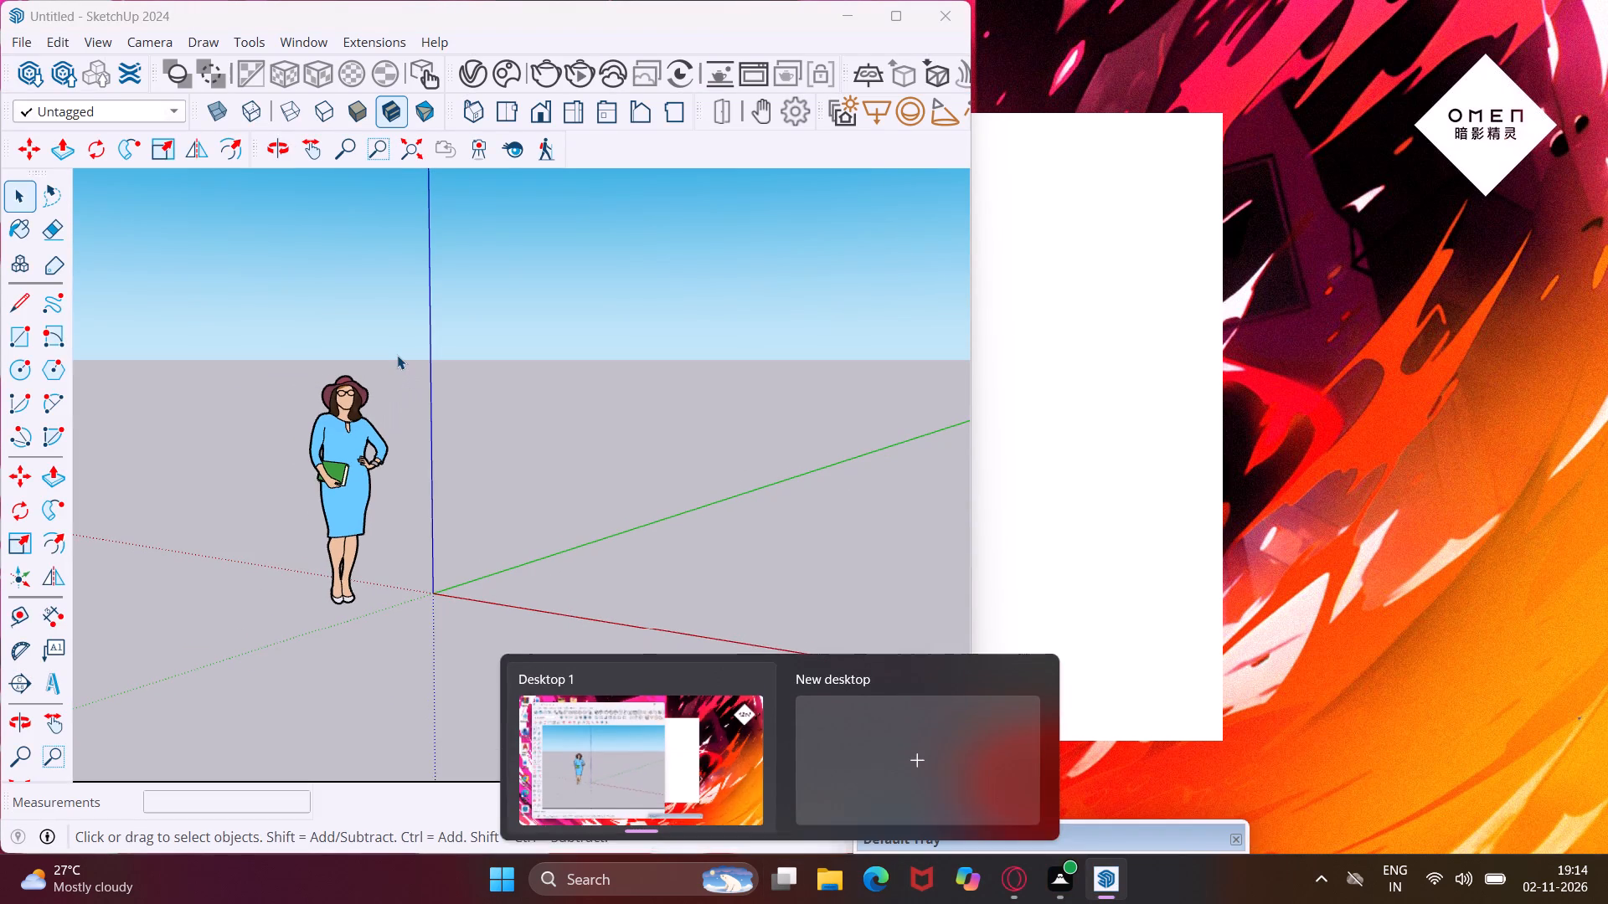
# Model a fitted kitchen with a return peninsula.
# Delete the default human scale figure from the model.
pyautogui.moveTo(386, 344); pyautogui.dragTo(293, 630)
pyautogui.press('Delete')
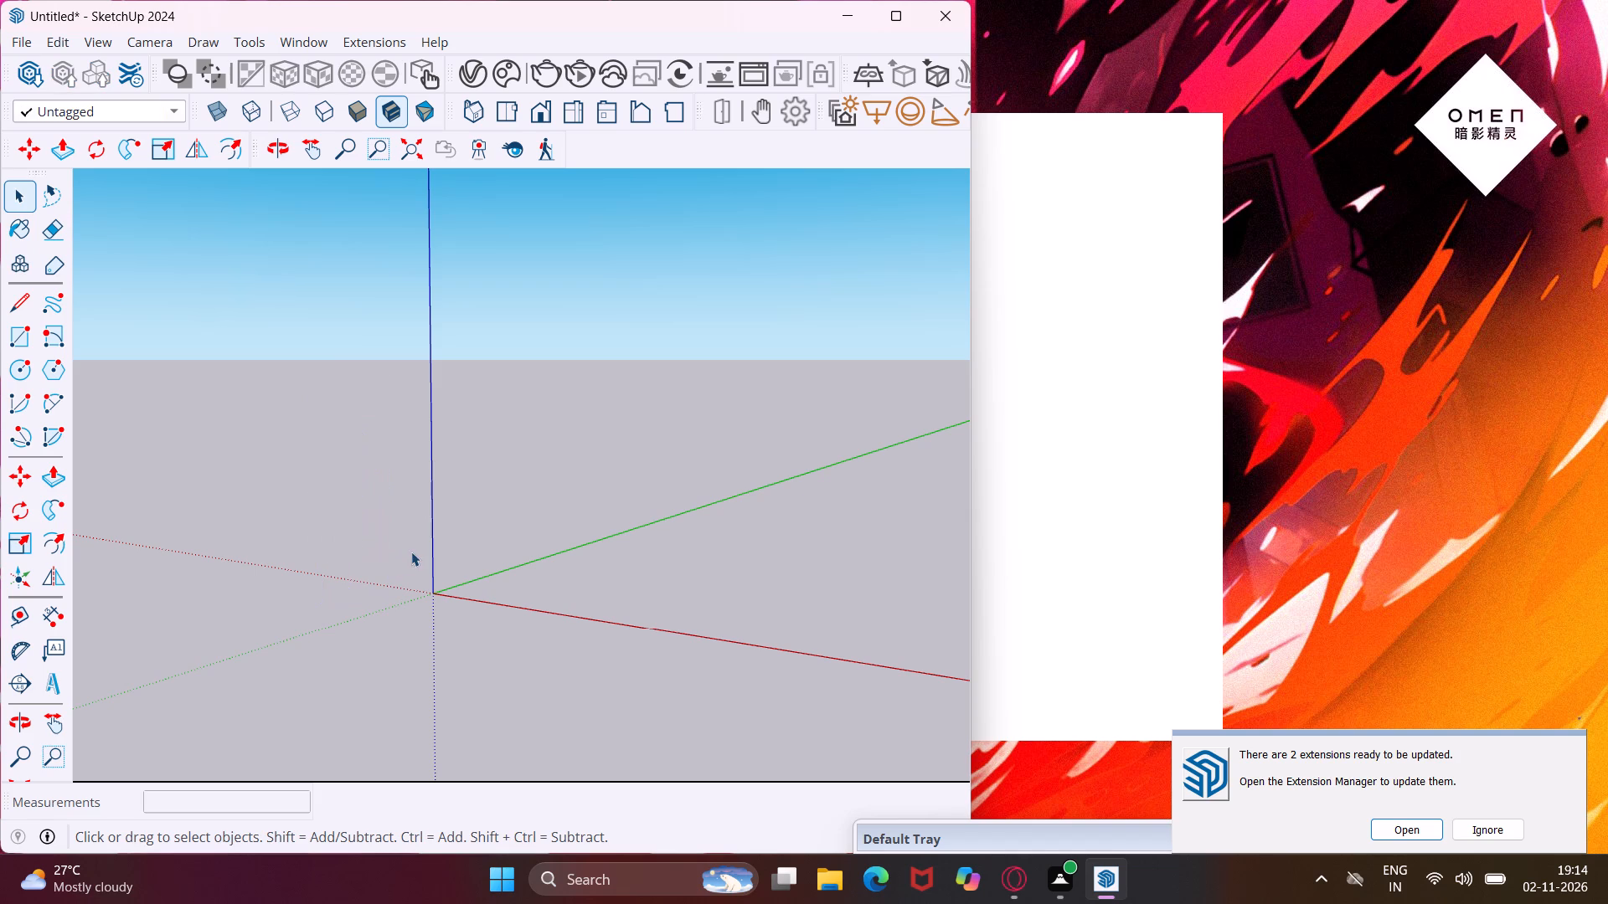
# Draw a 10' by 10' floor rectangle on the ground plane between the red and green axes.
pyautogui.moveTo(412, 551); pyautogui.dragTo(394, 577, button='middle')
pyautogui.scroll(-15, 276, 496)
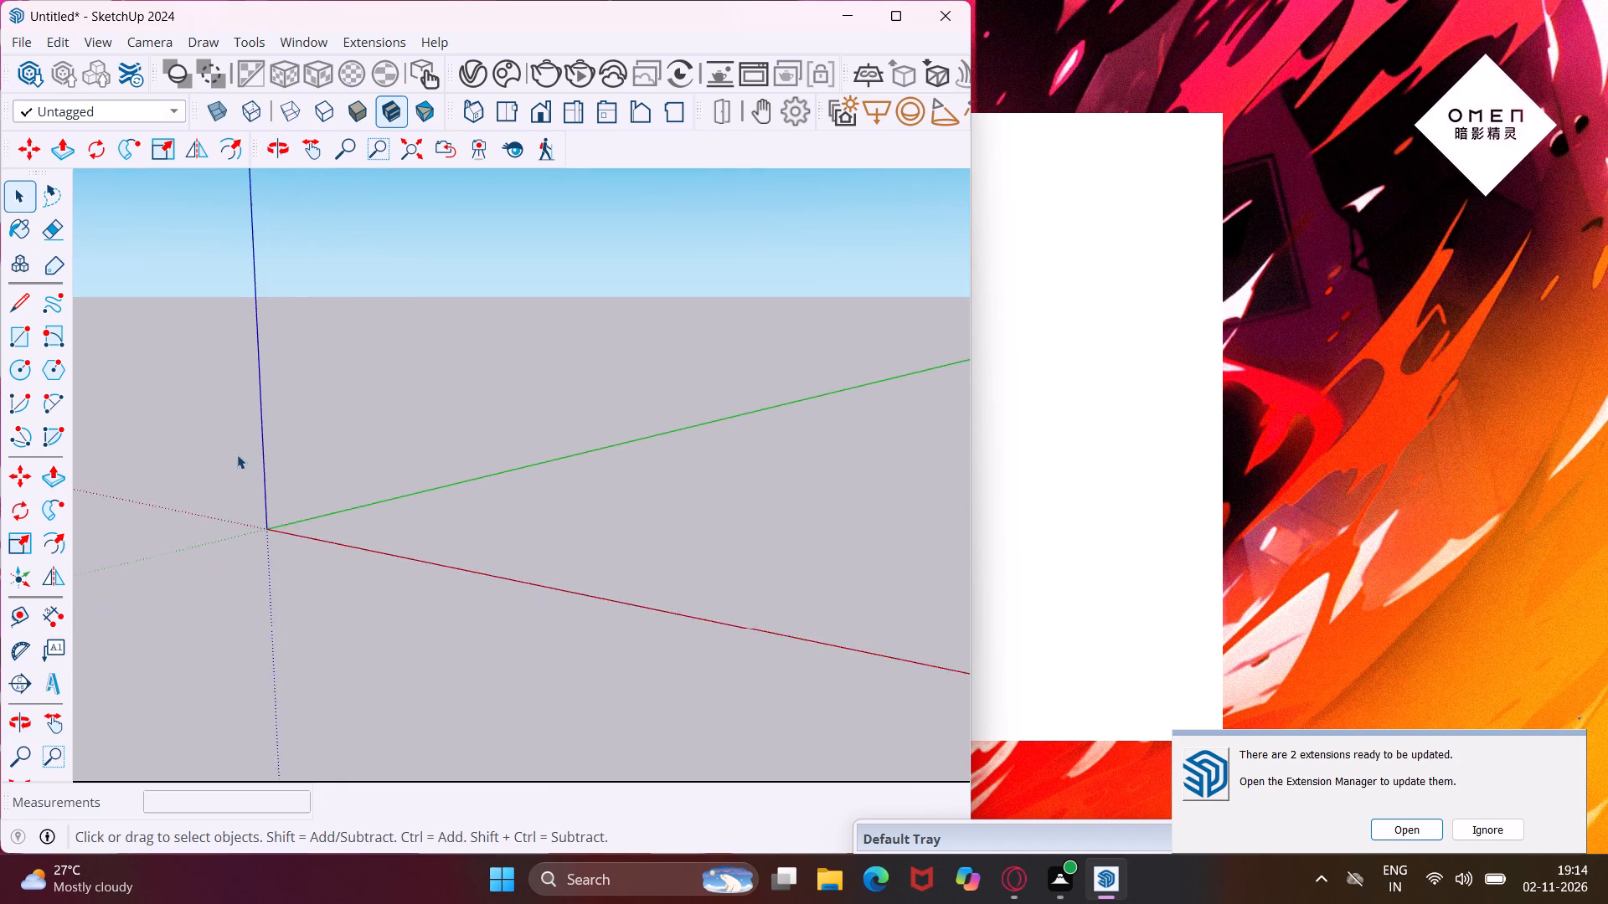
pyautogui.scroll(-1, 237, 455)
pyautogui.moveTo(339, 460); pyautogui.dragTo(365, 587, button='middle')
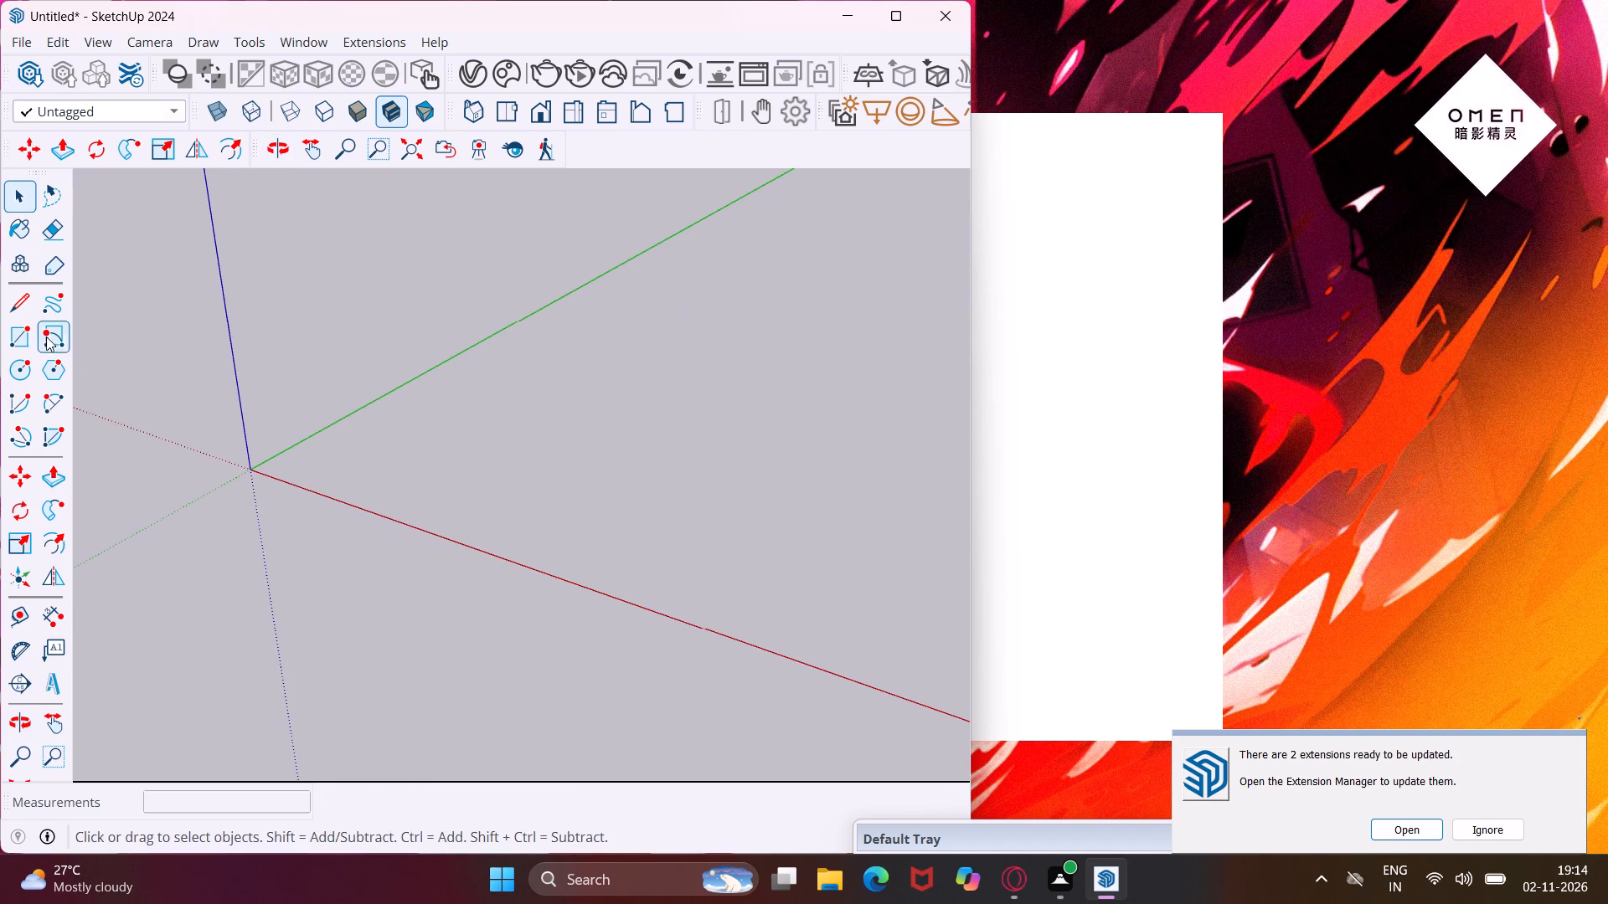
pyautogui.click(28, 334)
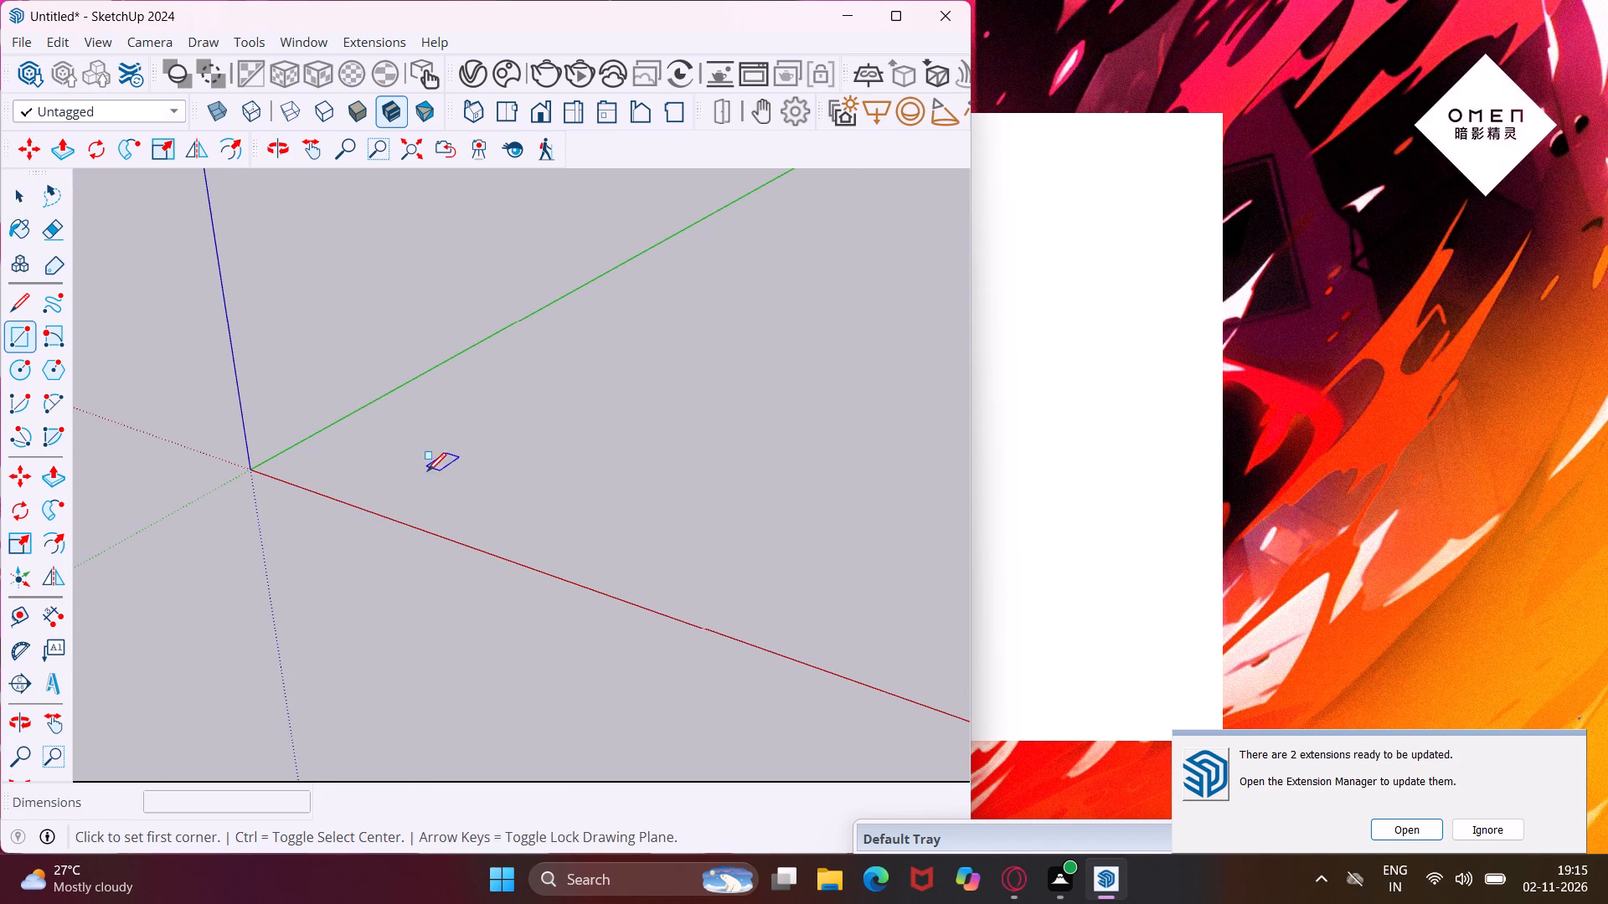
pyautogui.click(425, 460)
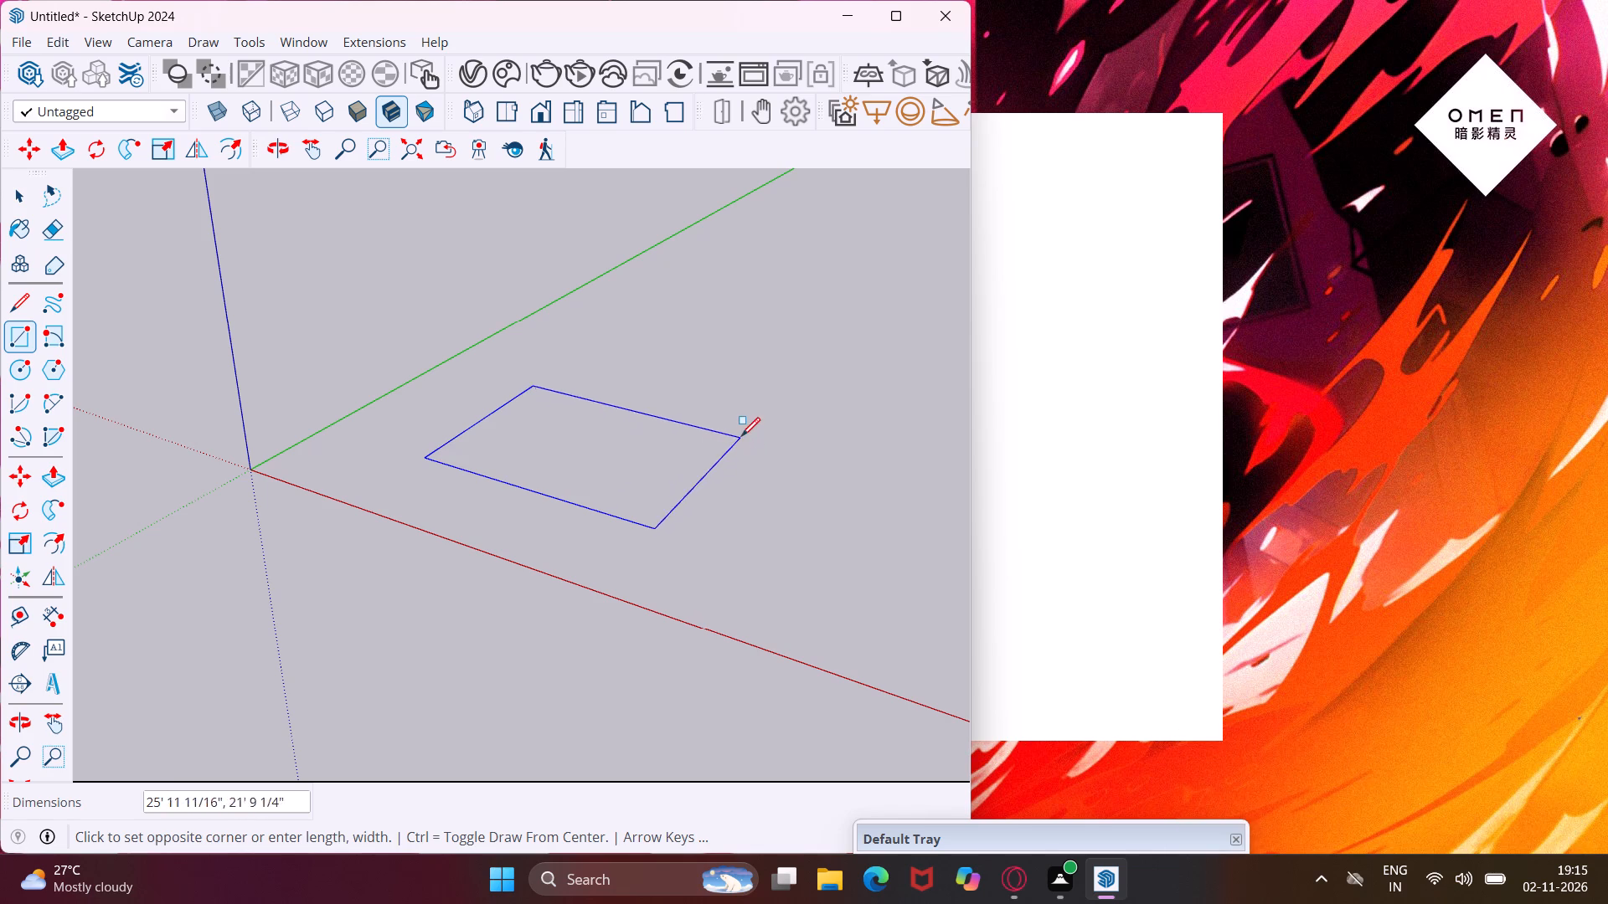
pyautogui.click(735, 420)
pyautogui.write("10',")
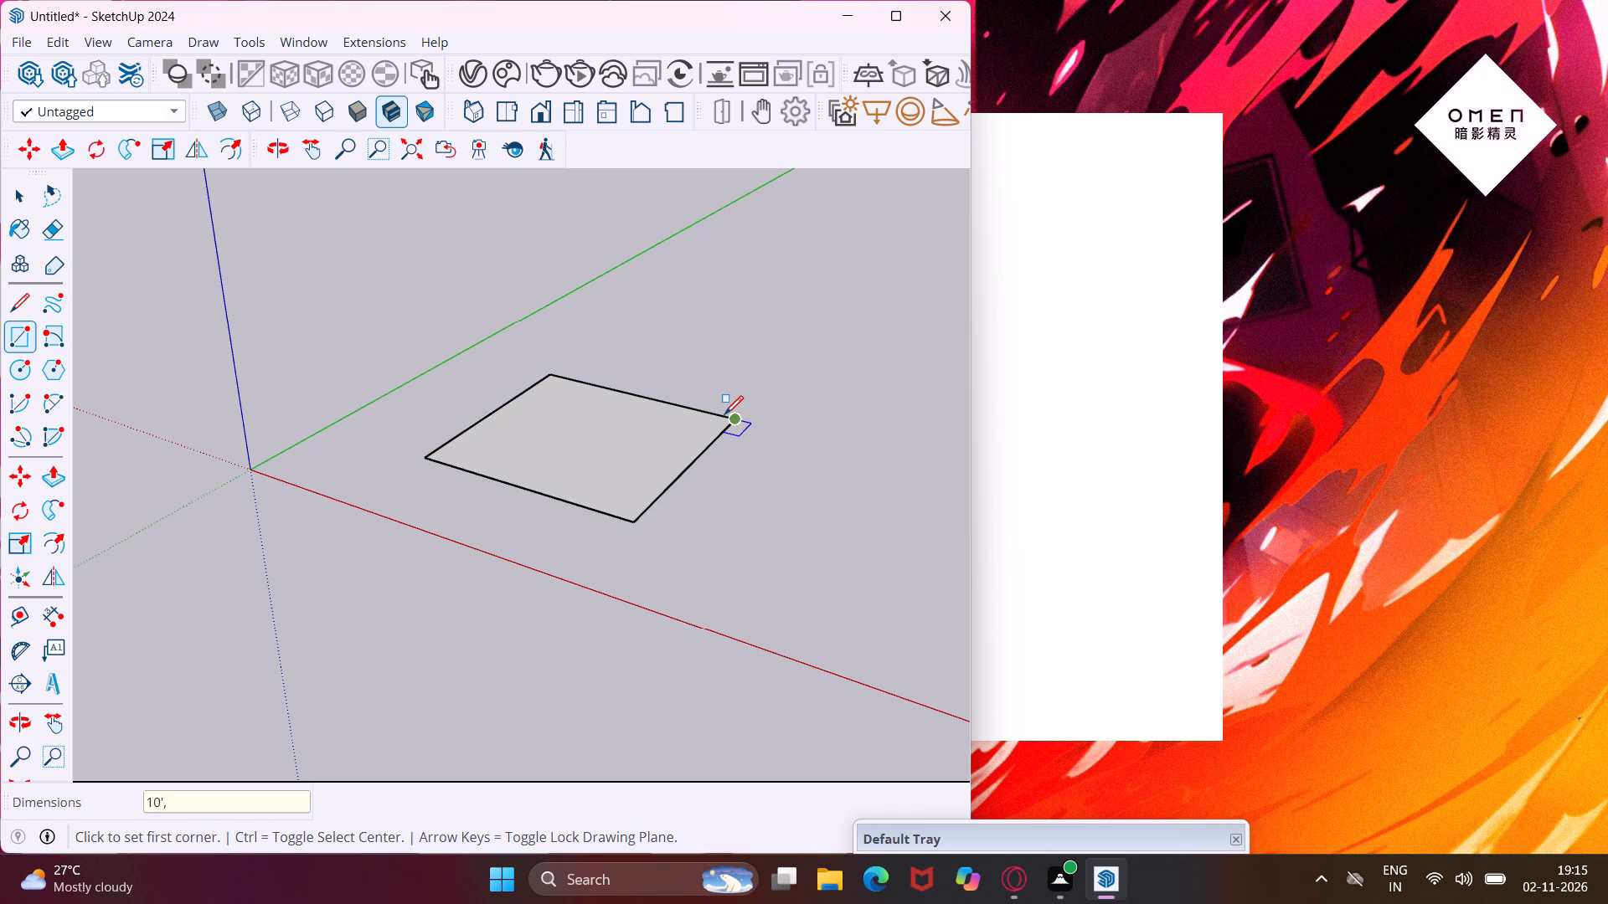
pyautogui.write("10'")
pyautogui.press('Return')
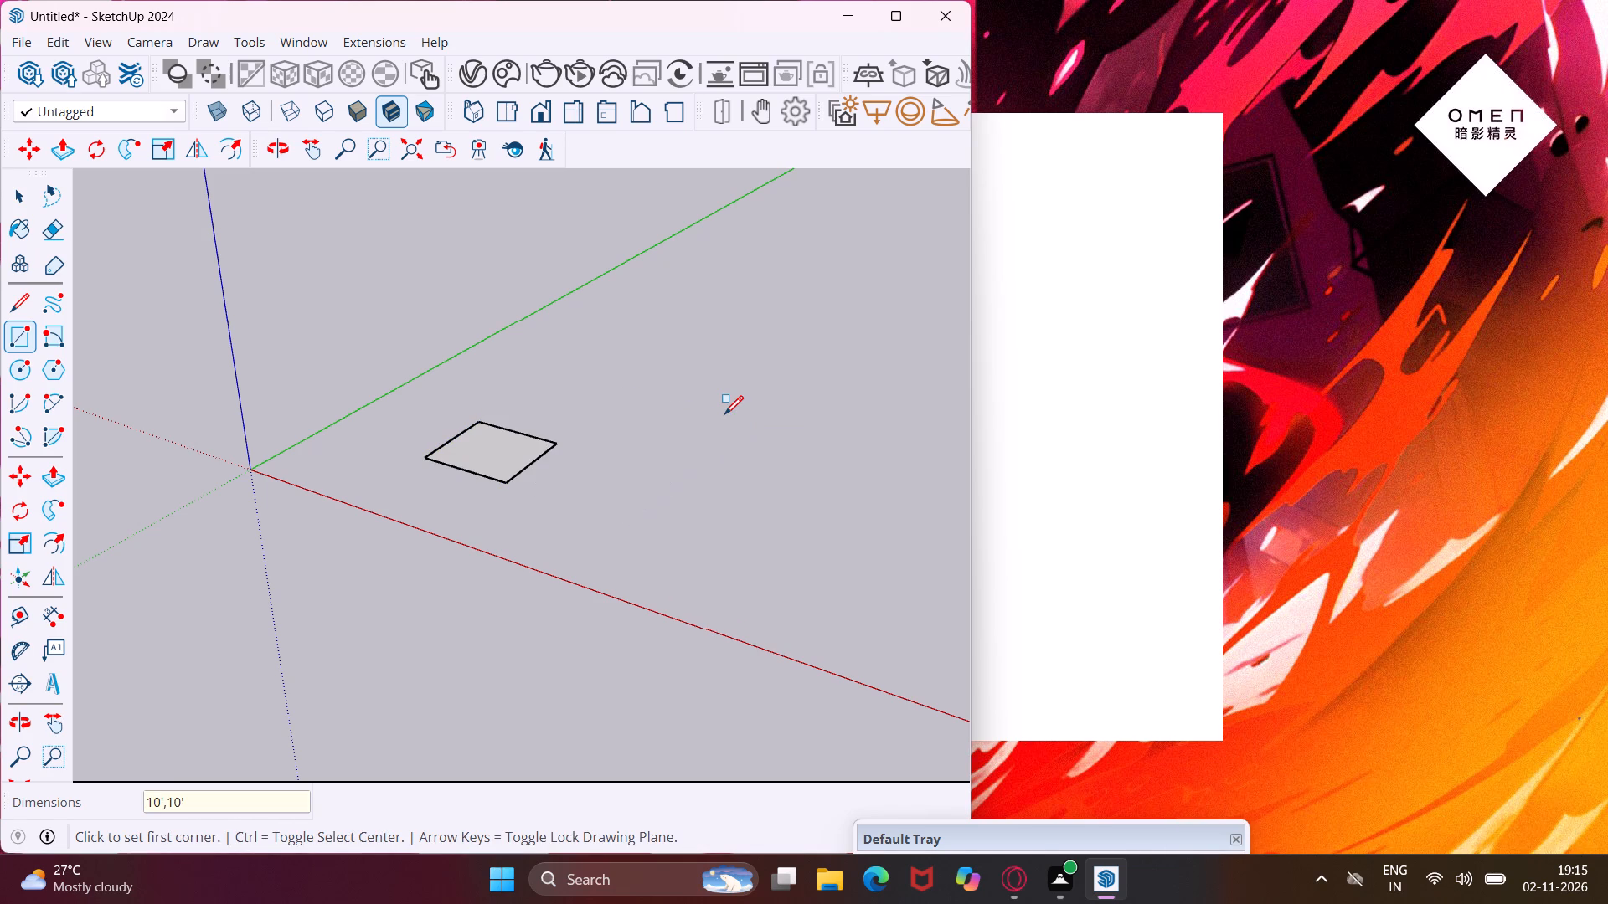
pyautogui.press('Escape')
pyautogui.press('space')
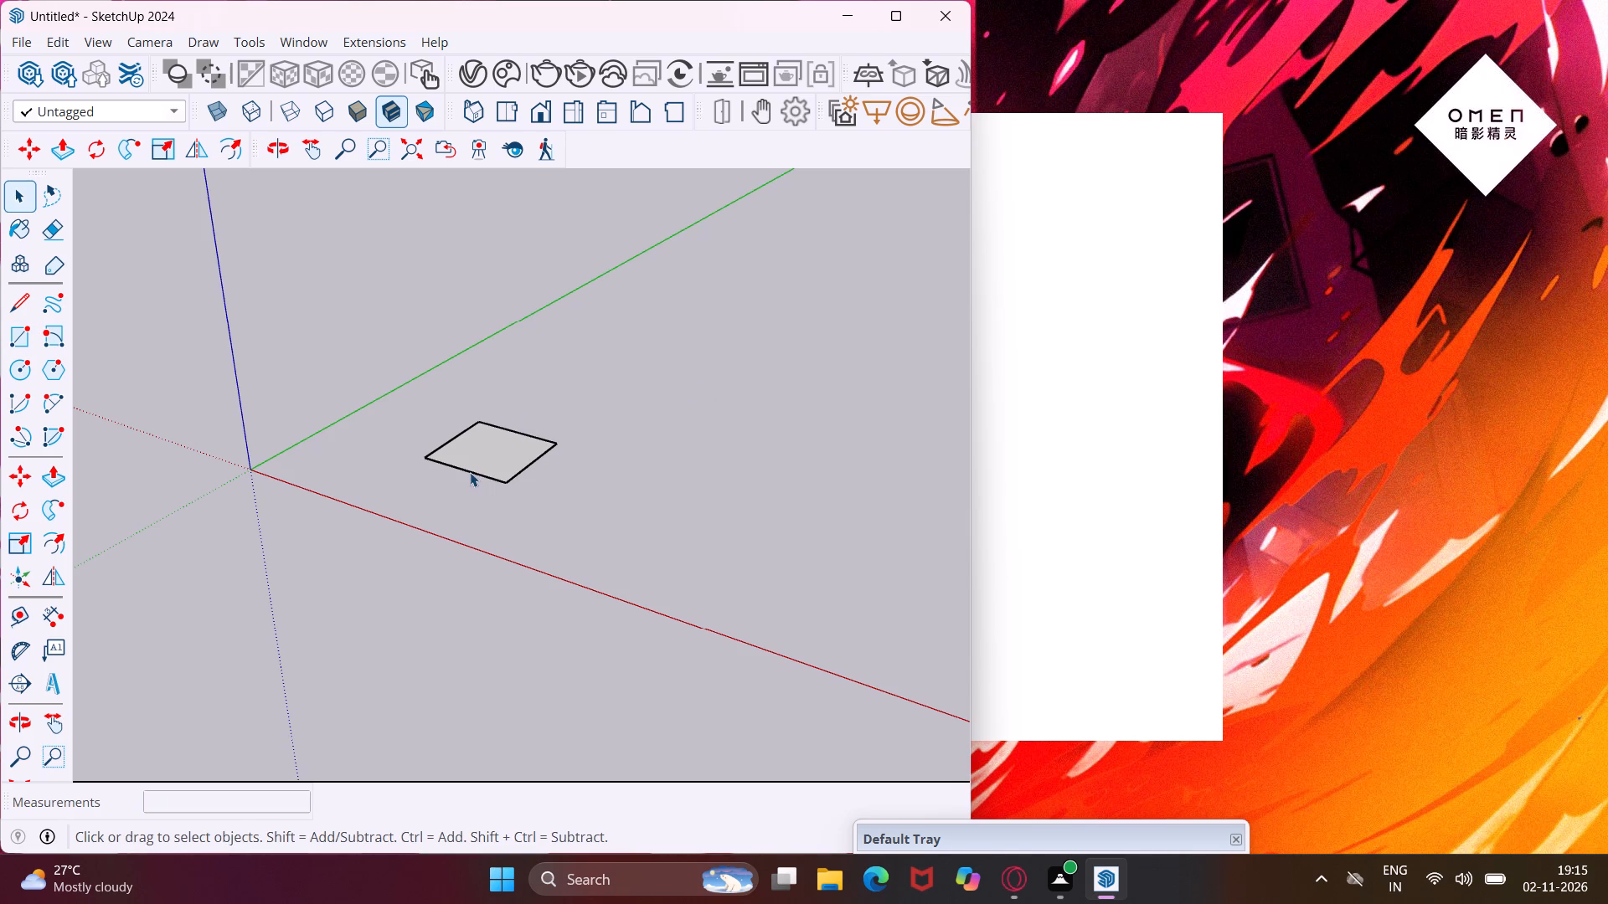
# Place guide lines 9" inside two adjacent edges of the floor square, along its two rear sides.
pyautogui.scroll(4, 465, 470)
pyautogui.moveTo(472, 404); pyautogui.dragTo(478, 497, button='middle')
pyautogui.scroll(6, 486, 414)
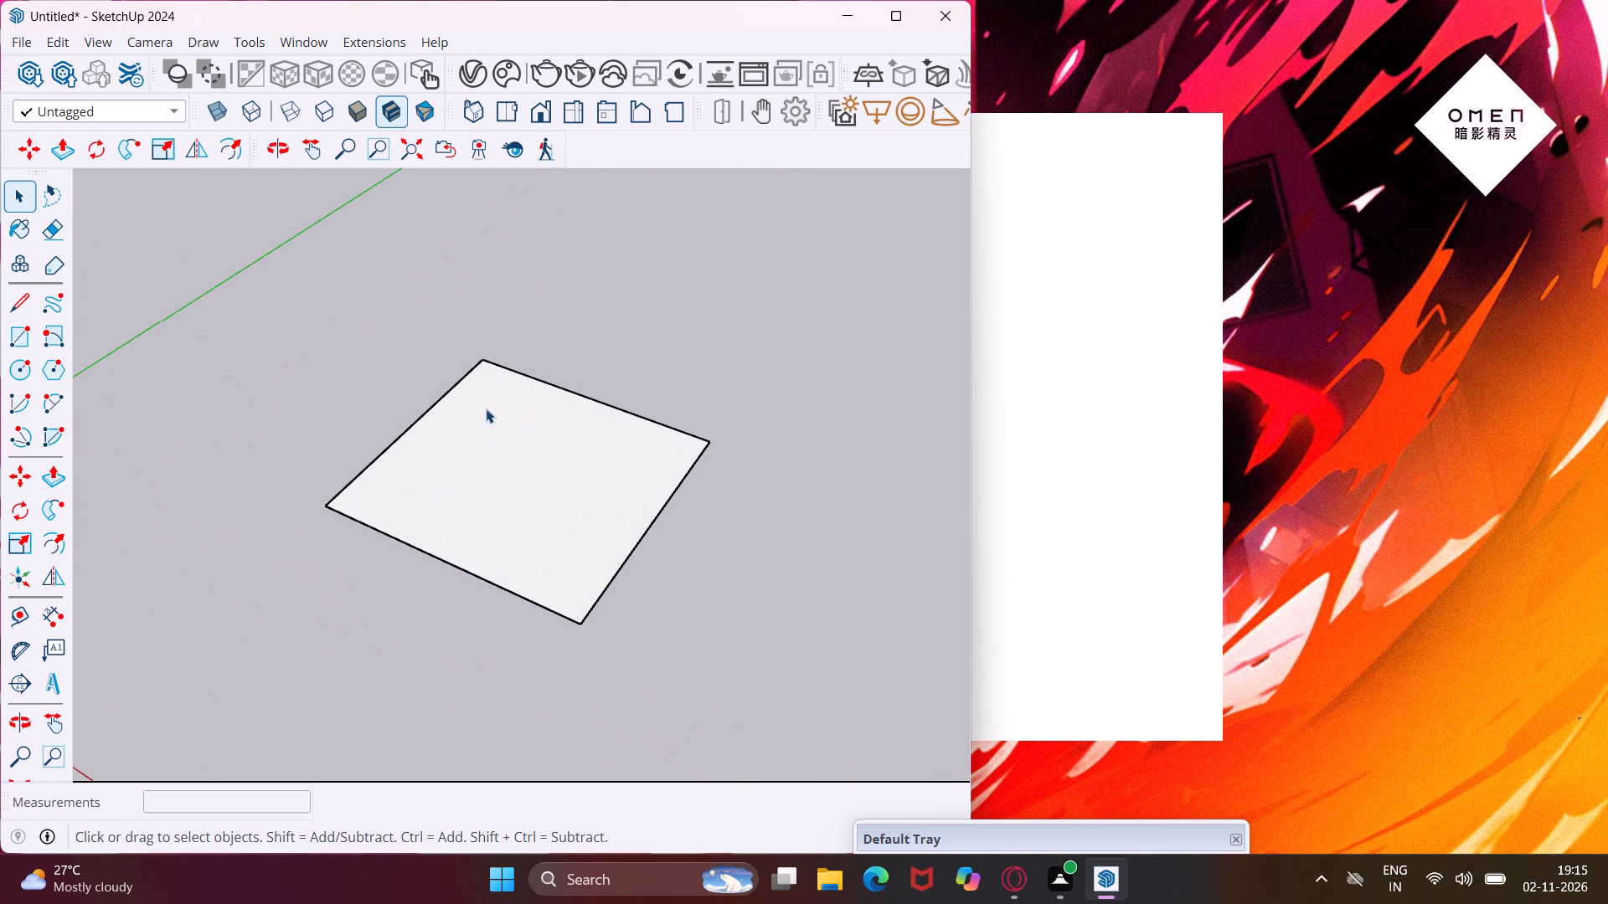
pyautogui.moveTo(486, 408); pyautogui.dragTo(466, 493, button='middle')
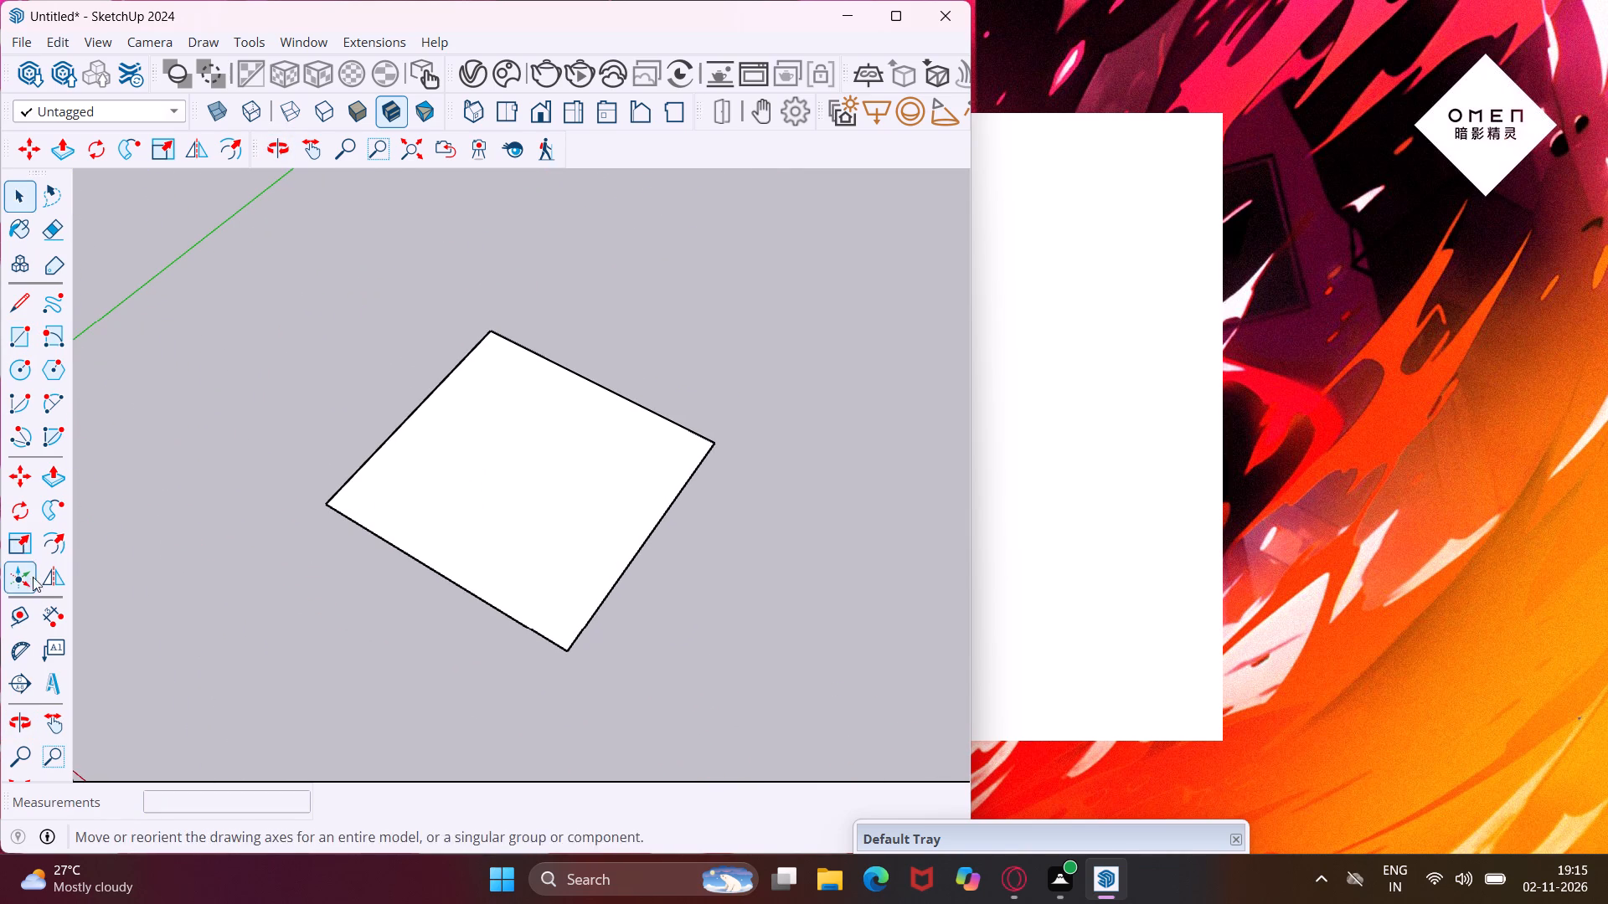
pyautogui.click(17, 623)
pyautogui.scroll(4, 407, 448)
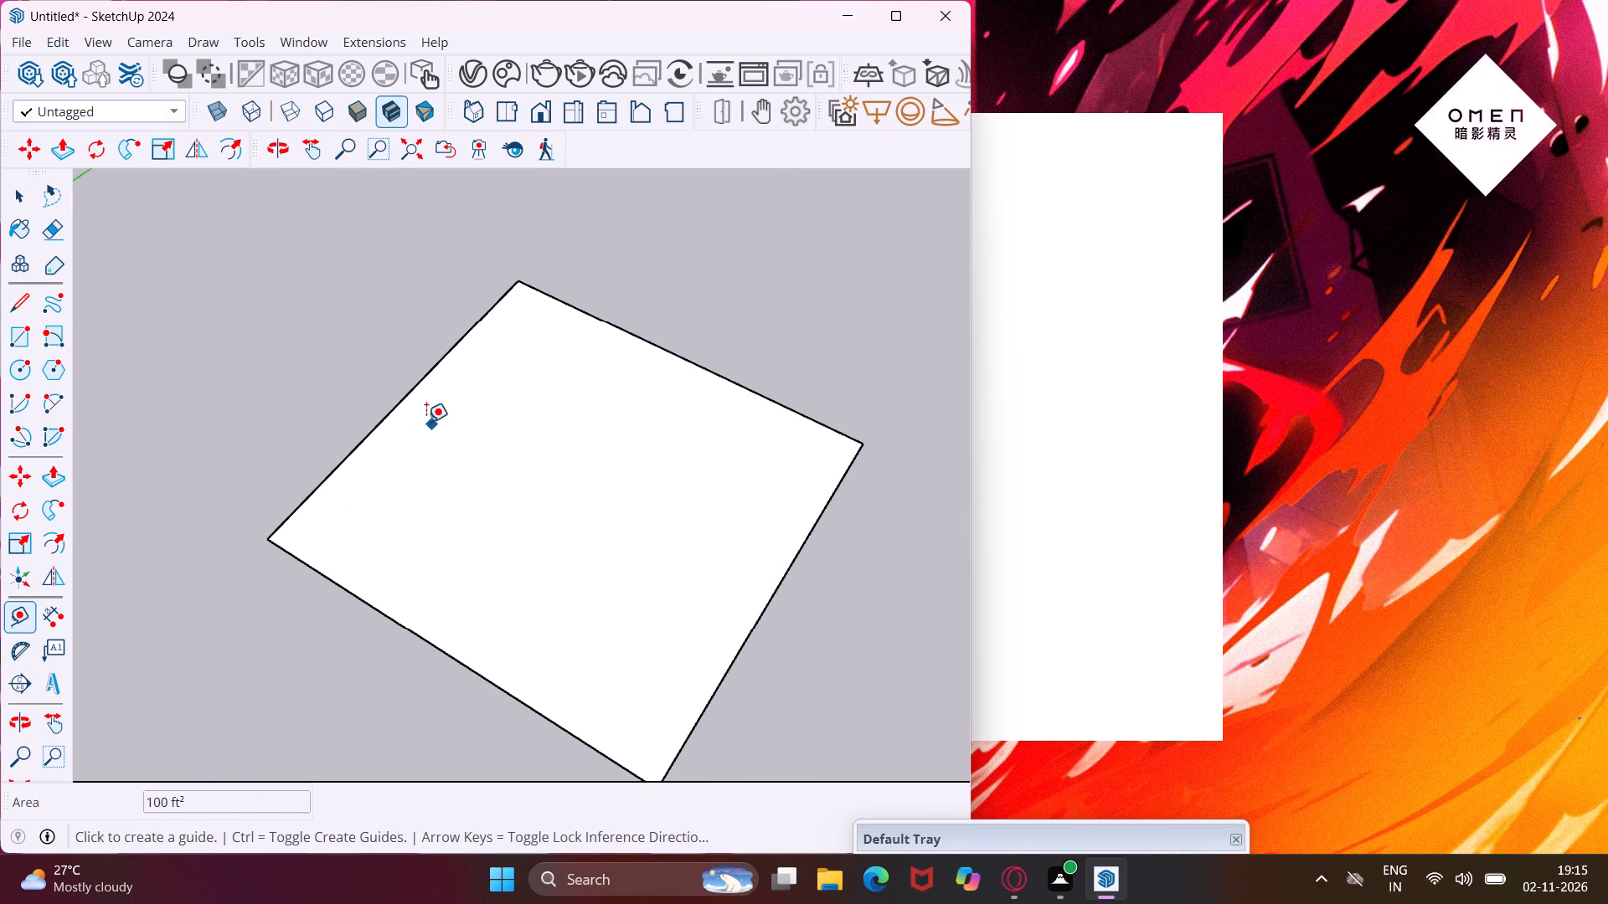
pyautogui.click(400, 405)
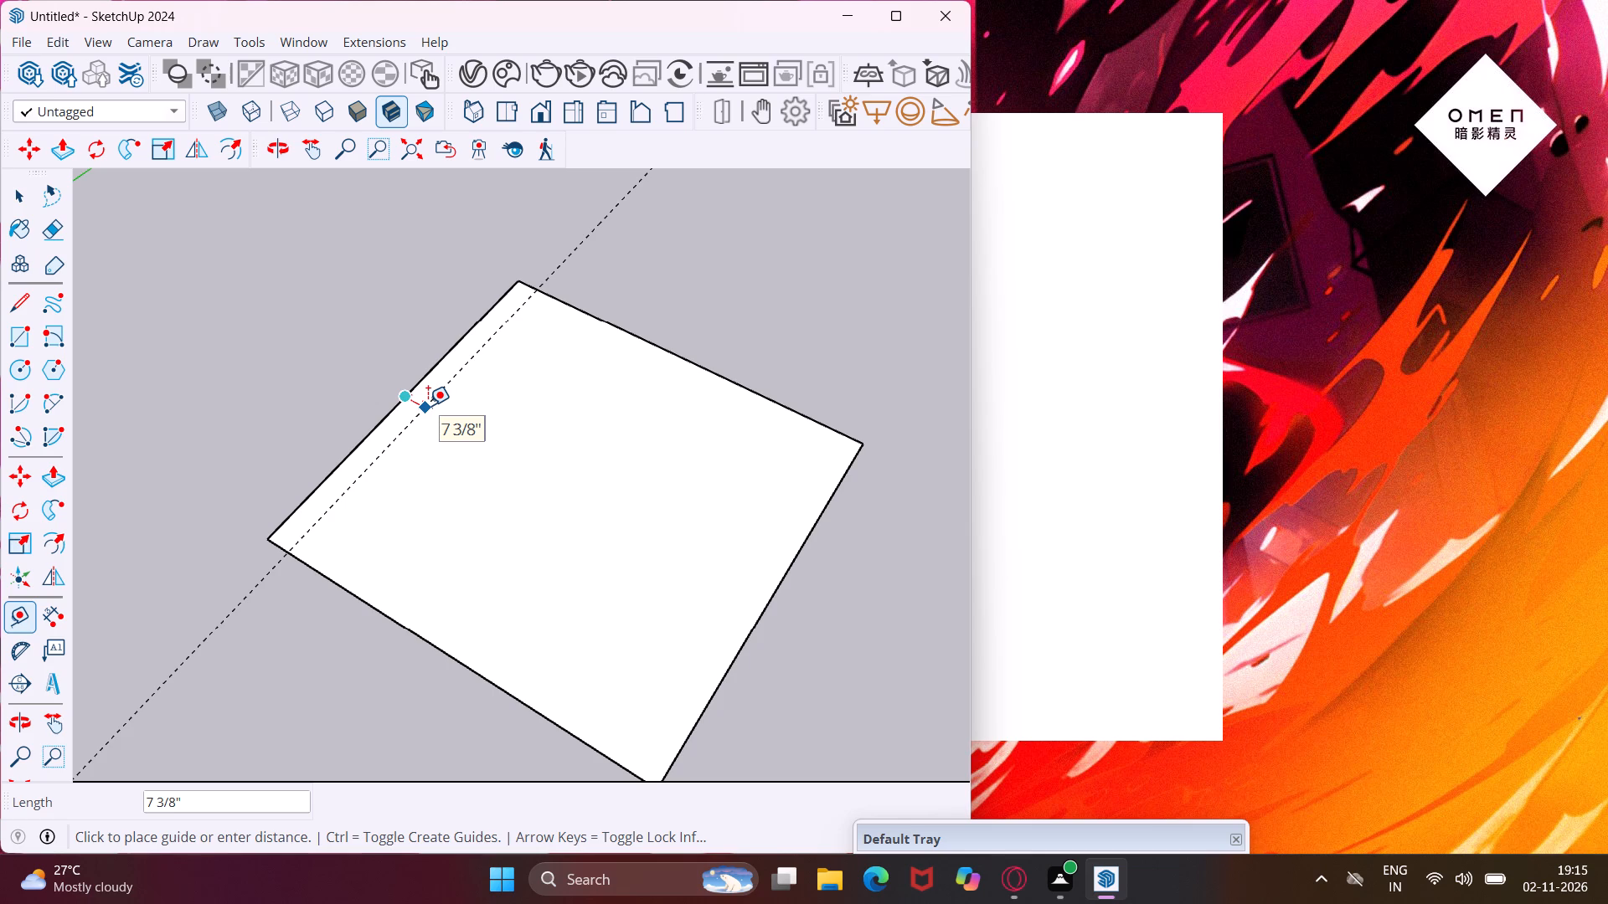
pyautogui.write('9"')
pyautogui.press('Return')
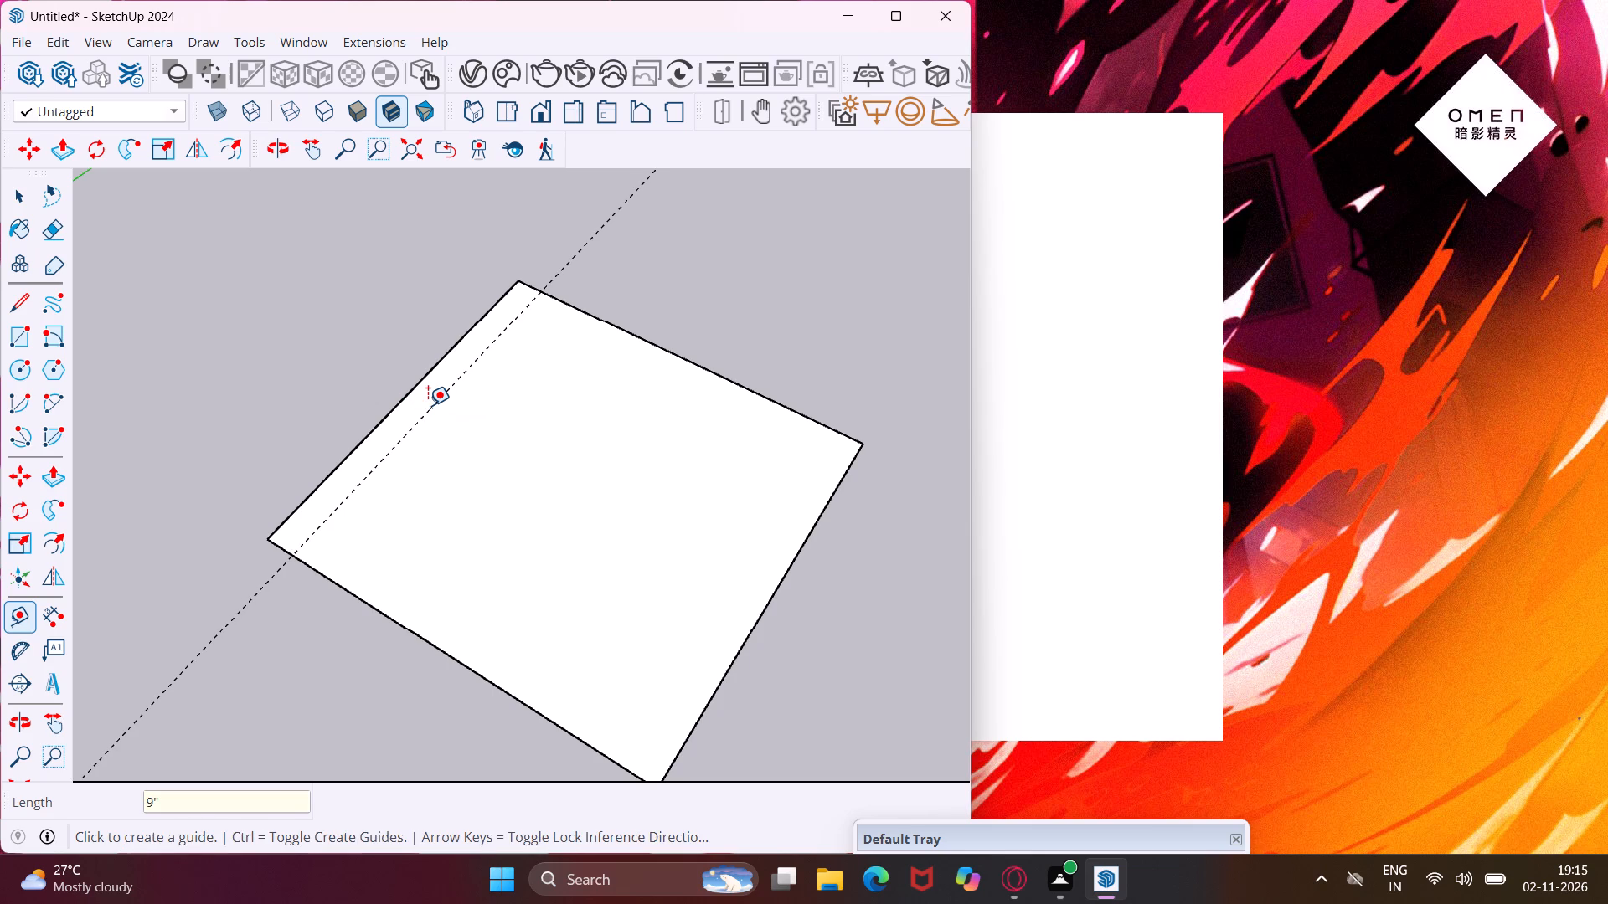
pyautogui.click(709, 368)
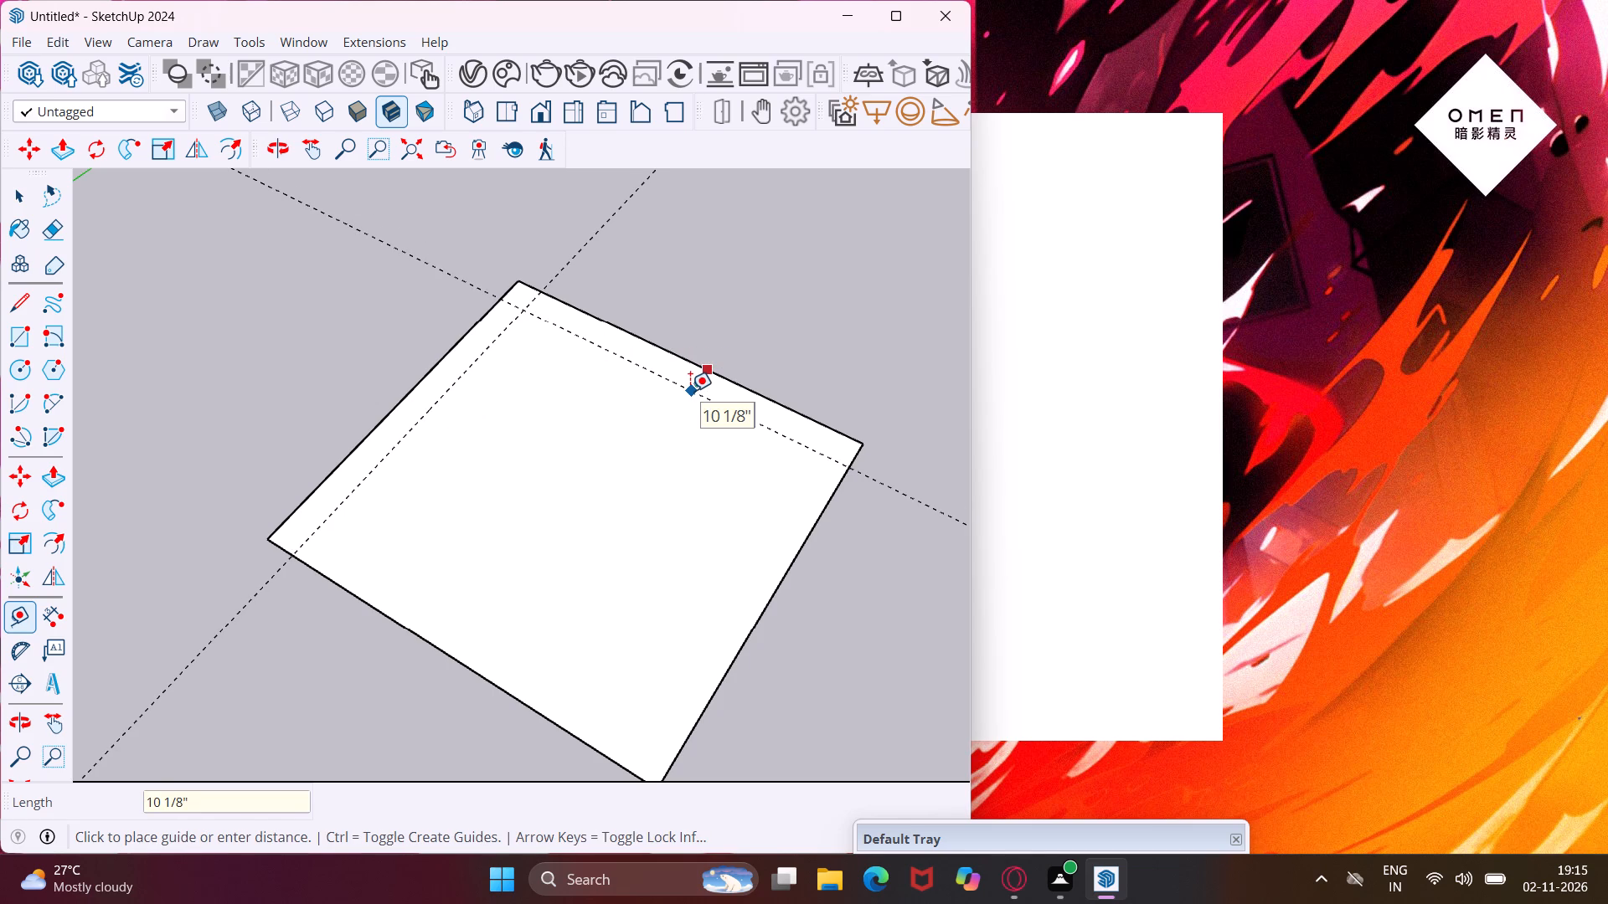
pyautogui.write('9"')
pyautogui.press('Return')
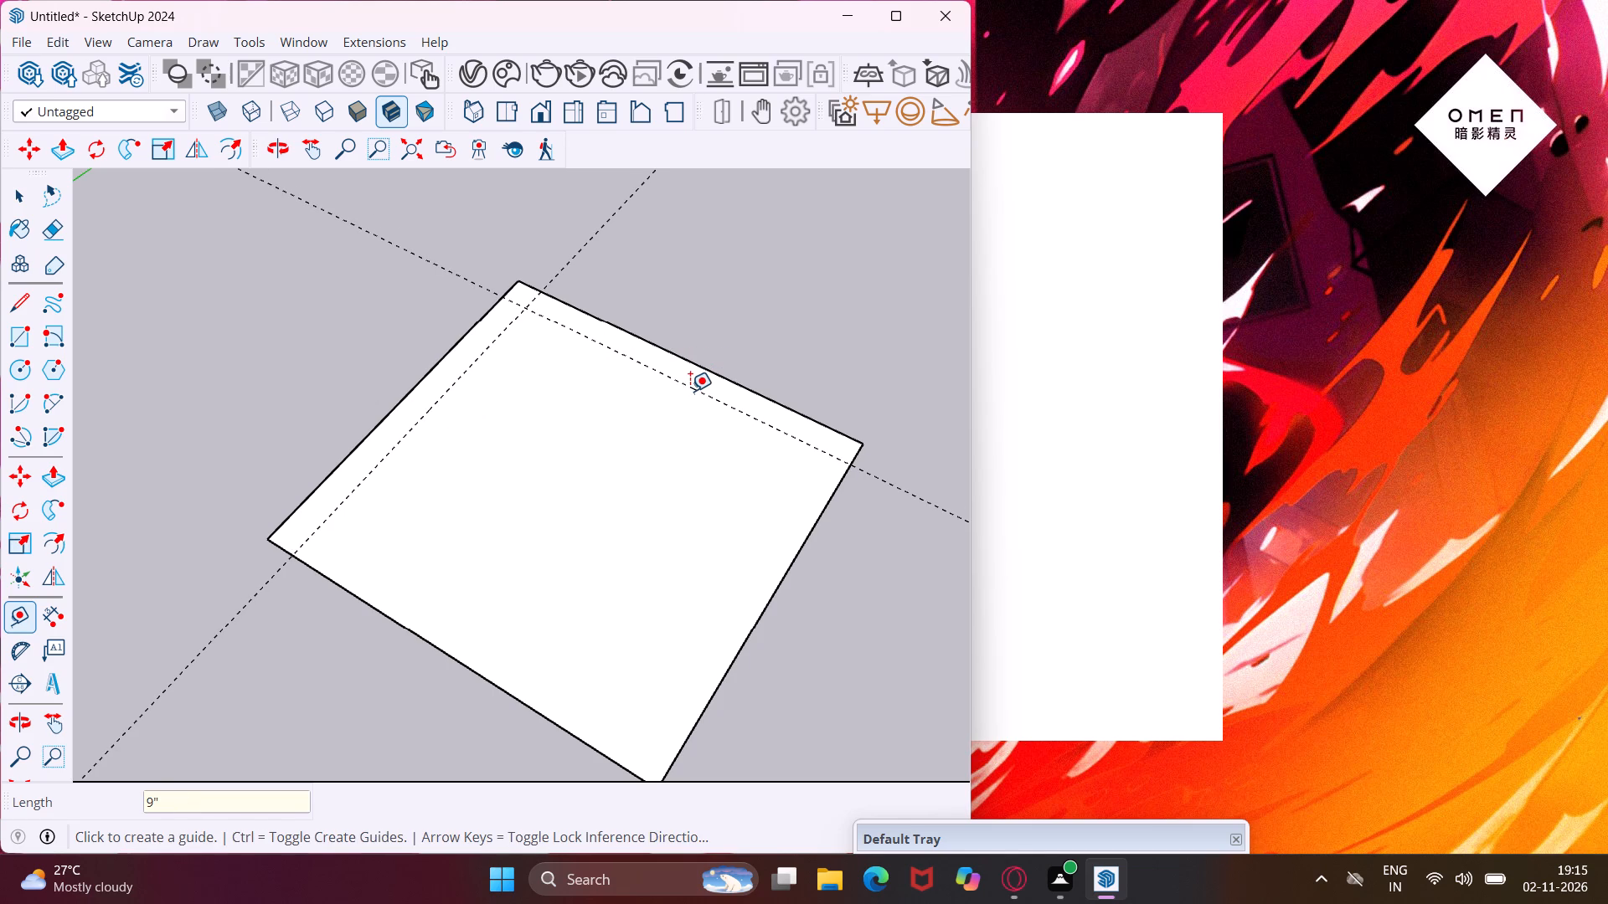
pyautogui.press('Escape')
pyautogui.press('space')
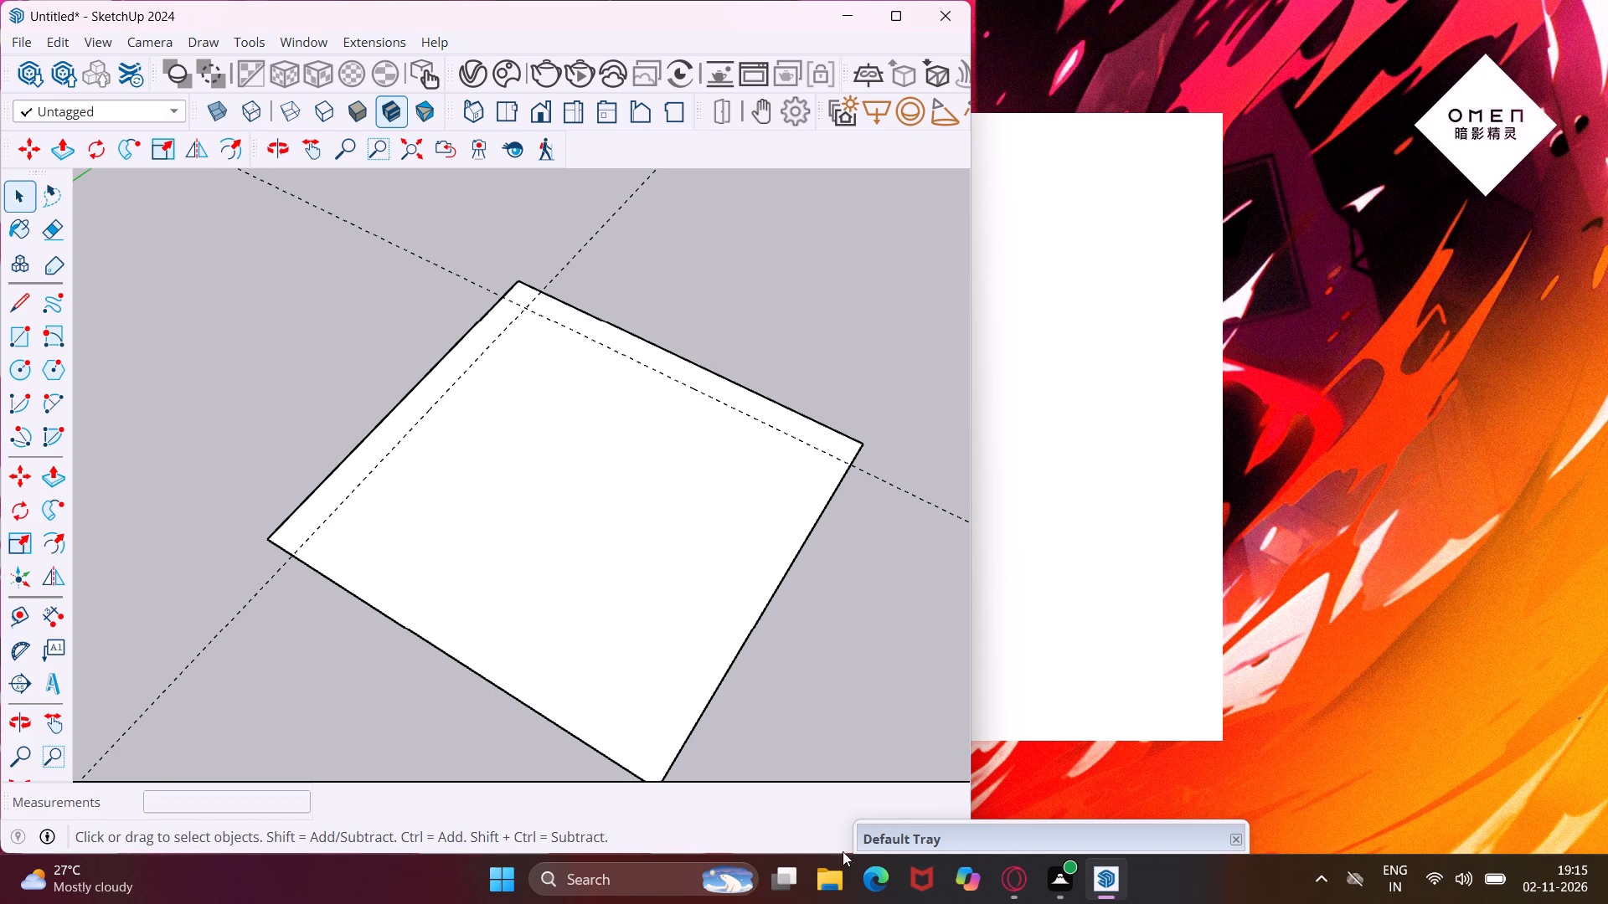
# Switch to File Explorer and open the kitchen image with bar stools from the elevation folder in Downloads as a reference beside the model.
pyautogui.click(840, 870)
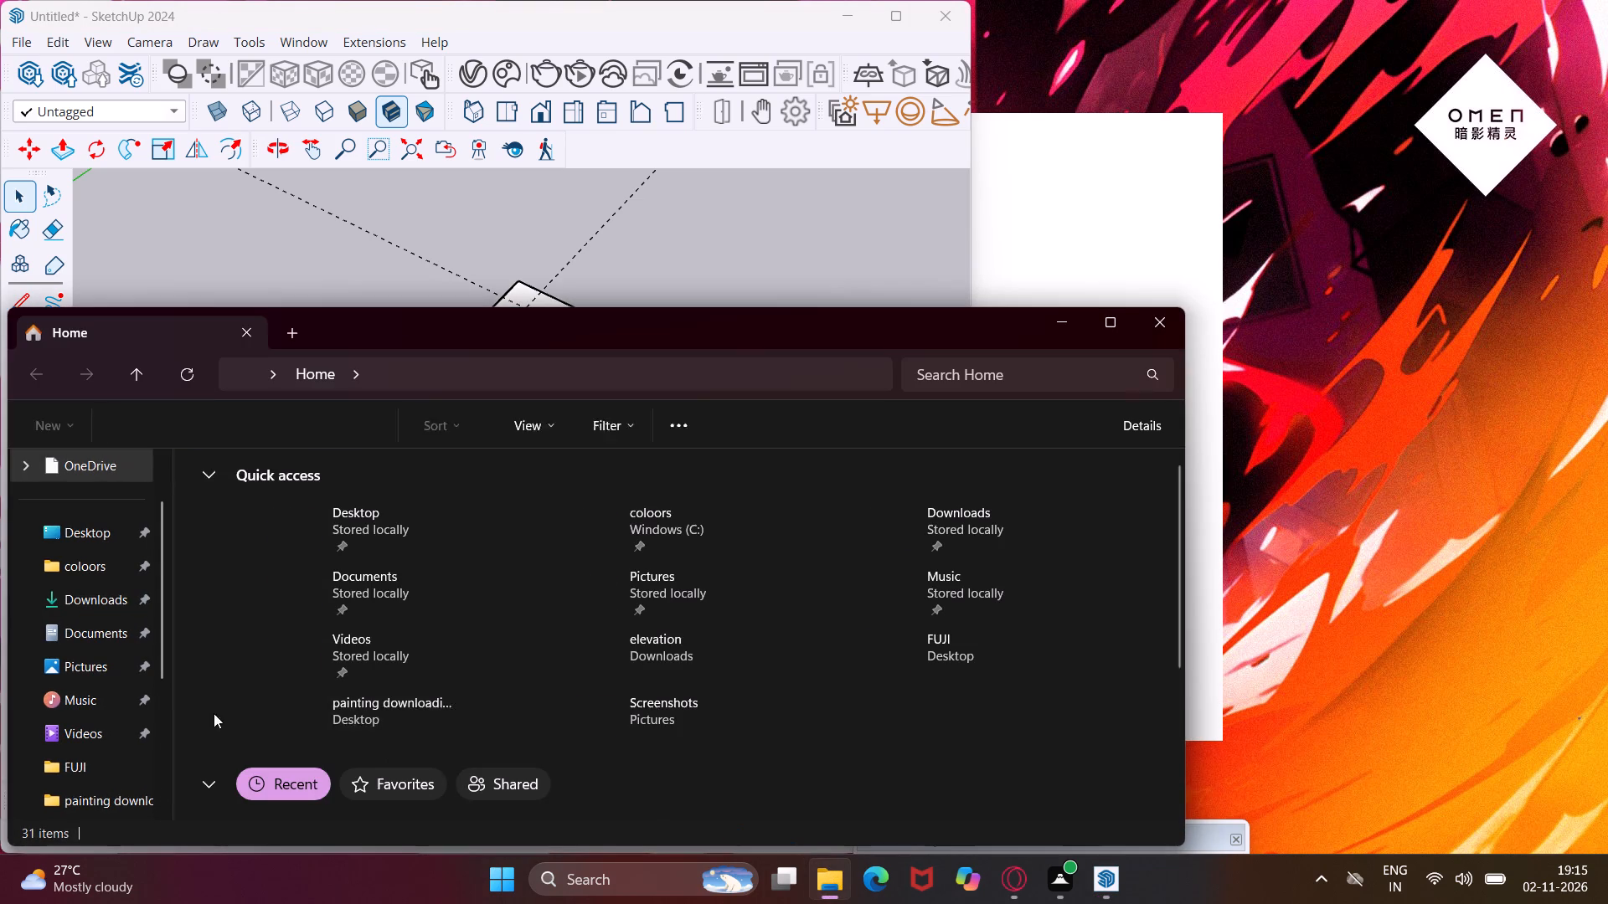
pyautogui.click(69, 612)
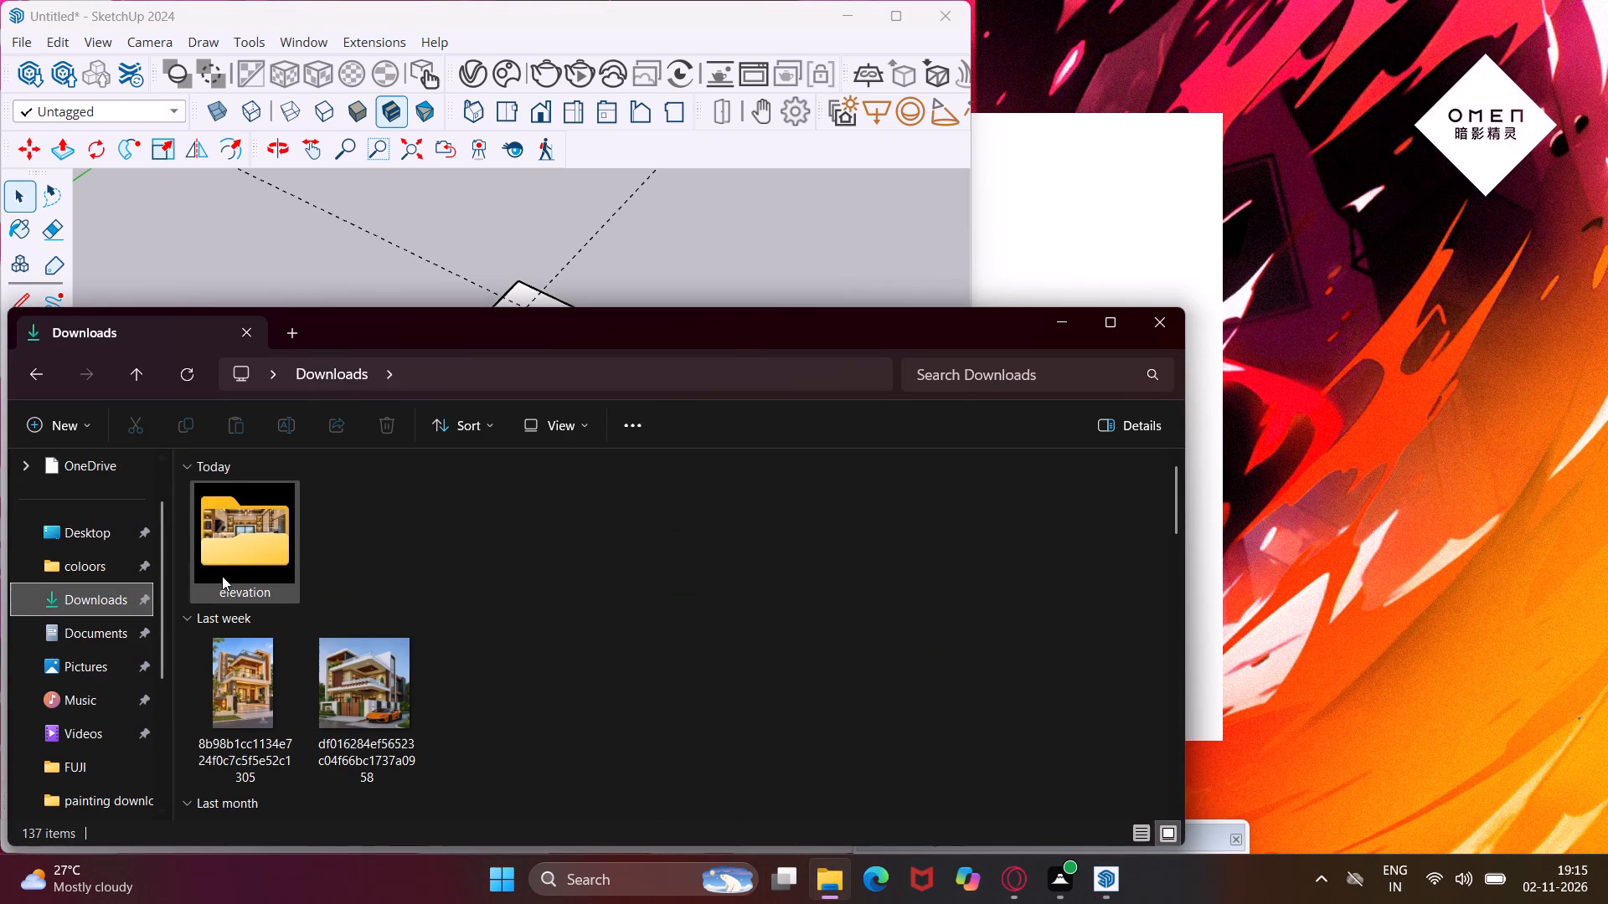
pyautogui.doubleClick(222, 576)
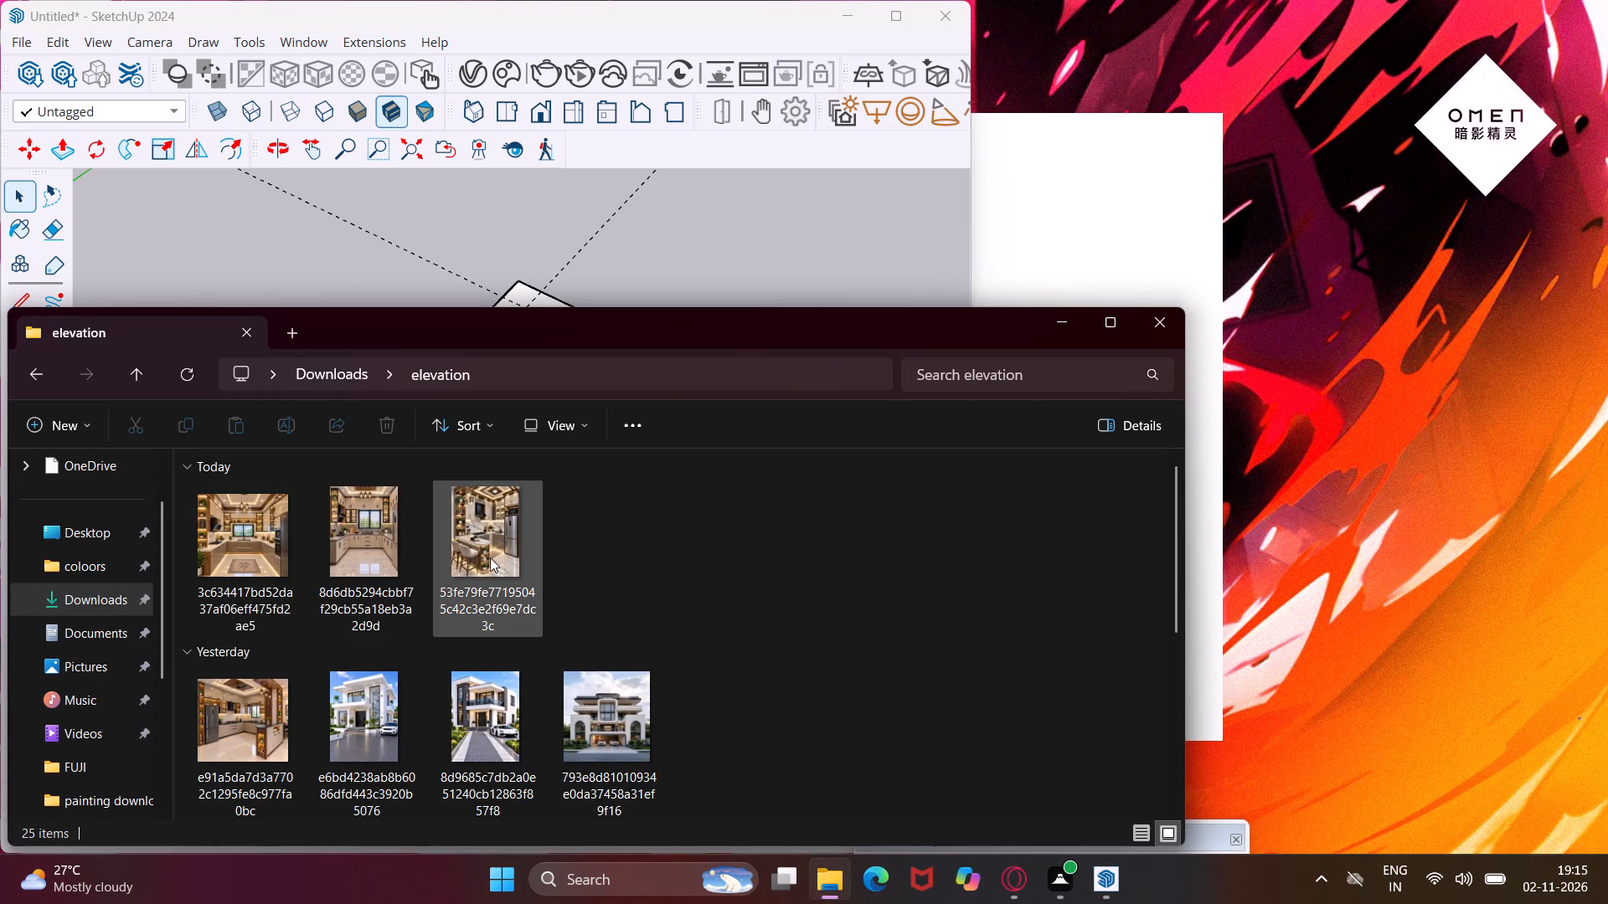
pyautogui.doubleClick(490, 557)
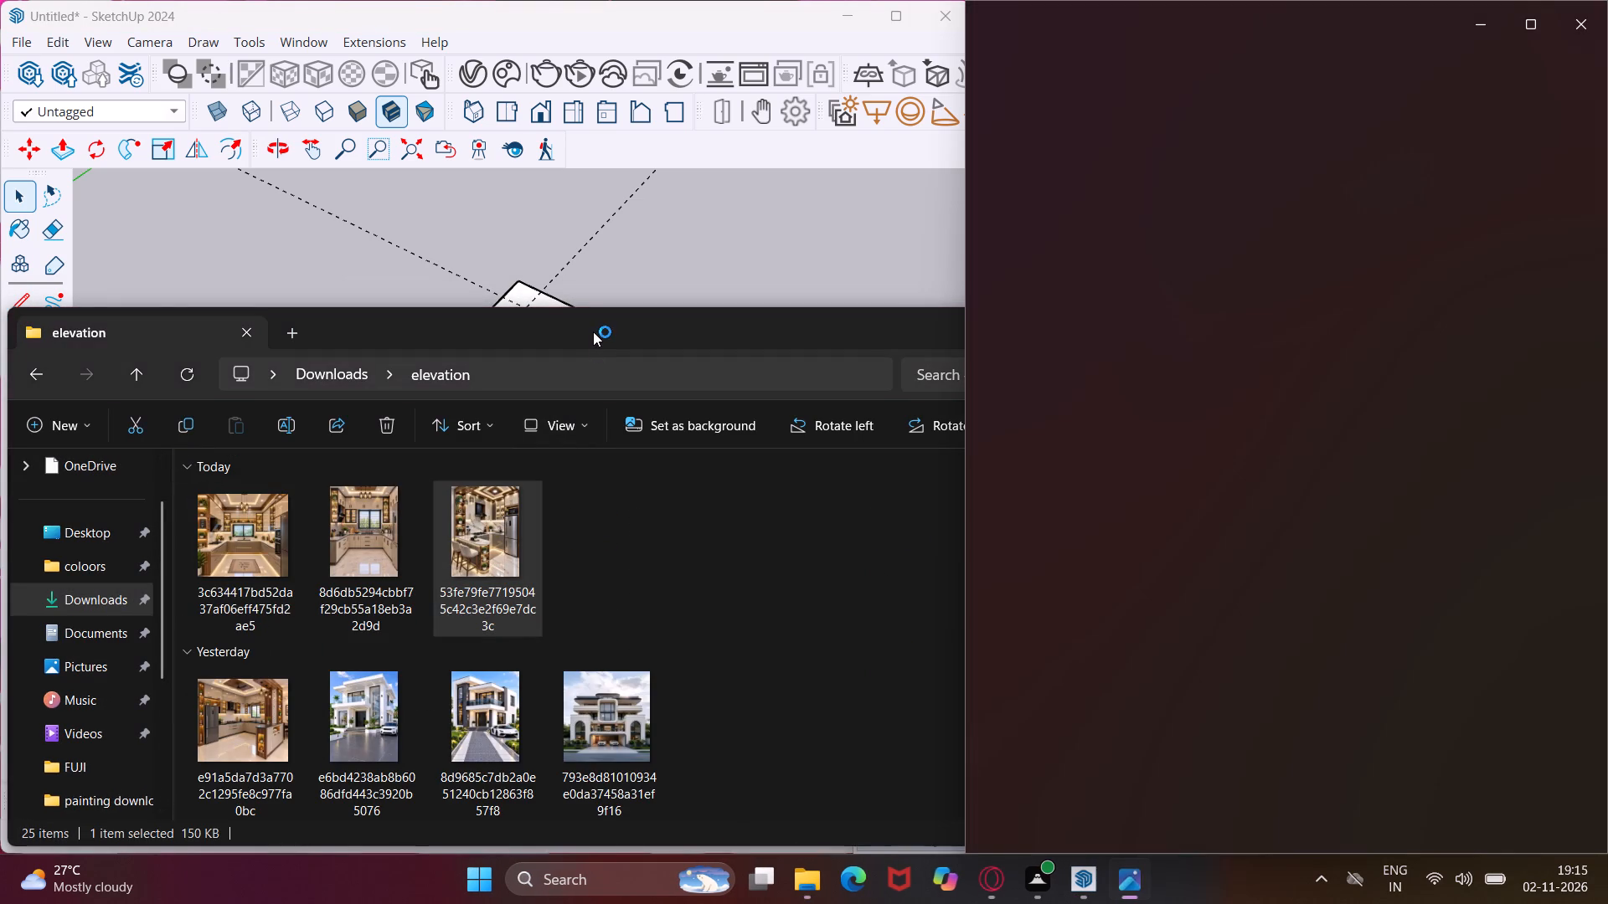
pyautogui.click(595, 333)
pyautogui.click(1066, 320)
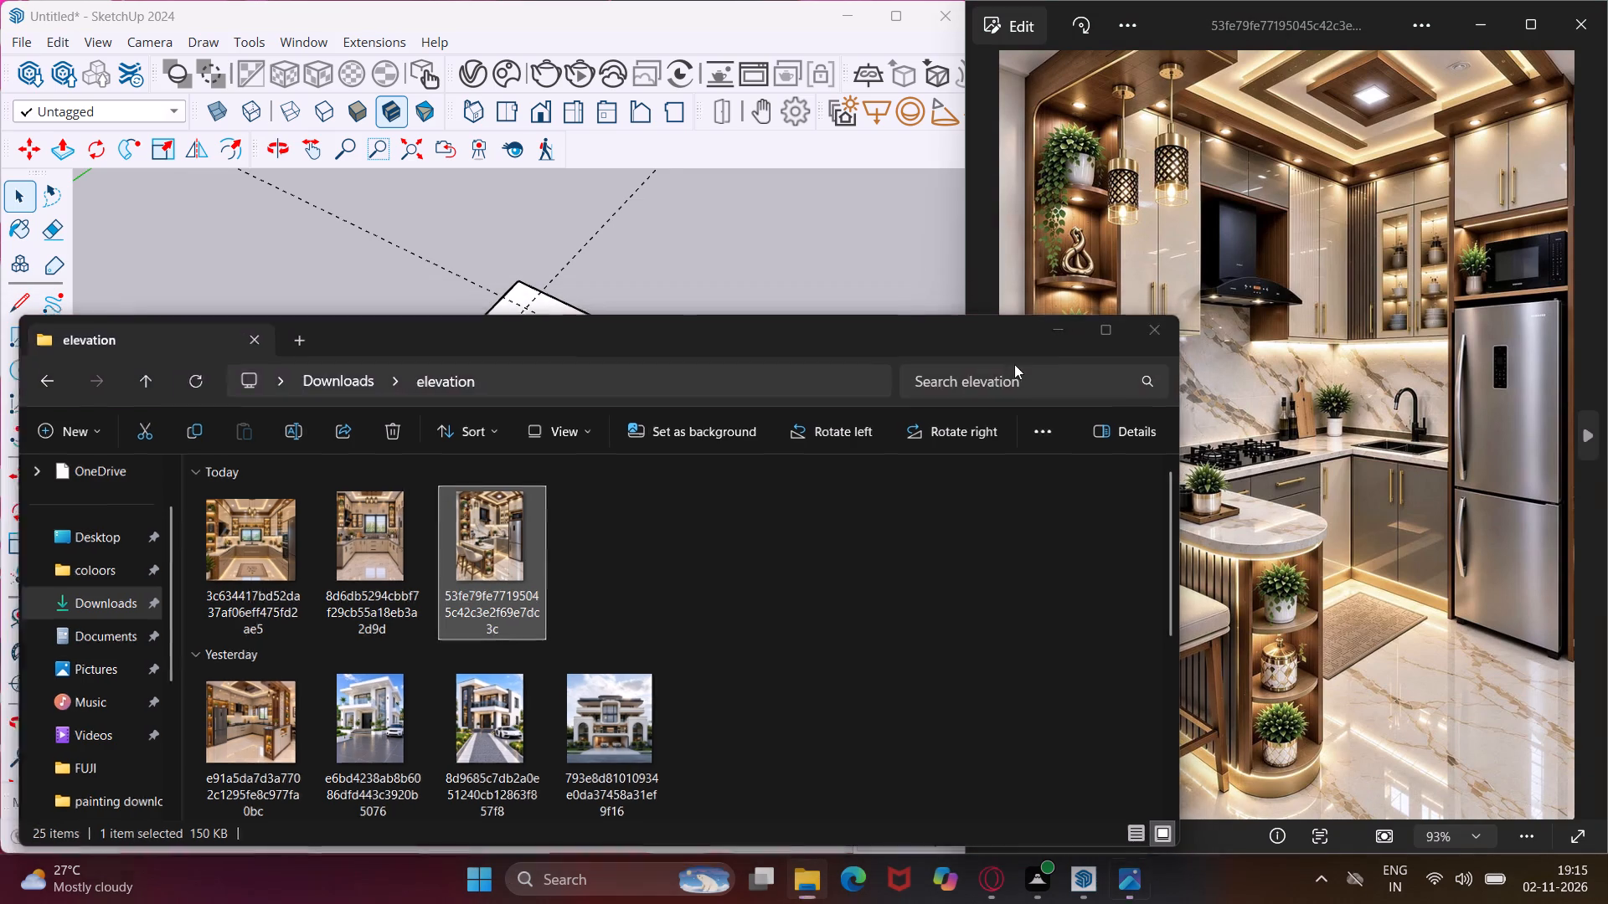
# Draw two 9" wide wall-base rectangles along the guided floor edges in SketchUp, one 10' long and the adjoining one 9' 3" long.
pyautogui.scroll(-2, 277, 411)
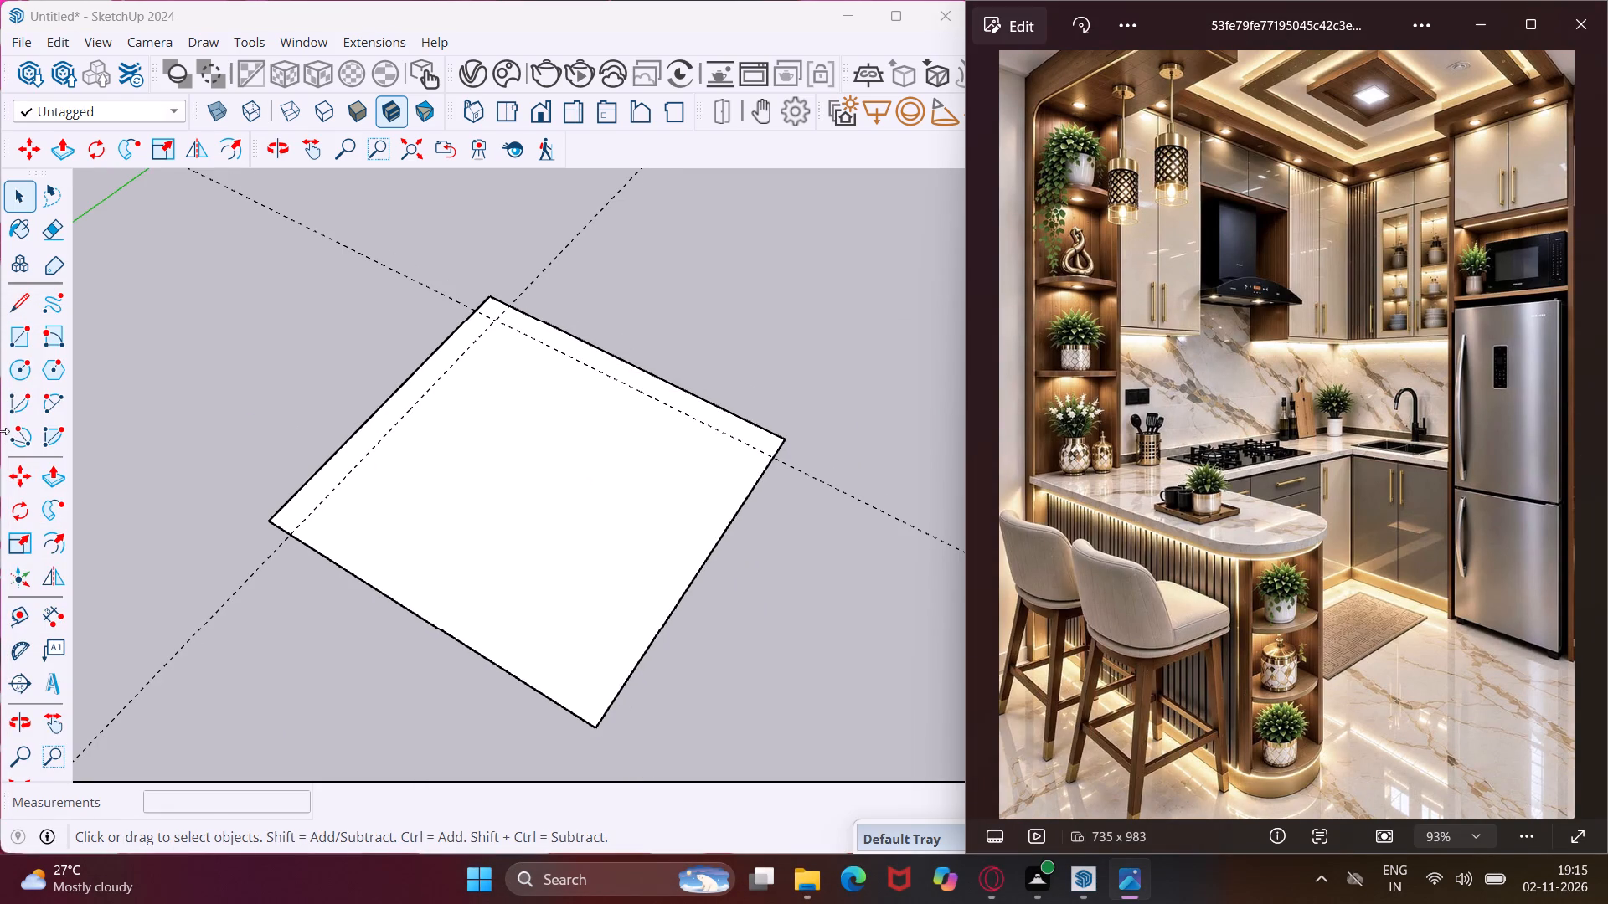
pyautogui.click(8, 345)
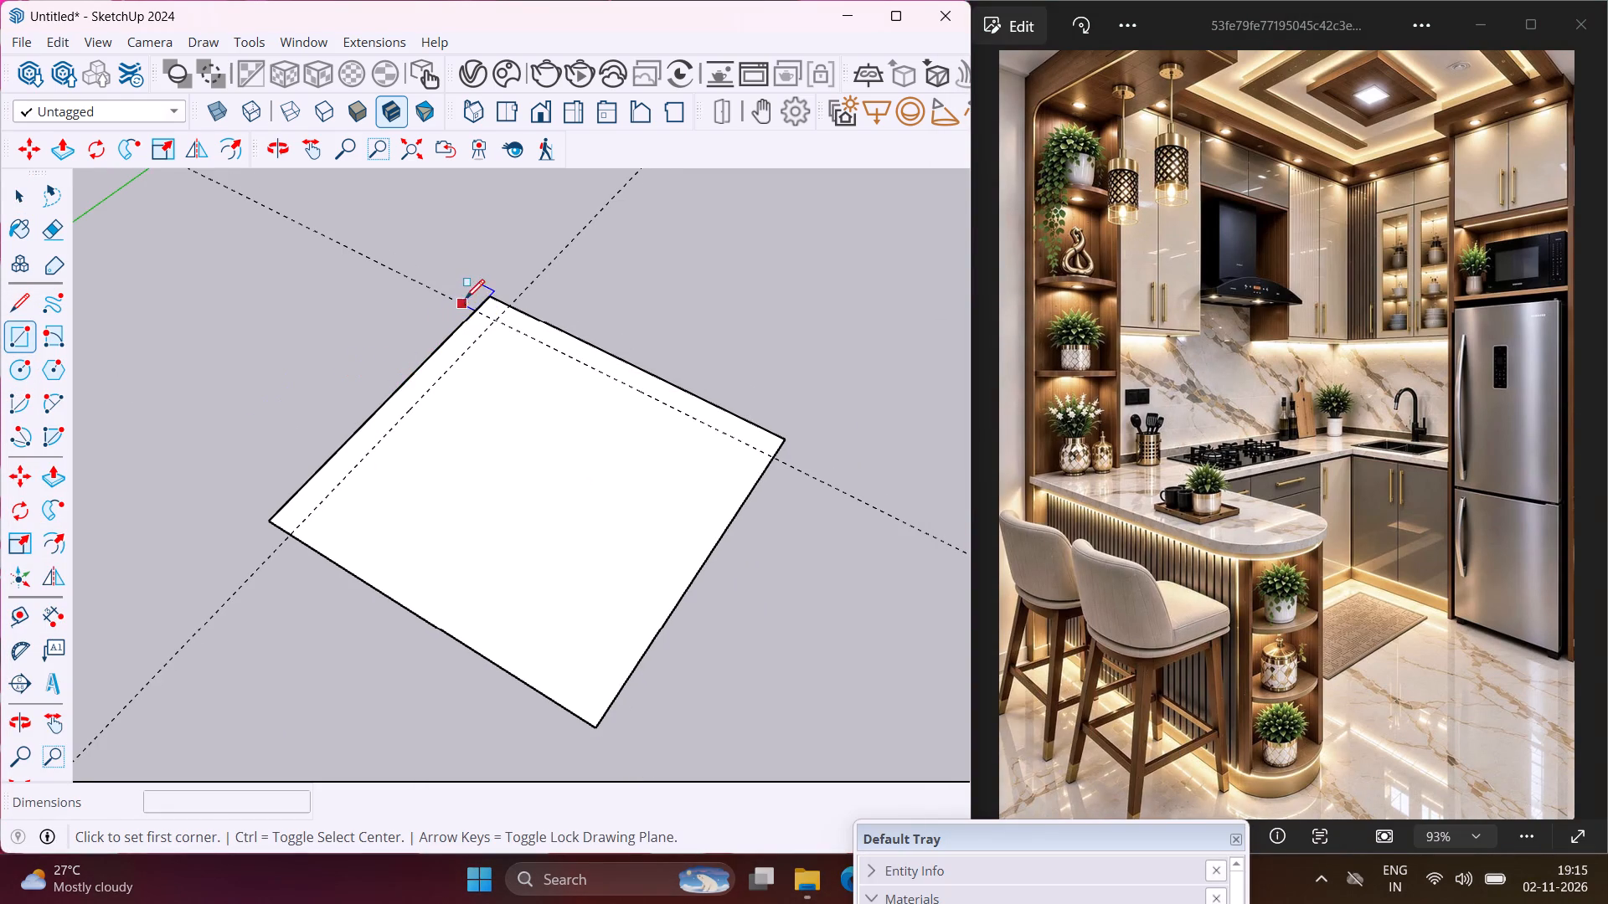
pyautogui.click(485, 300)
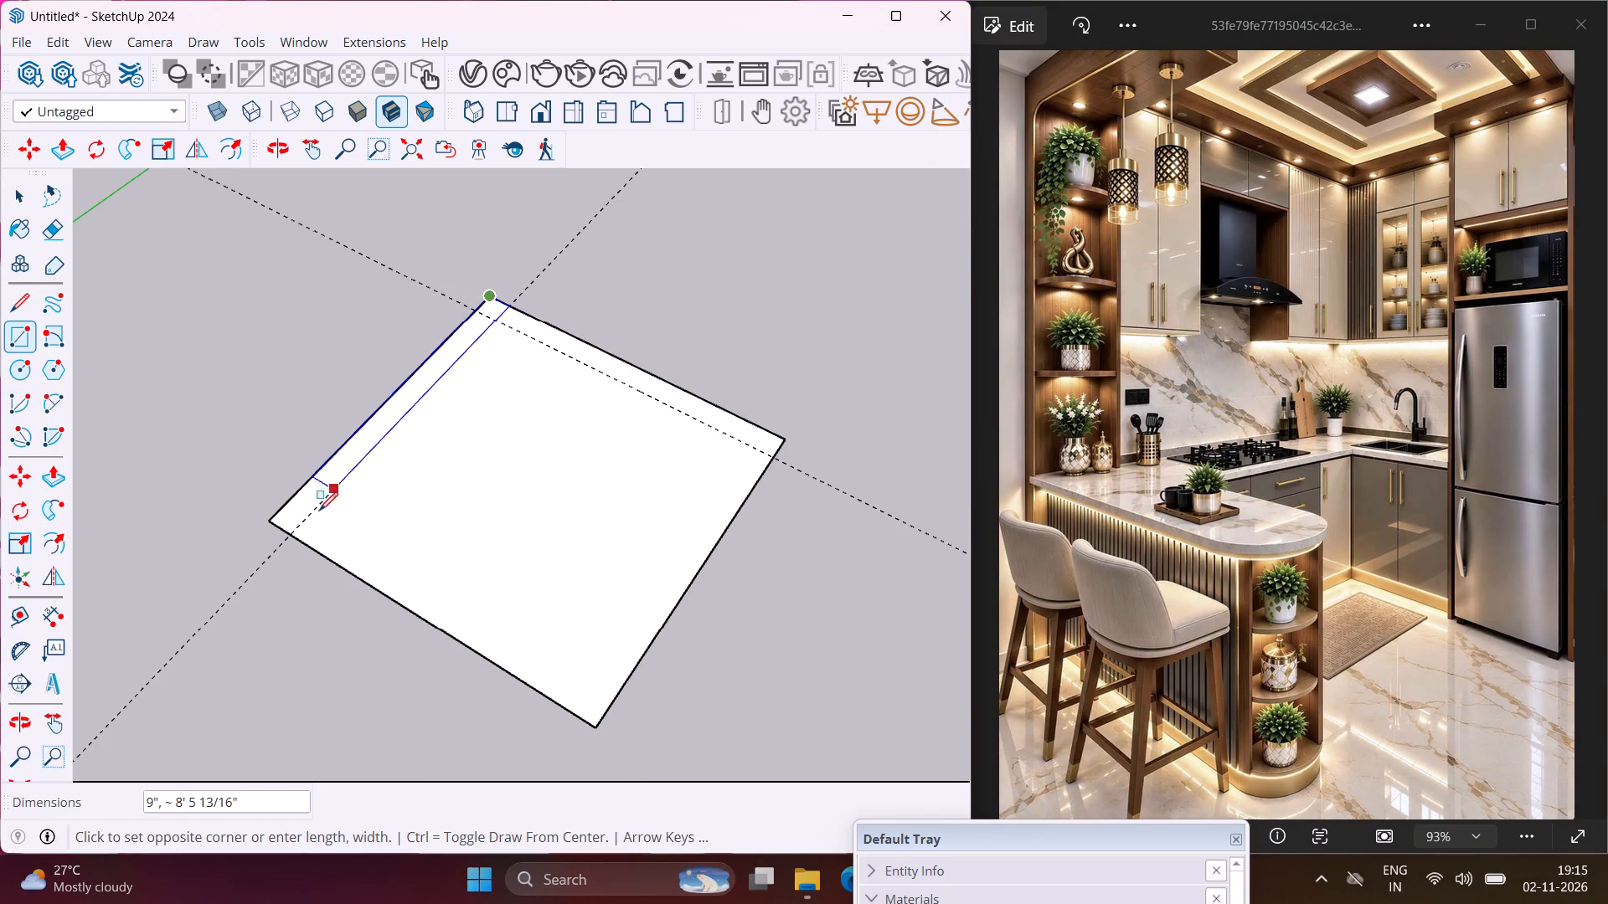
pyautogui.click(294, 535)
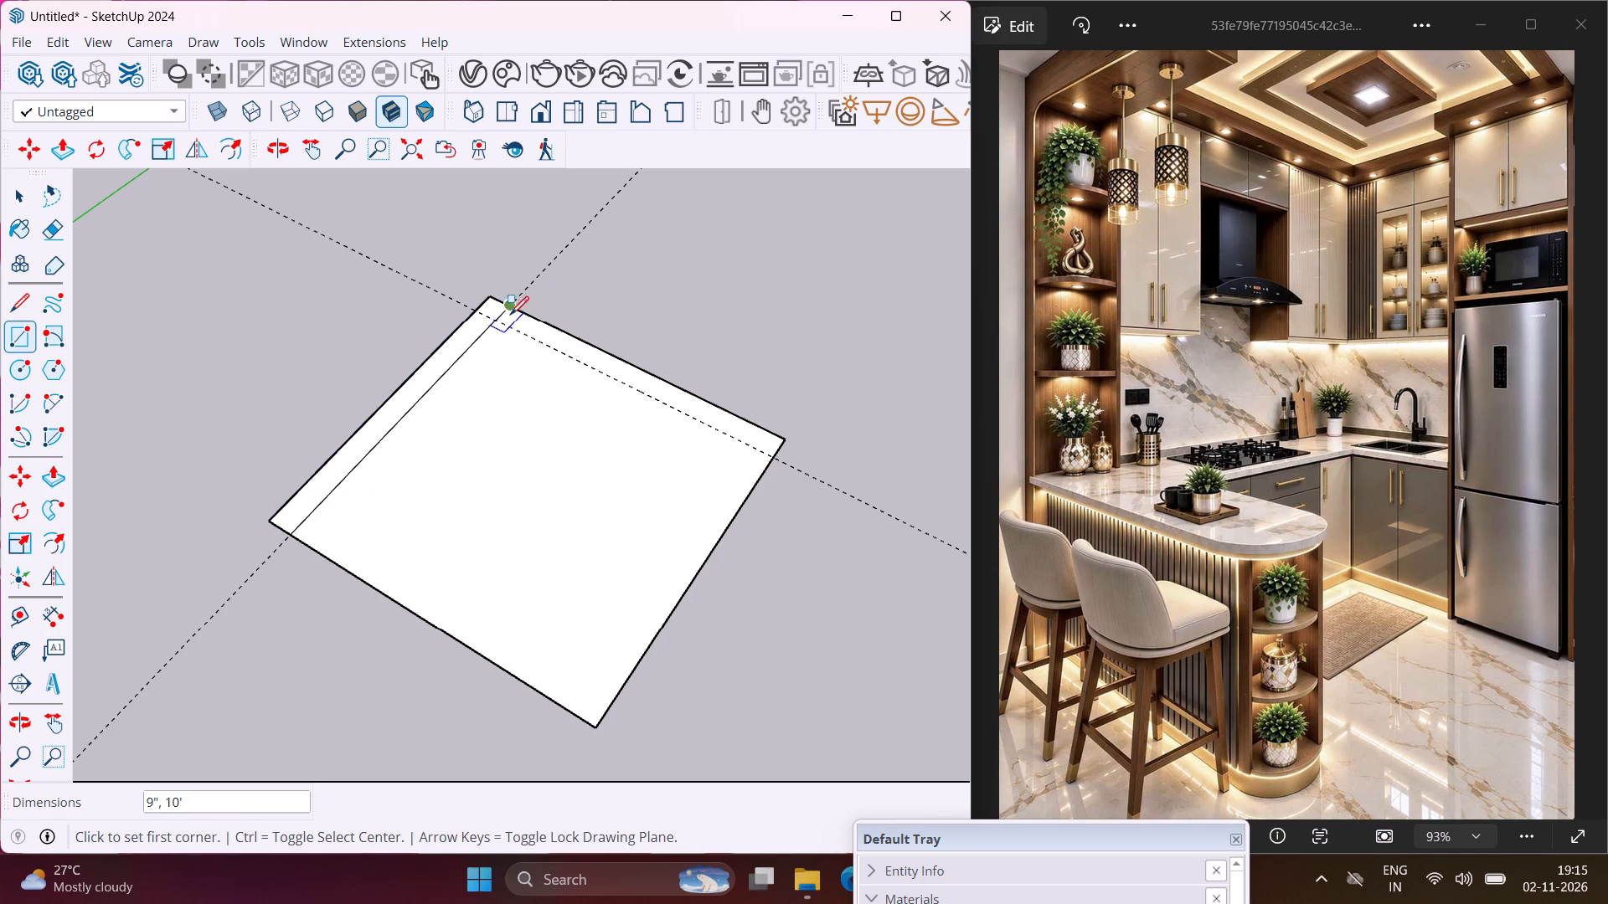
pyautogui.click(504, 311)
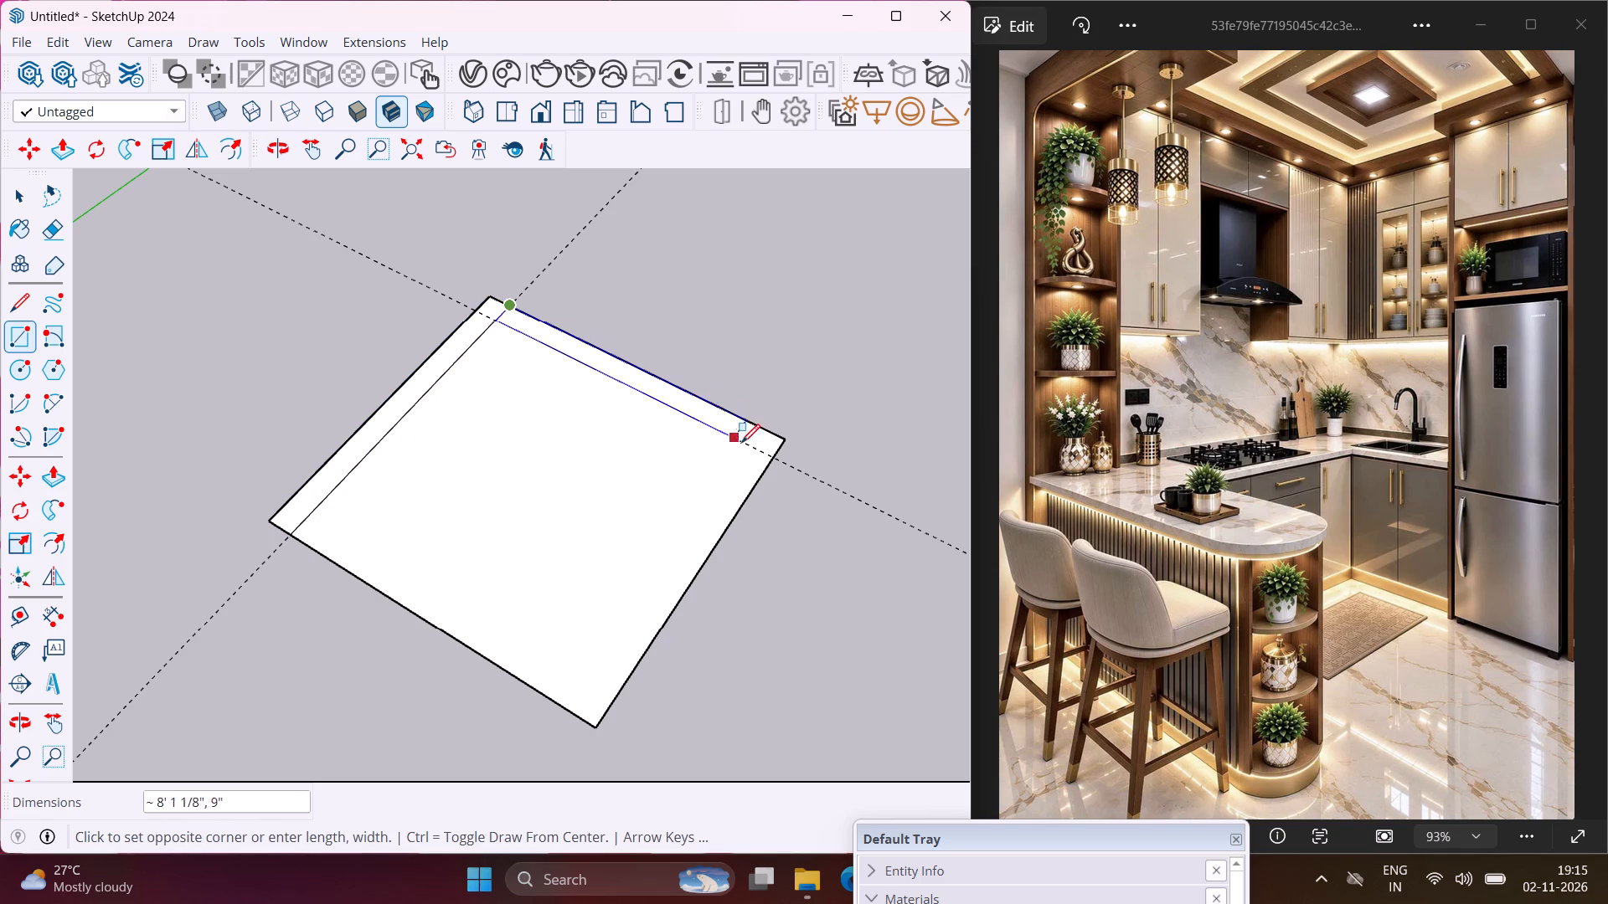
pyautogui.click(770, 459)
pyautogui.press('Escape')
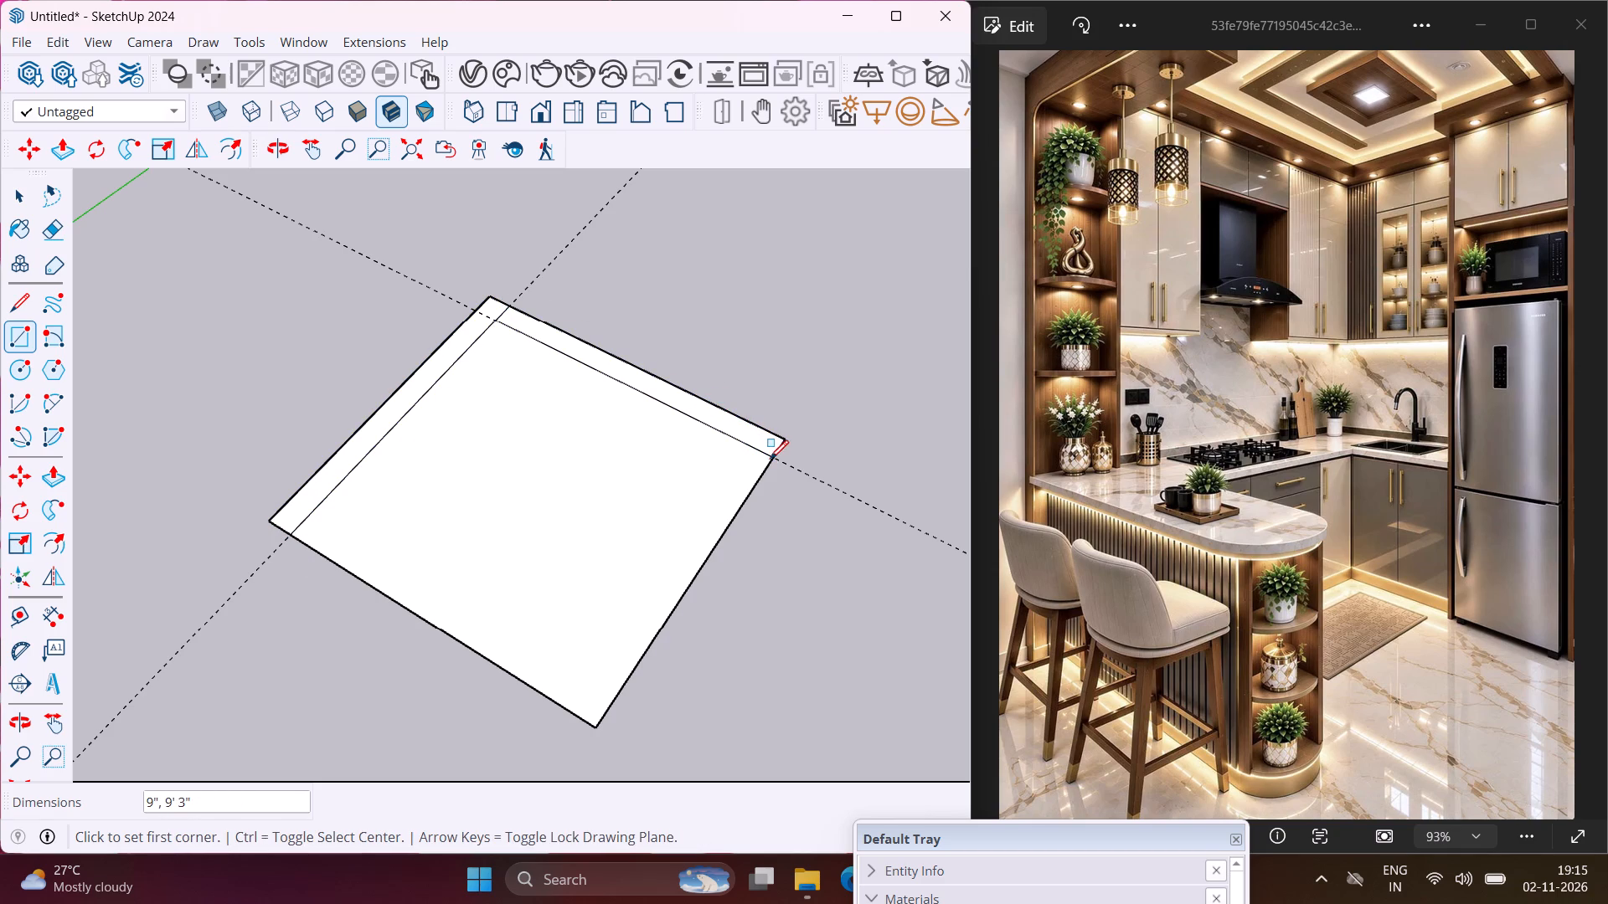
pyautogui.press('space')
# Push/Pull both 9" wall-base strips up 10' to form the two adjoining kitchen walls.
pyautogui.moveTo(433, 510); pyautogui.dragTo(412, 440, button='middle')
pyautogui.scroll(2, 336, 449)
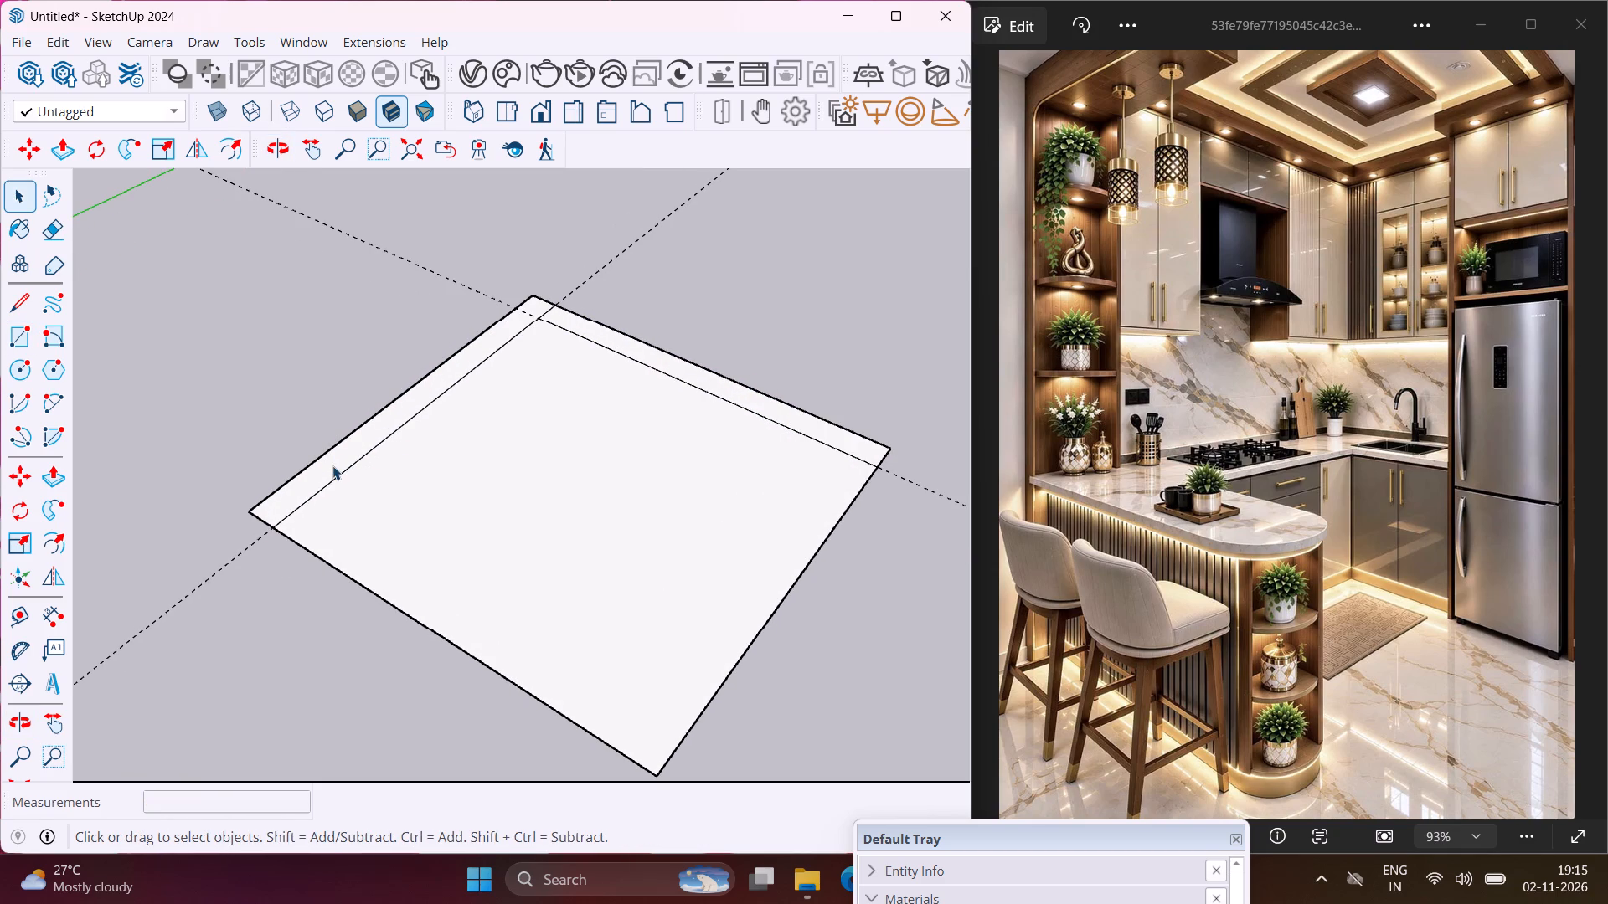
pyautogui.click(332, 465)
pyautogui.press('p')
pyautogui.click(332, 465)
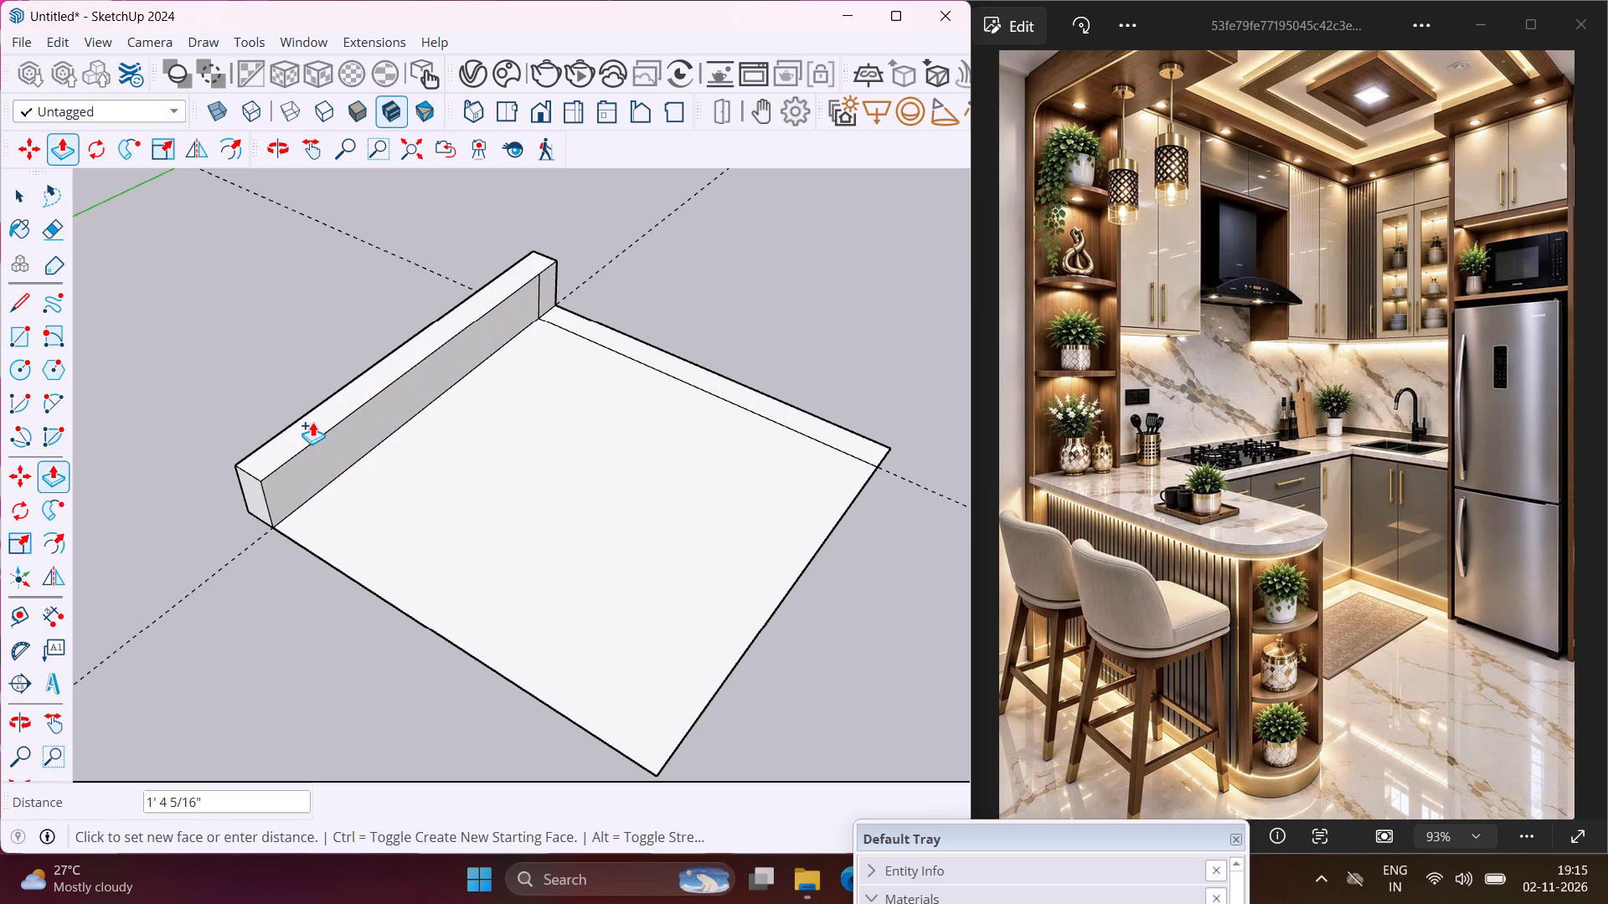
pyautogui.write("10'")
pyautogui.press('Return')
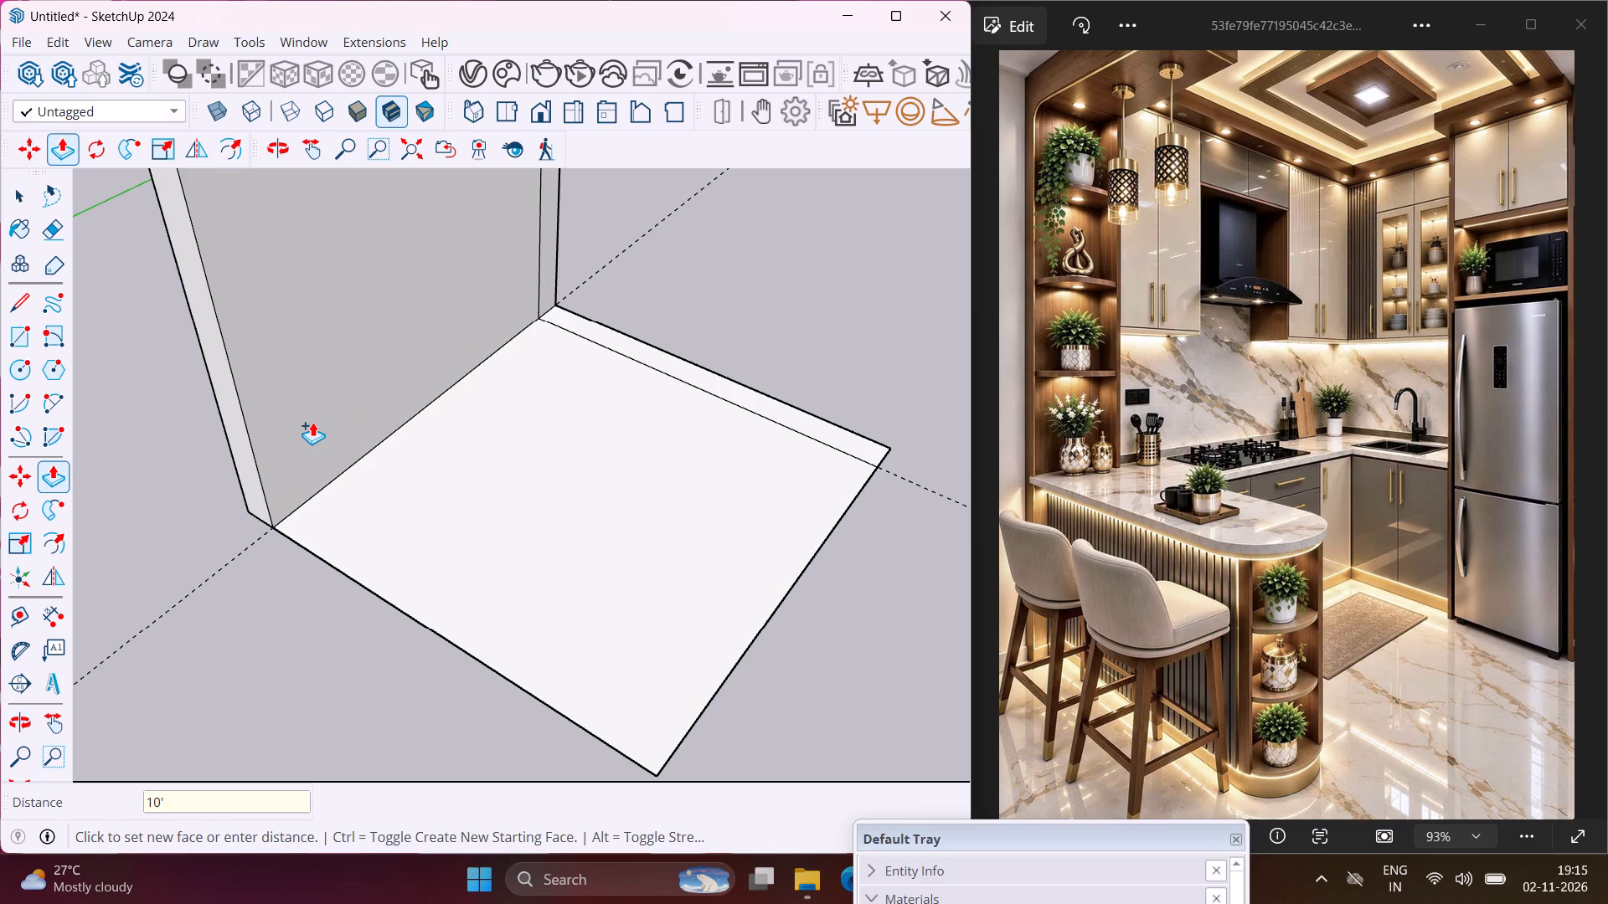
pyautogui.scroll(-3, 356, 461)
pyautogui.scroll(3, 571, 387)
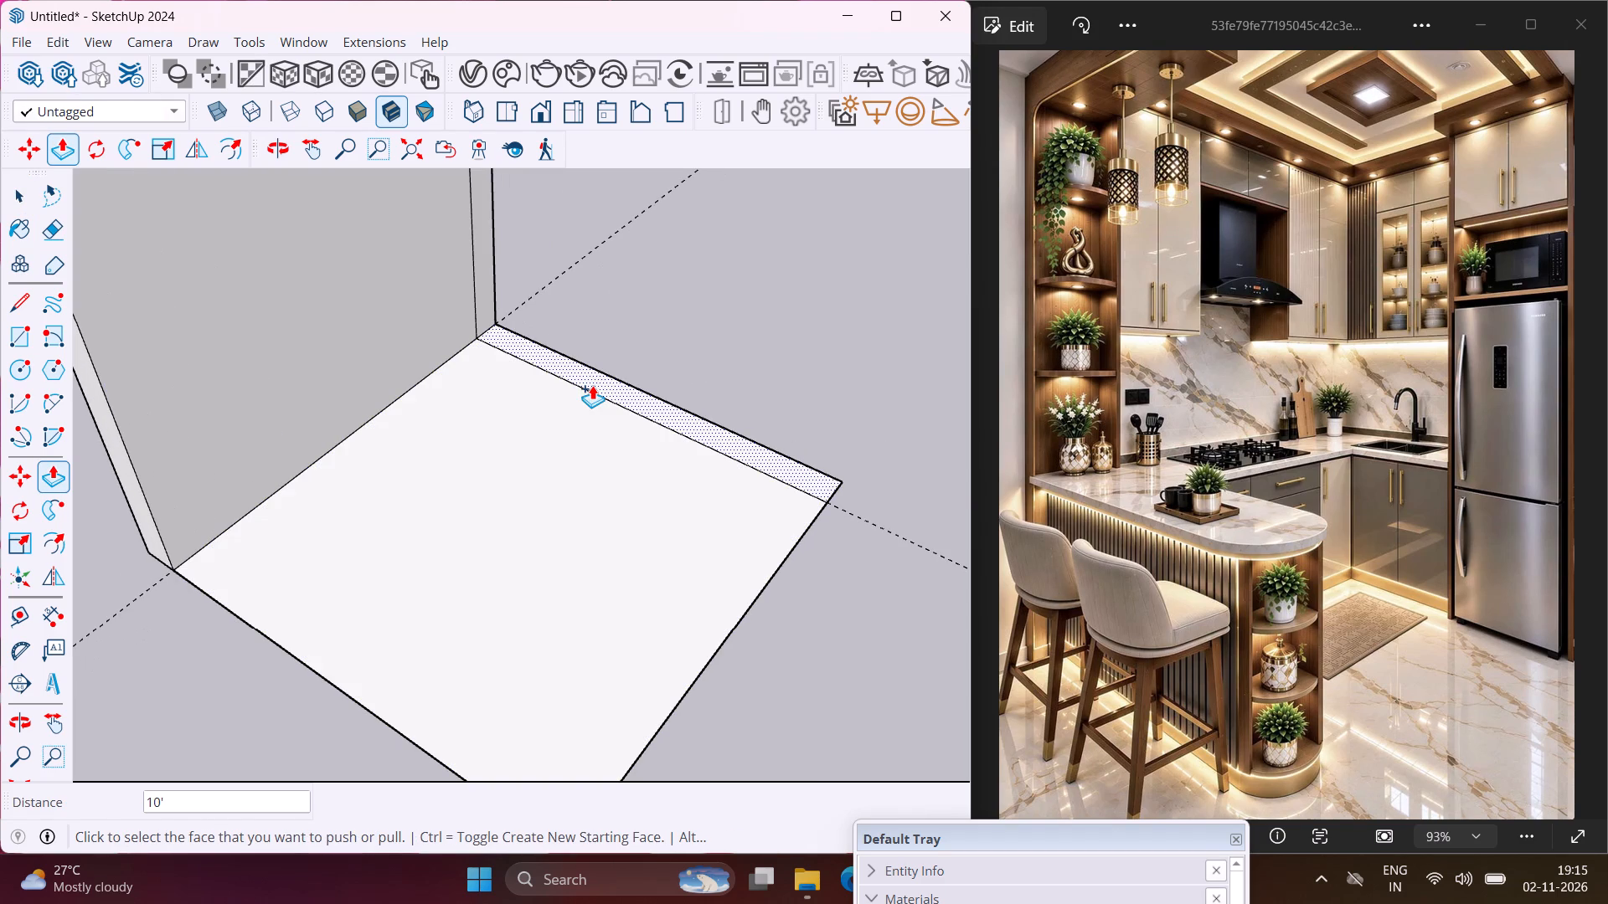
pyautogui.doubleClick(603, 383)
pyautogui.scroll(-3, 515, 455)
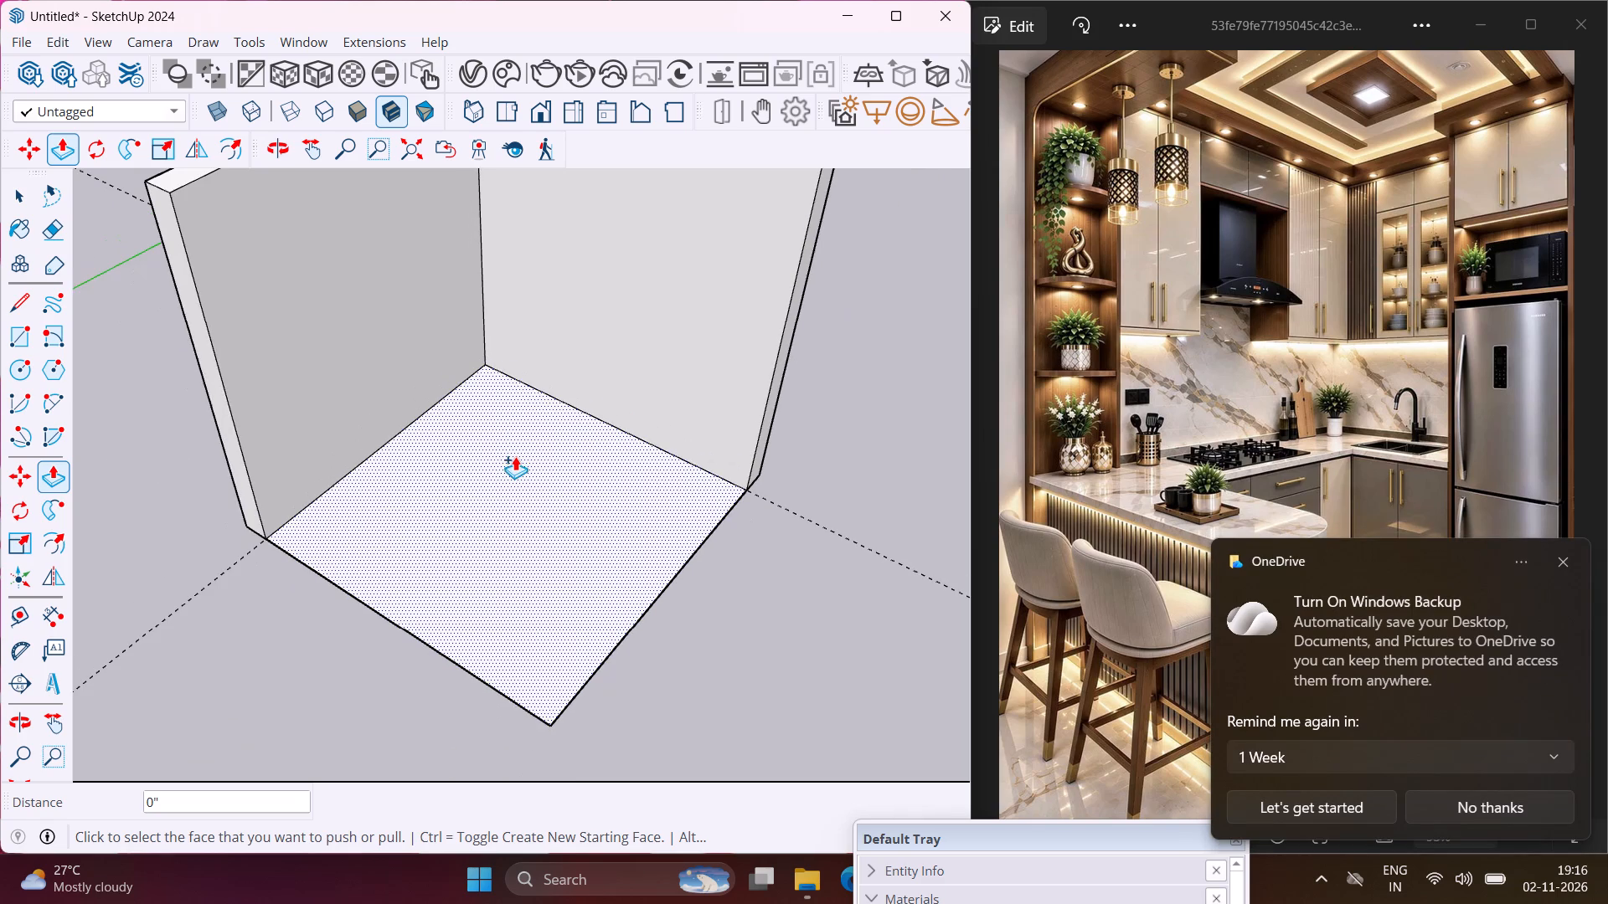
# Dismiss the OneDrive backup notification.
pyautogui.click(1561, 559)
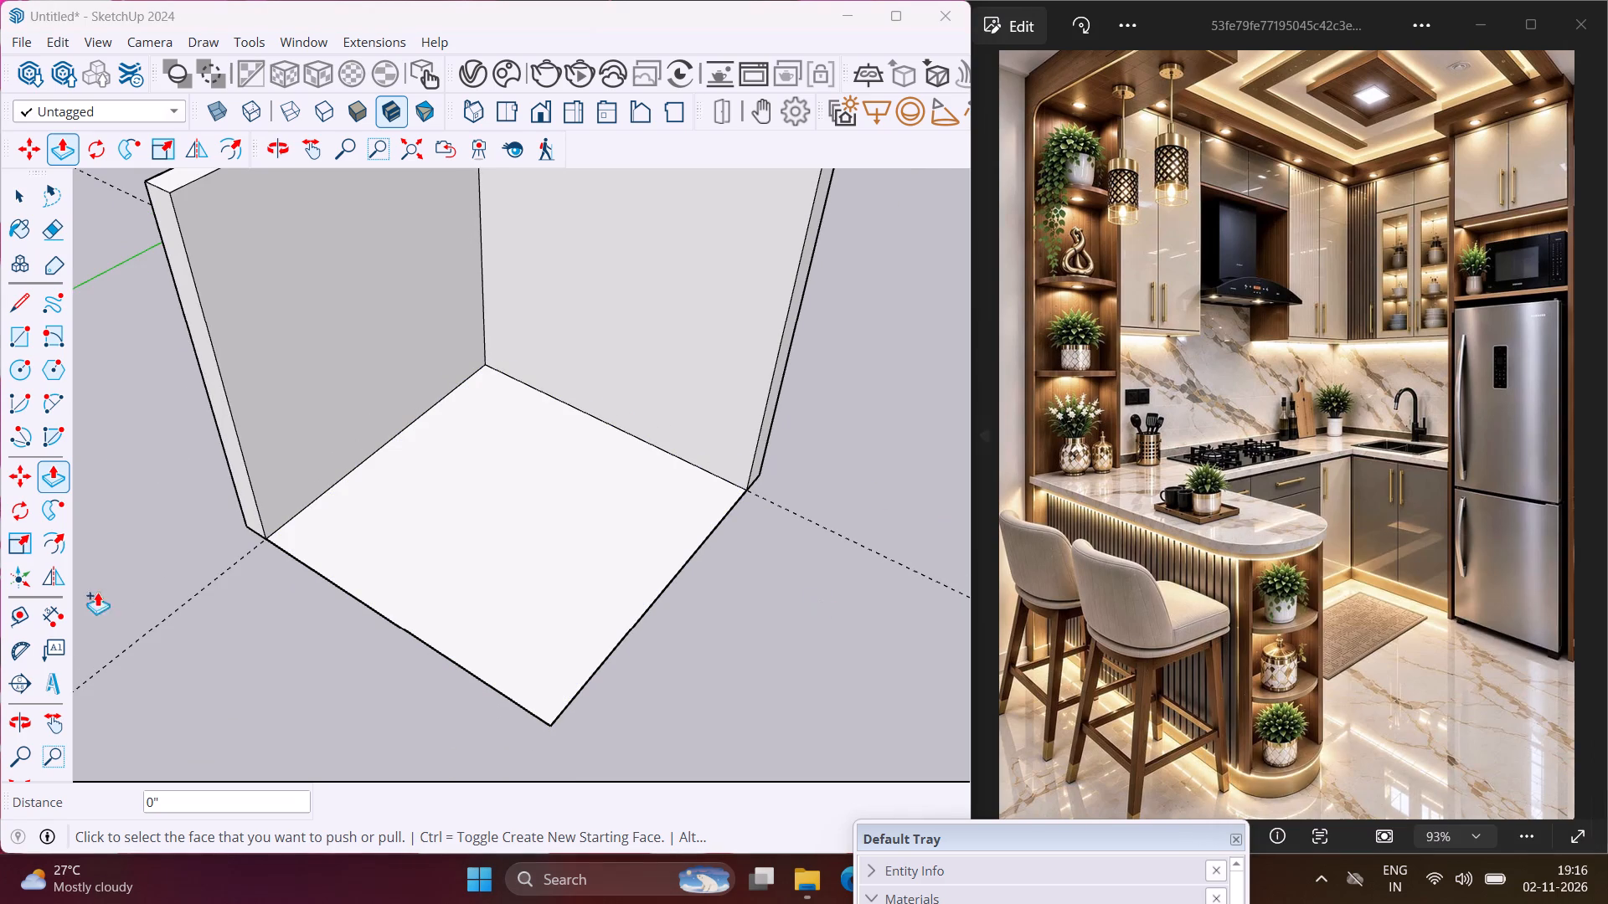
# Place a guide line on the floor 2' from the base of the 10' long wall with the Tape Measure.
pyautogui.click(16, 631)
pyautogui.scroll(3, 386, 466)
pyautogui.click(368, 455)
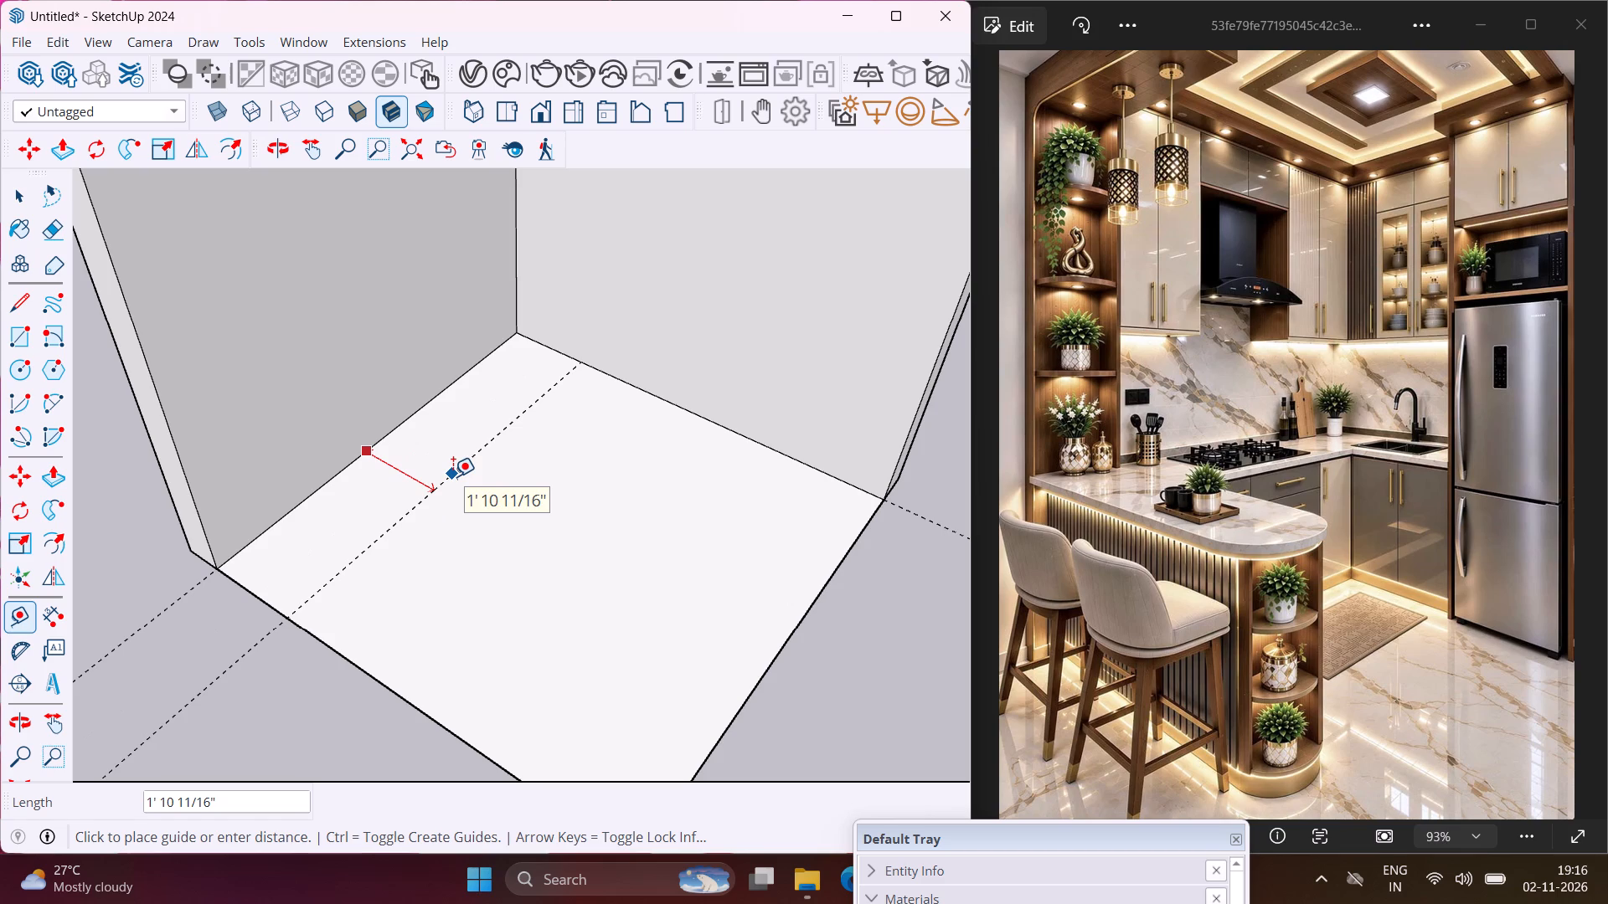
pyautogui.write("2'")
pyautogui.press('Return')
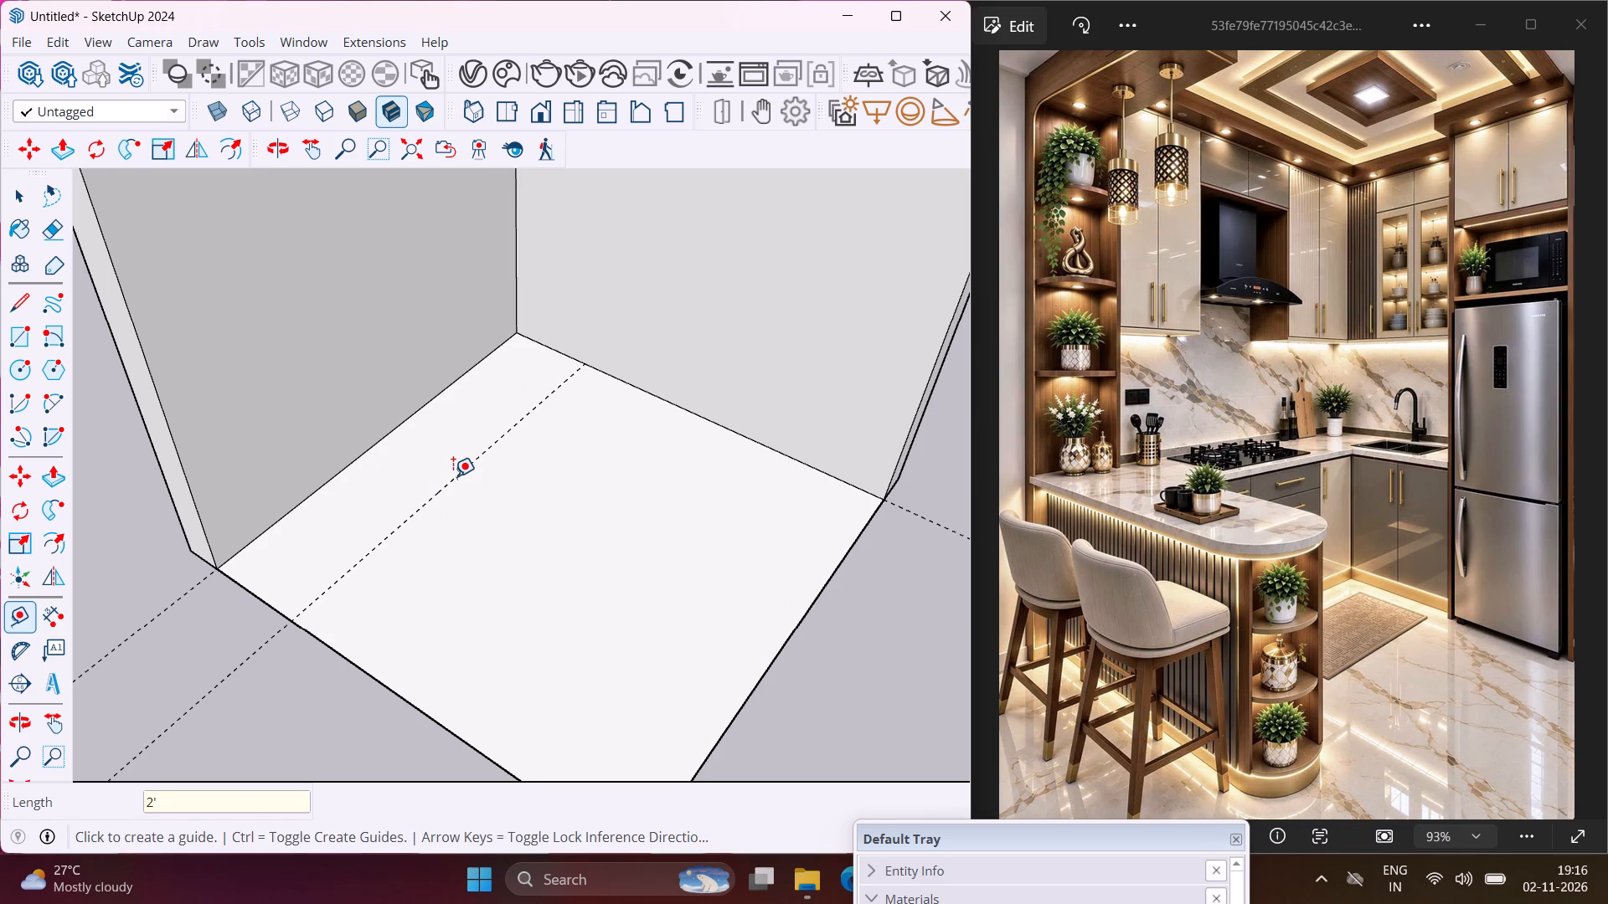
# Place two more floor guides with the Tape Measure: 2' from the adjoining wall's base and 2' from the open floor edge opposite it.
pyautogui.click(689, 413)
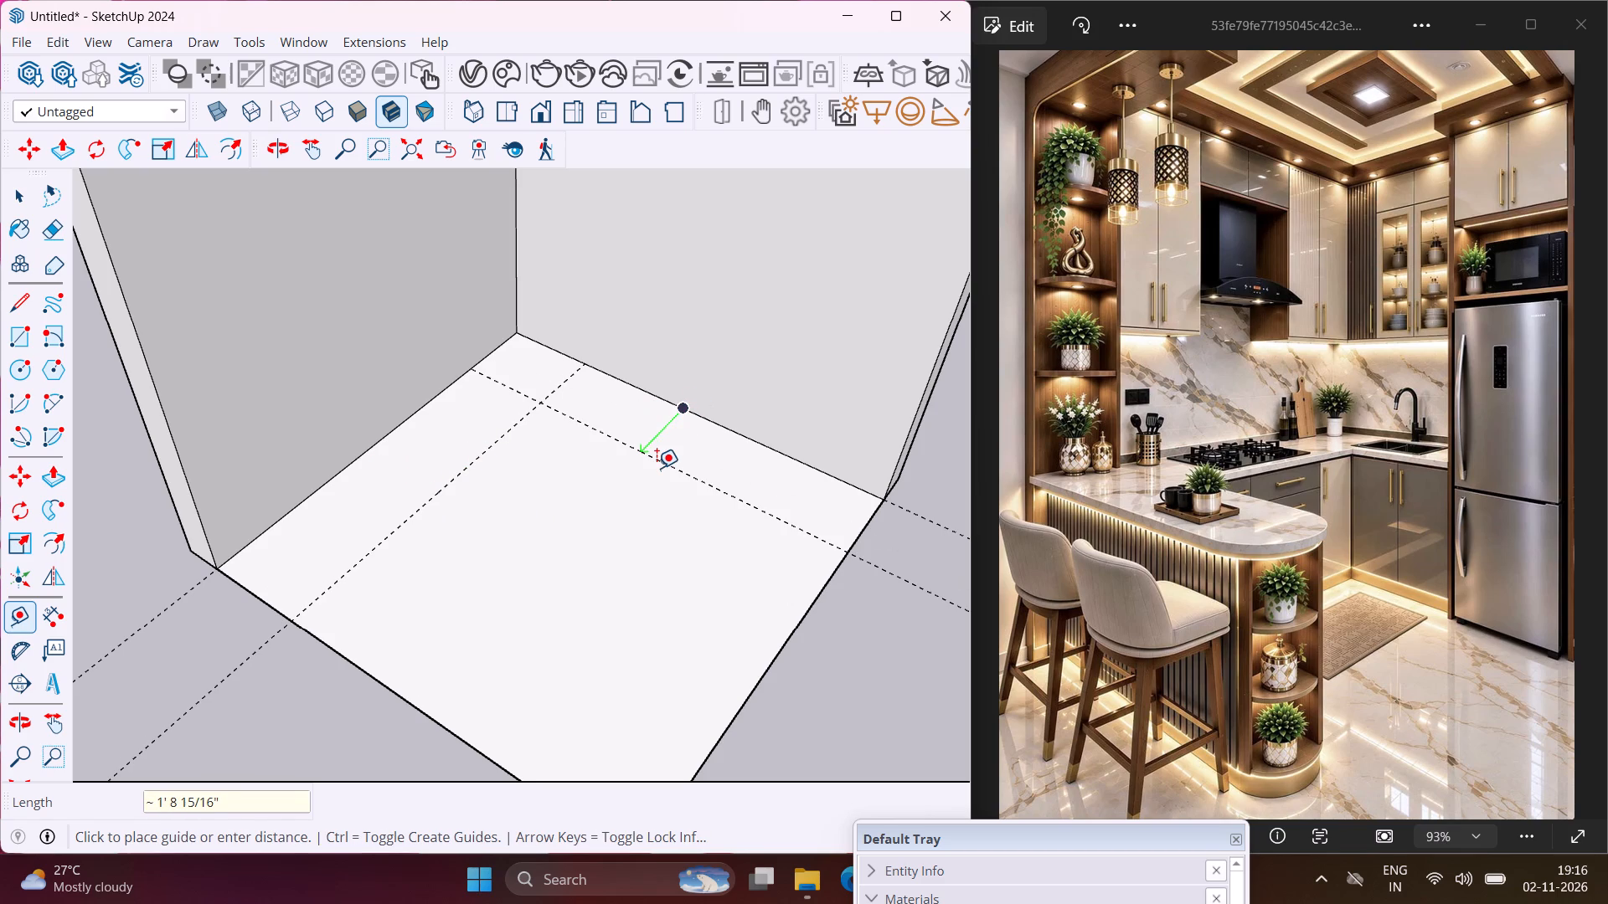
pyautogui.press('2')
pyautogui.press("'")
pyautogui.press('Return')
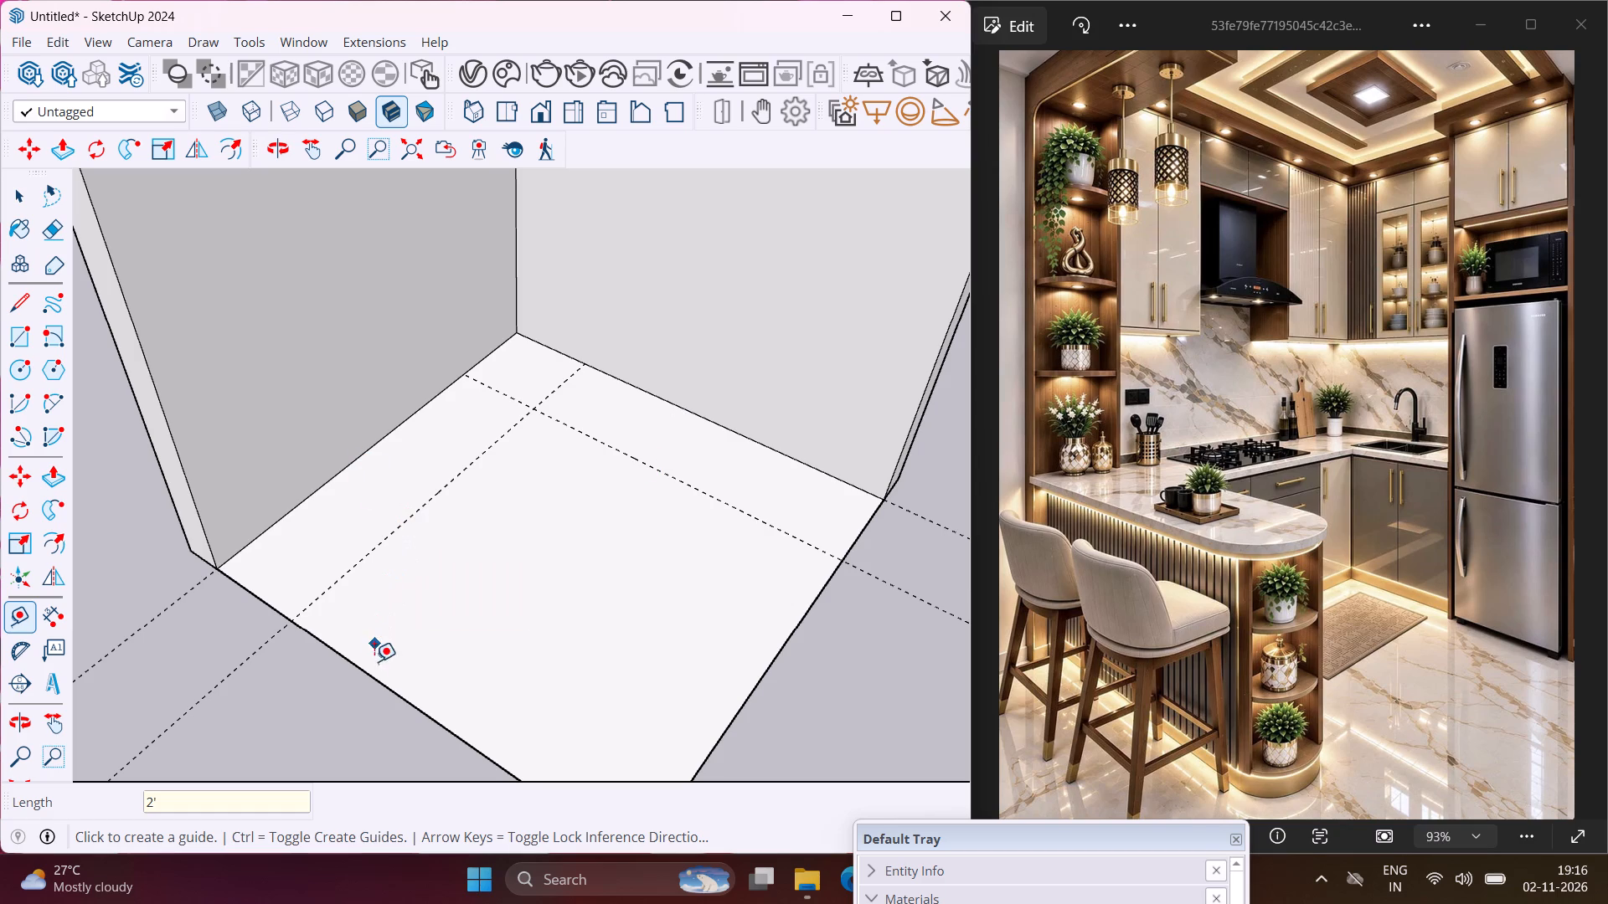
pyautogui.click(417, 709)
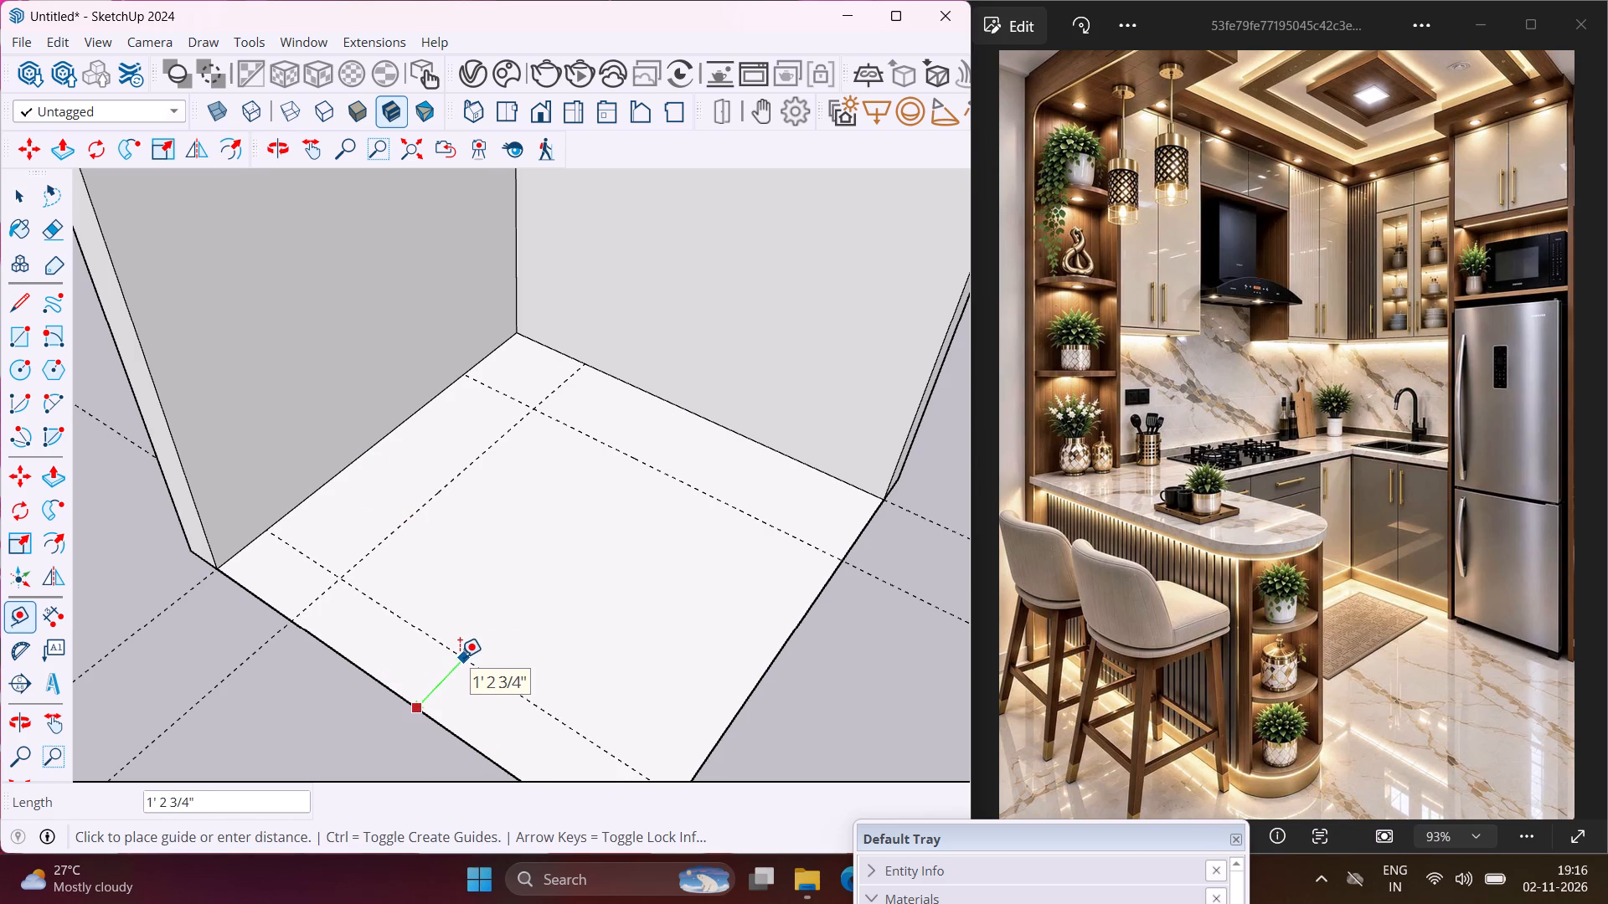
pyautogui.write("2'")
pyautogui.press('Return')
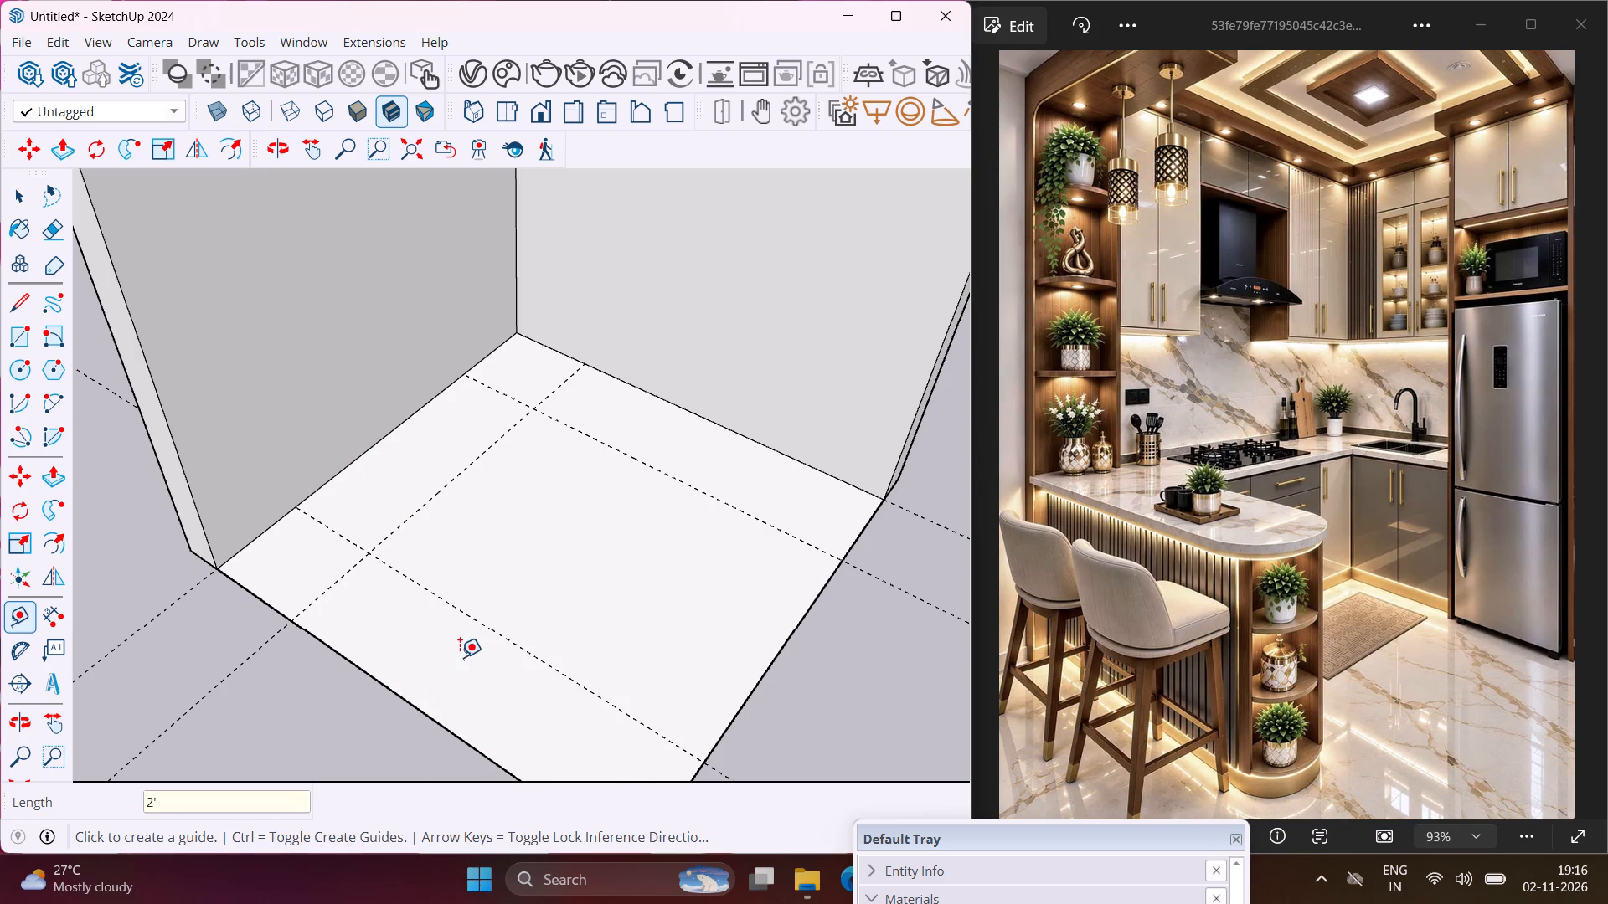
pyautogui.press('Escape')
pyautogui.press('space')
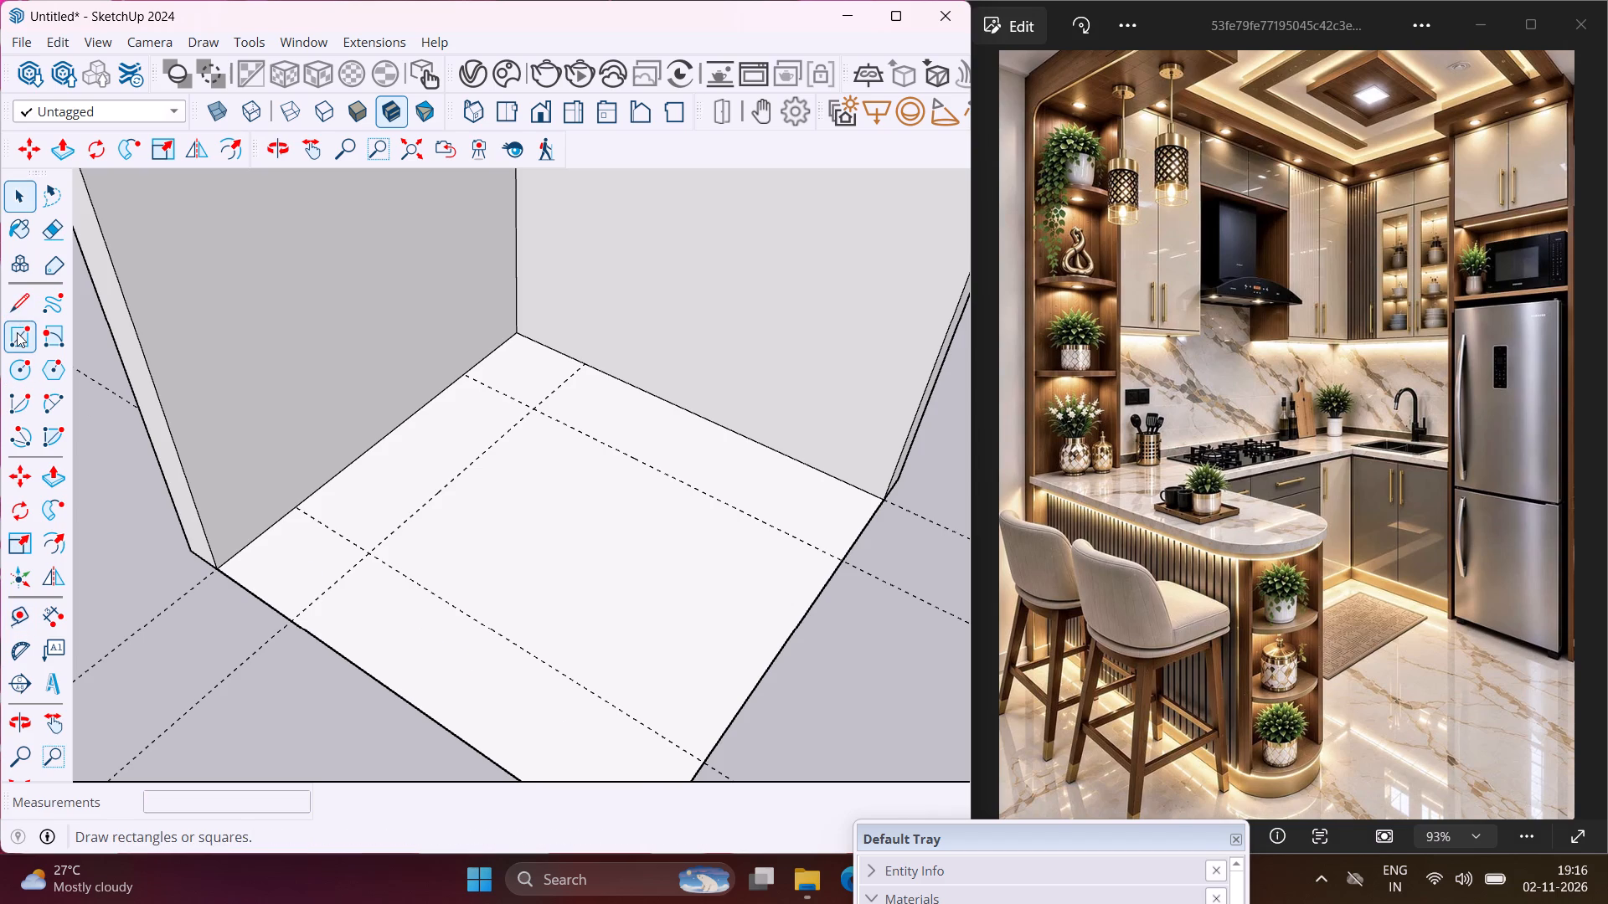
# Draw two counter footprint rectangles on the floor along the guides: 2' by 9' 3" against the 10' wall and 2' by 7' 3" along the opposite open edge.
pyautogui.click(17, 332)
pyautogui.click(522, 339)
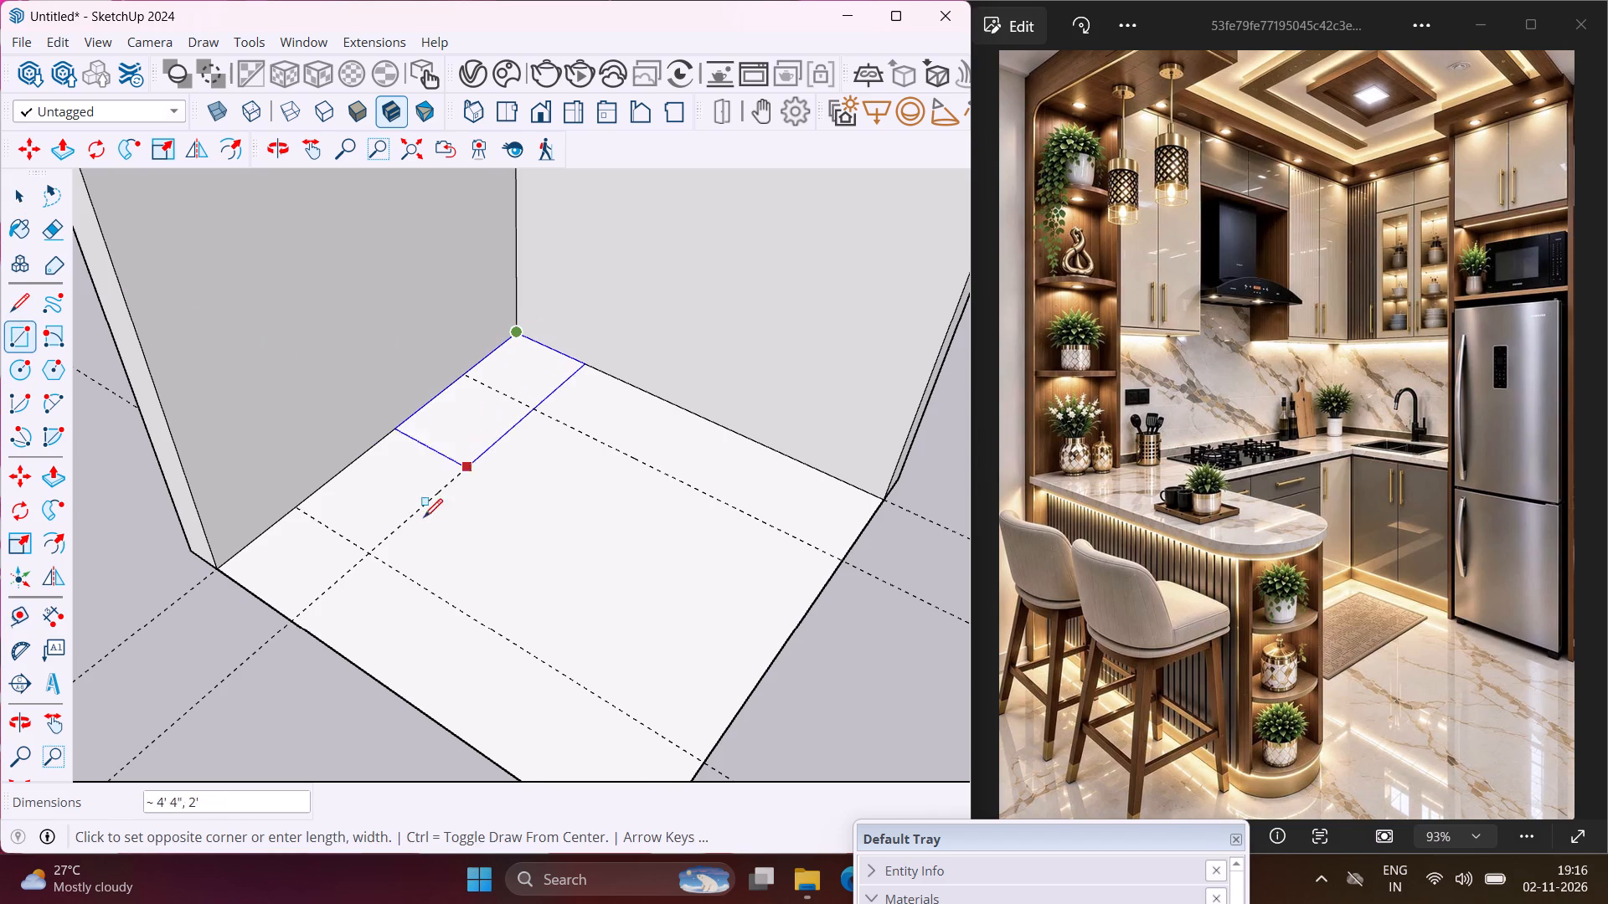
pyautogui.click(295, 623)
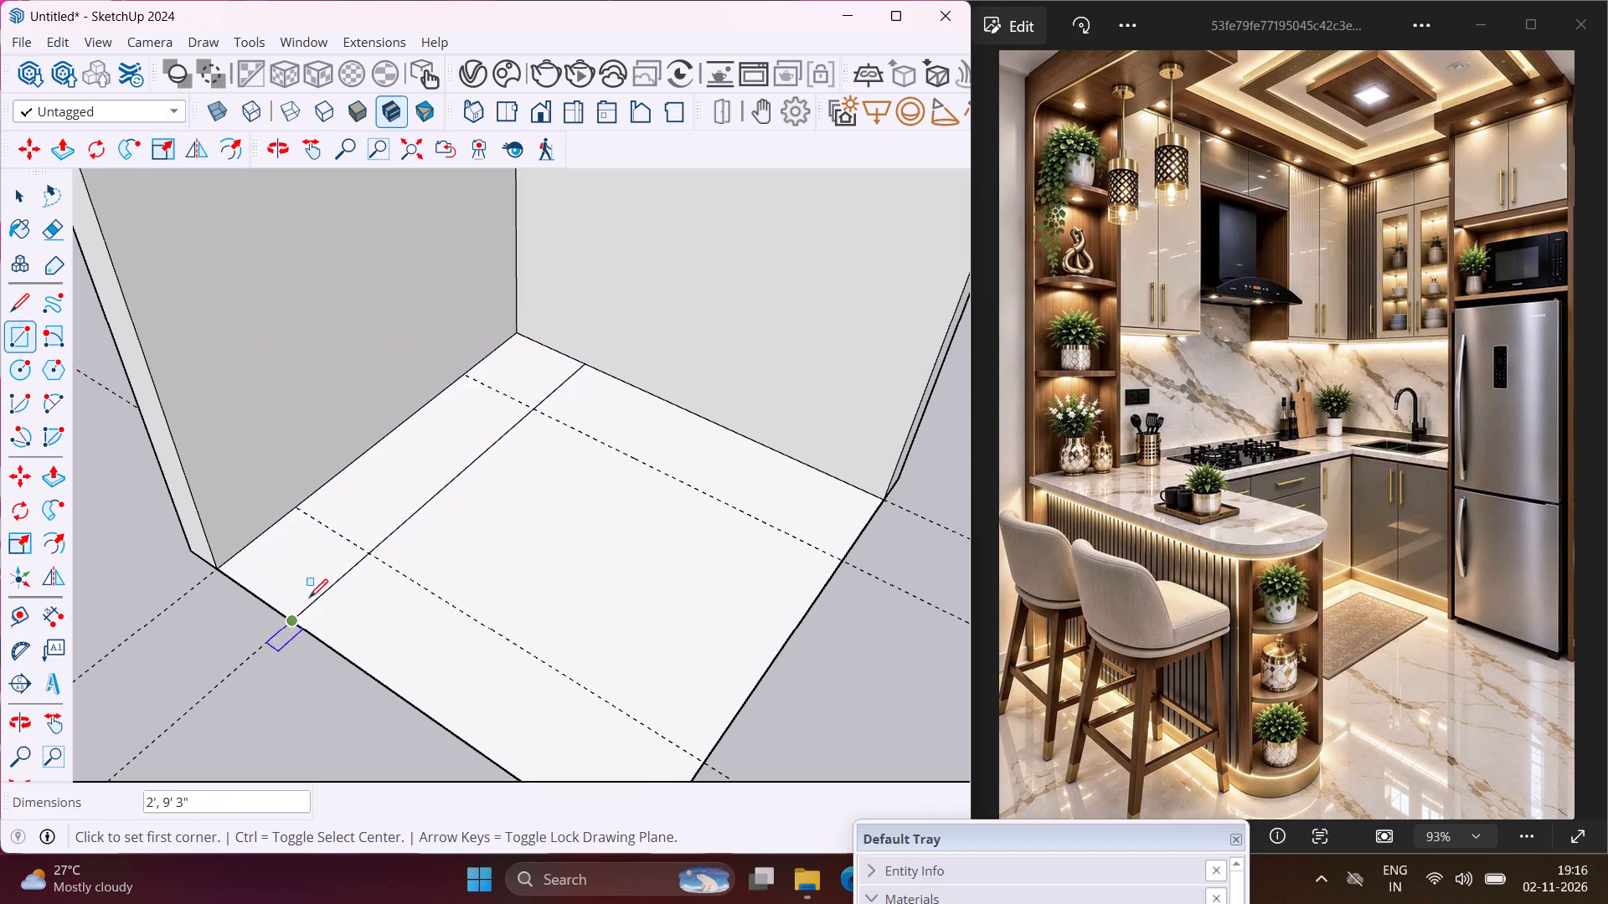
pyautogui.click(364, 553)
pyautogui.scroll(-6, 406, 604)
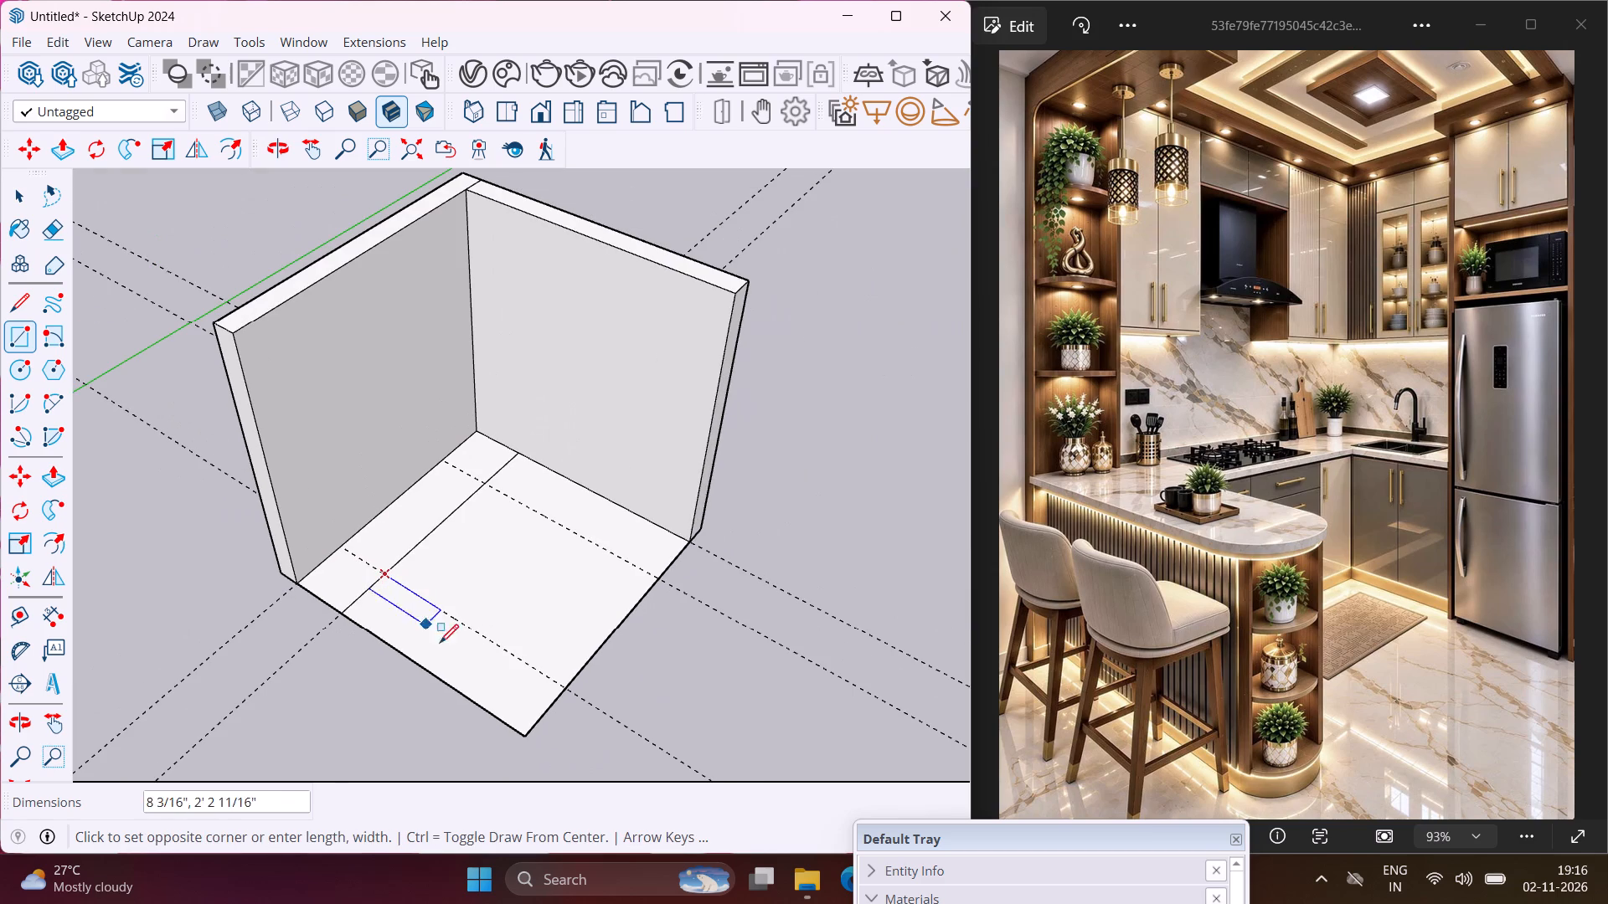
pyautogui.click(528, 732)
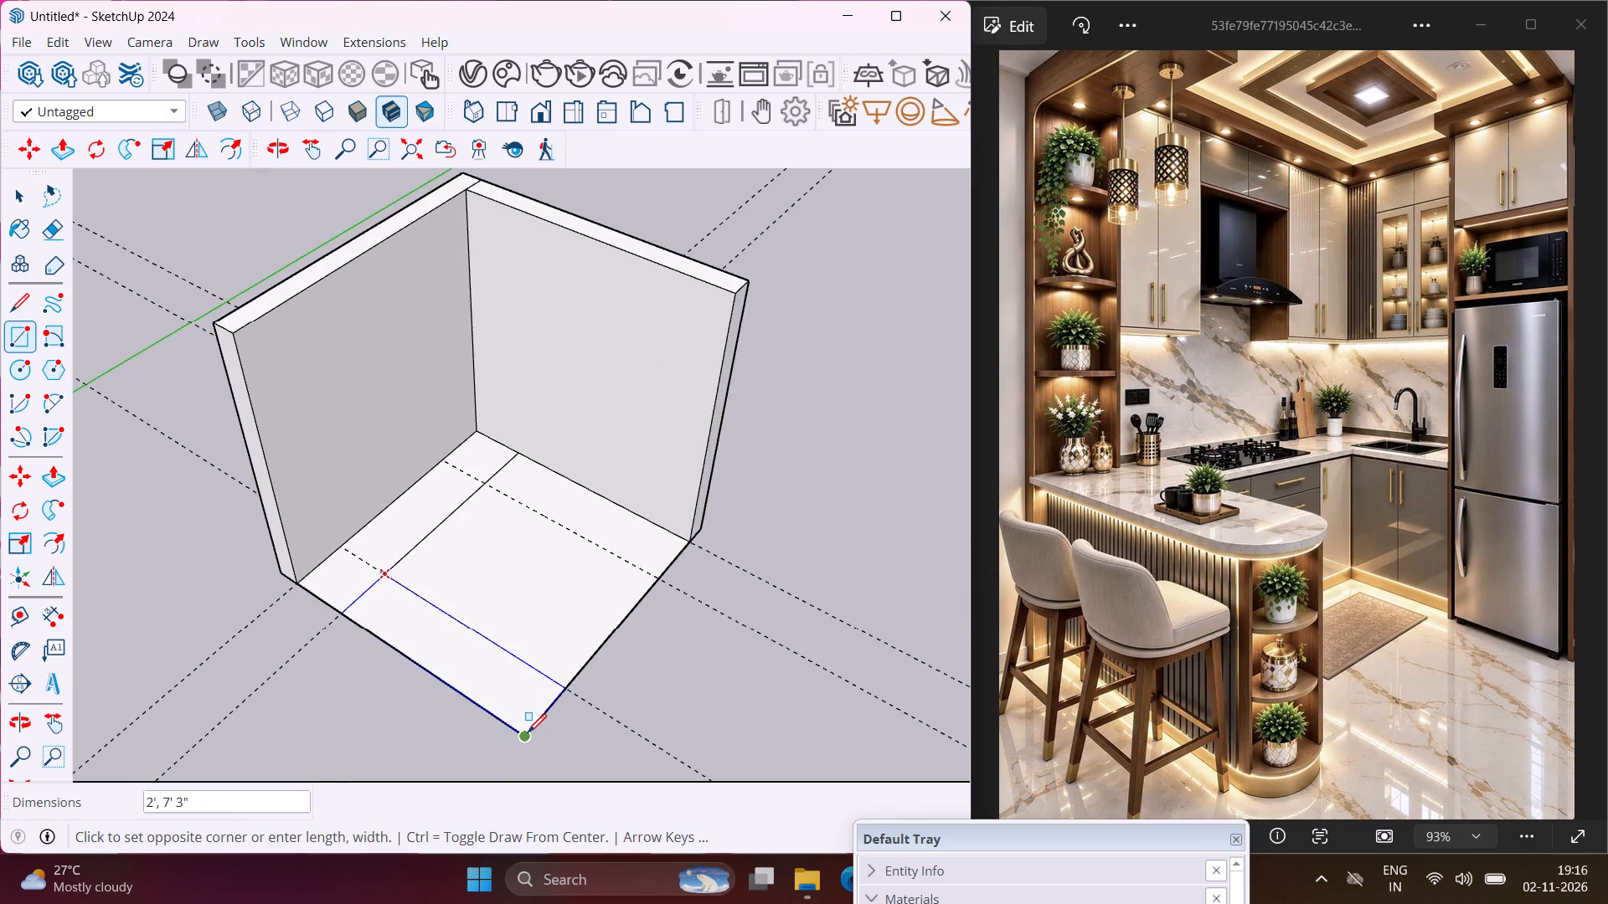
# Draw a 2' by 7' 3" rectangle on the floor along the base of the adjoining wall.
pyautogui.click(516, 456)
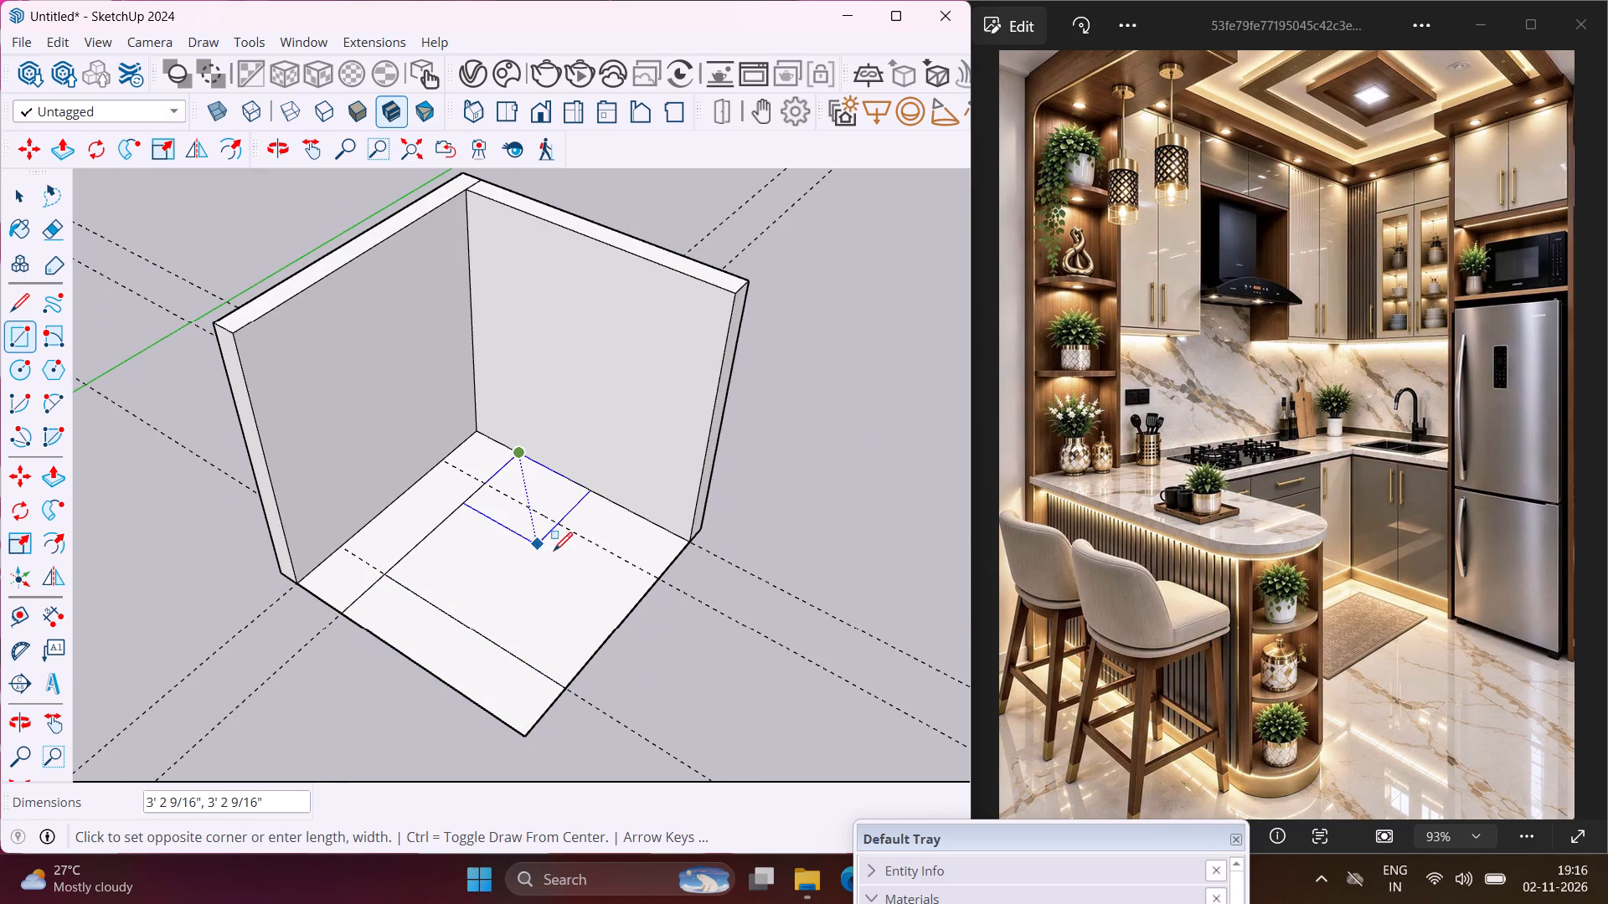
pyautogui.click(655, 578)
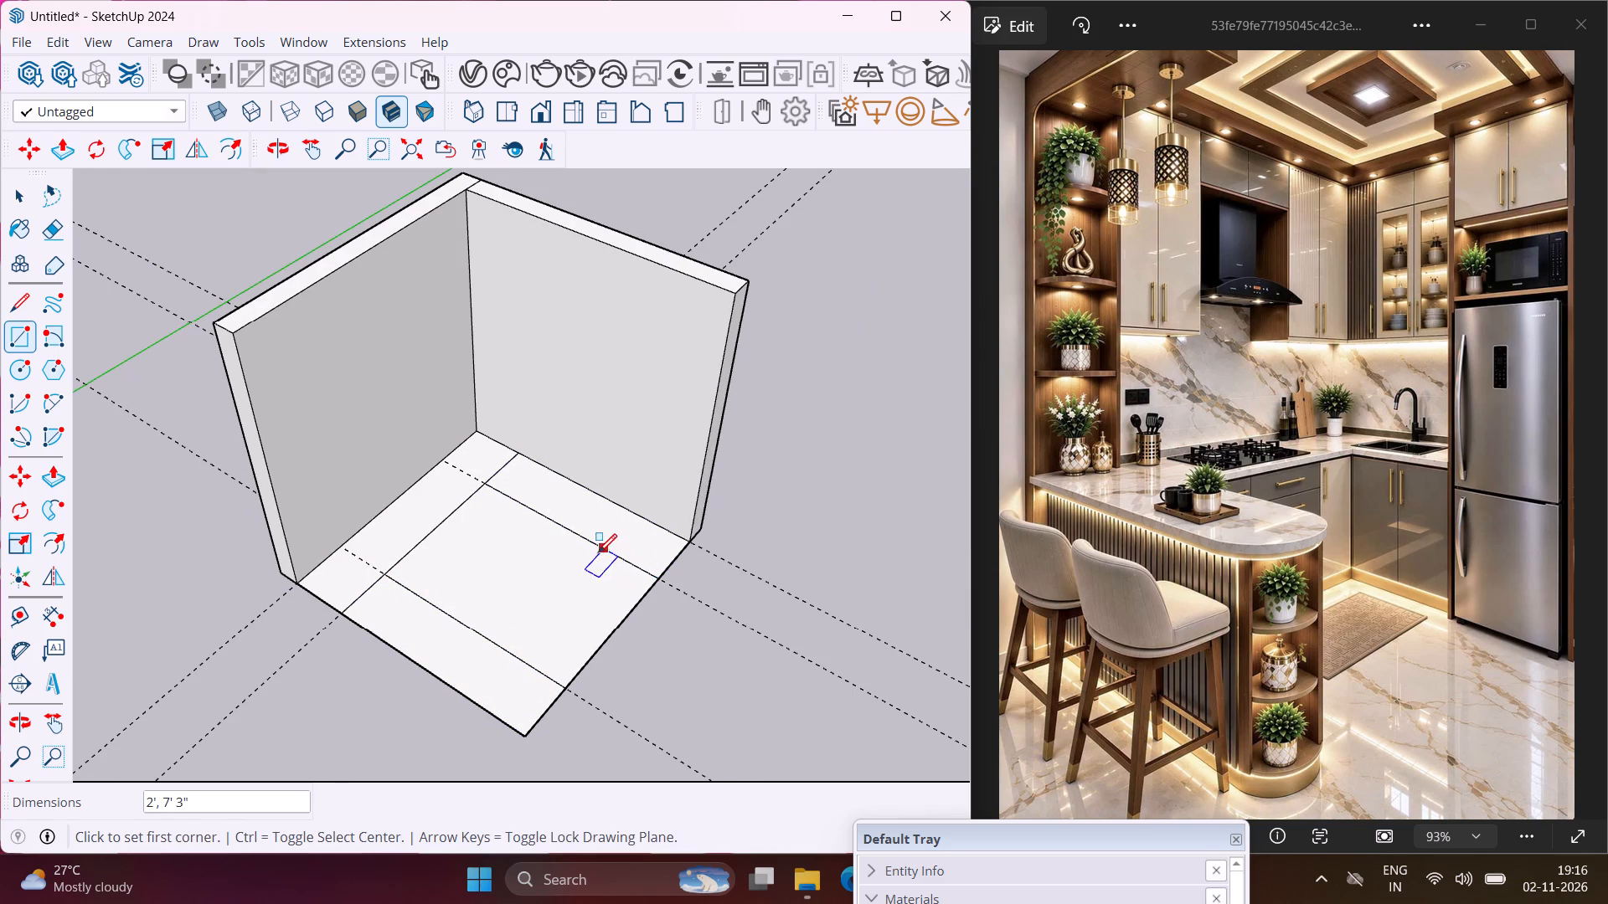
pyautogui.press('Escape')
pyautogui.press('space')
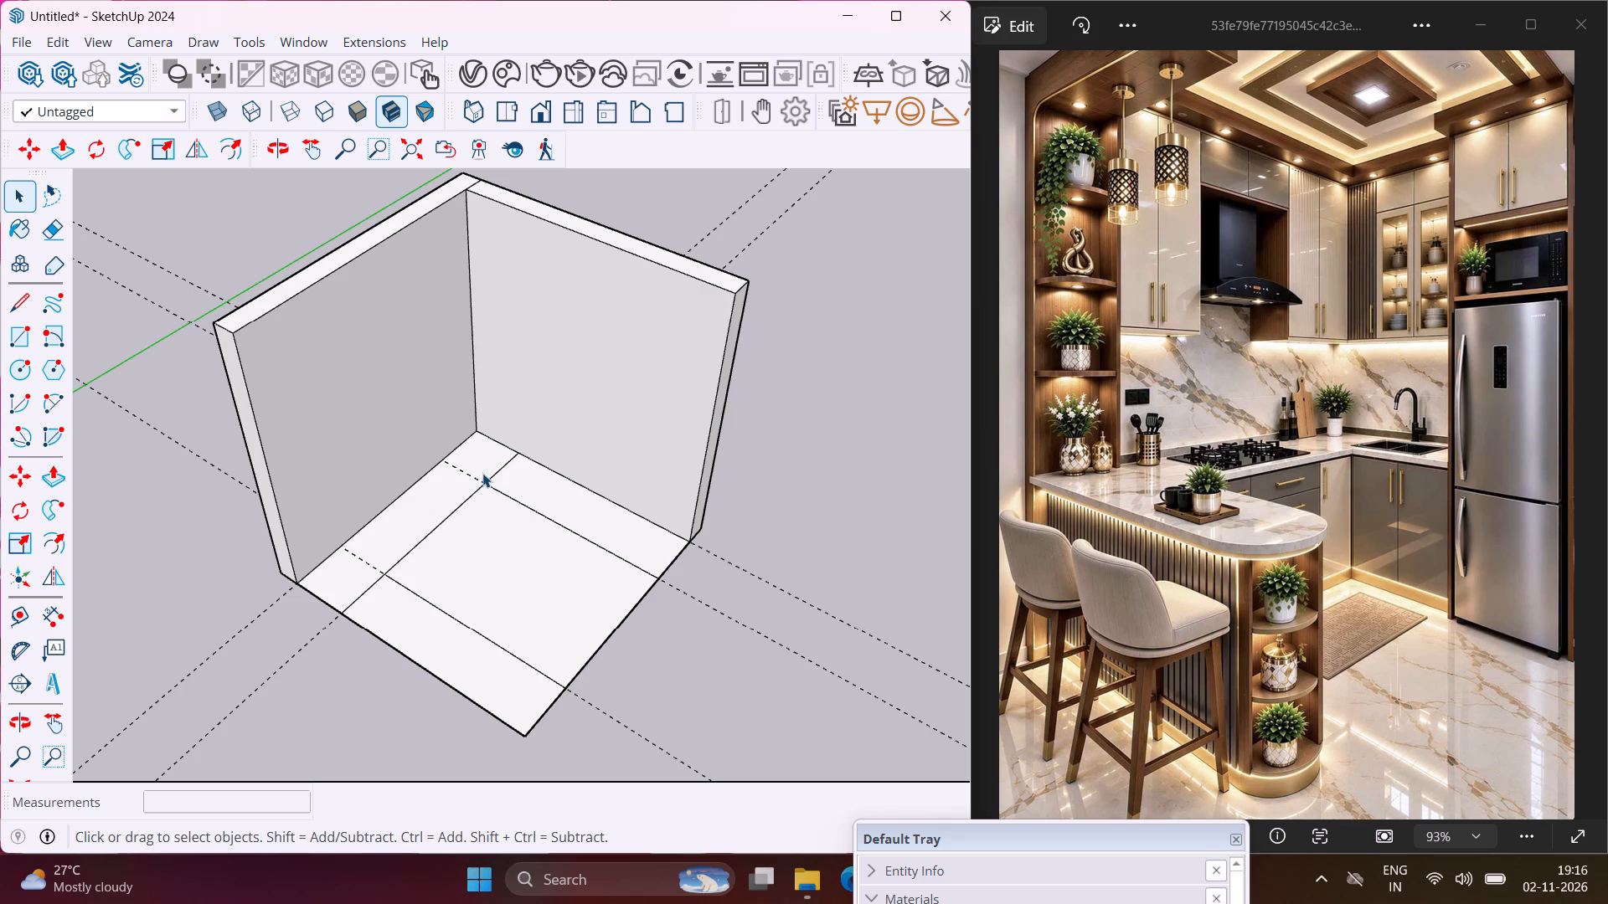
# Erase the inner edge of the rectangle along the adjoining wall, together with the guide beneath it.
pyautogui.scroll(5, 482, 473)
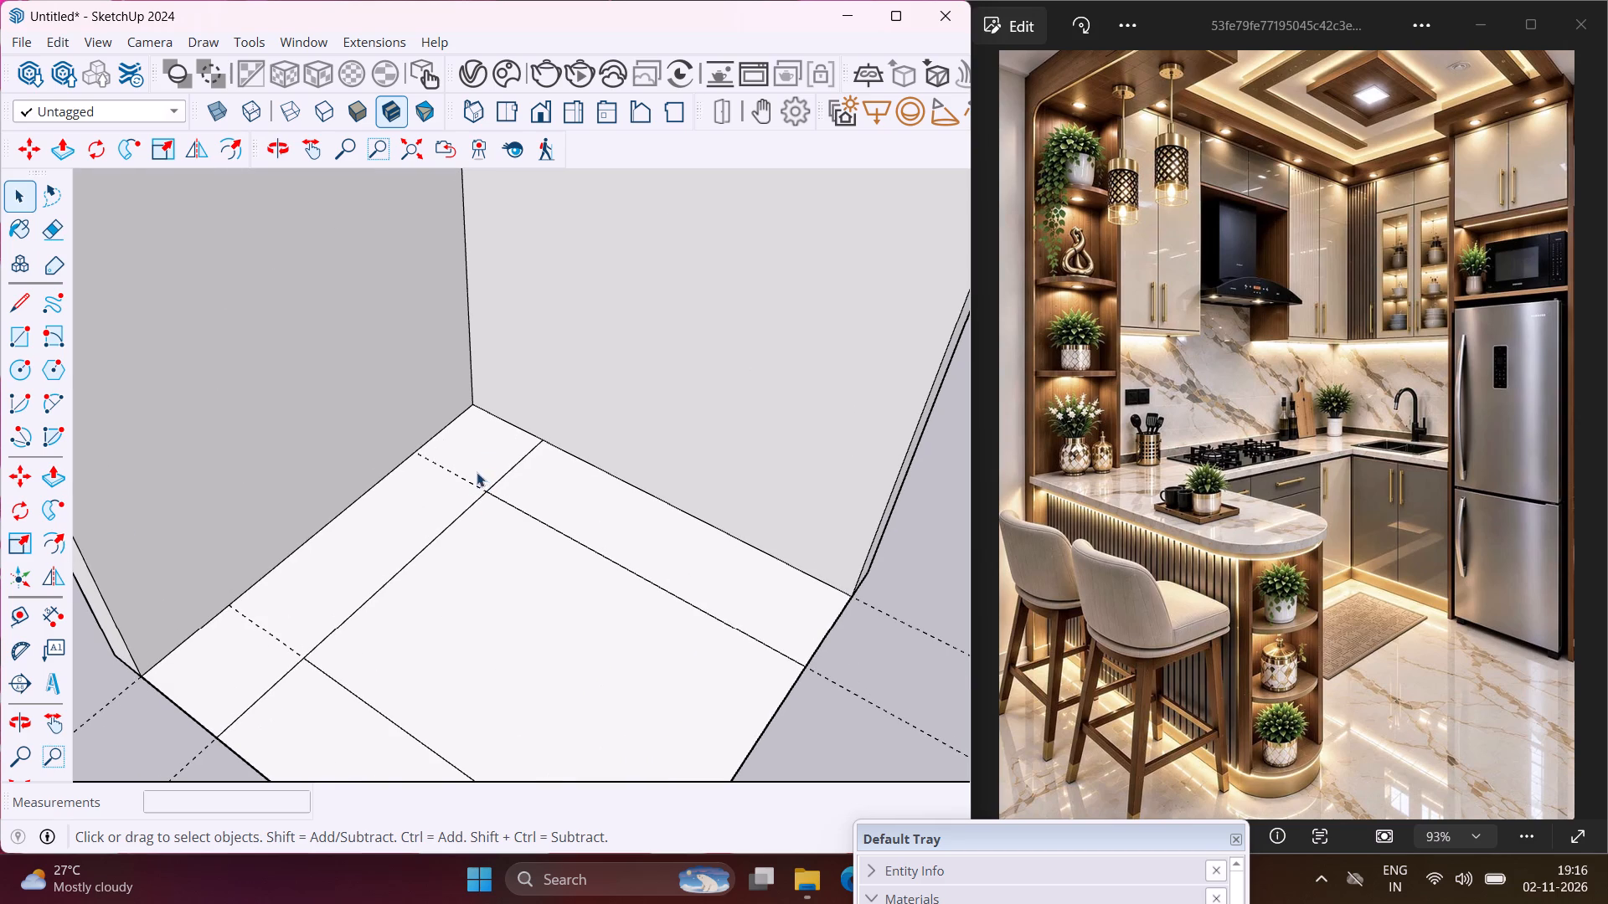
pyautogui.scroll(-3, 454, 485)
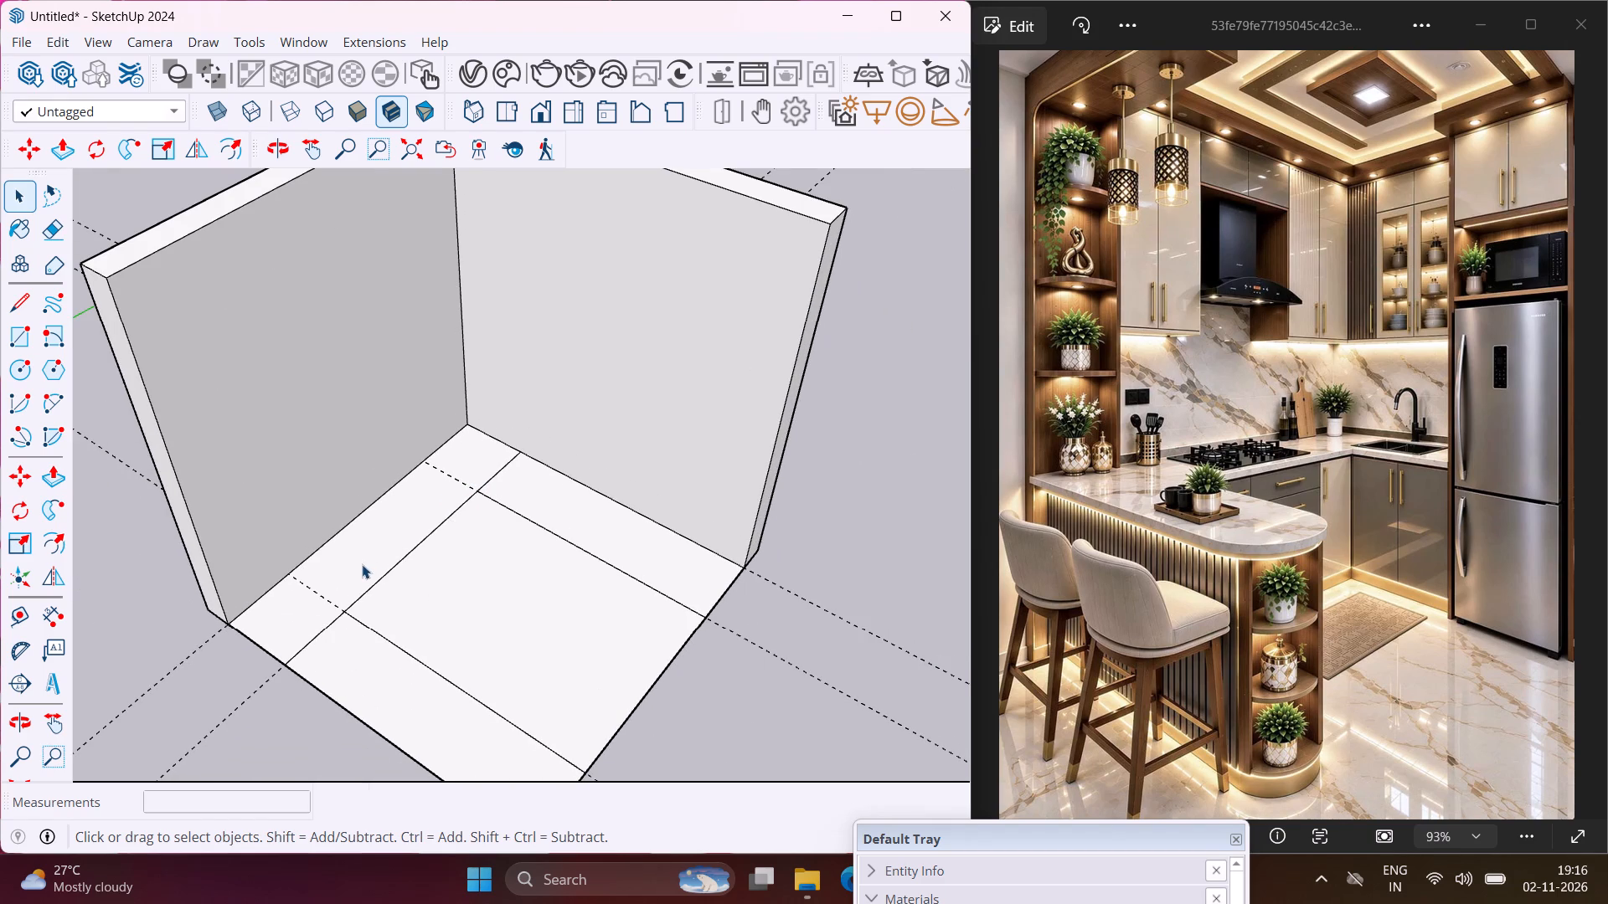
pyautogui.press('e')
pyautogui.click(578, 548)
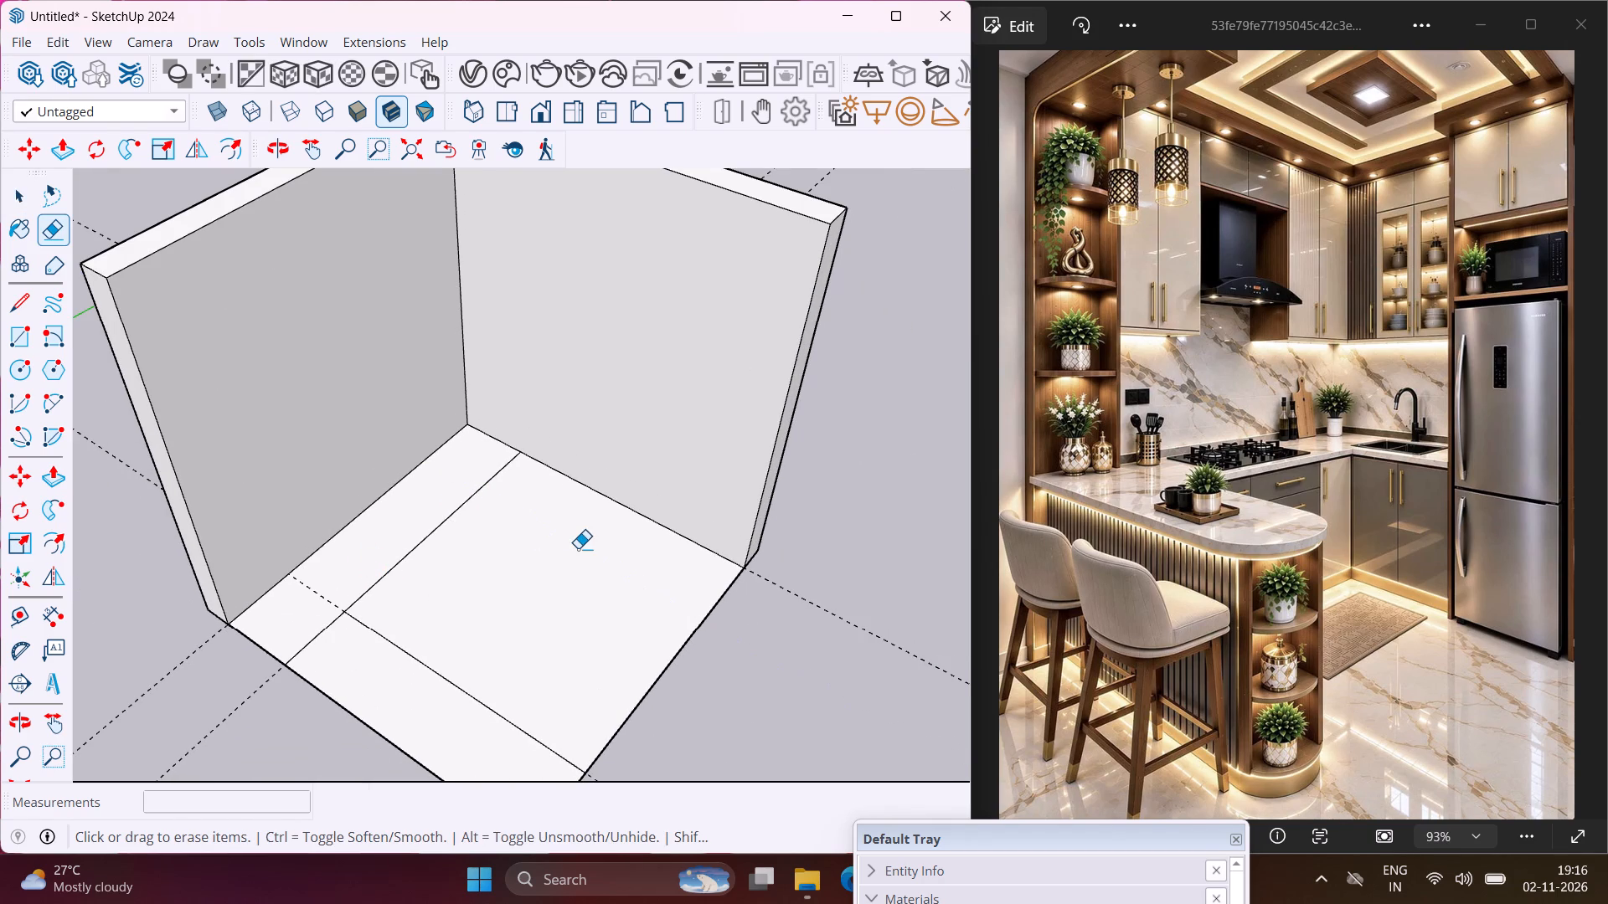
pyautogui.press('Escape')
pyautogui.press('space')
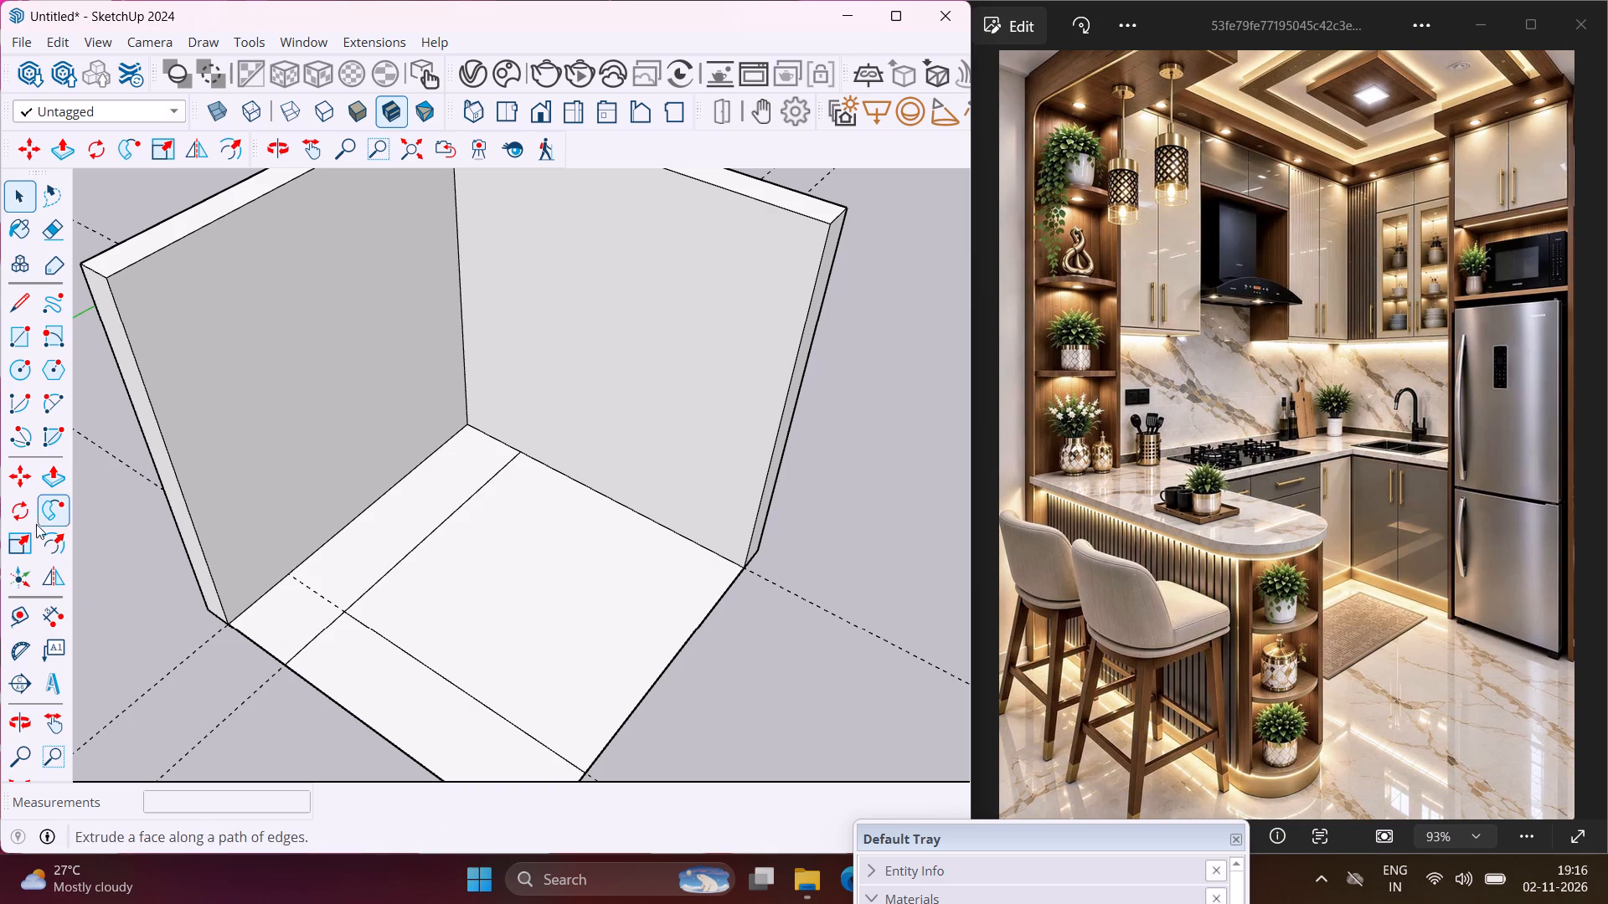
# Place a floor guide 2' from the base of the adjoining wall with the Tape Measure.
pyautogui.click(17, 624)
pyautogui.scroll(3, 543, 521)
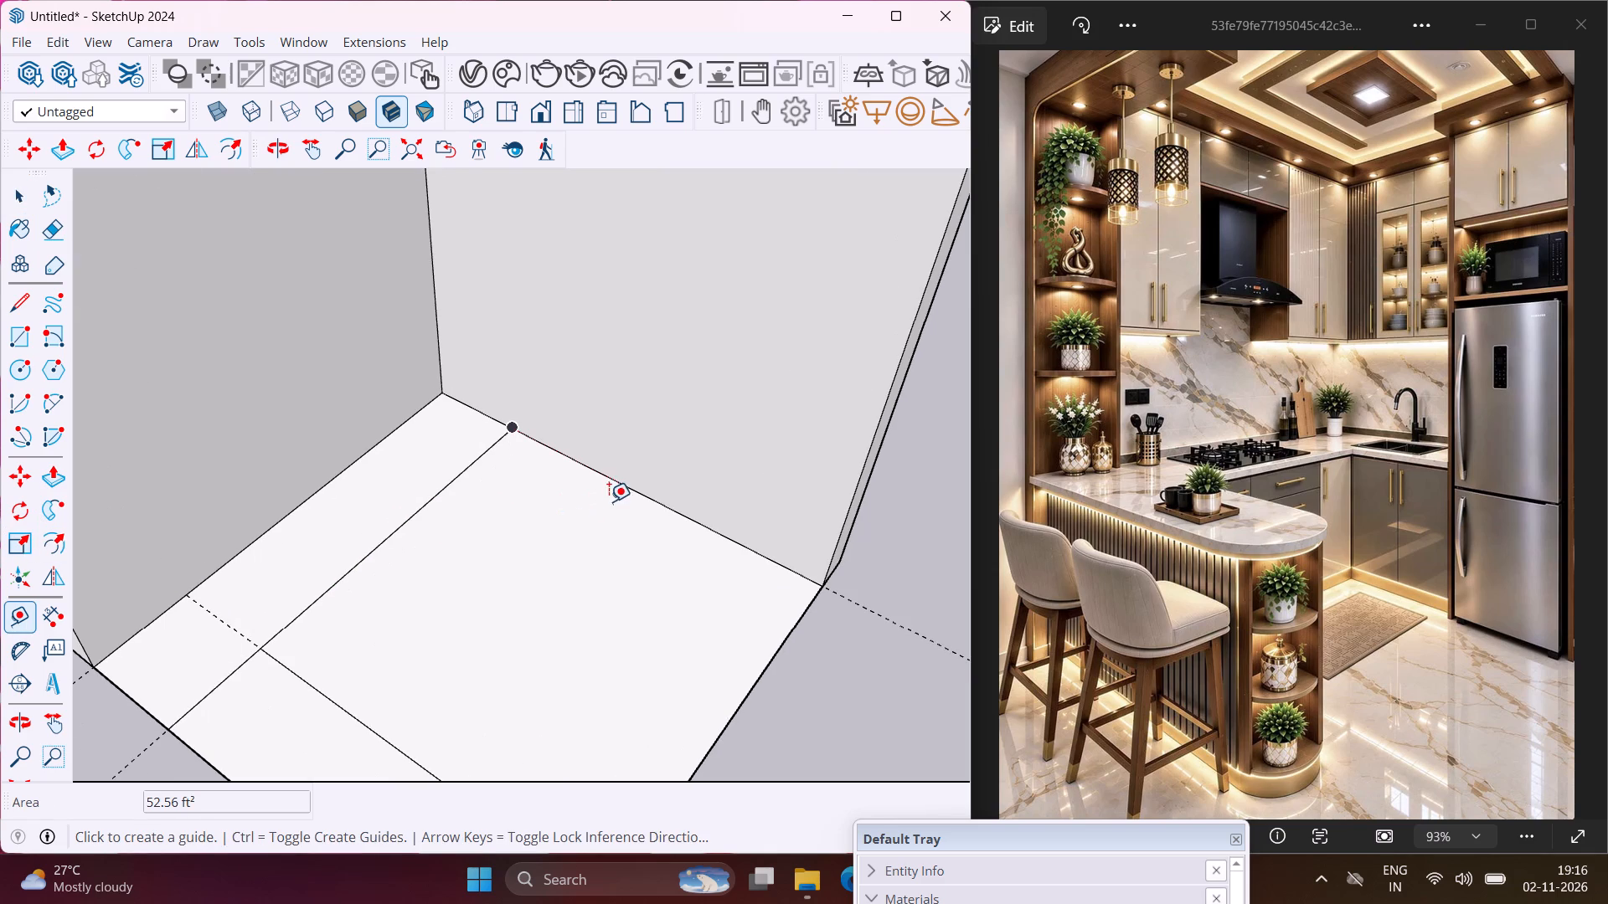
pyautogui.click(663, 508)
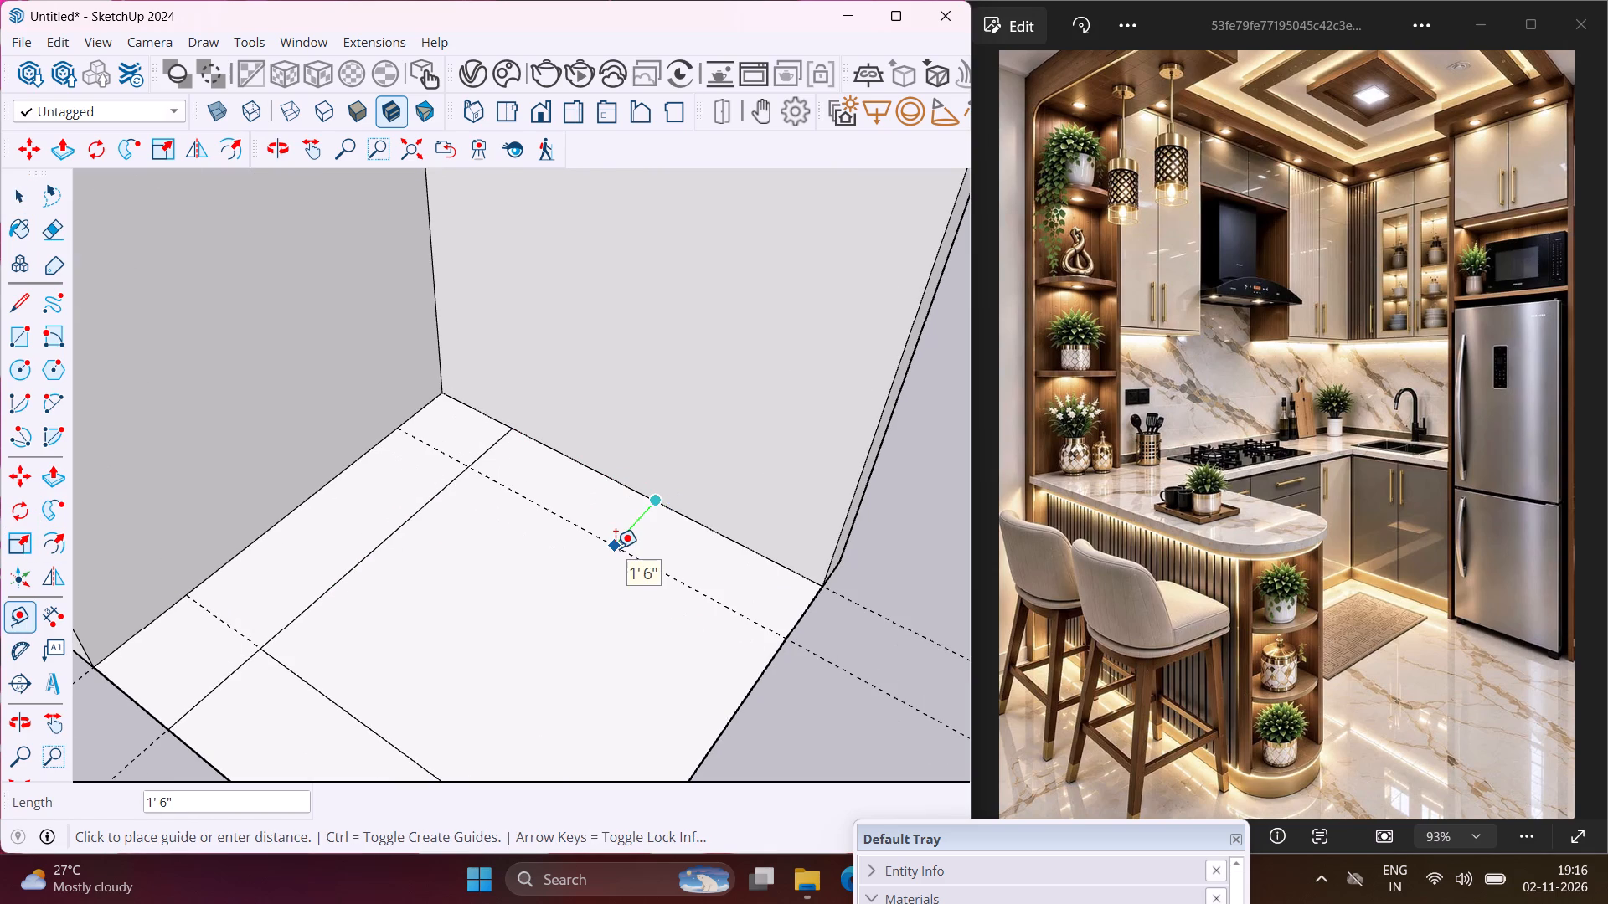
pyautogui.write("2'")
pyautogui.press('Return')
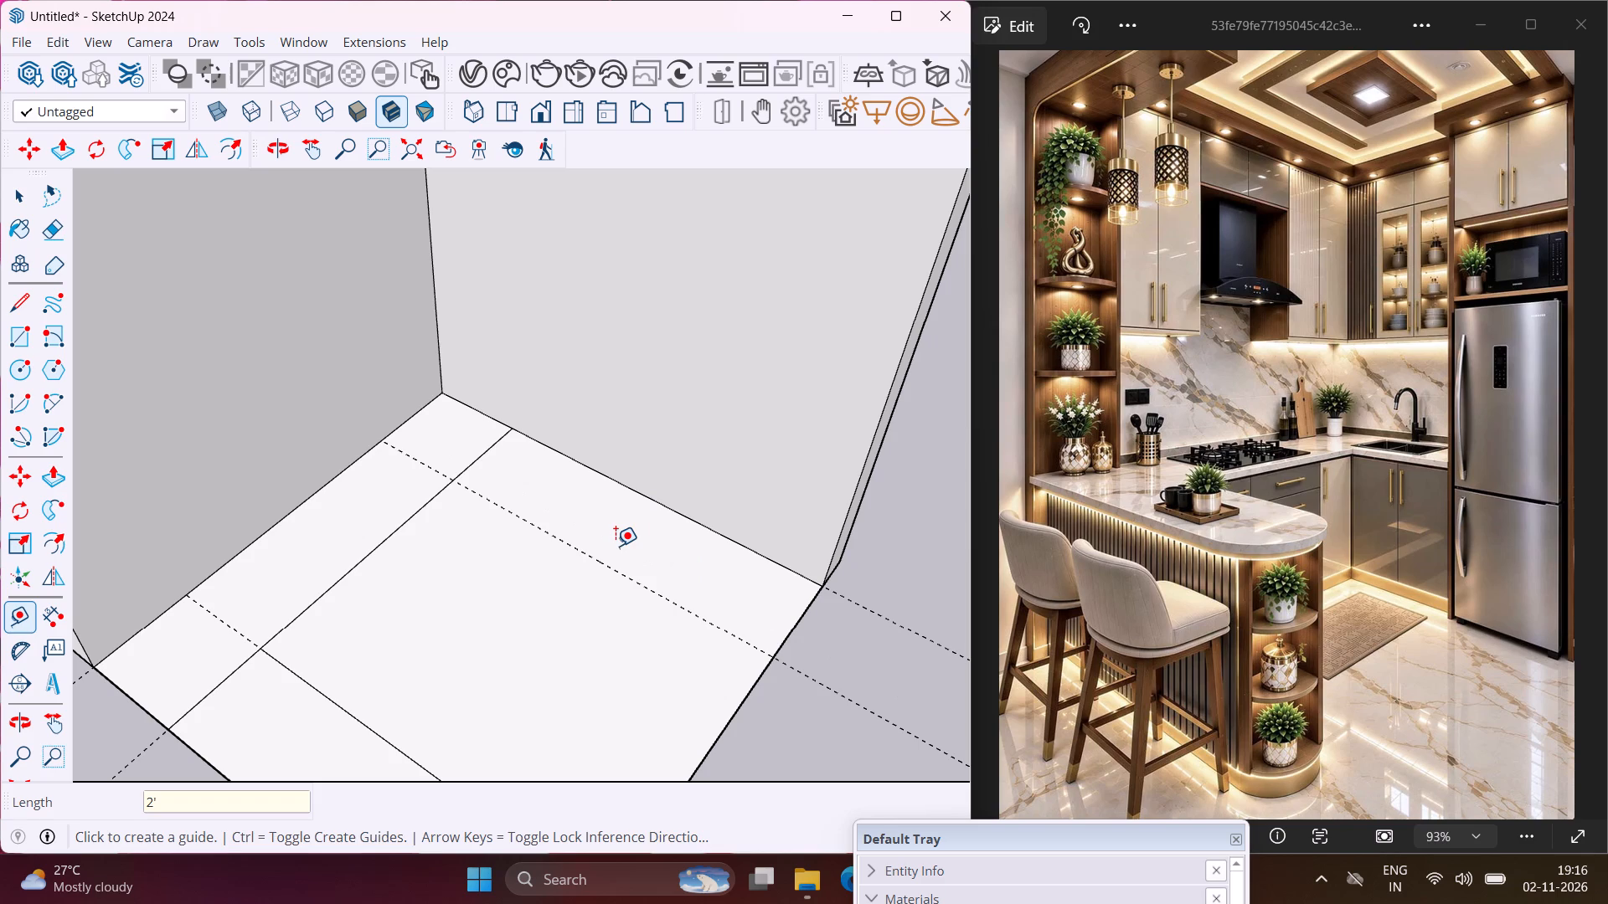
pyautogui.press('Escape')
pyautogui.press('space')
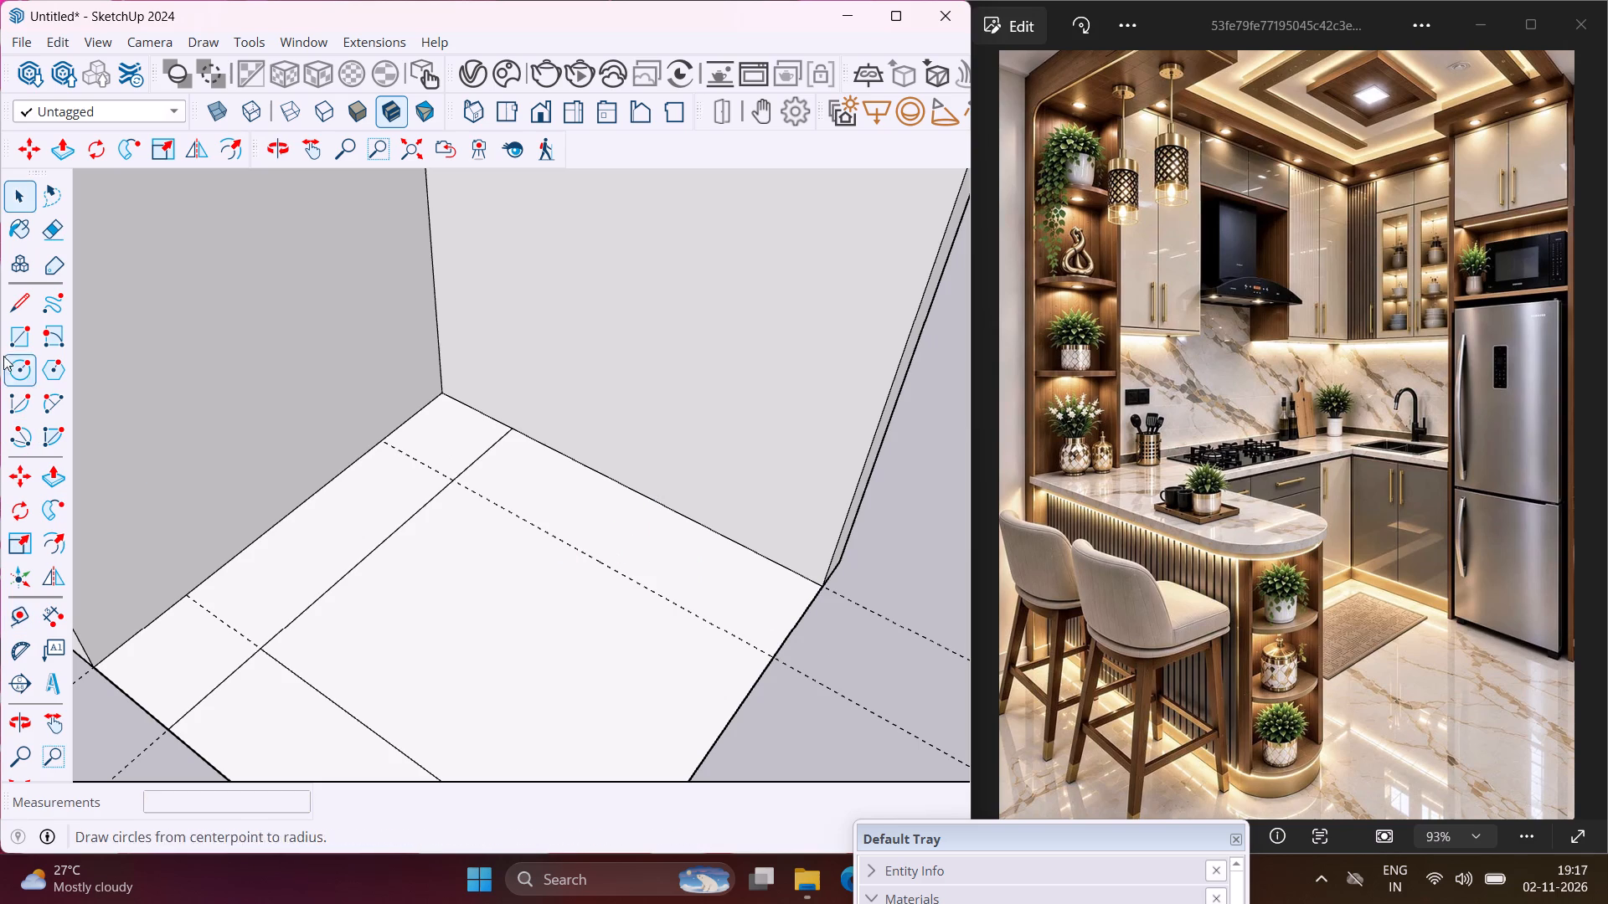
# Draw a 3' 7 1/2" by 2' rectangle along the adjoining wall's base, starting where the long counter strip meets that wall.
pyautogui.click(17, 346)
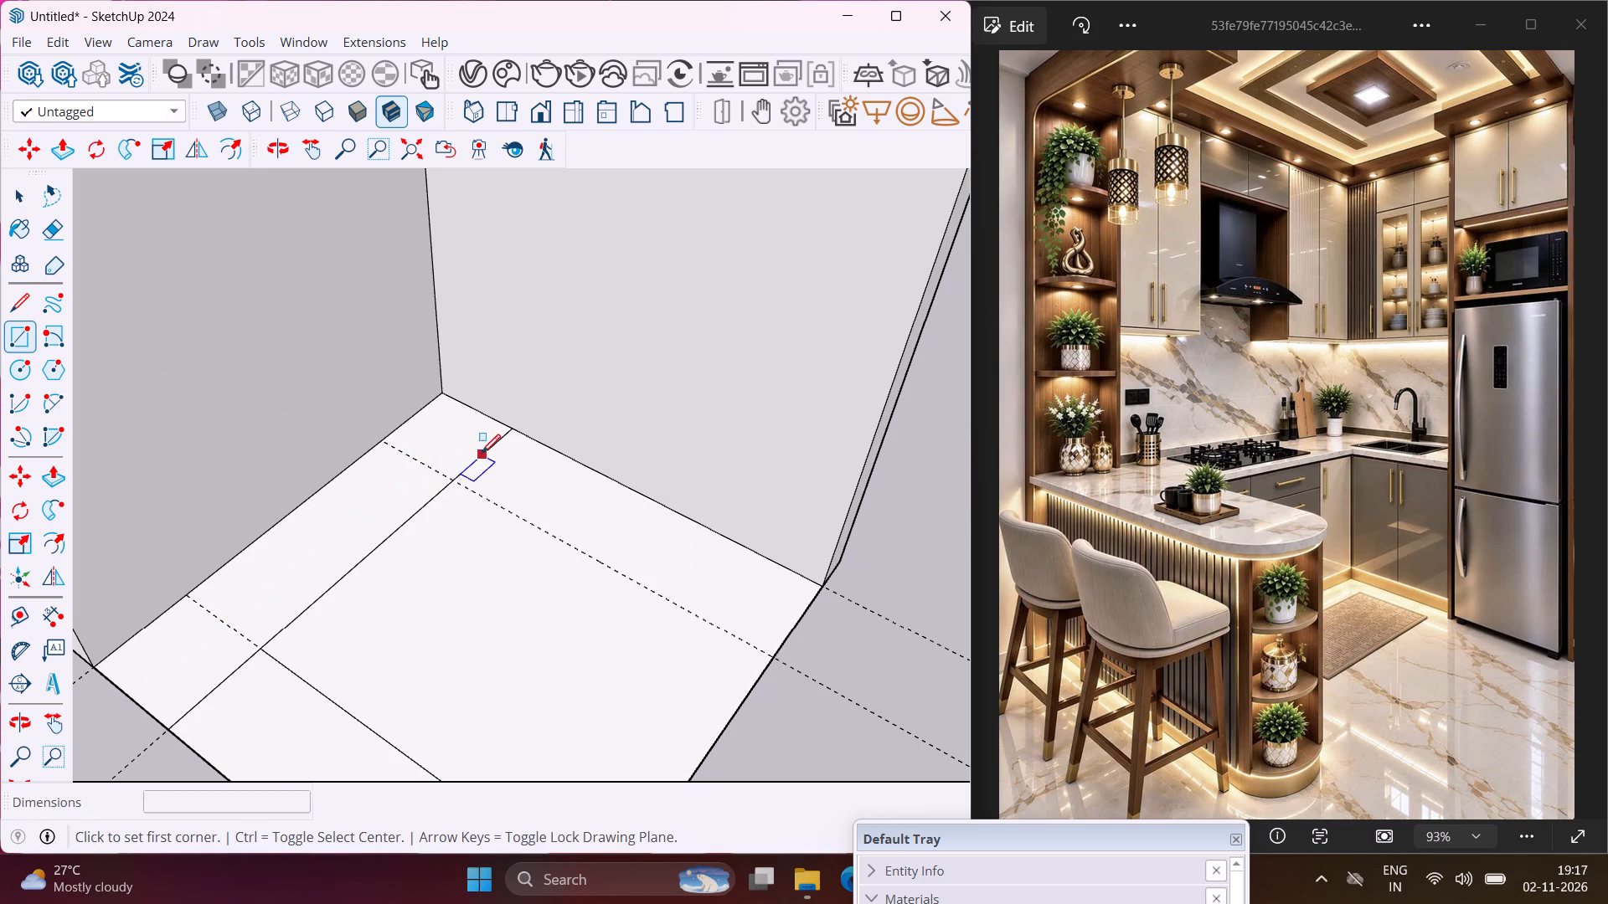
pyautogui.scroll(2, 482, 453)
pyautogui.click(515, 428)
pyautogui.scroll(-3, 520, 494)
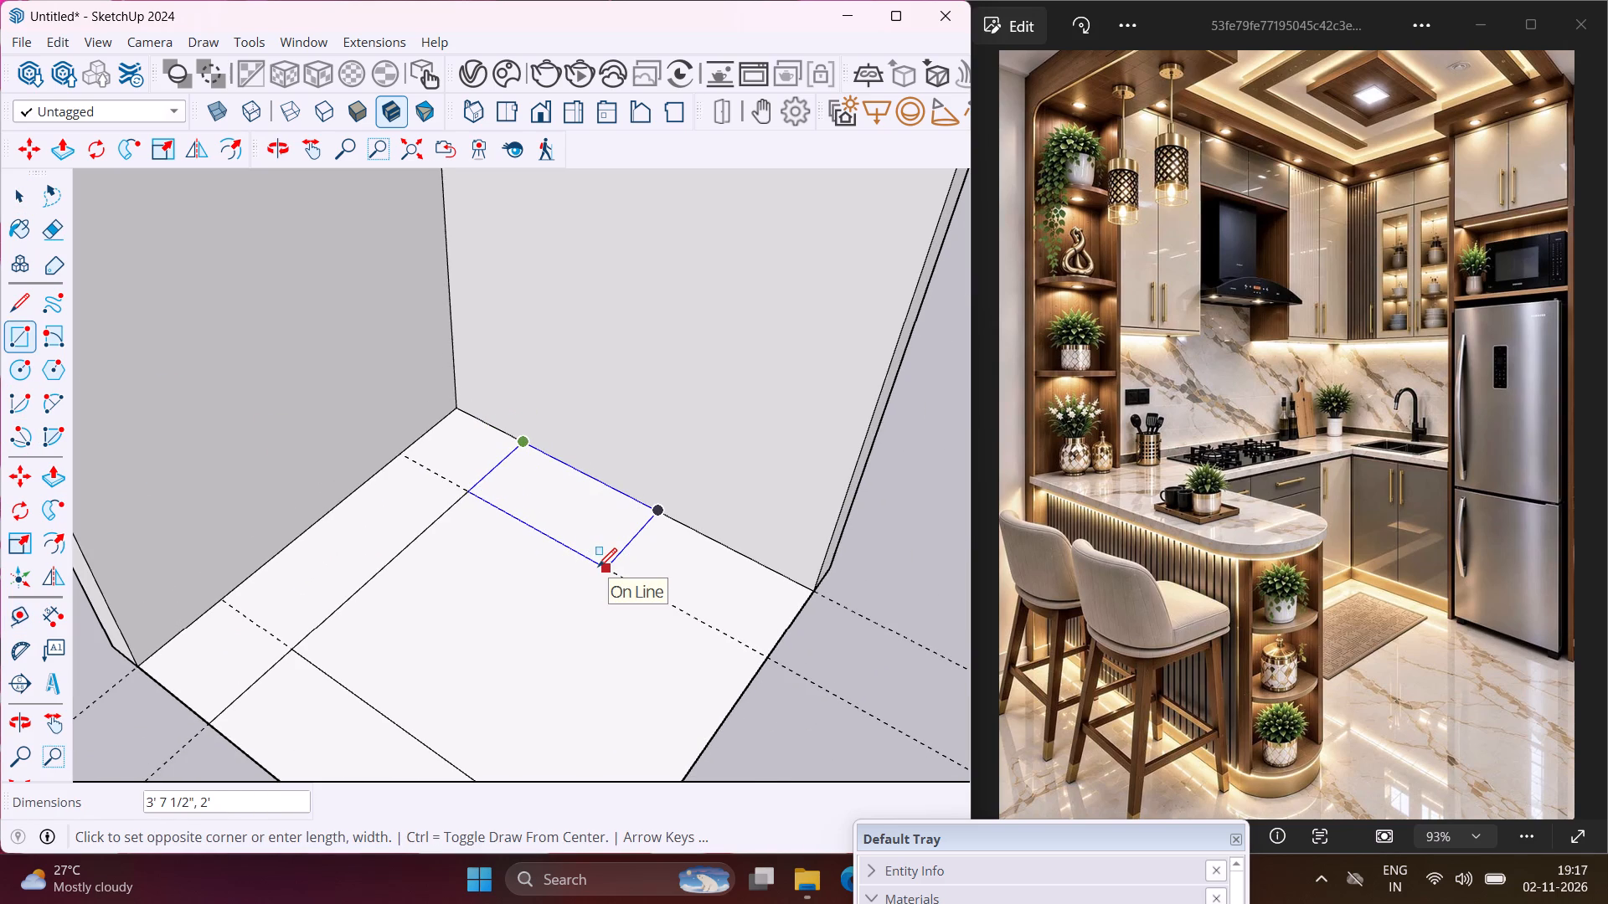
pyautogui.click(598, 567)
pyautogui.press('Escape')
pyautogui.press('space')
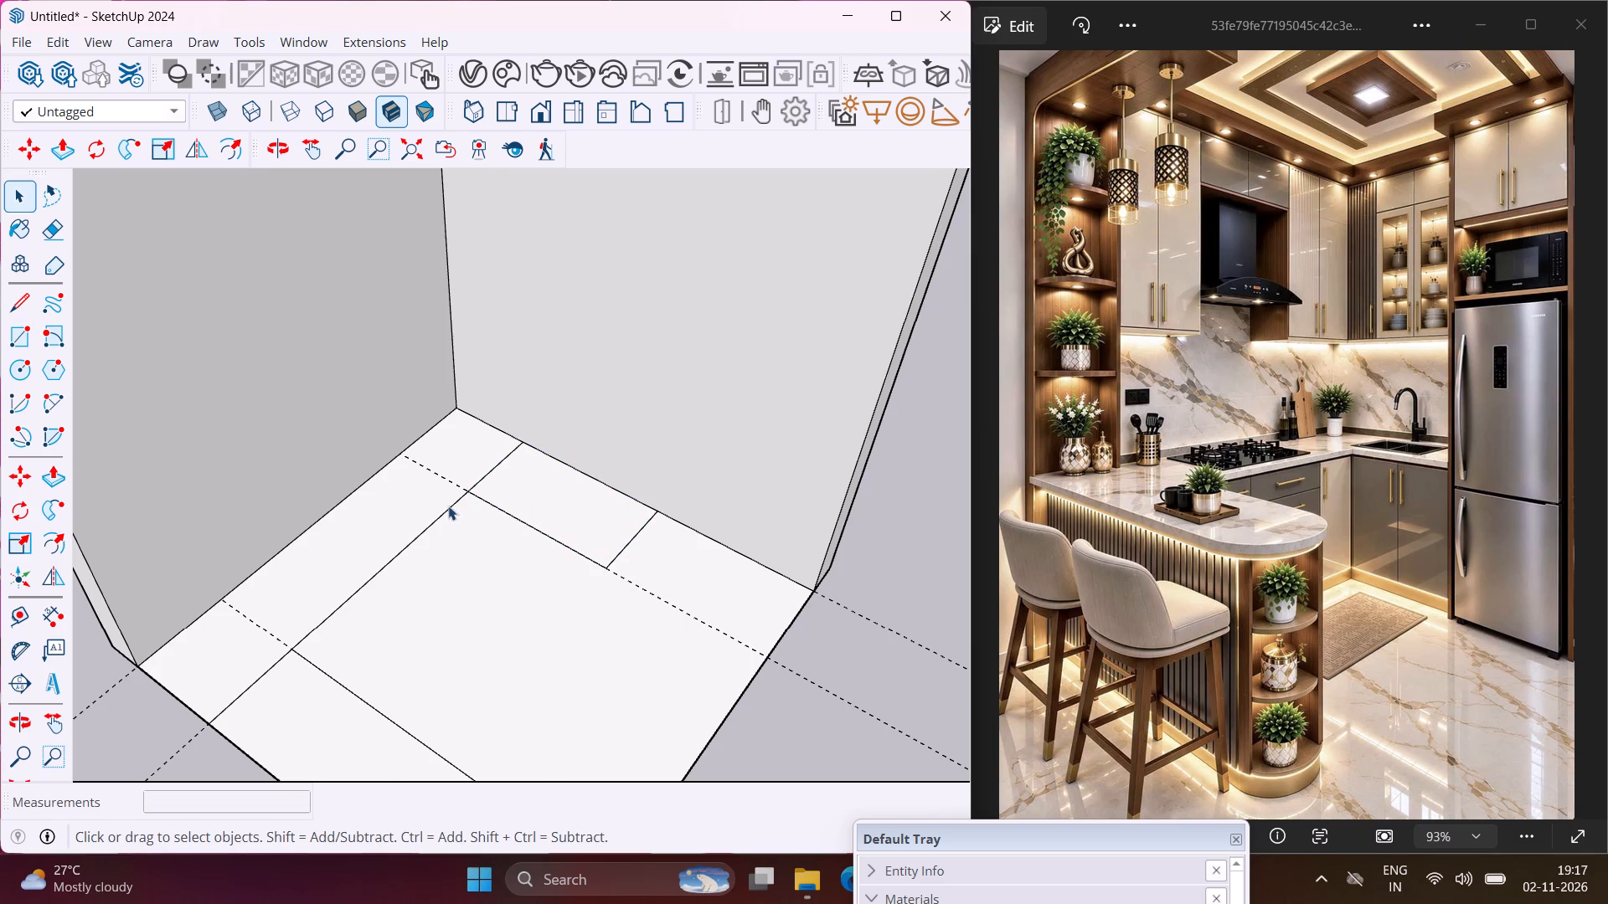
# Push/Pull the 7' 3" counter strip along the open floor edge up 3'.
pyautogui.scroll(-2, 442, 506)
pyautogui.scroll(4, 322, 662)
pyautogui.click(317, 660)
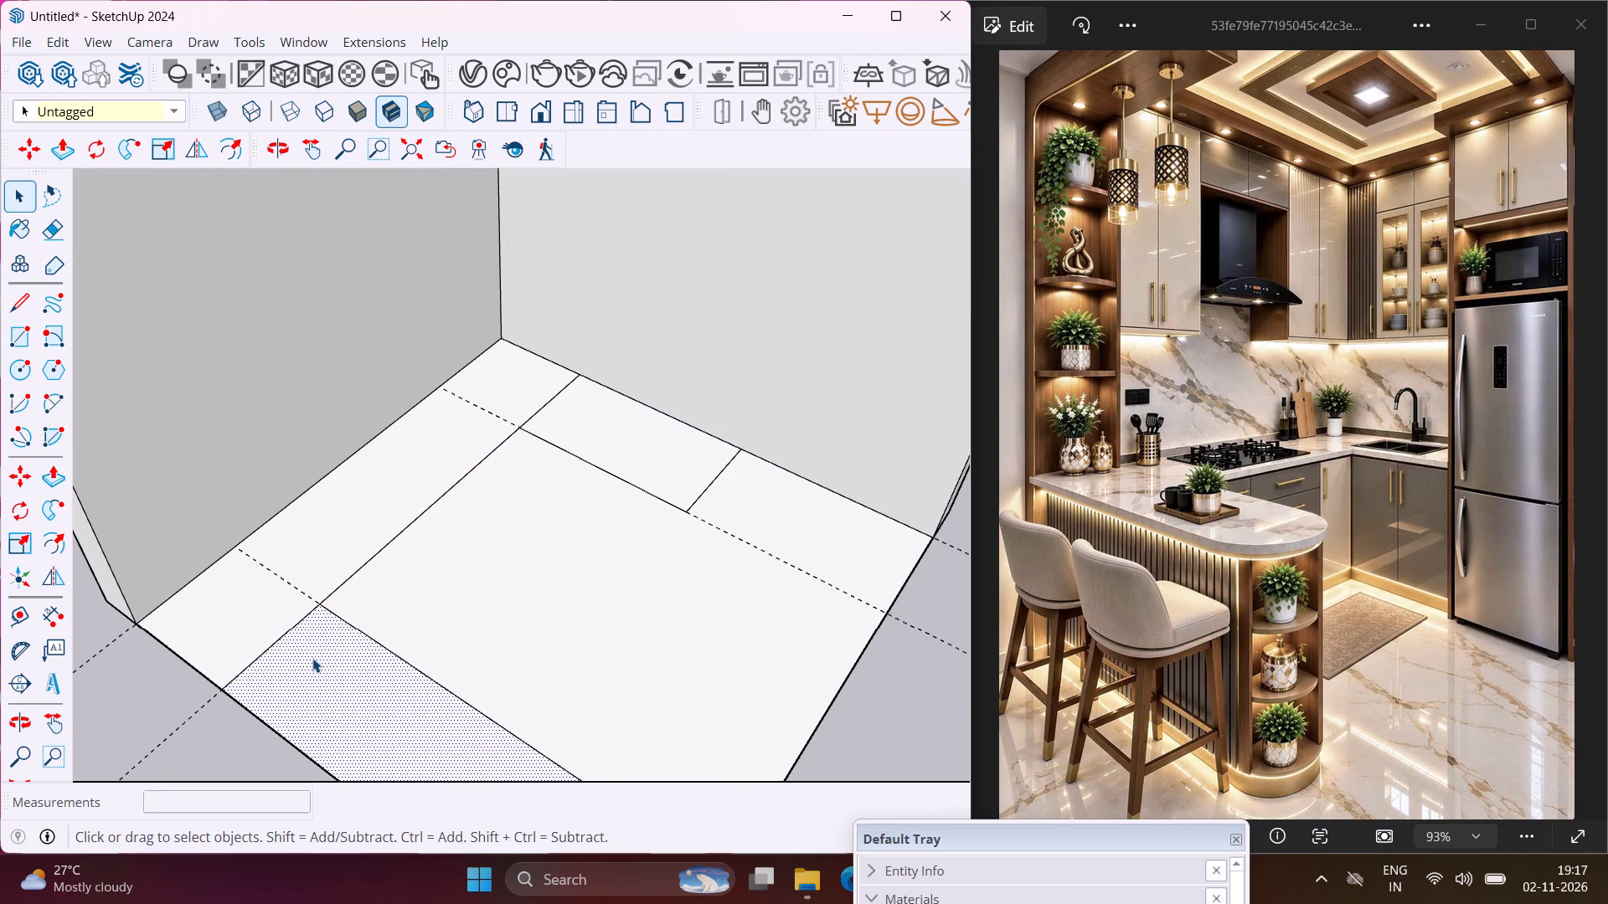
pyautogui.press('p')
pyautogui.click(312, 658)
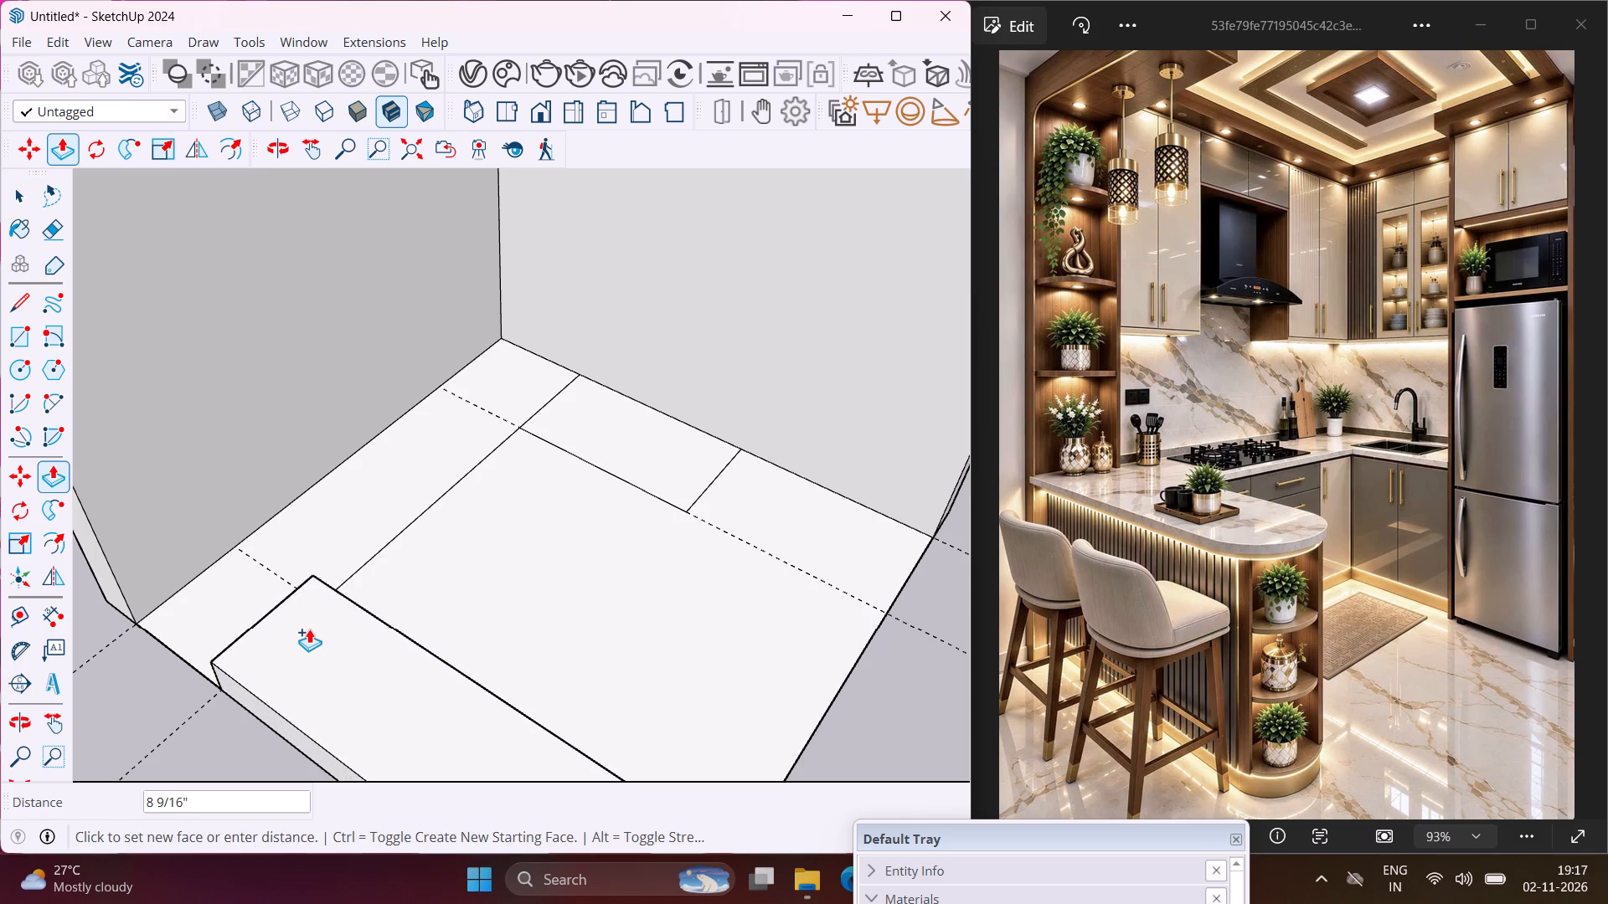
pyautogui.write("3'")
pyautogui.press('Return')
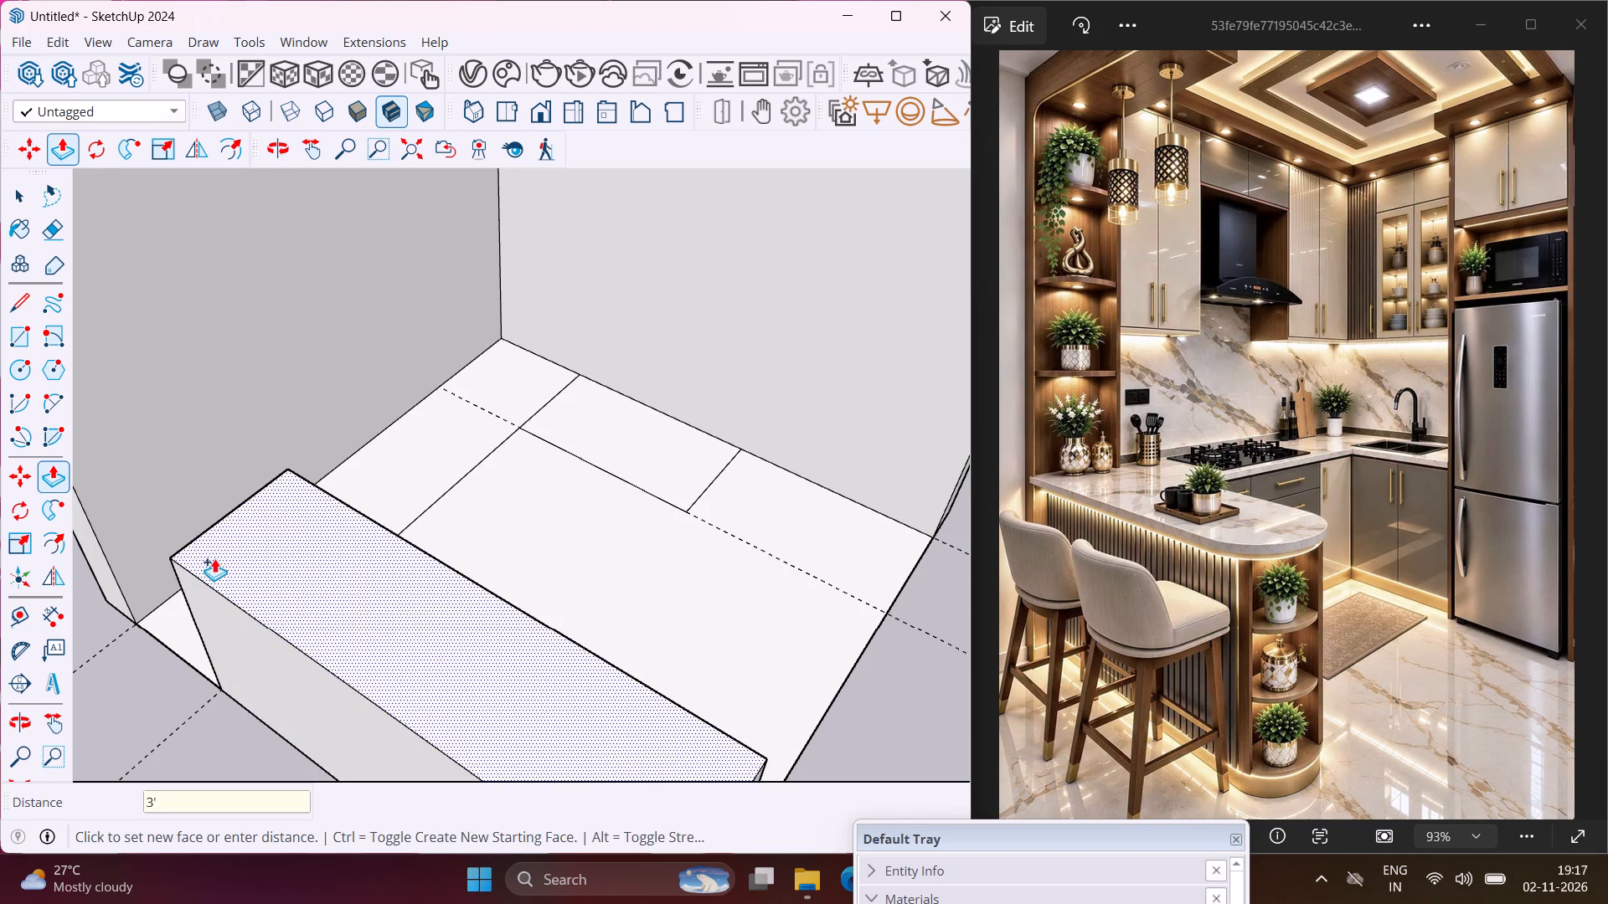
# Push/Pull the long strip at the 10' wall and the short rectangle at the adjoining wall up level with the 3' high block.
pyautogui.scroll(3, 200, 548)
pyautogui.click(437, 438)
pyautogui.click(377, 523)
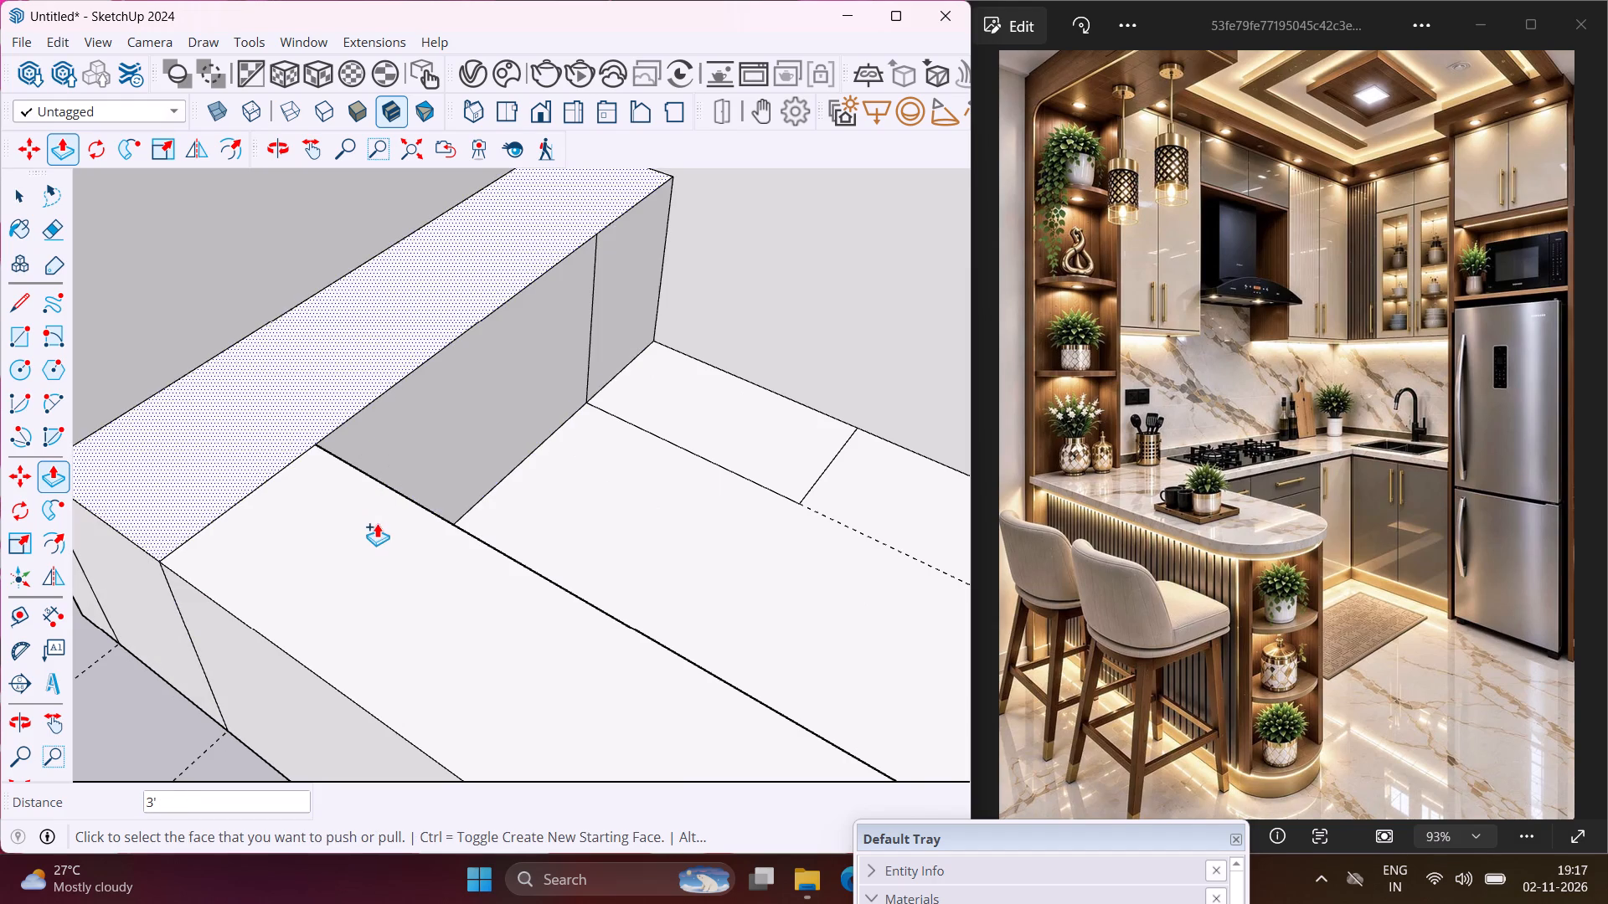
pyautogui.scroll(3, 683, 386)
pyautogui.click(683, 390)
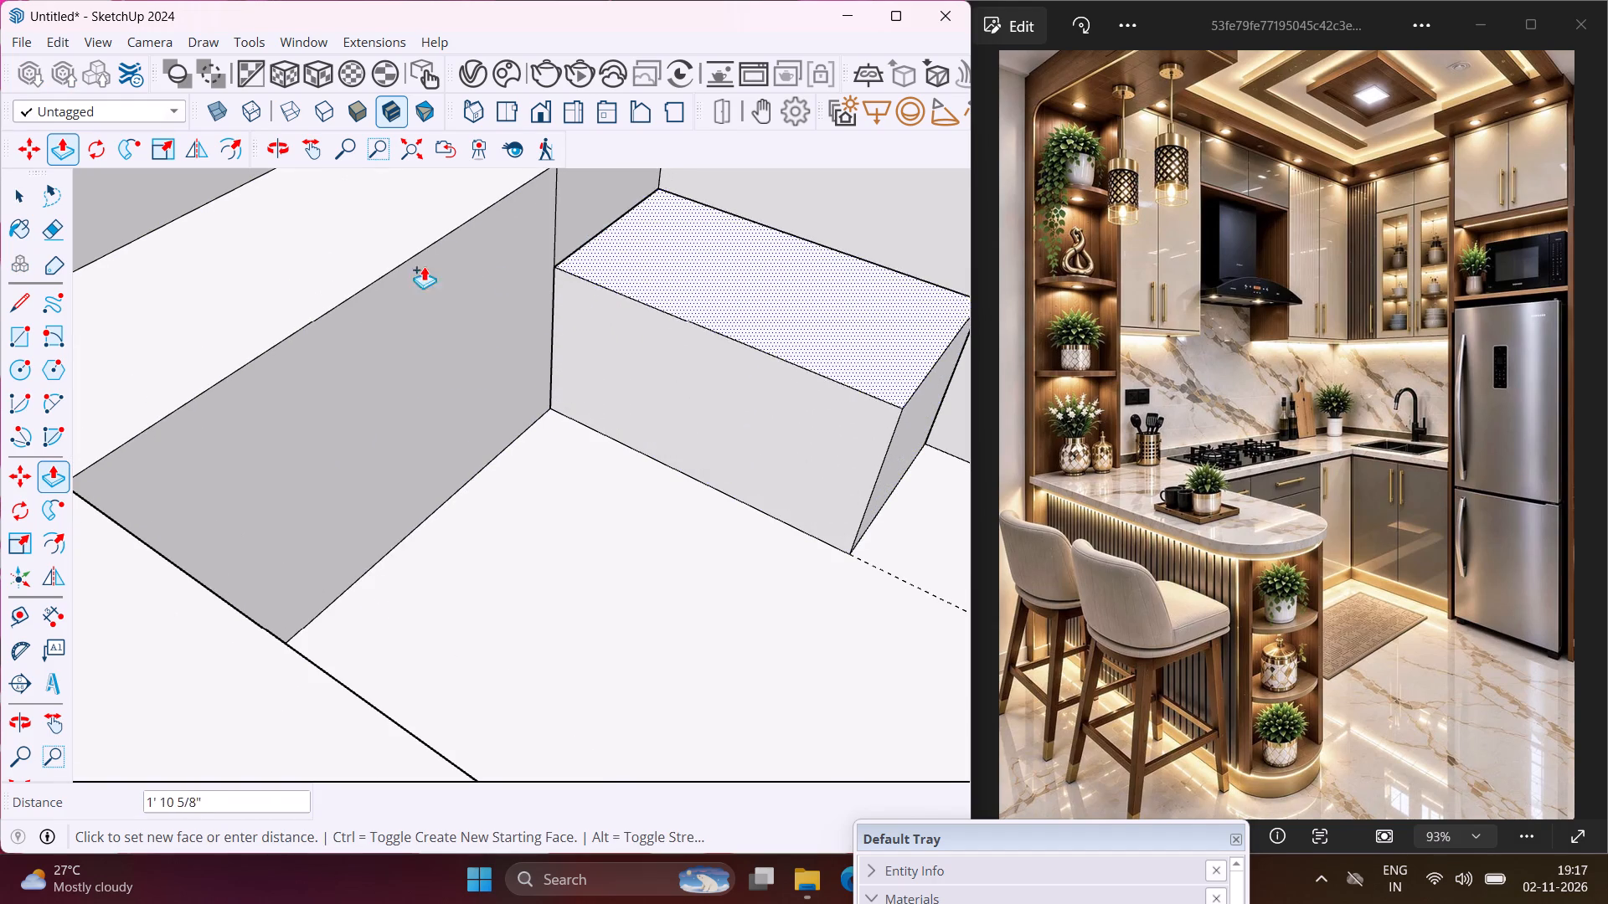
pyautogui.click(379, 274)
pyautogui.scroll(-11, 332, 439)
pyautogui.moveTo(337, 527); pyautogui.dragTo(377, 581, button='middle')
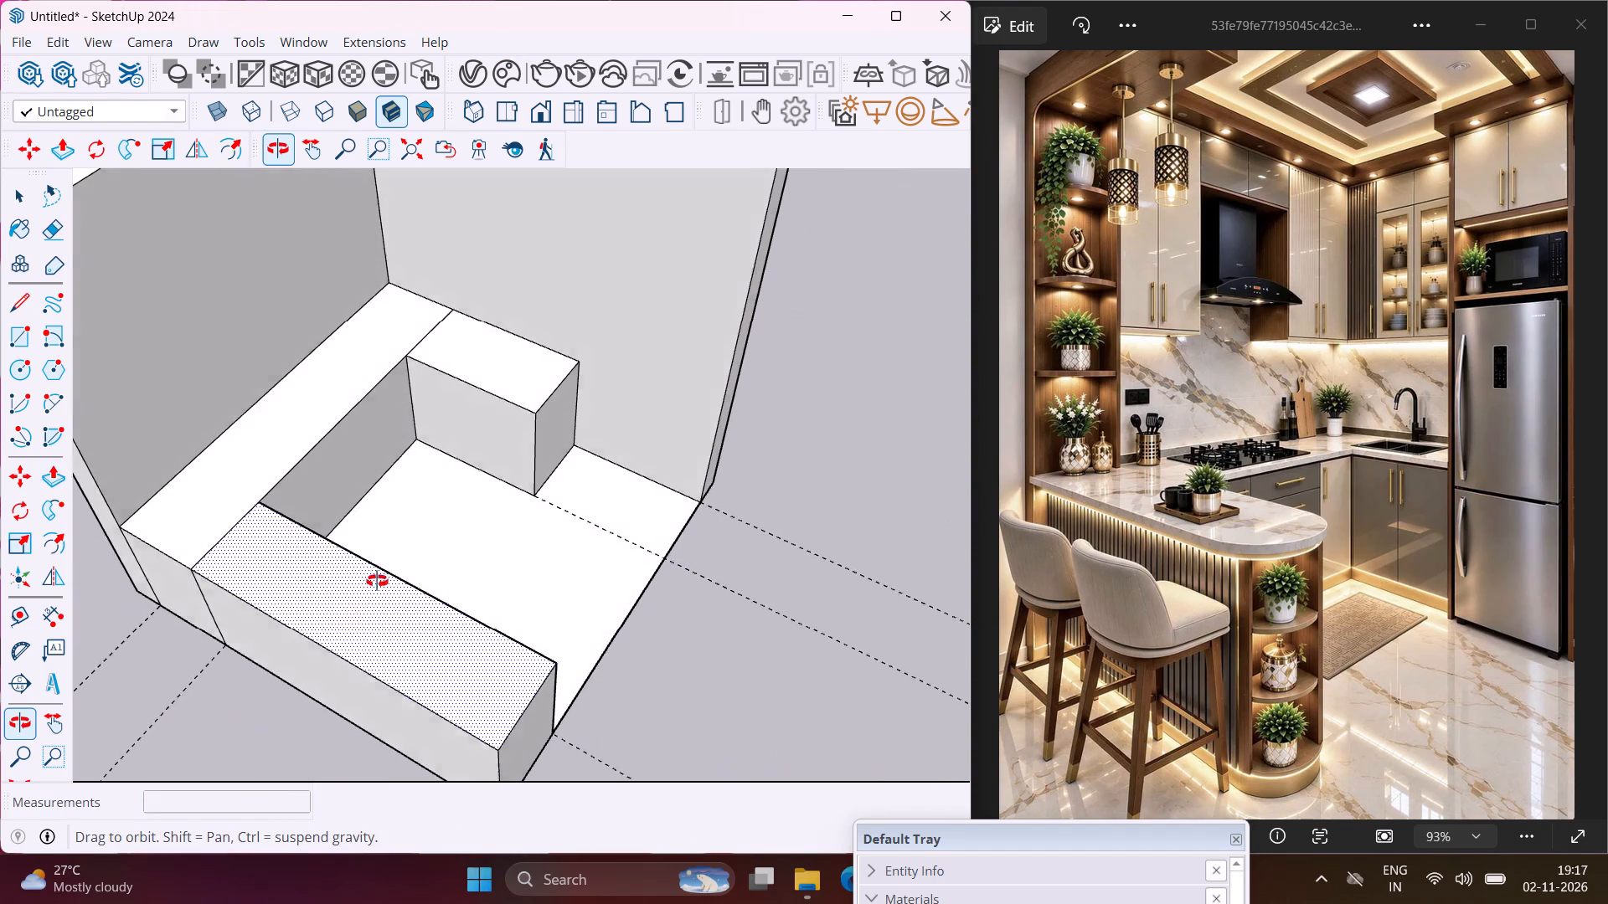
pyautogui.moveTo(377, 581); pyautogui.dragTo(377, 588, button='middle')
pyautogui.press('Escape')
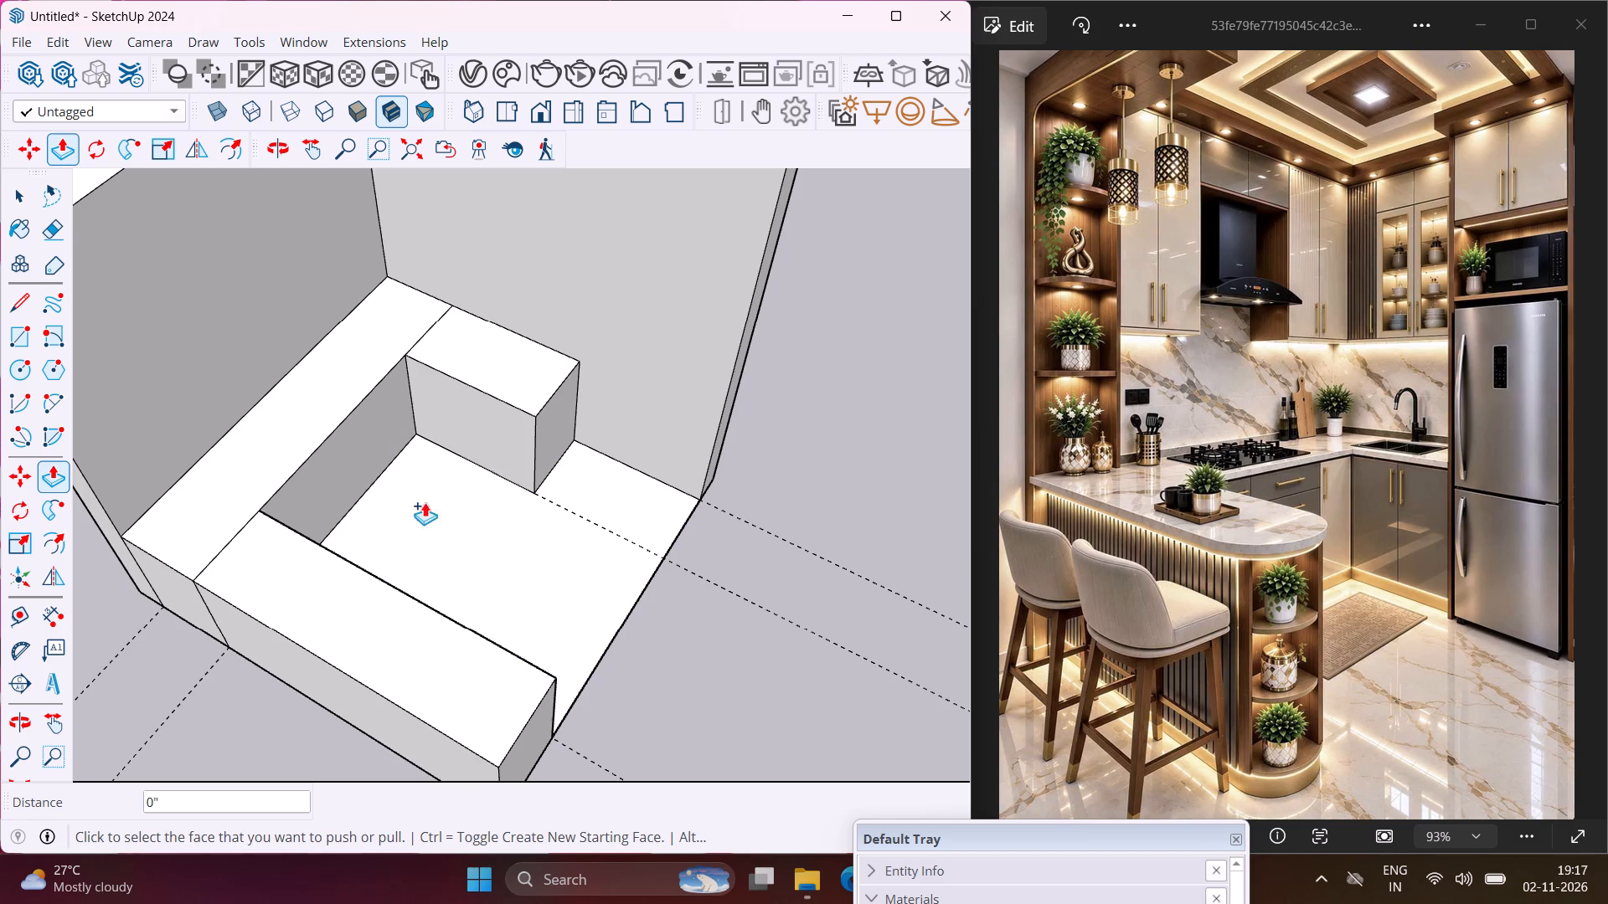
pyautogui.press('space')
# Place a guide on the wall 3' above the long counter's back edge with the Tape Measure.
pyautogui.scroll(-5, 418, 485)
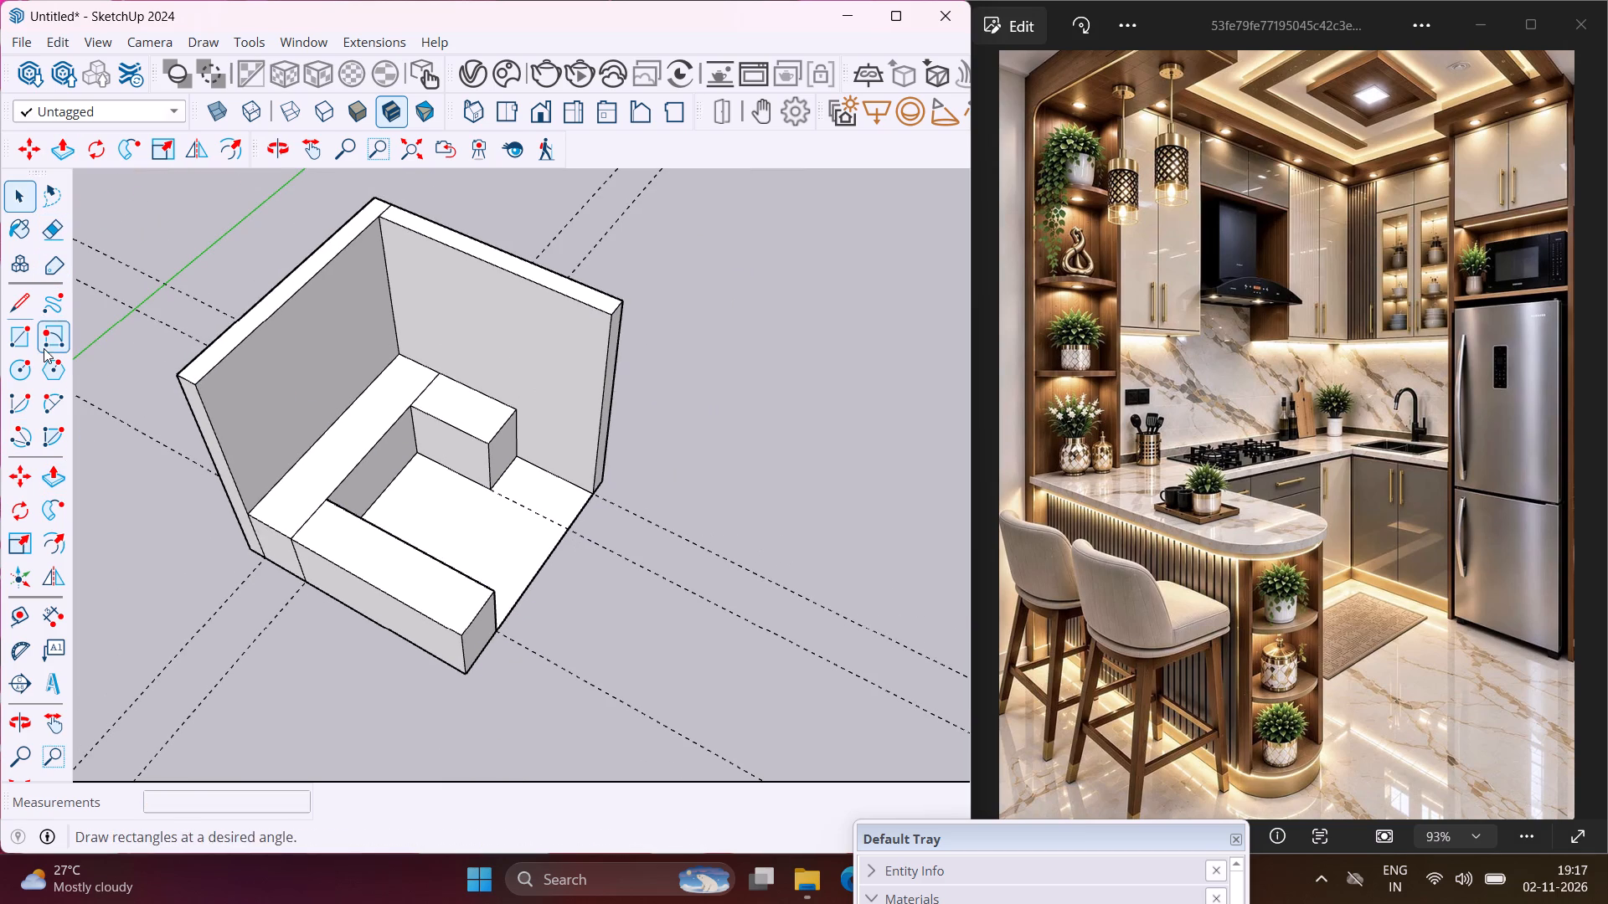
pyautogui.click(18, 606)
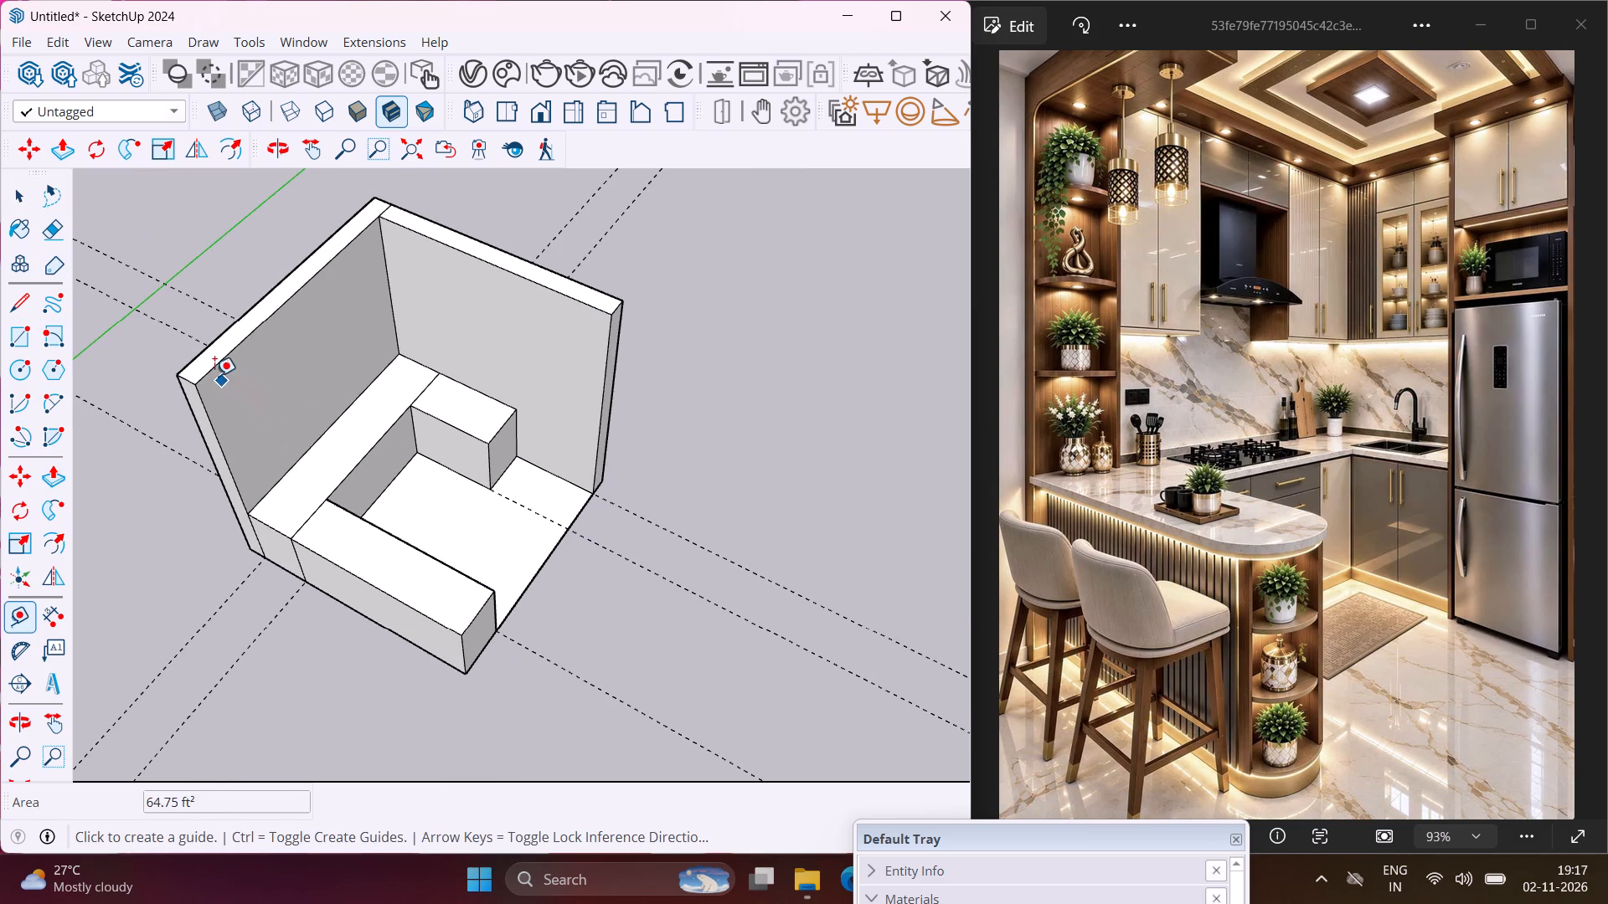
pyautogui.scroll(3, 211, 374)
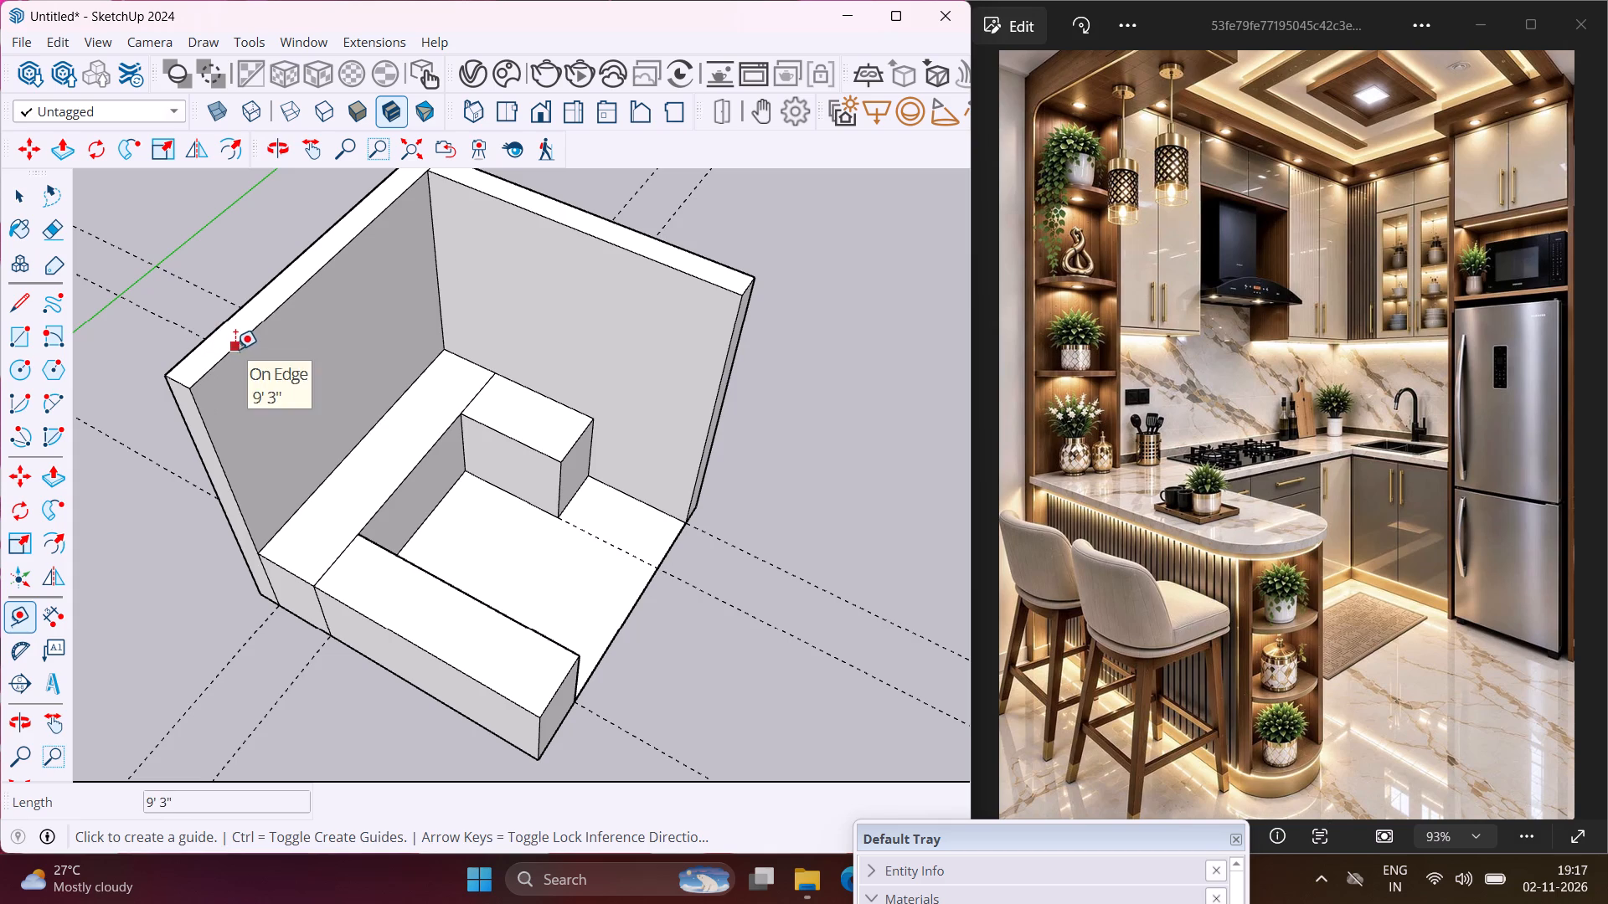
pyautogui.moveTo(224, 339); pyautogui.dragTo(175, 257, button='middle')
pyautogui.scroll(7, 281, 417)
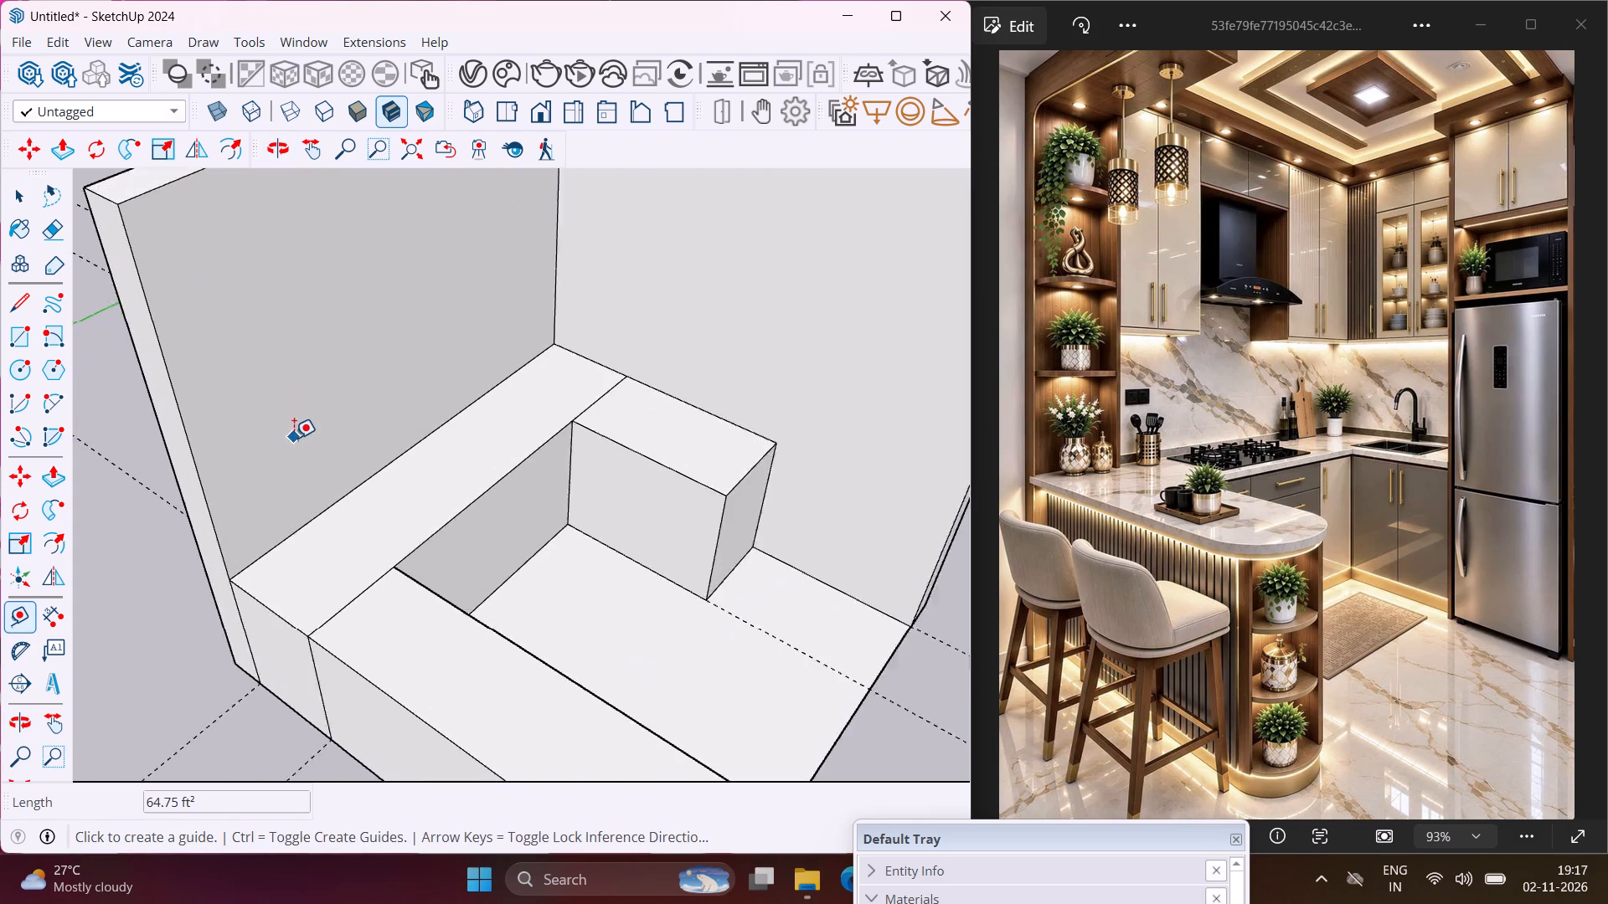
pyautogui.click(394, 476)
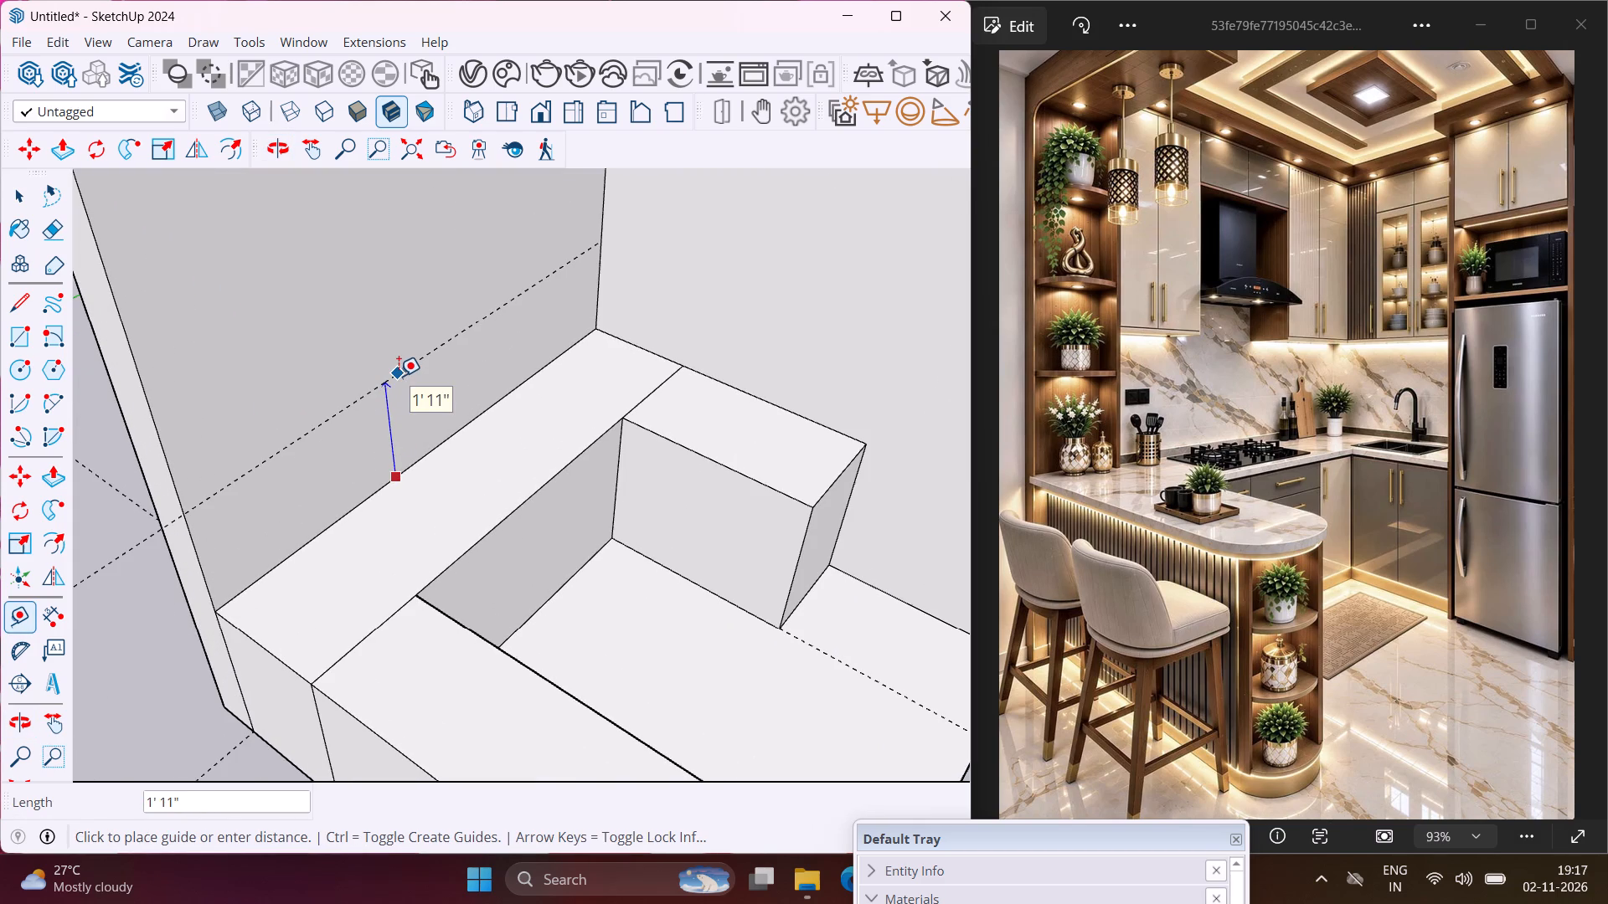
pyautogui.write("3'")
pyautogui.press('Return')
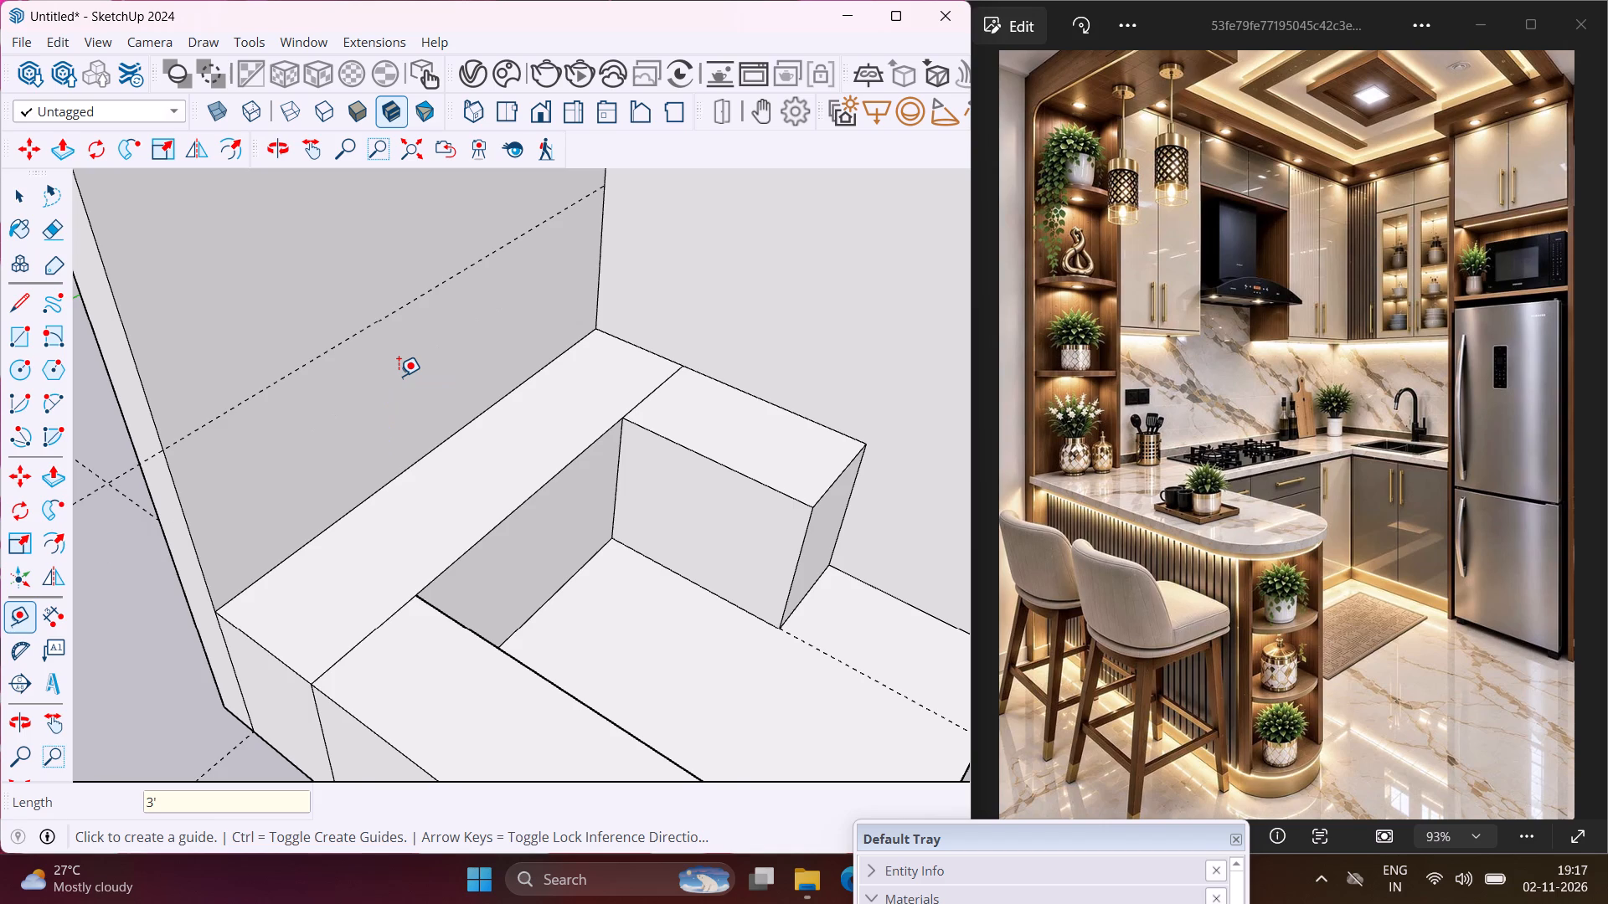
pyautogui.scroll(-6, 399, 376)
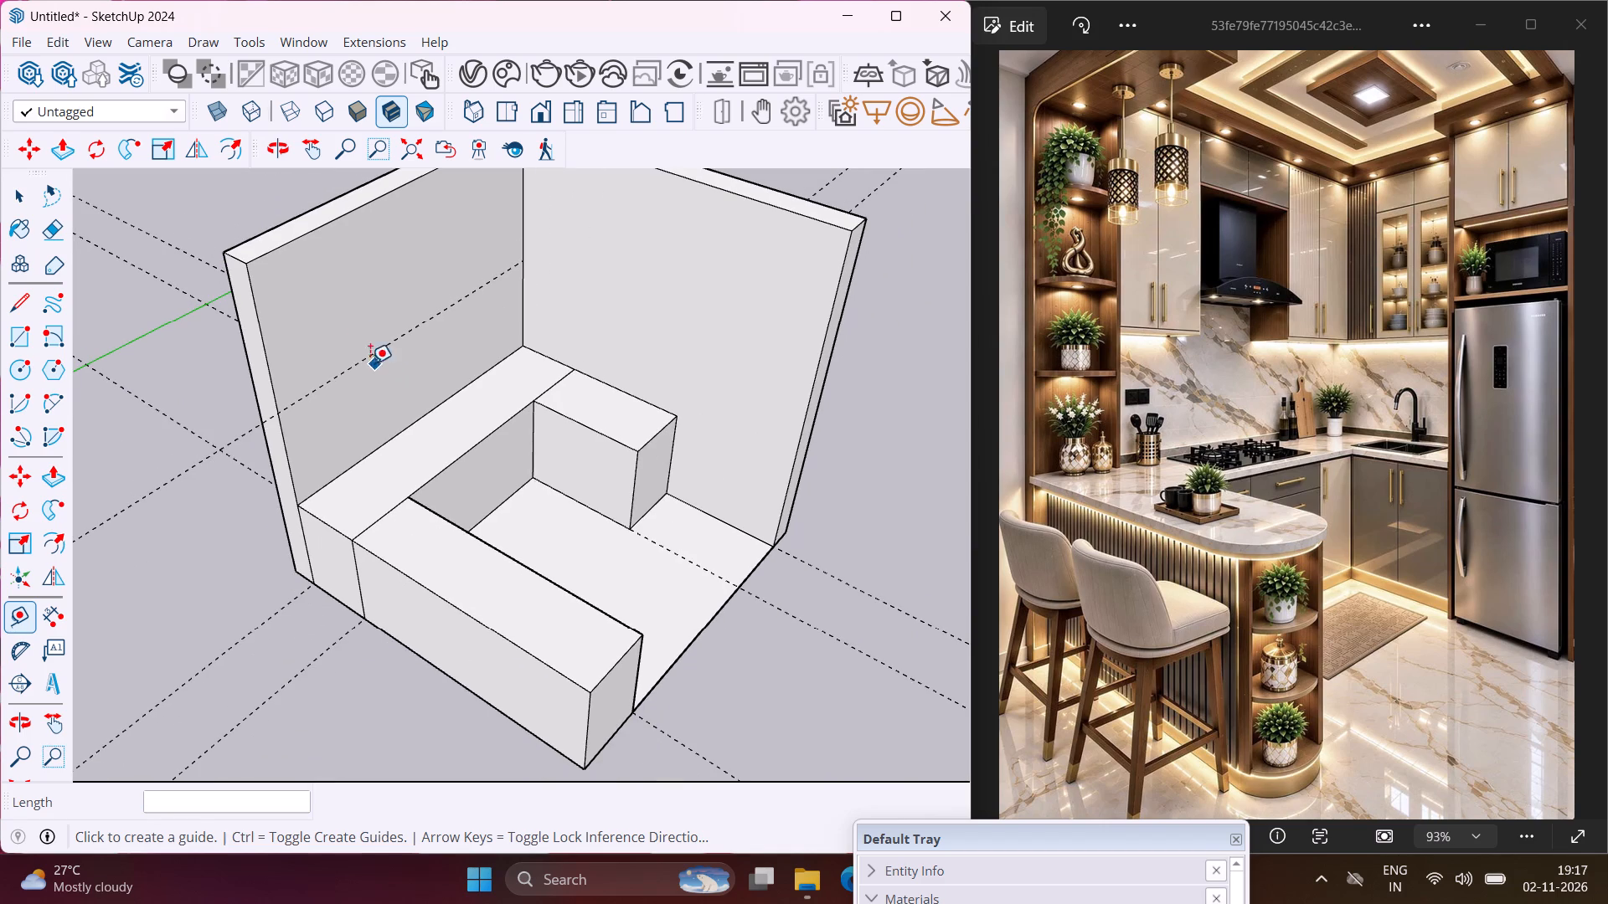
pyautogui.press('Escape')
pyautogui.press('space')
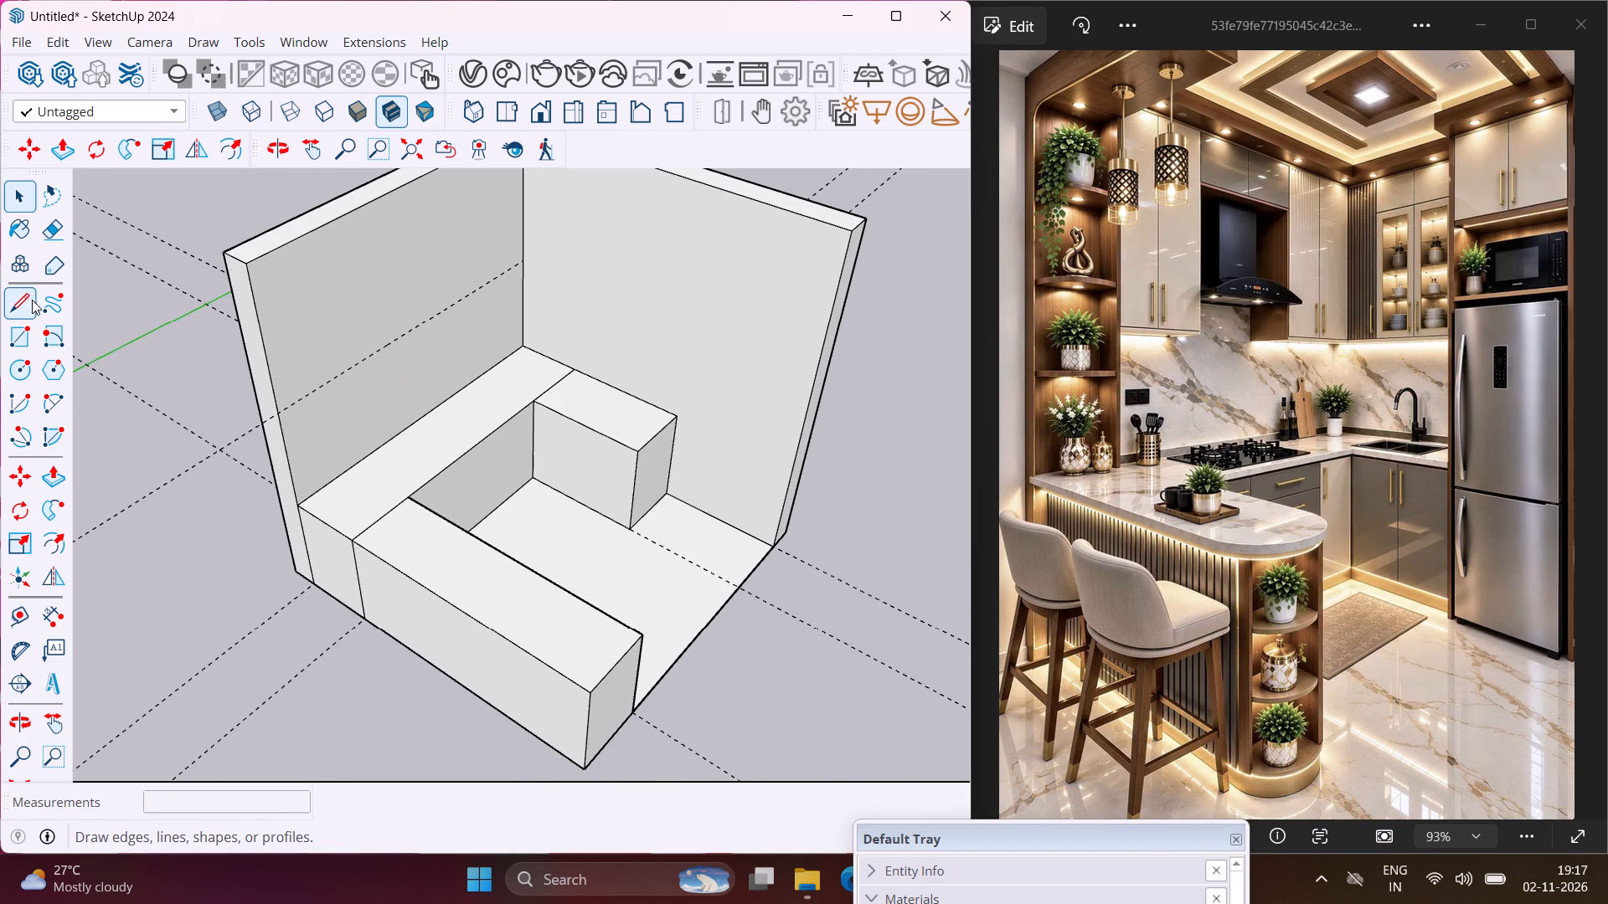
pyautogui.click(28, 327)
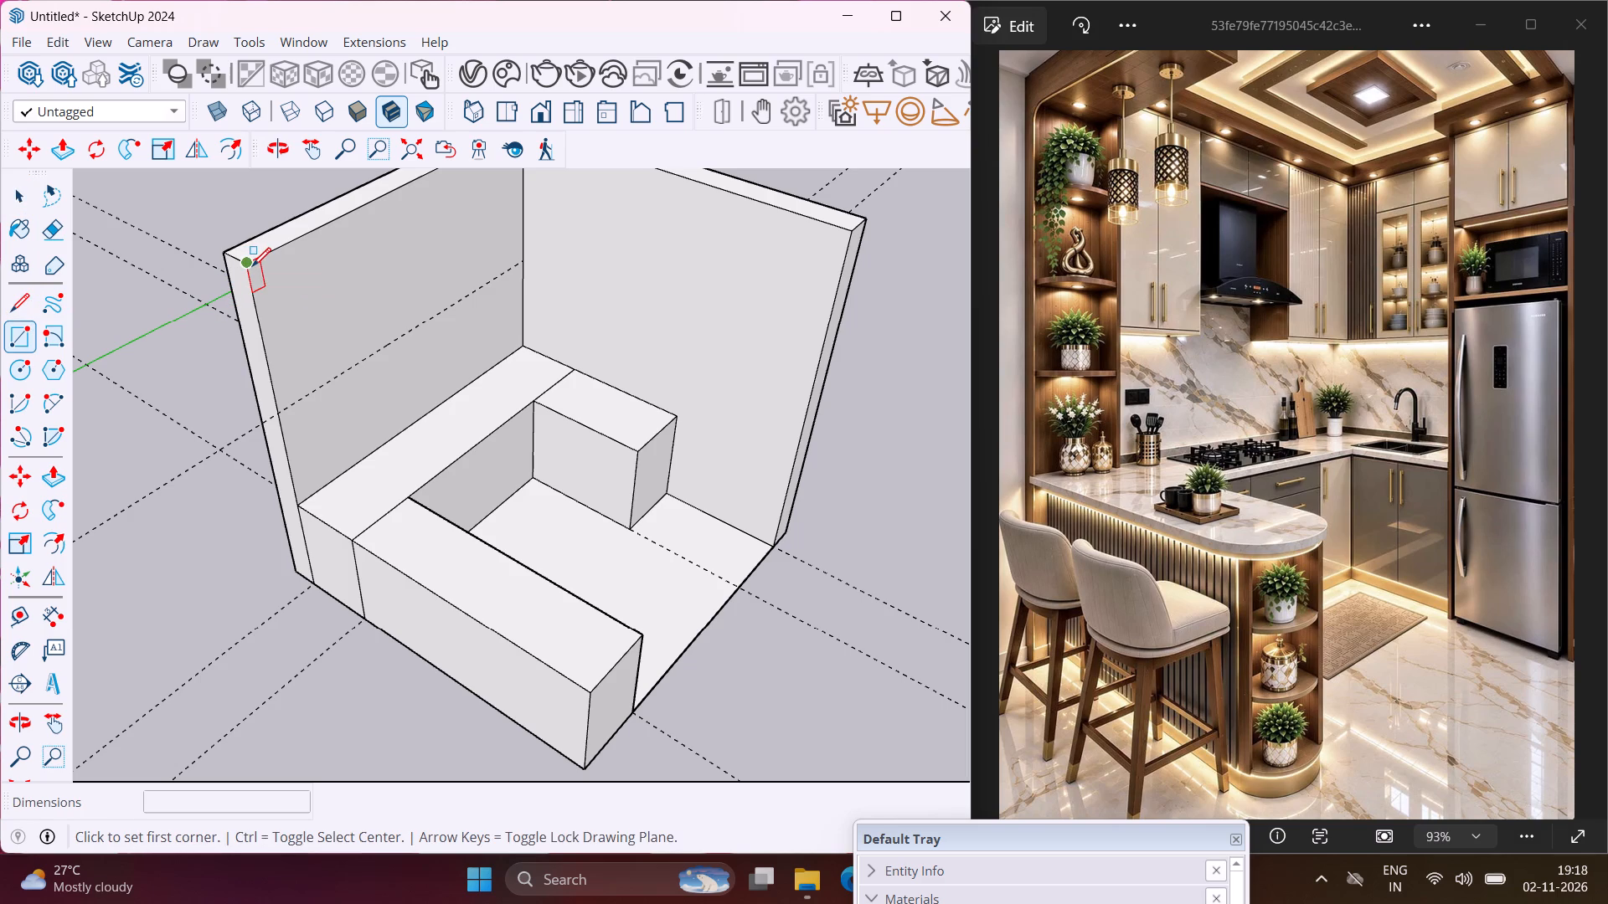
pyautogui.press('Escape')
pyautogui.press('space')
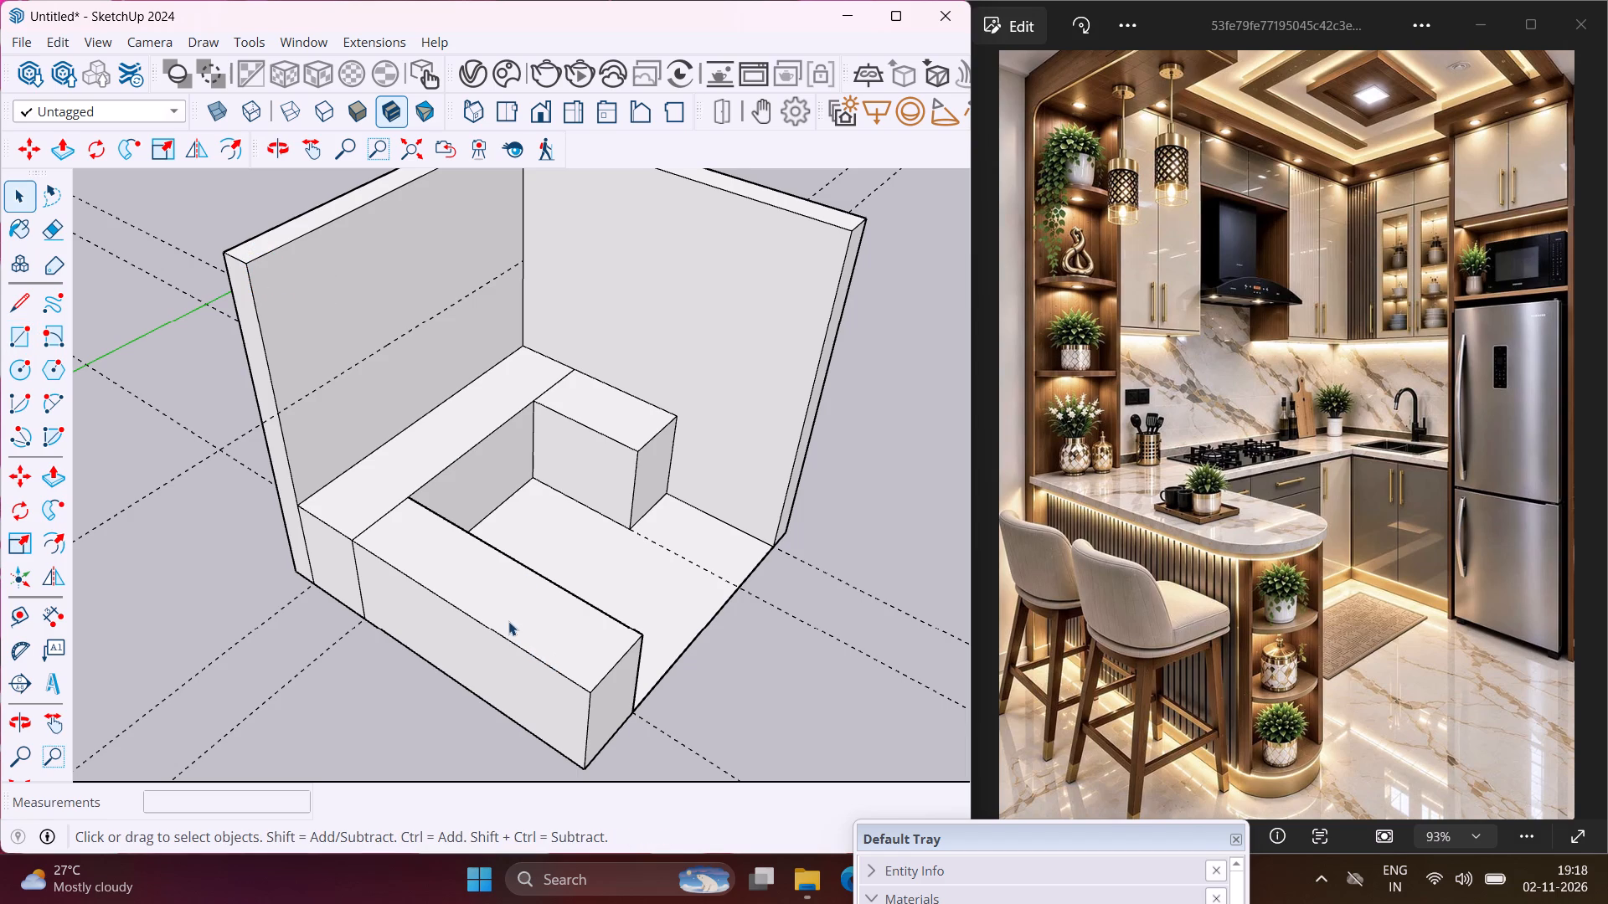
# Draw a 2' line across the long counter's top, from its inner corner with the front counter to the wall.
pyautogui.scroll(-1, 462, 600)
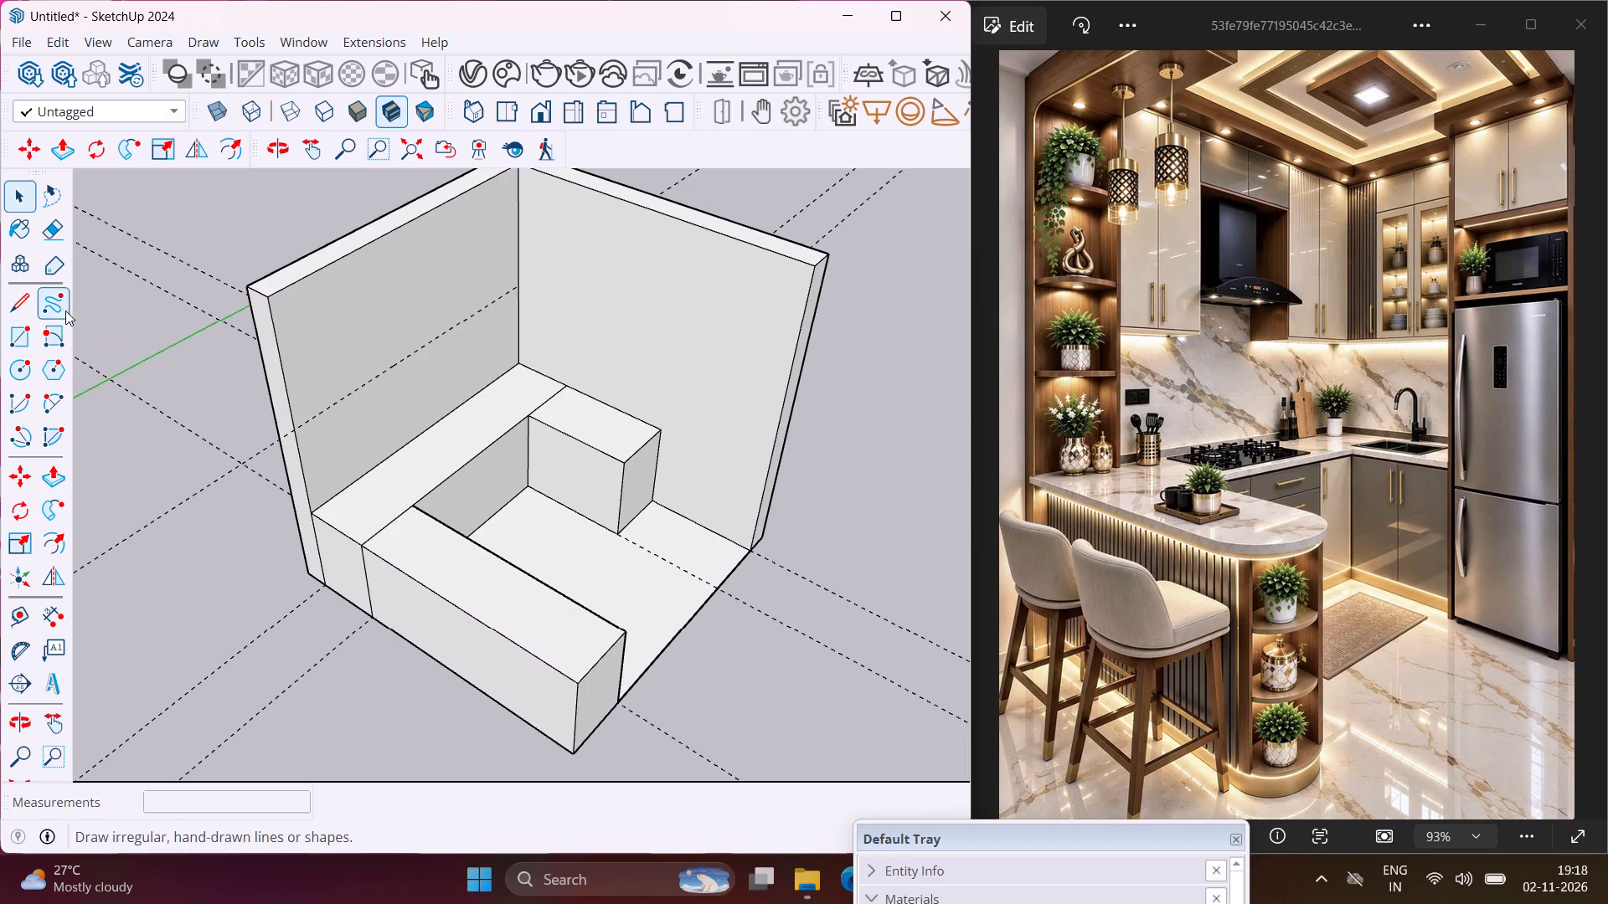
pyautogui.click(33, 303)
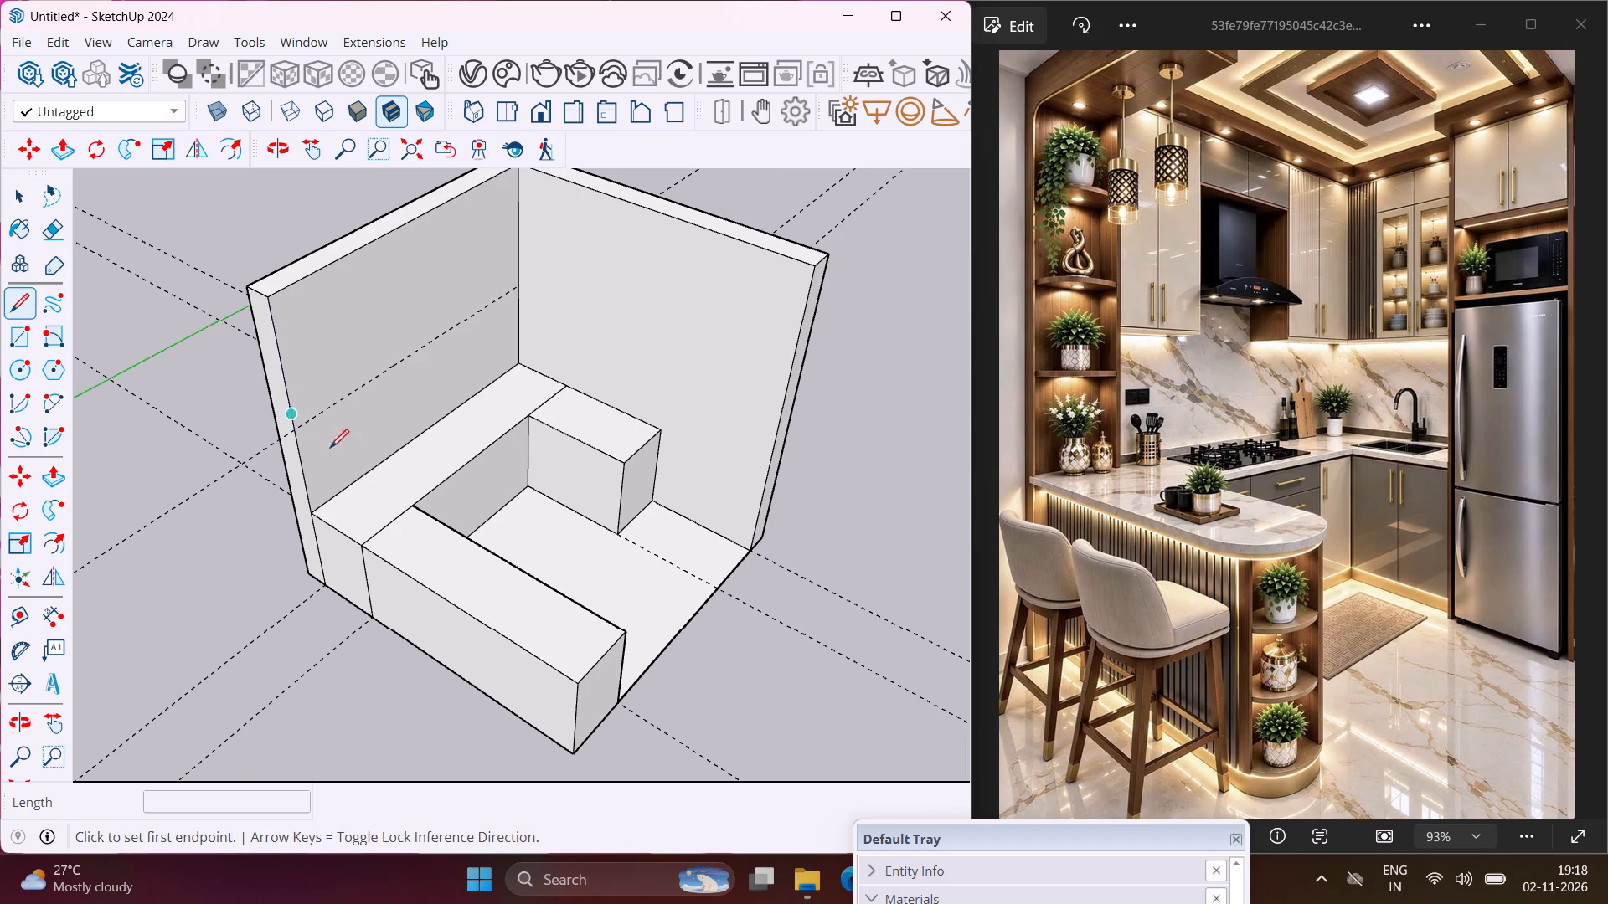
pyautogui.scroll(5, 388, 507)
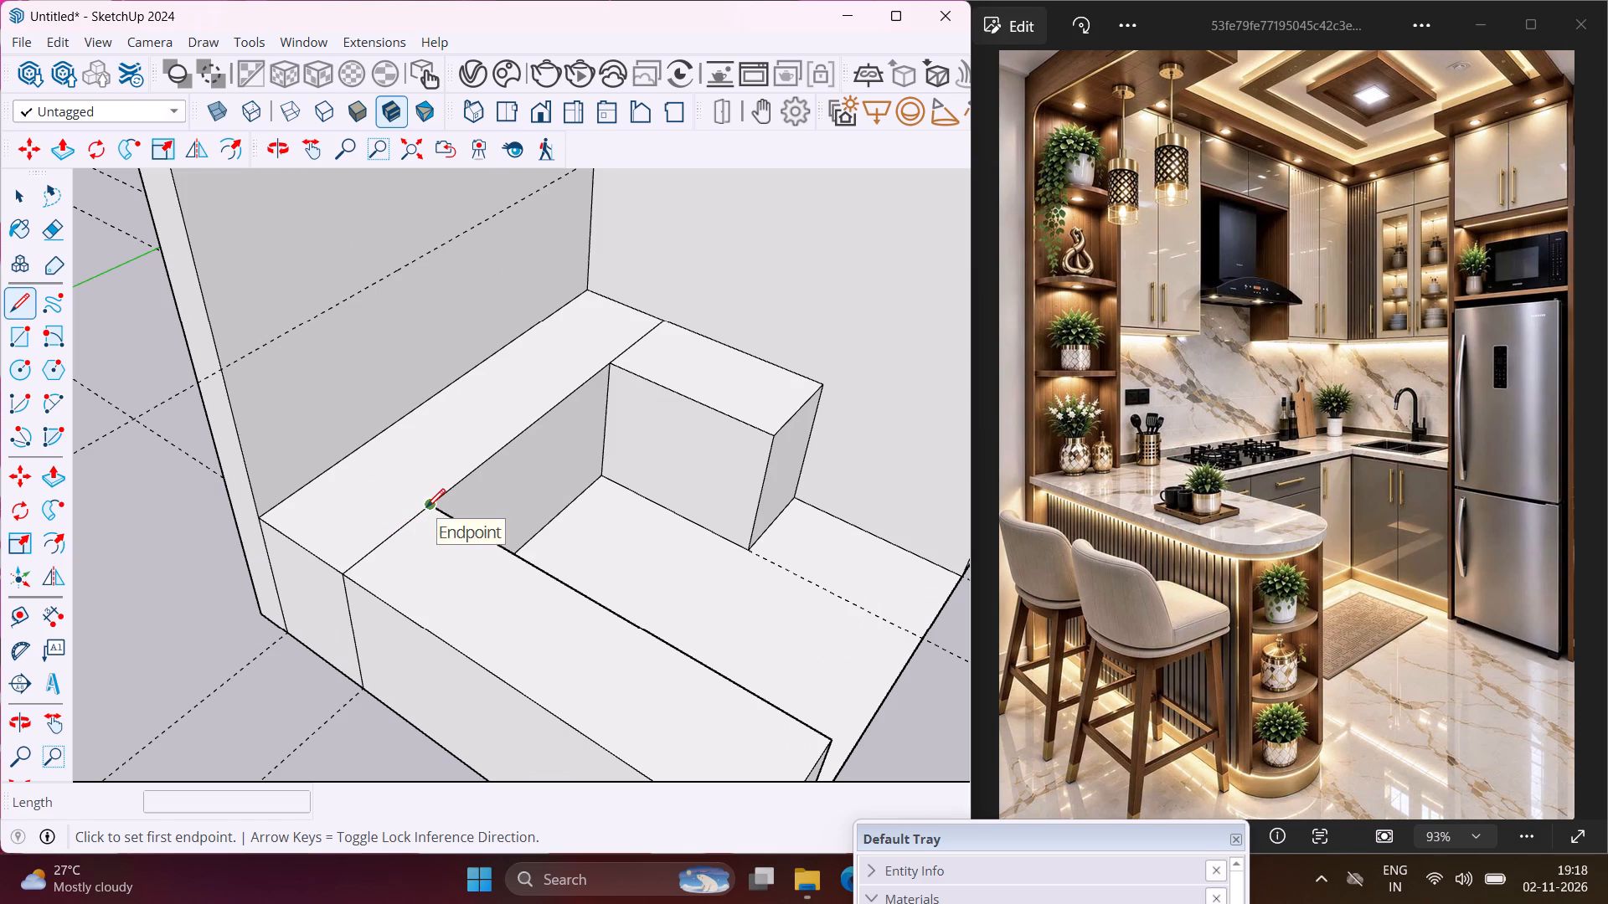
pyautogui.click(422, 507)
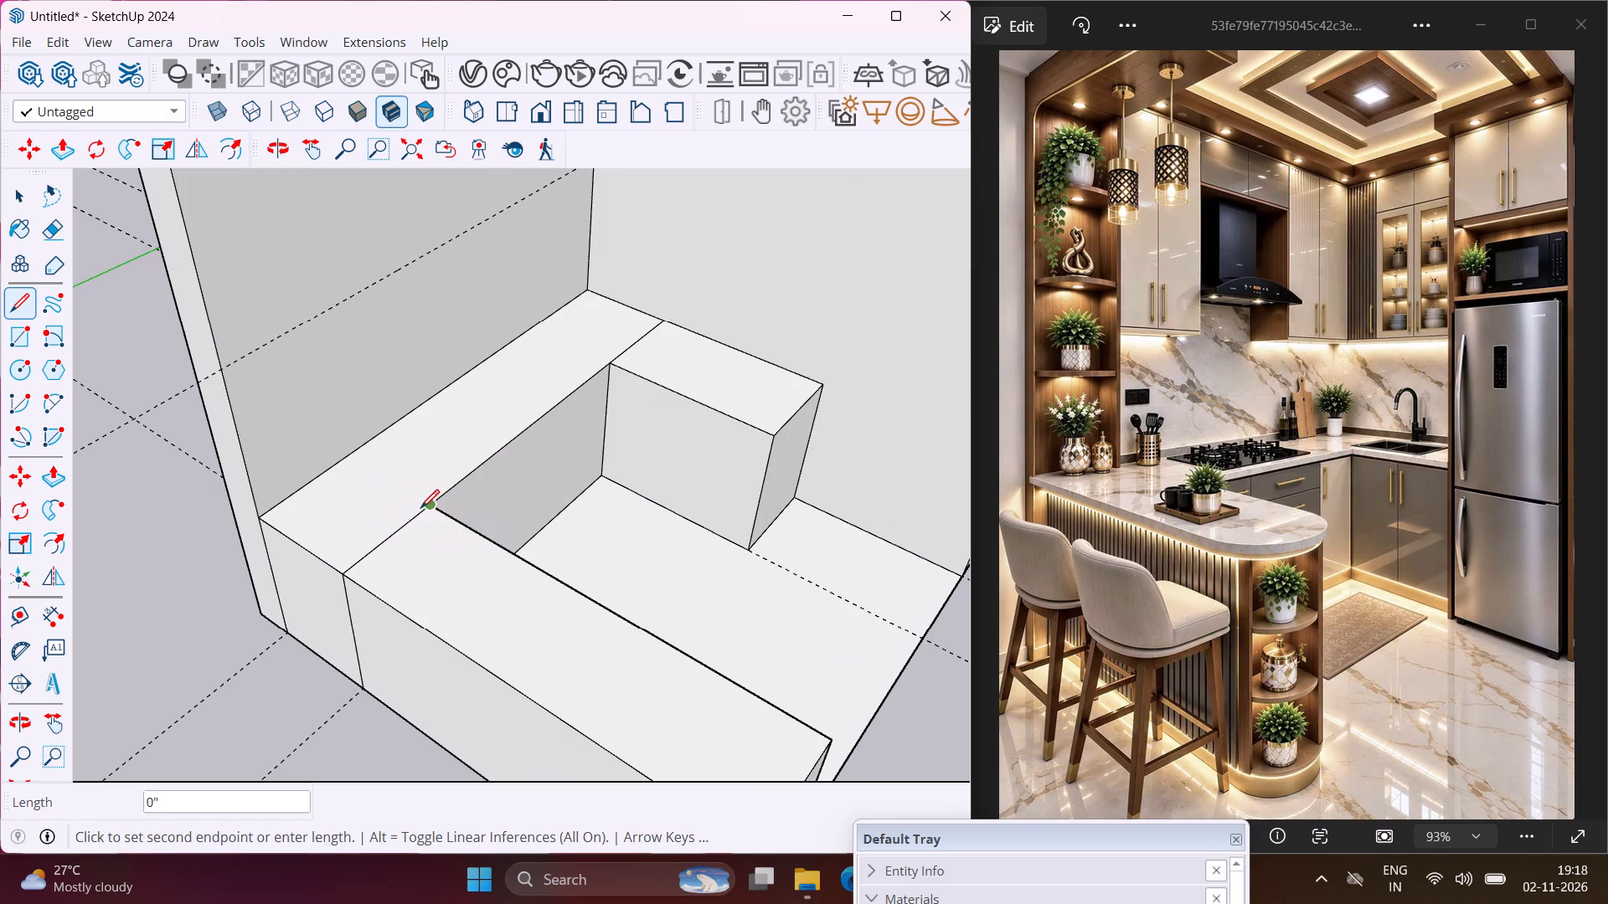
pyautogui.click(347, 458)
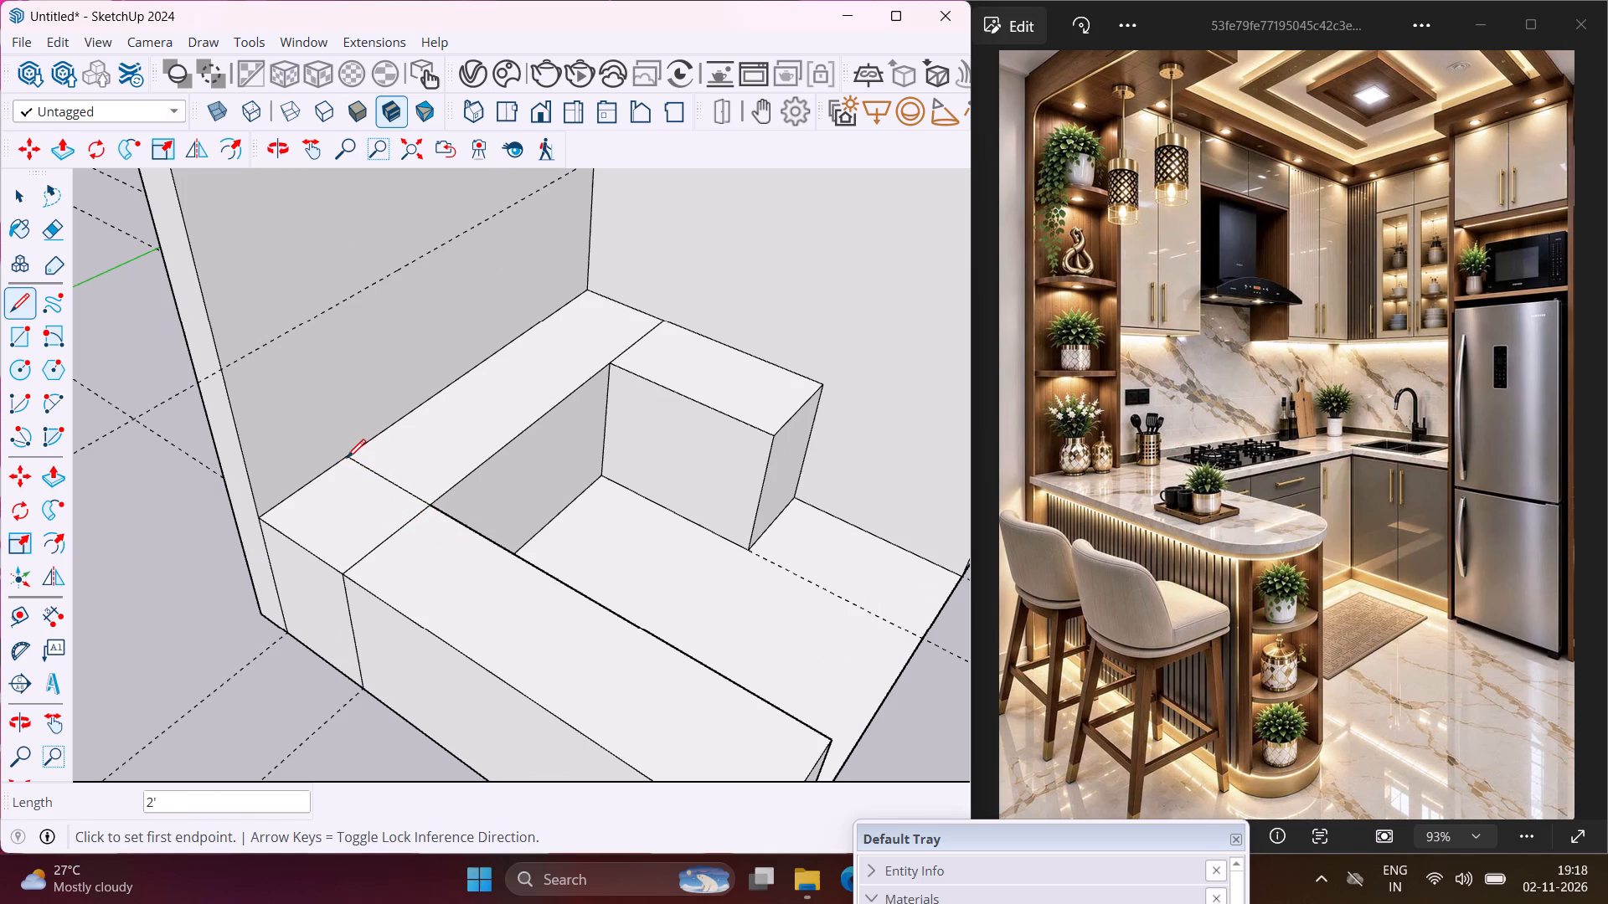
# Draw a 7' vertical line up the wall from the end of the counter-top line to the wall's top edge.
pyautogui.click(344, 455)
pyautogui.scroll(-3, 316, 355)
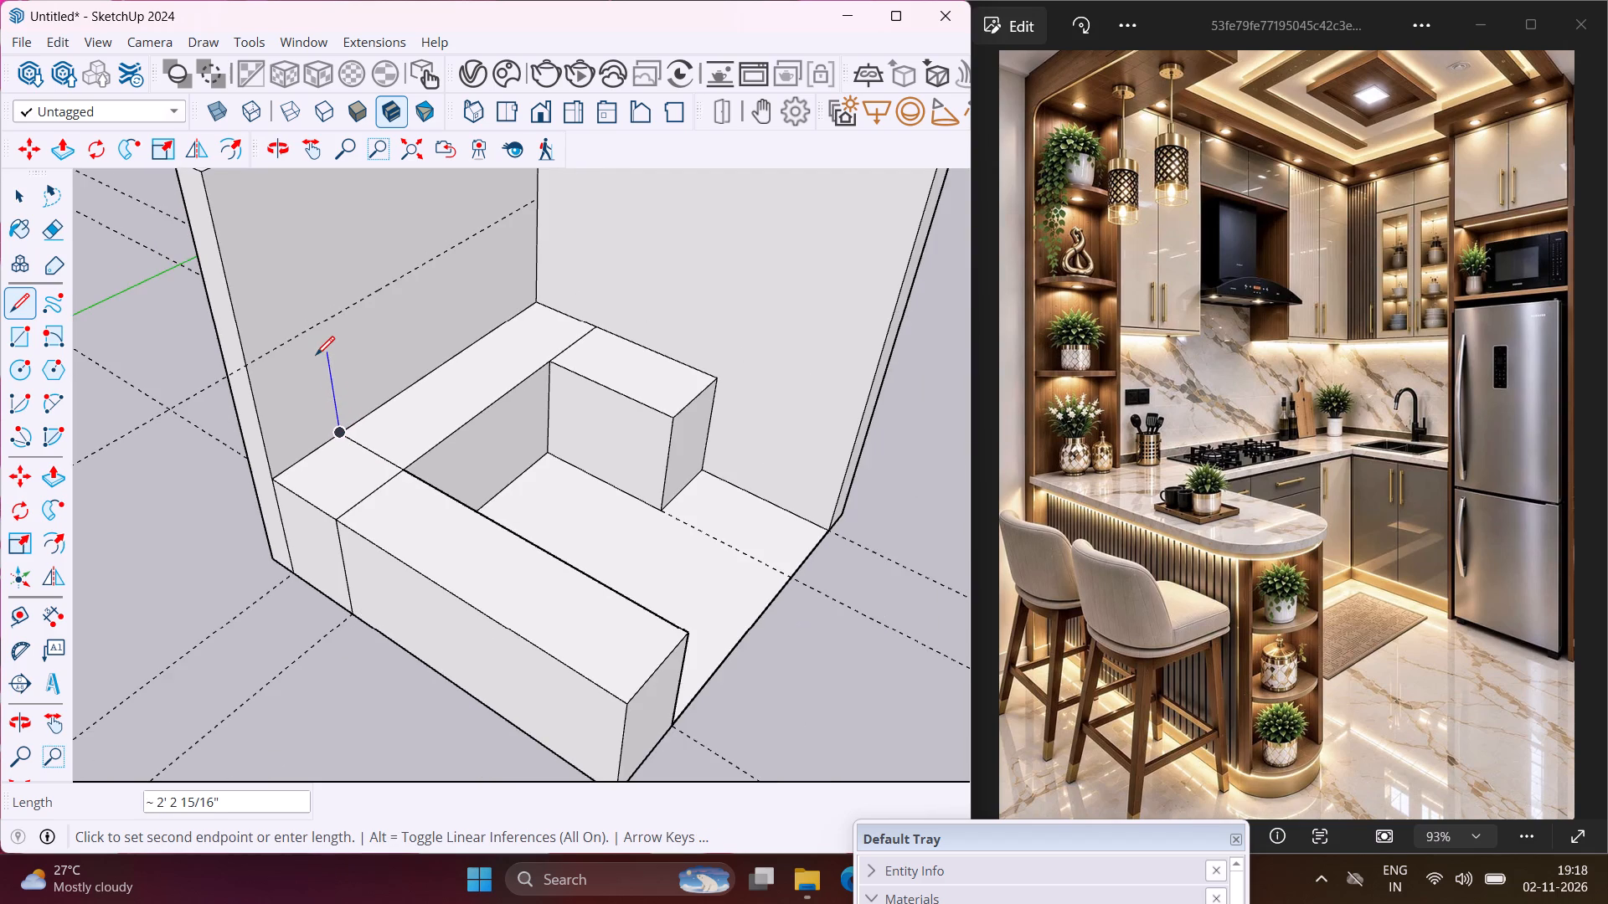
pyautogui.scroll(-5, 316, 355)
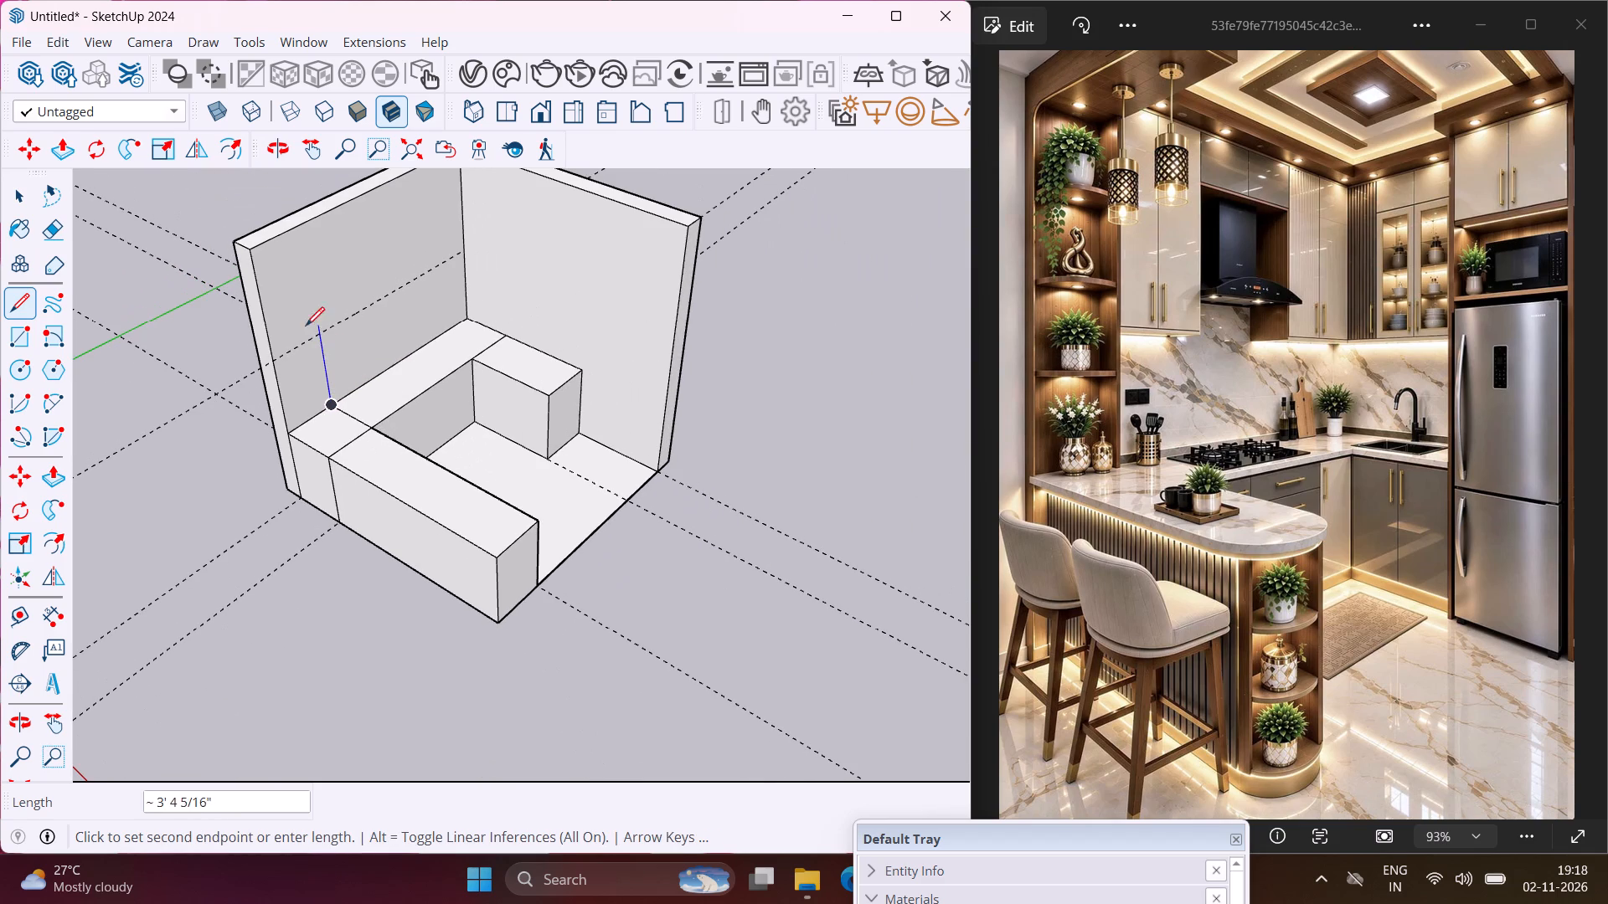
pyautogui.click(305, 224)
pyautogui.press('Escape')
pyautogui.press('space')
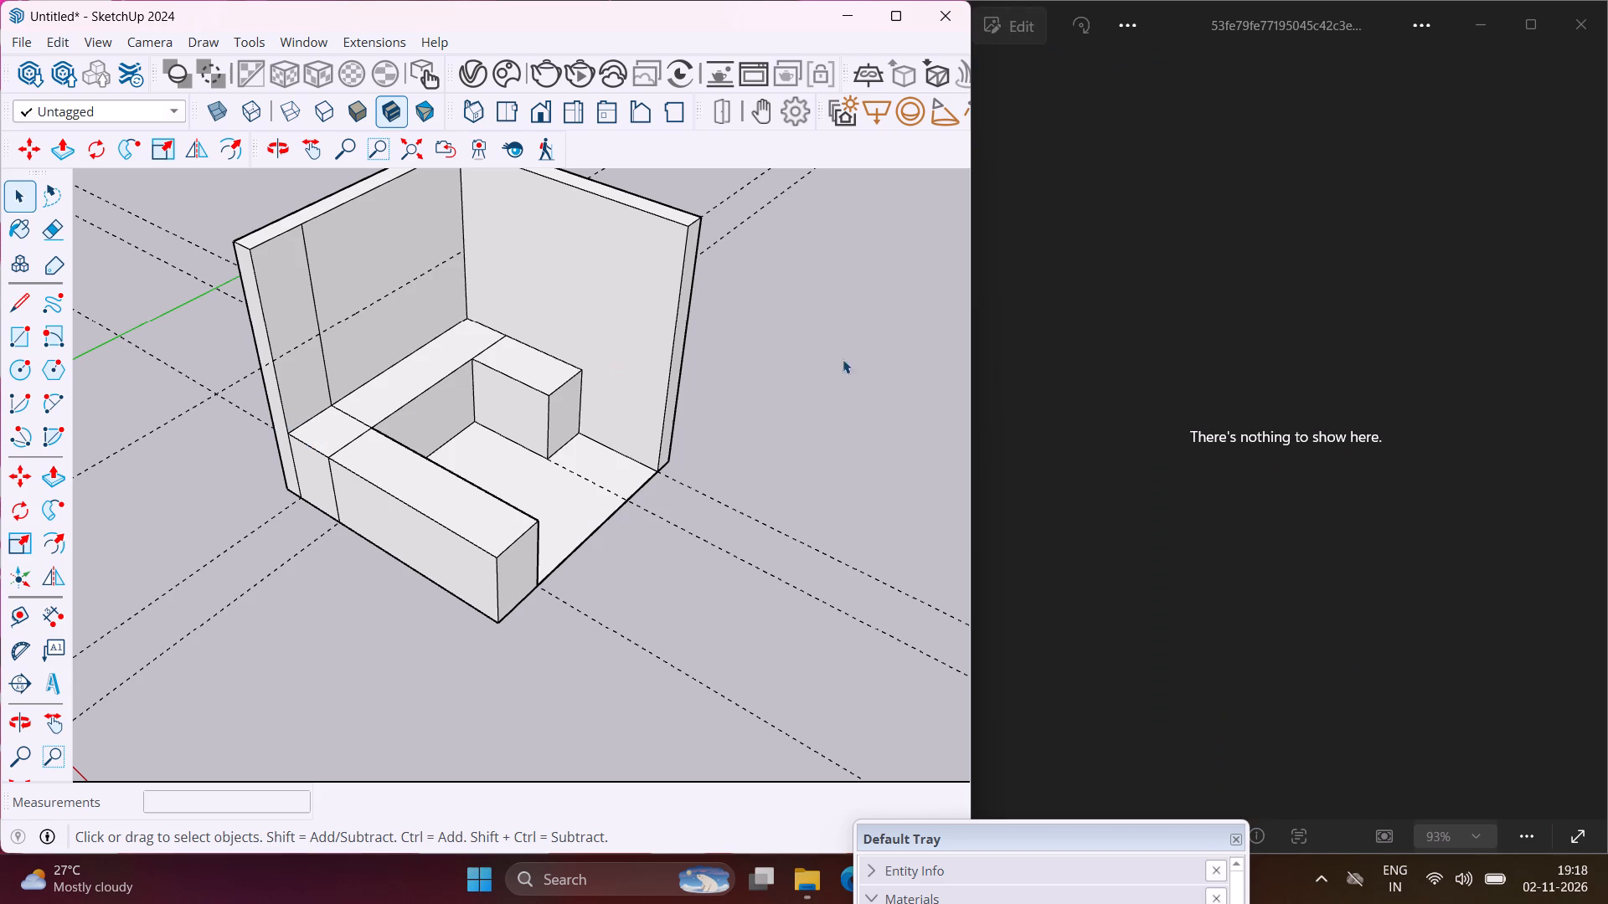
# Move the Default Tray aside and reopen the kitchen reference image with the bar stools from the elevation folder in File Explorer.
pyautogui.click(1205, 439)
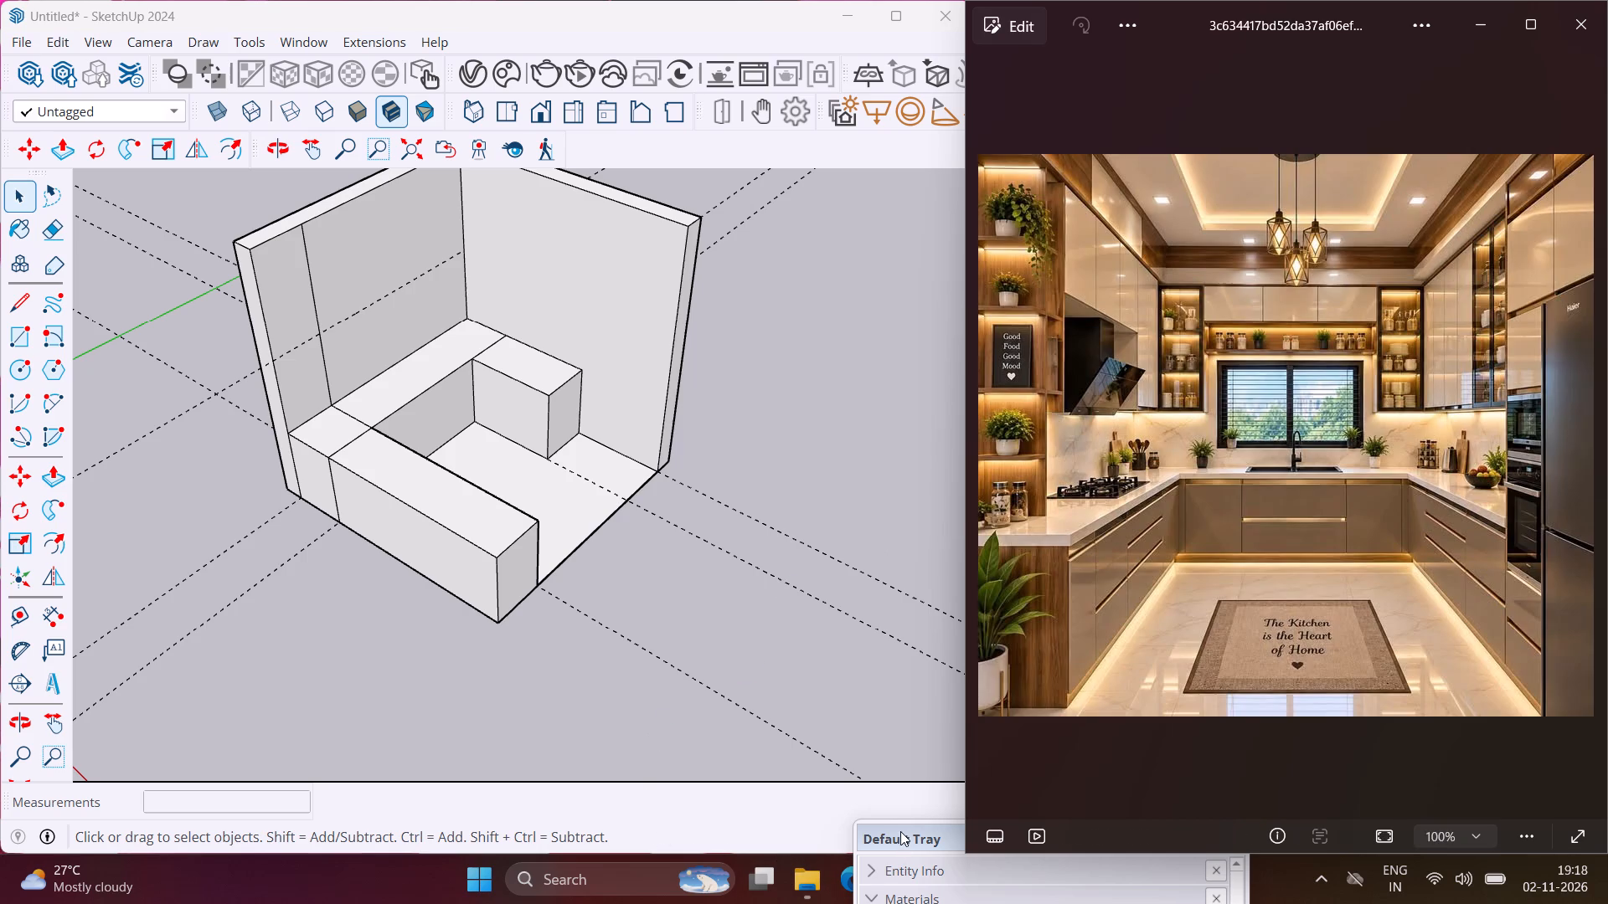
pyautogui.moveTo(900, 831); pyautogui.dragTo(435, 773)
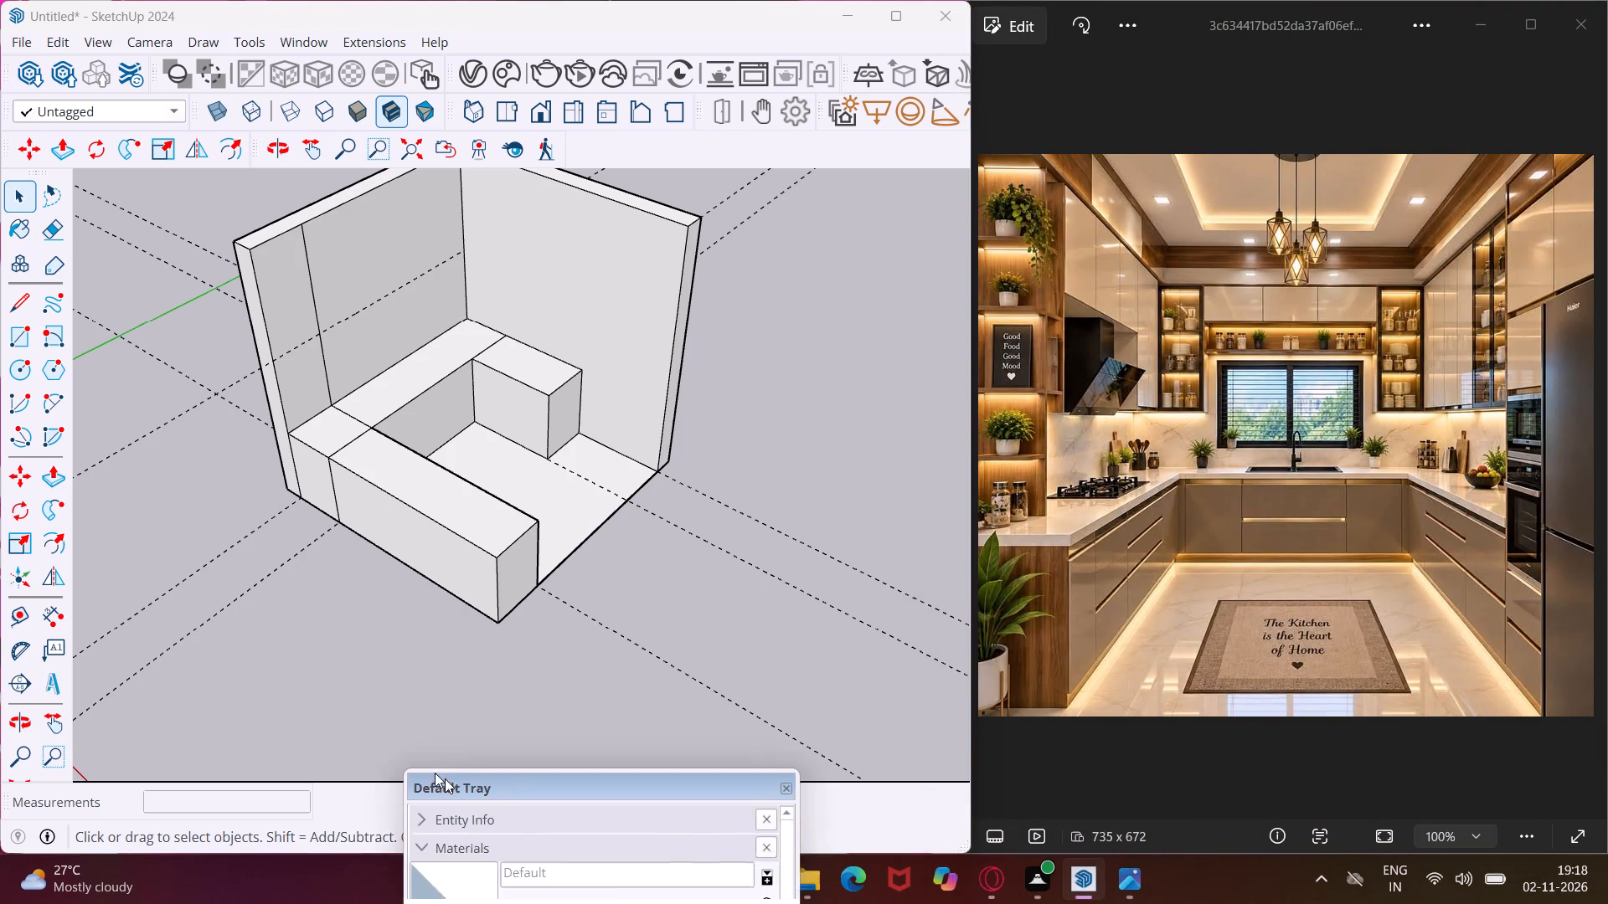
pyautogui.moveTo(435, 773); pyautogui.dragTo(121, 714)
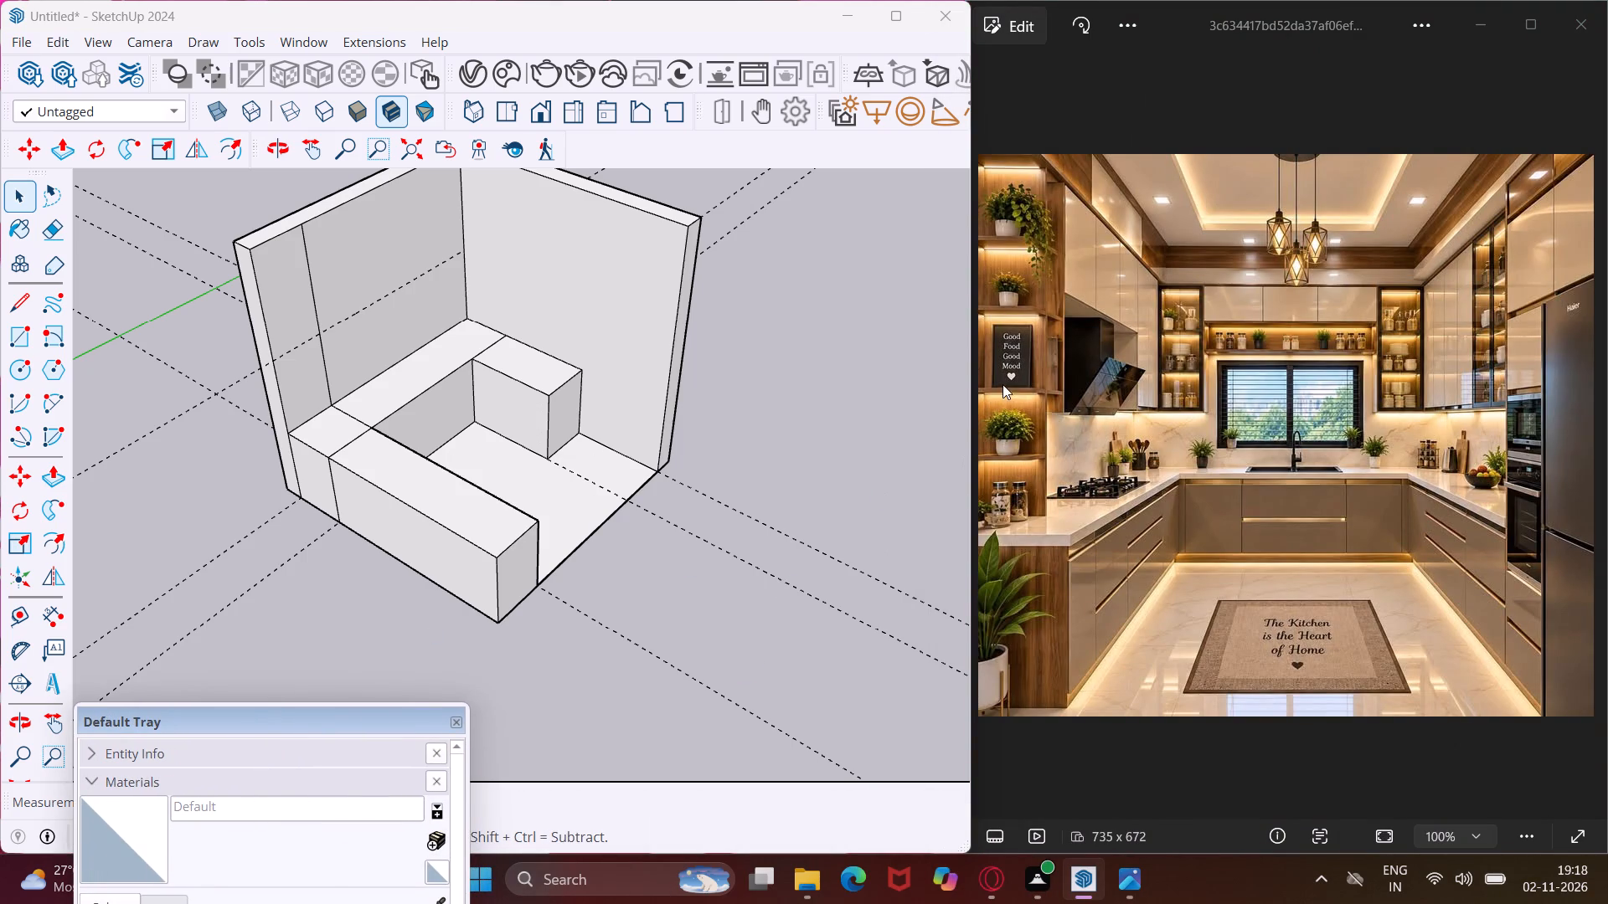
pyautogui.click(815, 886)
pyautogui.doubleClick(493, 598)
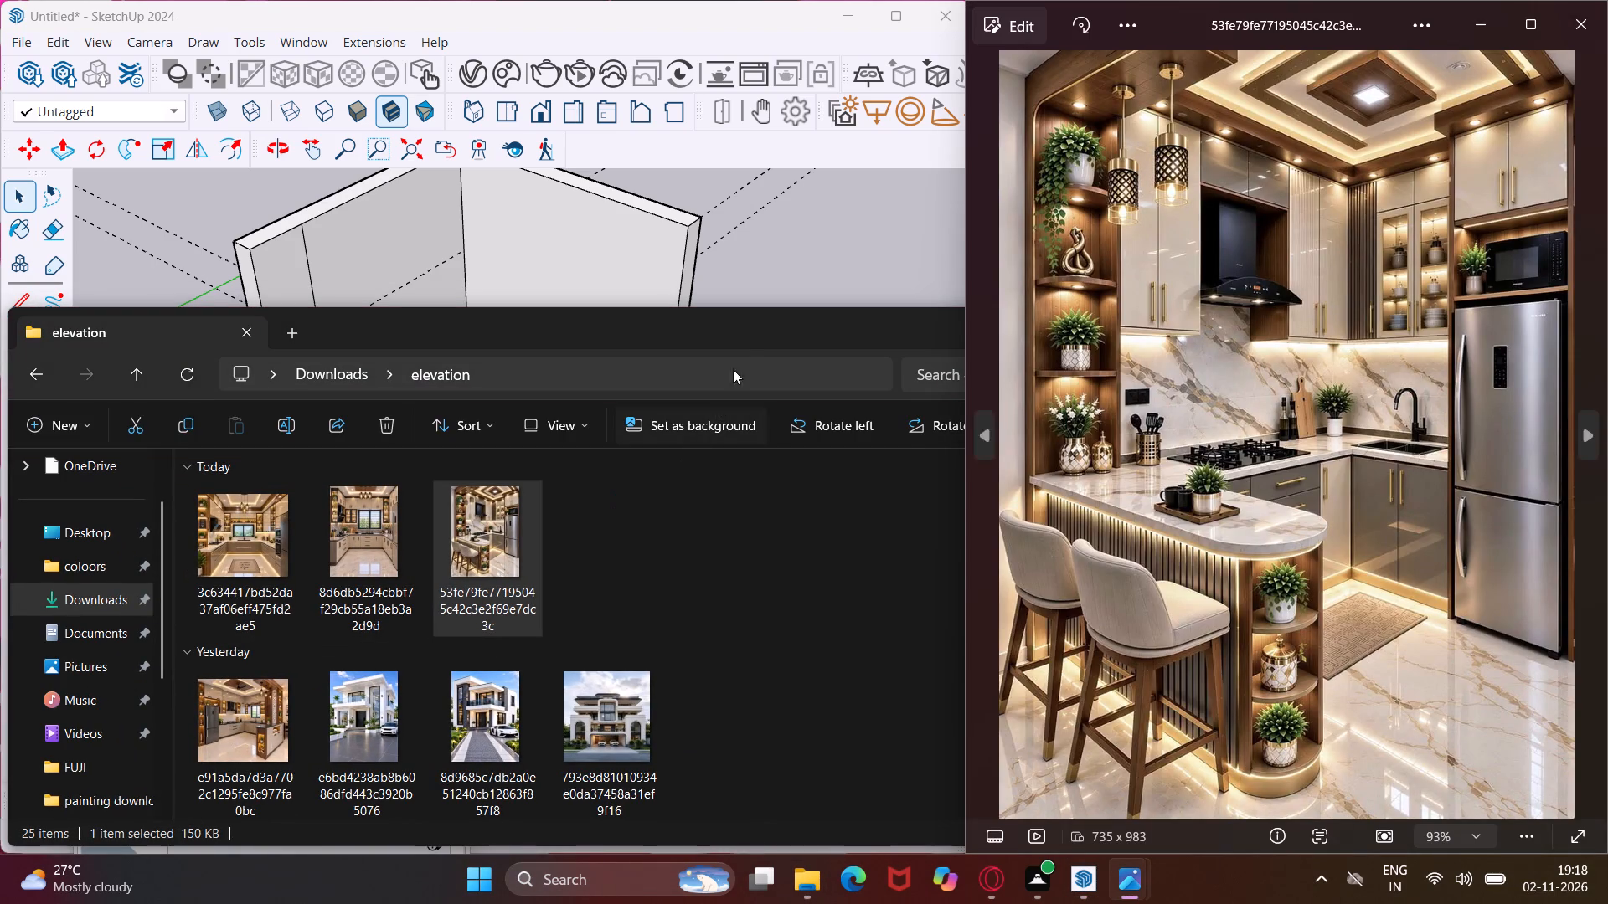
pyautogui.click(745, 335)
pyautogui.click(1051, 331)
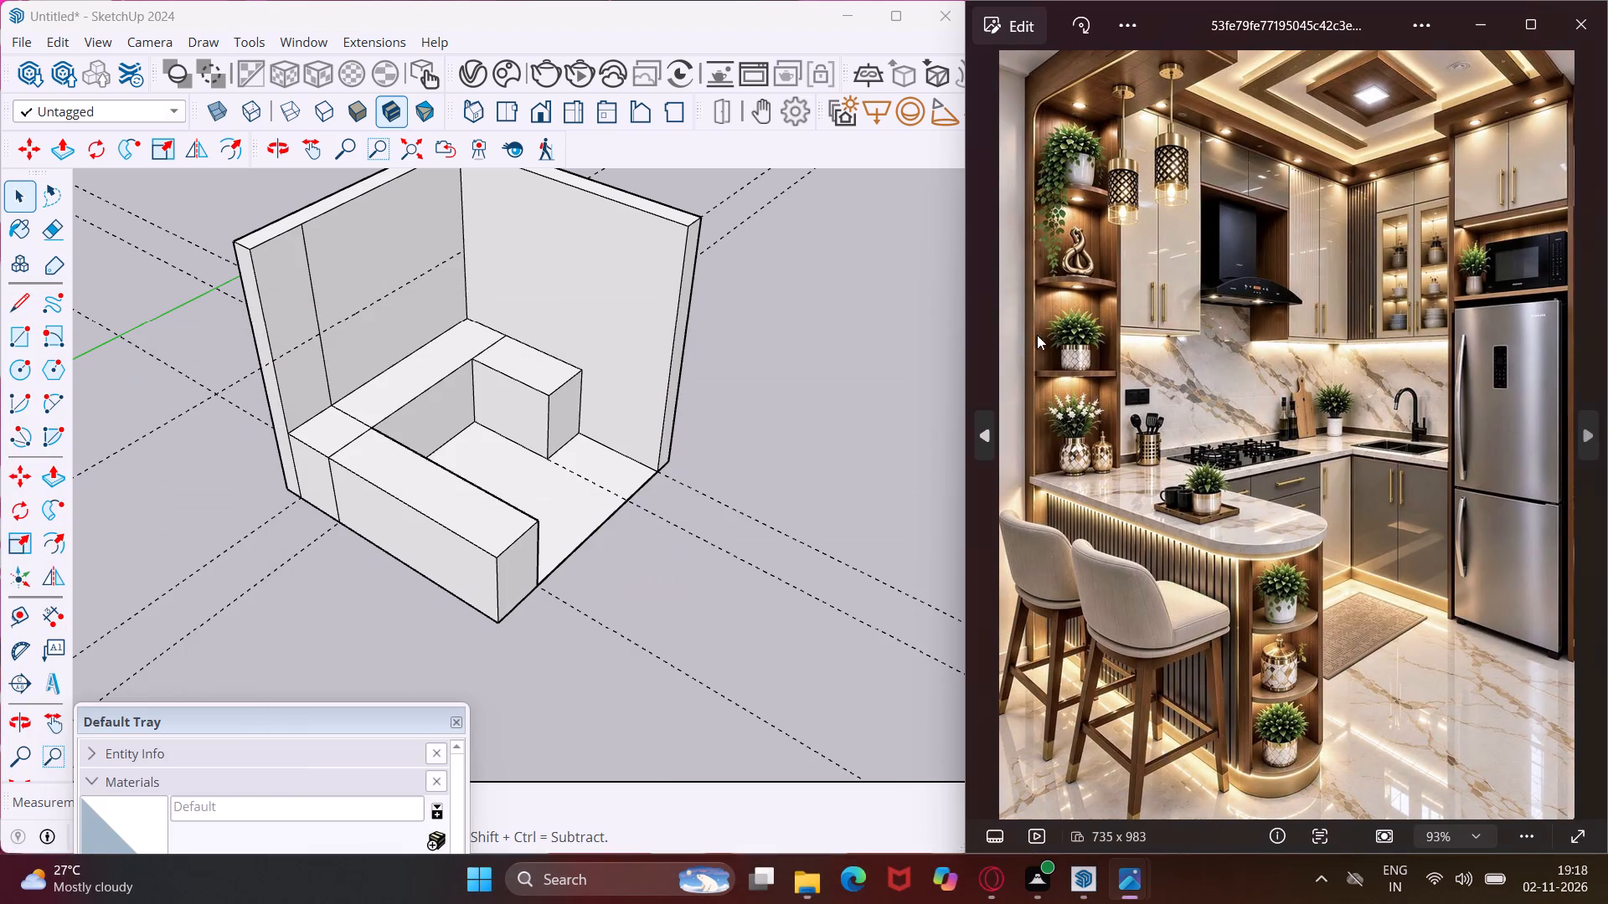
pyautogui.scroll(5, 323, 321)
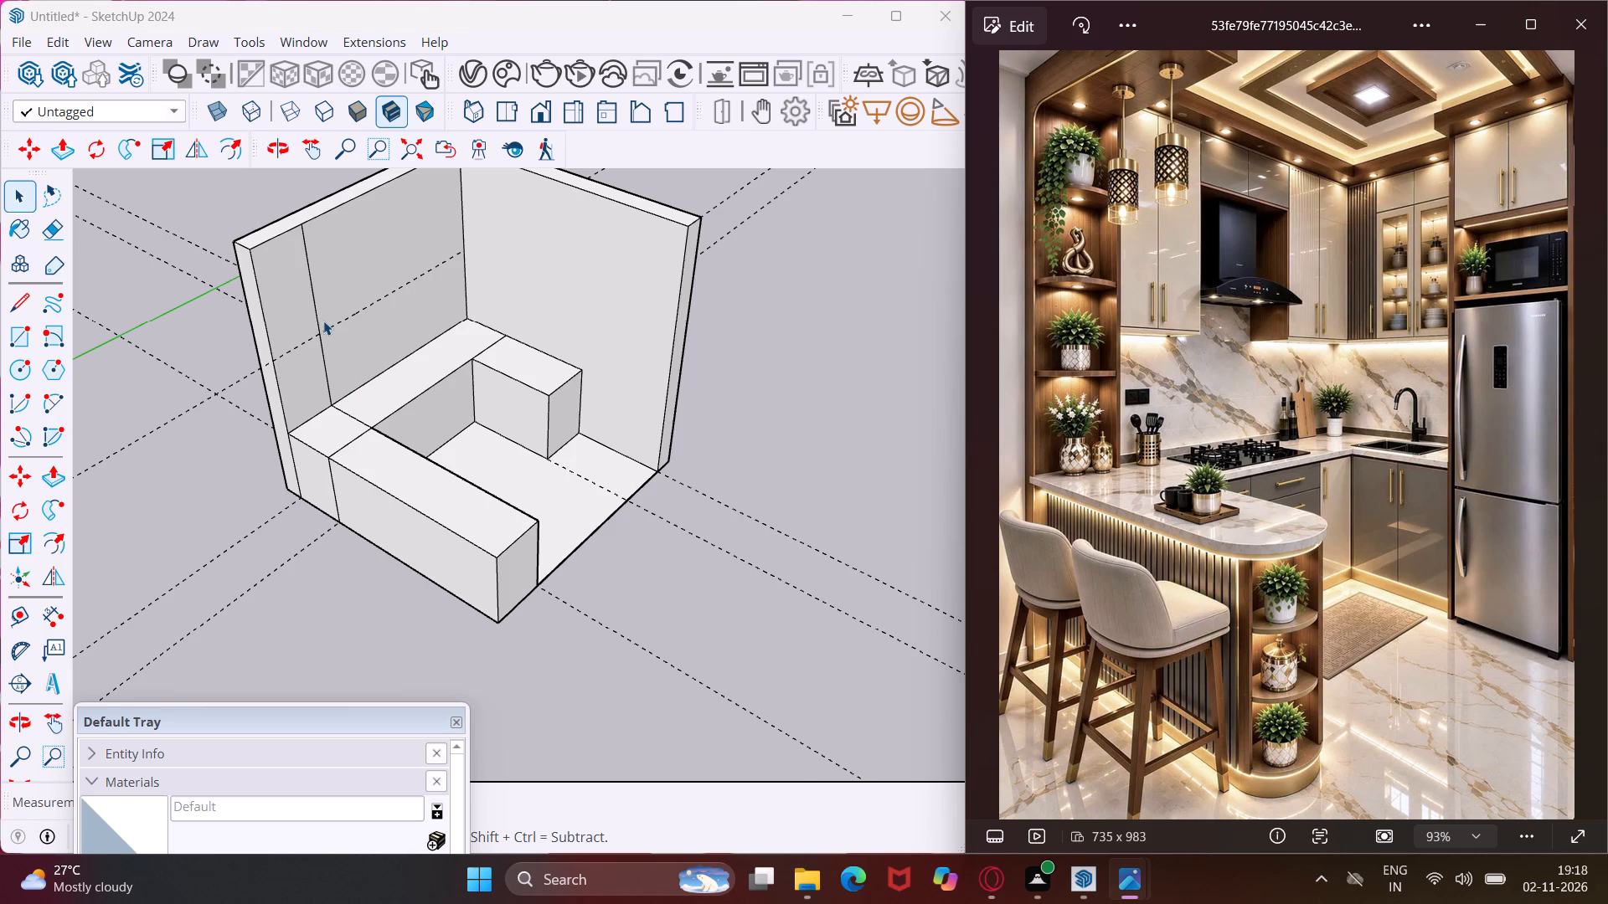
# Draw a rectangle on the wall from the vertical line's top end to where the 3' guide meets the inner wall corner.
pyautogui.moveTo(323, 321); pyautogui.dragTo(304, 219, button='middle')
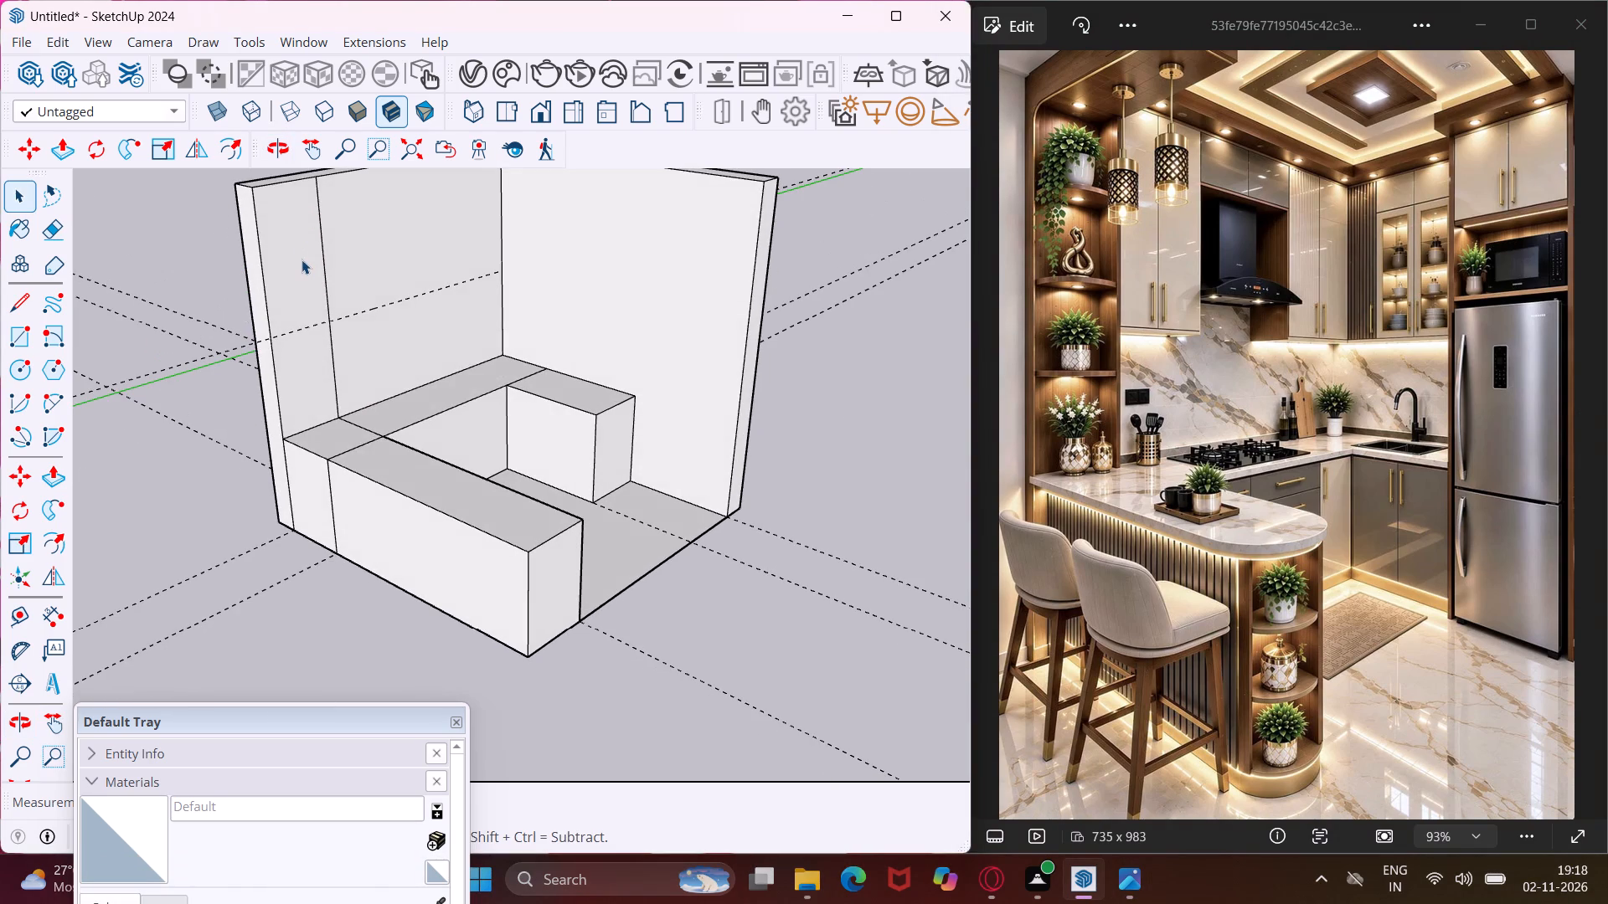
pyautogui.scroll(11, 301, 259)
pyautogui.moveTo(301, 259); pyautogui.dragTo(477, 261, button='middle')
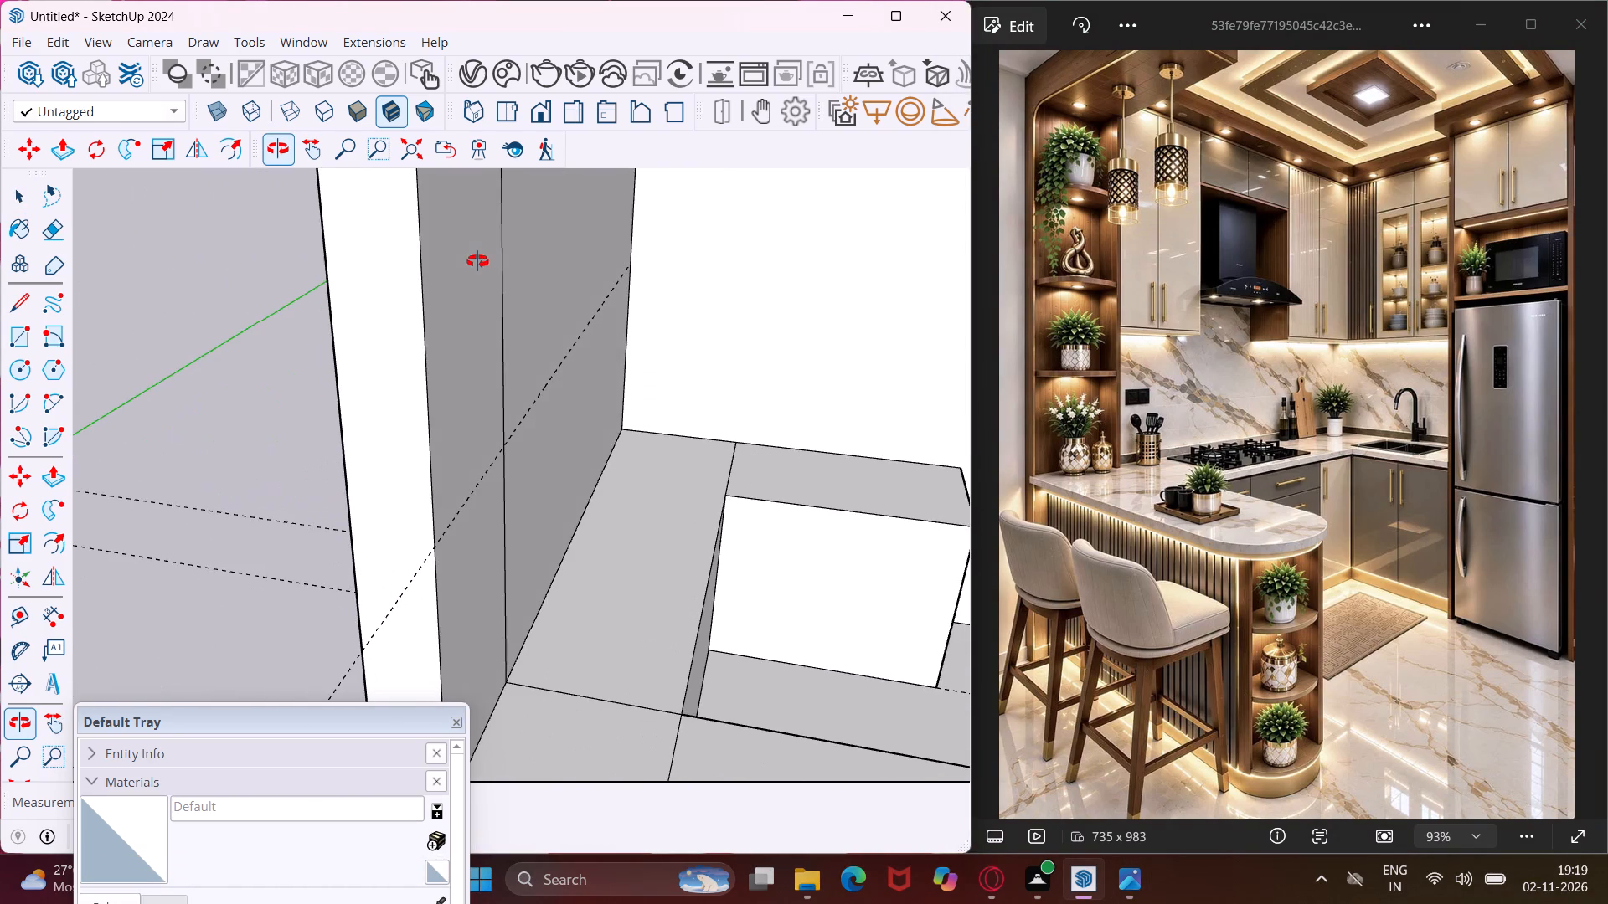
pyautogui.moveTo(477, 261); pyautogui.dragTo(331, 303, button='middle')
pyautogui.scroll(1, 331, 303)
pyautogui.scroll(-4, 331, 303)
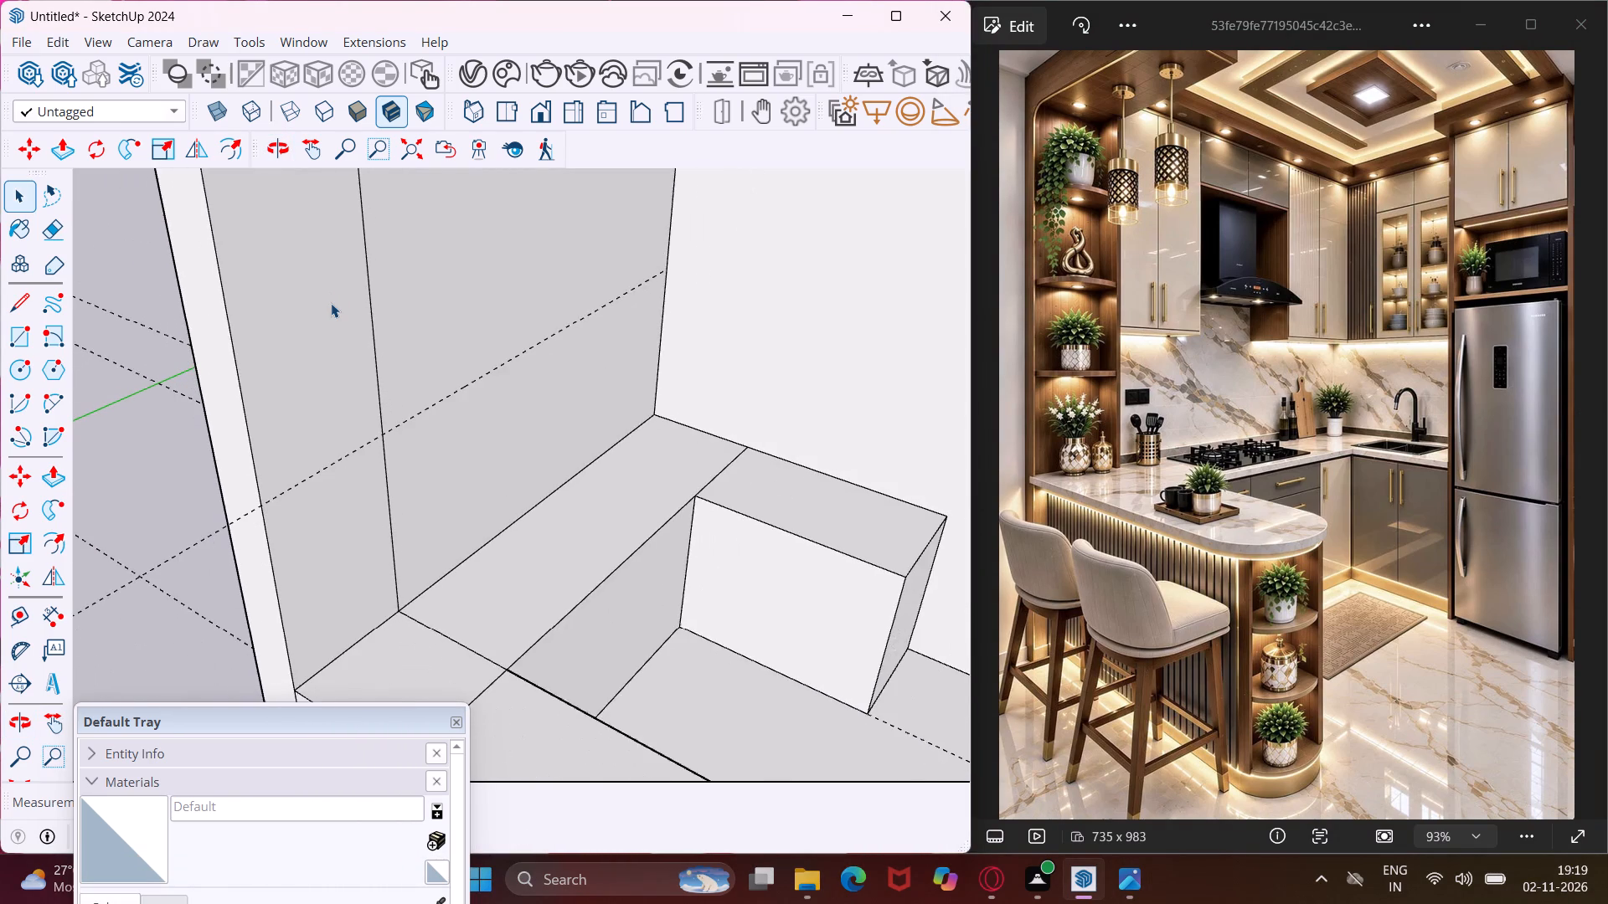
pyautogui.scroll(-11, 331, 303)
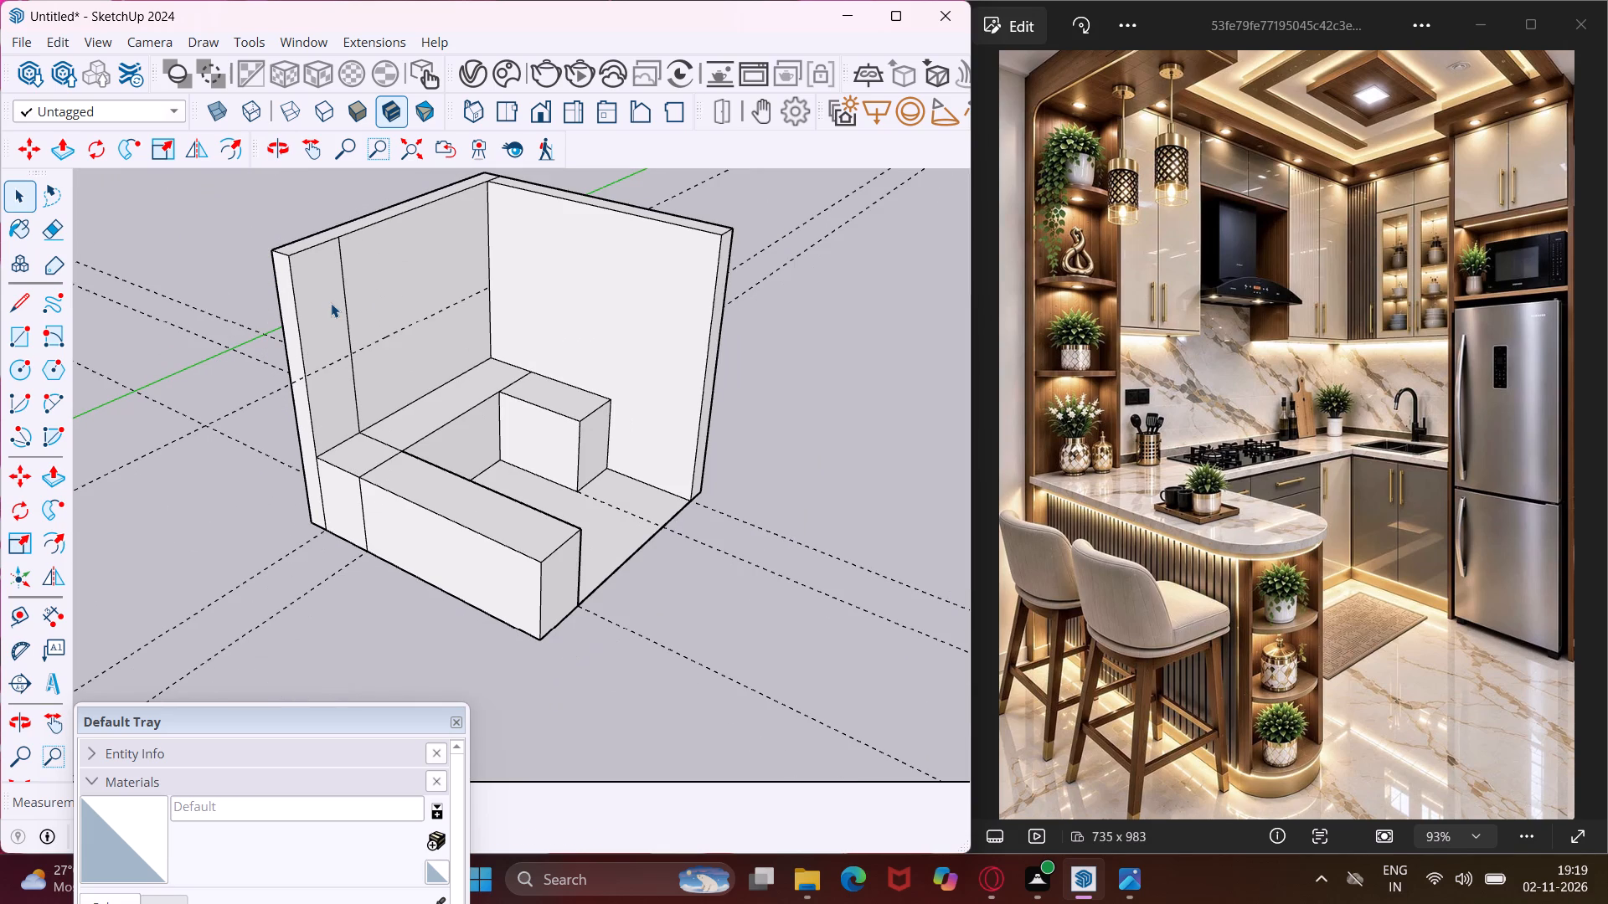
pyautogui.click(22, 325)
pyautogui.scroll(3, 404, 235)
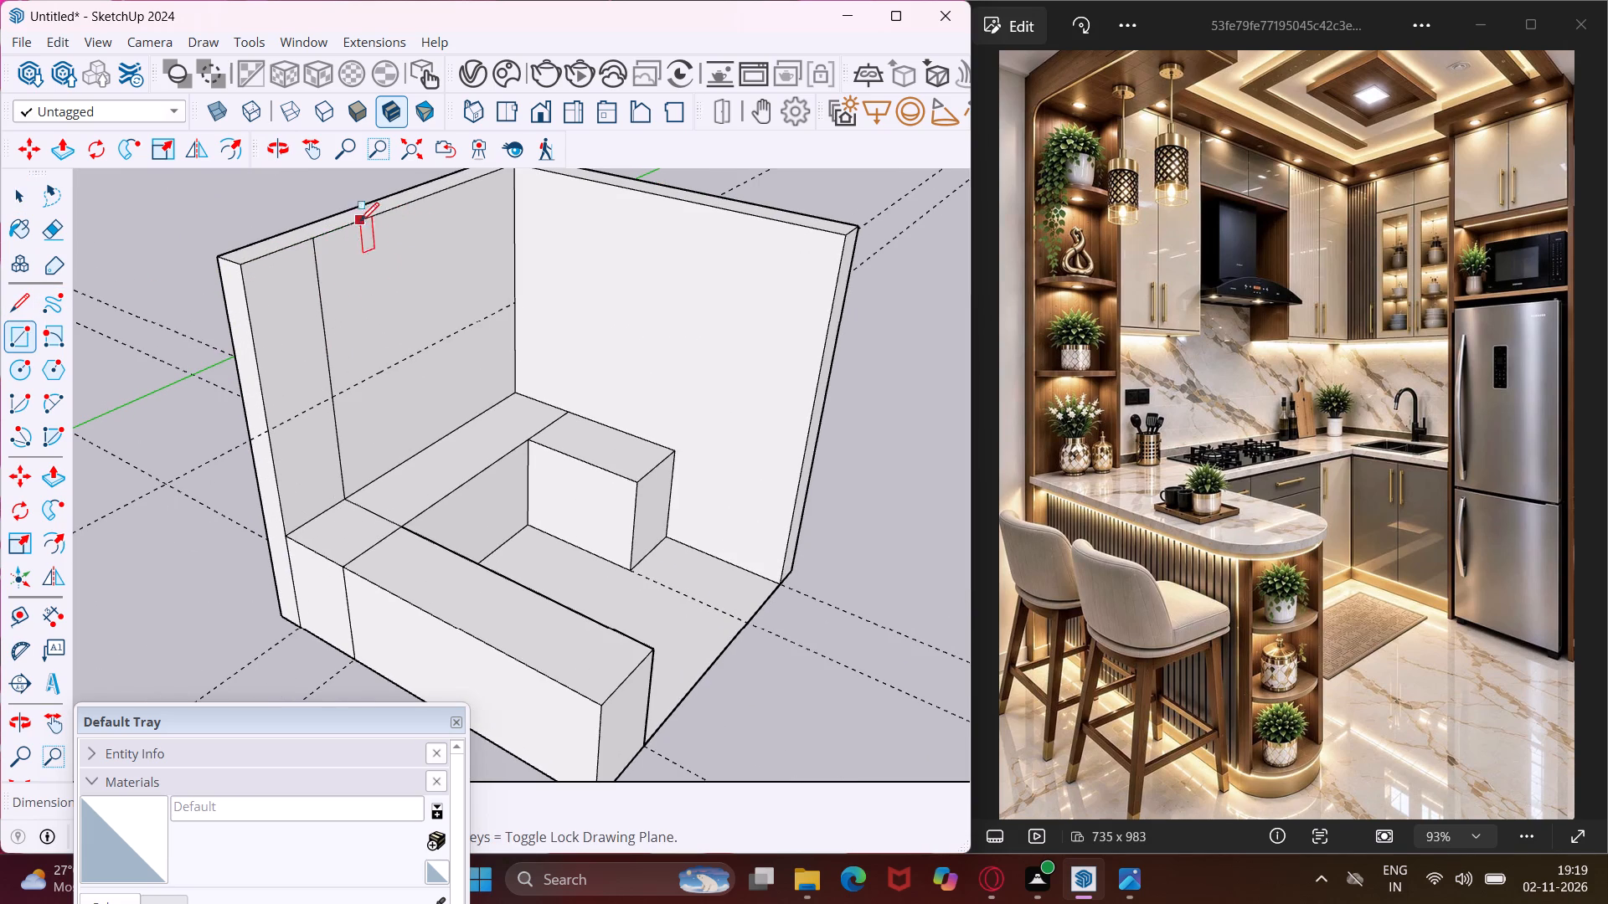
pyautogui.click(316, 240)
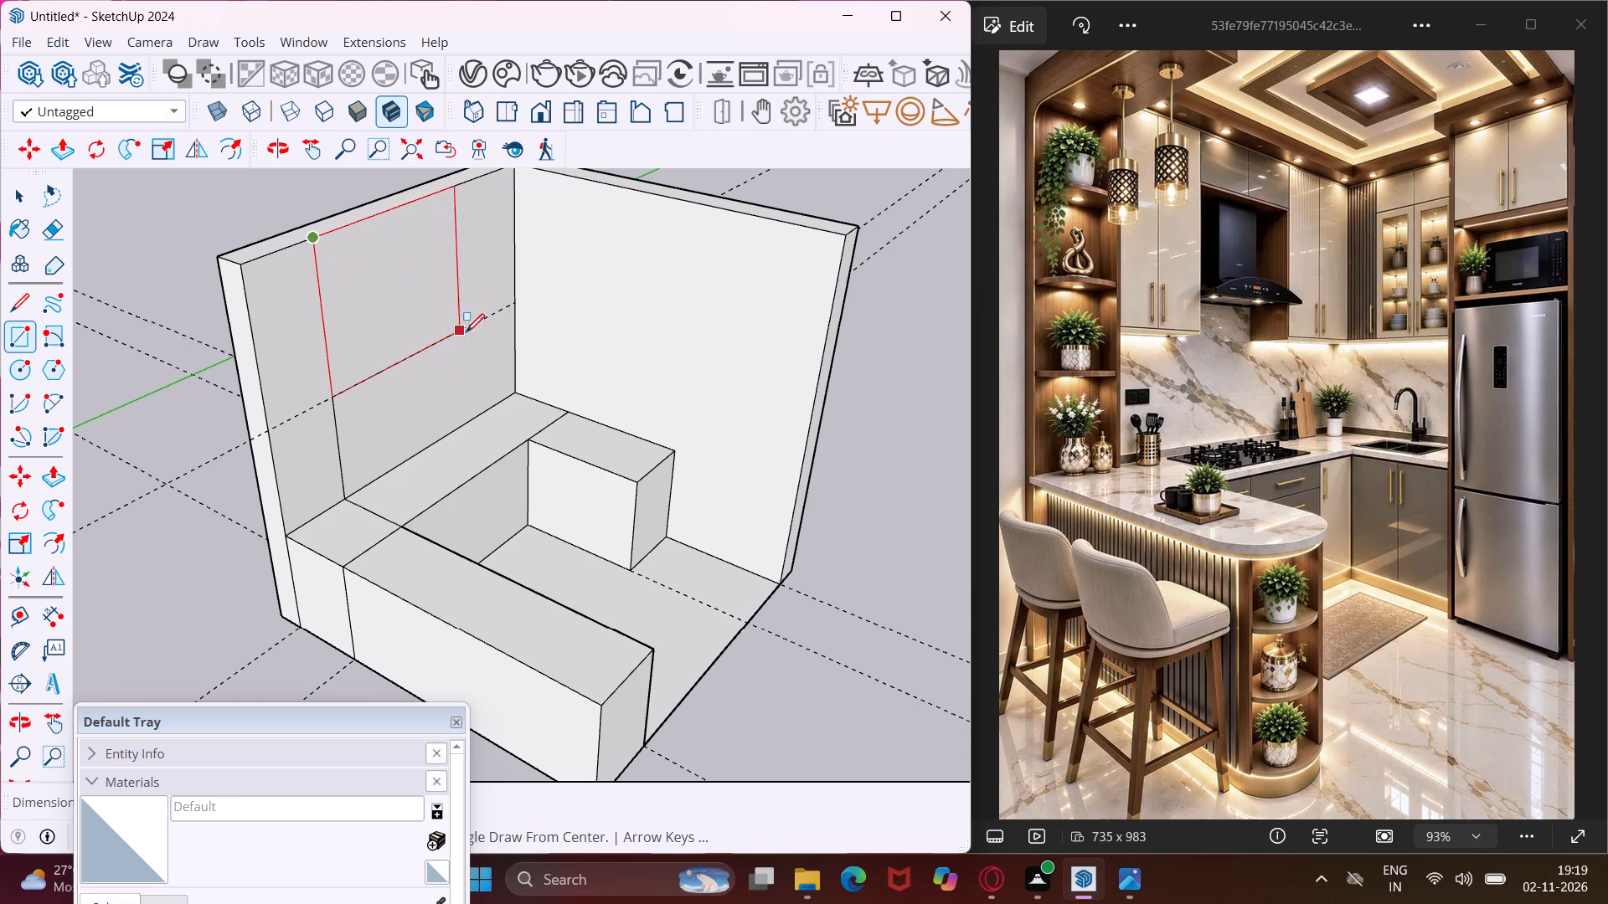
pyautogui.click(513, 306)
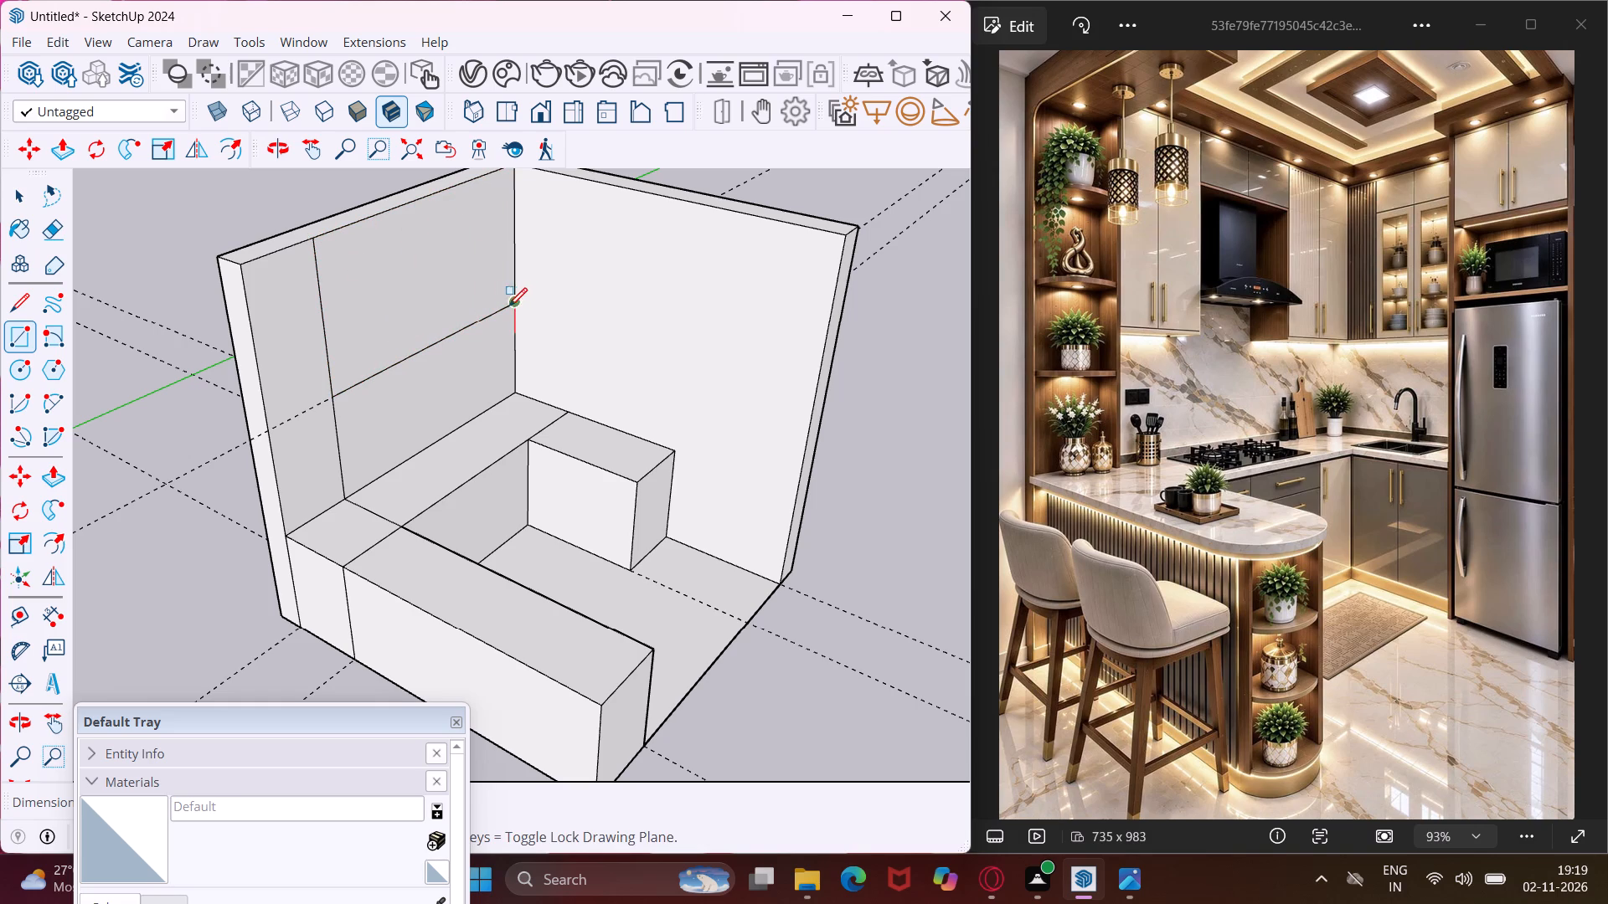
pyautogui.press('Escape')
pyautogui.press('space')
# Measure the width of the upper wall-cabinet rectangle from its vertical line to the inner wall corner.
pyautogui.scroll(-3, 404, 328)
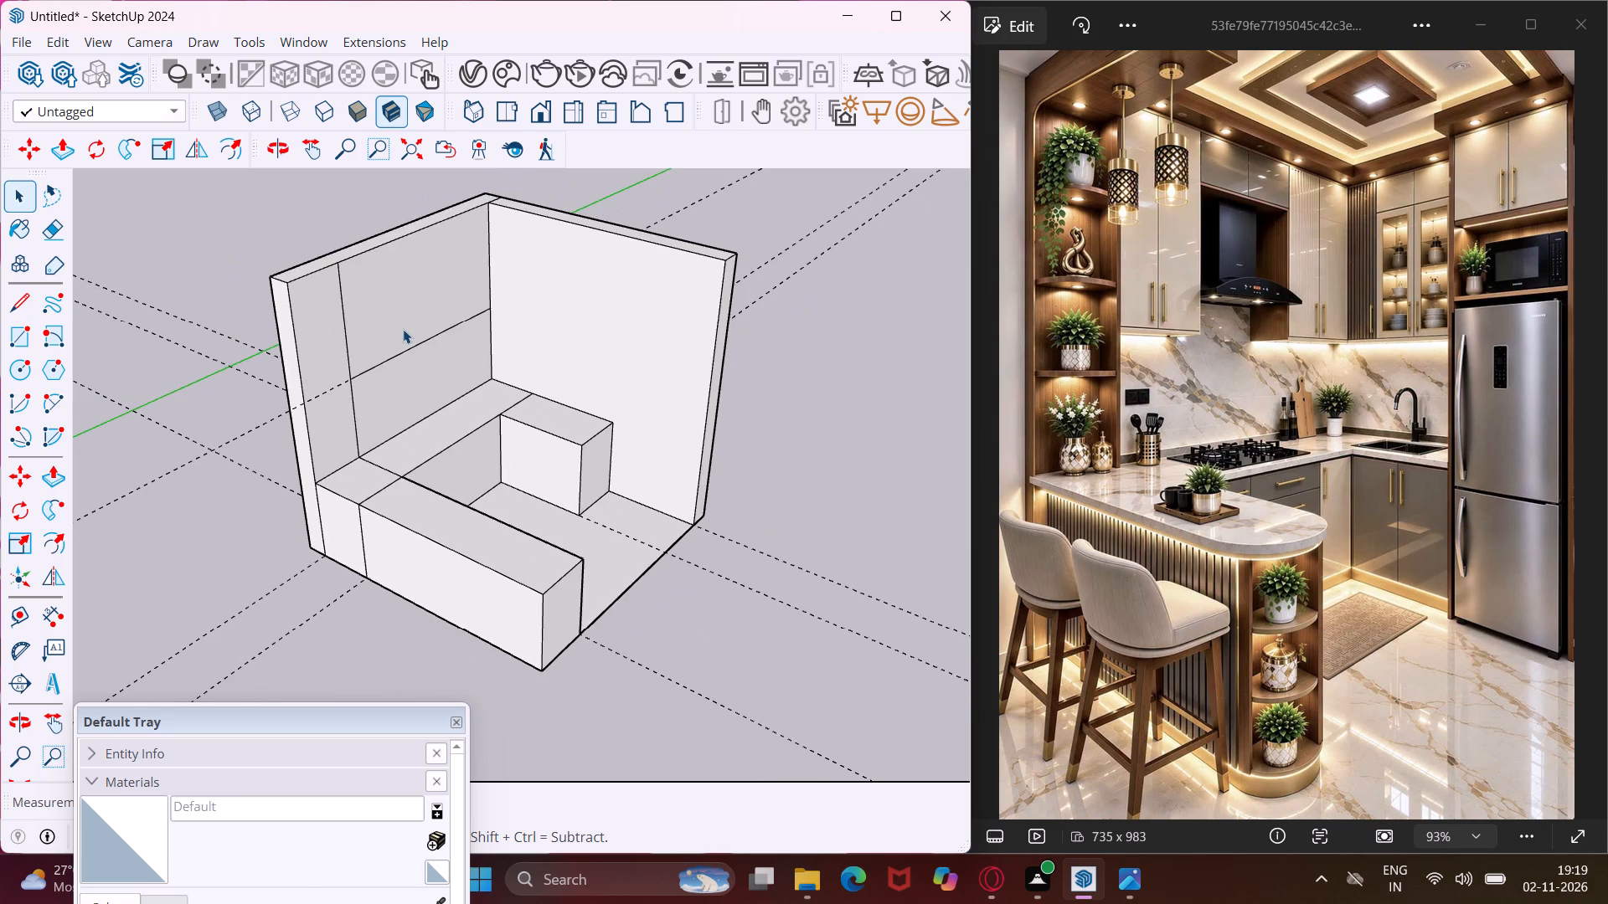
pyautogui.moveTo(402, 329); pyautogui.dragTo(317, 237, button='middle')
pyautogui.scroll(6, 367, 277)
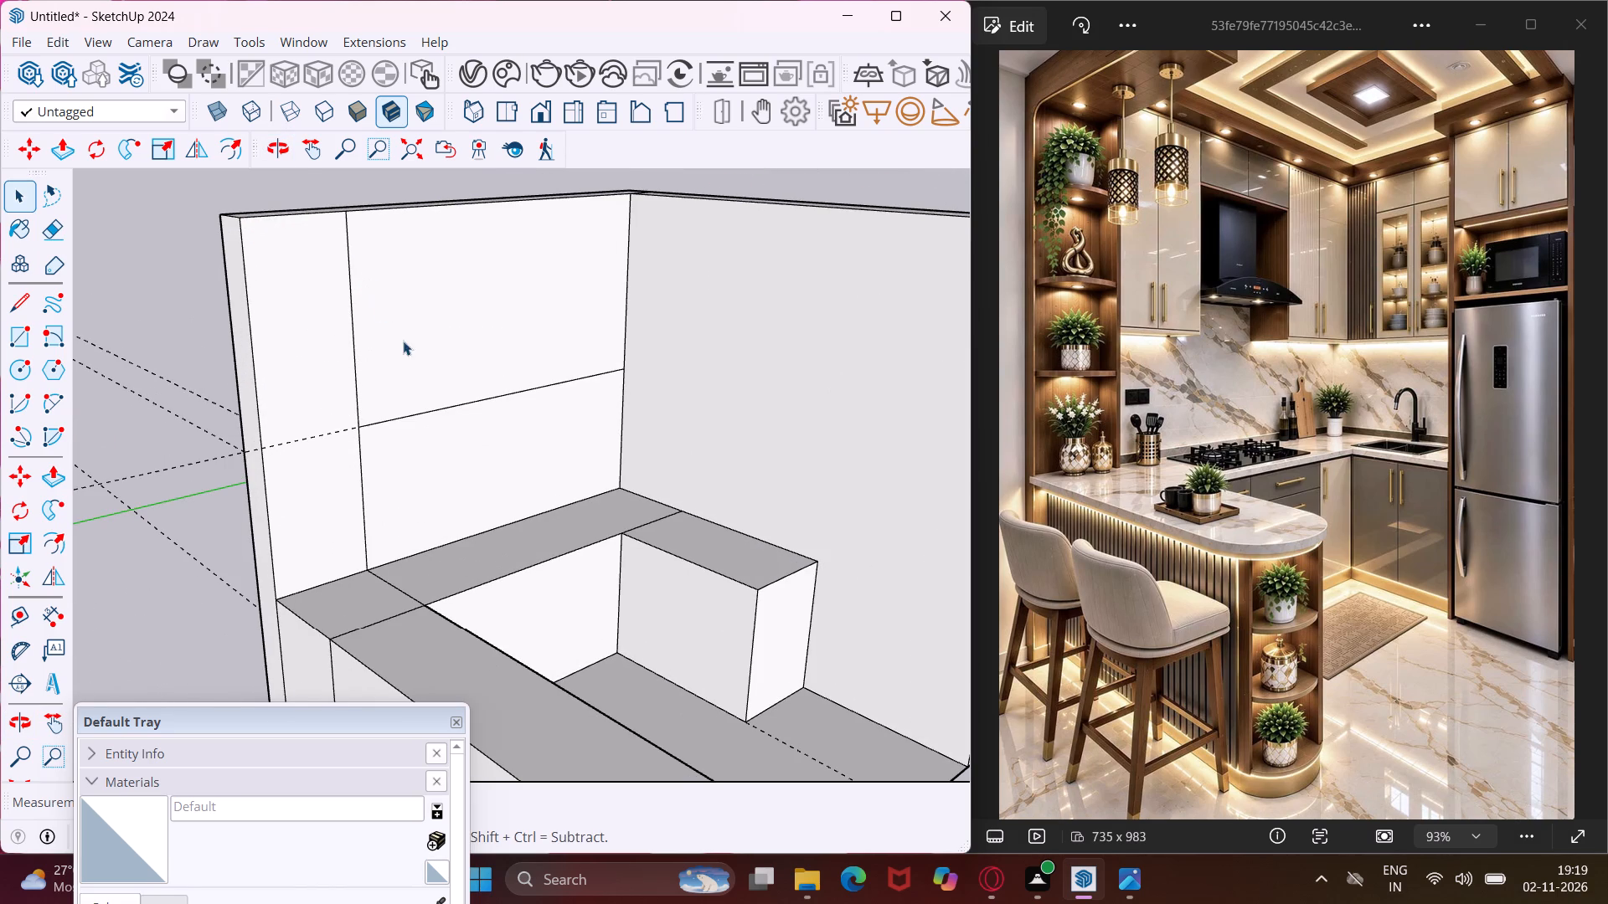
pyautogui.click(370, 369)
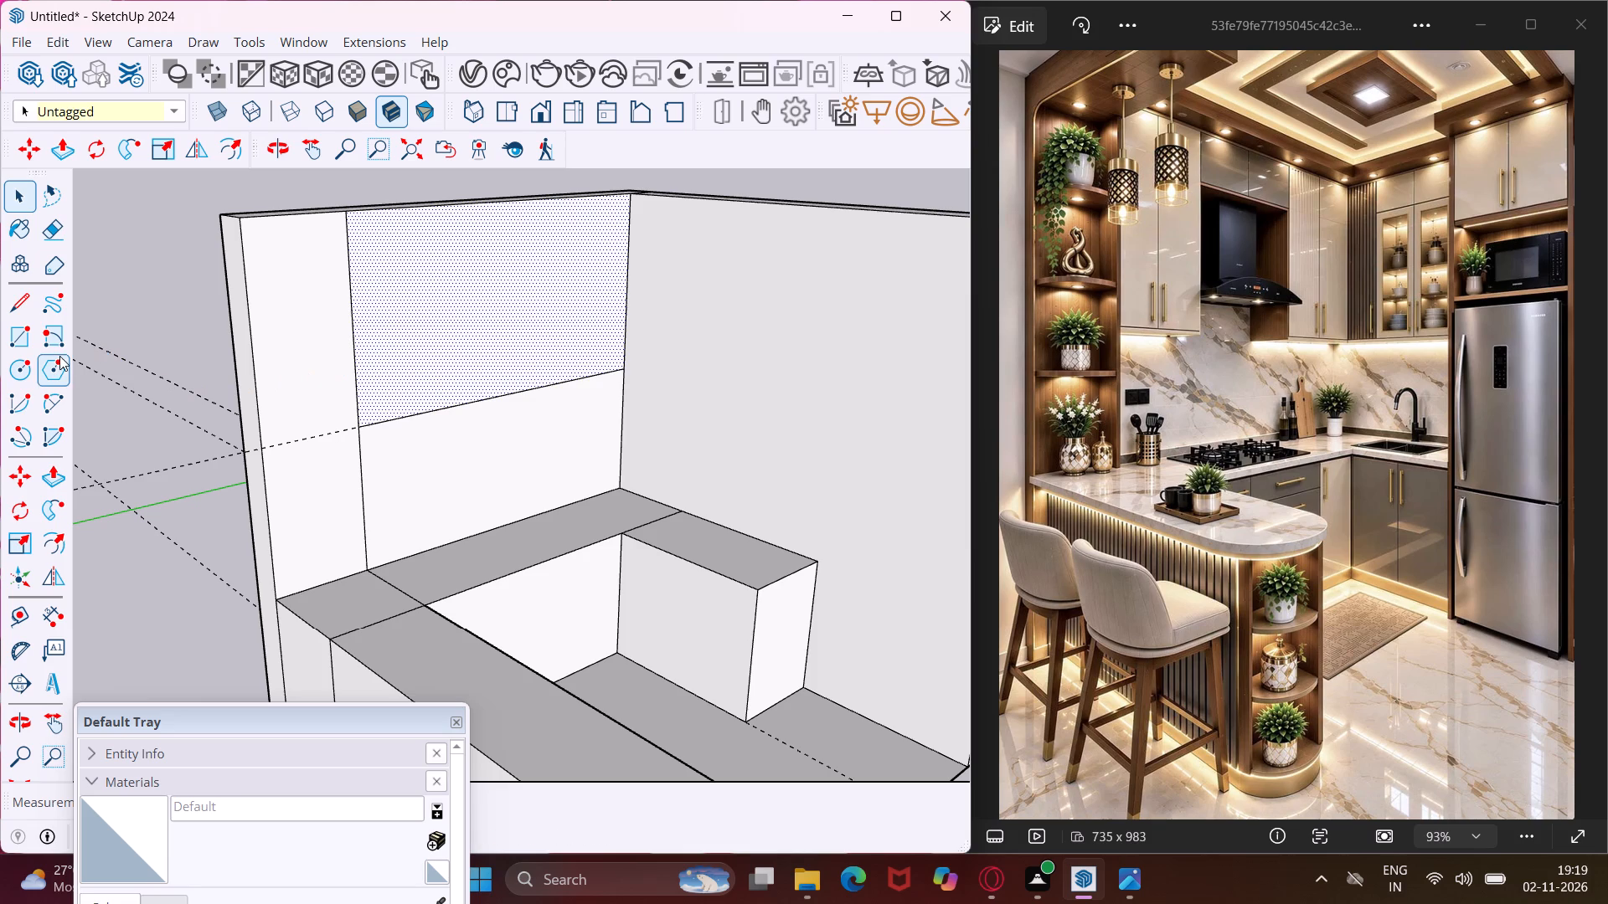
pyautogui.click(15, 306)
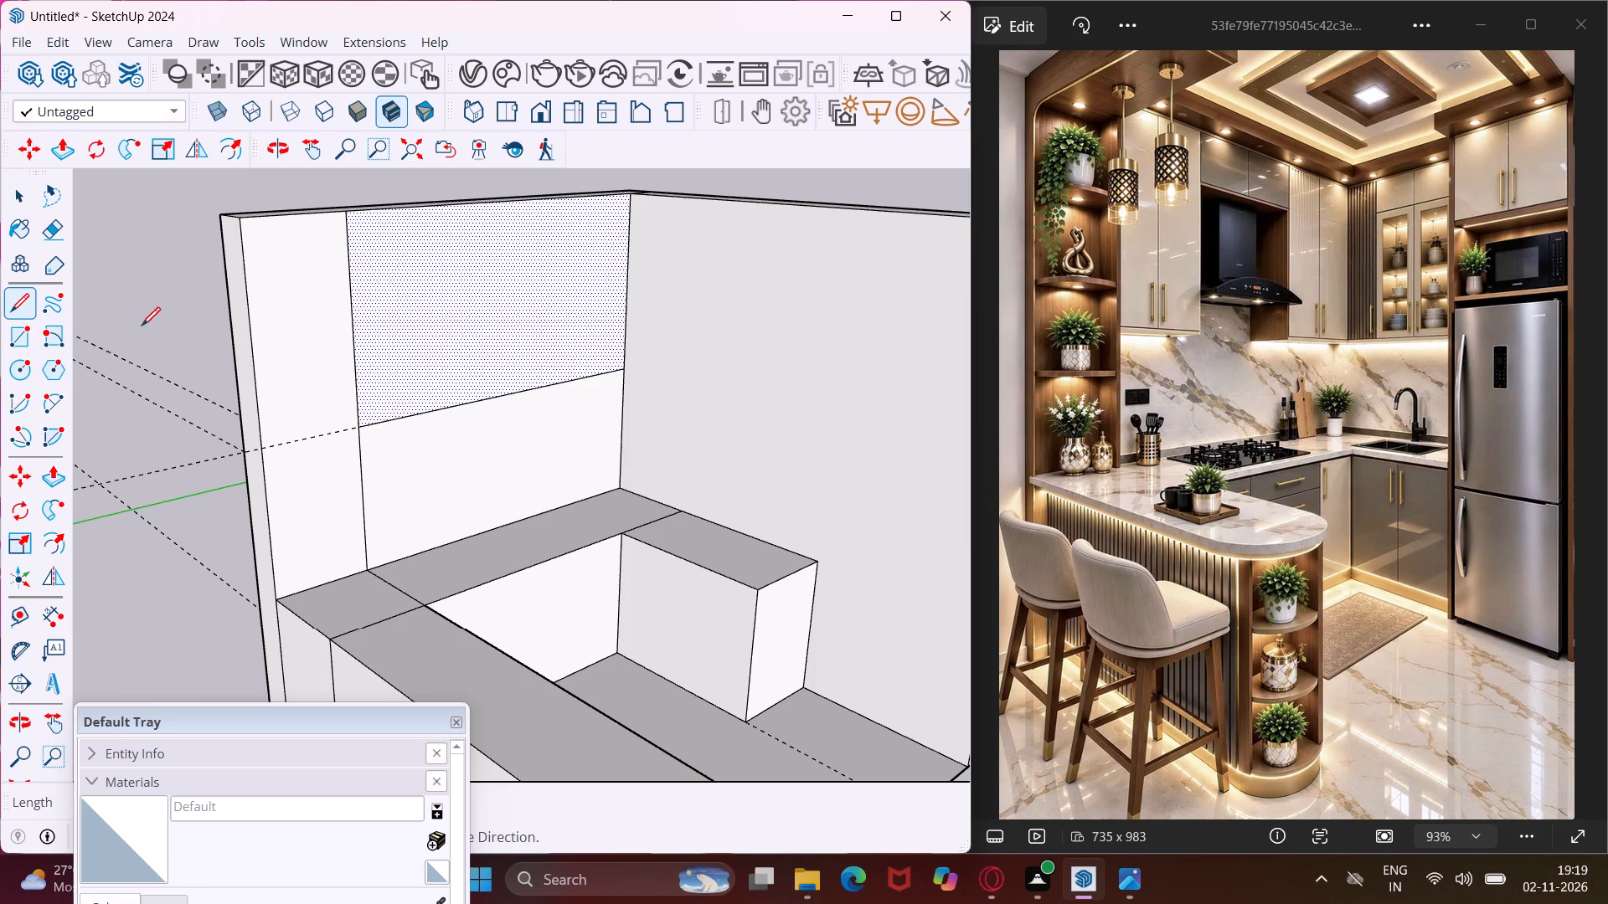
pyautogui.press('Escape')
pyautogui.press('space')
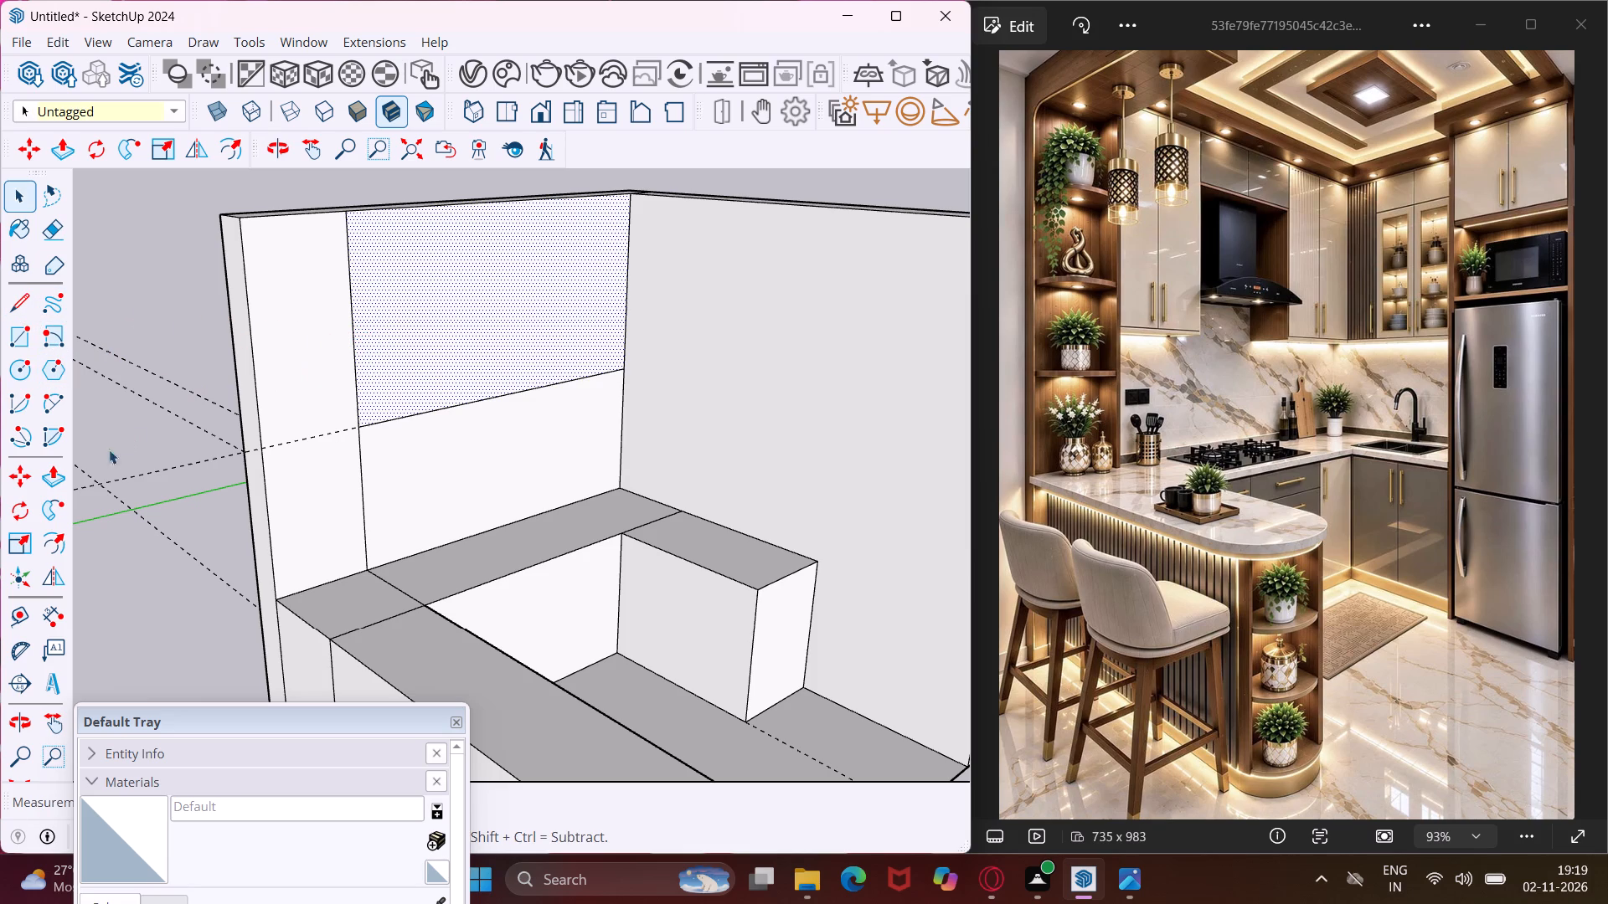
pyautogui.click(27, 612)
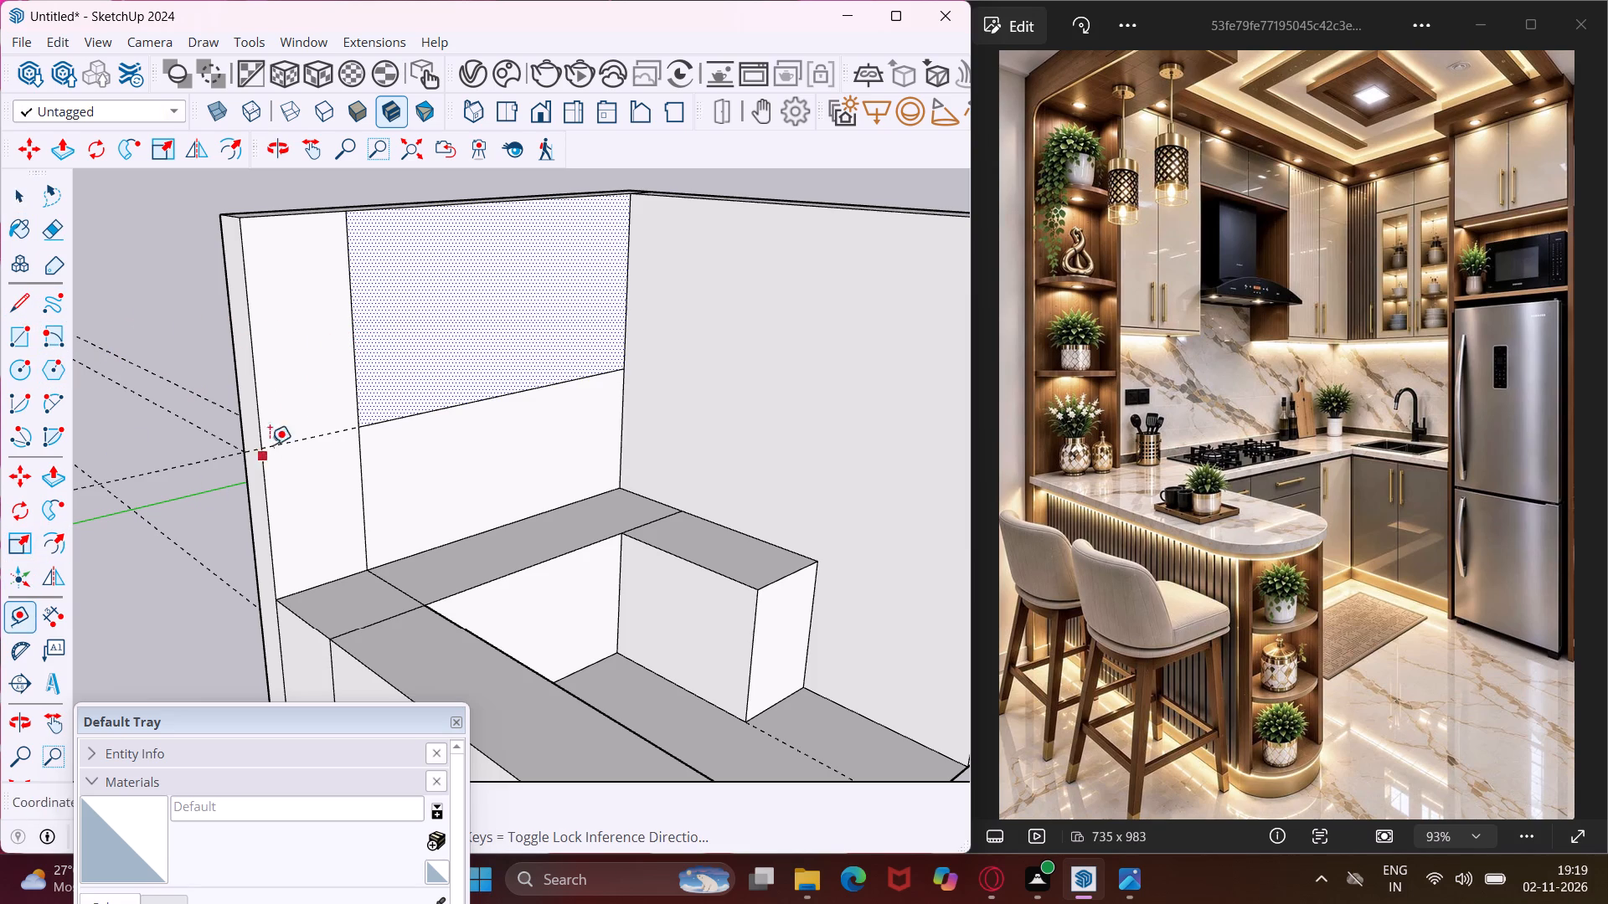
pyautogui.scroll(3, 322, 370)
pyautogui.click(370, 373)
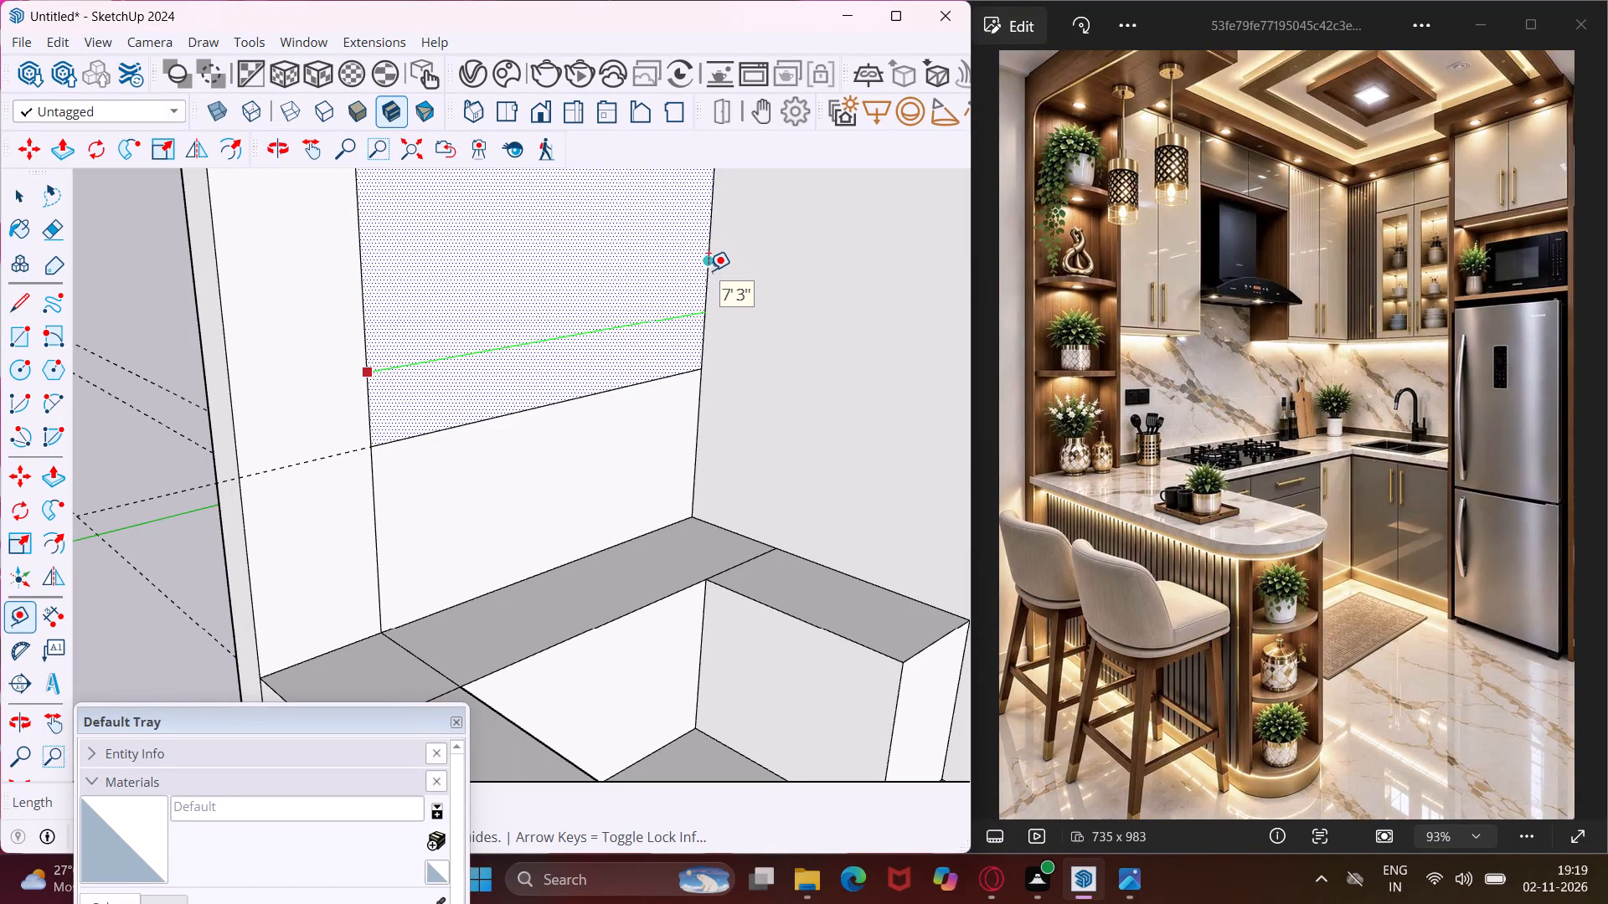
pyautogui.press('Escape')
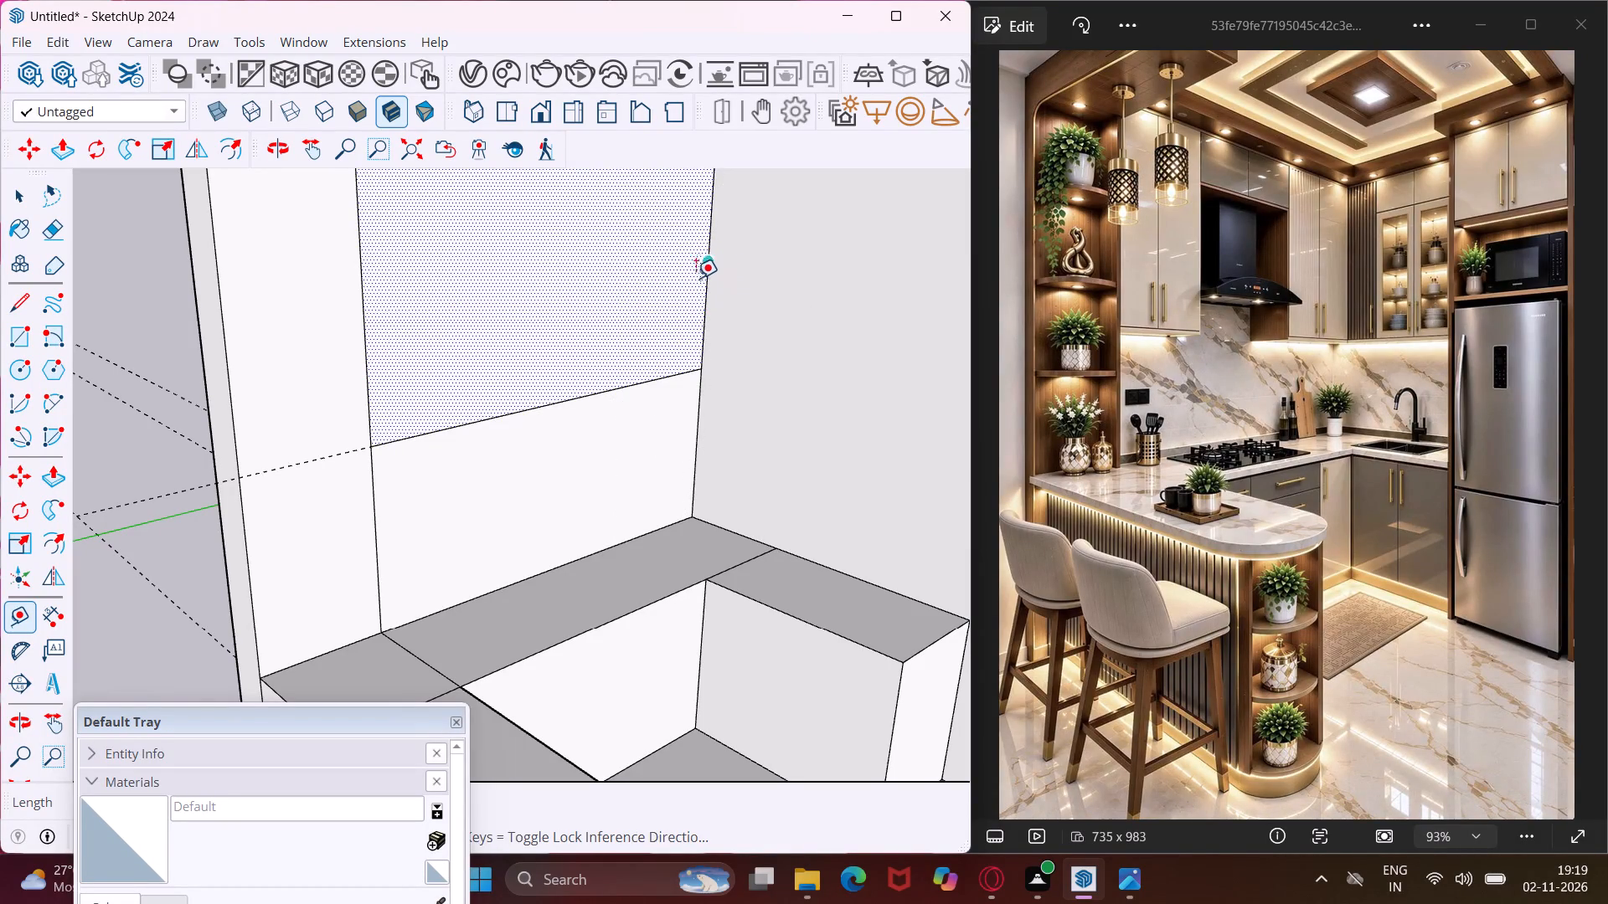
pyautogui.press('space')
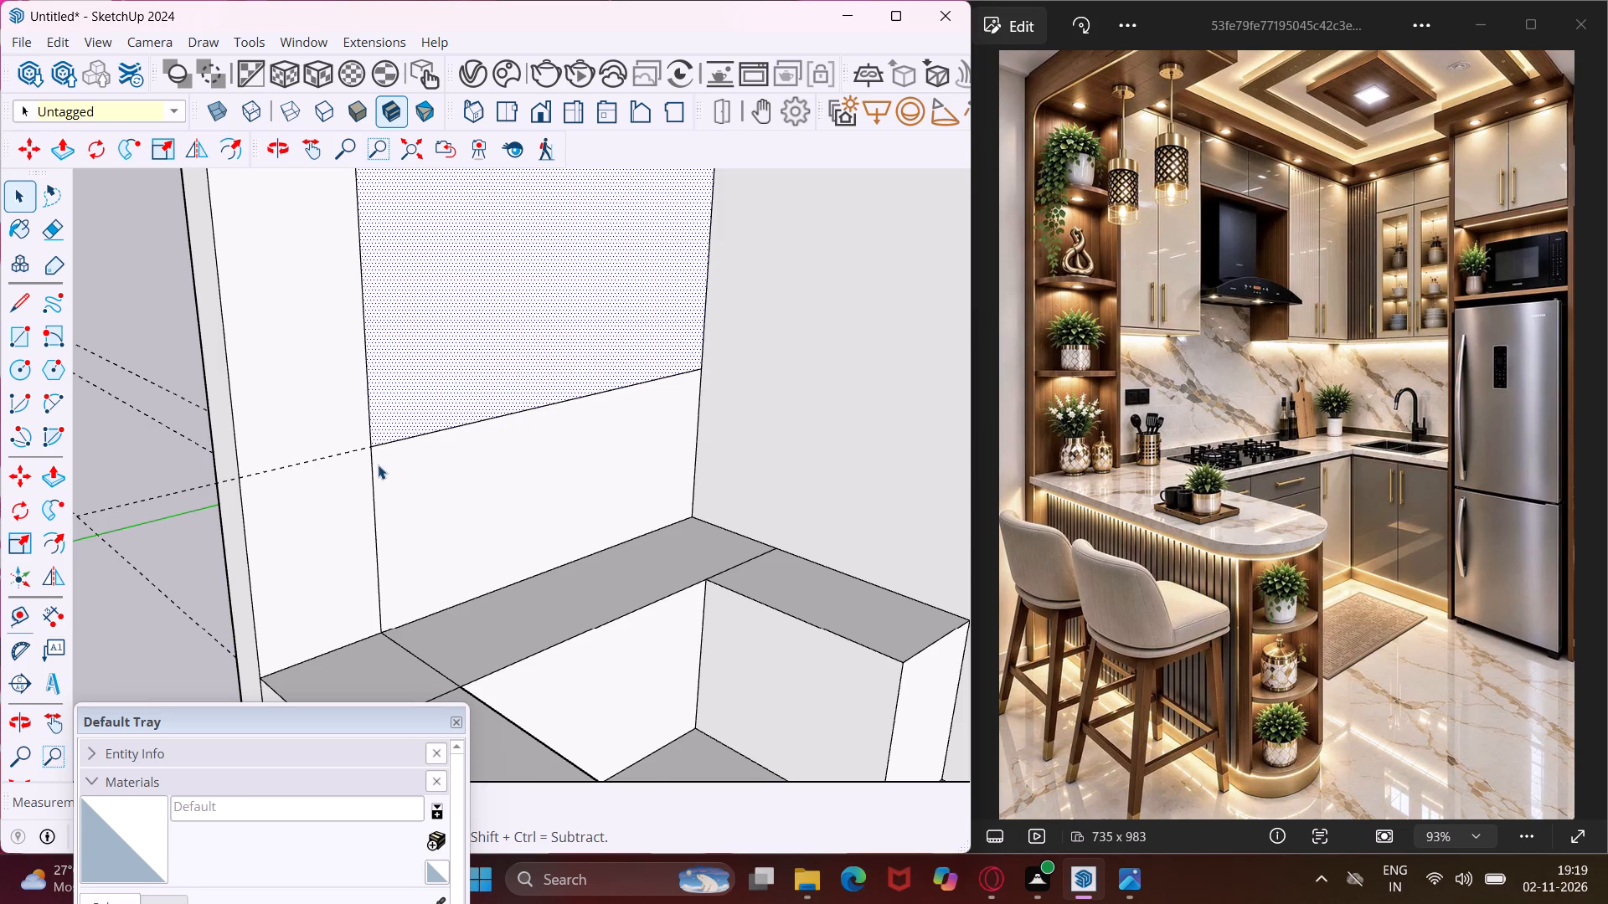
# Erase the upper-cabinet rectangle's bottom edge, the guide along it and the vertical line from the long counter's wall.
pyautogui.scroll(-2, 357, 421)
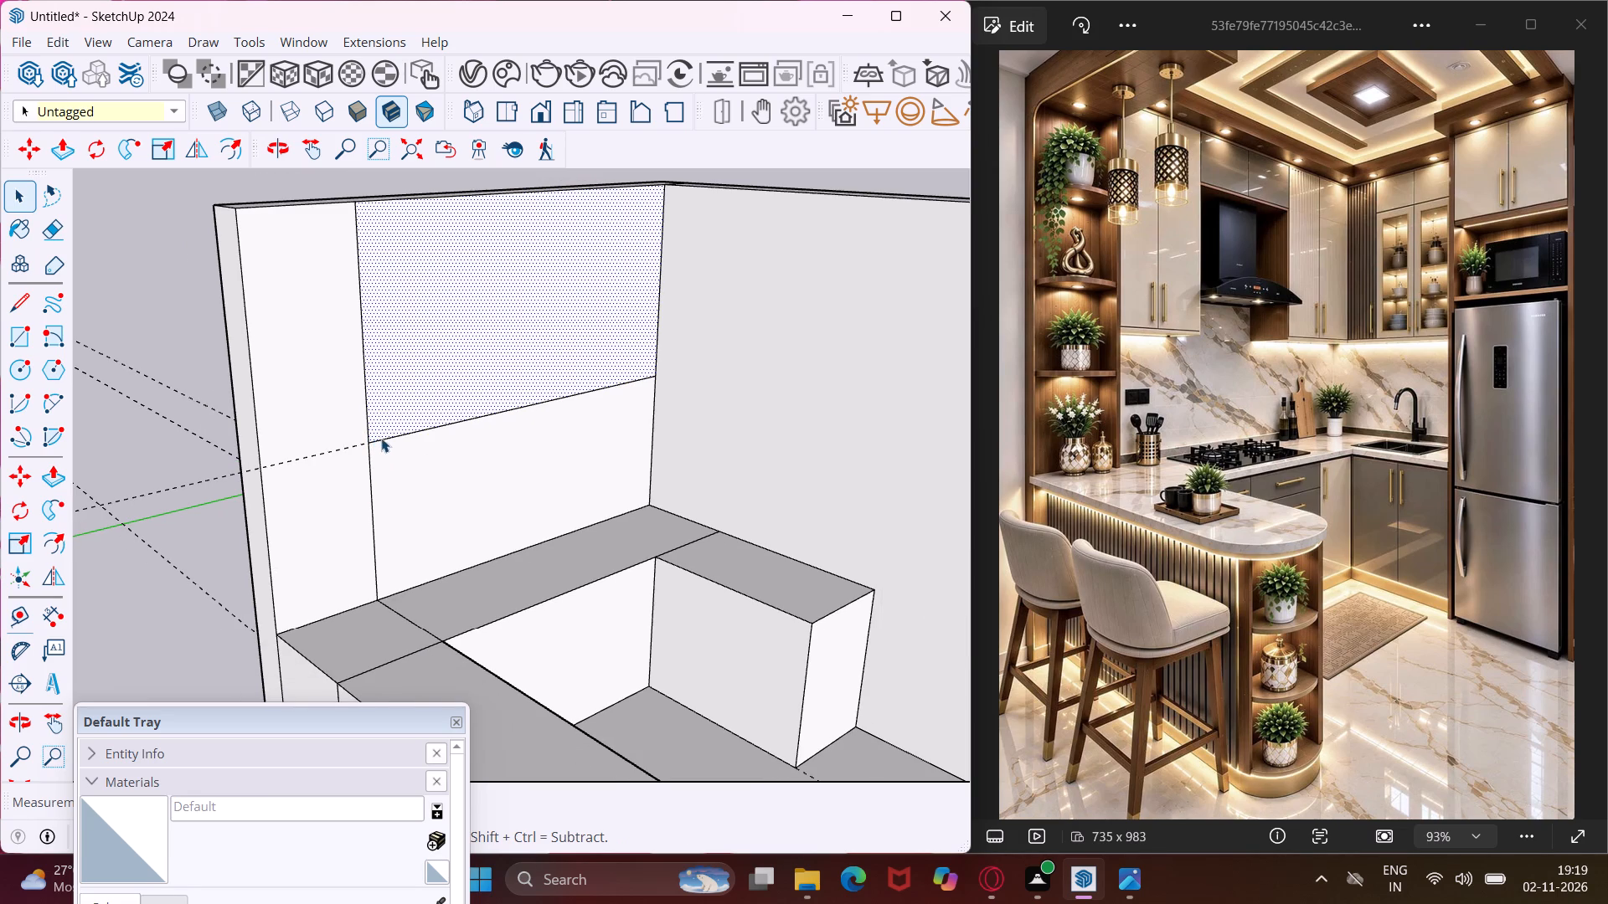
pyautogui.press('e')
pyautogui.click(399, 435)
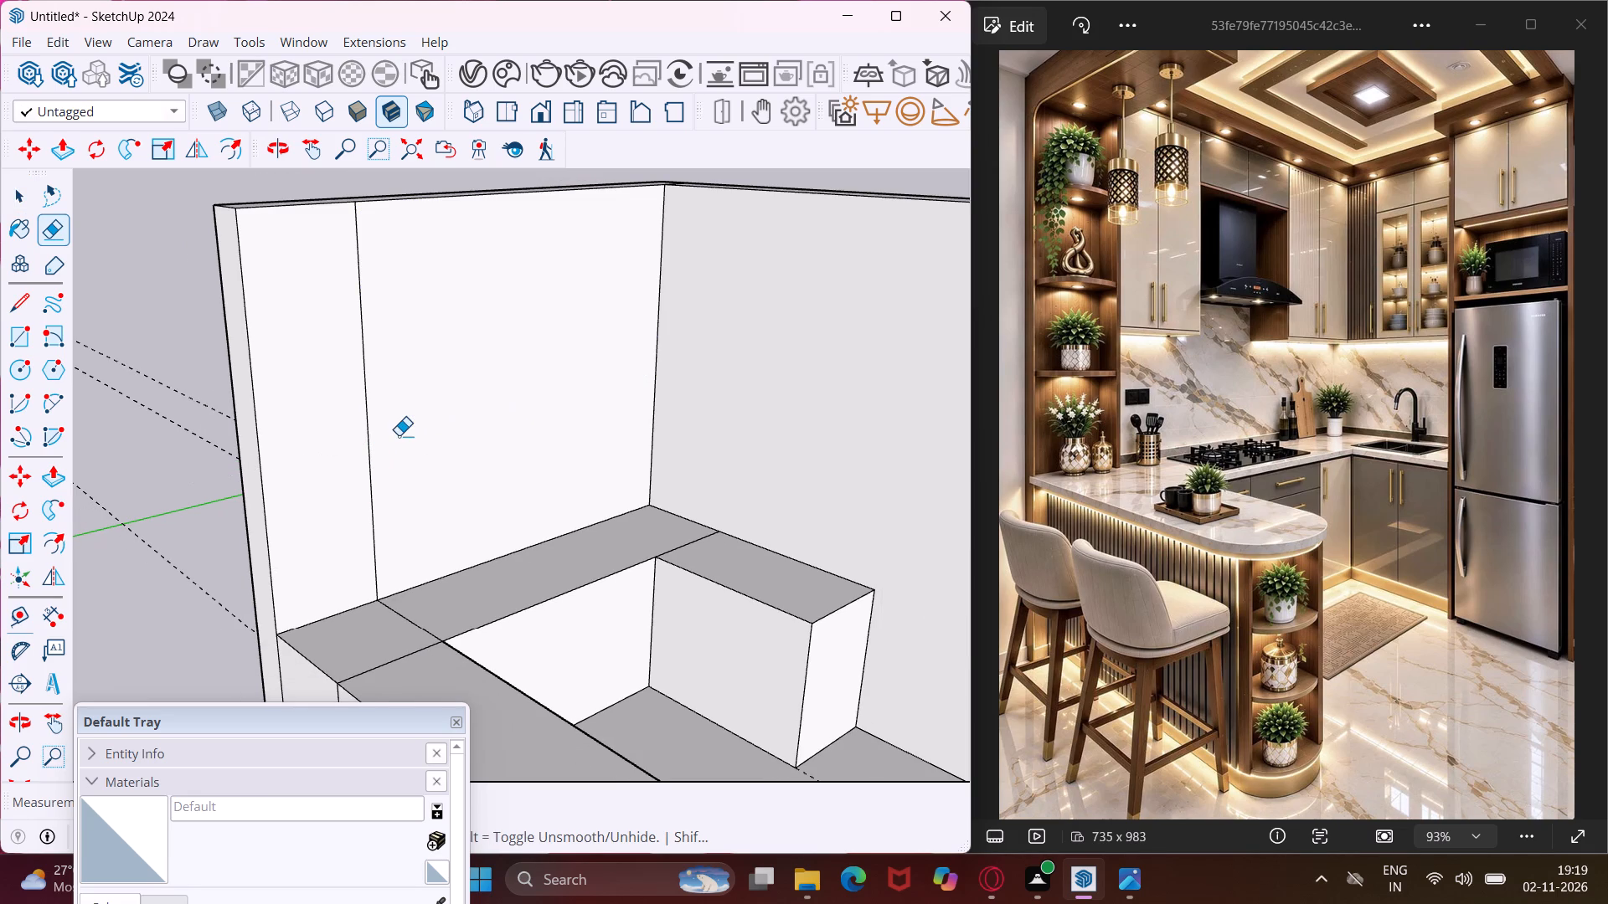
pyautogui.press('Escape')
pyautogui.press('space')
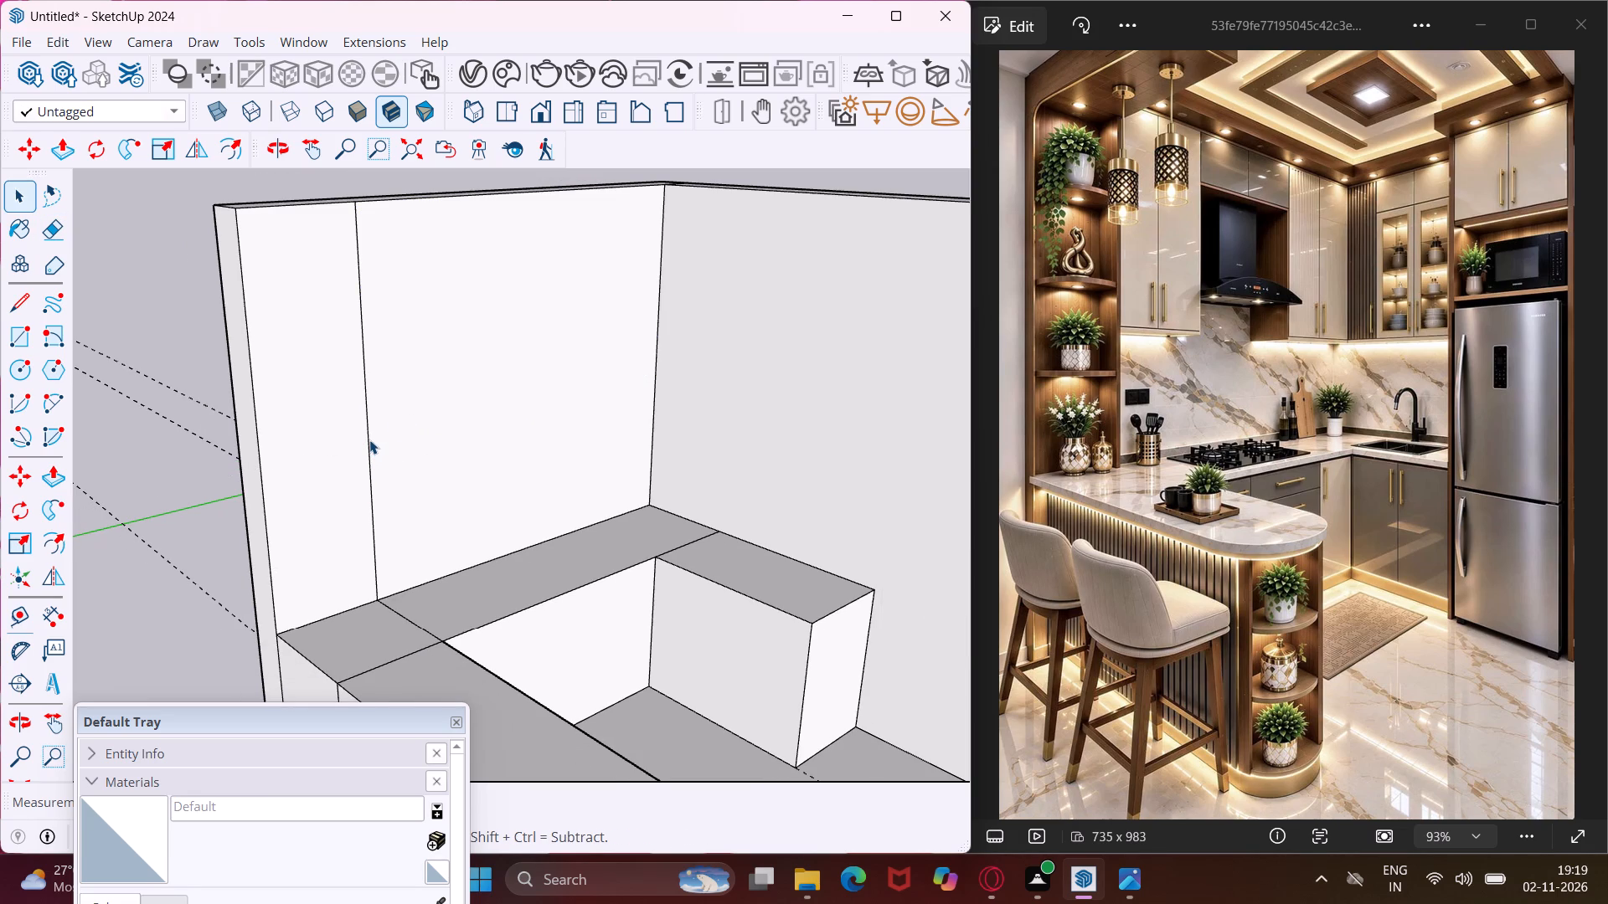
pyautogui.press('e')
pyautogui.click(370, 439)
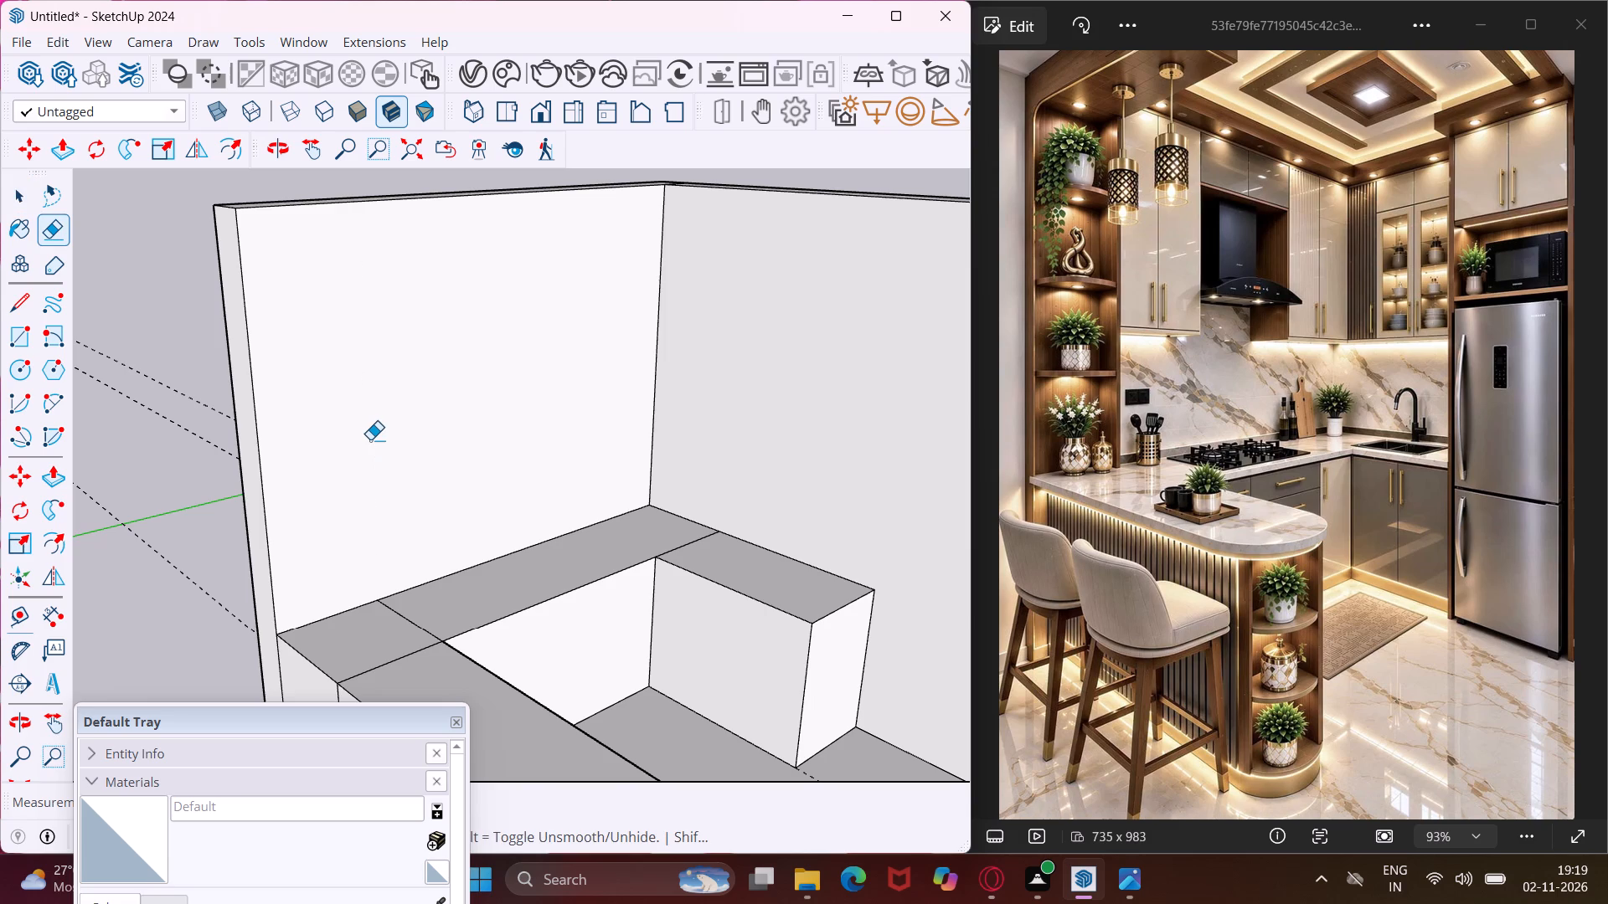
pyautogui.press('Escape')
pyautogui.press('space')
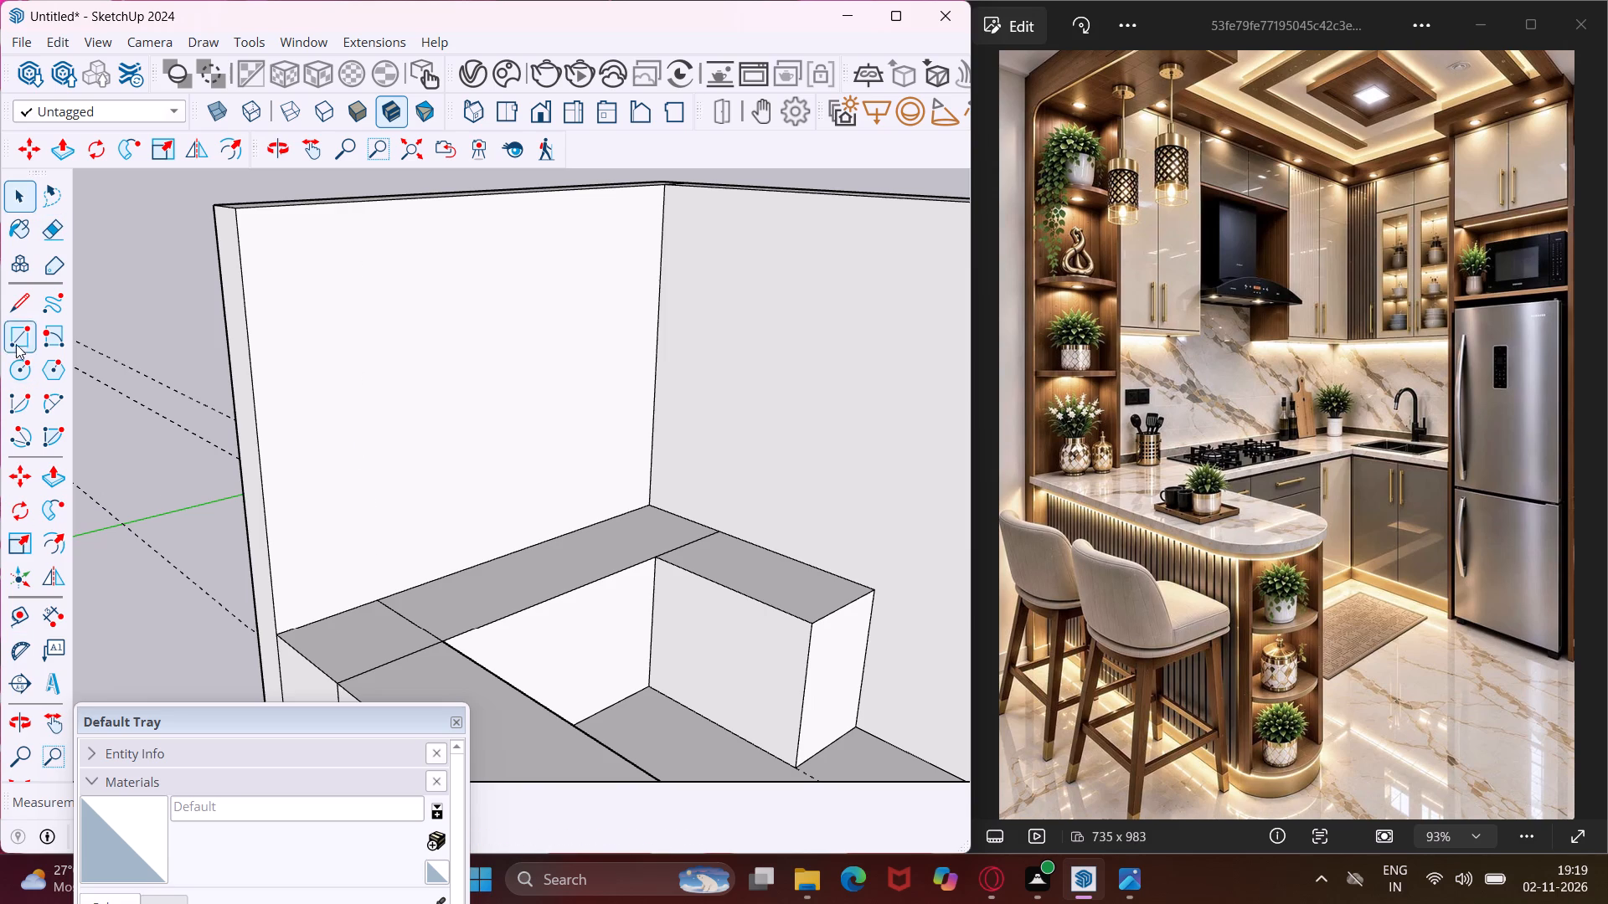
# Draw a new vertical line from the counter's back edge to the wall's top, slightly nearer the wall's free end than the erased one.
pyautogui.click(26, 311)
pyautogui.scroll(3, 282, 554)
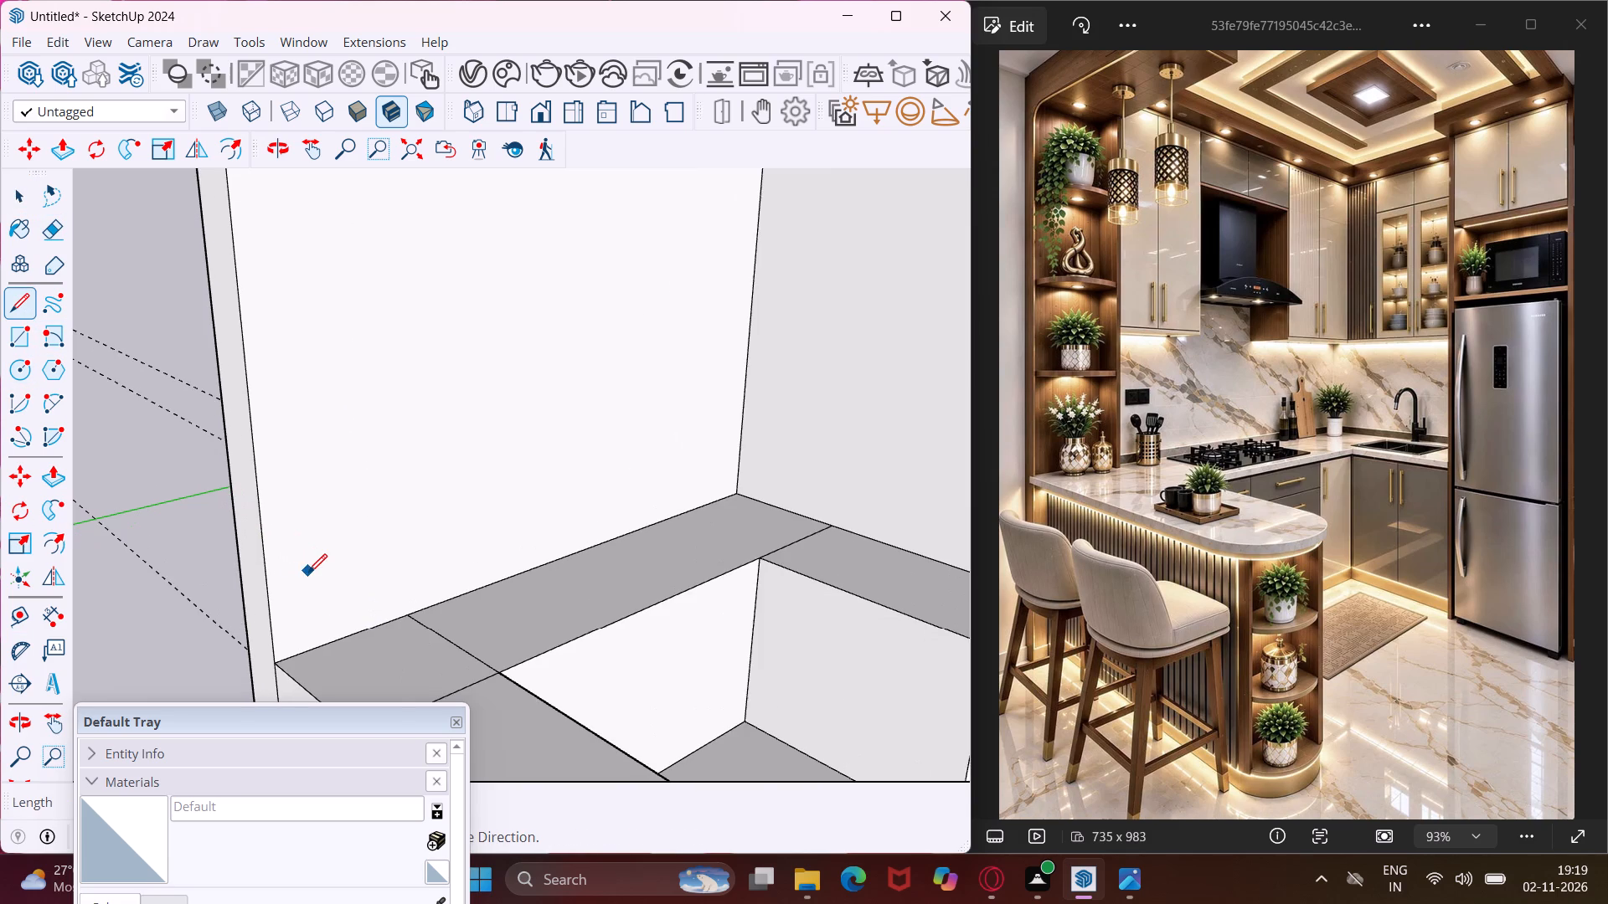
pyautogui.scroll(3, 308, 573)
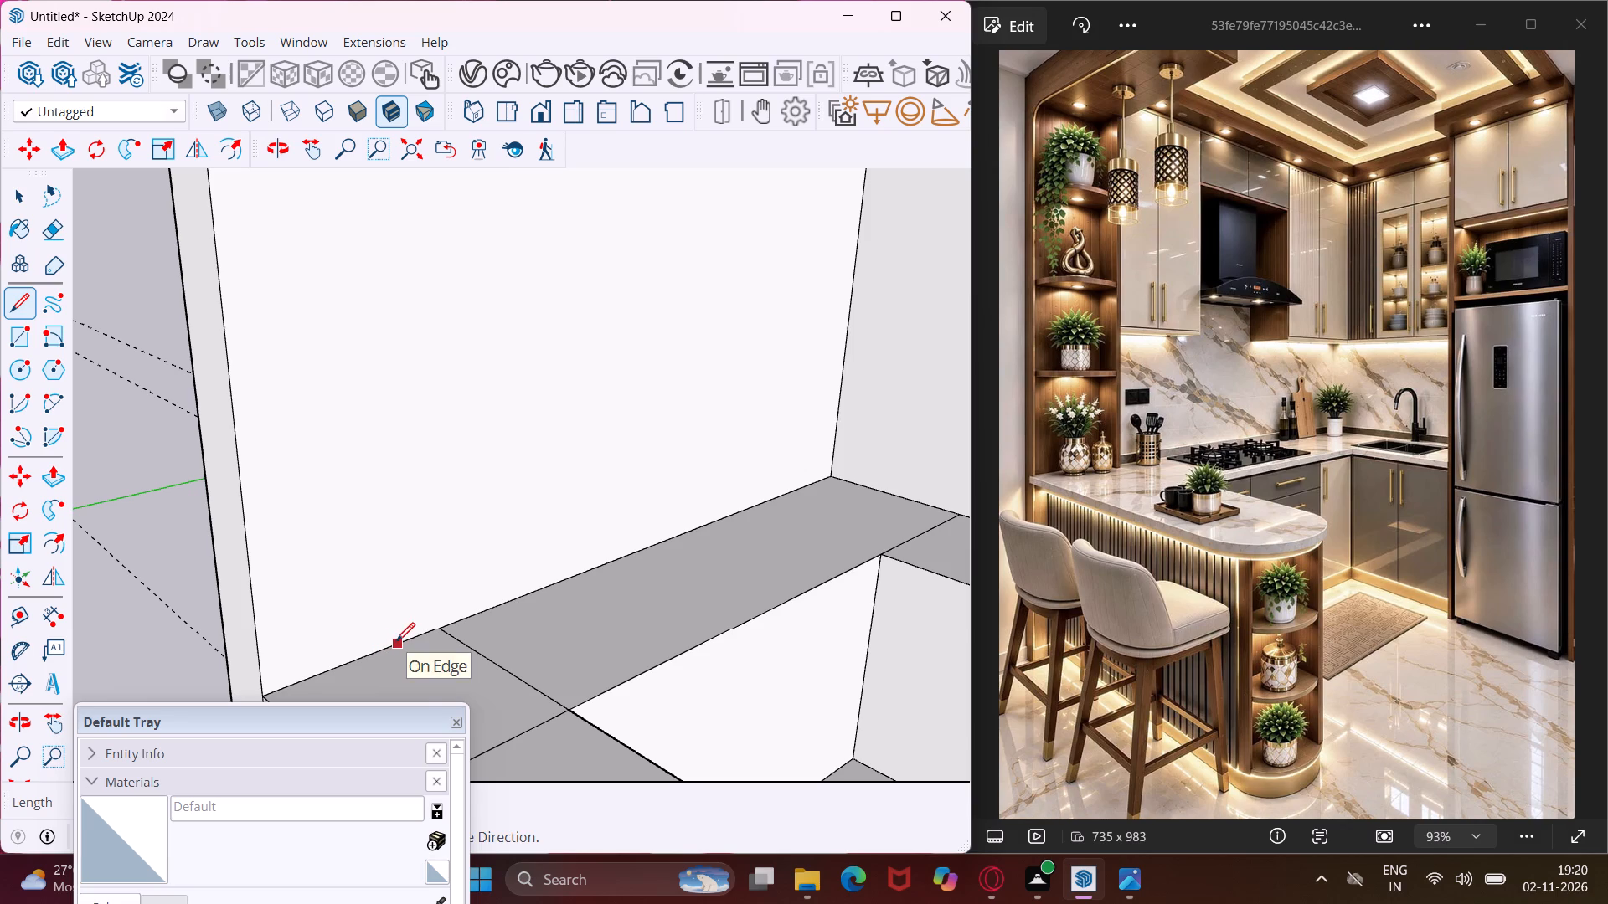
pyautogui.click(396, 641)
pyautogui.scroll(-8, 348, 529)
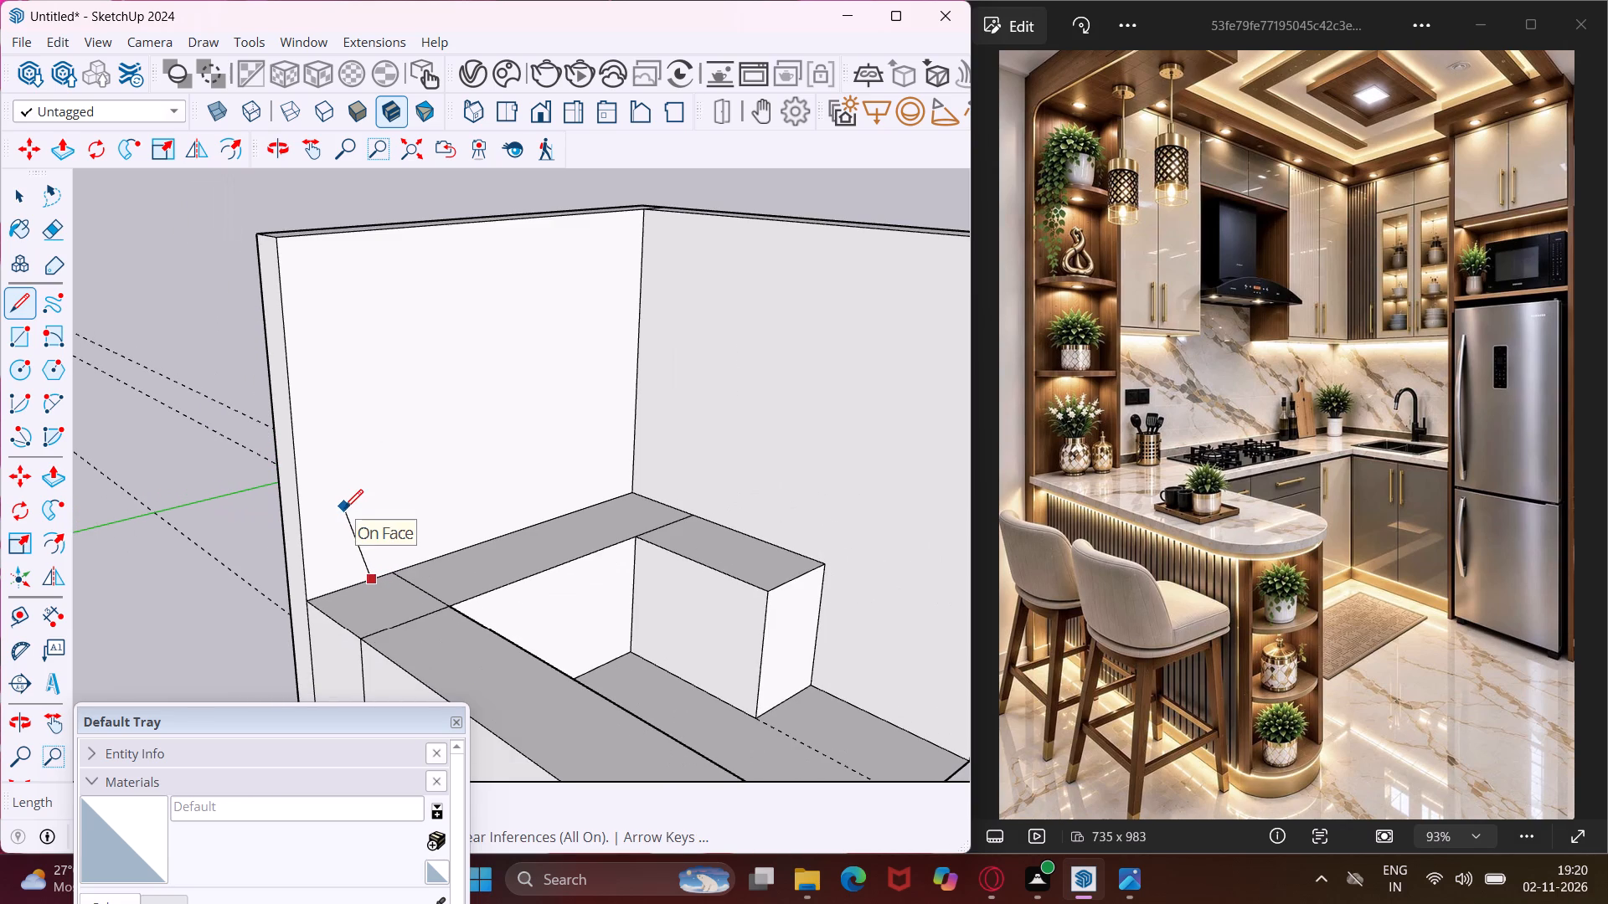
pyautogui.click(347, 241)
pyautogui.press('Escape')
pyautogui.press('space')
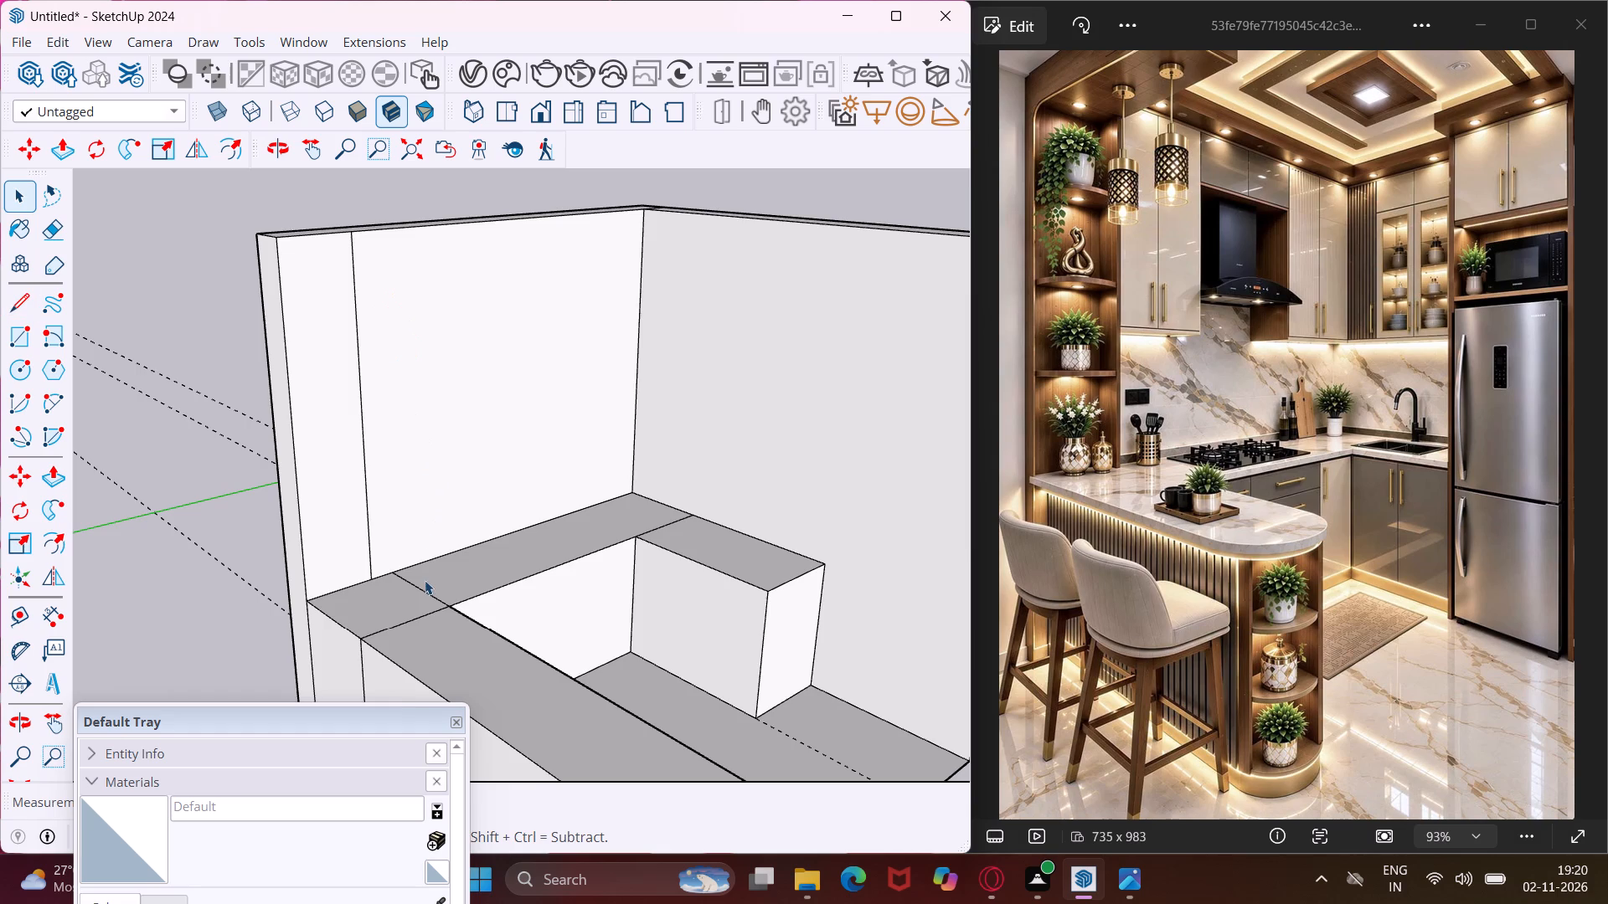
# Erase the dividing lines on the countertop at both corners so the U-shaped top is one continuous face.
pyautogui.scroll(10, 425, 580)
pyautogui.press('e')
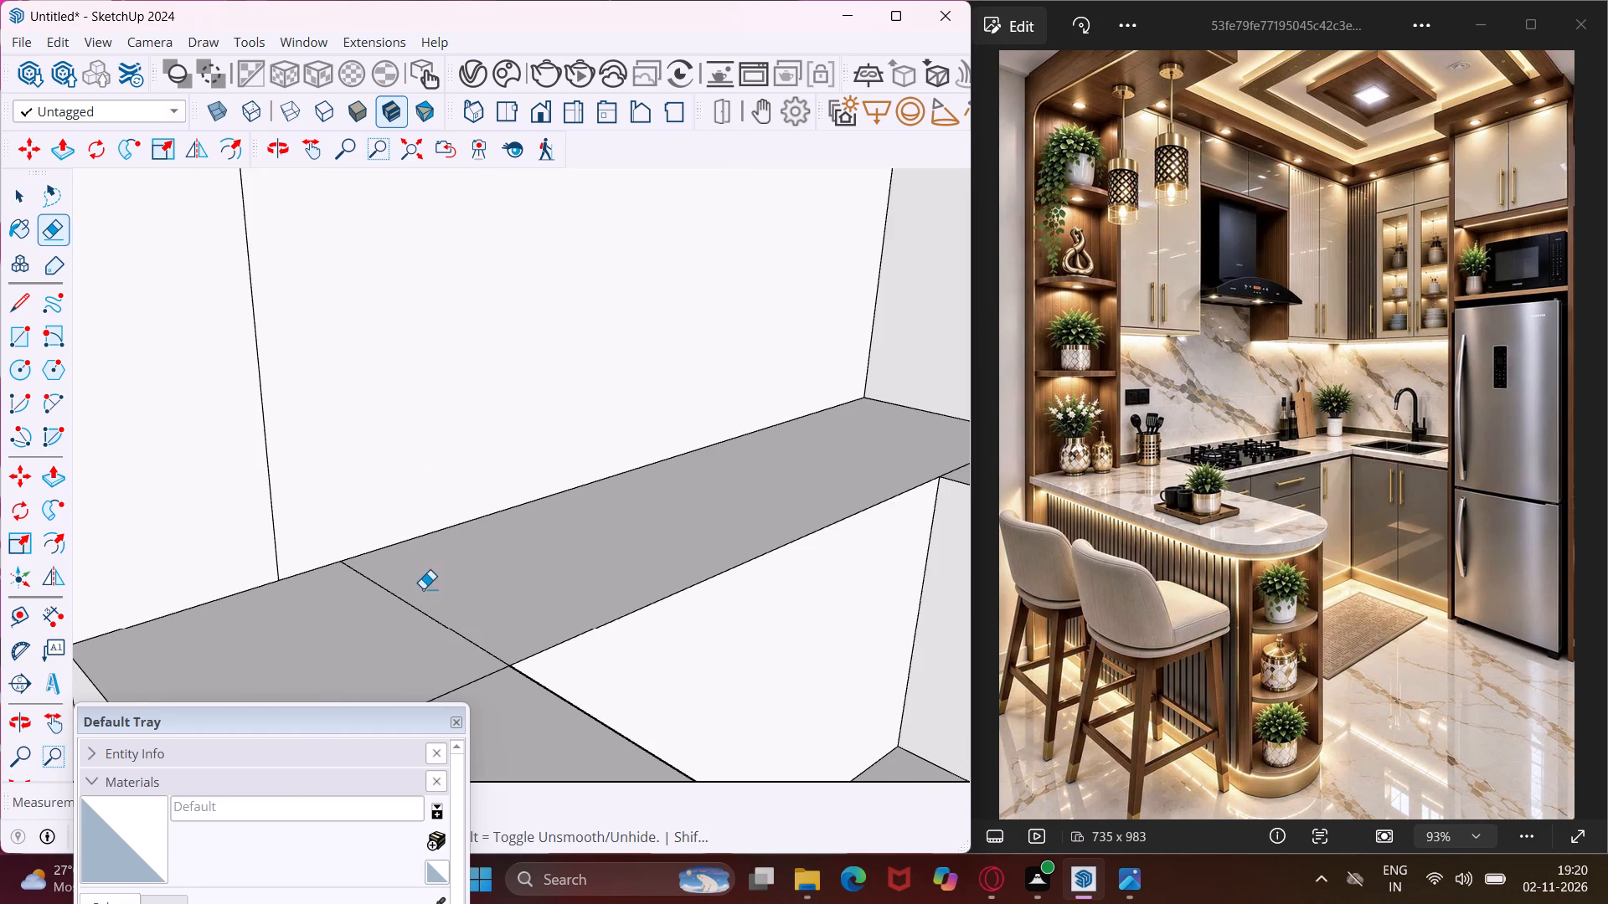
pyautogui.click(435, 622)
pyautogui.scroll(-4, 462, 600)
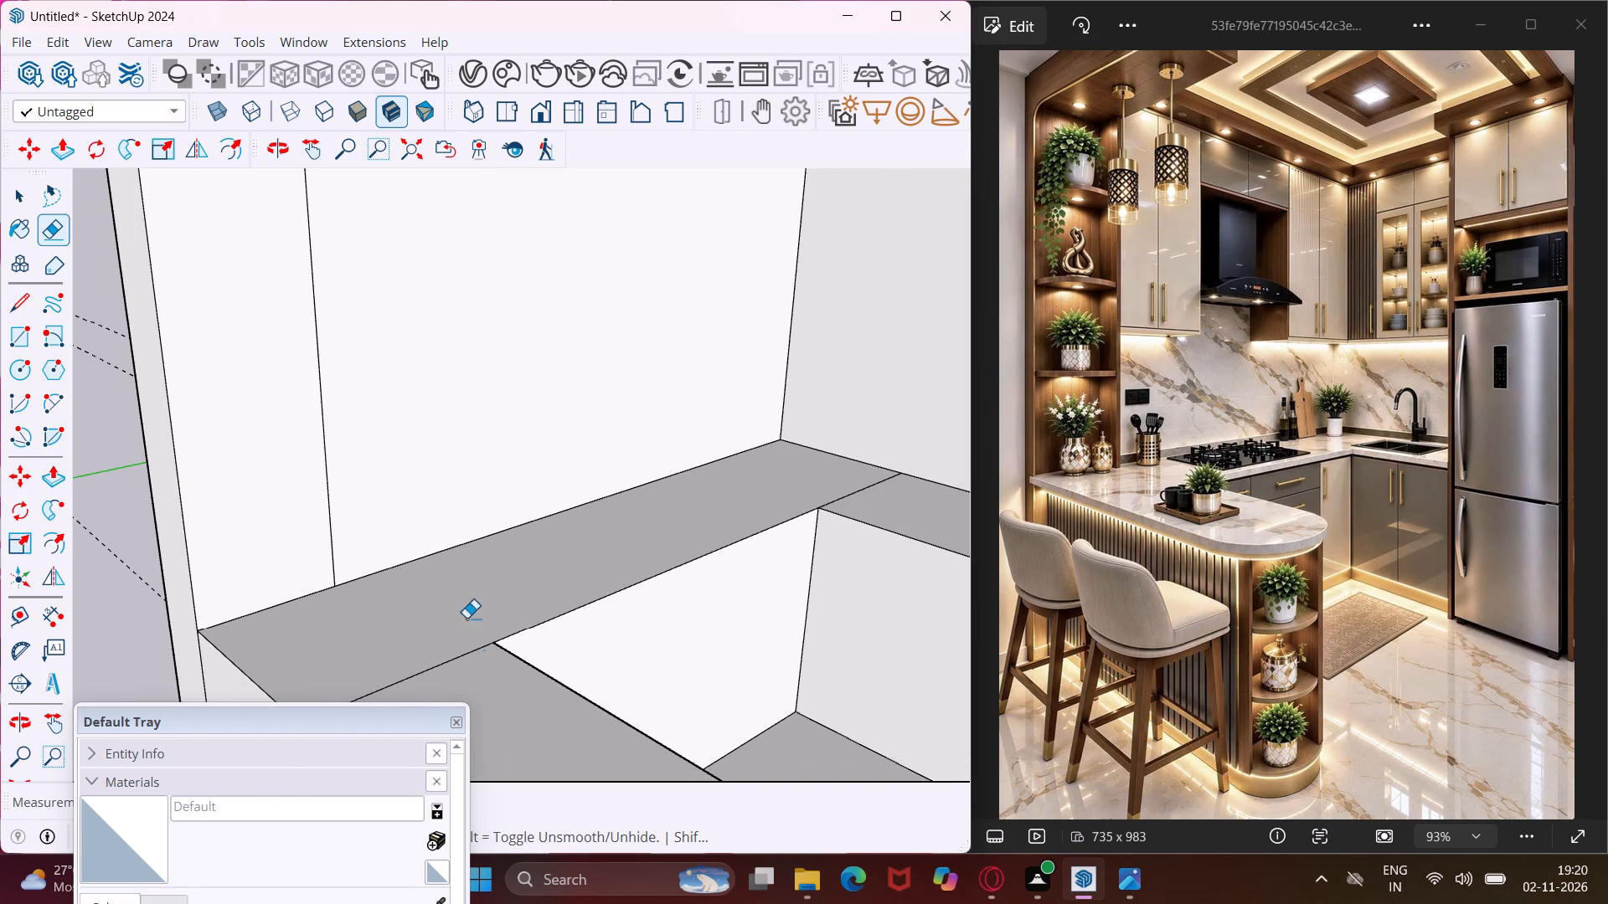
pyautogui.click(457, 654)
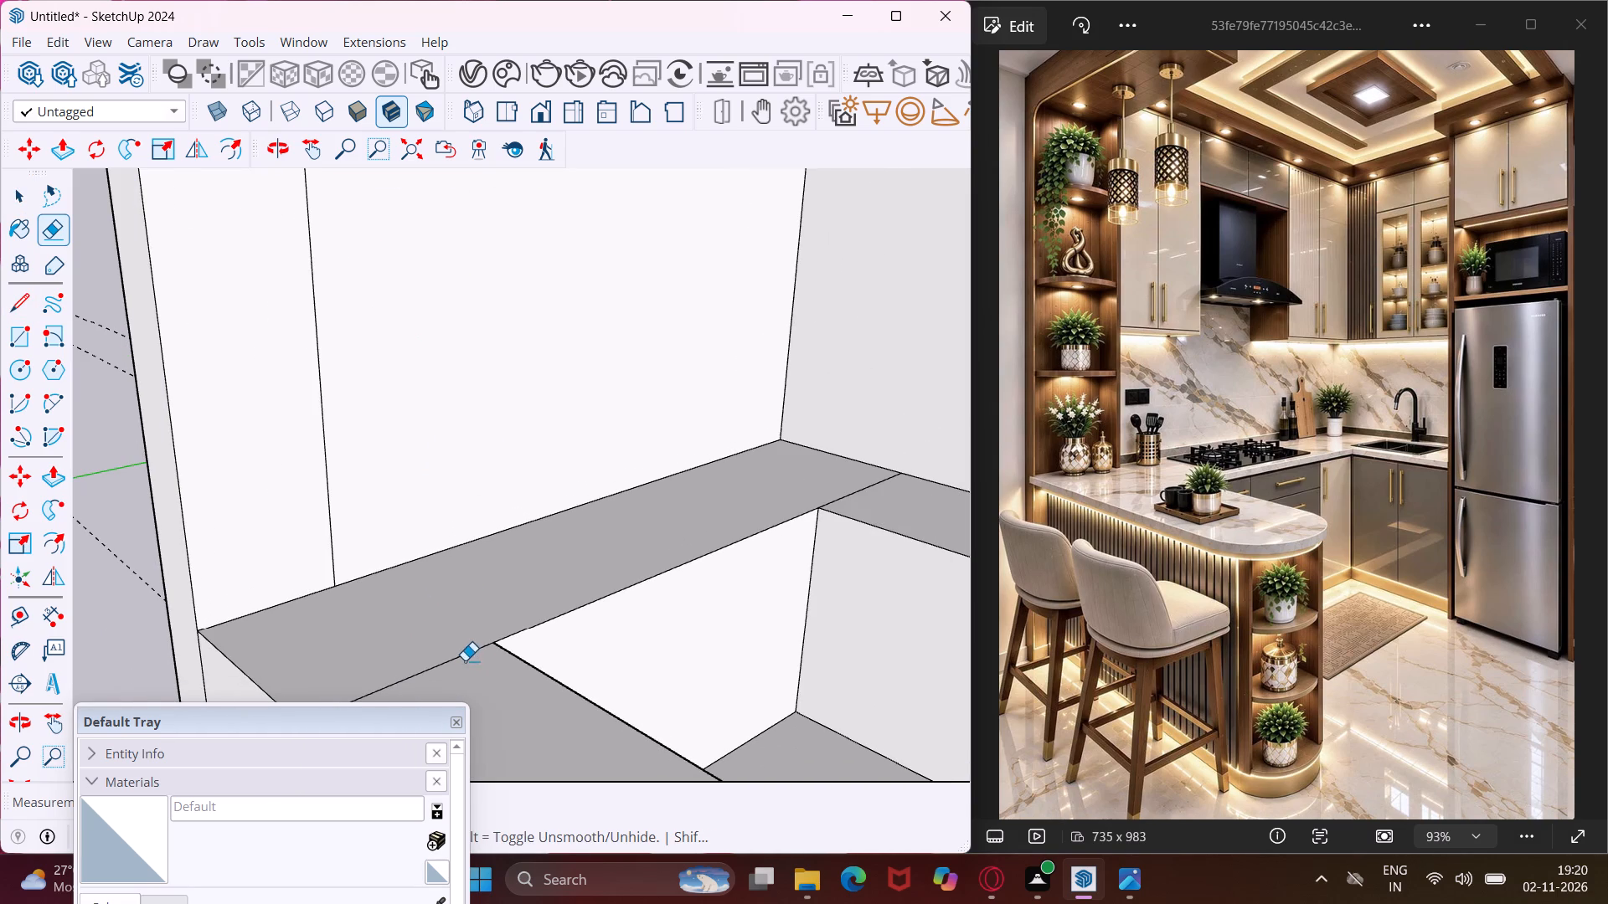
pyautogui.click(461, 652)
pyautogui.moveTo(472, 650); pyautogui.dragTo(462, 642)
pyautogui.click(853, 488)
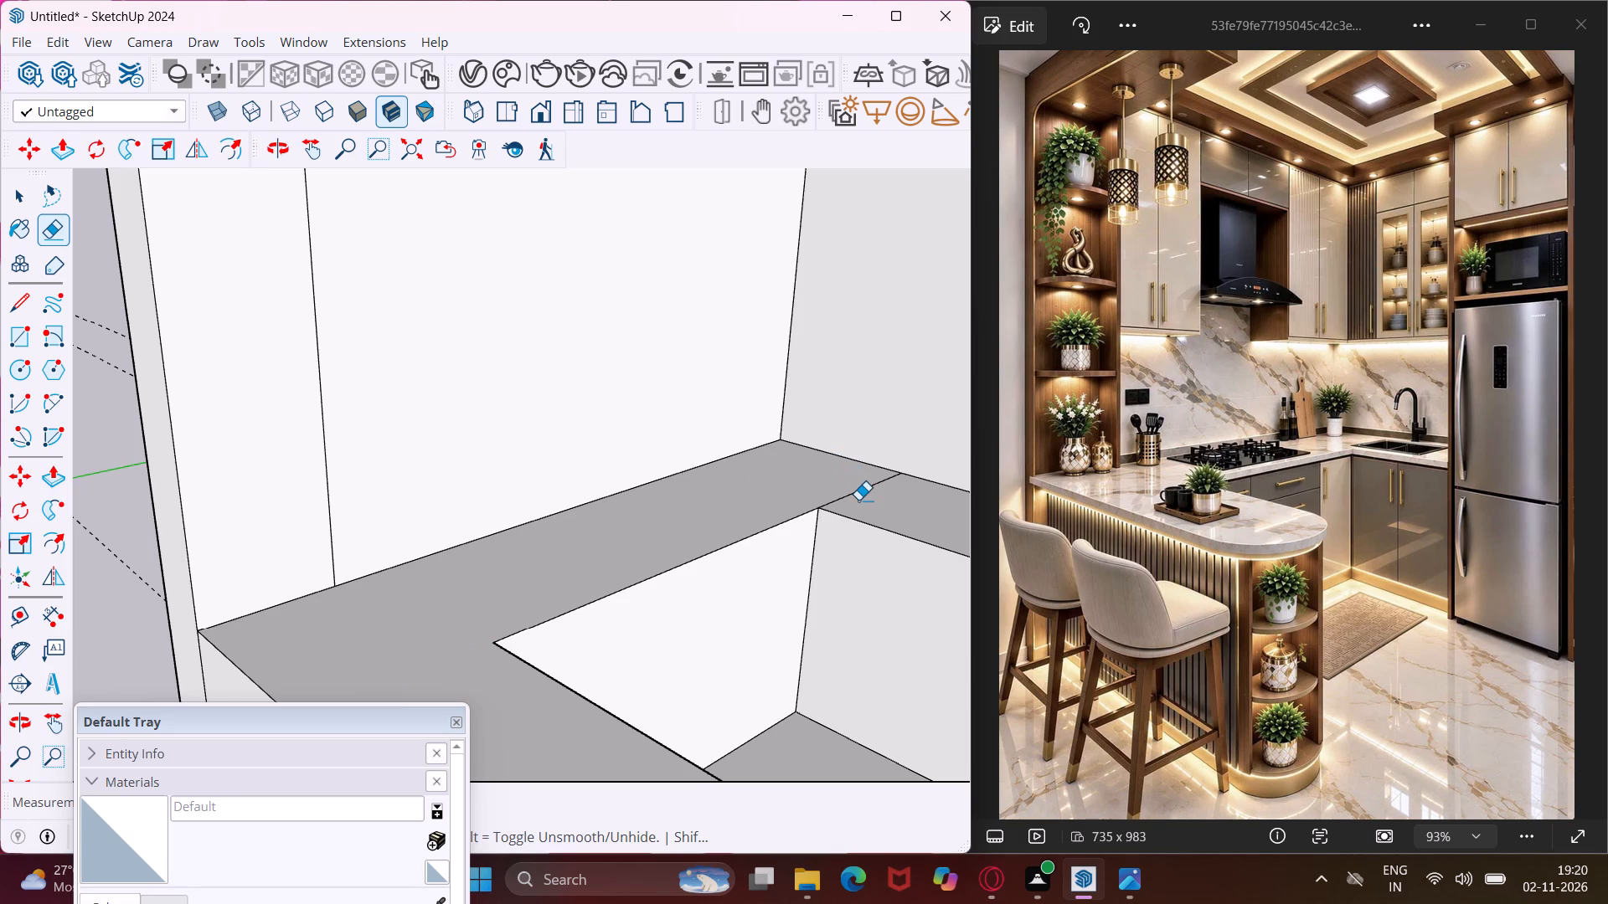
pyautogui.click(858, 493)
pyautogui.scroll(-5, 547, 506)
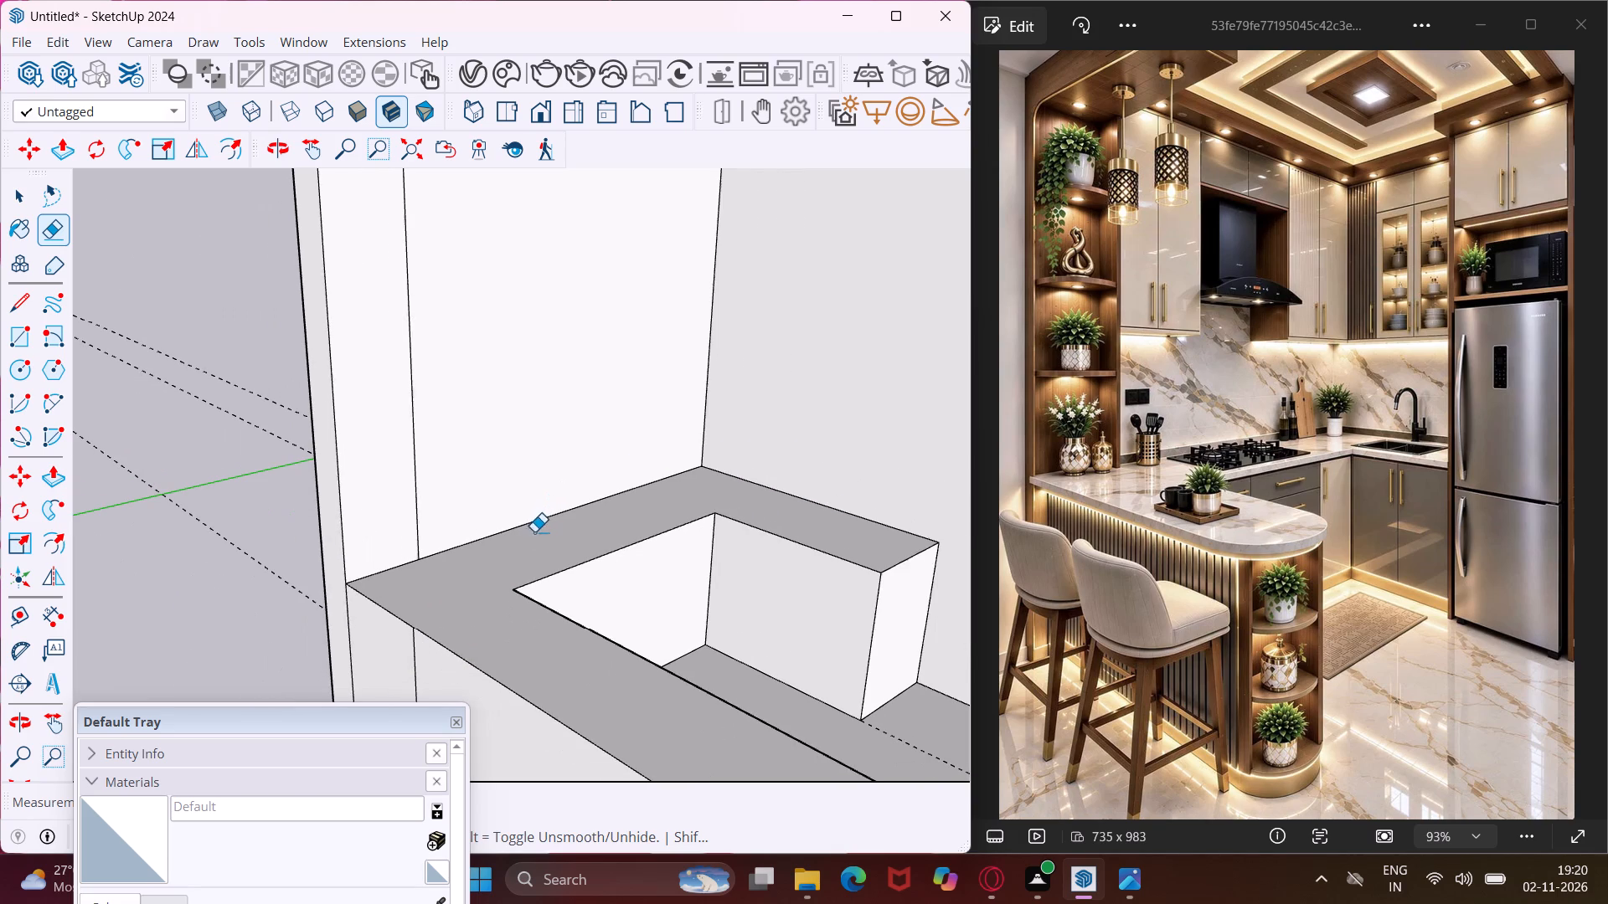
pyautogui.press('Escape')
pyautogui.press('space')
# Place a horizontal guide on the wall 3' above the long counter's back edge.
pyautogui.scroll(-2, 402, 533)
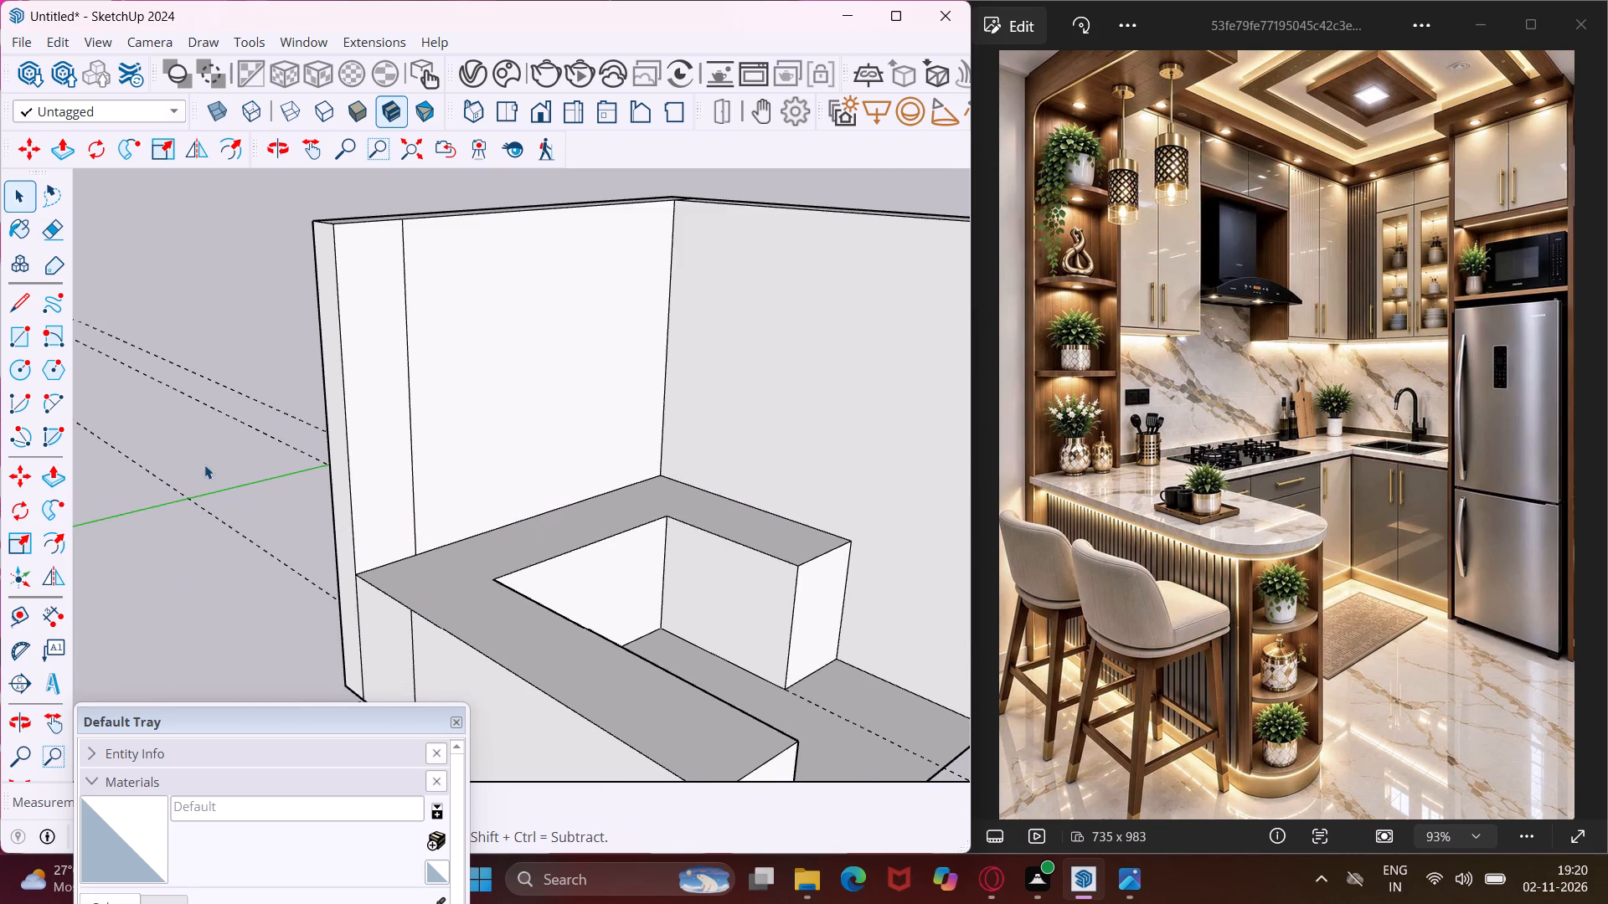
pyautogui.click(18, 617)
pyautogui.scroll(3, 523, 495)
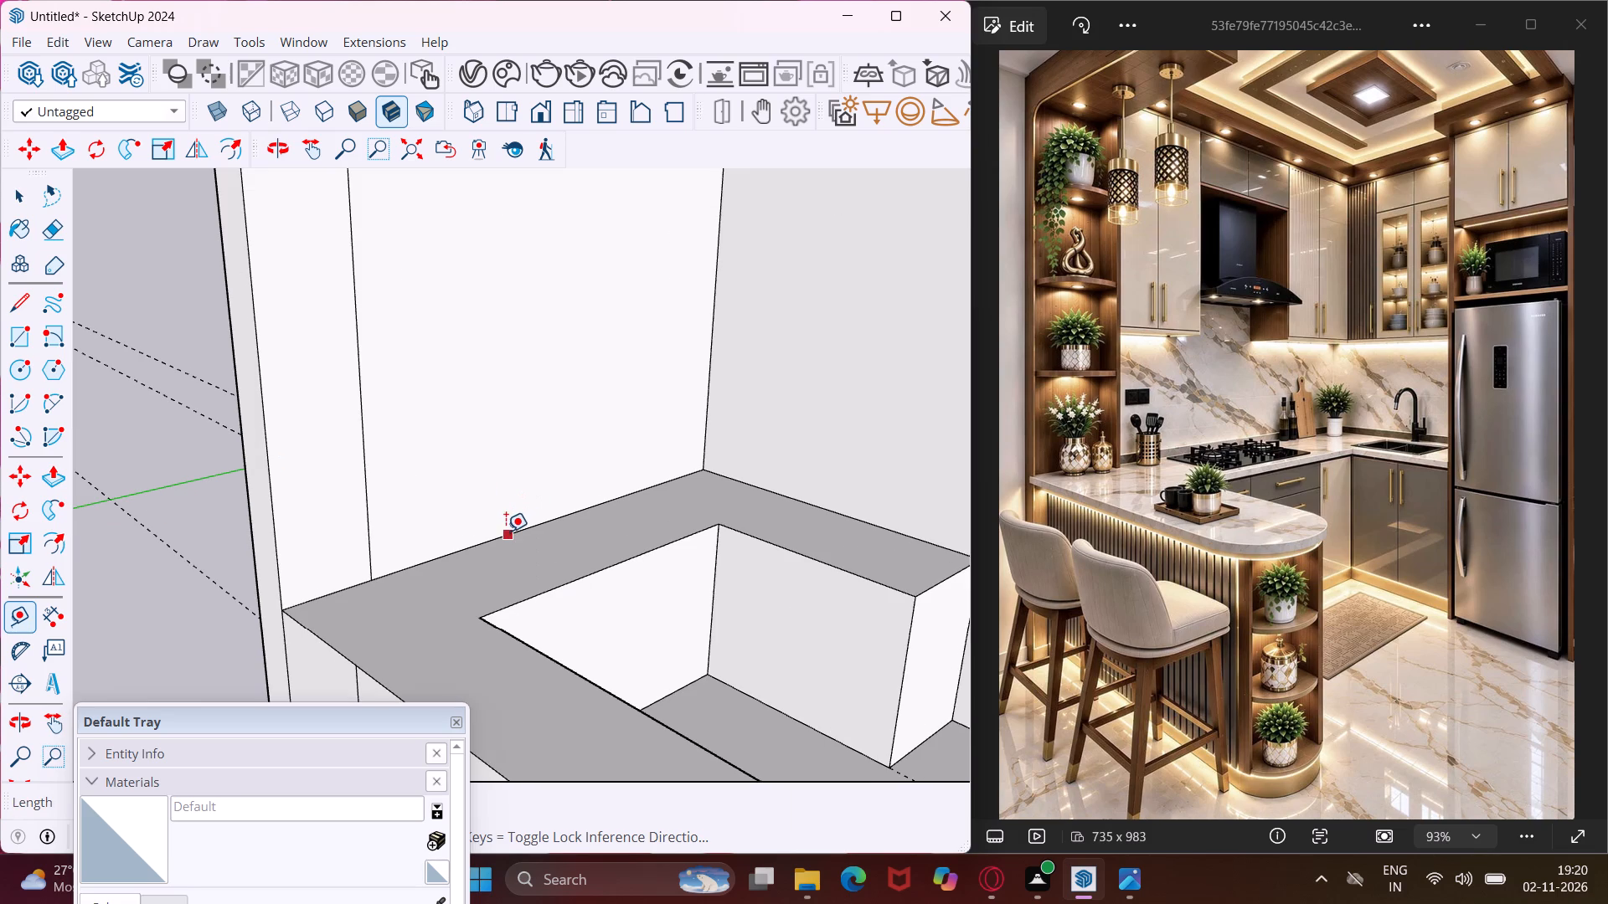
pyautogui.click(506, 532)
pyautogui.write("3'")
pyautogui.press('Return')
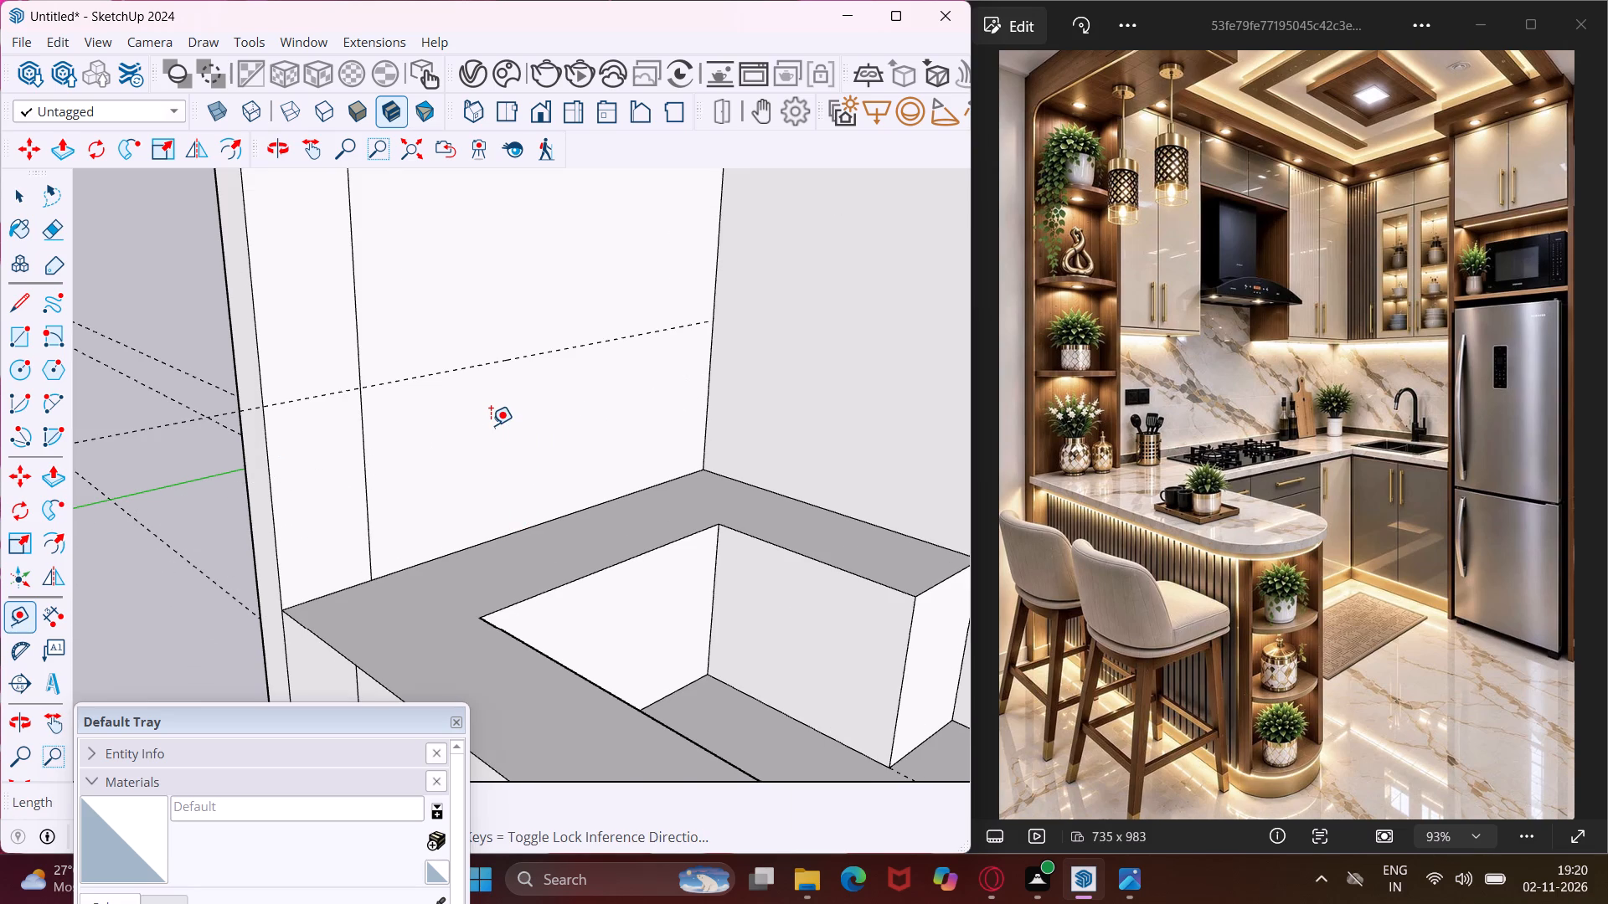
# Draw the upper-cabinet rectangle from the new vertical line's top end to where the 3' guide meets the inner wall corner.
pyautogui.scroll(-4, 491, 425)
pyautogui.moveTo(491, 425); pyautogui.dragTo(584, 425, button='middle')
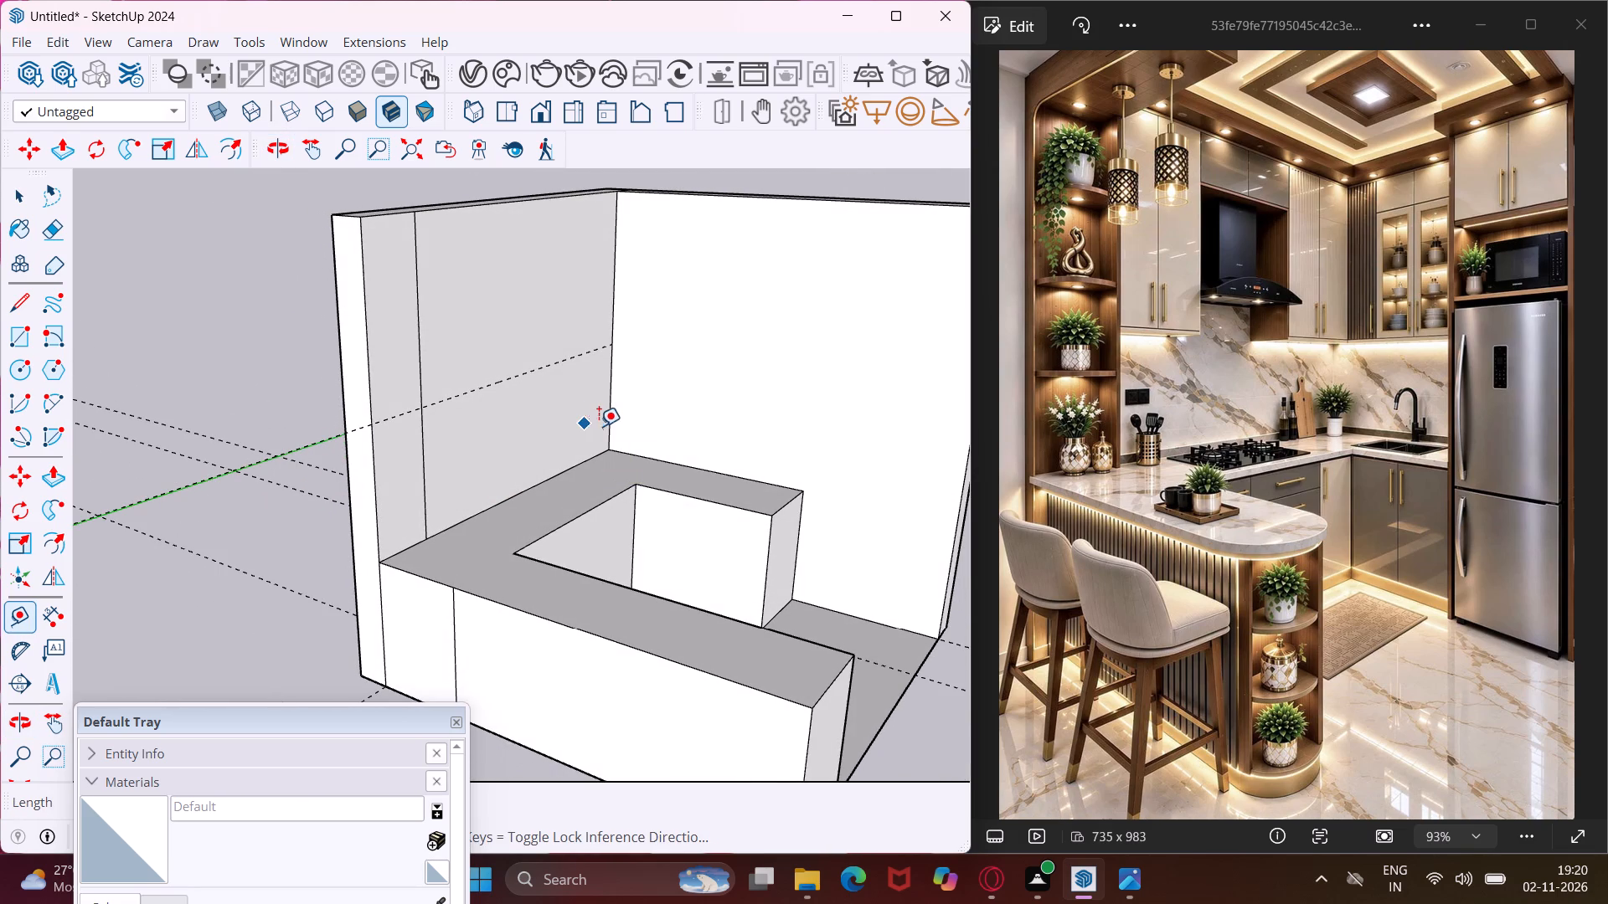
pyautogui.click(303, 160)
pyautogui.moveTo(479, 338); pyautogui.dragTo(502, 508)
pyautogui.scroll(3, 502, 511)
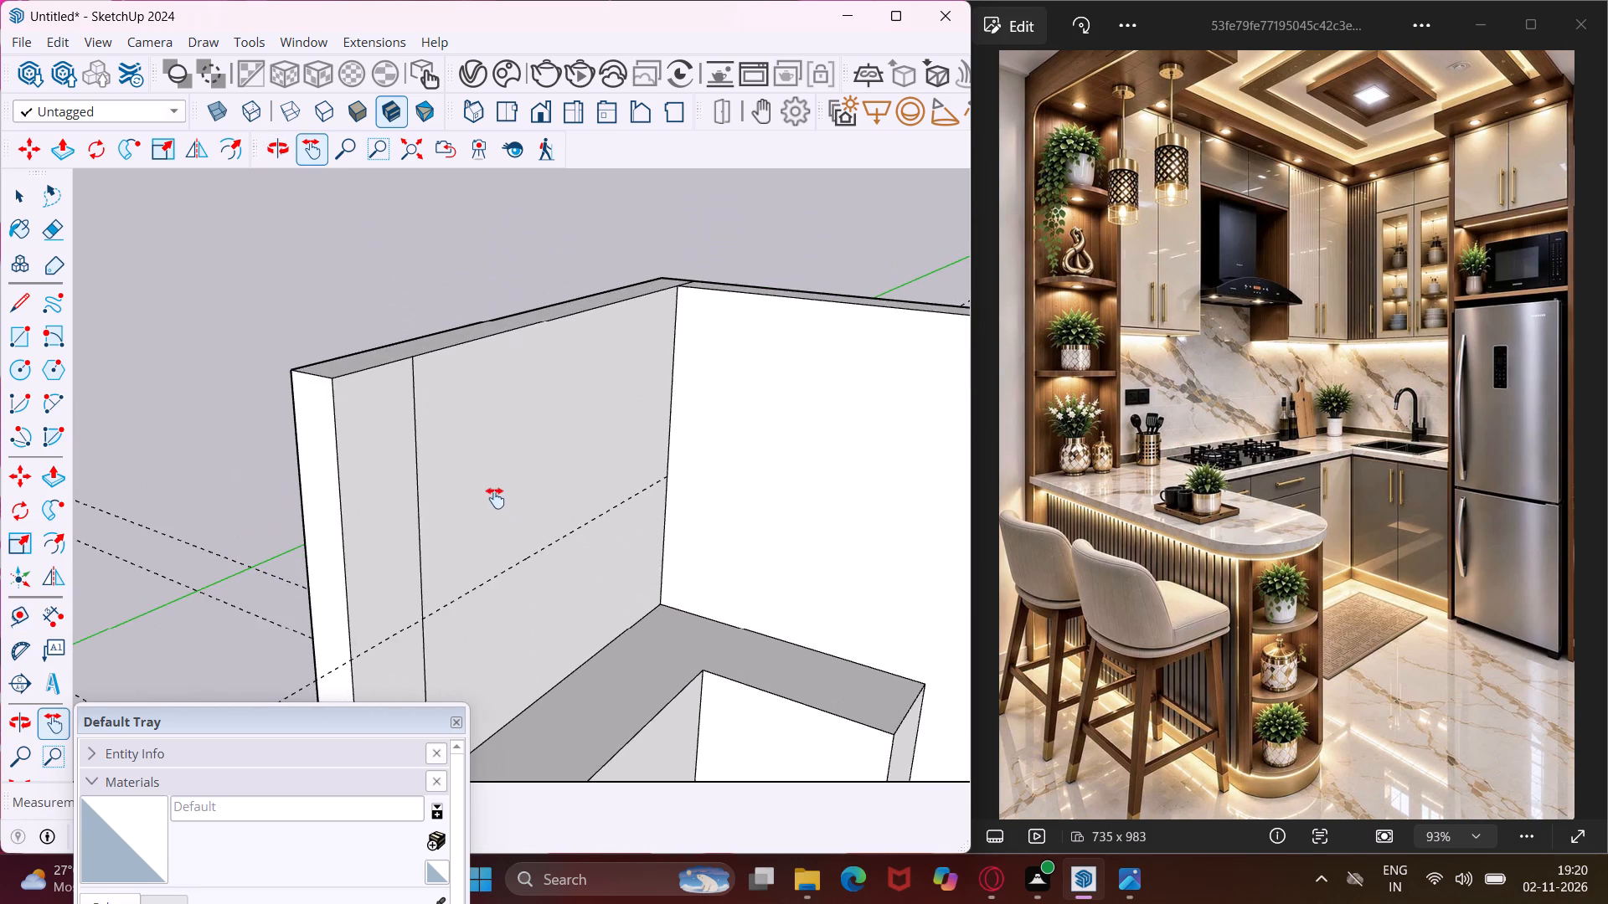
pyautogui.scroll(1, 495, 498)
pyautogui.moveTo(495, 498); pyautogui.dragTo(409, 402, button='middle')
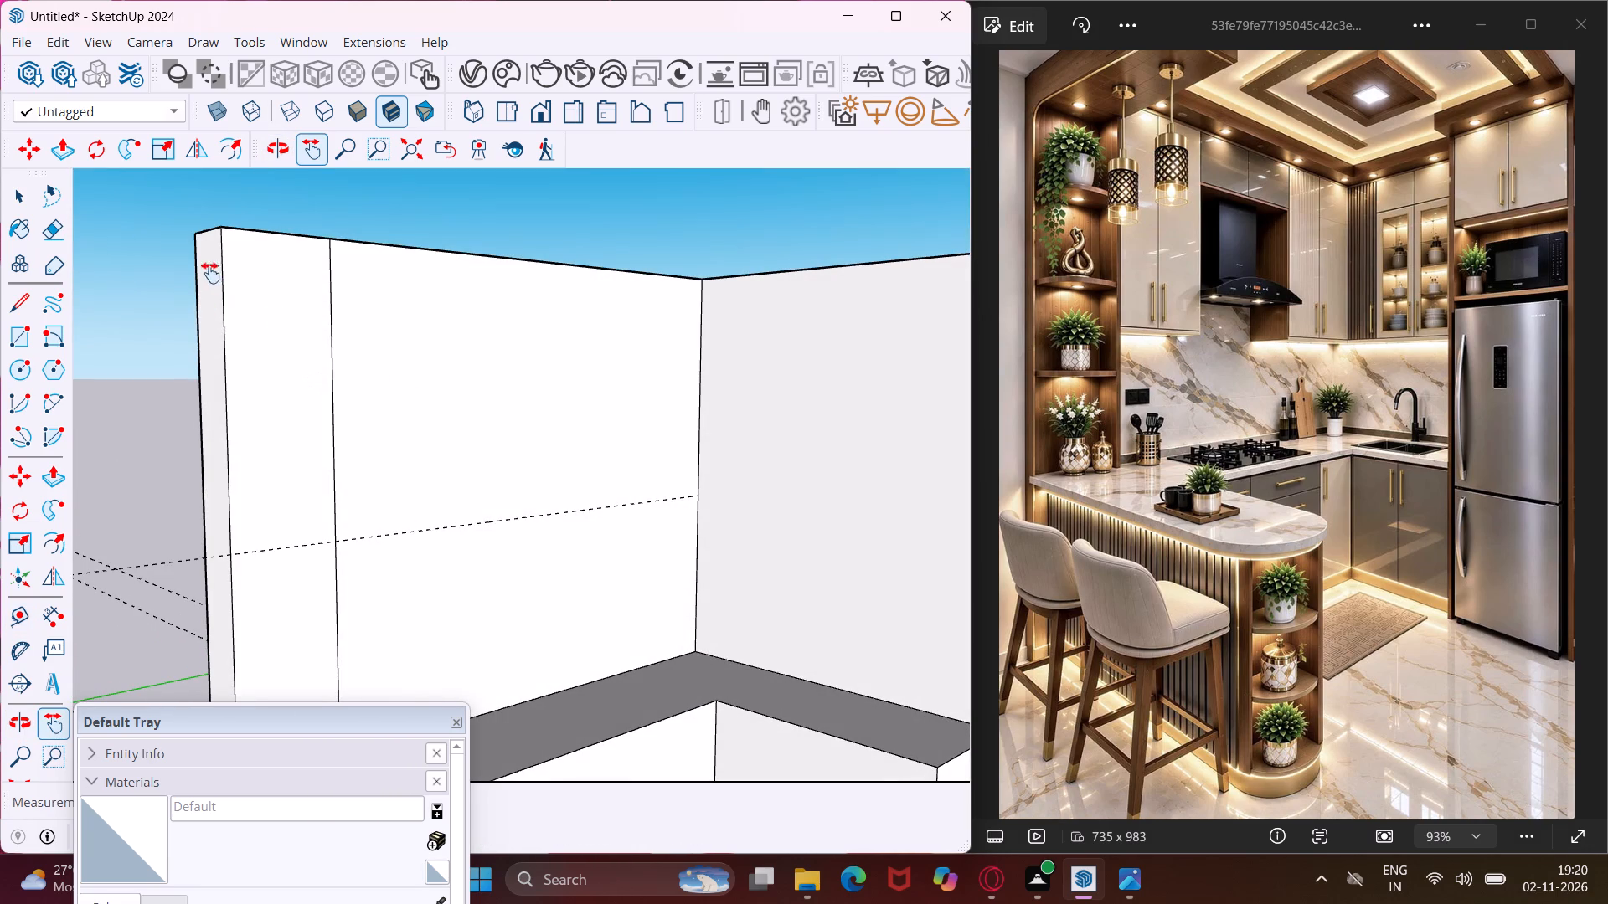
pyautogui.click(10, 342)
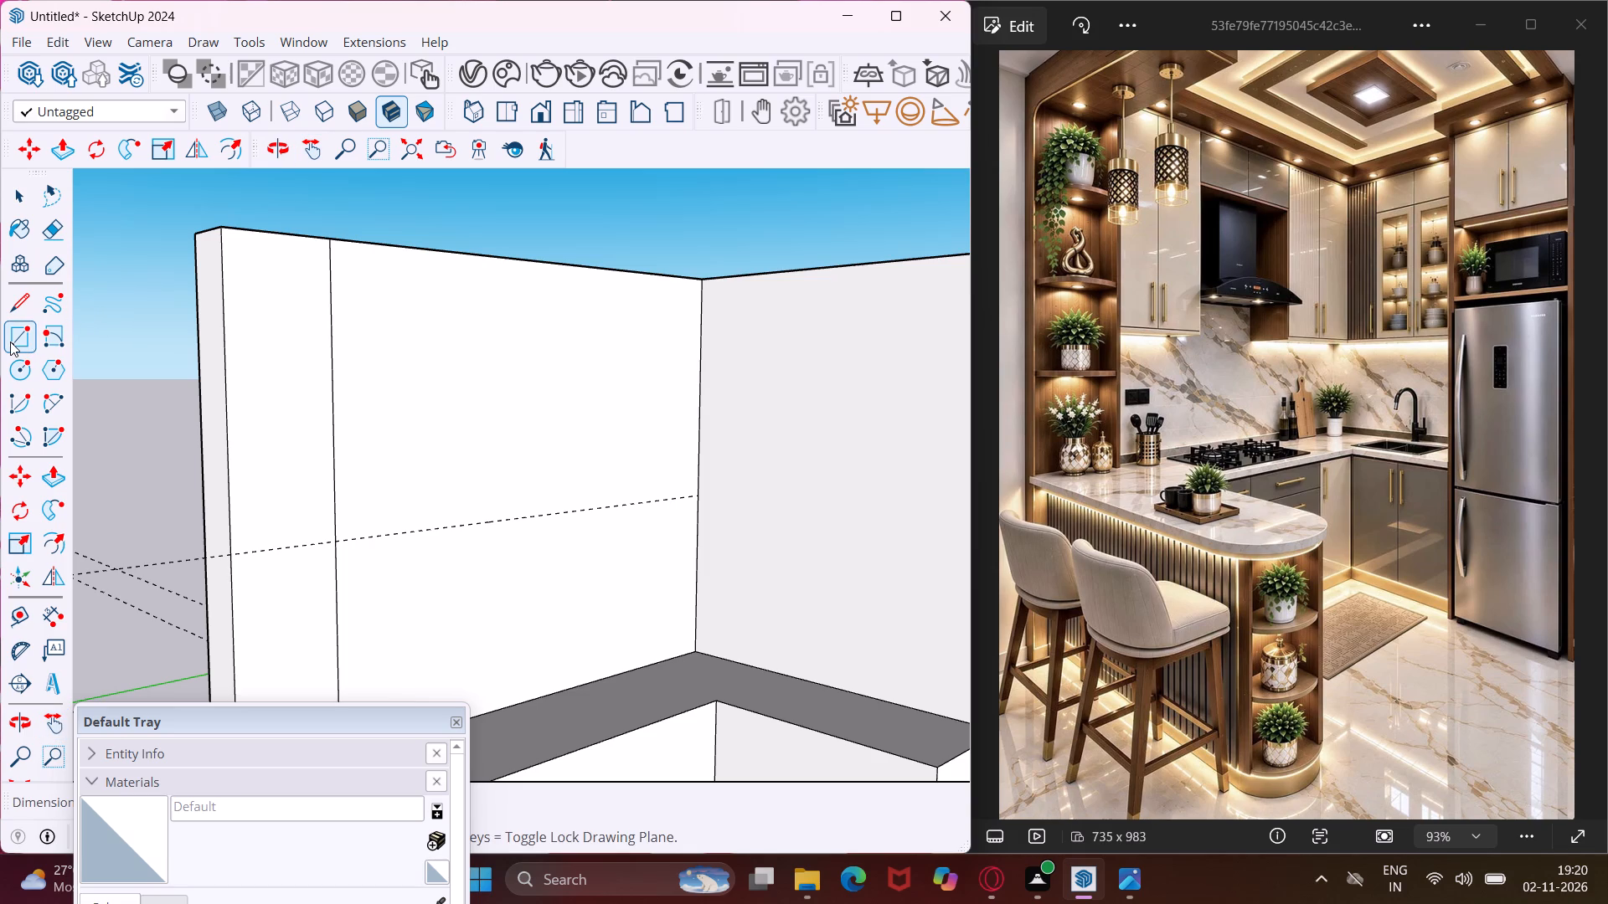
pyautogui.click(333, 238)
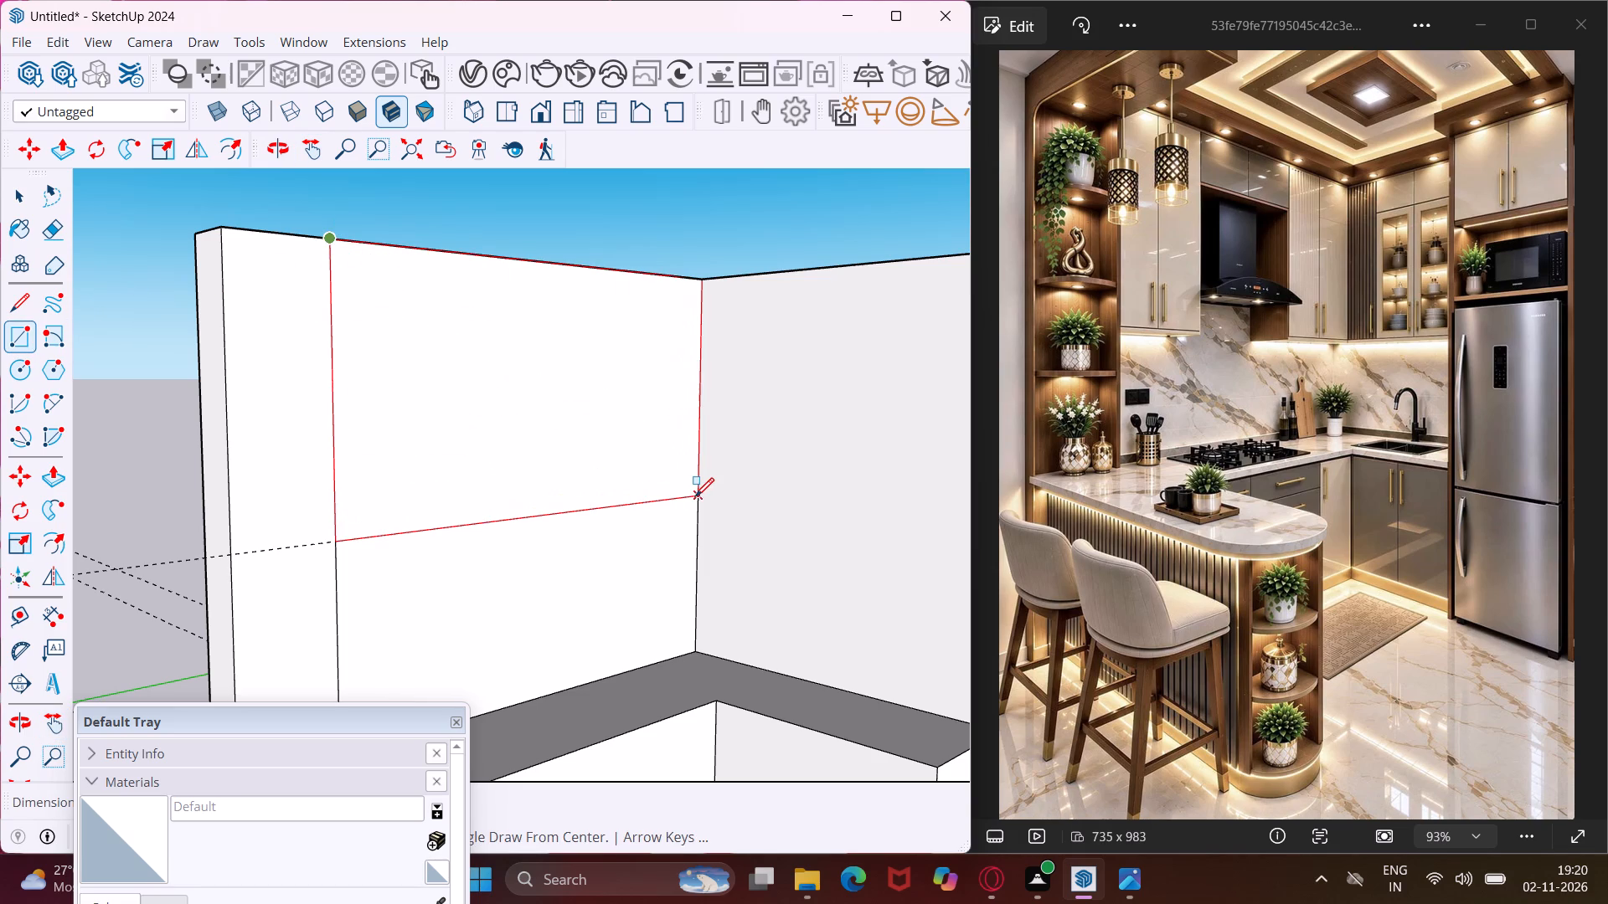
pyautogui.click(695, 496)
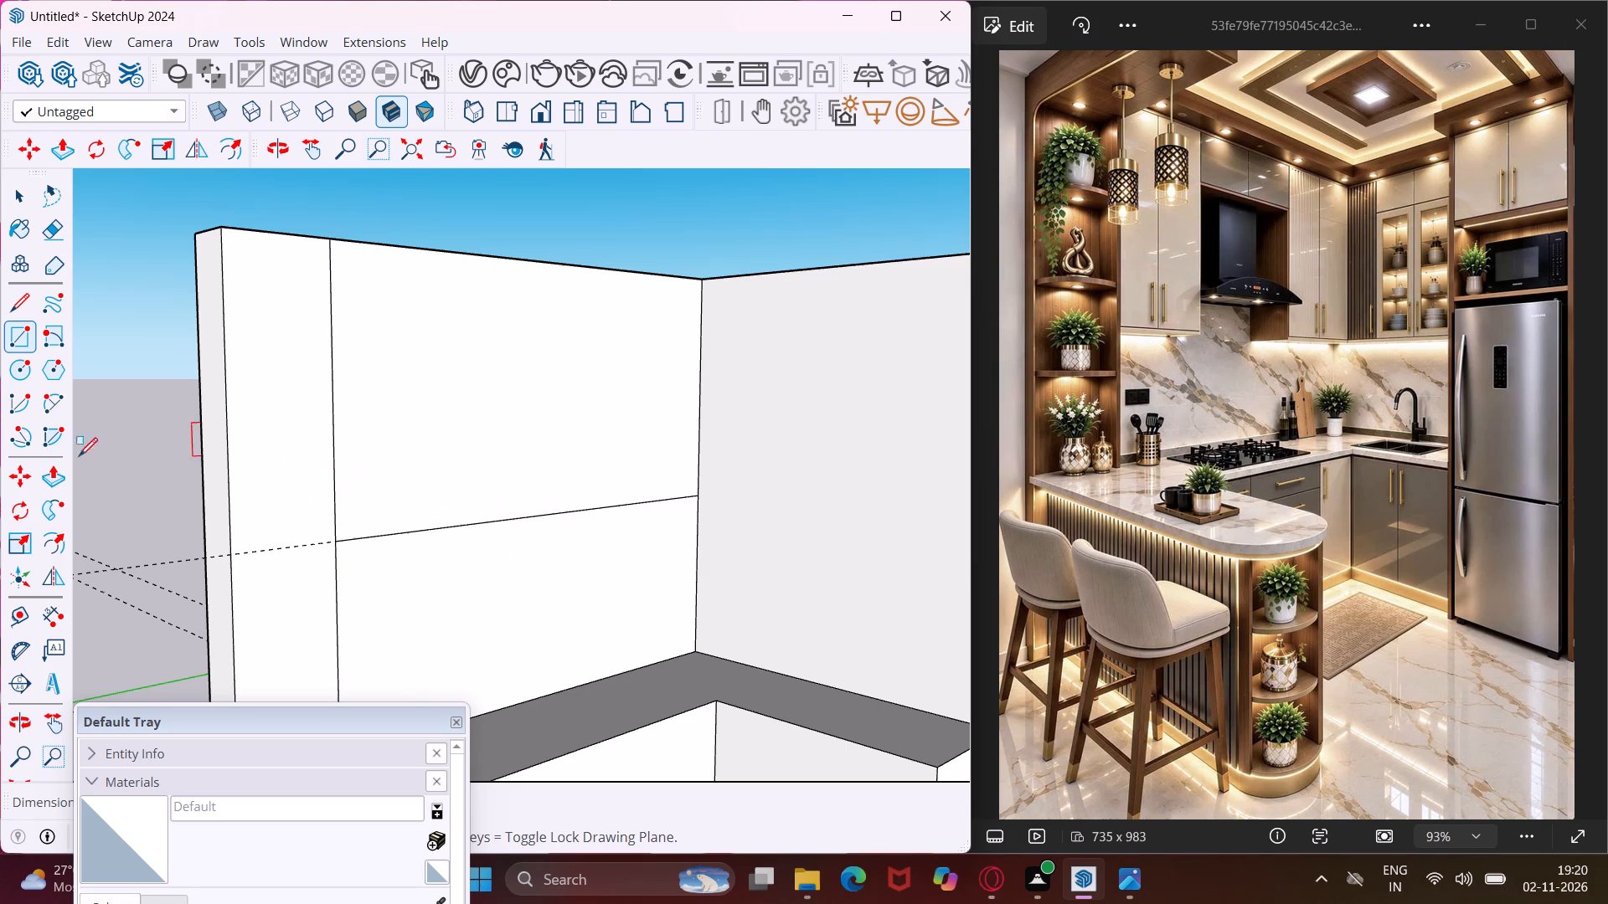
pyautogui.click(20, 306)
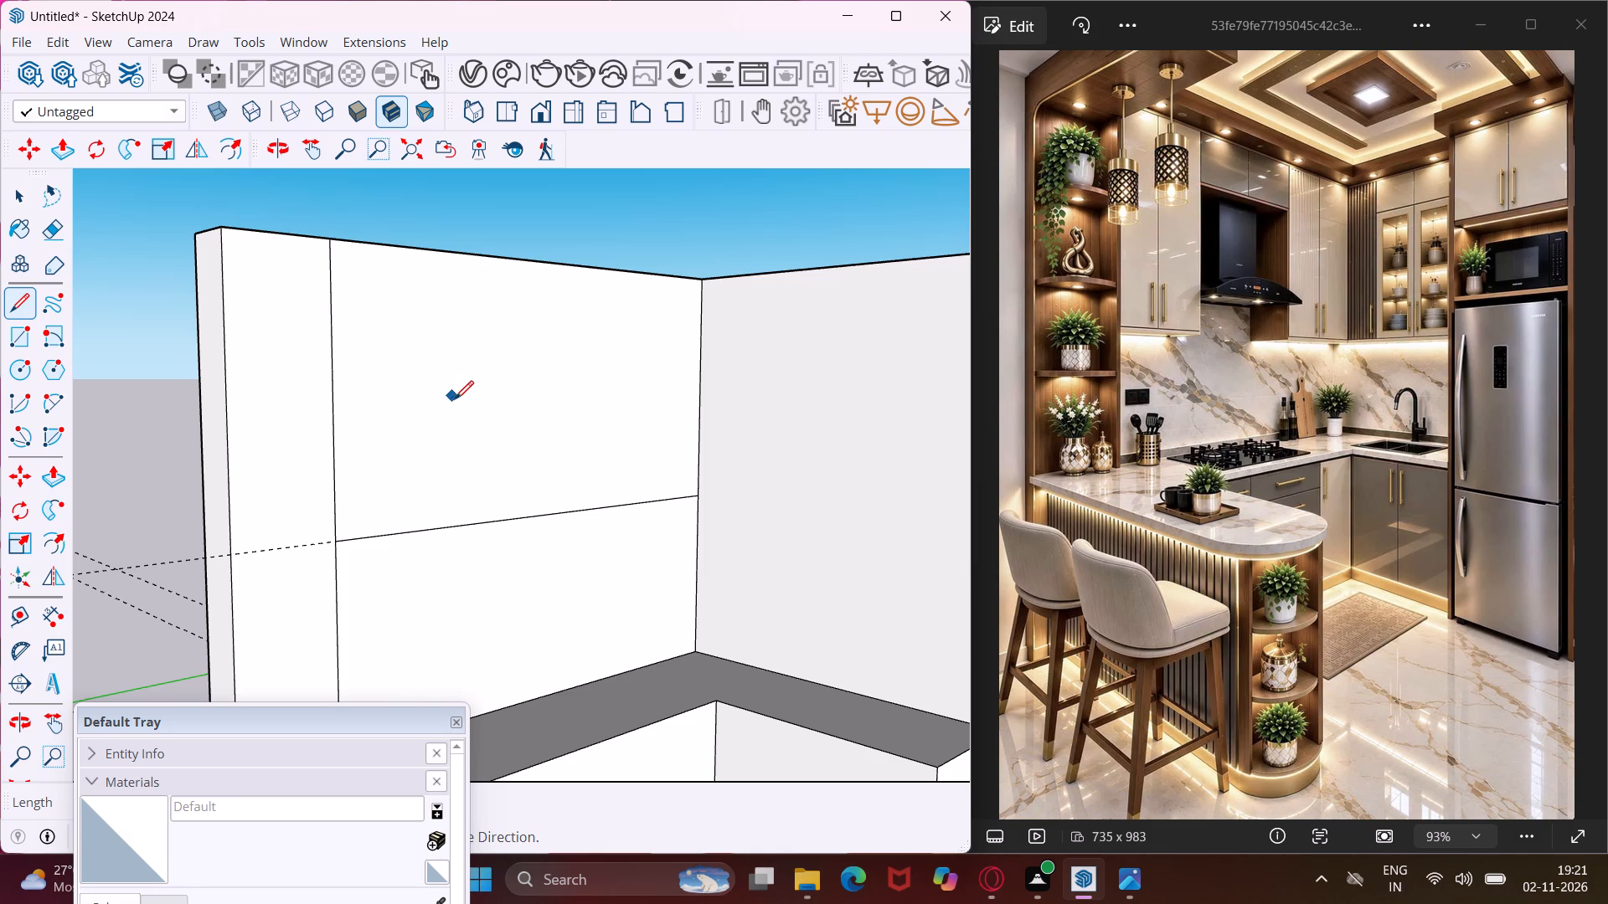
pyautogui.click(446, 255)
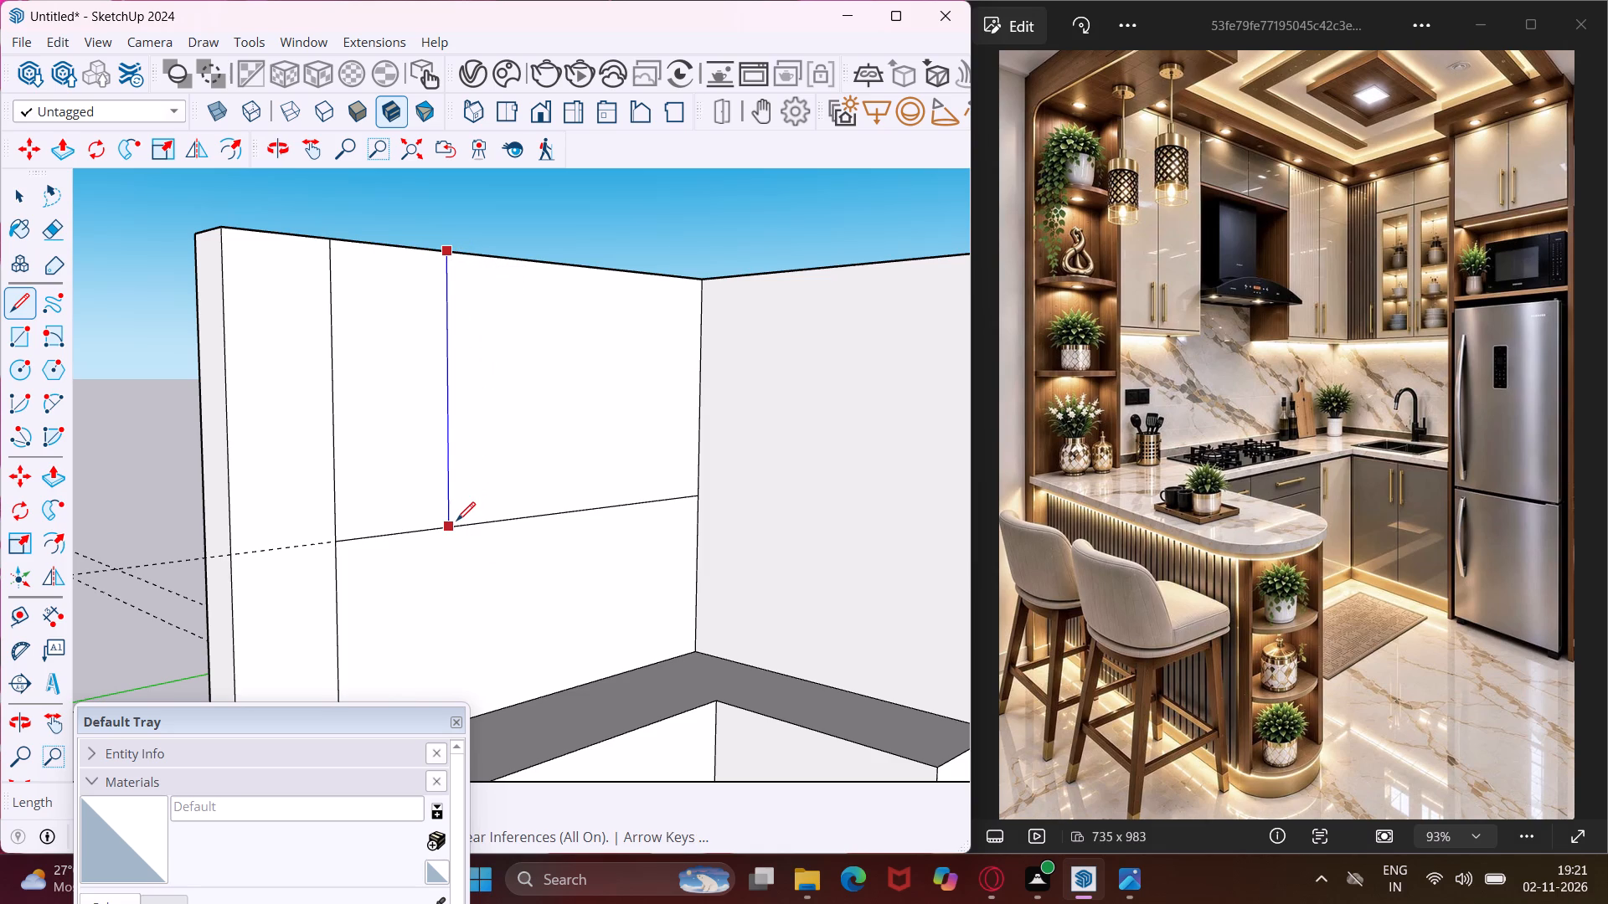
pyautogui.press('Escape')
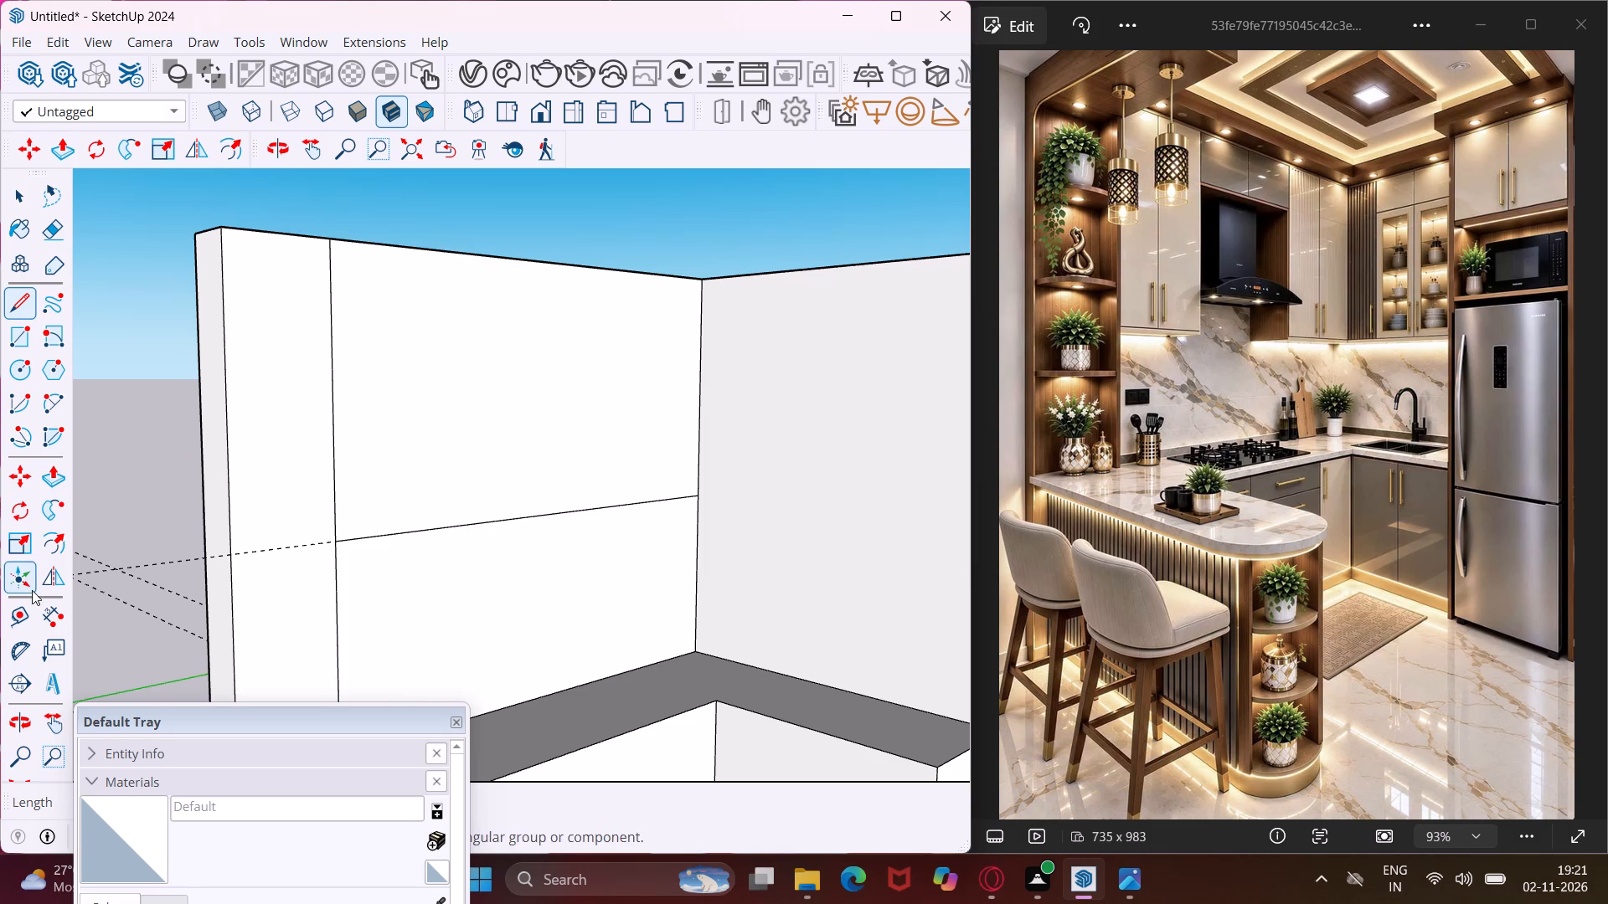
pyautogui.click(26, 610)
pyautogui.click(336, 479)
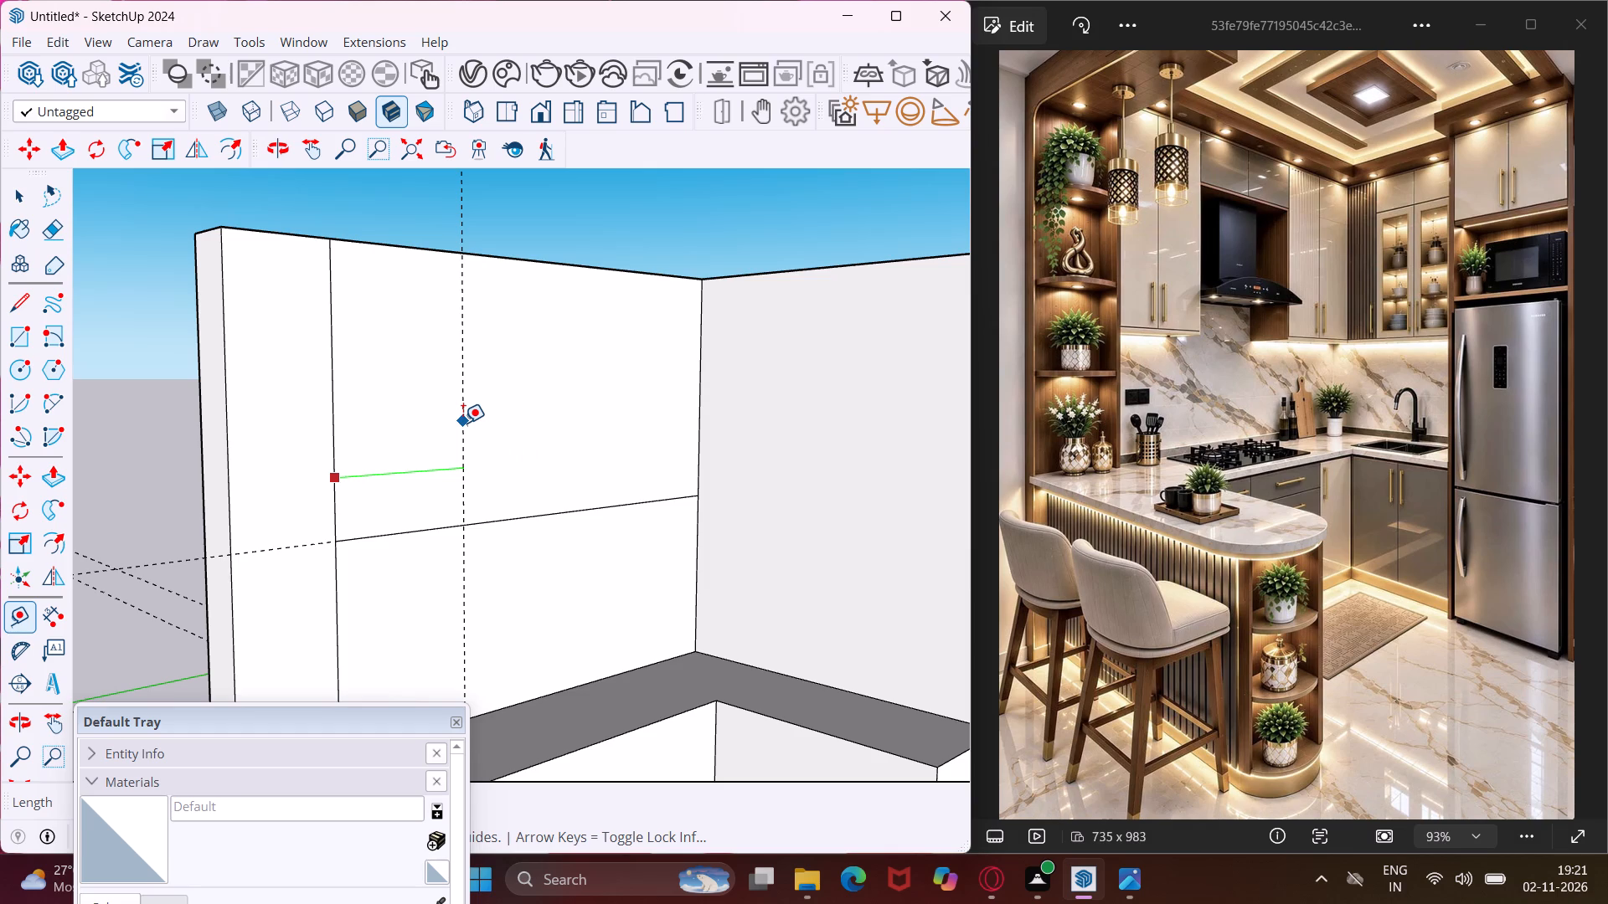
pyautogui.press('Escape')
# Place a vertical guide on the second wall, offset from the inner wall corner to line up with the short counter's free end.
pyautogui.scroll(-5, 262, 415)
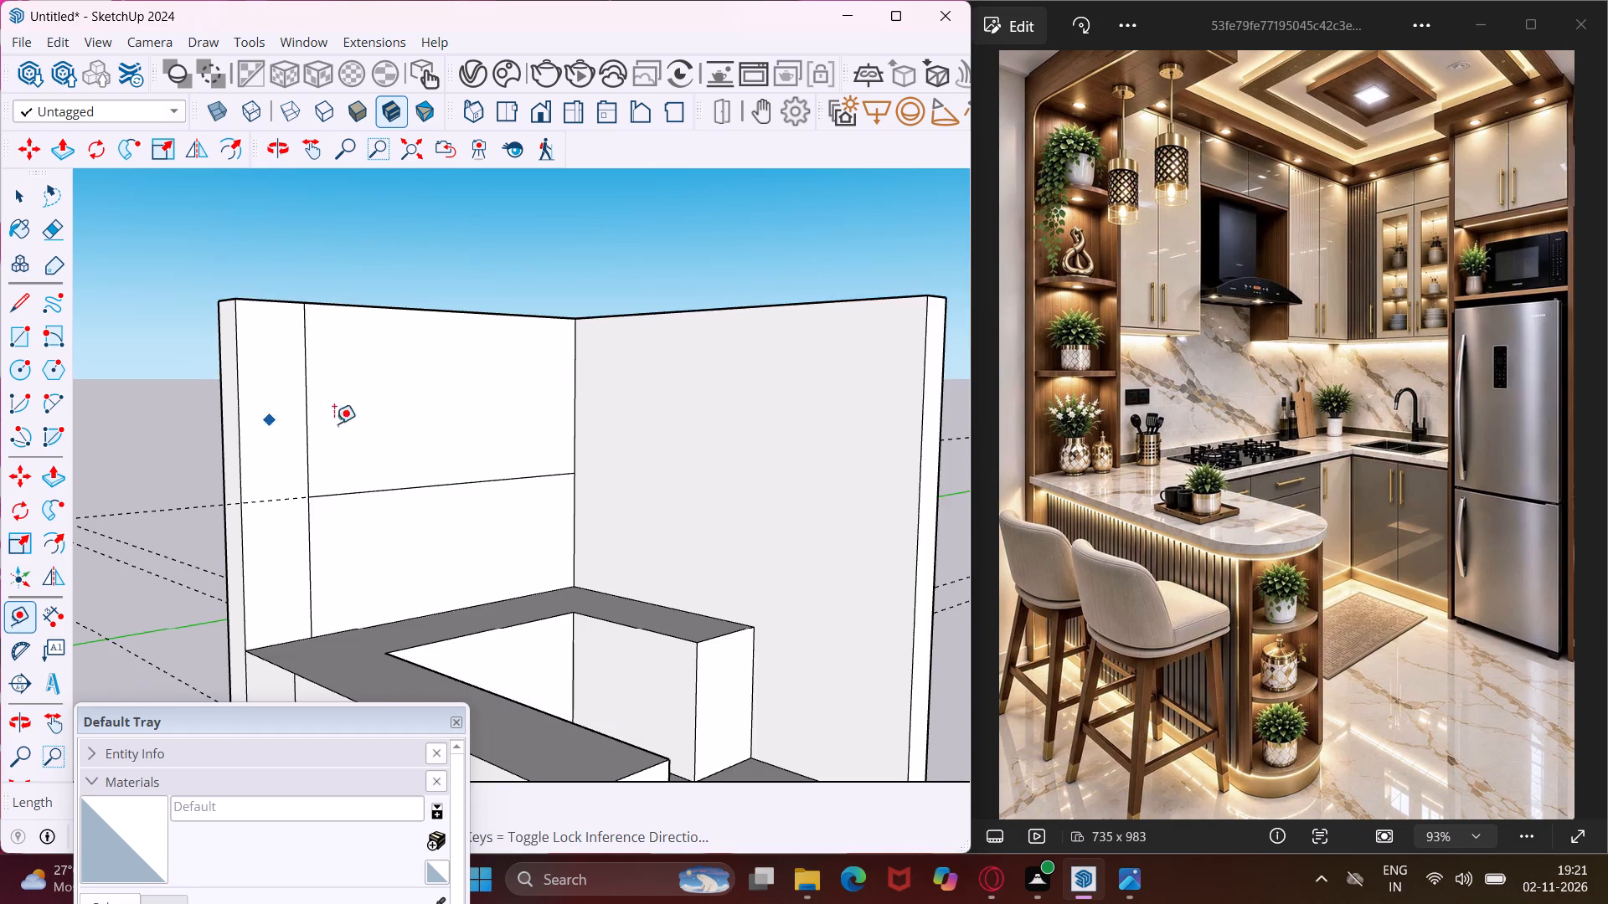
pyautogui.moveTo(401, 419); pyautogui.dragTo(634, 489, button='middle')
pyautogui.scroll(2, 727, 546)
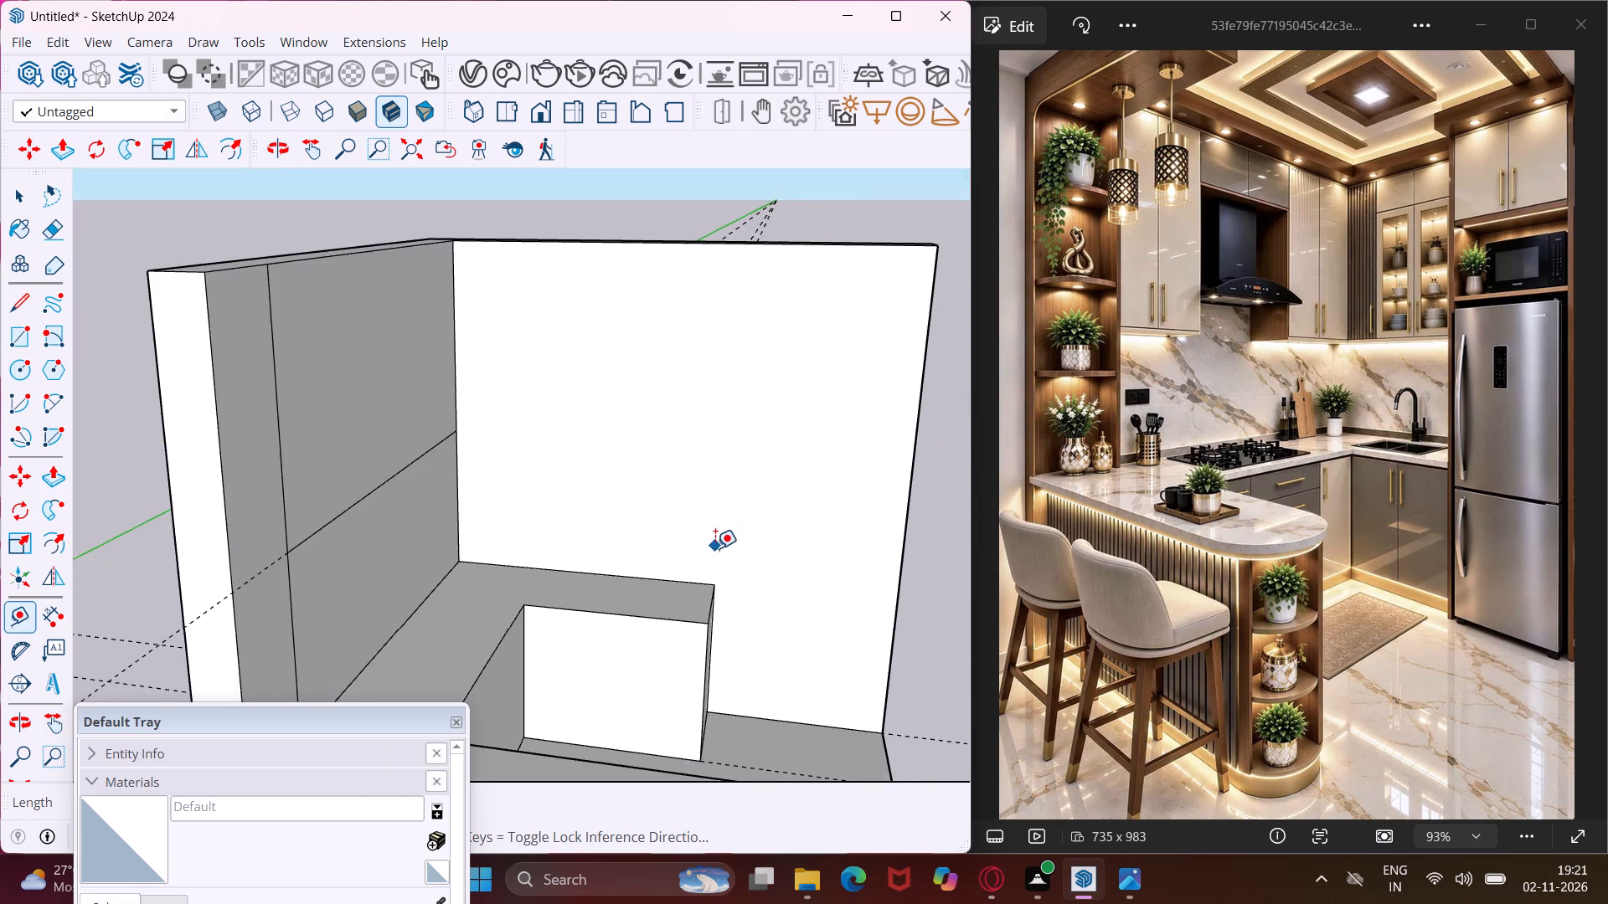
pyautogui.scroll(3, 714, 549)
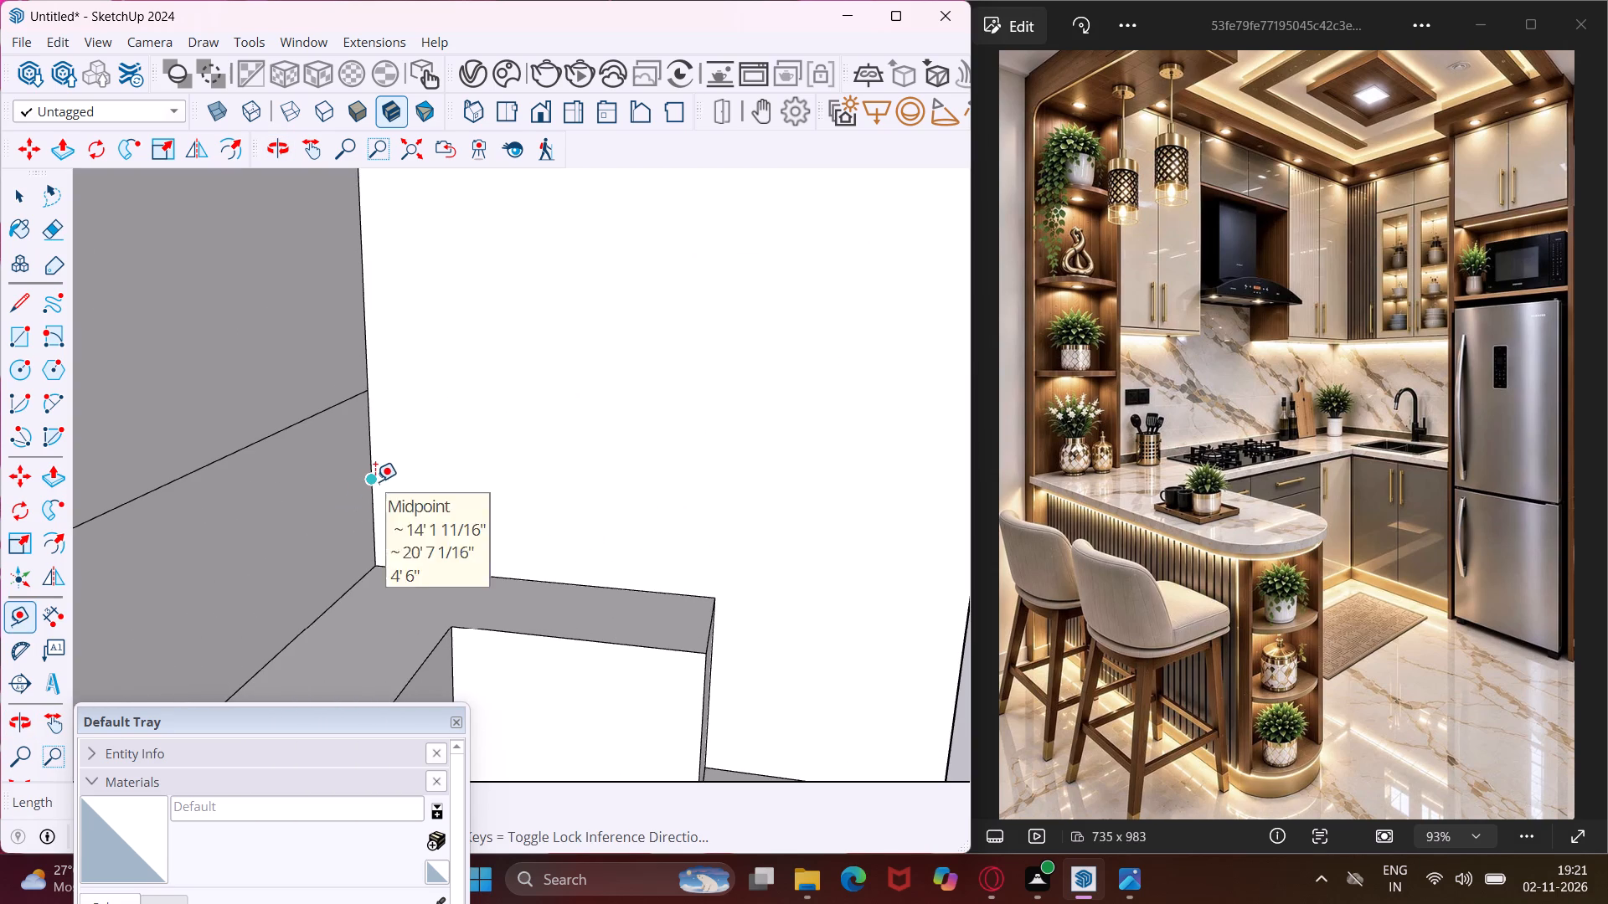
pyautogui.click(375, 481)
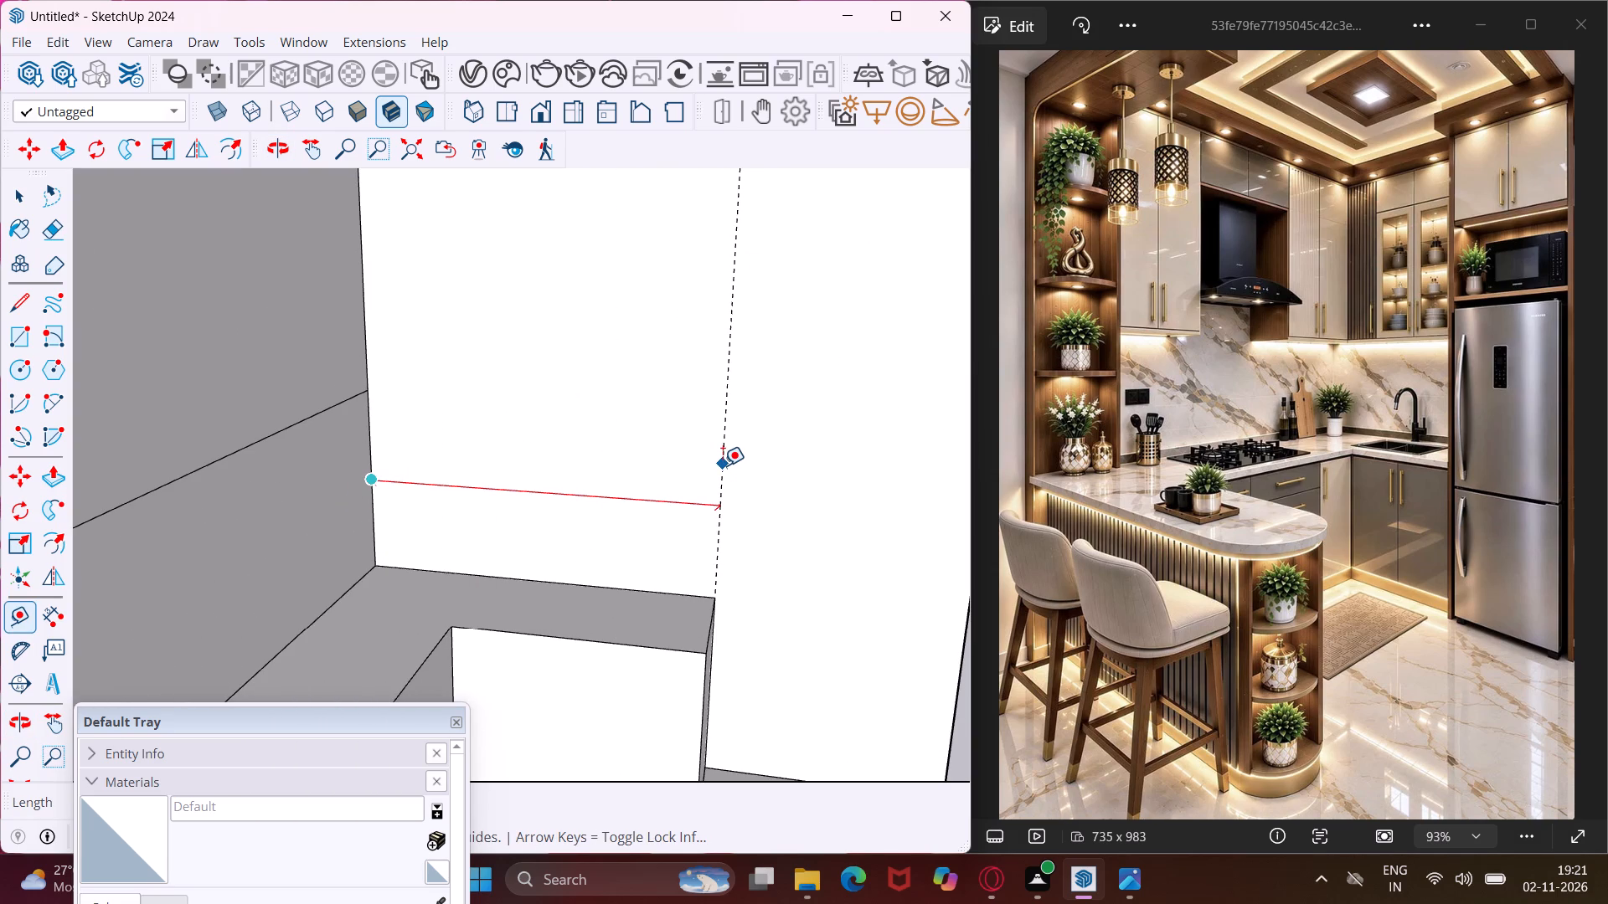
pyautogui.click(723, 465)
pyautogui.scroll(-4, 364, 483)
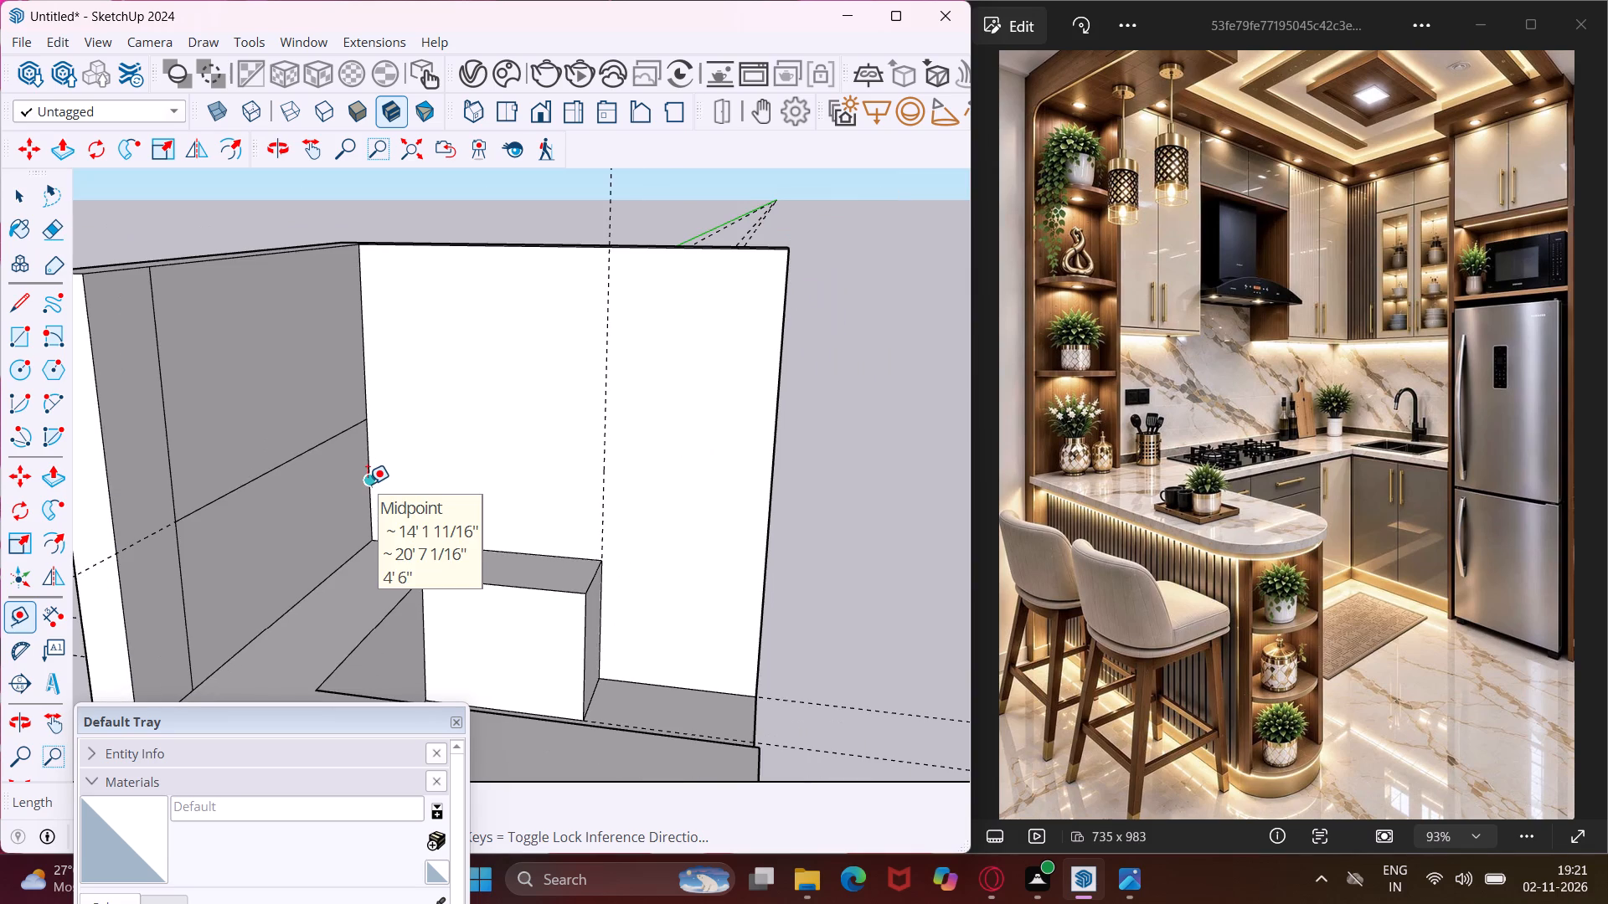
pyautogui.press('Escape')
pyautogui.press('space')
pyautogui.scroll(-3, 321, 490)
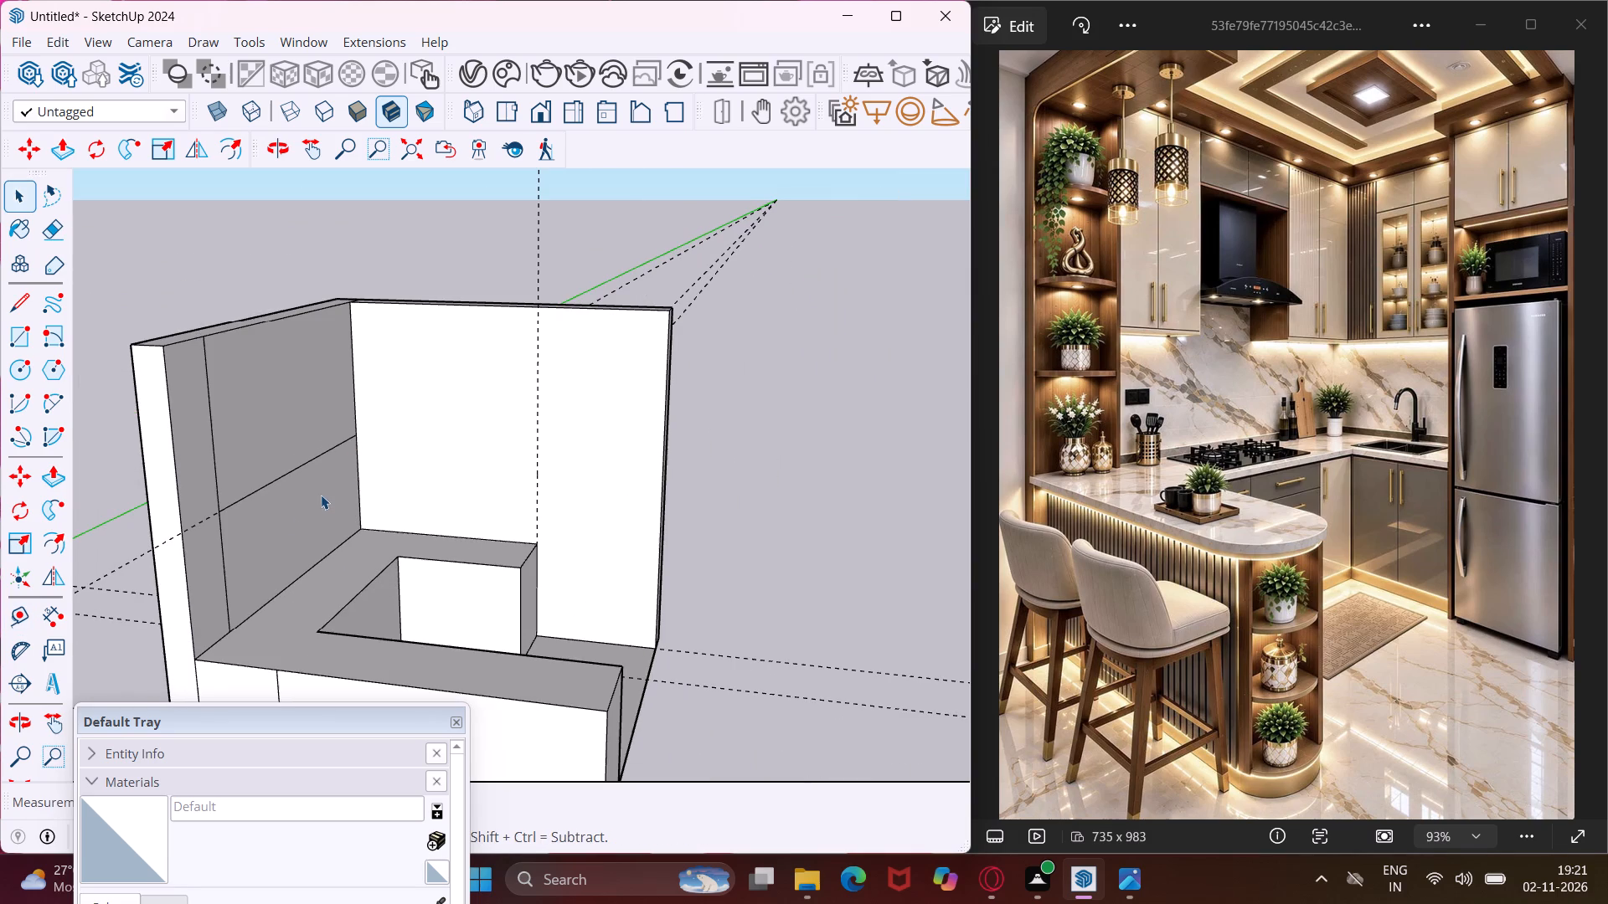
# Draw a thin rectangular strip on the floor along the short counter's end, from the wall to just past the counter's front corner.
pyautogui.click(13, 352)
pyautogui.scroll(-4, 558, 520)
pyautogui.moveTo(565, 521); pyautogui.dragTo(564, 618, button='middle')
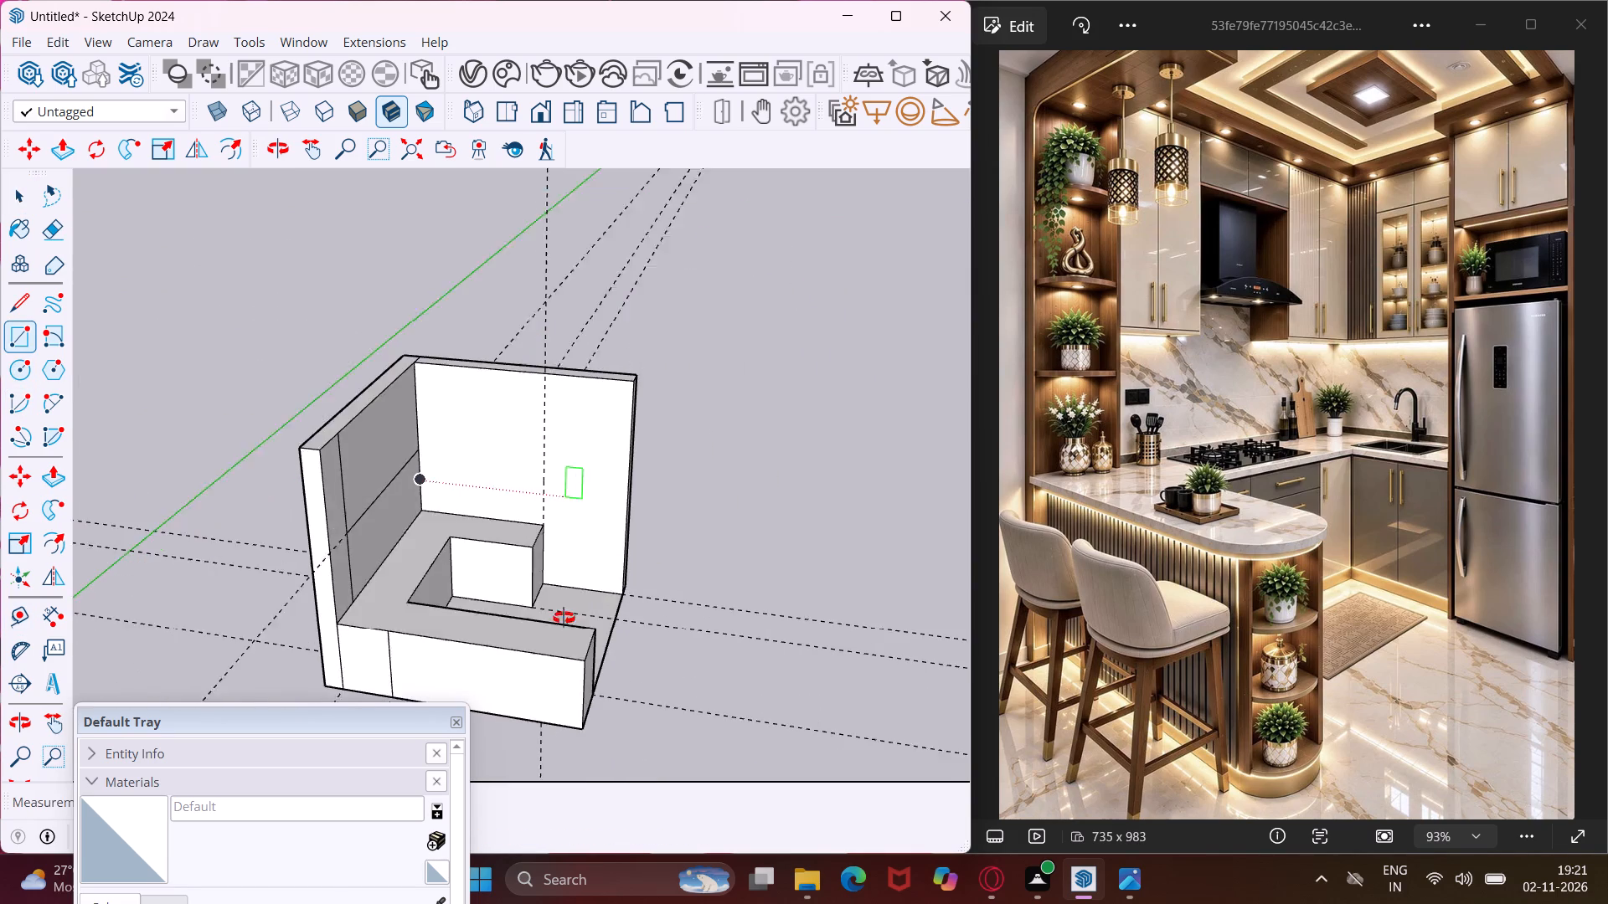
pyautogui.moveTo(564, 618); pyautogui.dragTo(564, 657, button='middle')
pyautogui.scroll(12, 559, 578)
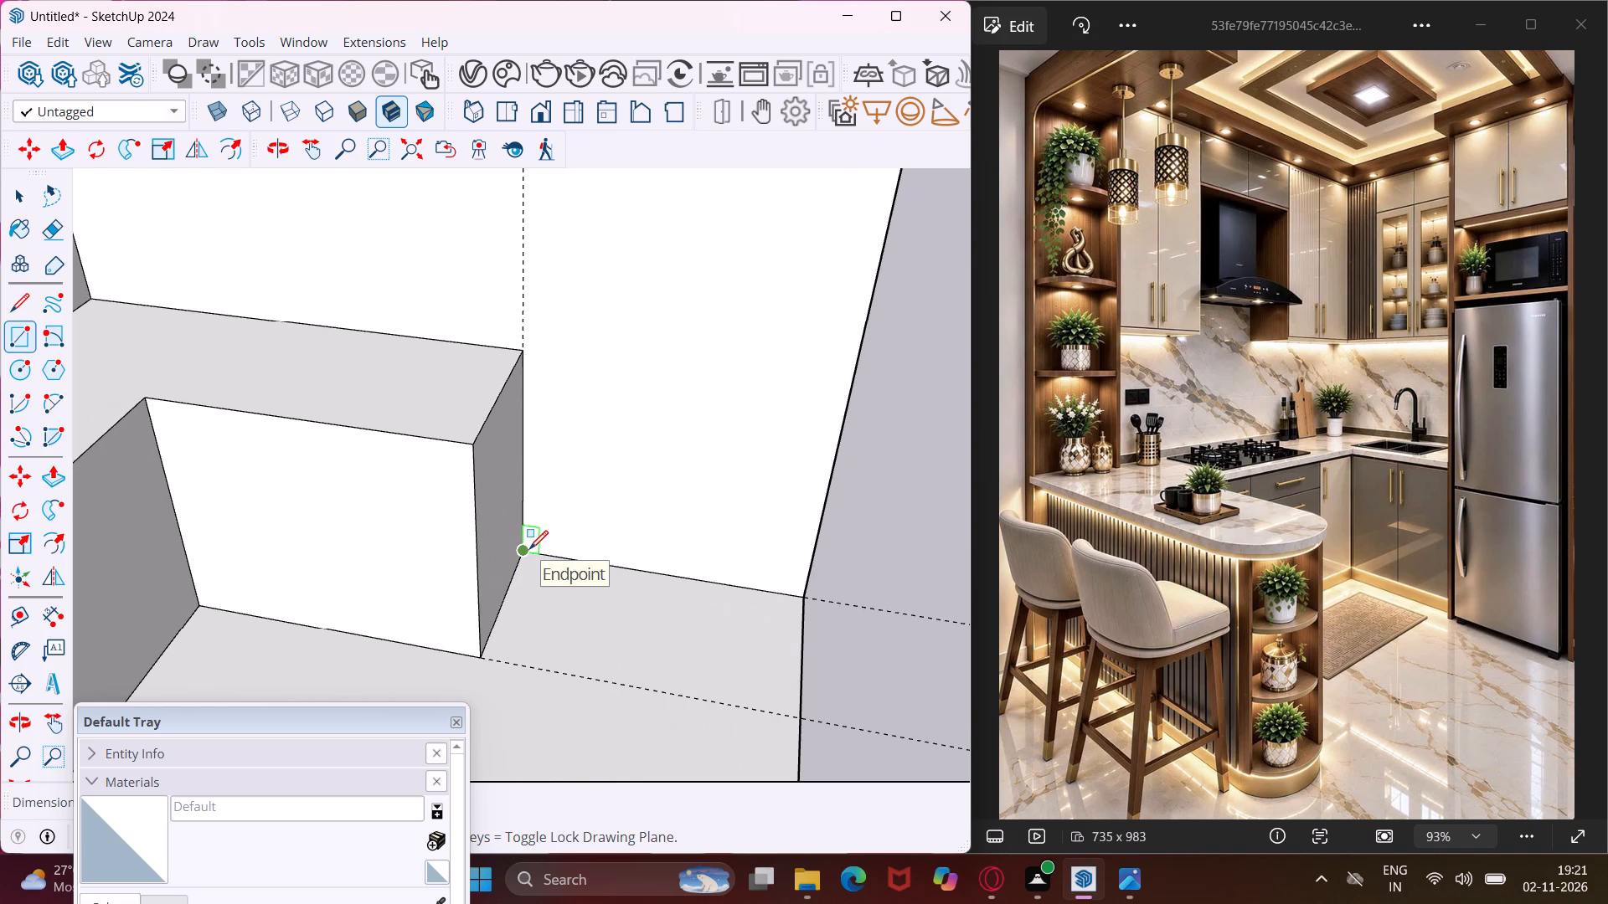
pyautogui.click(529, 549)
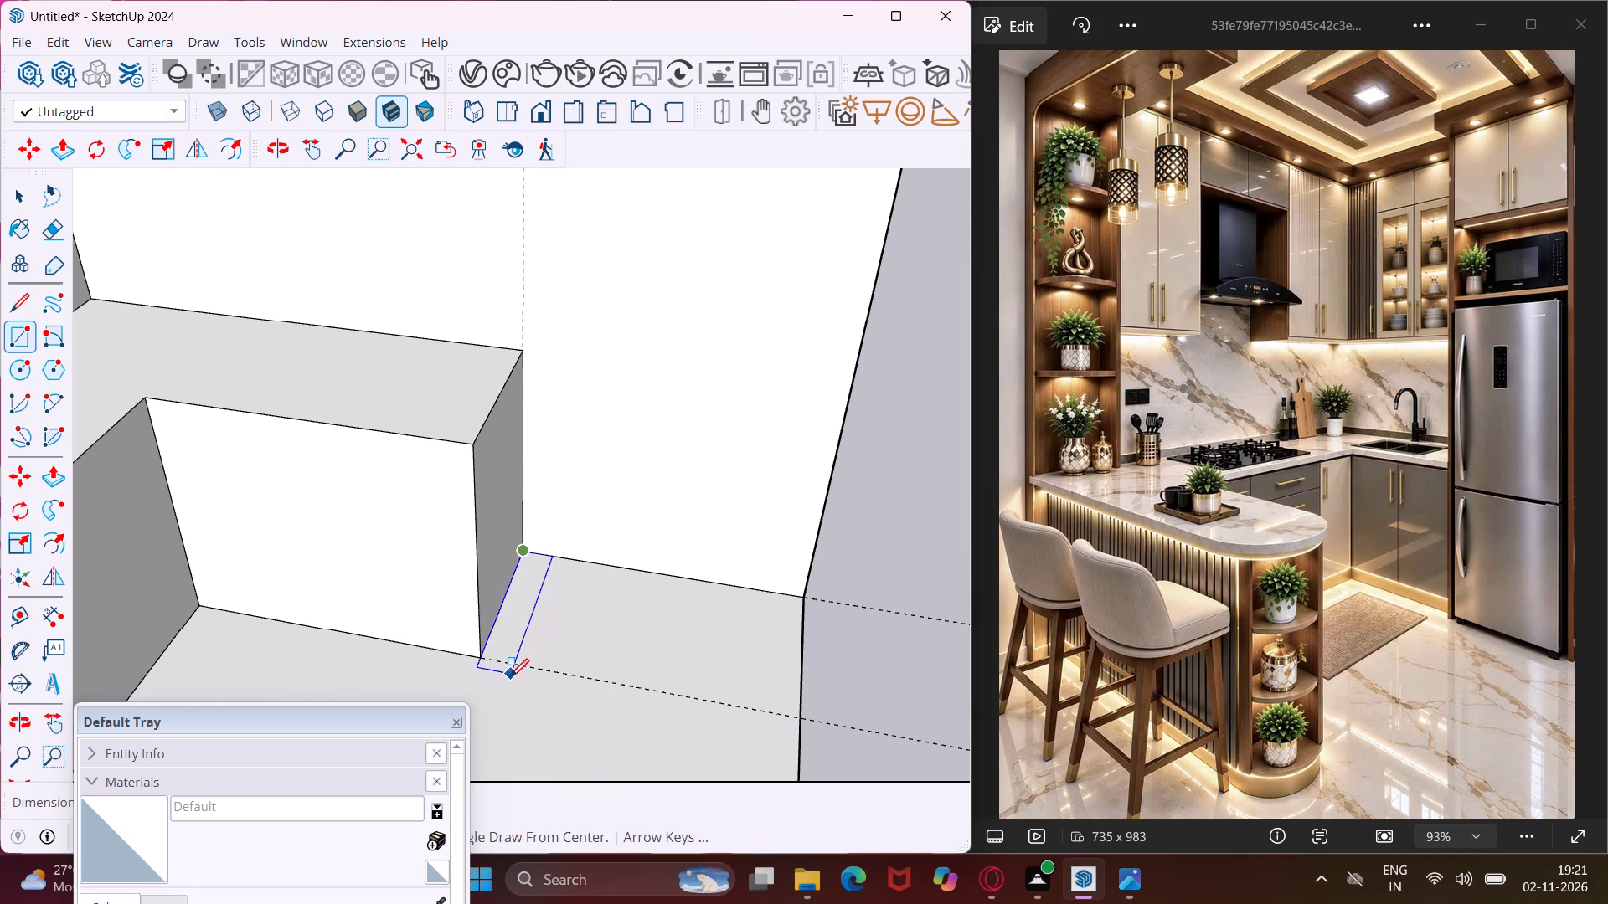
pyautogui.scroll(6, 508, 675)
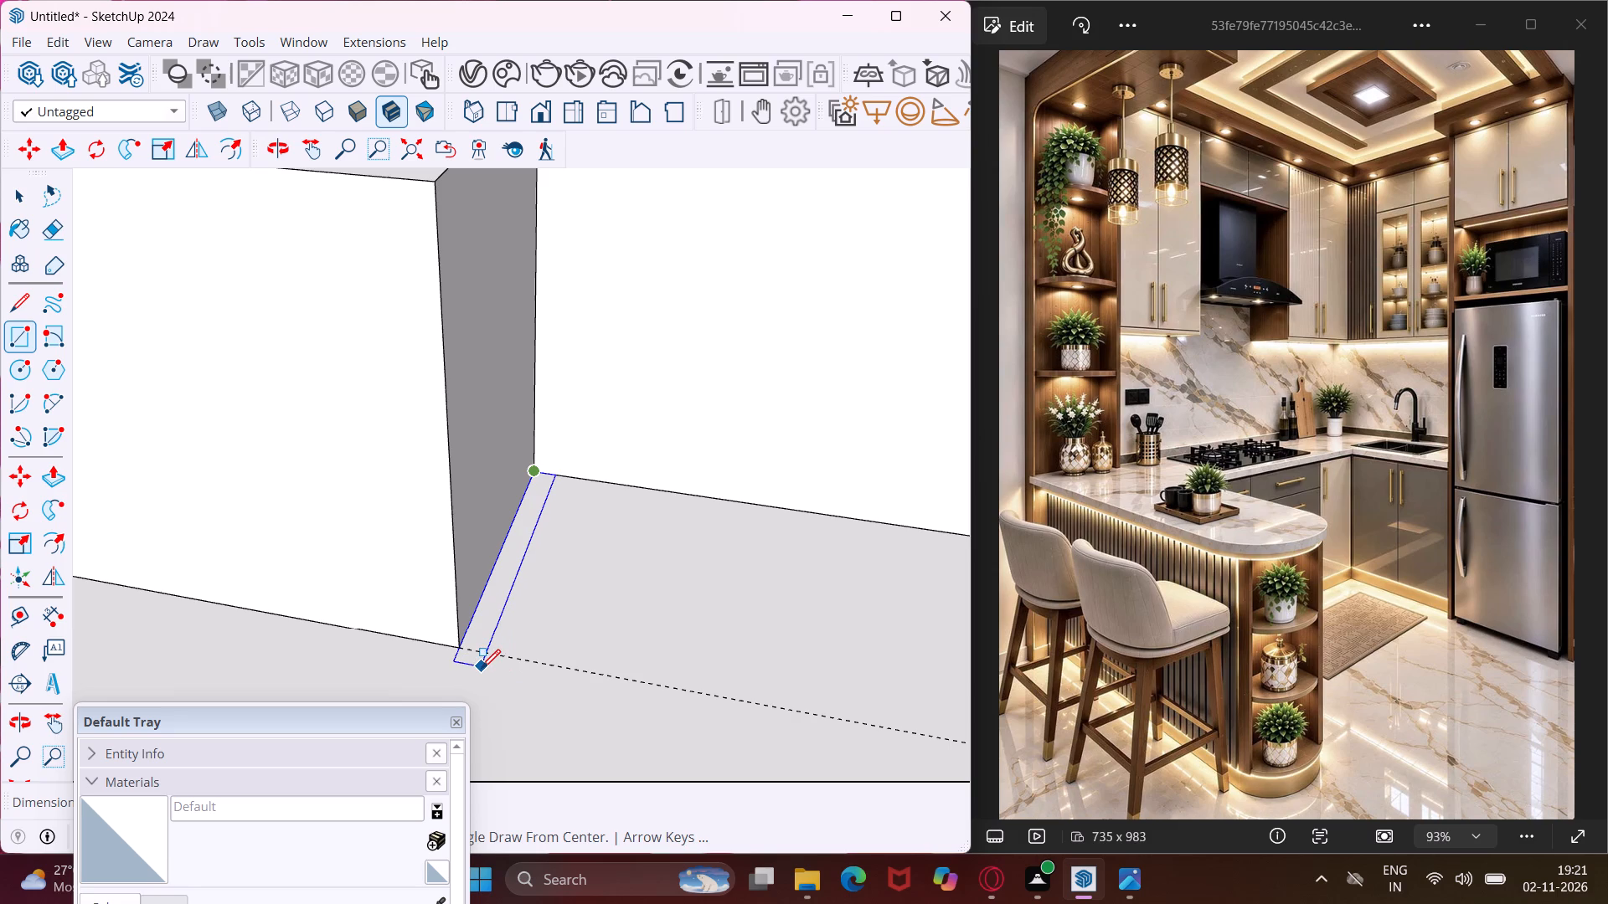
pyautogui.scroll(2, 476, 666)
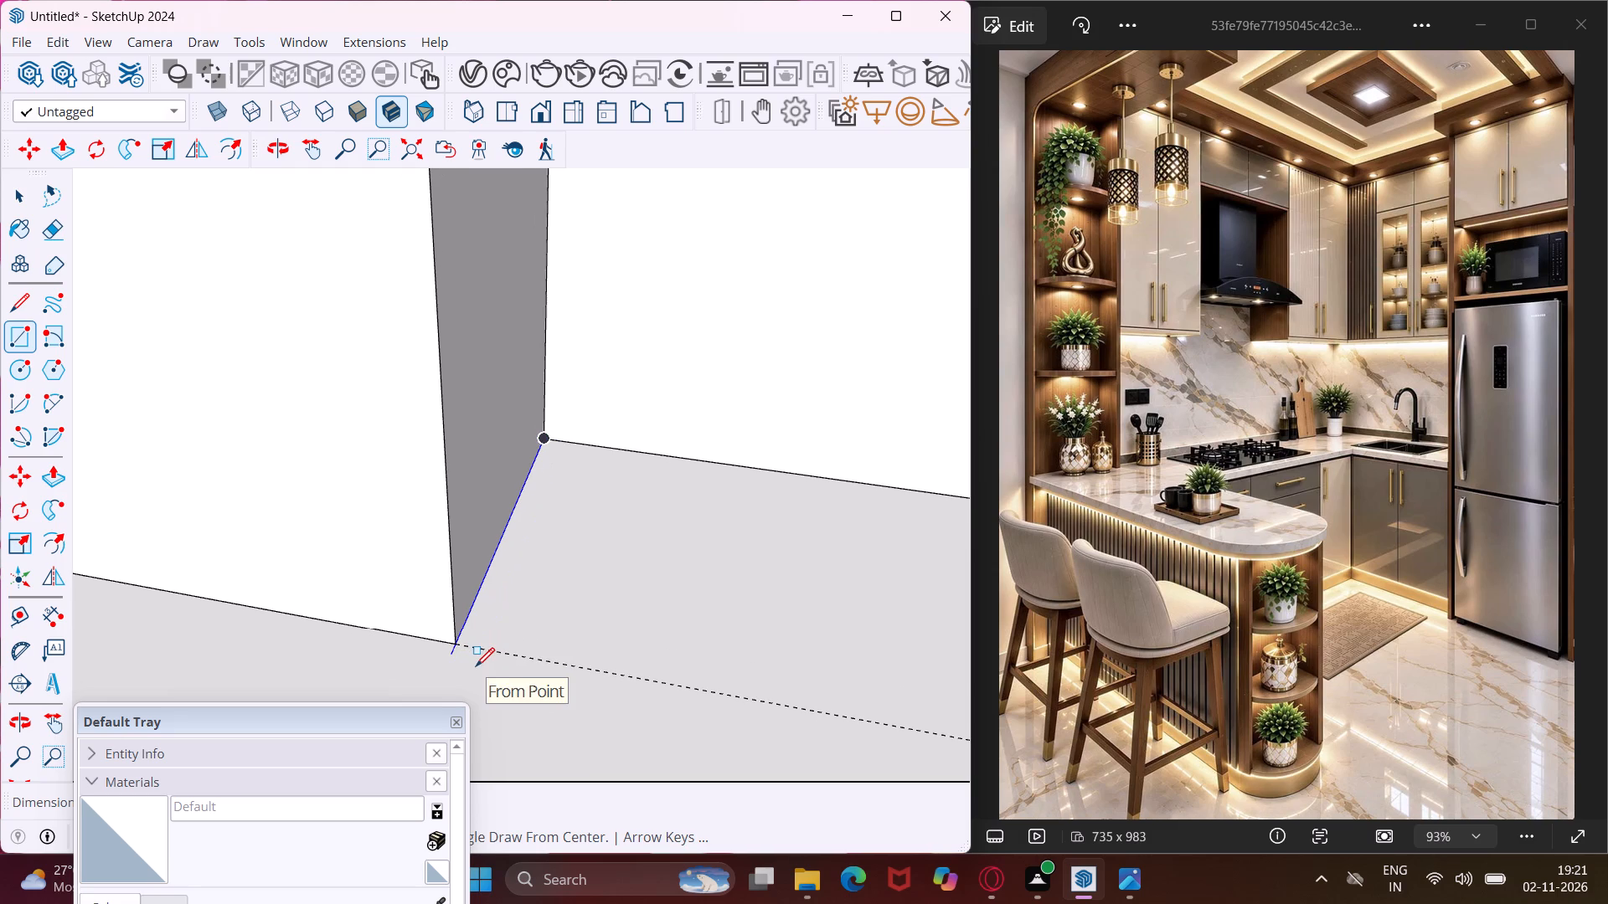
pyautogui.click(477, 666)
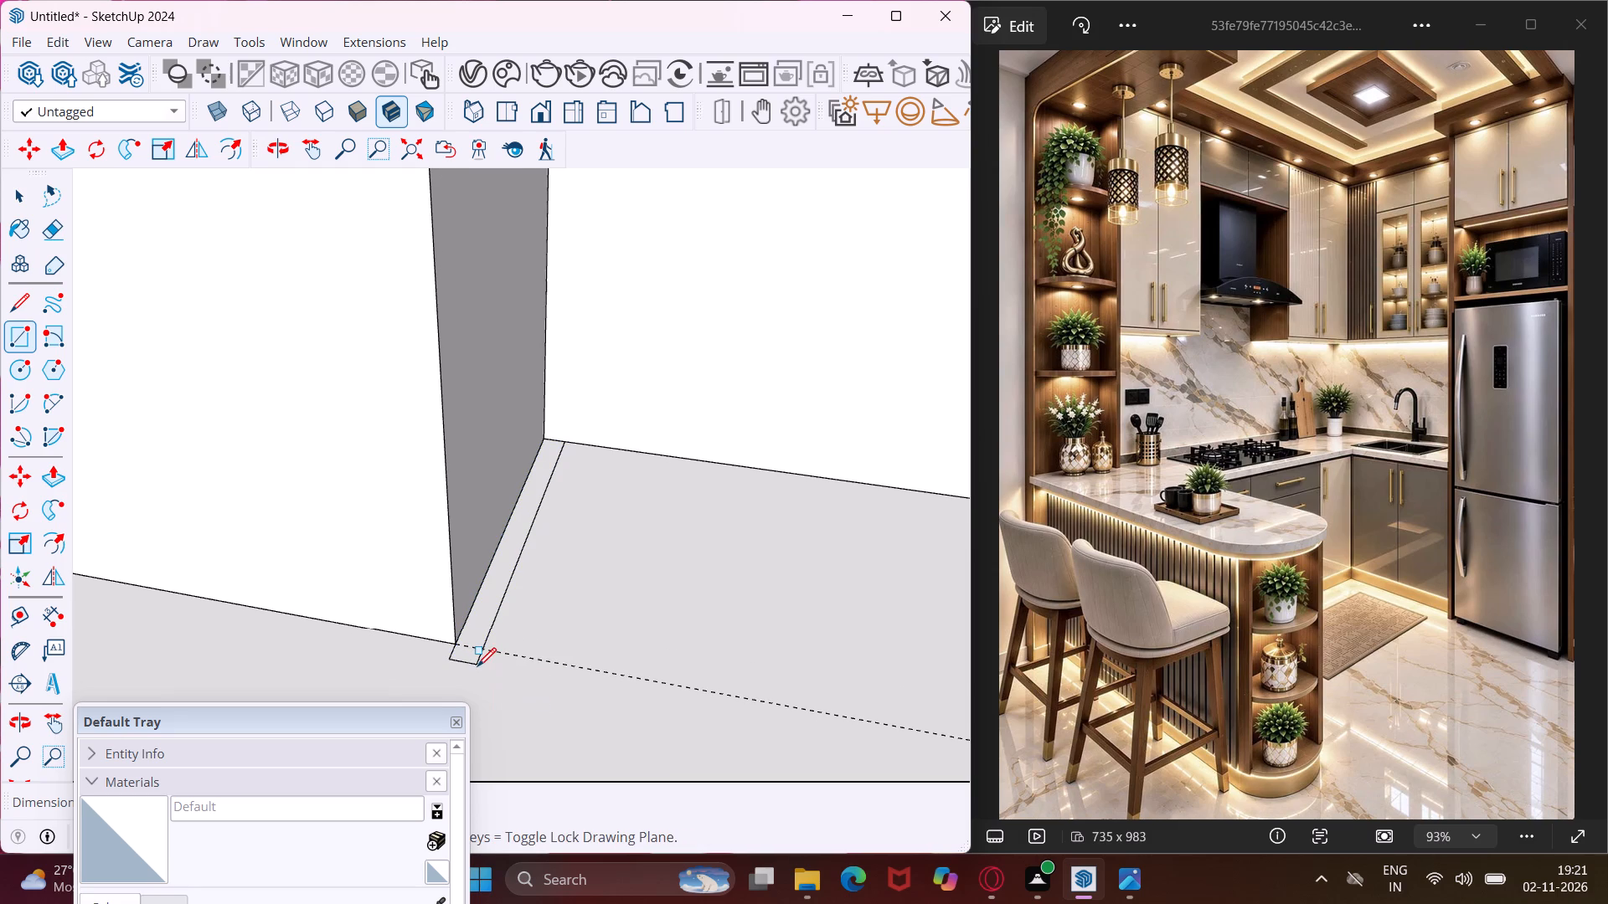
pyautogui.press('Escape')
pyautogui.press('space')
# Copy the thin floor strip along the red axis to near the wall's free end, leaving the original beside the counter.
pyautogui.click(477, 648)
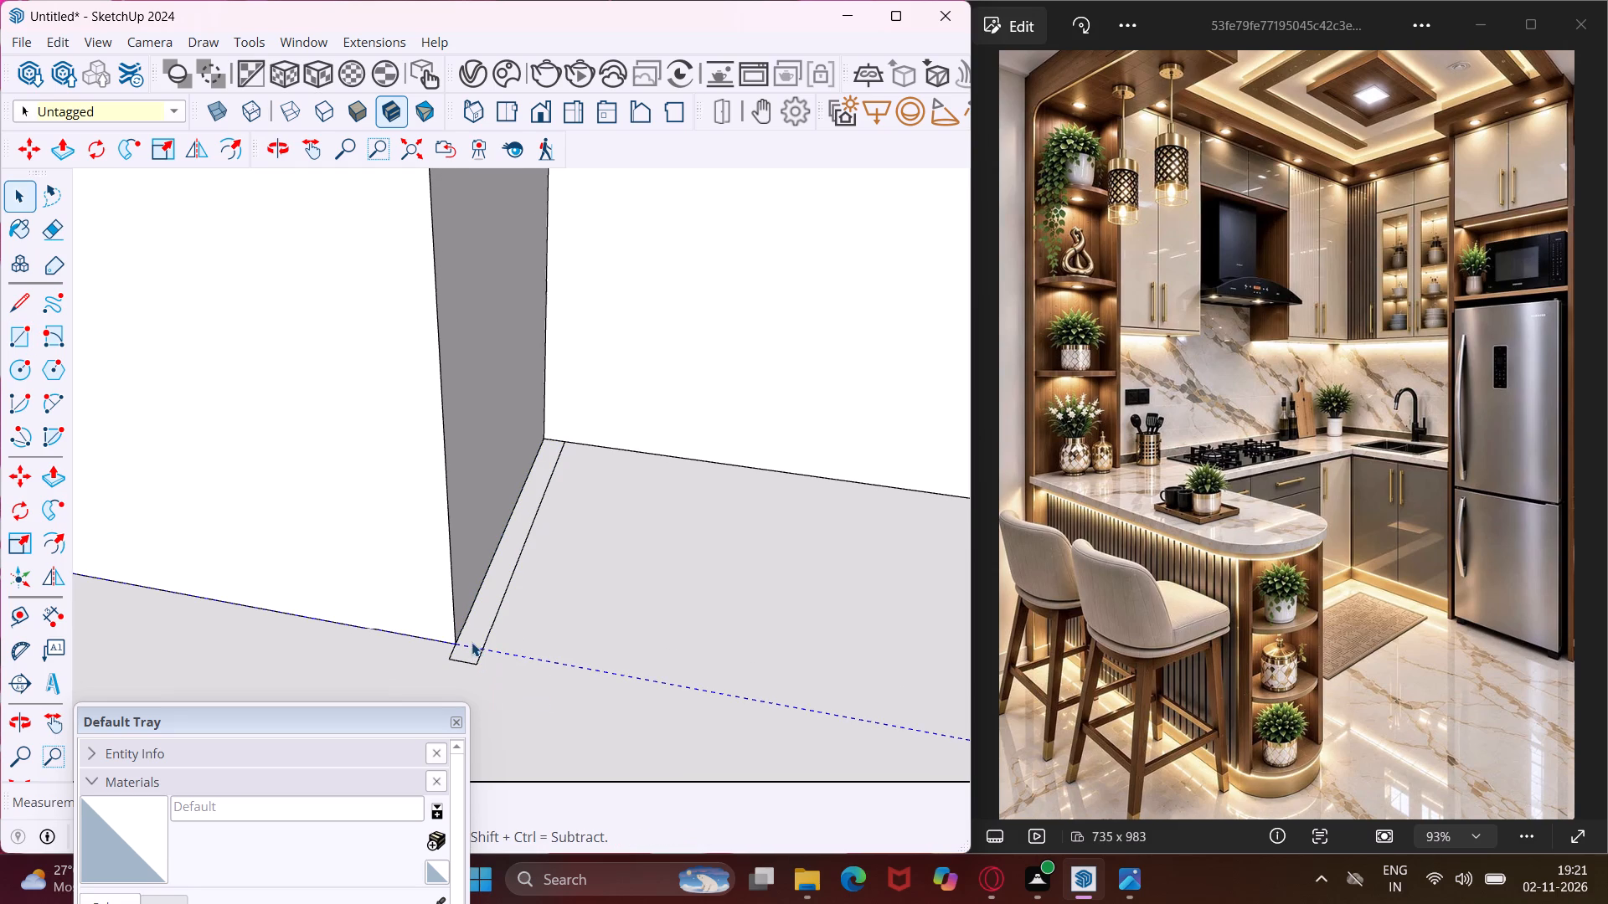
pyautogui.click(470, 629)
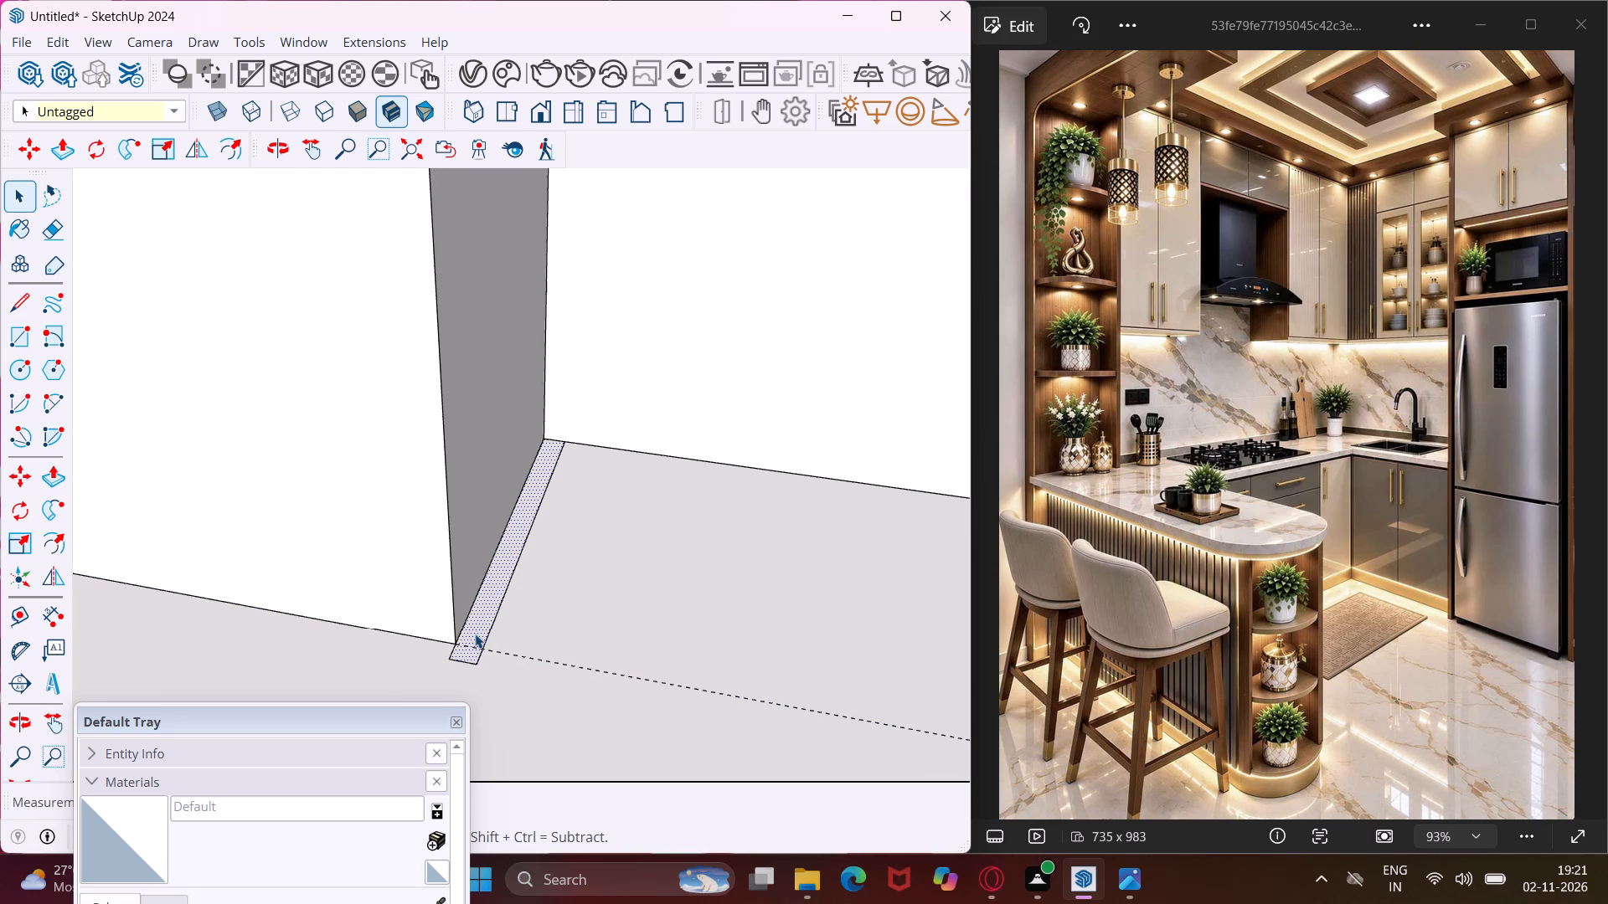
pyautogui.press('m')
pyautogui.click(475, 634)
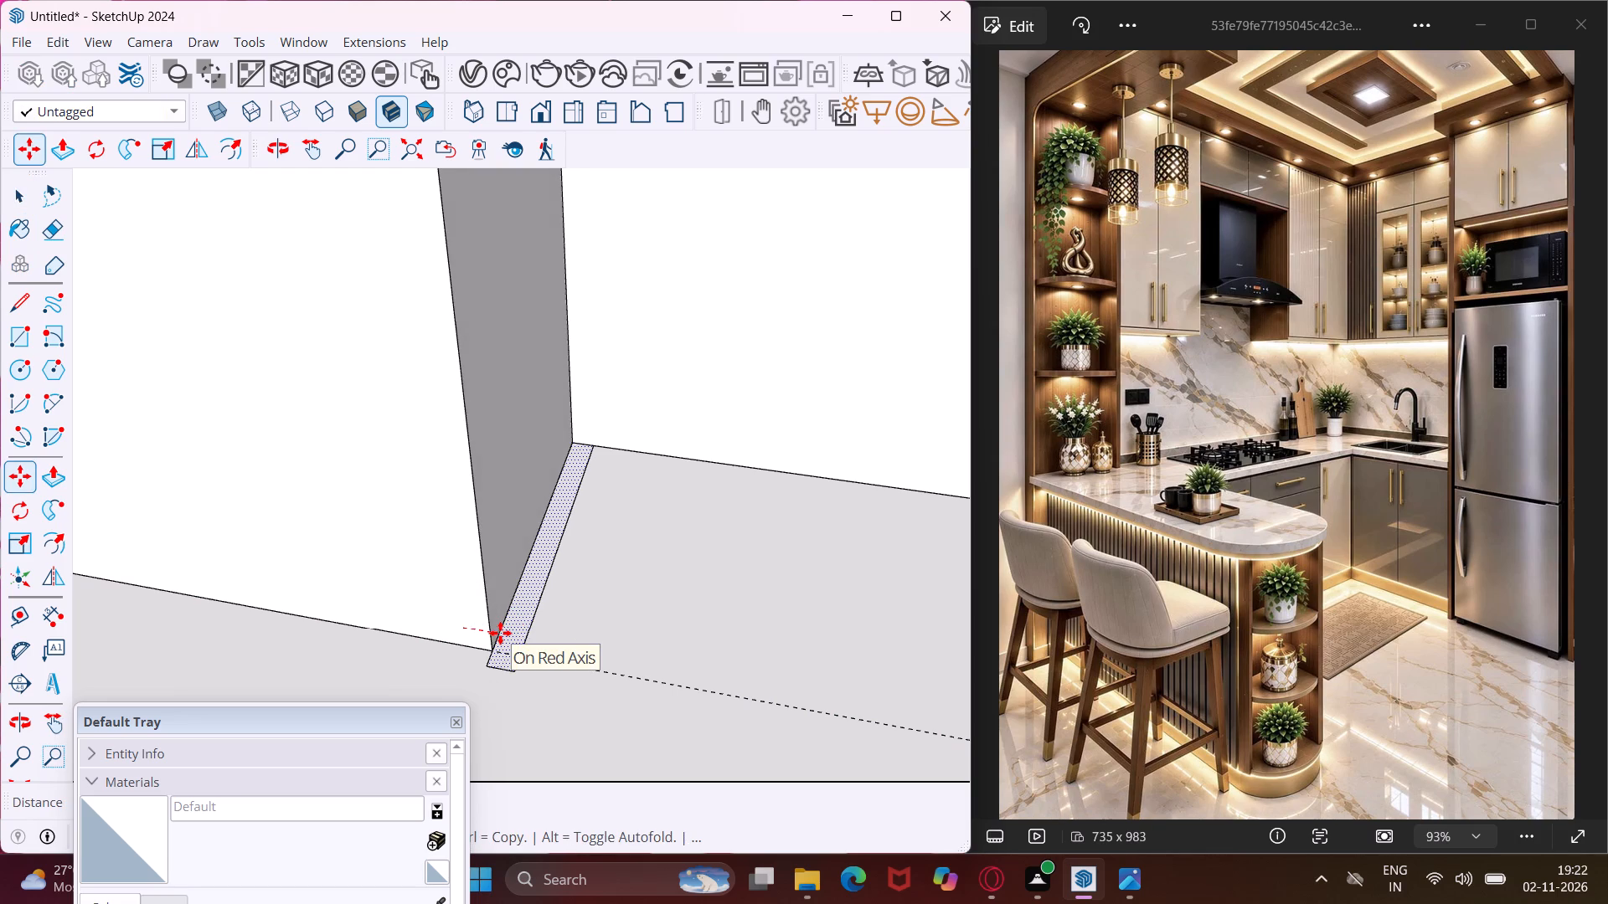
pyautogui.scroll(-8, 501, 632)
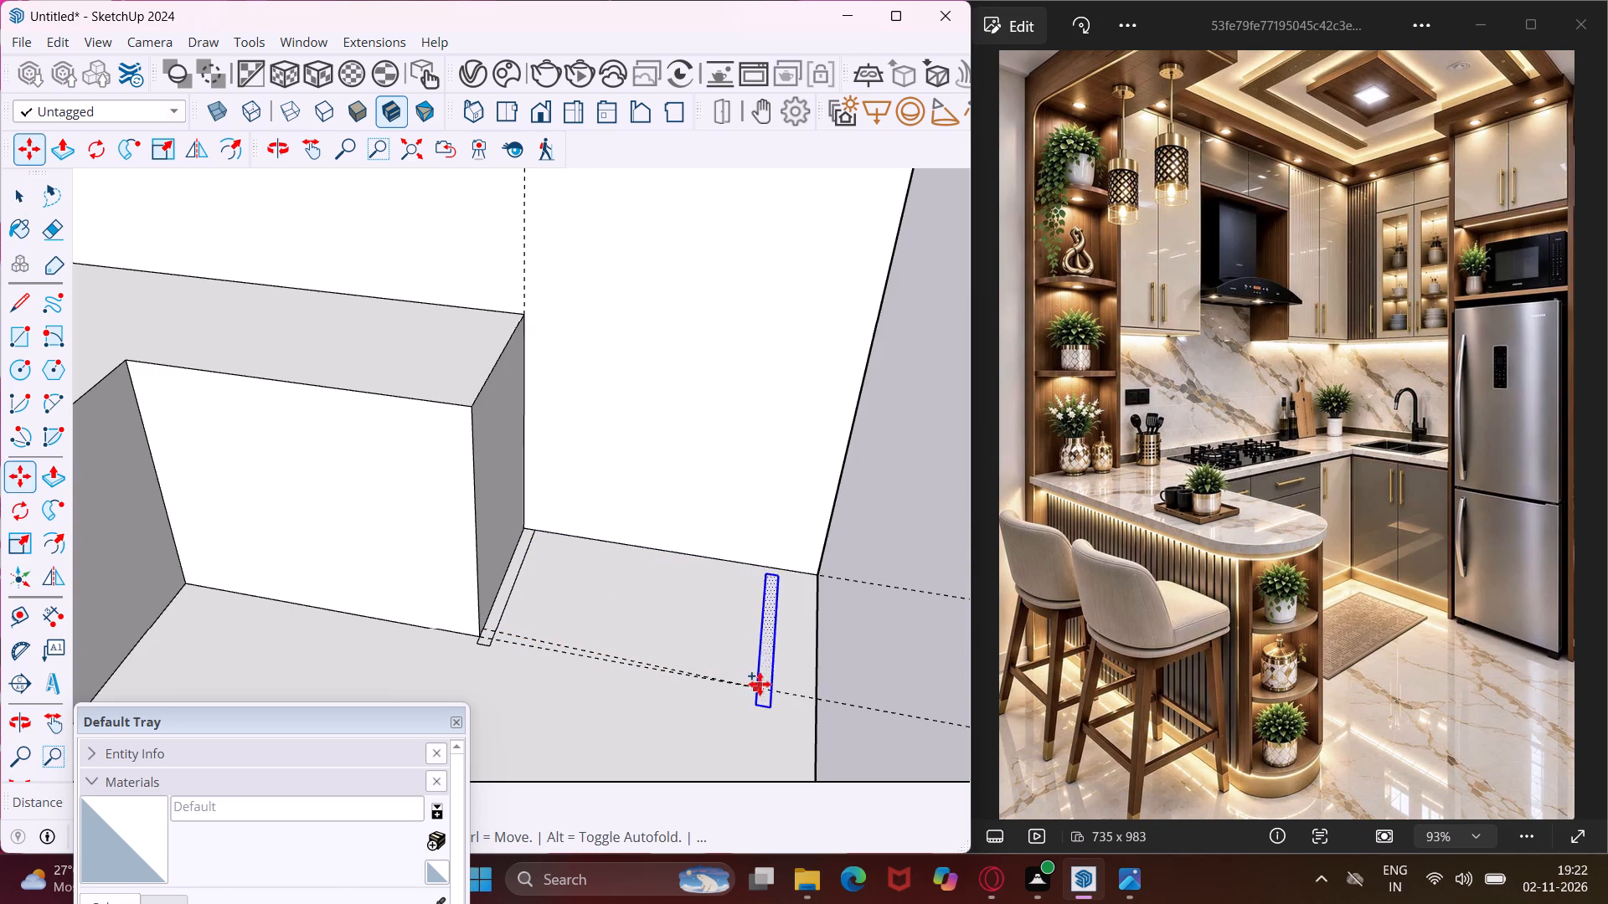
pyautogui.click(769, 680)
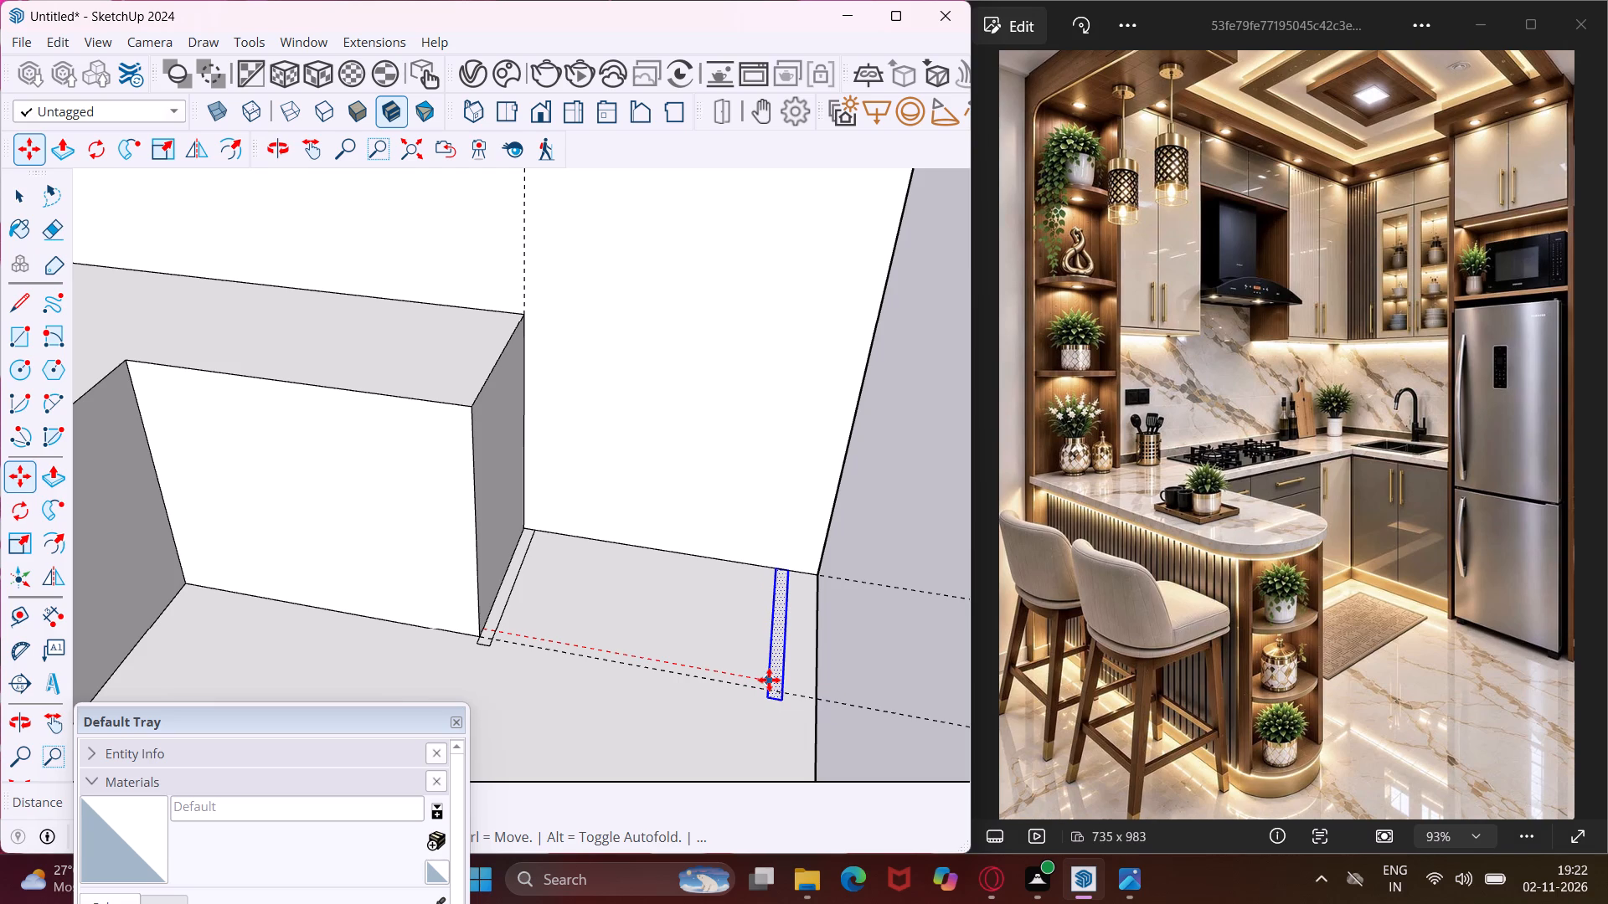
pyautogui.press('Escape')
pyautogui.press('space')
# Push/Pull the floor strip beside the short counter upward into a tall, thin upright panel rising well above the countertop.
pyautogui.scroll(-2, 488, 684)
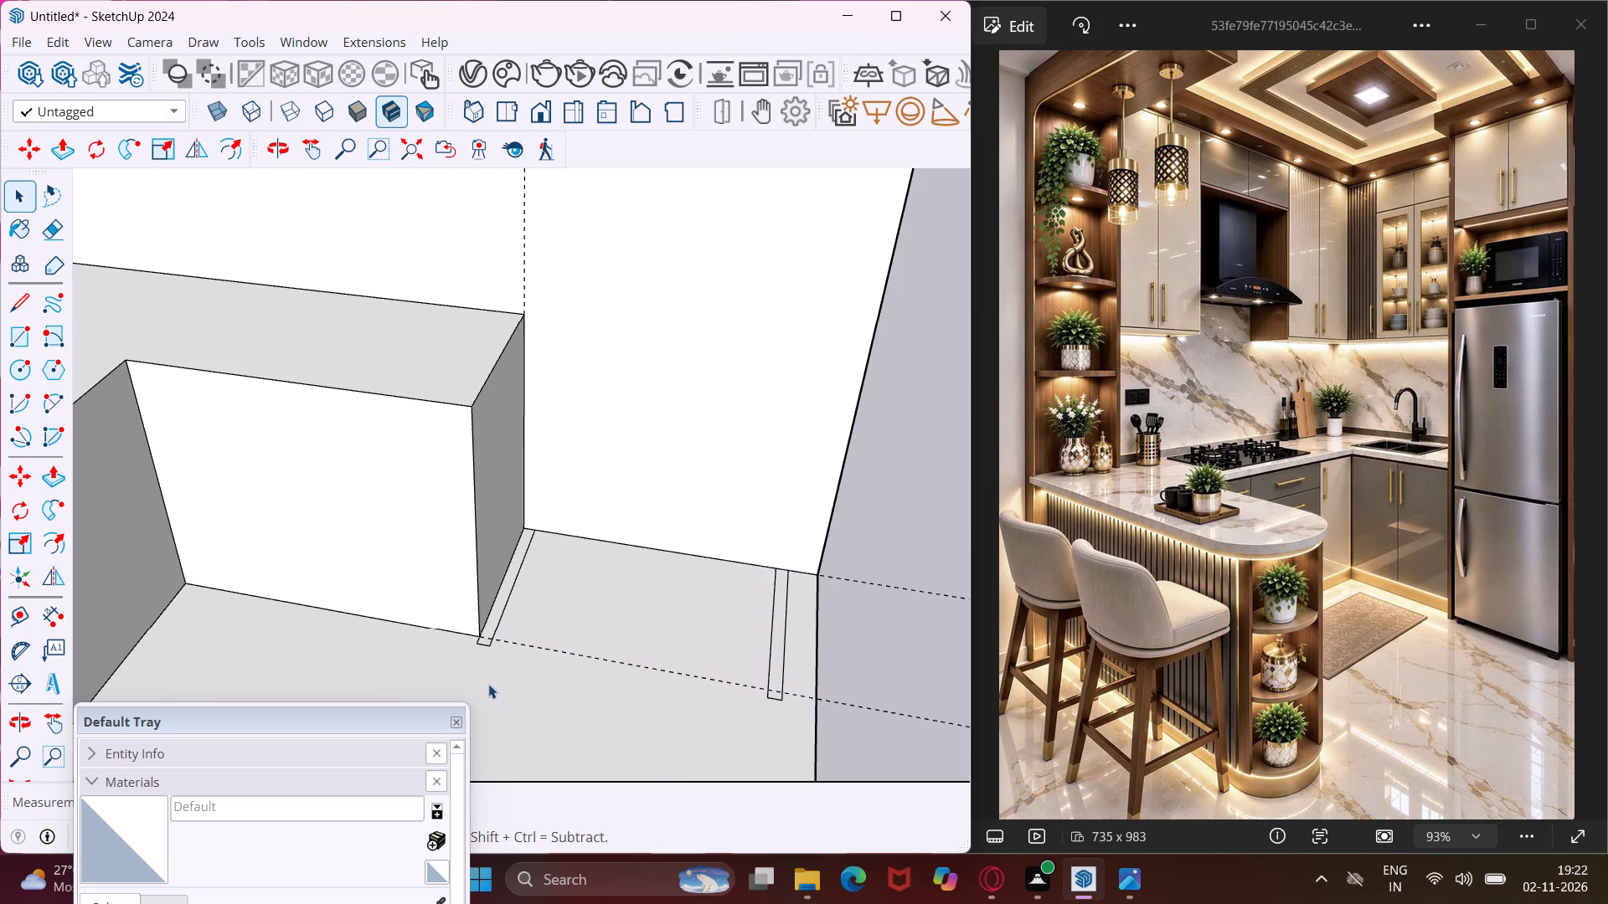
pyautogui.scroll(-4, 488, 684)
pyautogui.scroll(7, 483, 627)
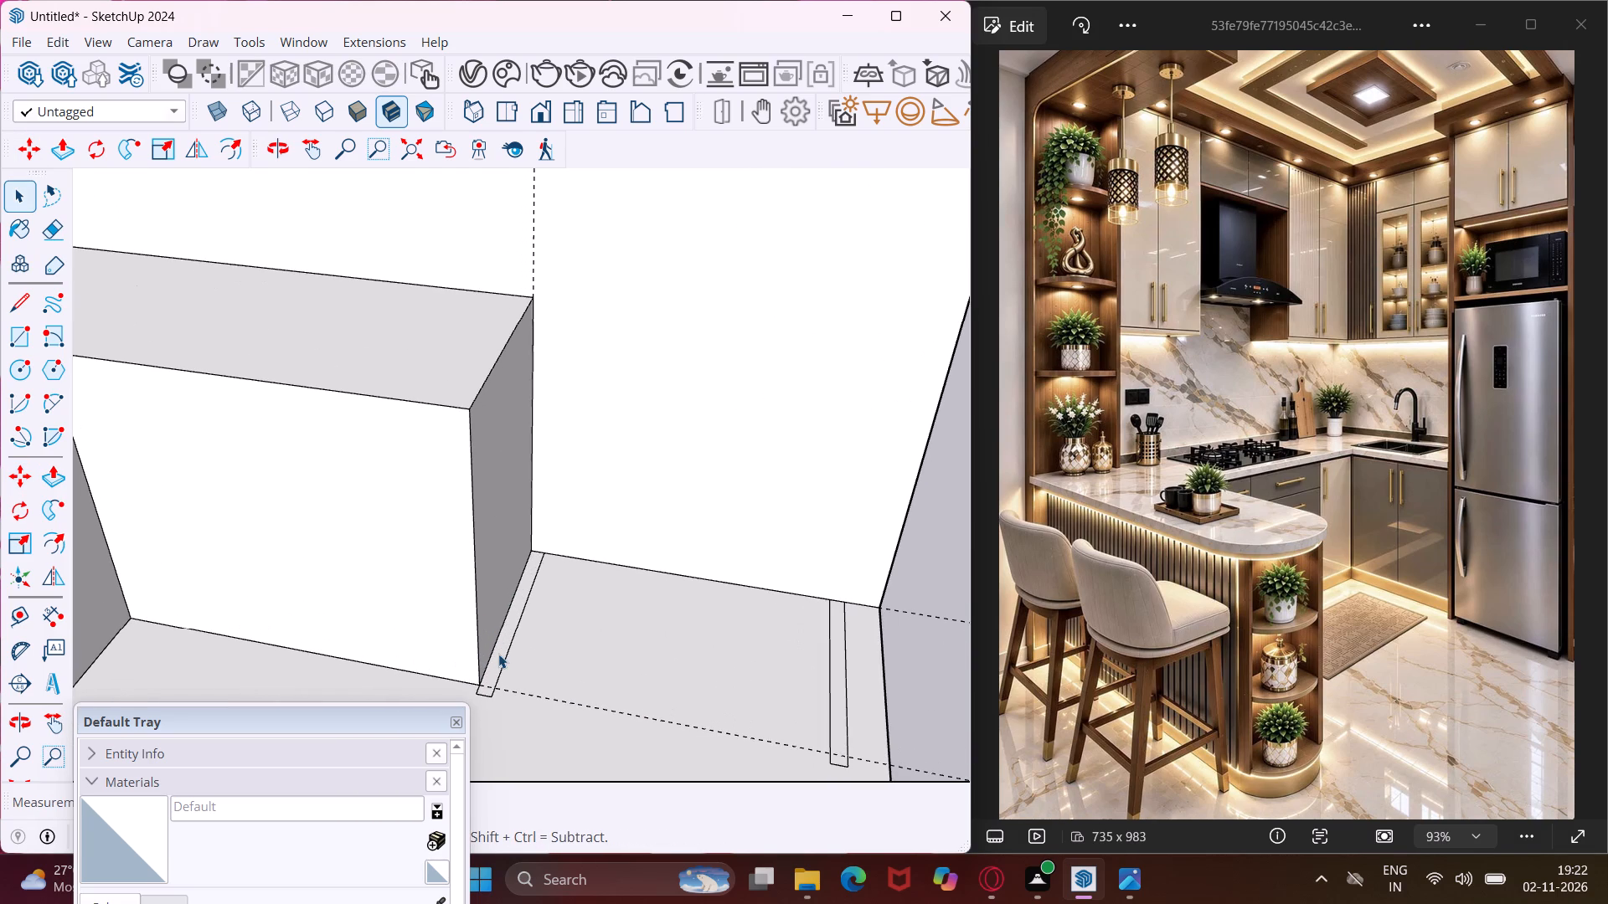
pyautogui.click(498, 661)
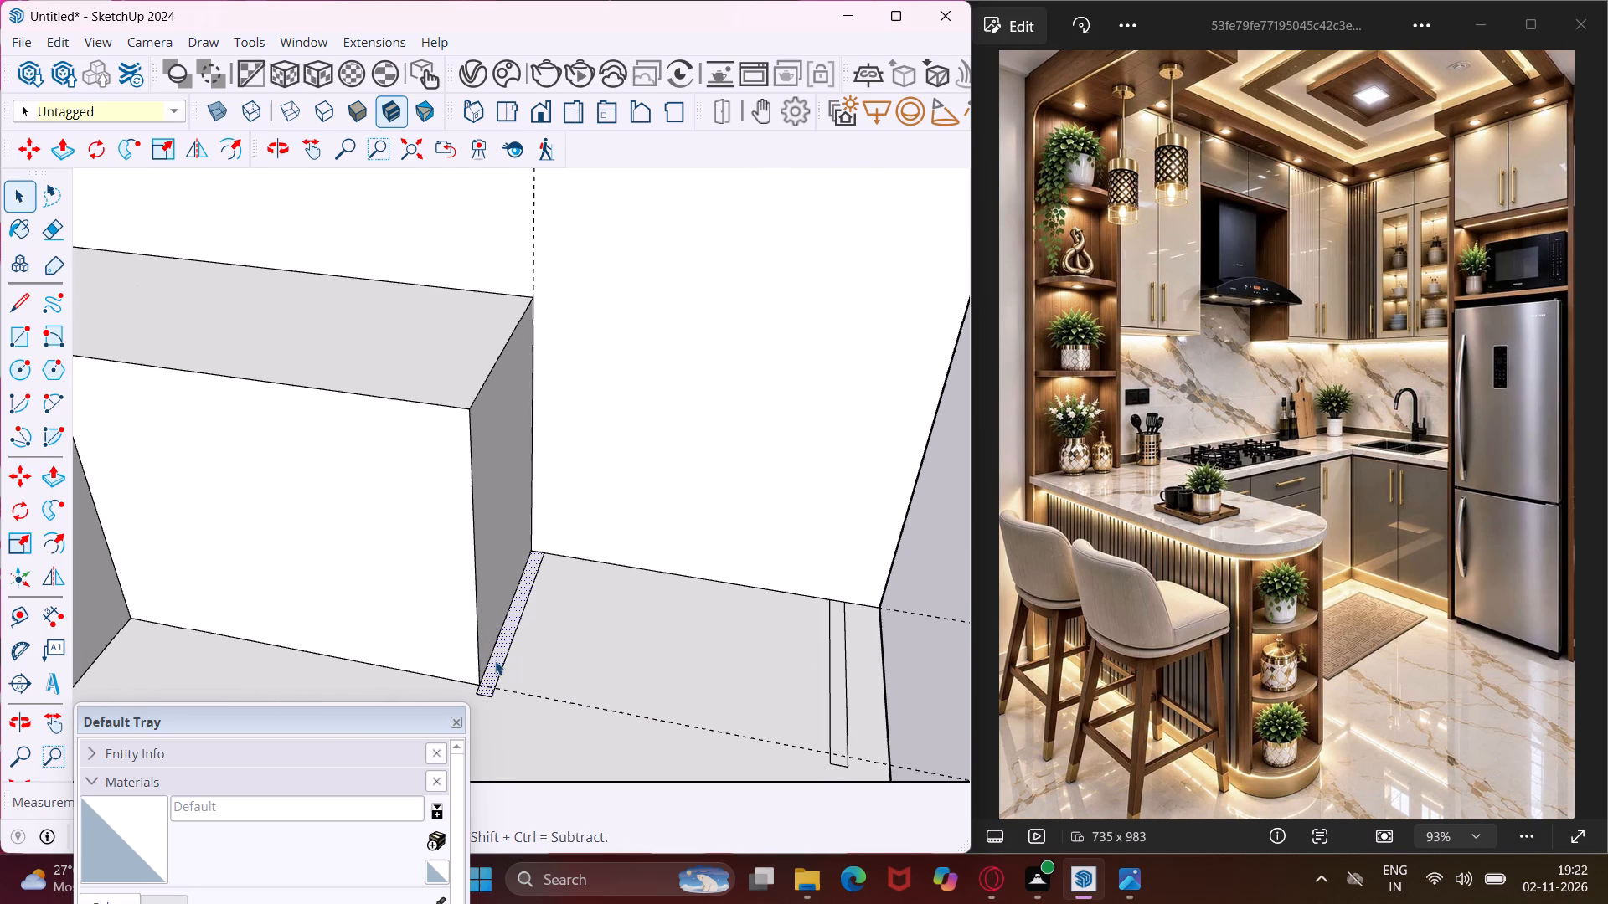
pyautogui.press('p')
pyautogui.click(495, 660)
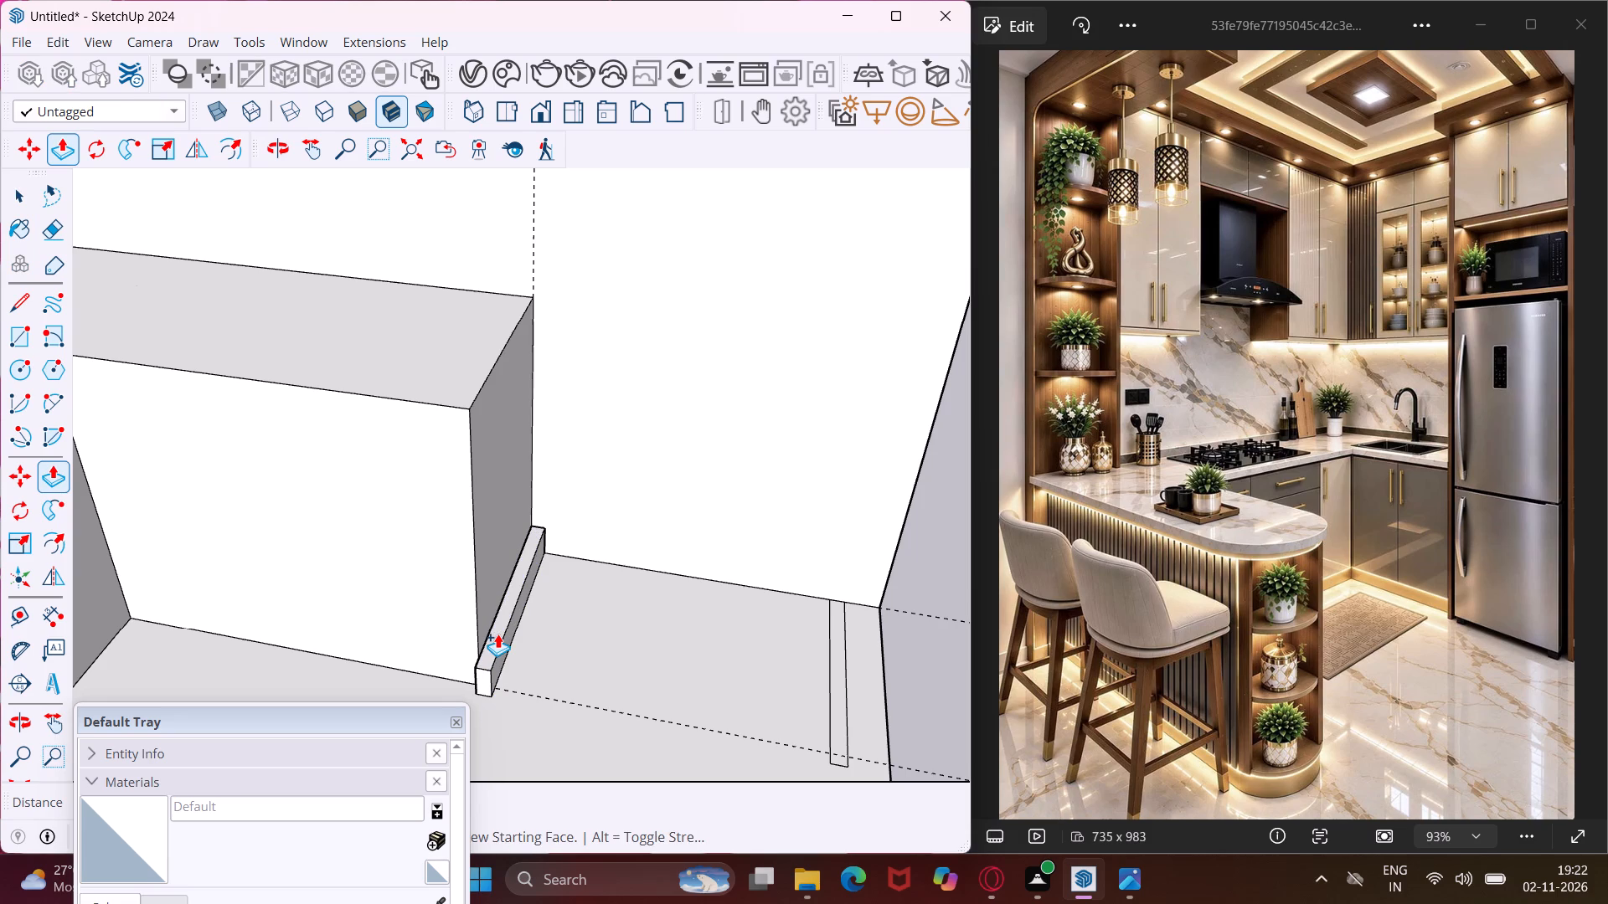
pyautogui.scroll(-10, 497, 634)
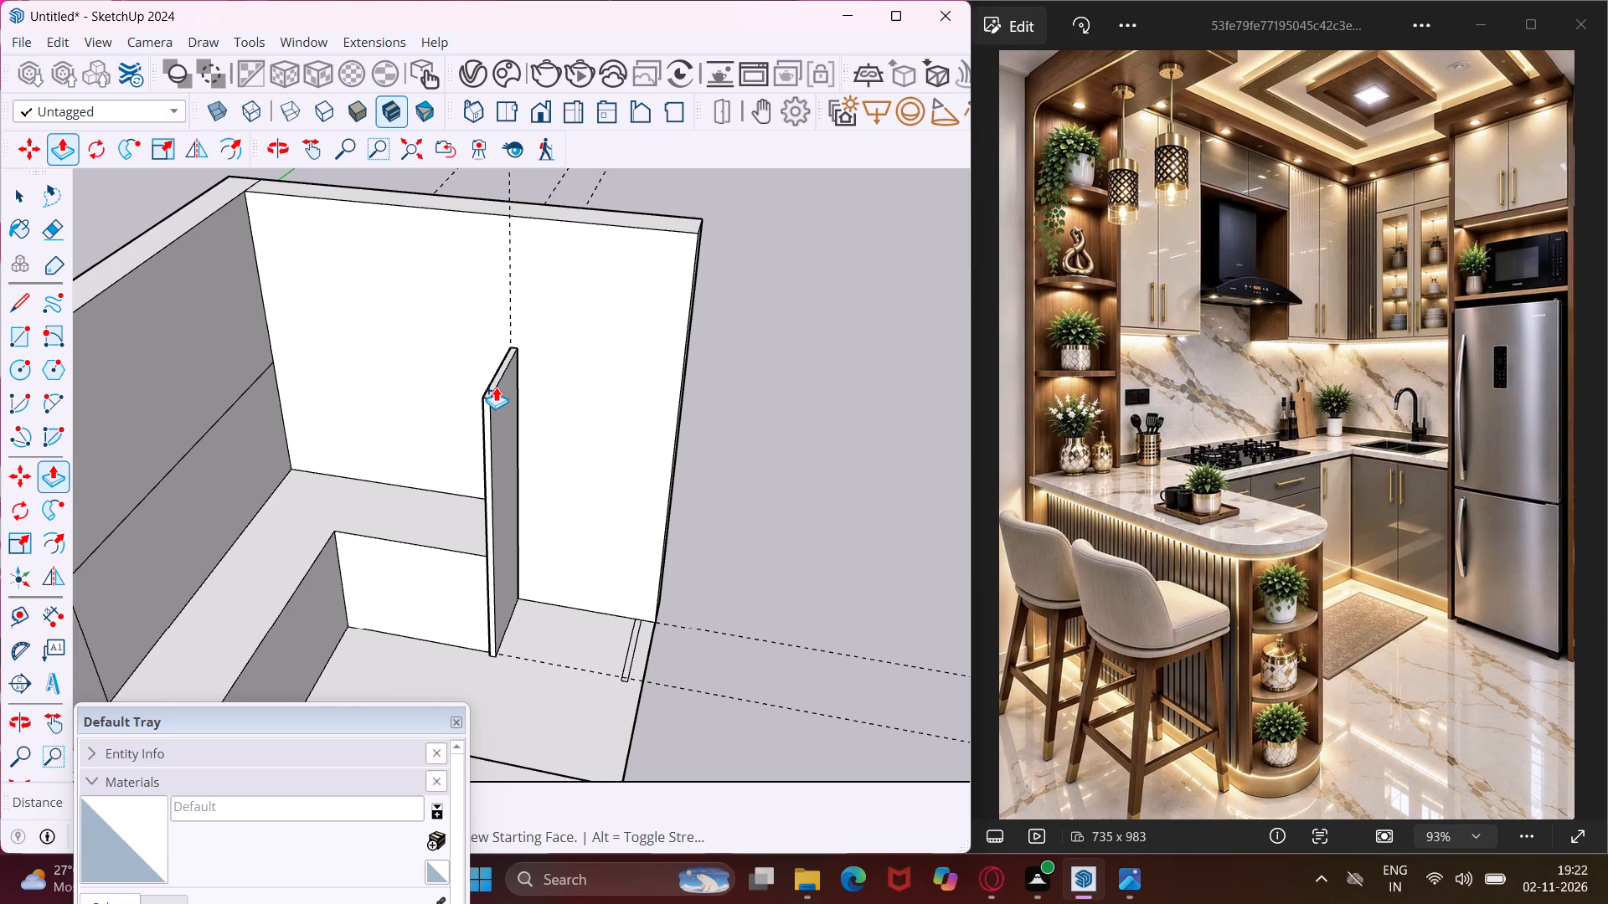
pyautogui.click(496, 387)
pyautogui.scroll(13, 487, 381)
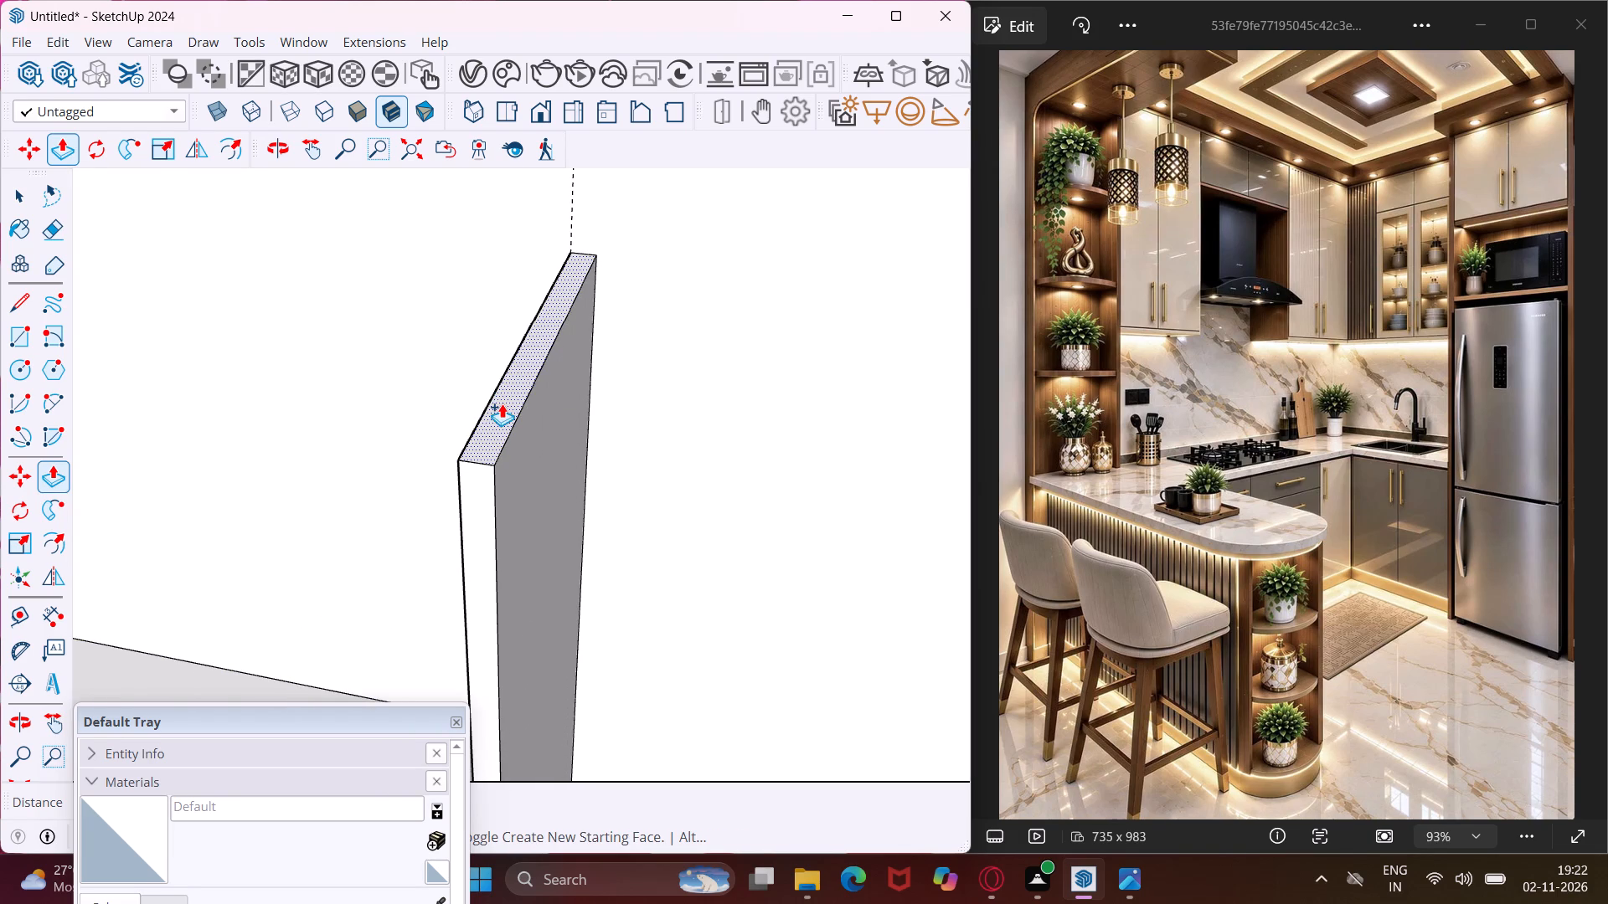
pyautogui.scroll(-17, 502, 404)
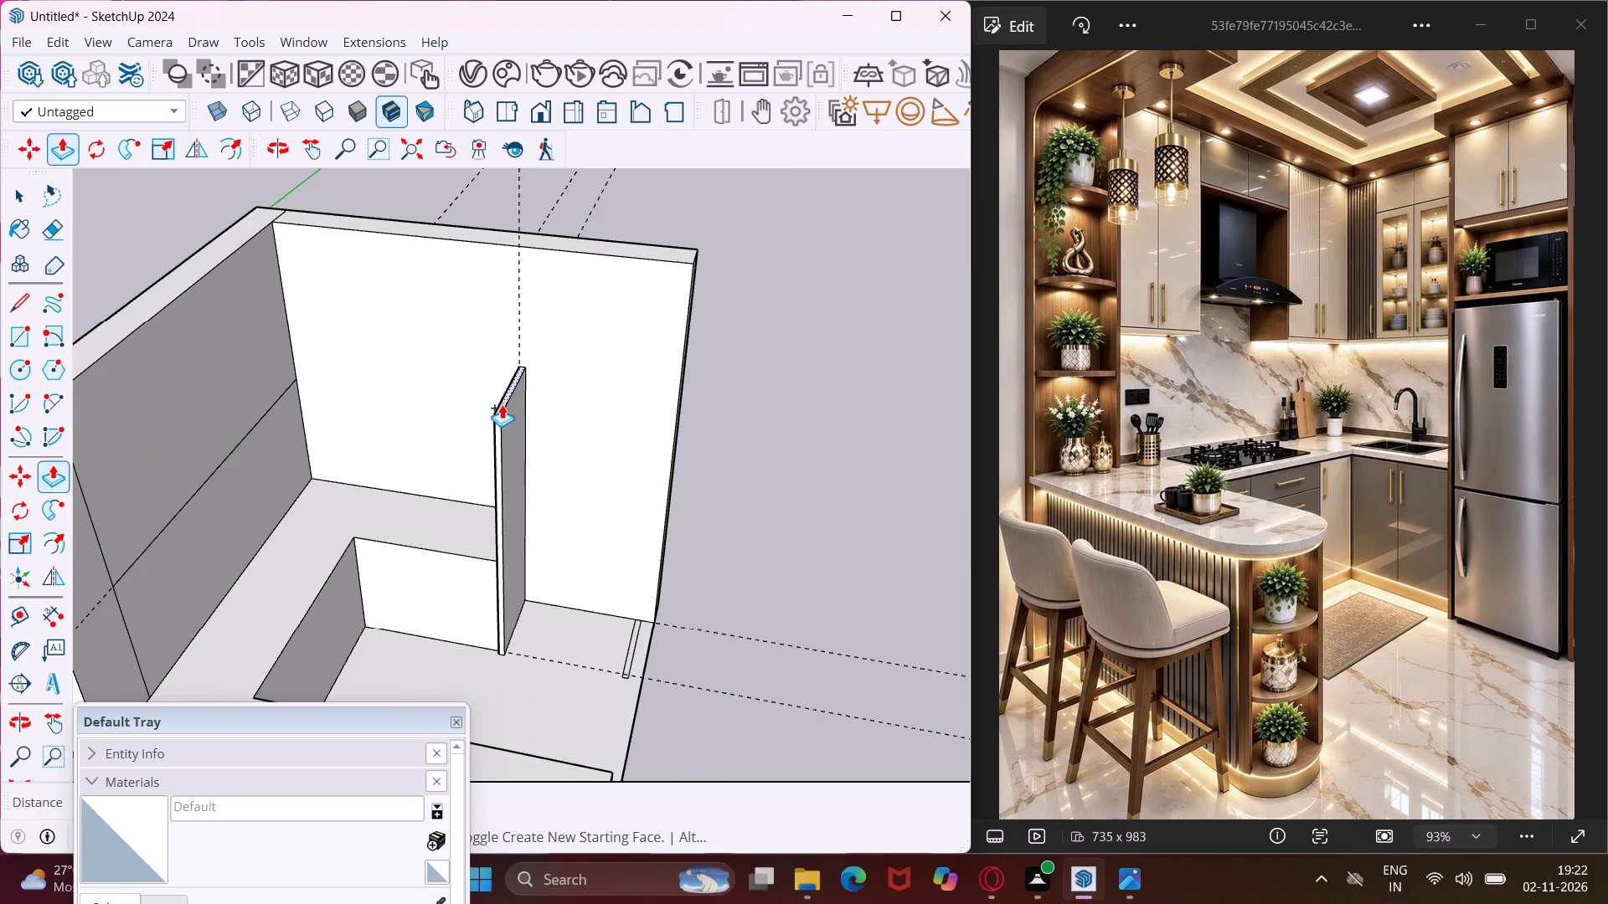
pyautogui.press('Escape')
pyautogui.press('space')
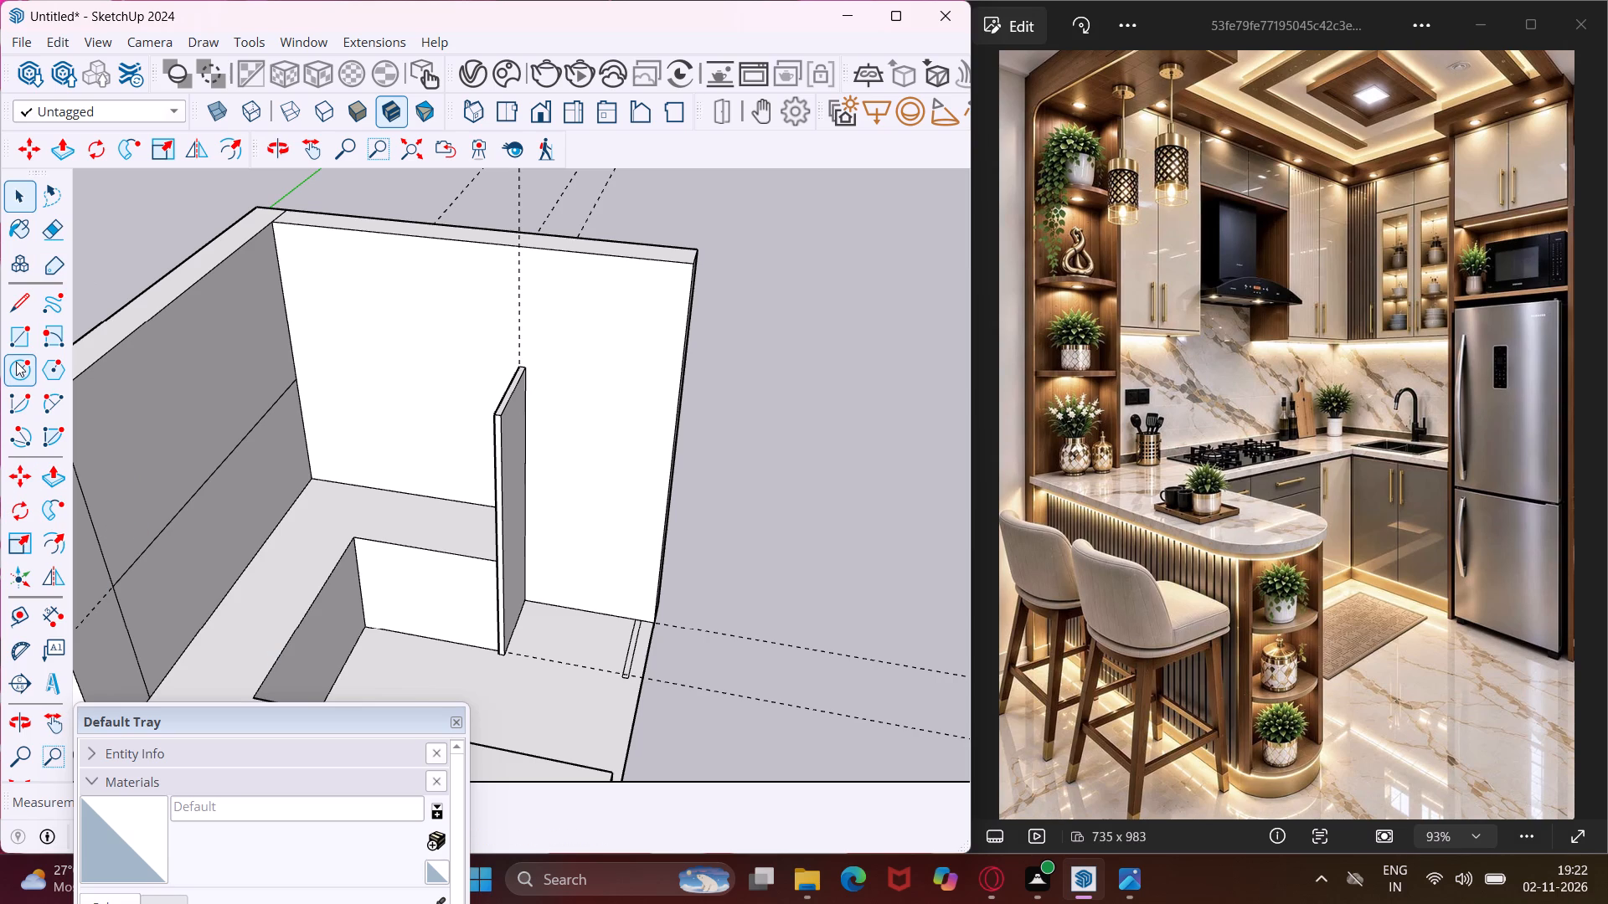
# Place a horizontal guide on the second wall 3' above the short counter's back edge.
pyautogui.click(20, 620)
pyautogui.scroll(5, 393, 517)
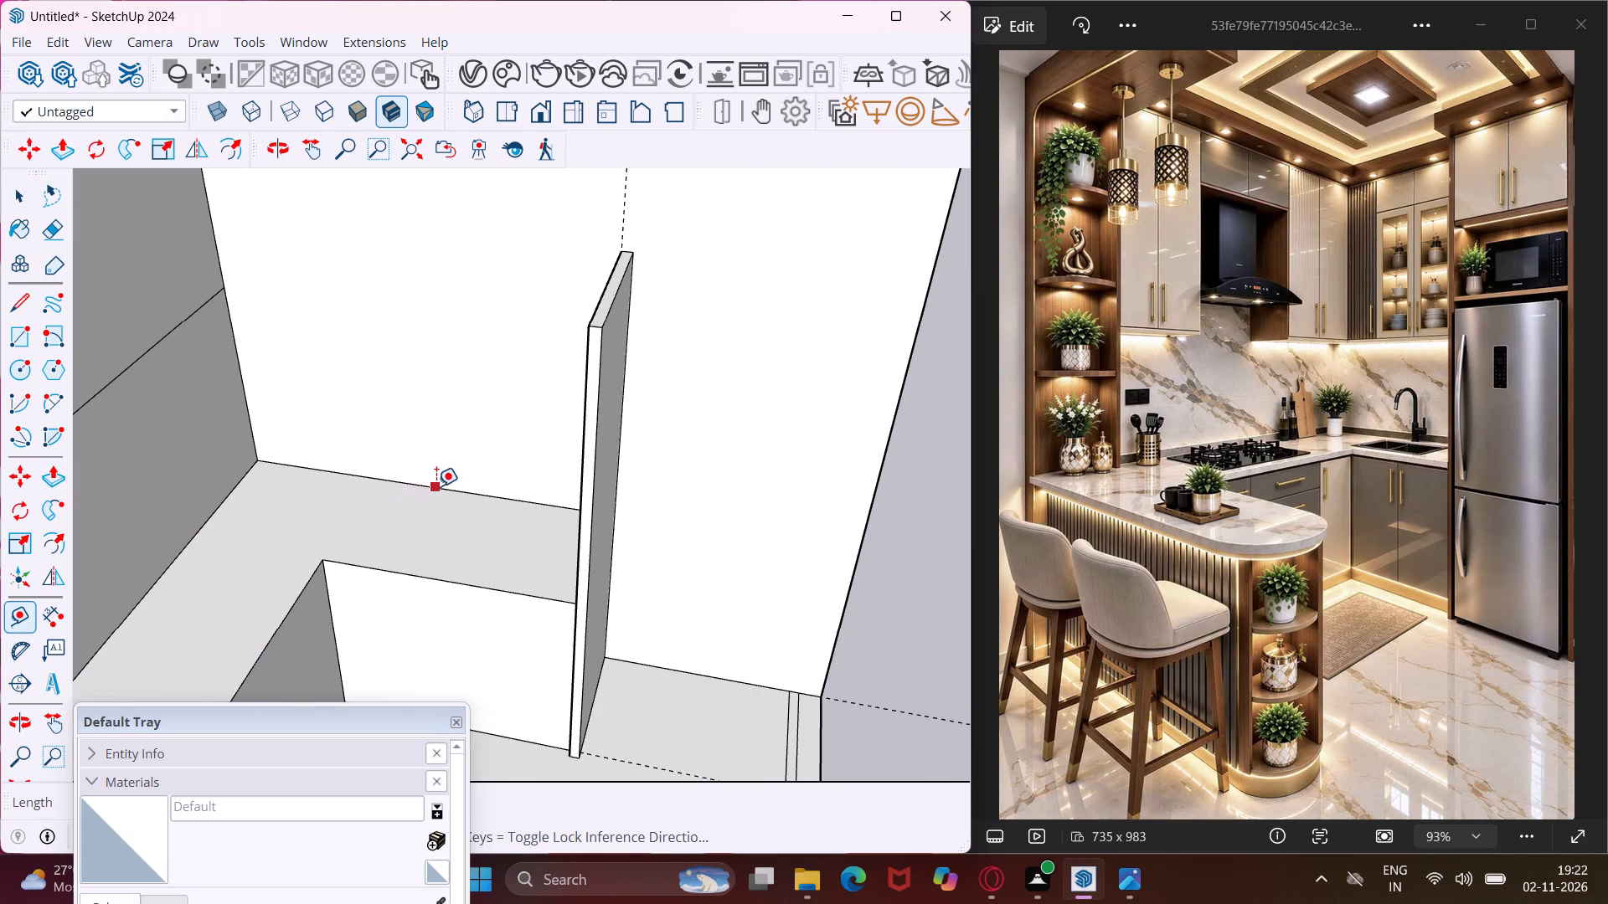
pyautogui.click(436, 486)
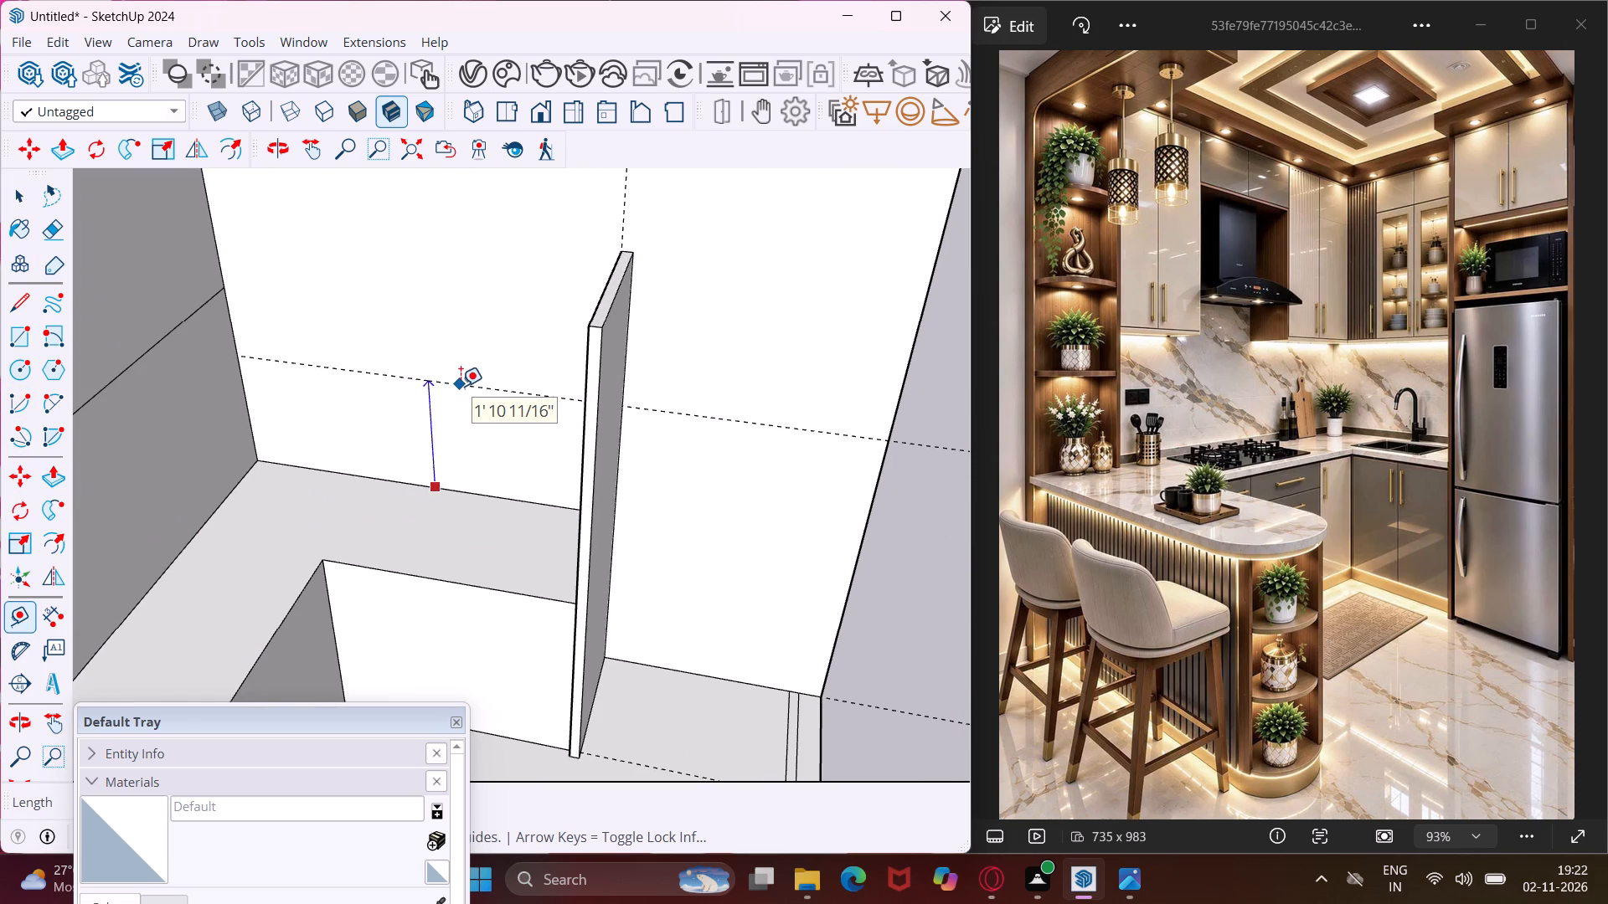
pyautogui.write("3'")
pyautogui.press('Return')
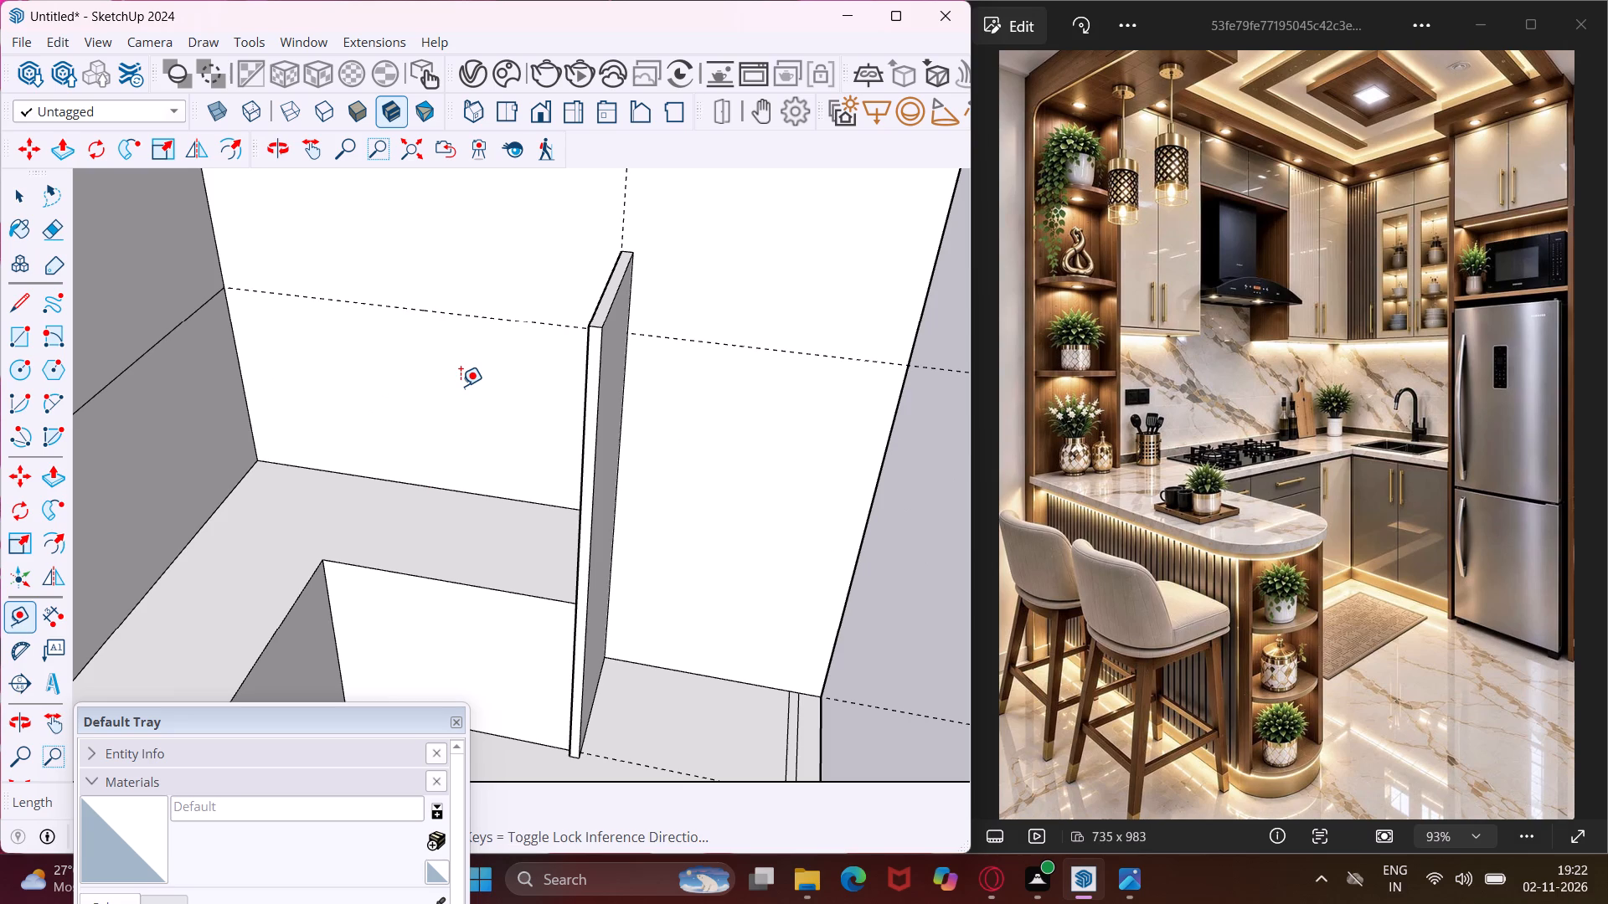
pyautogui.press('Escape')
pyautogui.press('space')
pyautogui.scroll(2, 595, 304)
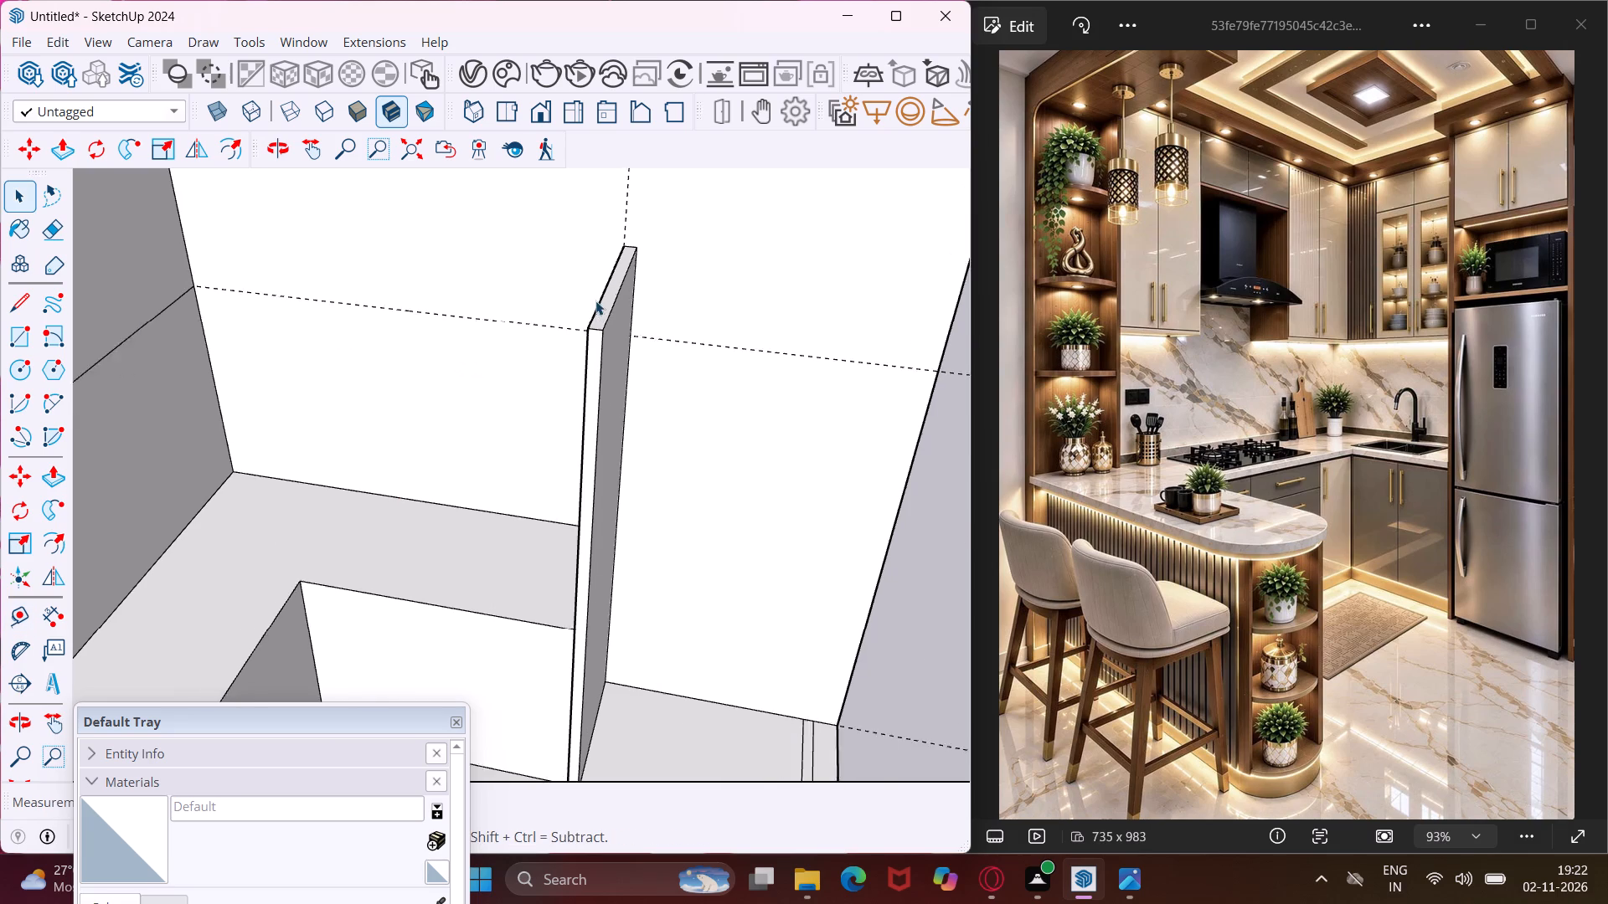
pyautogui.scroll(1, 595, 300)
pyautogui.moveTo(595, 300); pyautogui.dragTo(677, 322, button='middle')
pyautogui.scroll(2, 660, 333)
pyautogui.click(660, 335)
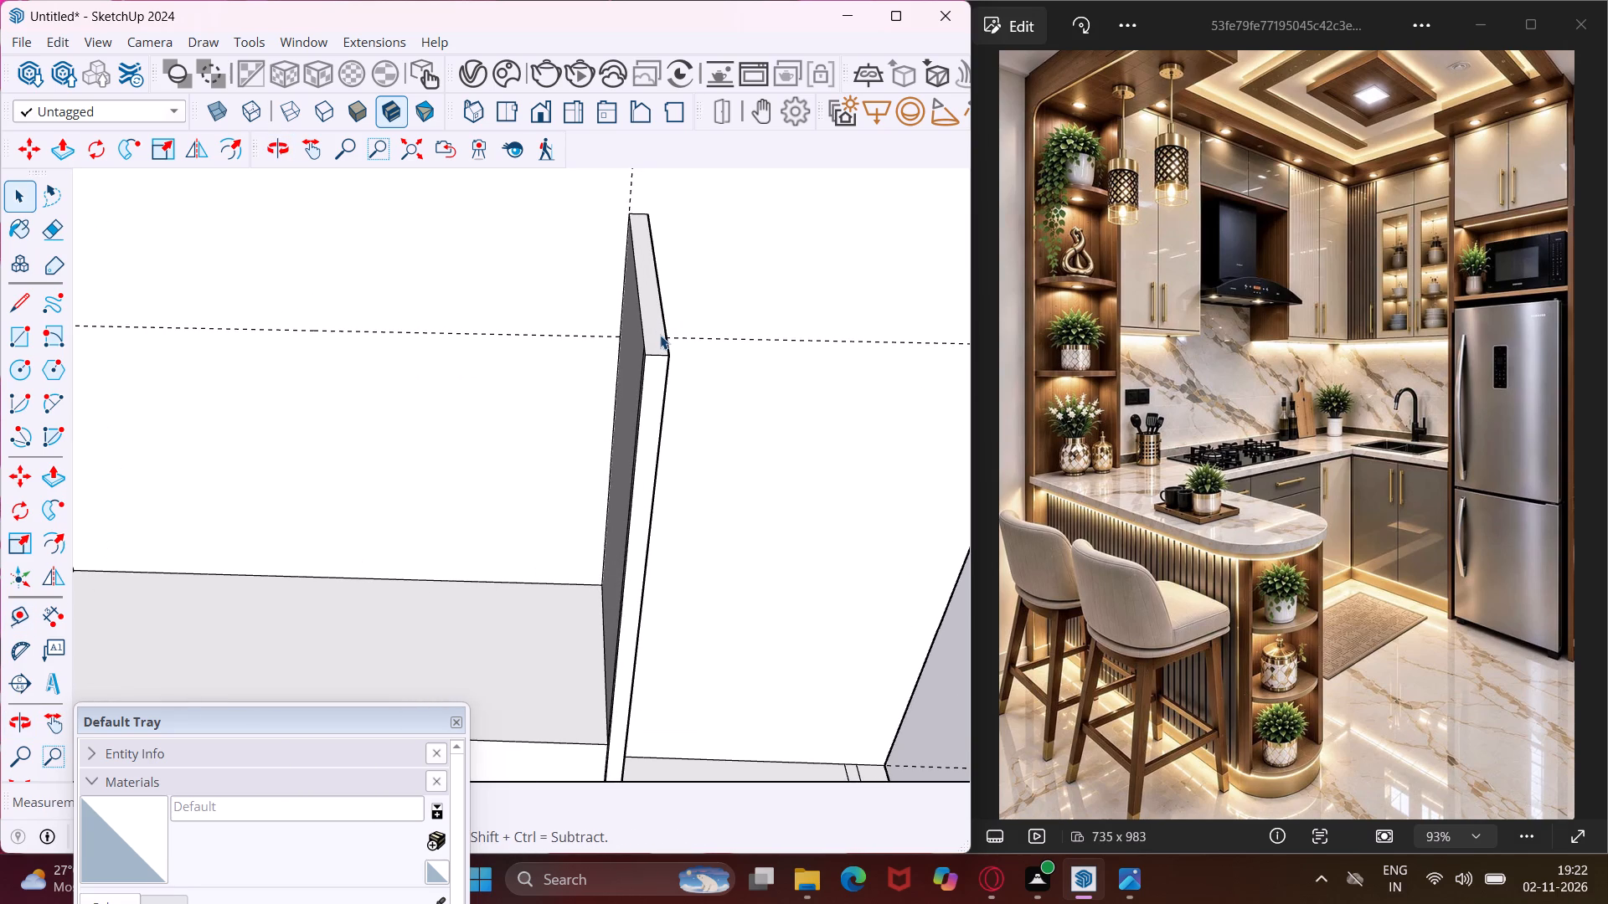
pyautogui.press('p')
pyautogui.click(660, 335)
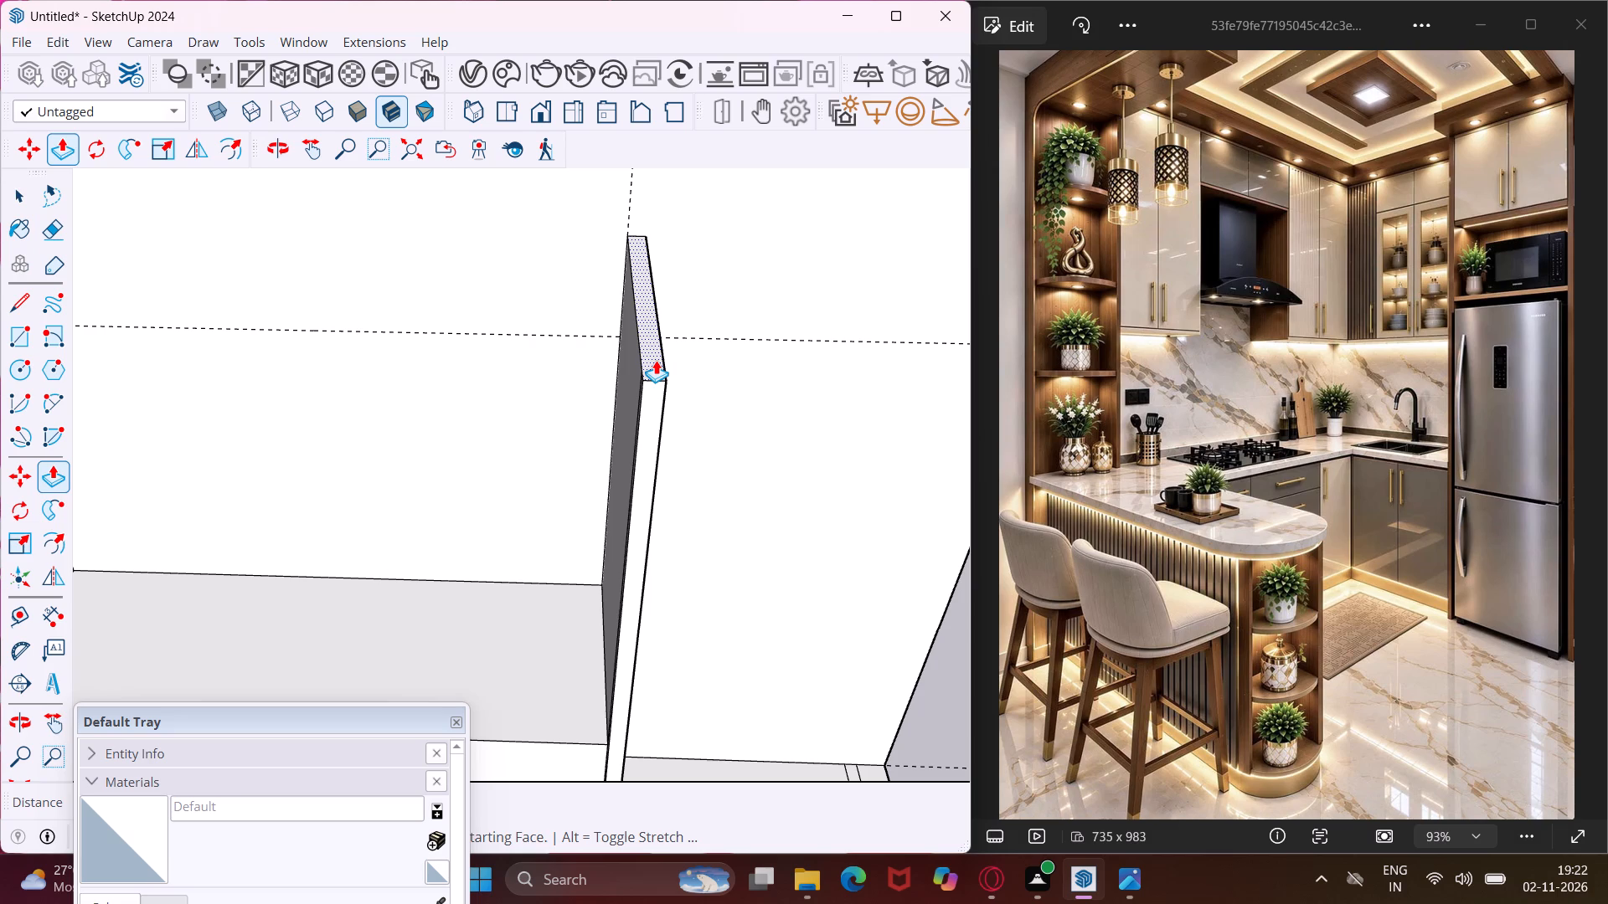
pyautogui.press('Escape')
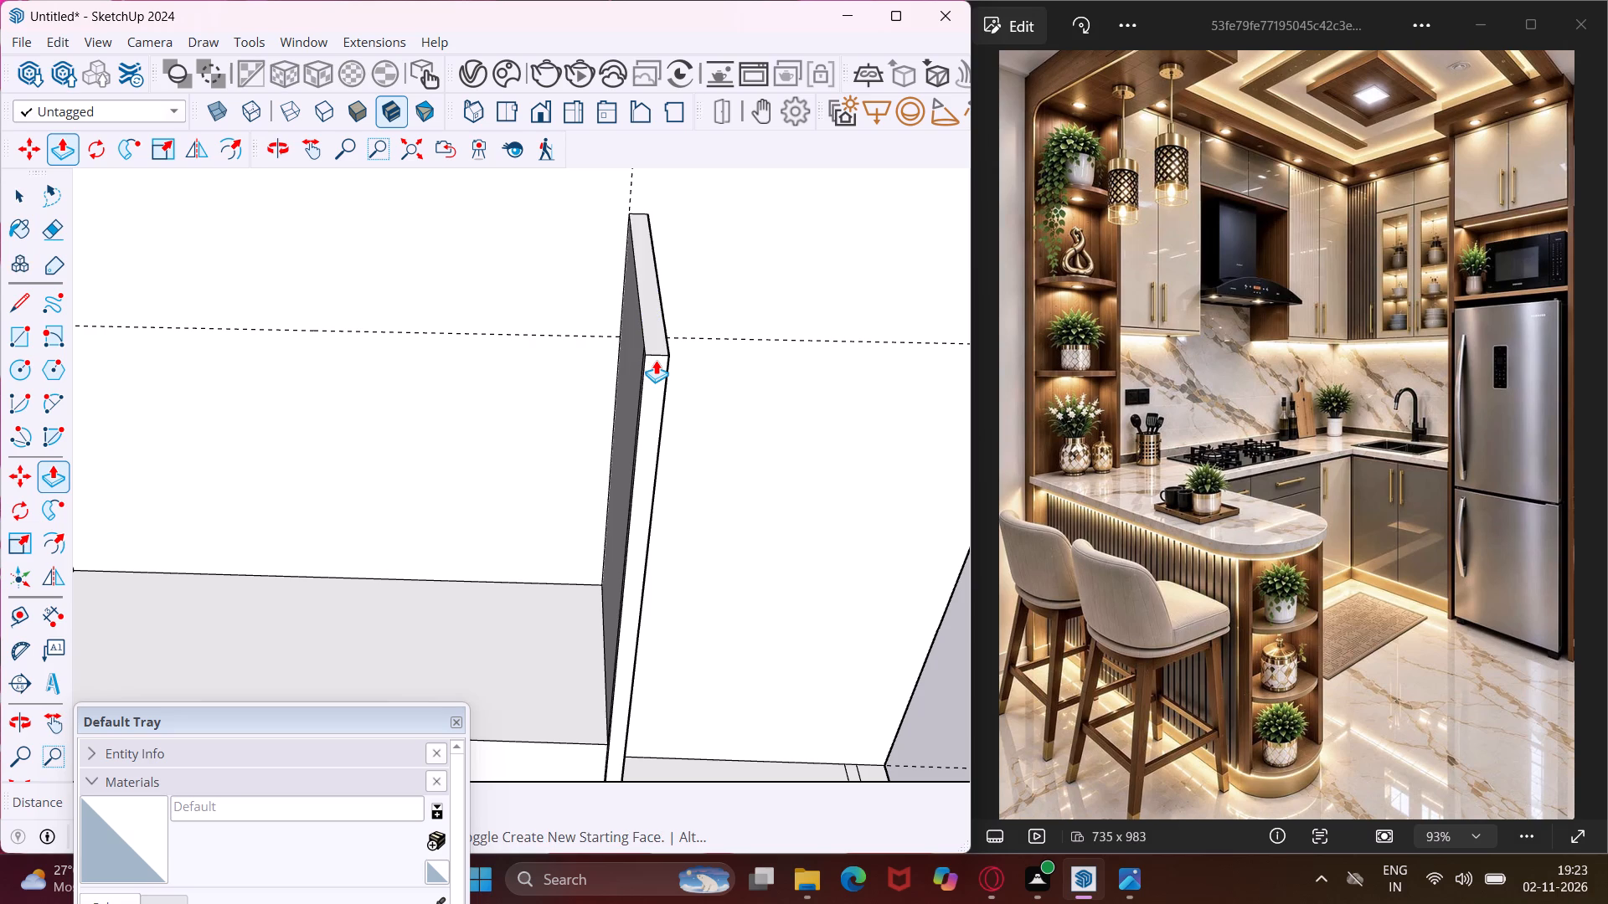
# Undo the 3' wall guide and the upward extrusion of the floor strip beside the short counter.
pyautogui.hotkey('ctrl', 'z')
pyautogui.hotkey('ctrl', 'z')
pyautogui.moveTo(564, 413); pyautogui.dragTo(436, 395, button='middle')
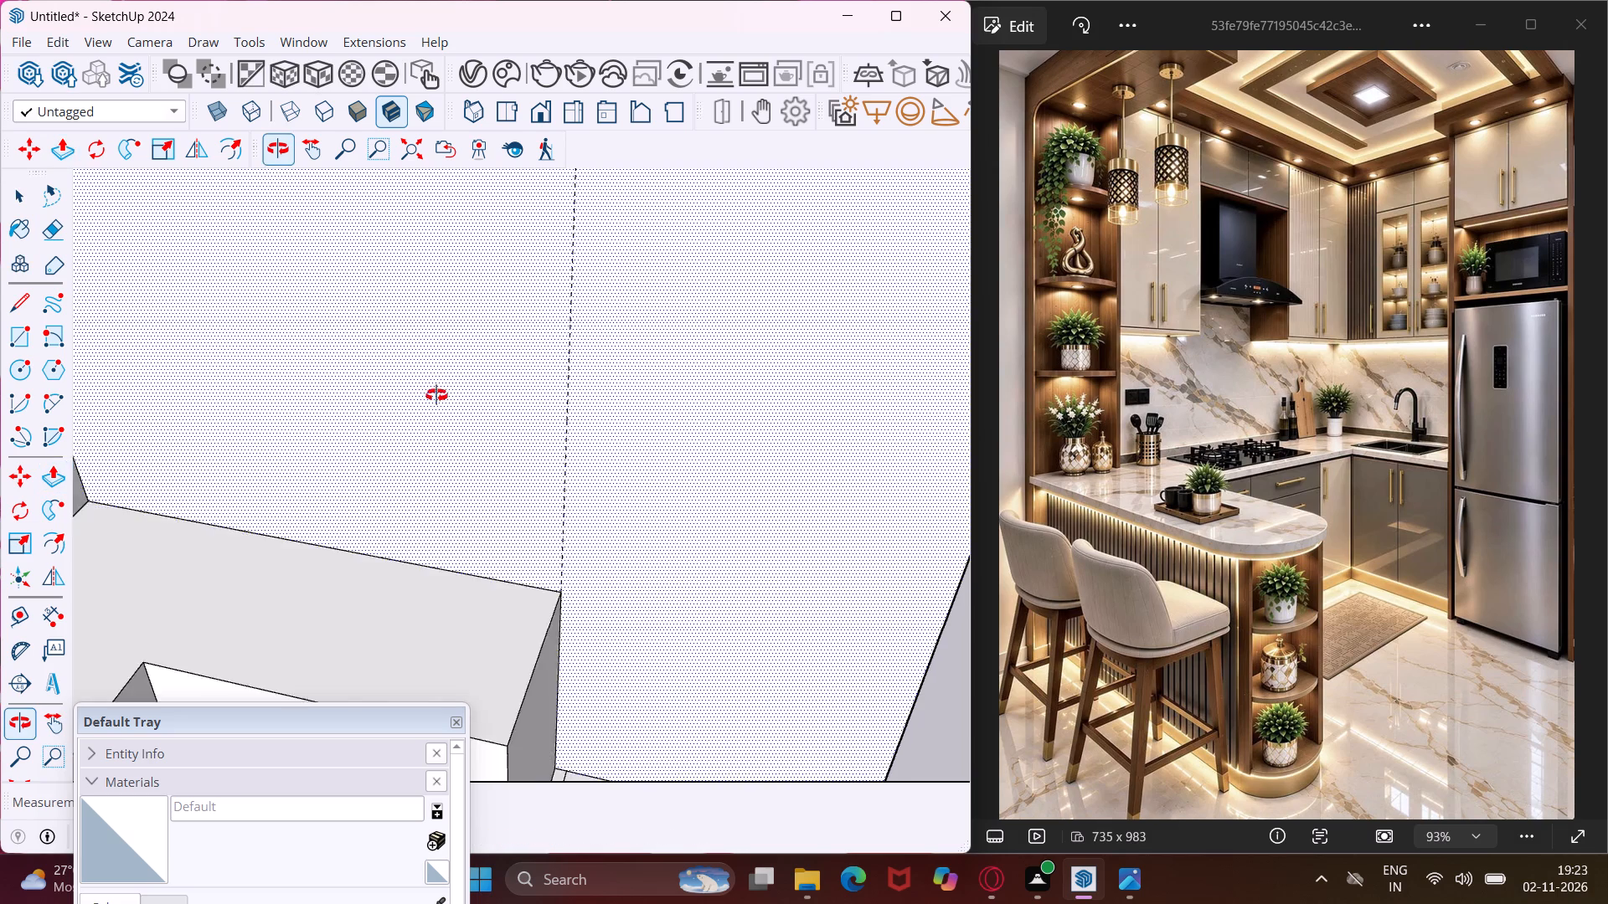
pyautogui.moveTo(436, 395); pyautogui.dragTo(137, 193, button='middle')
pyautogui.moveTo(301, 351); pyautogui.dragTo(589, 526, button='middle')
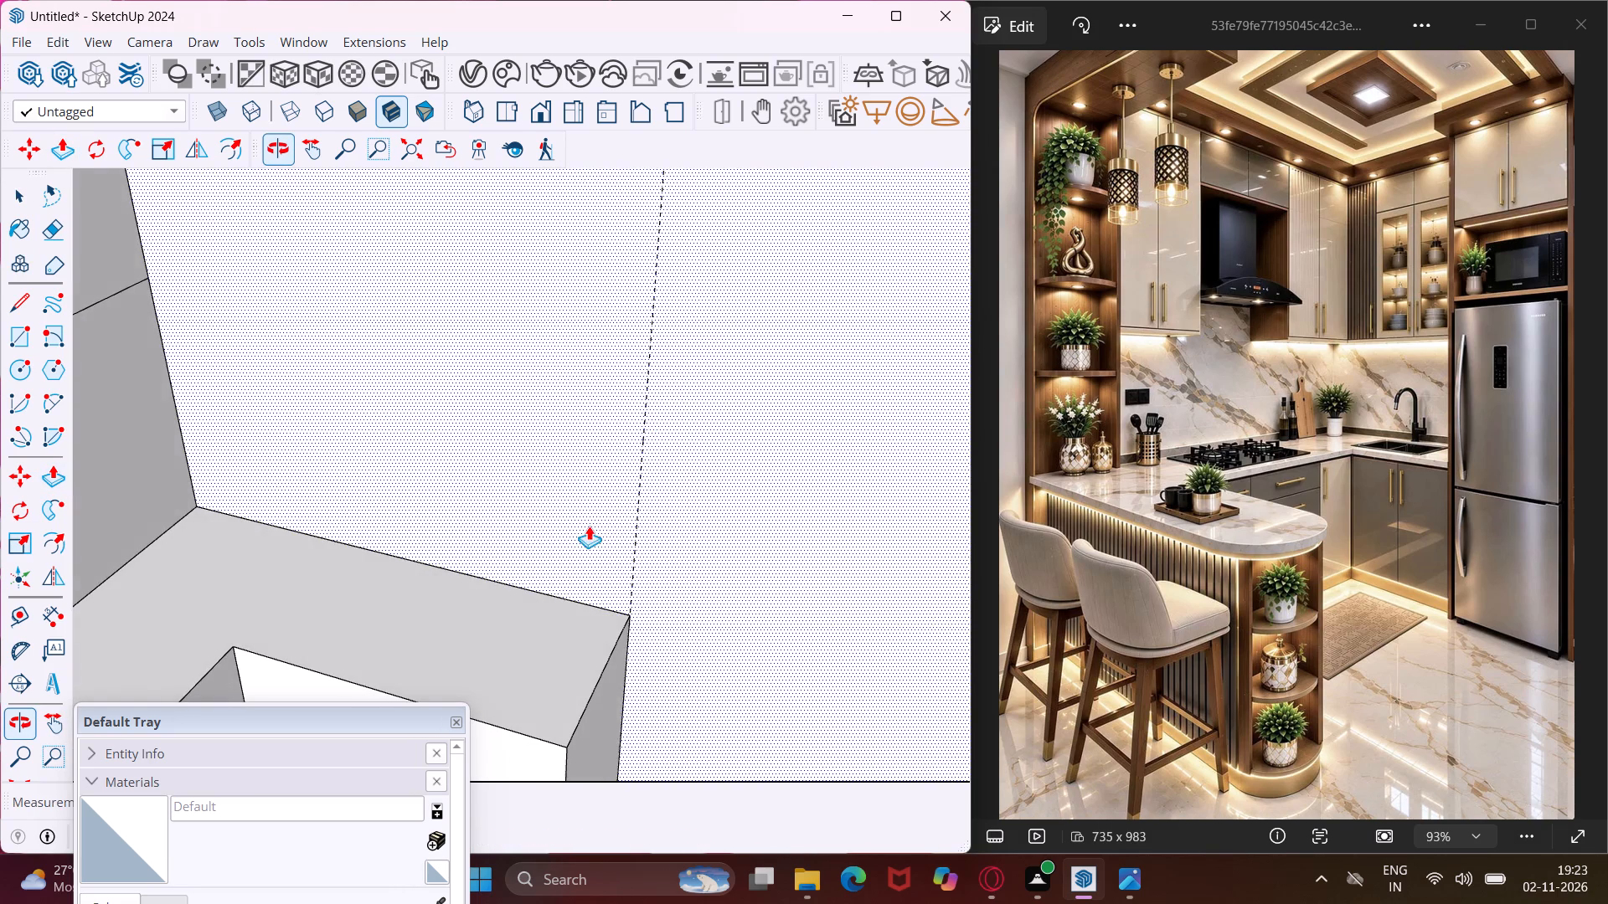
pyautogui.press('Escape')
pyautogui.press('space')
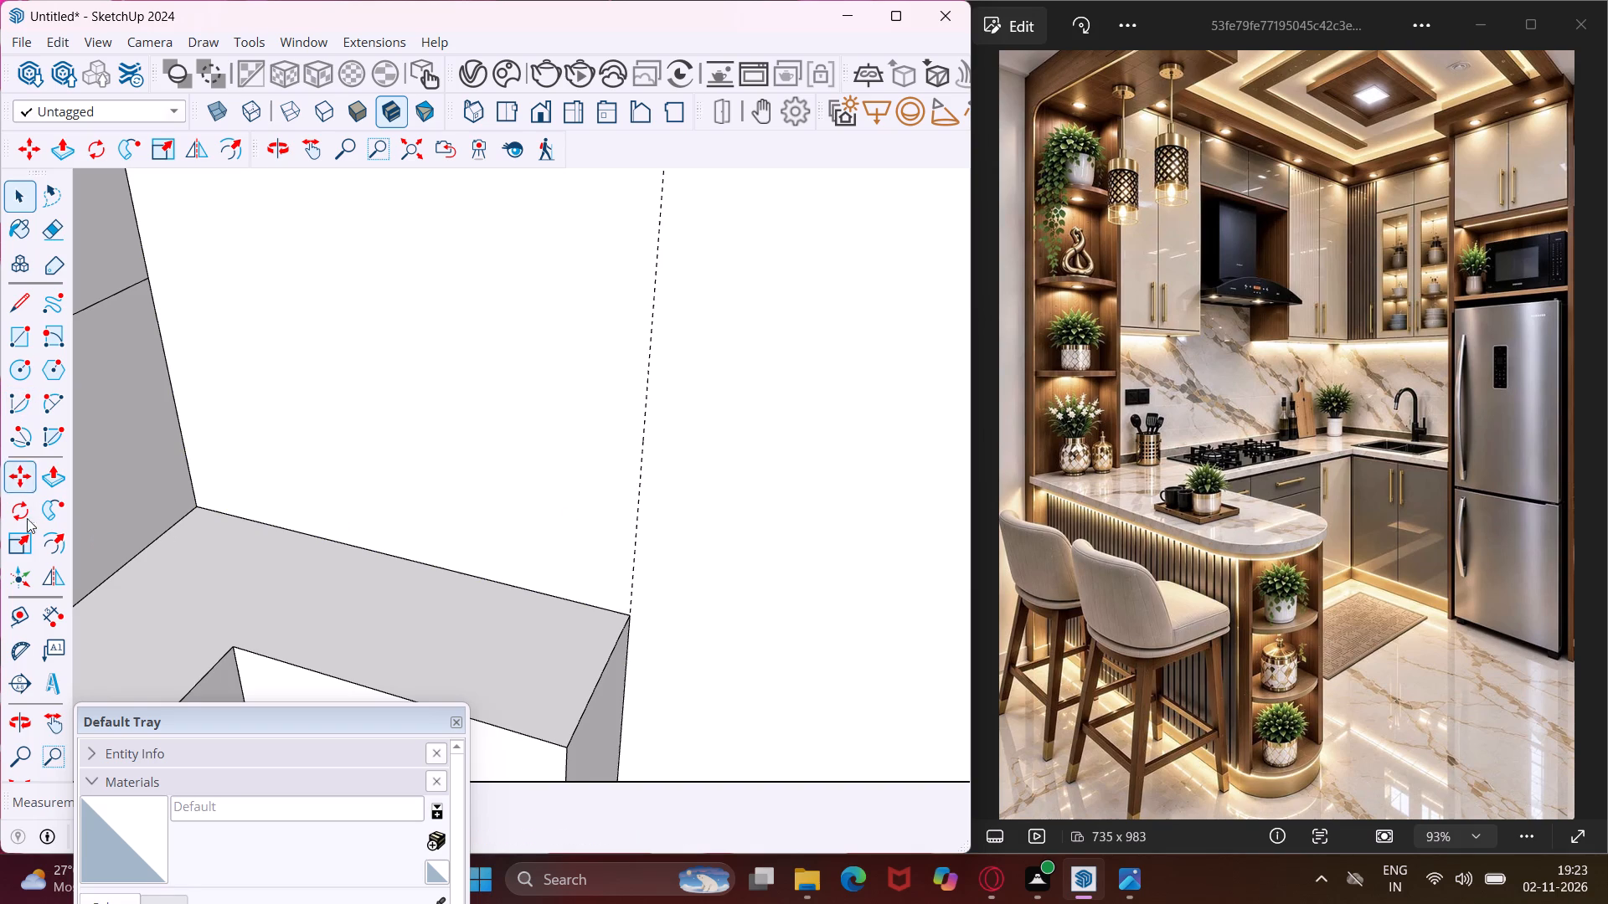
# Place a horizontal guide on the second wall 3' above the short counter's back edge.
pyautogui.click(21, 600)
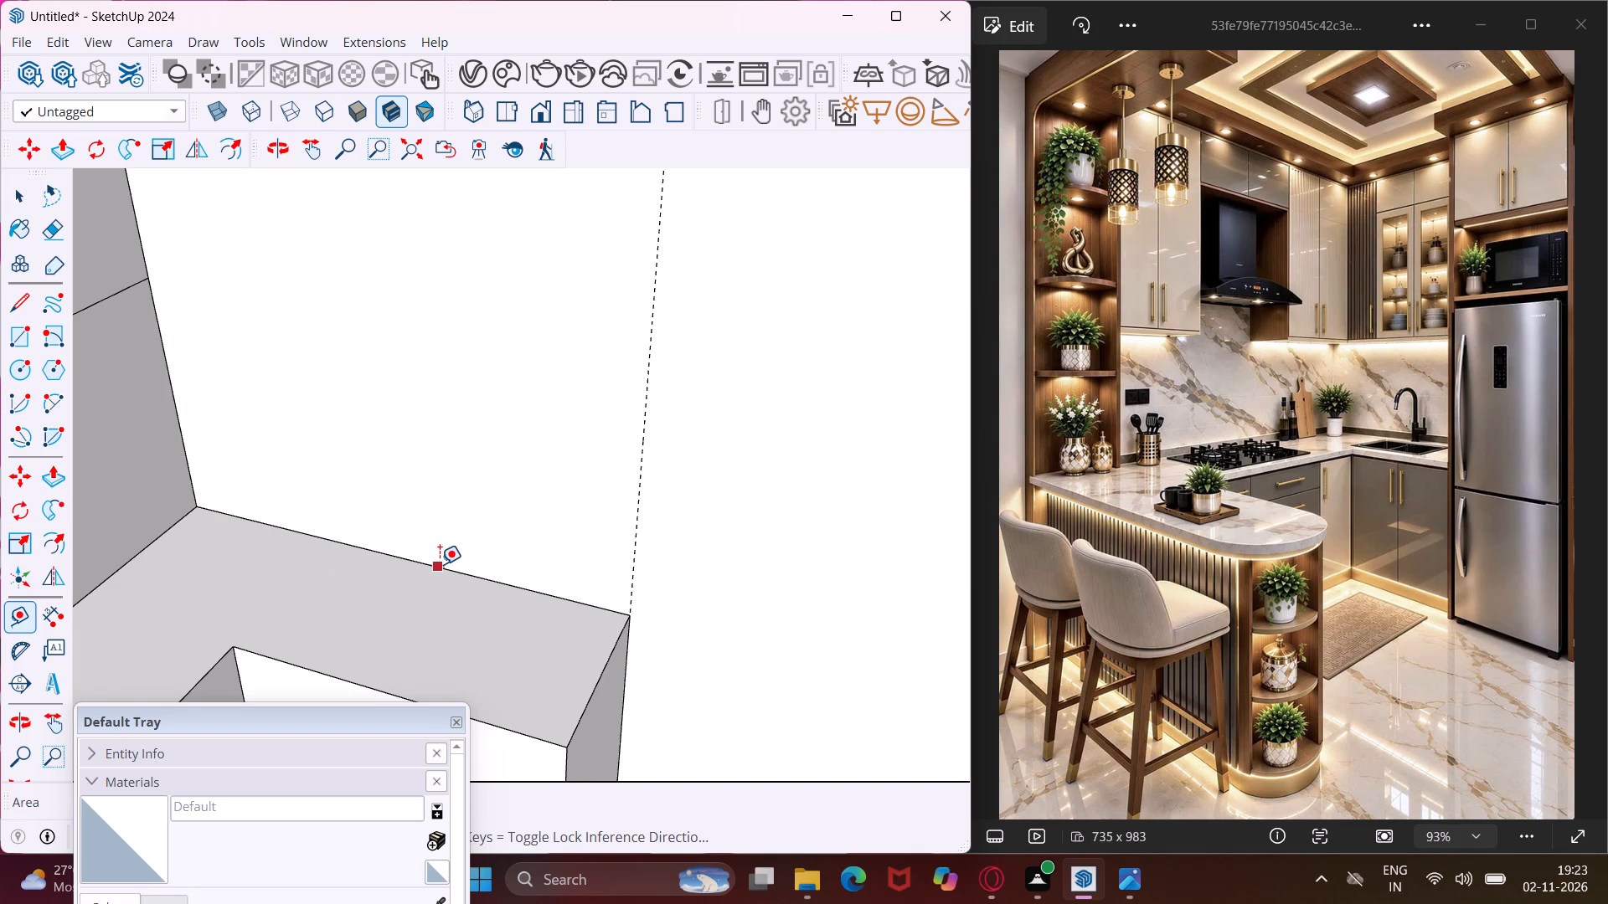
pyautogui.click(441, 568)
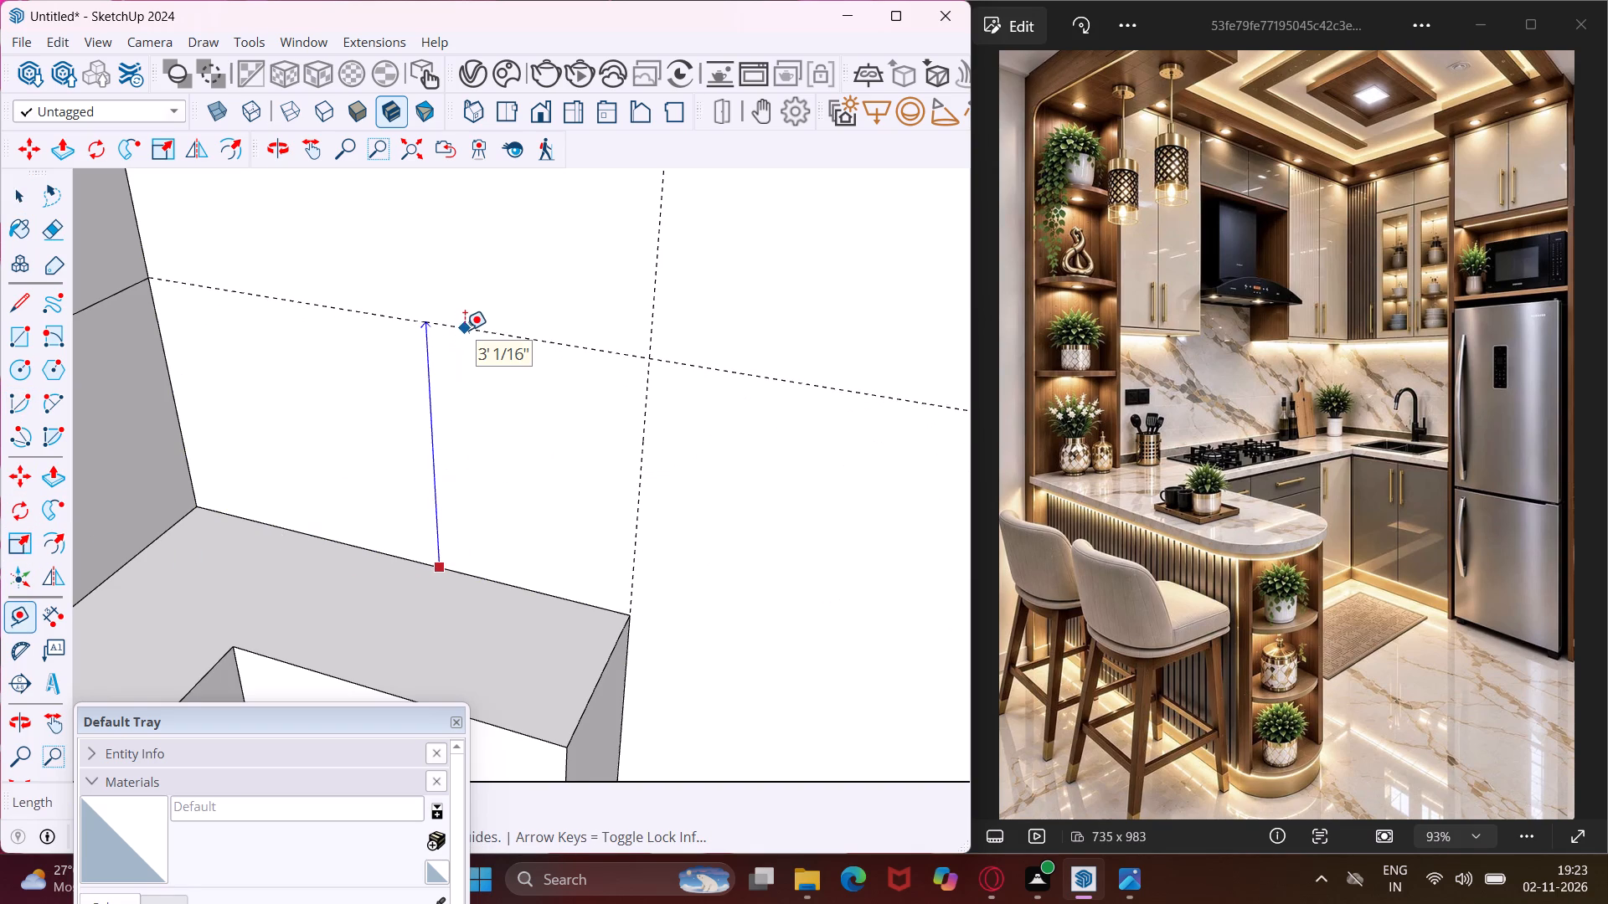
pyautogui.write("3'")
pyautogui.press('Return')
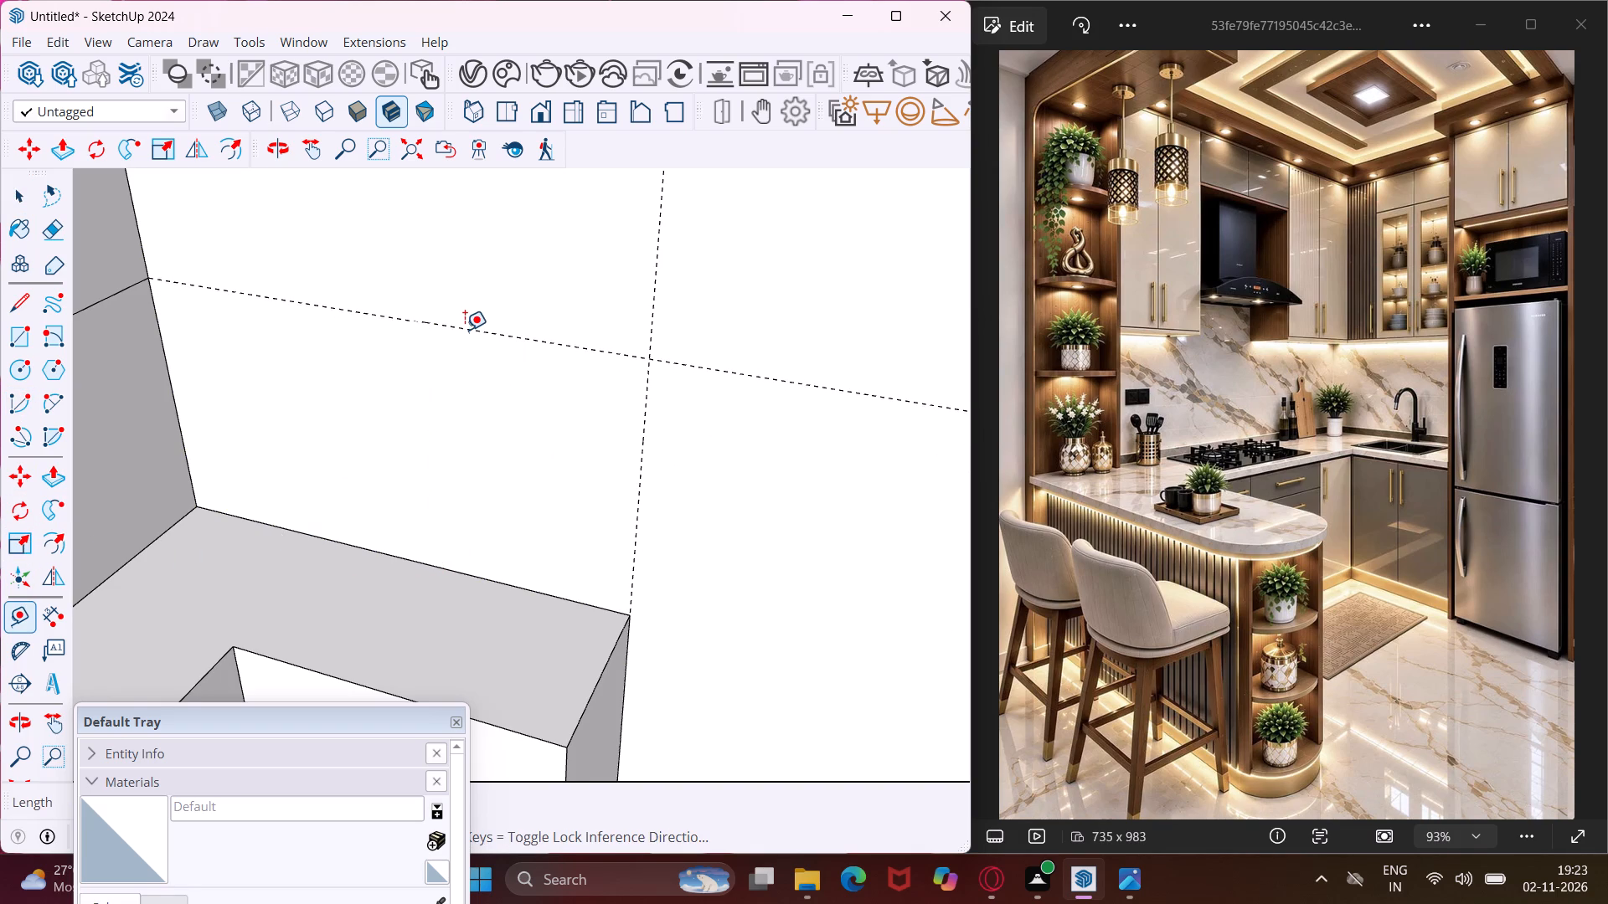
pyautogui.press('Escape')
pyautogui.press('space')
# Push/Pull the floor strip beside the short counter up into a tall panel rising slightly above the horizontal wall guide.
pyautogui.scroll(-2, 465, 330)
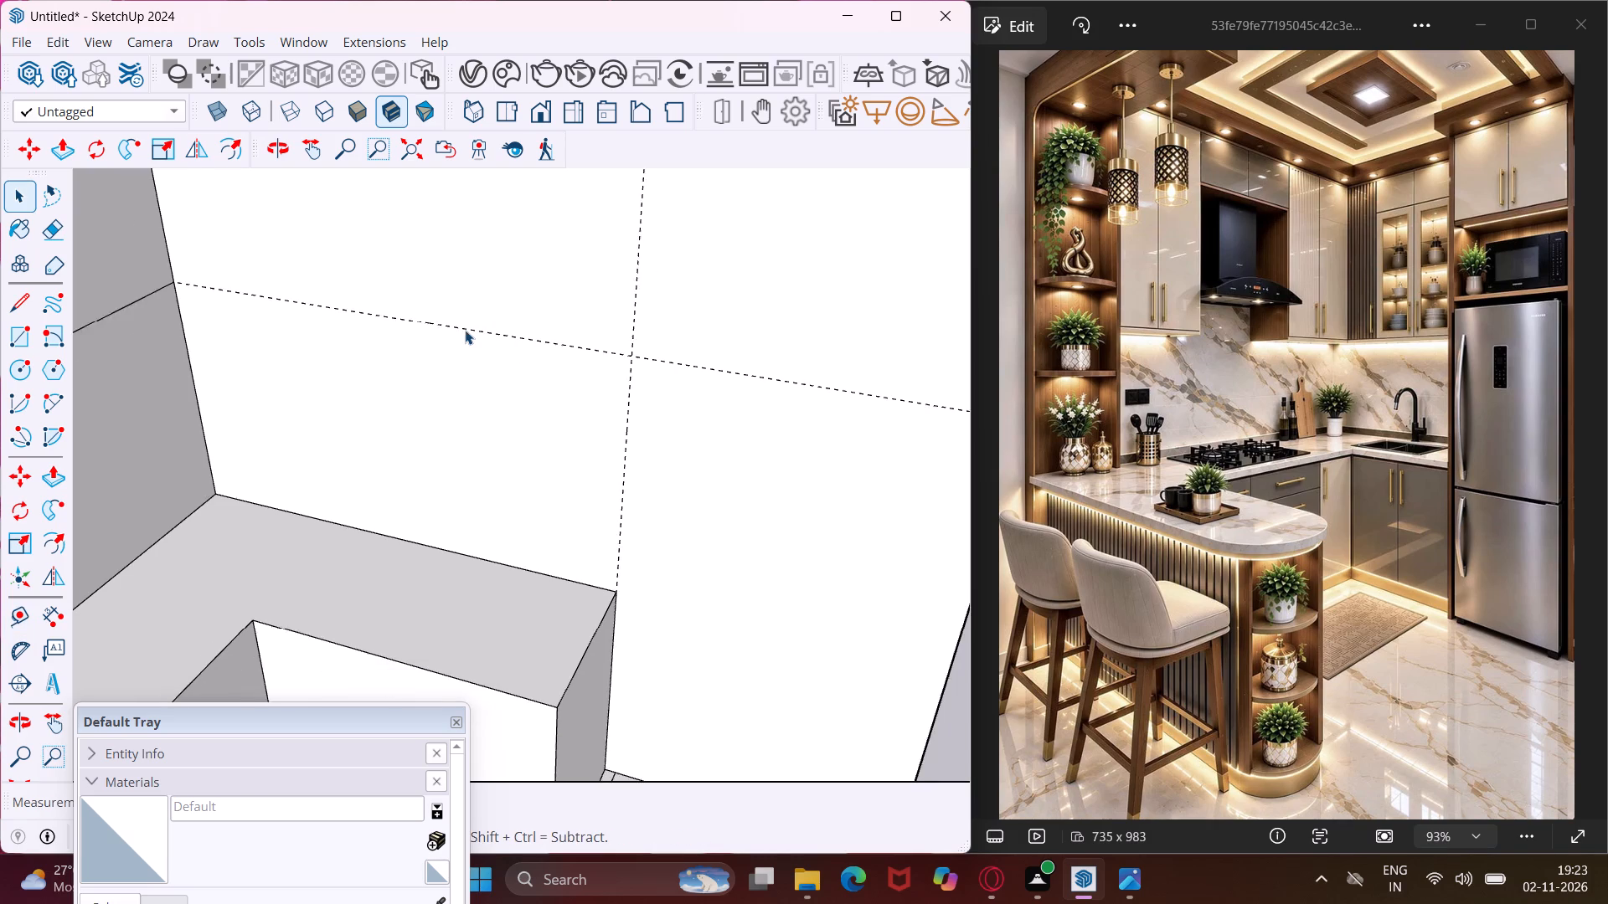
pyautogui.scroll(-3, 465, 330)
pyautogui.moveTo(466, 330); pyautogui.dragTo(551, 366, button='middle')
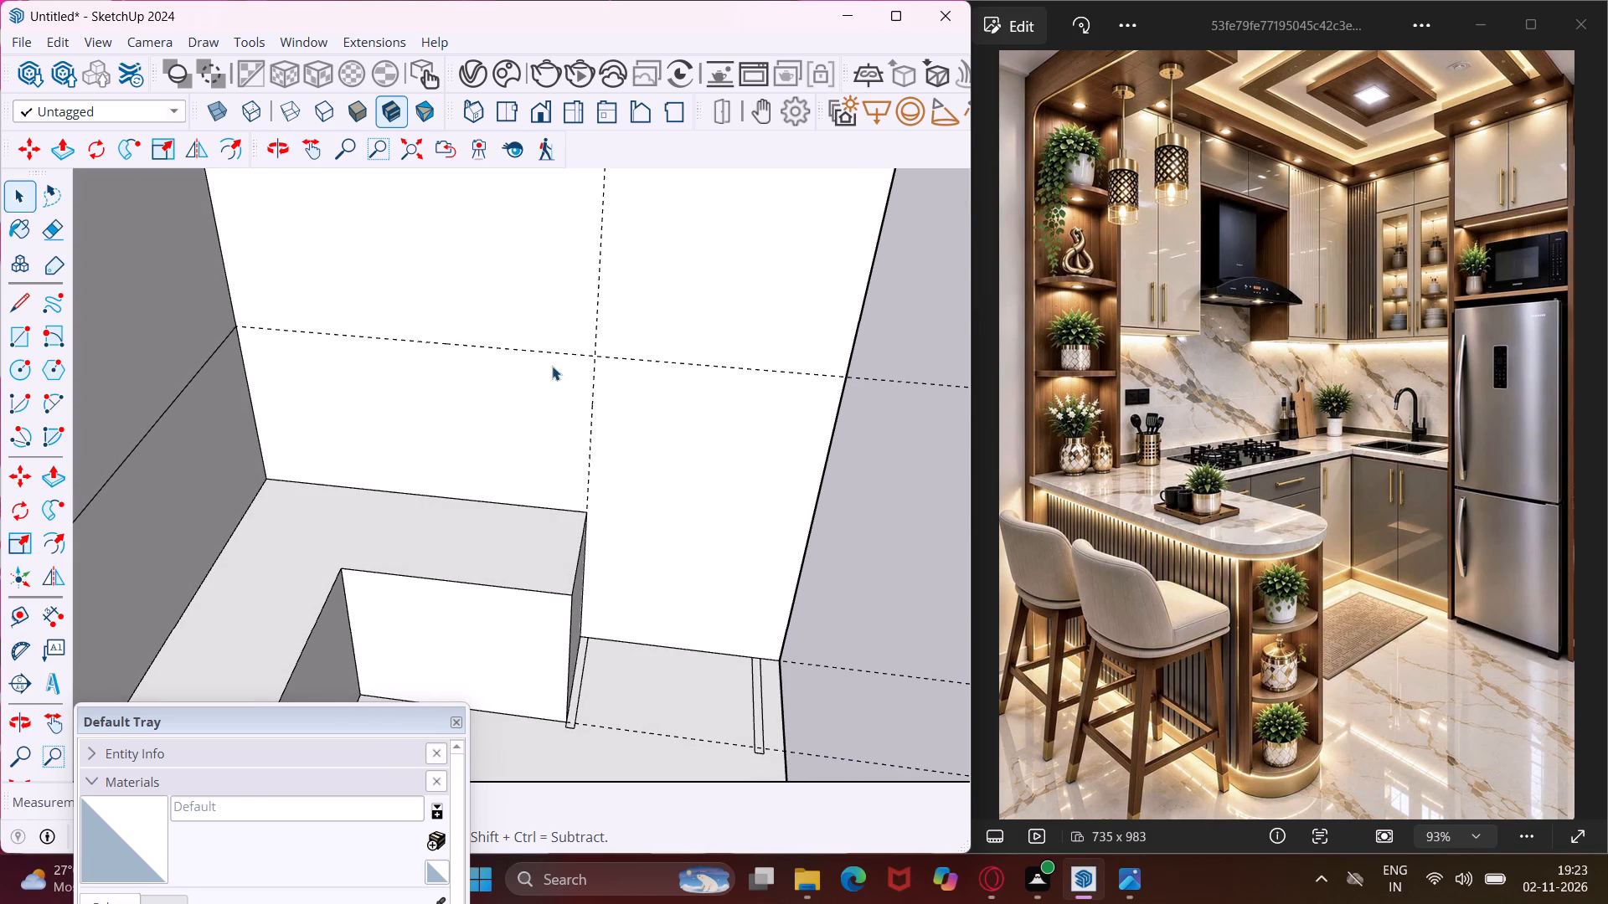
pyautogui.scroll(5, 555, 708)
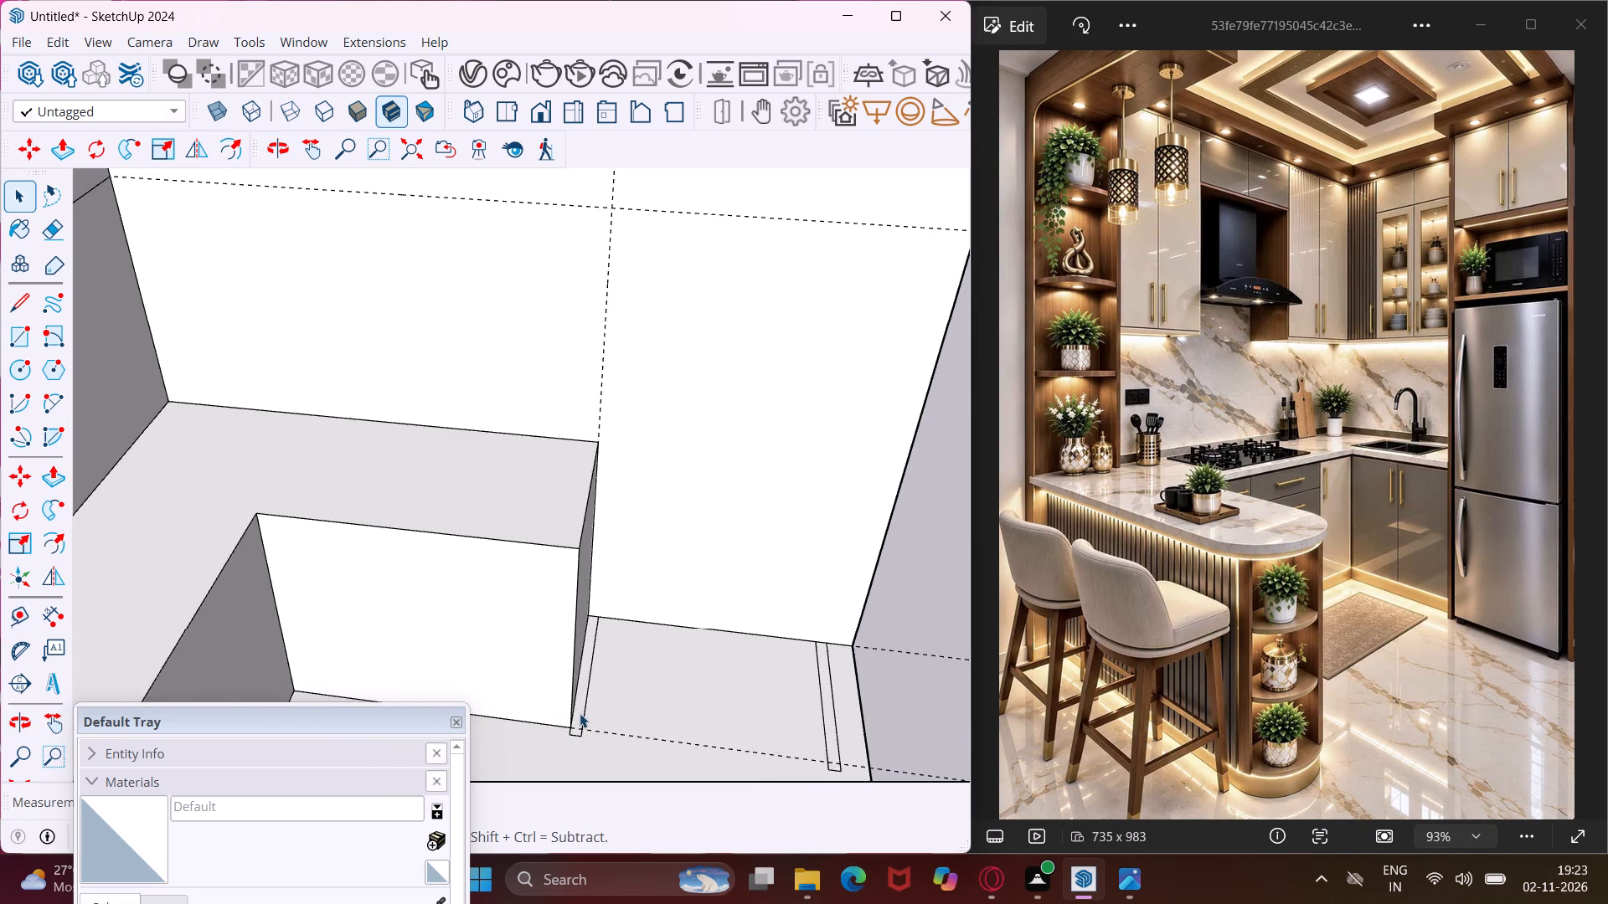
pyautogui.scroll(5, 580, 713)
pyautogui.click(583, 714)
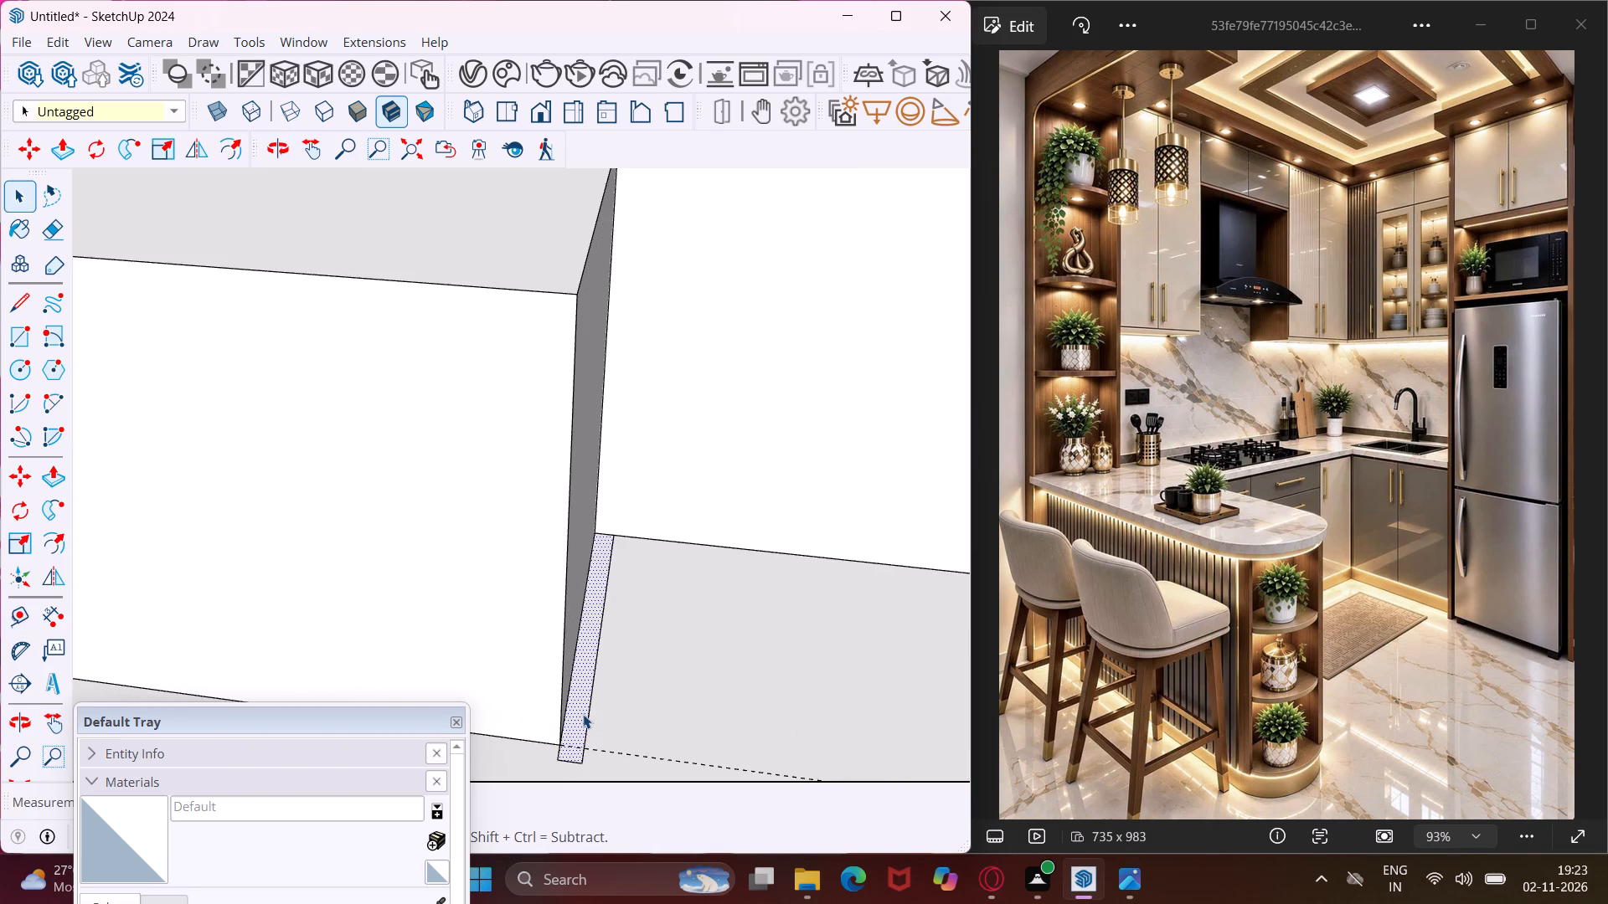
pyautogui.press('p')
pyautogui.click(583, 714)
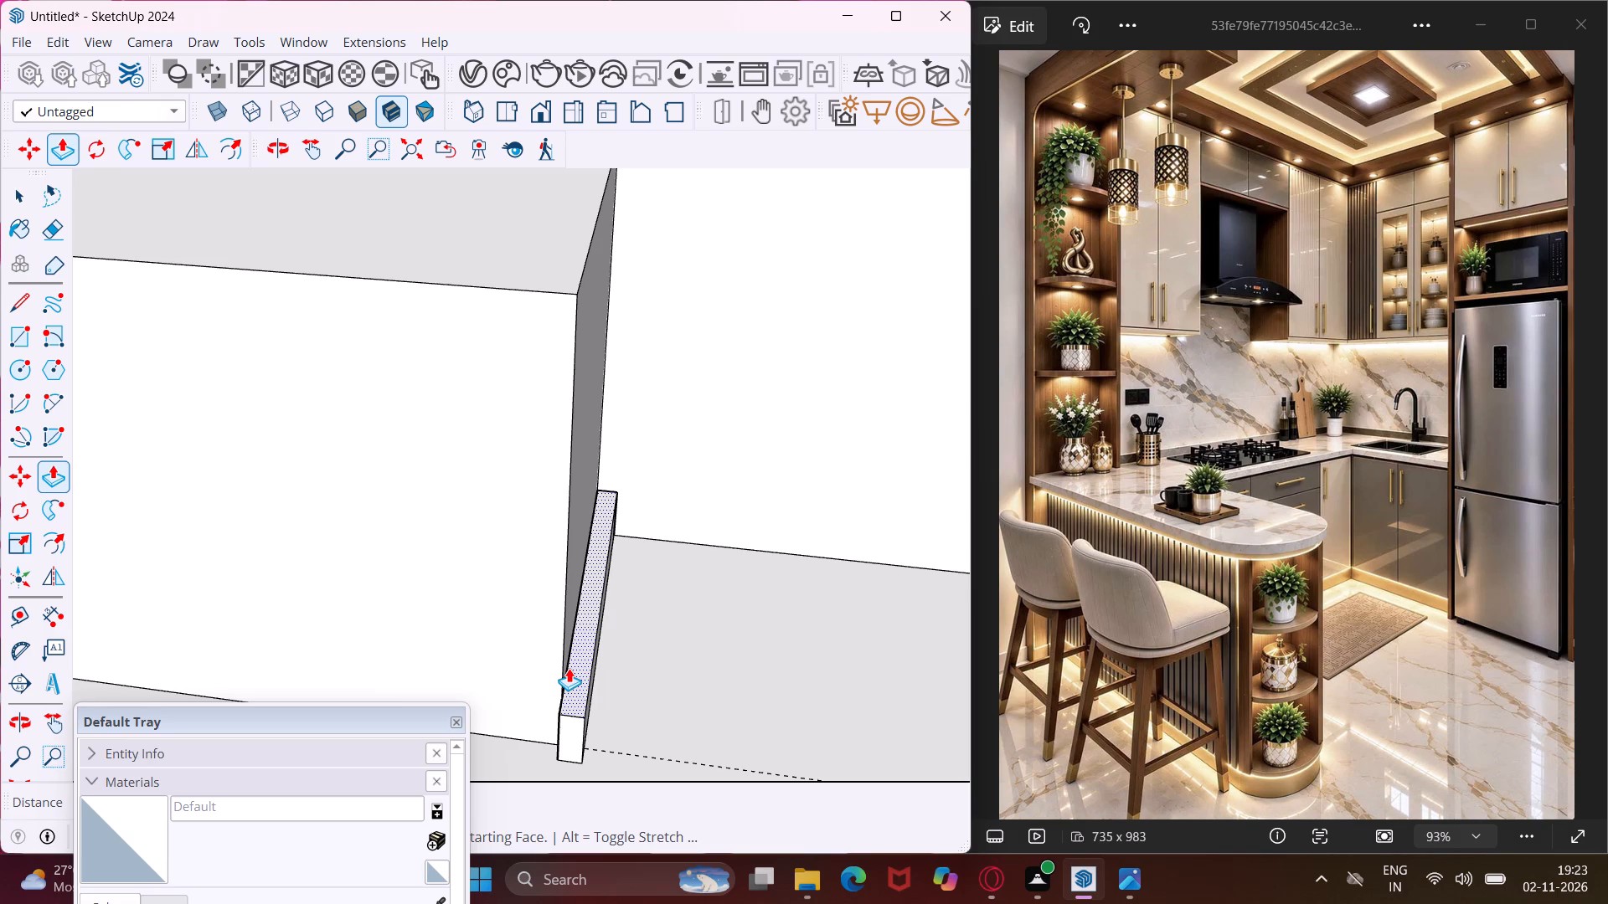
pyautogui.scroll(-5, 555, 618)
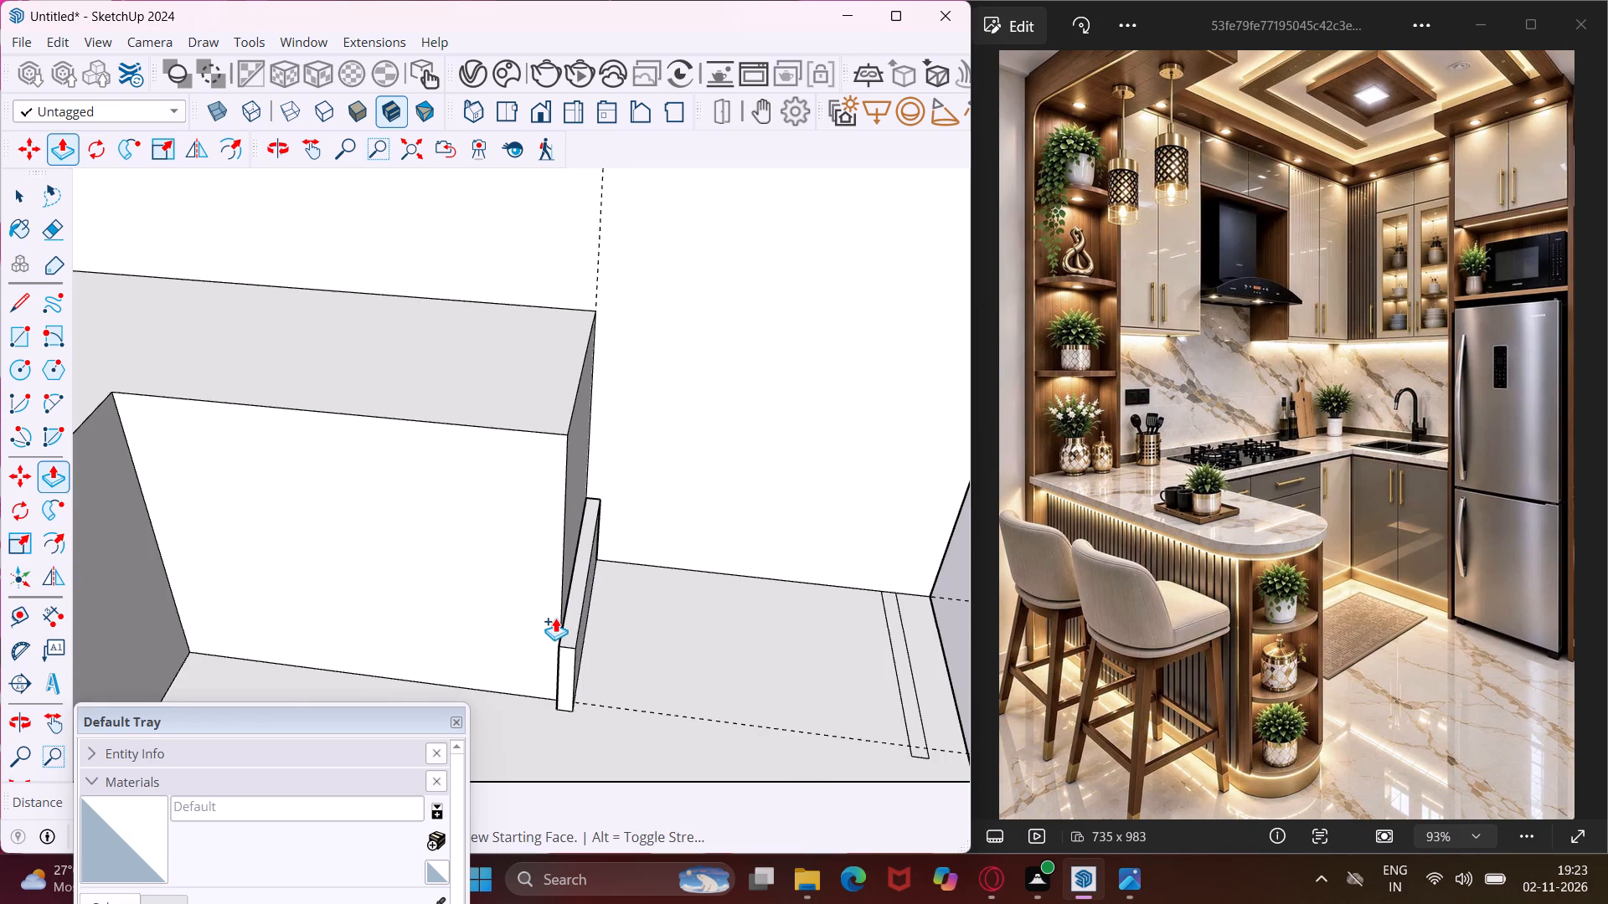
pyautogui.scroll(-9, 555, 618)
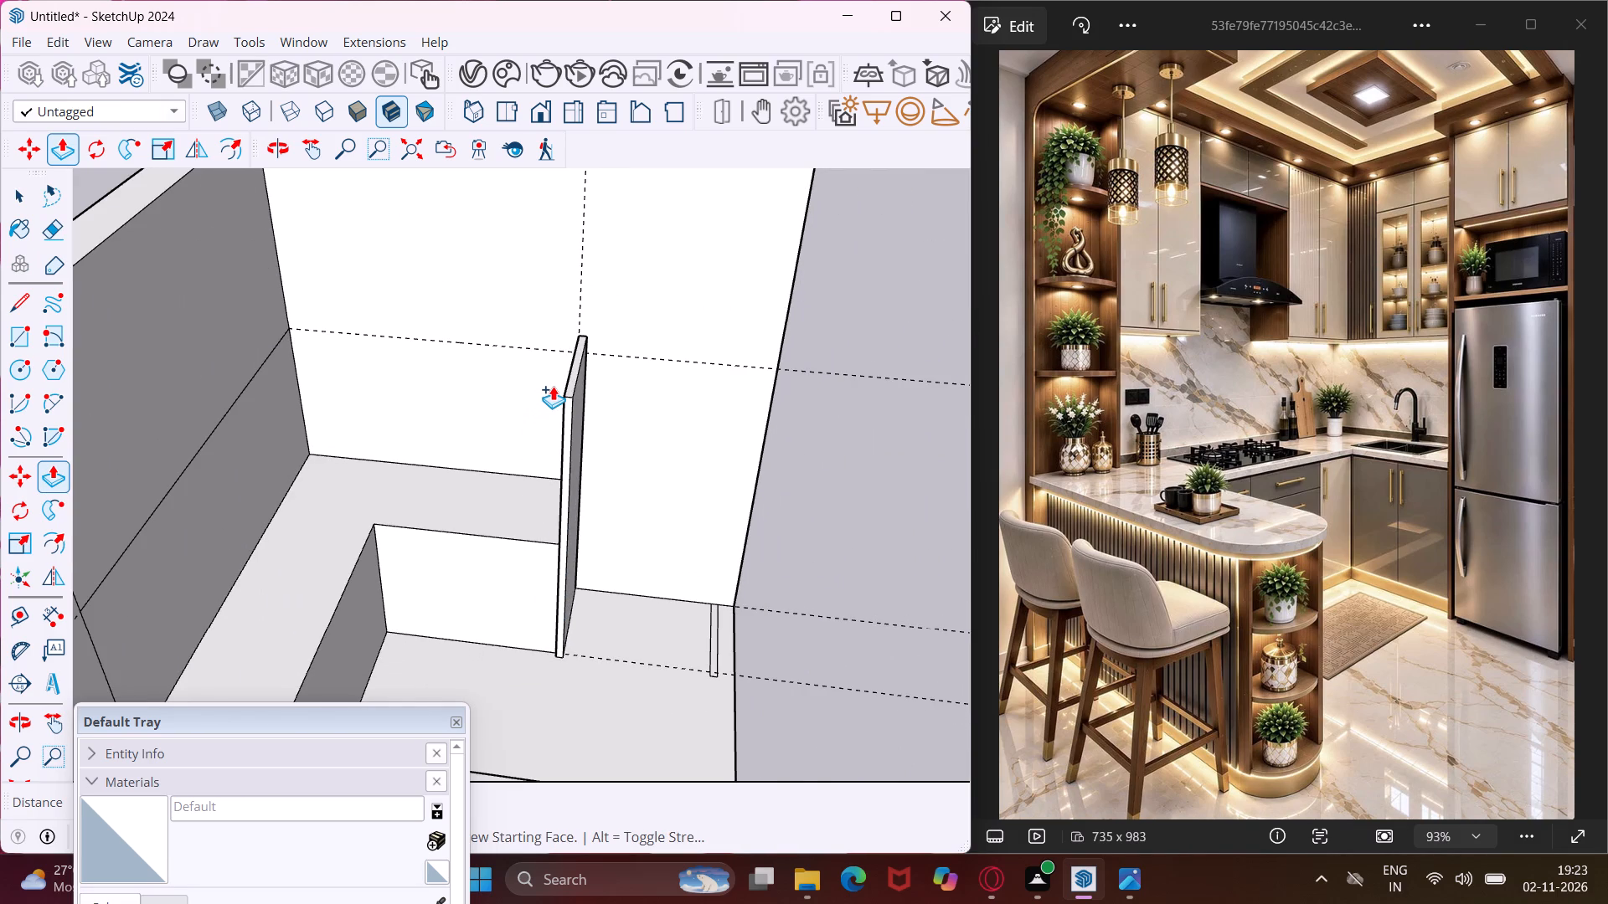
pyautogui.scroll(3, 553, 386)
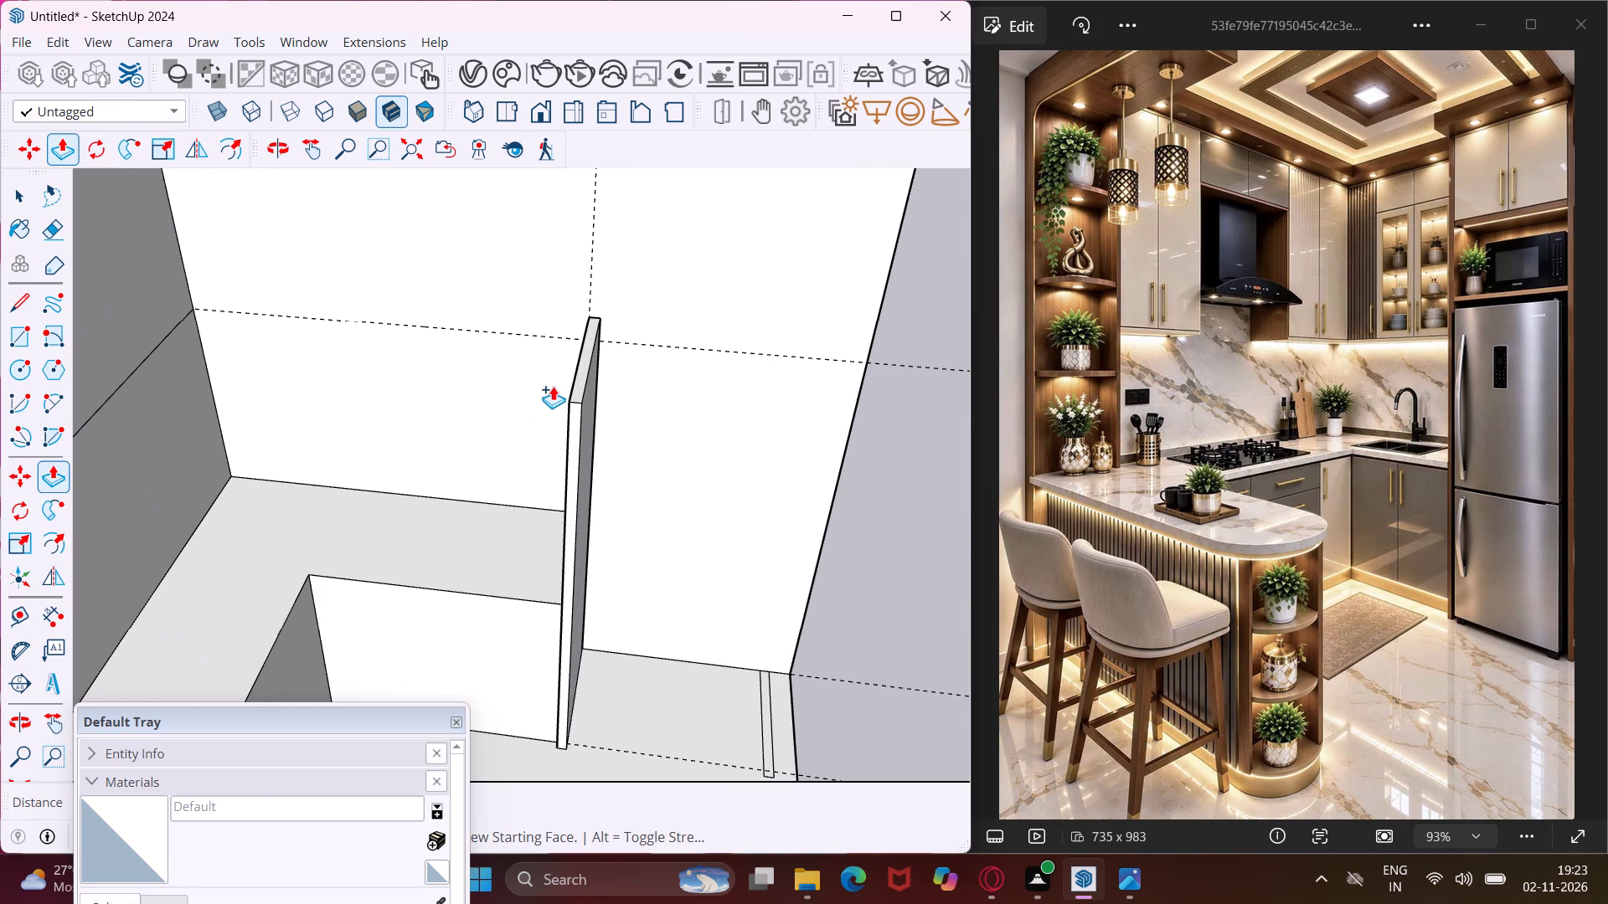
pyautogui.click(551, 378)
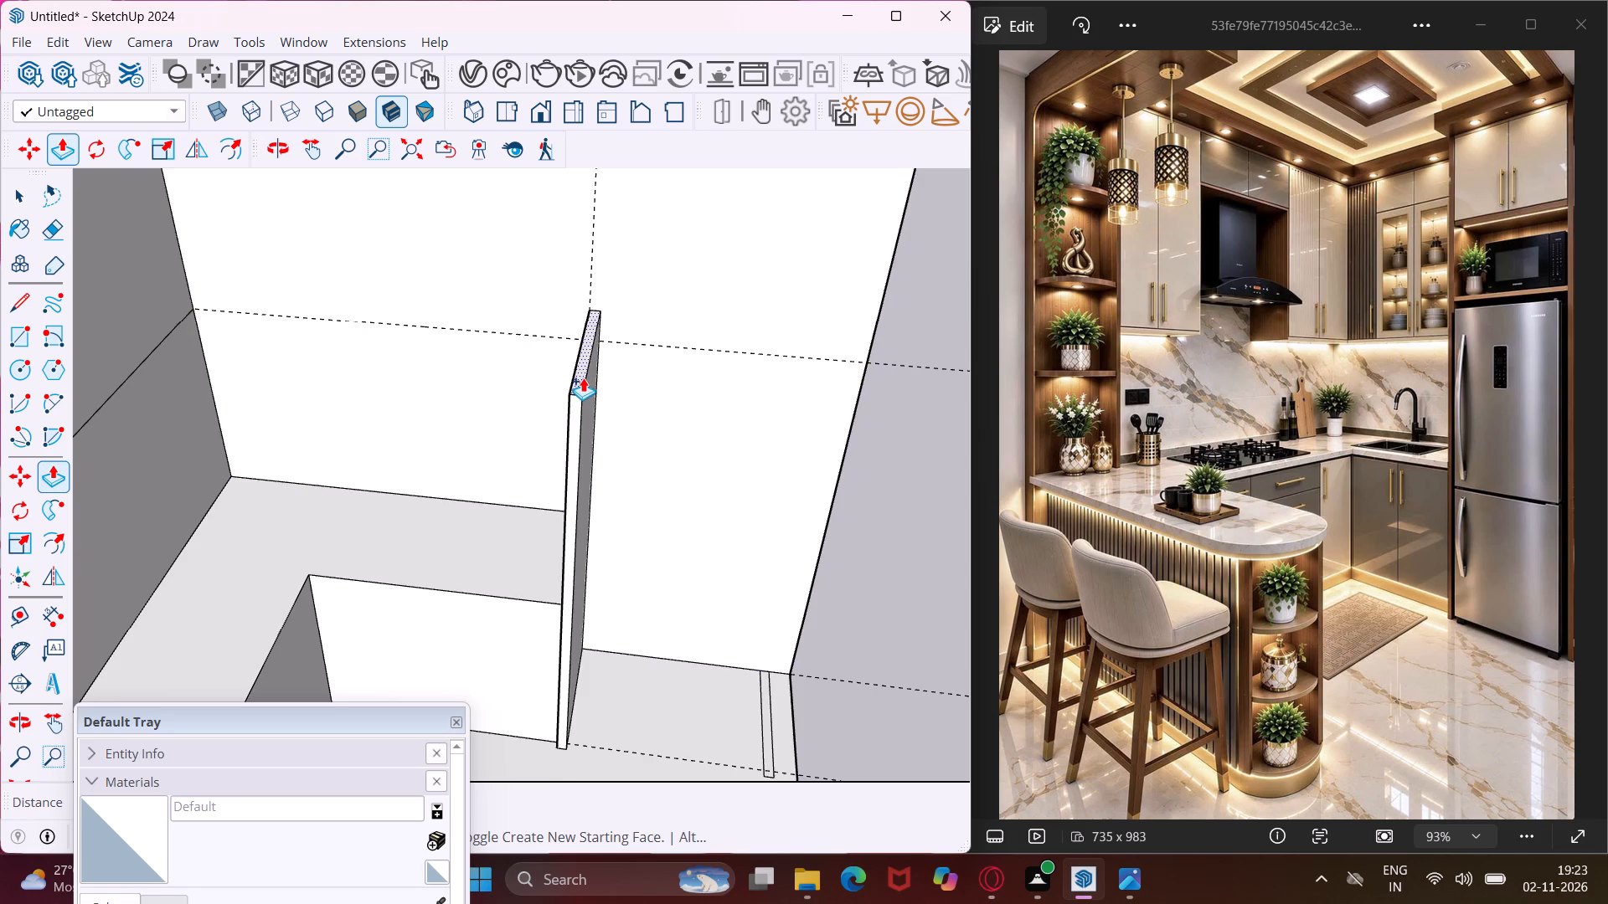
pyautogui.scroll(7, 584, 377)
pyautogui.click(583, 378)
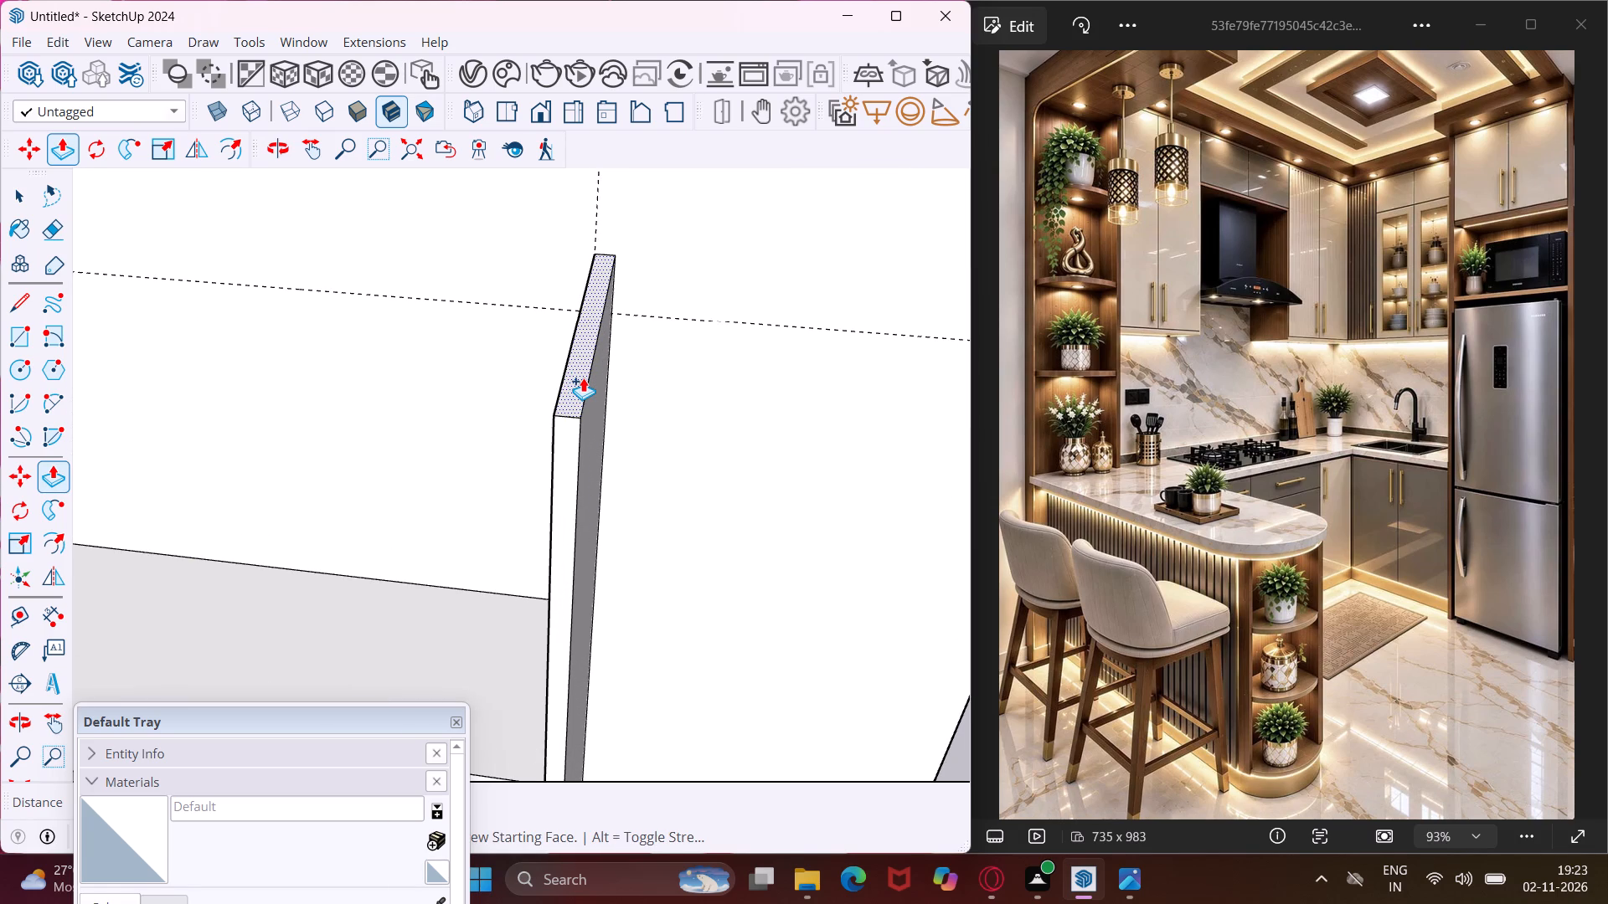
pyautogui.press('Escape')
# Push/Pull the second floor strip near the wall's free end up to the same height as the first panel.
pyautogui.scroll(-6, 461, 416)
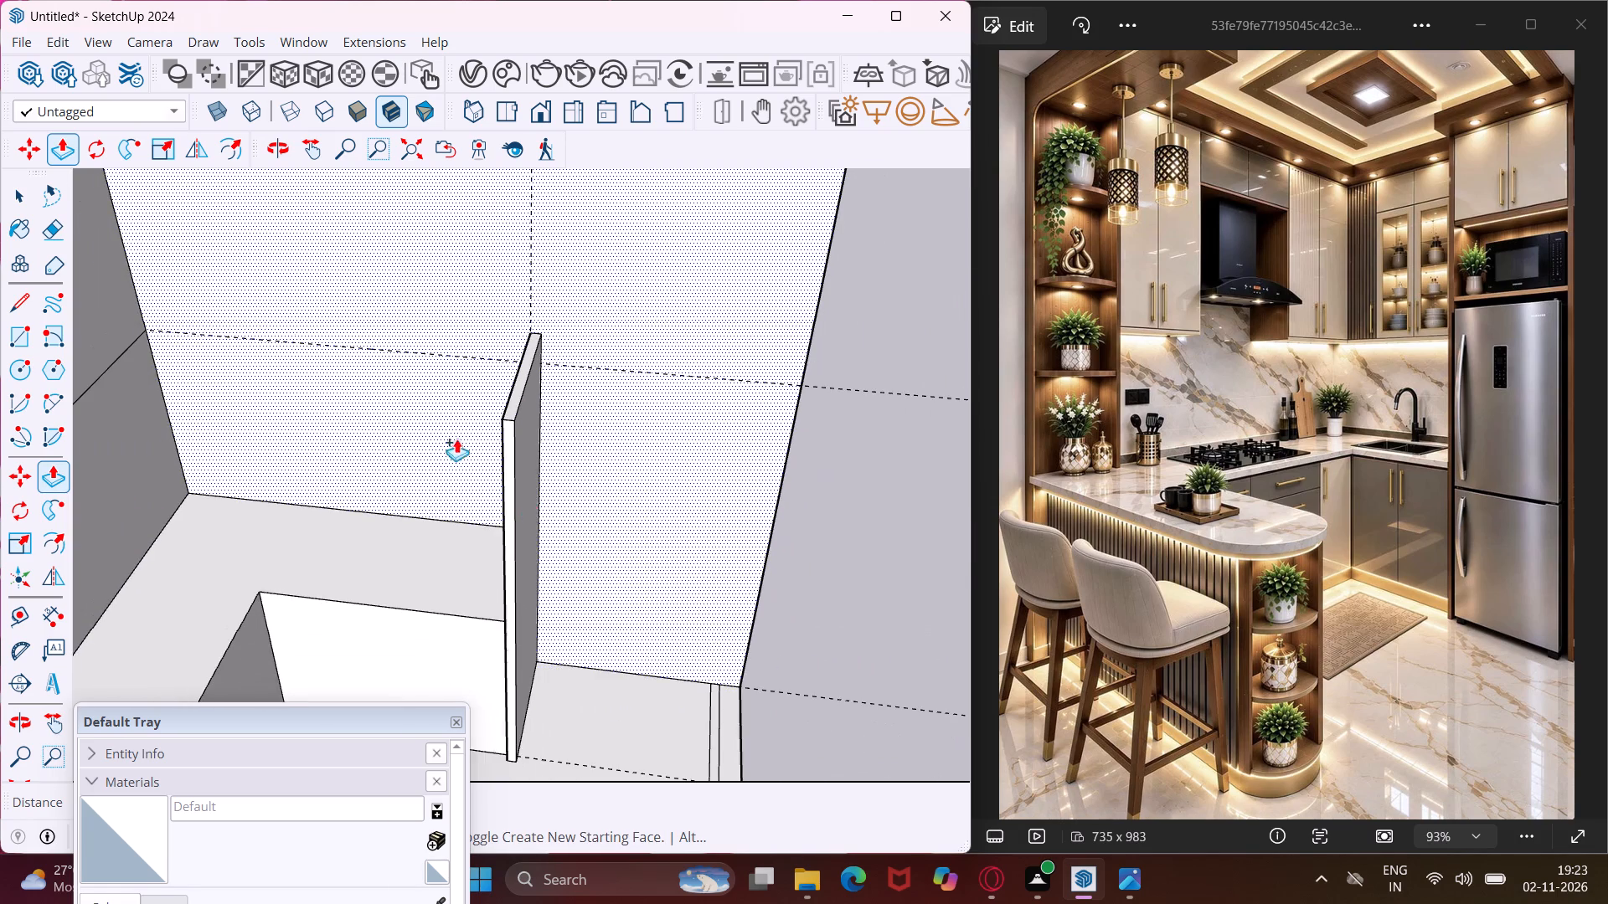
pyautogui.scroll(8, 655, 686)
pyautogui.scroll(4, 738, 711)
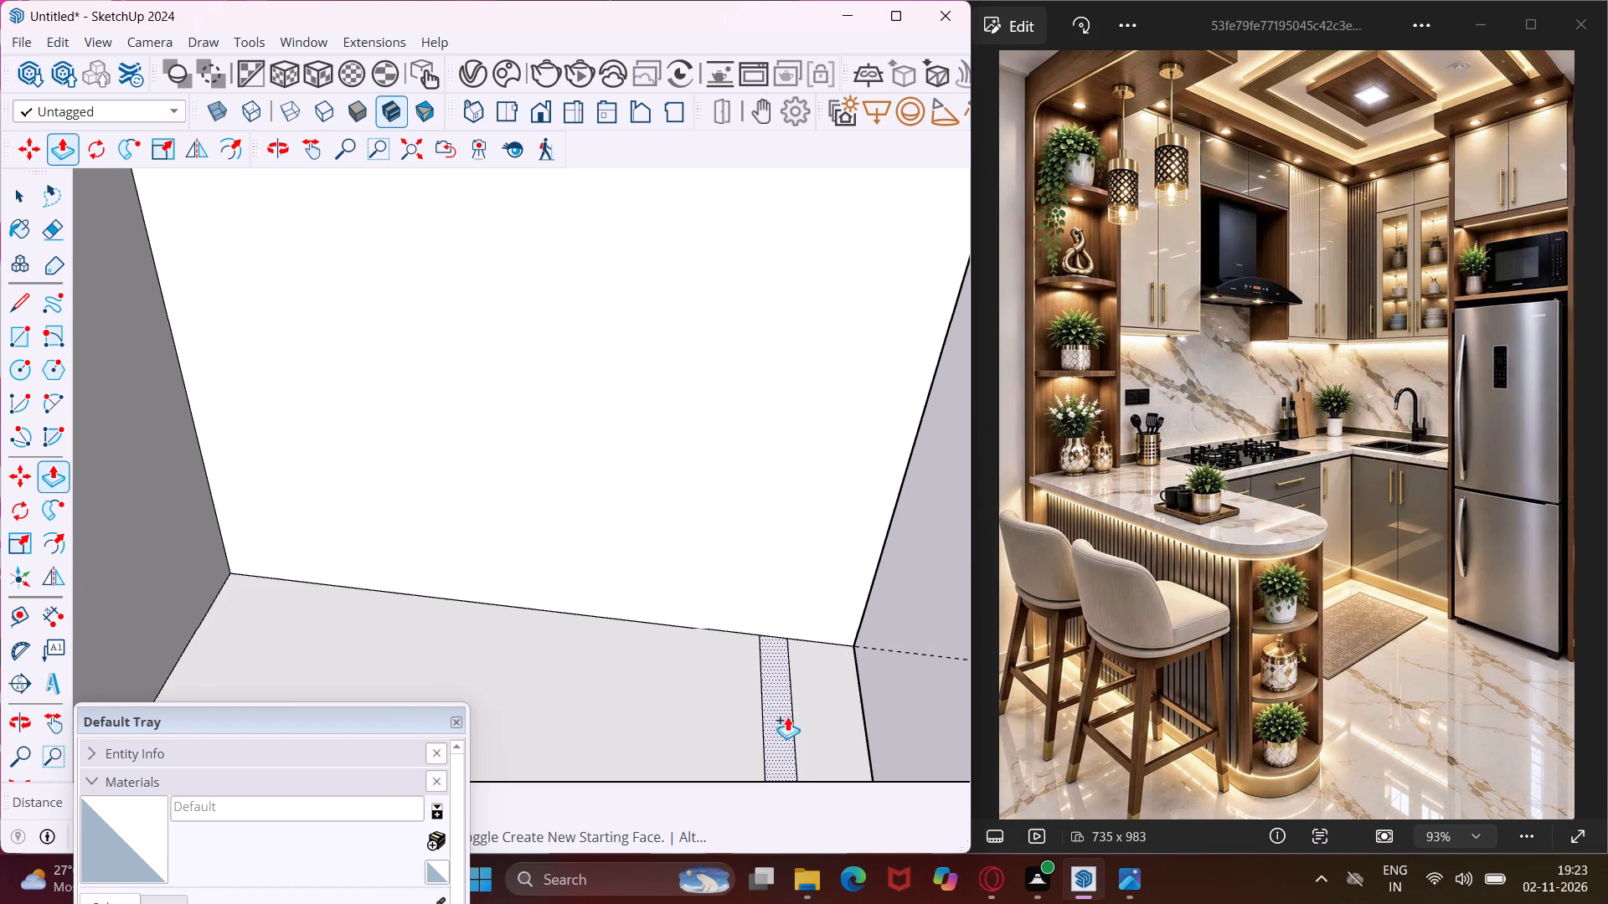
pyautogui.doubleClick(778, 715)
# Push/Pull the top of the panel beside the counter up as a separate short section, about one board thickness high.
pyautogui.scroll(-6, 607, 653)
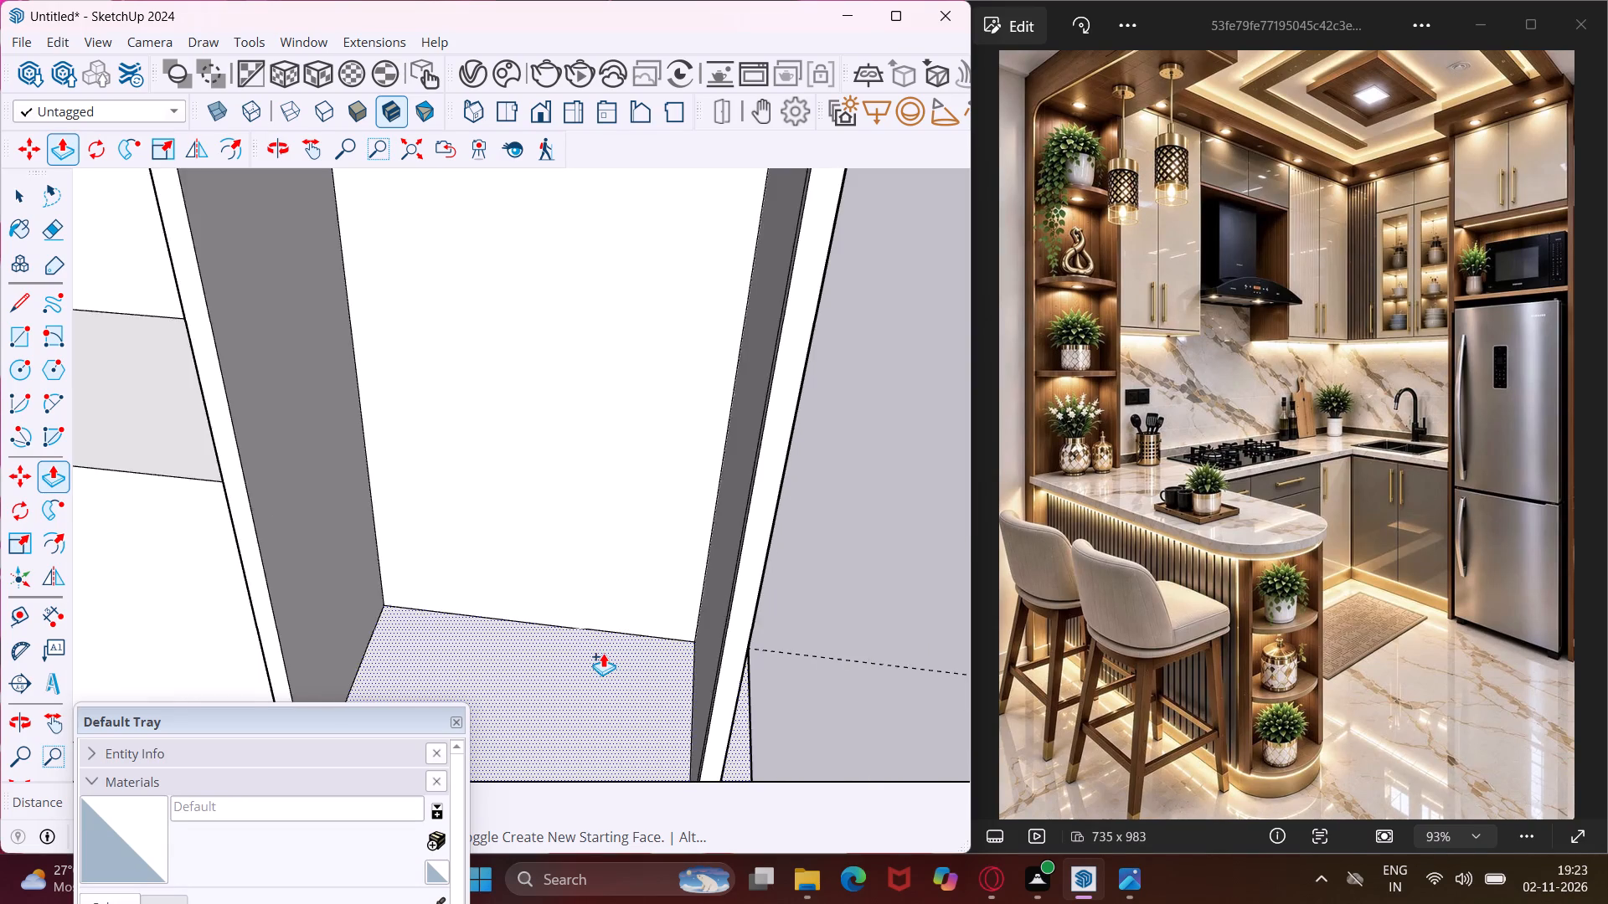
pyautogui.scroll(-5, 600, 652)
pyautogui.moveTo(600, 646); pyautogui.dragTo(763, 645, button='middle')
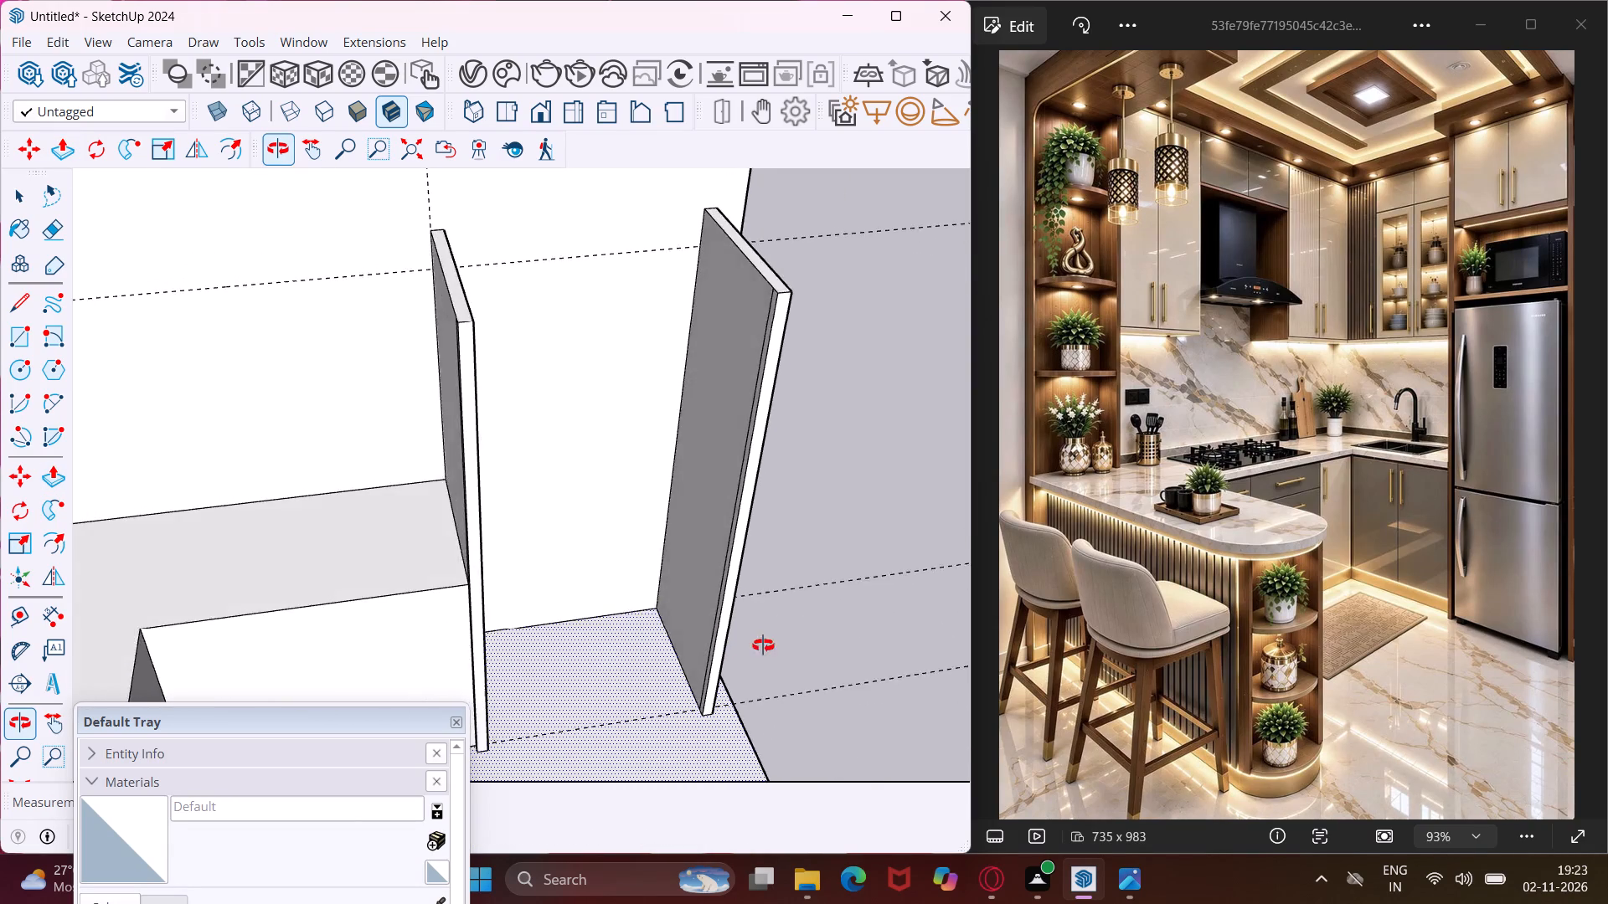
pyautogui.moveTo(763, 645); pyautogui.dragTo(798, 635, button='middle')
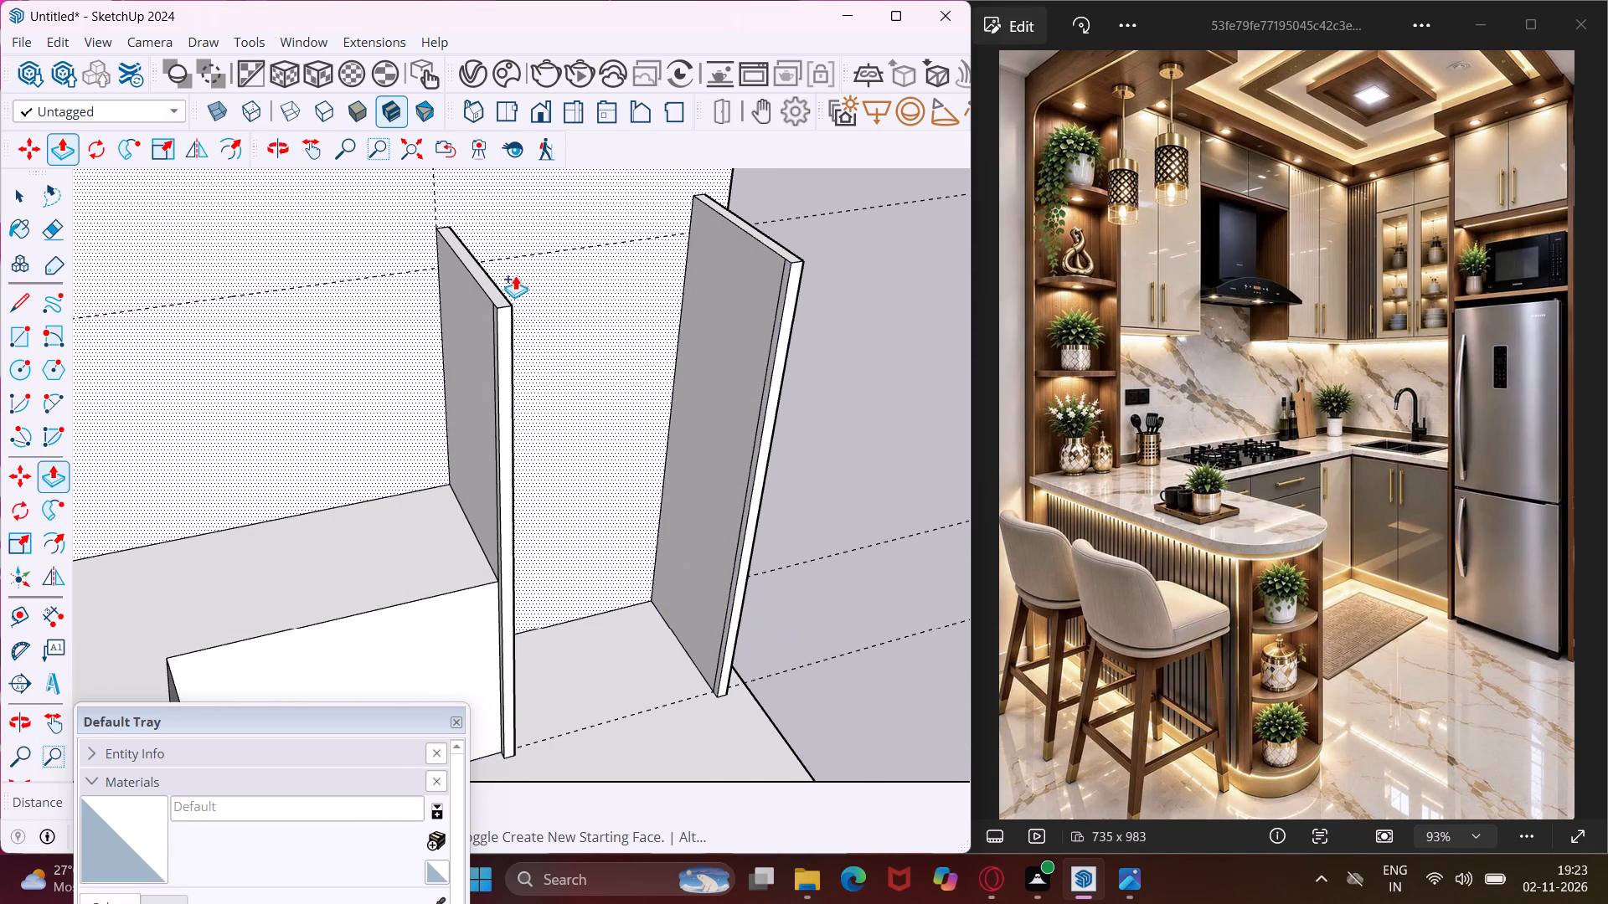
pyautogui.scroll(7, 515, 275)
pyautogui.click(501, 312)
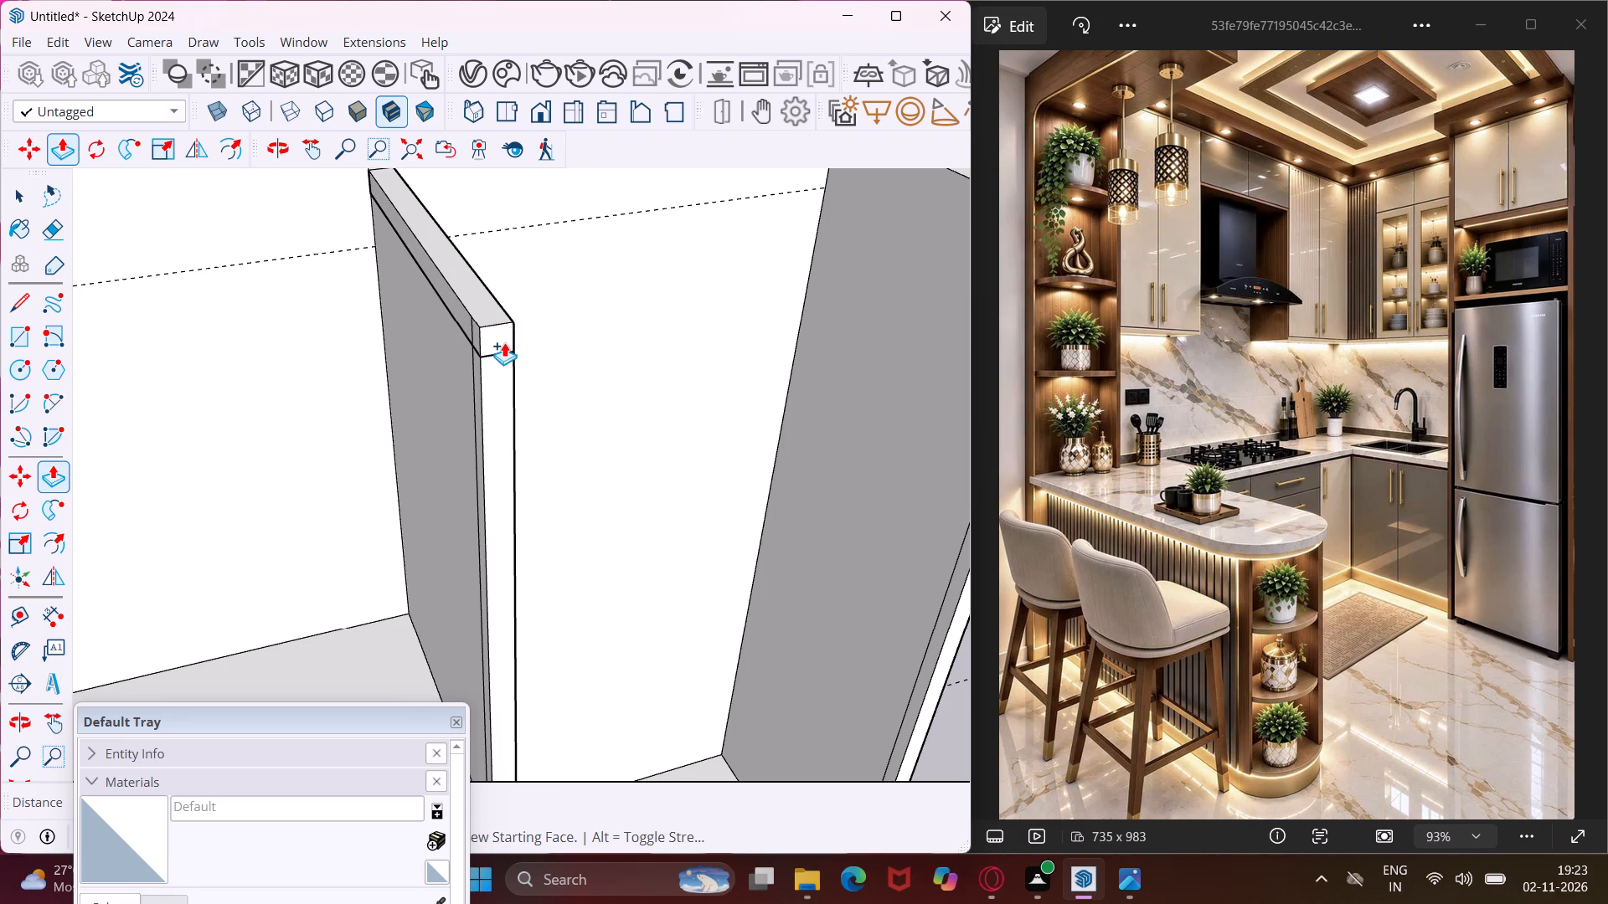
pyautogui.click(504, 342)
# Raise the top of the panel near the wall's free end by the same short section.
pyautogui.scroll(-6, 312, 381)
pyautogui.scroll(4, 669, 319)
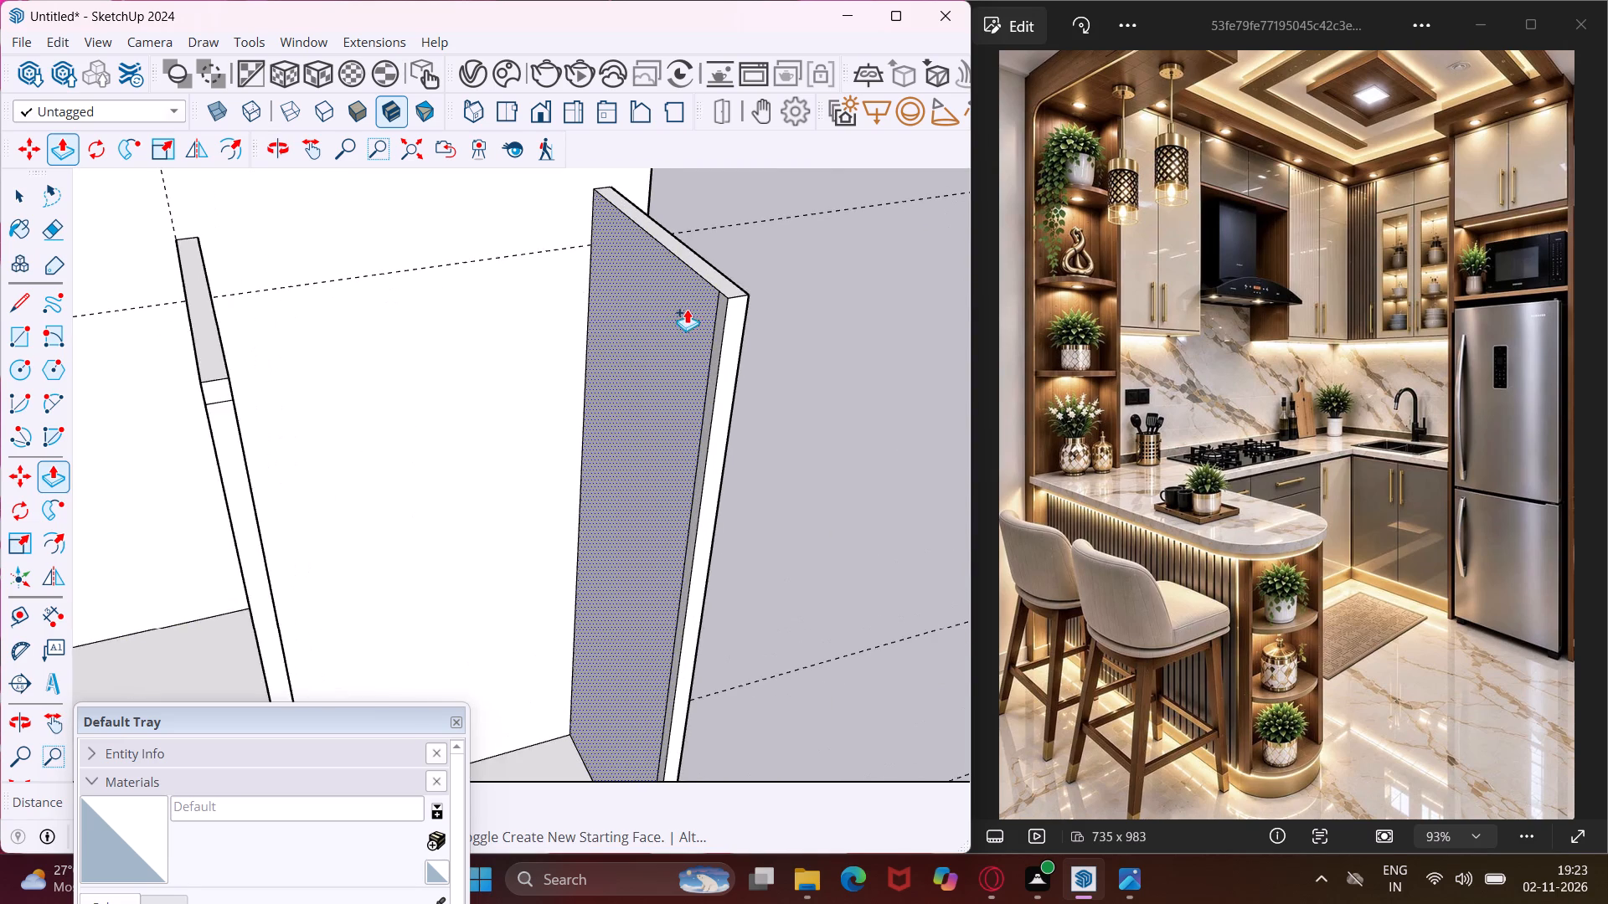
pyautogui.scroll(6, 697, 301)
pyautogui.doubleClick(737, 270)
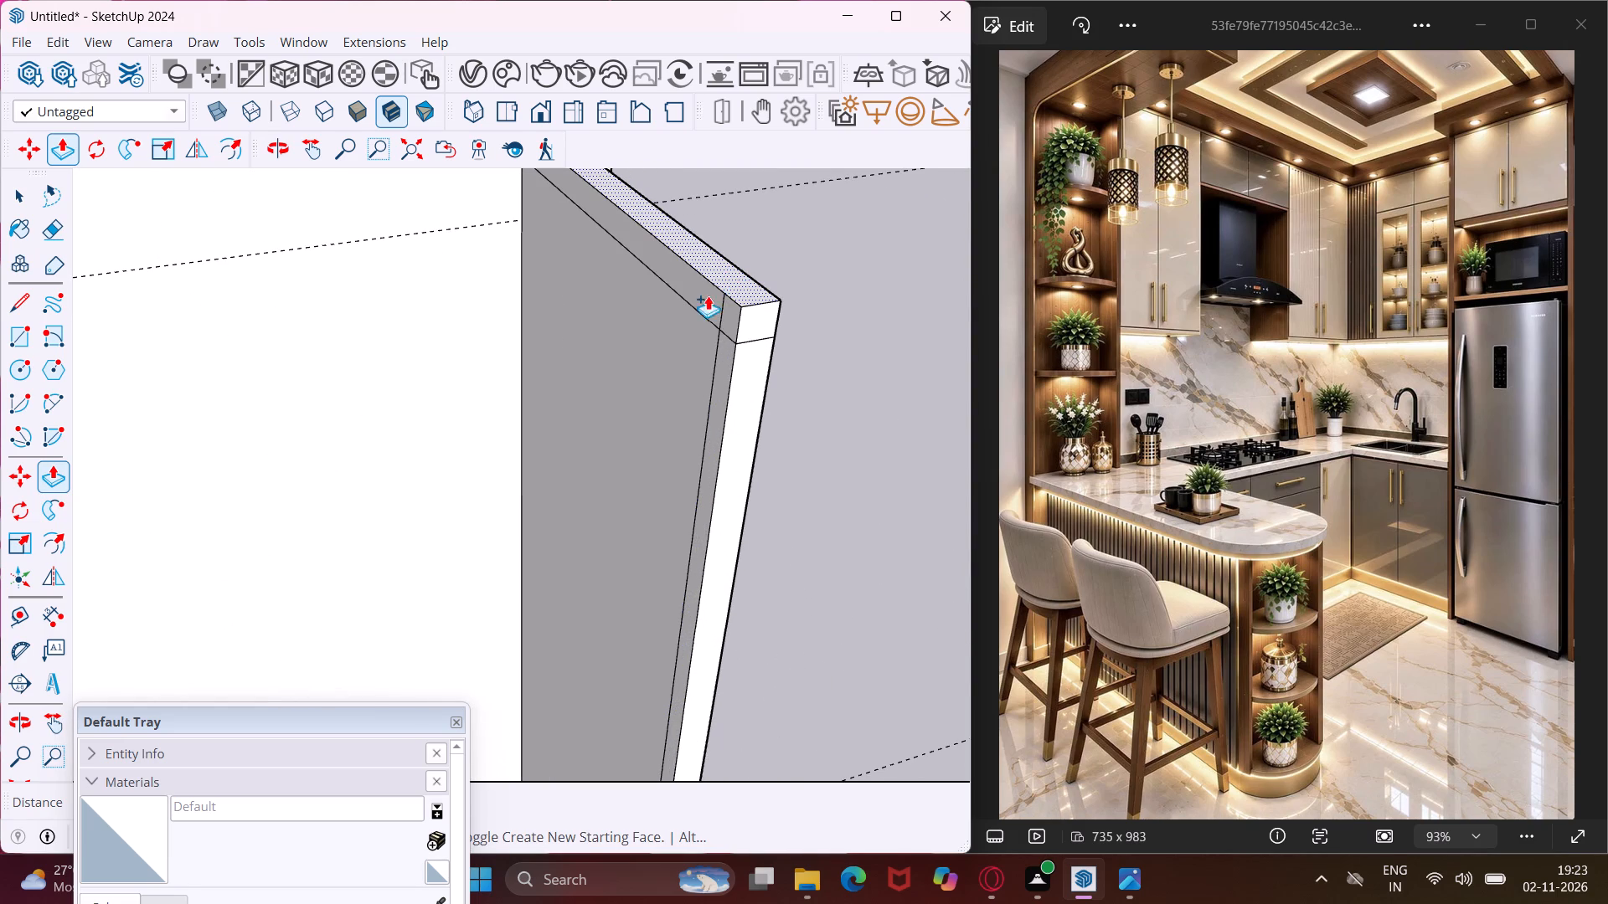
# Push/Pull the inner face of the far panel's short top section across to the counter-side panel, forming a top board over the fridge bay.
pyautogui.click(702, 306)
pyautogui.scroll(-8, 606, 331)
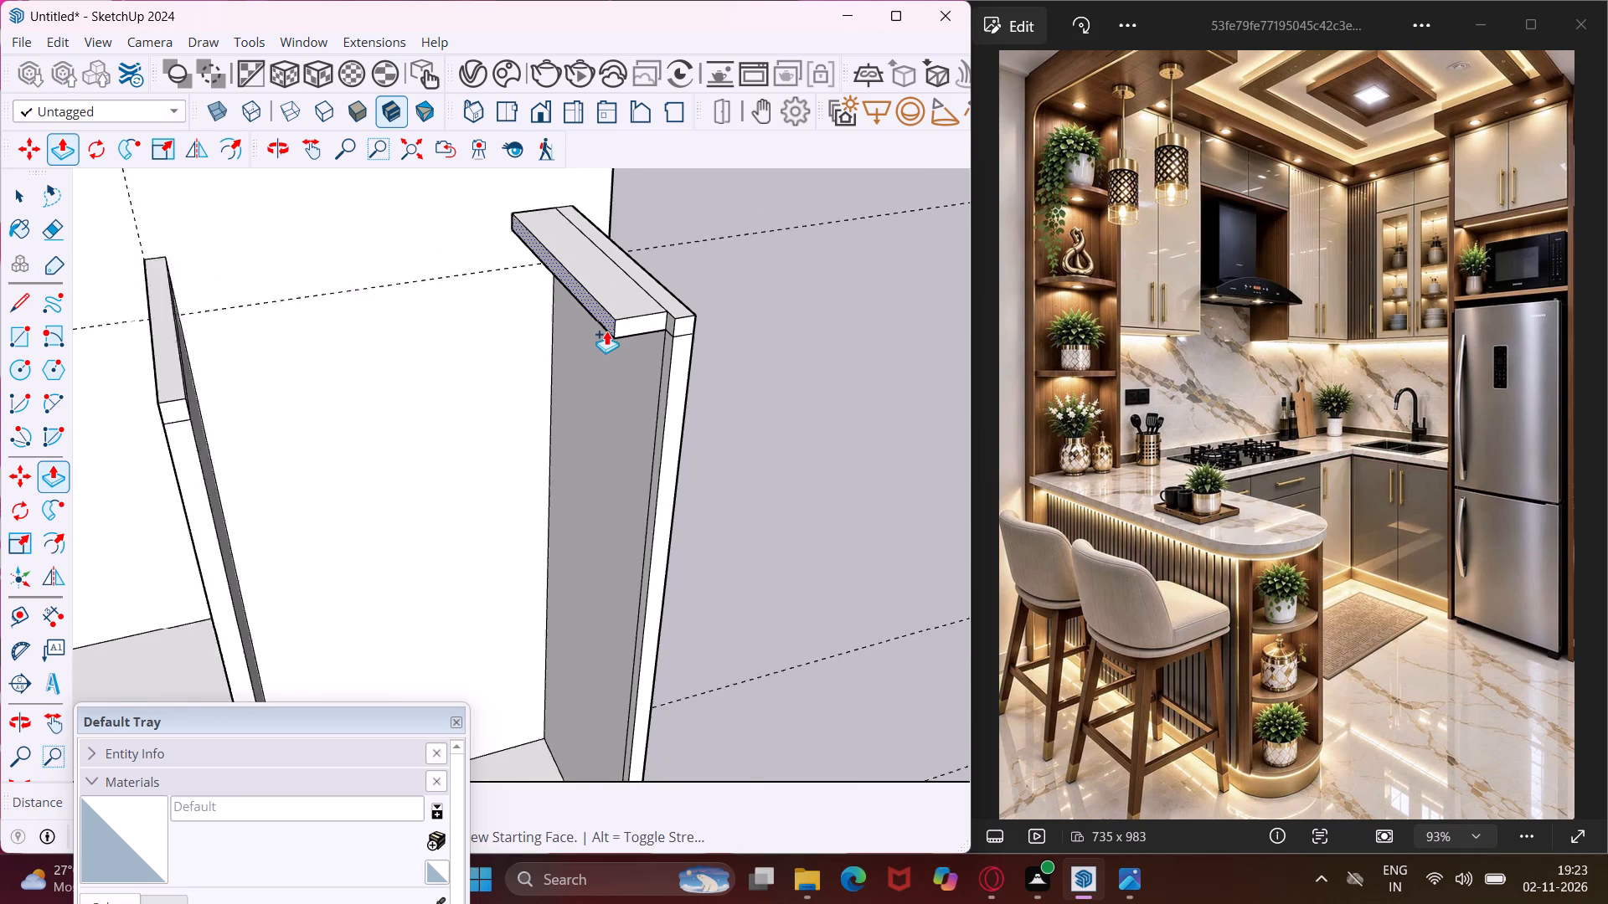
pyautogui.scroll(-1, 606, 331)
pyautogui.moveTo(290, 384); pyautogui.dragTo(128, 419, button='middle')
pyautogui.scroll(7, 244, 362)
pyautogui.click(243, 358)
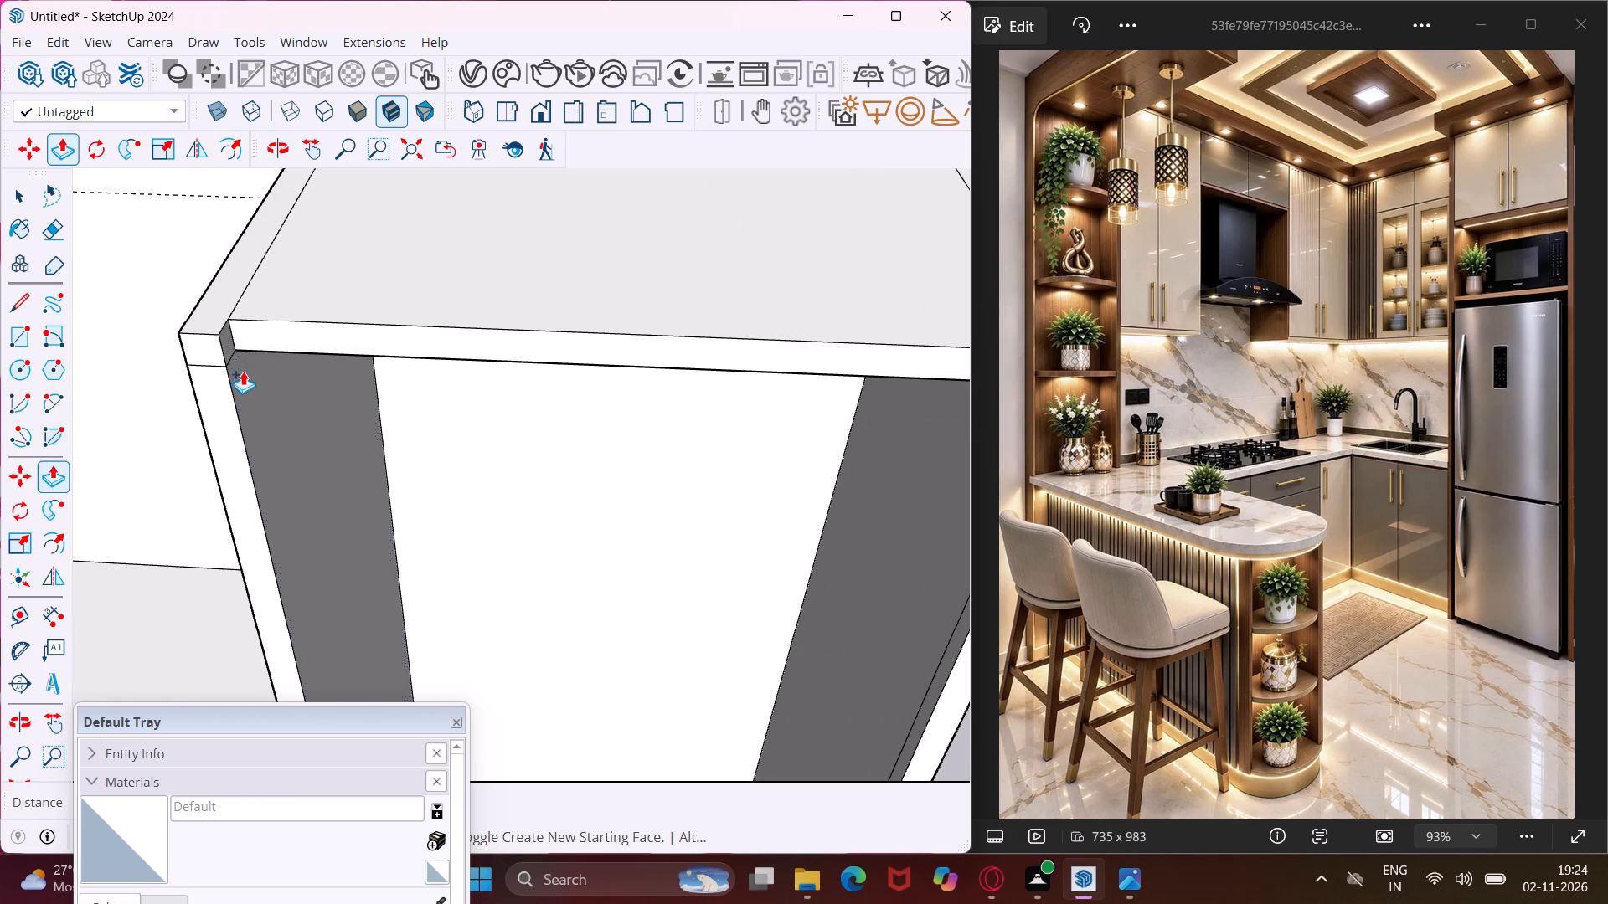
# Fill the recess along the top board's front by extending the far panel's small inner face across to the counter-side panel.
pyautogui.moveTo(243, 371); pyautogui.dragTo(529, 318, button='middle')
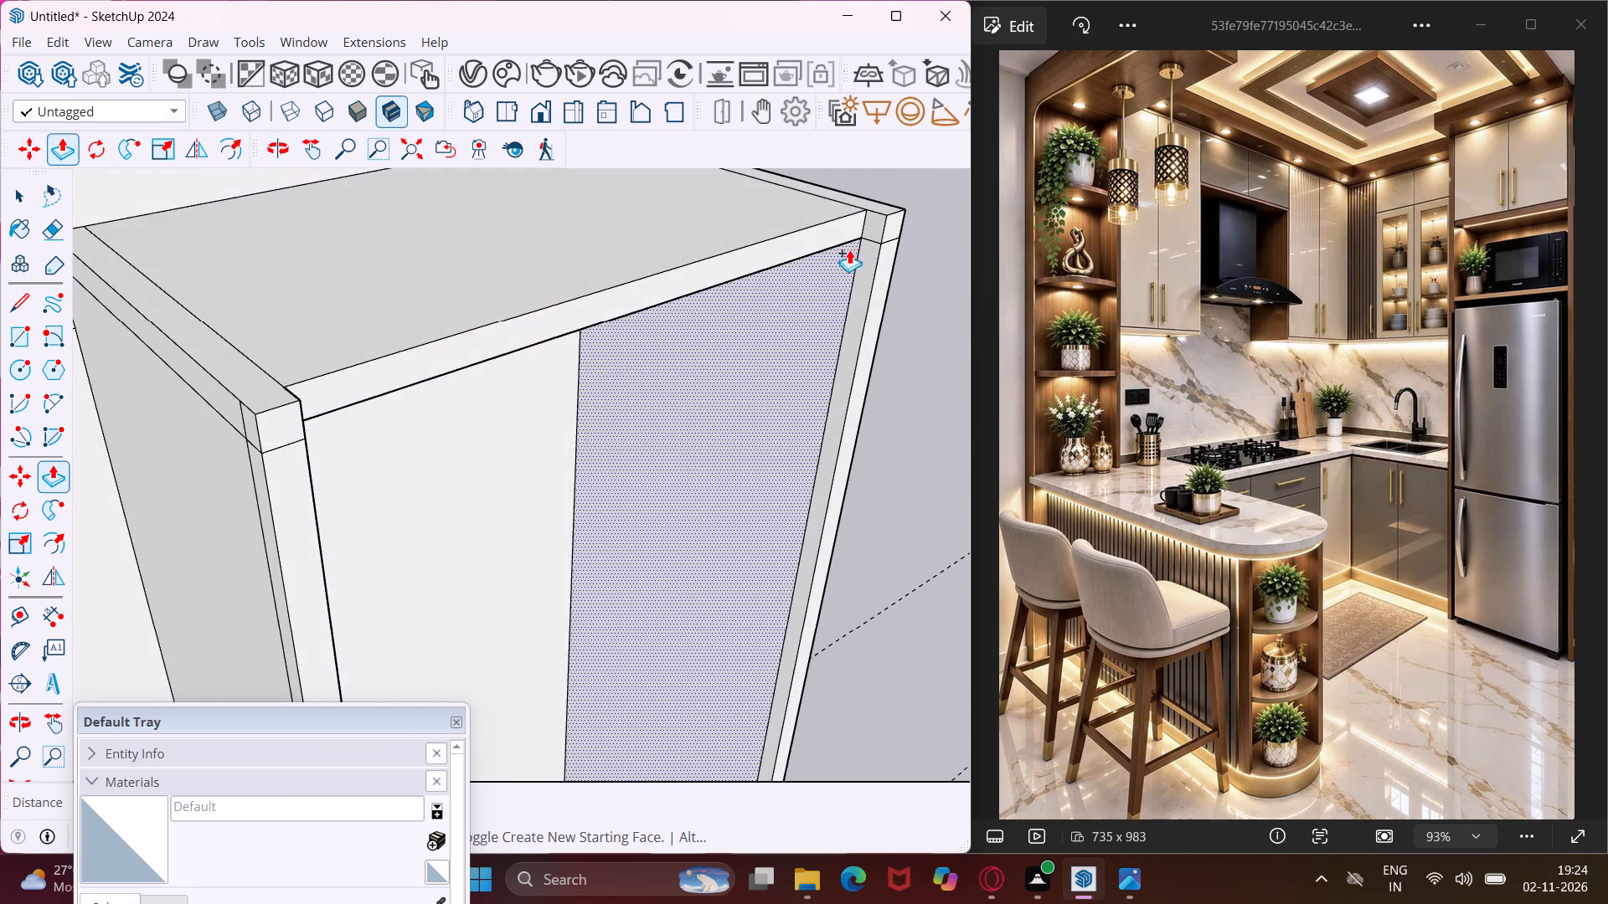
pyautogui.click(879, 223)
pyautogui.scroll(-4, 637, 347)
pyautogui.moveTo(632, 352); pyautogui.dragTo(592, 366, button='middle')
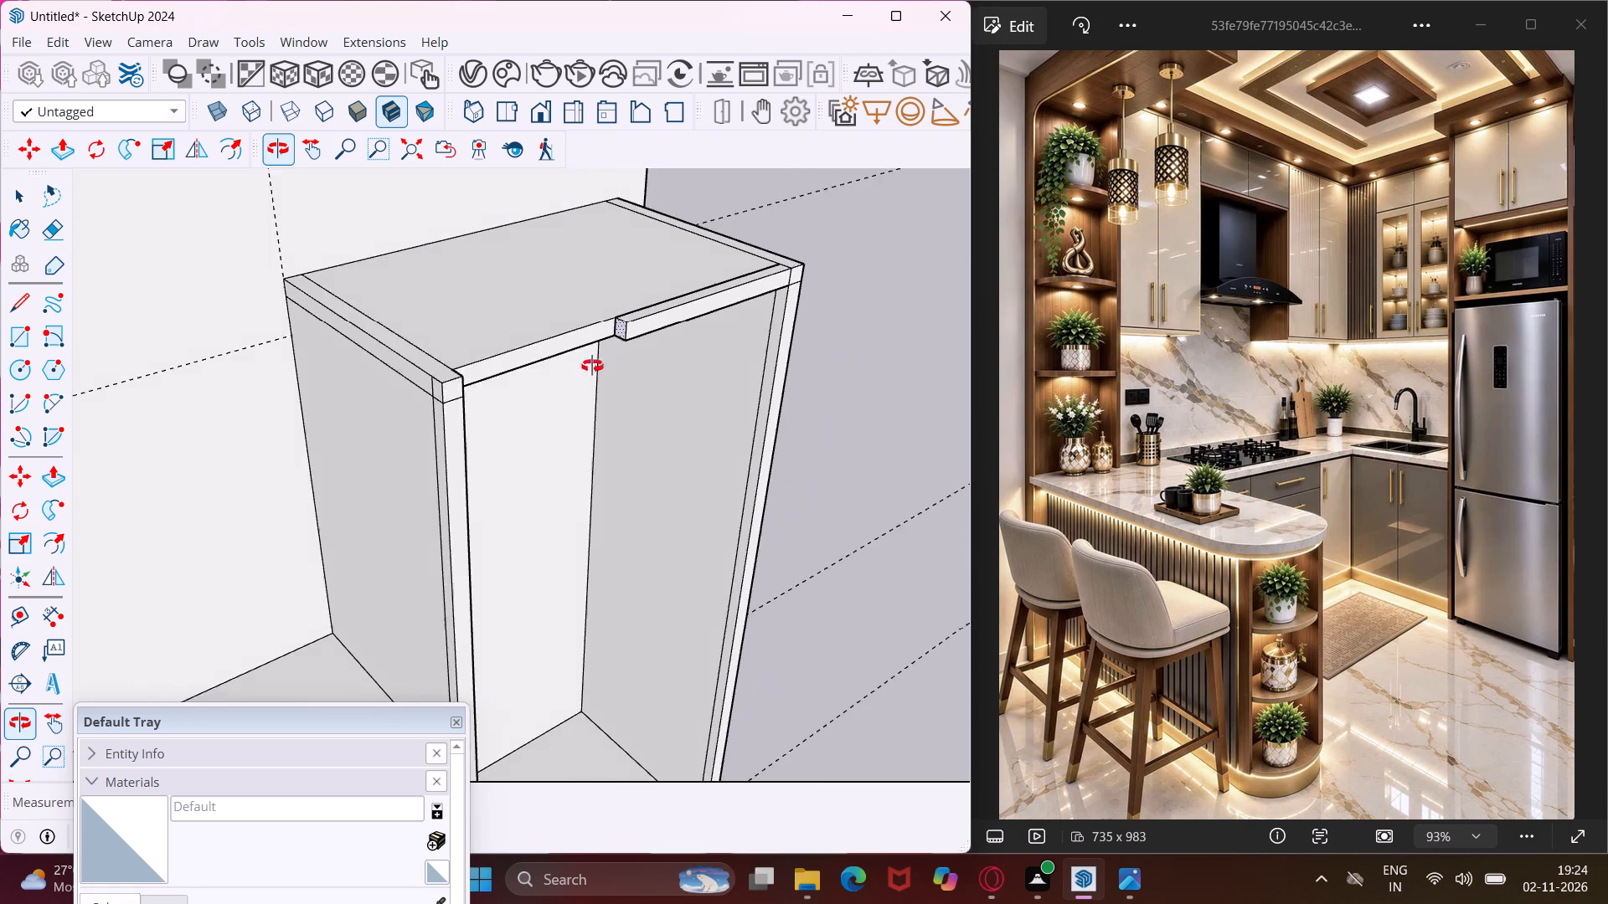
pyautogui.moveTo(592, 366); pyautogui.dragTo(297, 444, button='middle')
pyautogui.scroll(6, 327, 438)
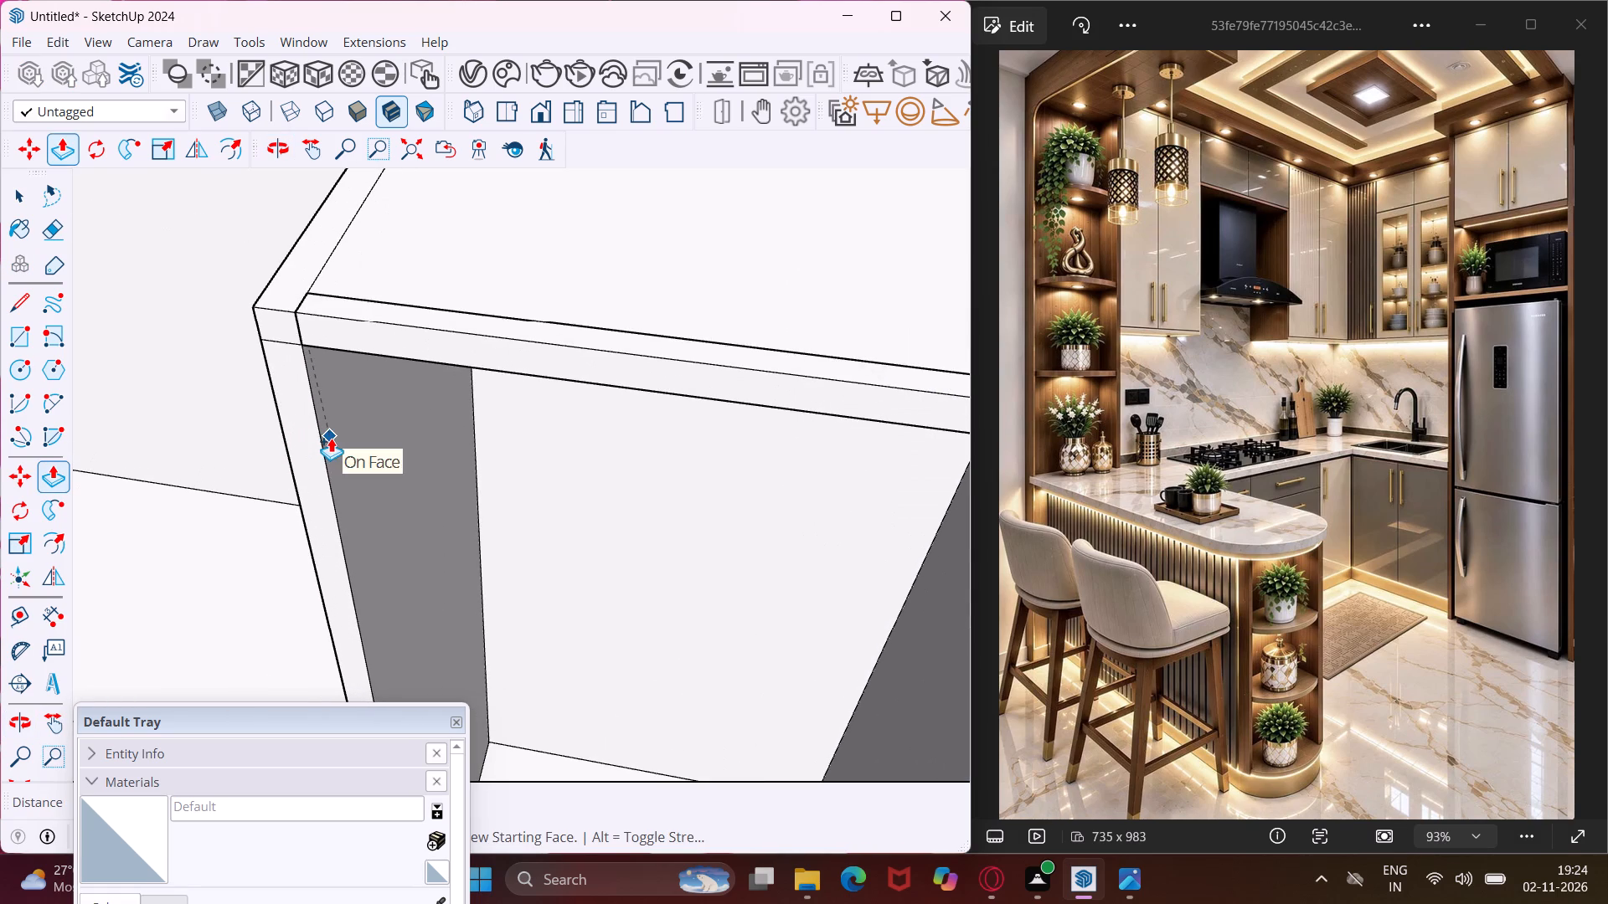
pyautogui.click(331, 438)
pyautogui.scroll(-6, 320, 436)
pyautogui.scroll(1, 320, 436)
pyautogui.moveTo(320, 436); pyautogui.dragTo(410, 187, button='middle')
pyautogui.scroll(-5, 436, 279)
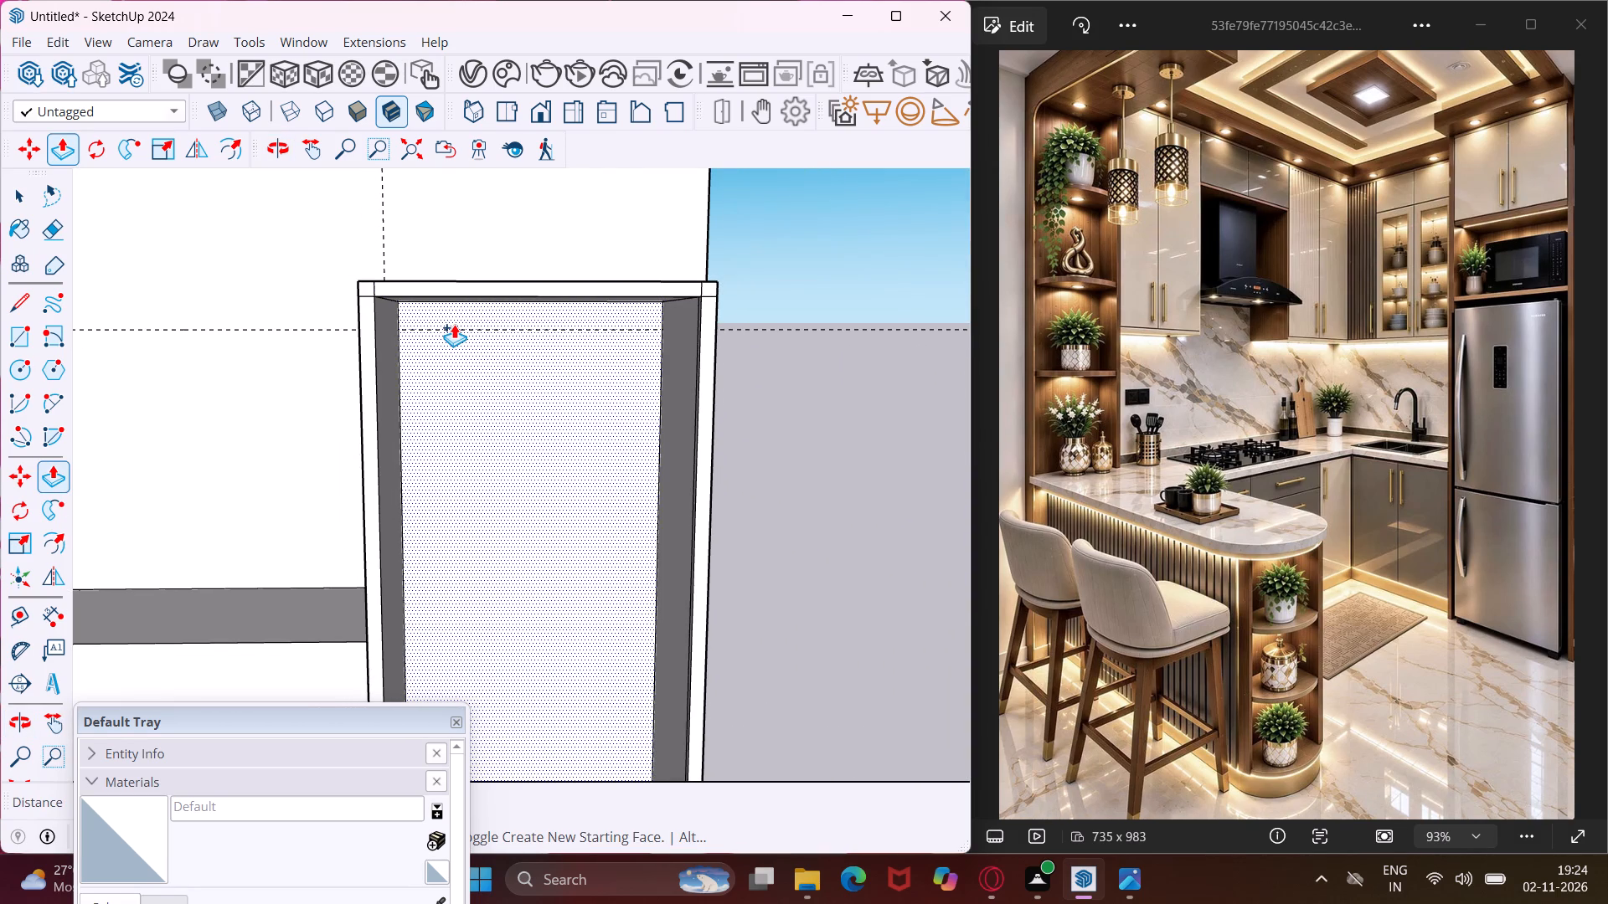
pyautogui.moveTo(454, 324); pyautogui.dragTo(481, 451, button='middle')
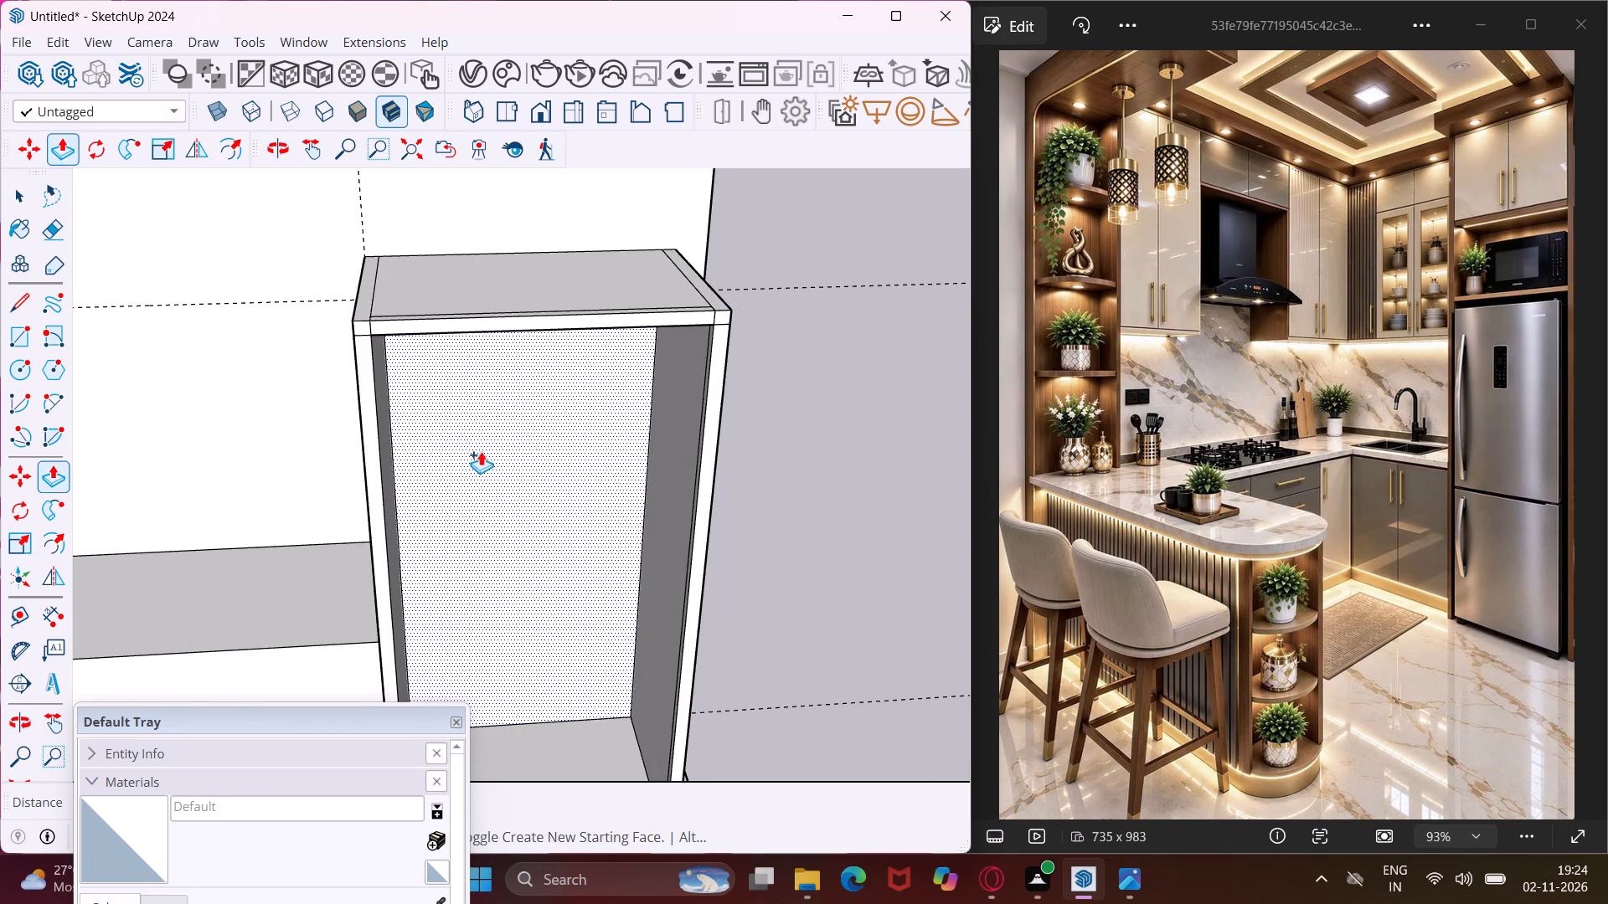
# Push/Pull the top of the fridge bay's counter-side panel up to the top of the back wall.
pyautogui.scroll(-8, 479, 449)
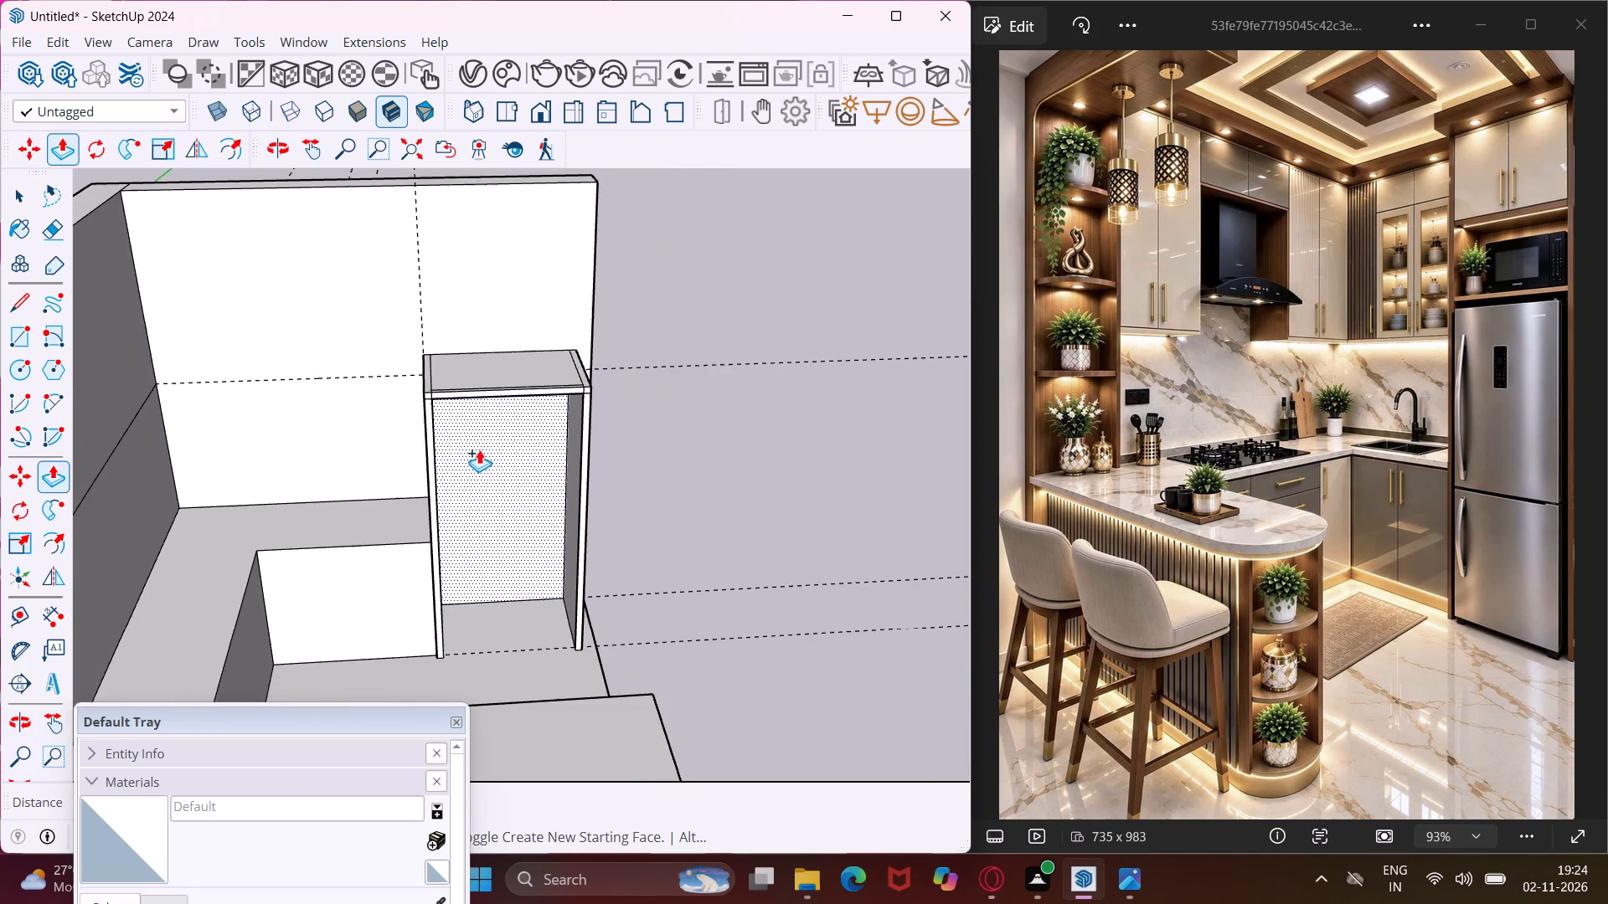
pyautogui.scroll(5, 431, 352)
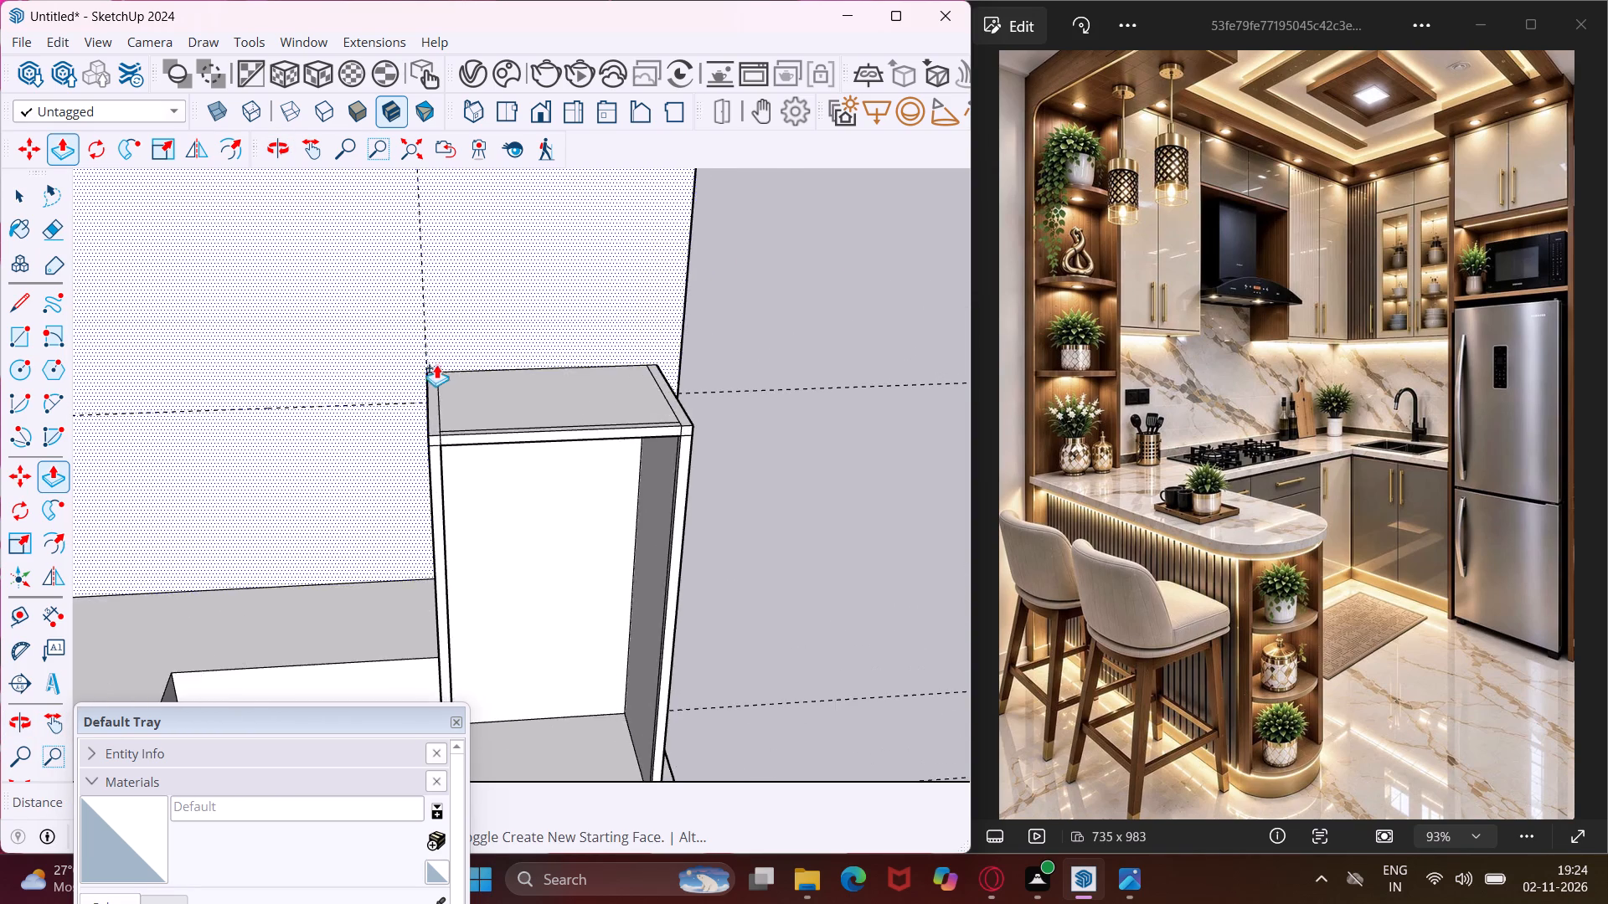
pyautogui.scroll(4, 431, 395)
pyautogui.click(431, 402)
pyautogui.scroll(-4, 415, 354)
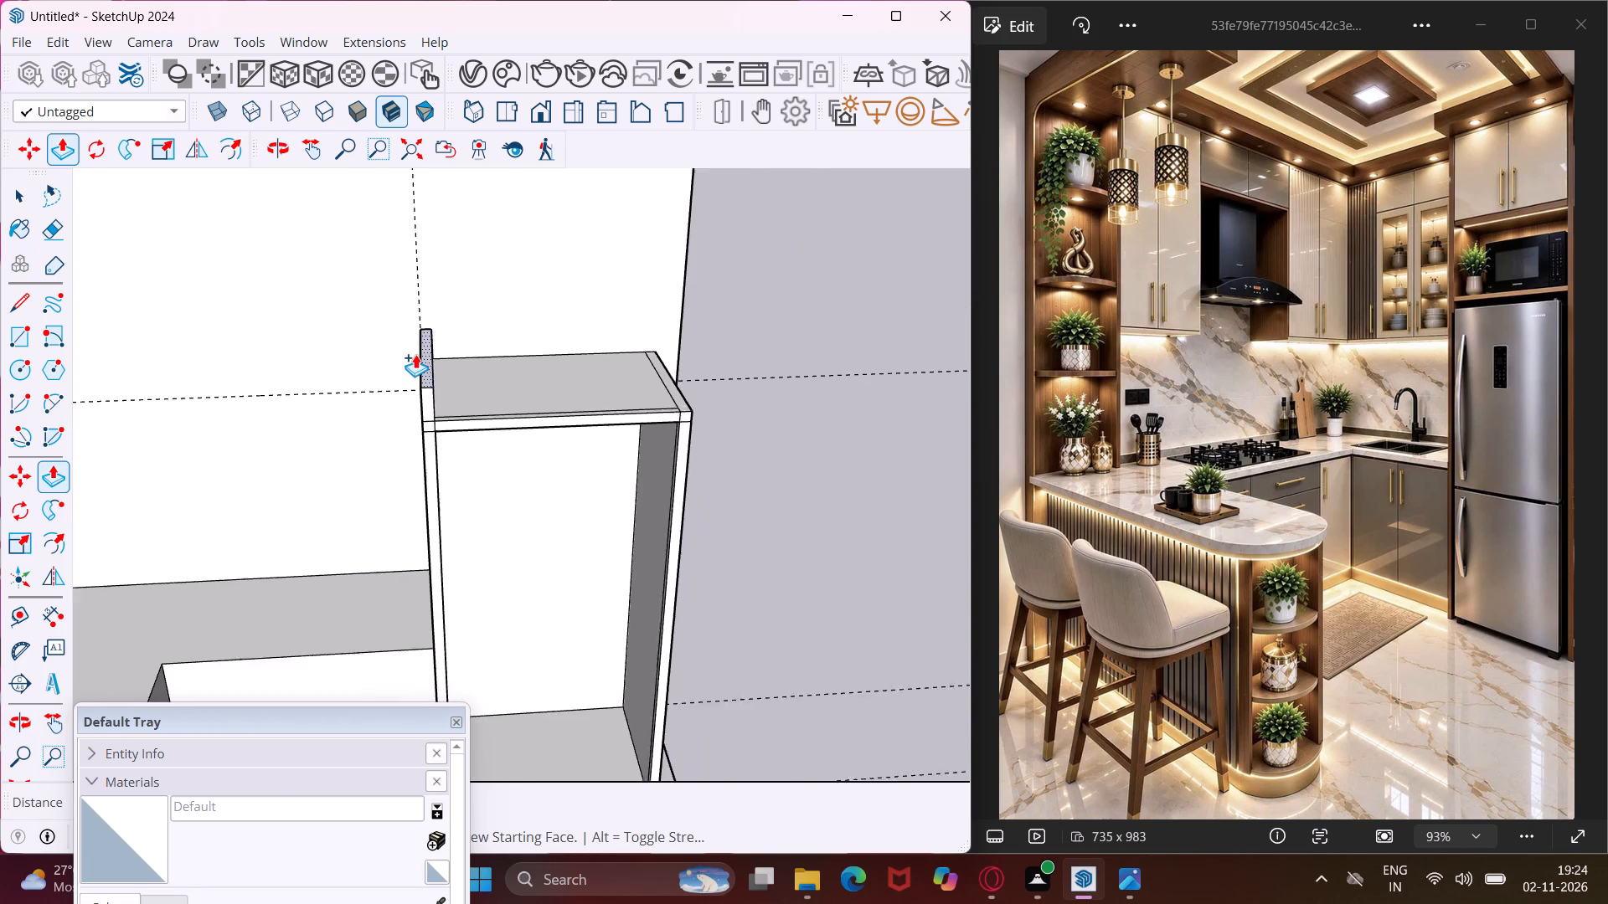
pyautogui.scroll(-6, 415, 354)
pyautogui.click(339, 213)
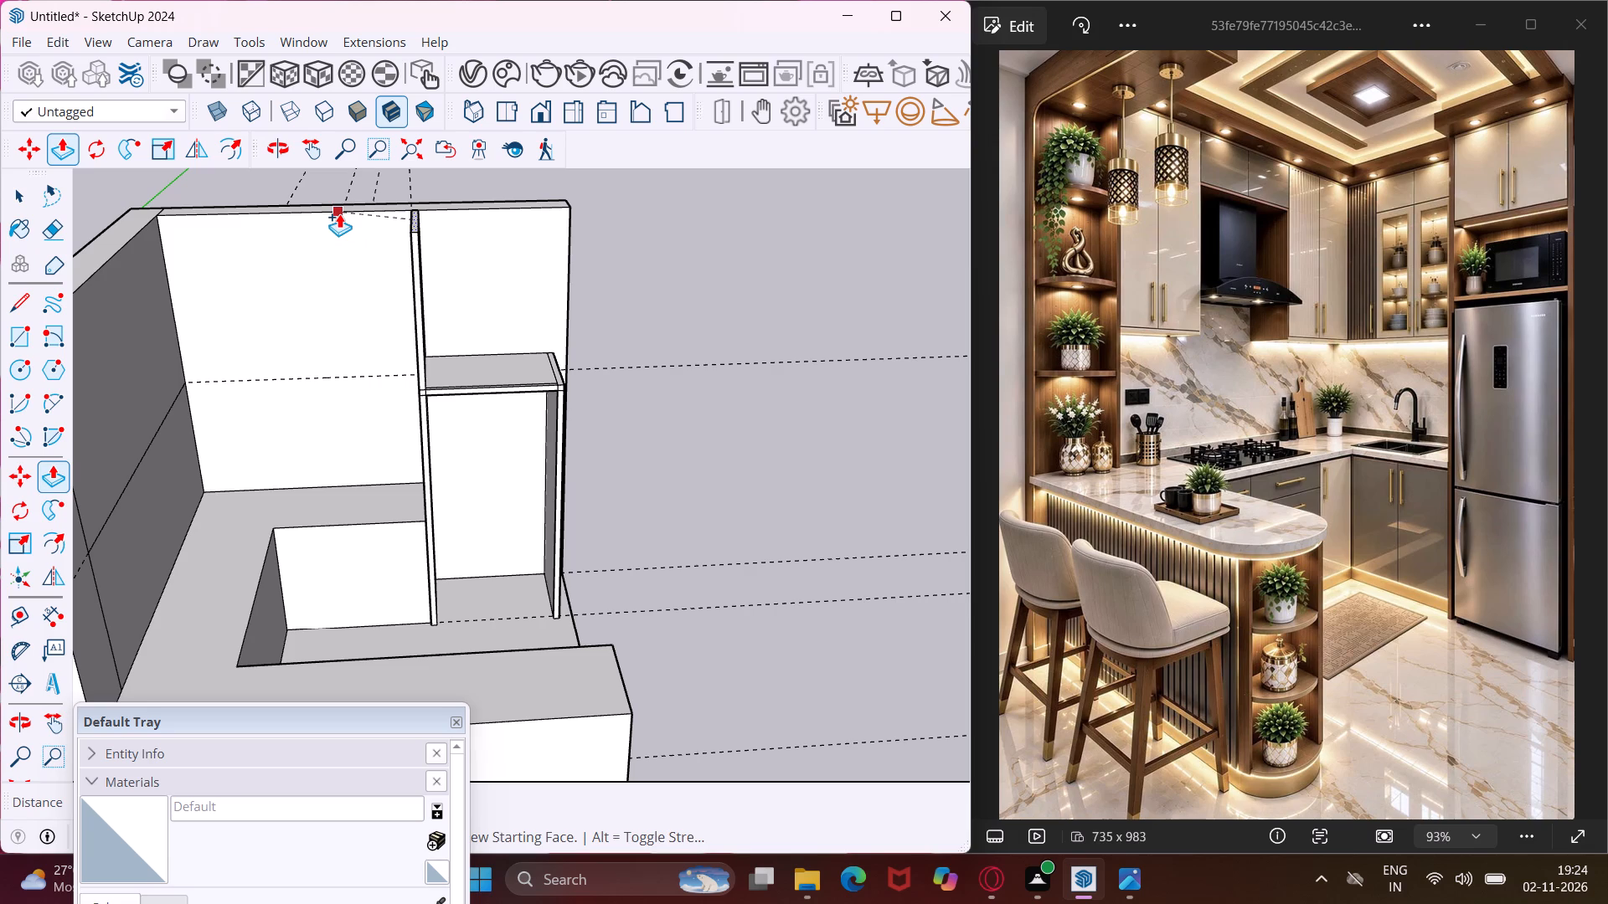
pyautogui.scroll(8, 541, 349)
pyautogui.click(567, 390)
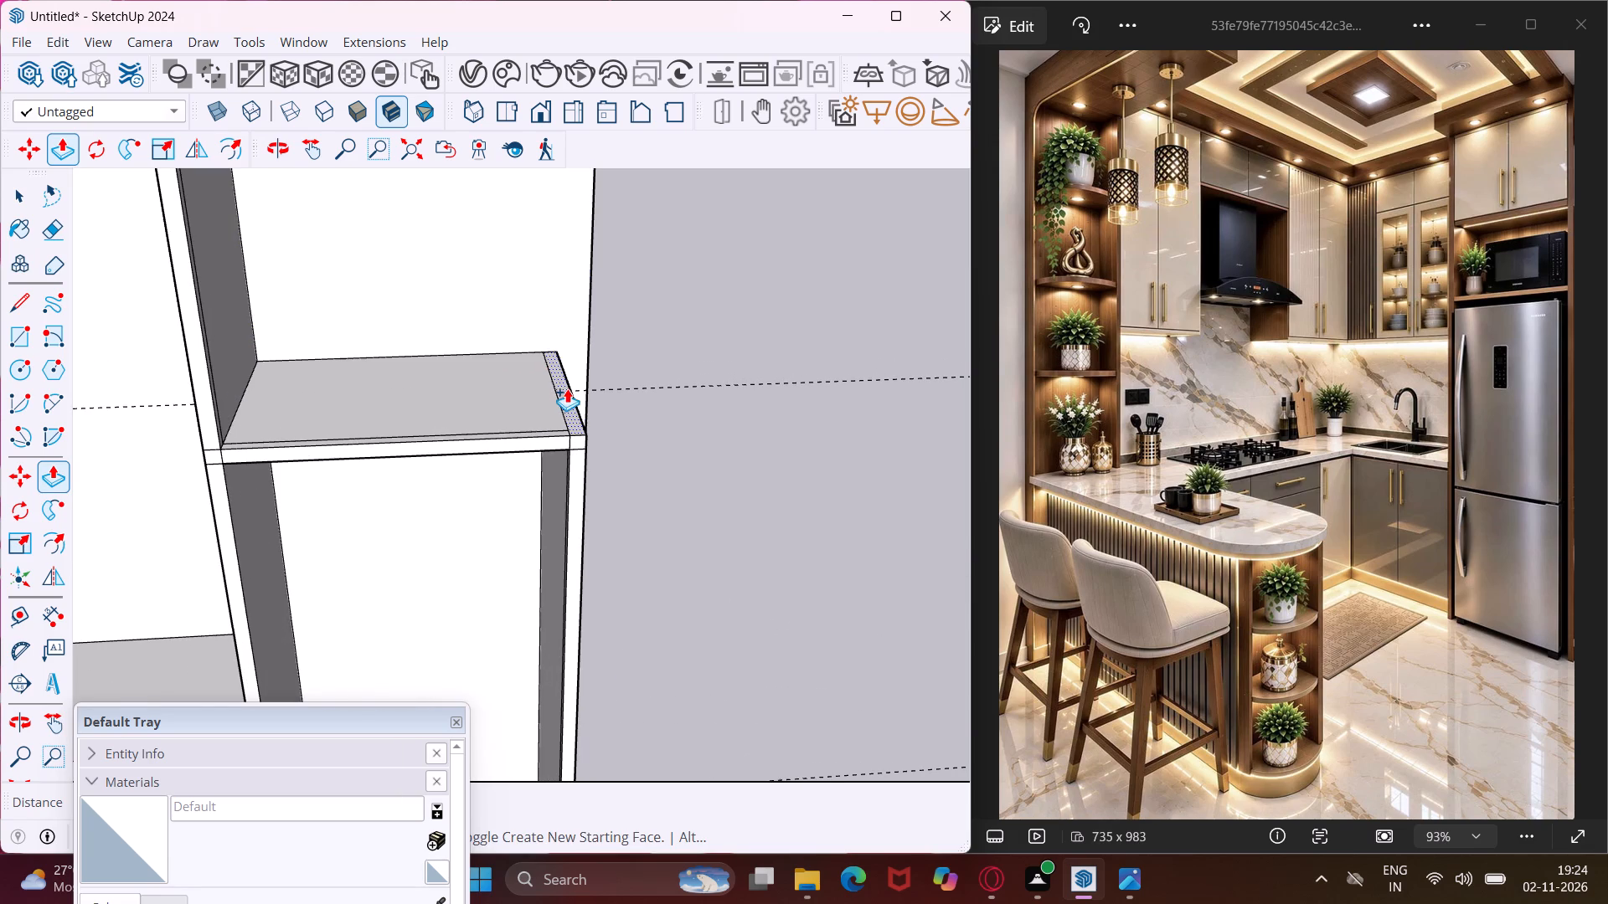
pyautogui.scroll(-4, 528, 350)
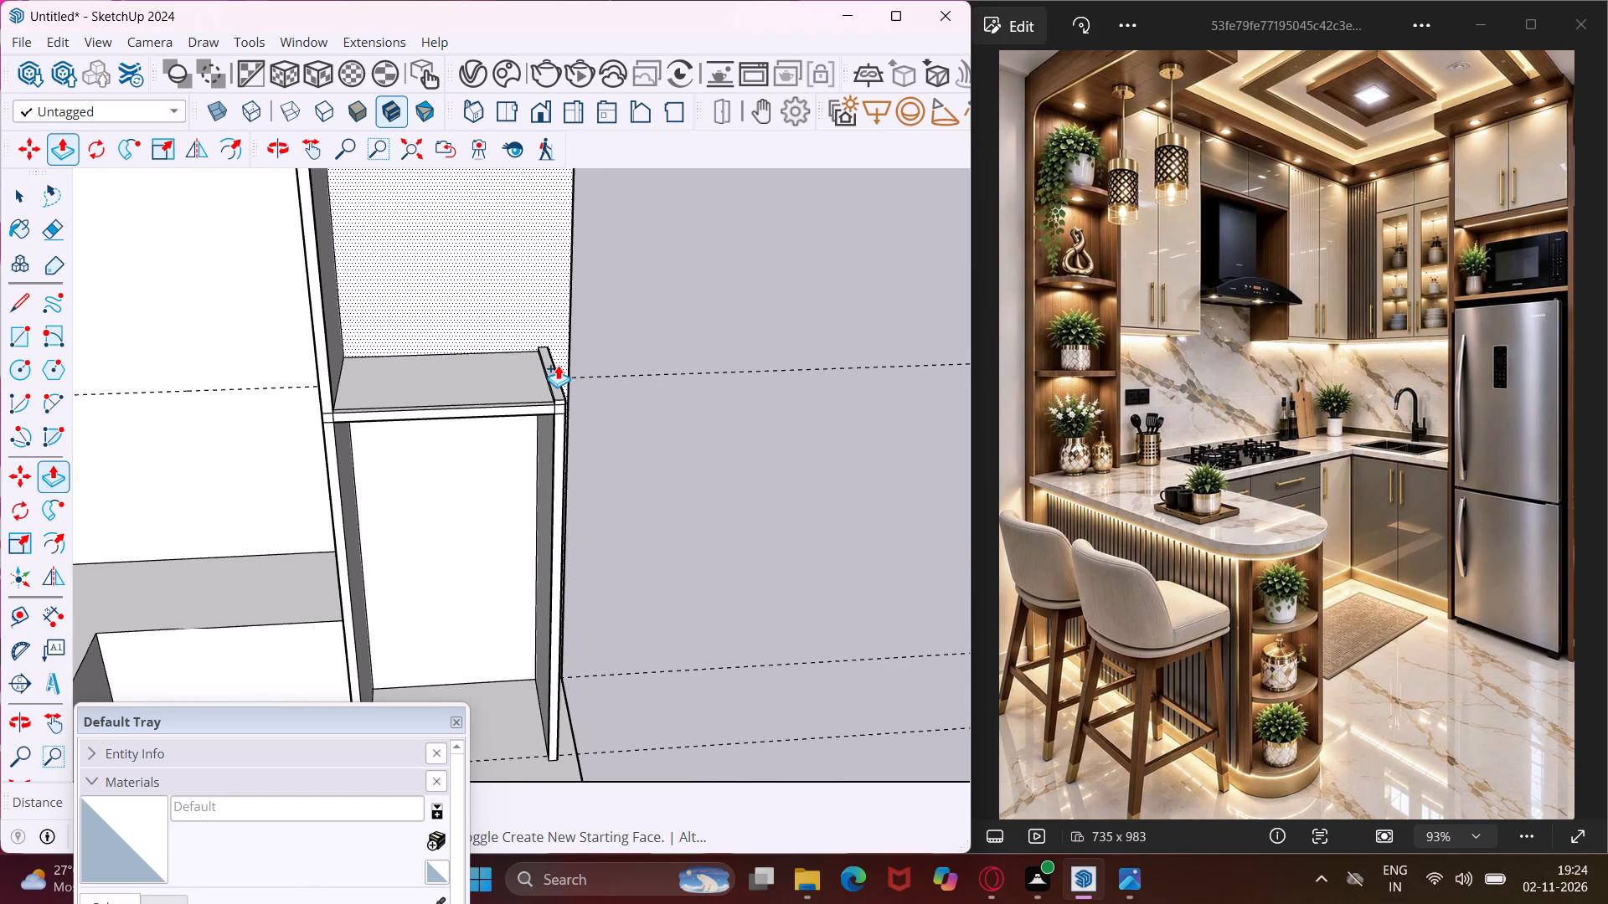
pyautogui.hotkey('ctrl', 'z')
# Push/Pull the top of the fridge bay's far panel up to match the raised counter-side panel's height.
pyautogui.scroll(4, 560, 393)
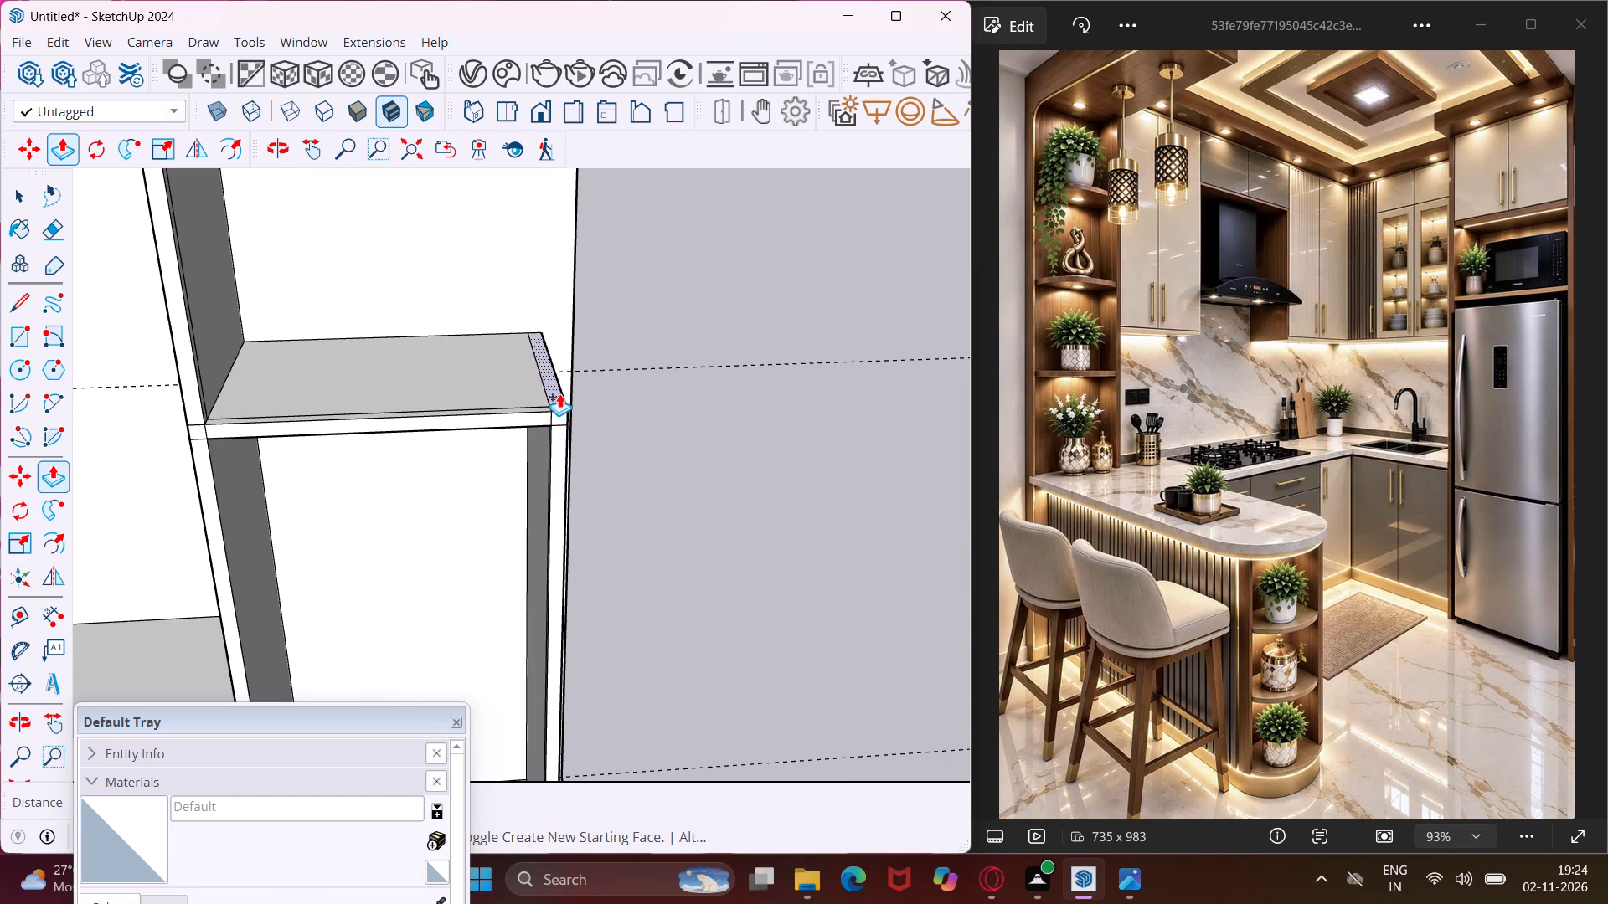
pyautogui.click(559, 393)
pyautogui.scroll(-11, 528, 347)
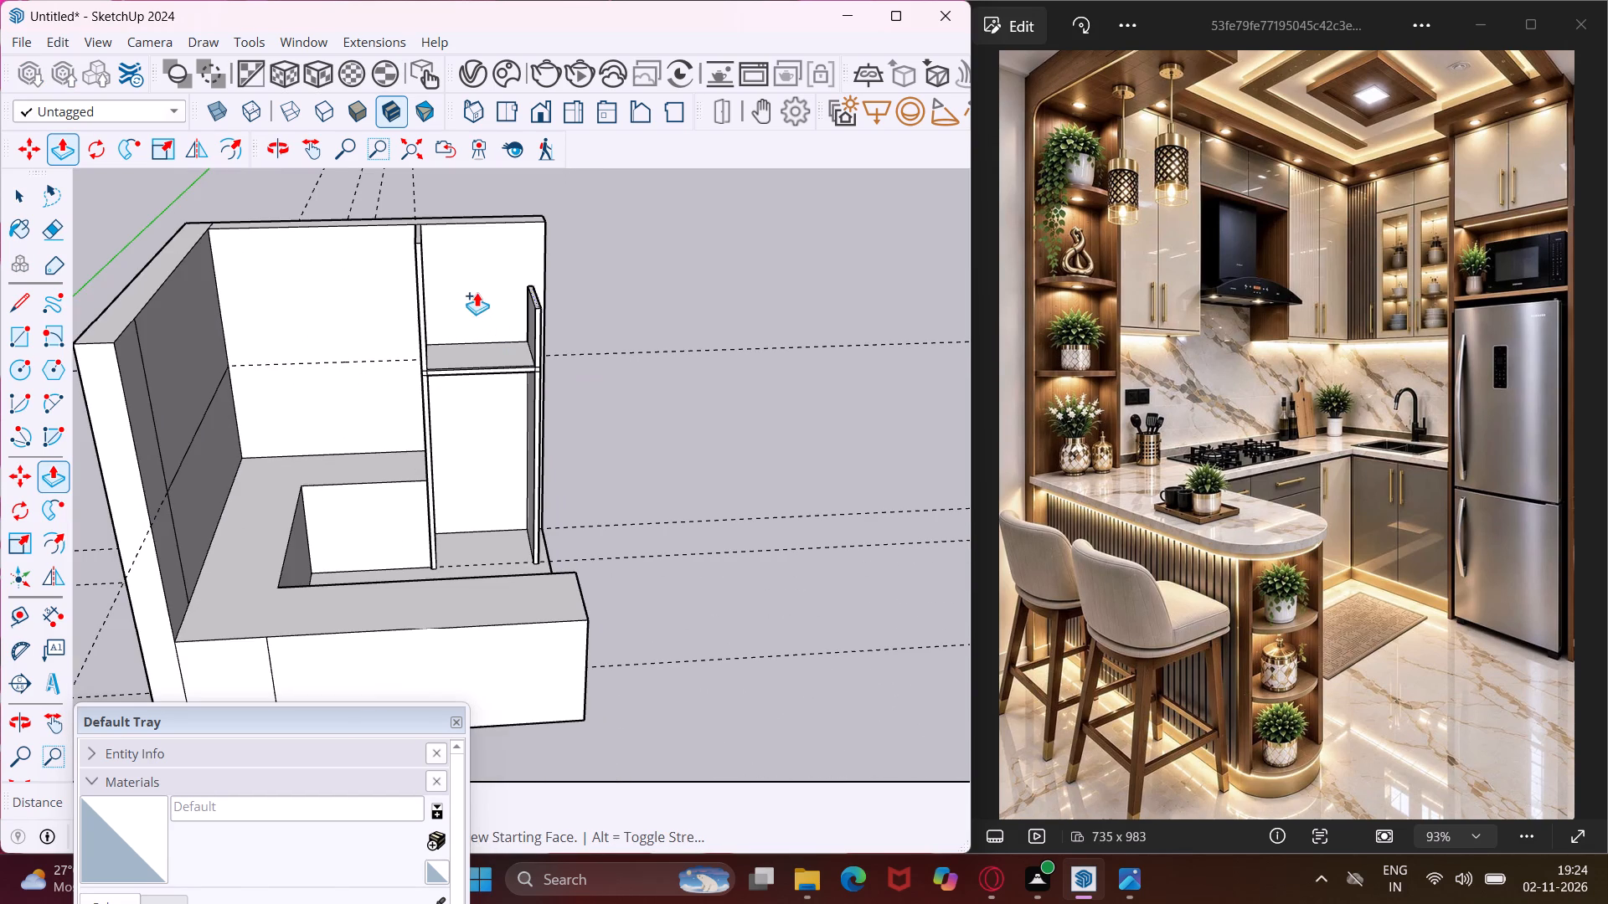
pyautogui.click(424, 234)
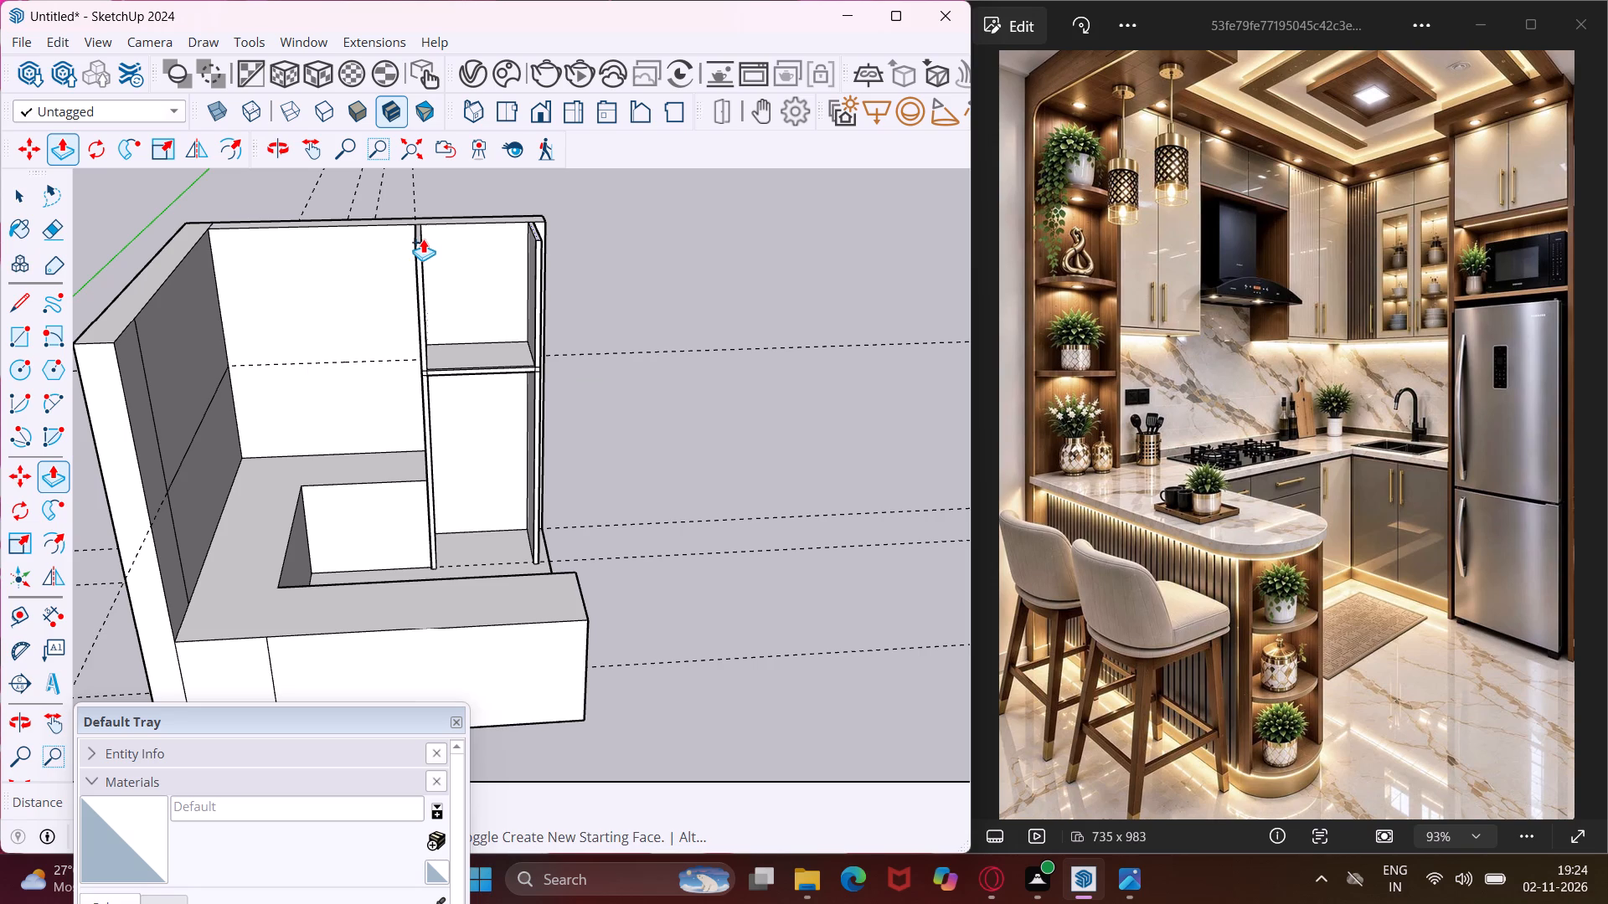
# Split off a short section about one board thick at the top of the far panel with Push/Pull.
pyautogui.scroll(3, 539, 222)
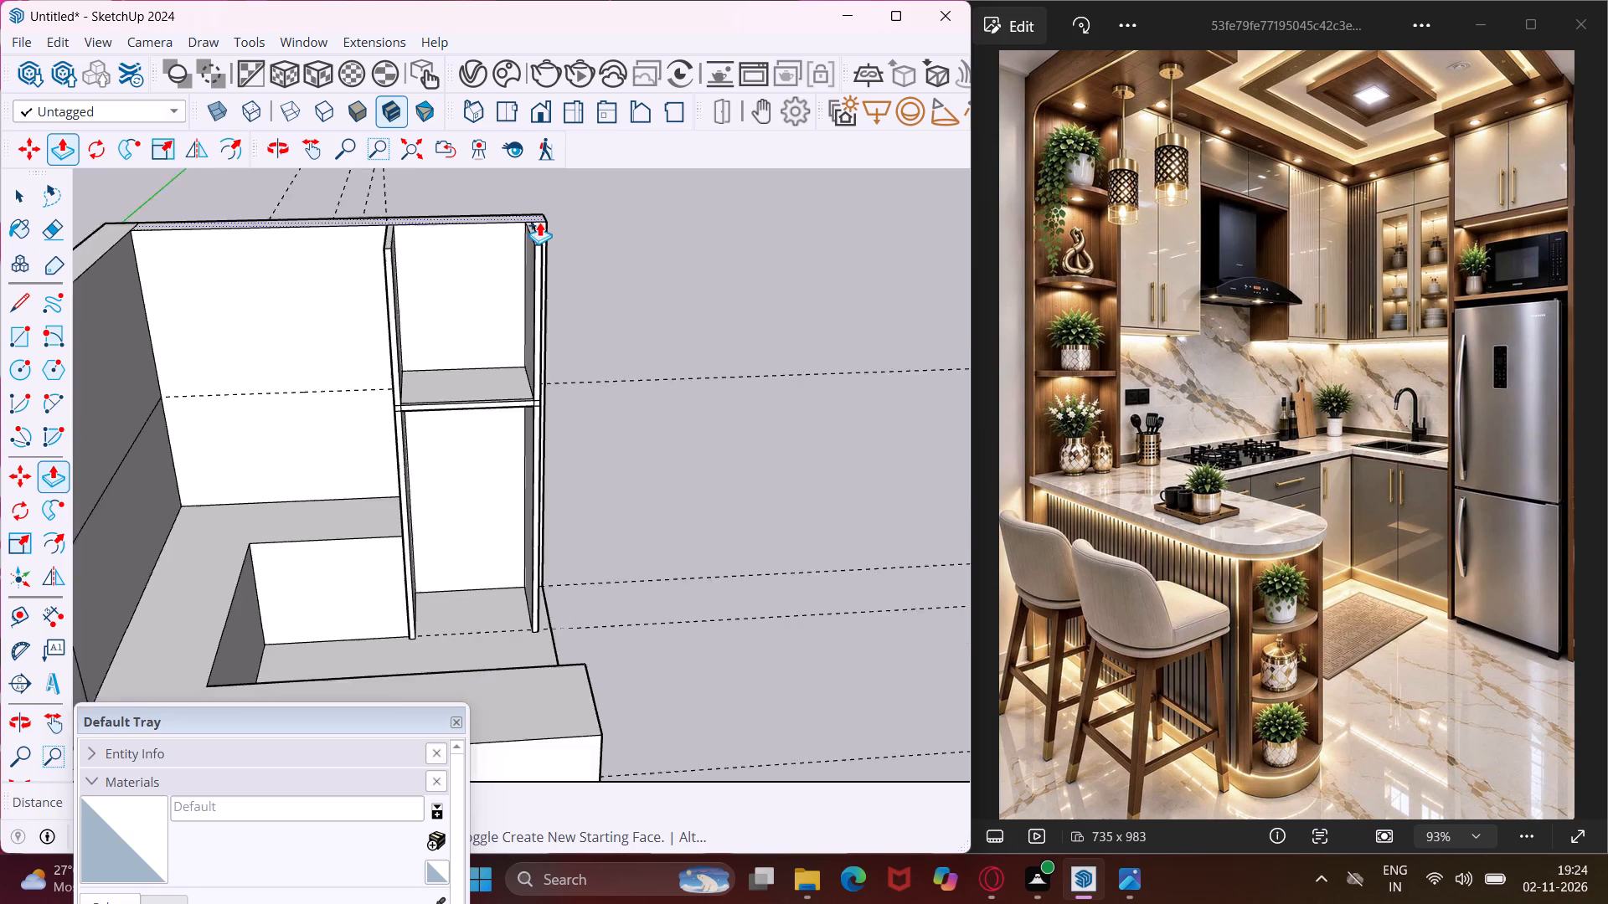
pyautogui.scroll(9, 540, 220)
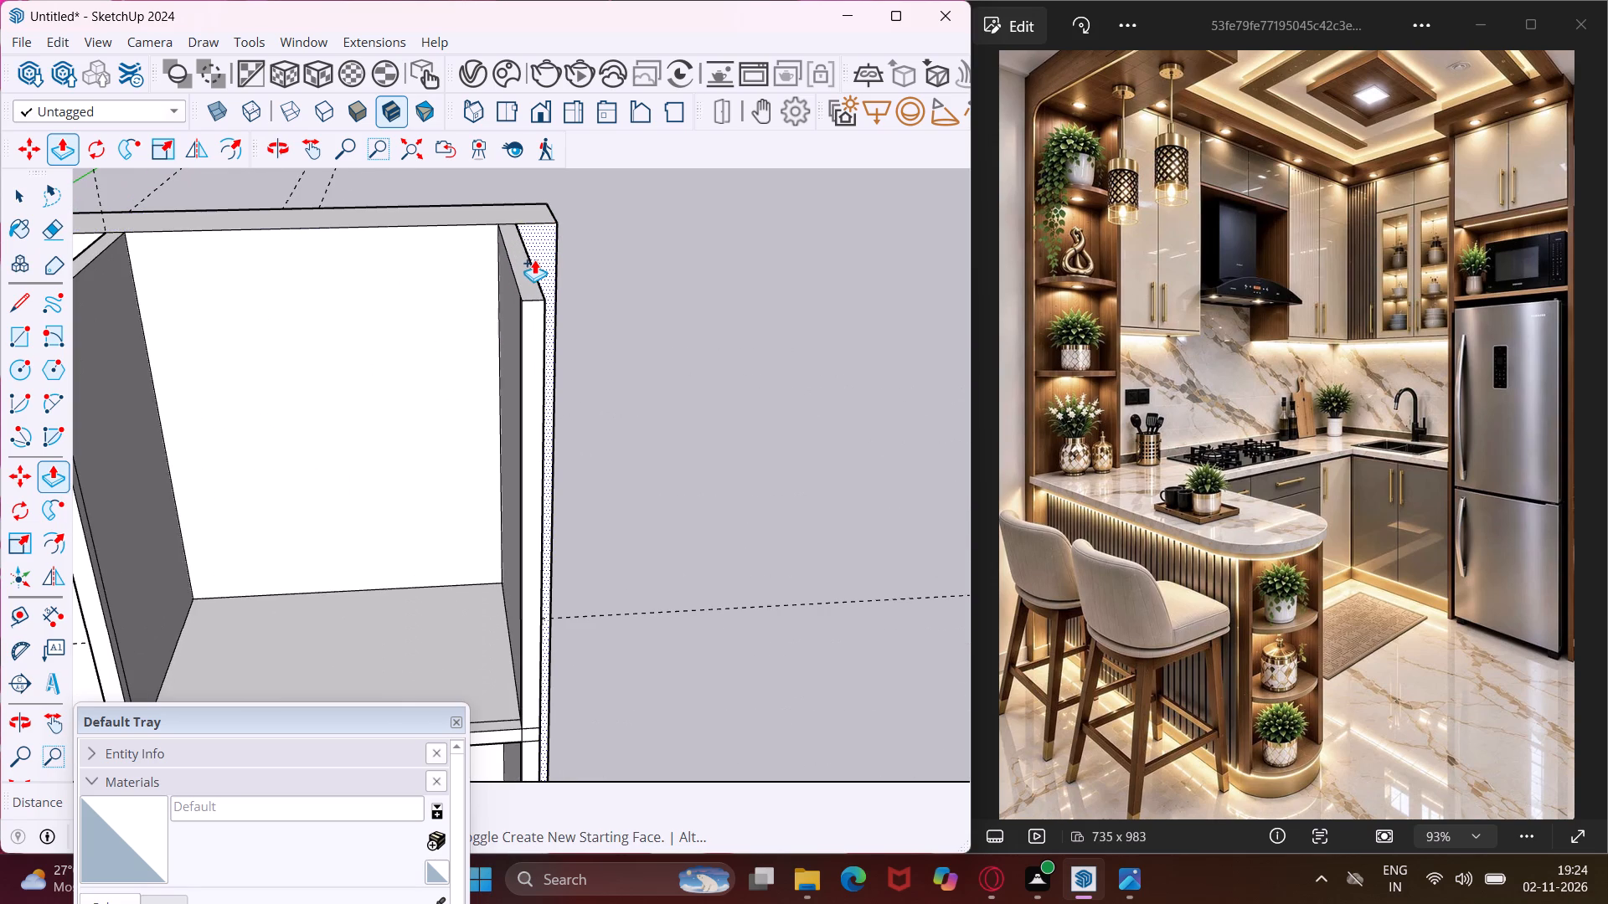
pyautogui.click(528, 274)
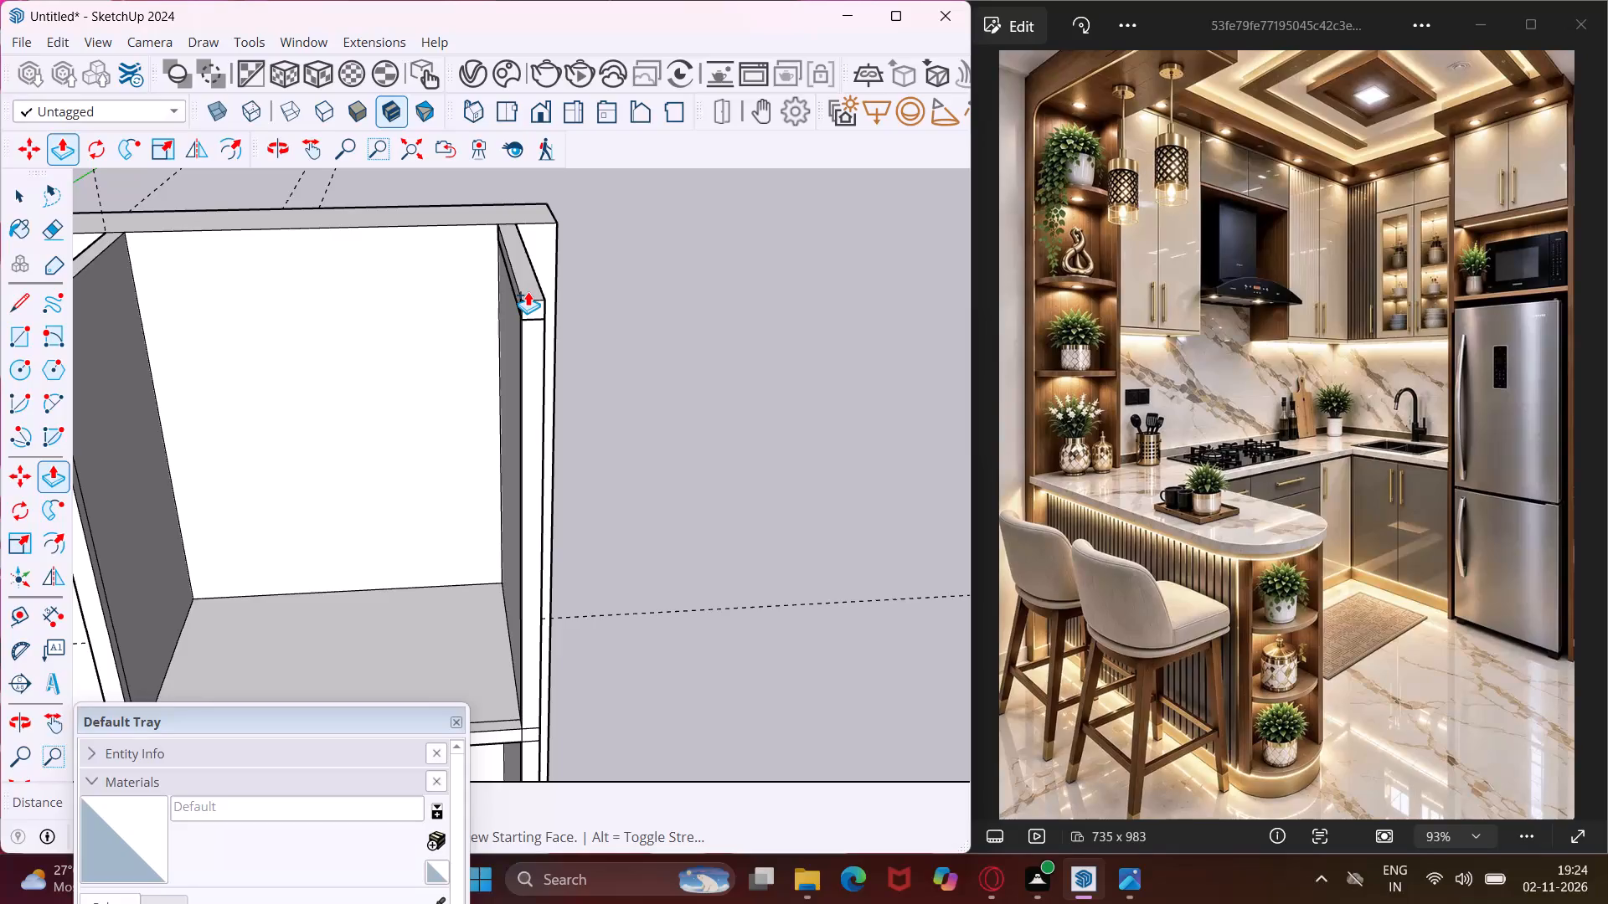
pyautogui.click(528, 291)
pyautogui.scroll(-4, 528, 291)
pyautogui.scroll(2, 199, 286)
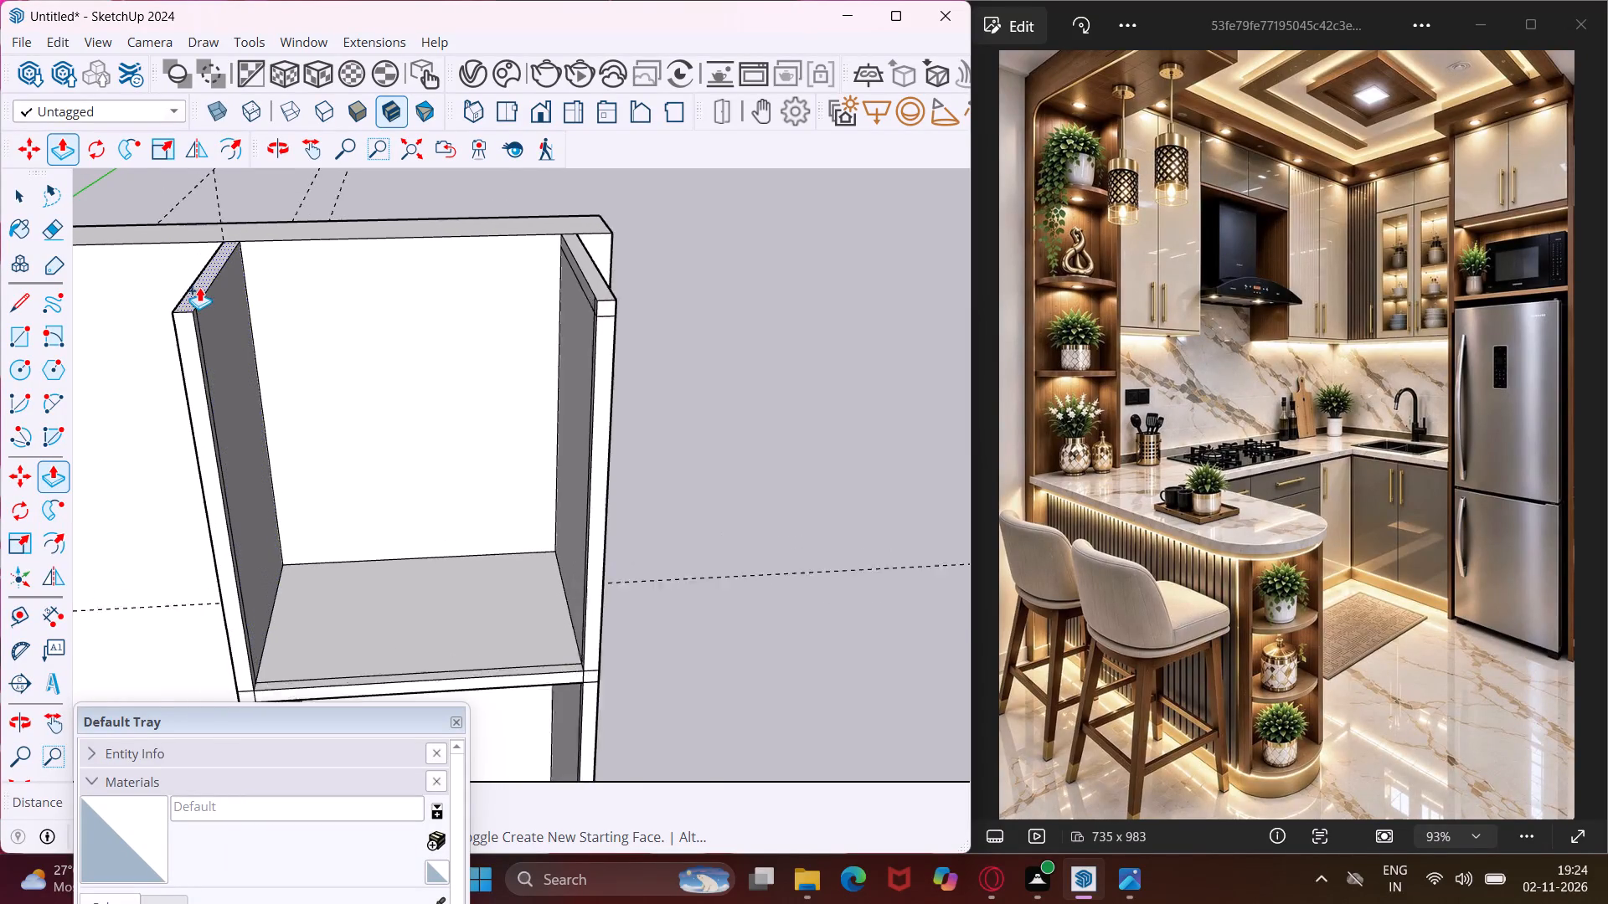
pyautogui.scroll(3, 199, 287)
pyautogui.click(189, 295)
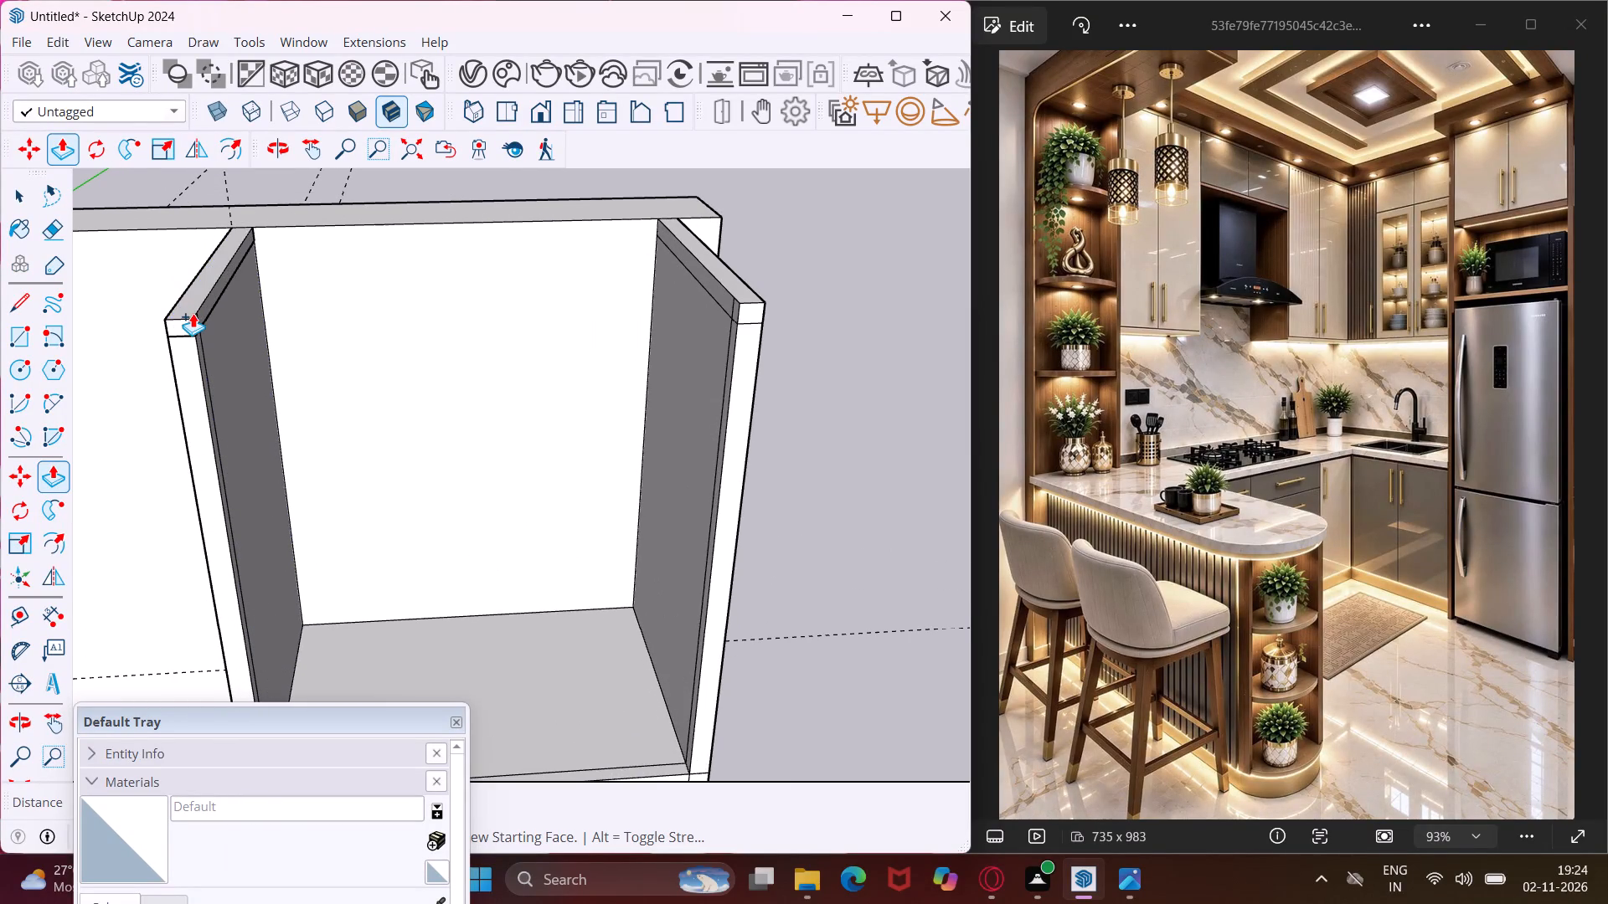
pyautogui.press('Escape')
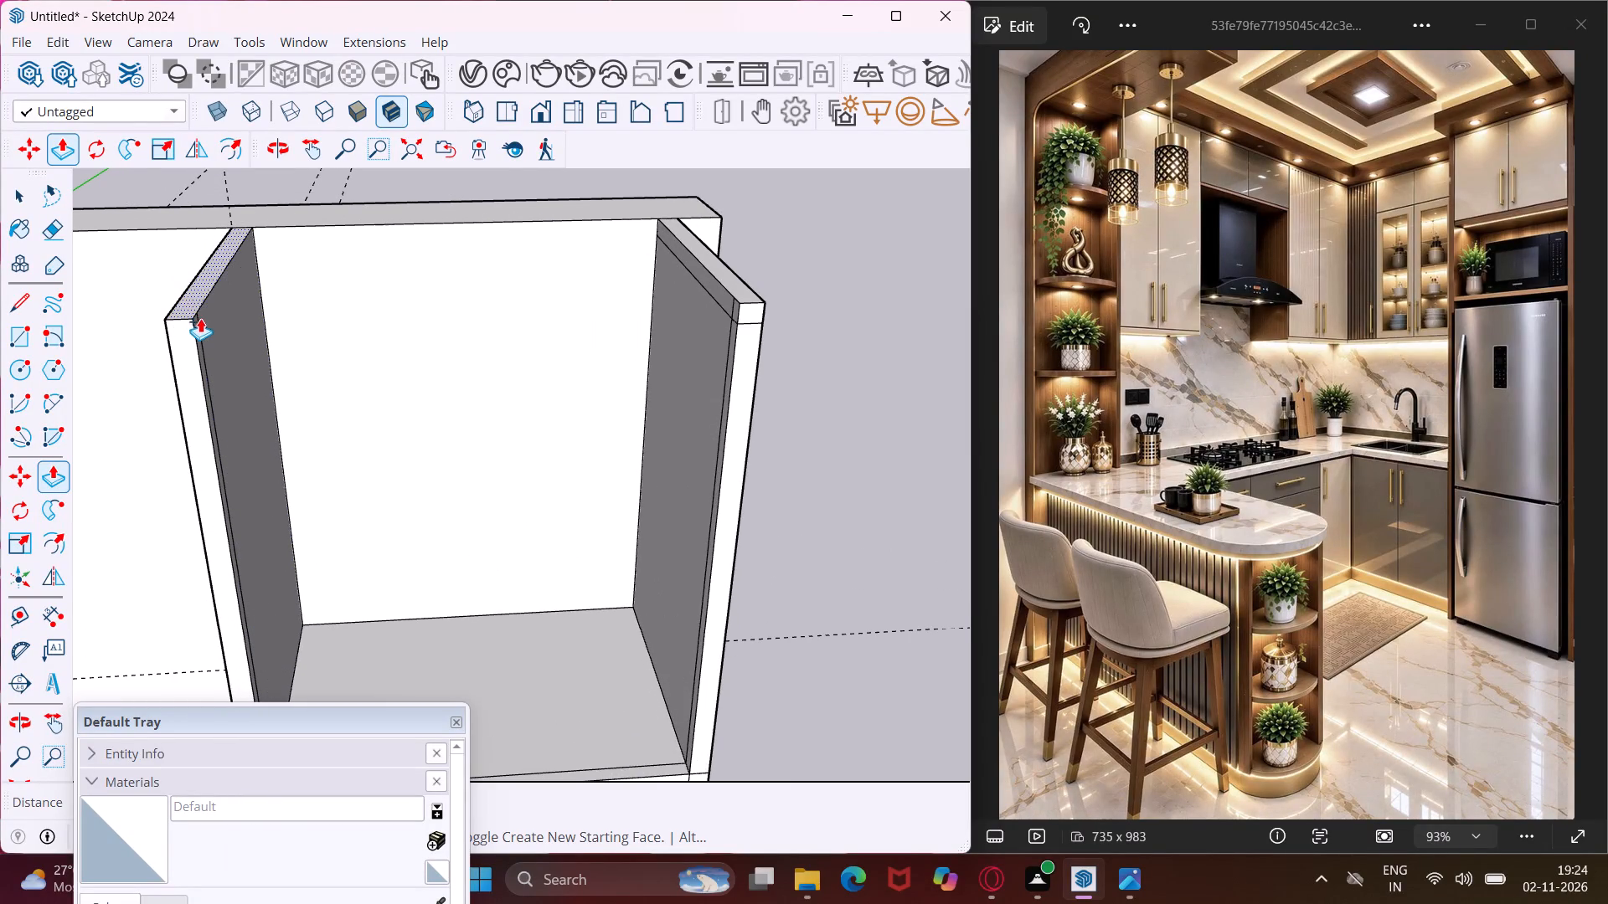
# Push/Pull the inner face of the far panel's short top section across to the counter-side panel, forming the upper compartment's top board.
pyautogui.click(720, 294)
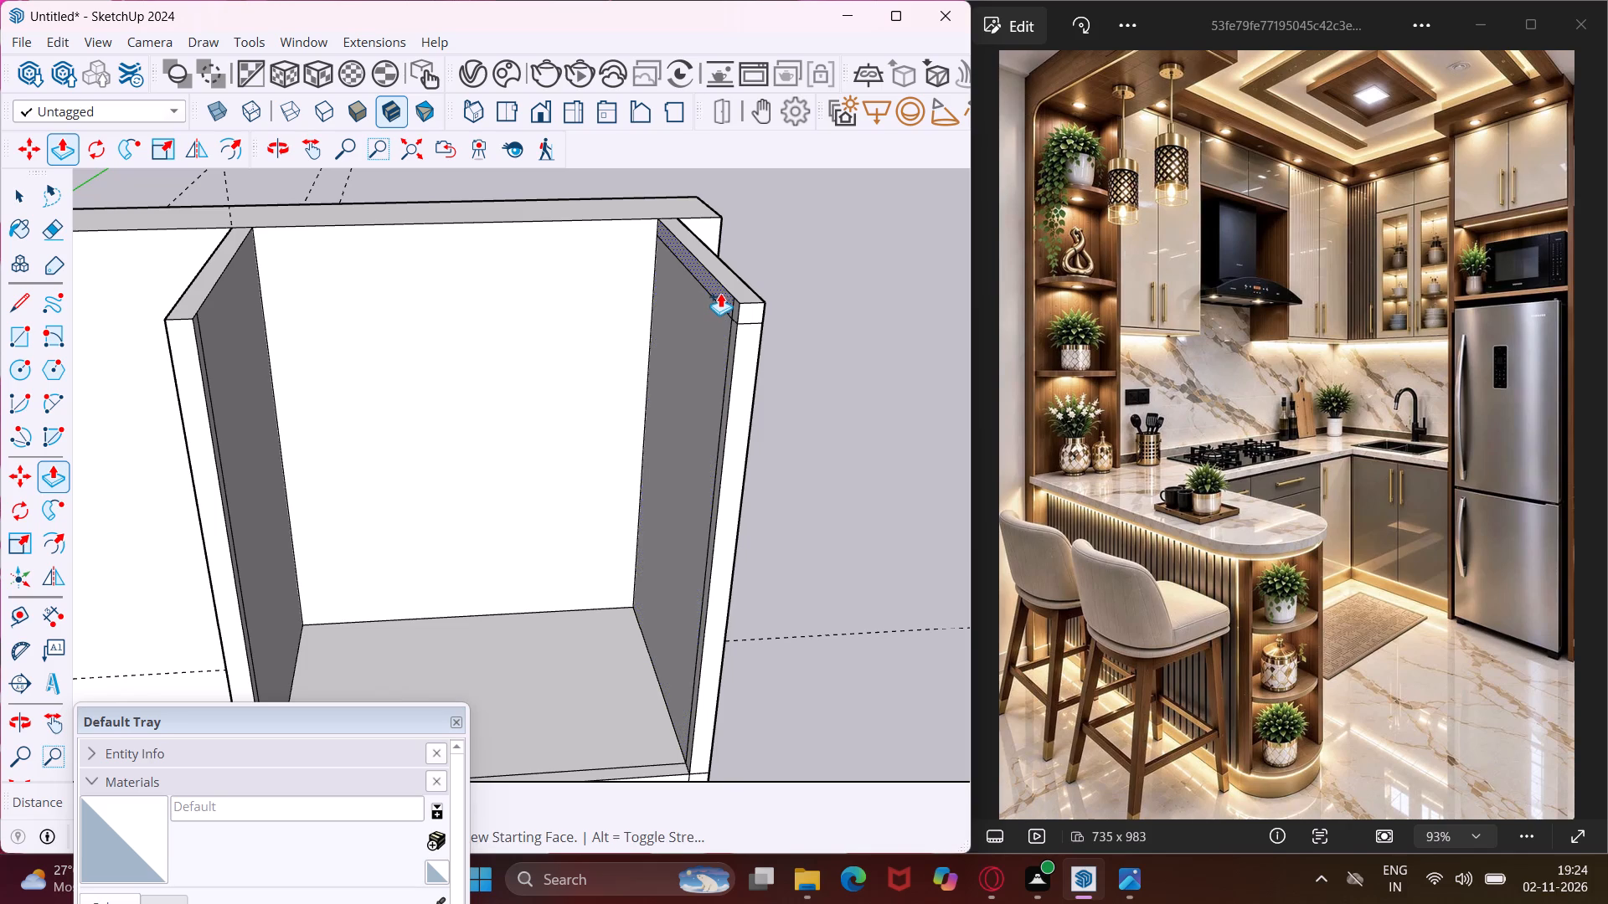
pyautogui.click(225, 372)
# Fill the recess along the upper top board's front by extending the far panel's small inner face to the counter-side panel.
pyautogui.scroll(8, 752, 303)
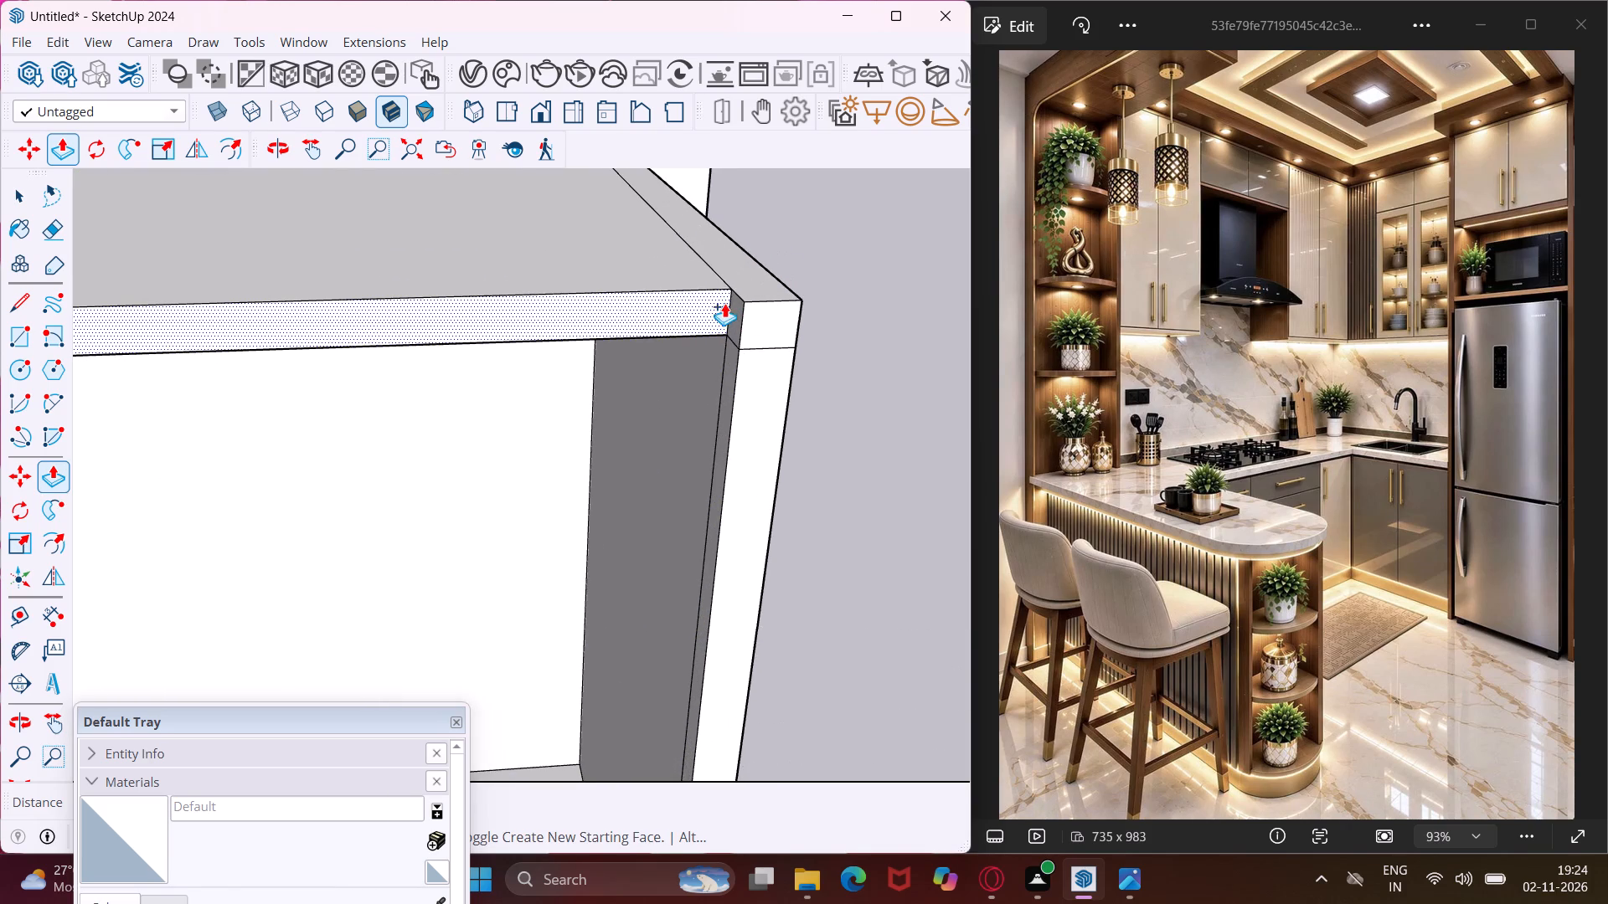
pyautogui.click(735, 310)
pyautogui.scroll(-8, 662, 301)
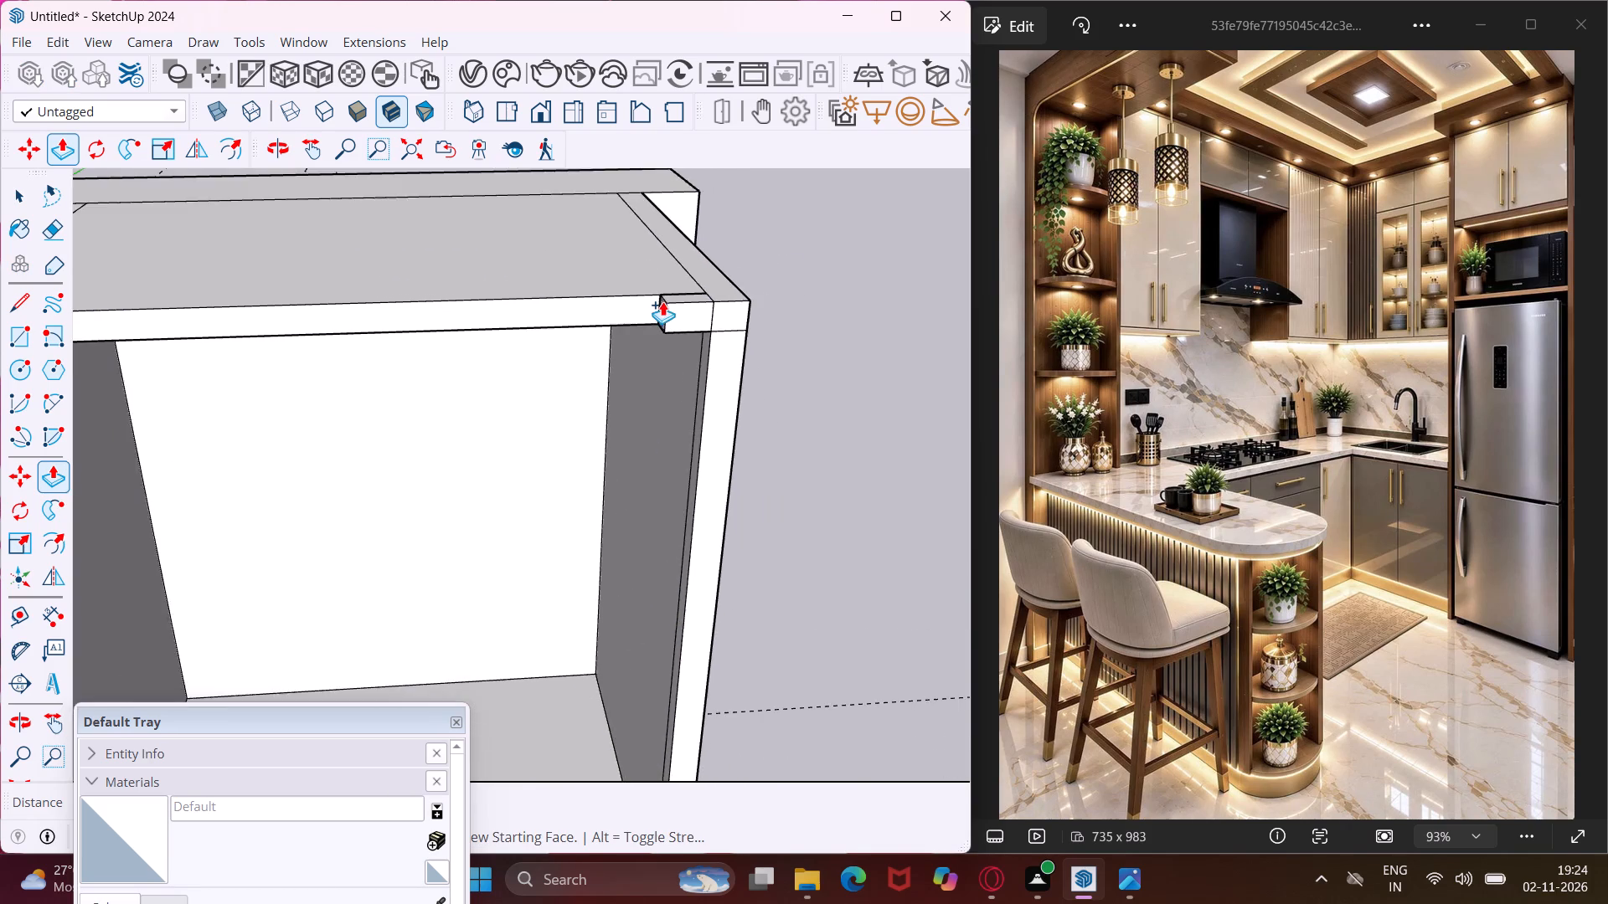
pyautogui.scroll(-7, 662, 301)
pyautogui.moveTo(436, 362); pyautogui.dragTo(390, 362, button='middle')
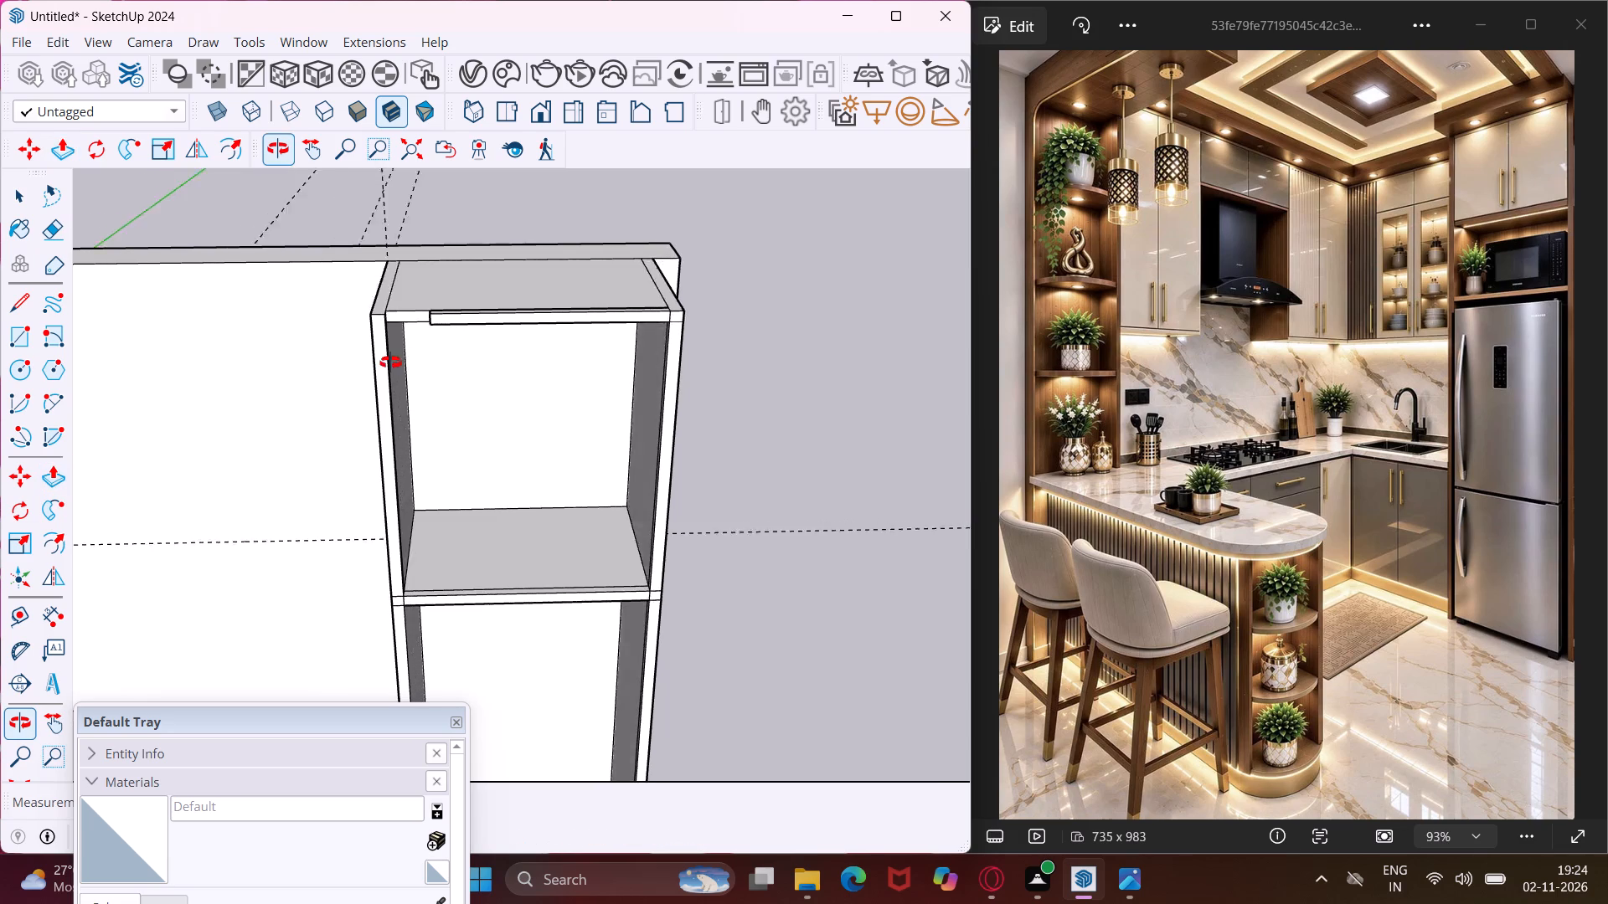
pyautogui.moveTo(390, 362); pyautogui.dragTo(331, 365, button='middle')
pyautogui.scroll(8, 399, 354)
pyautogui.click(383, 352)
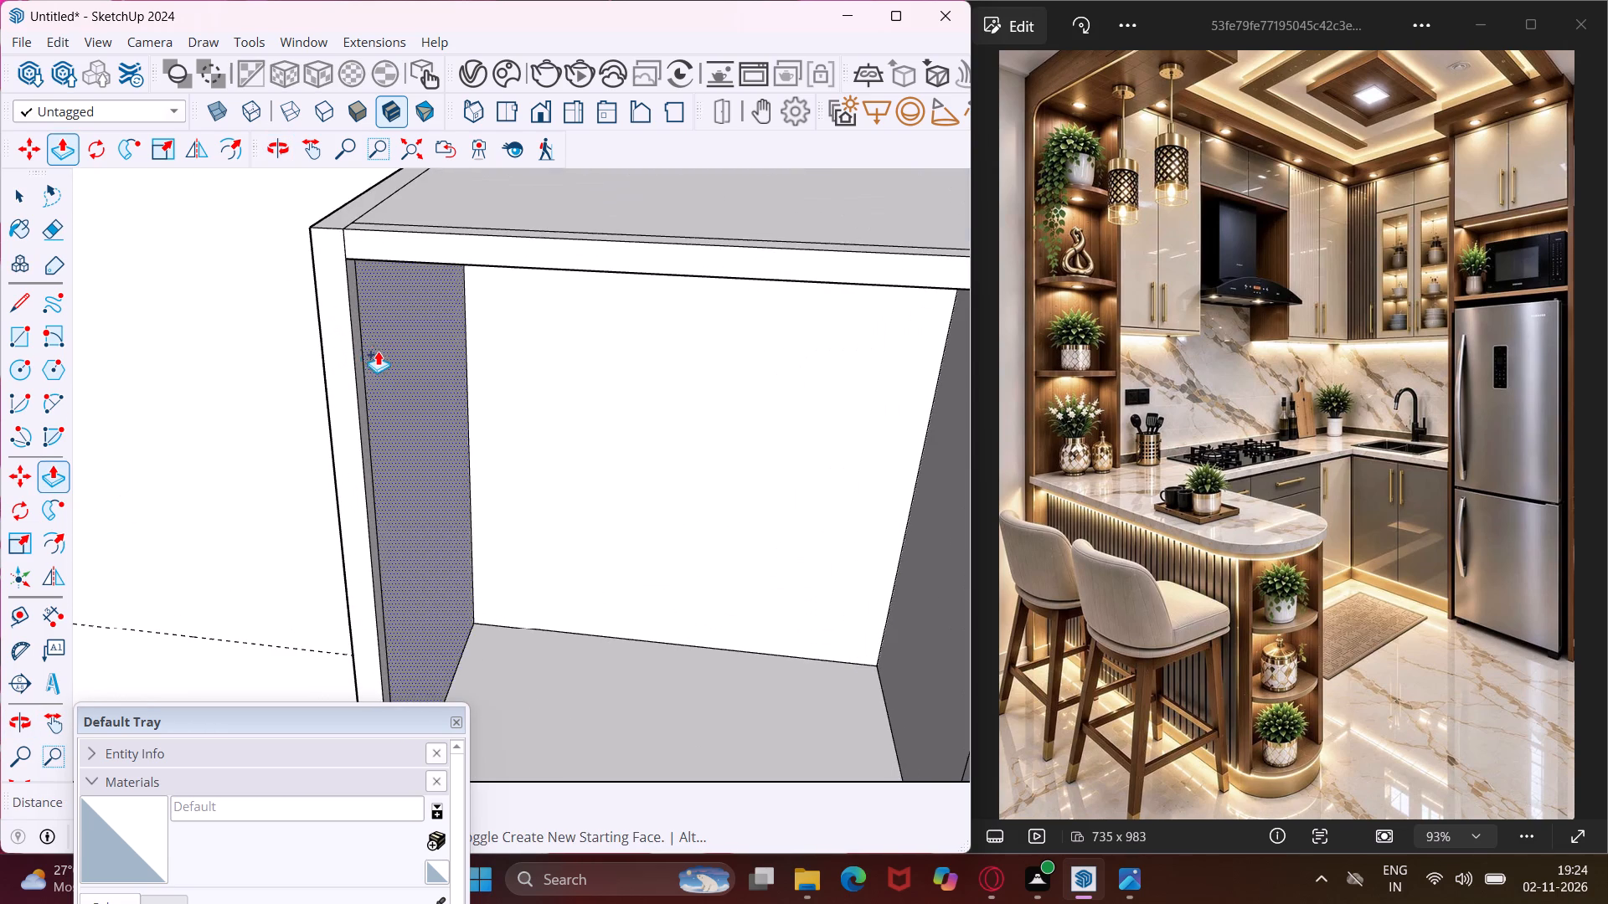
pyautogui.scroll(-5, 358, 312)
pyautogui.moveTo(428, 353); pyautogui.dragTo(569, 234, button='middle')
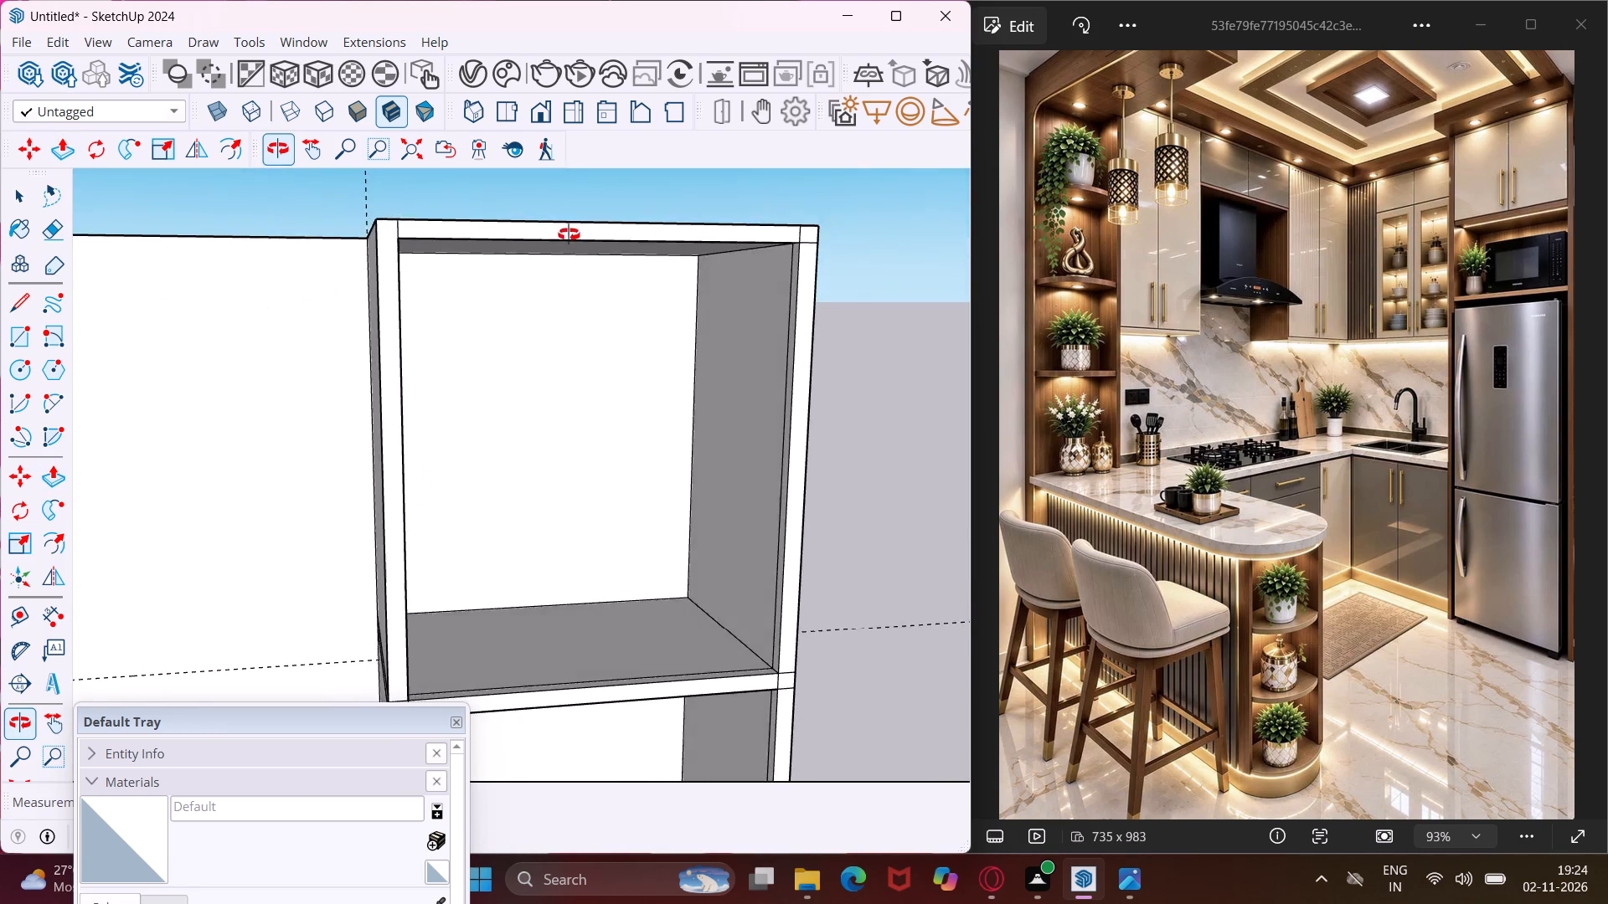
pyautogui.moveTo(569, 234); pyautogui.dragTo(629, 288, button='middle')
pyautogui.press('Escape')
pyautogui.press('space')
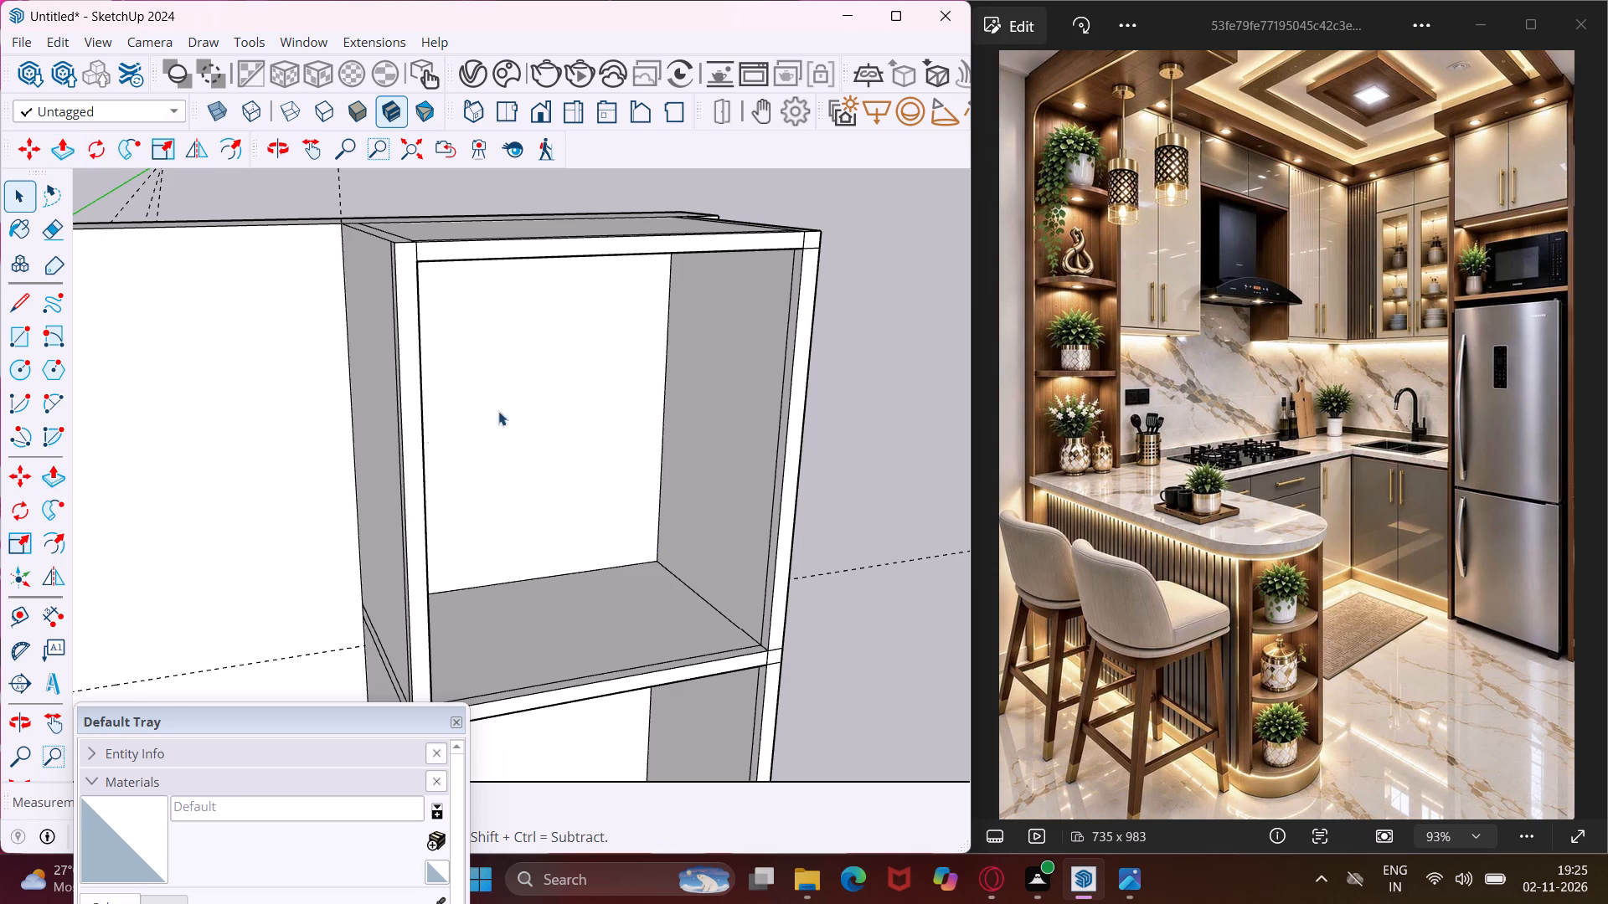
# Draw a thin horizontal rectangle across the full width of the upper compartment's back wall, a little below mid-height.
pyautogui.click(17, 338)
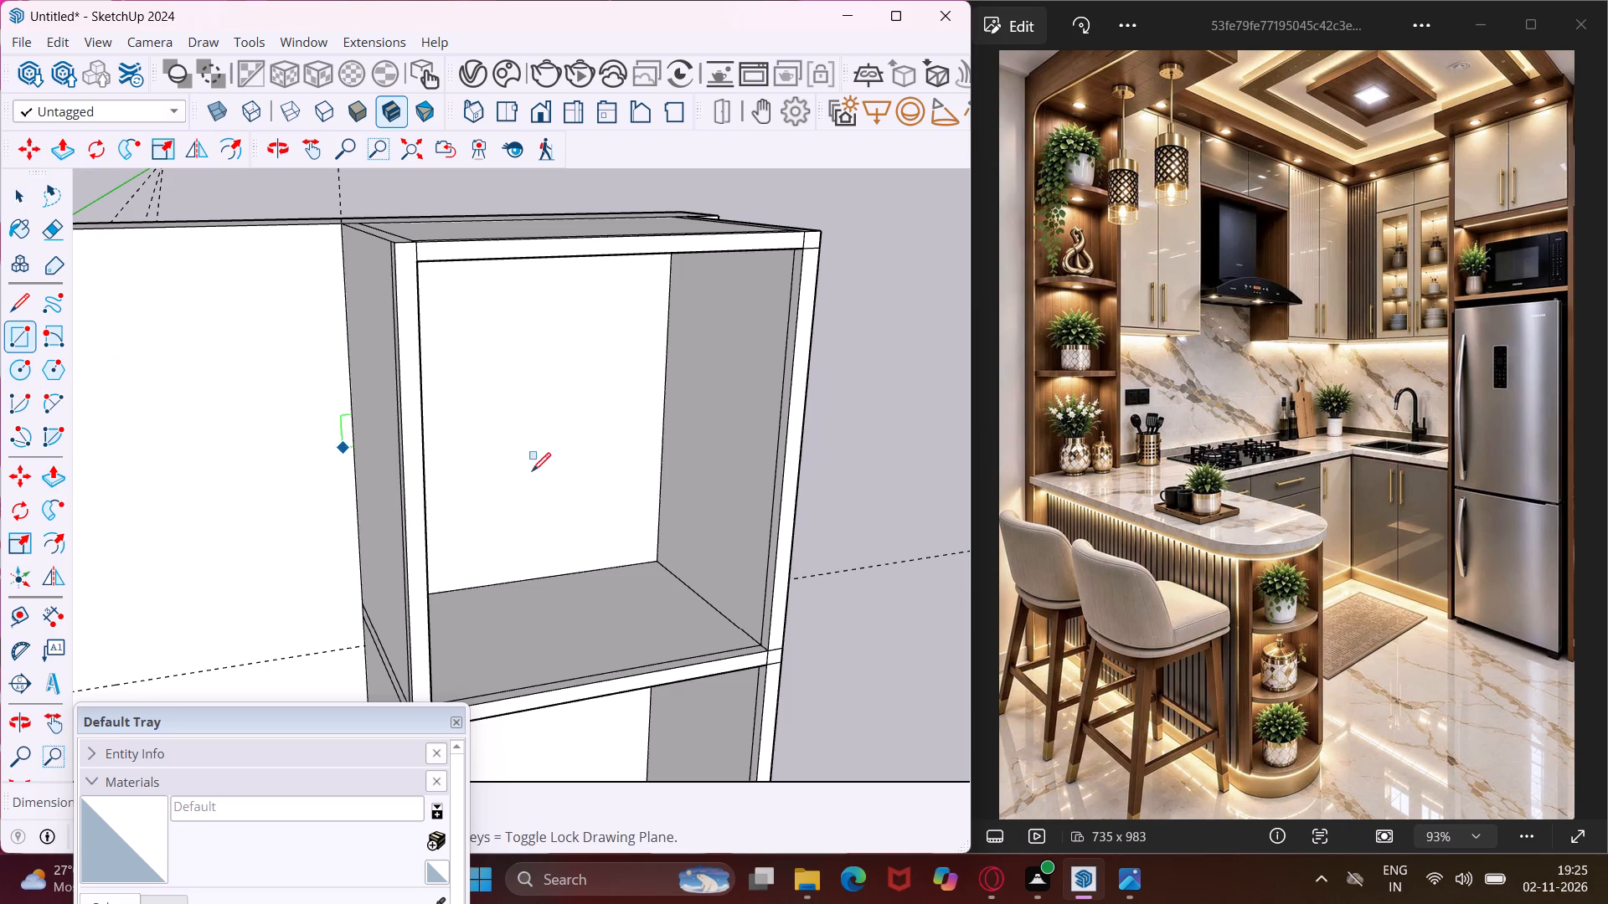
pyautogui.scroll(4, 648, 417)
pyautogui.moveTo(642, 405); pyautogui.dragTo(594, 369, button='middle')
pyautogui.scroll(-4, 594, 369)
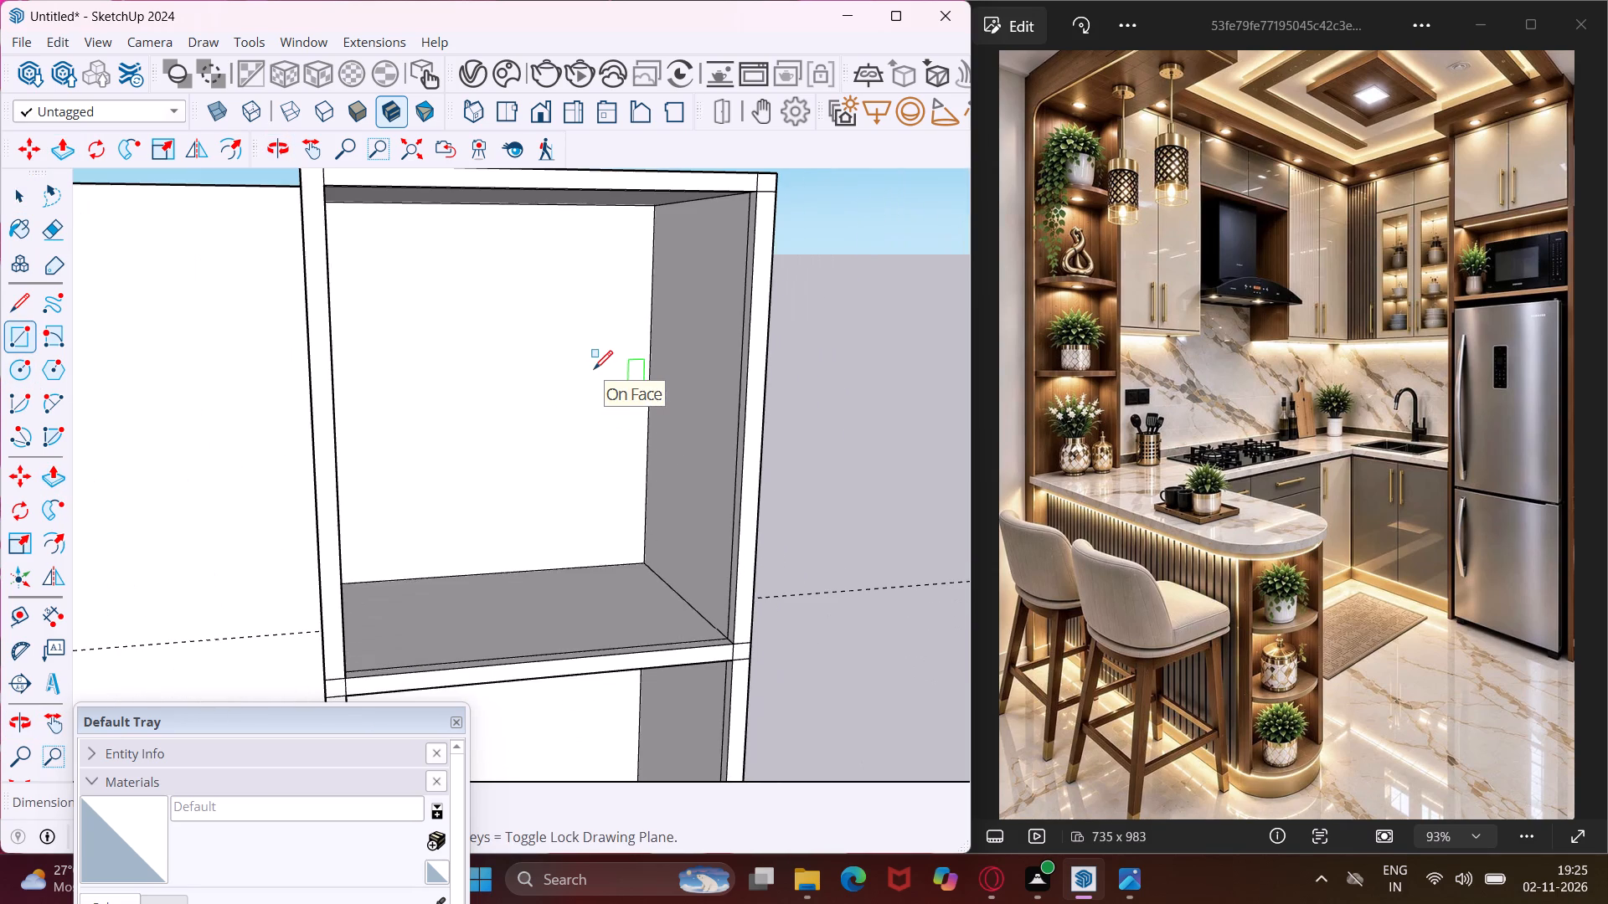
pyautogui.moveTo(594, 369); pyautogui.dragTo(541, 333, button='middle')
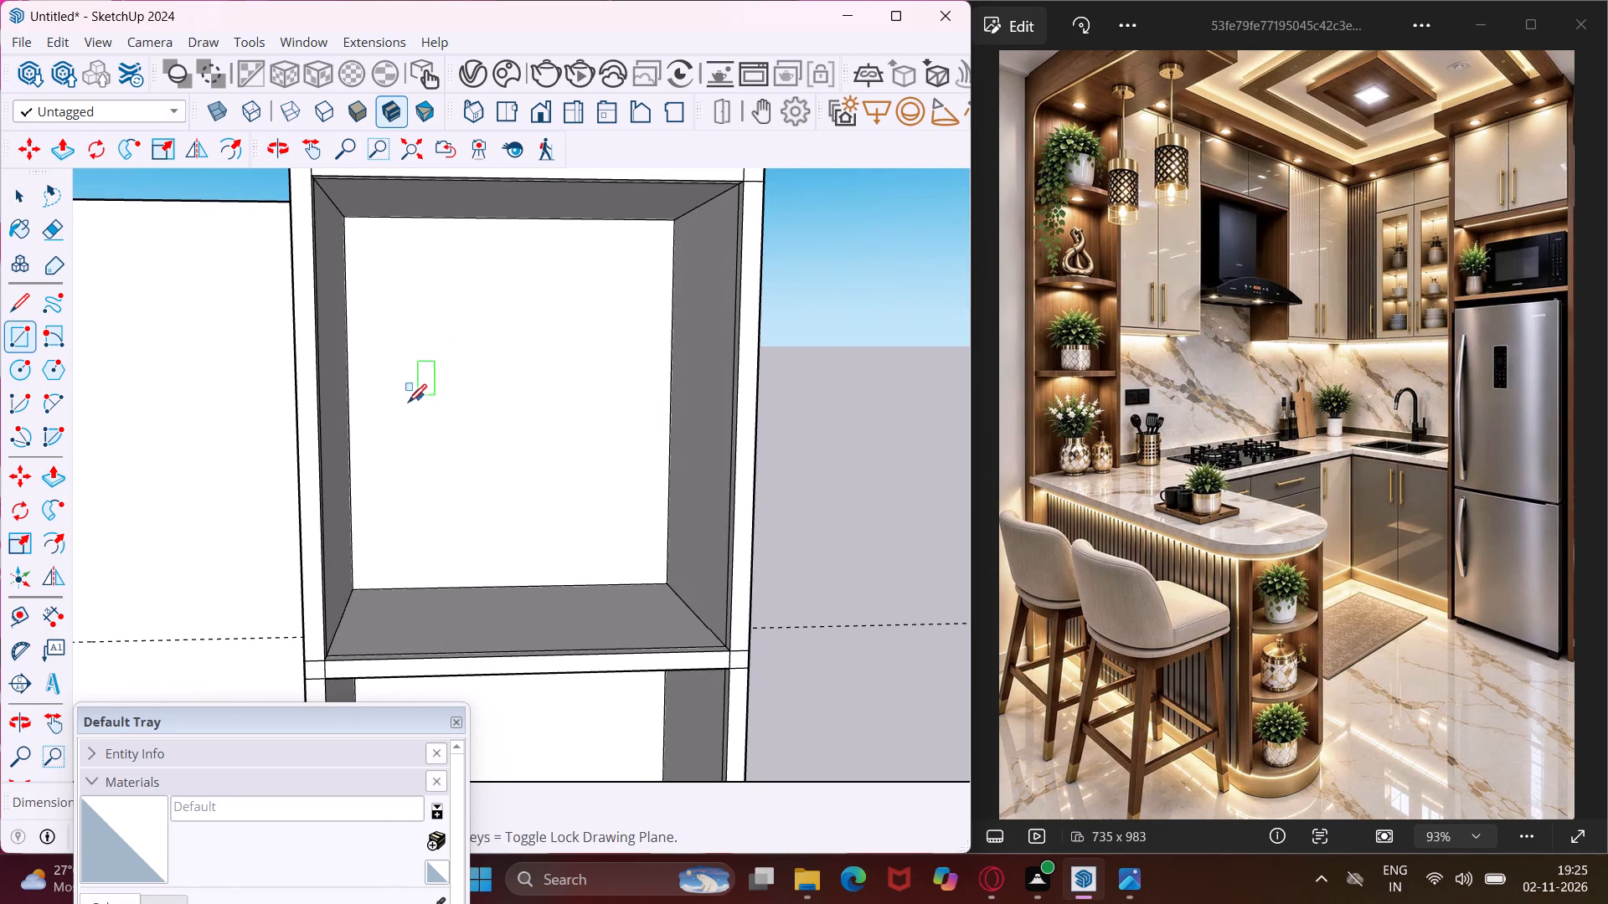
pyautogui.click(354, 436)
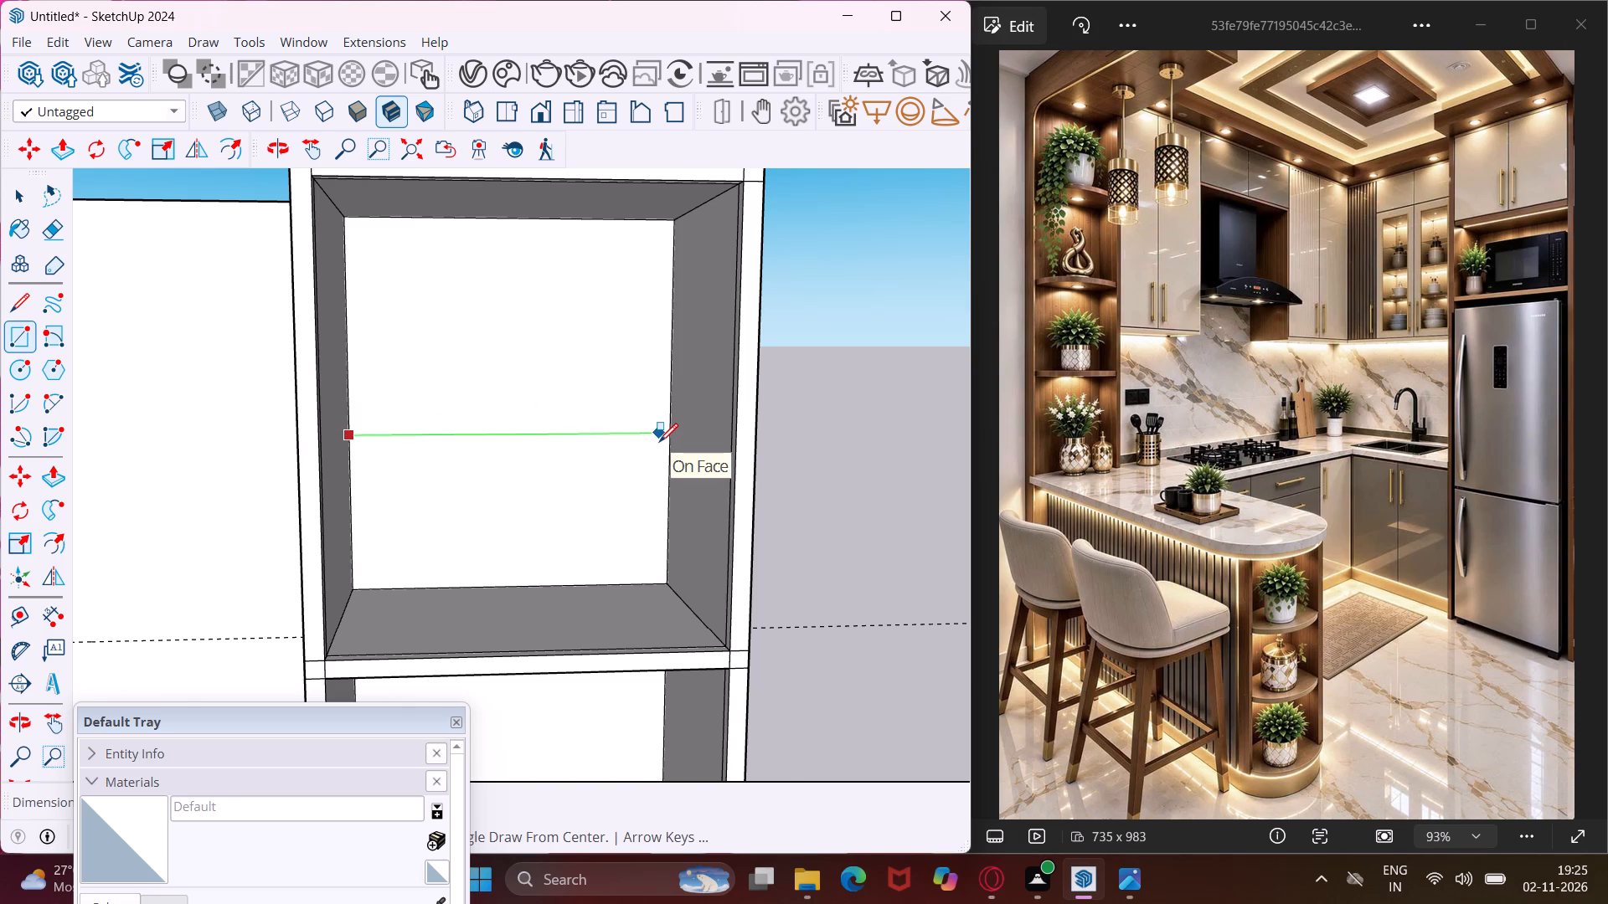
pyautogui.scroll(8, 659, 442)
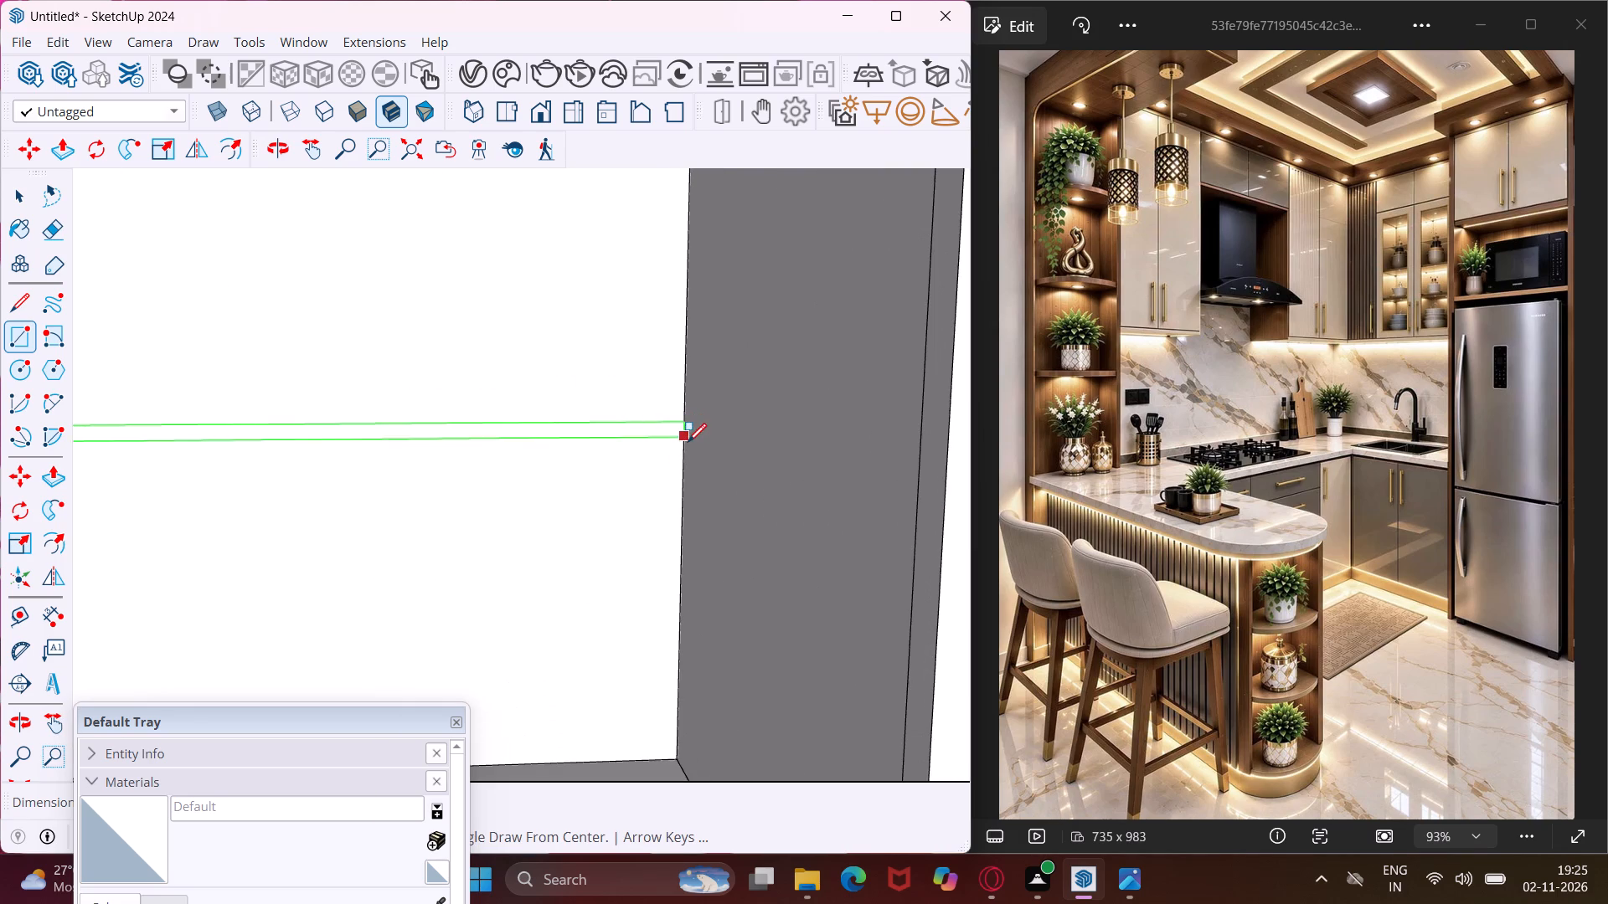
pyautogui.click(688, 444)
pyautogui.scroll(-6, 605, 404)
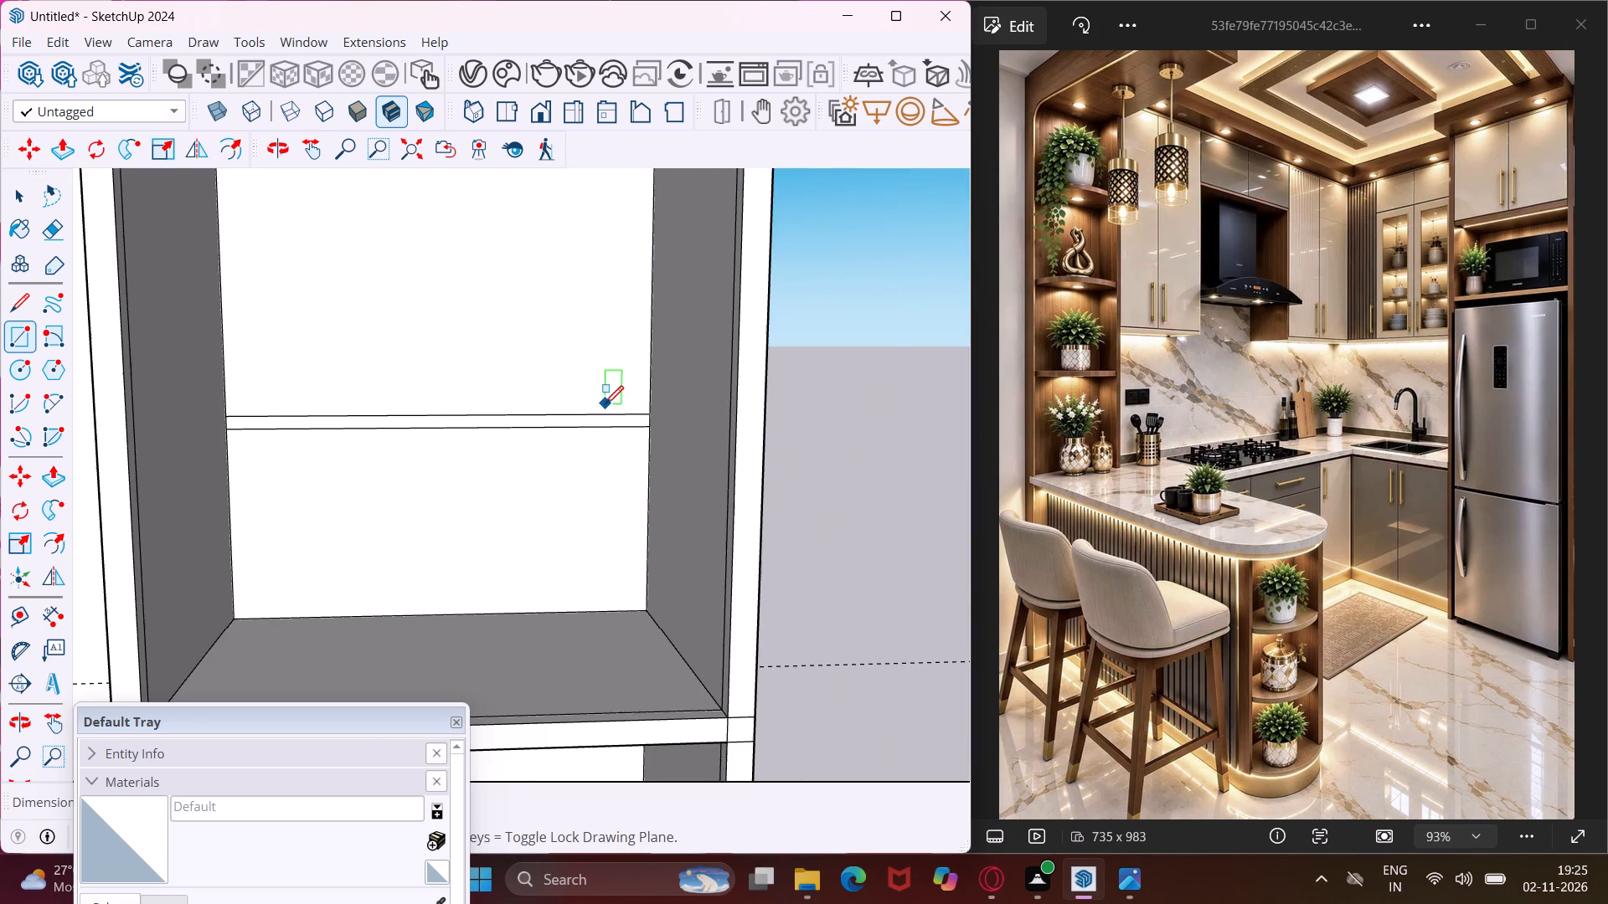
pyautogui.press('Escape')
pyautogui.press('space')
# Push/Pull the thin rectangle forward until flush with the side panels' front faces, forming a shelf in the upper compartment.
pyautogui.scroll(-5, 436, 421)
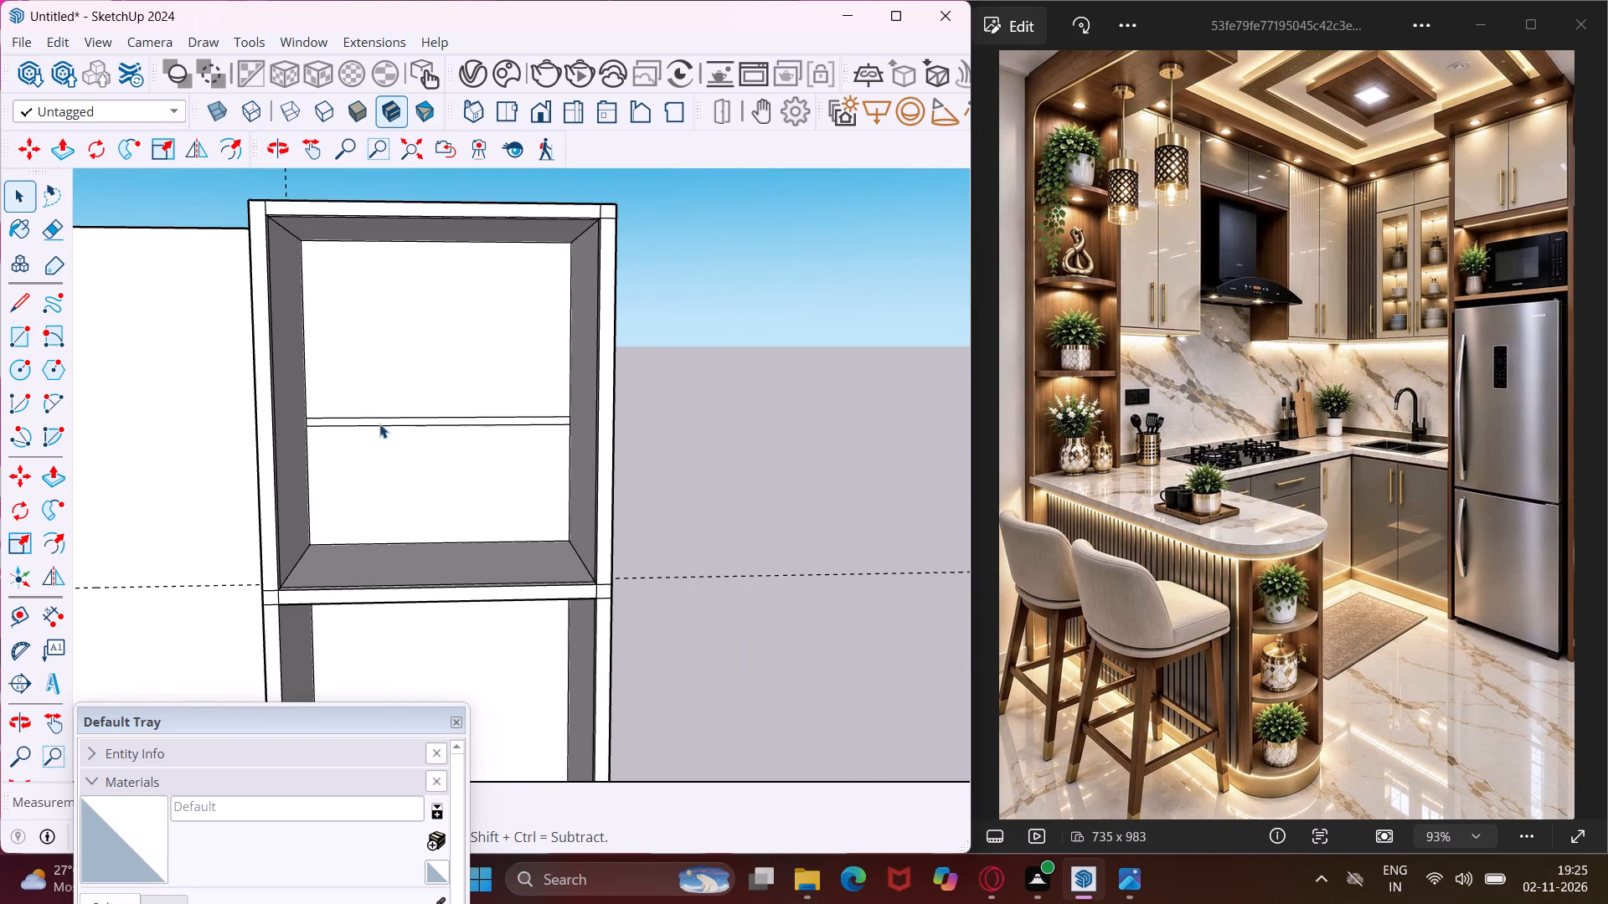
pyautogui.scroll(7, 319, 424)
pyautogui.click(326, 421)
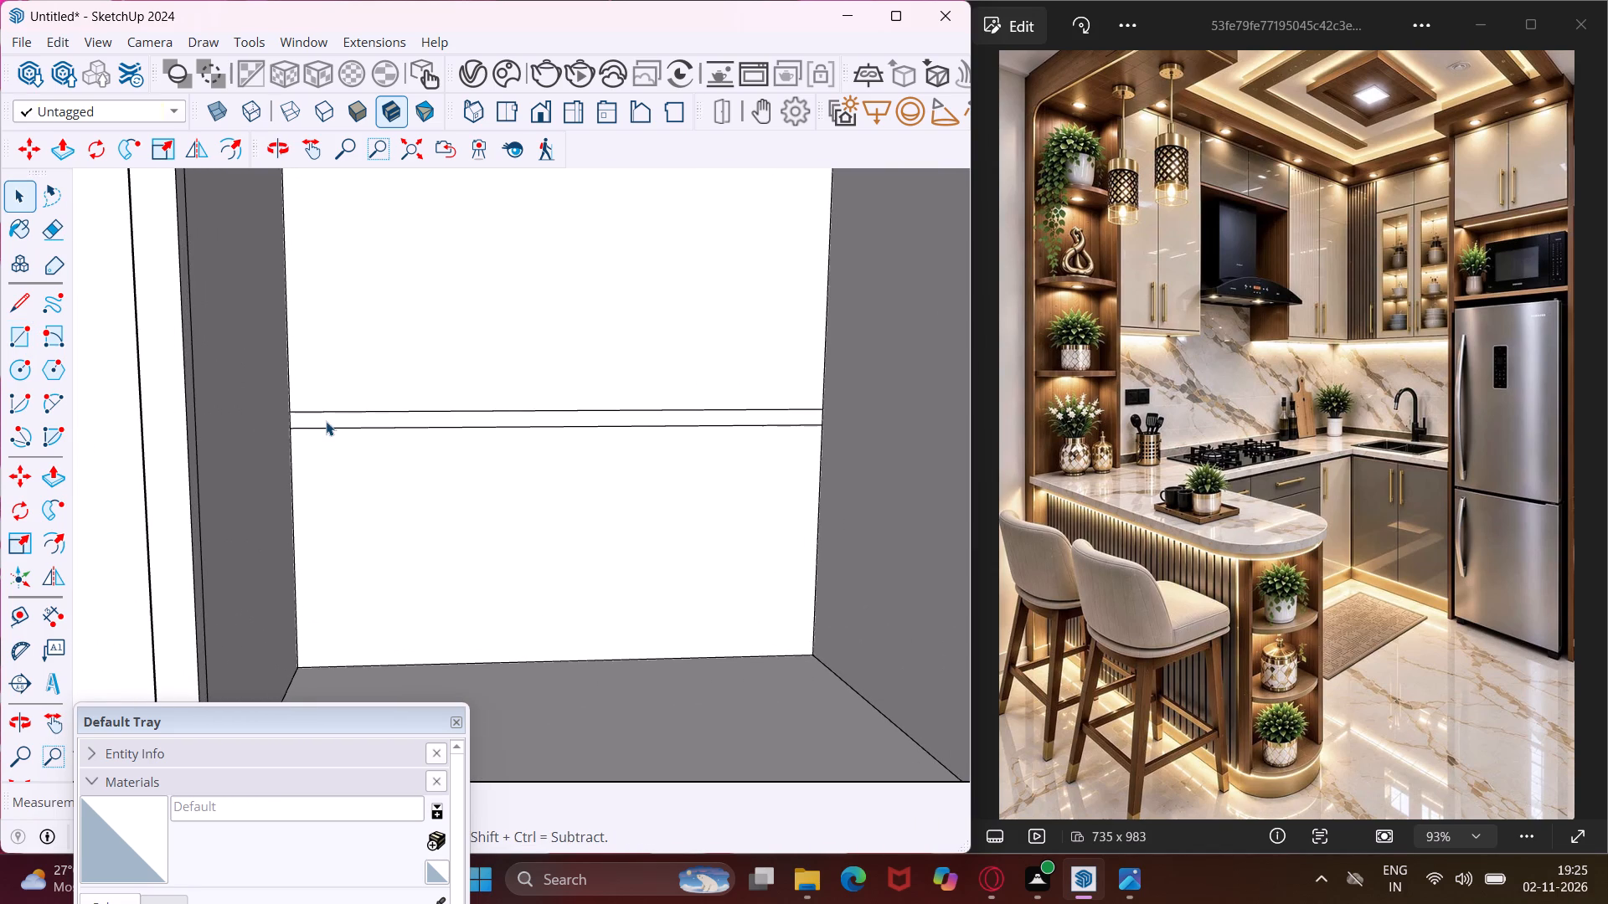
pyautogui.press('p')
pyautogui.click(326, 421)
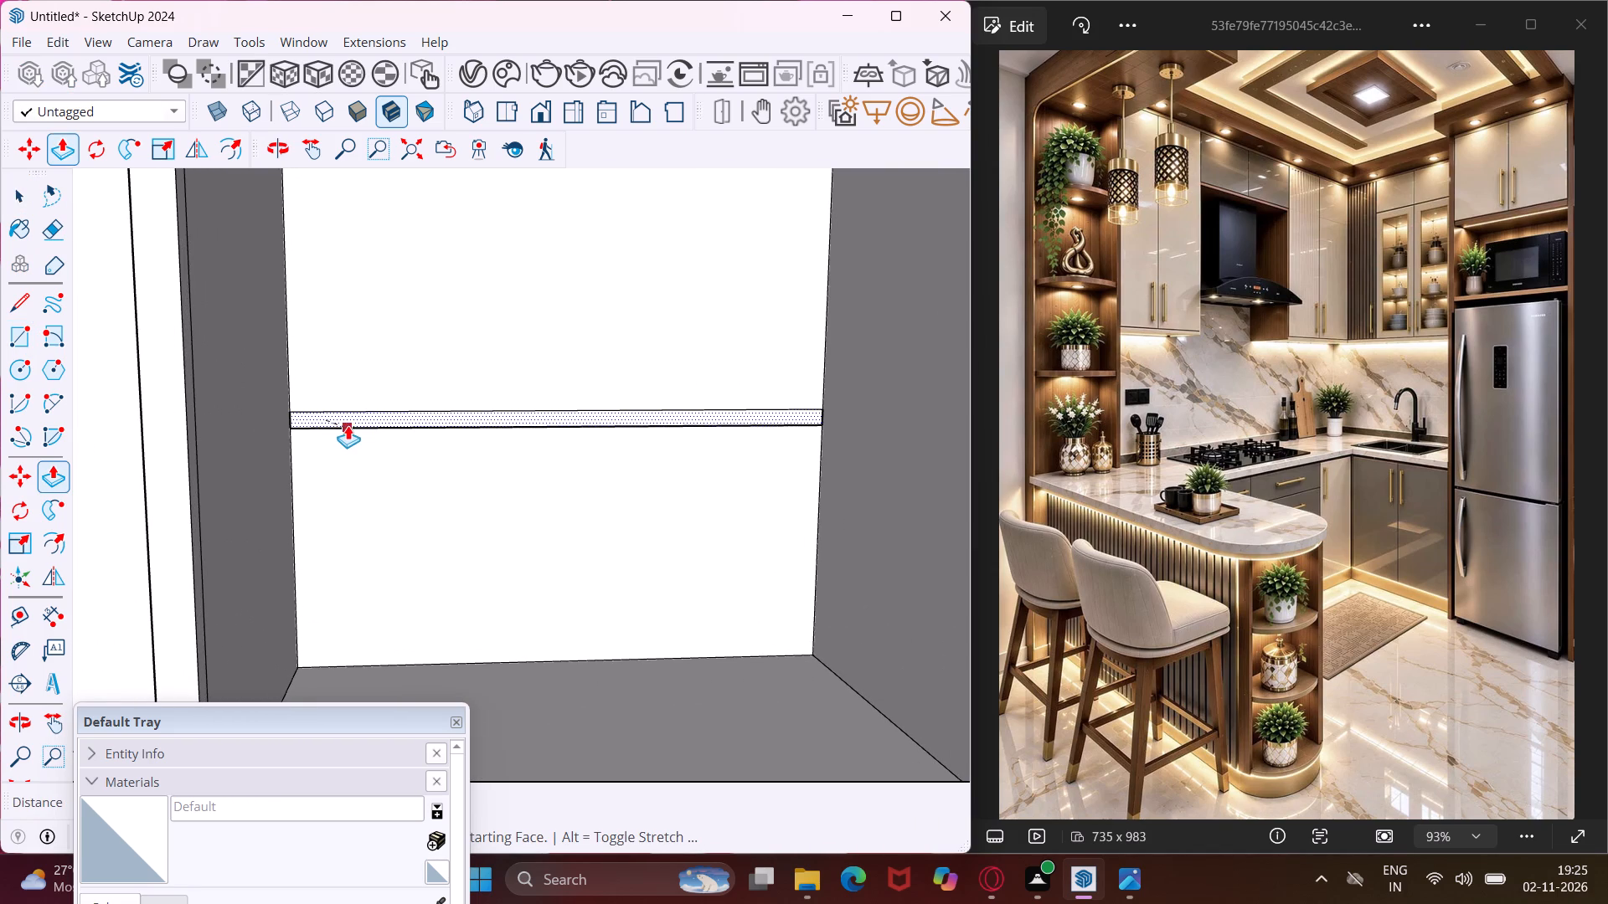
pyautogui.scroll(-6, 277, 458)
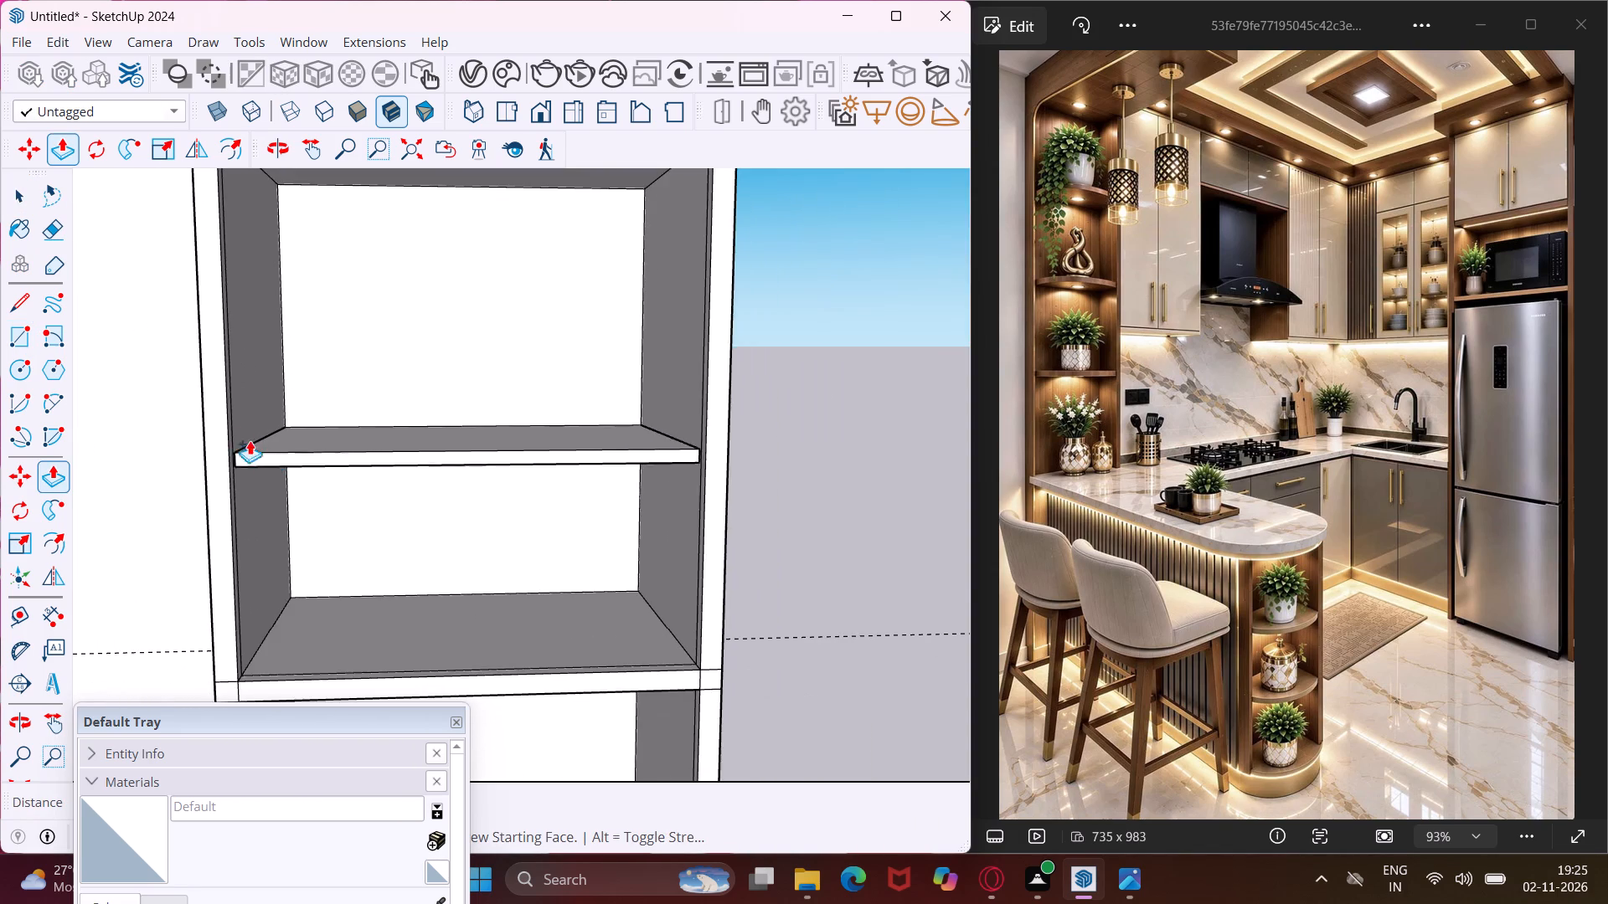
pyautogui.scroll(-3, 243, 434)
pyautogui.click(218, 416)
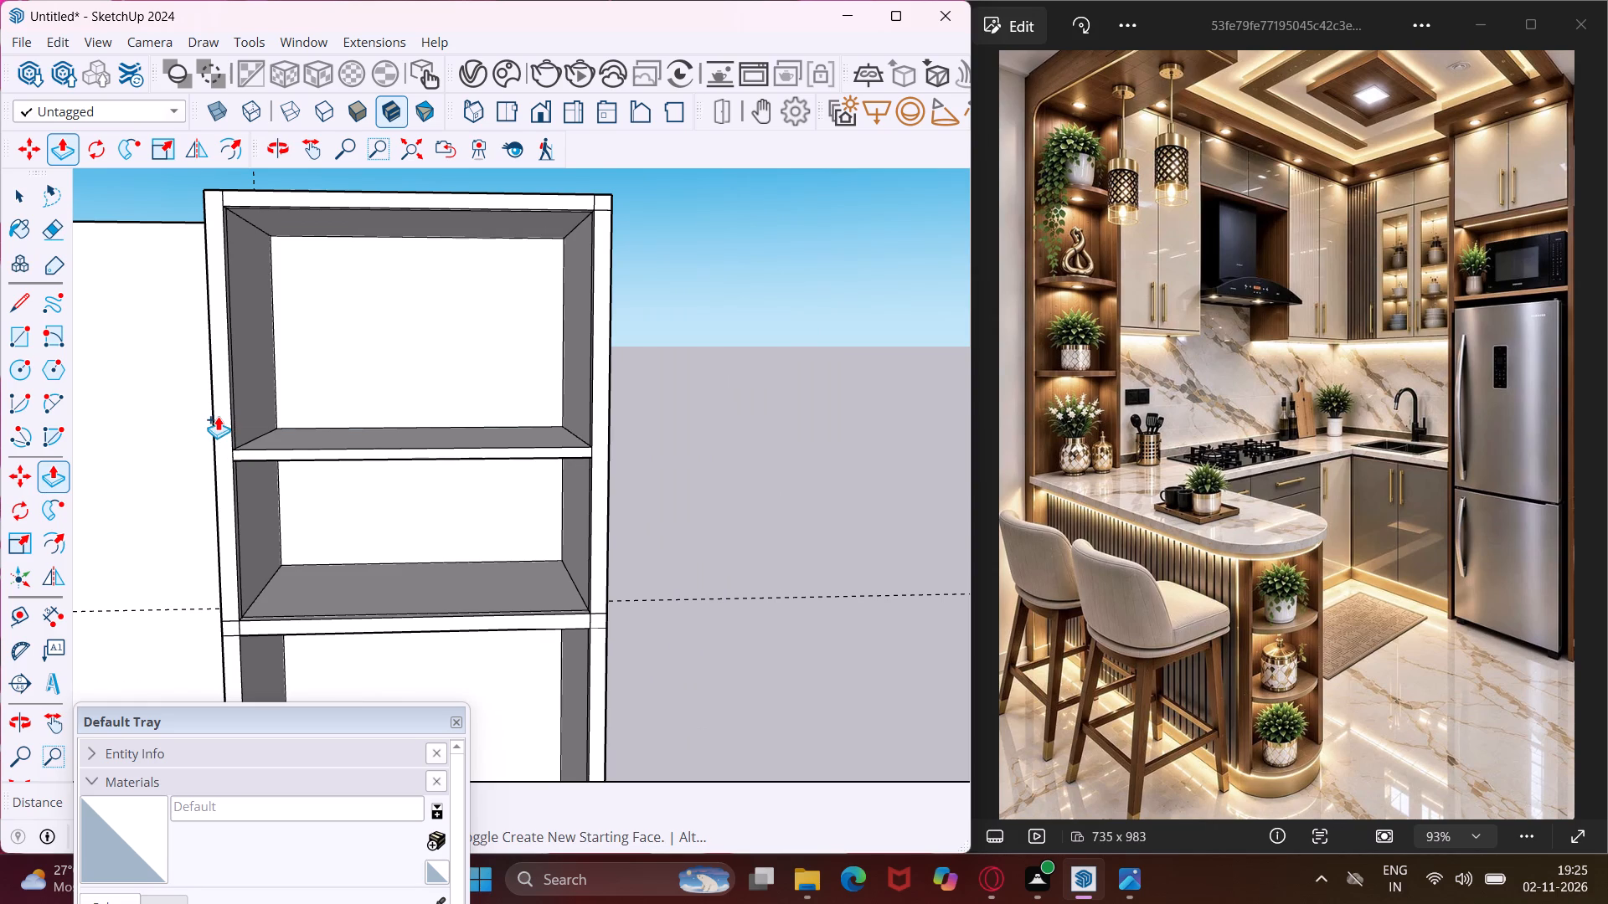
pyautogui.press('Escape')
pyautogui.press('space')
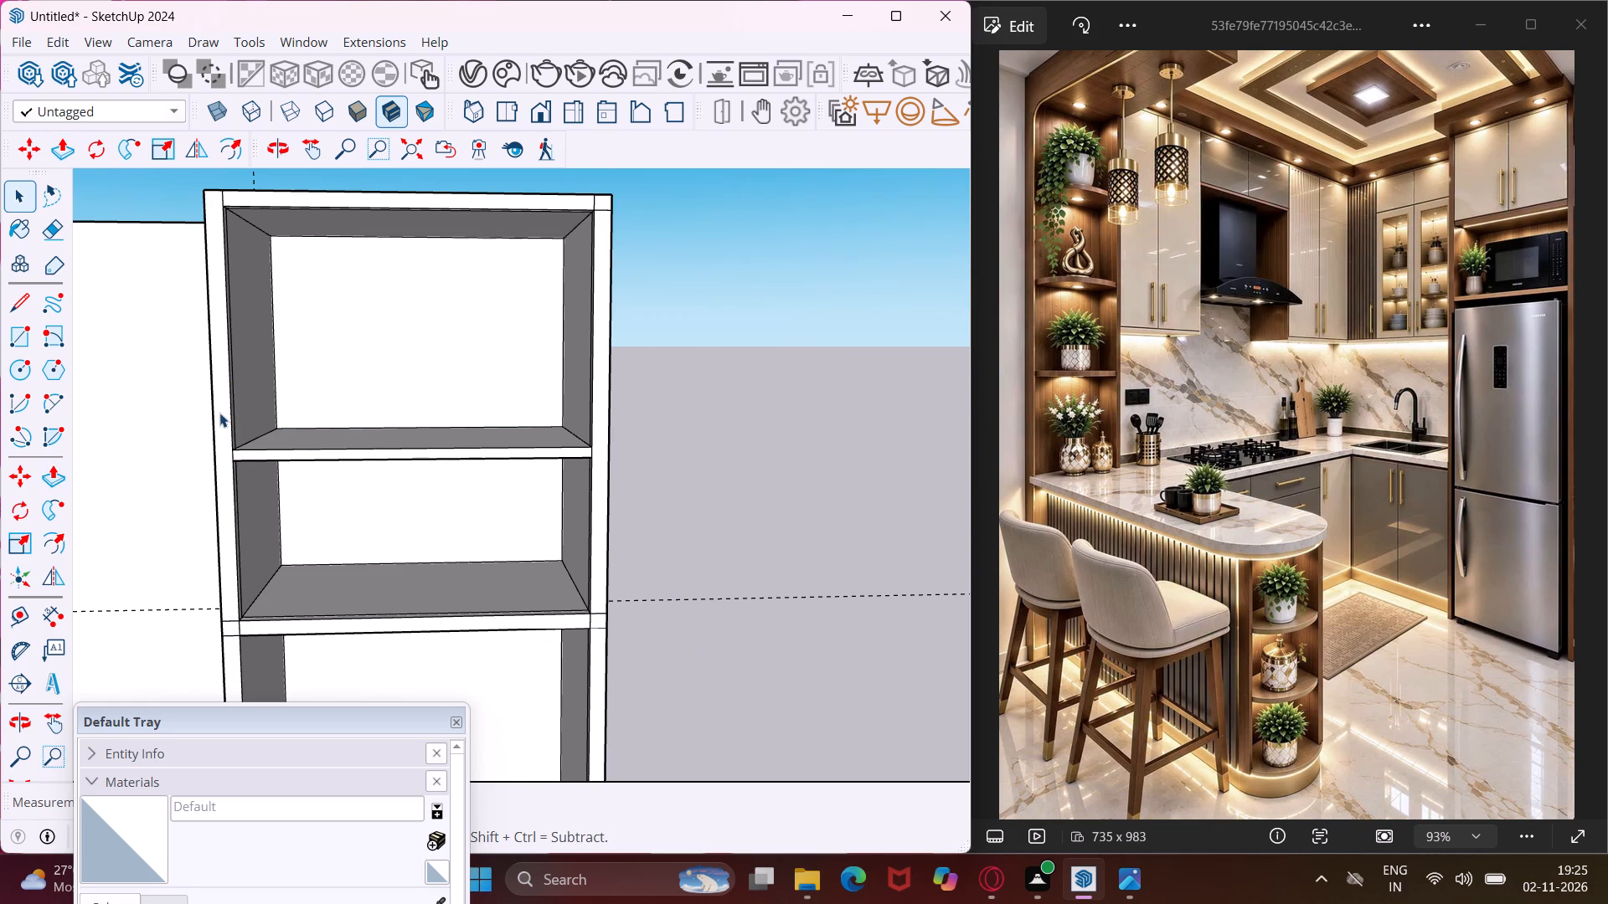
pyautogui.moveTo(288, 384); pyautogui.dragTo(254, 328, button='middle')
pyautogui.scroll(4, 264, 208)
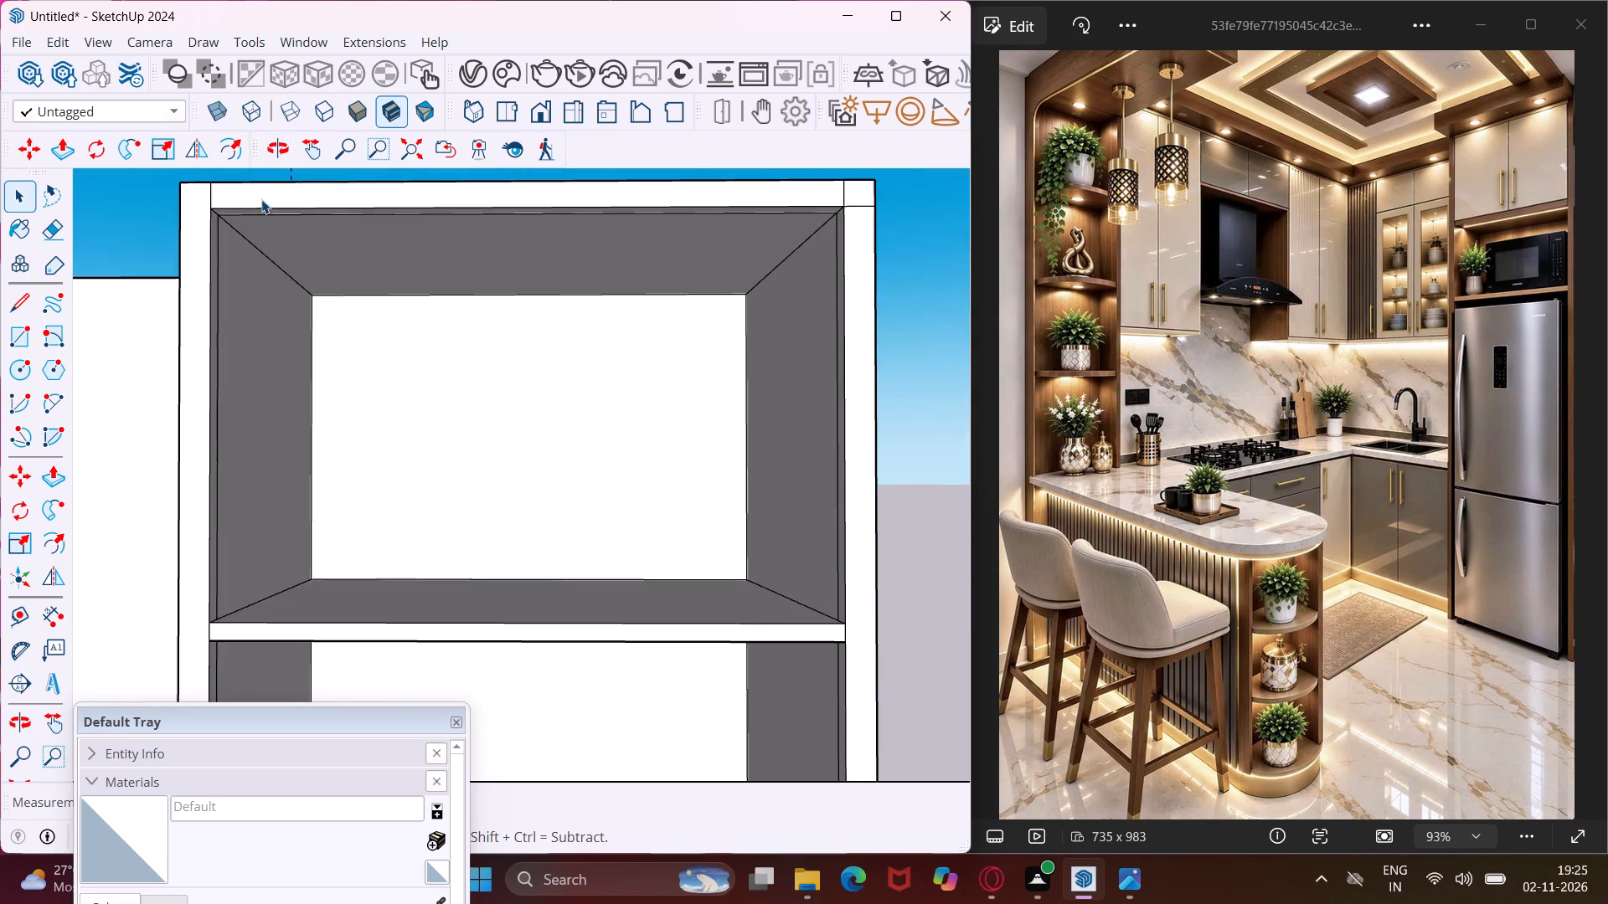
# Erase the leftover seam edges on the top board's underside and the counter-side panel's inner face in the upper compartment.
pyautogui.scroll(10, 261, 199)
pyautogui.press('e')
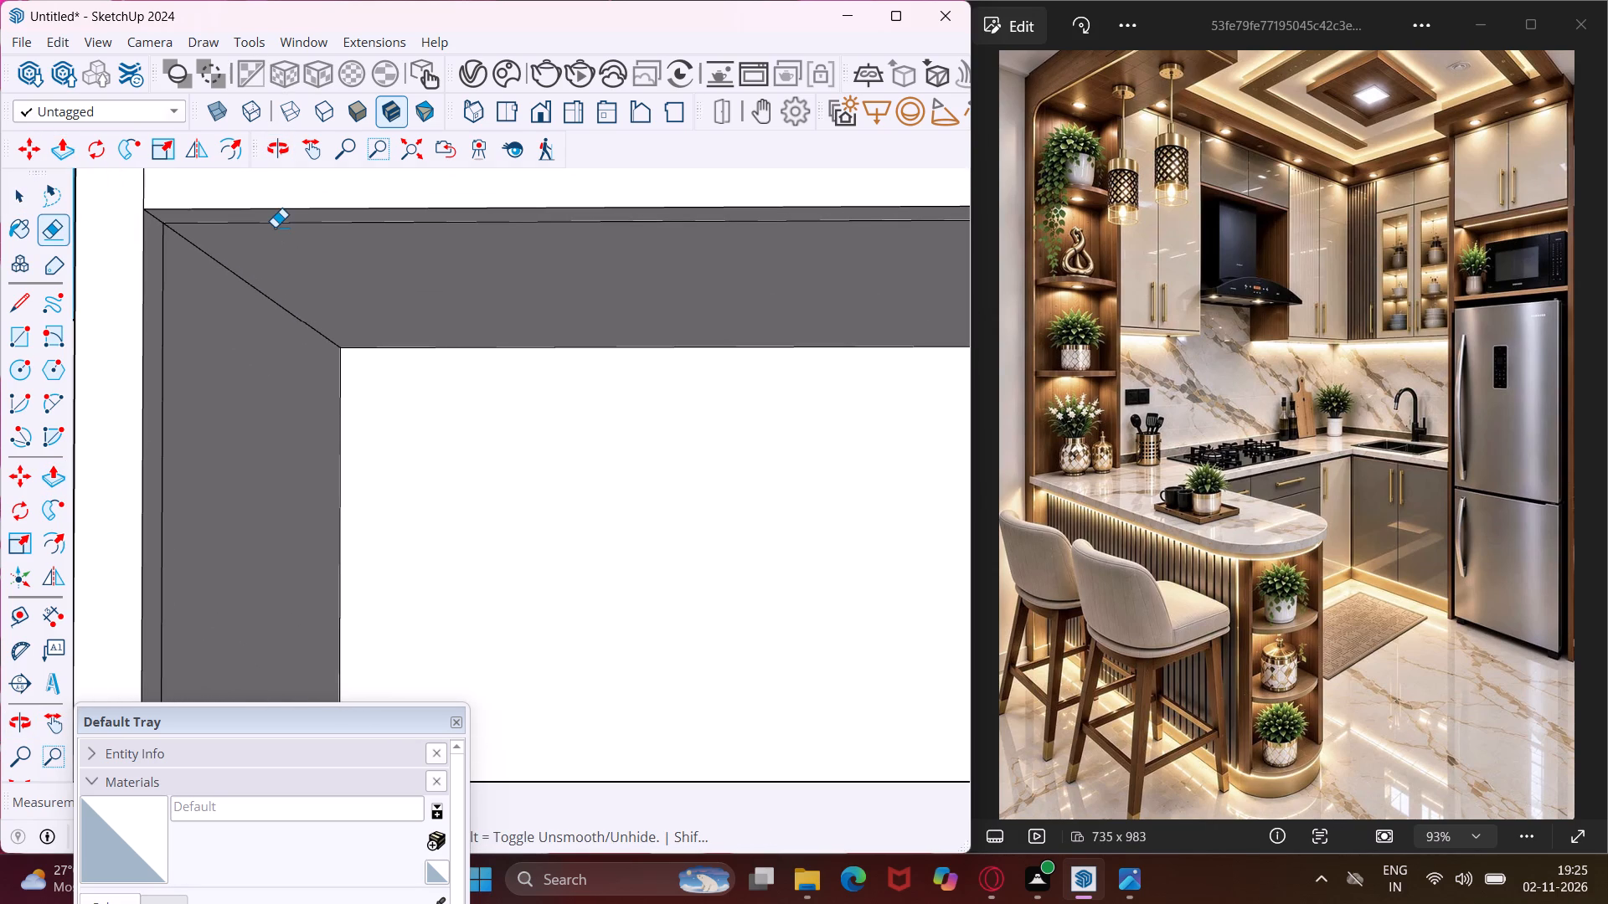
pyautogui.click(275, 227)
pyautogui.click(281, 221)
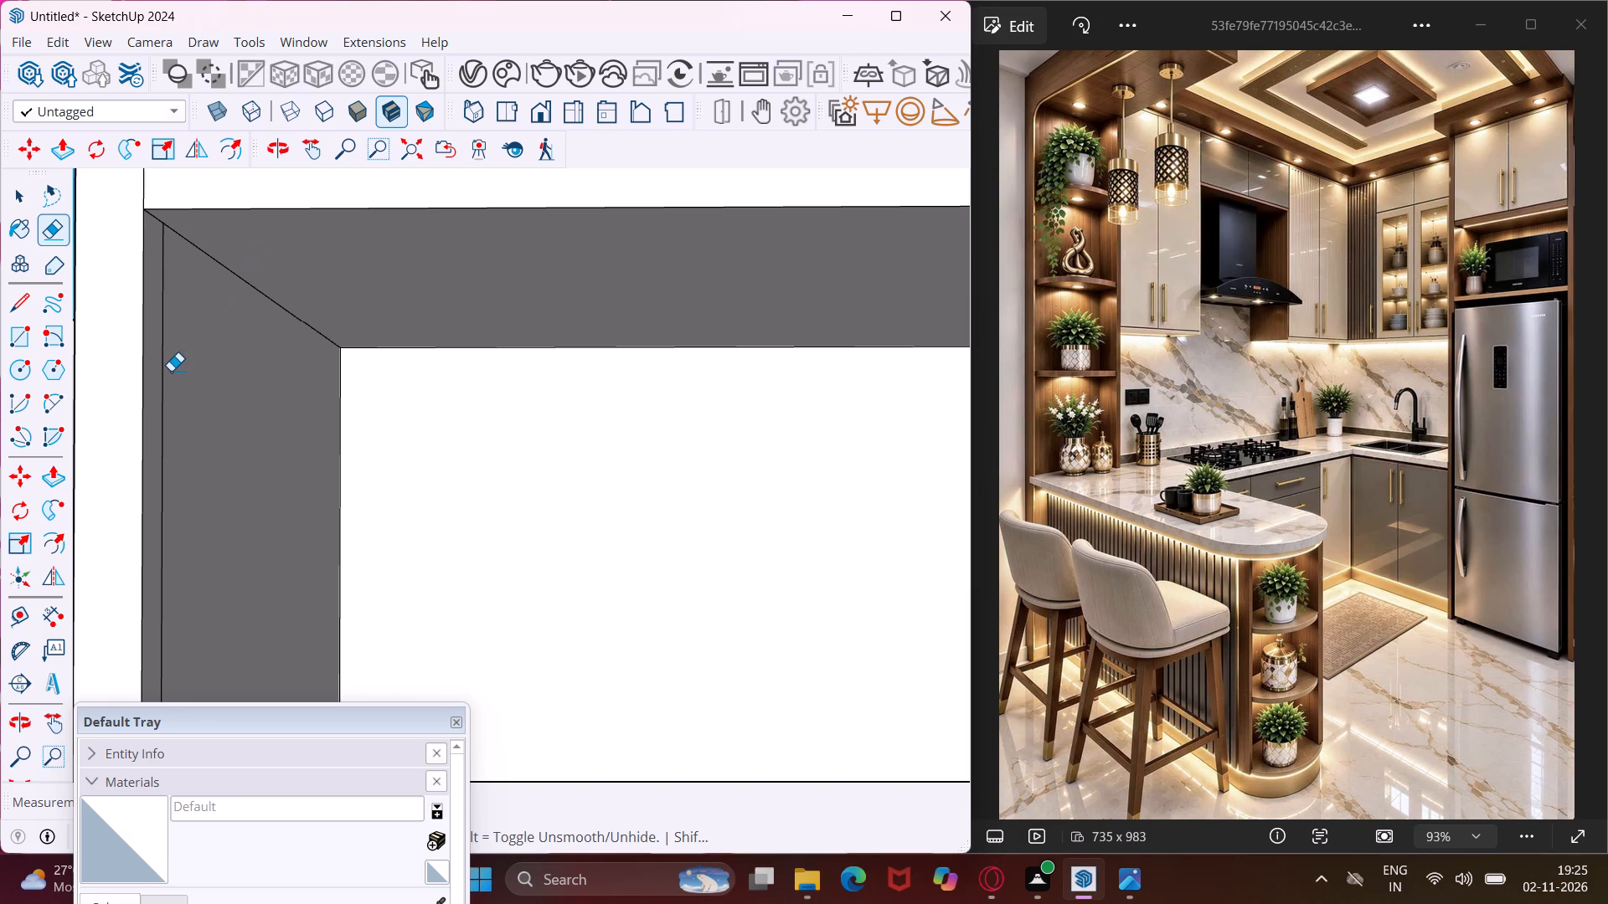
pyautogui.click(166, 380)
pyautogui.click(160, 388)
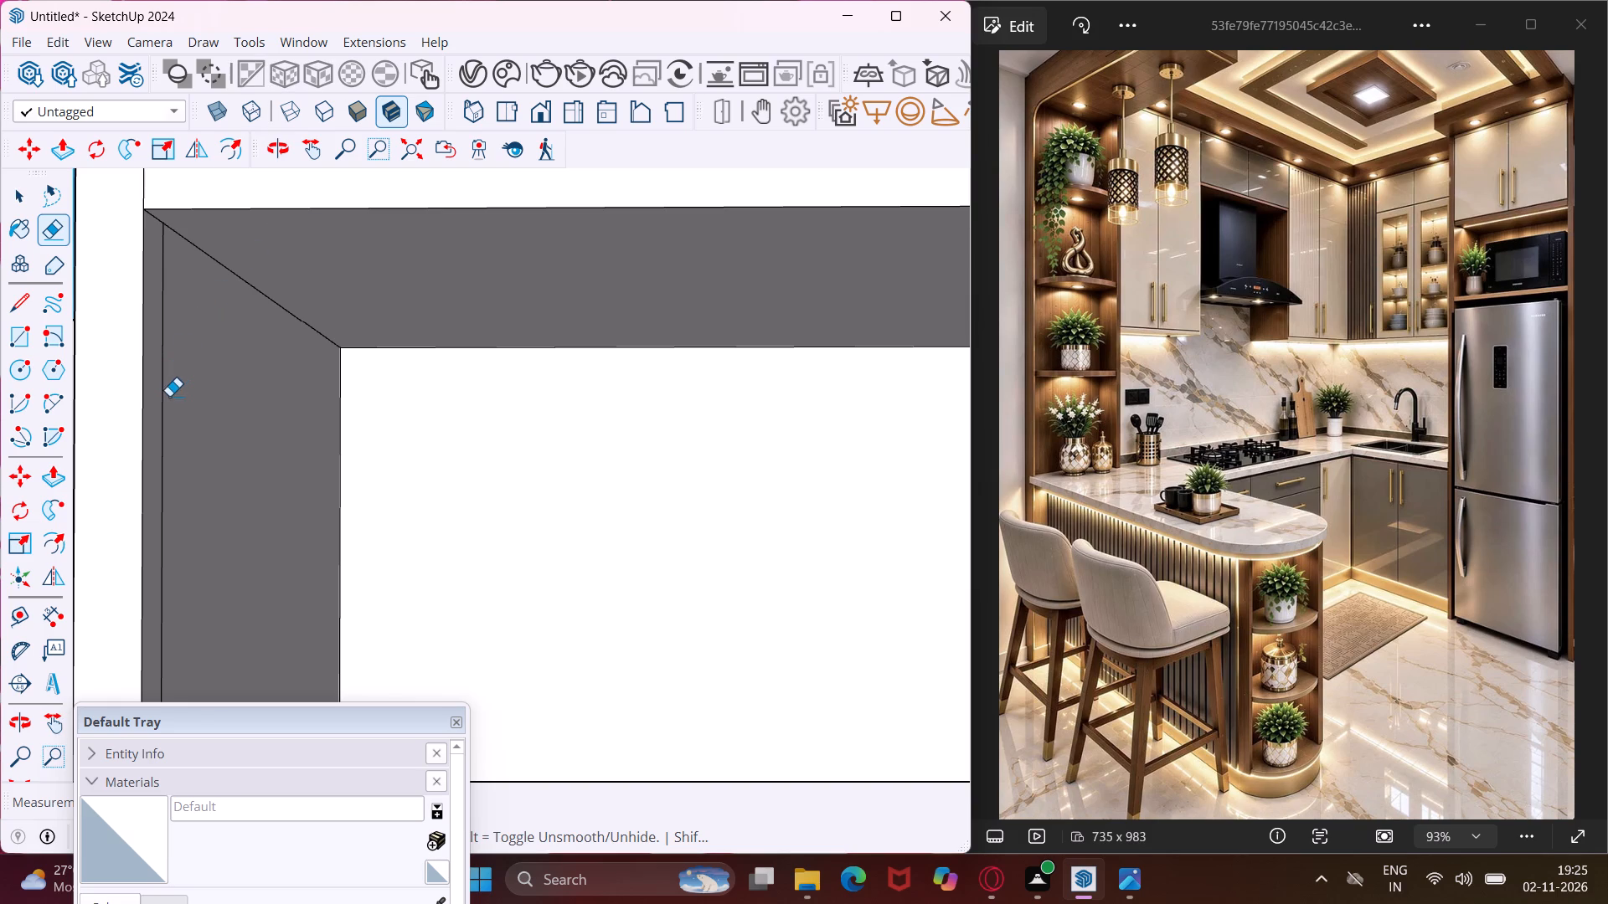
pyautogui.click(163, 401)
pyautogui.scroll(-13, 236, 357)
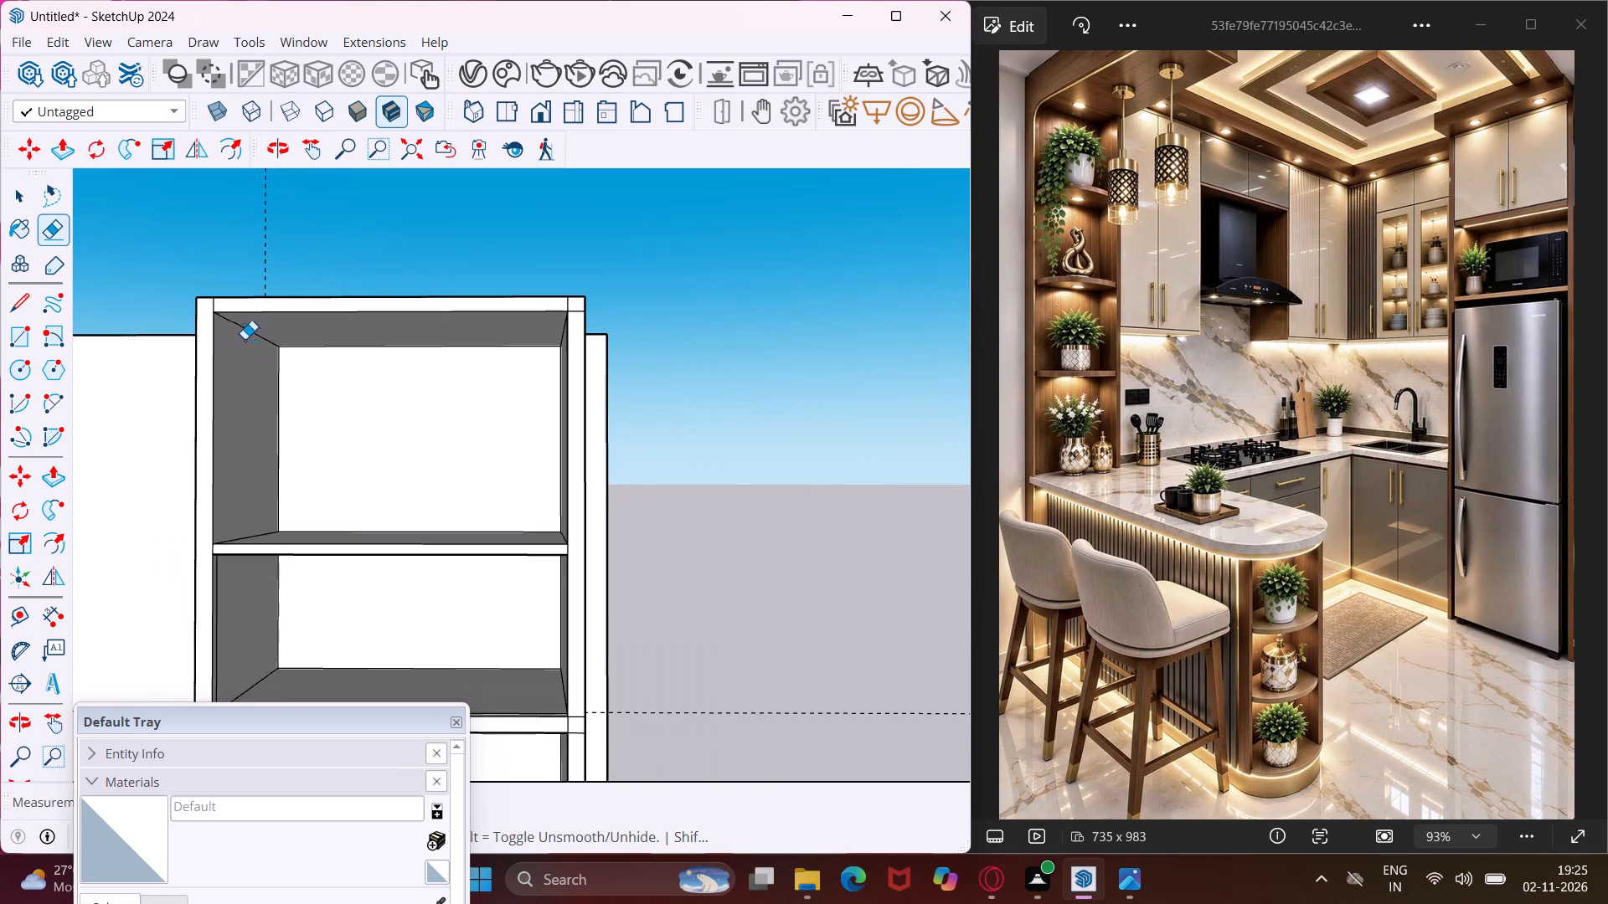
# Erase the vertical seam edges near the front of the far panel's inner face, above and below the shelf and in the fridge bay.
pyautogui.moveTo(329, 352); pyautogui.dragTo(581, 415, button='middle')
pyautogui.scroll(5, 602, 419)
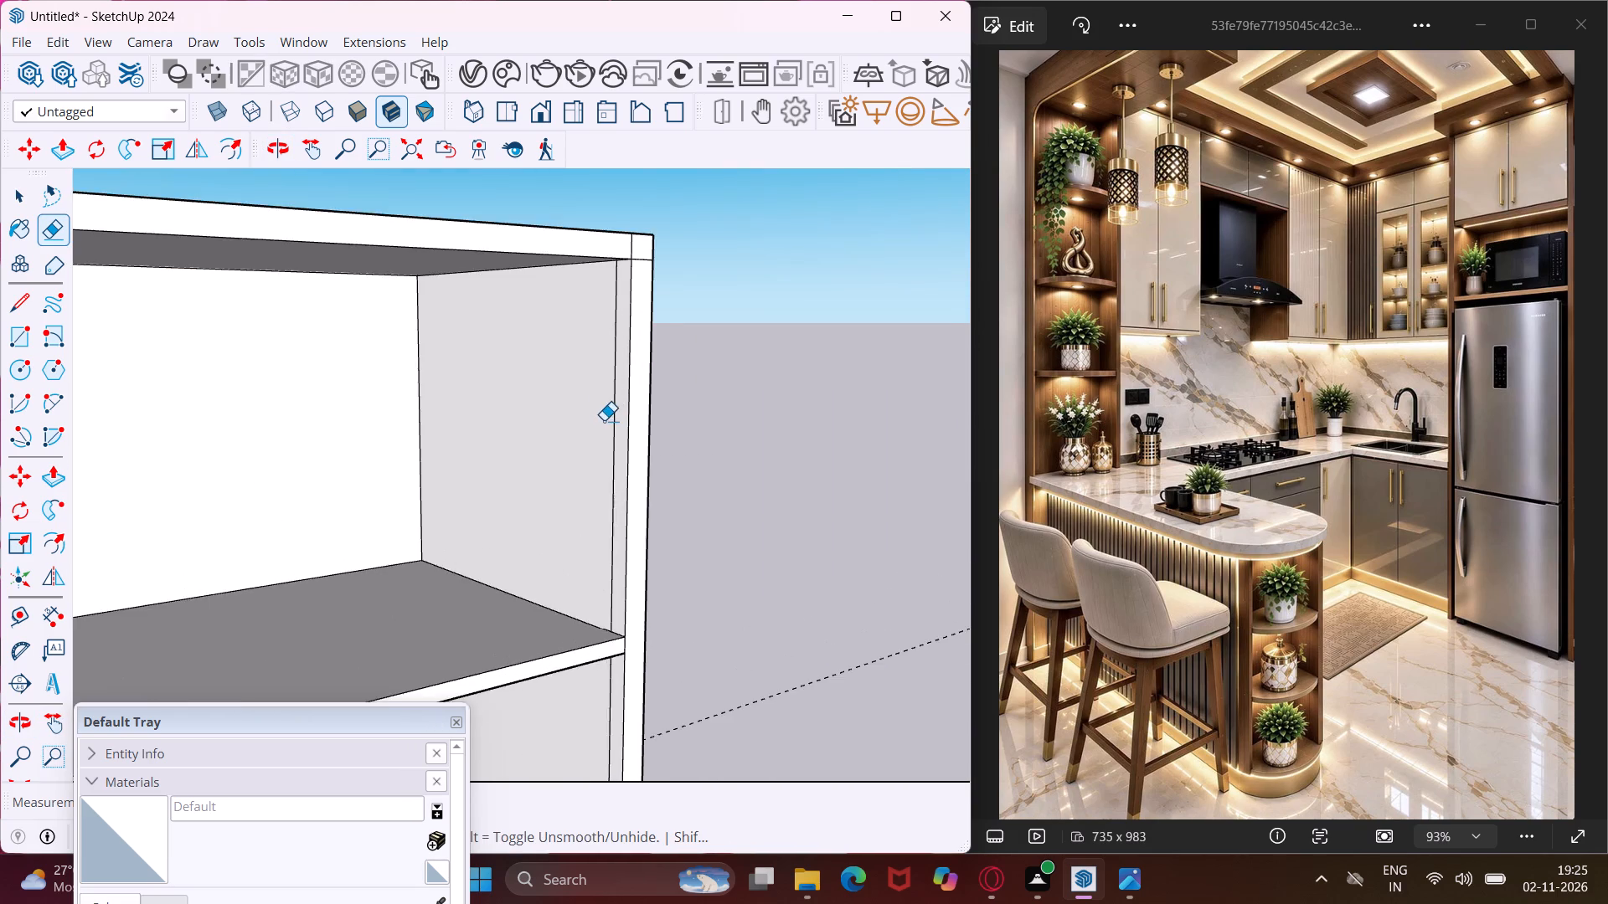
pyautogui.scroll(2, 604, 420)
pyautogui.click(616, 414)
pyautogui.scroll(-3, 527, 383)
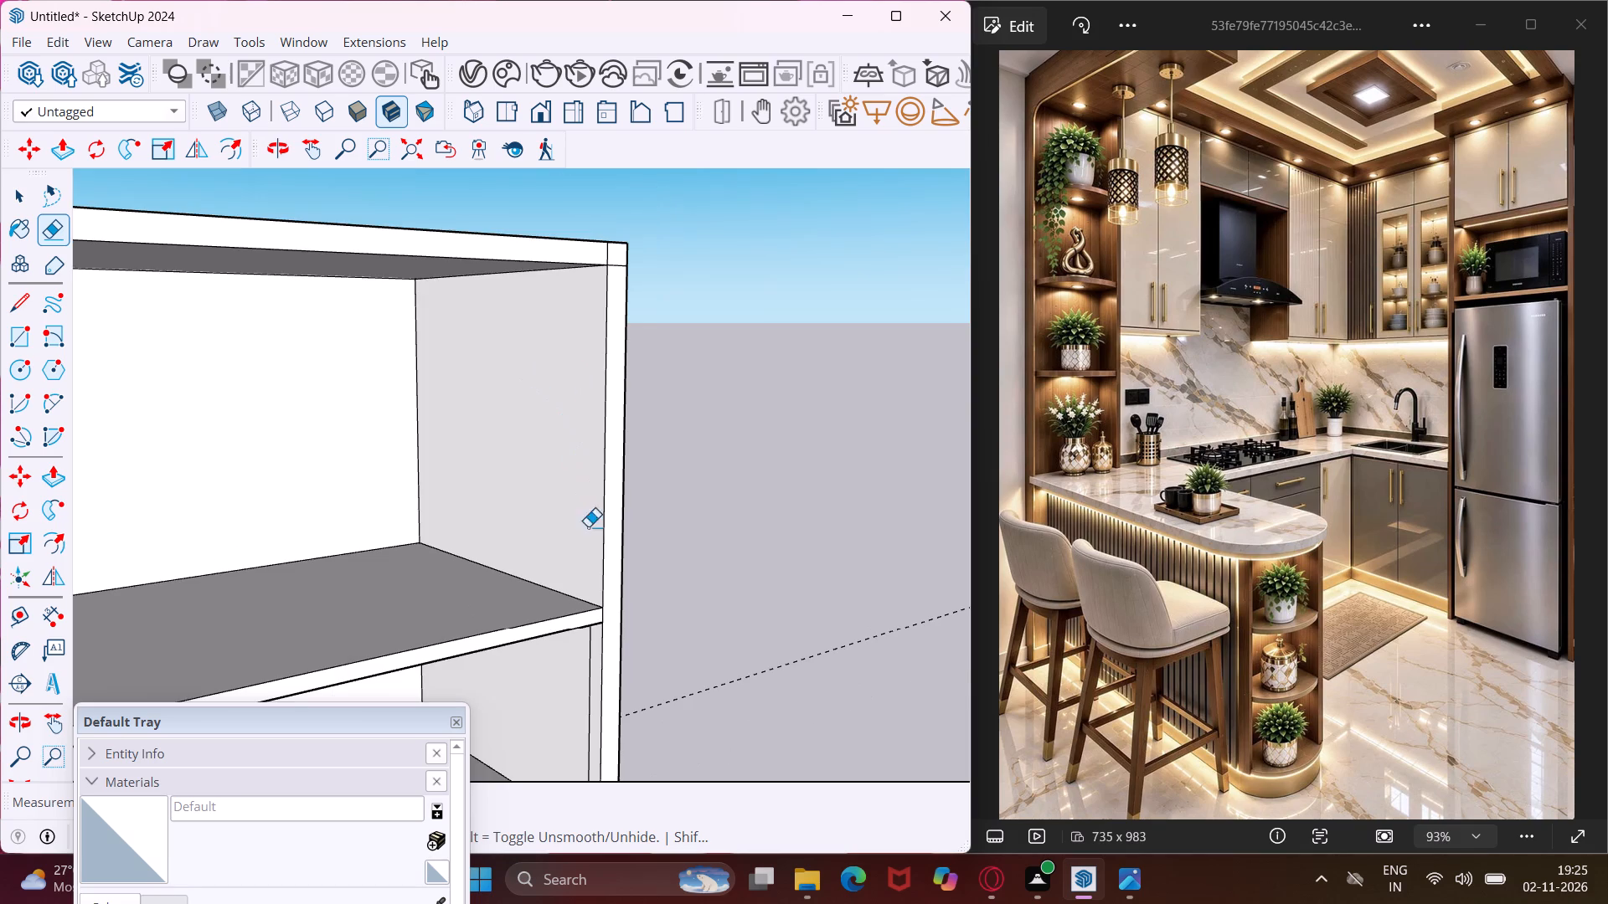
pyautogui.scroll(7, 592, 662)
pyautogui.click(585, 651)
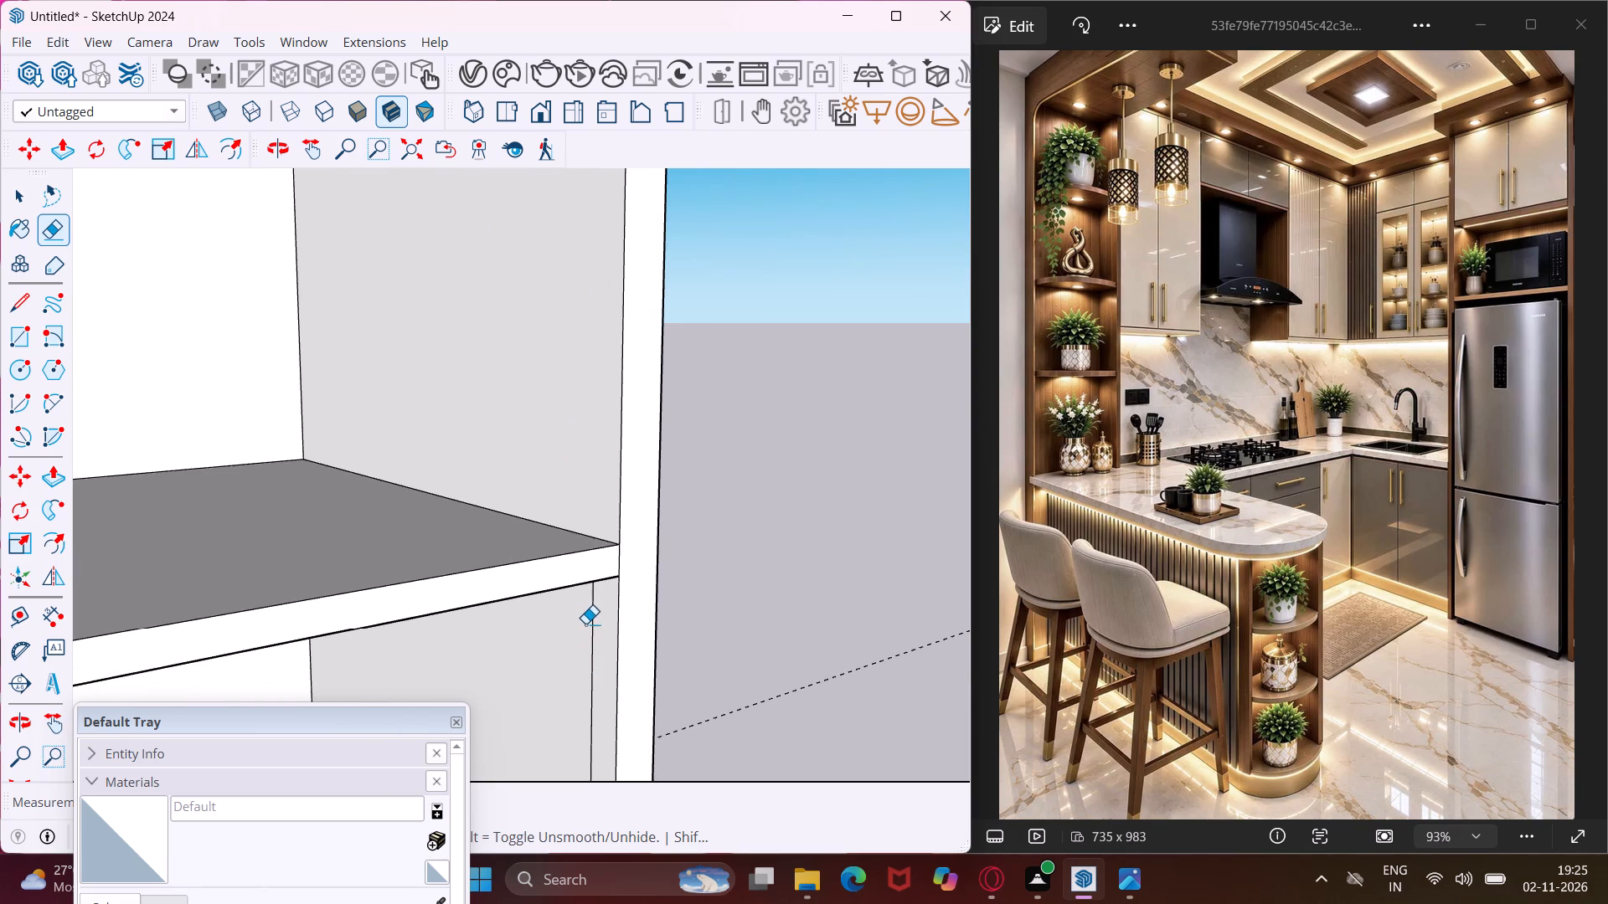
pyautogui.click(590, 626)
pyautogui.click(593, 628)
pyautogui.scroll(-13, 533, 559)
pyautogui.scroll(-6, 518, 479)
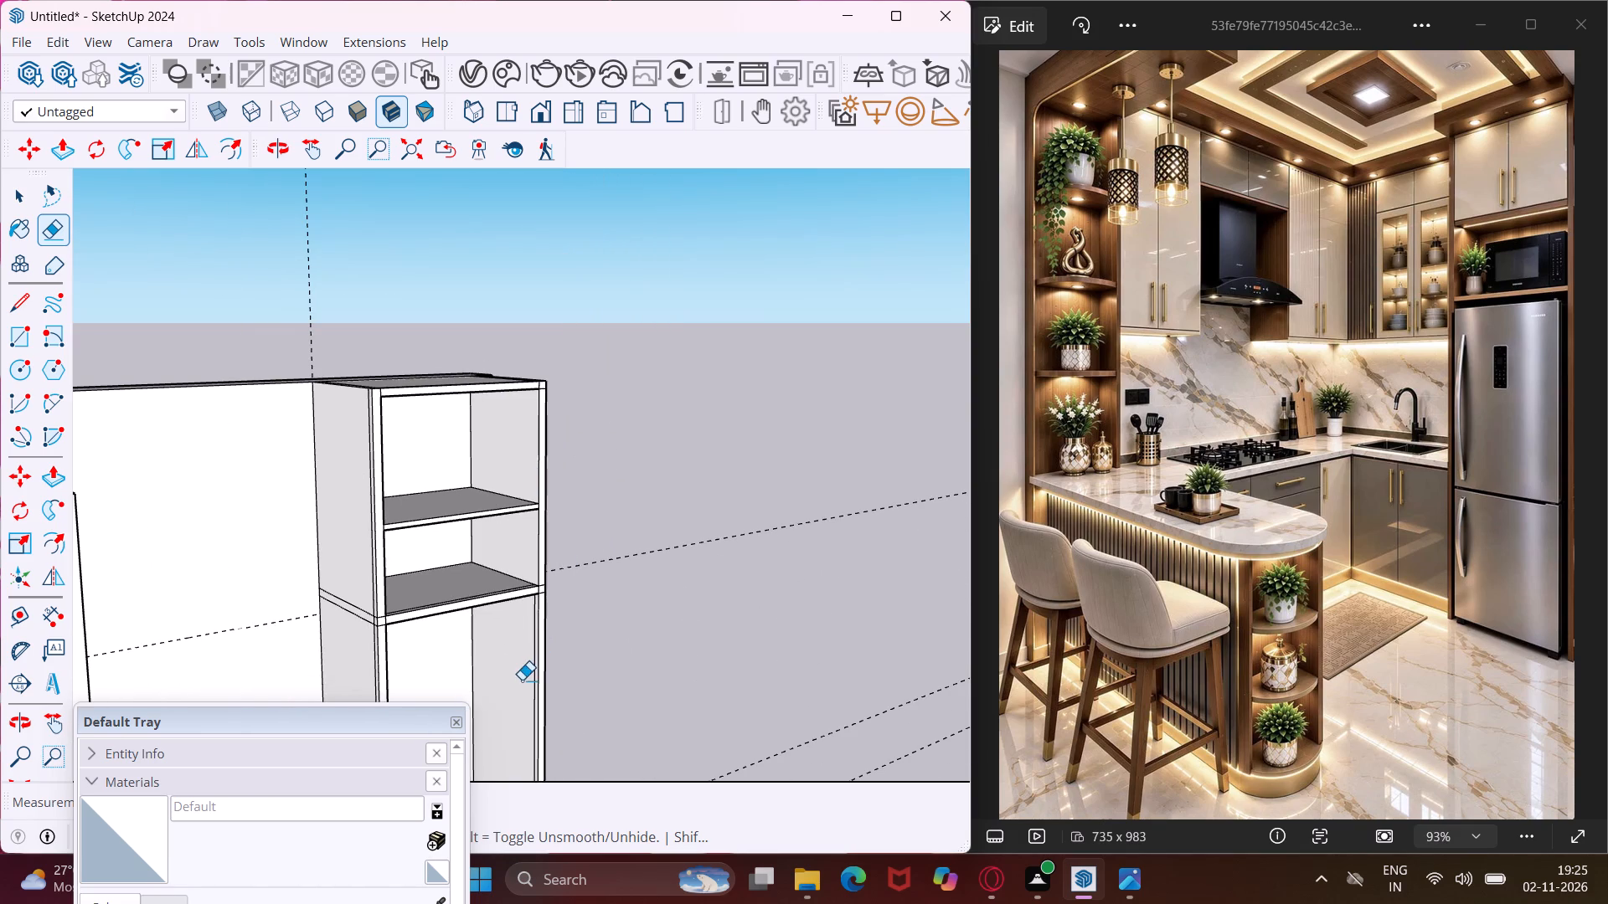
pyautogui.scroll(15, 522, 680)
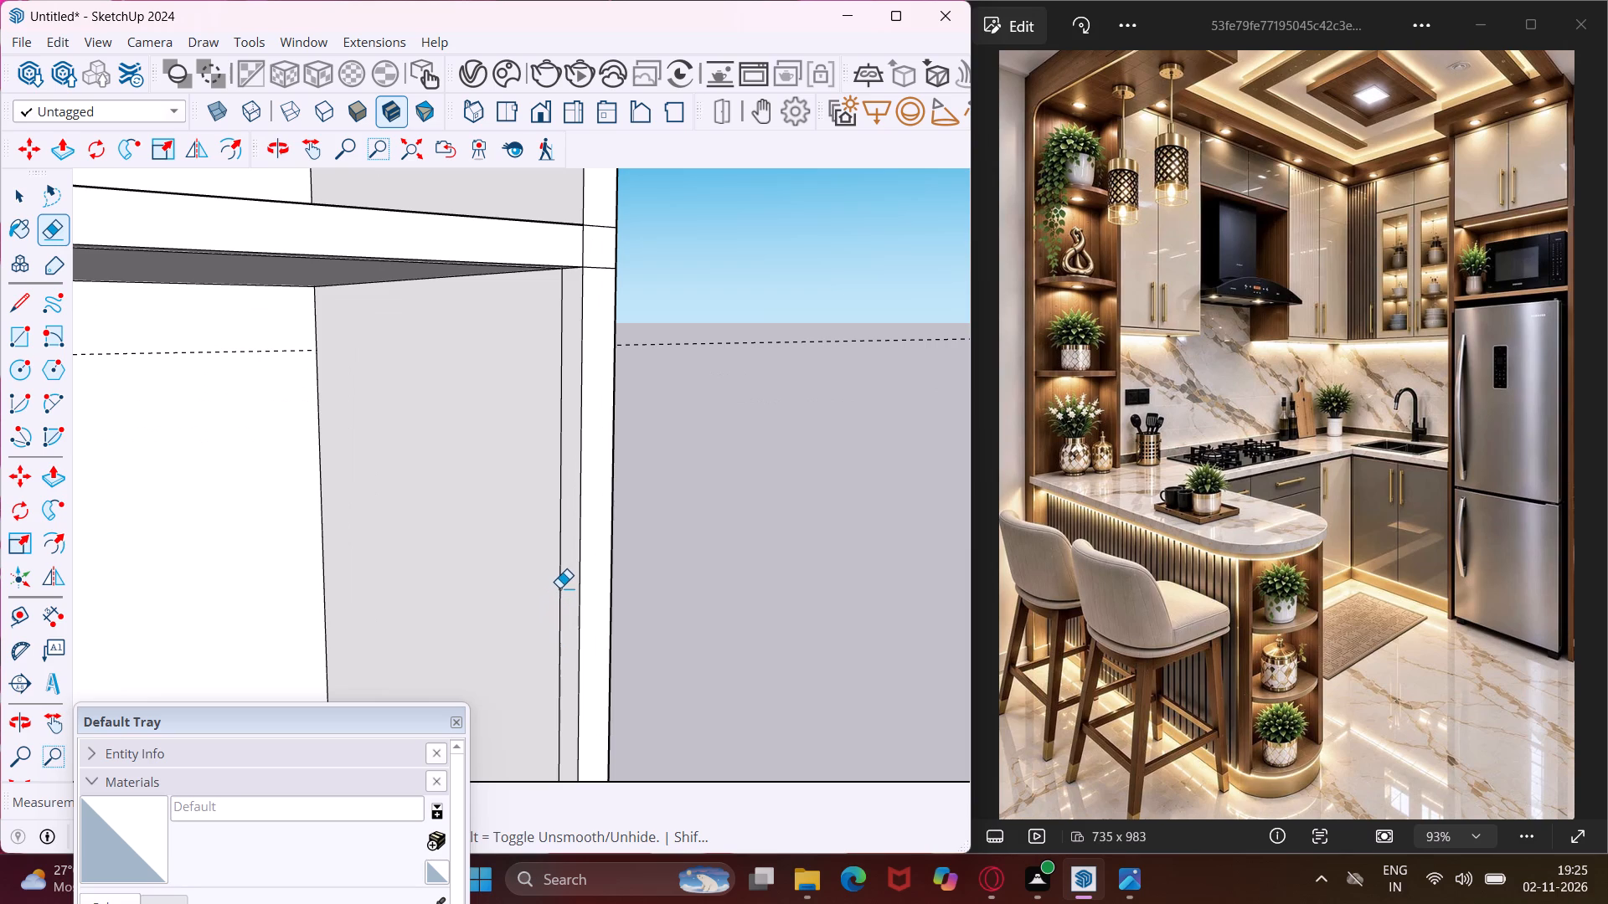
pyautogui.click(559, 588)
pyautogui.scroll(-13, 557, 511)
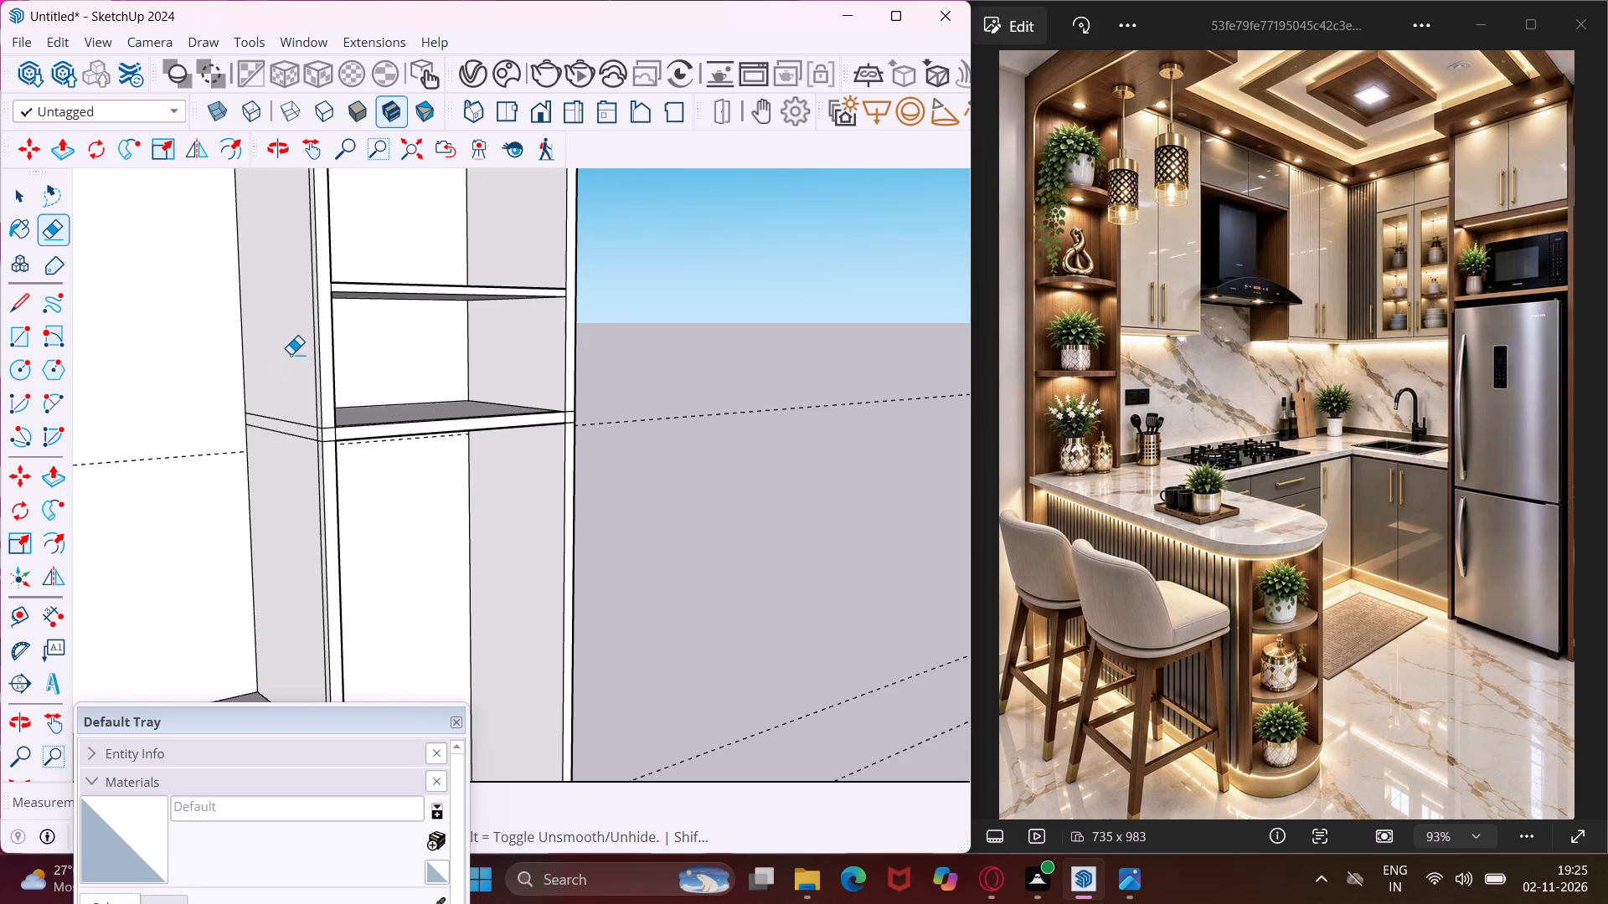
# Erase the vertical seam segments near the front edge of the counter-side panel's outer face, from the upper section down through the fridge bay.
pyautogui.scroll(14, 292, 352)
pyautogui.click(348, 394)
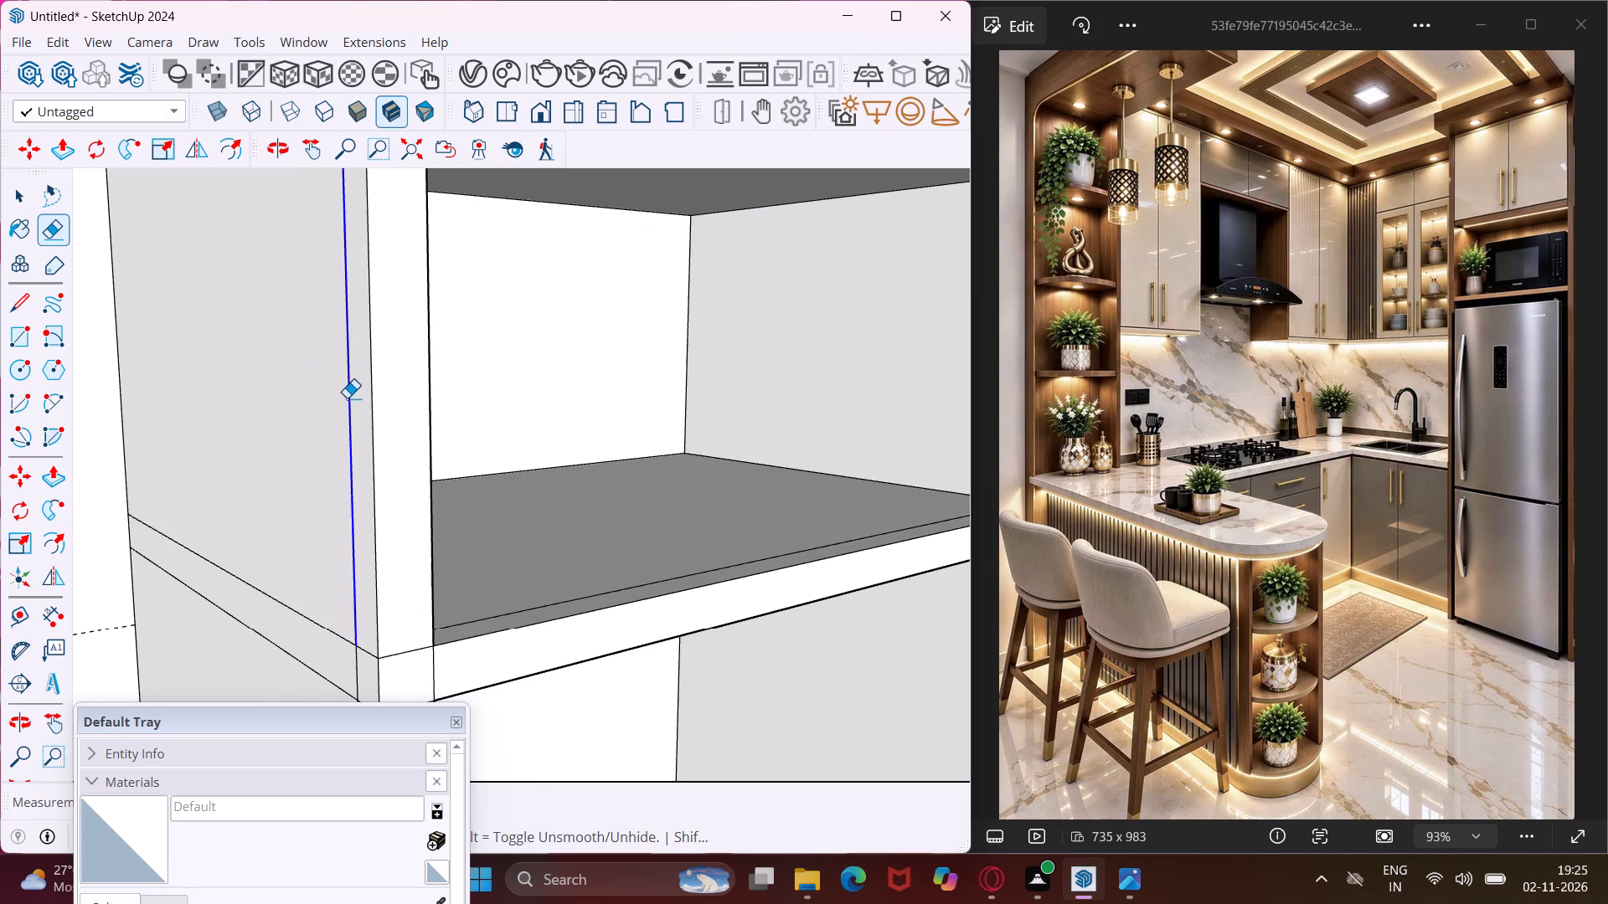
pyautogui.scroll(-7, 347, 431)
pyautogui.scroll(9, 361, 550)
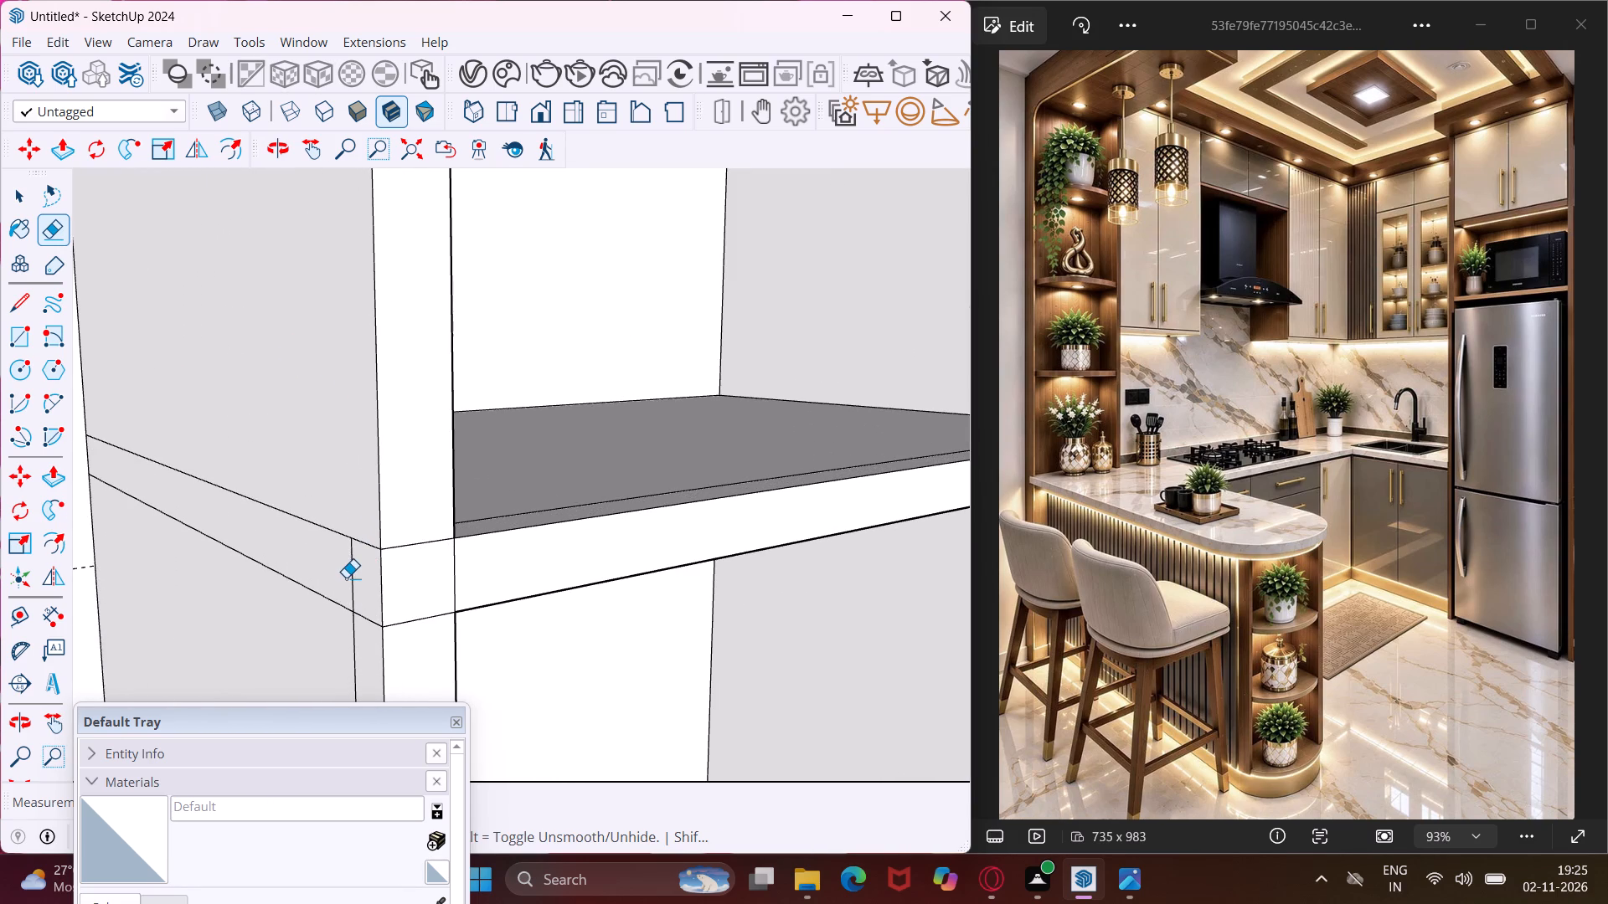
pyautogui.click(350, 578)
pyautogui.click(350, 635)
pyautogui.scroll(-6, 269, 617)
pyautogui.scroll(-18, 280, 528)
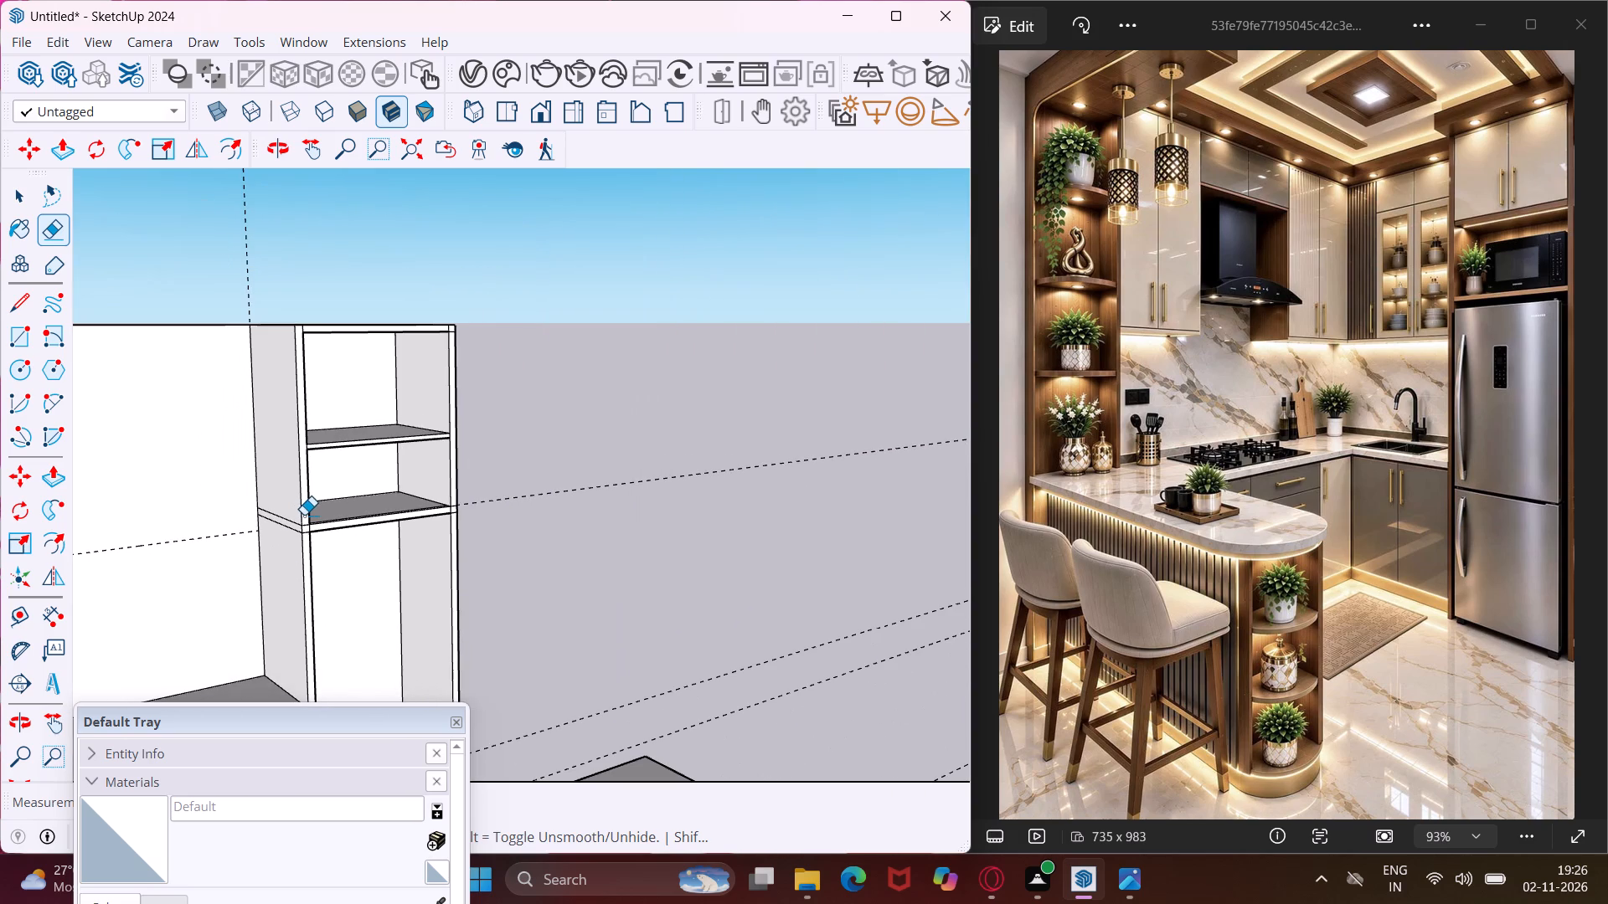
pyautogui.press('Escape')
pyautogui.press('space')
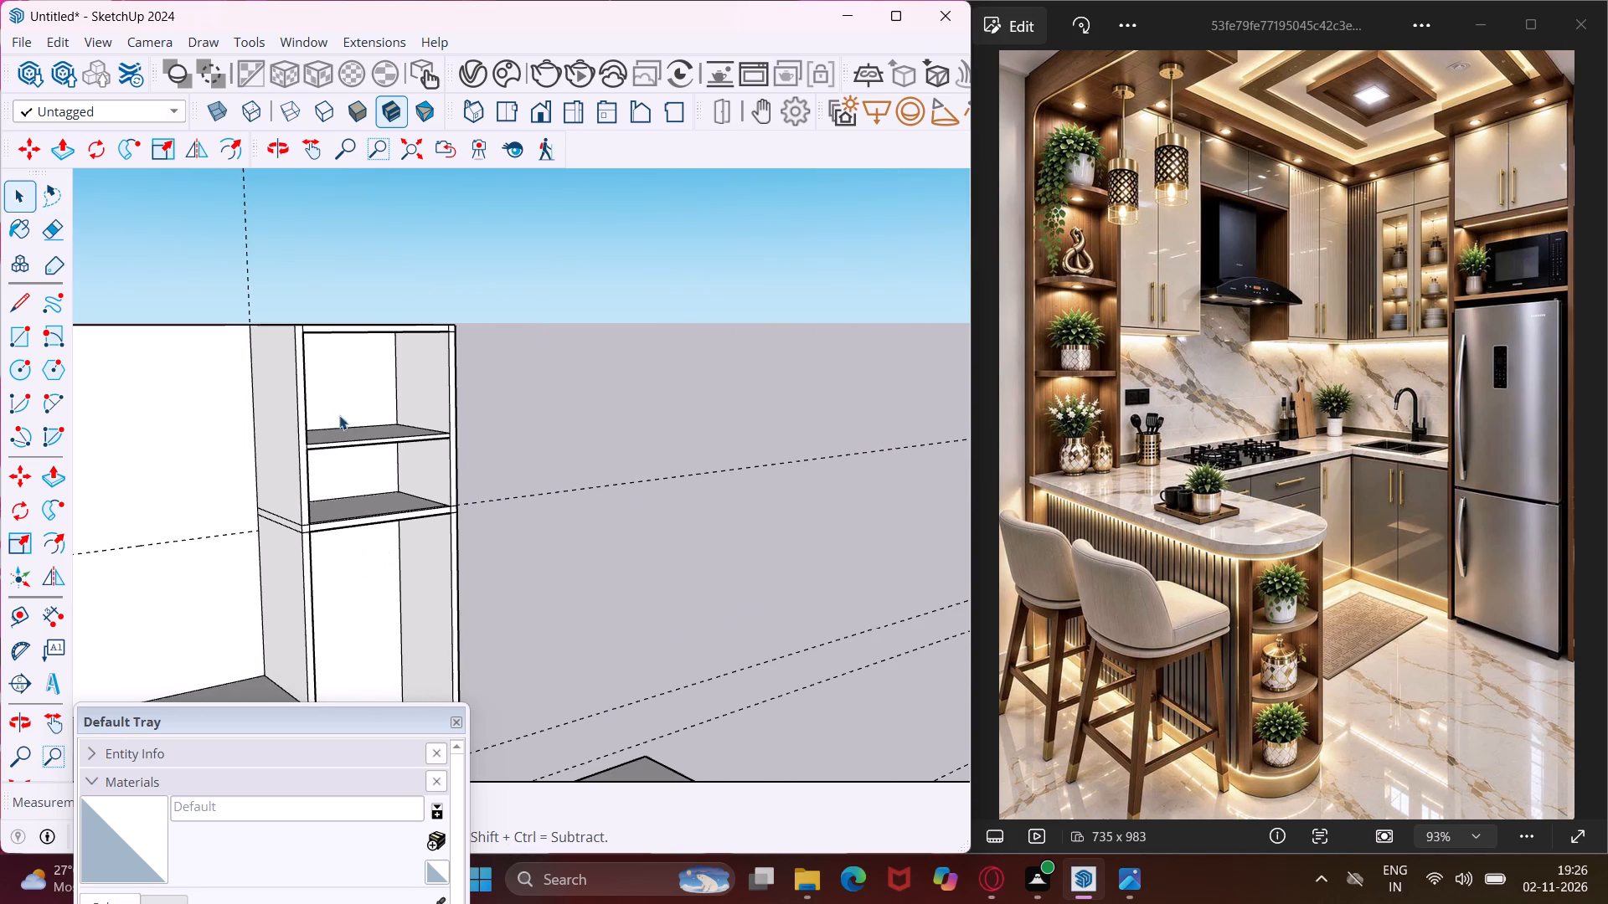
# Push/Pull the underside of the upper compartment's top board down to the shelf, filling the space above it as a solid block.
pyautogui.scroll(5, 348, 362)
pyautogui.scroll(4, 392, 306)
pyautogui.moveTo(393, 304); pyautogui.dragTo(434, 174, button='middle')
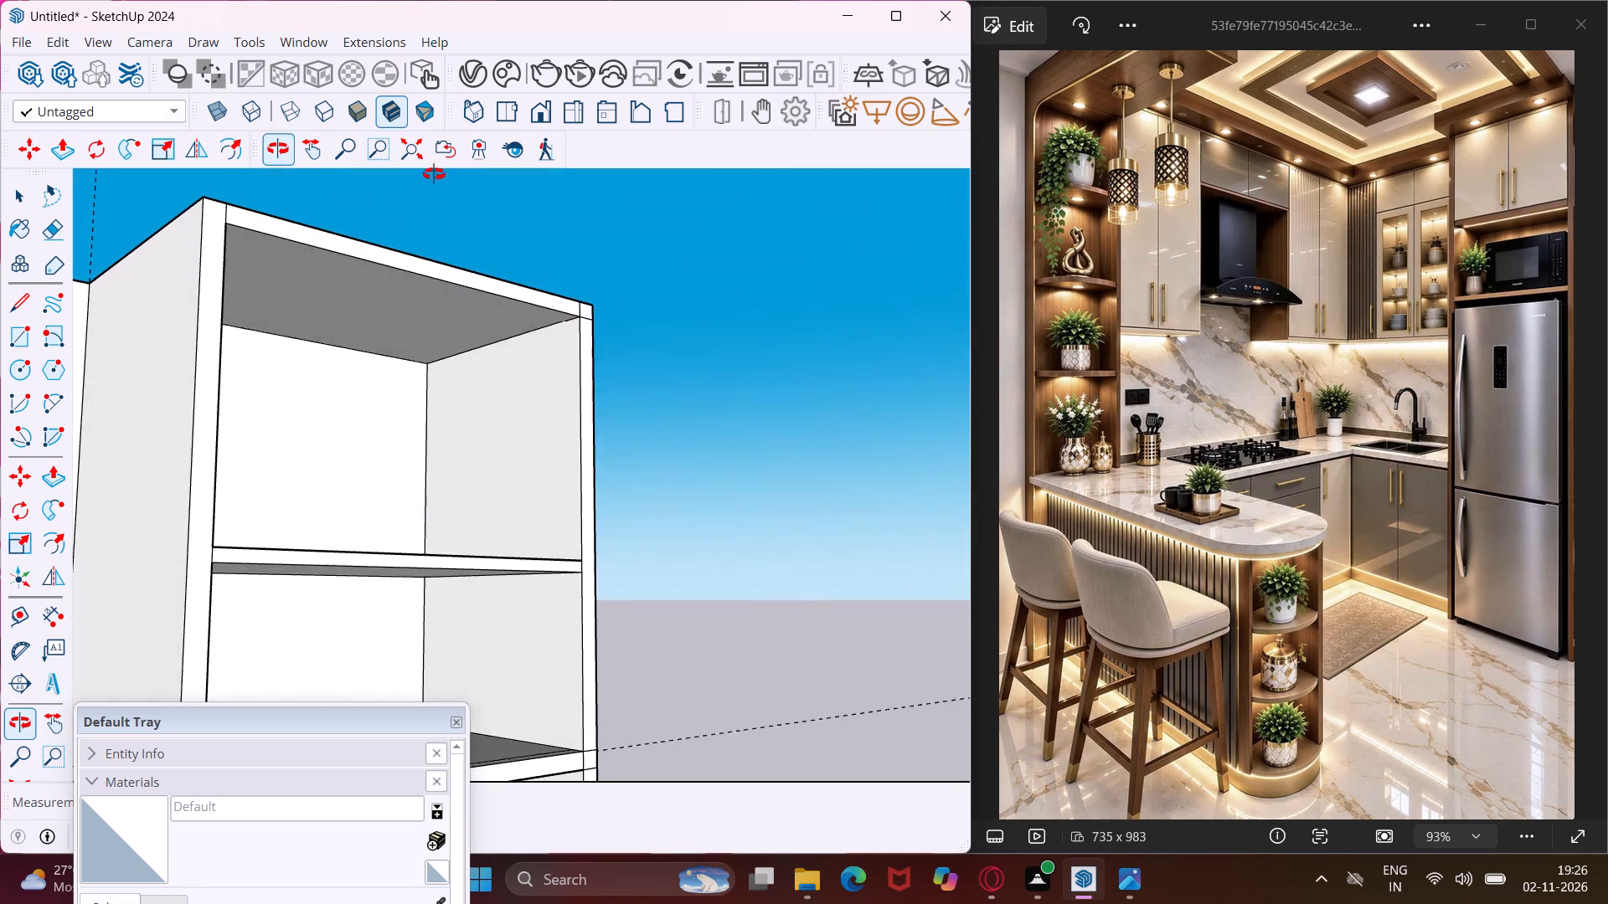
pyautogui.moveTo(434, 174); pyautogui.dragTo(438, 166, button='middle')
pyautogui.click(438, 309)
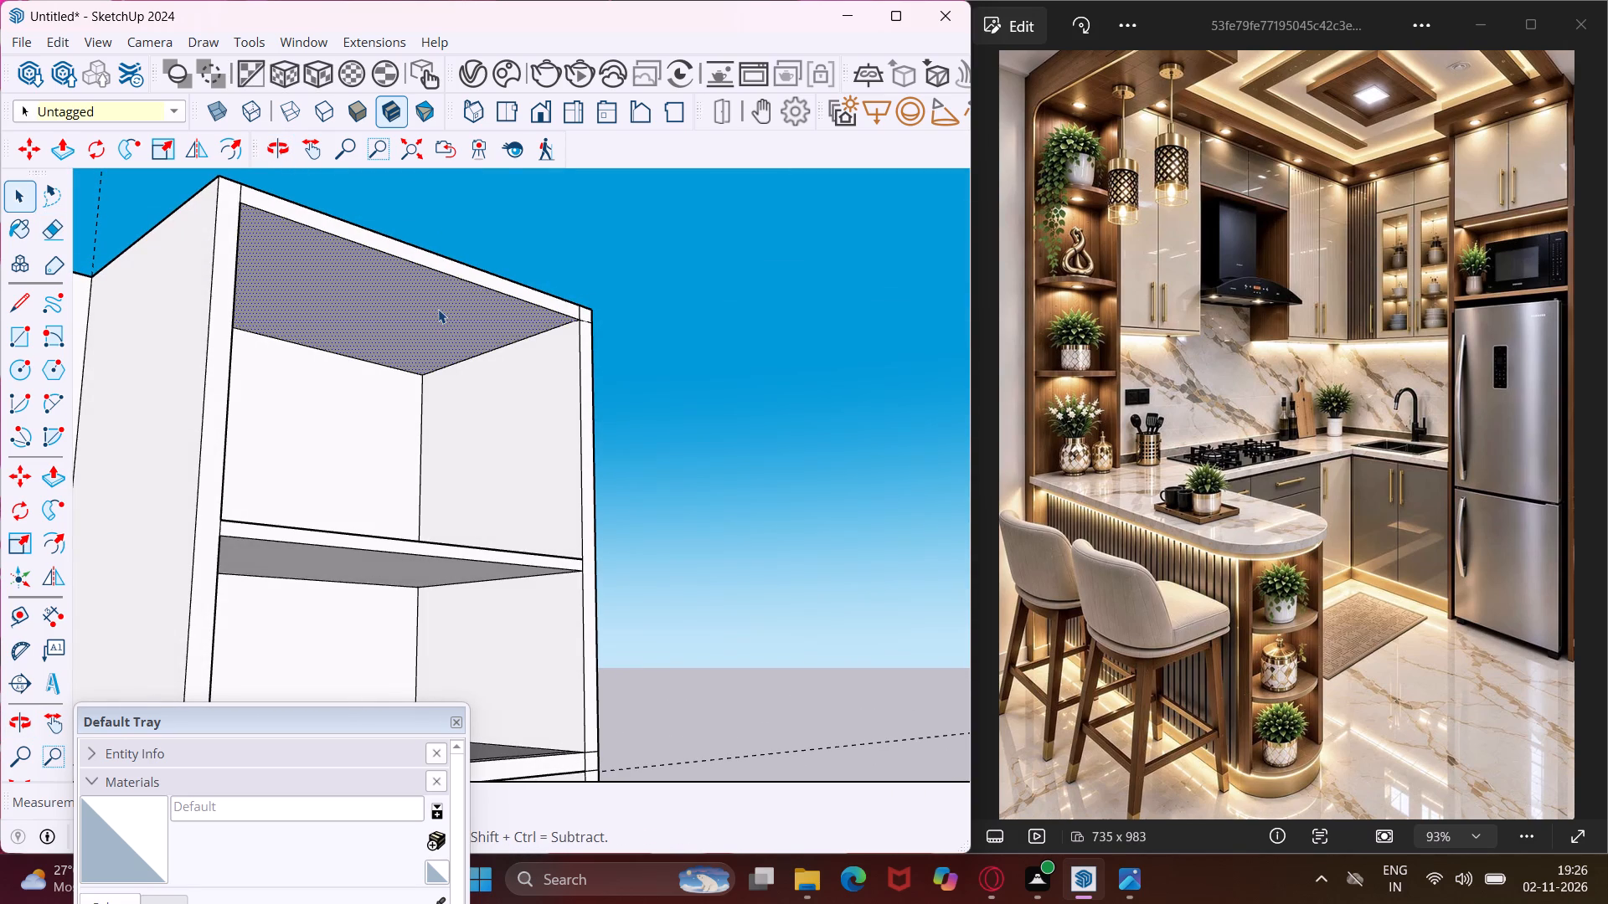
pyautogui.press('p')
pyautogui.click(438, 309)
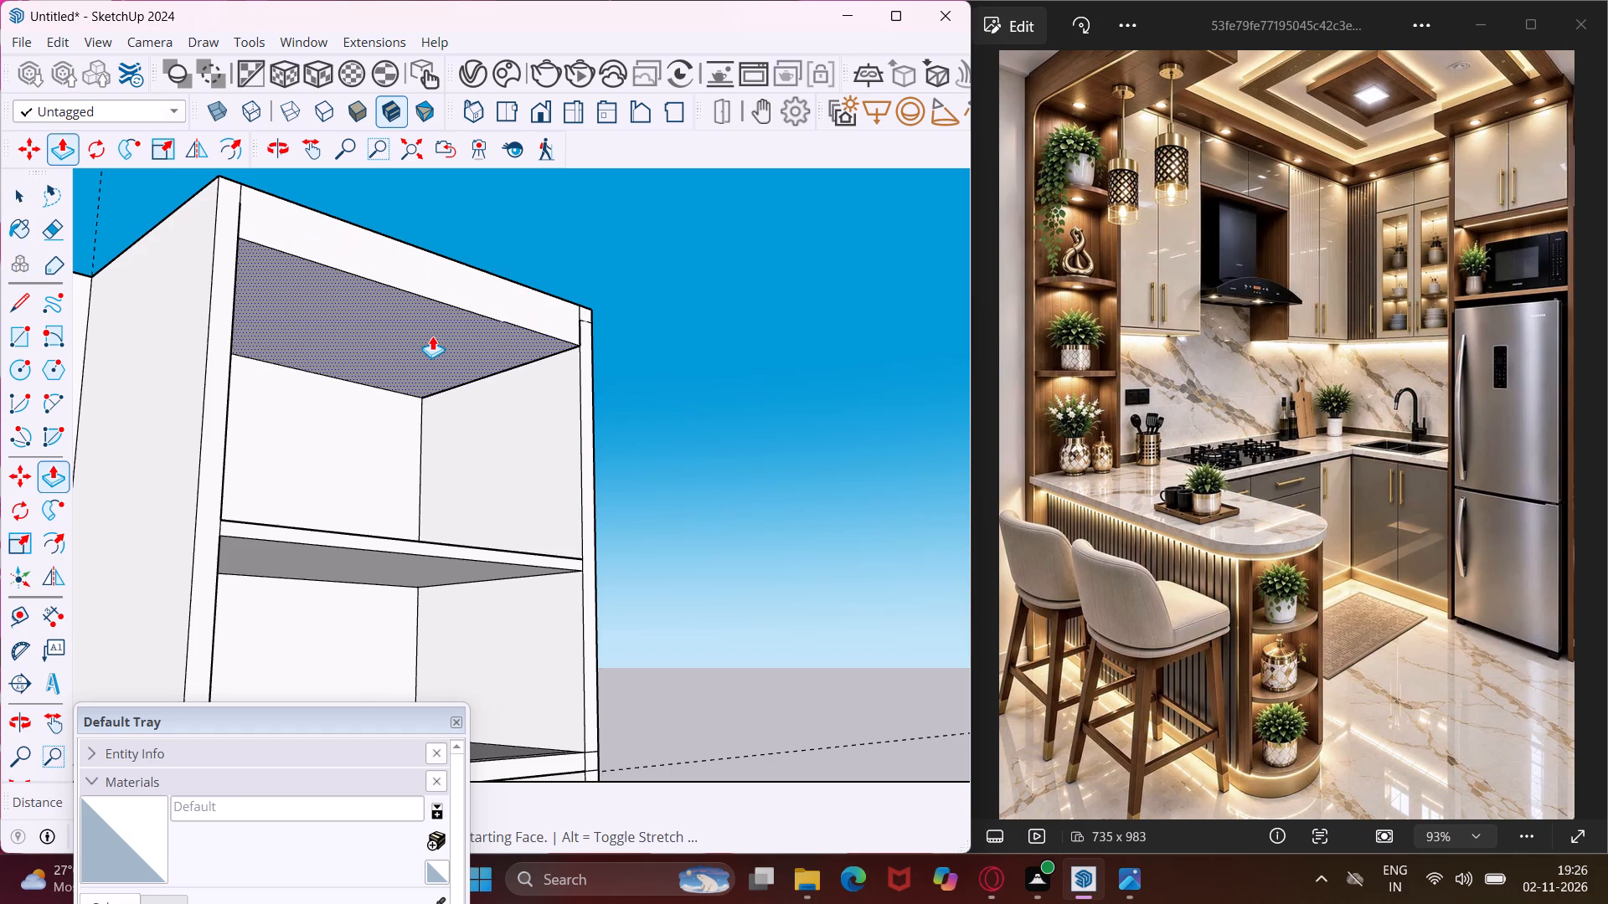
pyautogui.moveTo(432, 375); pyautogui.dragTo(433, 532, button='middle')
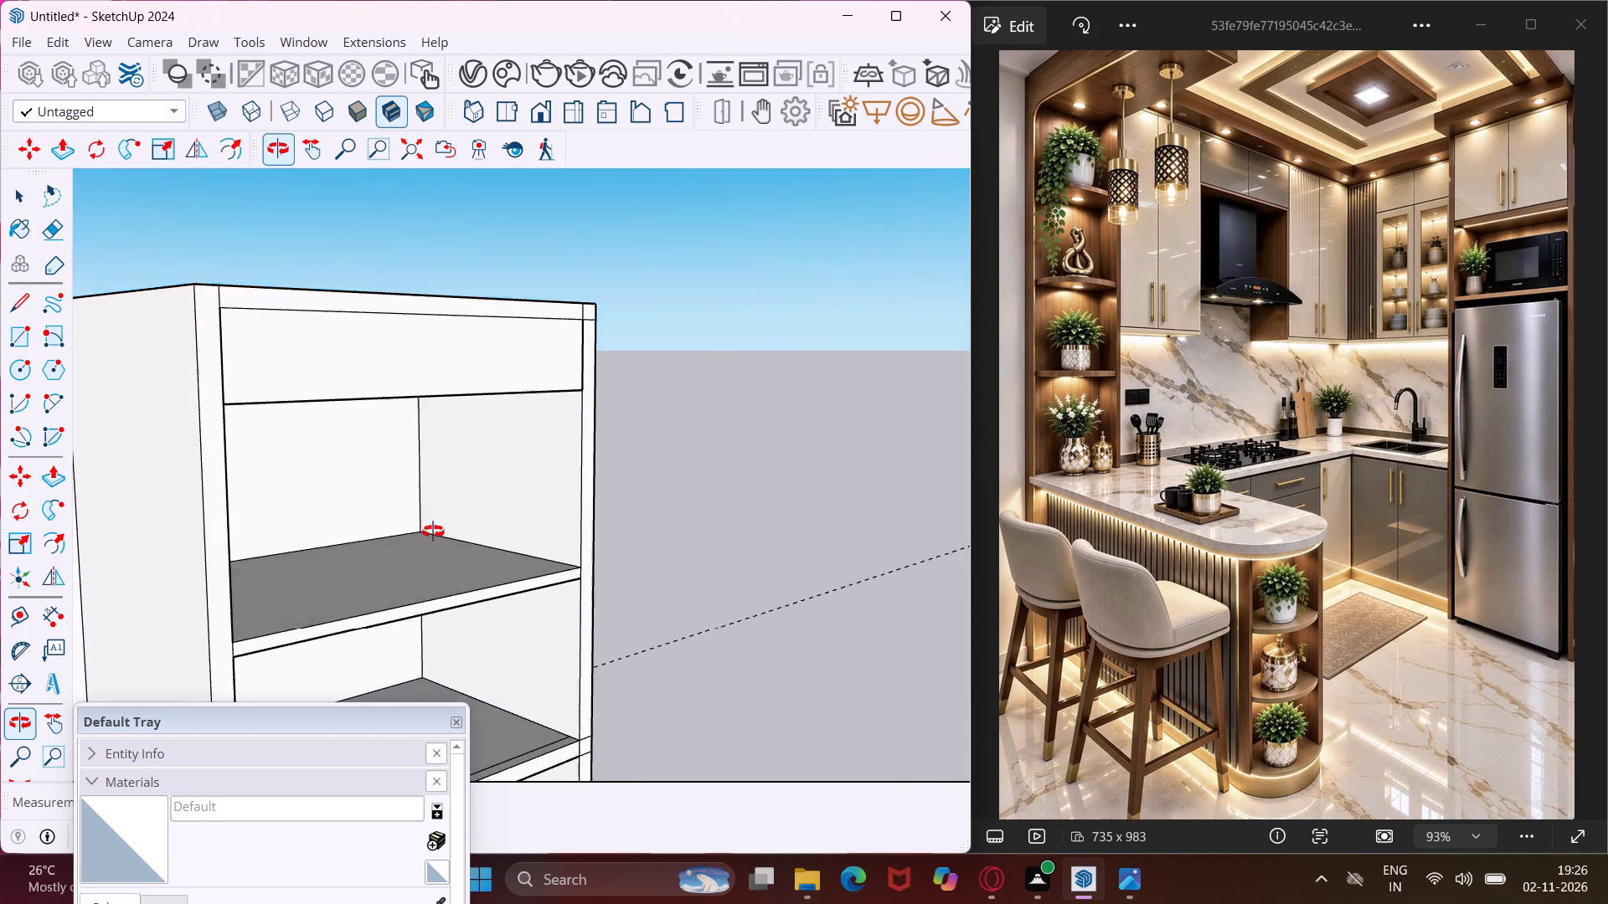
pyautogui.moveTo(433, 532); pyautogui.dragTo(435, 552, button='middle')
pyautogui.scroll(4, 410, 604)
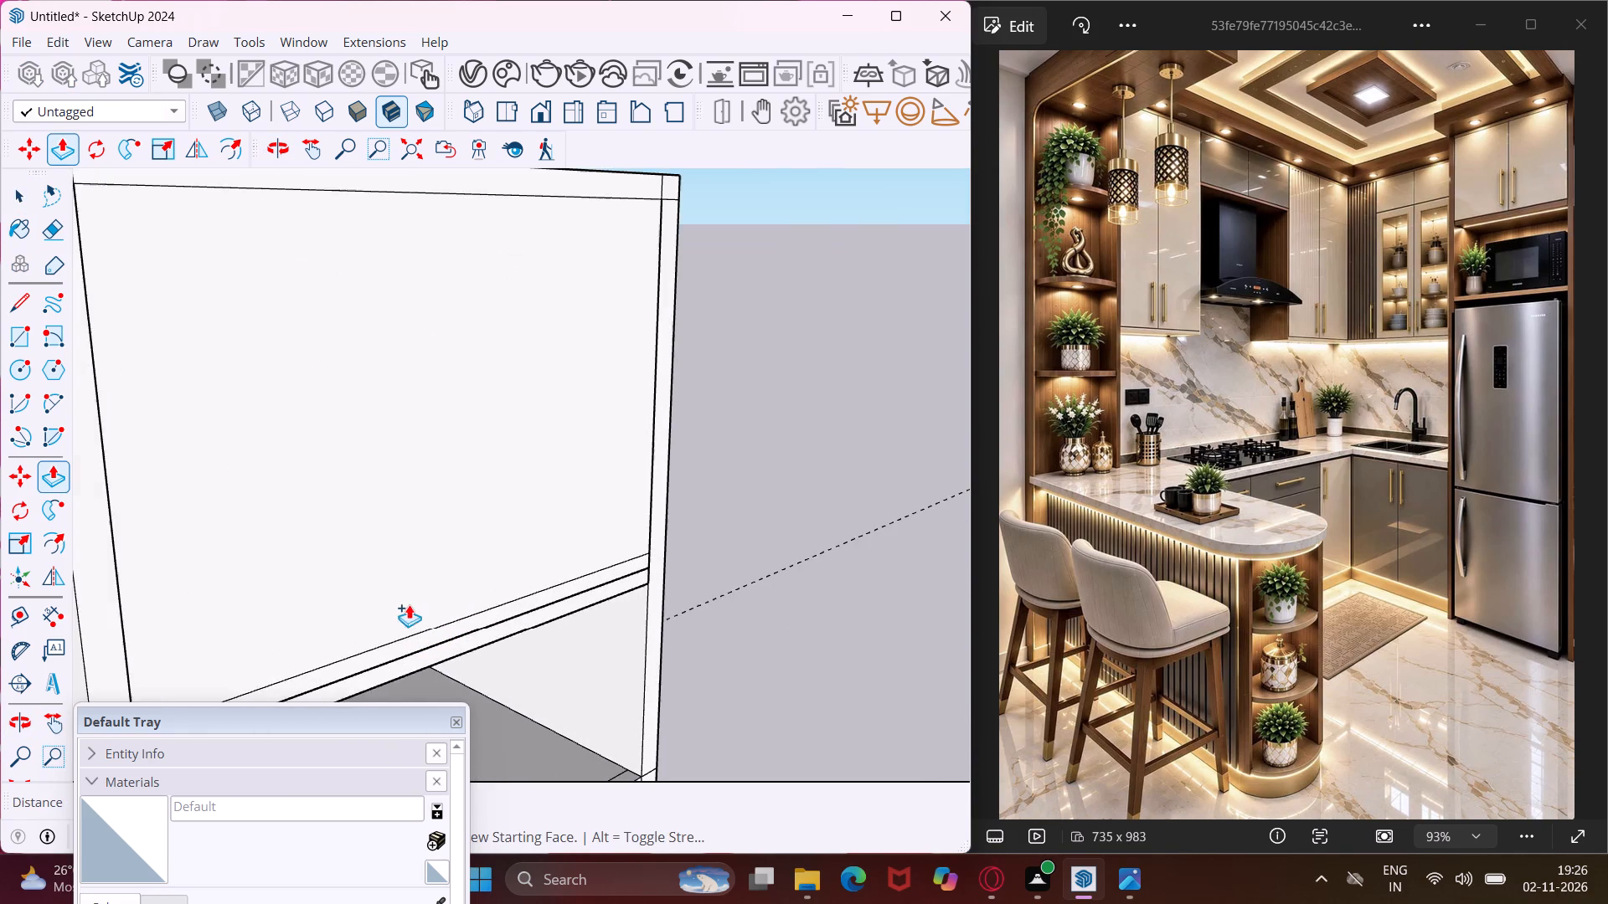
pyautogui.scroll(8, 405, 617)
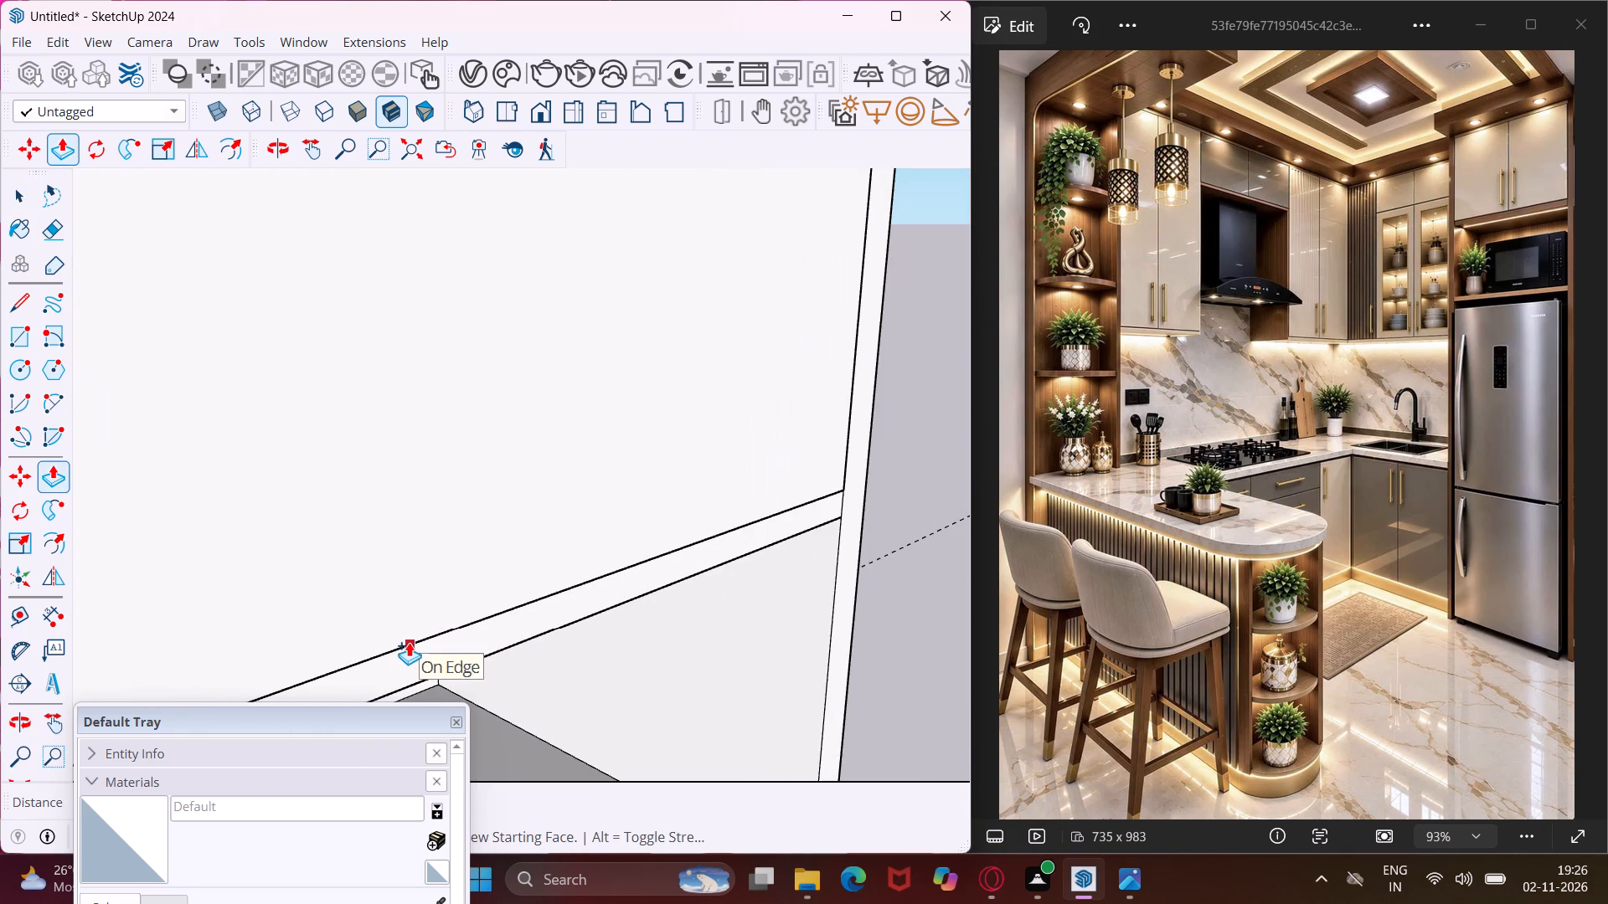
pyautogui.click(409, 642)
pyautogui.moveTo(406, 641); pyautogui.dragTo(367, 583, button='middle')
pyautogui.scroll(-14, 367, 583)
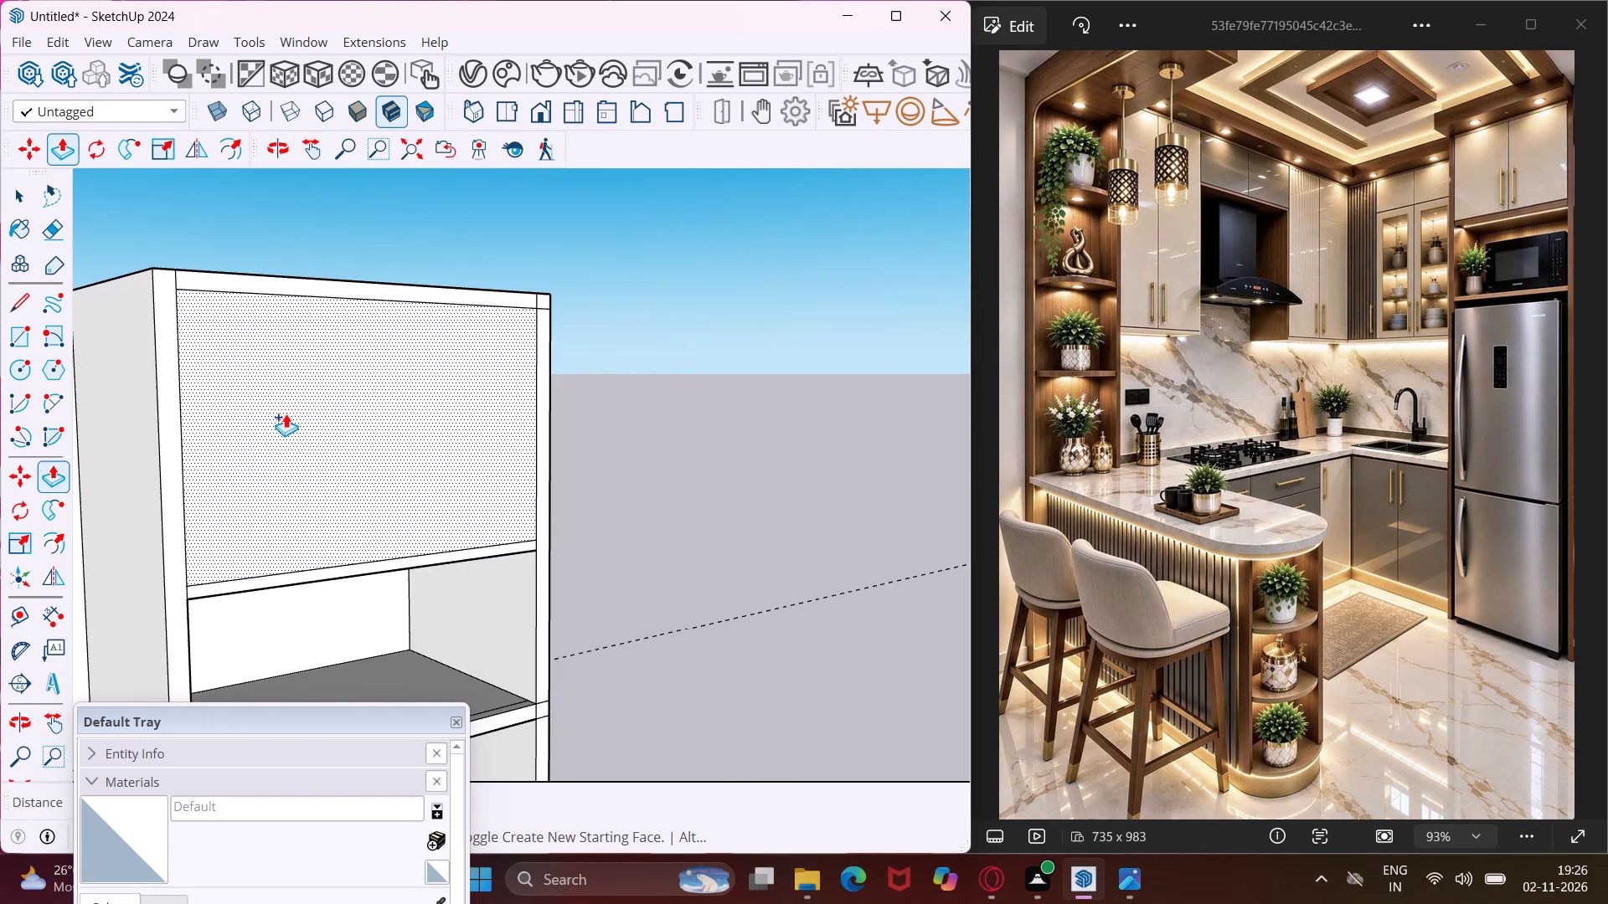
pyautogui.press('Escape')
pyautogui.press('space')
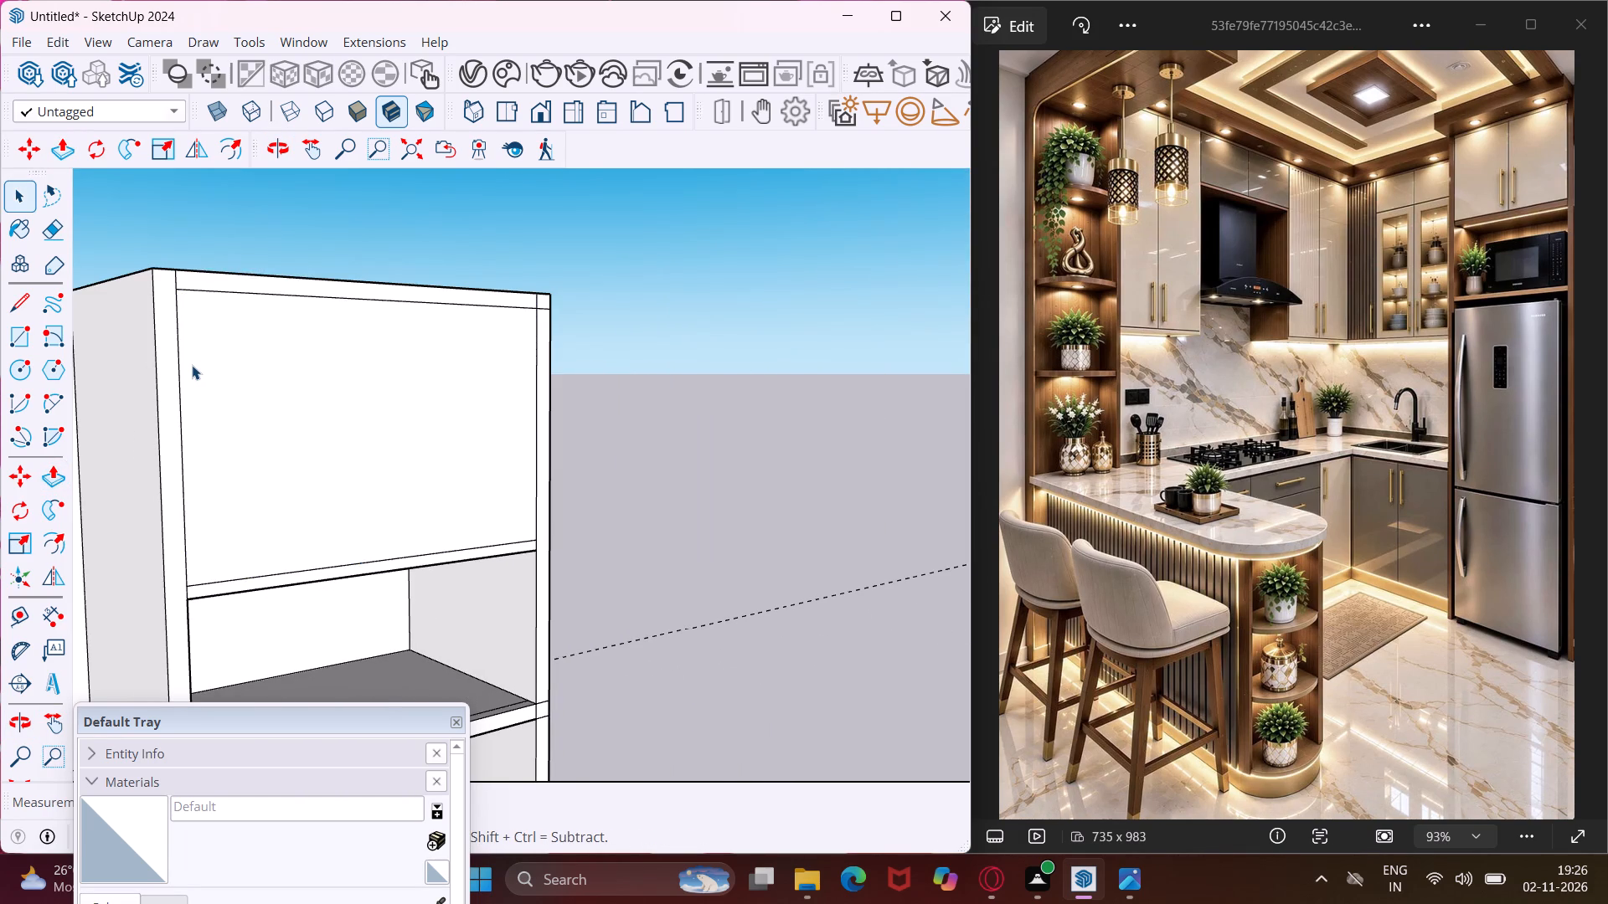
# Offset the front face of the filled upper compartment inward by 0.4" for a thin door border.
pyautogui.scroll(2, 192, 365)
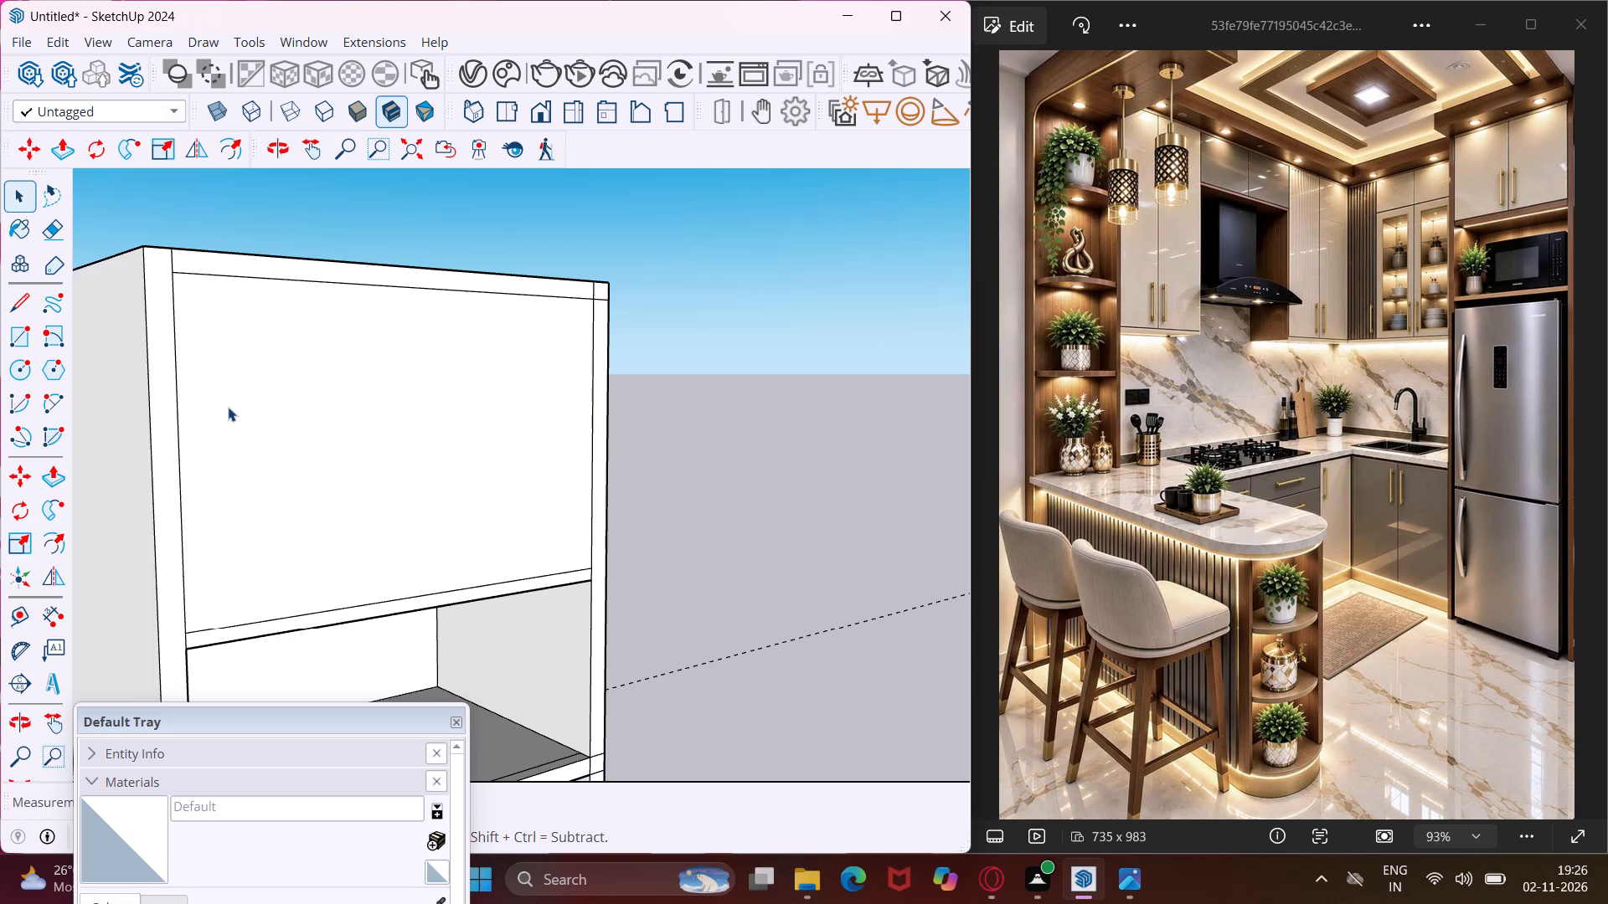
pyautogui.click(228, 407)
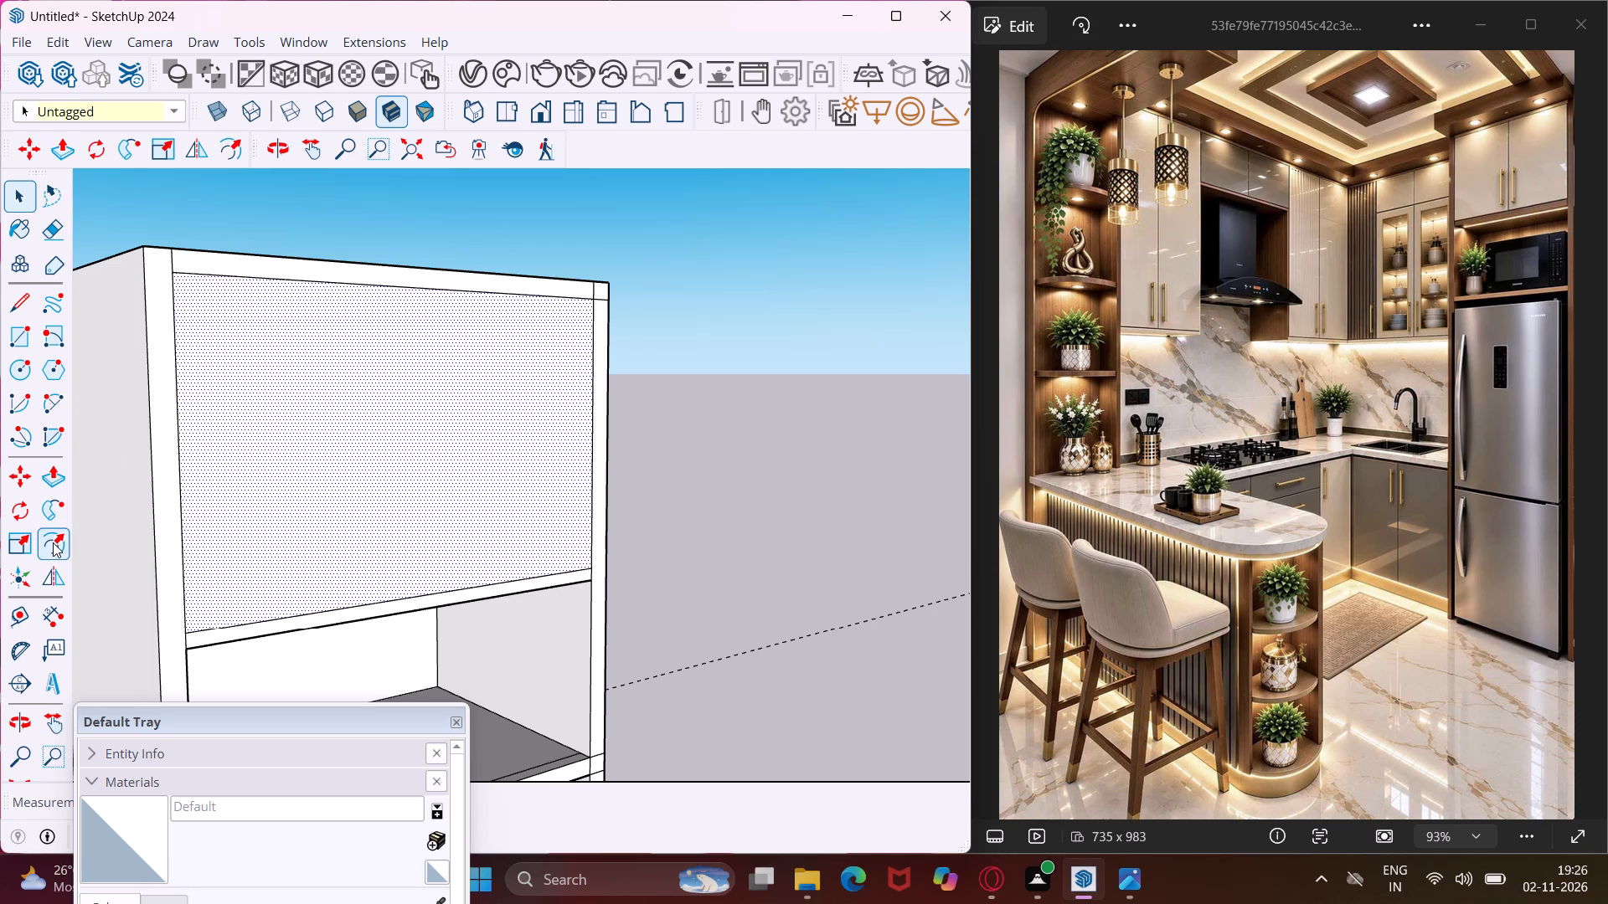
pyautogui.click(53, 542)
pyautogui.scroll(3, 276, 462)
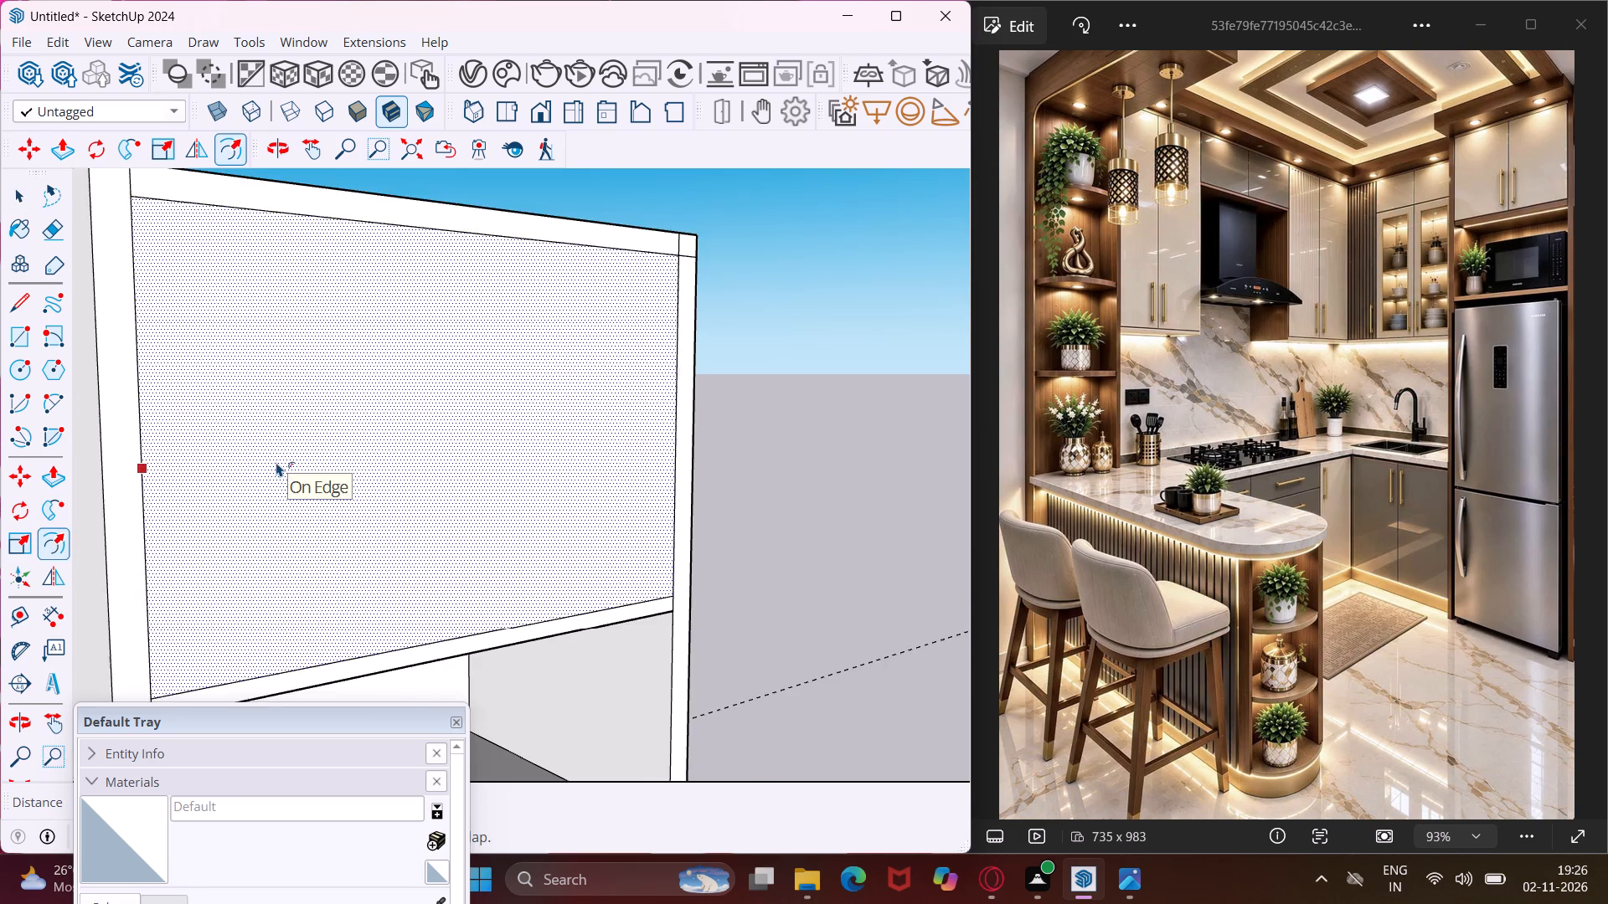
pyautogui.scroll(2, 276, 462)
pyautogui.click(207, 463)
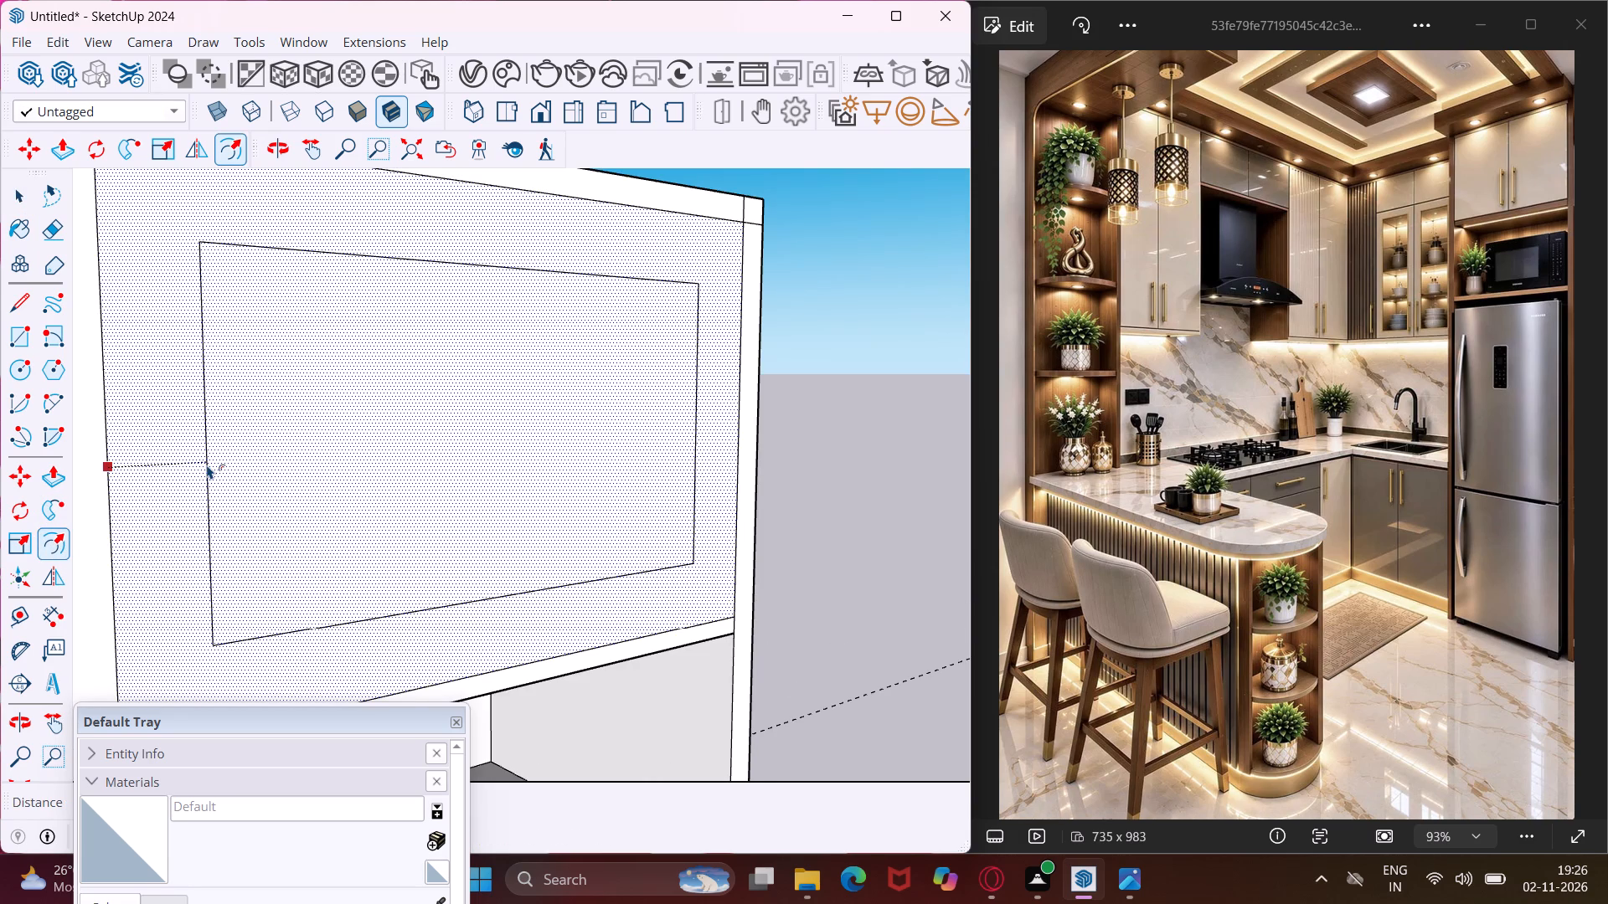
pyautogui.write('.4"')
pyautogui.press('Return')
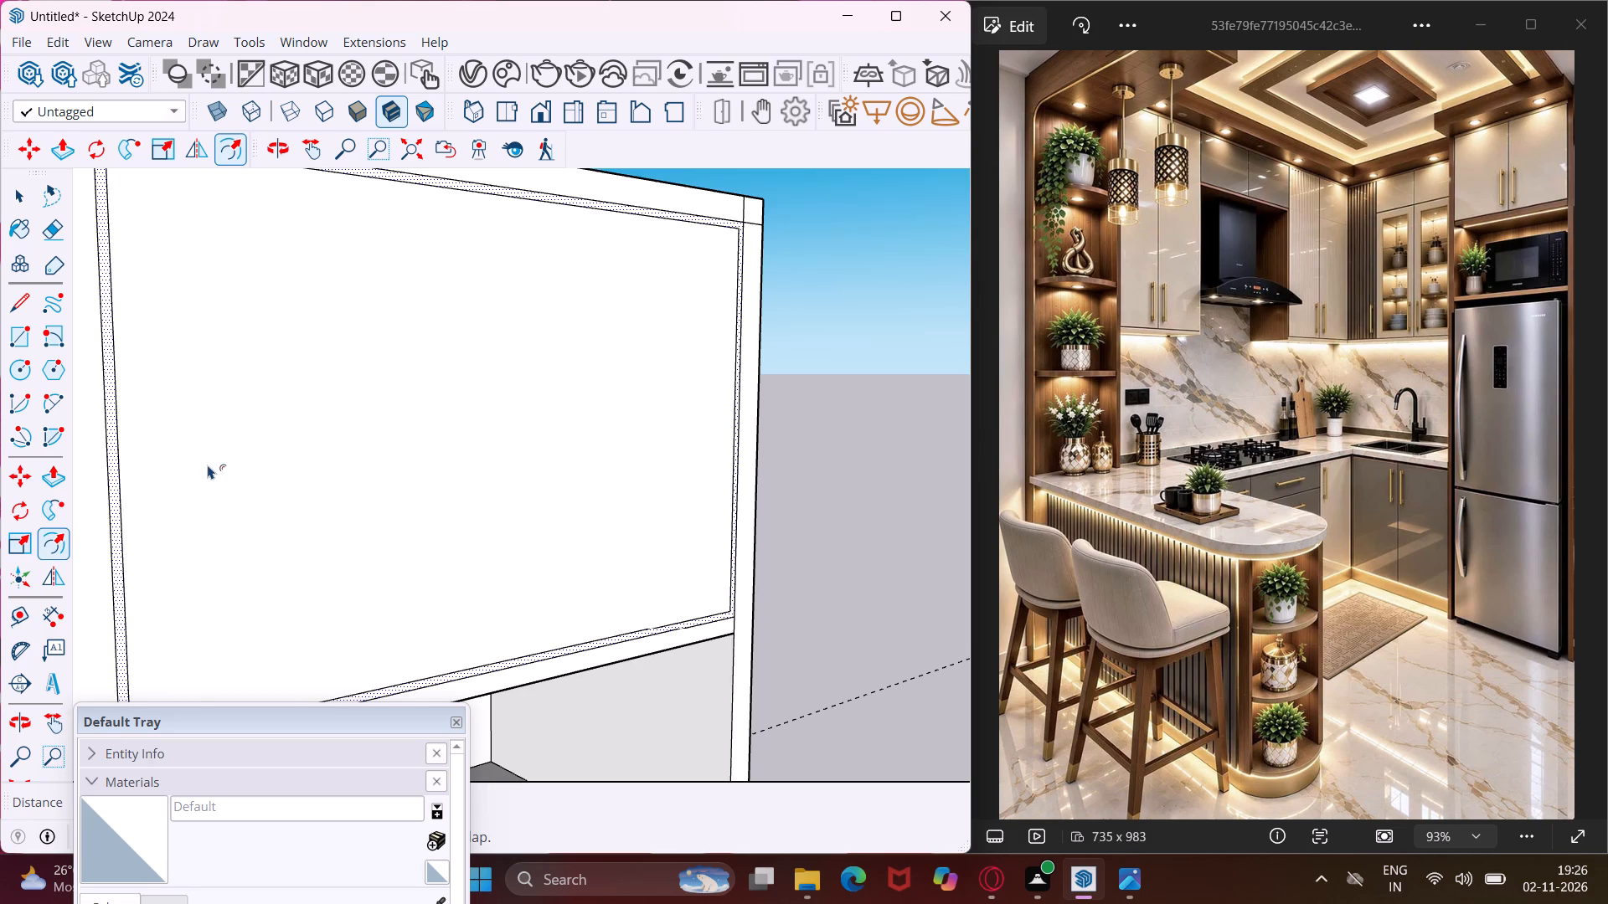
pyautogui.scroll(-4, 225, 475)
pyautogui.press('Escape')
pyautogui.press('space')
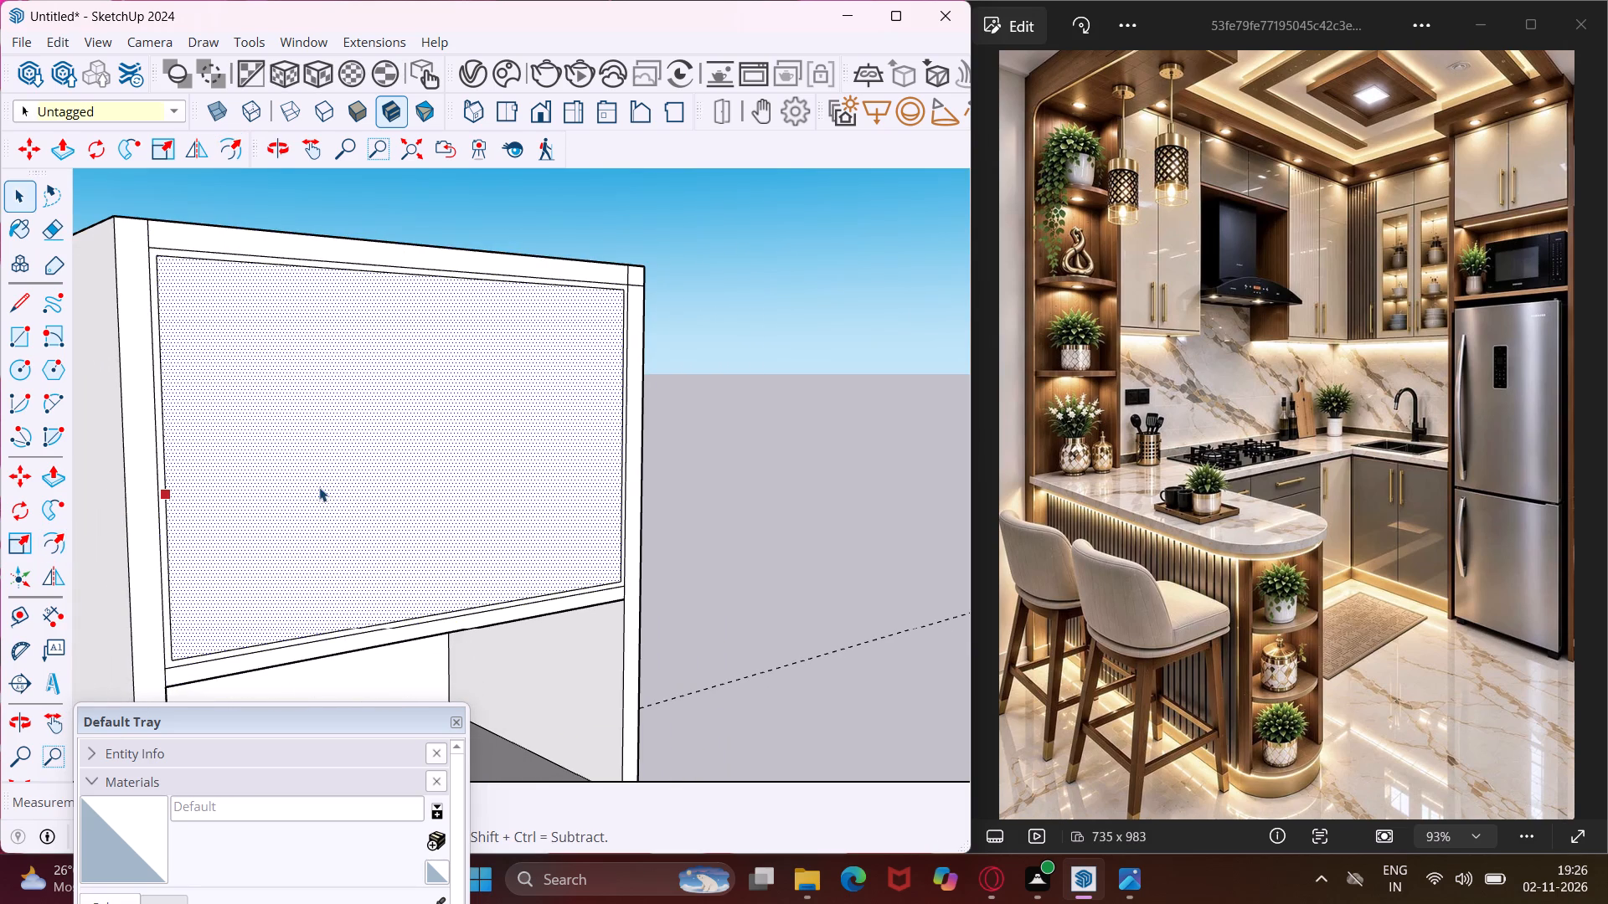
pyautogui.click(763, 513)
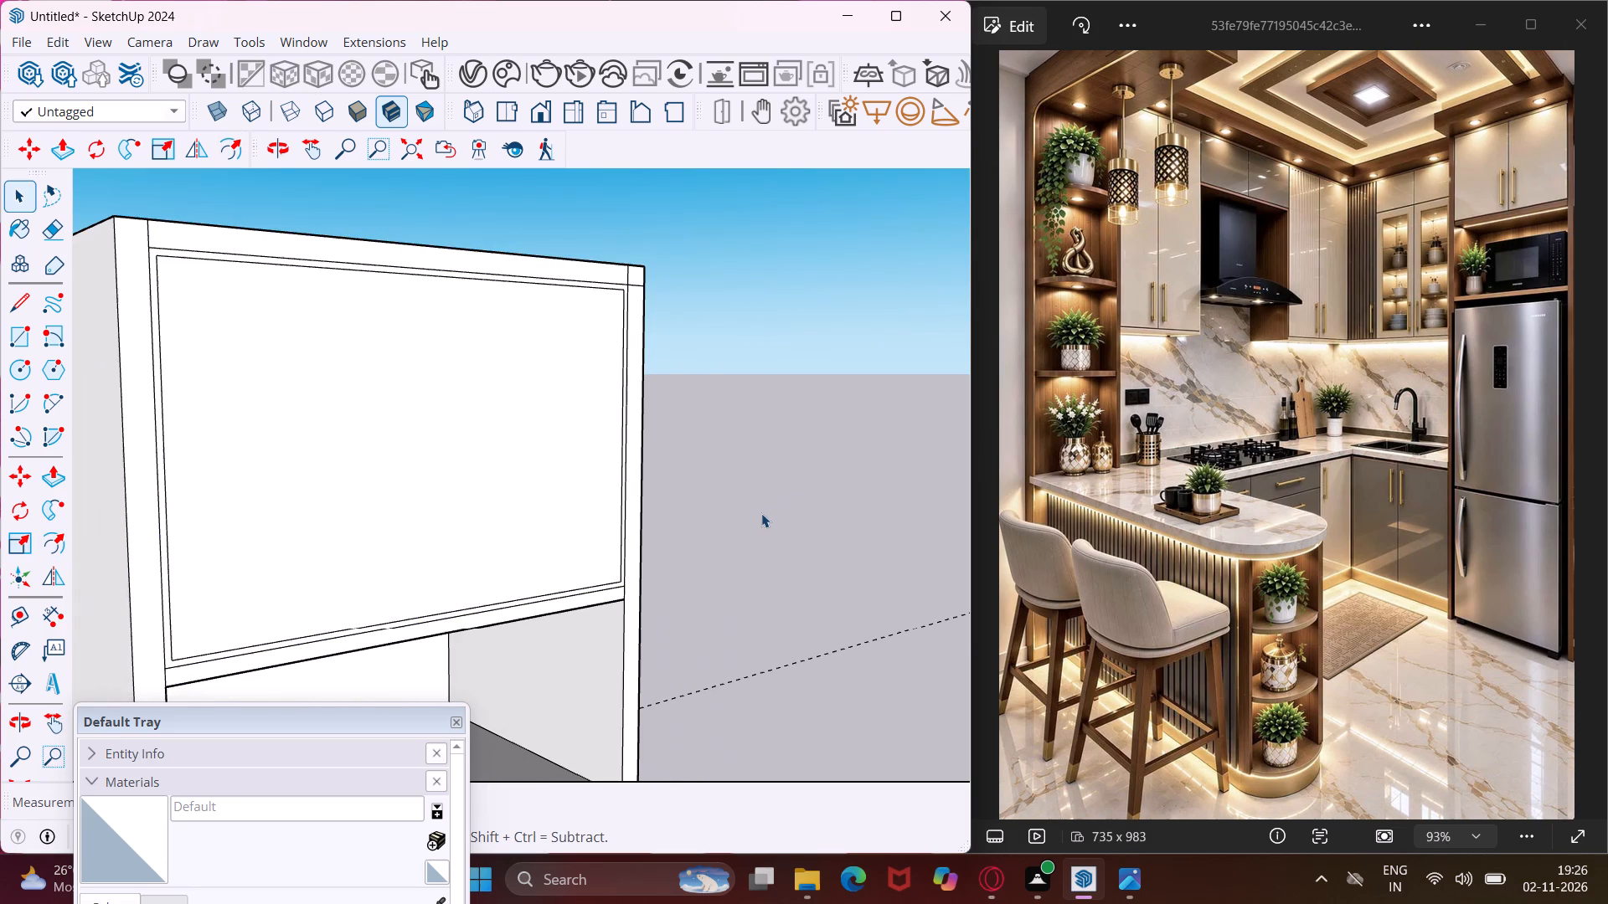
# Draw a vertical line from the midpoint of the inset rectangle's bottom edge to its top edge, dividing the front into two doors.
pyautogui.click(18, 316)
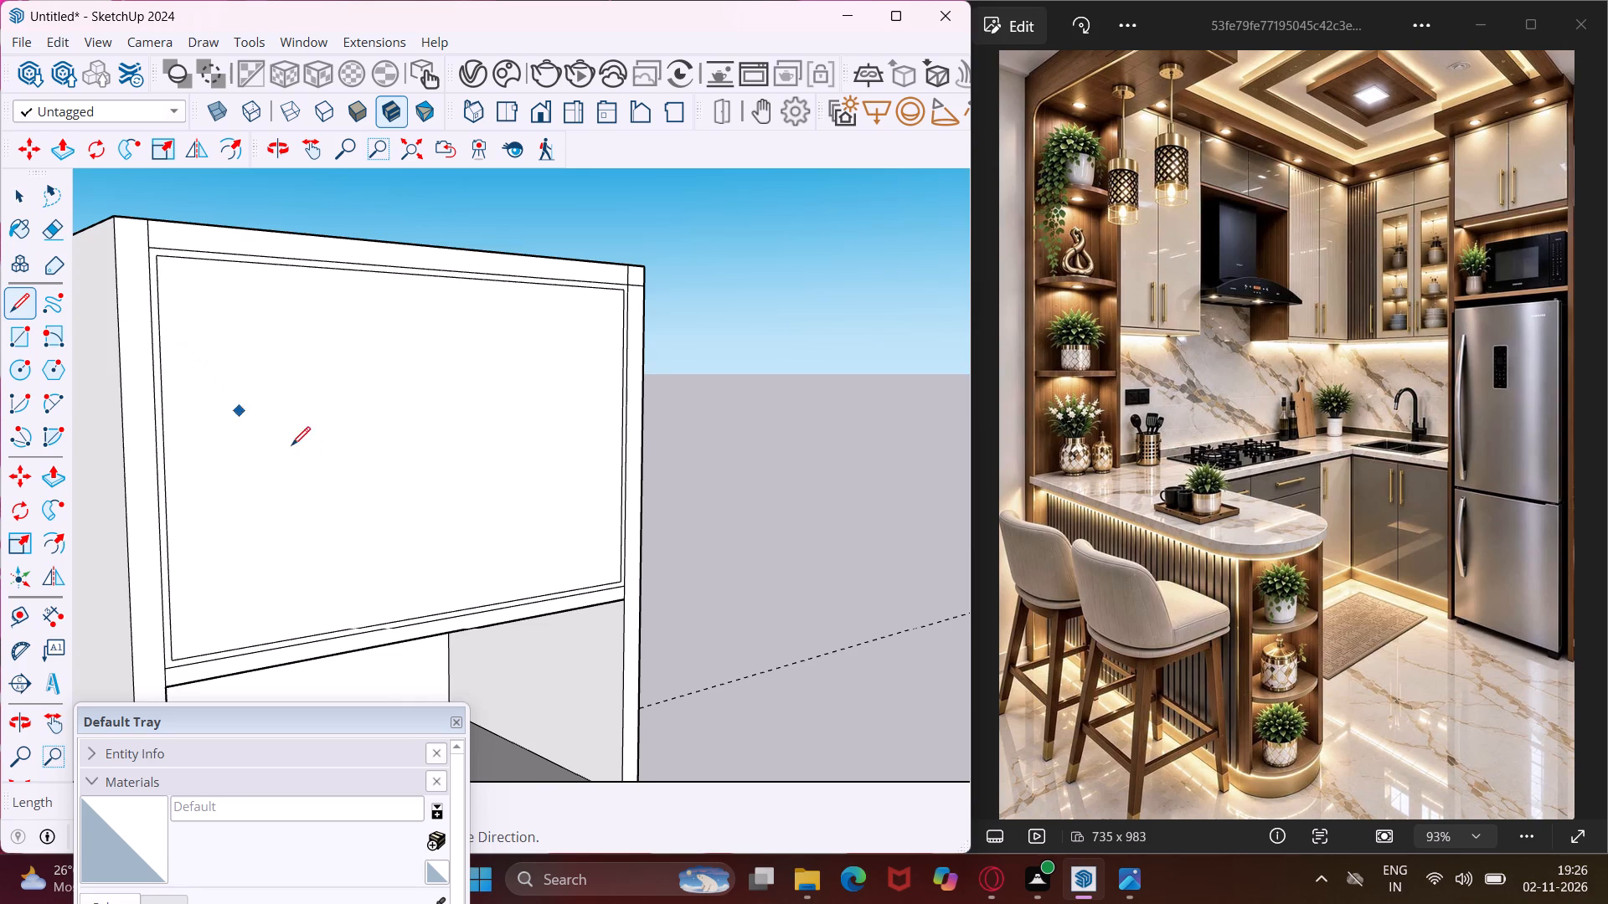
pyautogui.click(429, 617)
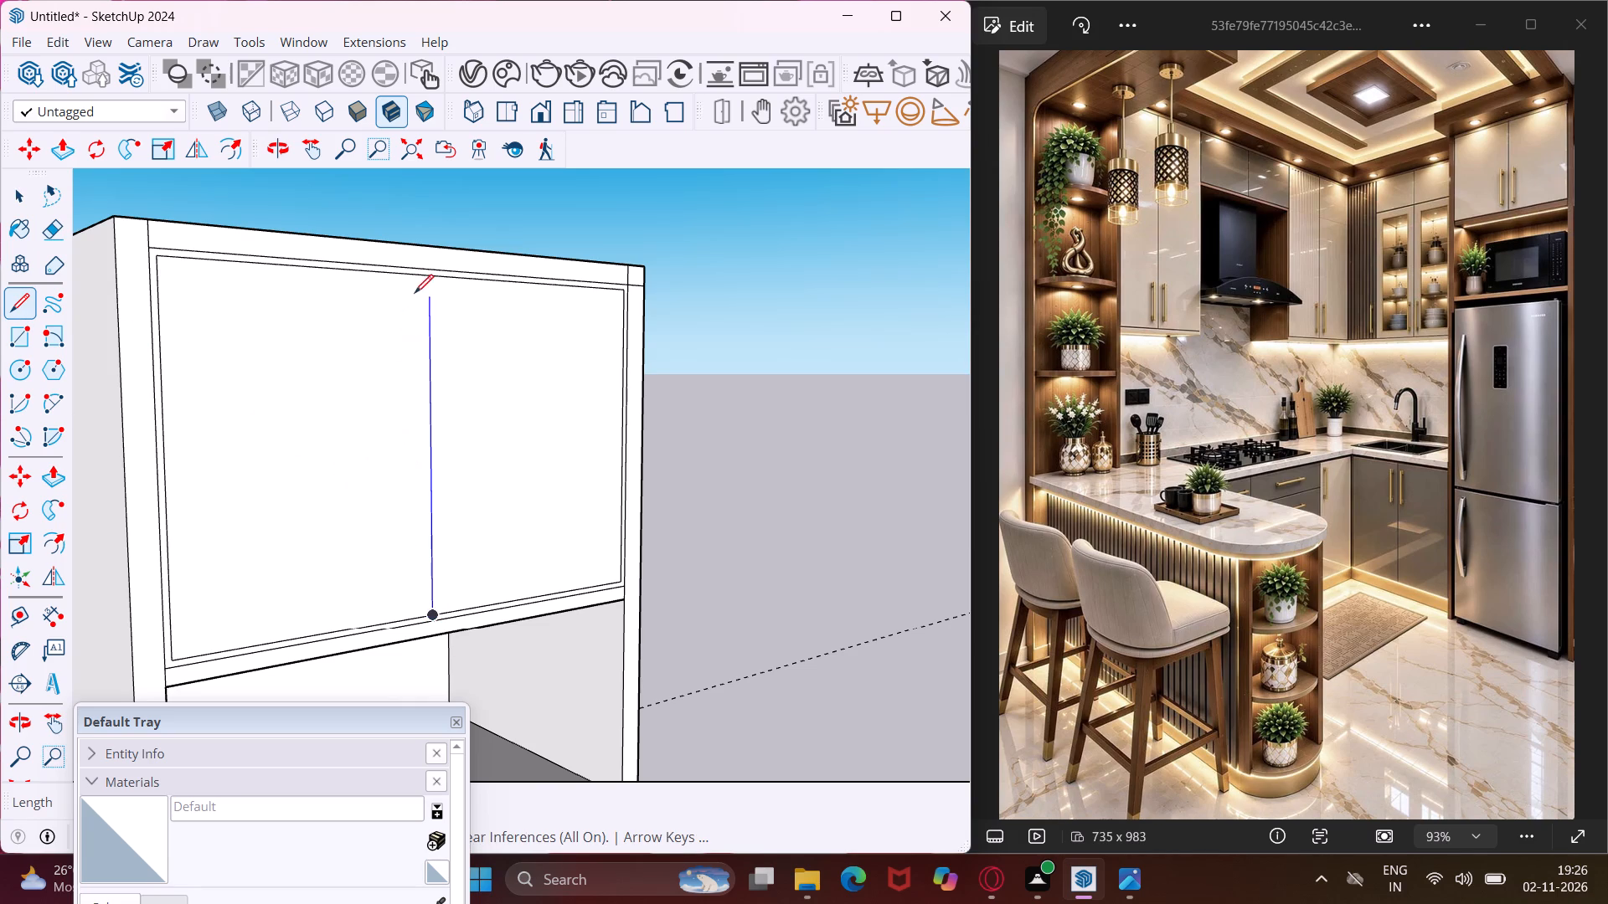
pyautogui.click(425, 280)
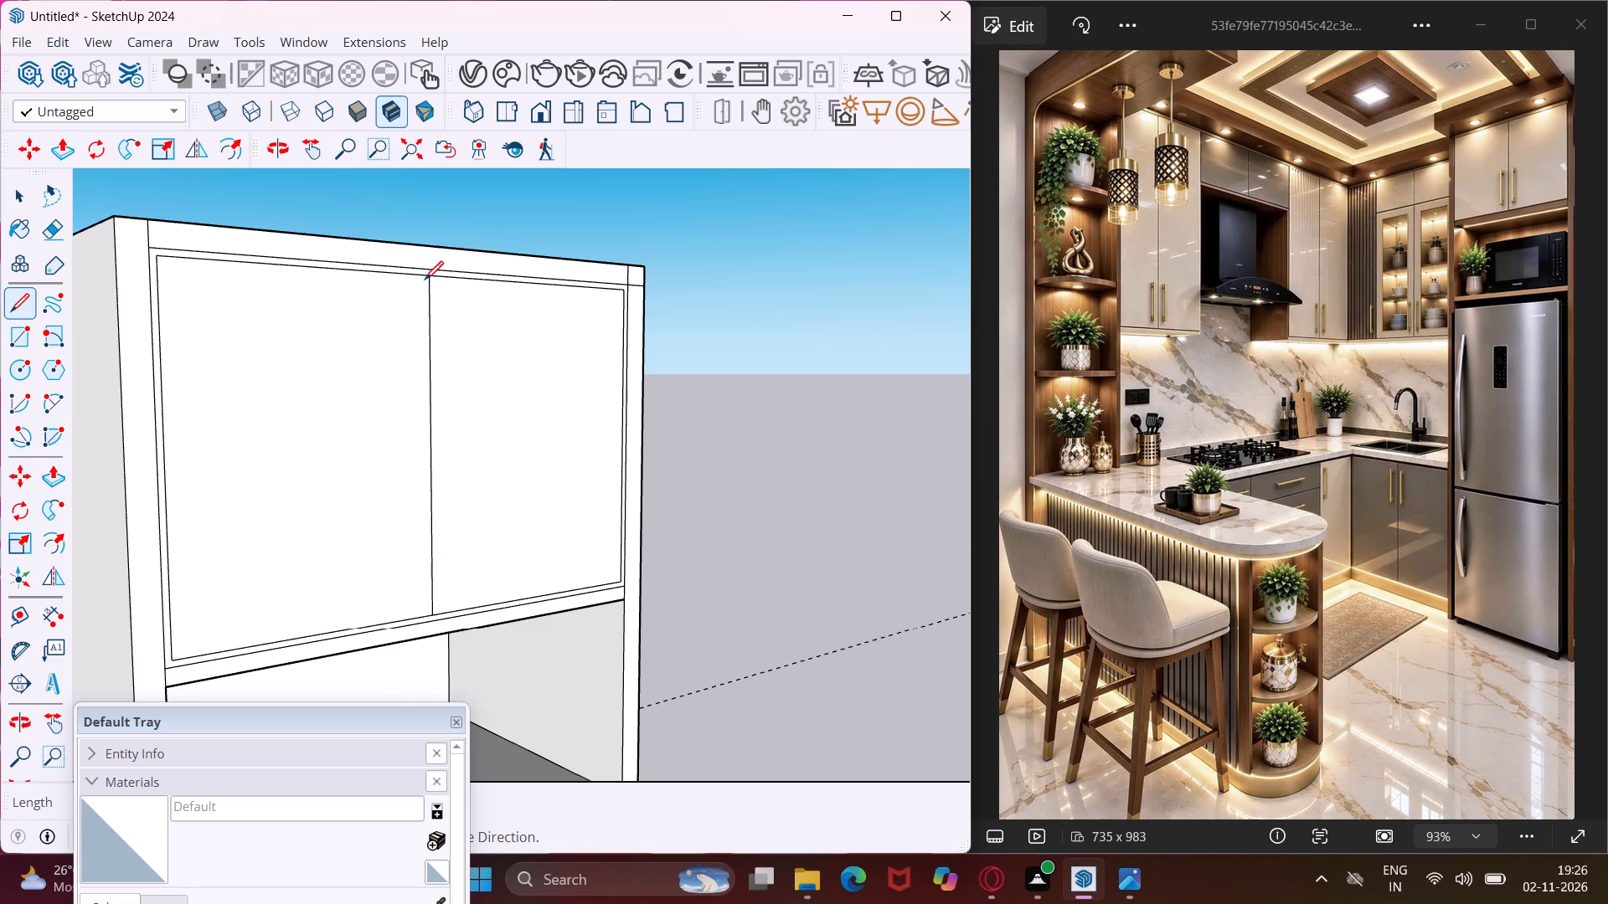
pyautogui.press('Escape')
pyautogui.press('space')
pyautogui.scroll(6, 431, 603)
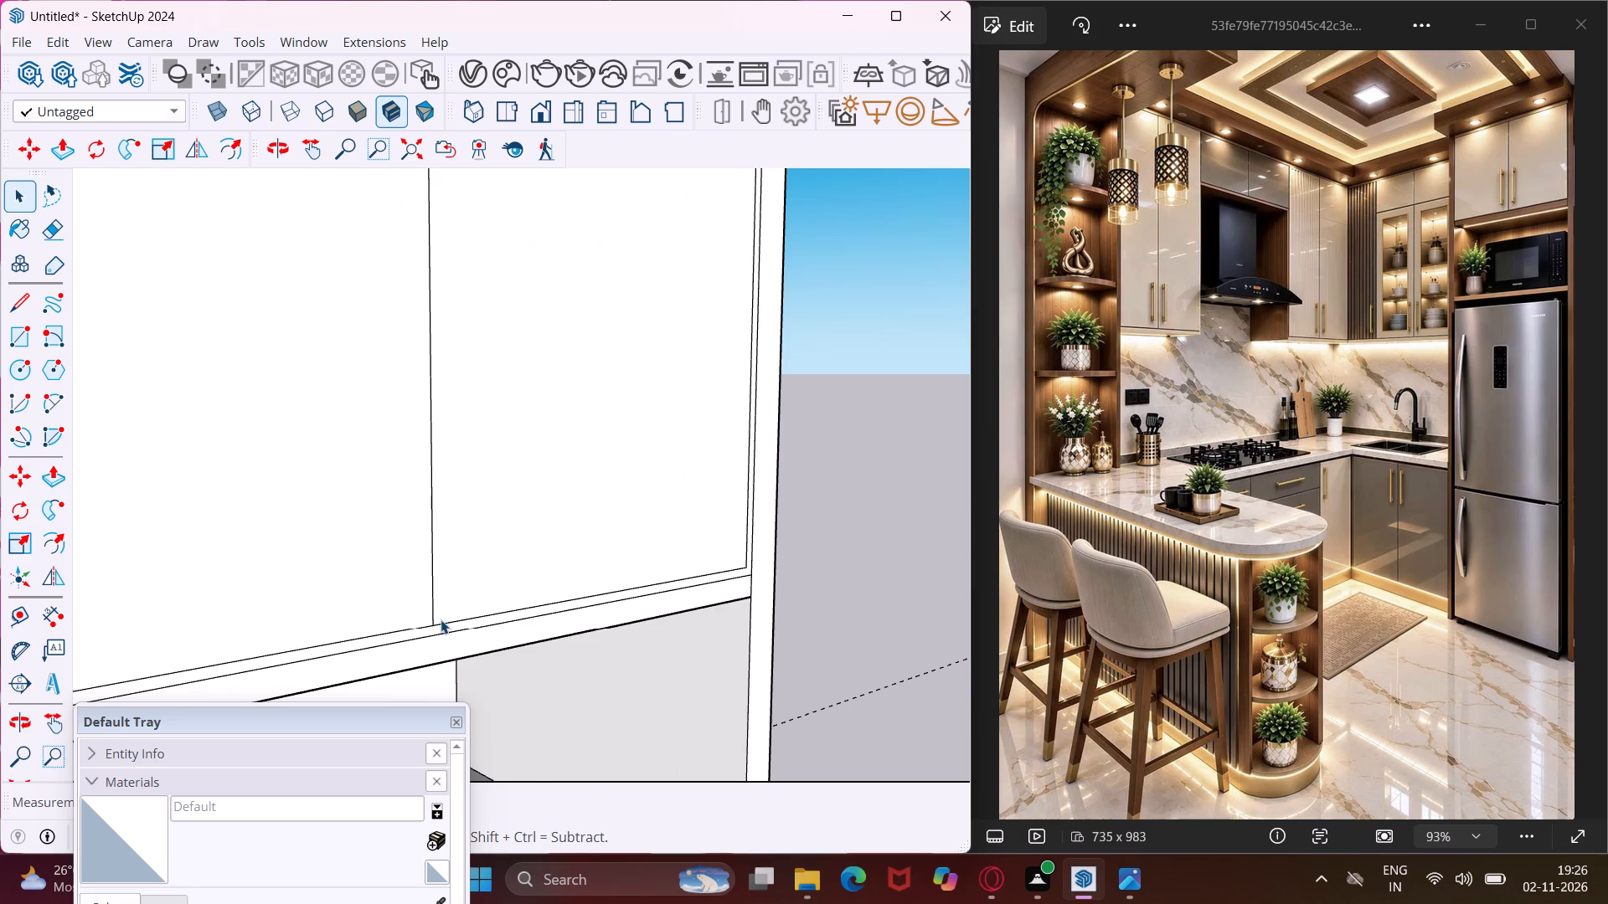
# Copy the vertical divider line between the two upper doors 0.4" sideways to form the gap between the doors.
pyautogui.click(433, 612)
pyautogui.press('m')
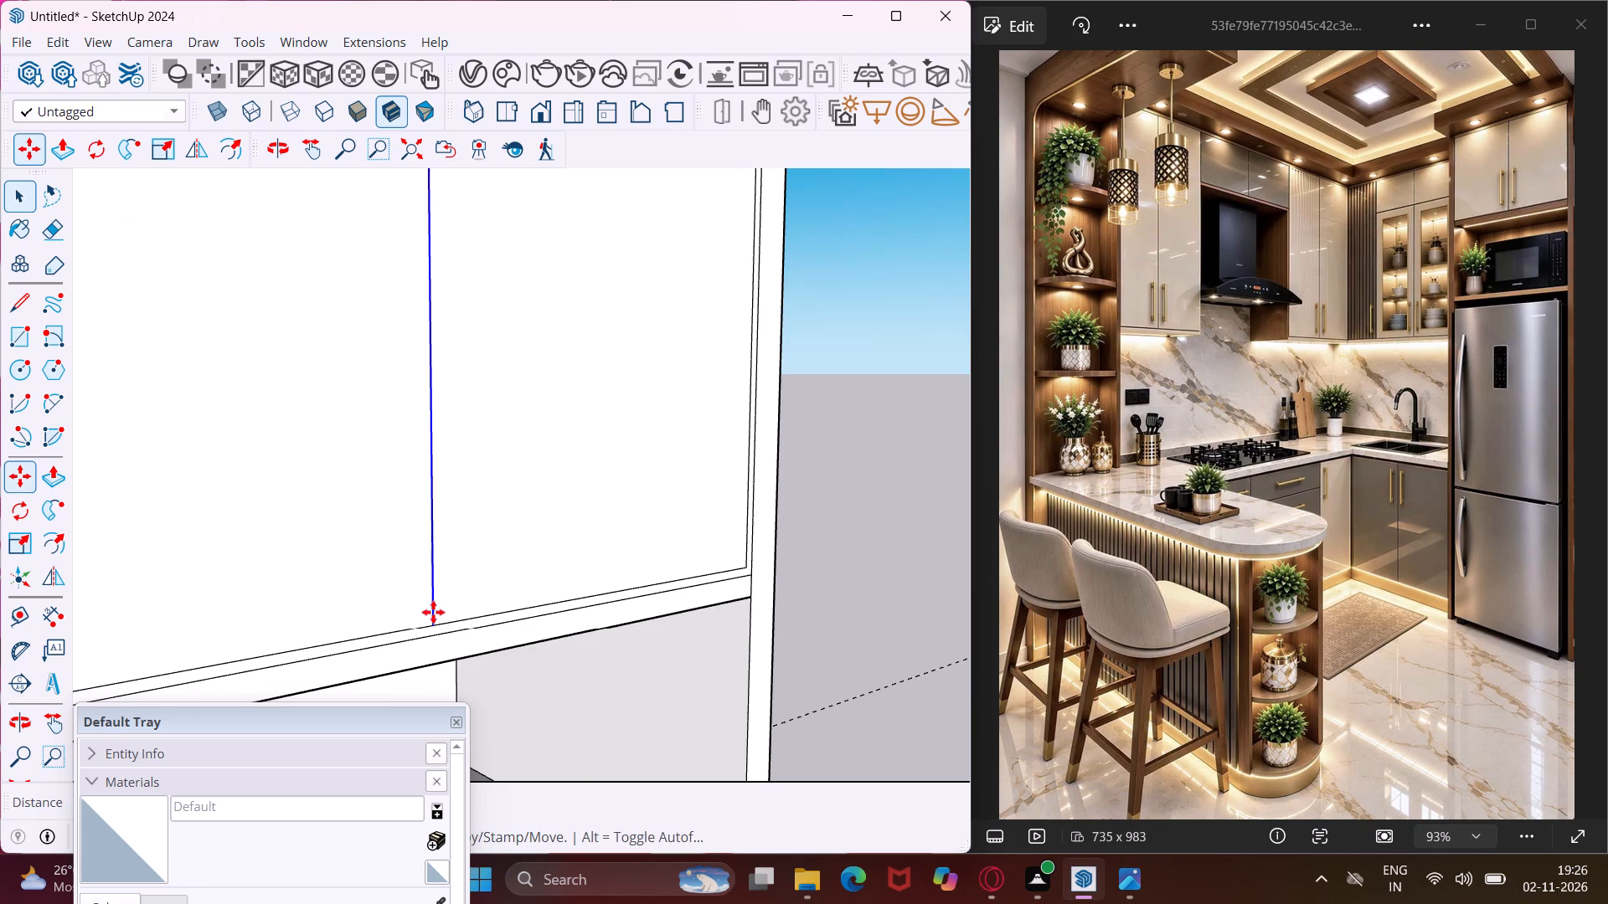
pyautogui.scroll(4, 441, 637)
pyautogui.click(428, 624)
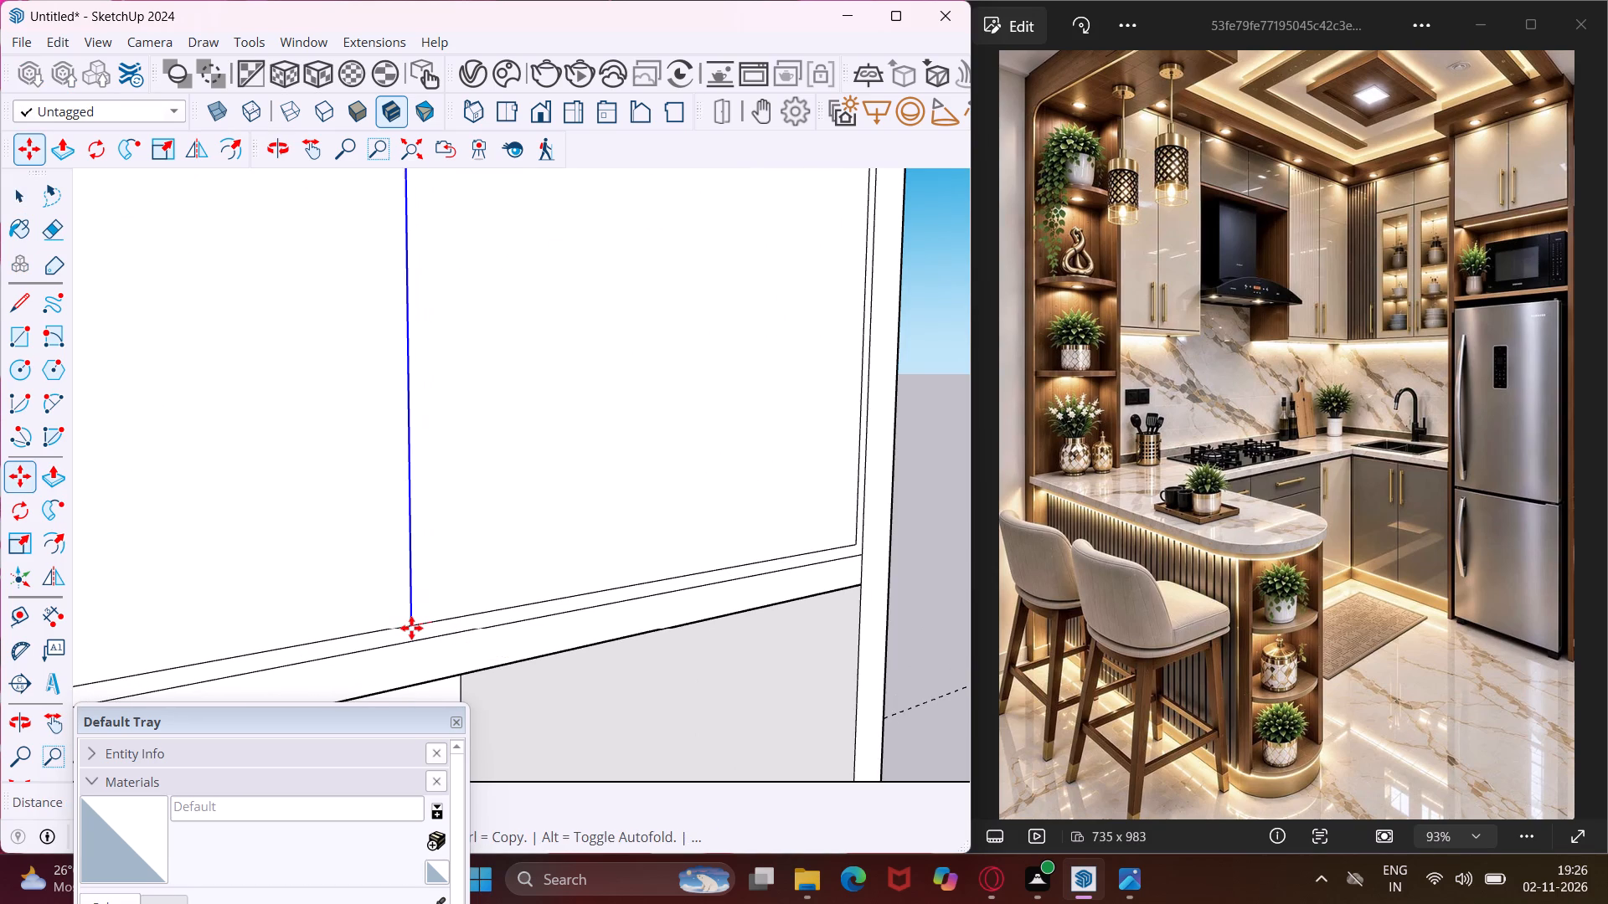
pyautogui.write('.4"')
pyautogui.press('Return')
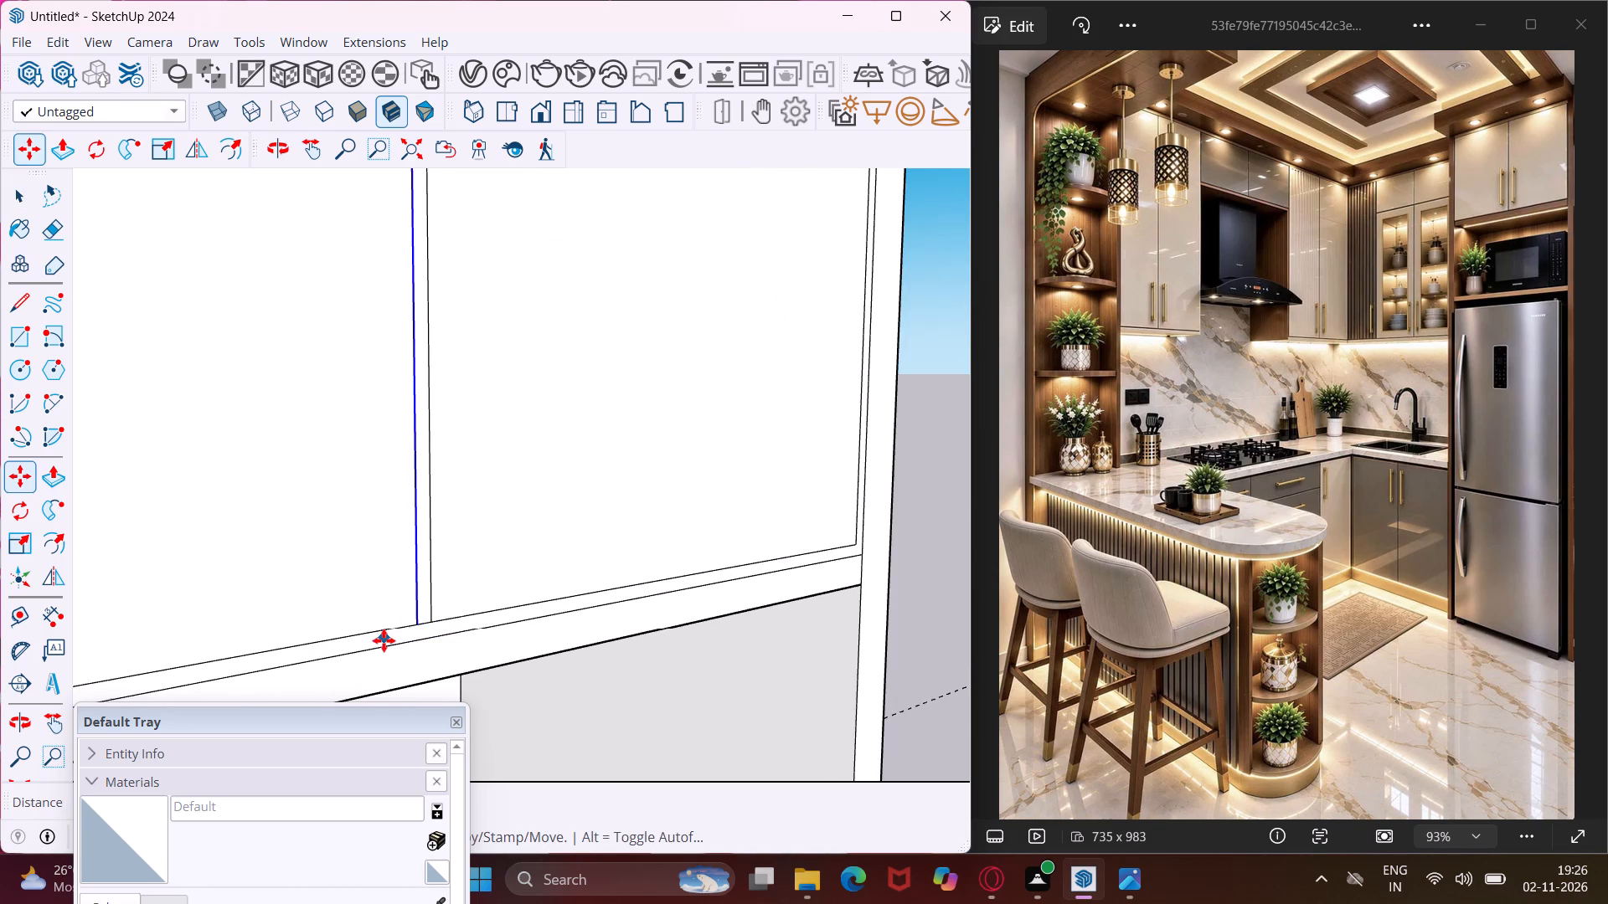
pyautogui.scroll(-5, 487, 578)
pyautogui.scroll(-12, 353, 542)
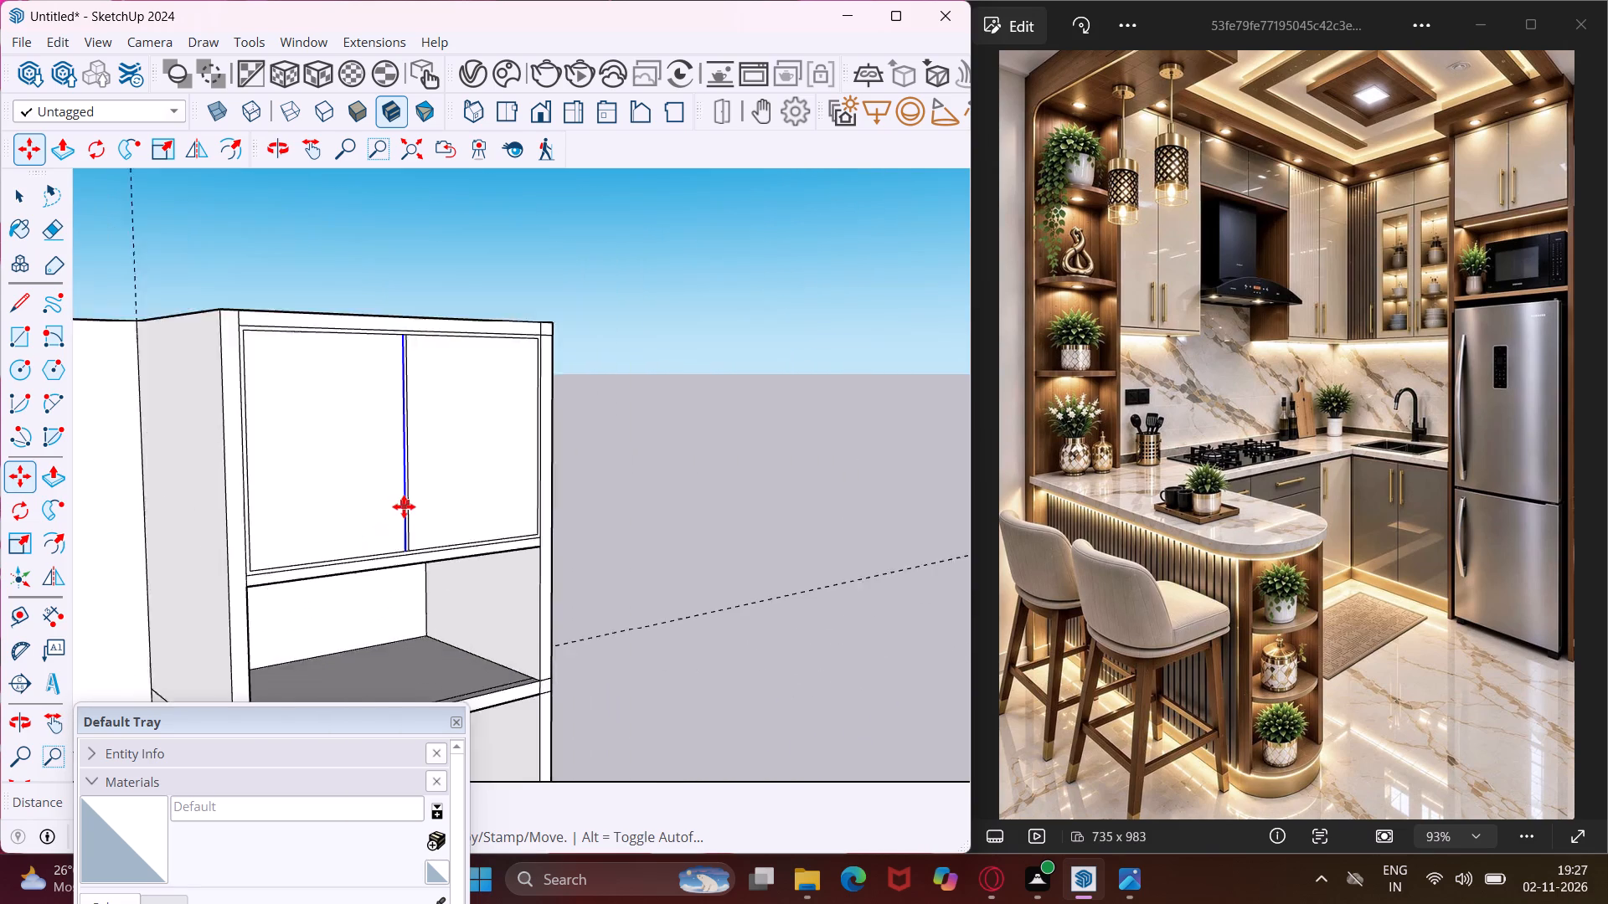
pyautogui.scroll(-6, 404, 506)
pyautogui.press('Escape')
pyautogui.press('space')
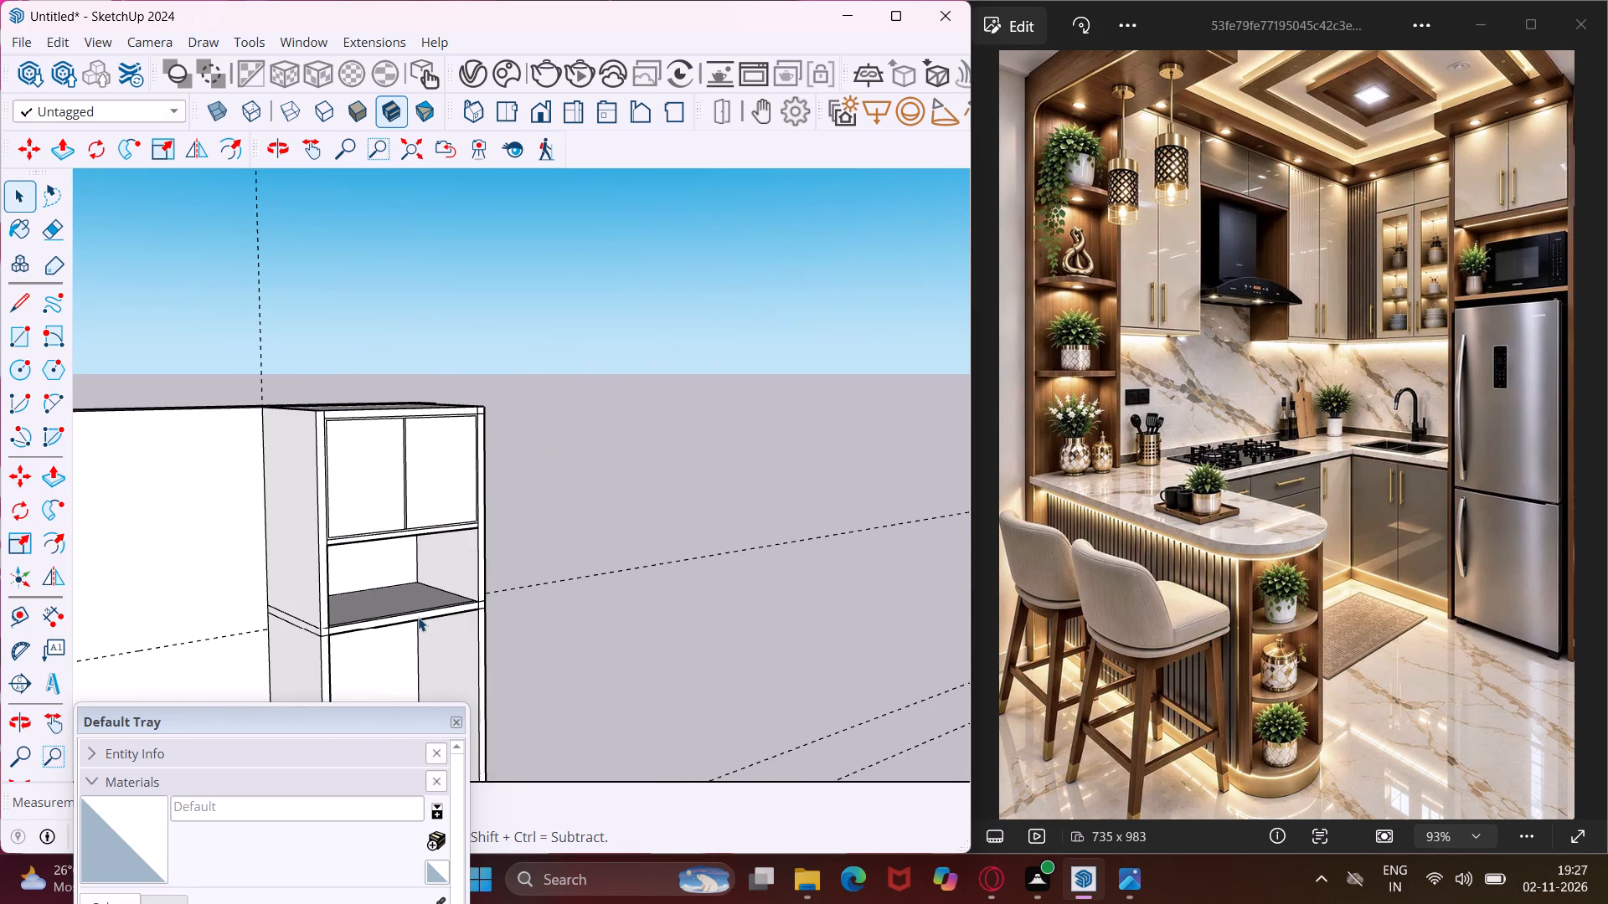
# Erase the seam lines near the front edge of the open shelf compartment, on the shelf's top, the inner side panel and the shelf's underside.
pyautogui.scroll(16, 418, 617)
pyautogui.moveTo(482, 542); pyautogui.dragTo(540, 640, button='middle')
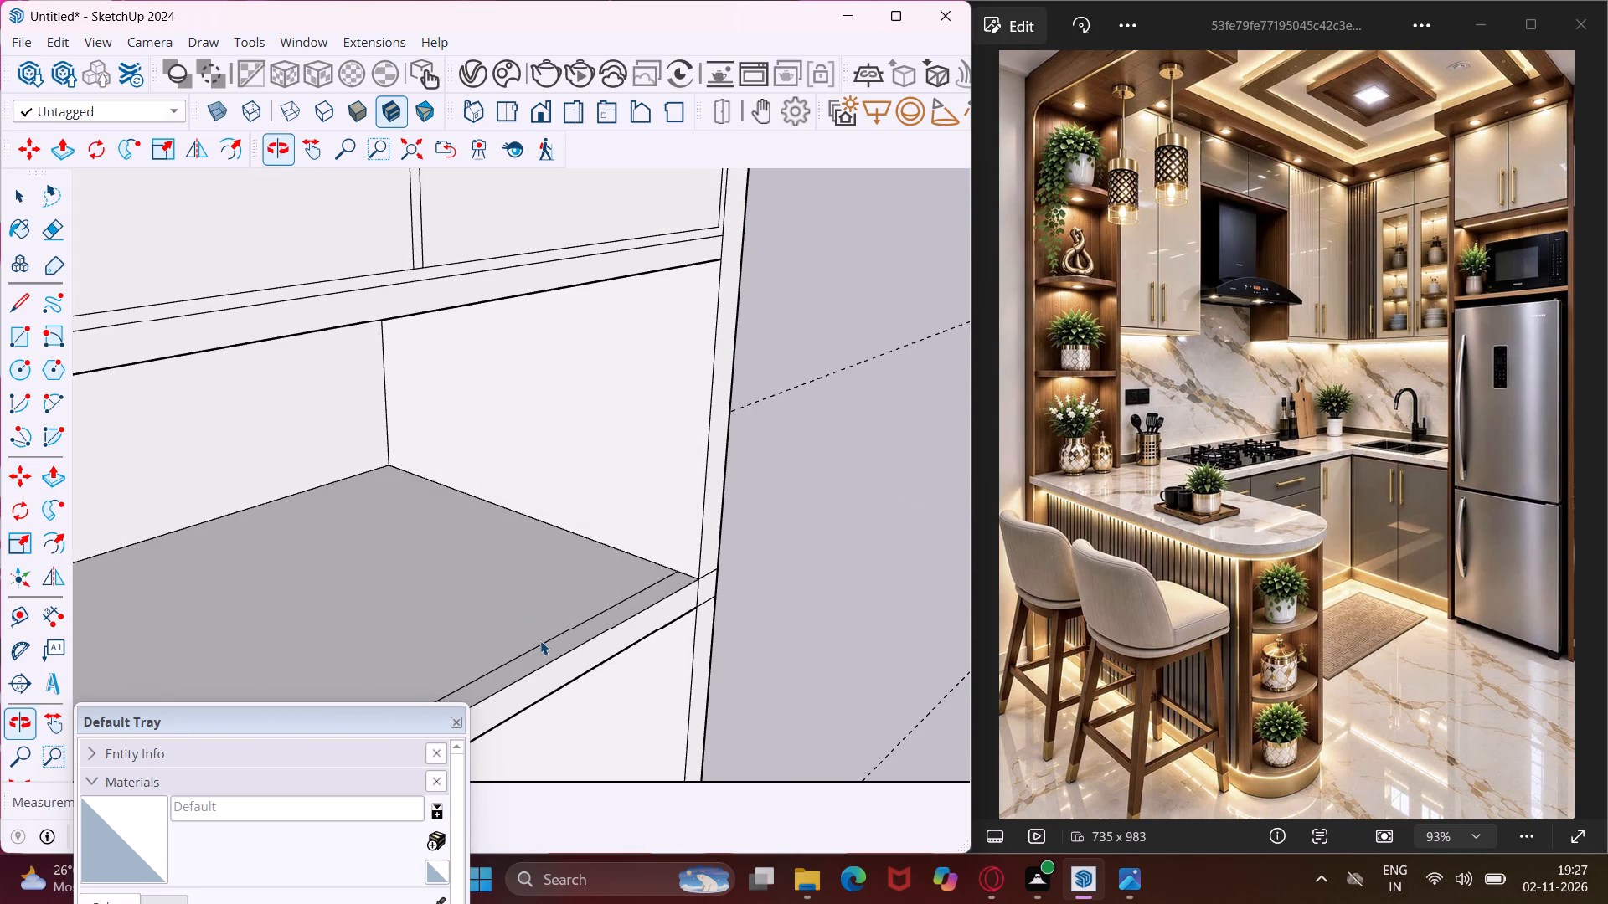
pyautogui.press('e')
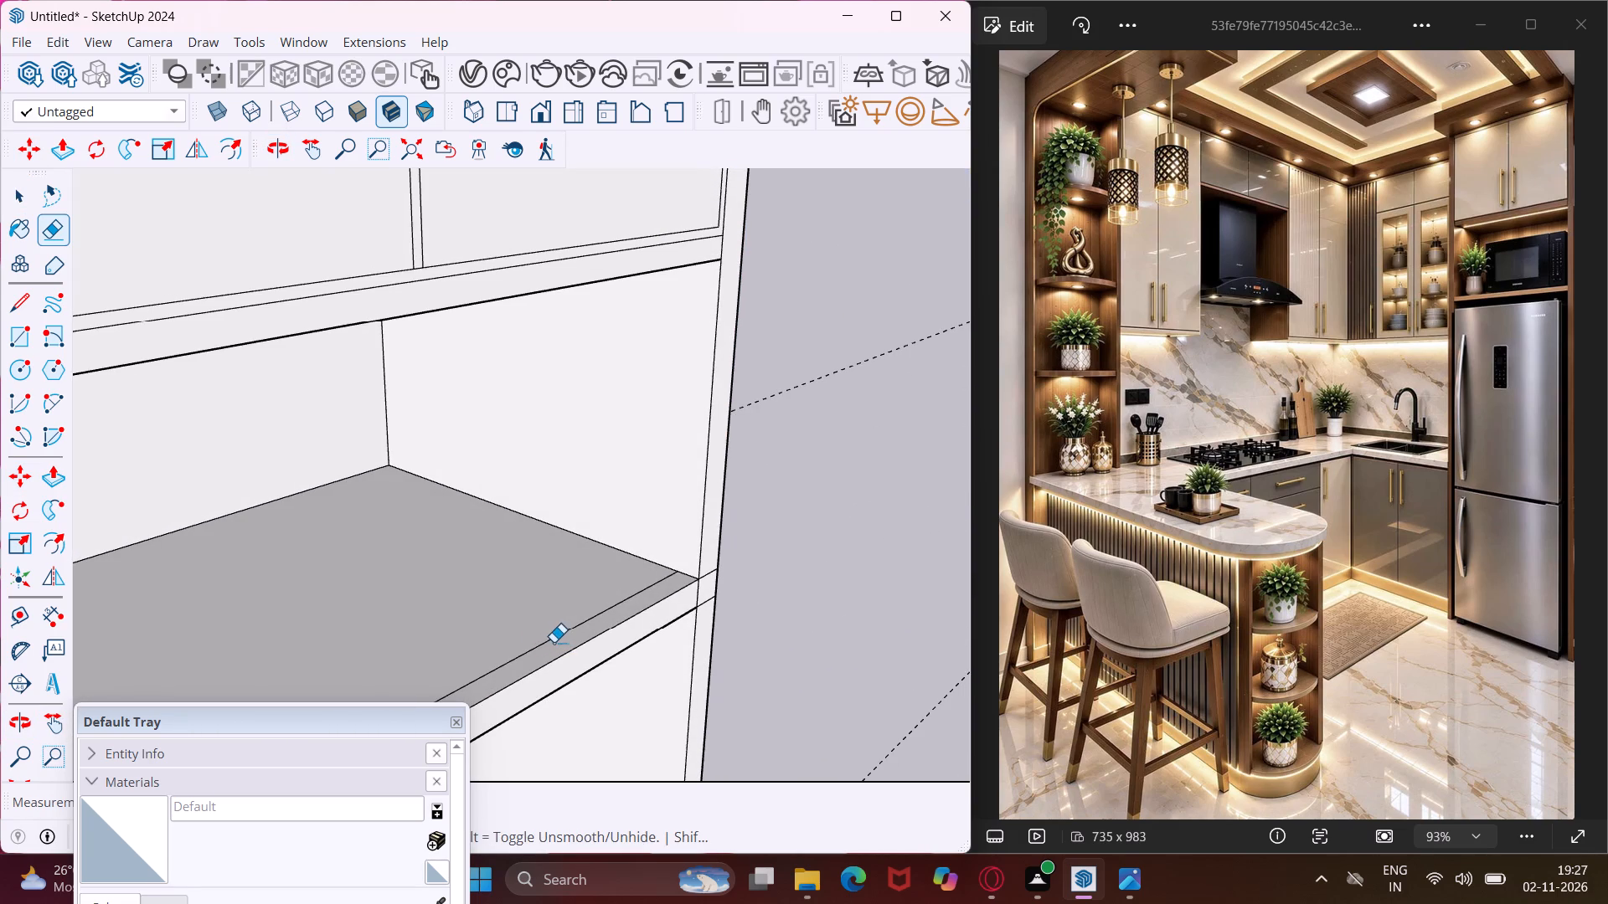
pyautogui.click(551, 641)
pyautogui.scroll(-13, 568, 530)
pyautogui.moveTo(528, 588); pyautogui.dragTo(508, 583, button='middle')
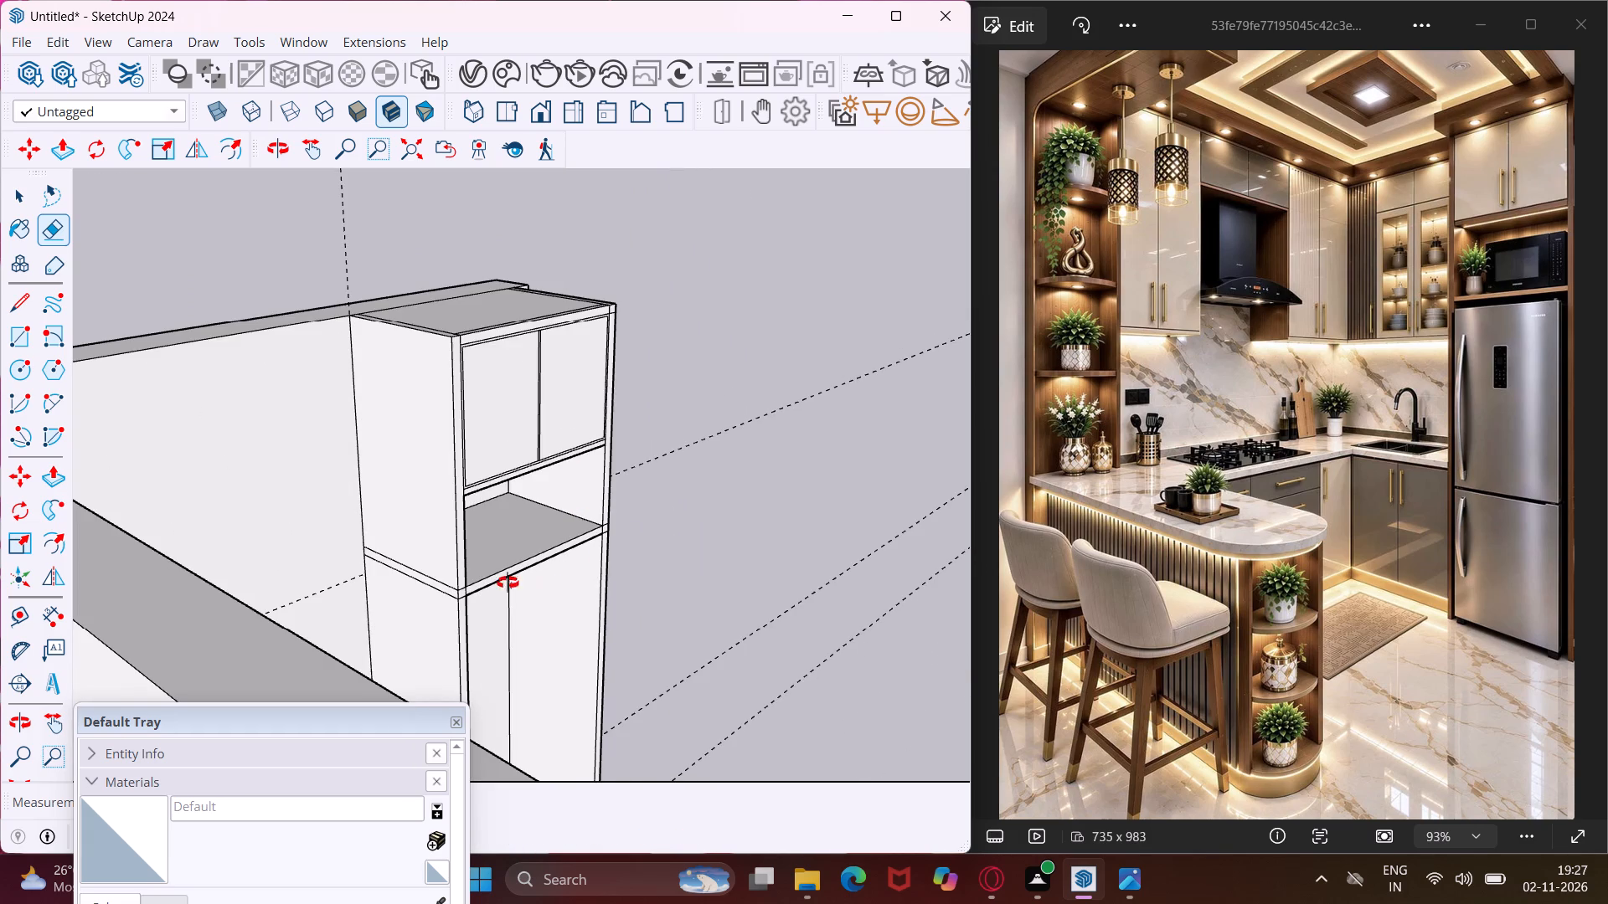
pyautogui.moveTo(508, 583); pyautogui.dragTo(79, 331, button='middle')
pyautogui.scroll(3, 431, 543)
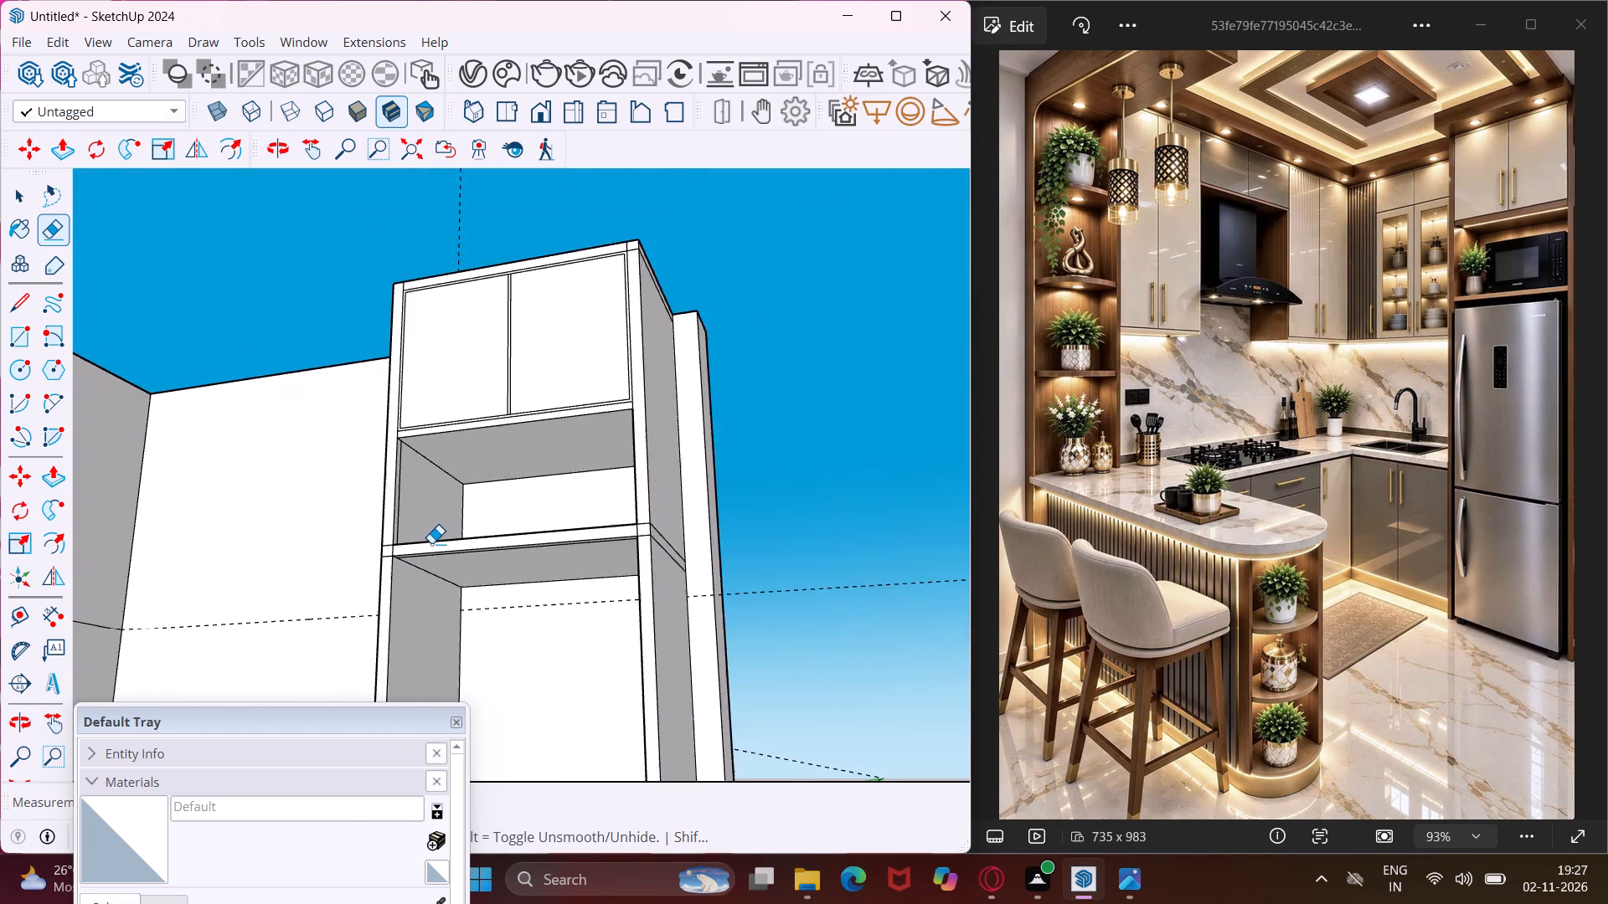
pyautogui.scroll(10, 431, 543)
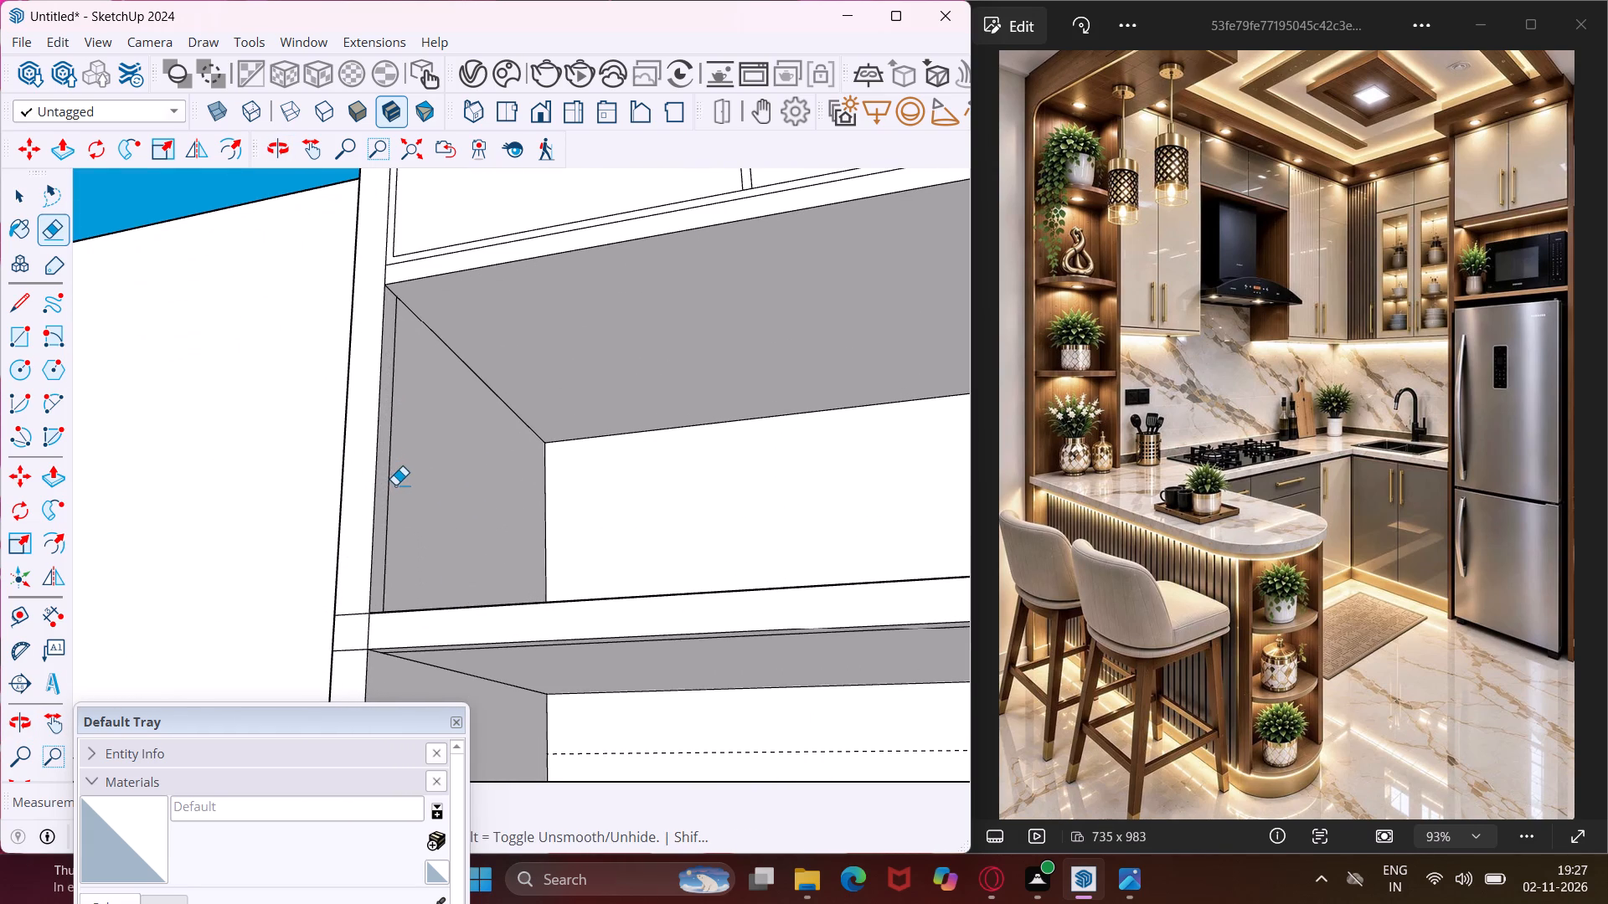
pyautogui.click(391, 480)
pyautogui.scroll(-4, 391, 480)
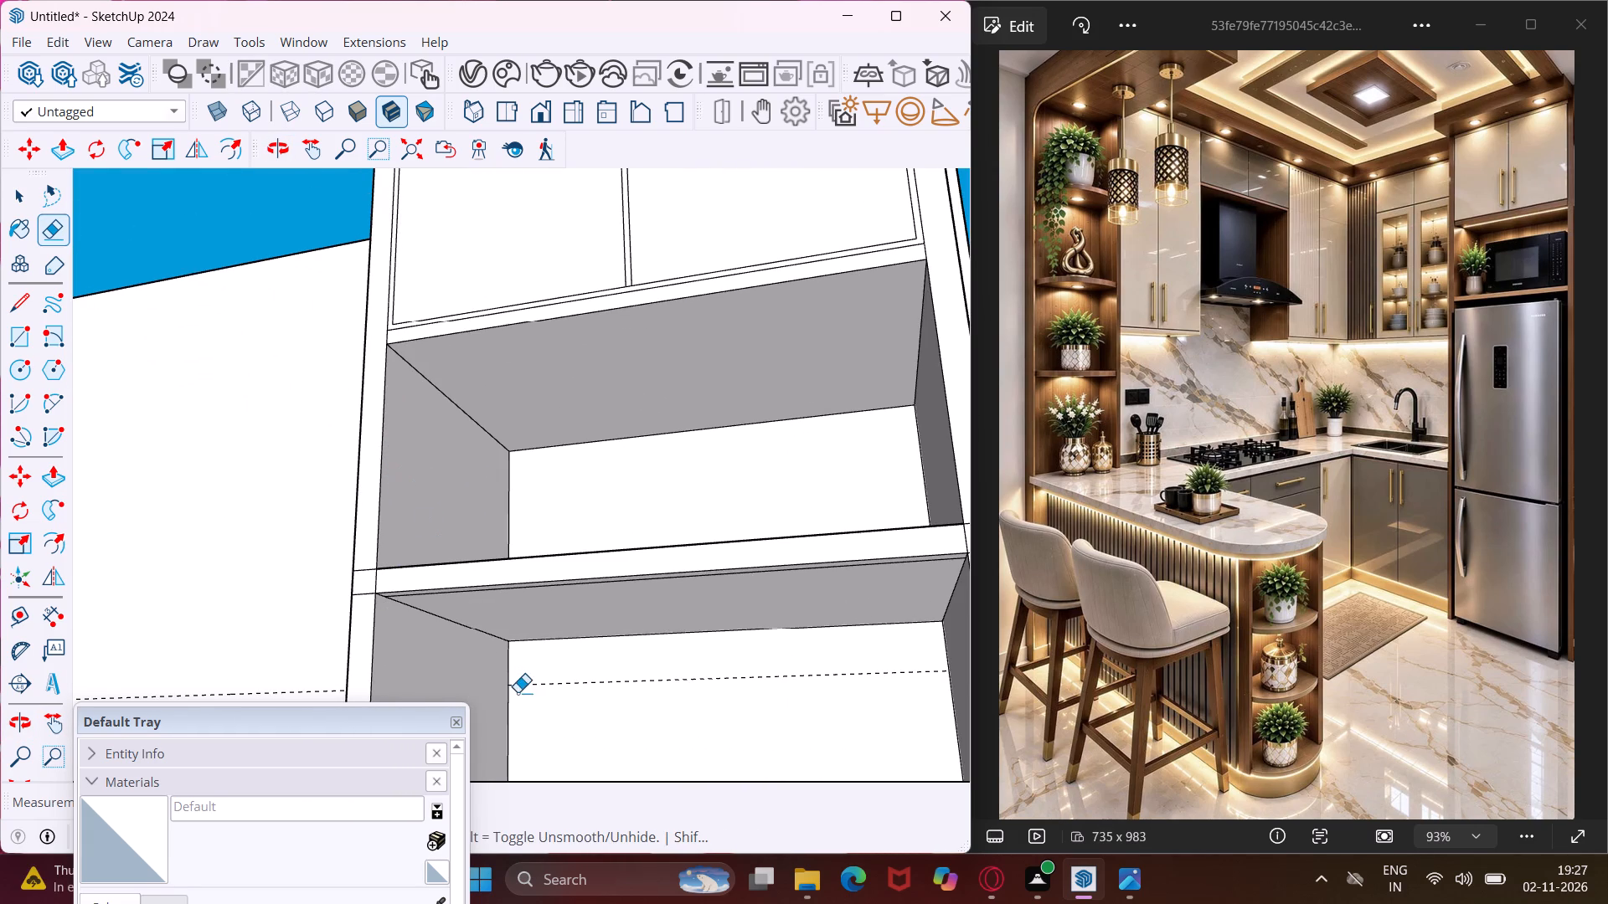
pyautogui.moveTo(495, 673); pyautogui.dragTo(445, 572, button='middle')
pyautogui.scroll(-1, 445, 572)
pyautogui.scroll(5, 435, 568)
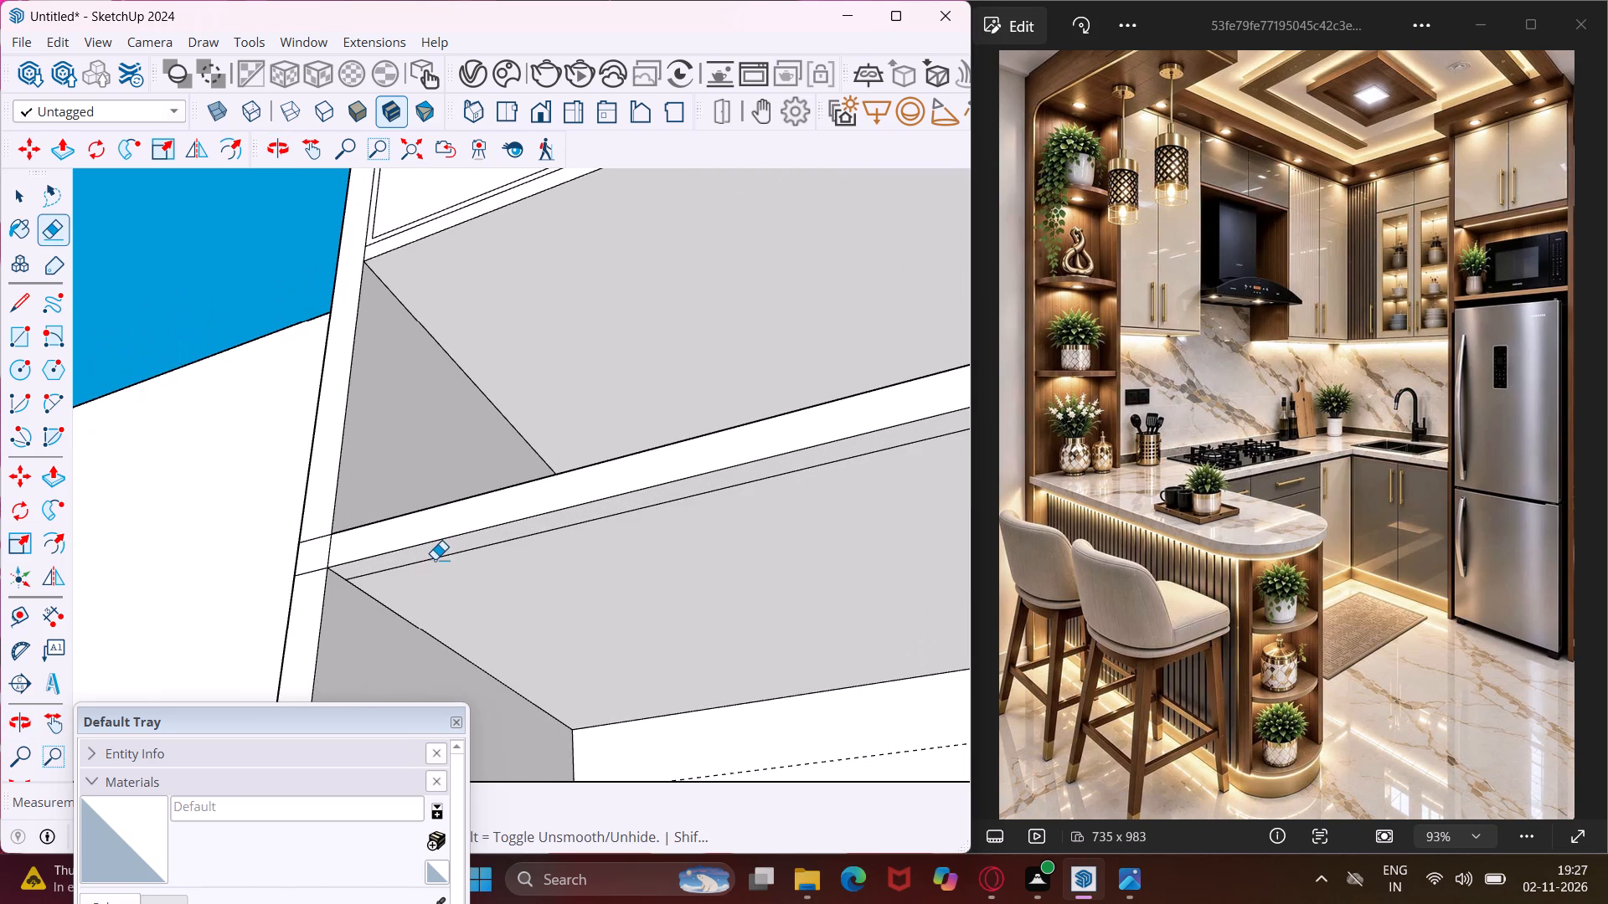
pyautogui.click(435, 558)
pyautogui.moveTo(439, 578); pyautogui.dragTo(503, 812, button='middle')
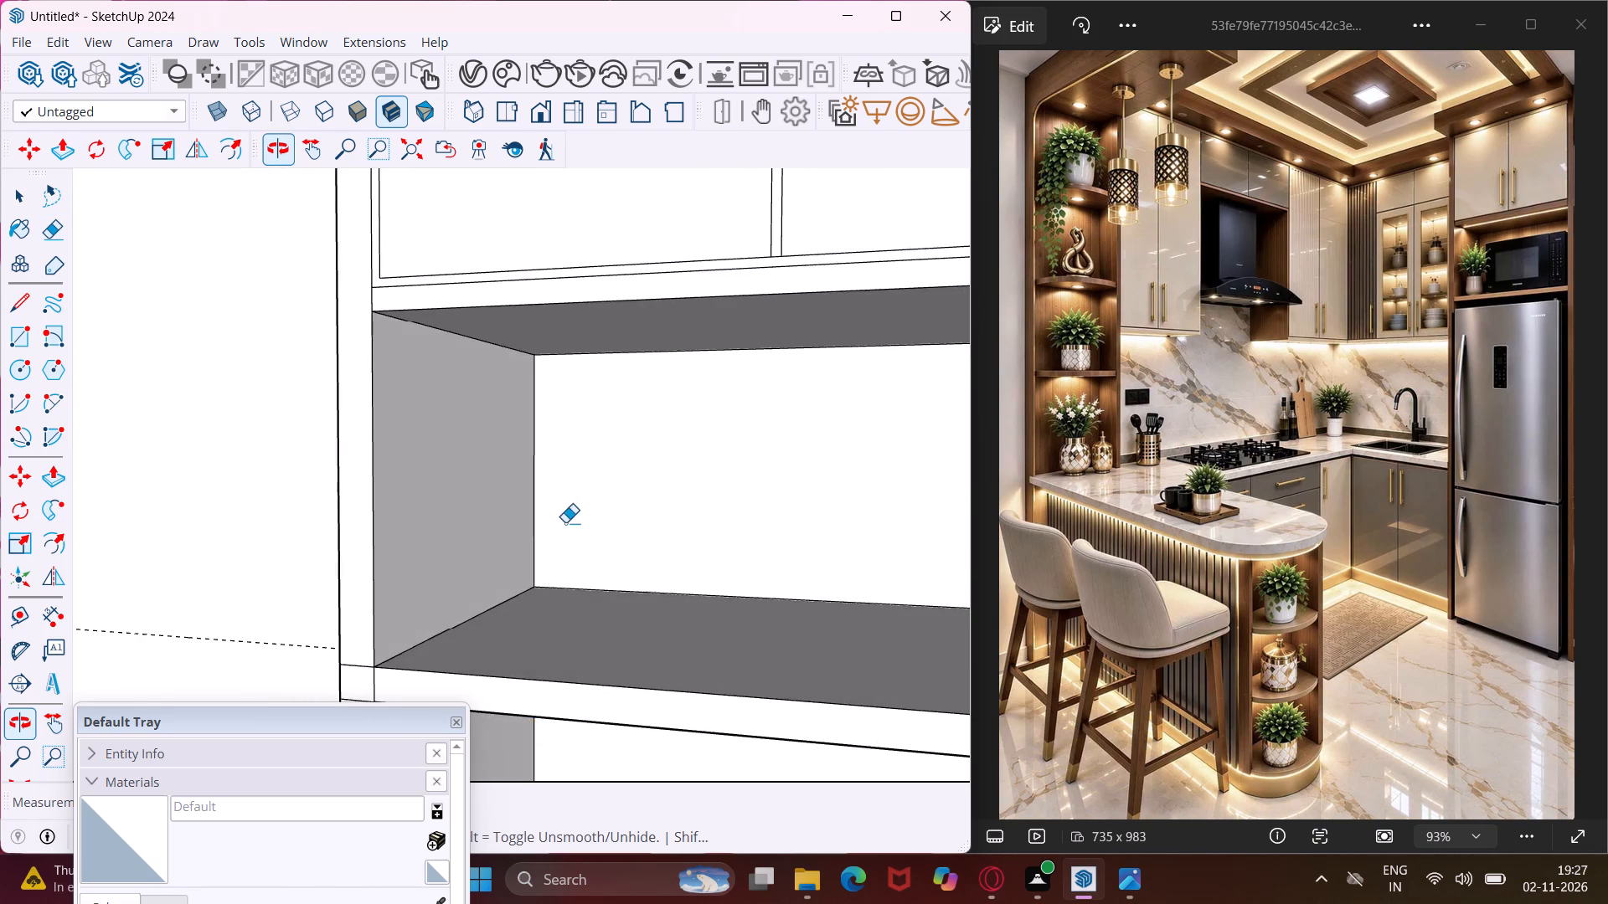
pyautogui.scroll(-13, 568, 514)
pyautogui.moveTo(577, 592); pyautogui.dragTo(779, 621, button='middle')
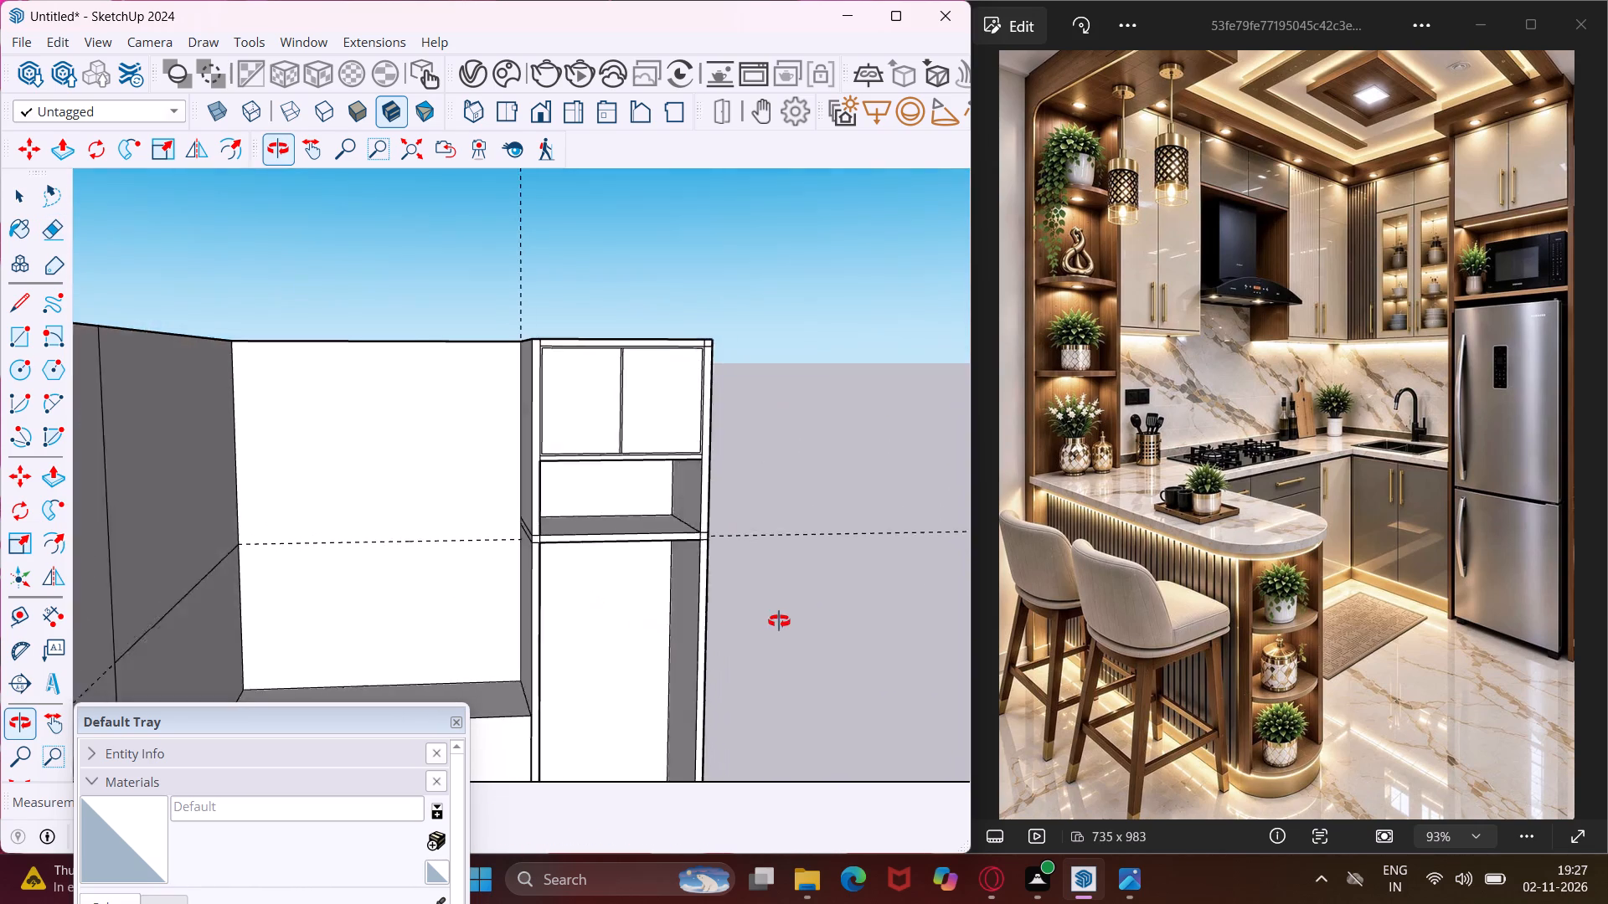
pyautogui.moveTo(779, 621); pyautogui.dragTo(842, 622, button='middle')
pyautogui.press('Escape')
pyautogui.press('space')
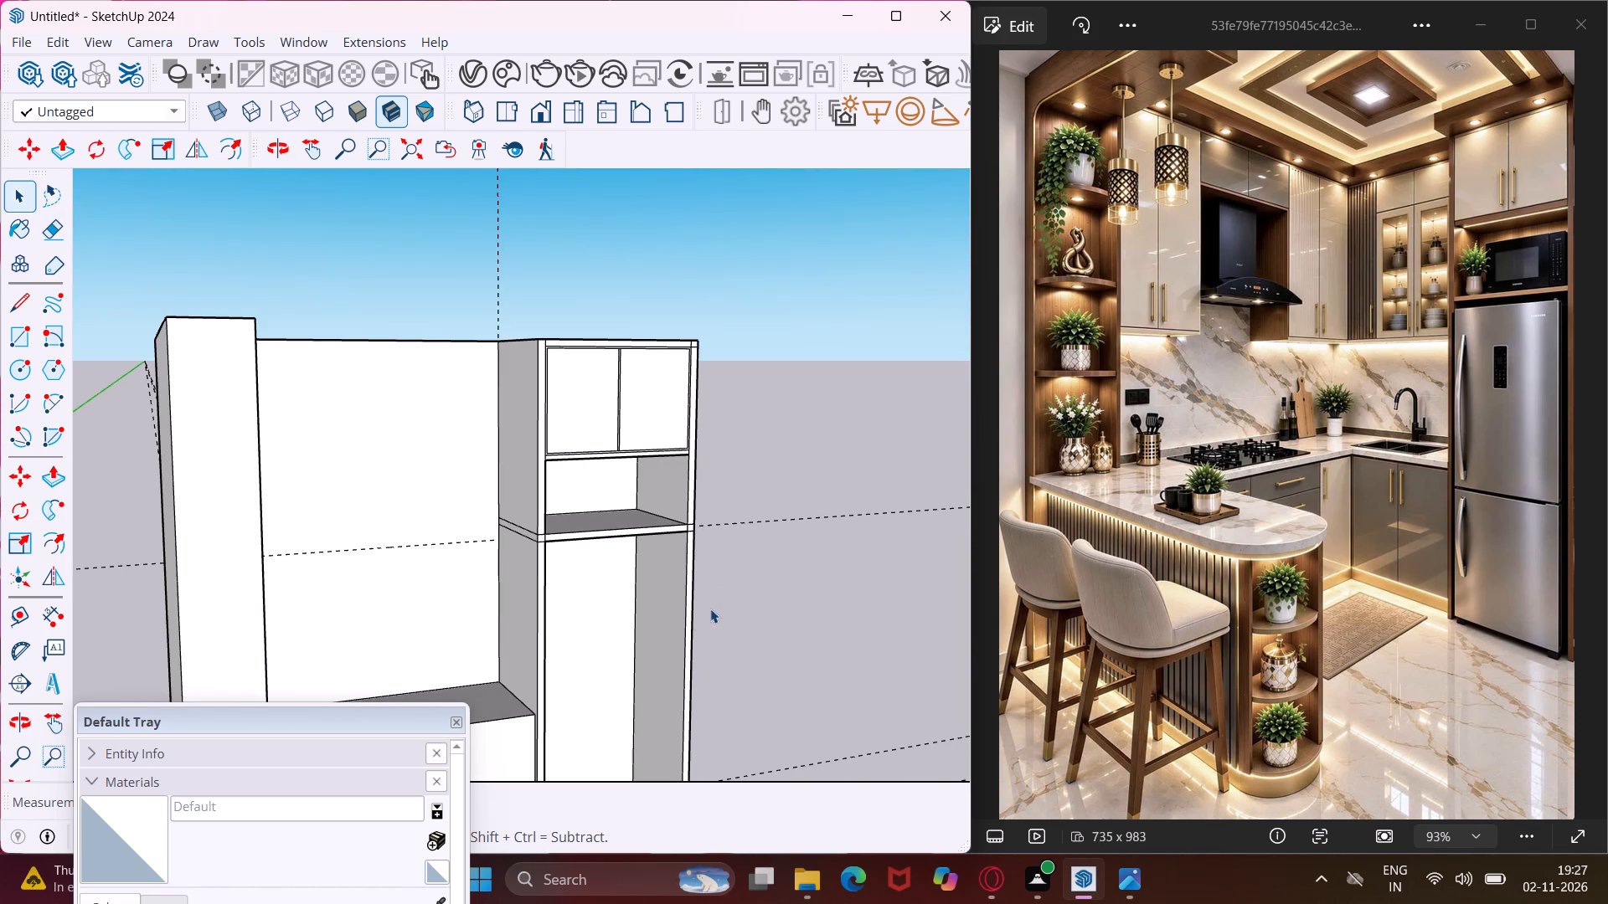
# Push/Pull the upper section of the side wall adjoining the back wall outward 1'4" to form an upper cabinet block.
pyautogui.scroll(-4, 502, 557)
pyautogui.moveTo(511, 562); pyautogui.dragTo(327, 608, button='middle')
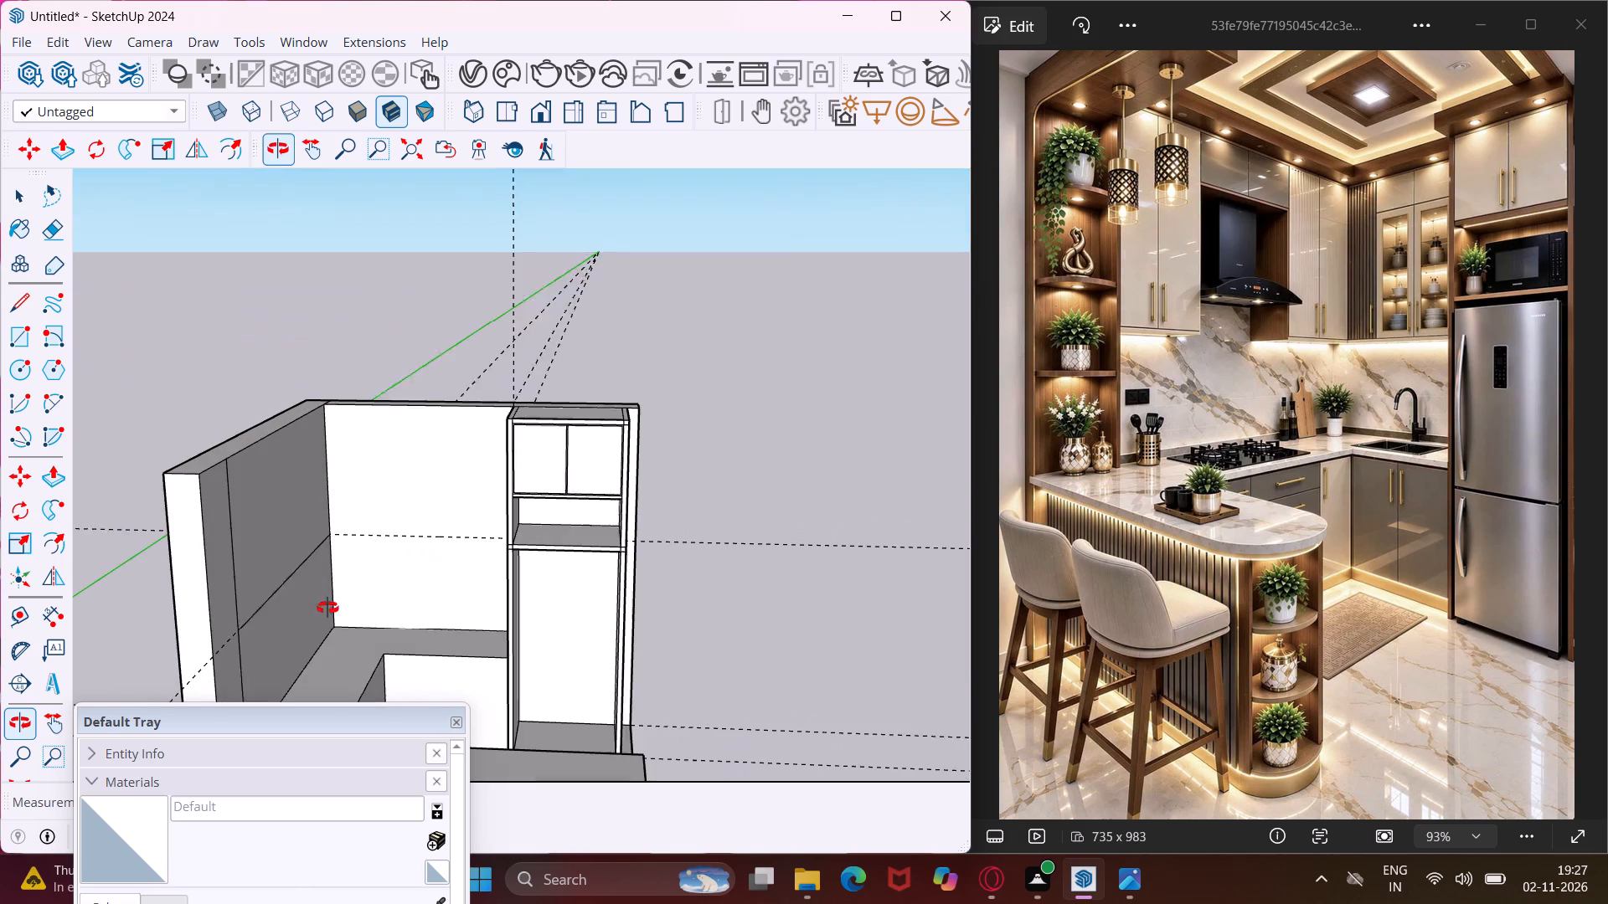
pyautogui.moveTo(327, 608); pyautogui.dragTo(327, 608, button='middle')
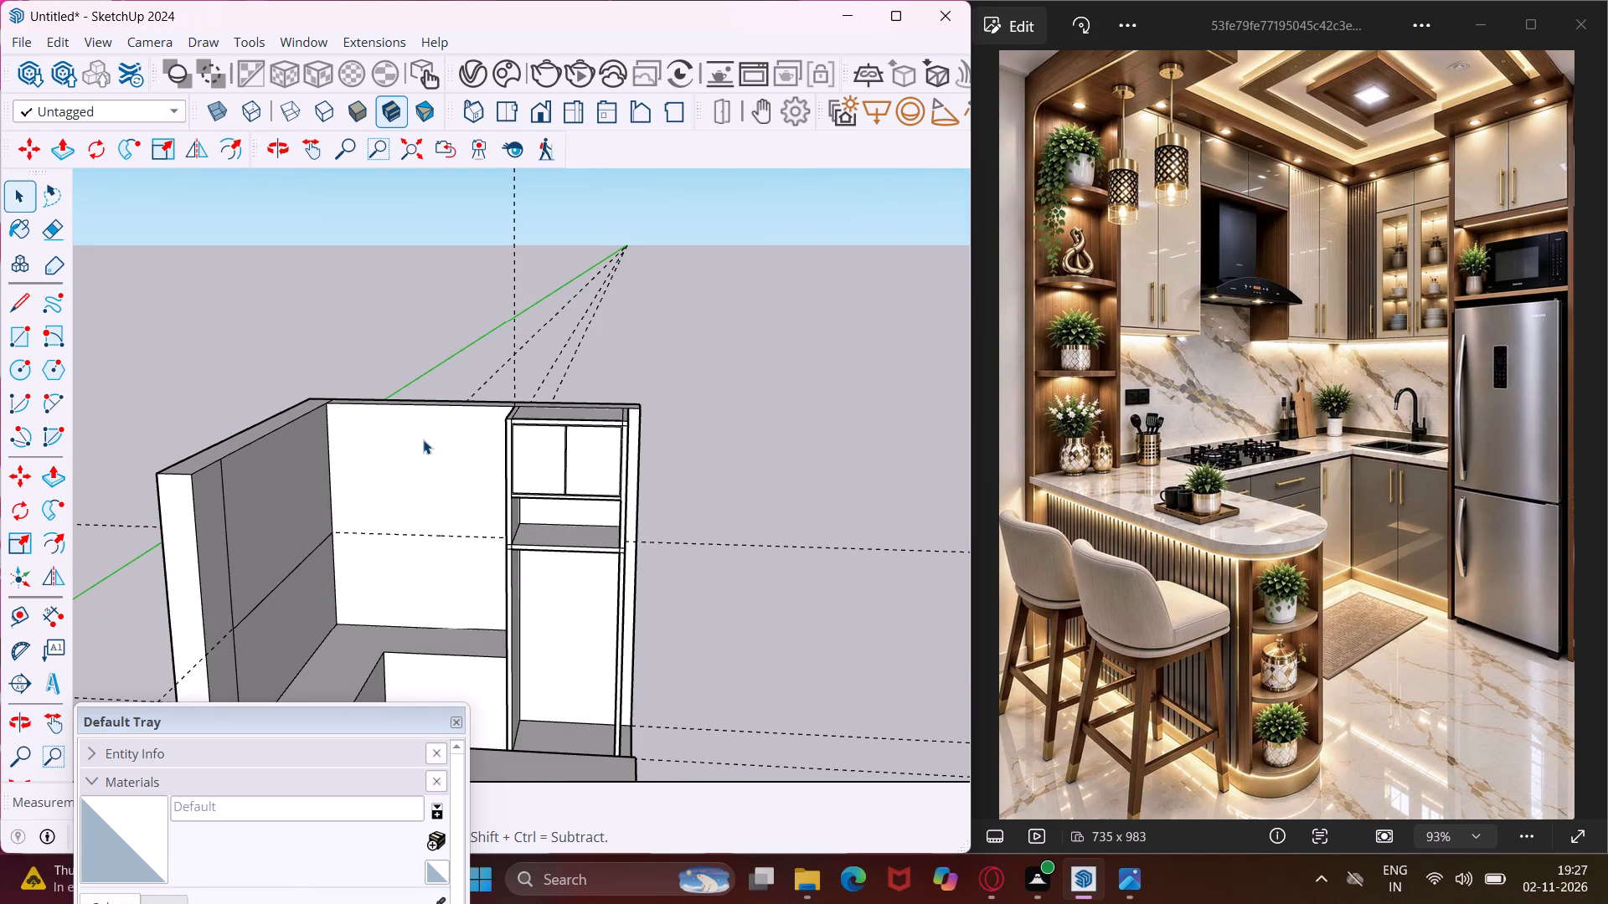
pyautogui.scroll(4, 423, 439)
pyautogui.moveTo(423, 439); pyautogui.dragTo(410, 356, button='middle')
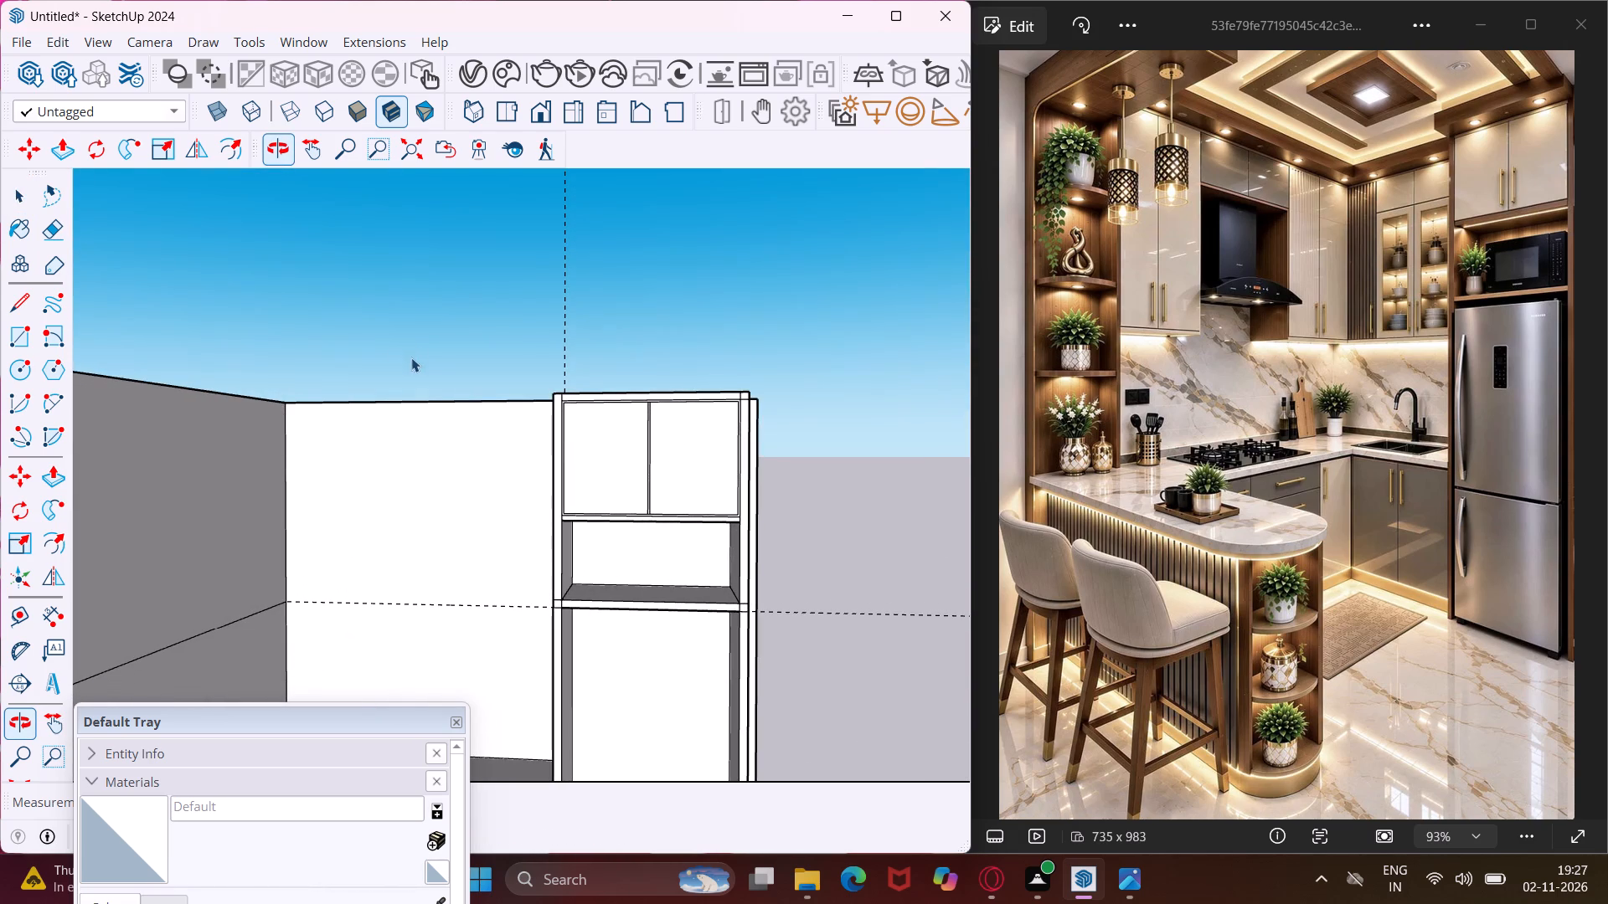
pyautogui.scroll(-3, 401, 434)
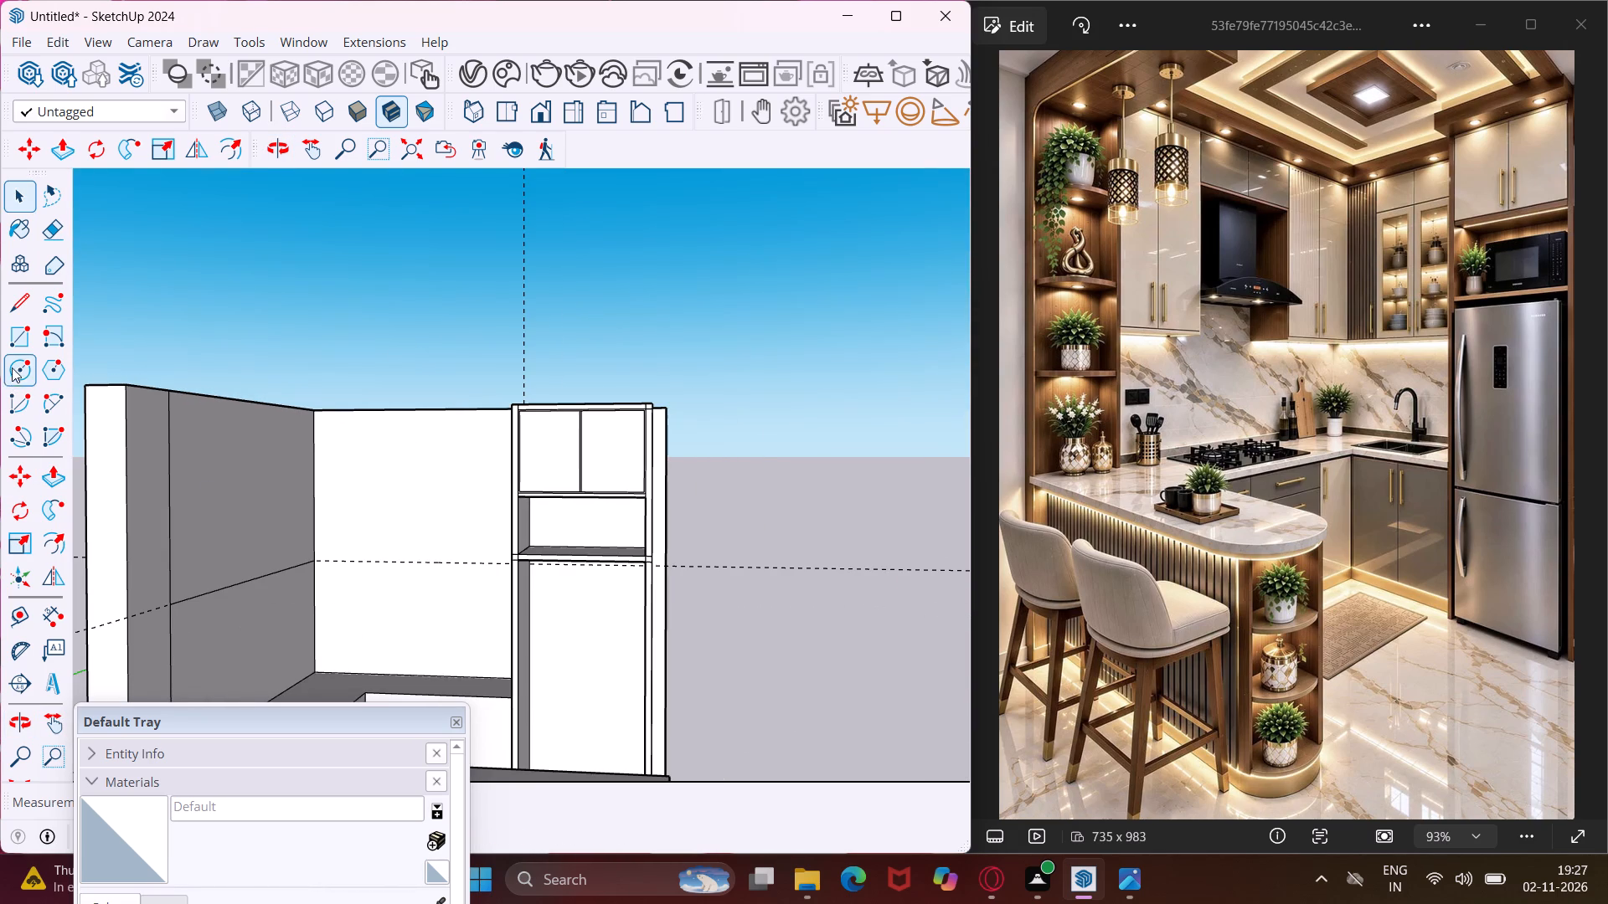
pyautogui.moveTo(221, 523); pyautogui.dragTo(90, 532, button='middle')
pyautogui.scroll(2, 202, 516)
pyautogui.click(202, 516)
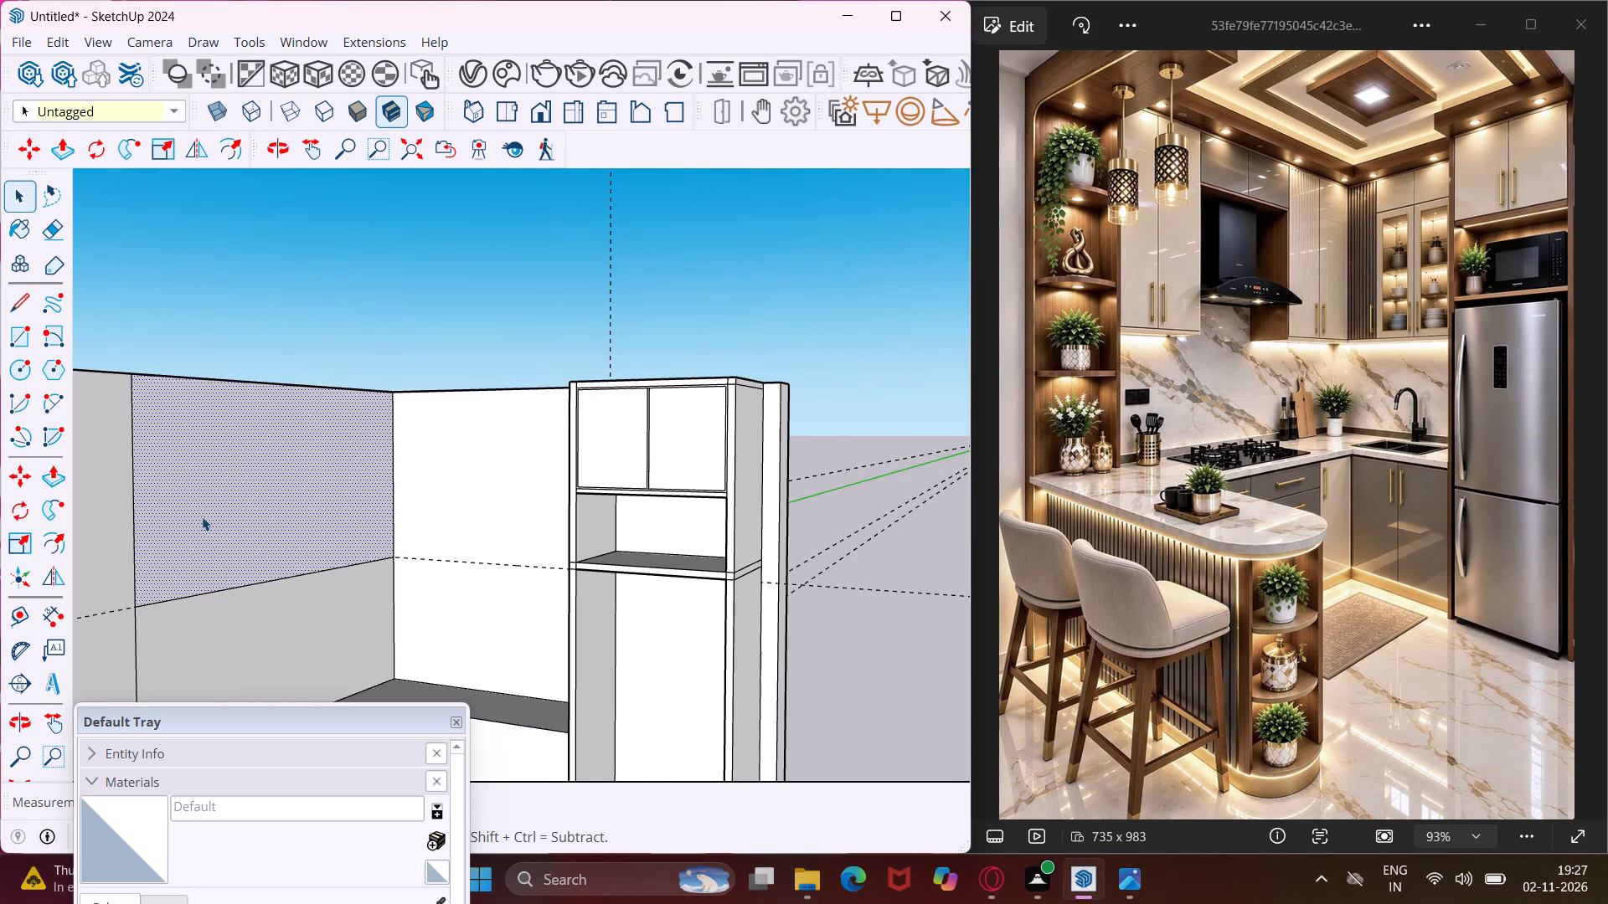
pyautogui.press('p')
pyautogui.click(202, 516)
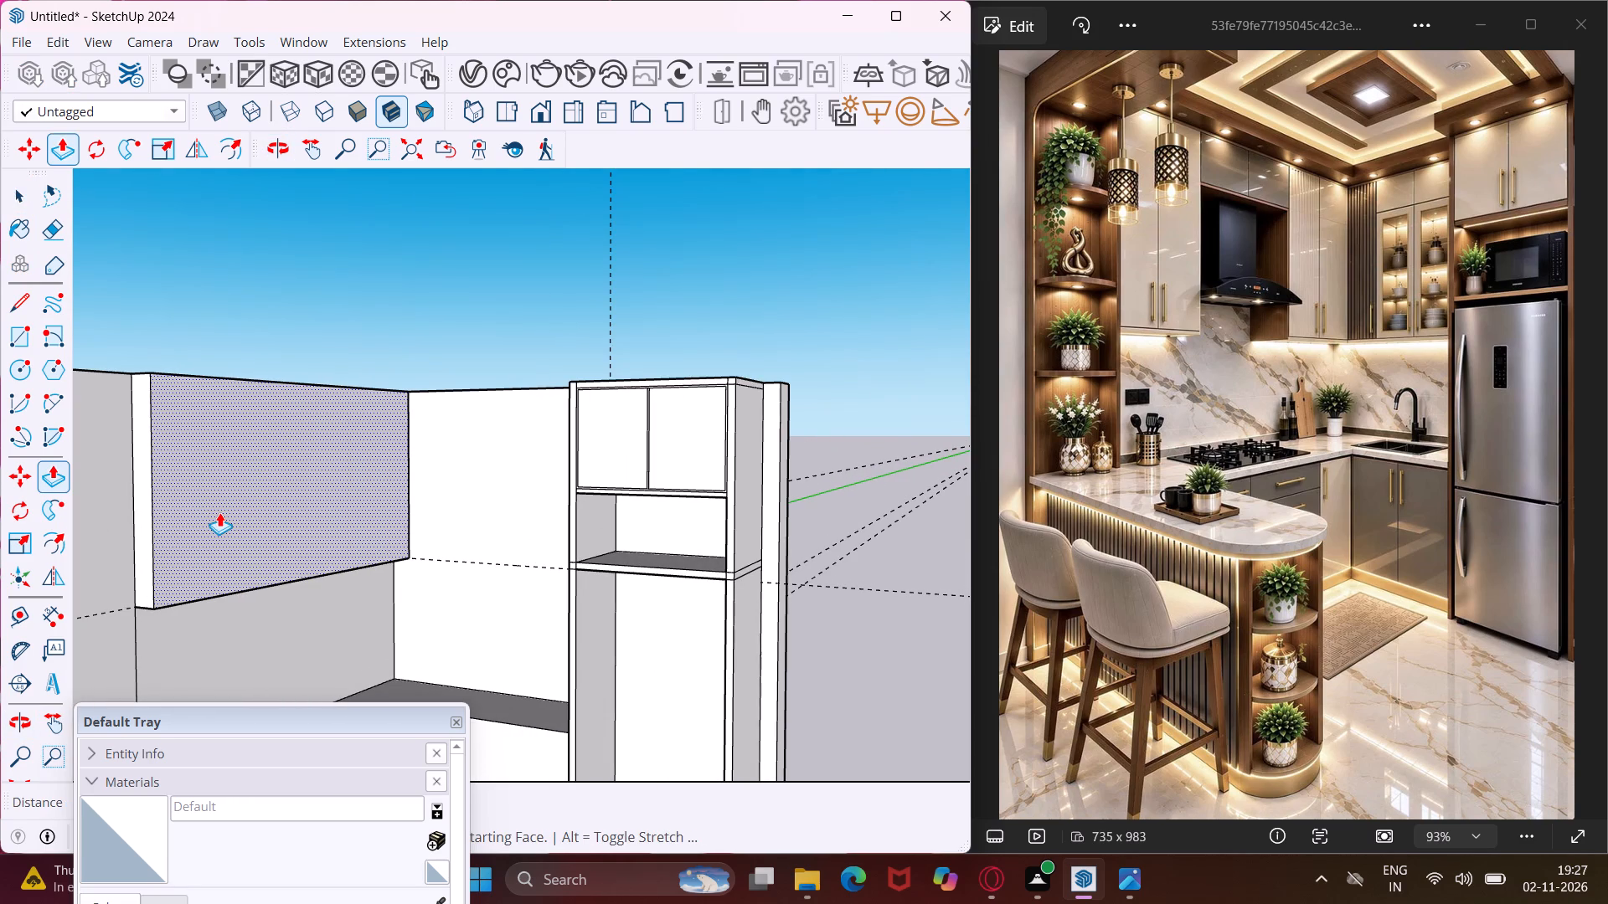
pyautogui.moveTo(219, 512); pyautogui.dragTo(312, 571, button='middle')
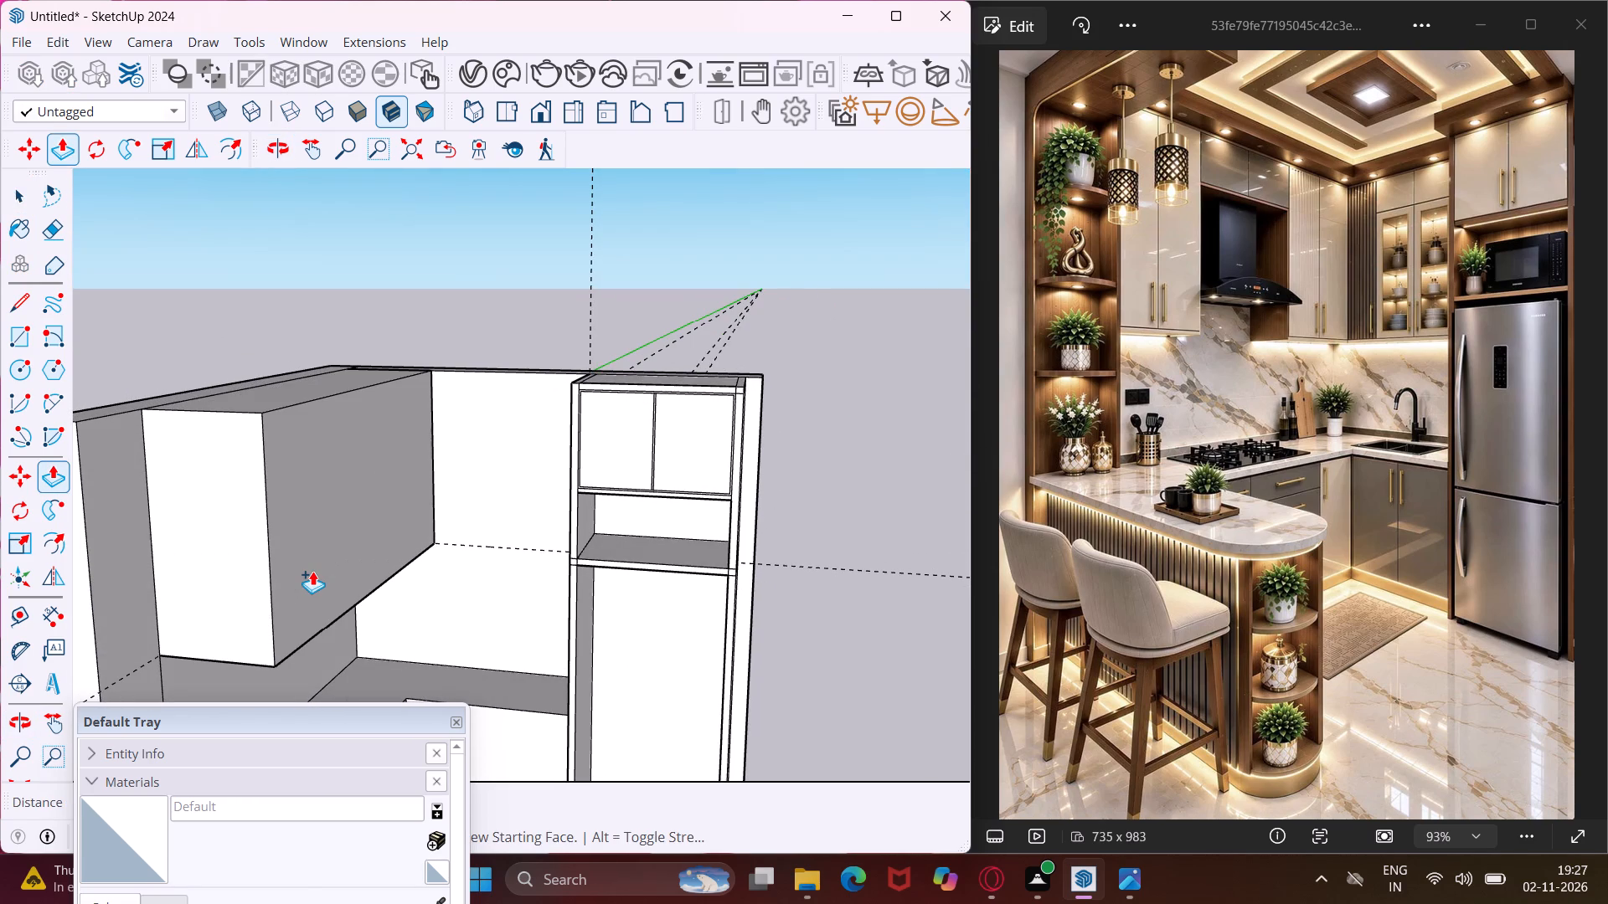
pyautogui.write("1'")
pyautogui.press('4')
pyautogui.hotkey('shift', '"')
pyautogui.press('Return')
# Push/Pull the narrow vertical wall strip beside the new upper cabinet block slightly outward above the counter.
pyautogui.scroll(-3, 312, 571)
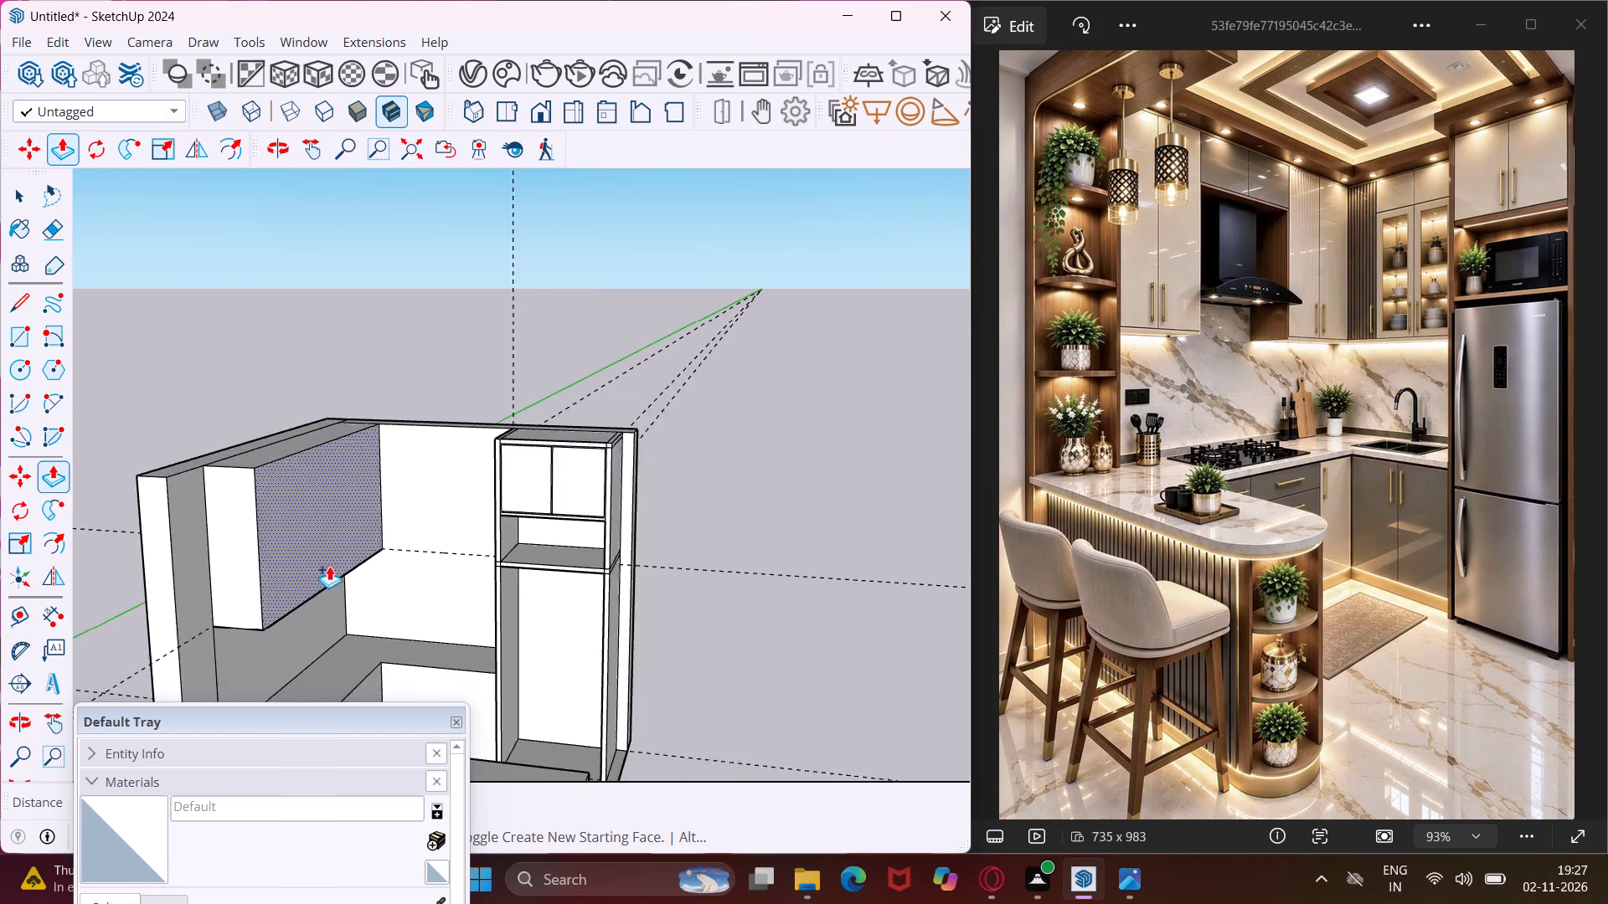
pyautogui.scroll(-6, 329, 566)
pyautogui.scroll(4, 257, 627)
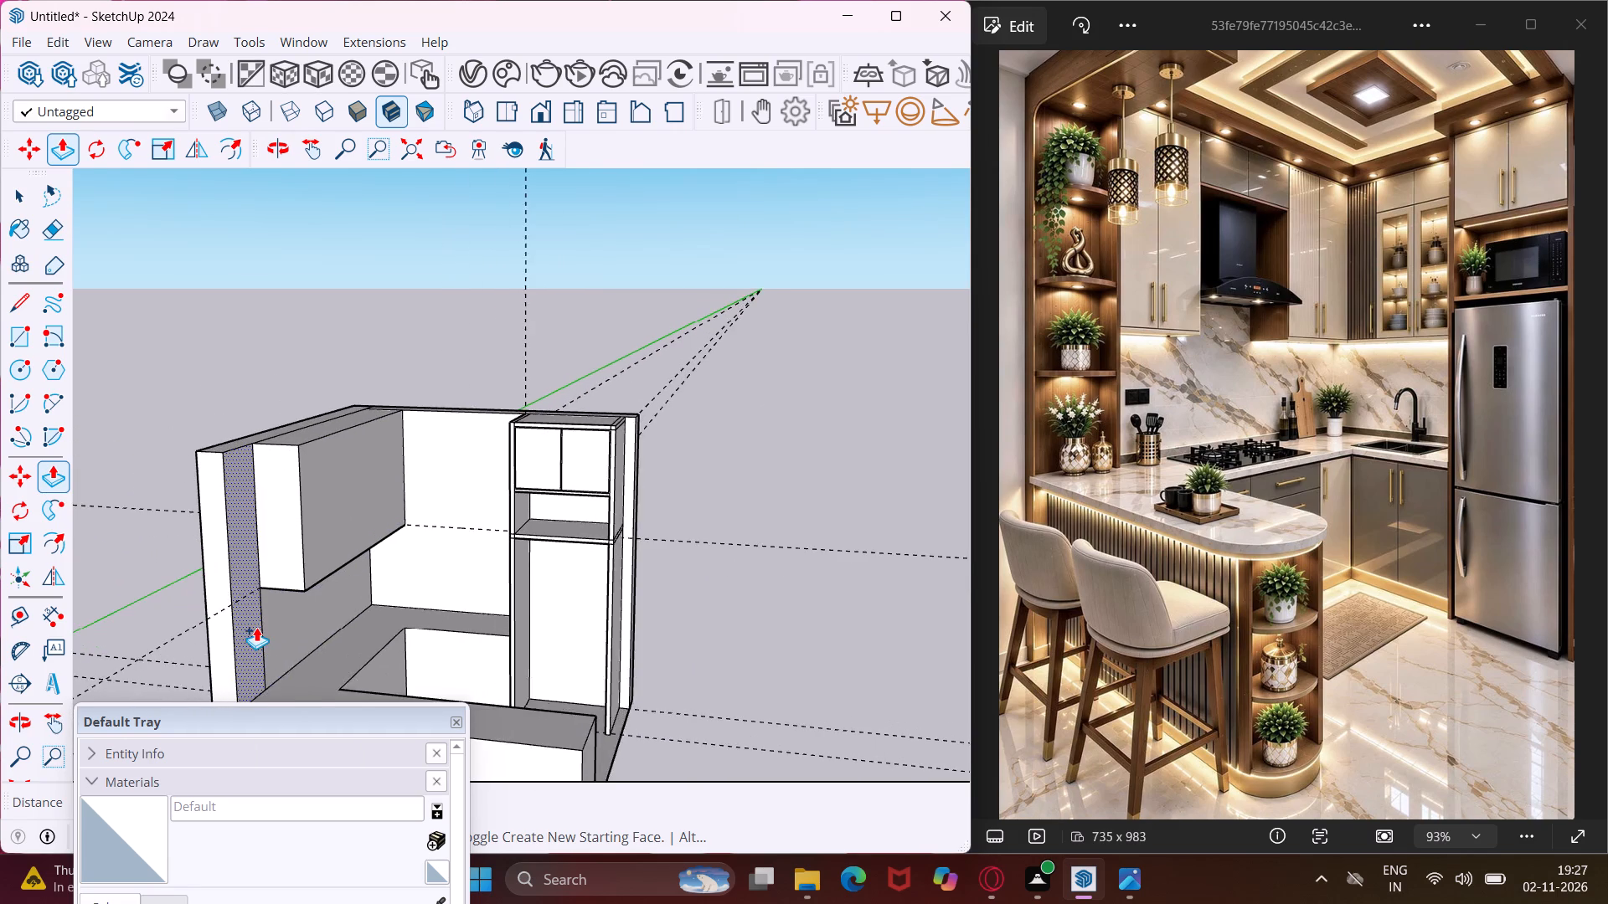
pyautogui.scroll(3, 256, 627)
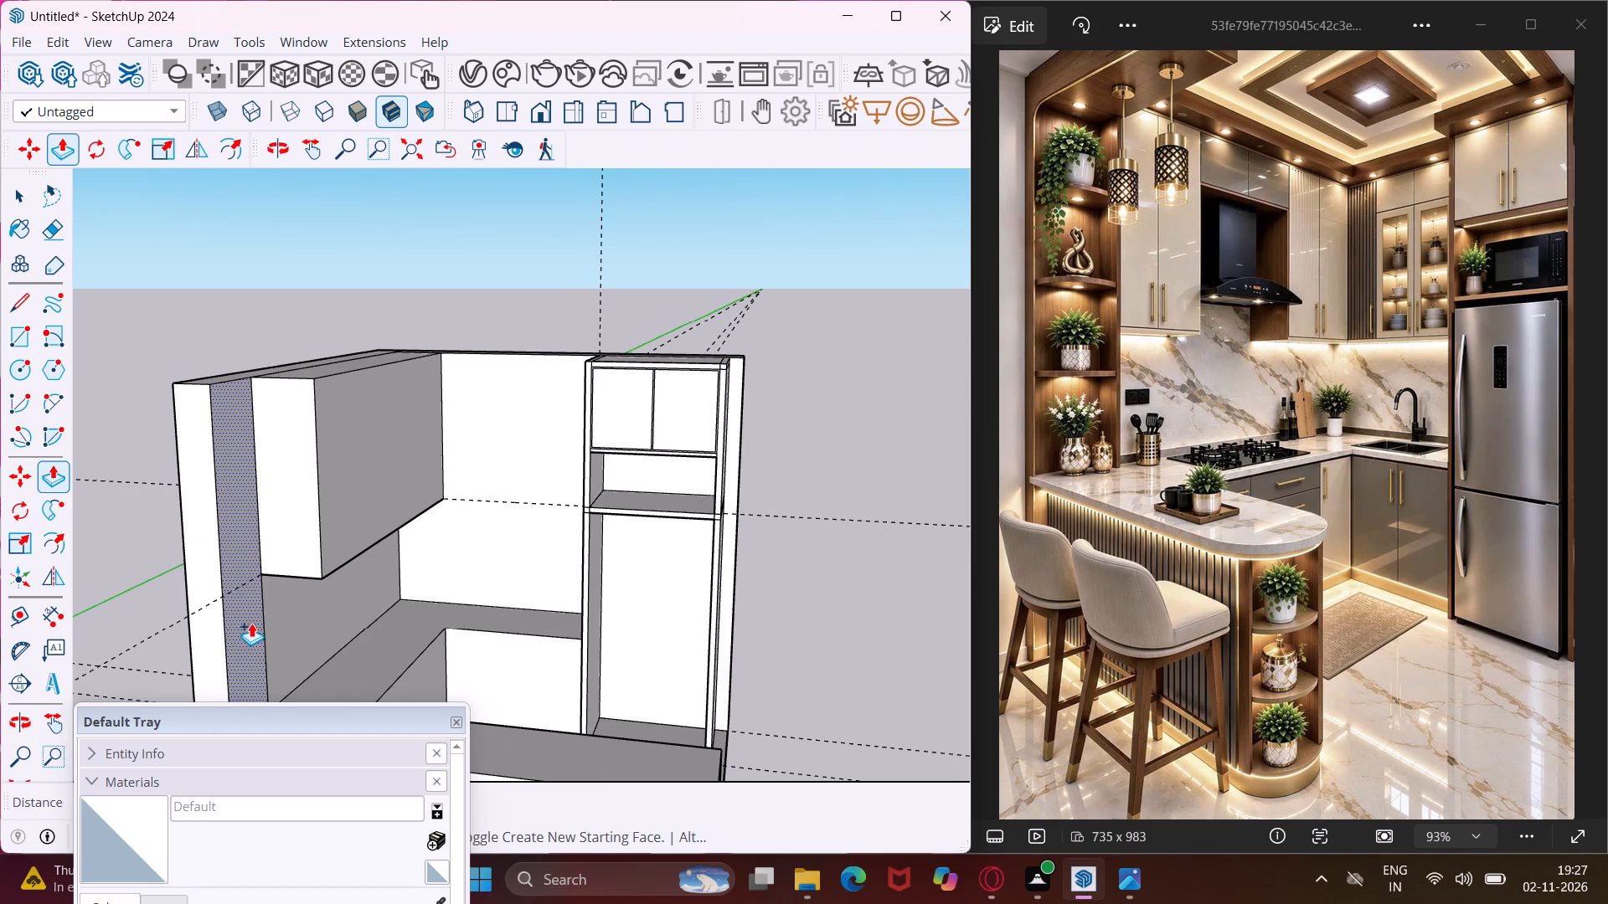
pyautogui.click(251, 623)
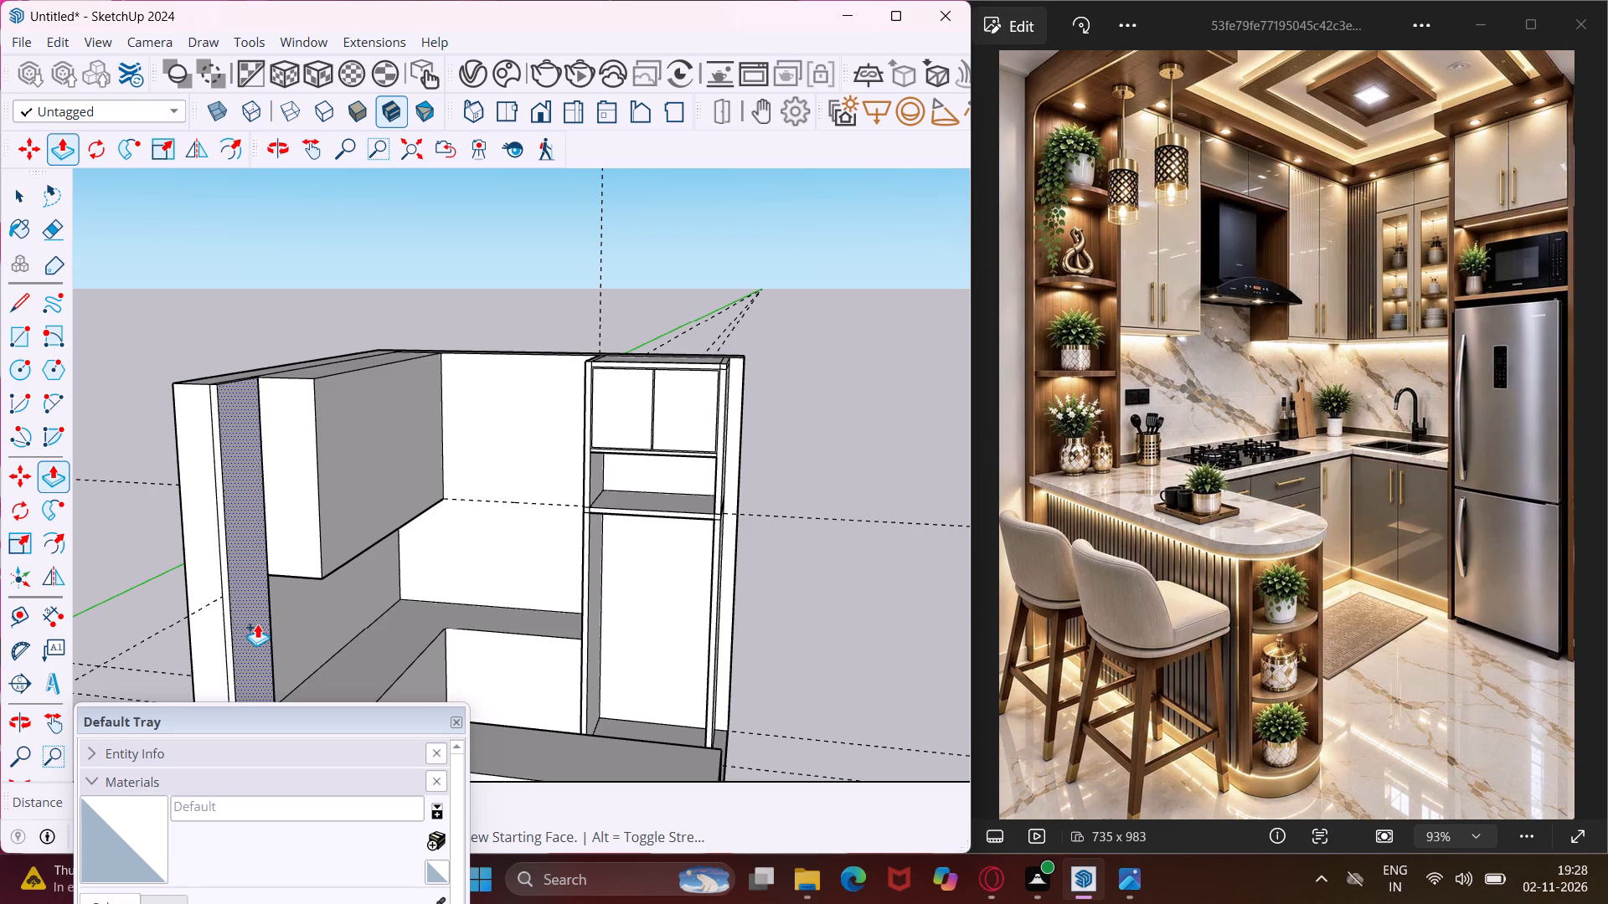
pyautogui.click(257, 624)
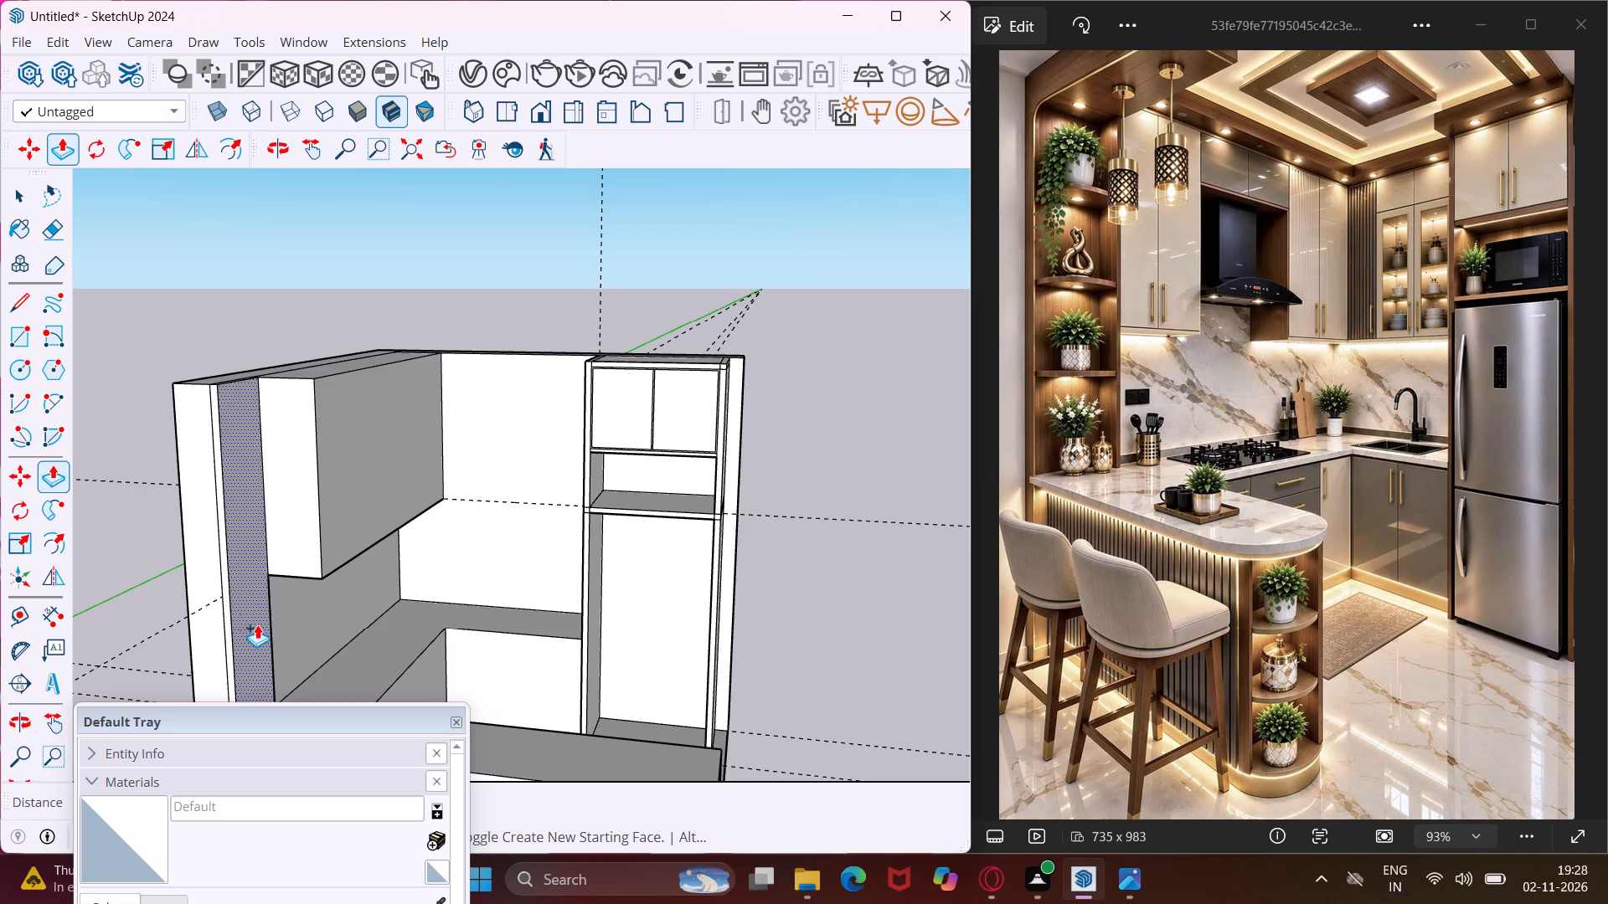
pyautogui.scroll(-6, 202, 360)
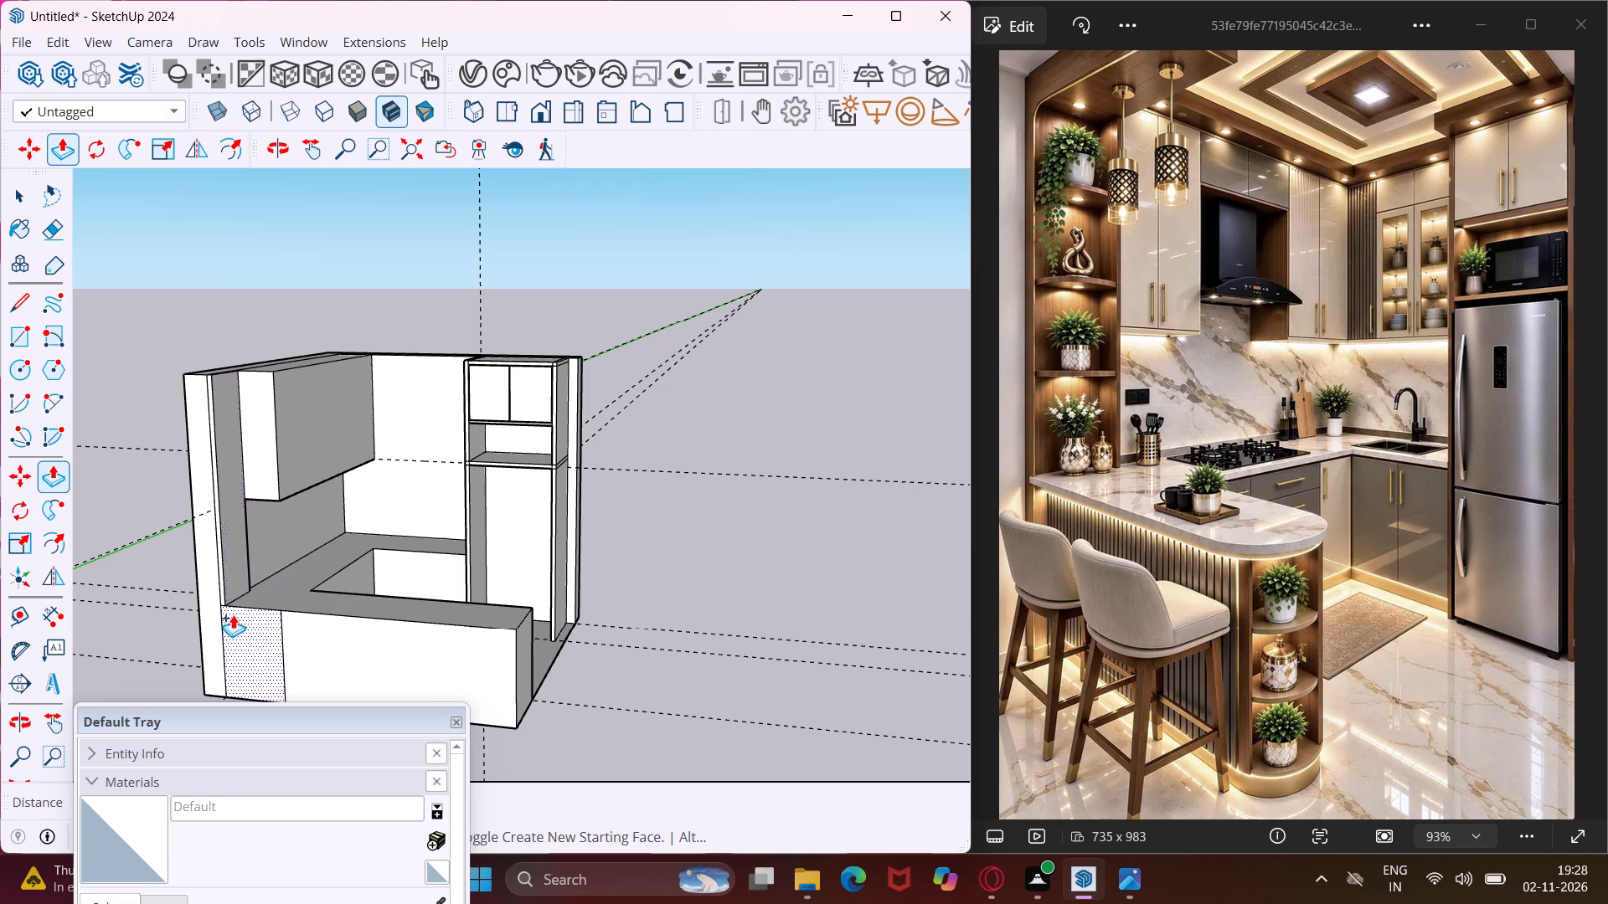
pyautogui.press('Escape')
pyautogui.press('space')
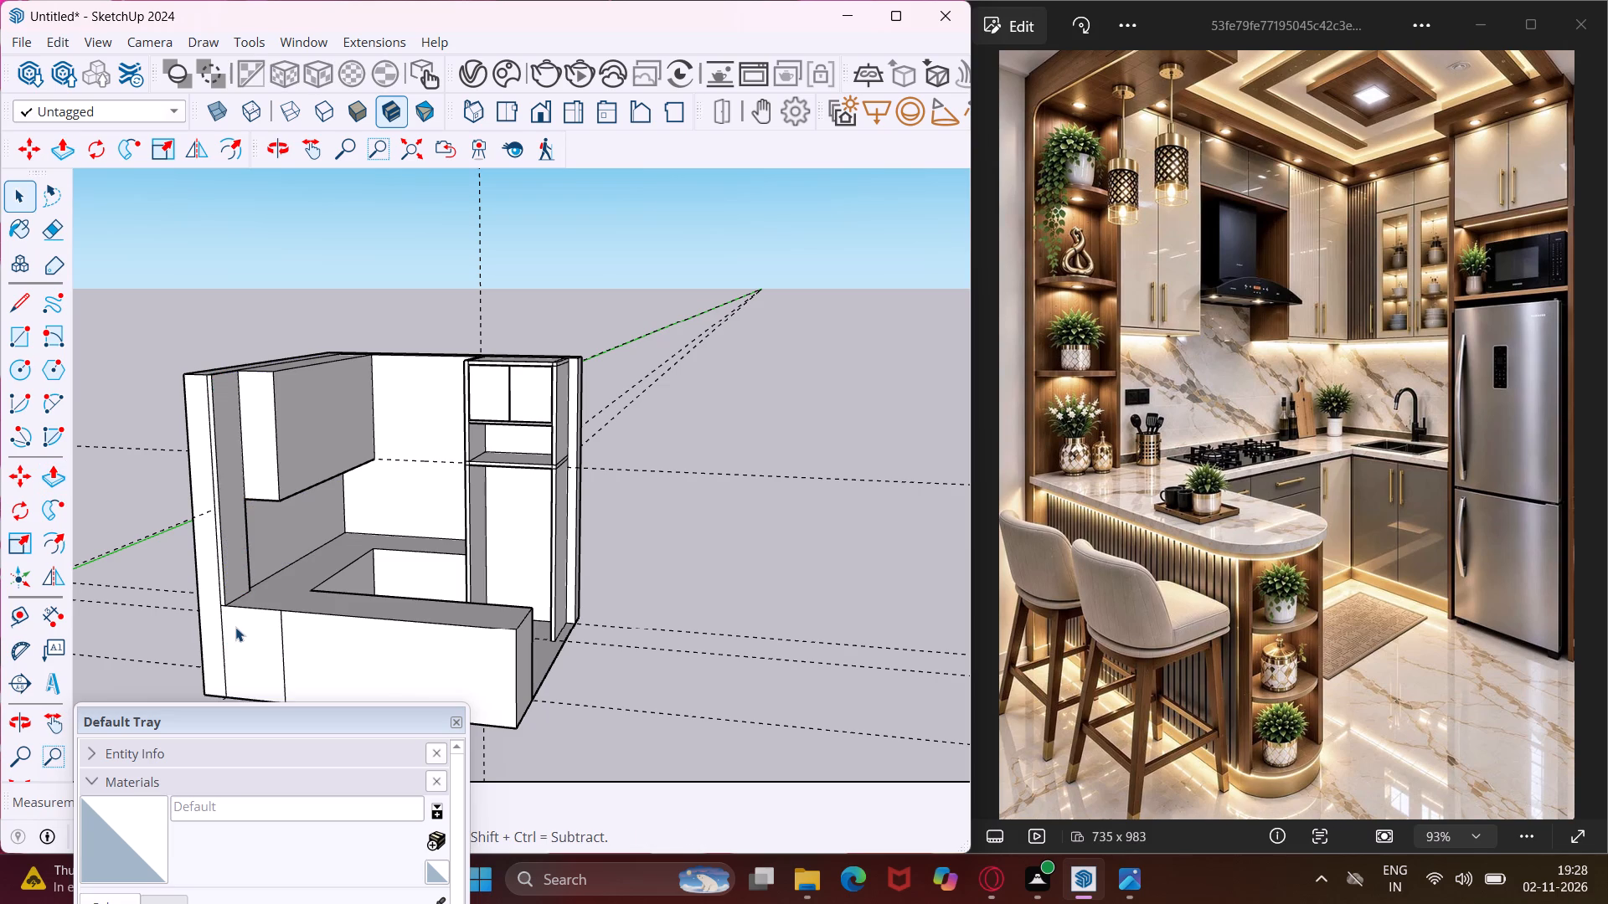
# Draw a vertical line down the peninsula counter's outer face, from the extruded strip's lower corner to the bottom edge.
pyautogui.click(6, 307)
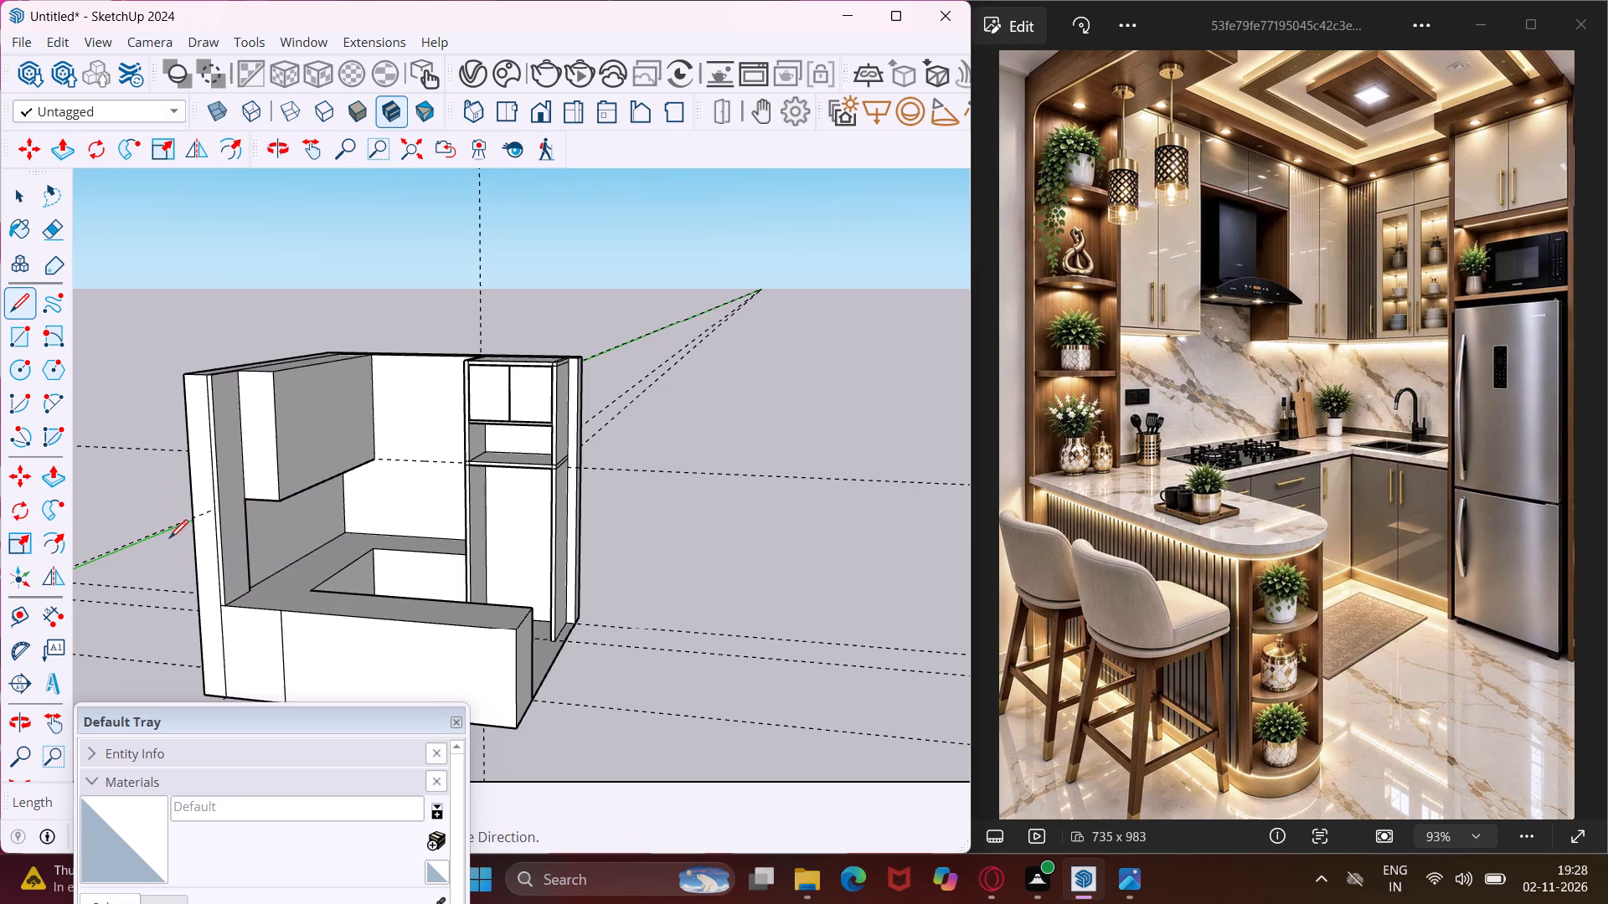
pyautogui.scroll(-4, 153, 483)
pyautogui.scroll(9, 173, 619)
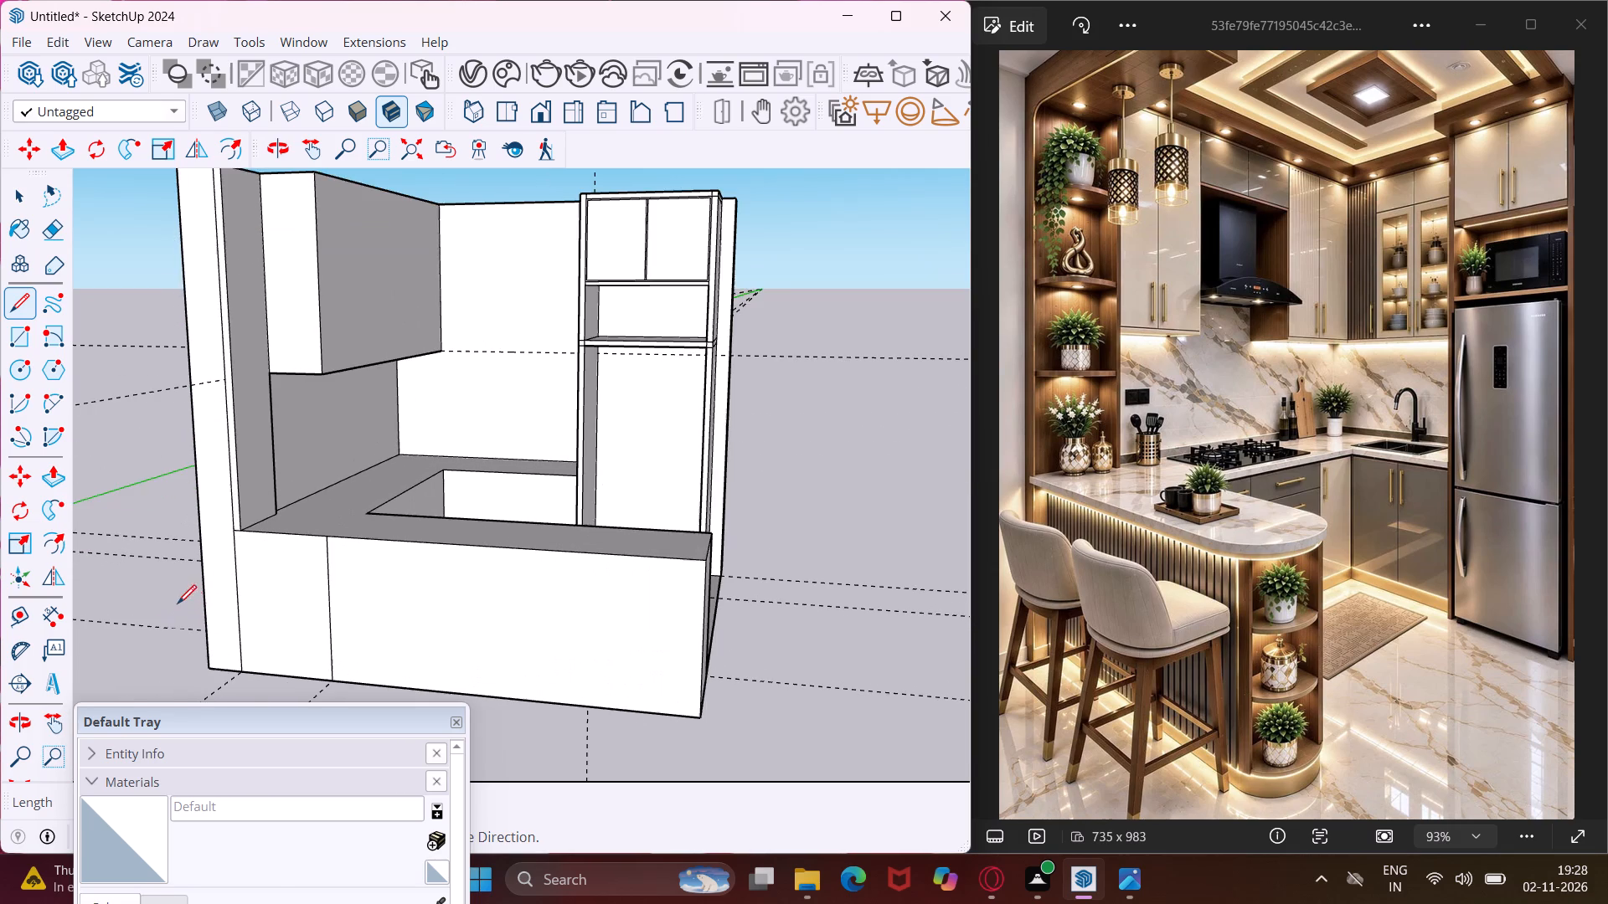
pyautogui.moveTo(207, 611); pyautogui.dragTo(224, 514, button='middle')
pyautogui.scroll(1, 242, 471)
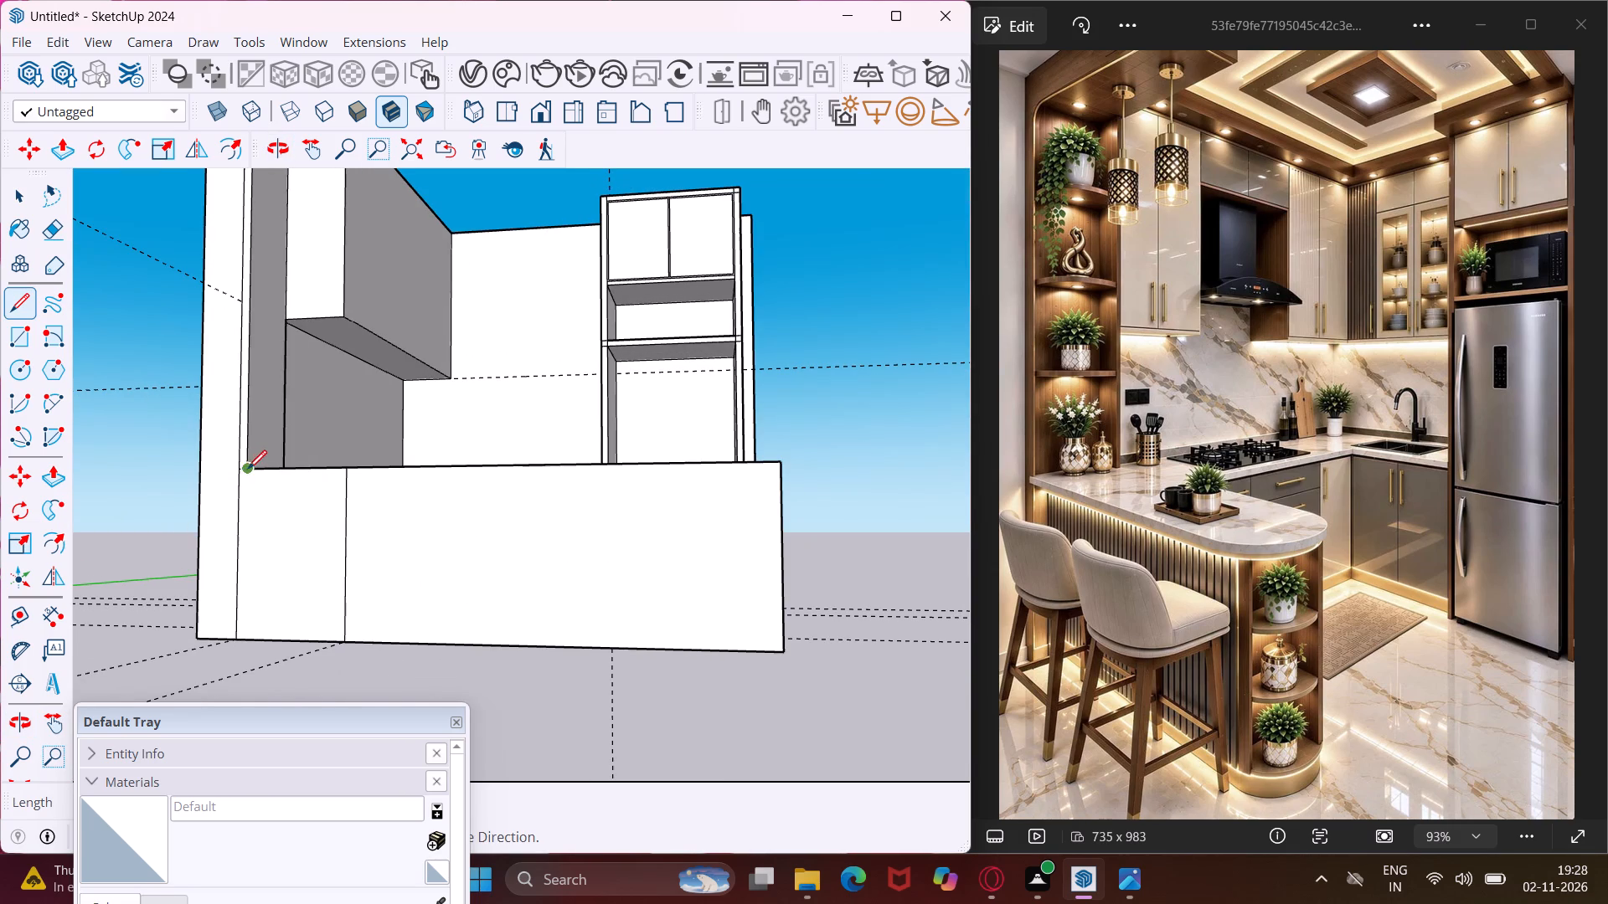
pyautogui.click(248, 469)
pyautogui.click(251, 639)
# Erase the vertical line on the peninsula counter's outer face so the face is undivided.
pyautogui.press('Escape')
pyautogui.press('space')
pyautogui.scroll(-3, 249, 521)
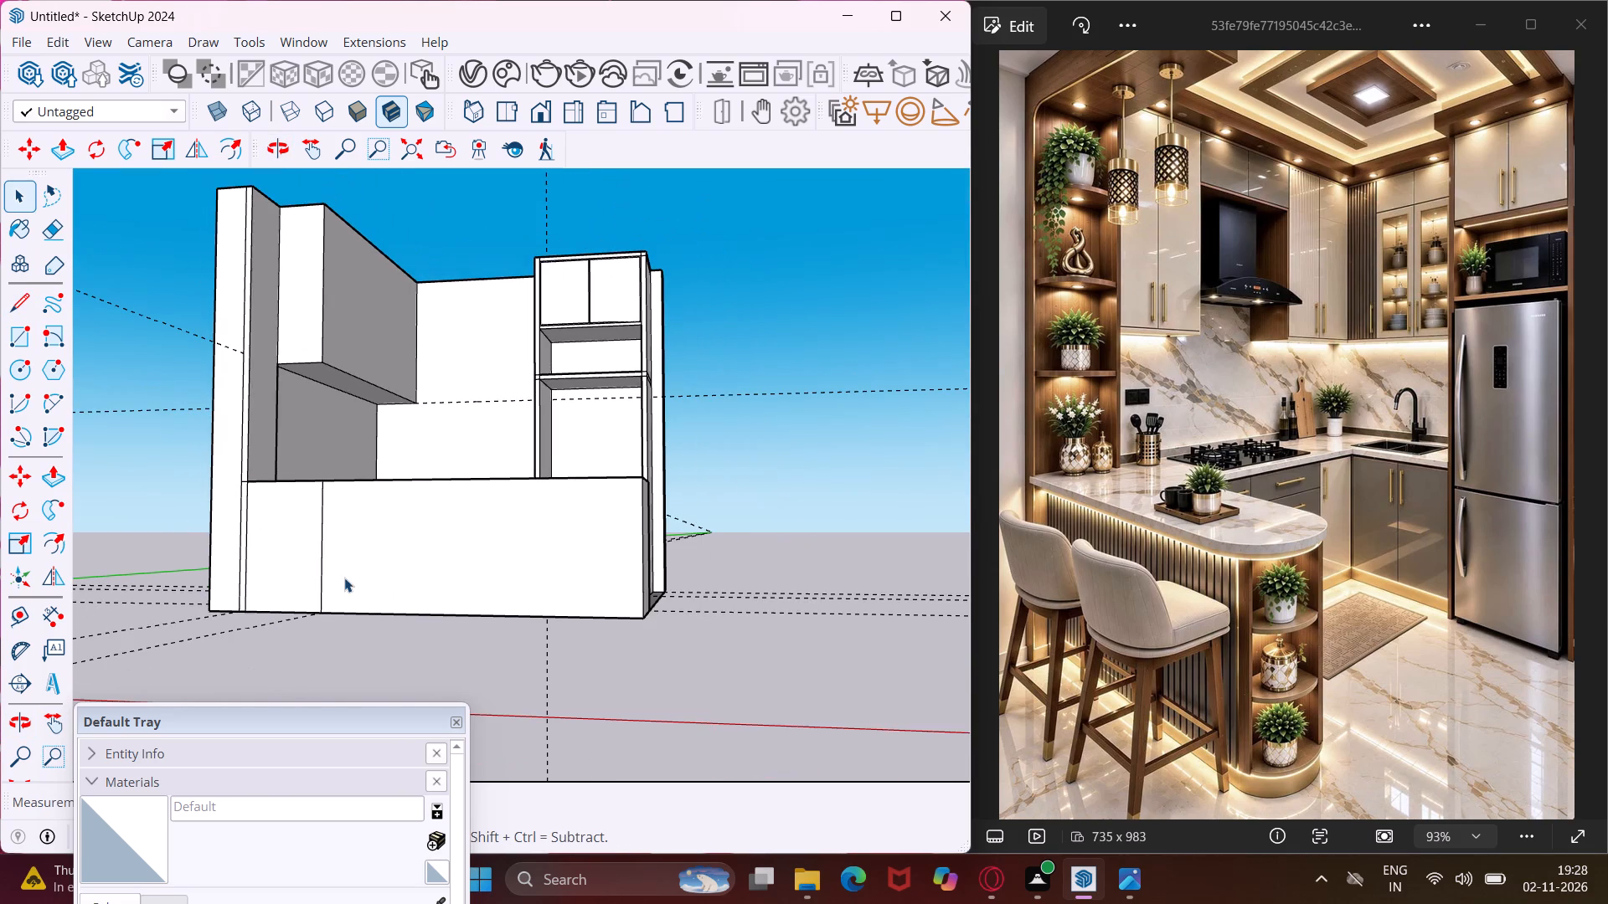
pyautogui.moveTo(344, 578); pyautogui.dragTo(356, 618, button='middle')
pyautogui.press('e')
pyautogui.scroll(3, 348, 592)
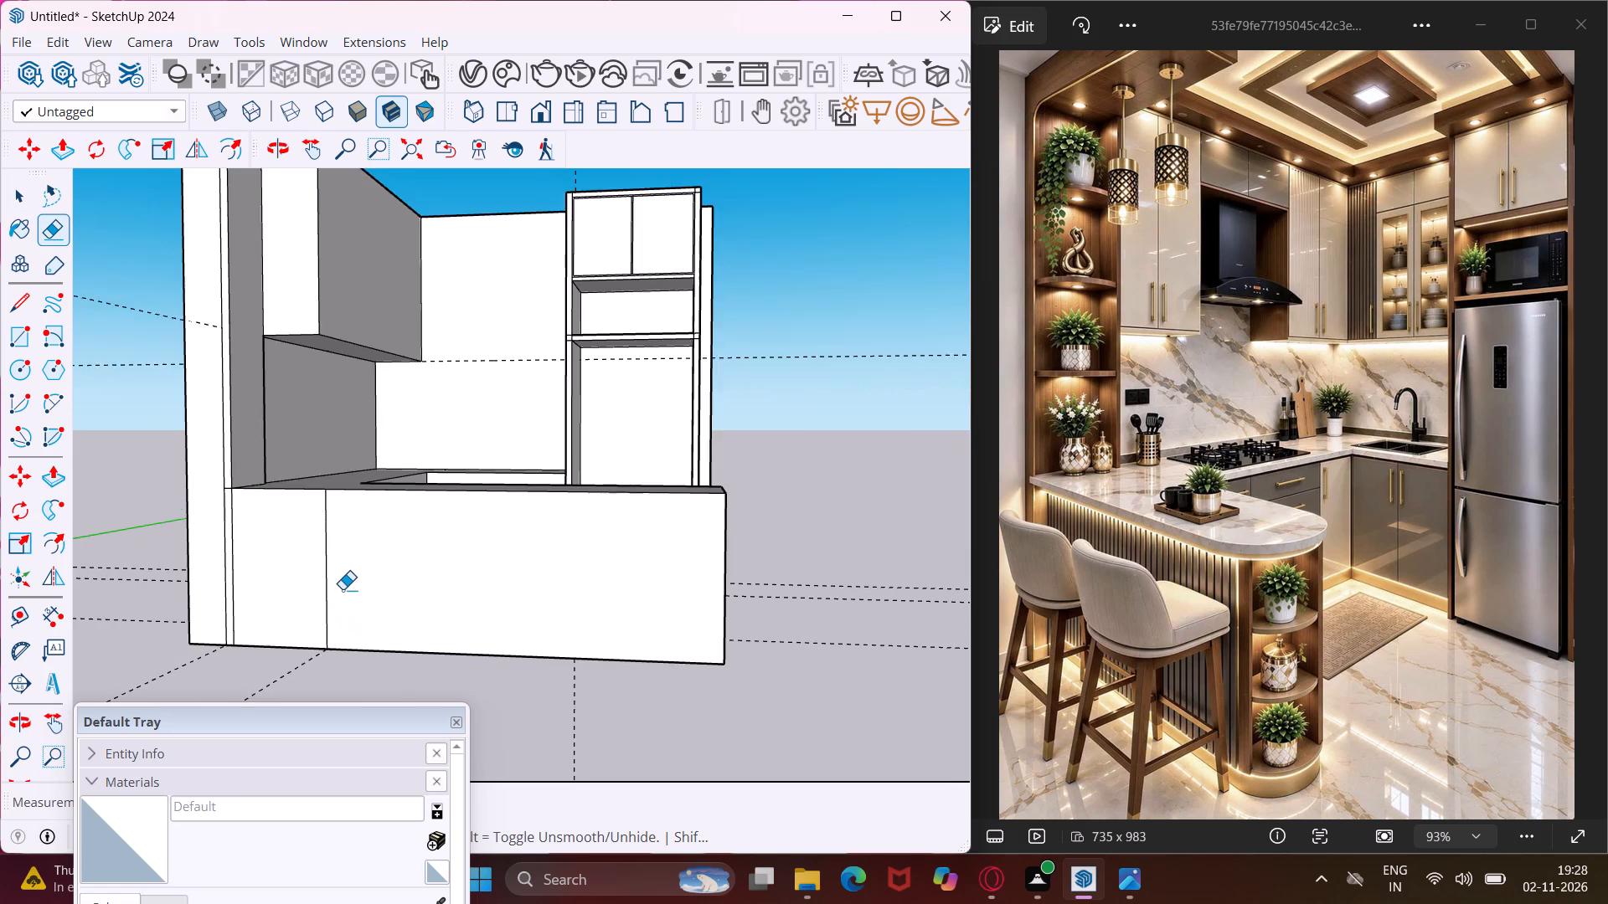
pyautogui.click(321, 581)
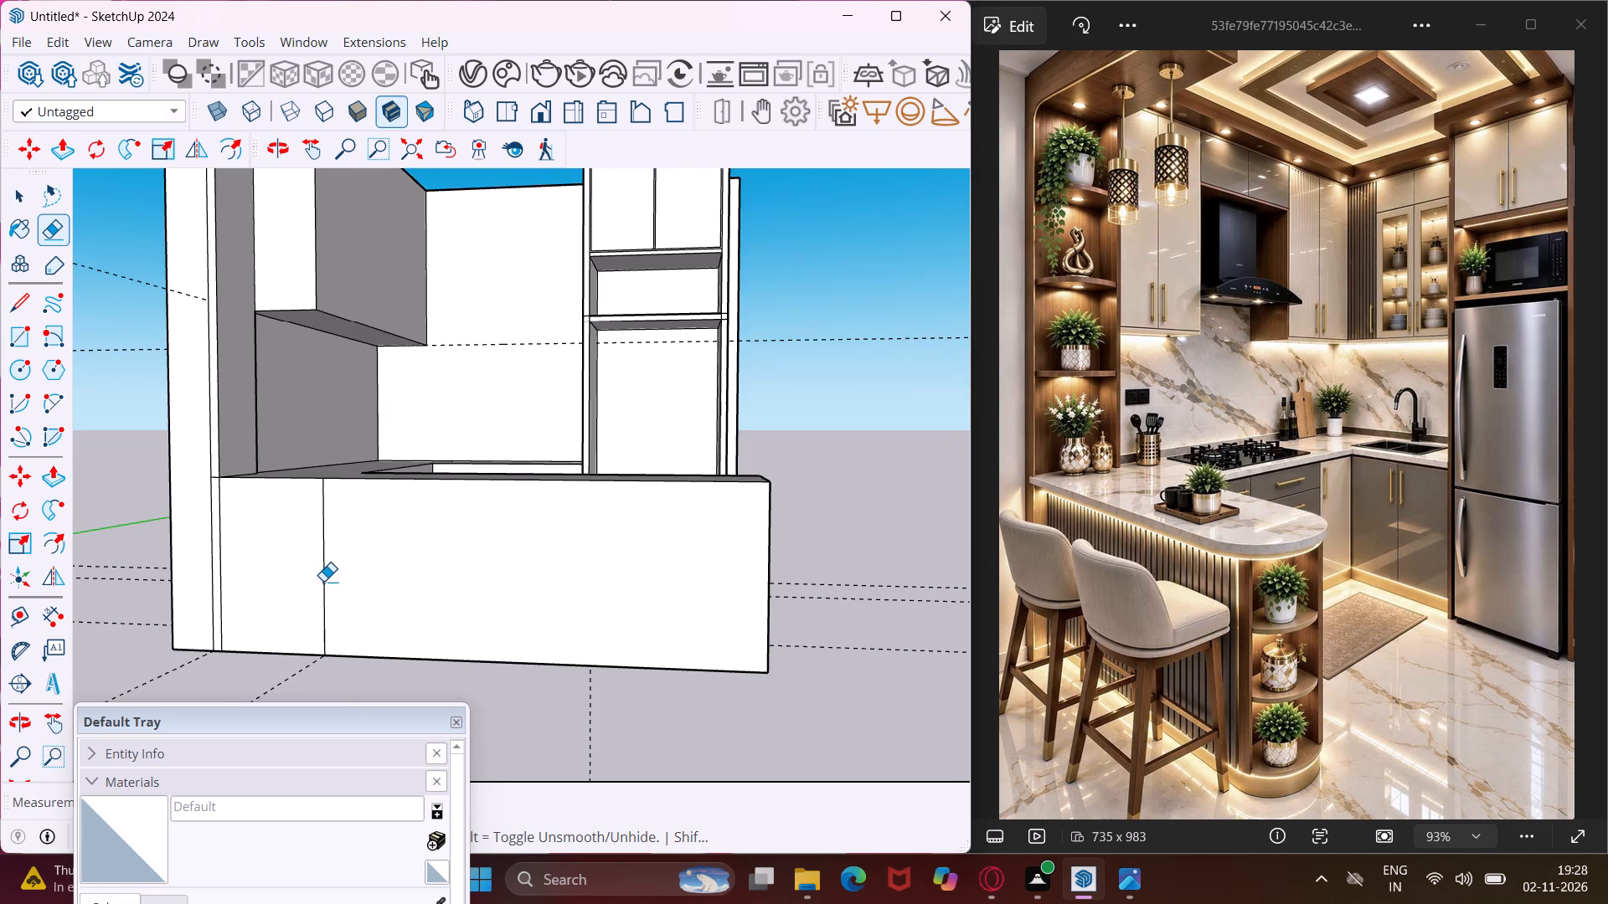
pyautogui.click(323, 581)
pyautogui.press('Escape')
pyautogui.press('space')
pyautogui.click(323, 578)
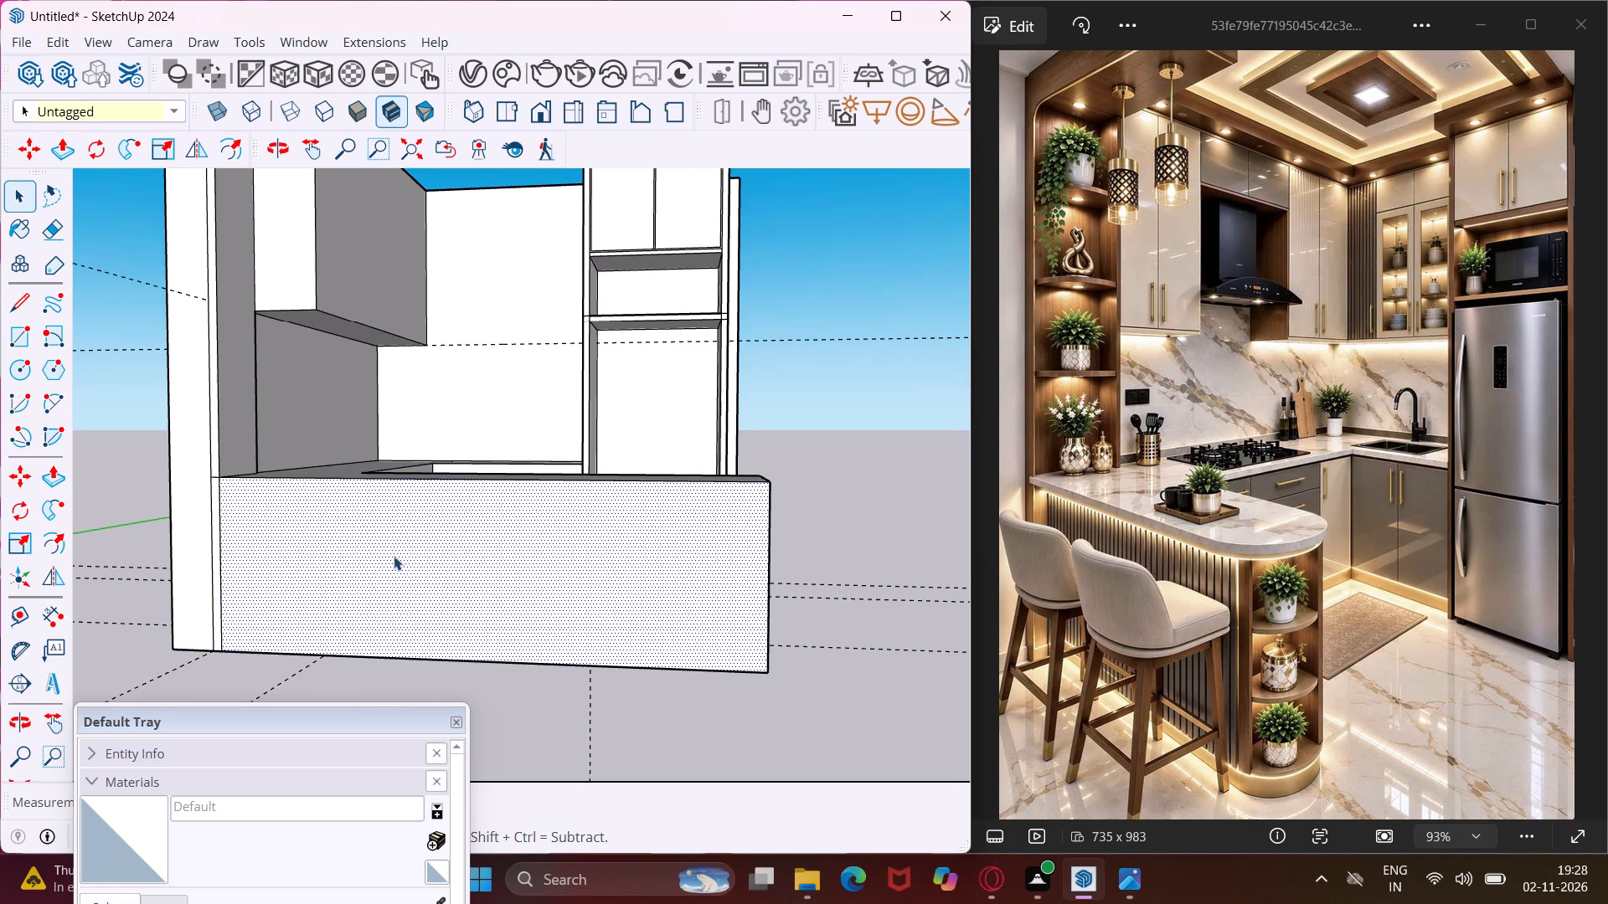
# Push/Pull the U-shaped countertop face down 2" as a new starting face, adding a slab edge line around the counter.
pyautogui.moveTo(392, 556); pyautogui.dragTo(238, 644, button='middle')
pyautogui.scroll(-3, 253, 598)
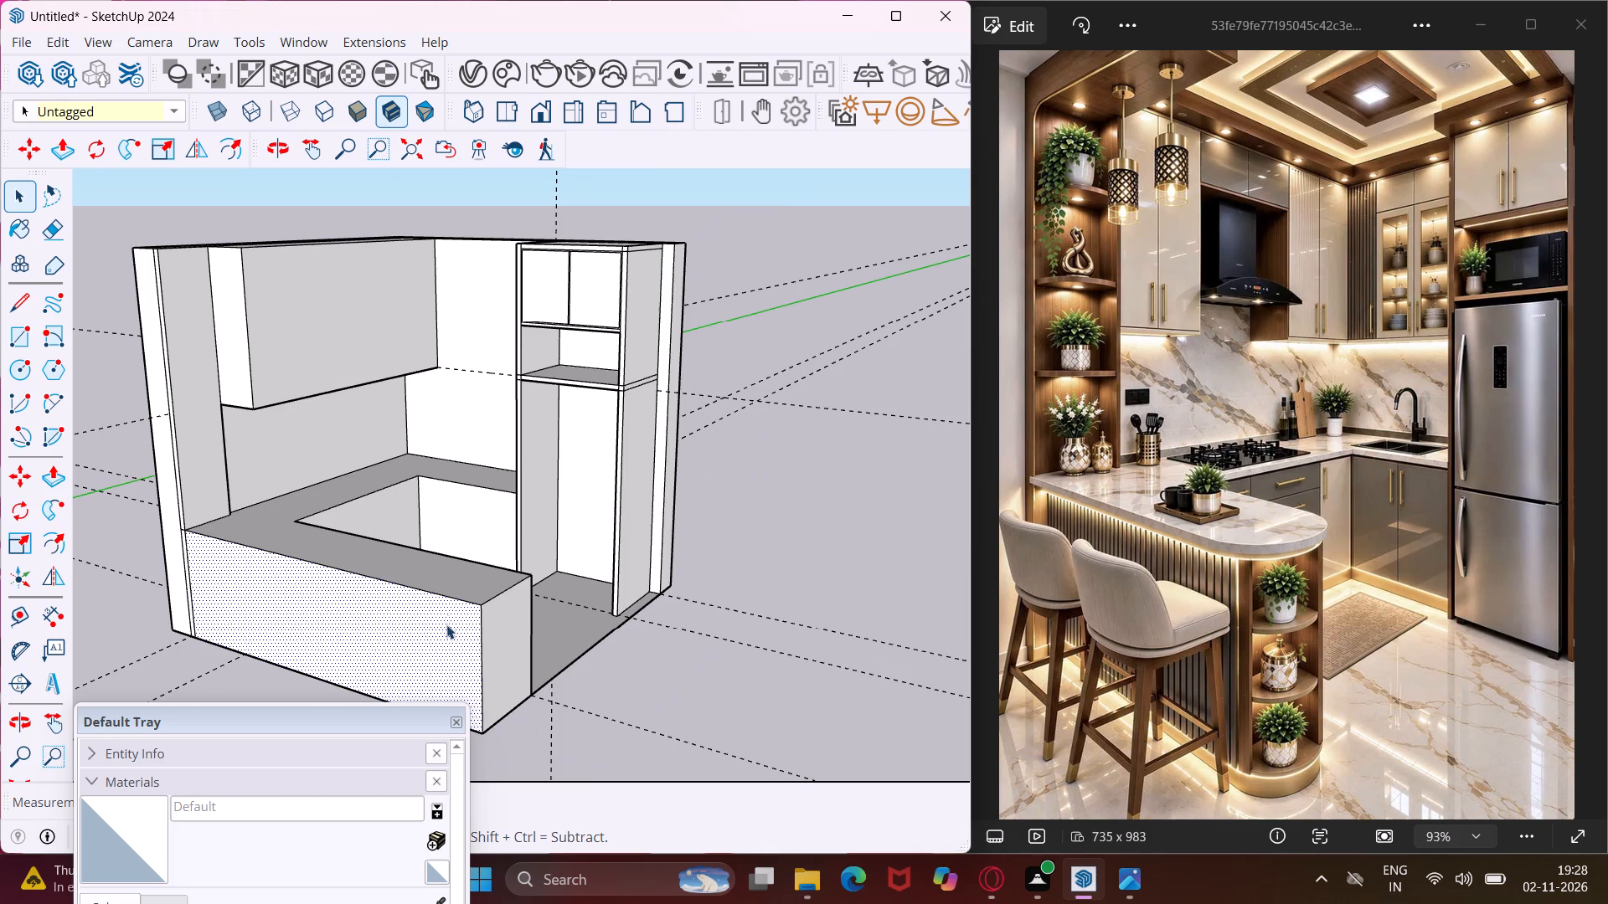
pyautogui.scroll(4, 446, 612)
pyautogui.moveTo(475, 577); pyautogui.dragTo(417, 607, button='middle')
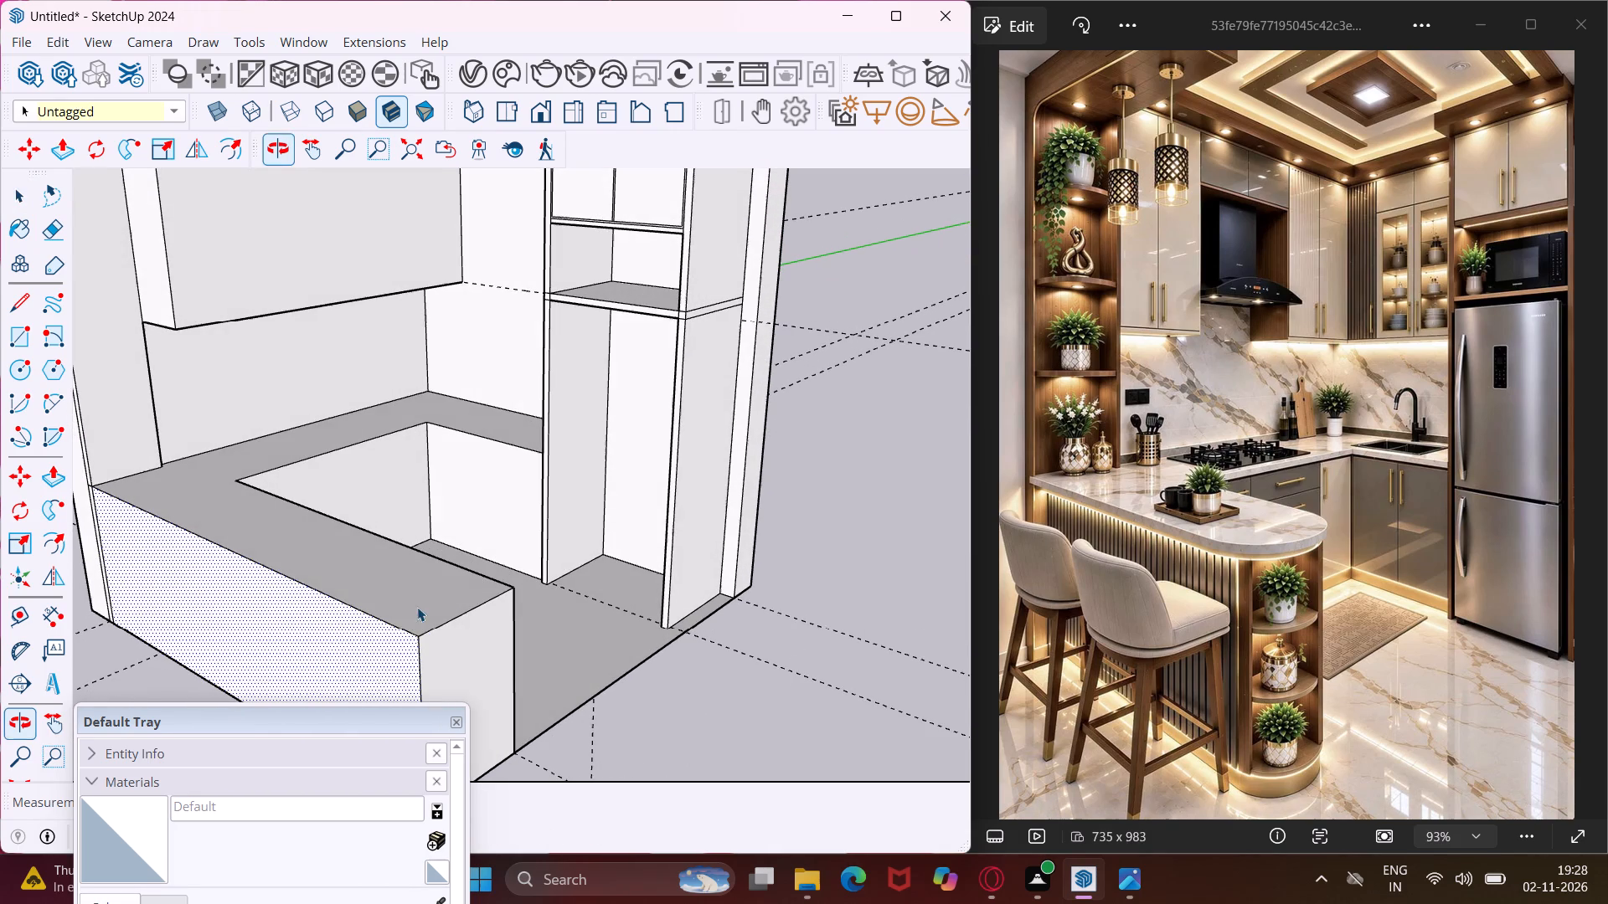
pyautogui.click(425, 607)
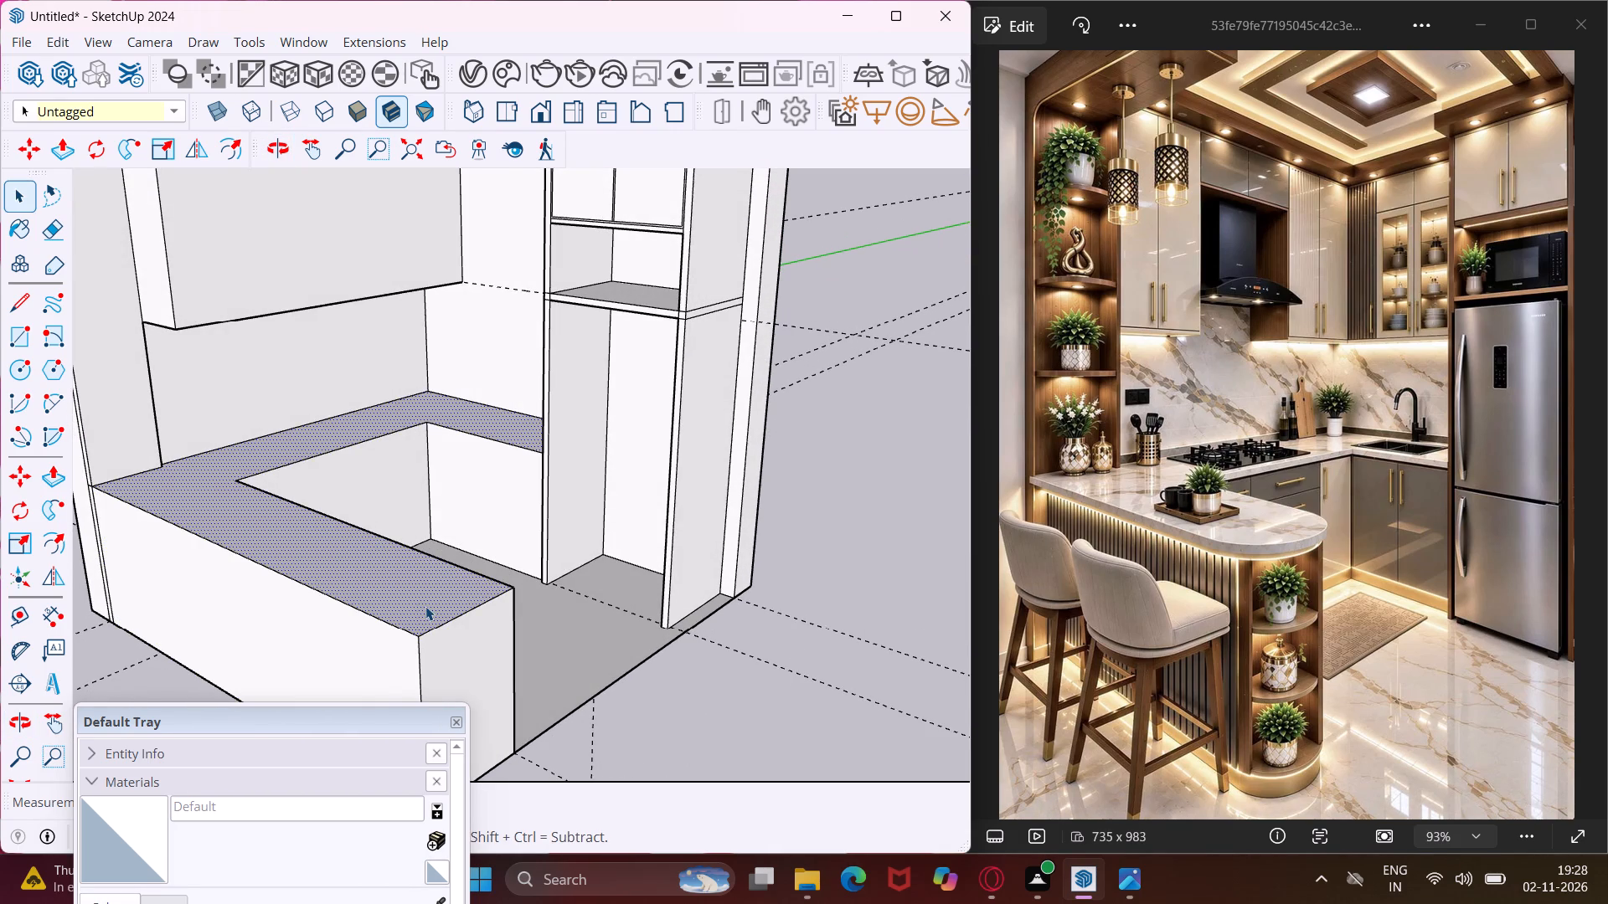
pyautogui.press('p')
pyautogui.click(431, 612)
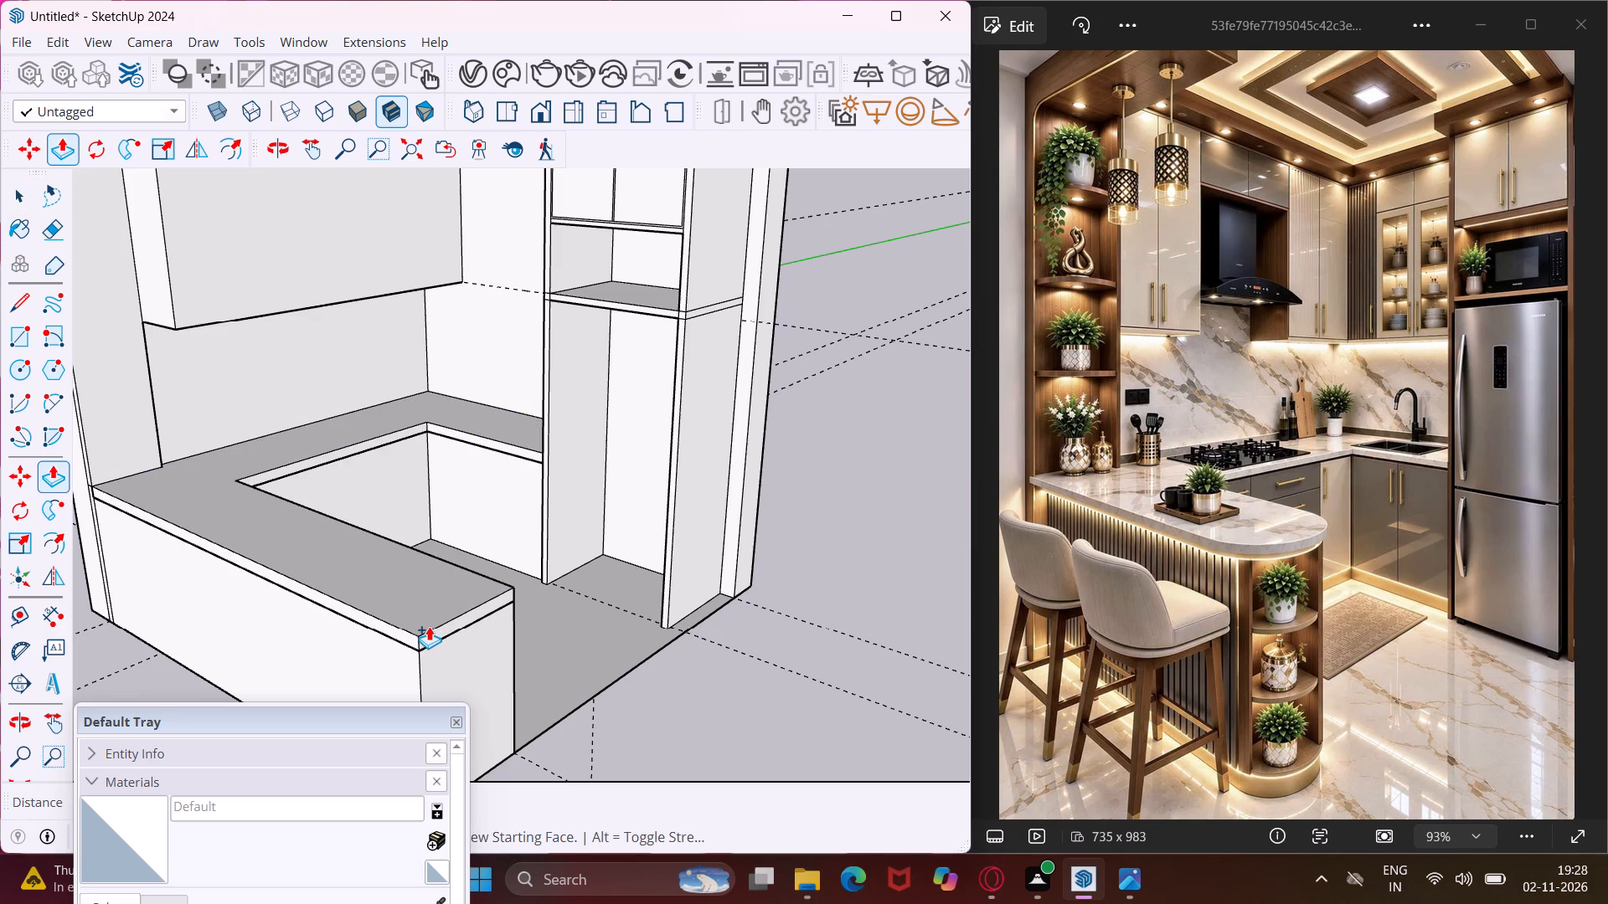
pyautogui.write('2"')
pyautogui.press('Return')
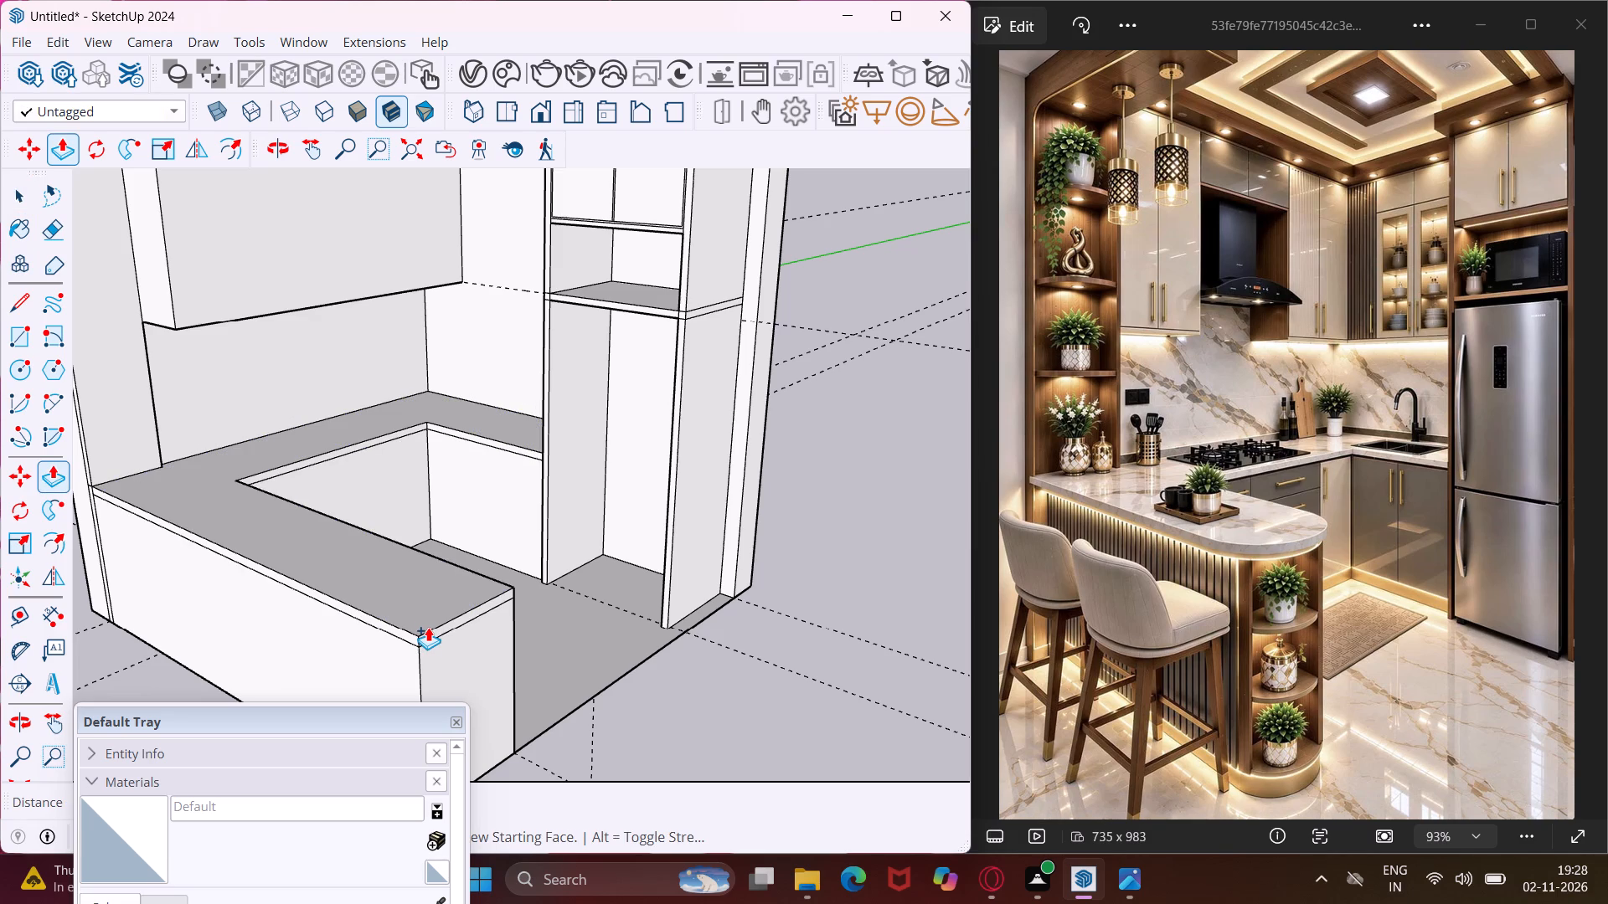
# Push/Pull the countertop face down 3" as a new starting face, adding a second line below the slab edge.
pyautogui.scroll(3, 454, 602)
pyautogui.click(454, 602)
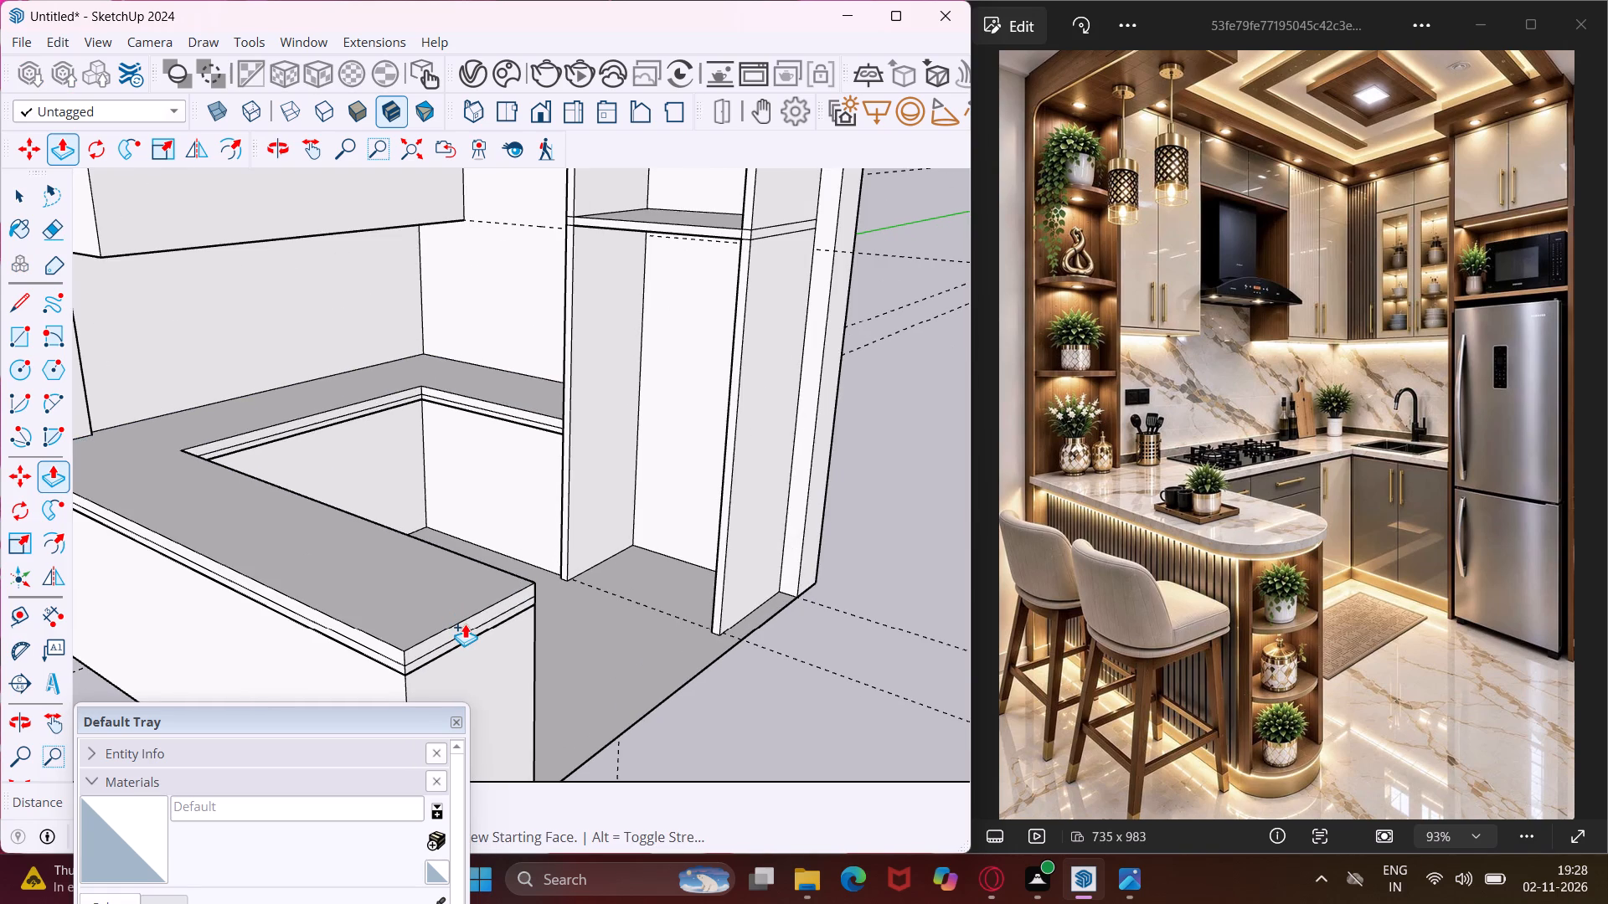
pyautogui.write('3"')
pyautogui.press('Return')
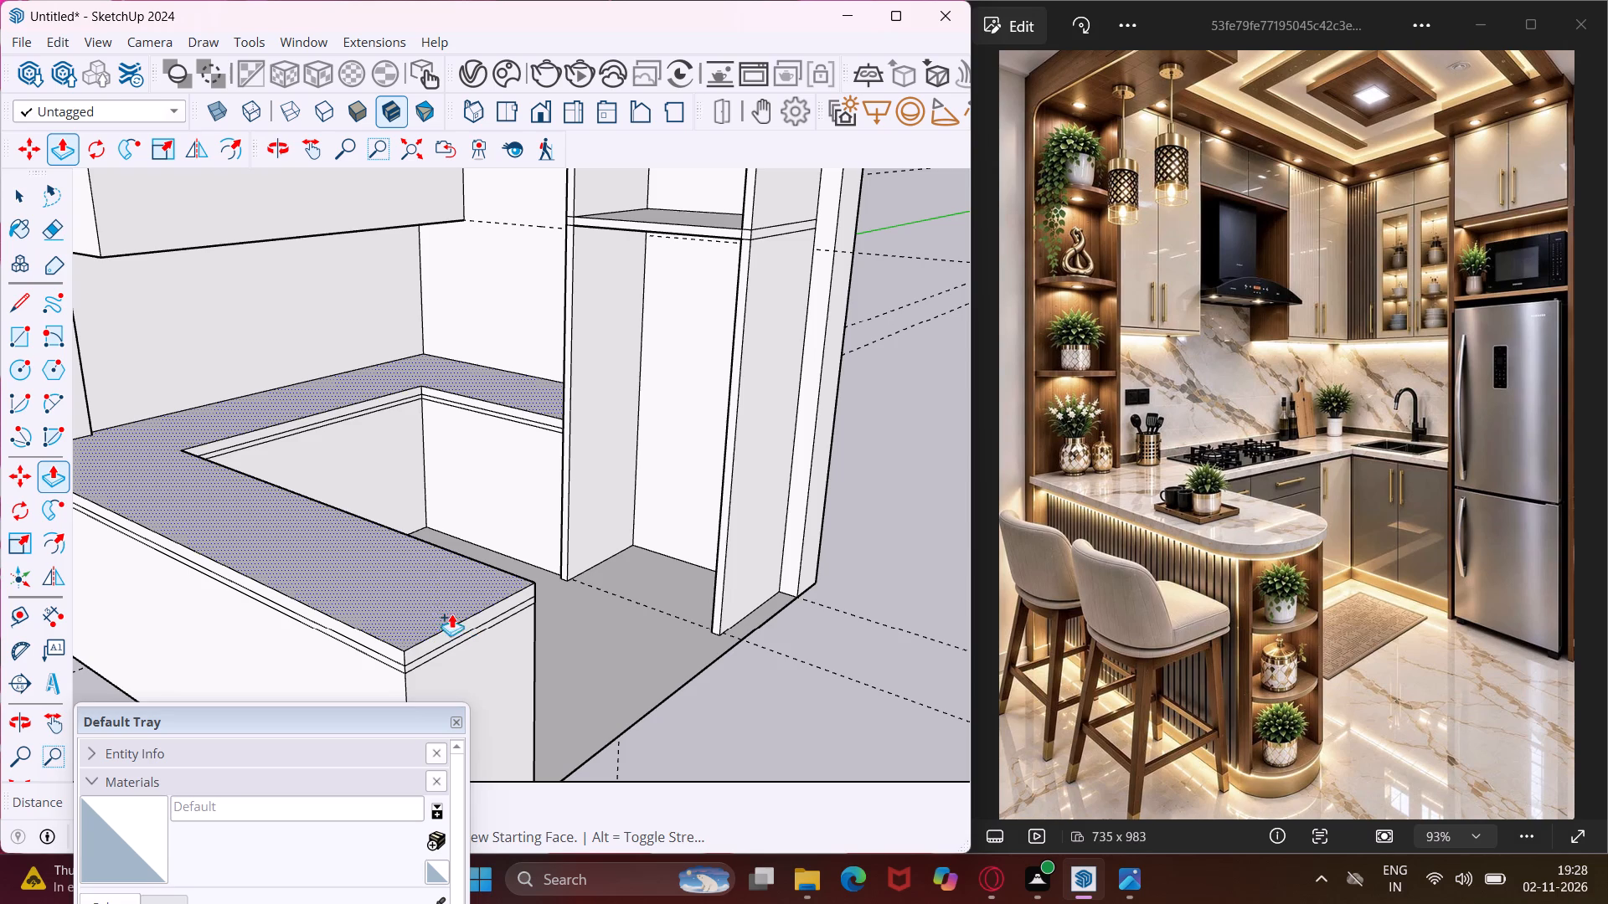
# Push/Pull the countertop face down 2'8" as a new starting face, marking a plinth line around the counter base.
pyautogui.scroll(-3, 410, 541)
pyautogui.moveTo(419, 514); pyautogui.dragTo(387, 492, button='middle')
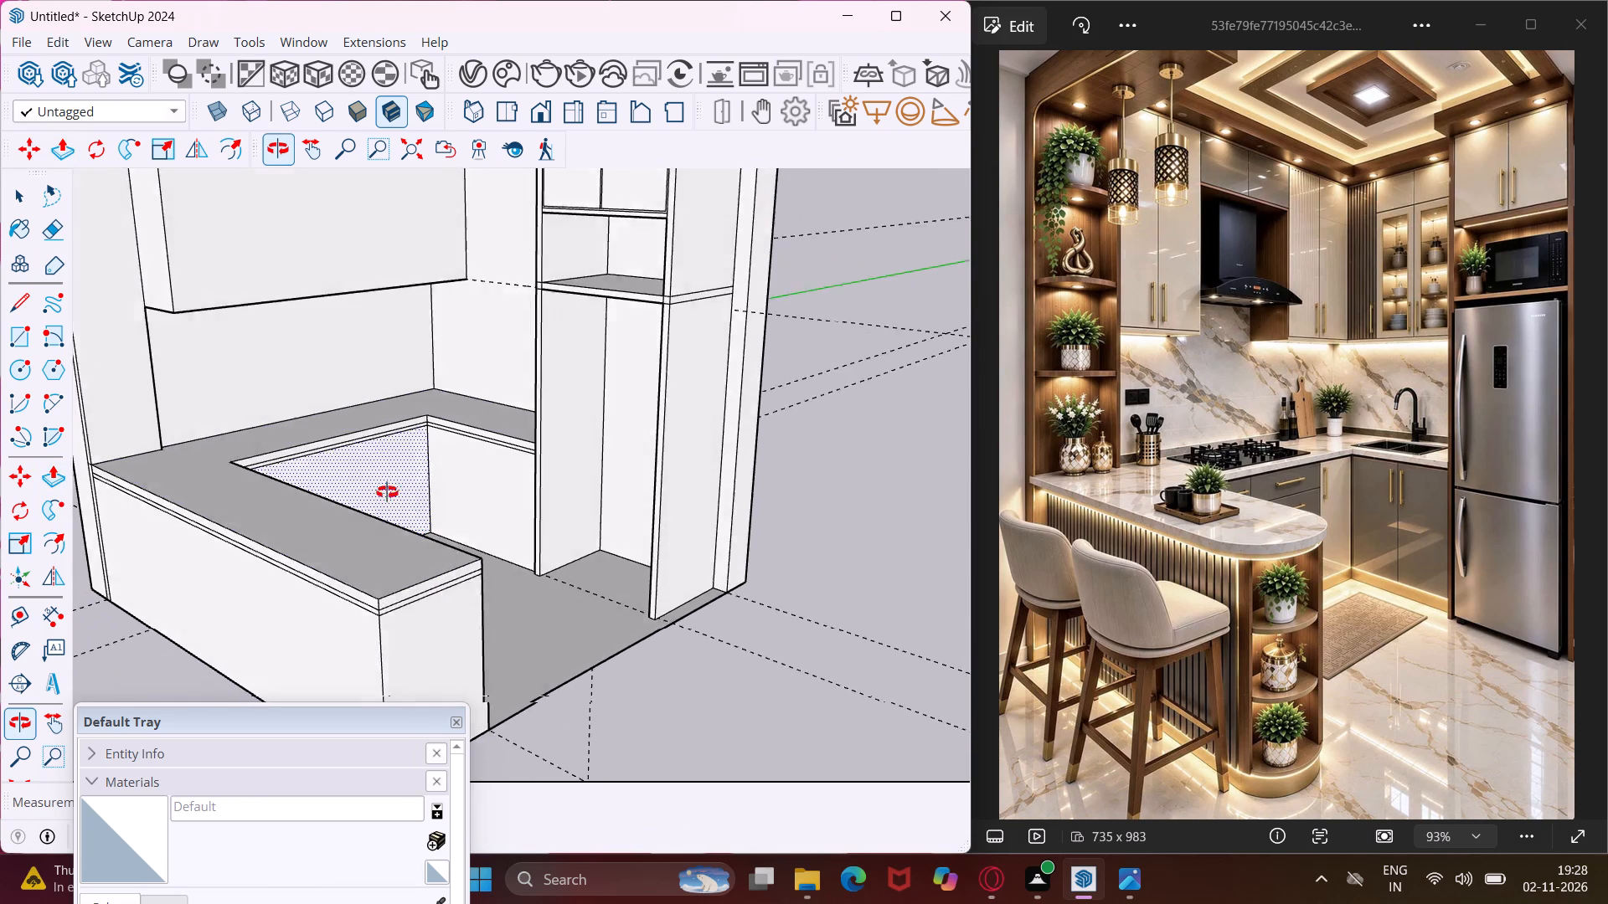
pyautogui.moveTo(387, 492); pyautogui.dragTo(354, 451, button='middle')
pyautogui.scroll(2, 354, 492)
pyautogui.click(355, 510)
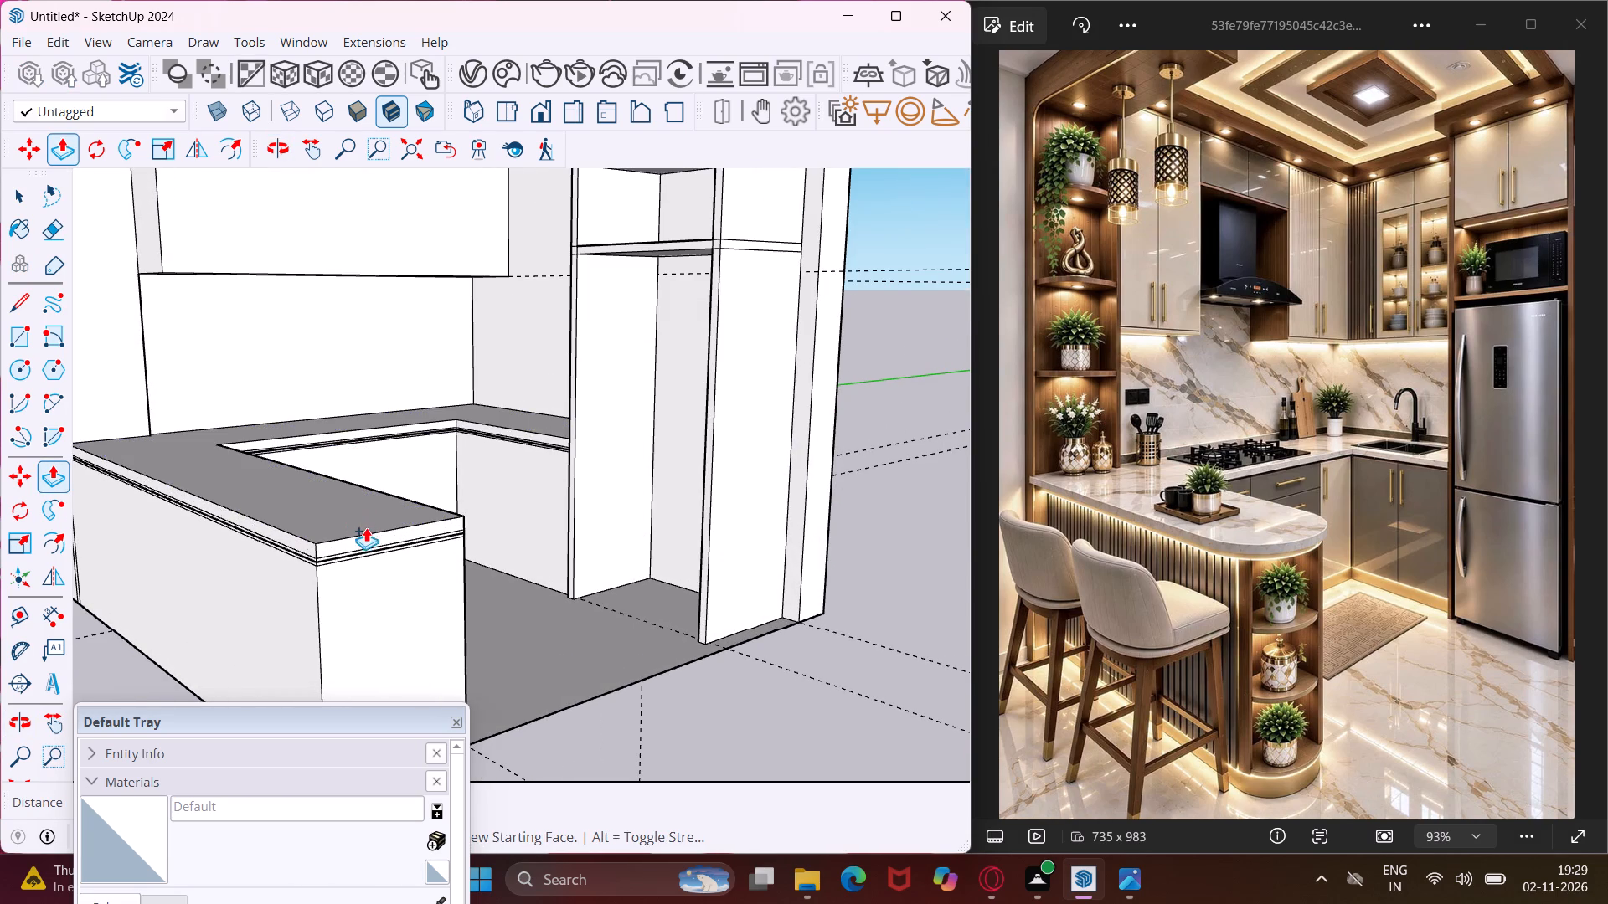
pyautogui.scroll(-5, 394, 626)
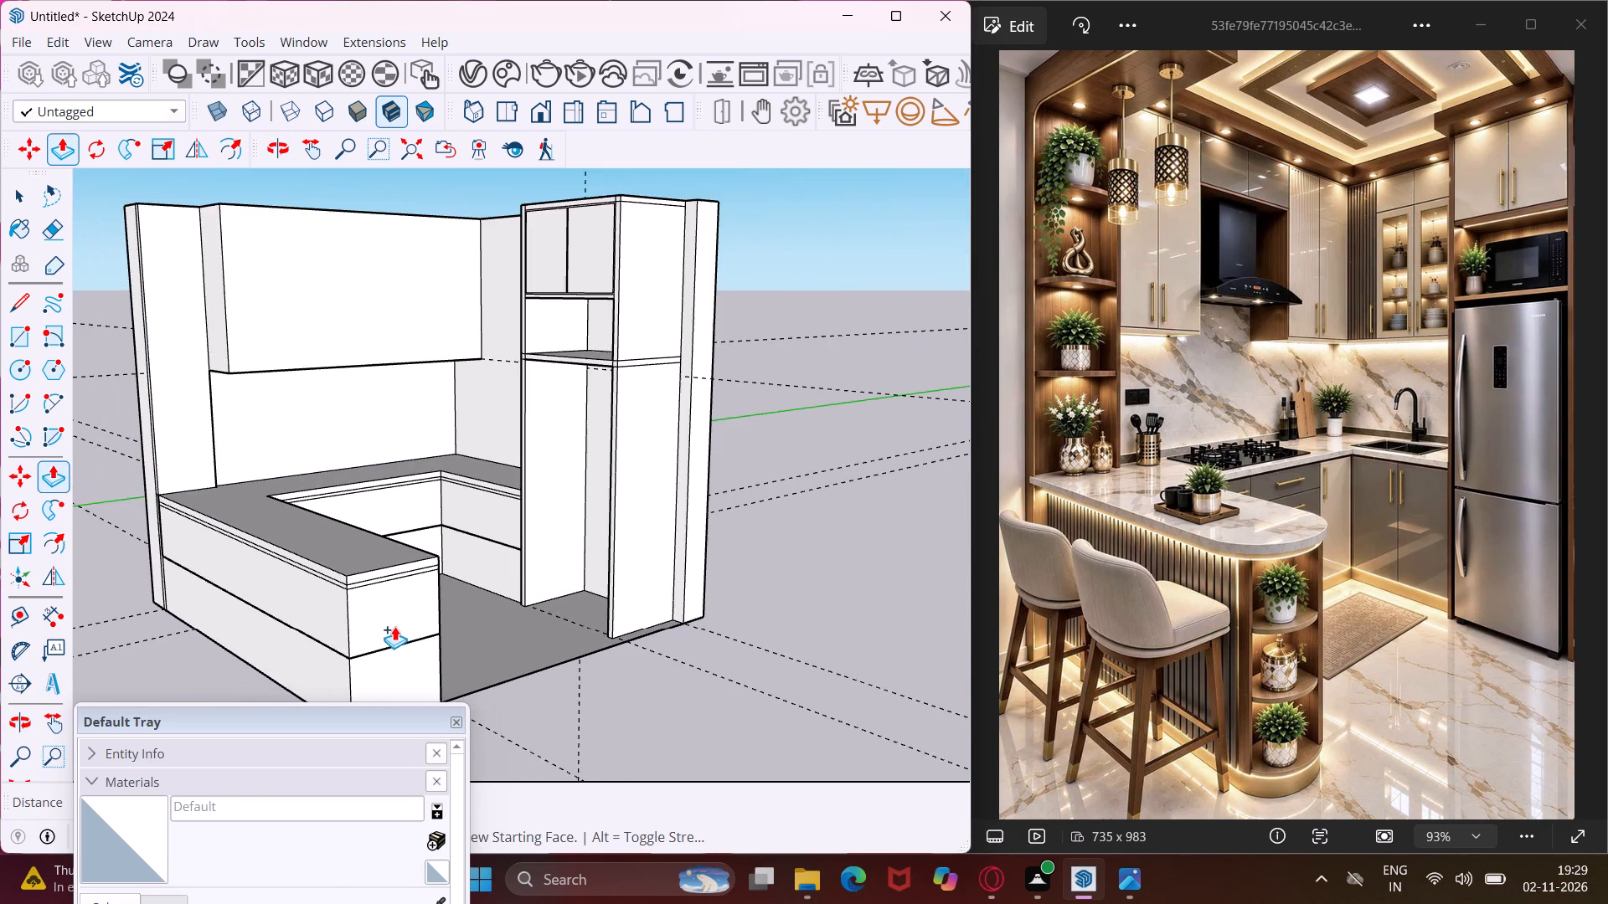
pyautogui.moveTo(394, 626); pyautogui.dragTo(364, 539, button='middle')
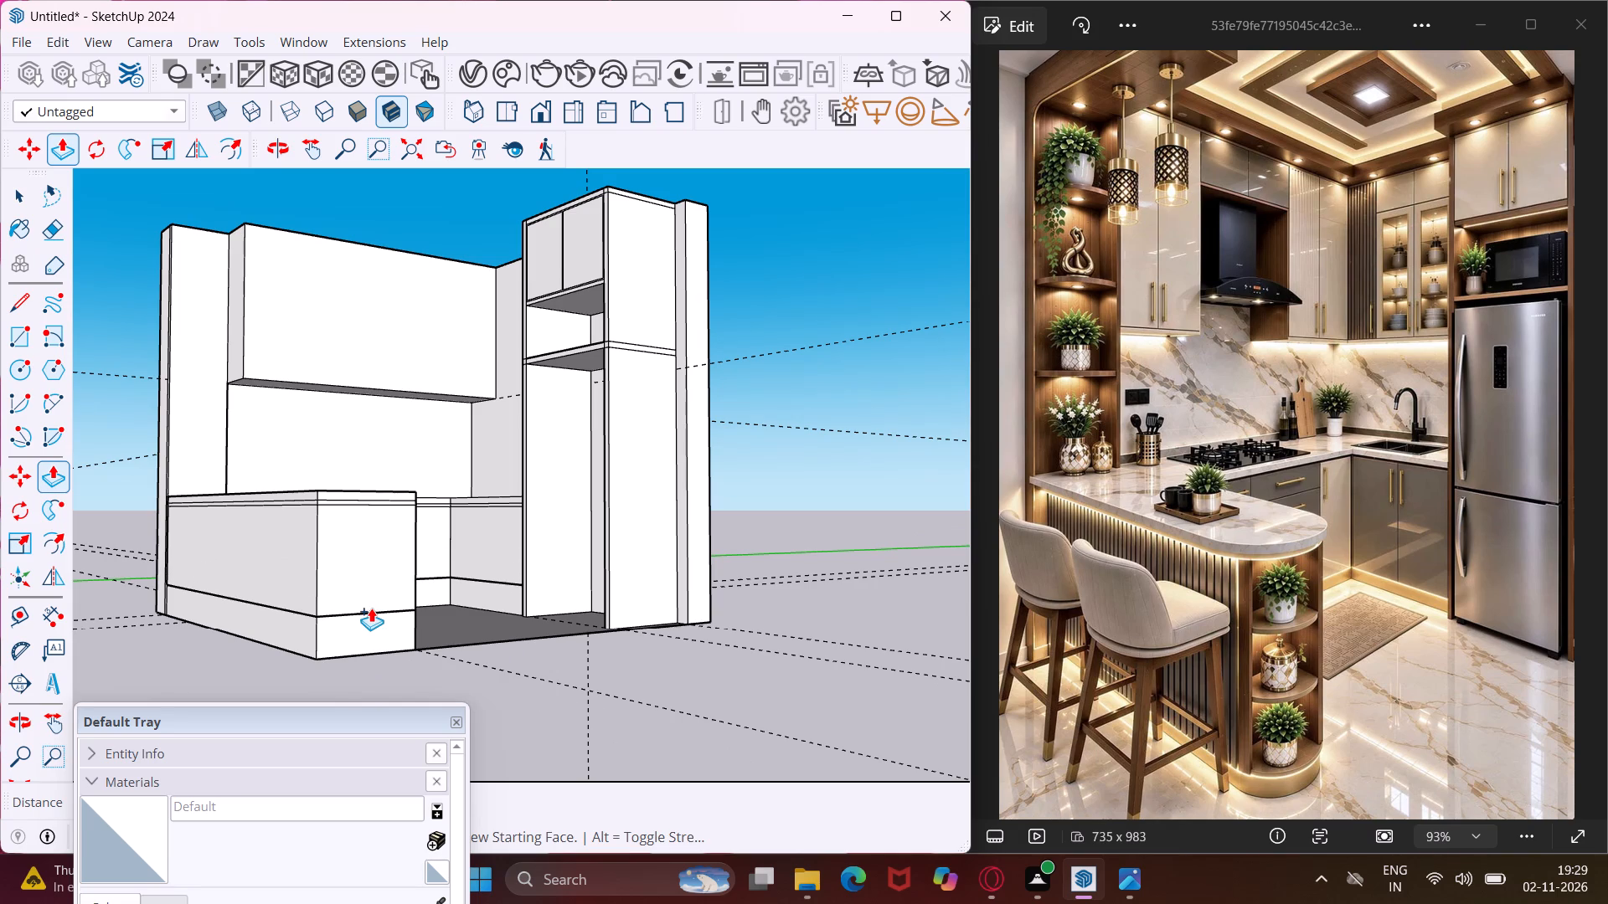
pyautogui.press('2')
pyautogui.press("'")
pyautogui.write('8"')
pyautogui.press('Return')
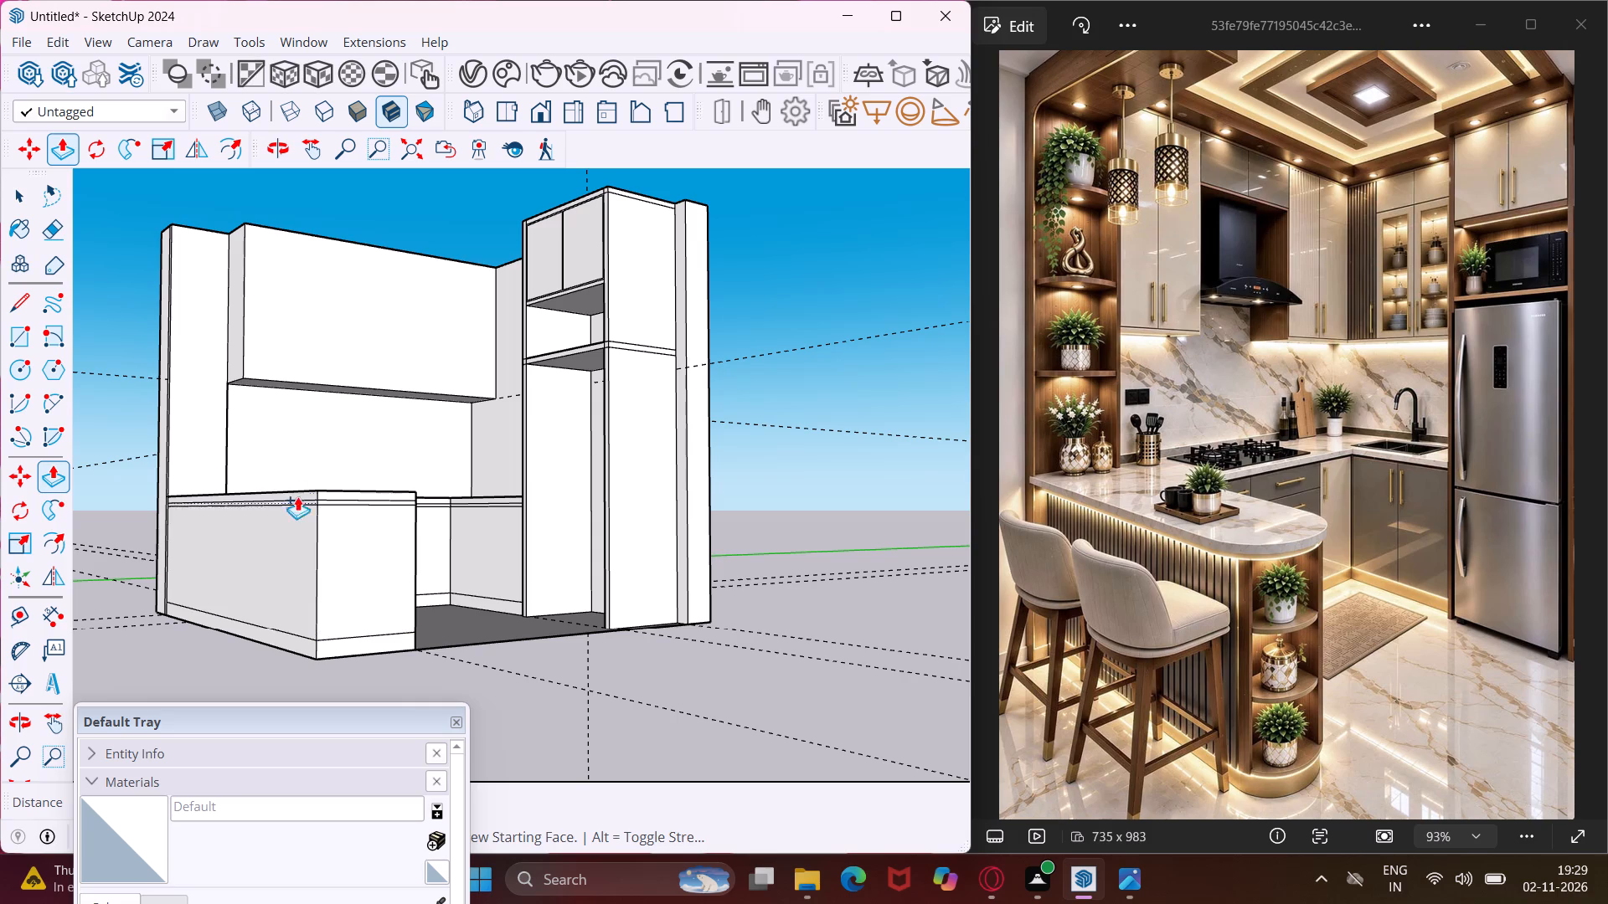
# Draw a vertical line on the wall strip just beside the upper cabinet block, from the top edge to the countertop.
pyautogui.moveTo(285, 469); pyautogui.dragTo(540, 614, button='middle')
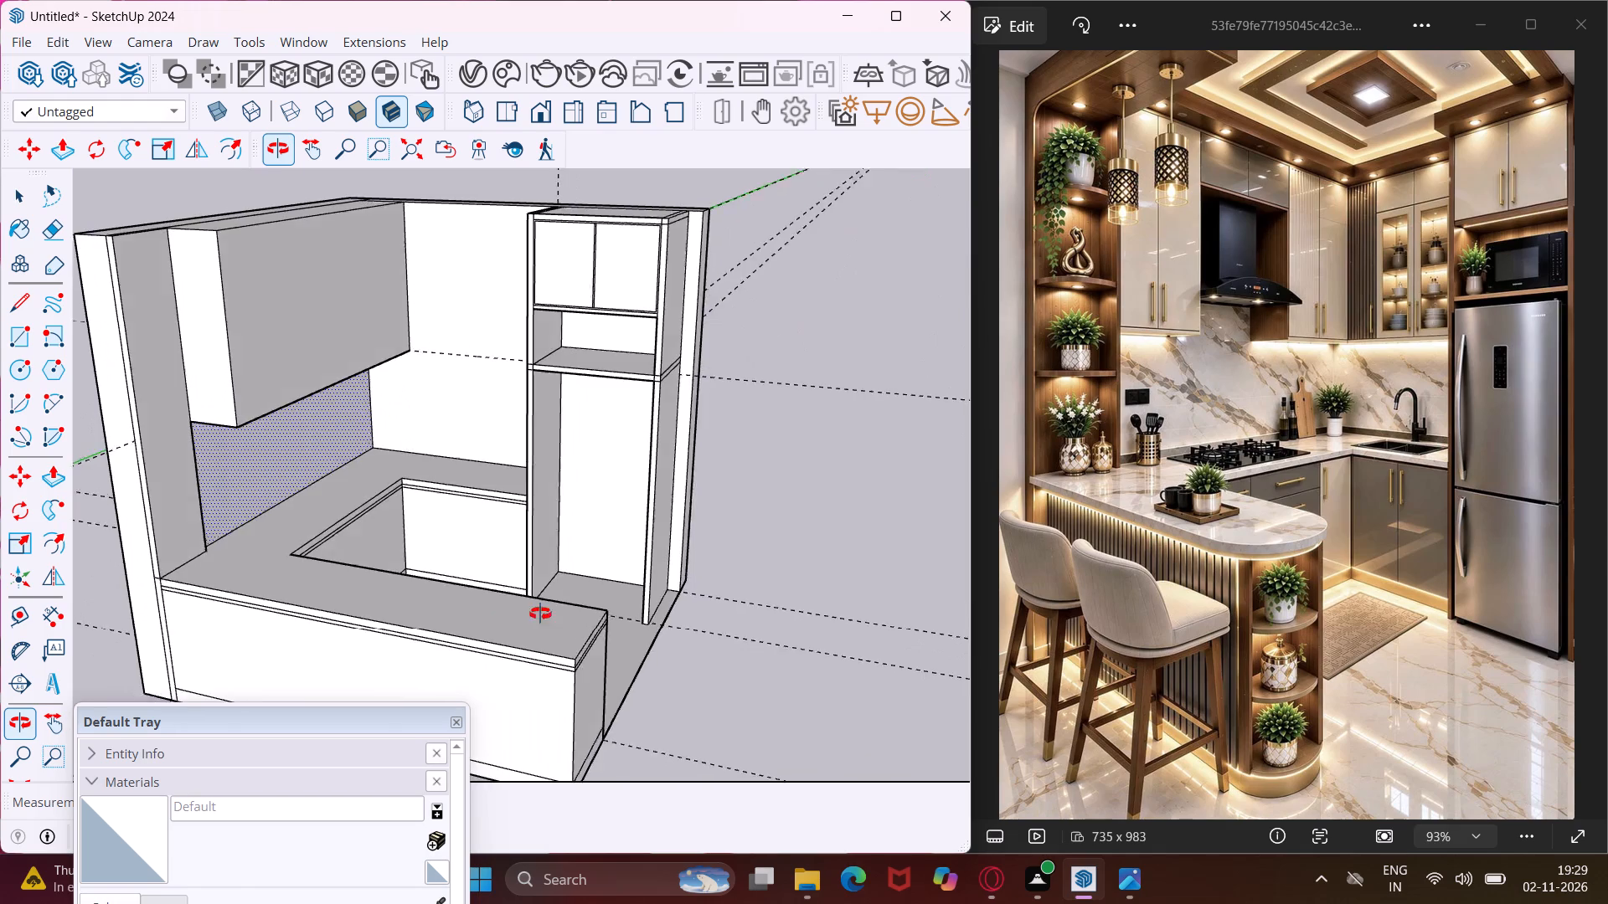
pyautogui.moveTo(540, 614); pyautogui.dragTo(270, 641, button='middle')
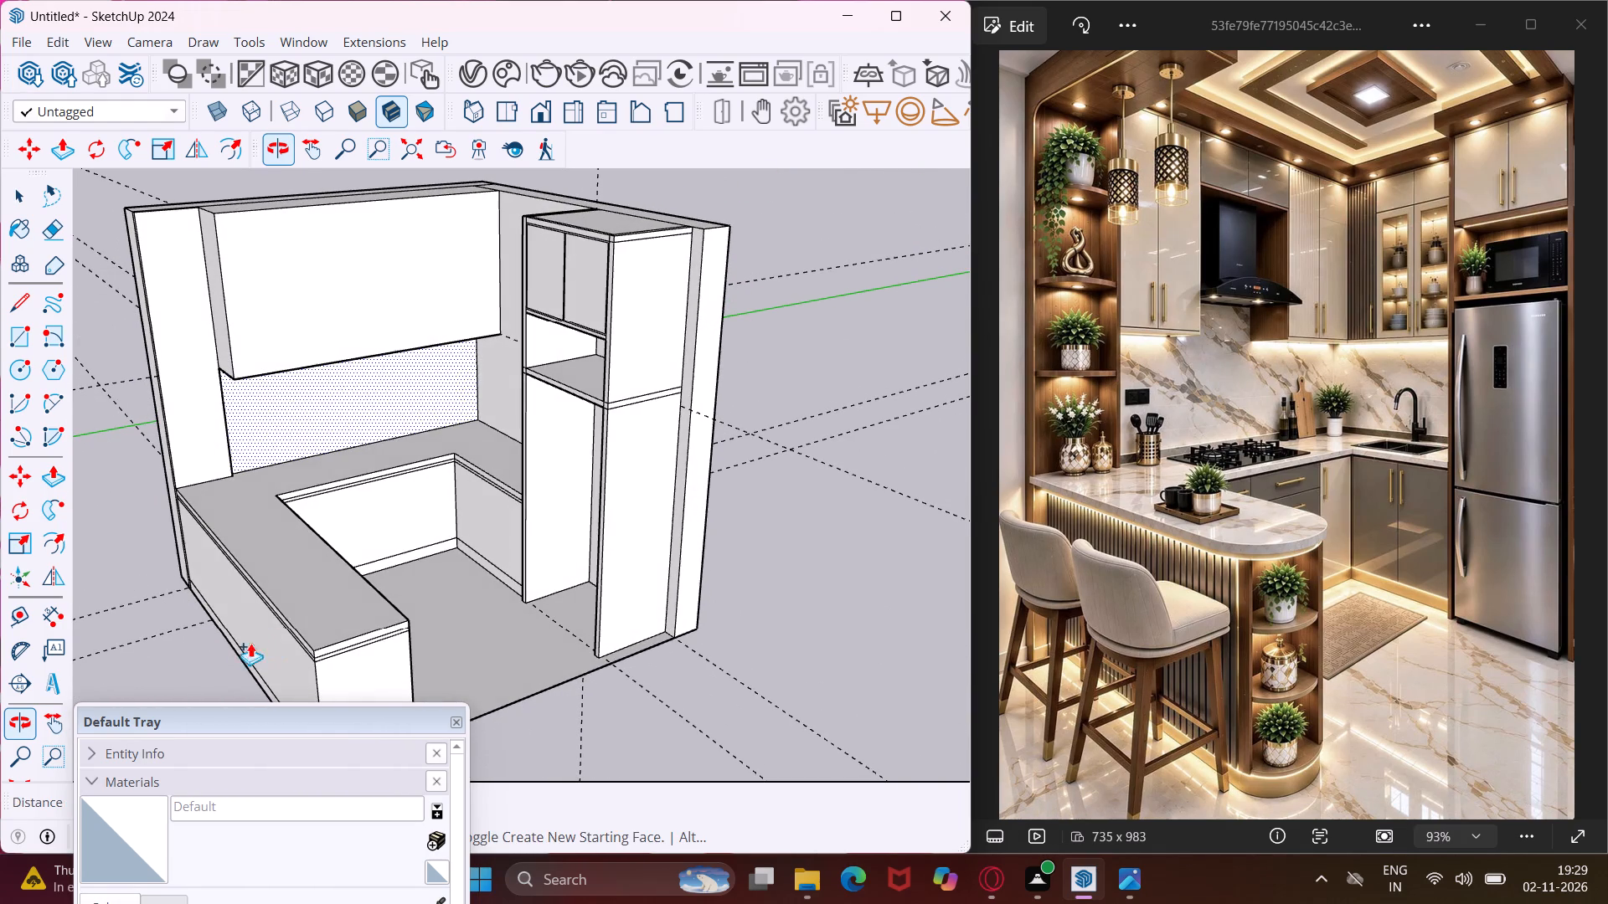
pyautogui.scroll(5, 188, 311)
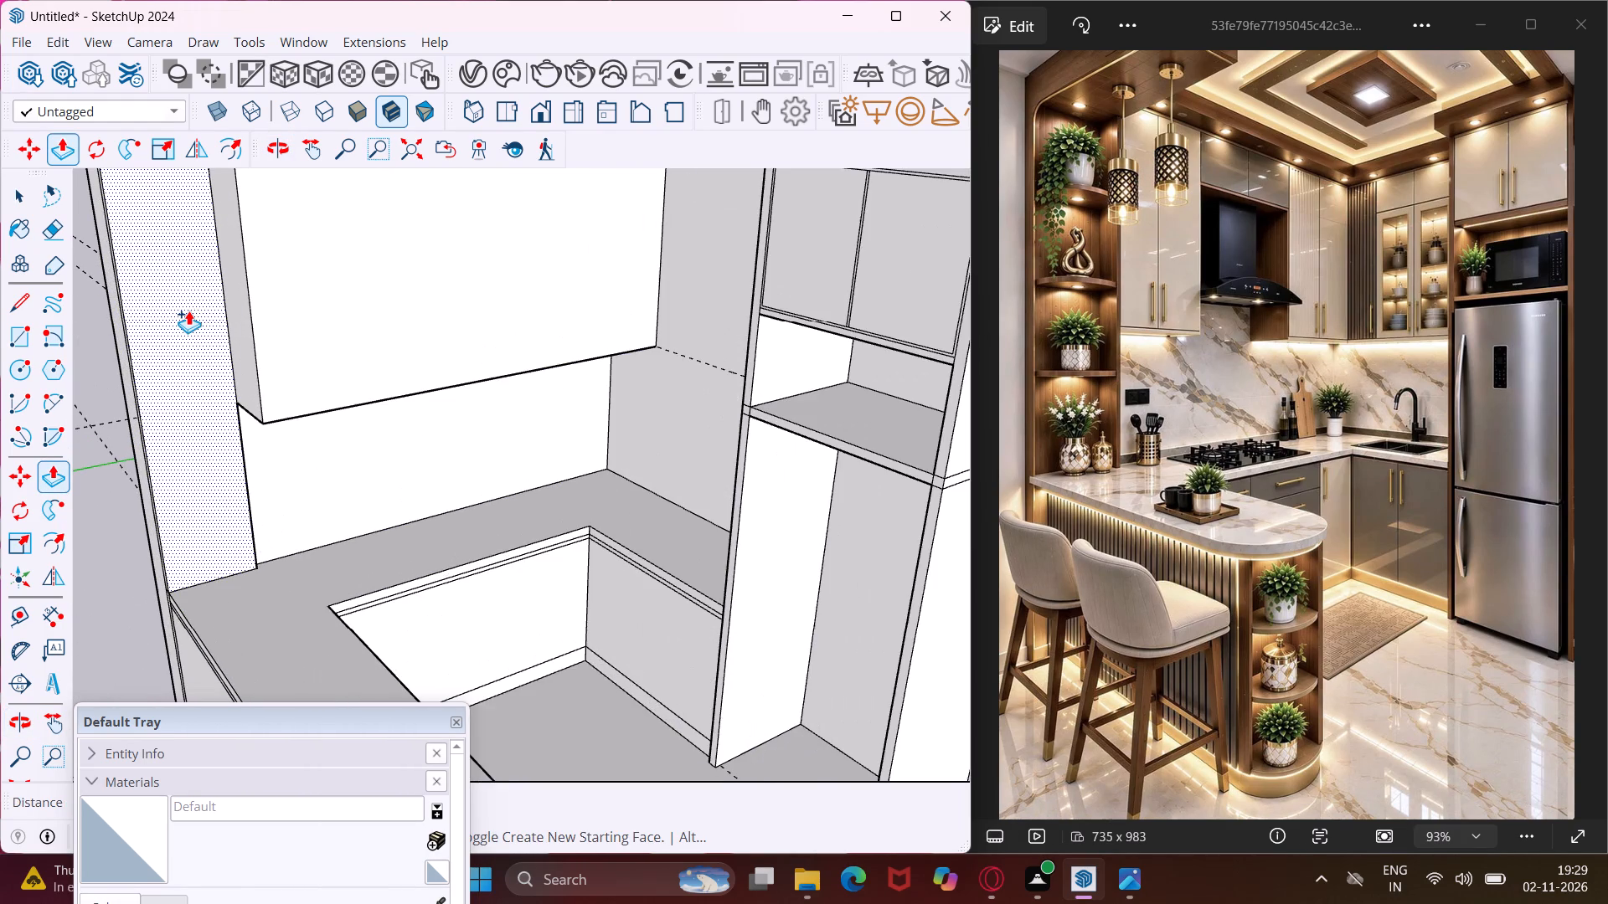
pyautogui.scroll(1, 188, 311)
pyautogui.moveTo(188, 311); pyautogui.dragTo(303, 331, button='middle')
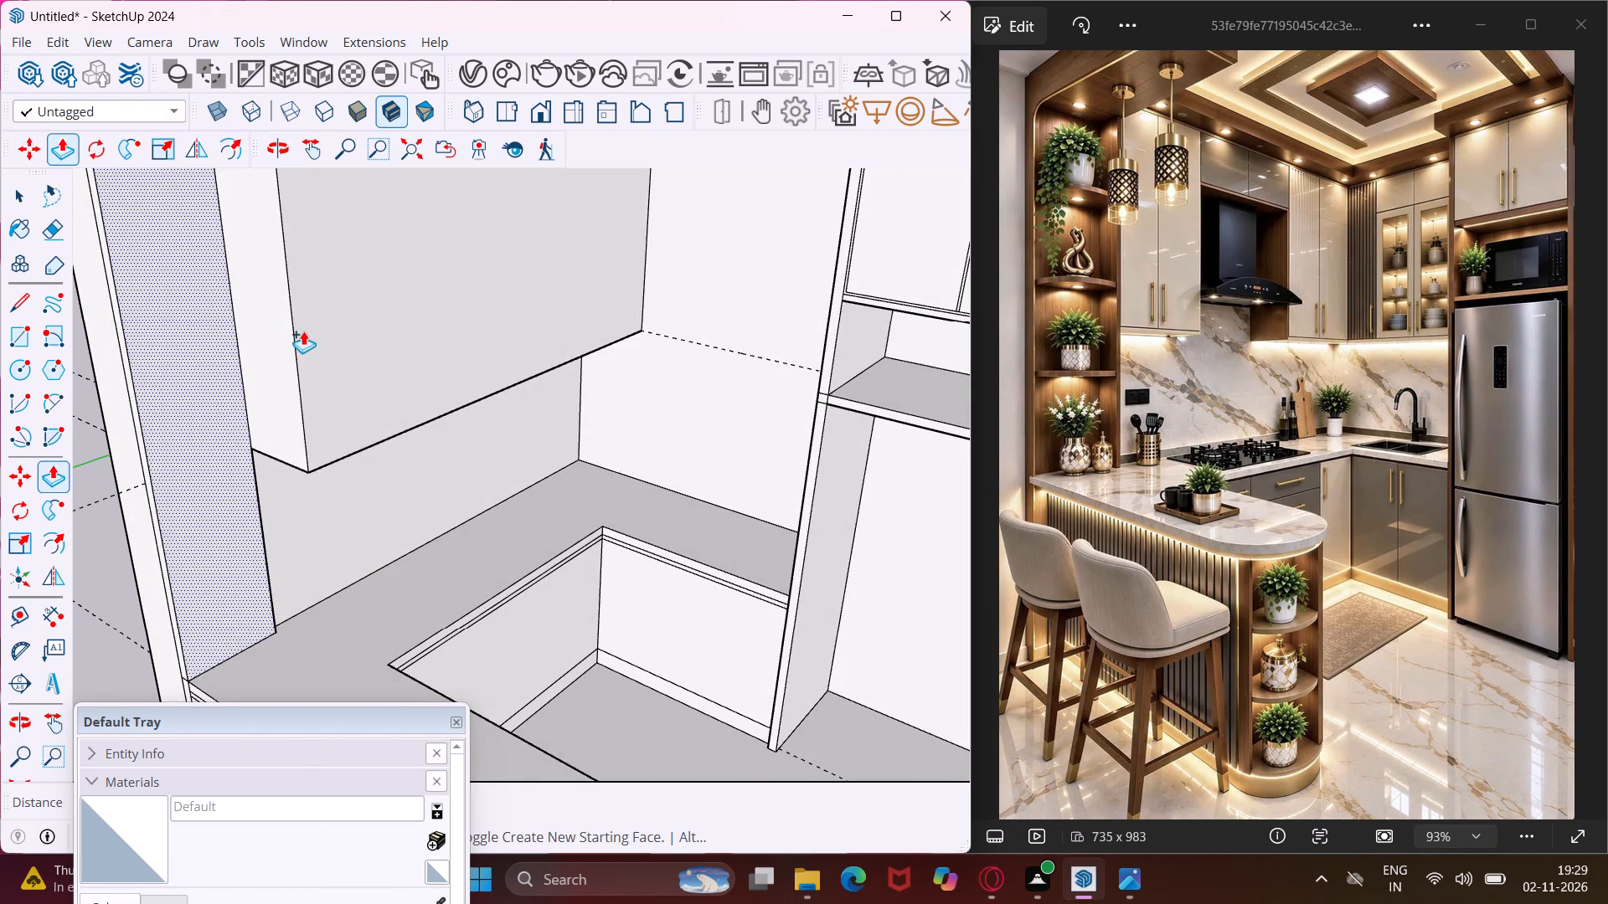
pyautogui.scroll(-3, 233, 542)
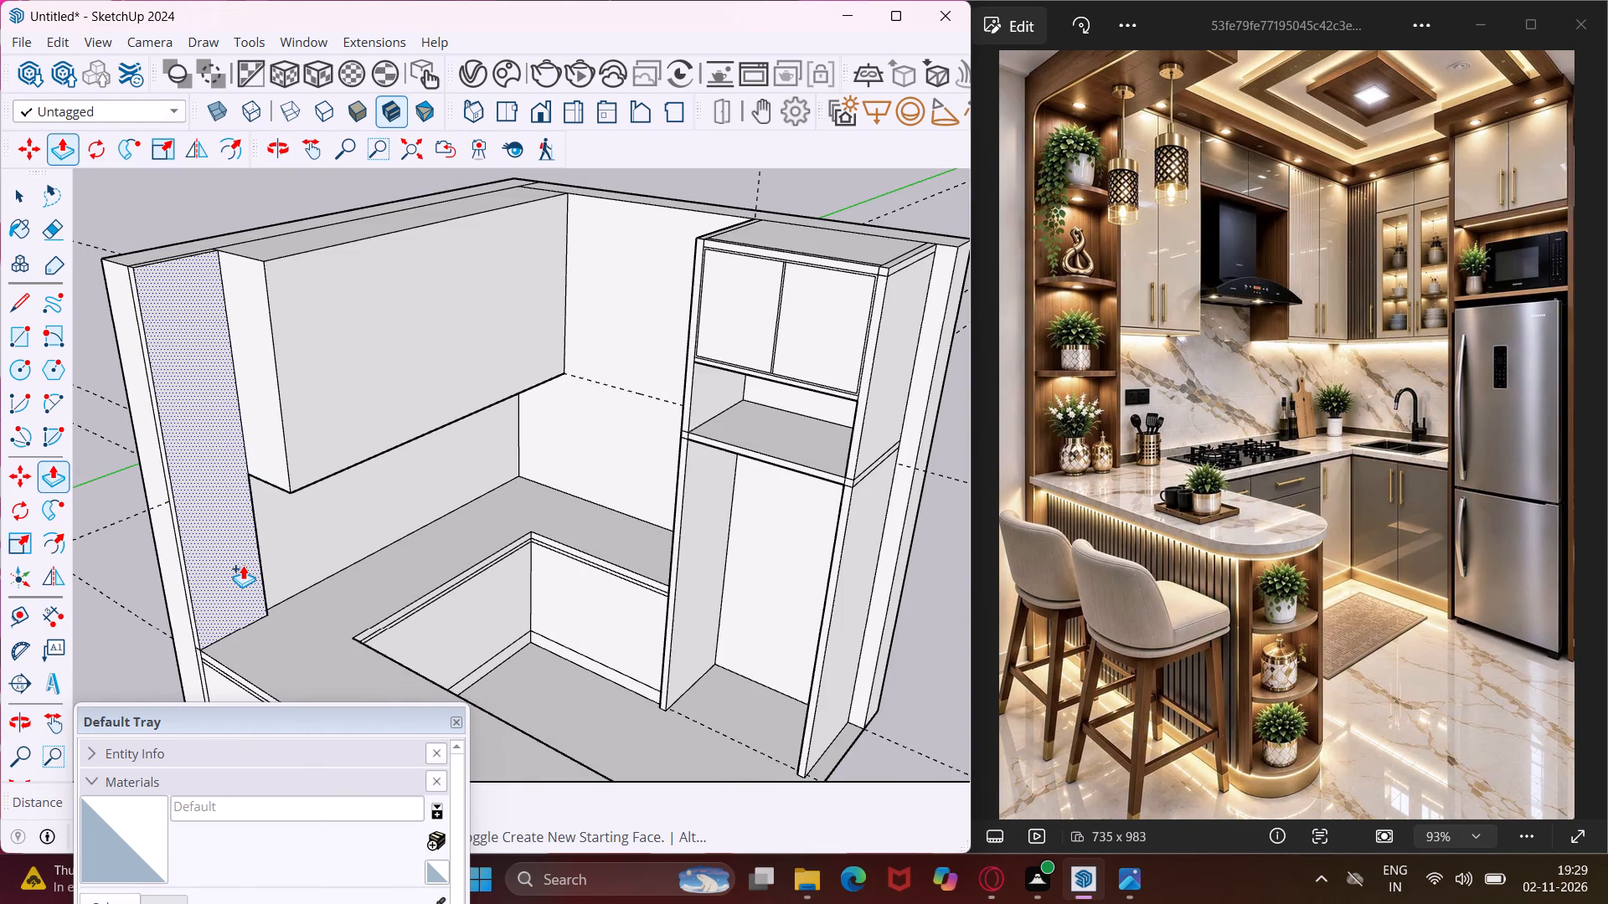
pyautogui.press('Escape')
pyautogui.press('space')
pyautogui.click(13, 312)
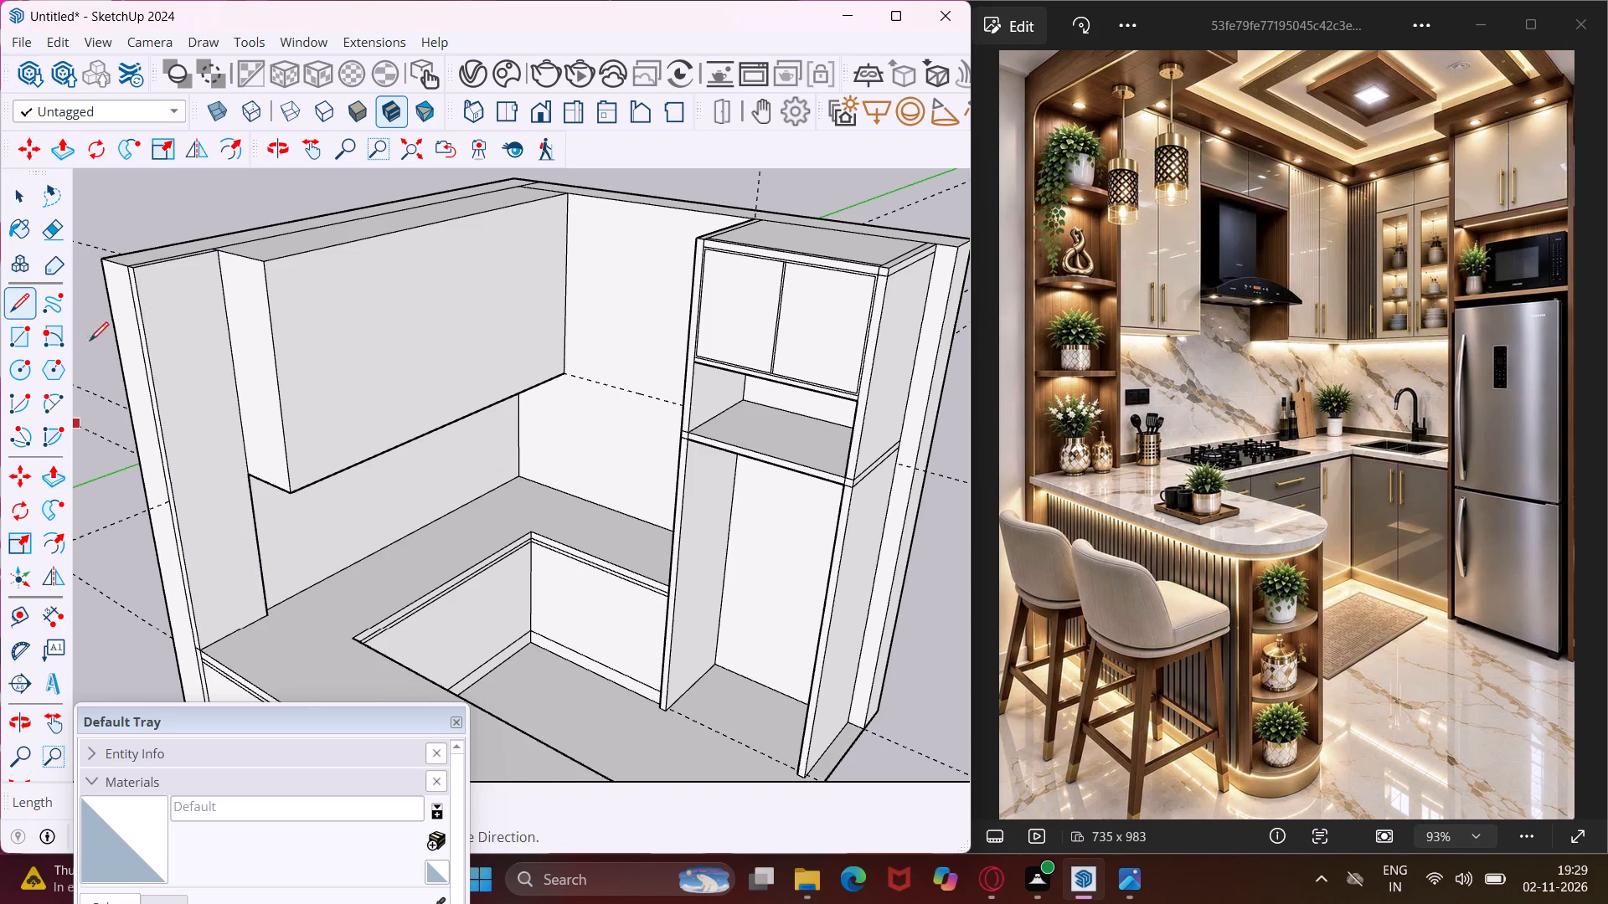
pyautogui.scroll(8, 167, 357)
pyautogui.scroll(-6, 207, 295)
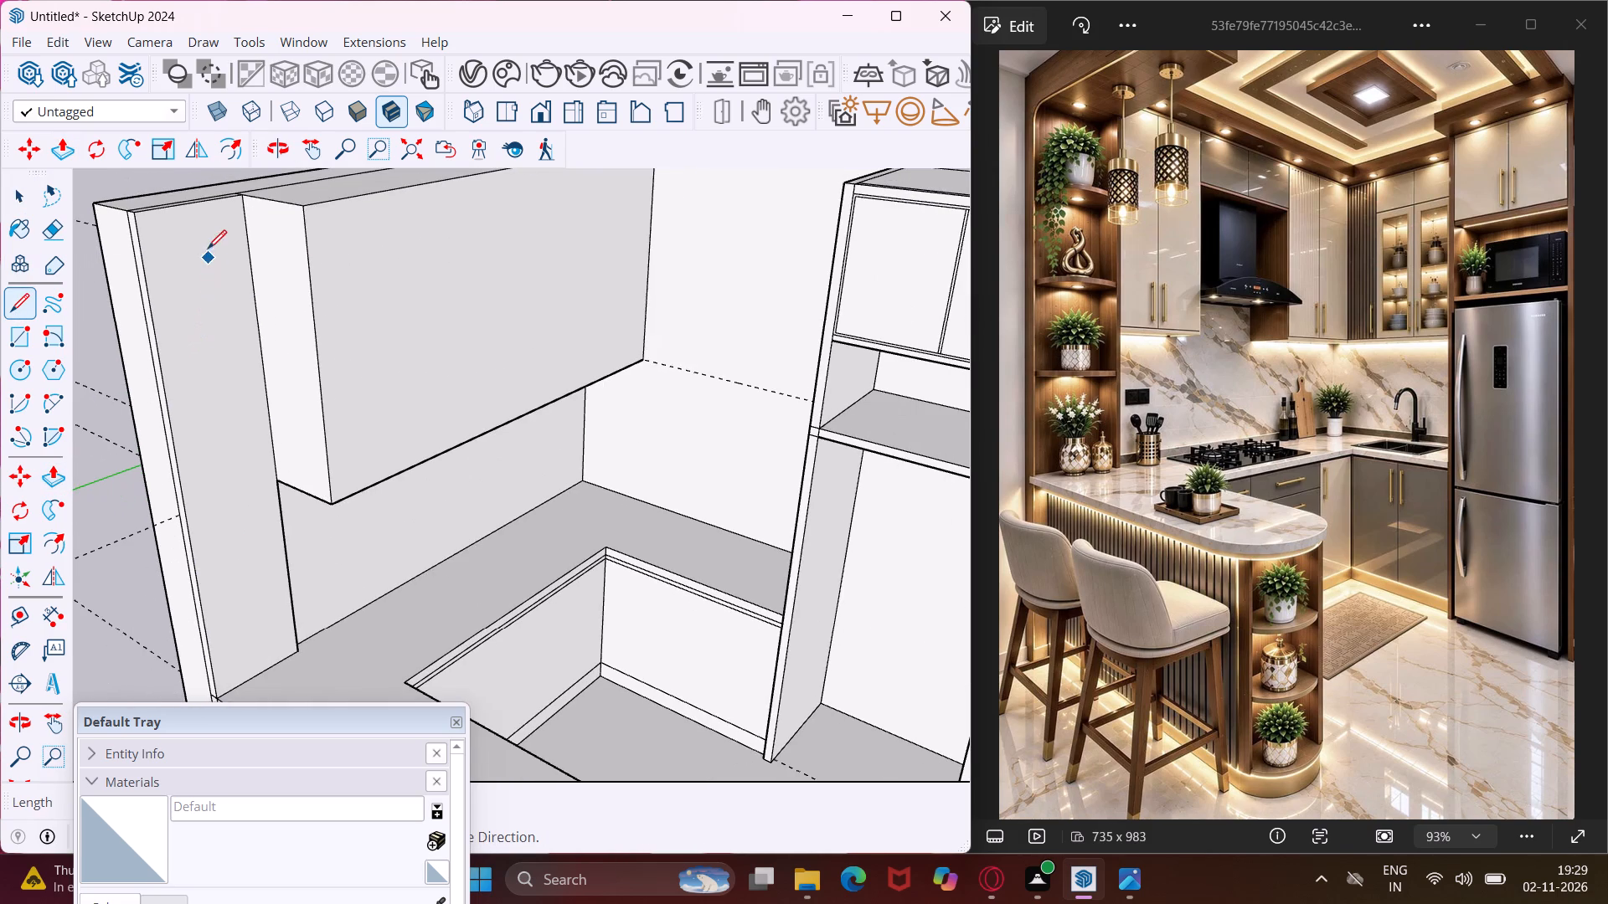
pyautogui.scroll(9, 224, 206)
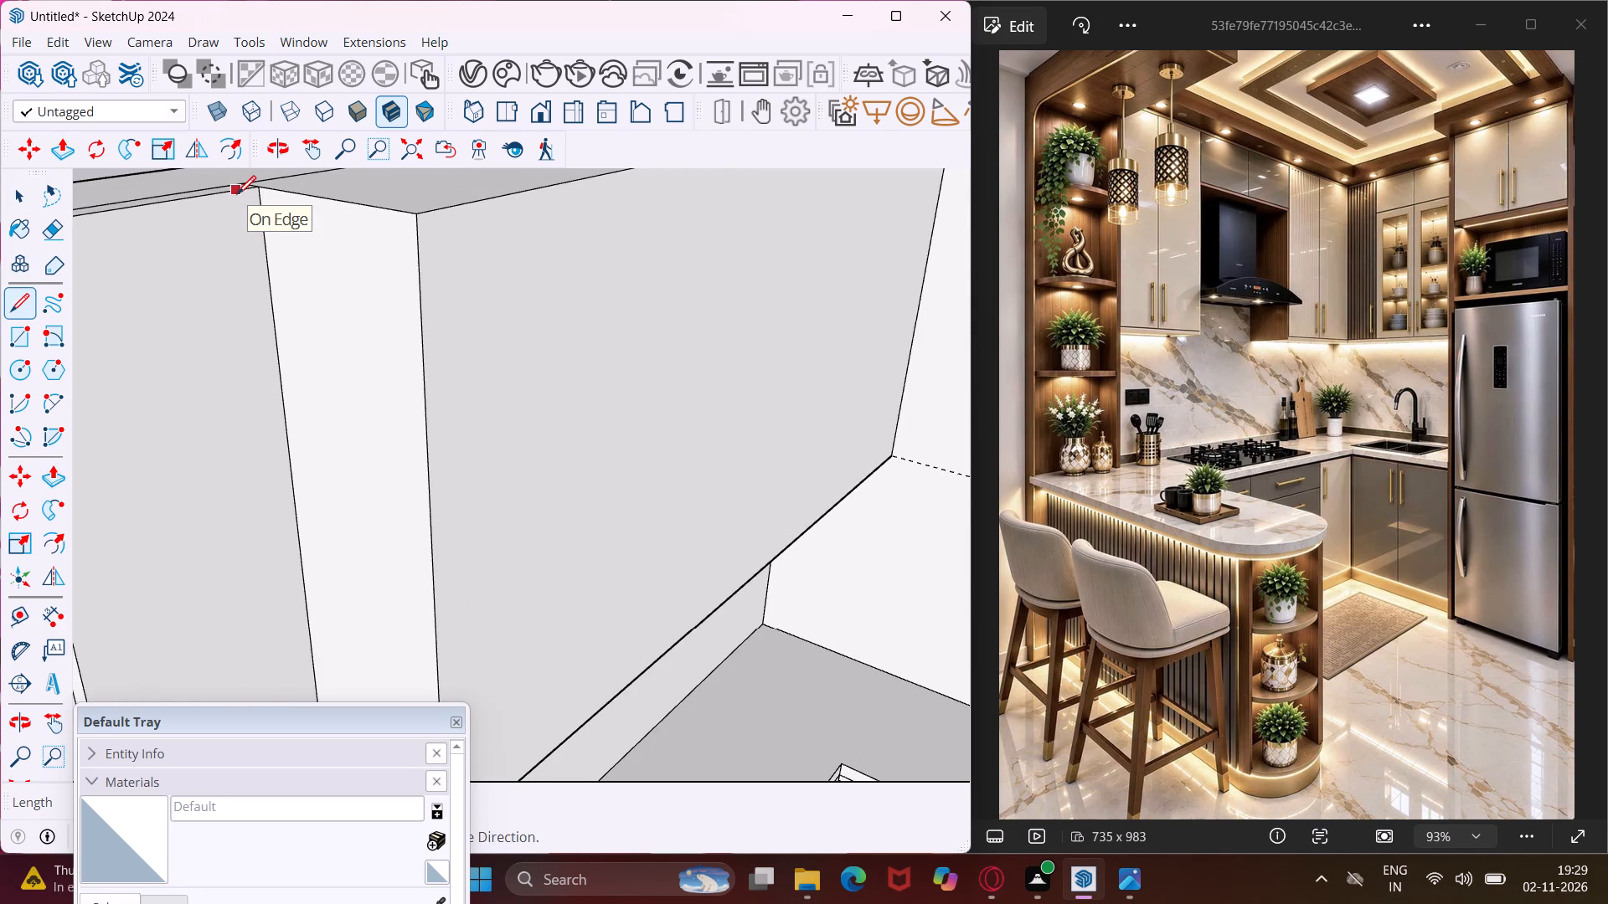
pyautogui.click(237, 194)
pyautogui.scroll(-12, 244, 275)
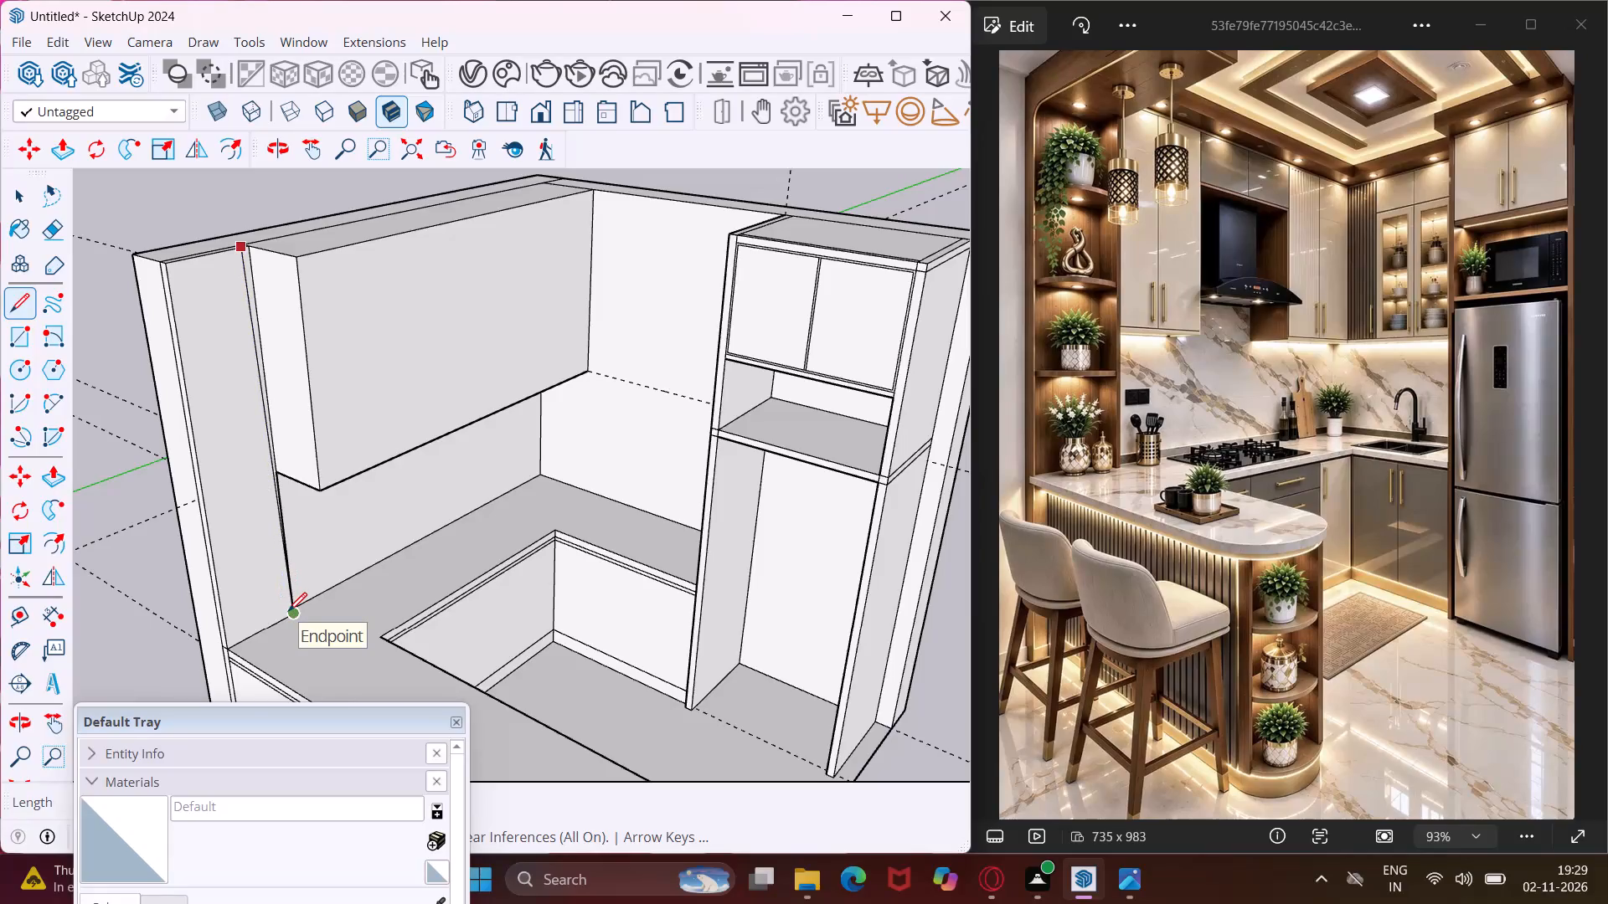
pyautogui.scroll(8, 288, 611)
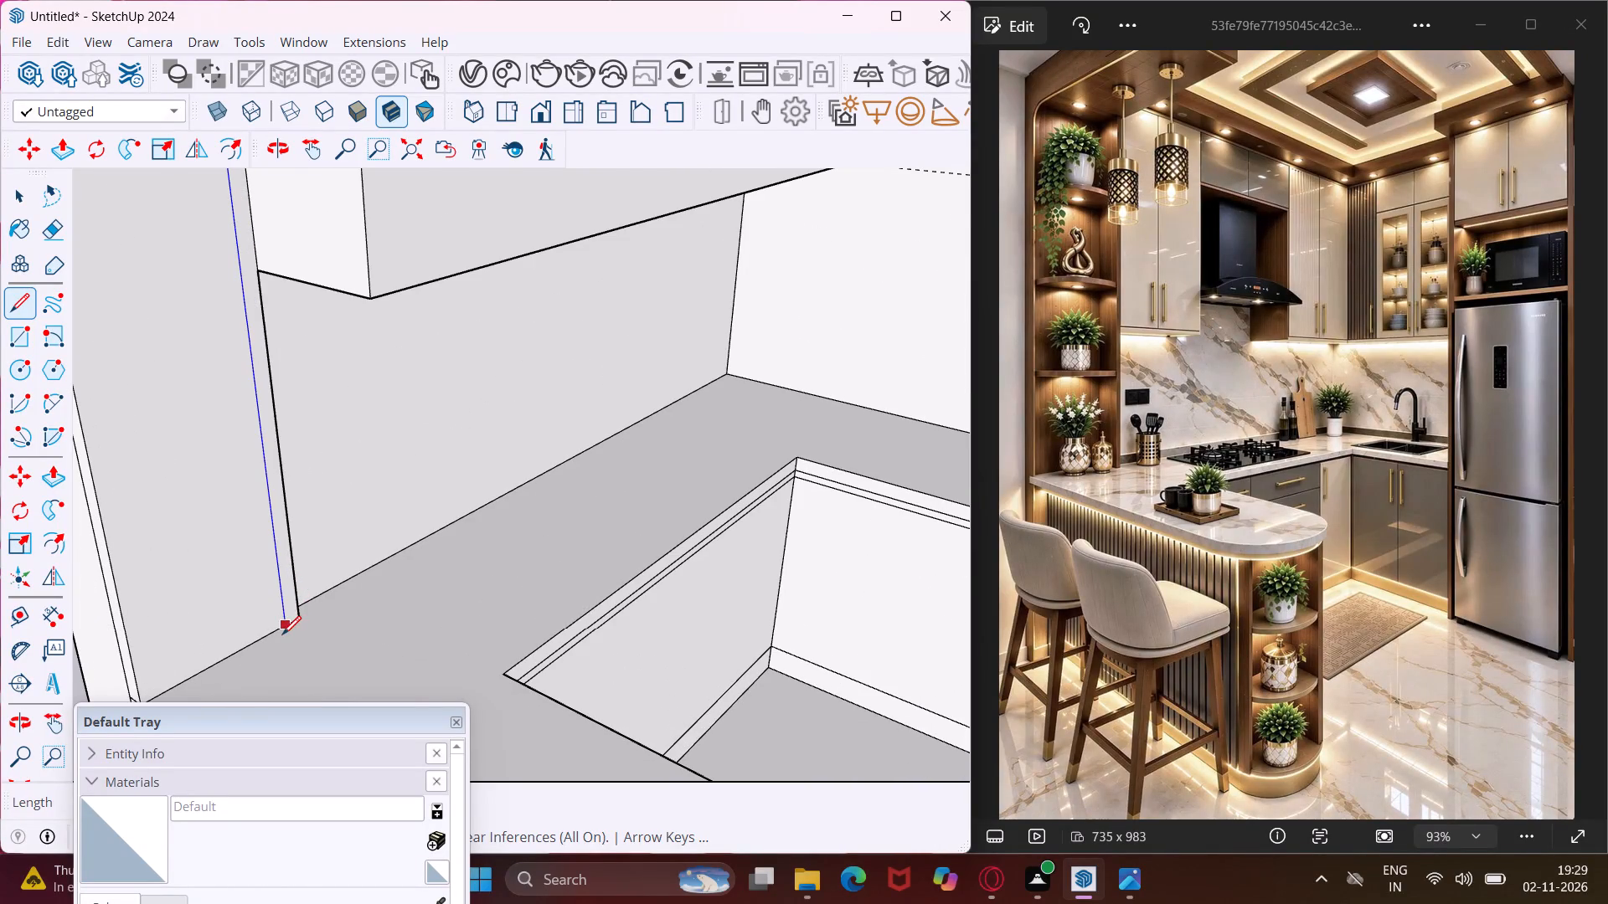
pyautogui.click(282, 634)
pyautogui.press('Escape')
pyautogui.press('space')
# Push/Pull the new narrow strip beside the upper cabinet block outward until flush with the block's front, forming a full-height side panel.
pyautogui.scroll(-6, 290, 594)
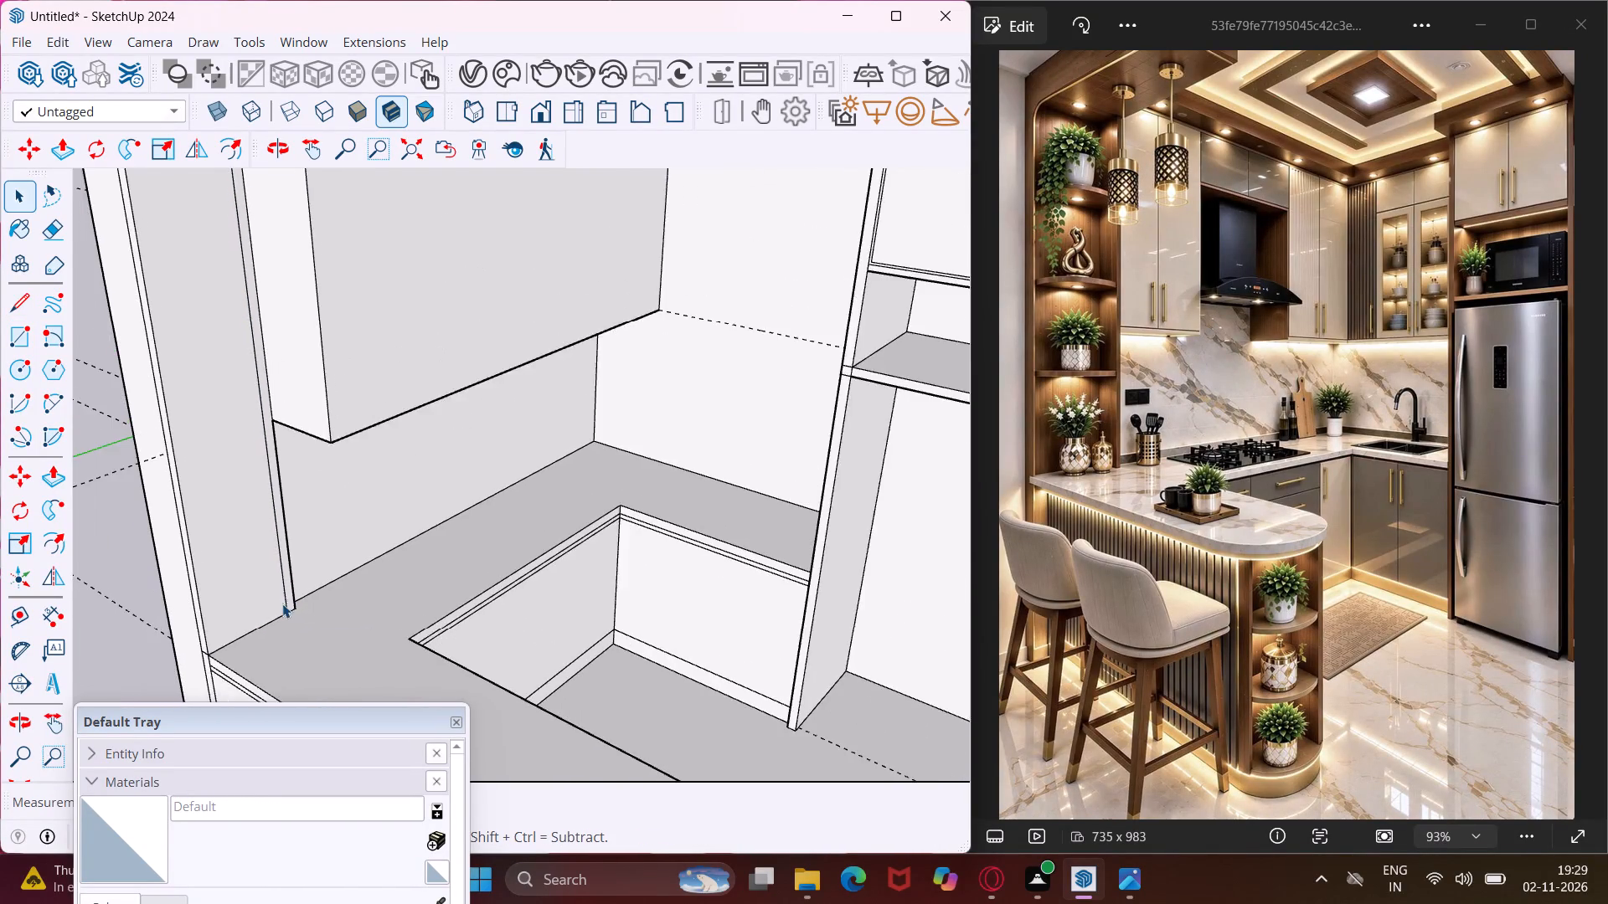
pyautogui.scroll(-6, 280, 604)
pyautogui.scroll(9, 254, 376)
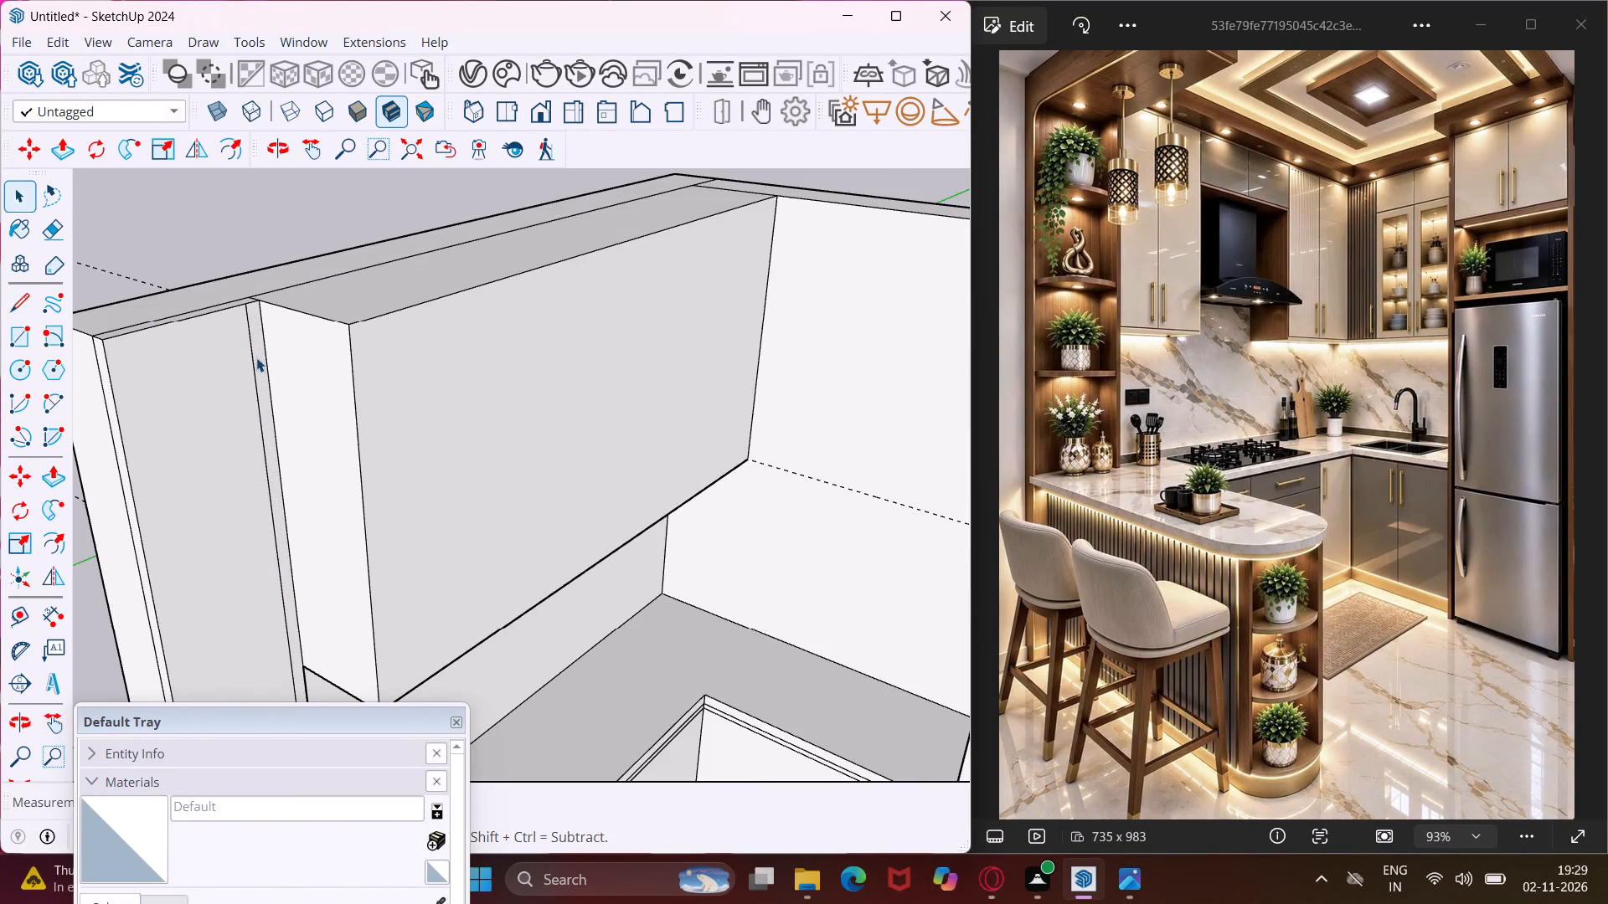
pyautogui.click(255, 346)
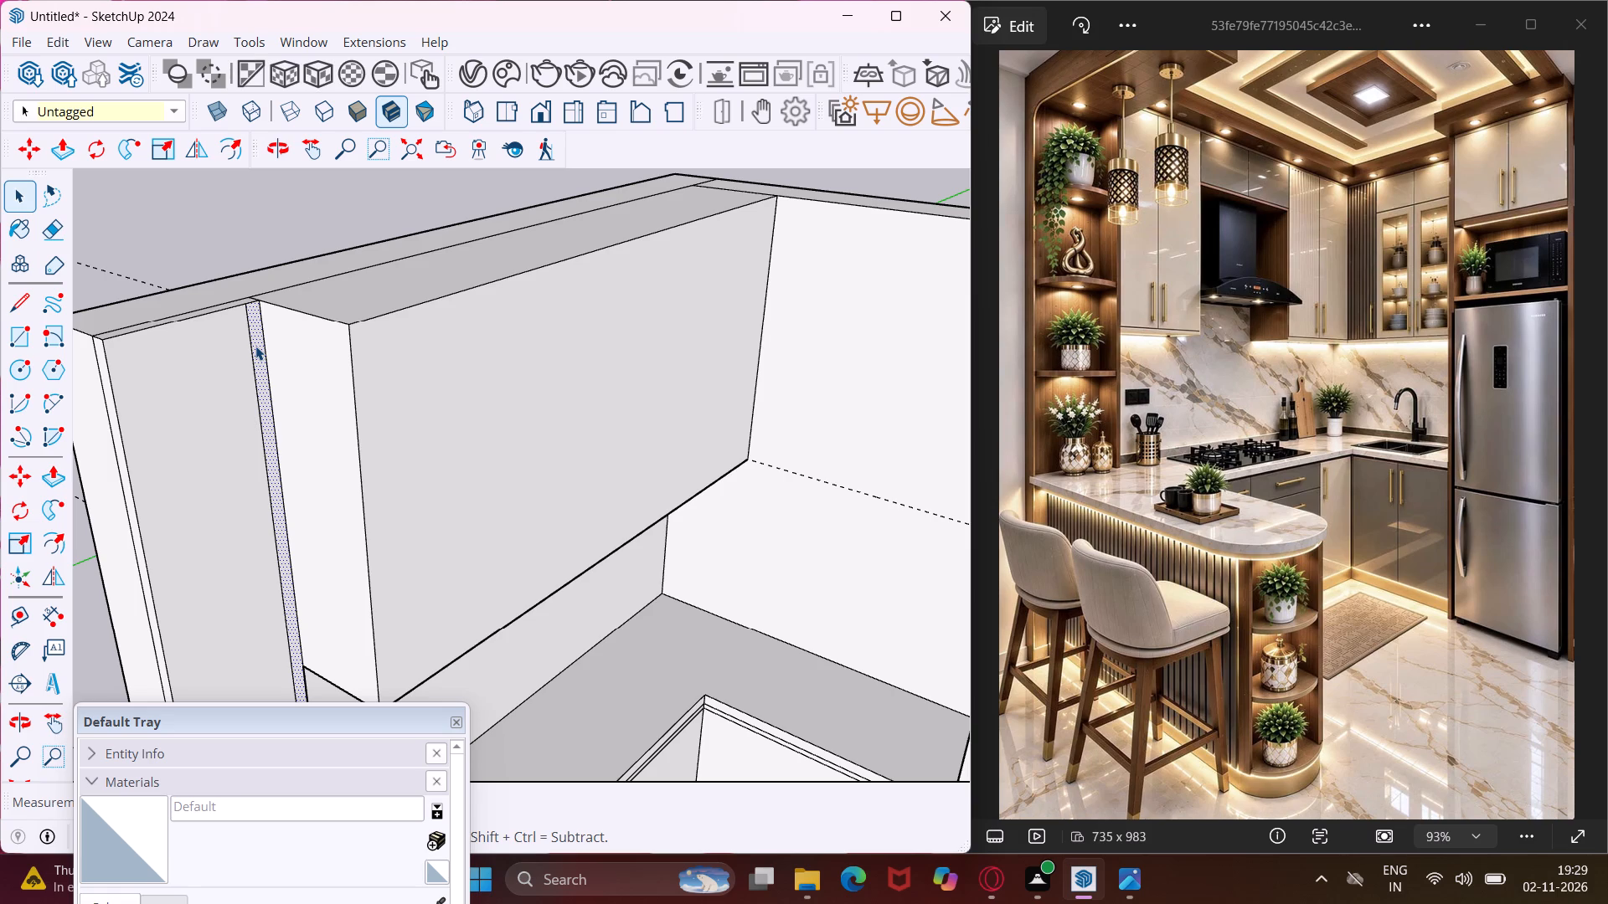
pyautogui.press('p')
pyautogui.click(255, 346)
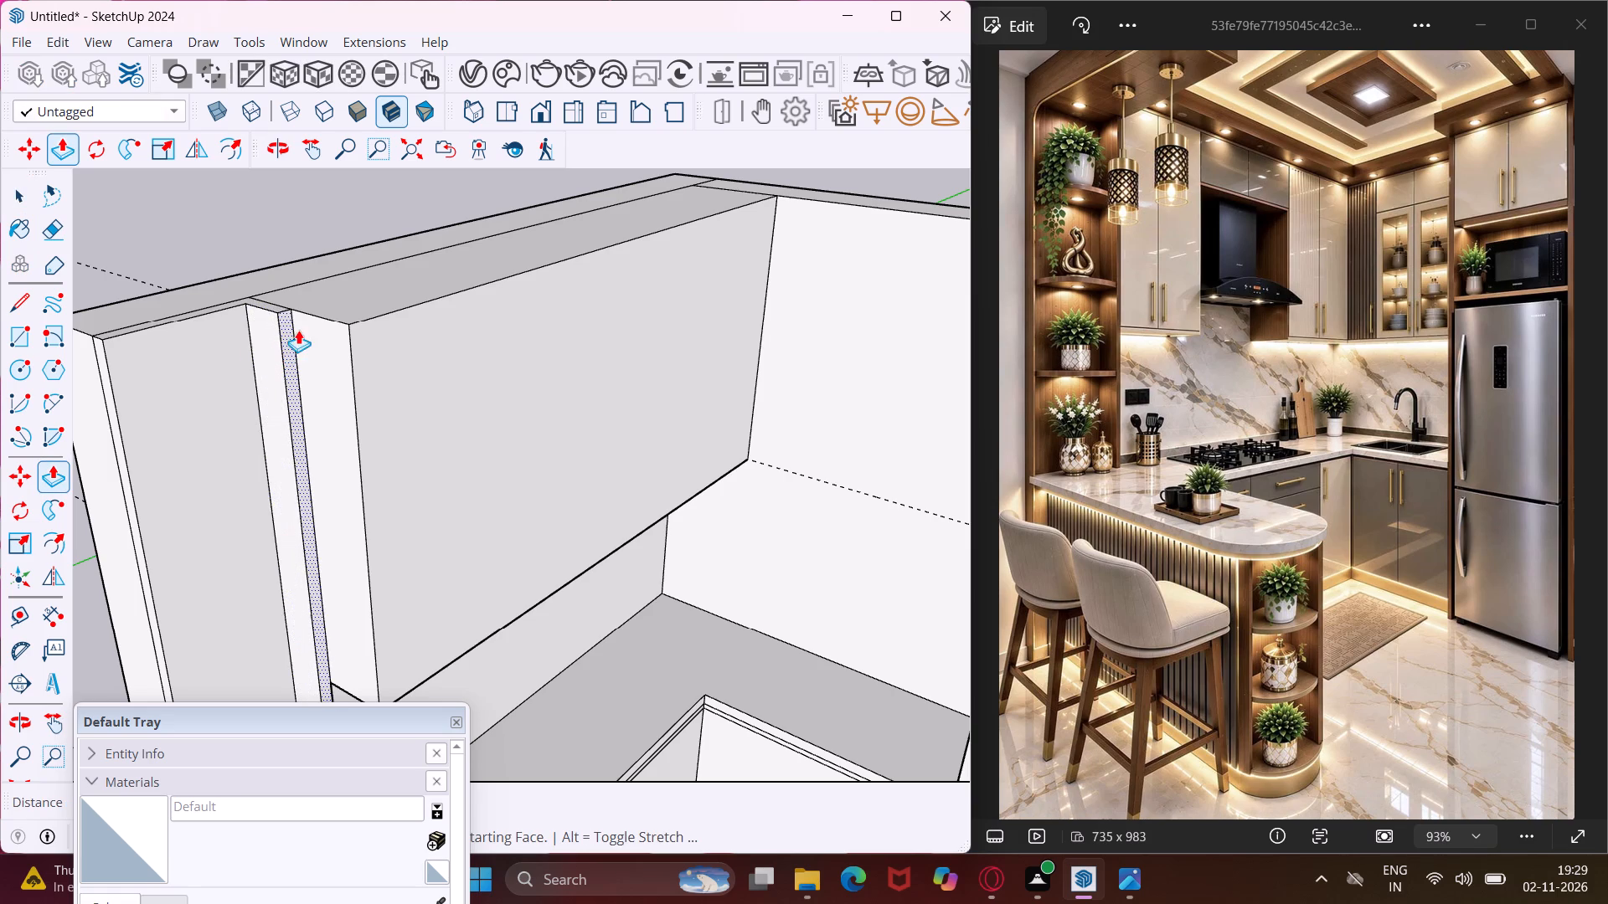
pyautogui.click(379, 331)
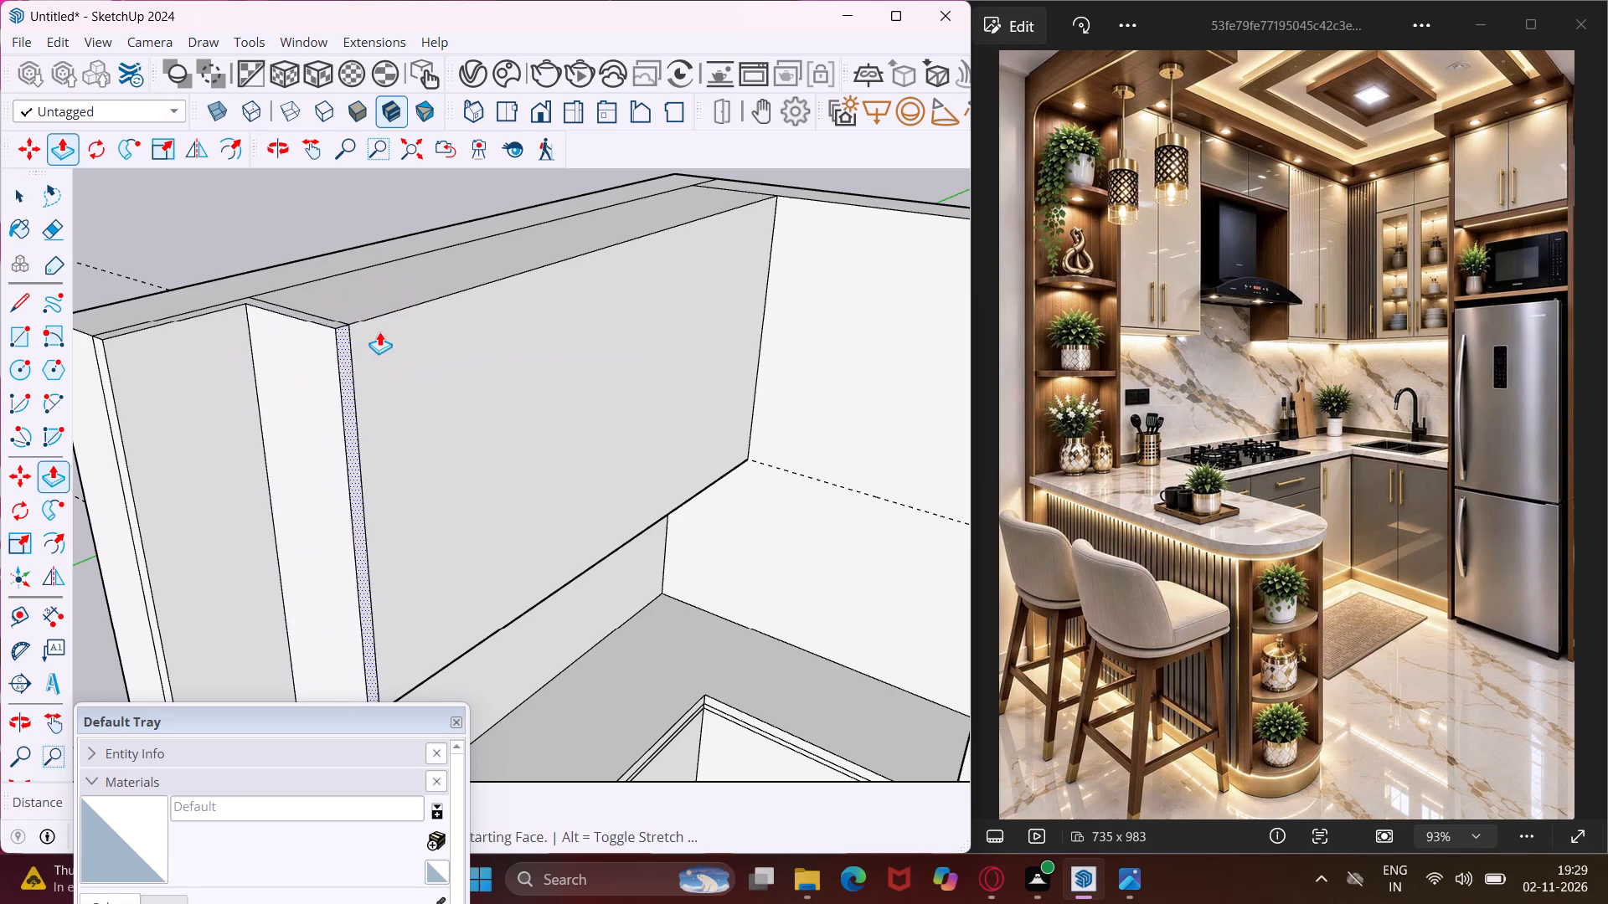
pyautogui.scroll(-3, 260, 394)
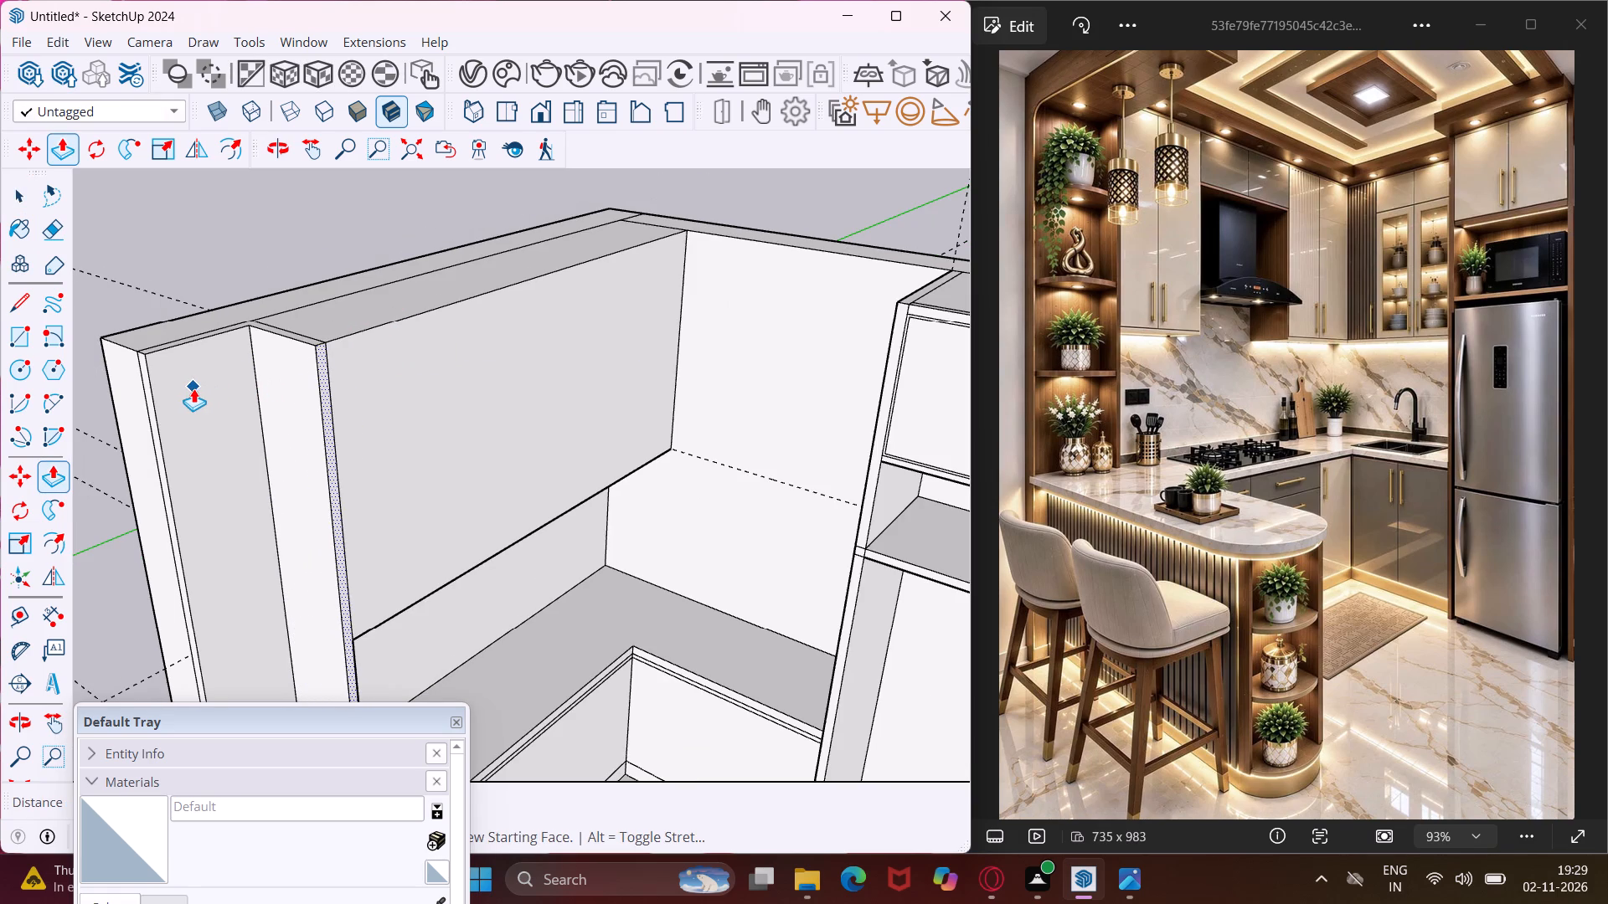
pyautogui.press('Escape')
pyautogui.press('space')
pyautogui.moveTo(193, 388); pyautogui.dragTo(214, 381, button='middle')
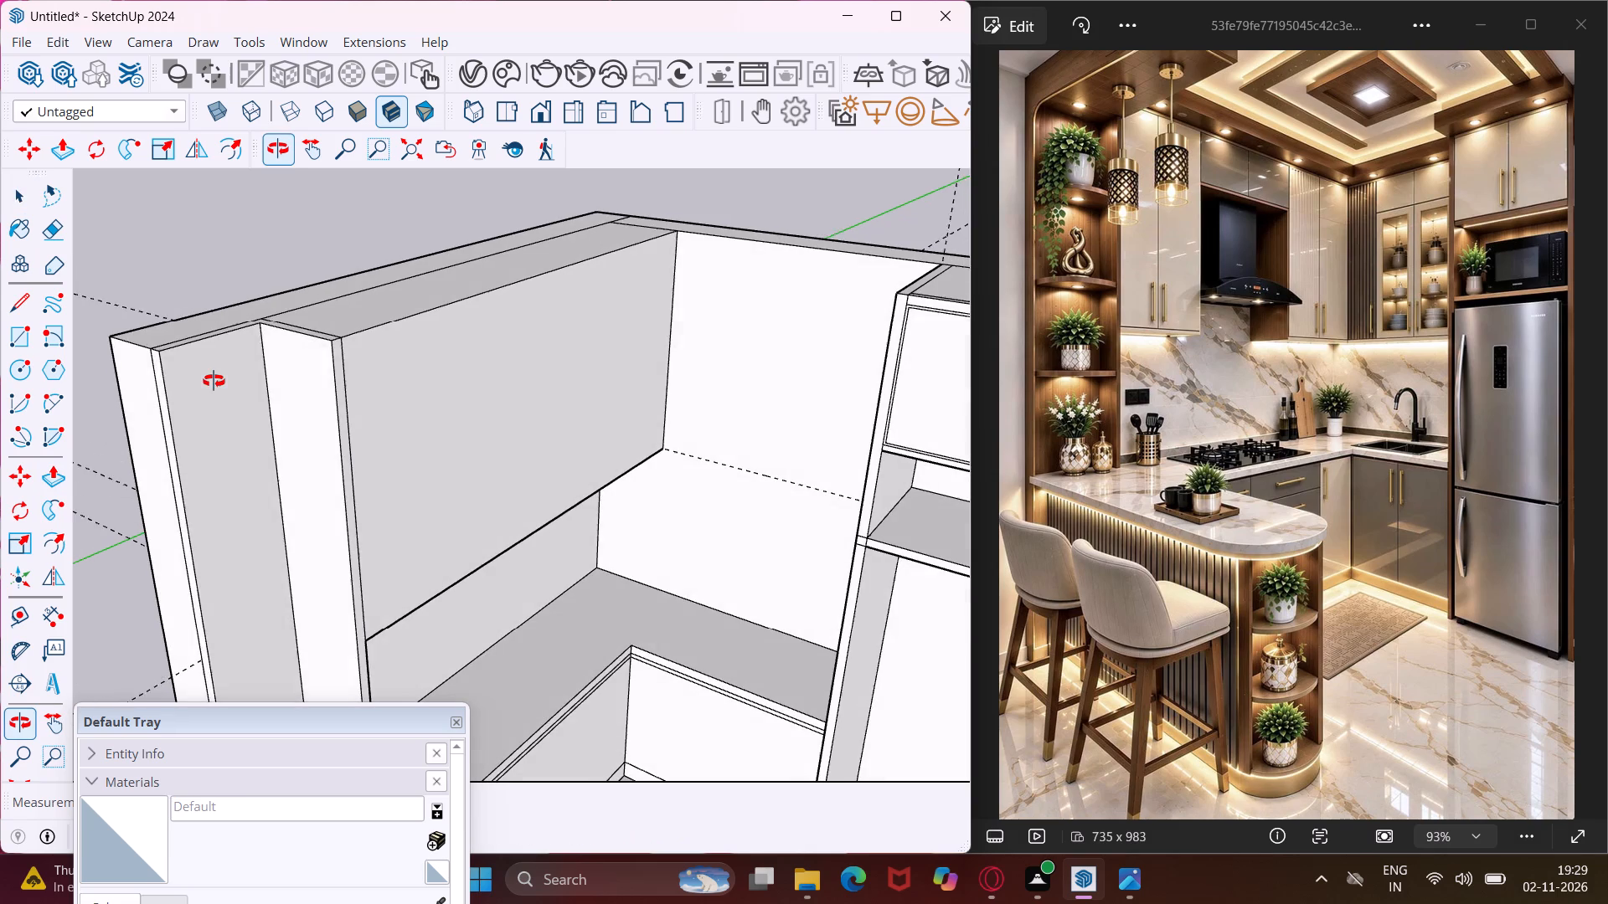
pyautogui.moveTo(214, 381); pyautogui.dragTo(234, 375, button='middle')
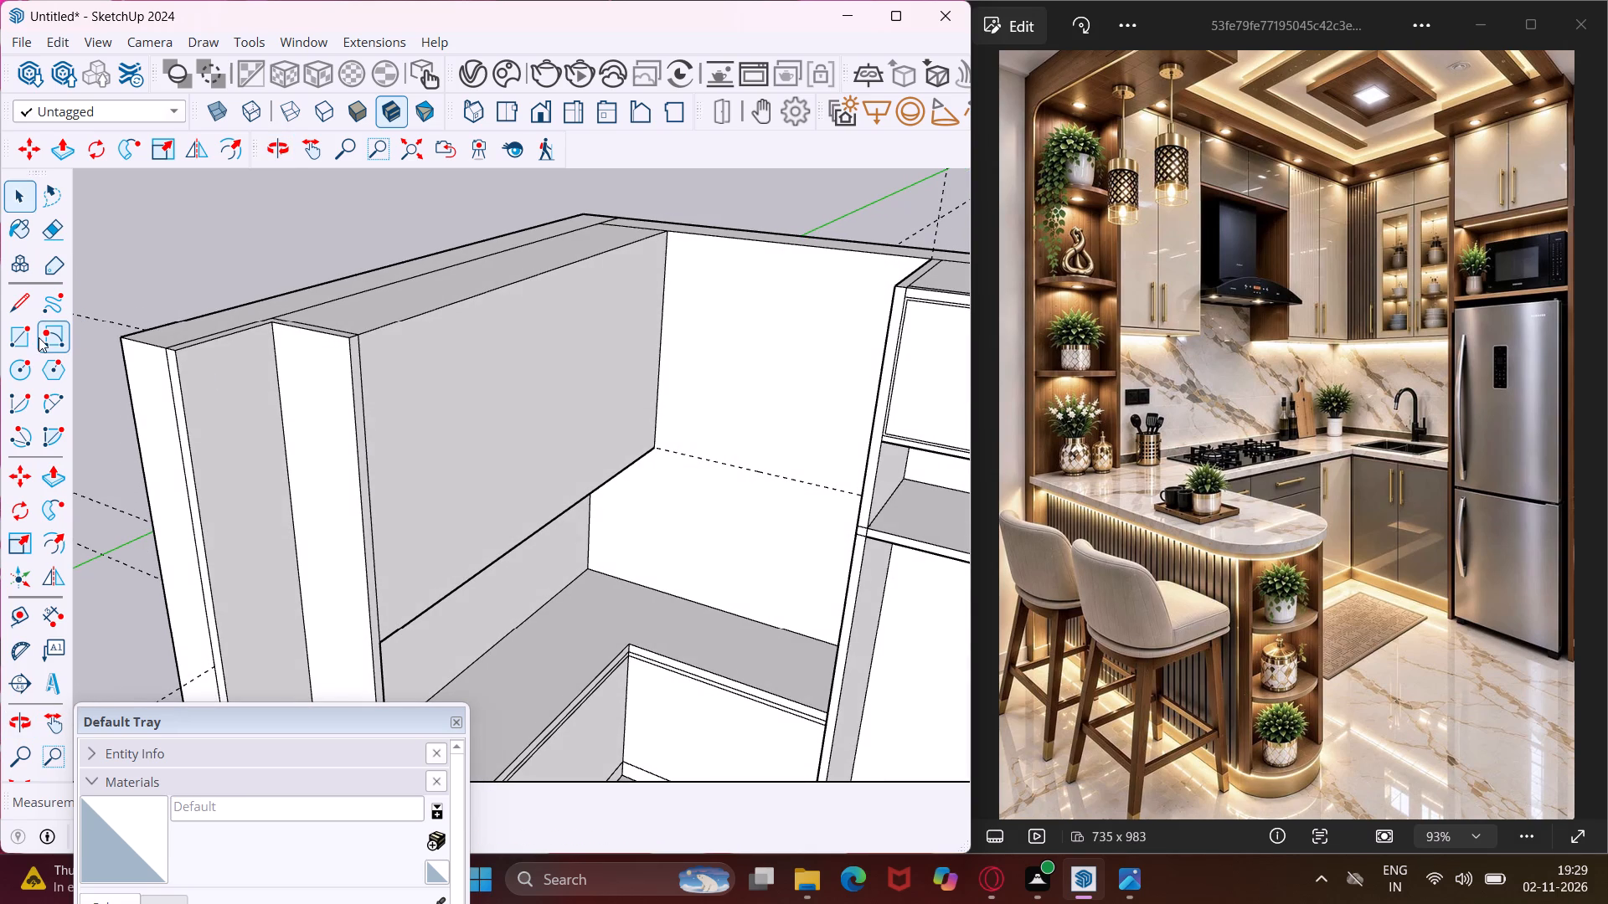
# Draw a horizontal line across the recessed wall strip beside the full-height side panel, a short distance below the top.
pyautogui.click(18, 308)
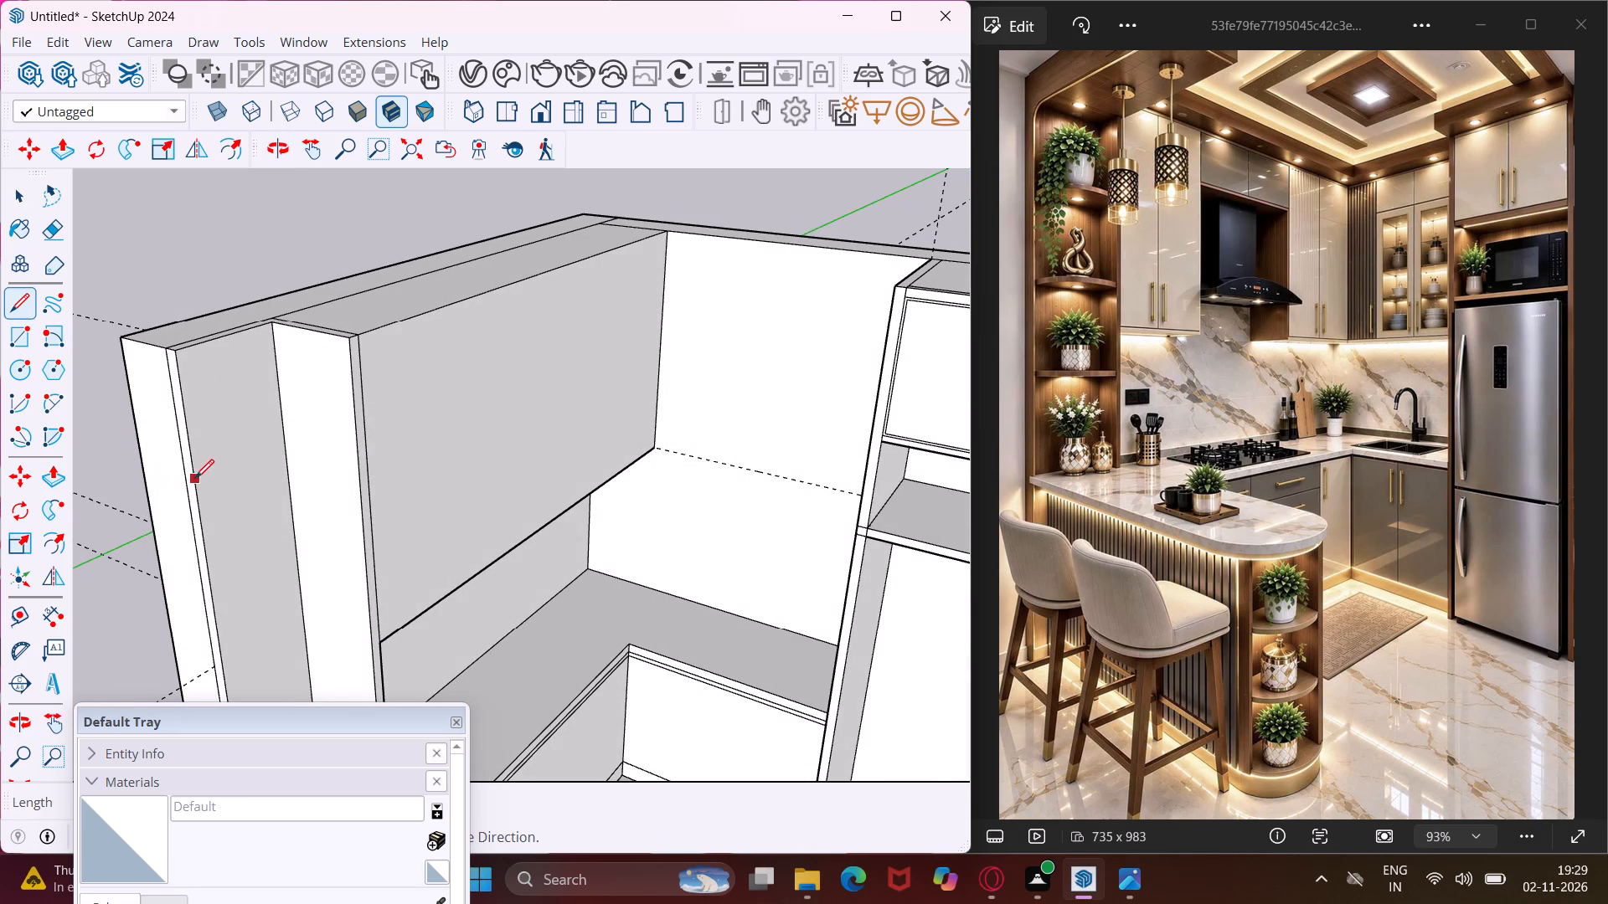
pyautogui.scroll(4, 189, 472)
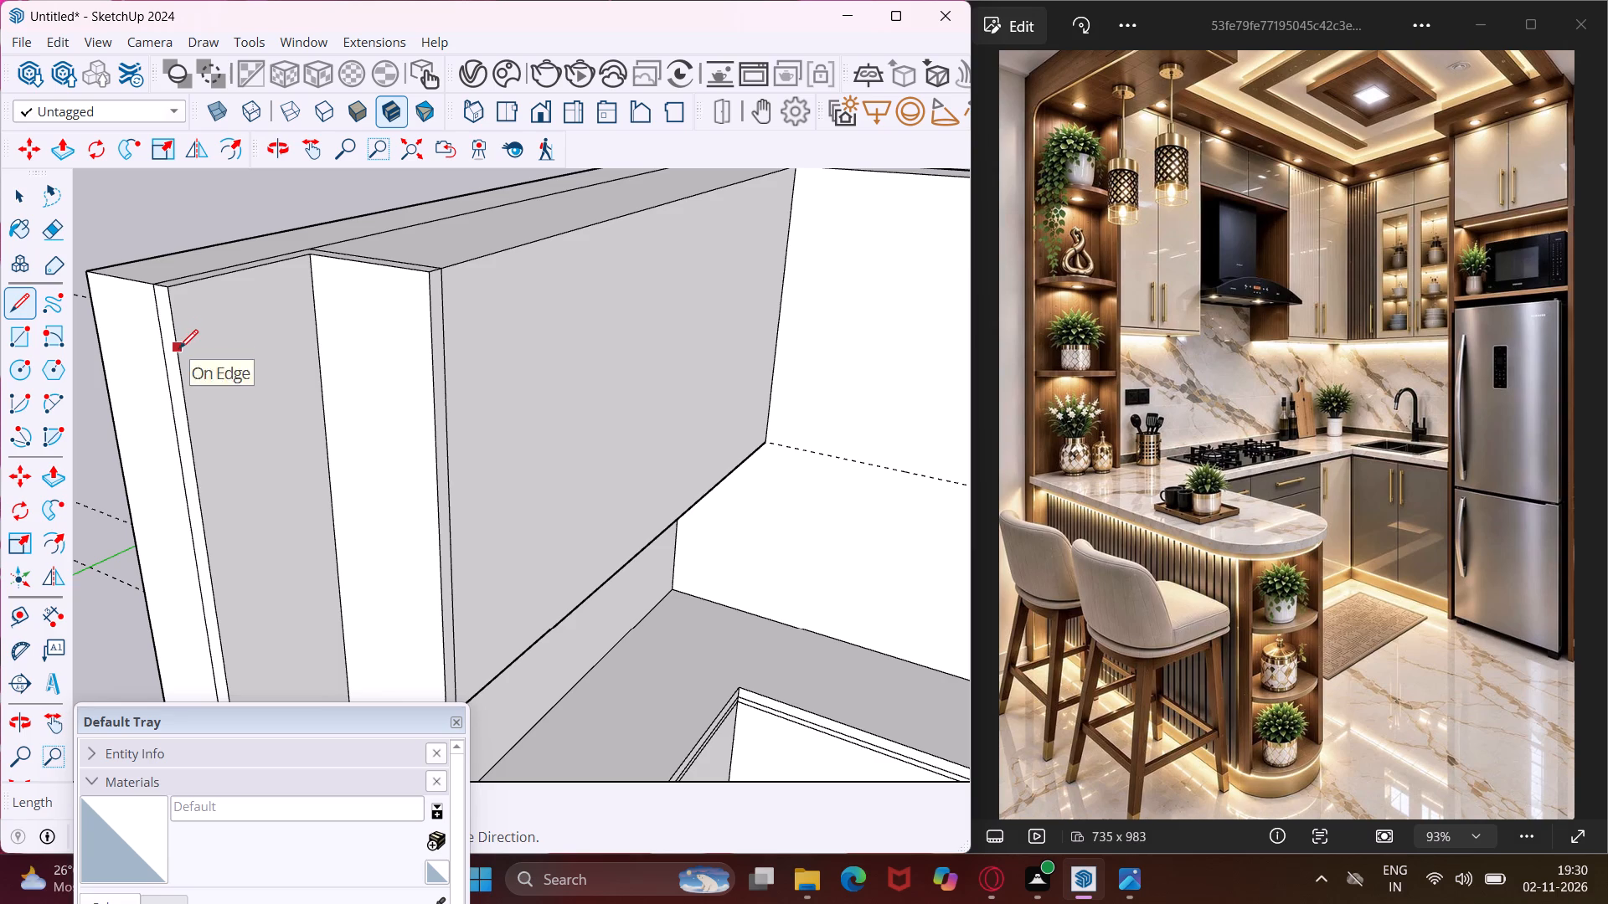
pyautogui.click(180, 352)
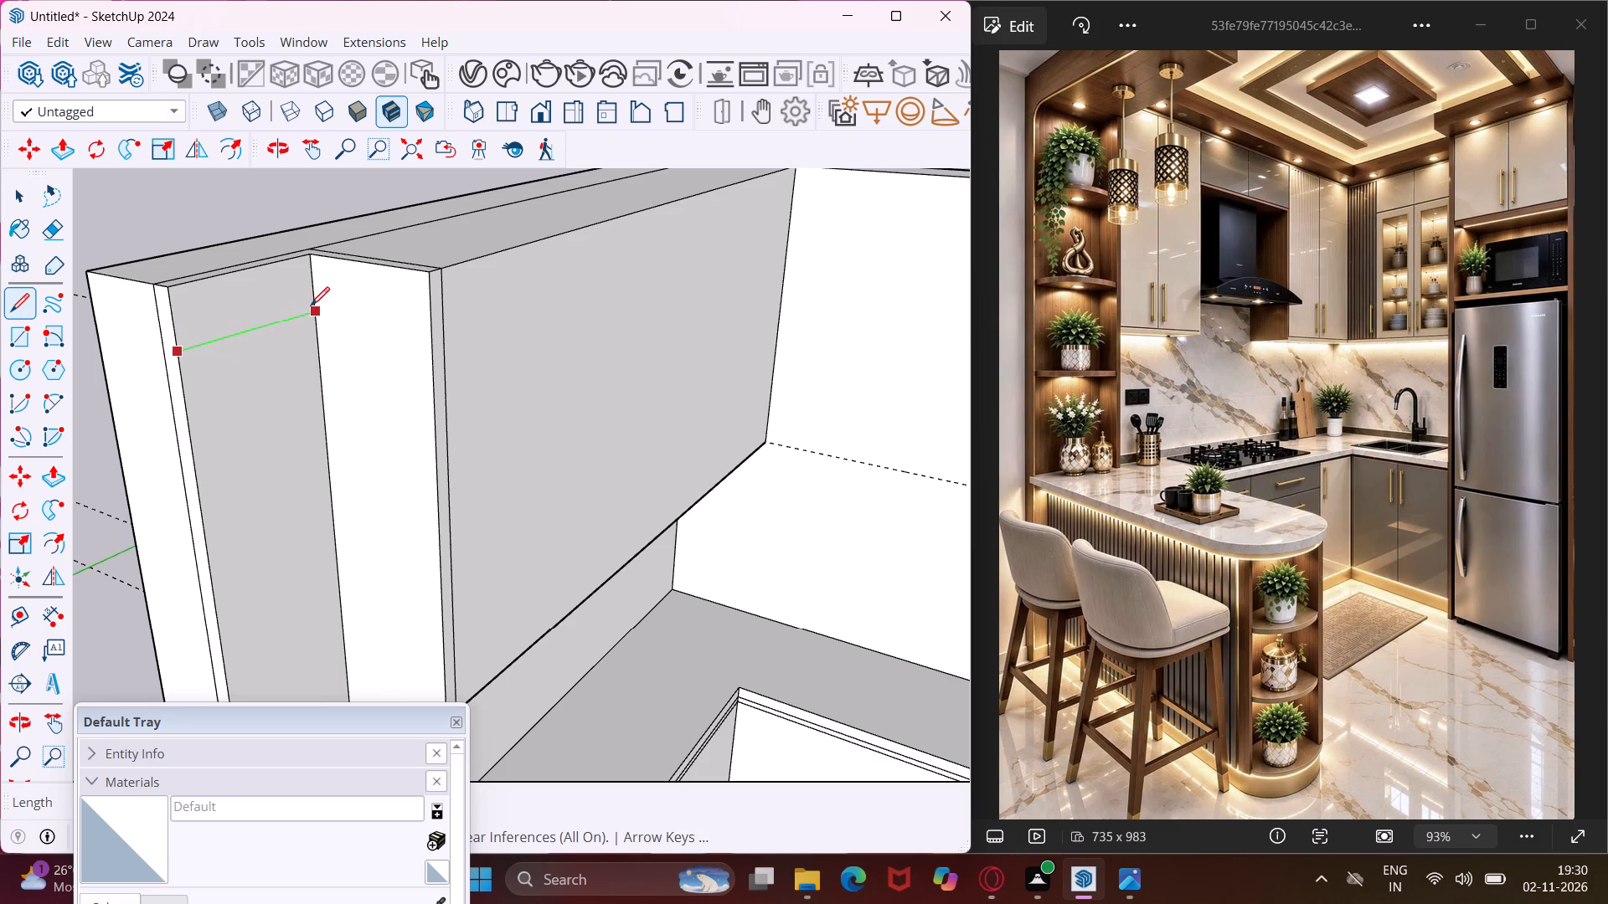
pyautogui.click(313, 306)
pyautogui.press('Escape')
pyautogui.press('space')
# Push/Pull the small rectangle atop the recessed wall strip outward until flush with the side panel's front, forming a top beam.
pyautogui.click(236, 303)
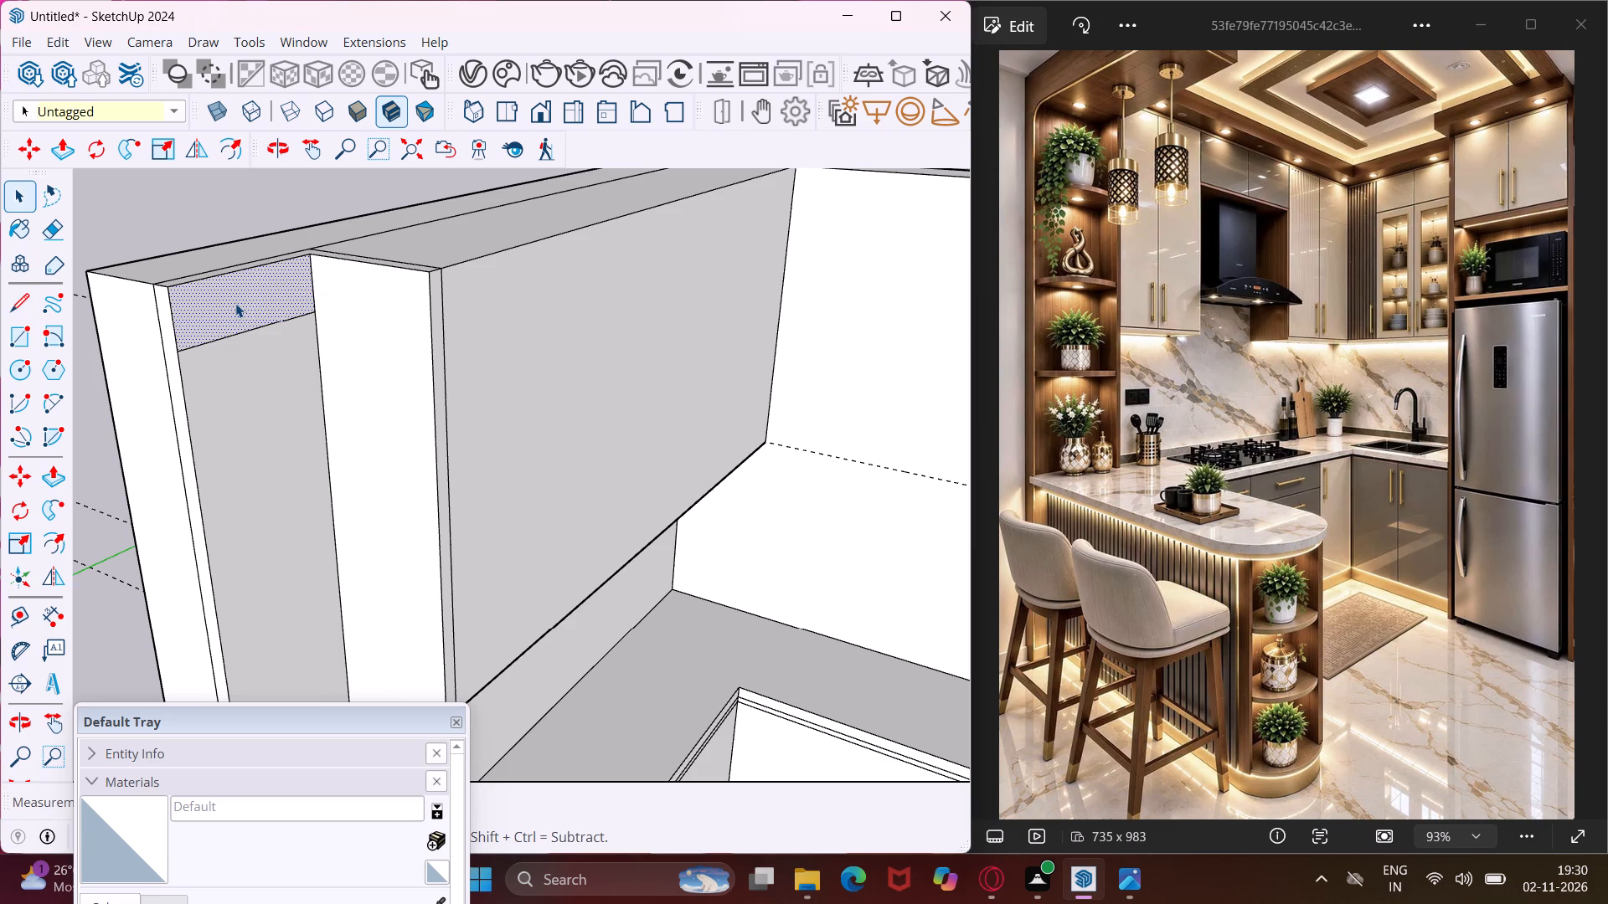
pyautogui.press('p')
pyautogui.click(235, 303)
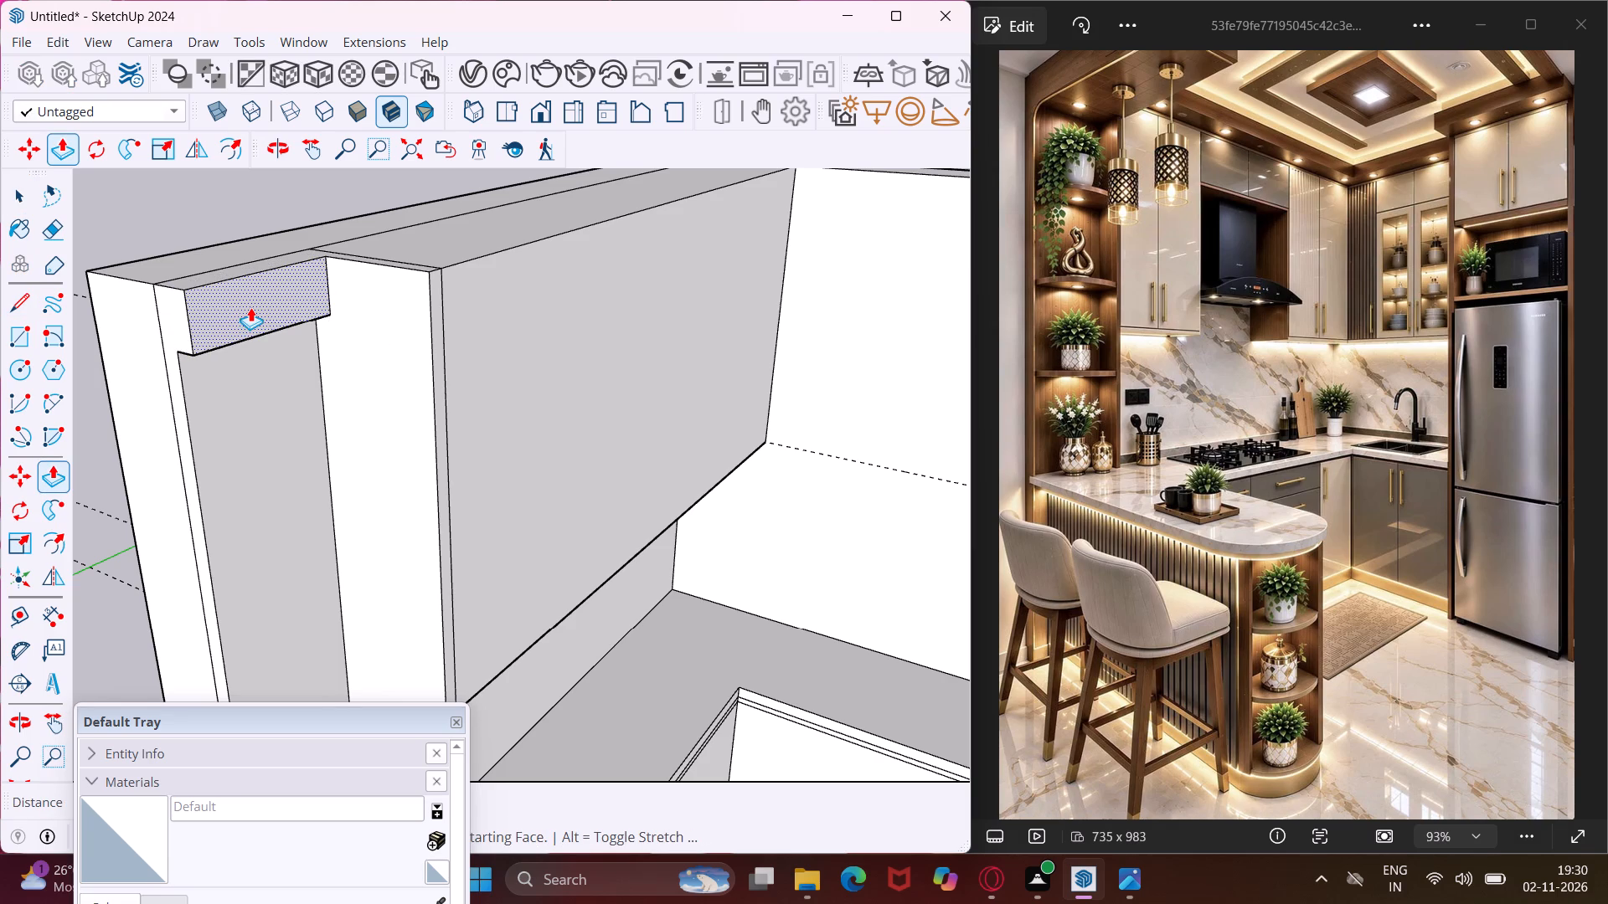
pyautogui.scroll(-1, 250, 307)
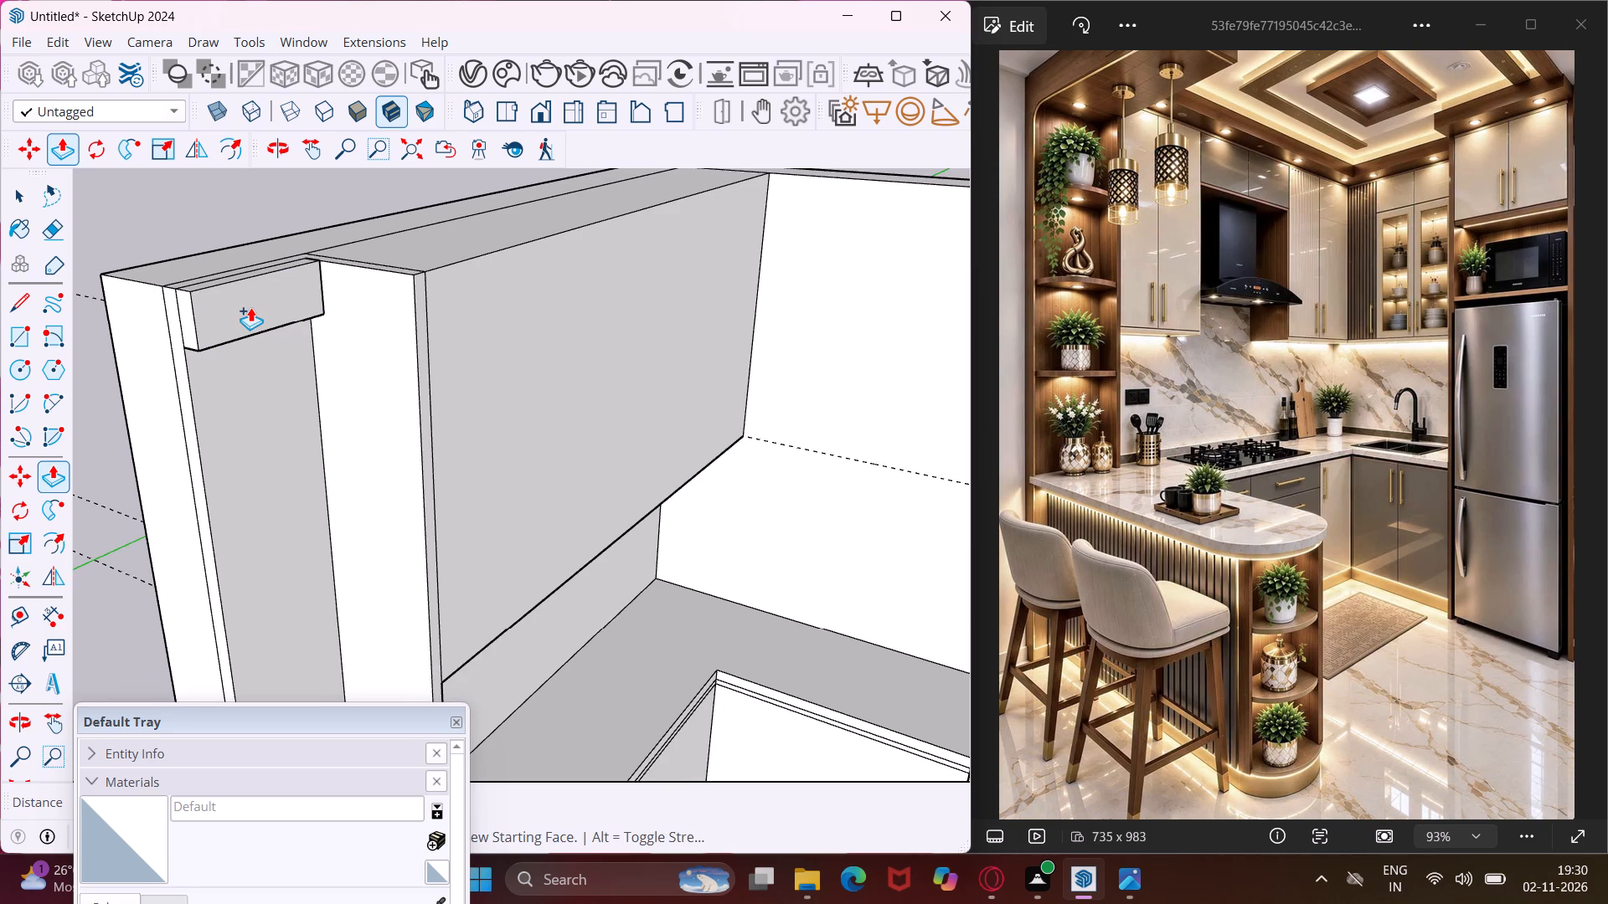
pyautogui.scroll(-3, 261, 313)
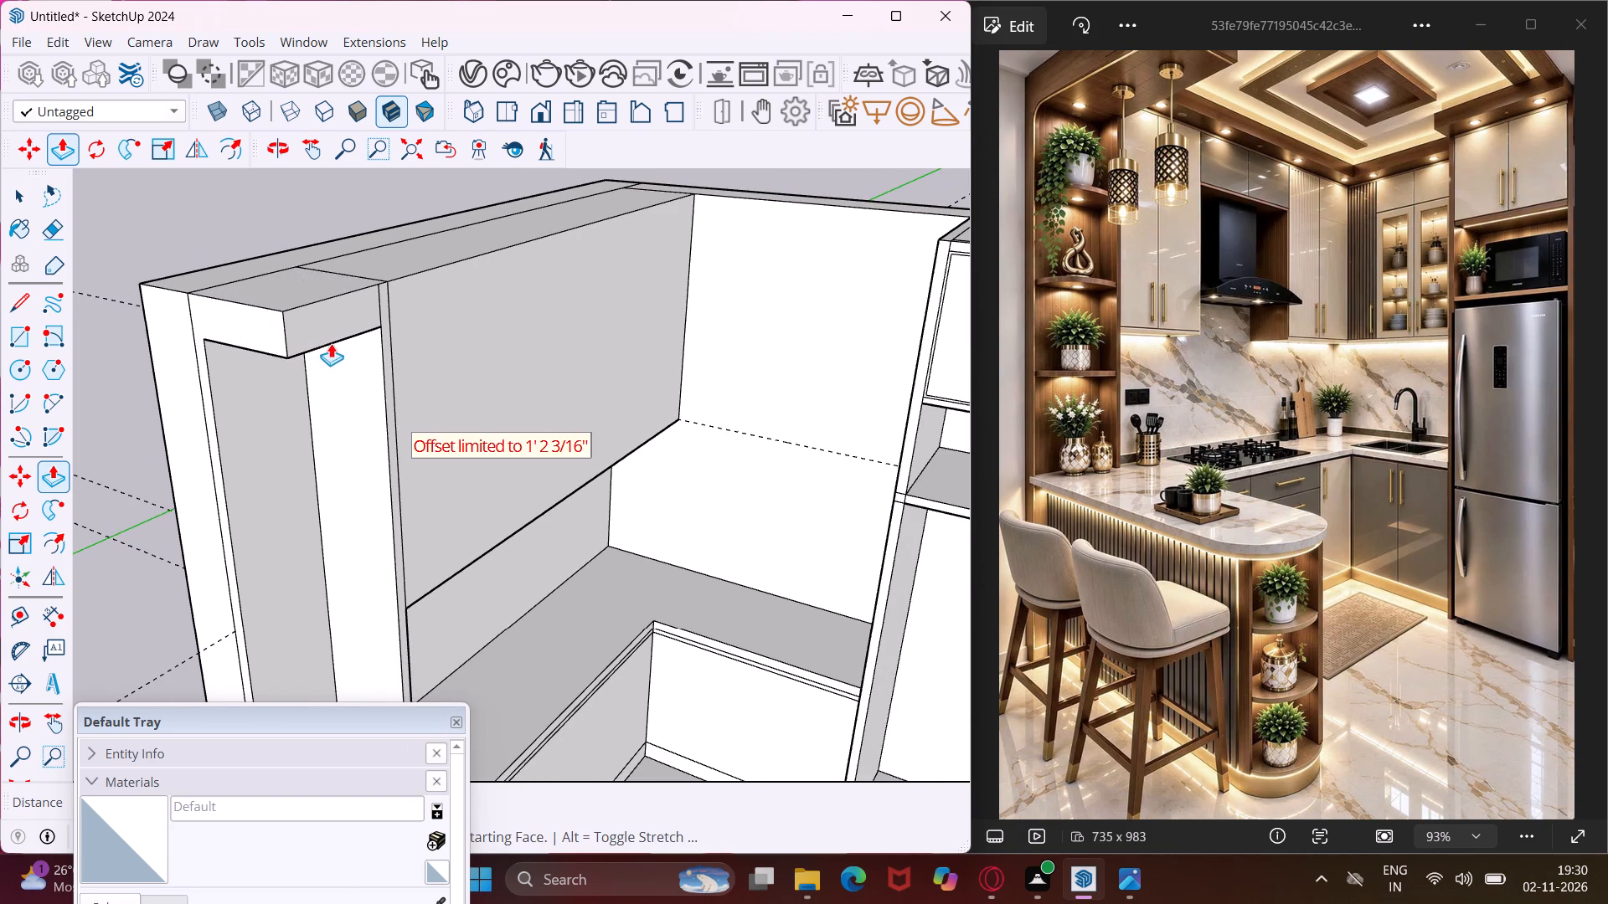
pyautogui.click(384, 346)
# Push/Pull the top beam's front face further outward so the beam projects well past the side panel.
pyautogui.click(317, 336)
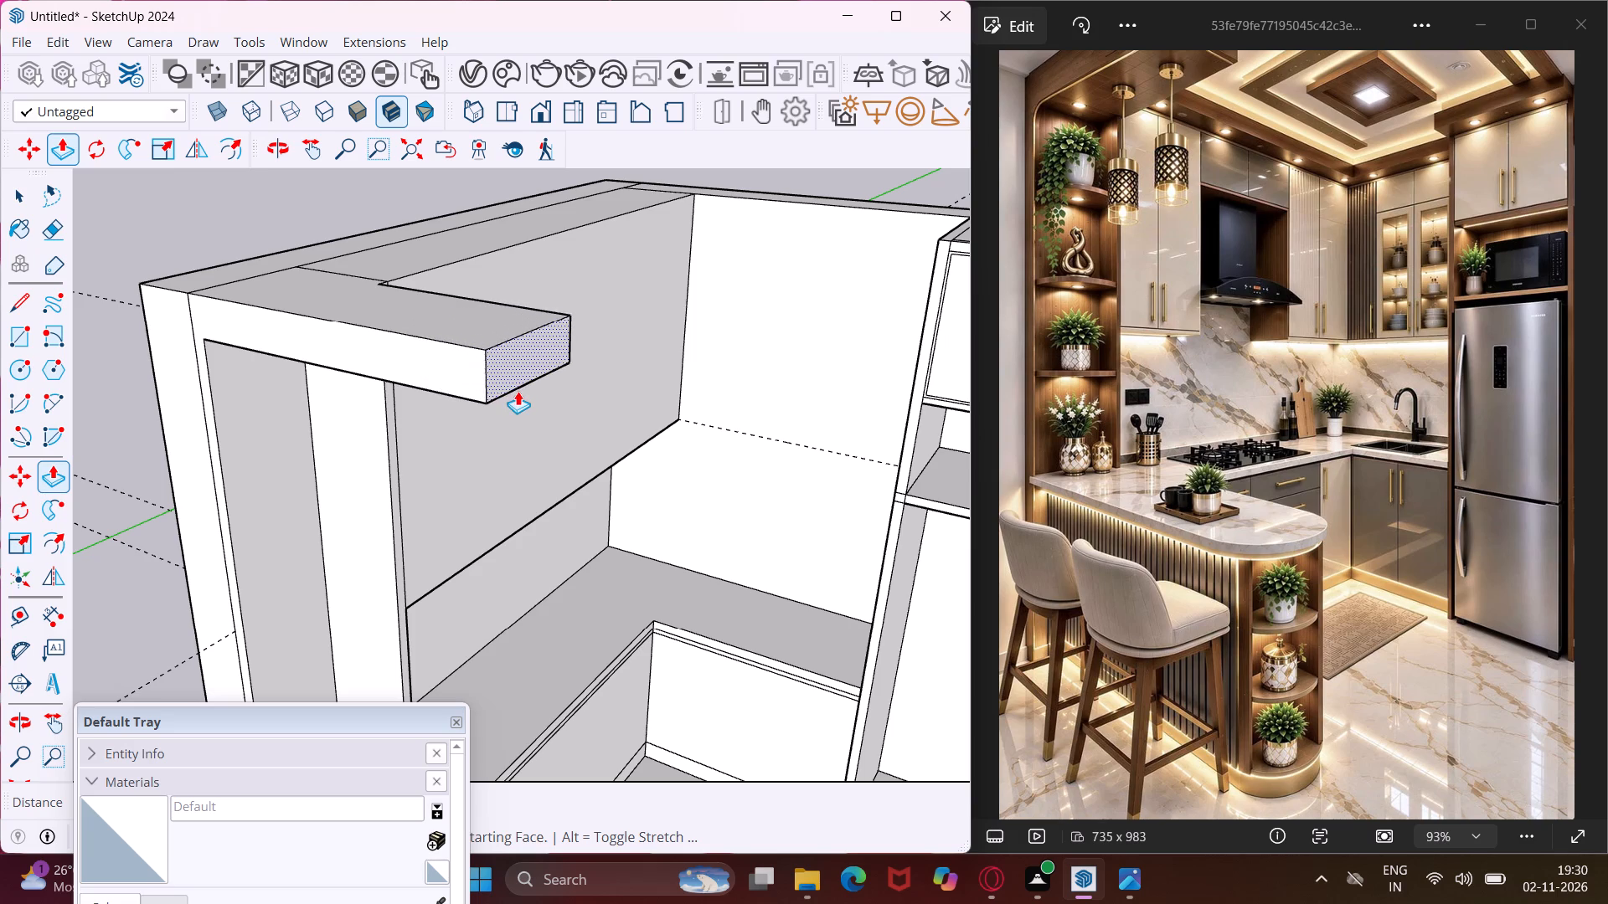
pyautogui.click(533, 395)
pyautogui.moveTo(532, 396); pyautogui.dragTo(218, 430, button='middle')
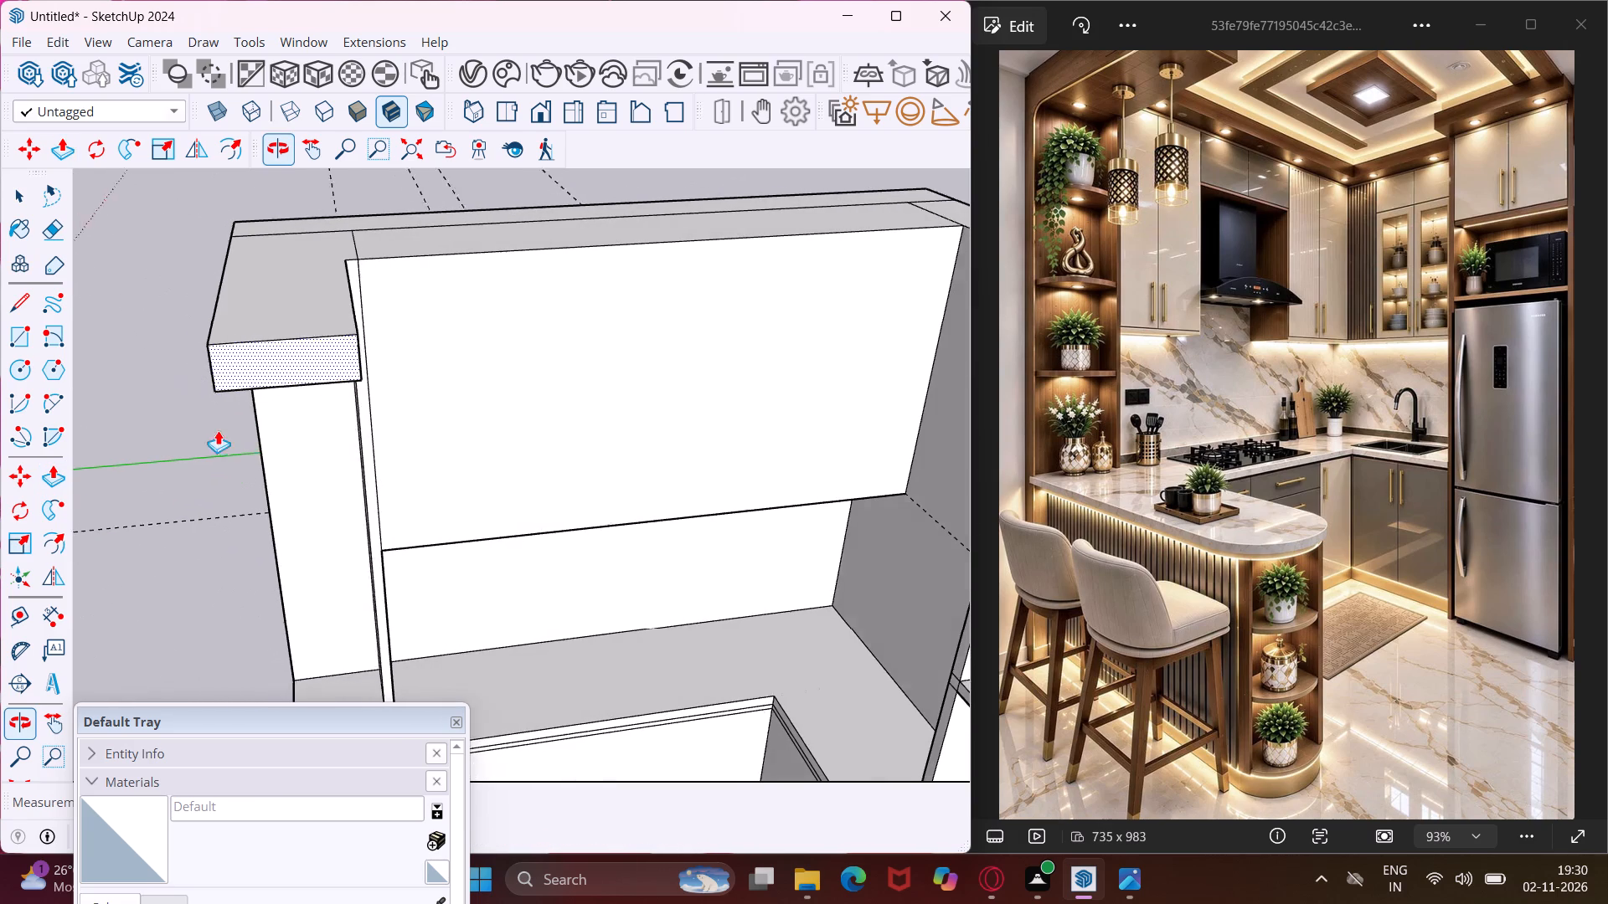
pyautogui.moveTo(218, 430); pyautogui.dragTo(219, 430, button='middle')
pyautogui.press('Escape')
pyautogui.press('space')
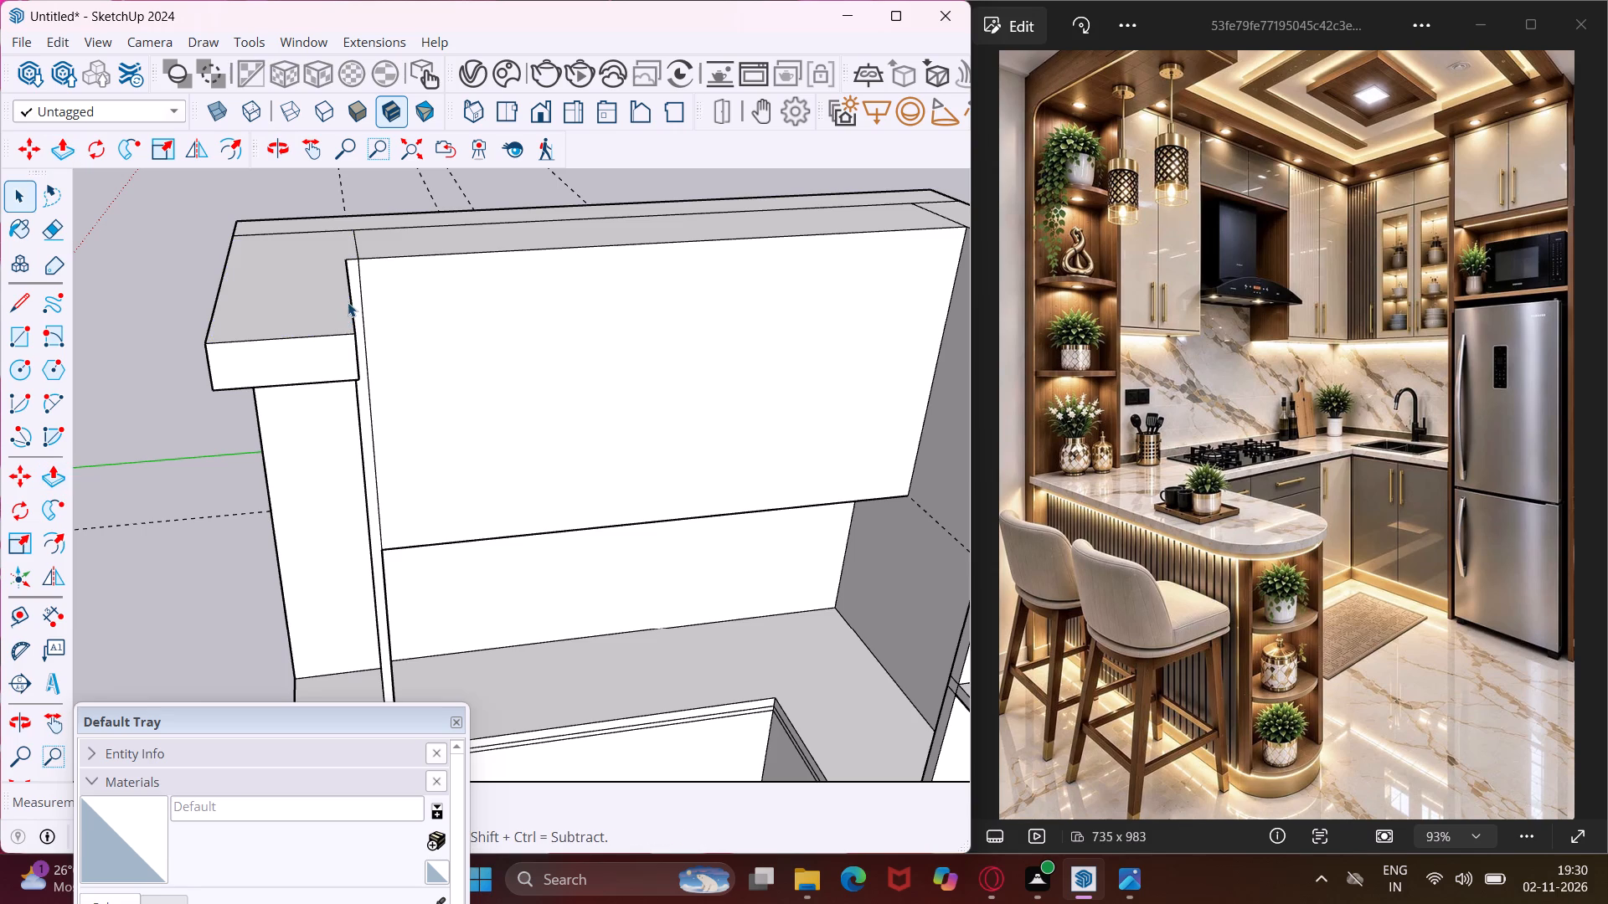
# Draw a short horizontal line across the side panel's narrow front edge, level with the top beam's underside.
pyautogui.scroll(5, 353, 279)
pyautogui.moveTo(346, 267); pyautogui.dragTo(260, 234, button='middle')
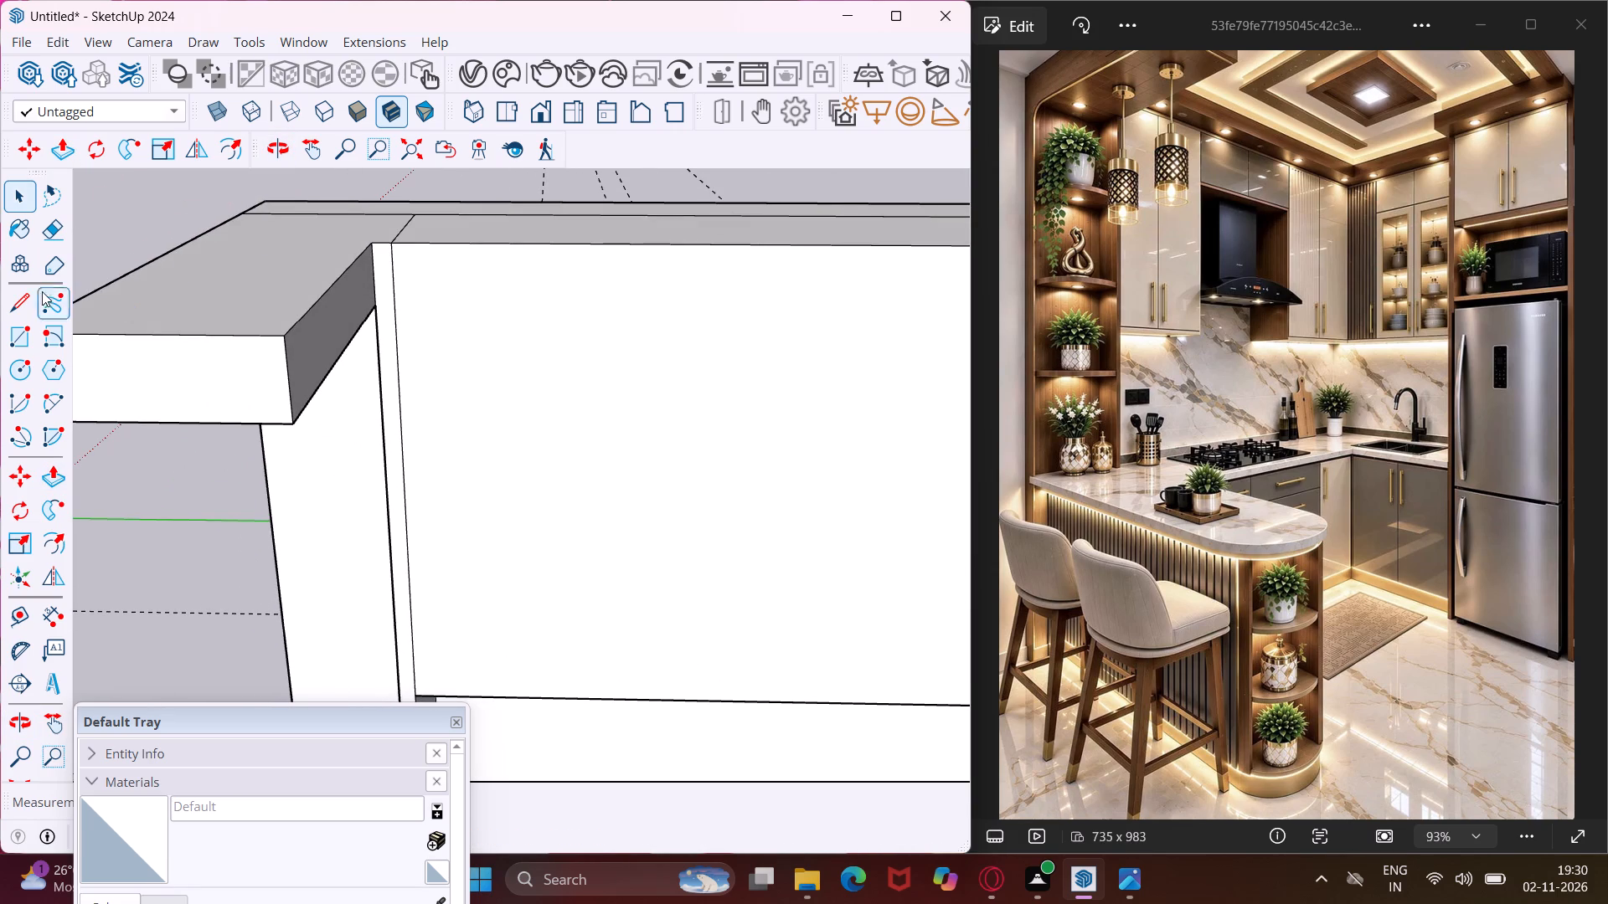
pyautogui.click(23, 305)
pyautogui.scroll(5, 404, 324)
pyautogui.click(362, 301)
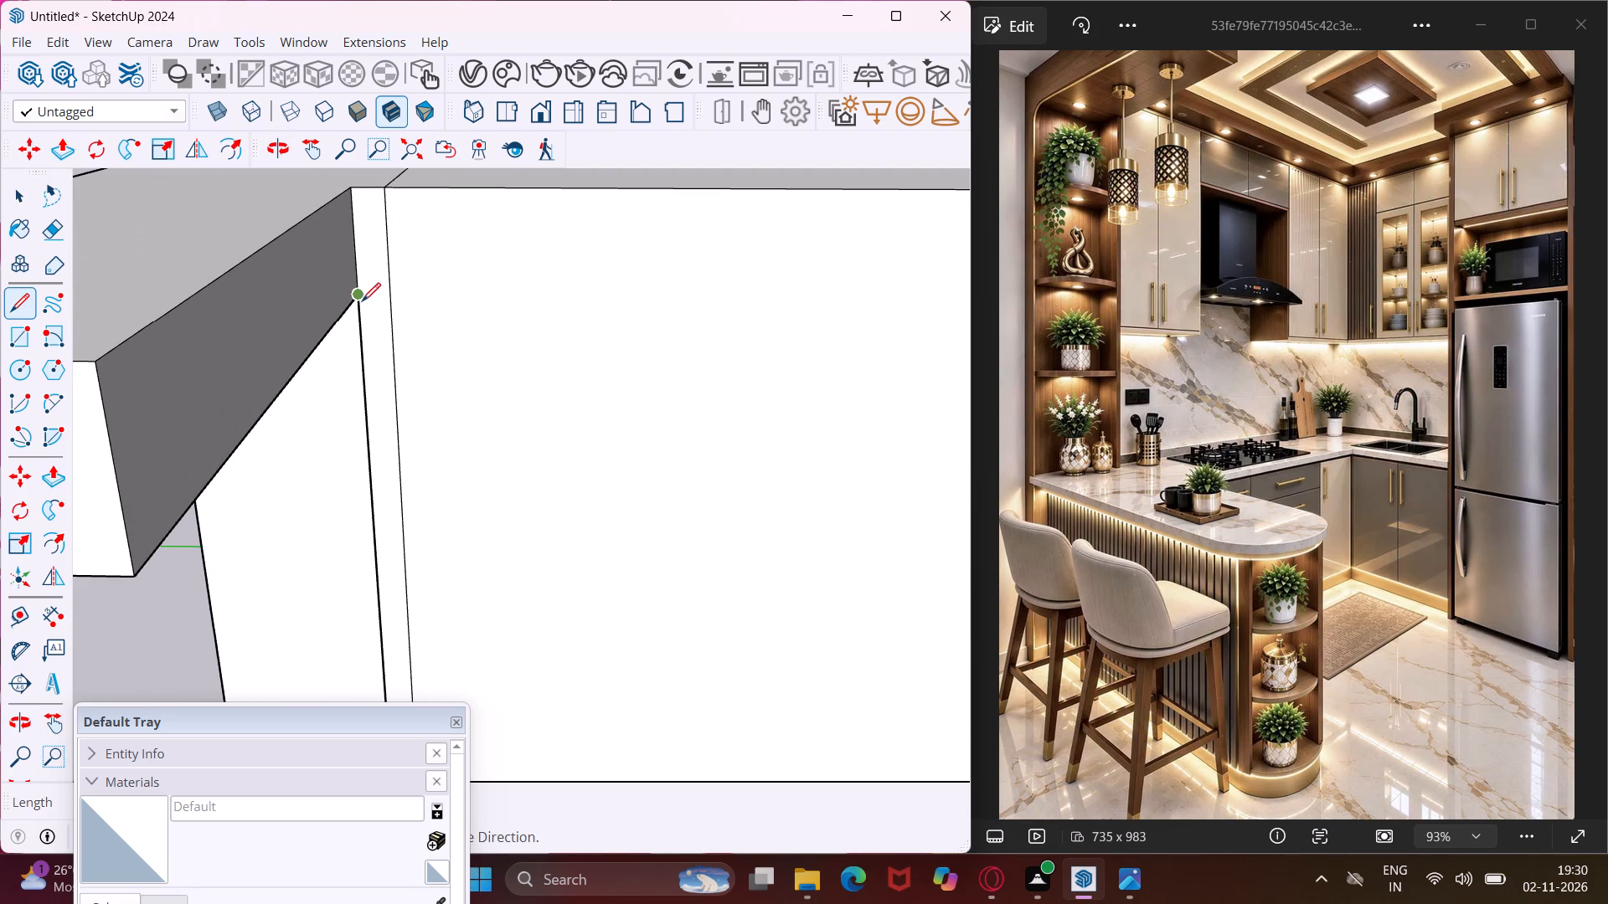
pyautogui.click(389, 292)
pyautogui.press('Escape')
pyautogui.press('space')
# Push/Pull the small face atop the side panel's front edge outward until flush with the projecting beam's end.
pyautogui.click(356, 266)
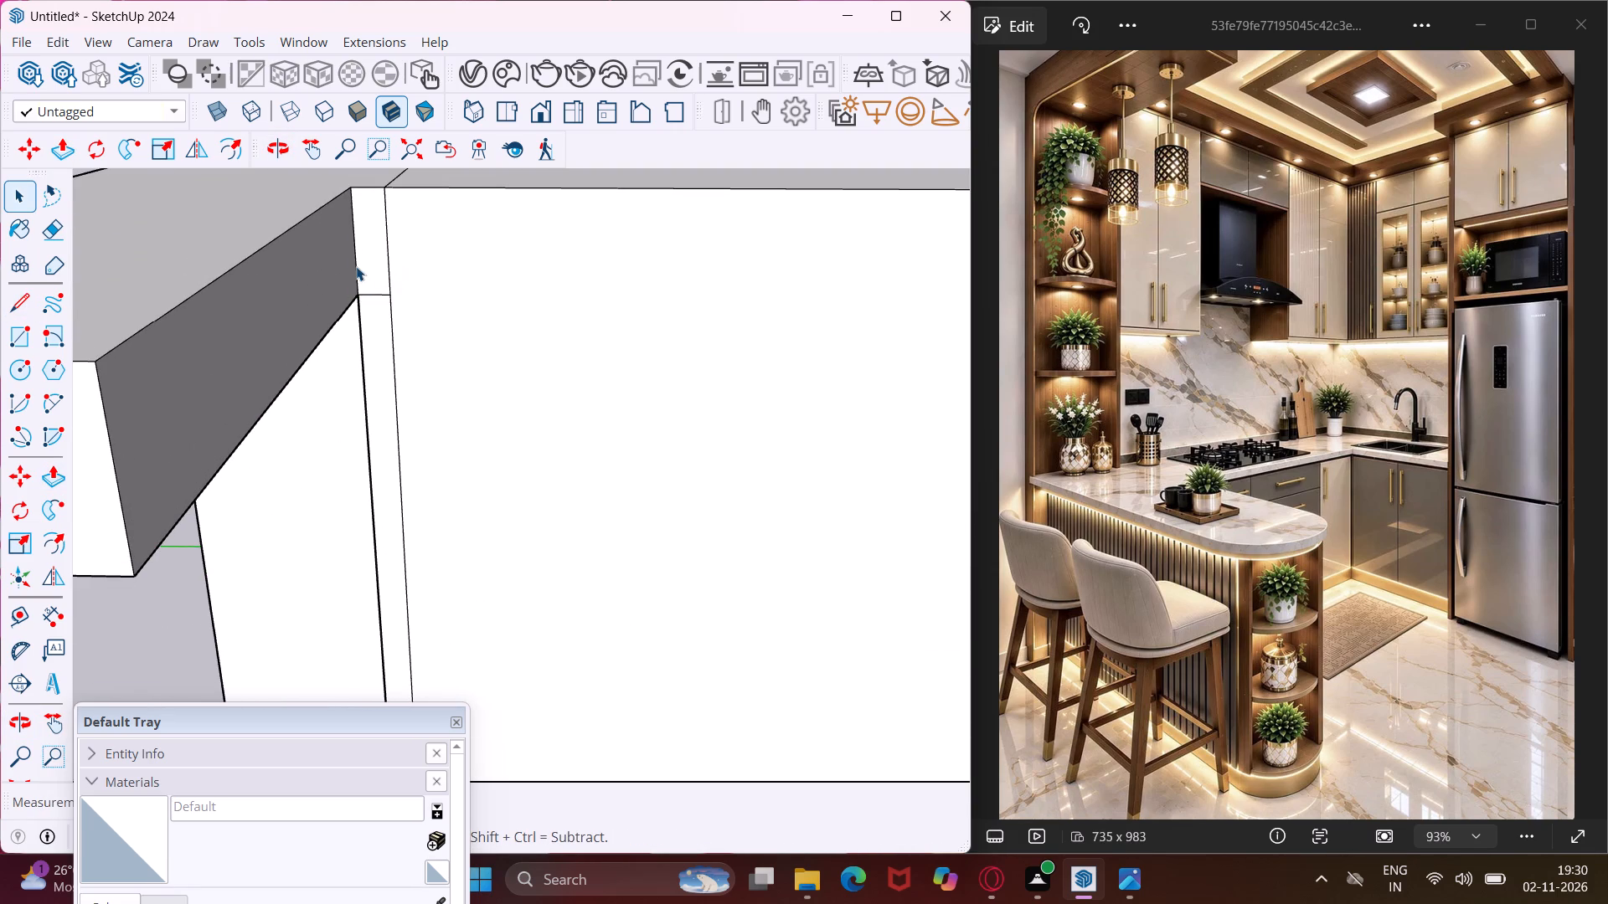
pyautogui.click(371, 265)
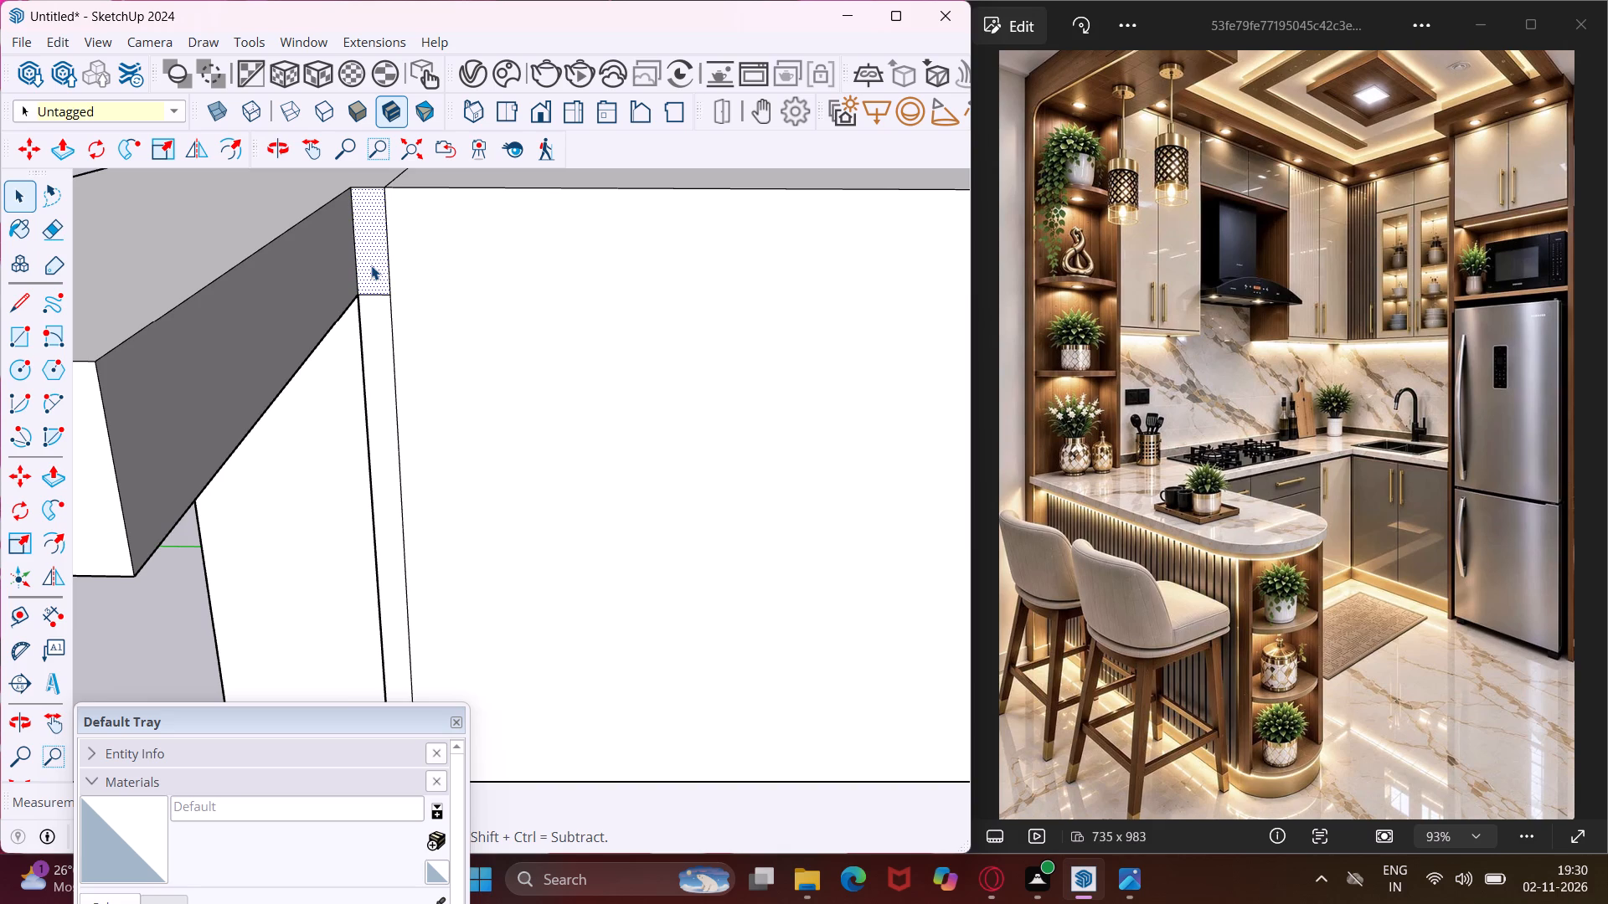
pyautogui.press('p')
pyautogui.click(371, 265)
pyautogui.scroll(-5, 303, 330)
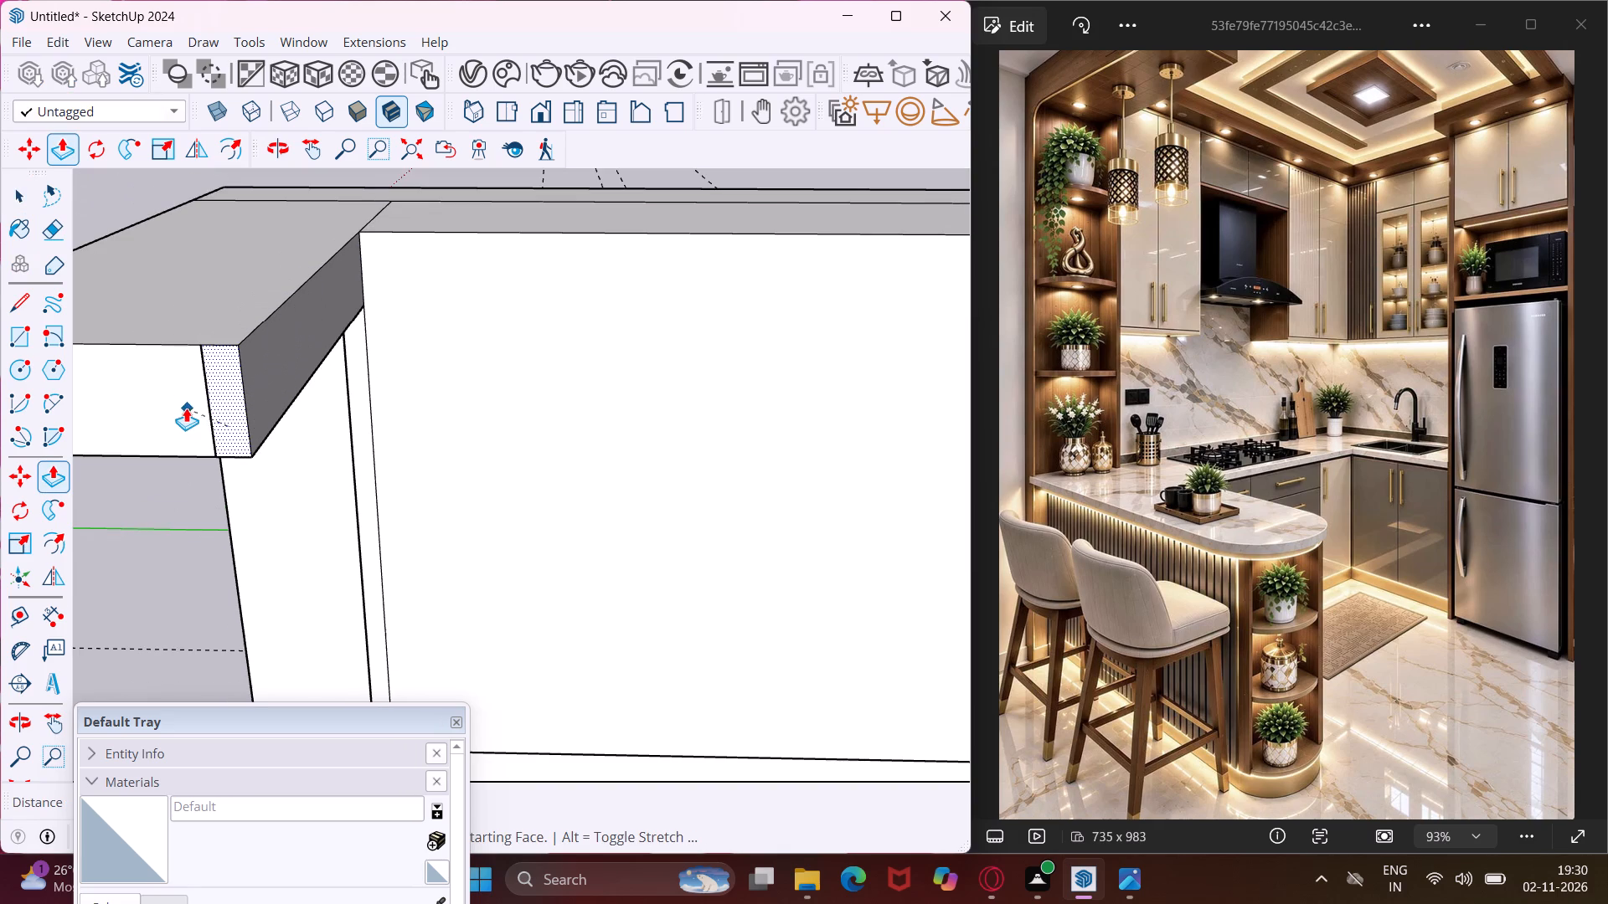
pyautogui.click(186, 408)
pyautogui.press('Escape')
pyautogui.press('space')
# Draw an arc across the niche's upper corner, from the wall strip's outer vertical edge to the top beam's lower edge.
pyautogui.moveTo(185, 408); pyautogui.dragTo(342, 419, button='middle')
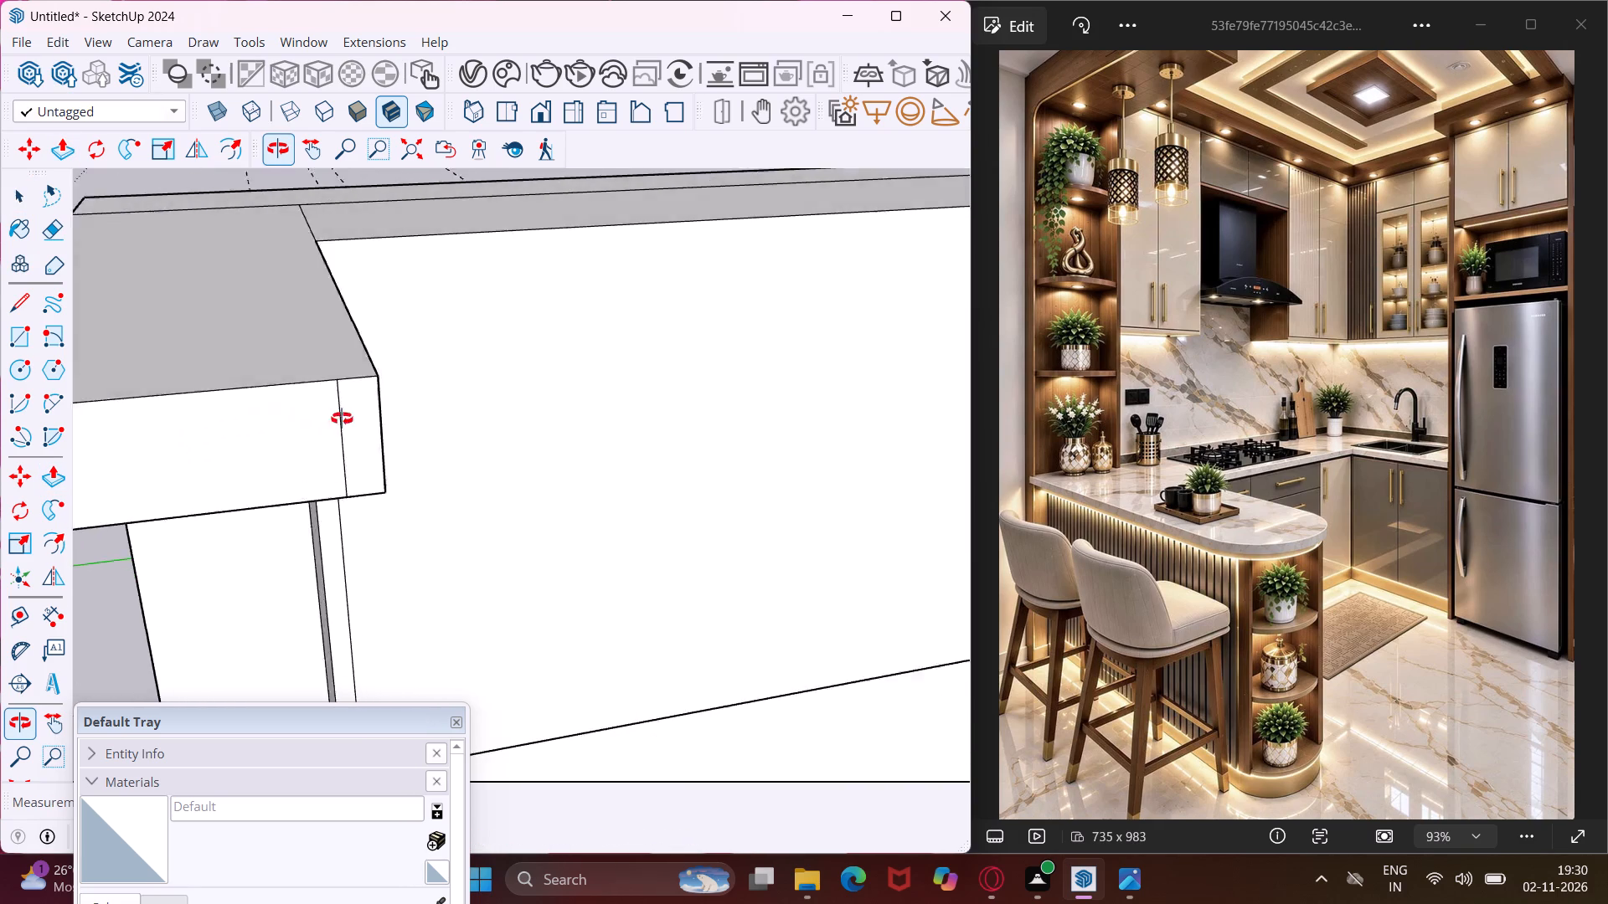
pyautogui.moveTo(342, 419); pyautogui.dragTo(544, 265, button='middle')
pyautogui.scroll(-10, 544, 263)
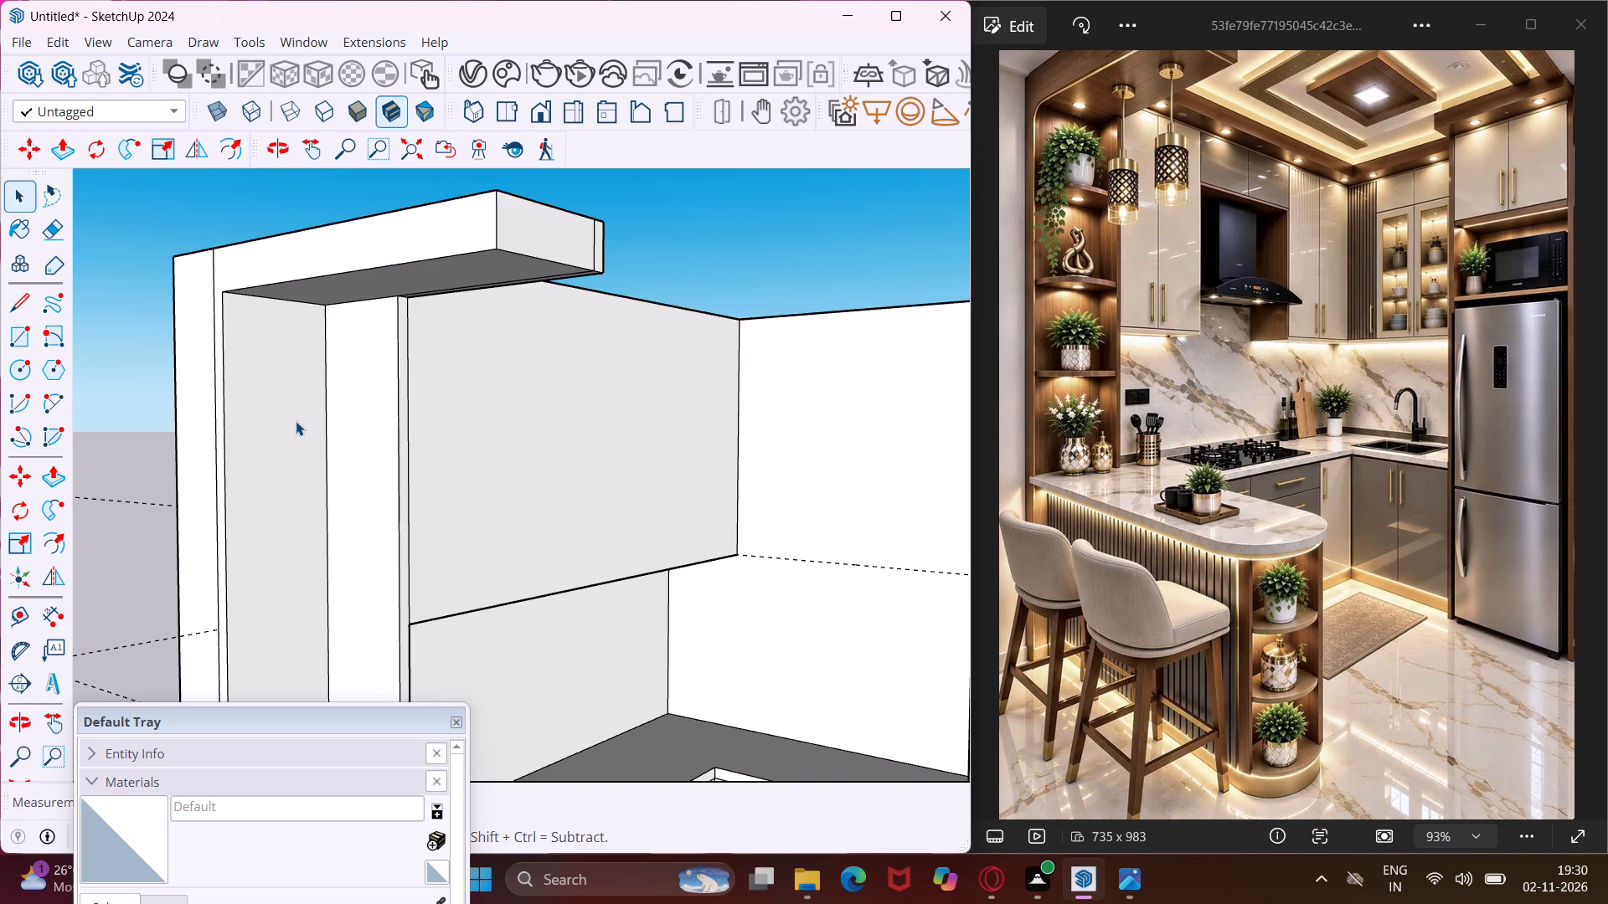
pyautogui.scroll(-1, 260, 366)
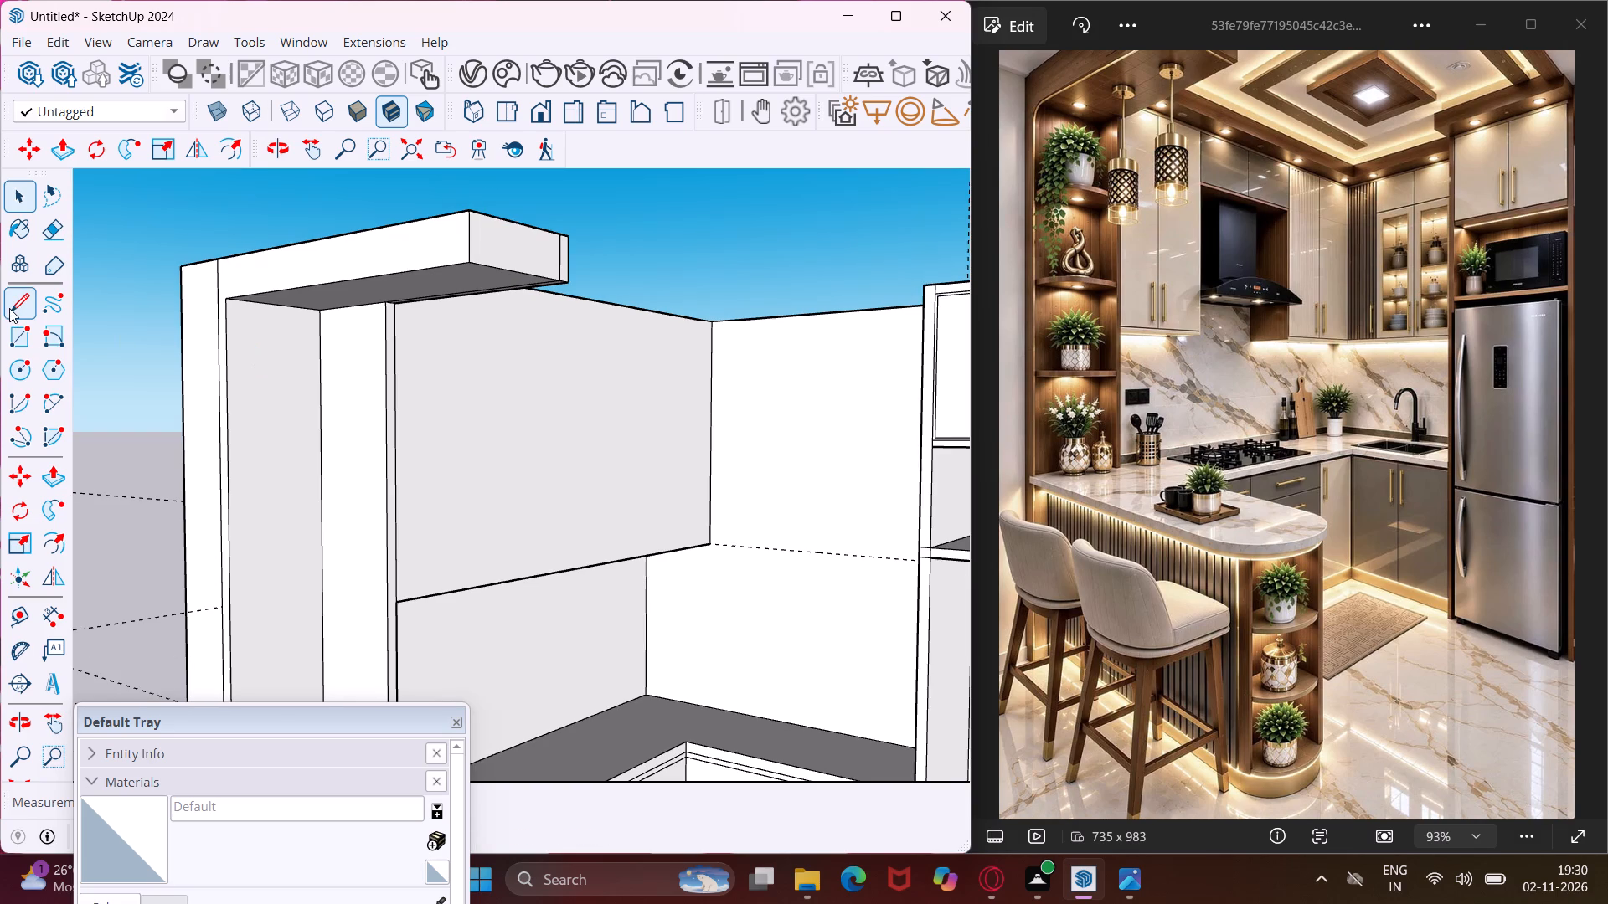
pyautogui.click(58, 409)
pyautogui.scroll(4, 231, 378)
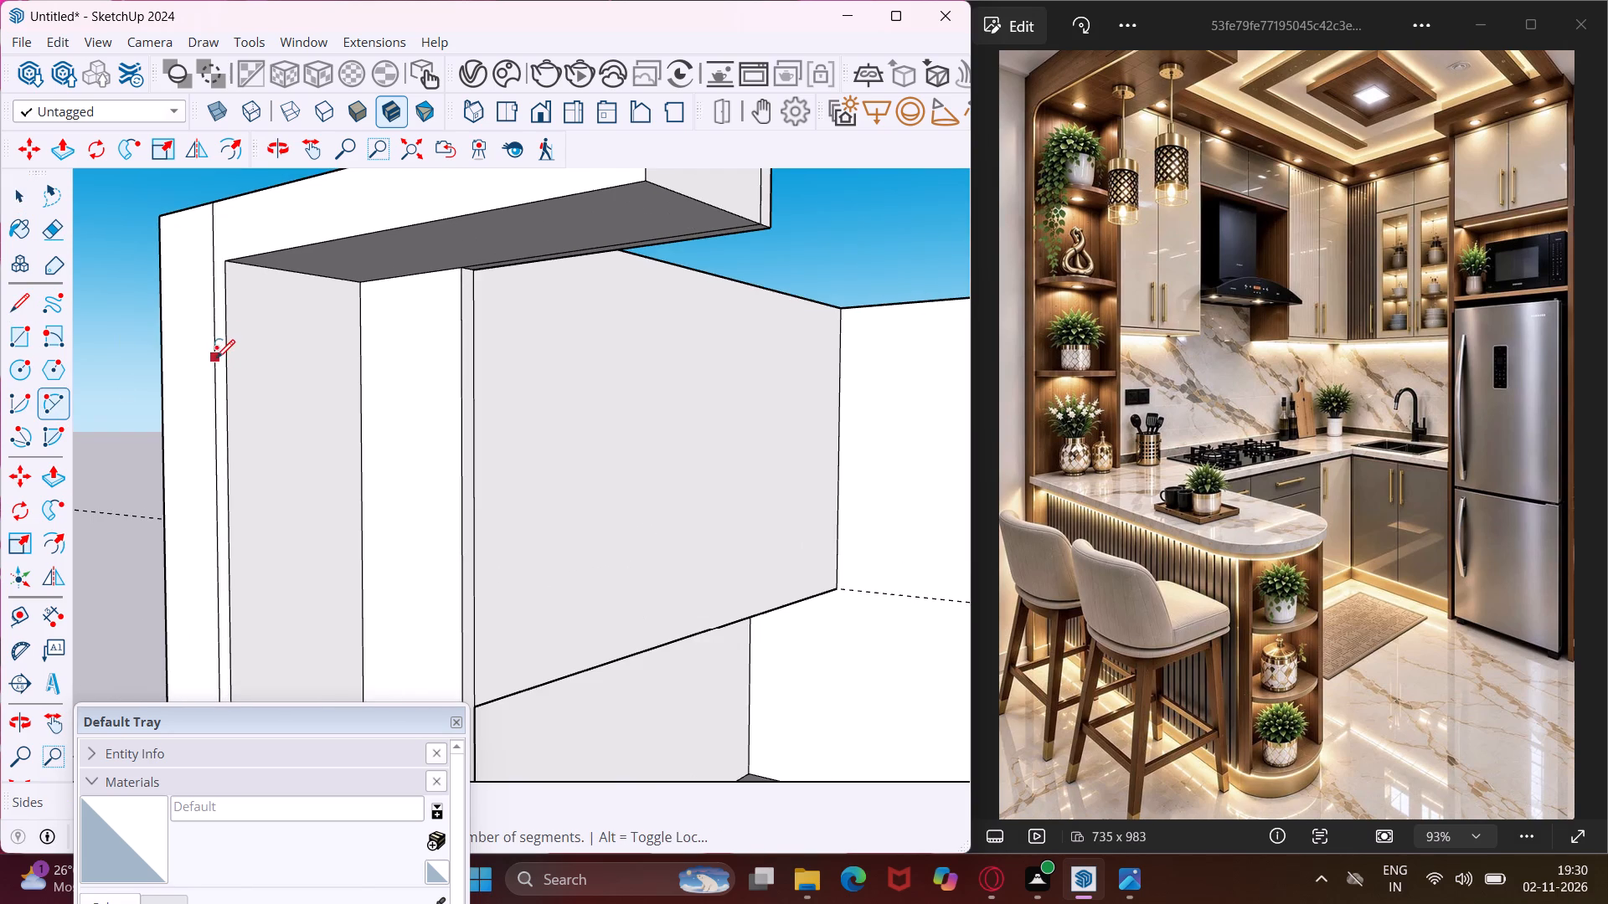
pyautogui.scroll(5, 230, 321)
pyautogui.moveTo(236, 316); pyautogui.dragTo(281, 305, button='middle')
pyautogui.scroll(1, 281, 305)
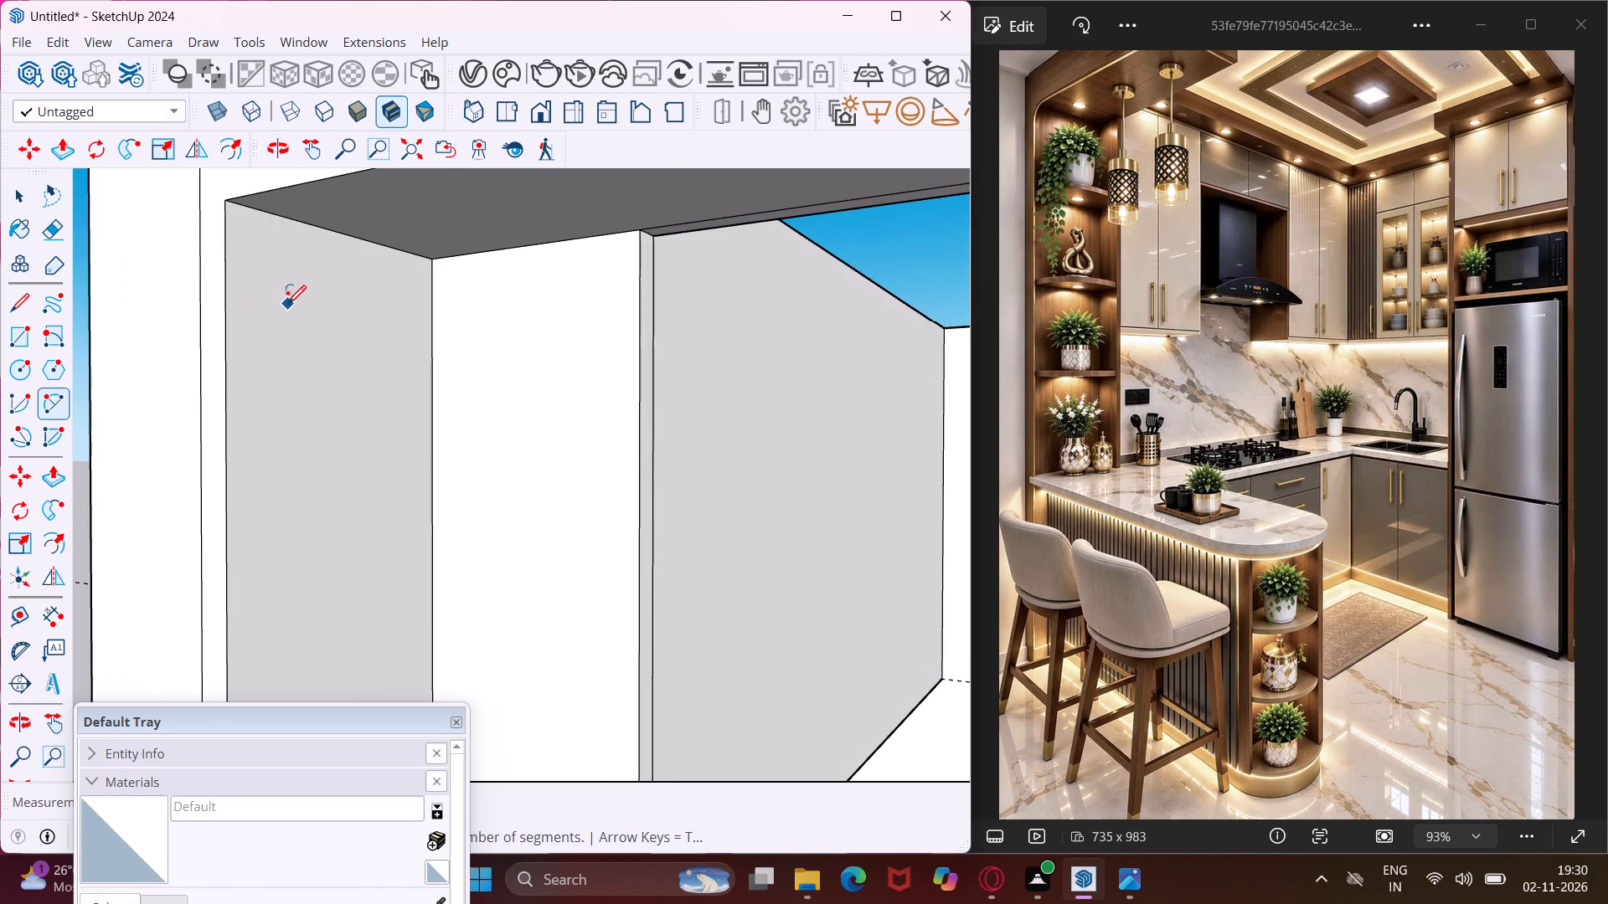
pyautogui.scroll(2, 281, 305)
pyautogui.scroll(-4, 266, 303)
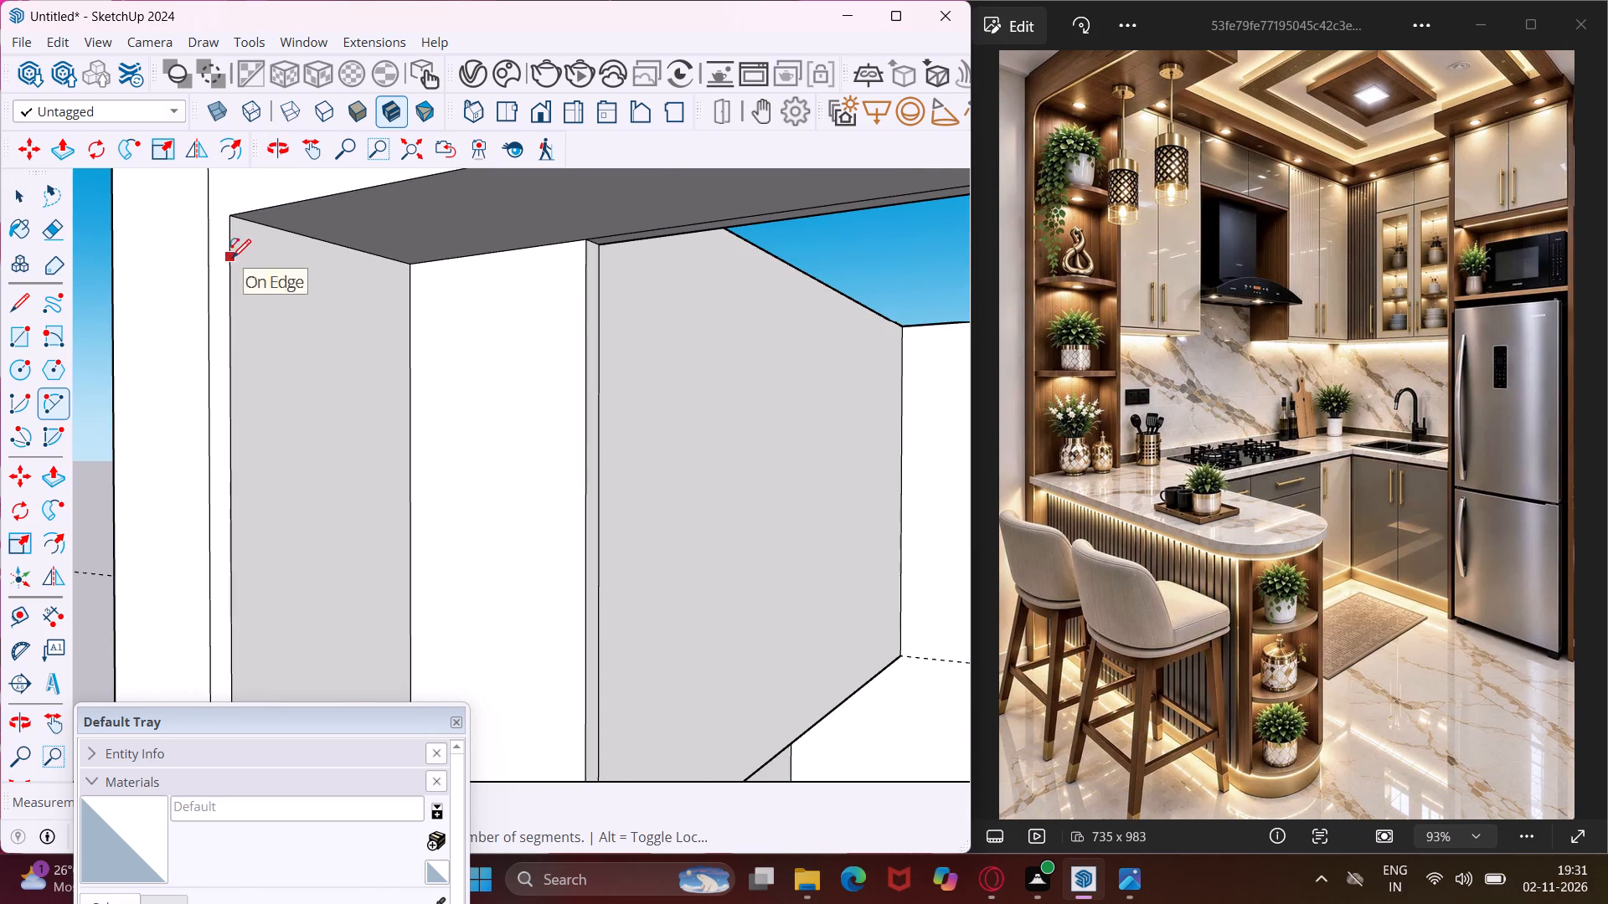
pyautogui.click(232, 258)
pyautogui.click(255, 208)
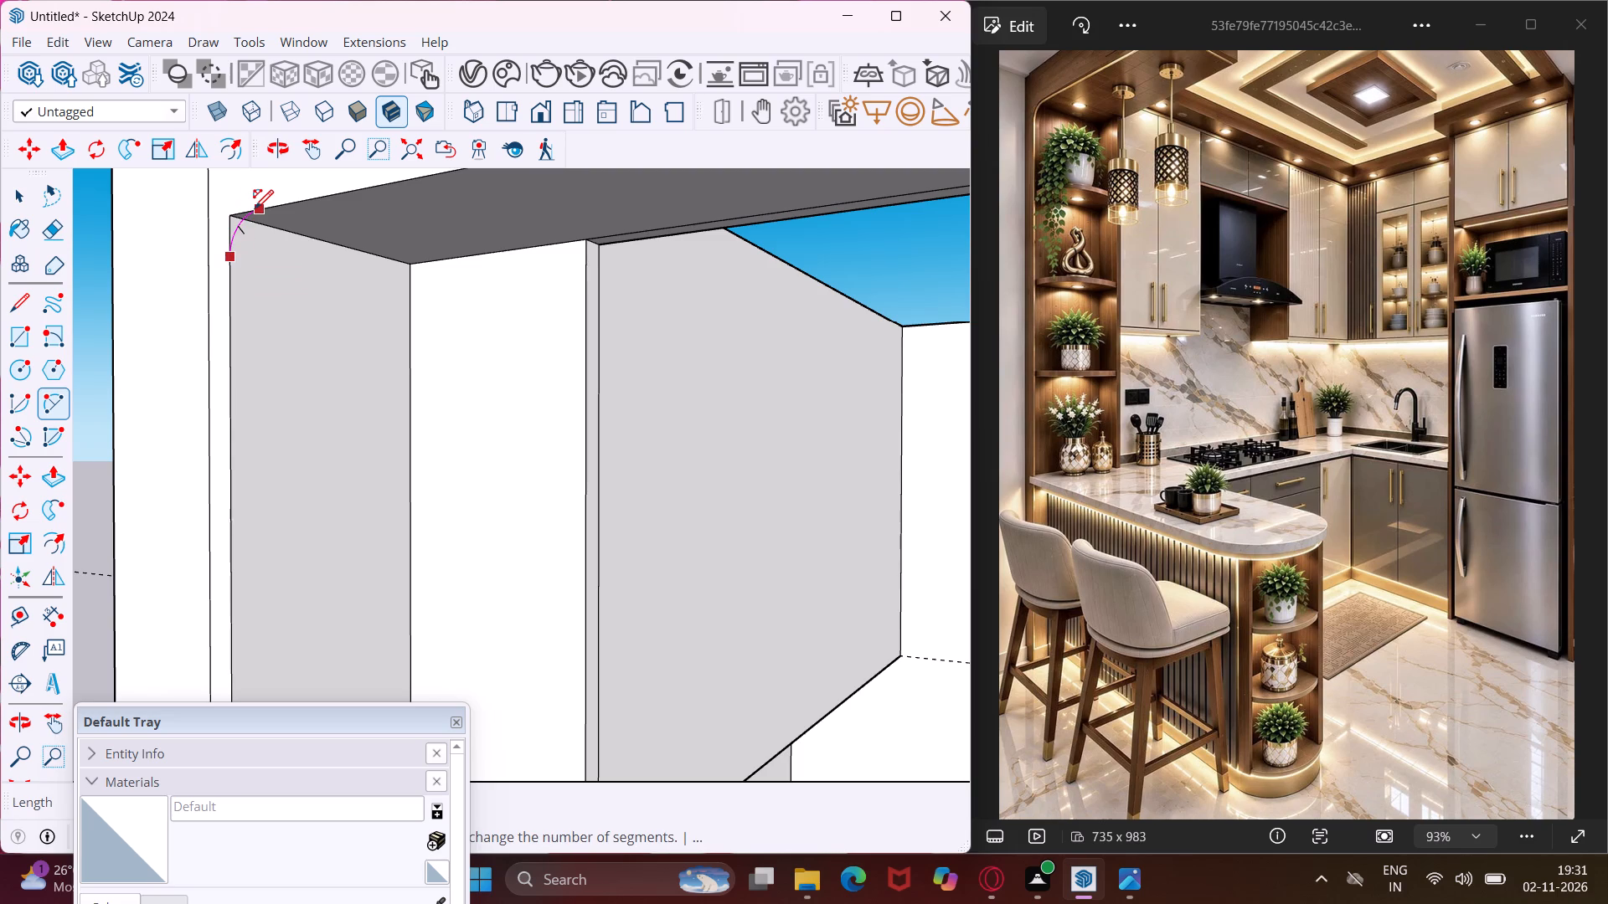
pyautogui.click(253, 208)
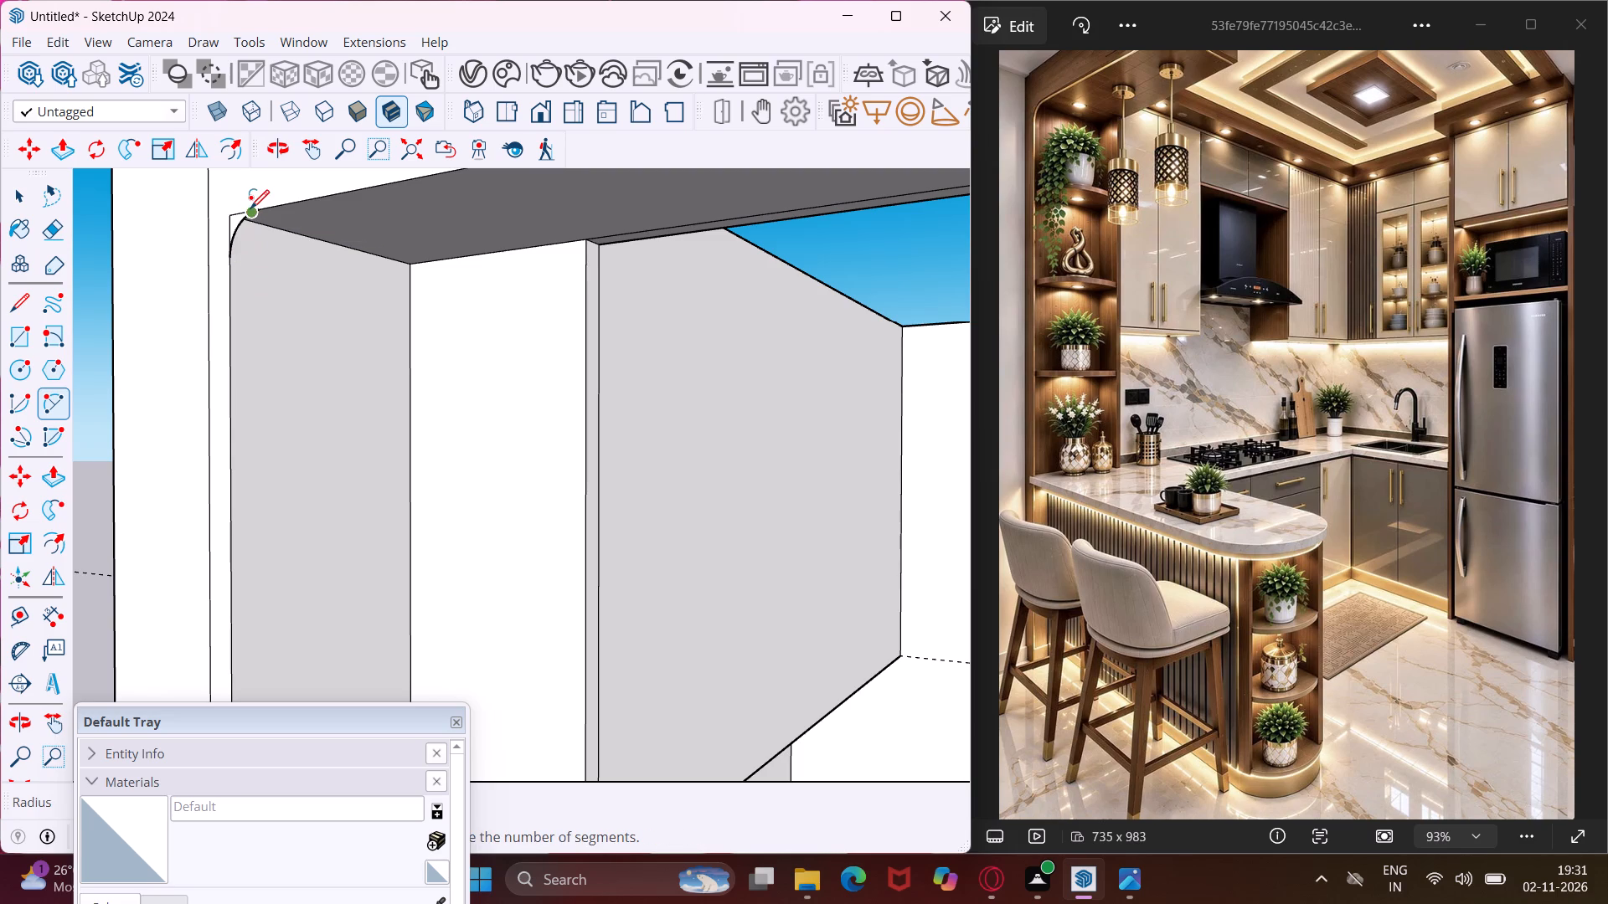
pyautogui.press('Escape')
pyautogui.press('space')
# Push/Pull the small corner face behind the arc across the niche's width to the side panel, rounding the upper inner corner.
pyautogui.moveTo(281, 210); pyautogui.dragTo(0, 276, button='middle')
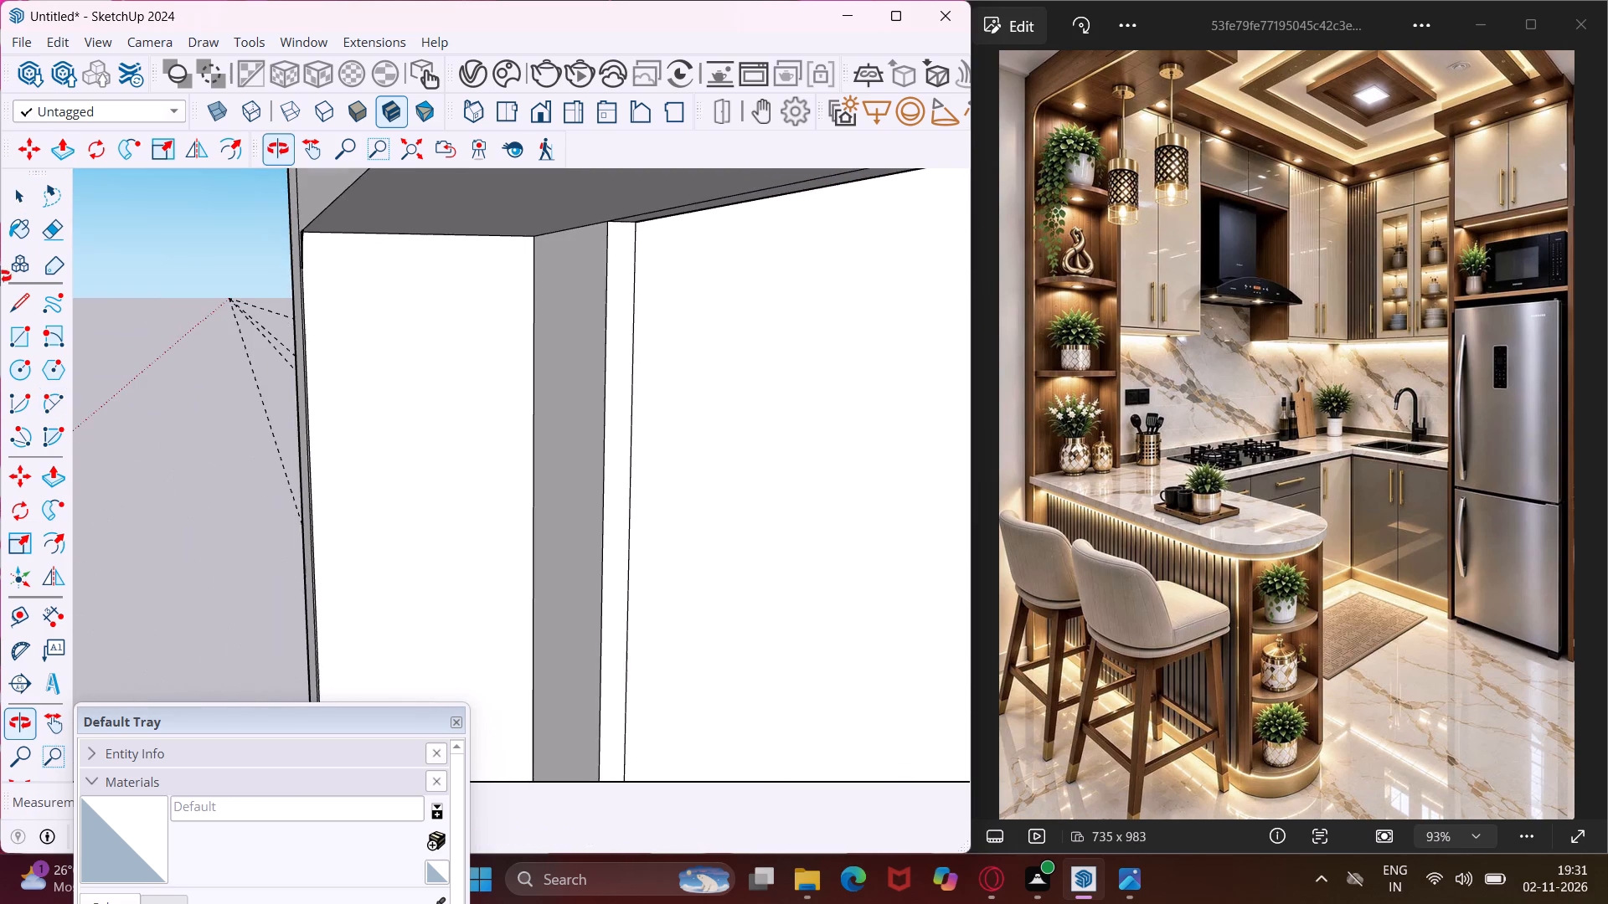
pyautogui.scroll(8, 316, 237)
pyautogui.moveTo(311, 239); pyautogui.dragTo(473, 277, button='middle')
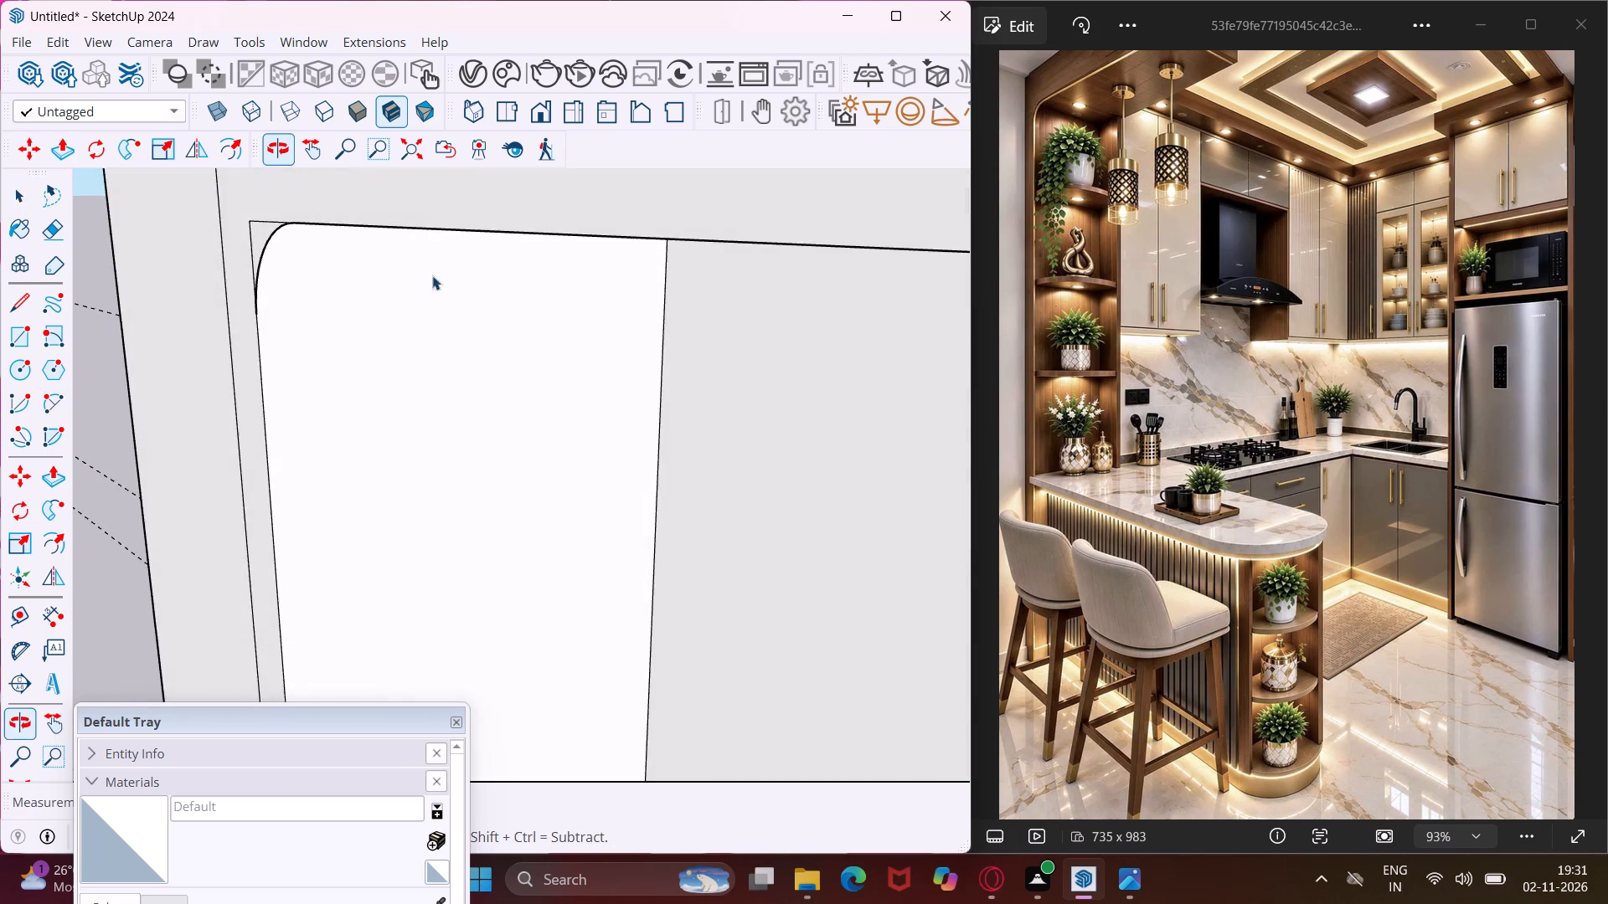
pyautogui.scroll(4, 269, 263)
pyautogui.click(254, 230)
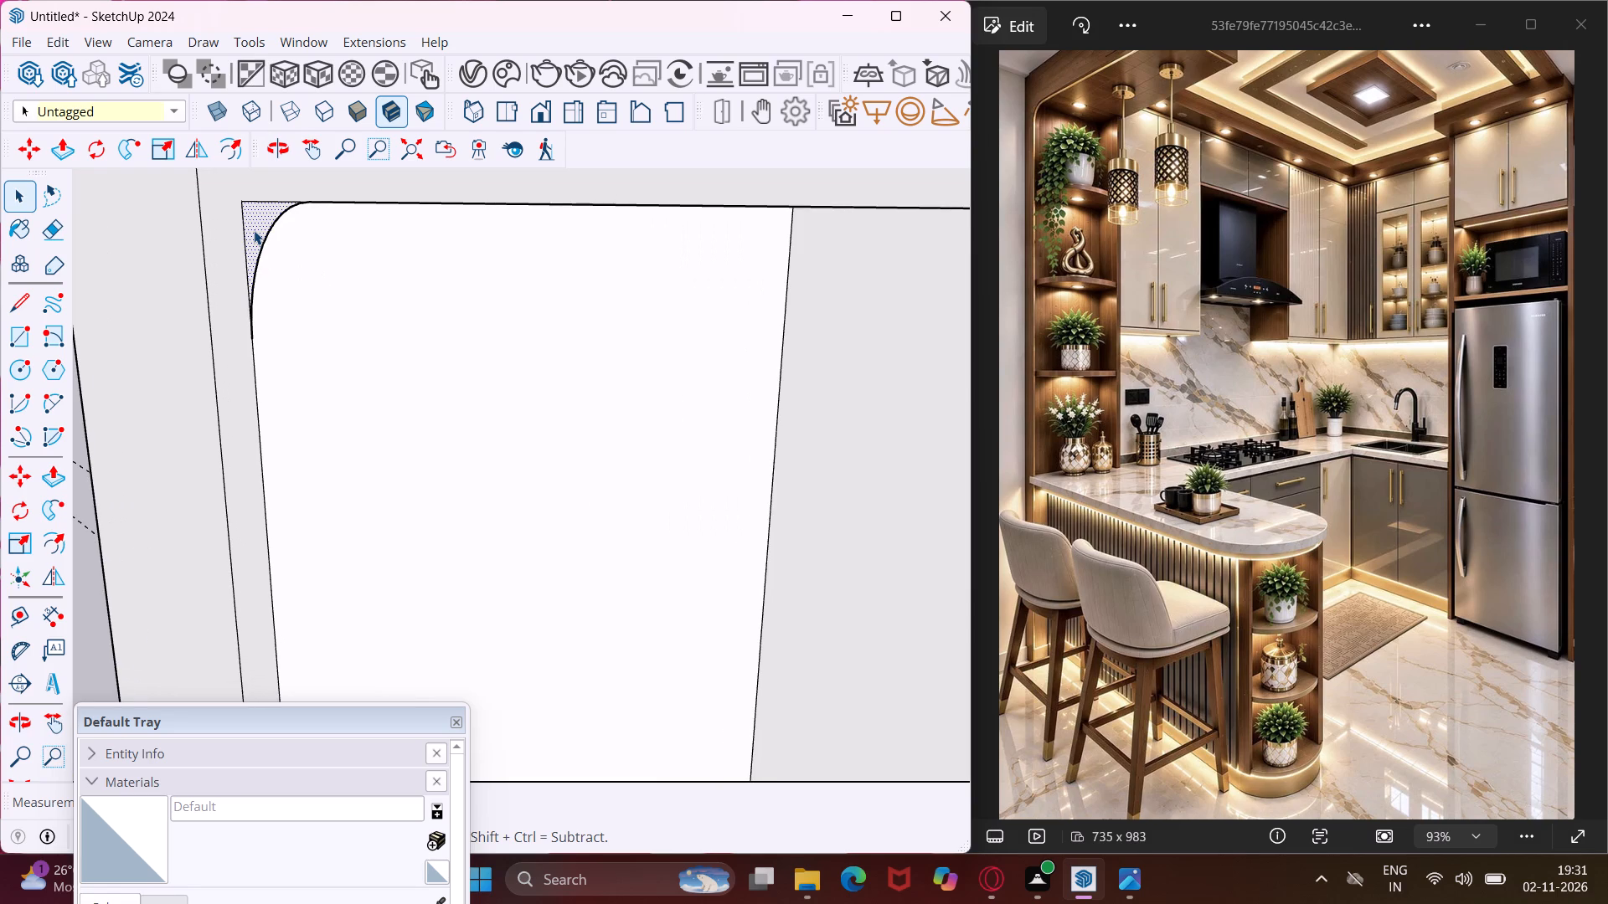
pyautogui.press('p')
pyautogui.click(254, 229)
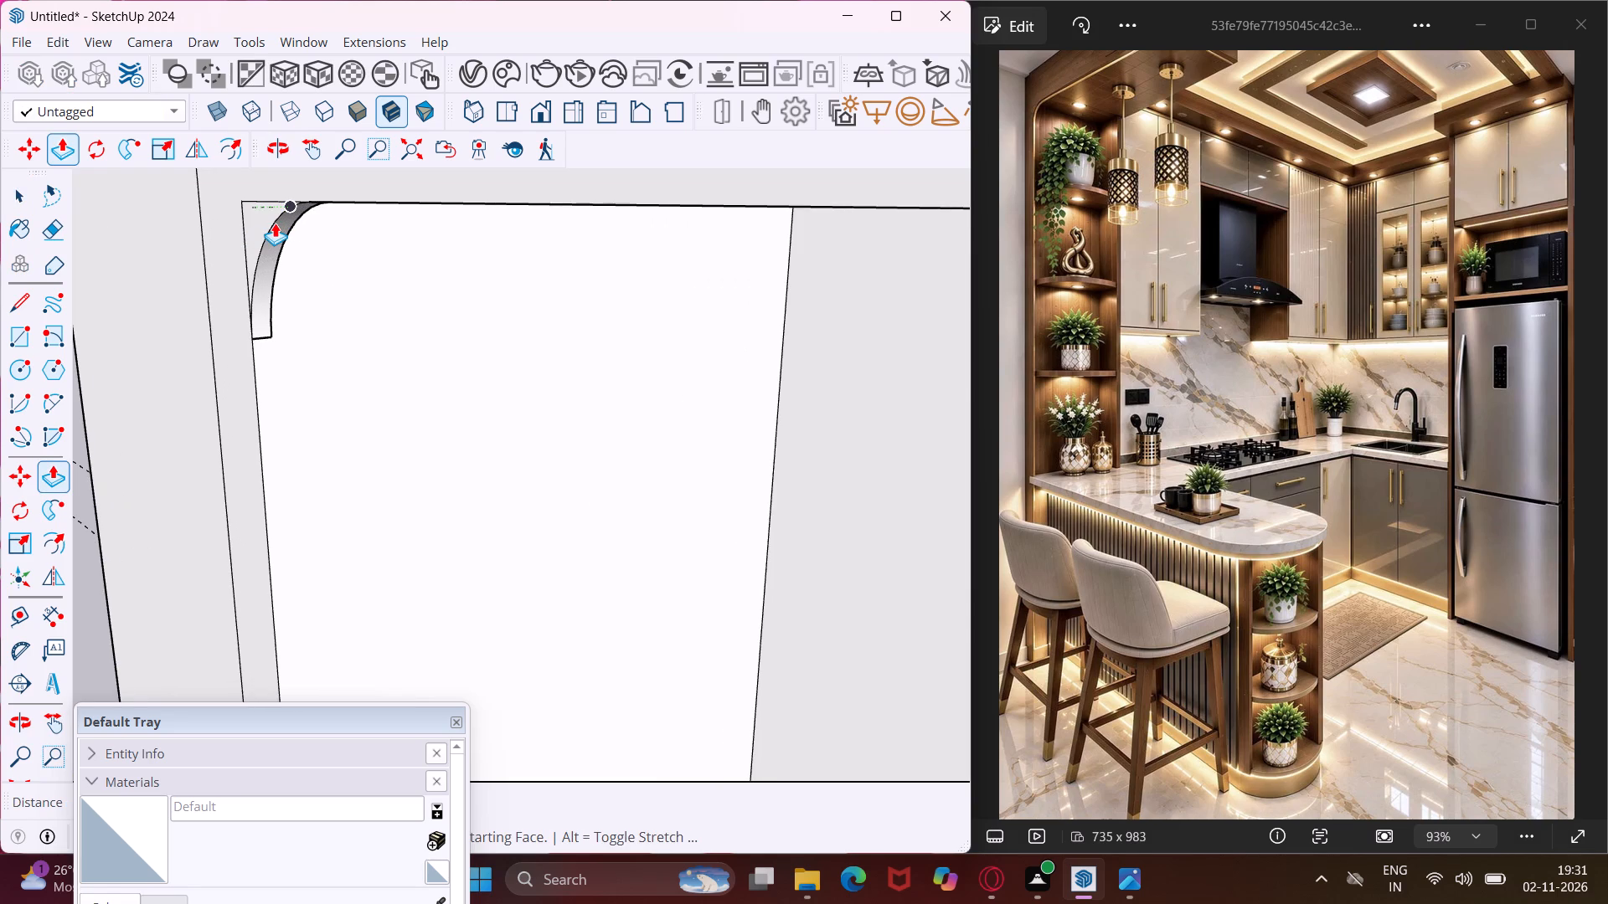
pyautogui.scroll(-3, 367, 240)
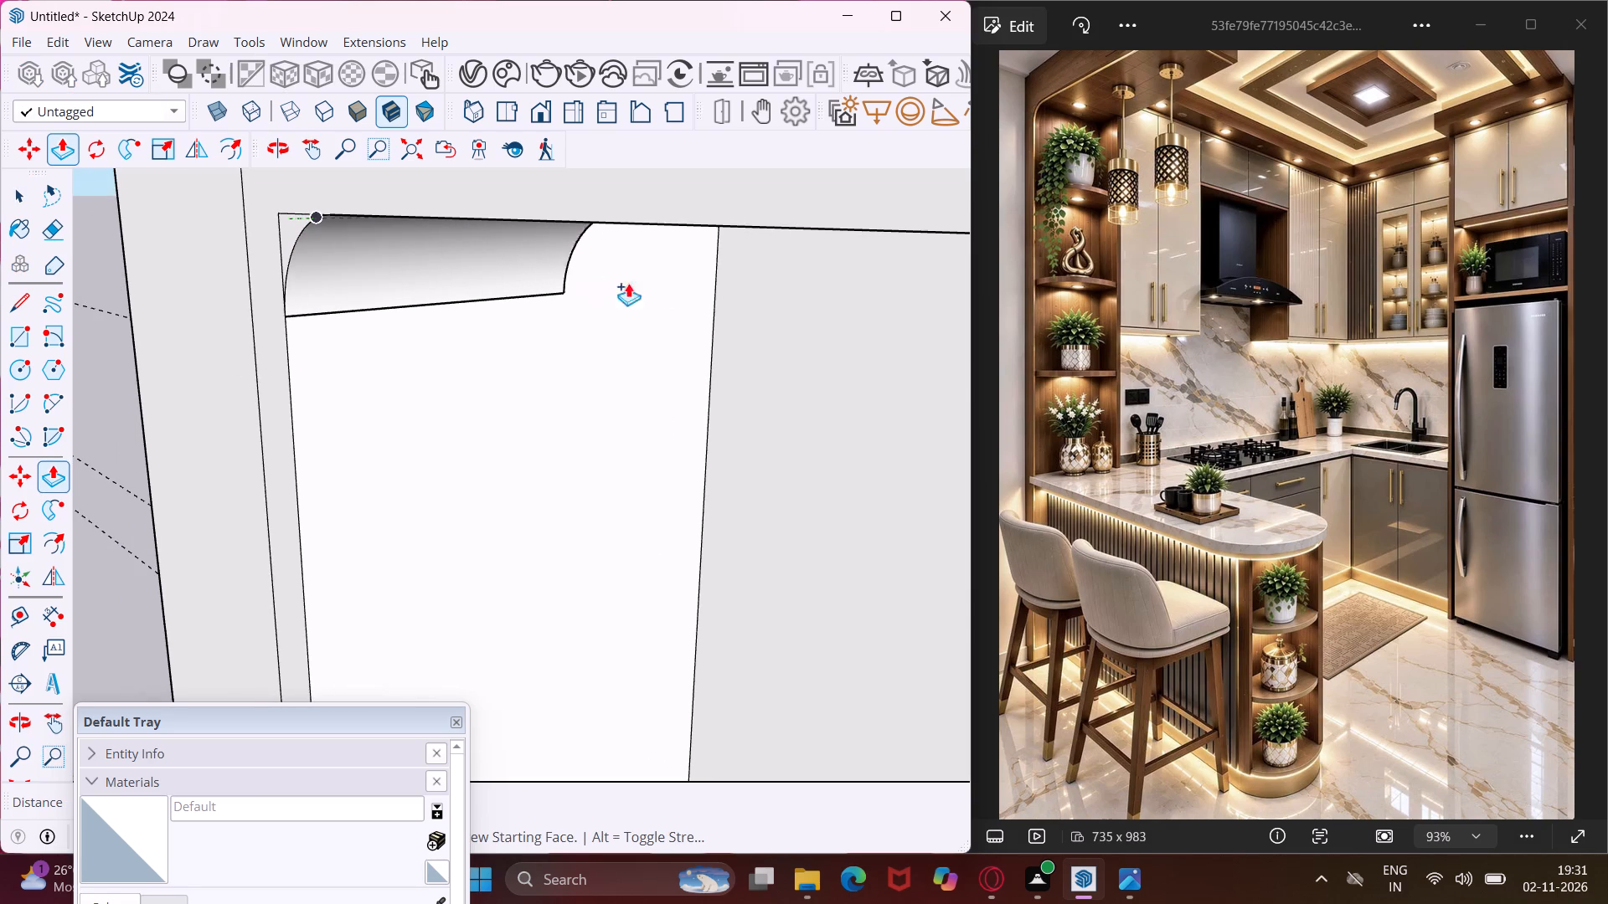
pyautogui.click(729, 291)
pyautogui.scroll(-5, 320, 336)
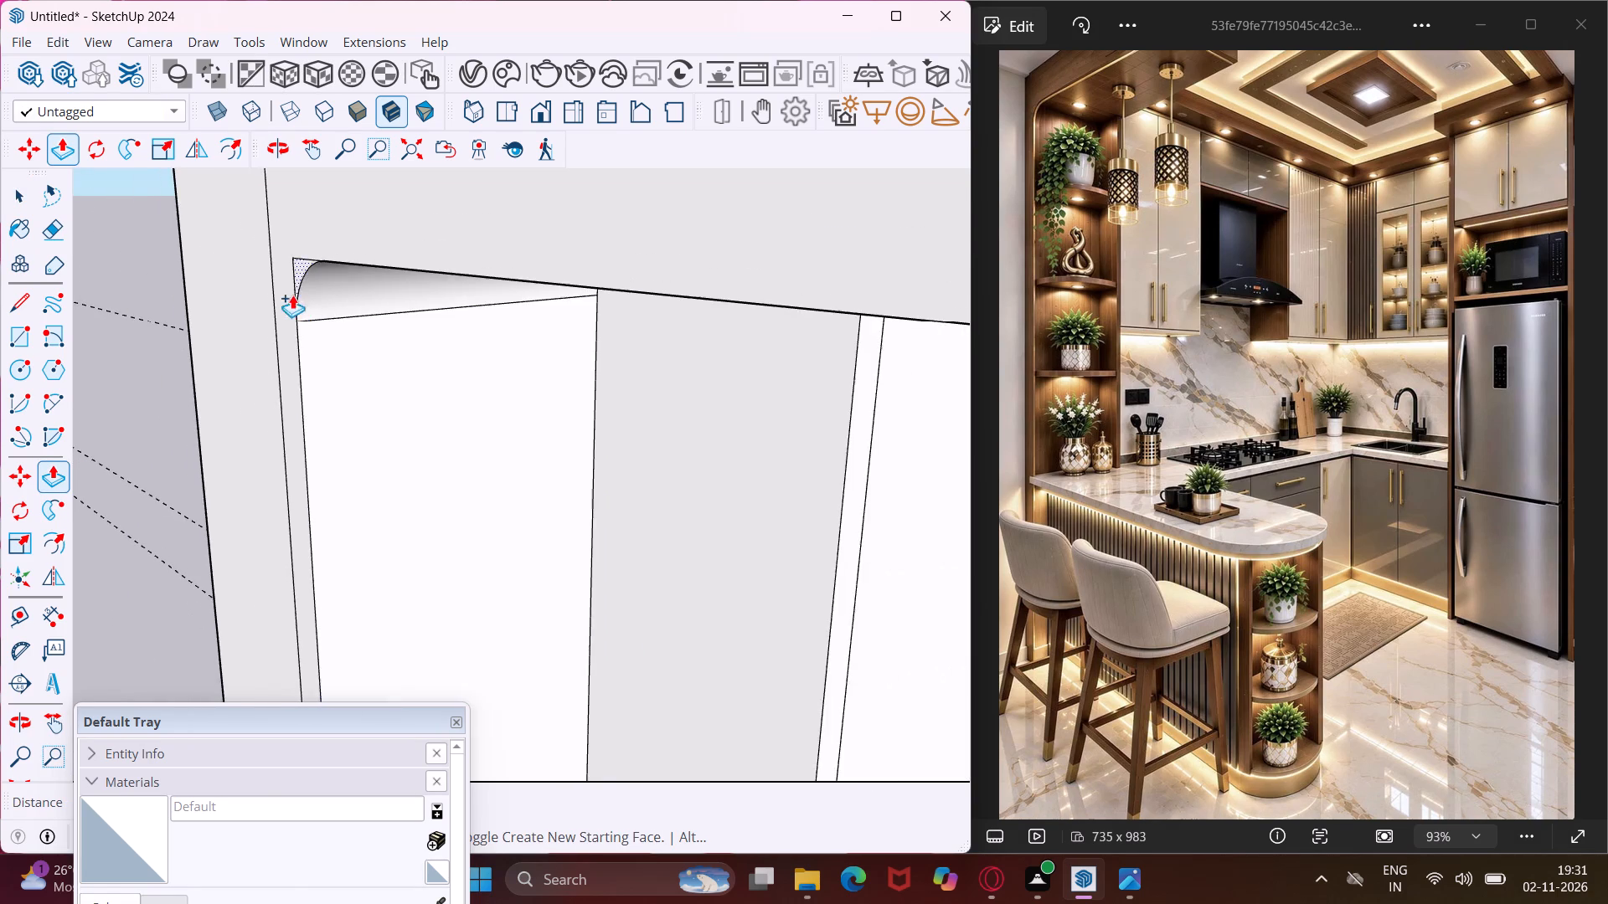
pyautogui.scroll(-8, 281, 273)
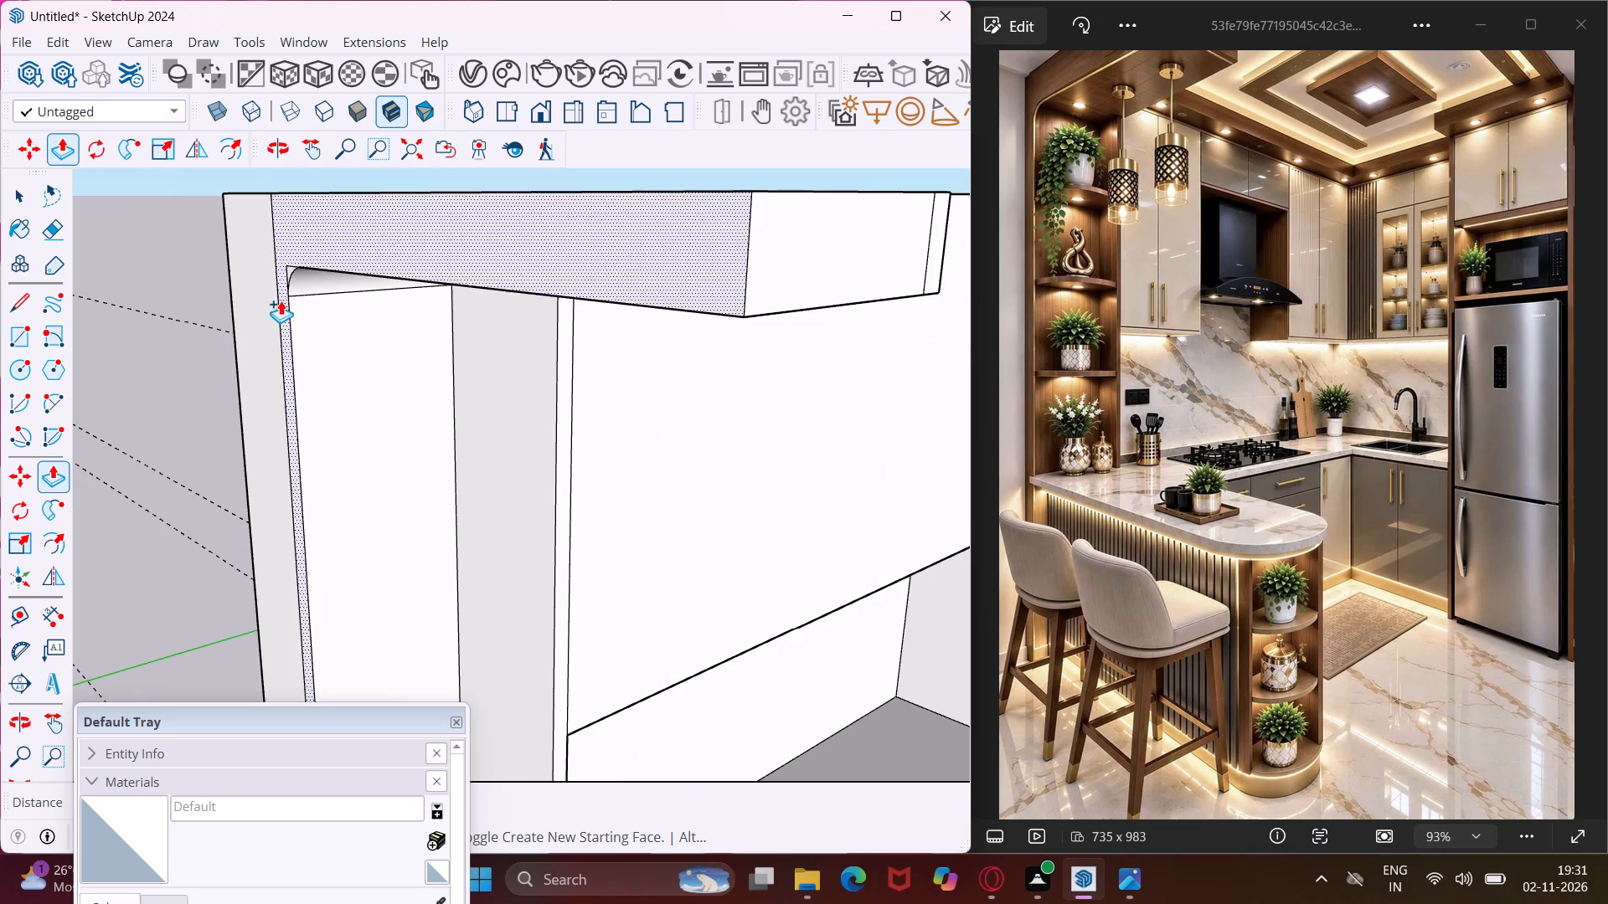
pyautogui.press('Escape')
pyautogui.press('space')
# Erase the leftover corner edges around the arc so the rounded piece merges with the outer side face.
pyautogui.scroll(16, 286, 271)
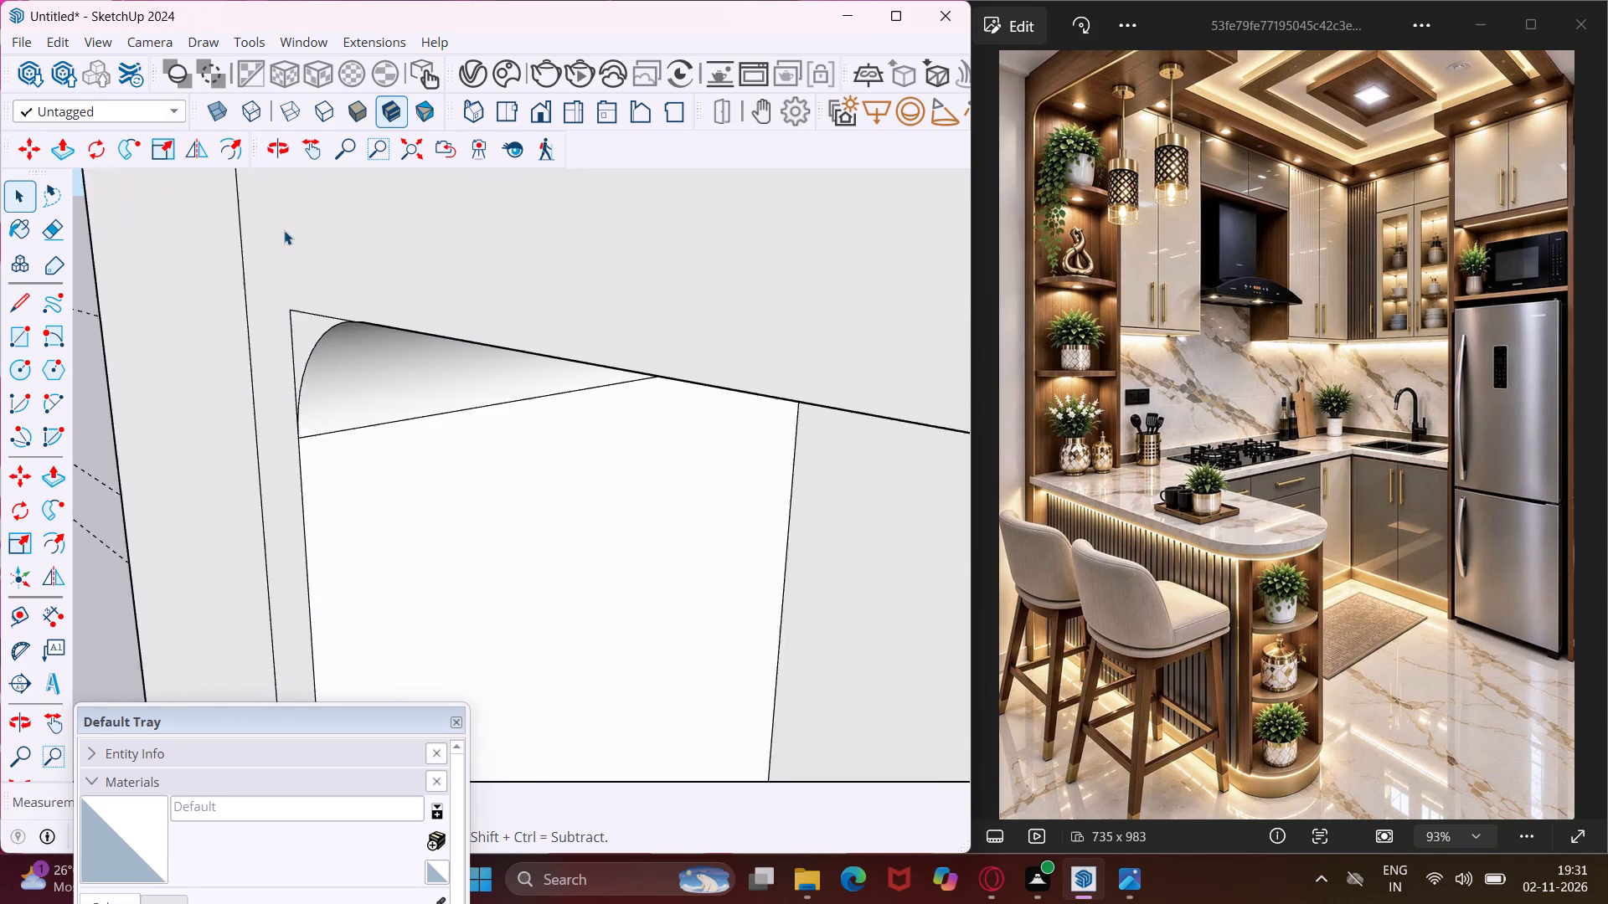
pyautogui.press('e')
pyautogui.click(312, 327)
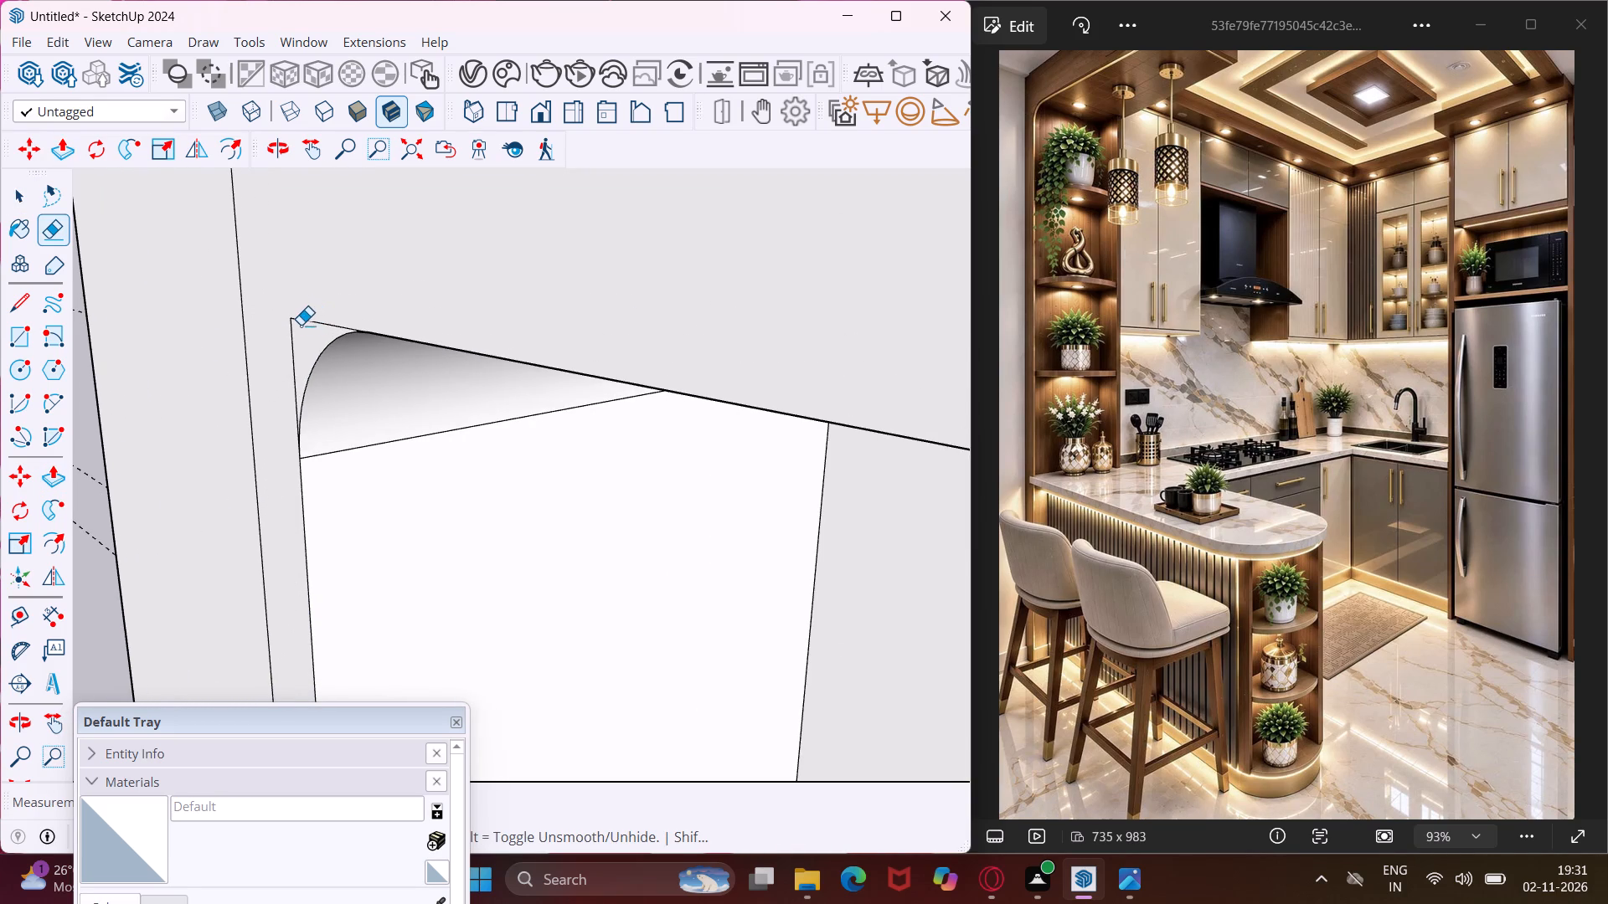
pyautogui.click(300, 323)
pyautogui.click(291, 328)
# Erase the leftover seam edges near the projecting top beam's end, on its side face and on its underside.
pyautogui.scroll(-6, 305, 295)
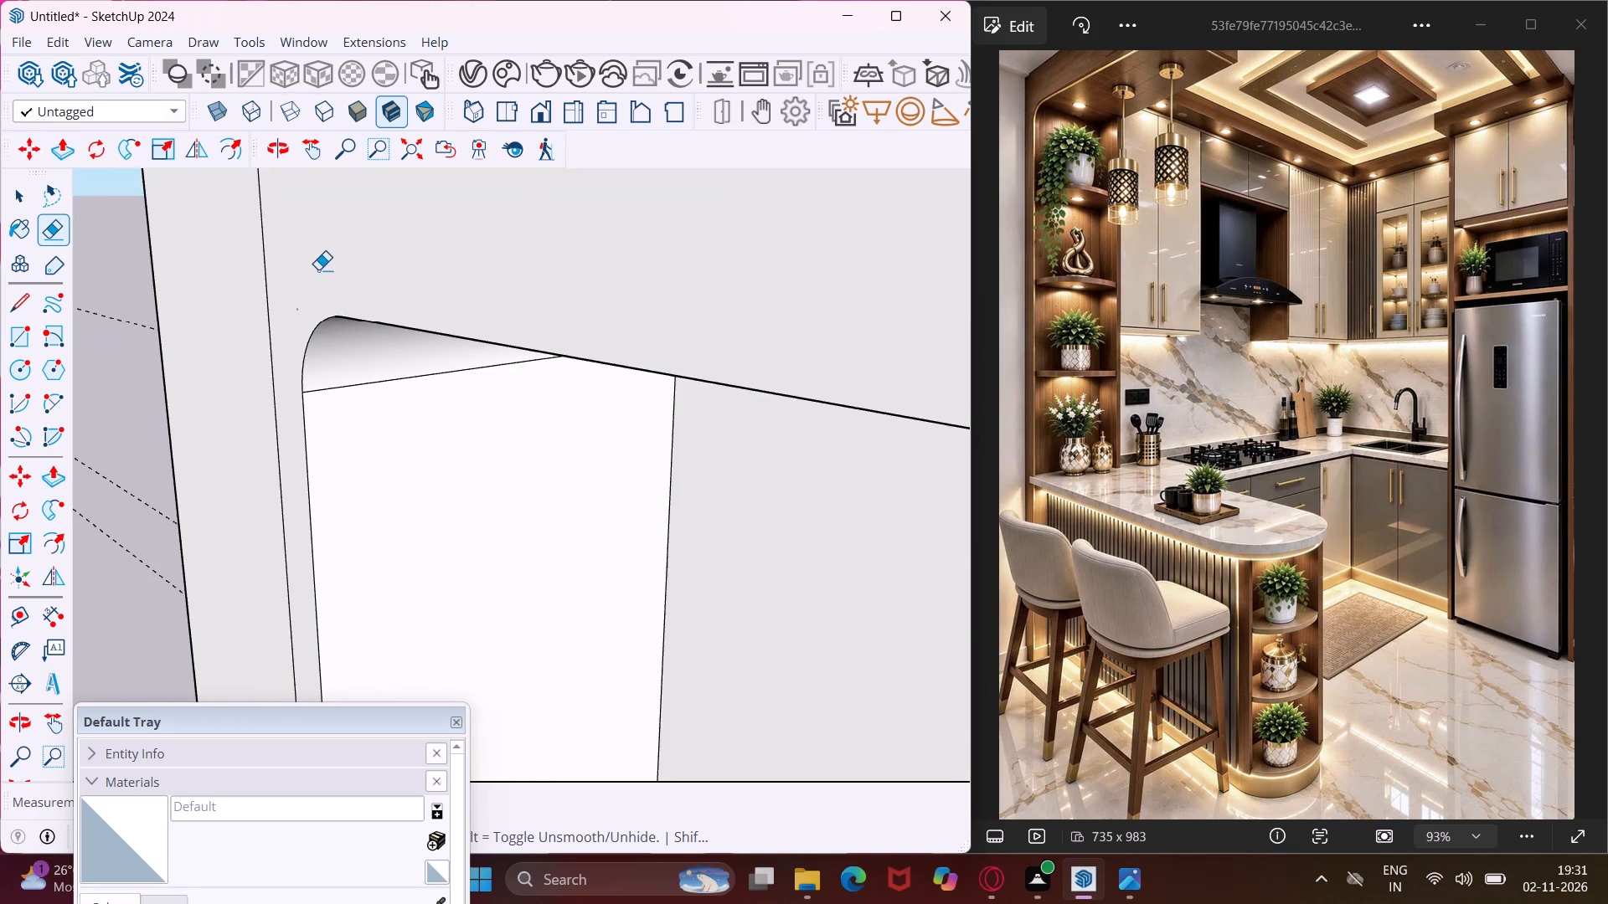
pyautogui.scroll(-7, 318, 269)
pyautogui.scroll(1, 322, 275)
pyautogui.scroll(-16, 312, 280)
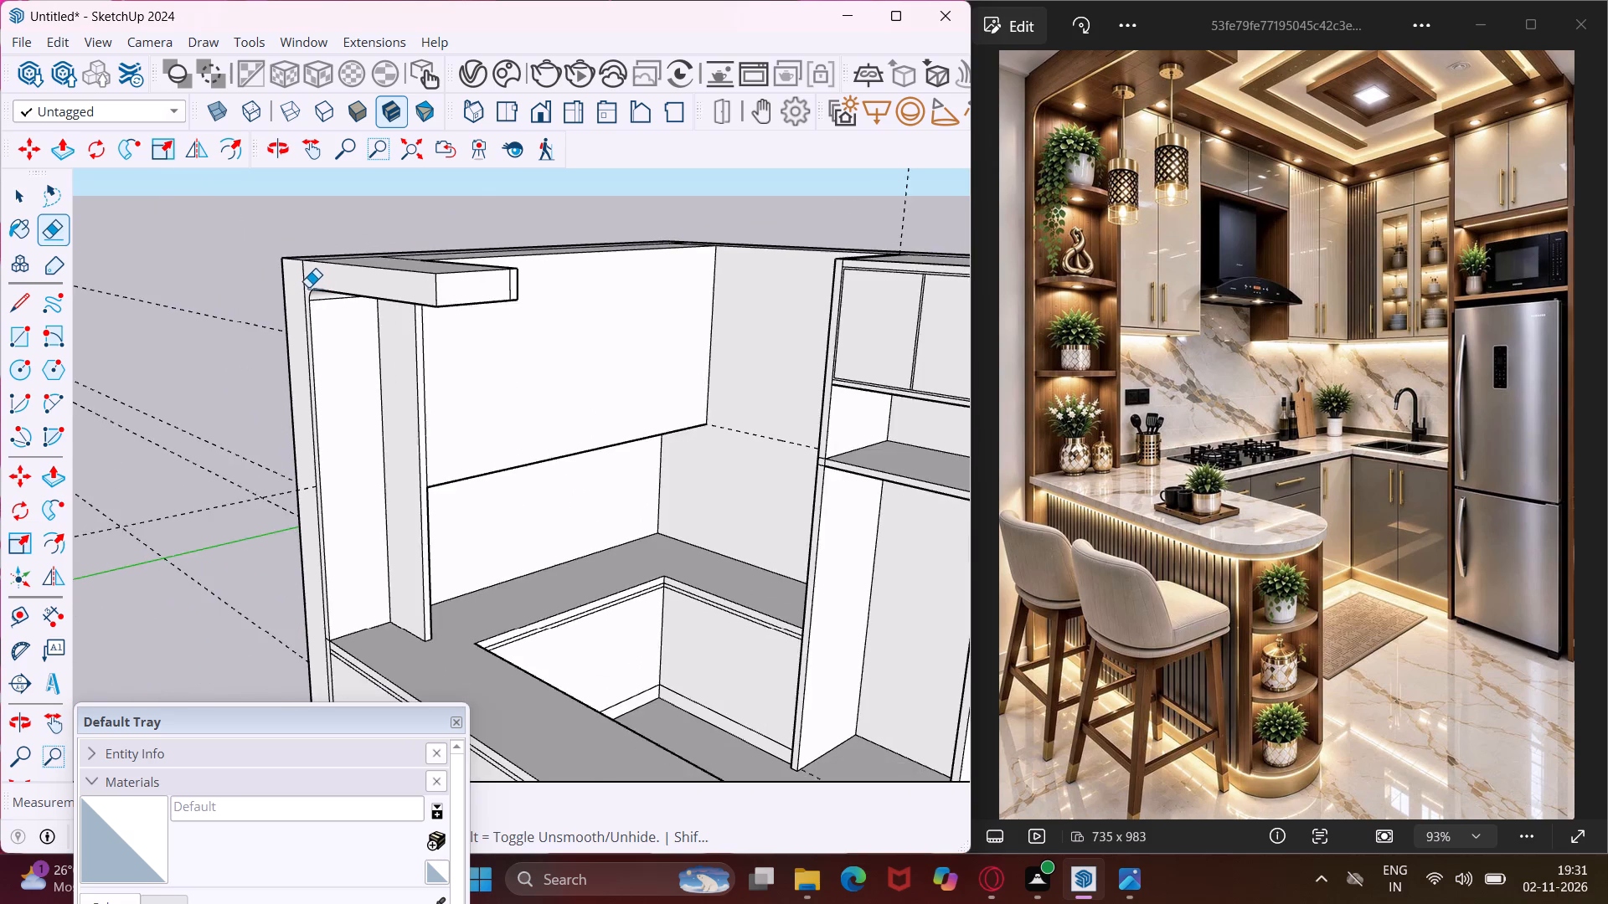
pyautogui.scroll(-3, 308, 285)
pyautogui.scroll(13, 446, 290)
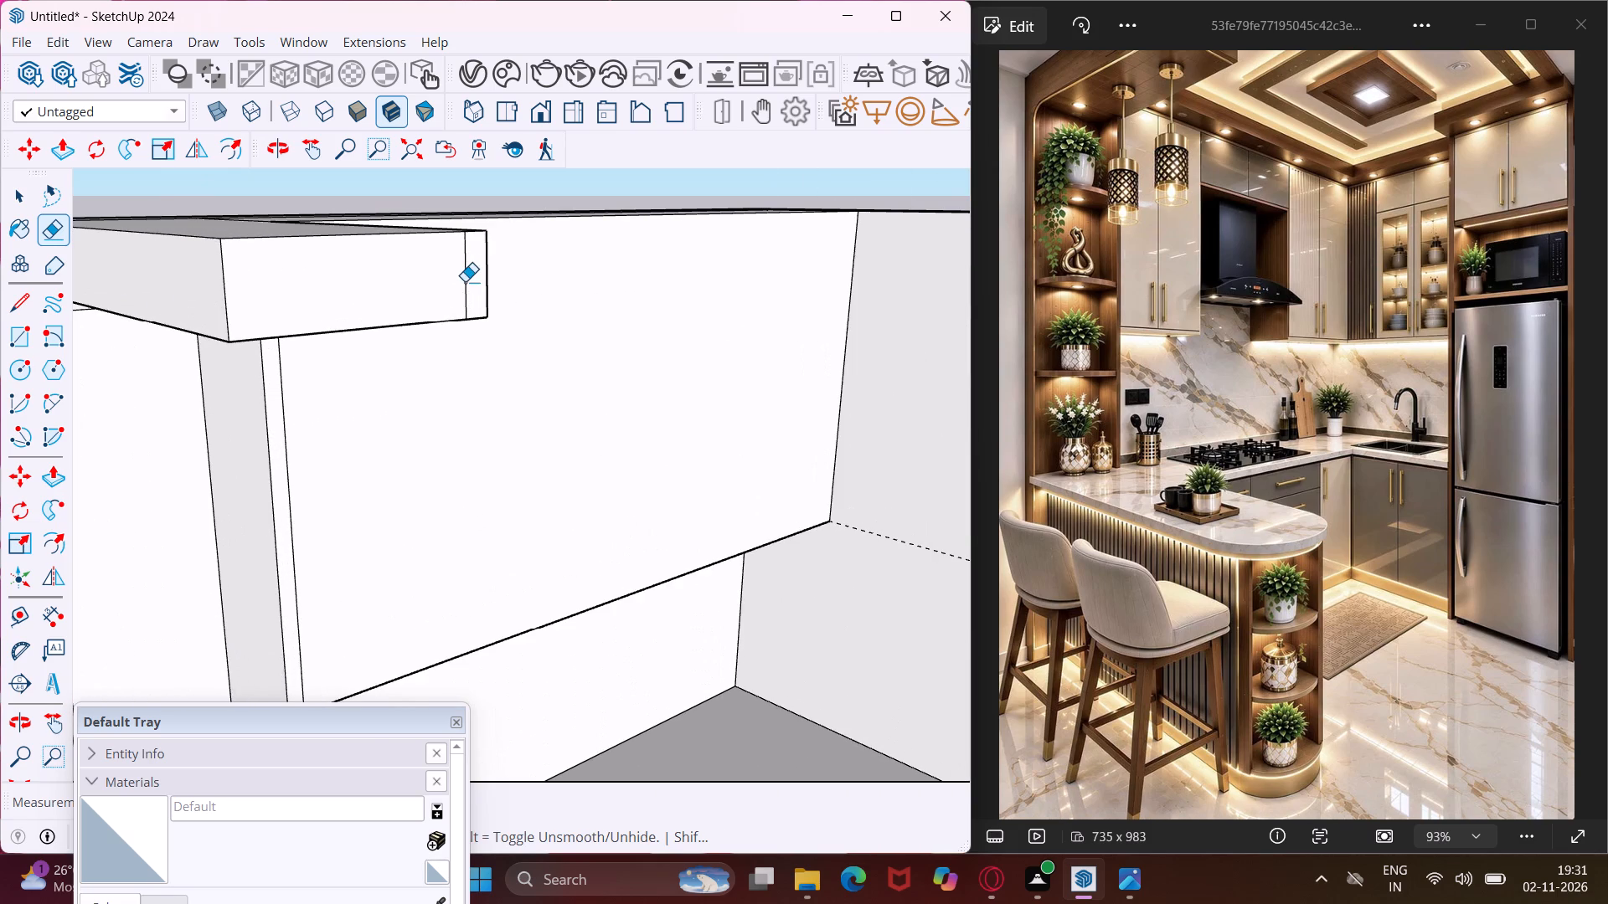
pyautogui.click(465, 281)
pyautogui.moveTo(456, 283); pyautogui.dragTo(466, 124, button='middle')
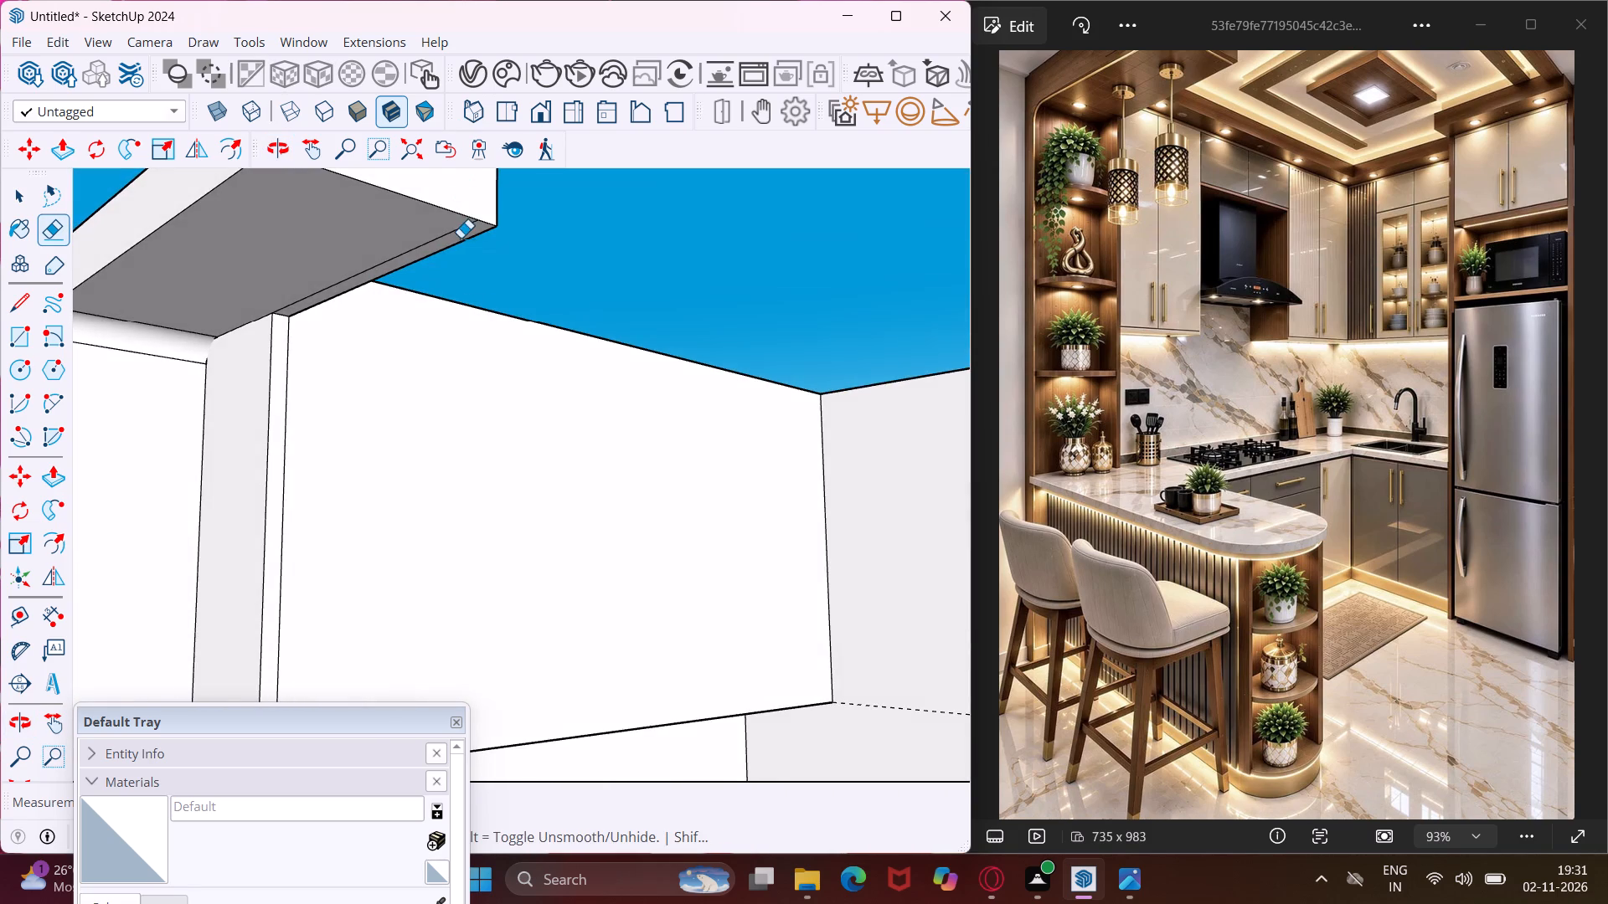
pyautogui.scroll(5, 460, 238)
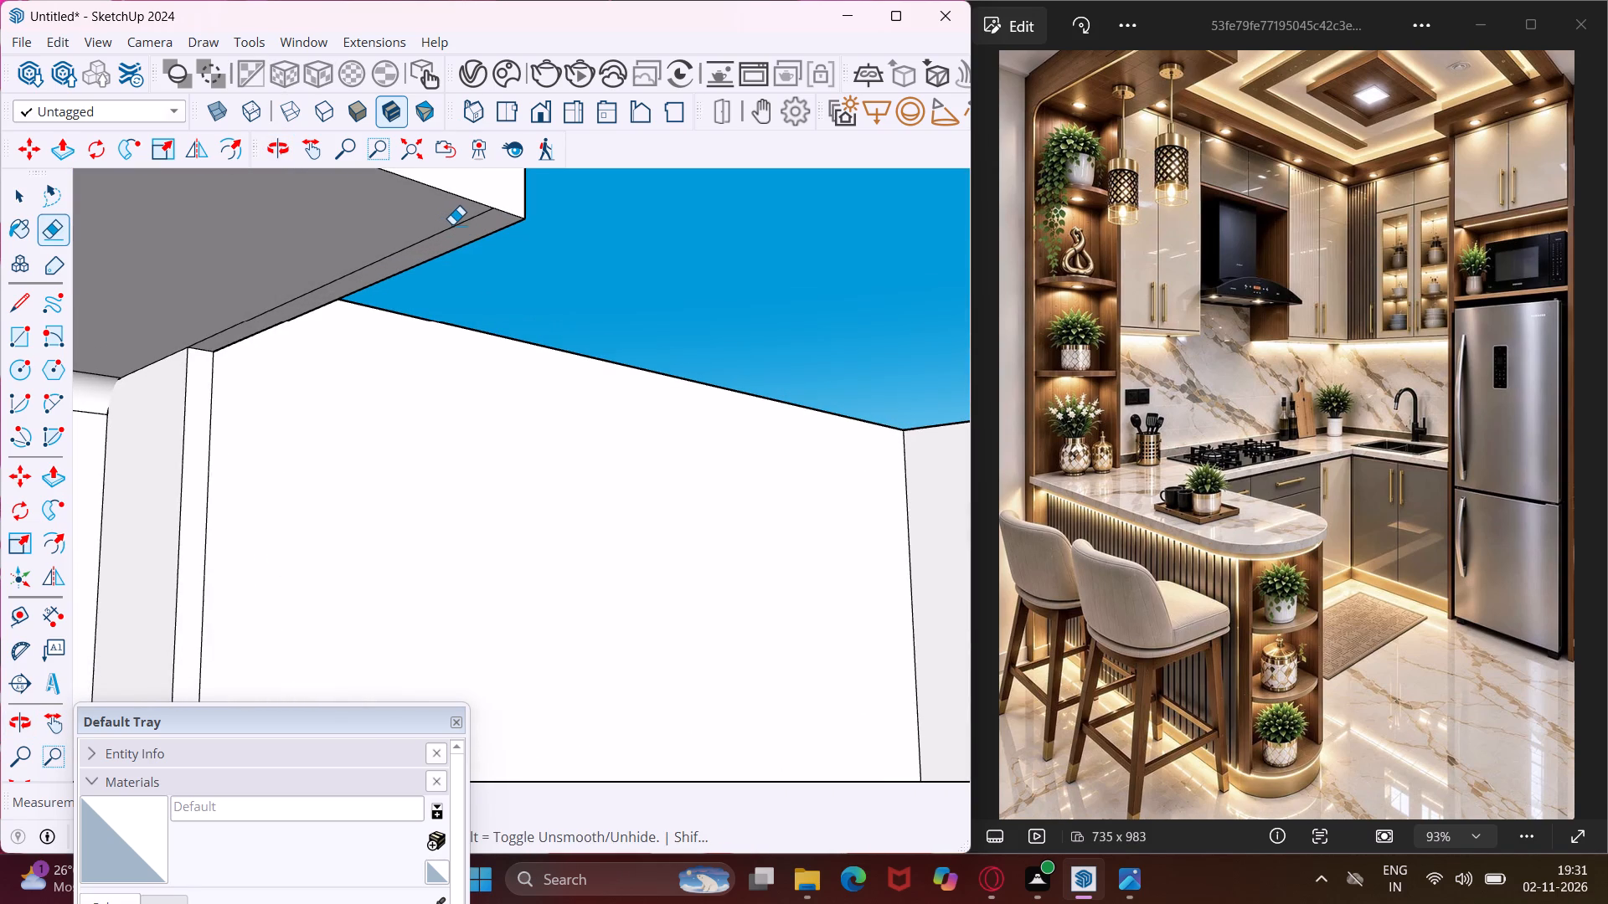
pyautogui.click(460, 229)
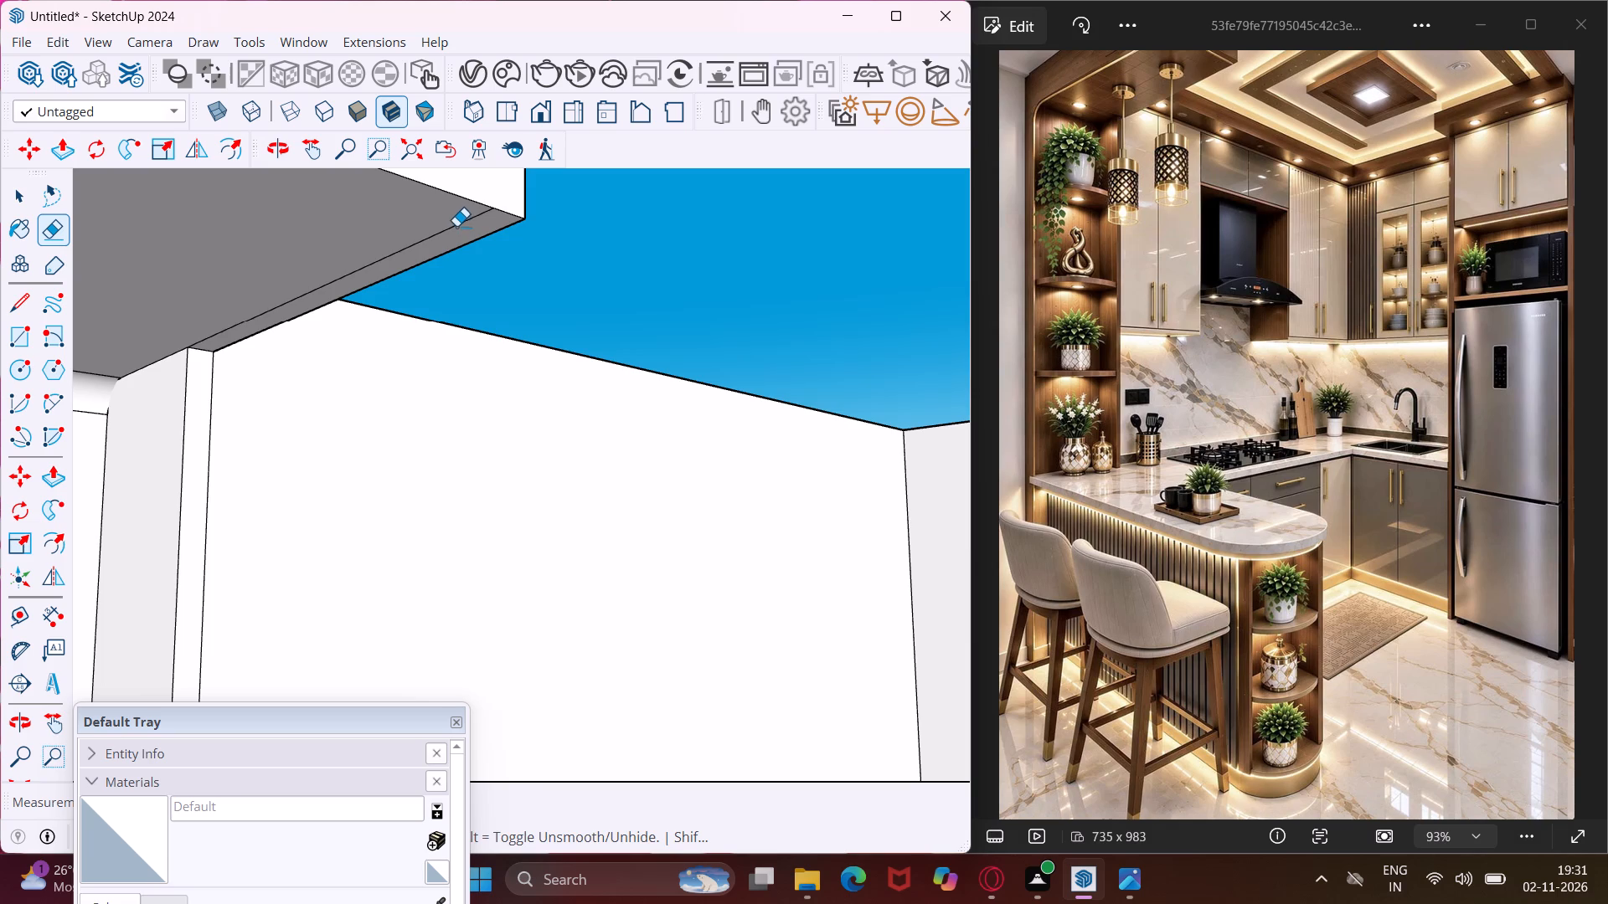
pyautogui.click(456, 226)
pyautogui.scroll(-5, 275, 271)
pyautogui.moveTo(260, 265); pyautogui.dragTo(348, 330, button='middle')
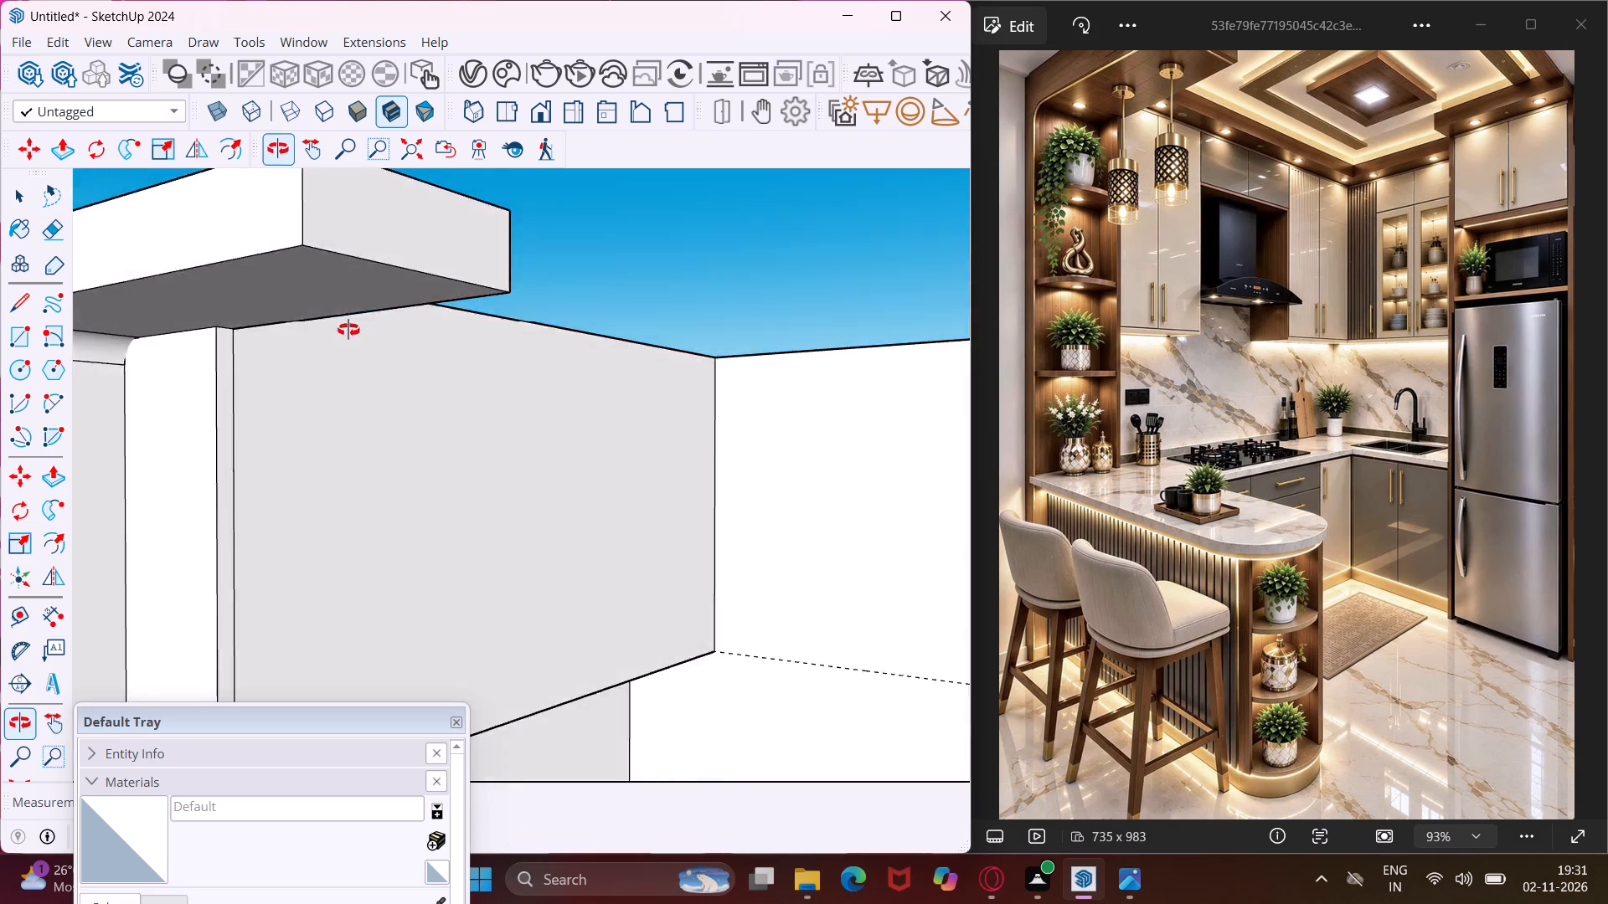
pyautogui.moveTo(348, 330); pyautogui.dragTo(353, 332, button='middle')
pyautogui.scroll(-19, 346, 274)
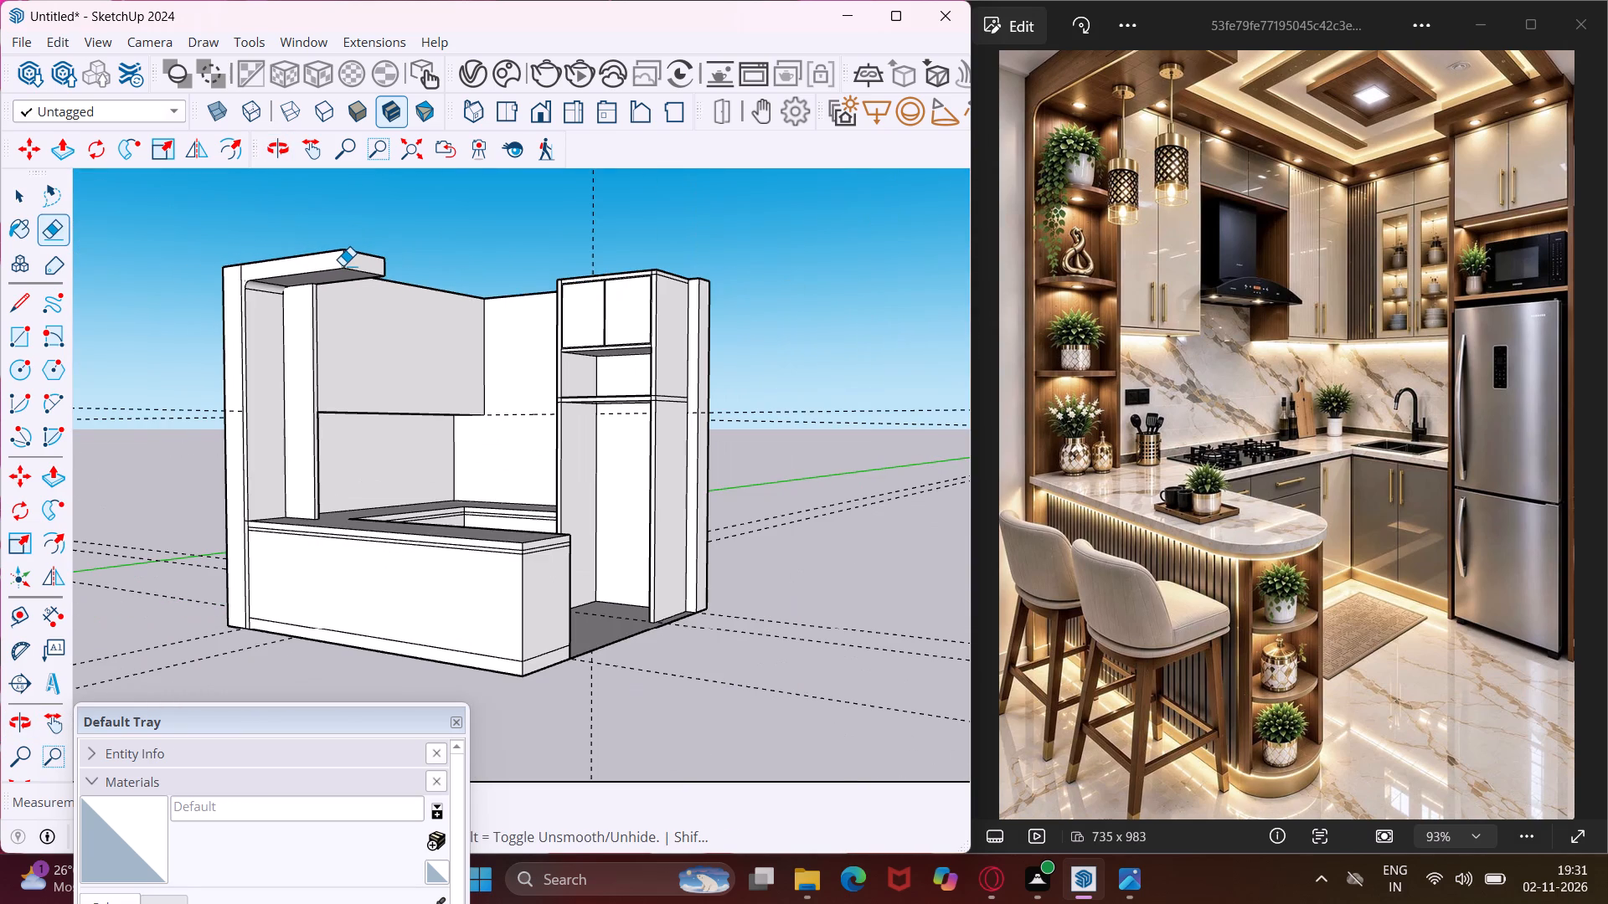
pyautogui.press('Escape')
pyautogui.press('space')
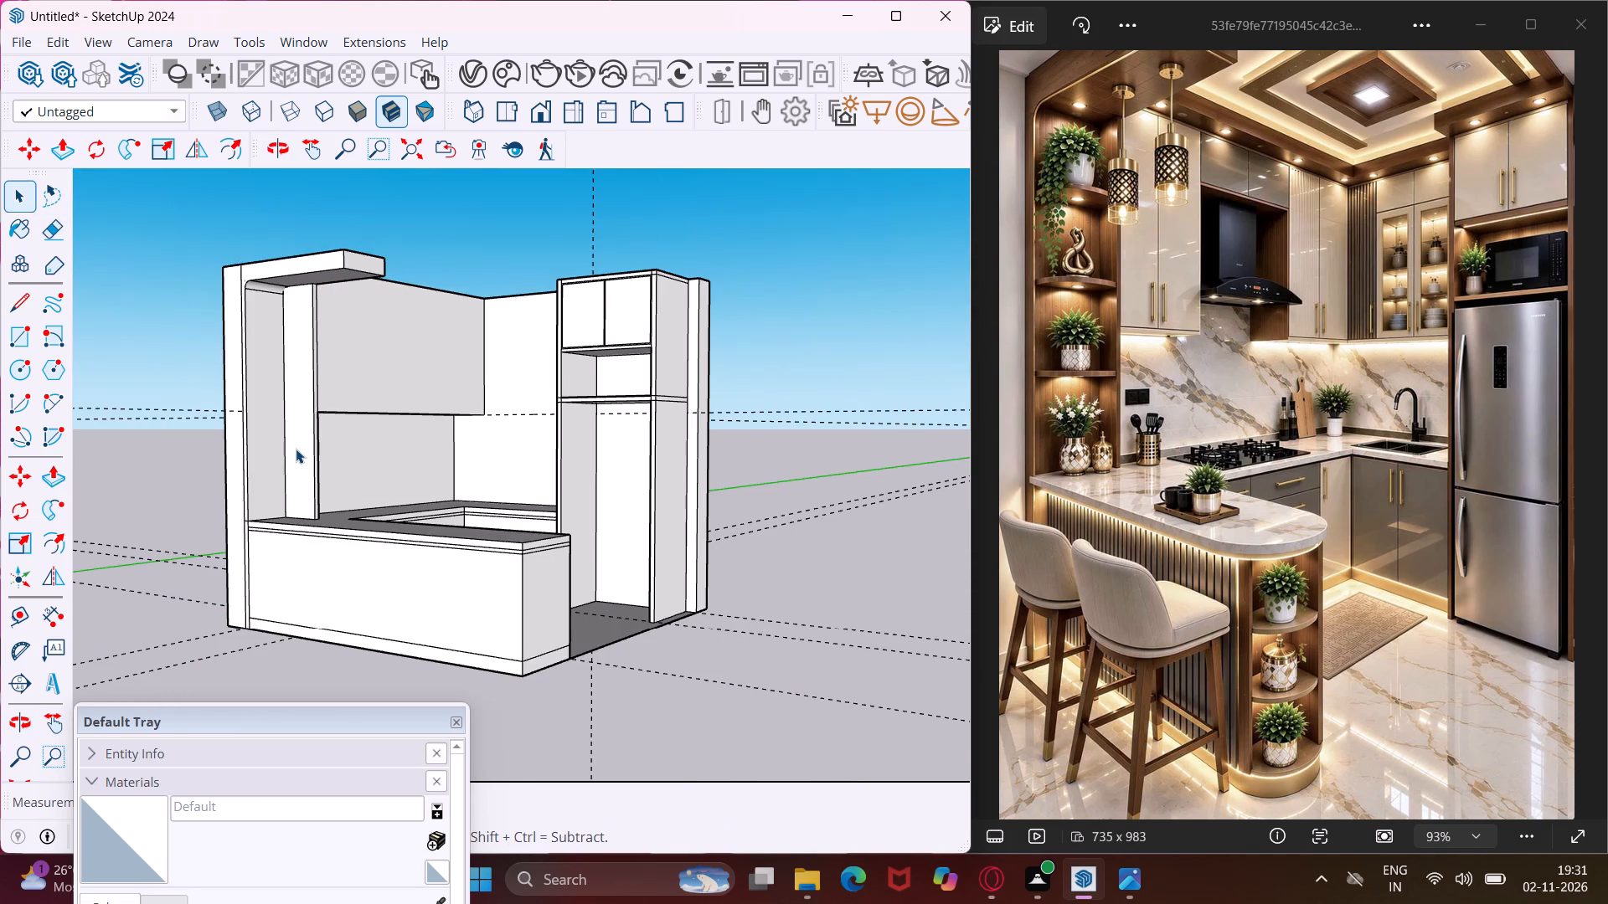
# Examine the long upper cabinet block and where its vertical edge meets the niche's side panel.
pyautogui.scroll(4, 296, 449)
pyautogui.moveTo(296, 449); pyautogui.dragTo(157, 501, button='middle')
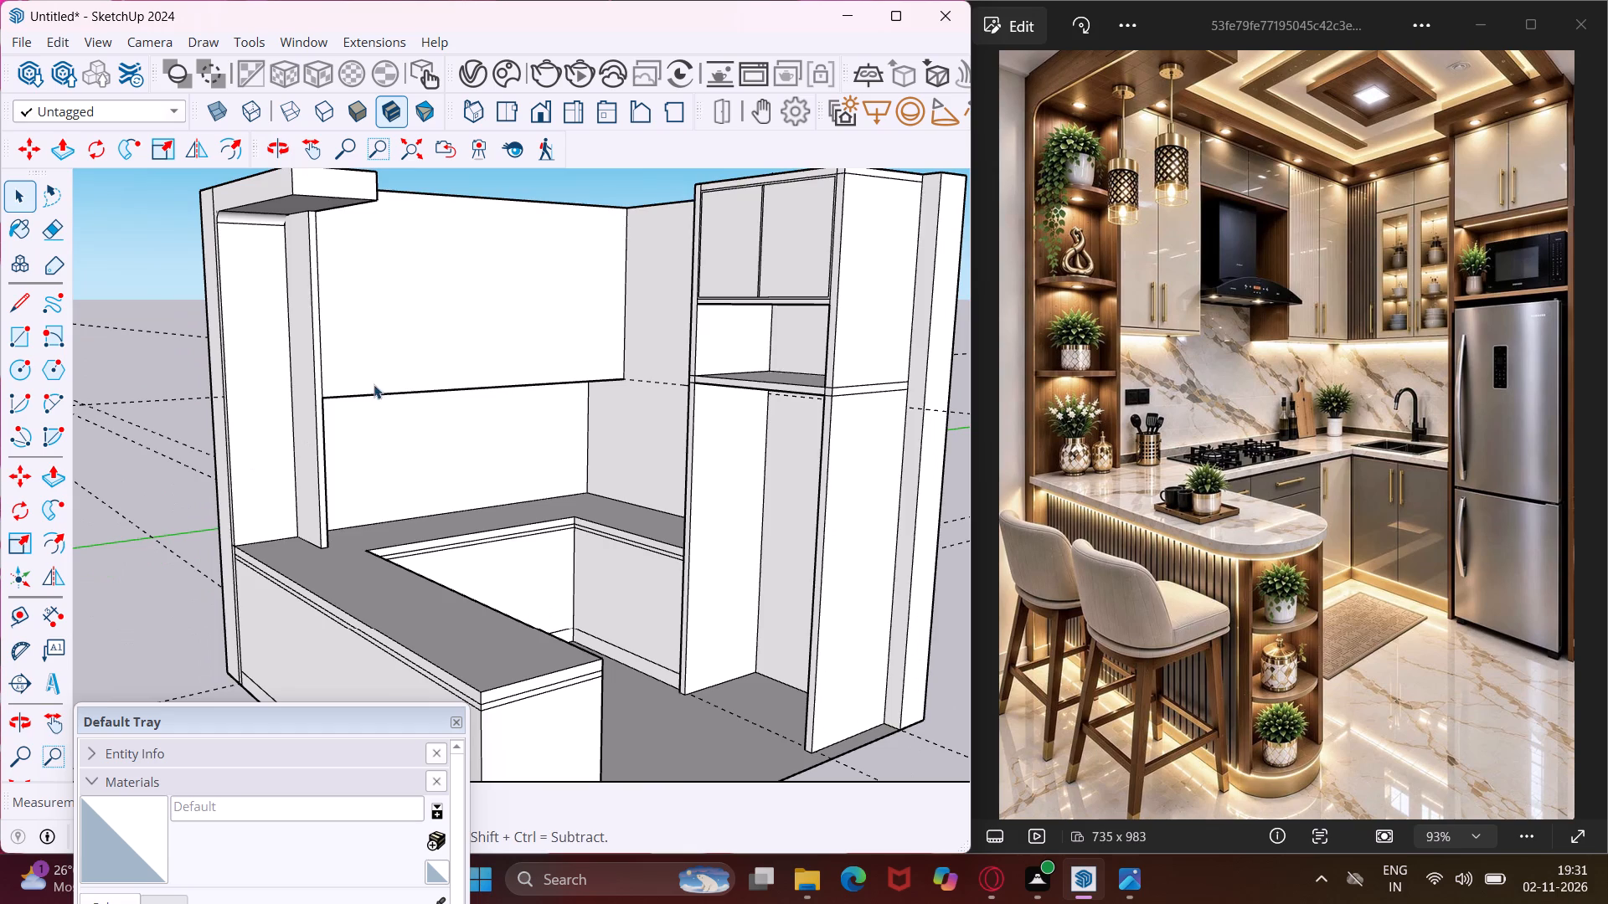
pyautogui.scroll(5, 385, 358)
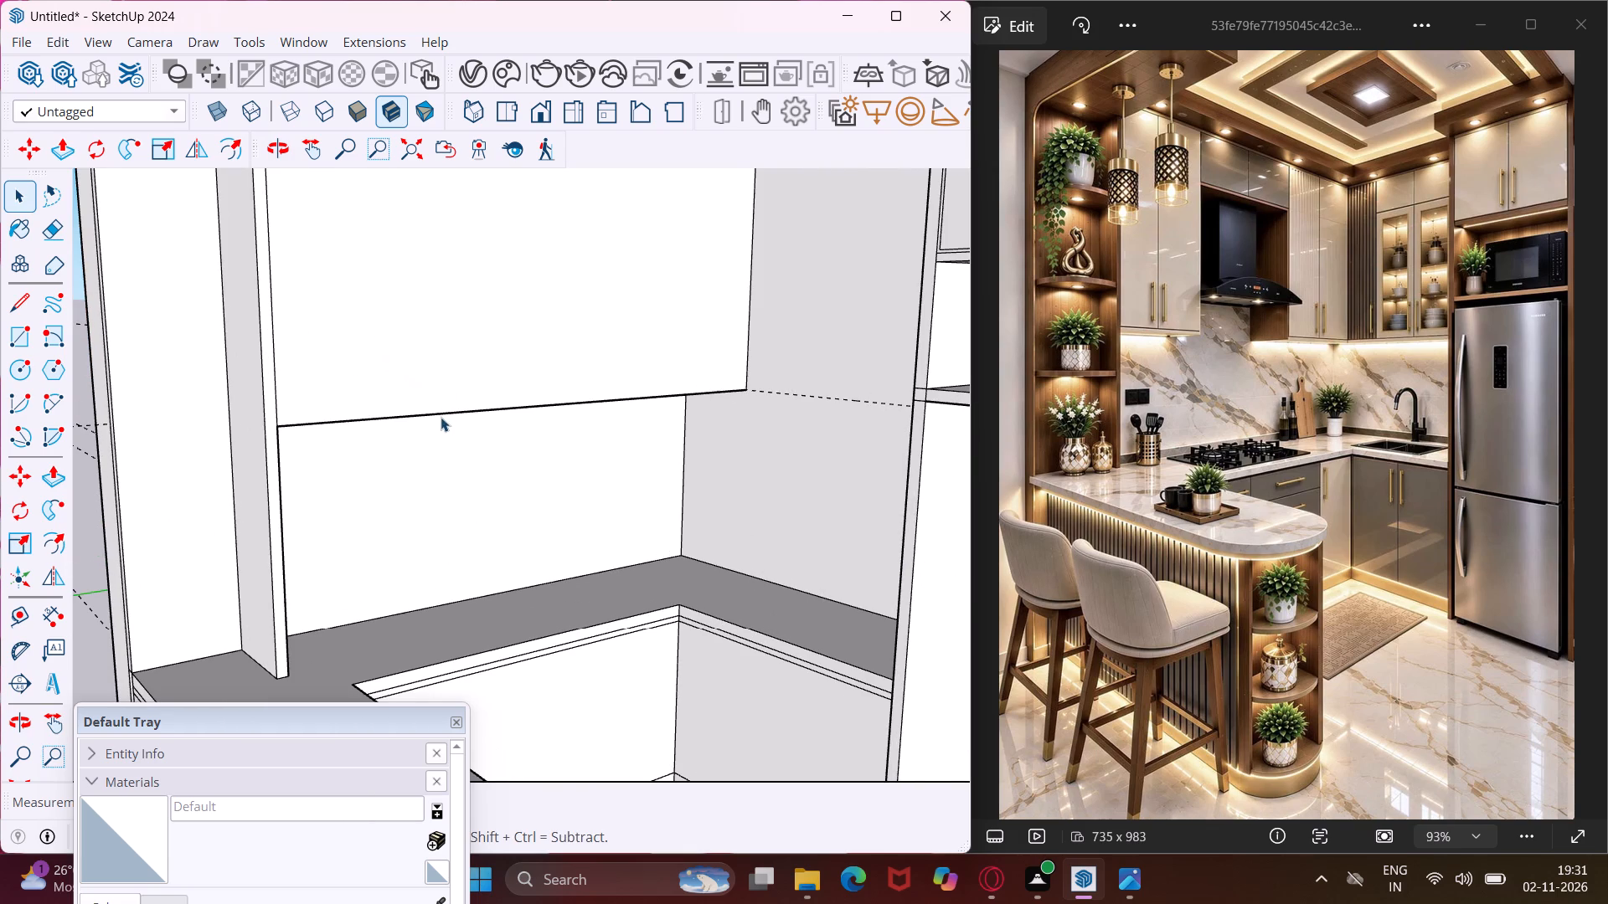
pyautogui.moveTo(441, 417); pyautogui.dragTo(264, 280, button='middle')
pyautogui.scroll(1, 279, 300)
pyautogui.moveTo(279, 300); pyautogui.dragTo(307, 414, button='middle')
pyautogui.scroll(-4, 271, 404)
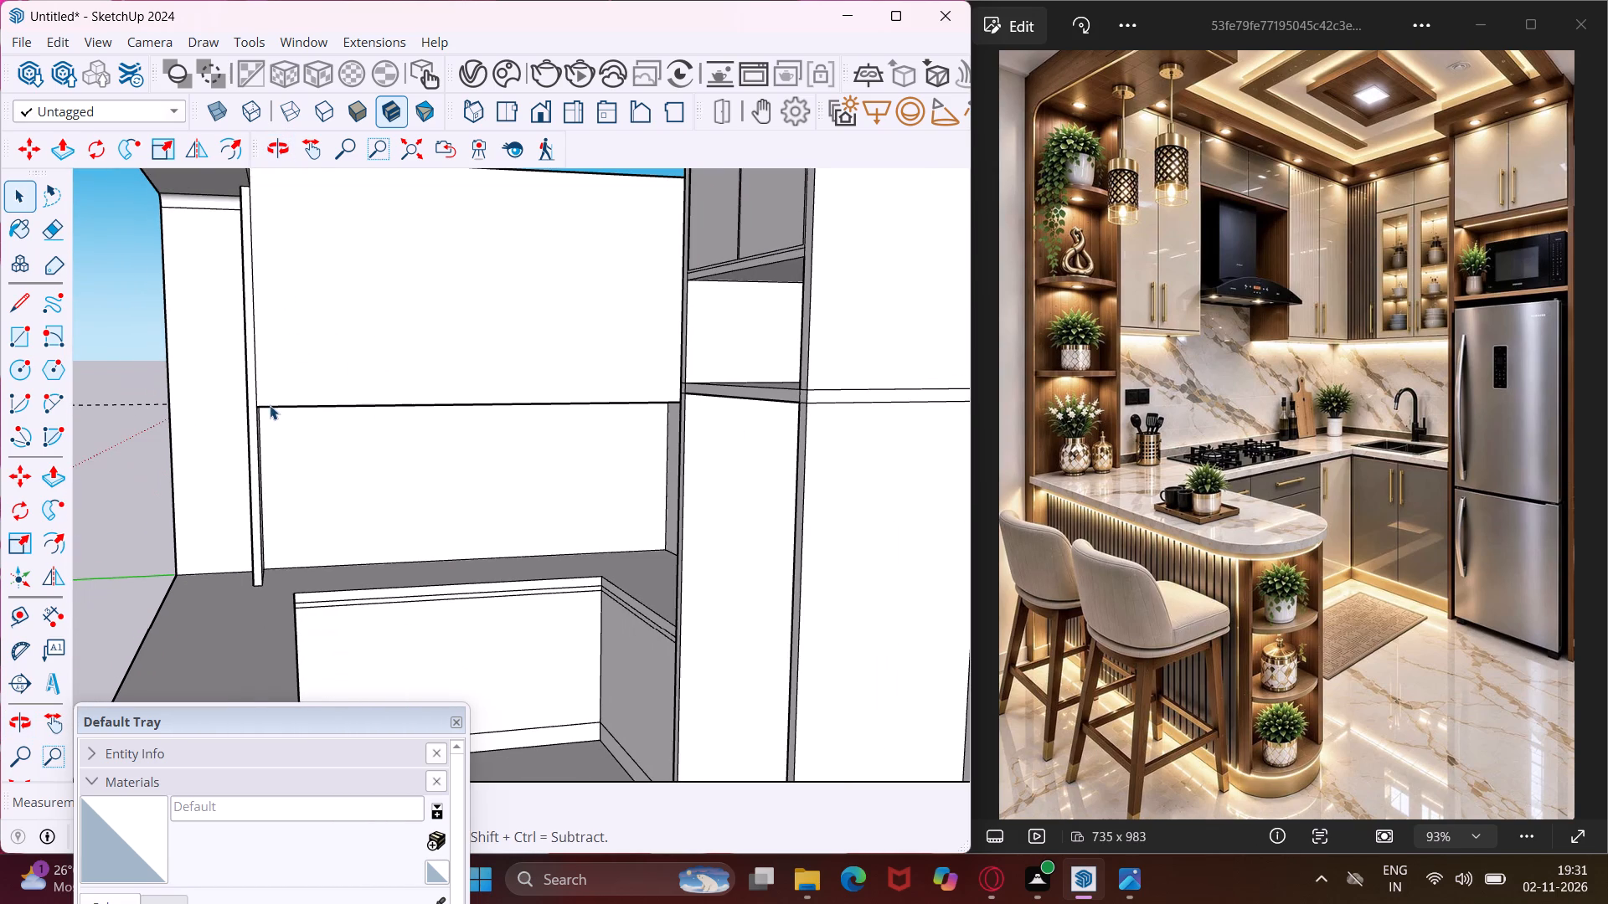
pyautogui.scroll(5, 270, 405)
pyautogui.click(248, 377)
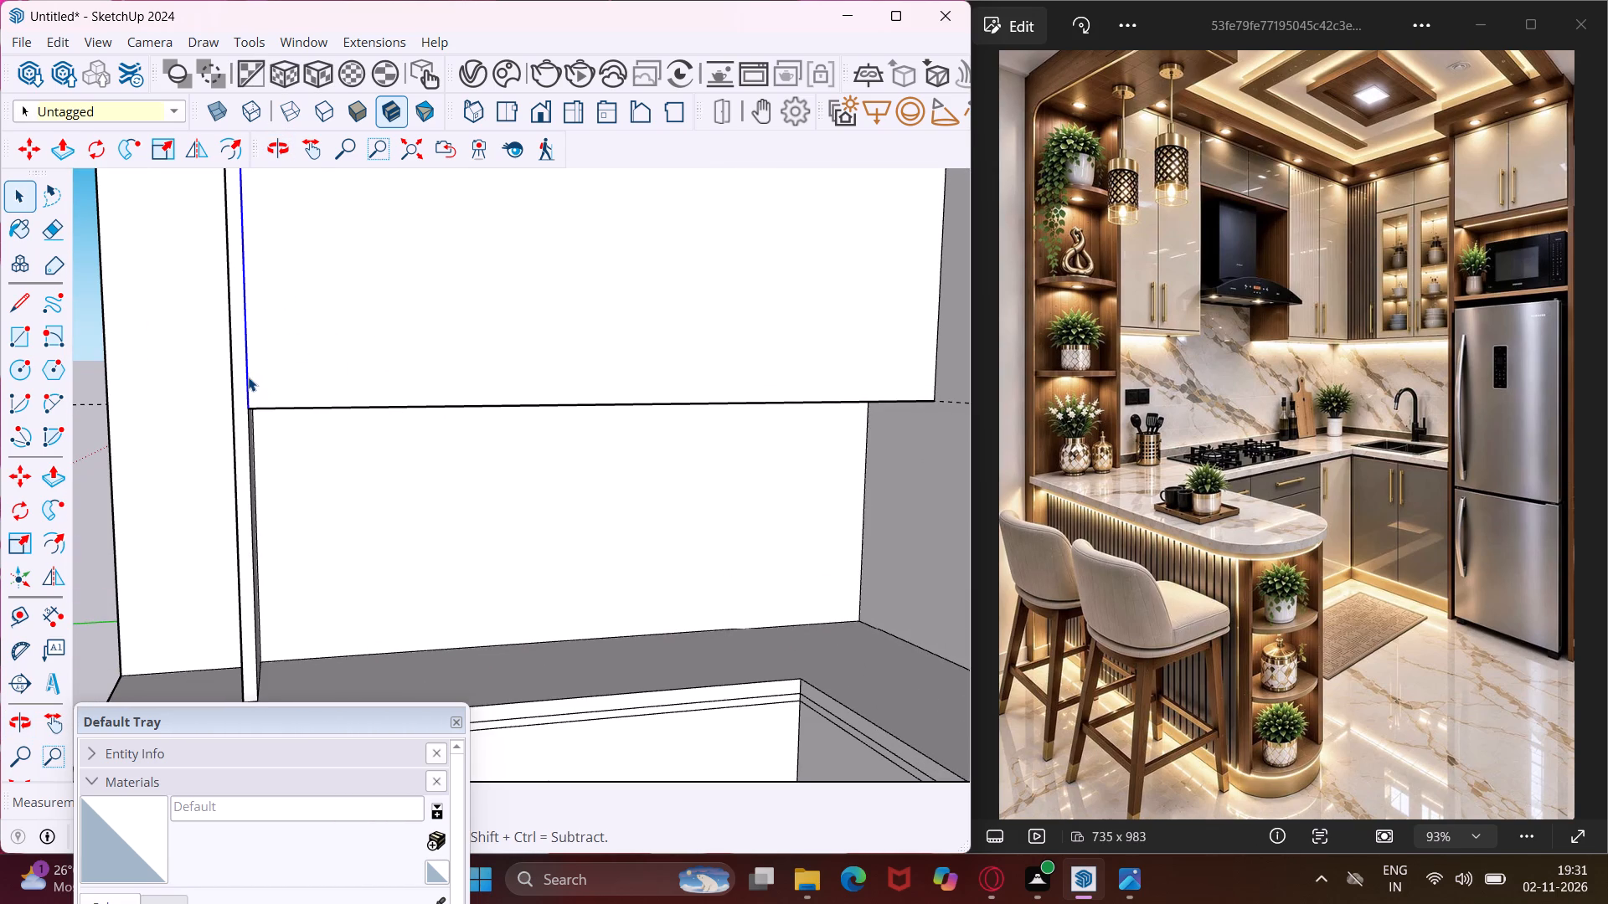
# Place a vertical guide on the long upper cabinet's front face, 1'4" from its vertical edge at the adjoining wall.
pyautogui.scroll(-6, 260, 395)
pyautogui.moveTo(533, 338); pyautogui.dragTo(612, 450, button='middle')
pyautogui.scroll(1, 624, 306)
pyautogui.scroll(-5, 624, 306)
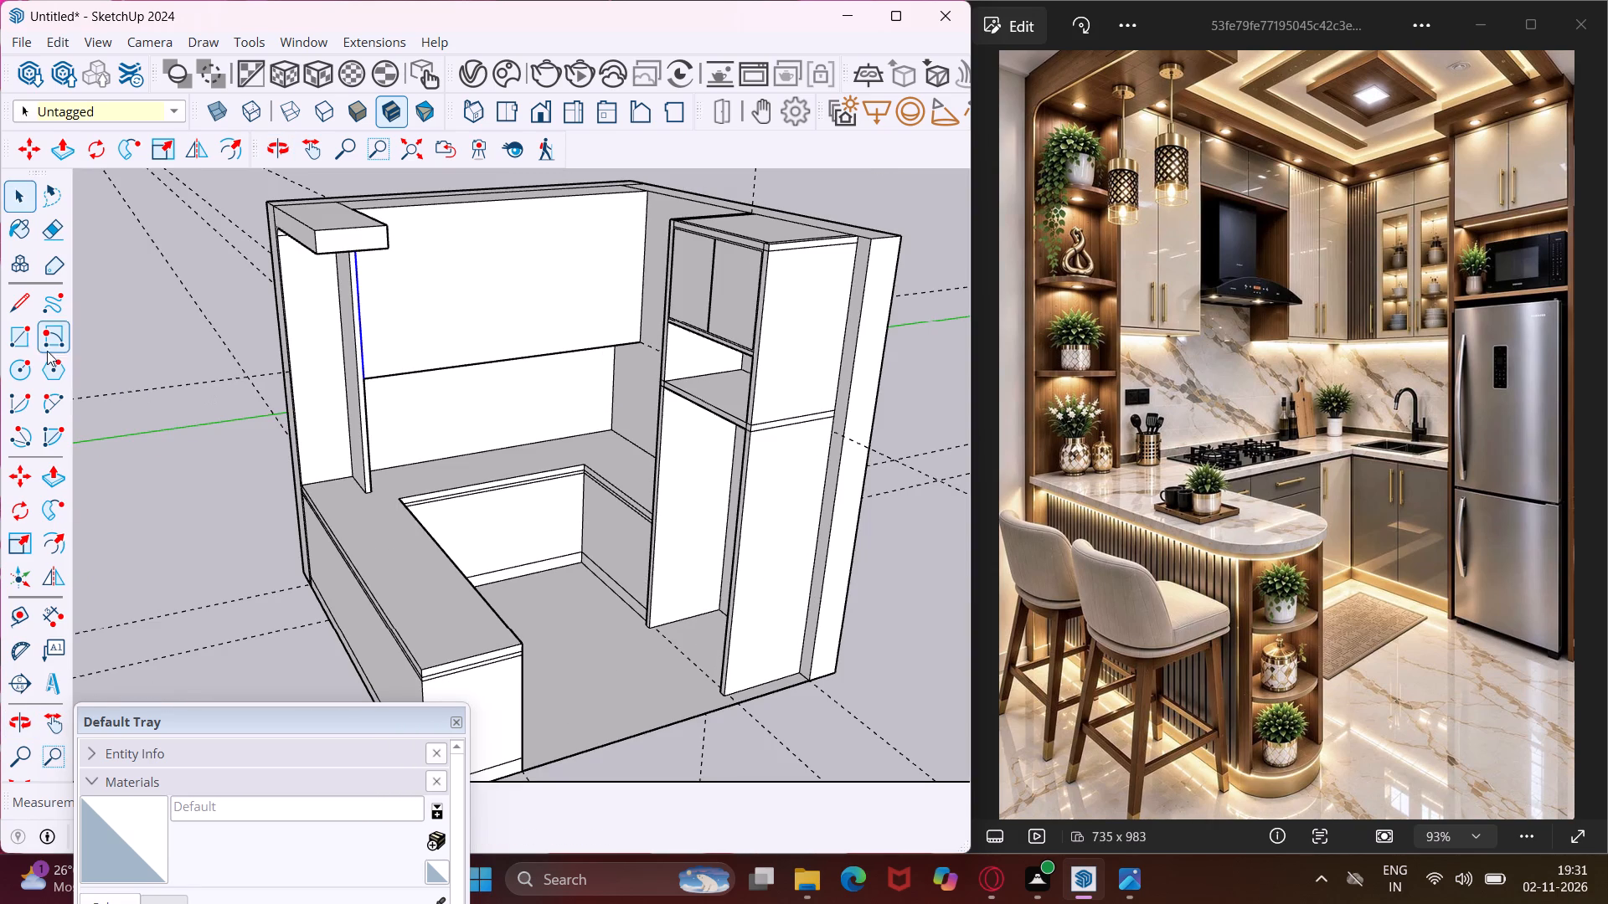
pyautogui.click(21, 601)
pyautogui.scroll(8, 579, 241)
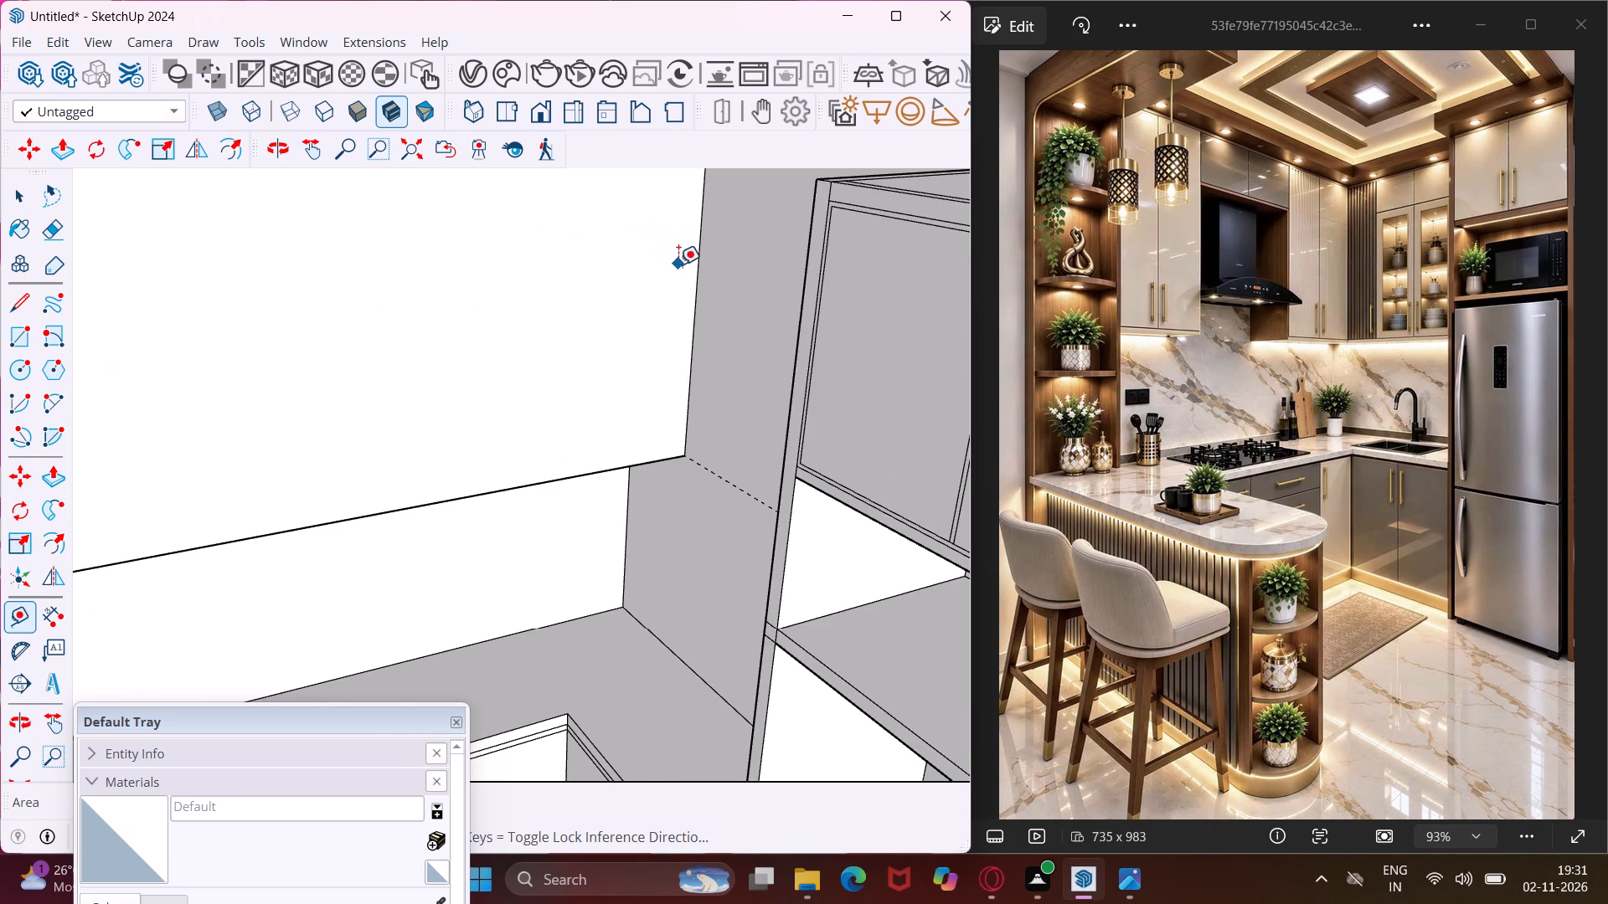
pyautogui.click(695, 266)
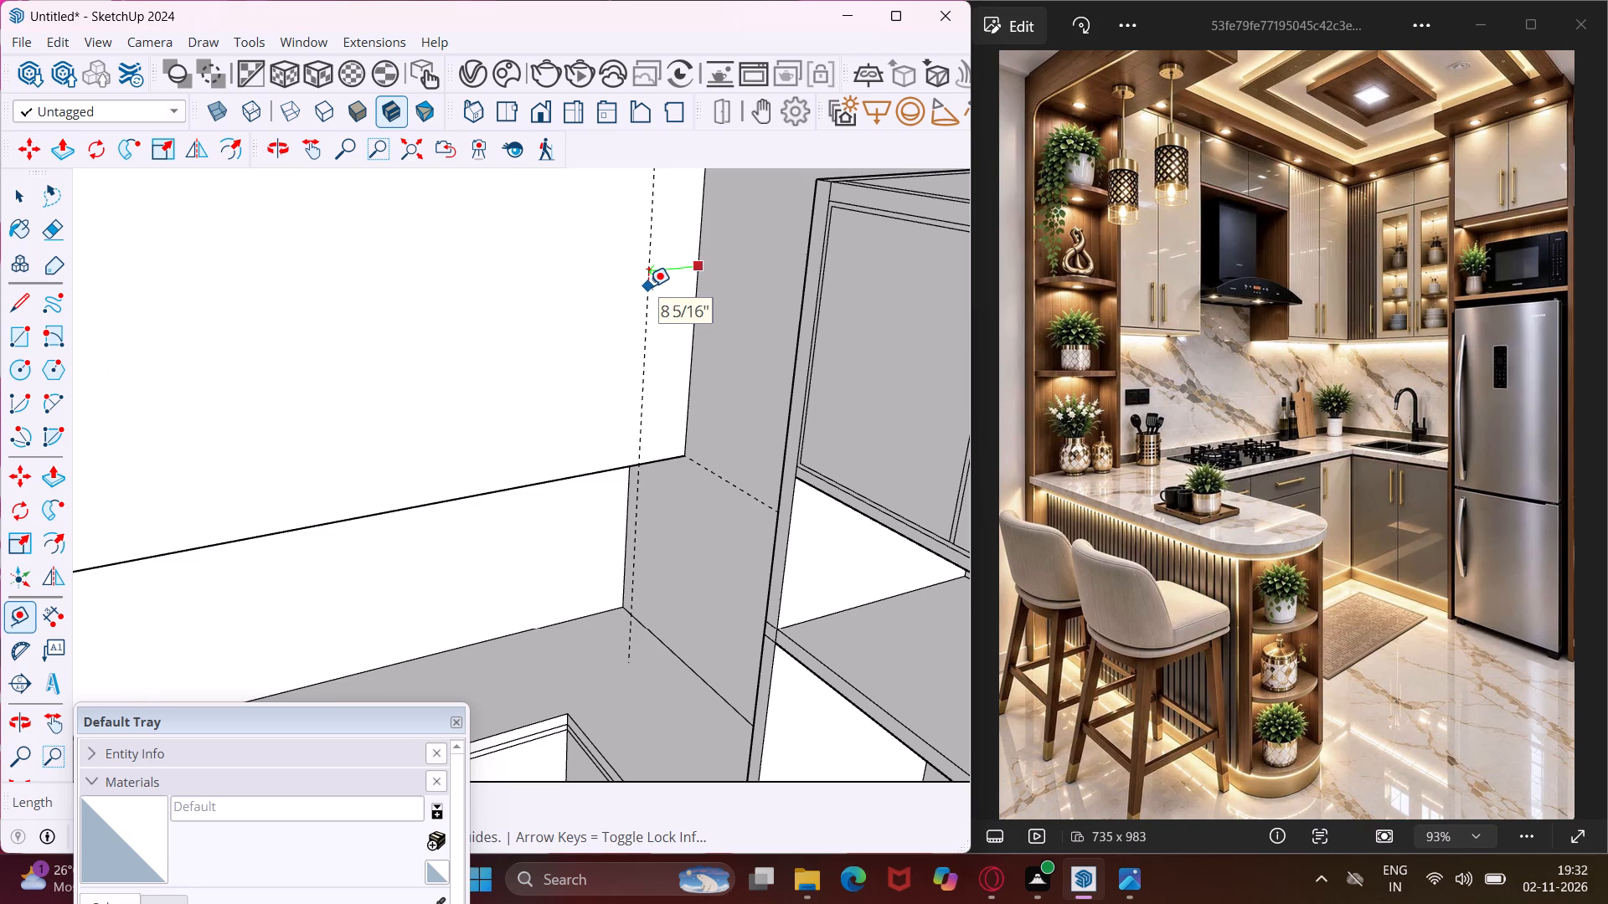
pyautogui.write("1'")
pyautogui.write('4"')
pyautogui.press('Return')
pyautogui.press('Escape')
pyautogui.press('space')
# Draw a line along the guide from the upper cabinet face's top edge to its bottom edge, splitting off the corner strip.
pyautogui.scroll(-2, 618, 297)
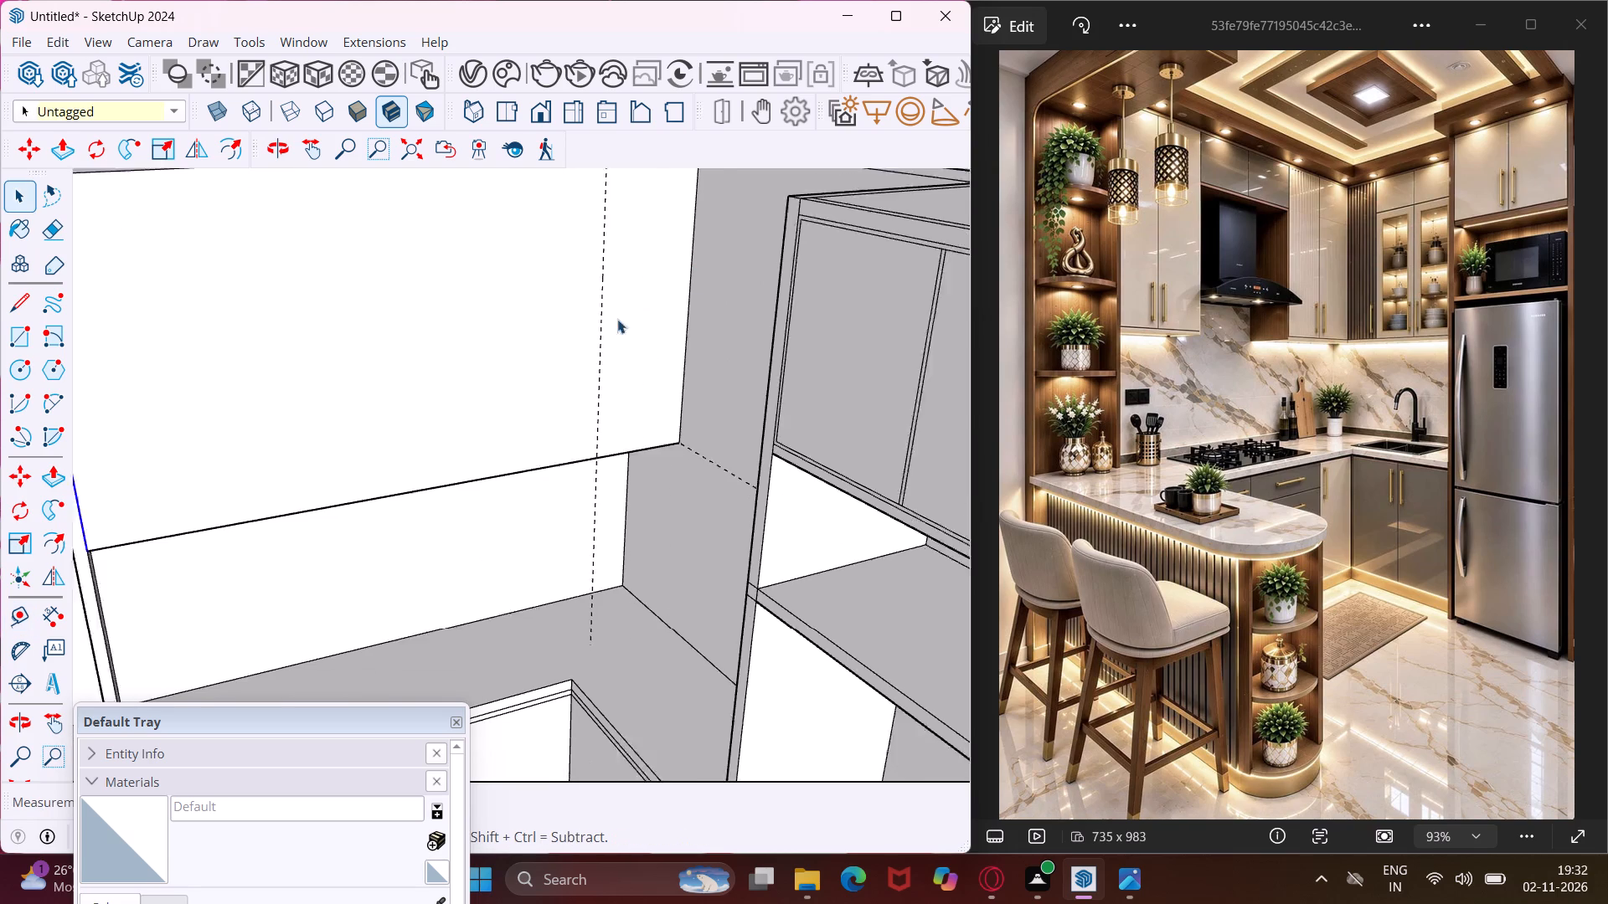
pyautogui.scroll(-3, 617, 319)
pyautogui.click(26, 311)
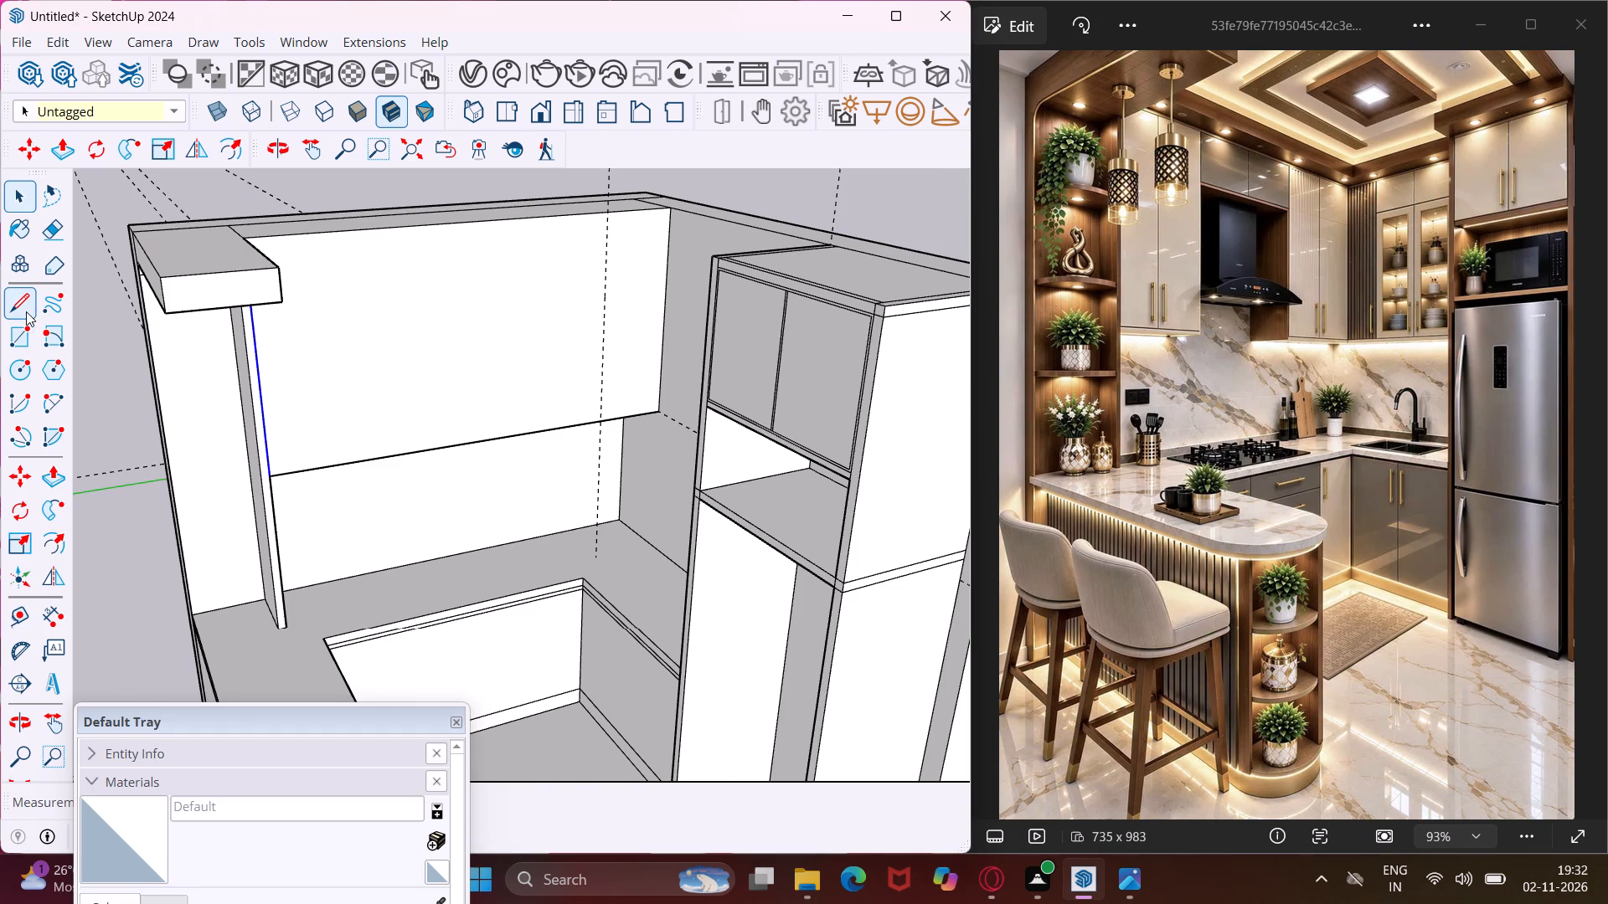
pyautogui.click(608, 213)
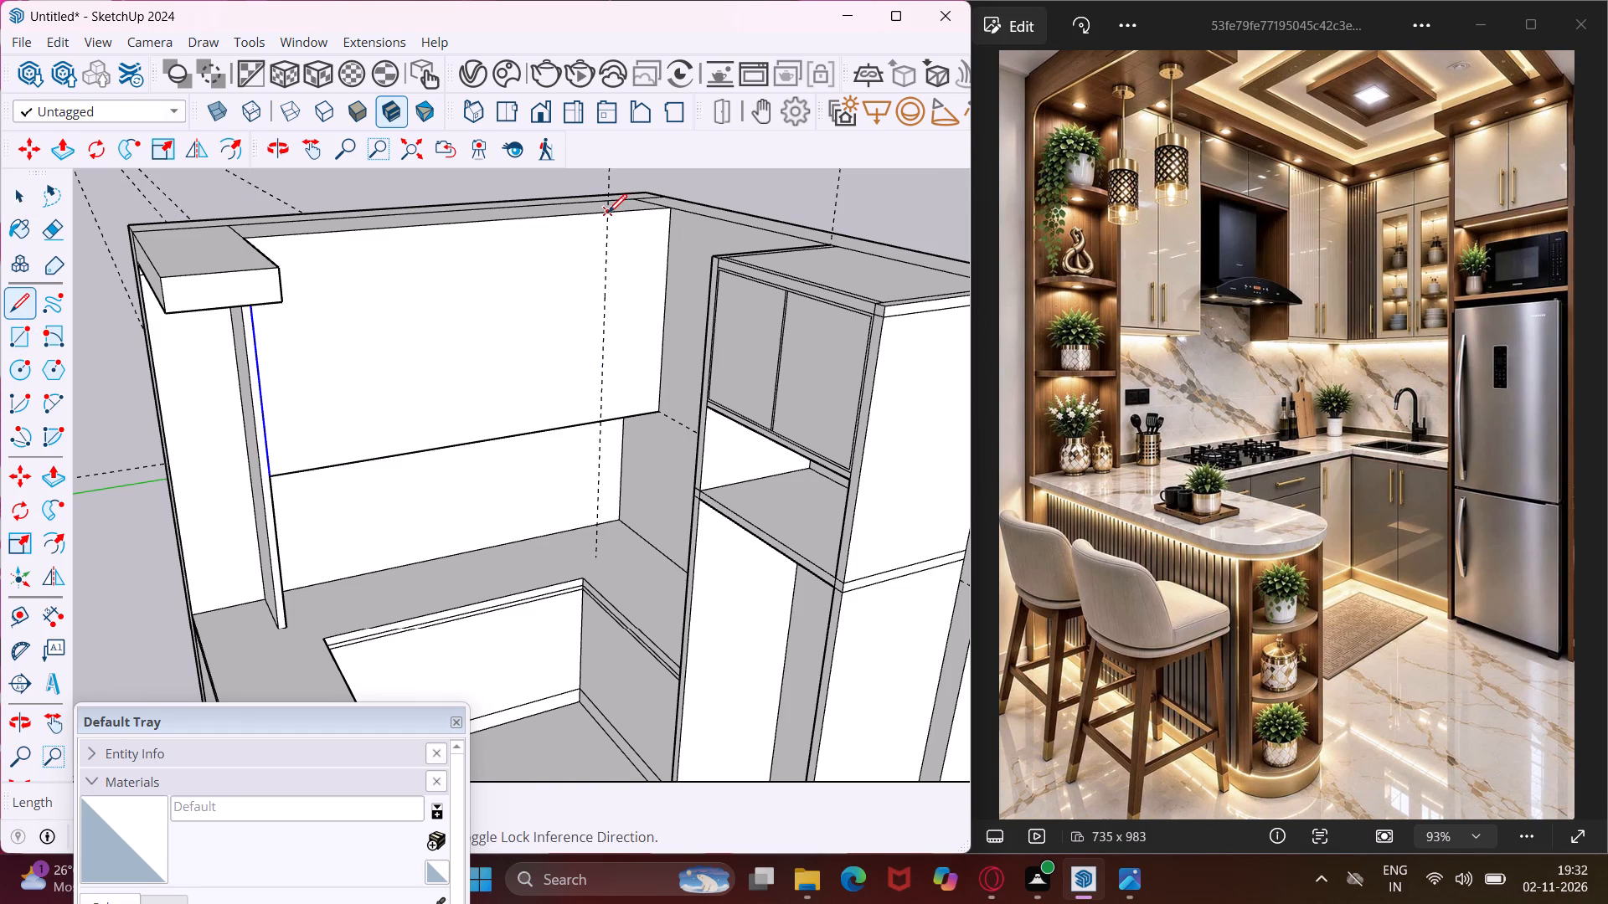
pyautogui.click(607, 421)
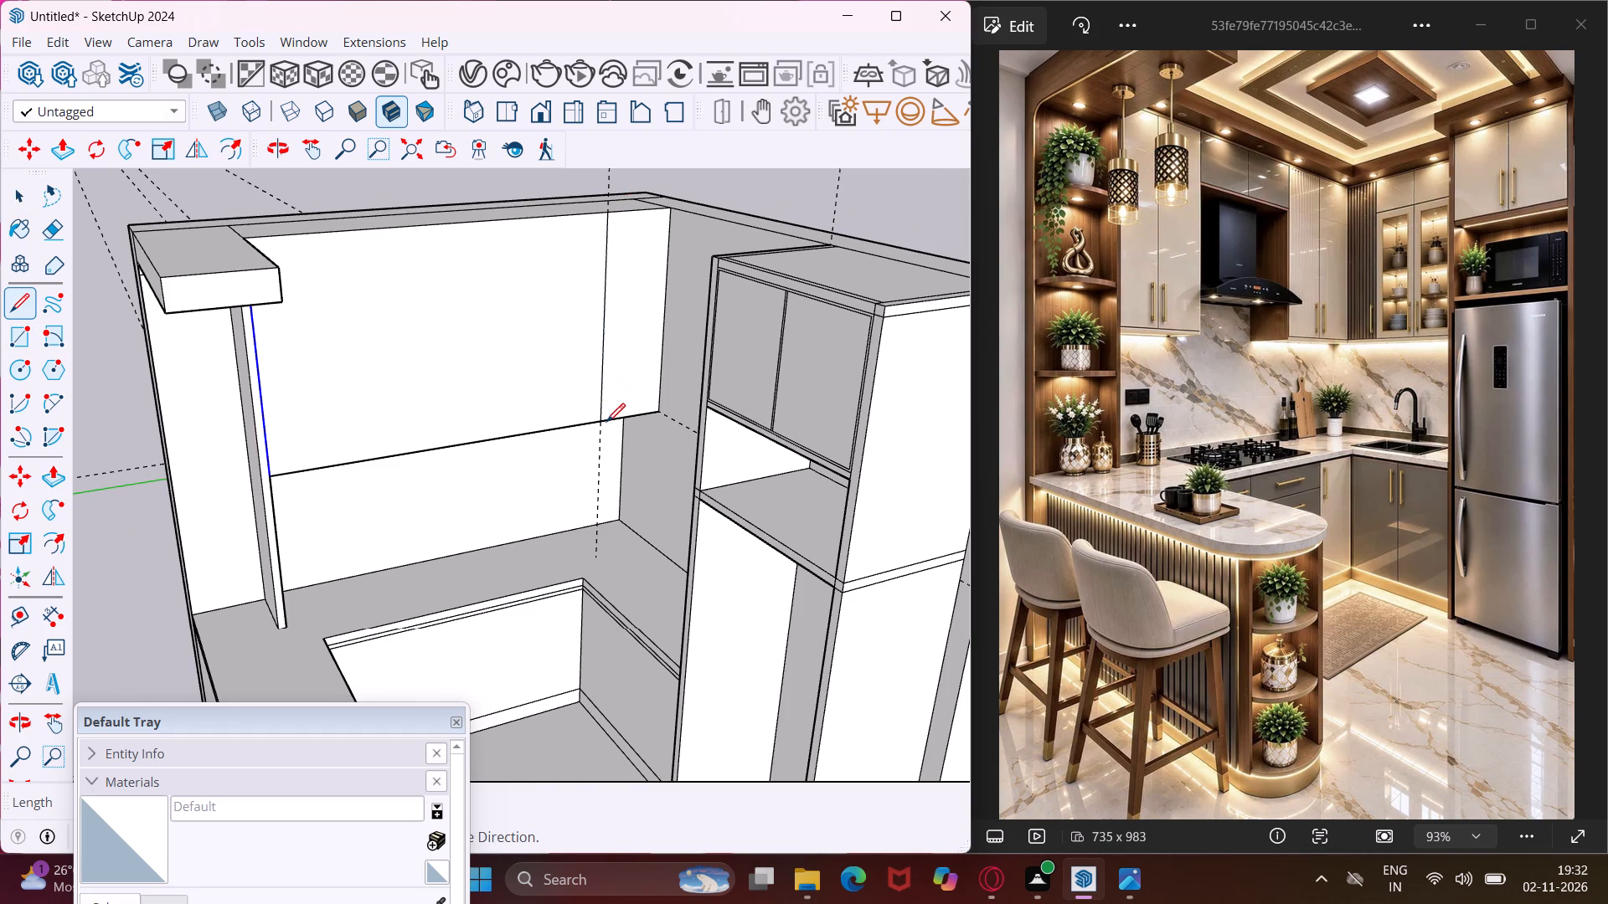
pyautogui.press('Escape')
pyautogui.press('space')
# Push/Pull the corner strip outward along the adjoining wall until it meets the tall fridge unit's side panel.
pyautogui.scroll(3, 629, 344)
pyautogui.click(629, 344)
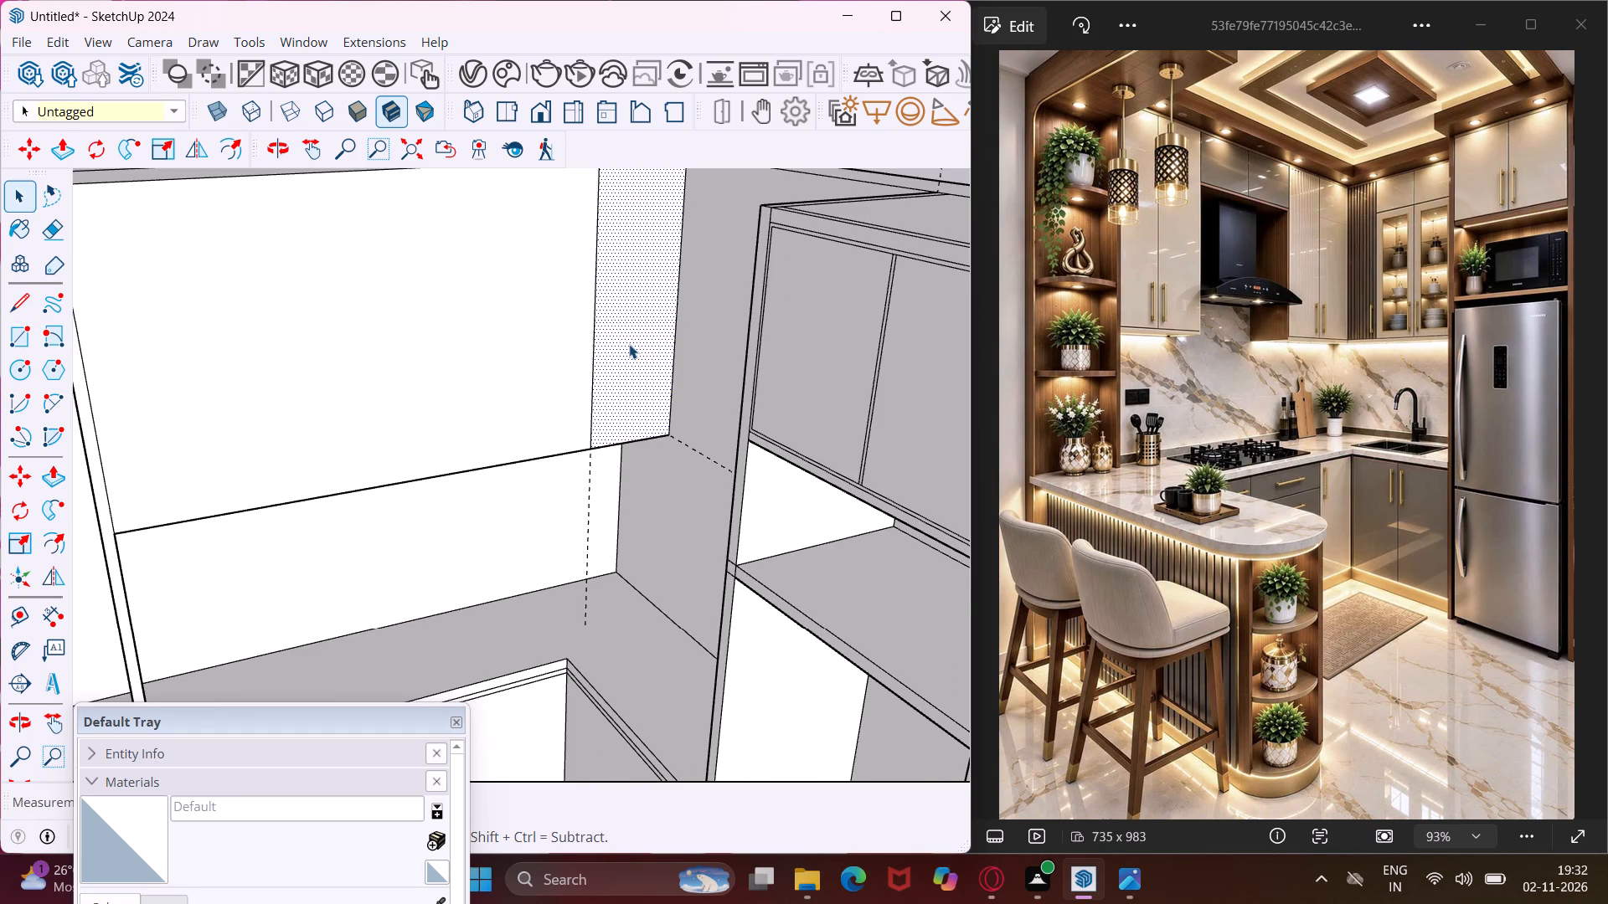
pyautogui.press('p')
pyautogui.click(629, 344)
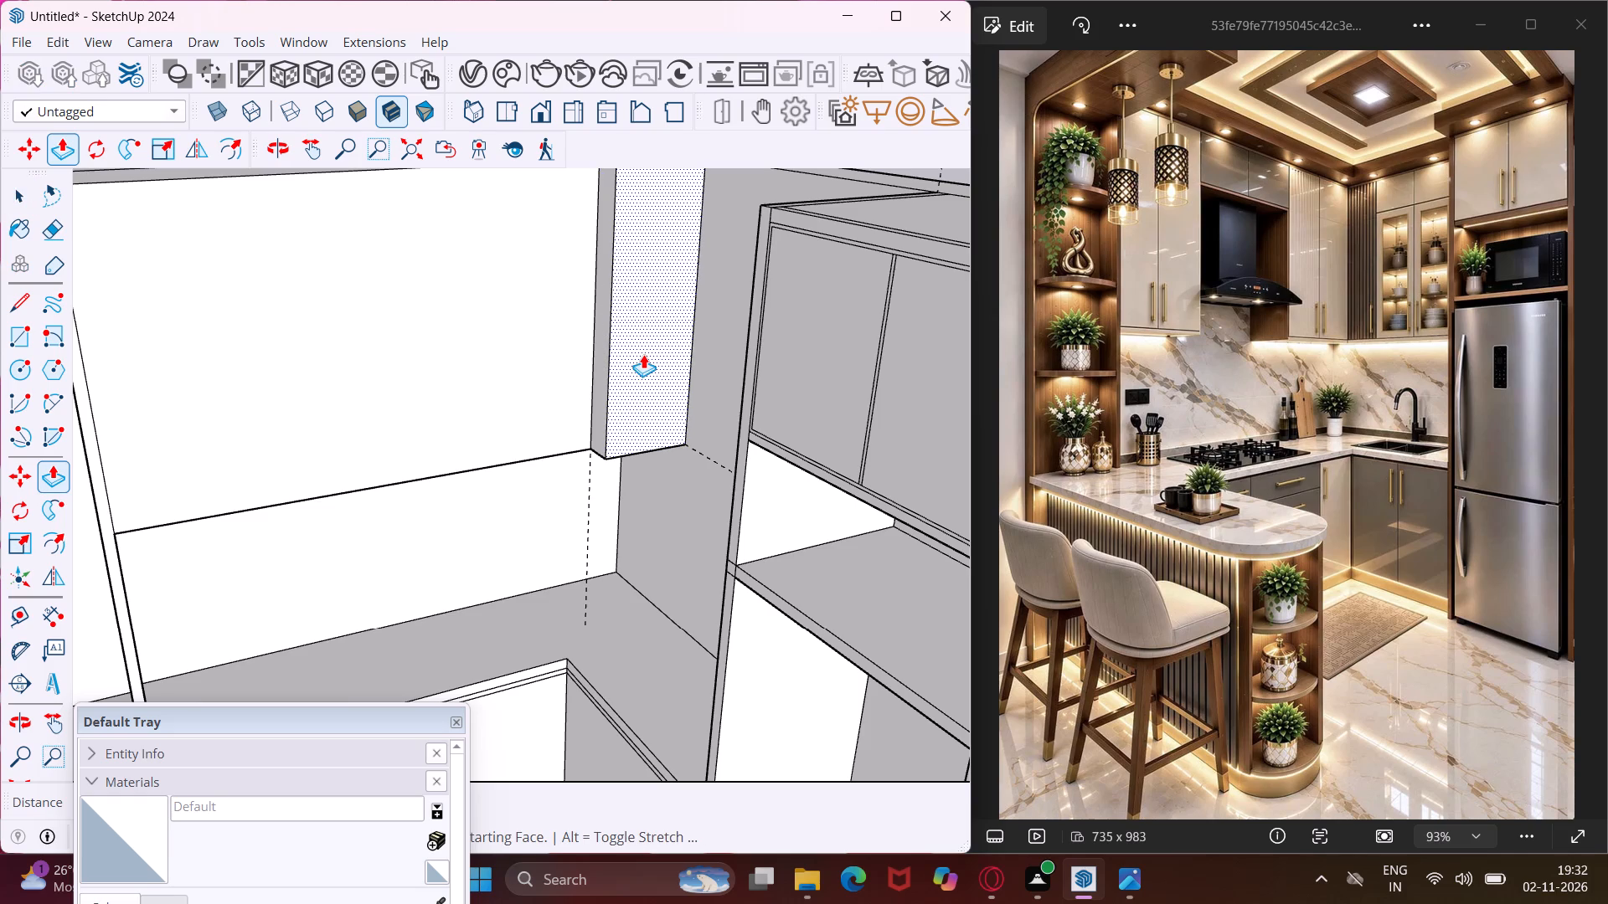
pyautogui.moveTo(643, 354); pyautogui.dragTo(832, 471, button='middle')
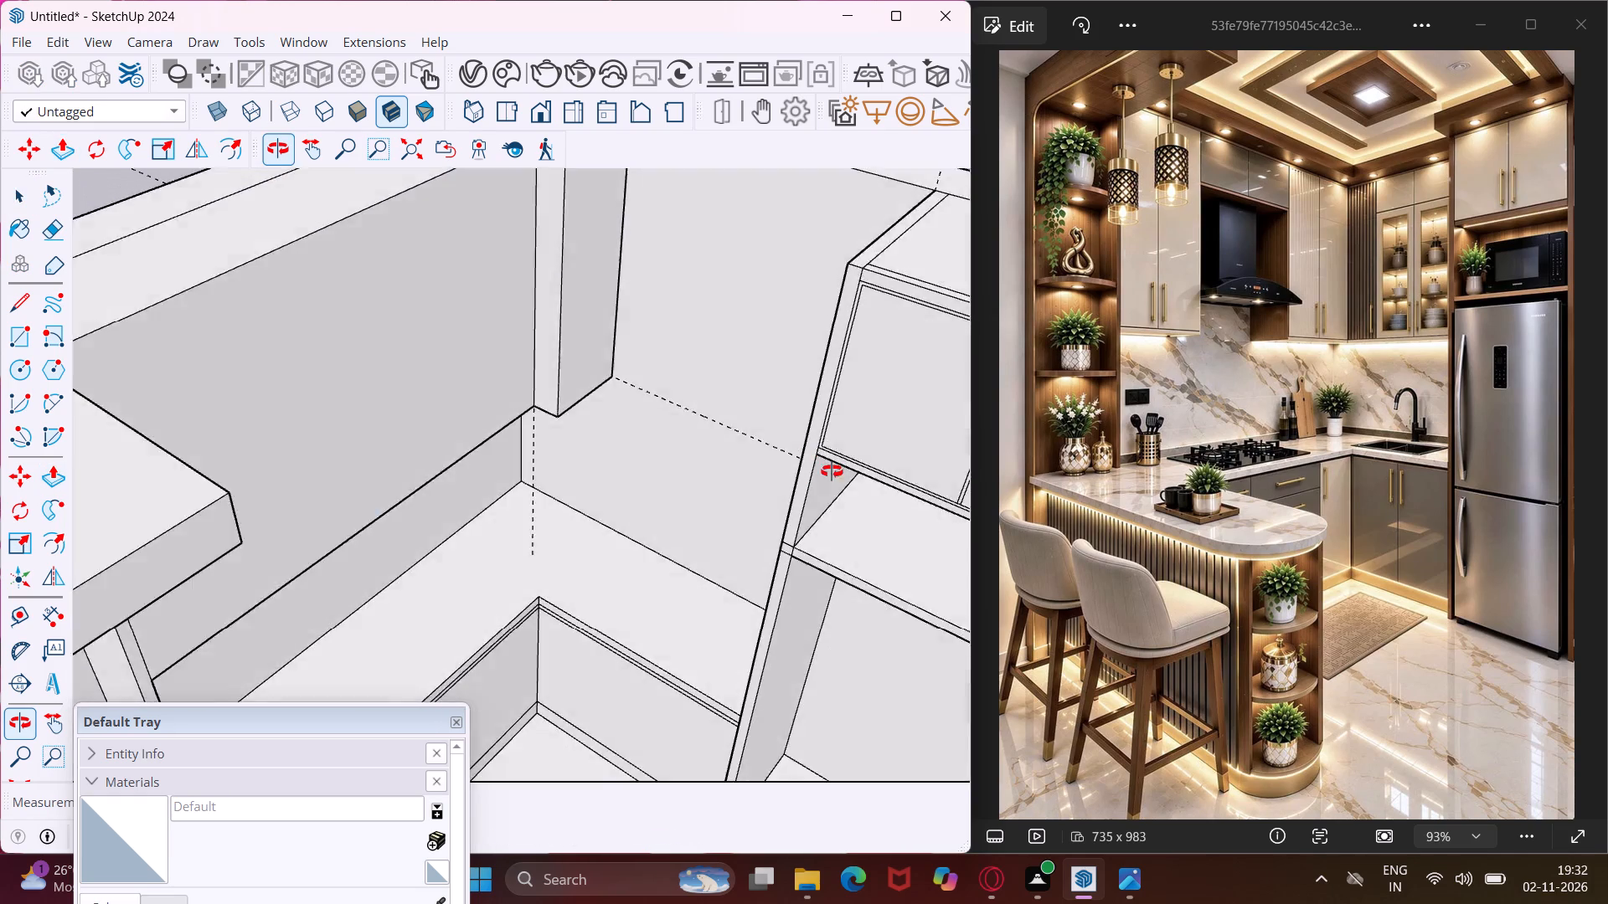
pyautogui.moveTo(832, 471); pyautogui.dragTo(899, 488, button='middle')
pyautogui.moveTo(790, 401); pyautogui.dragTo(987, 426, button='middle')
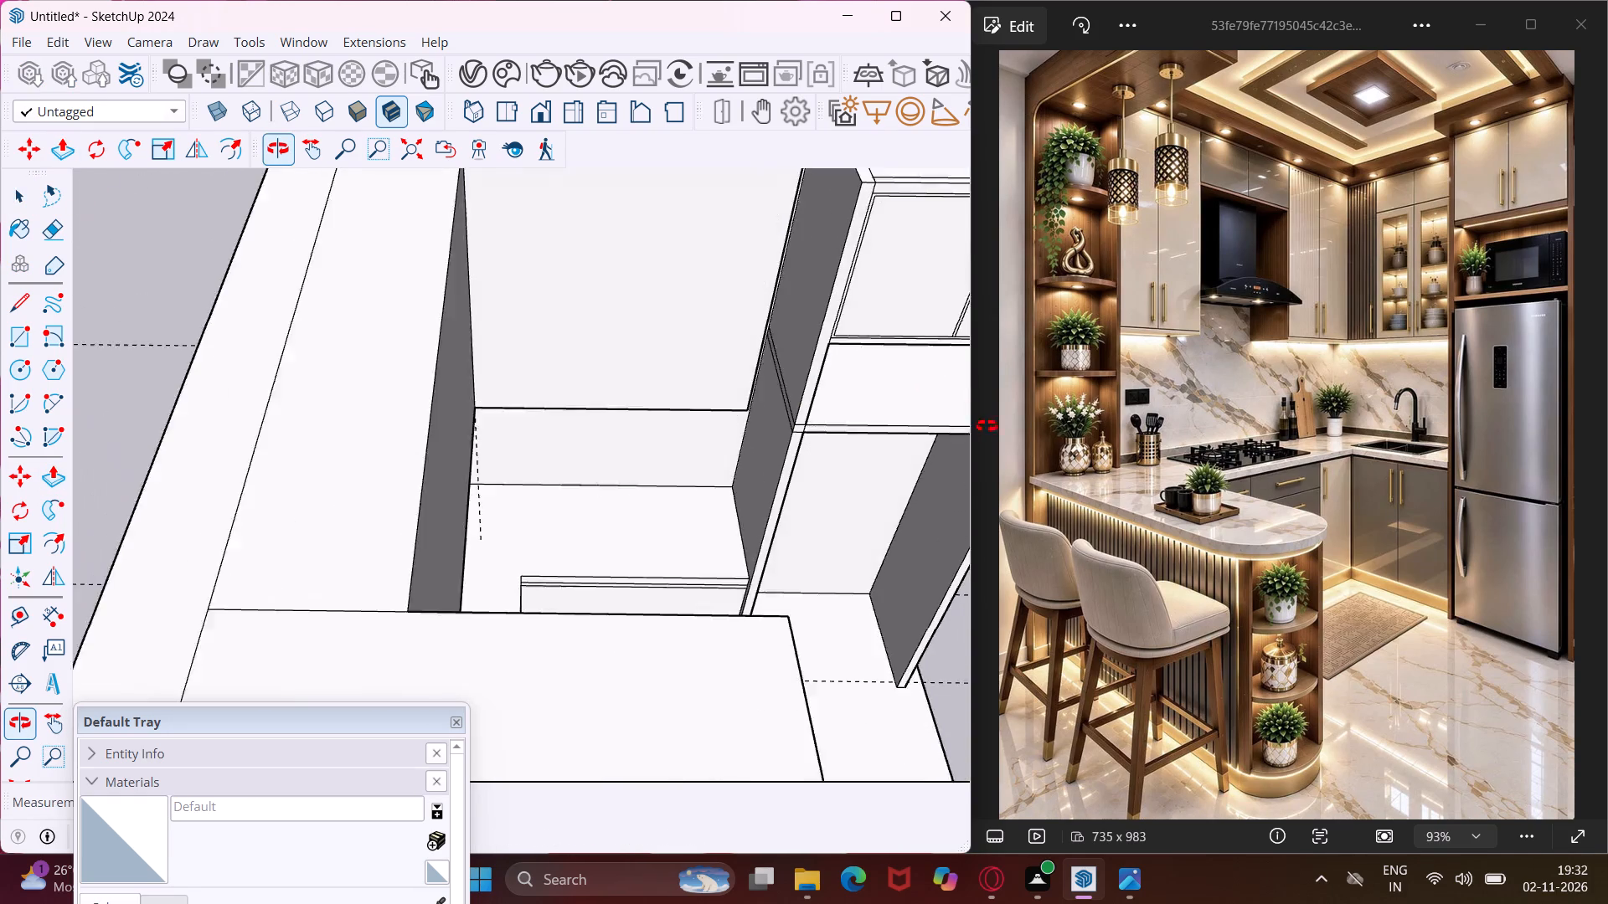
pyautogui.moveTo(987, 426); pyautogui.dragTo(1063, 415, button='middle')
pyautogui.scroll(4, 813, 347)
pyautogui.click(755, 345)
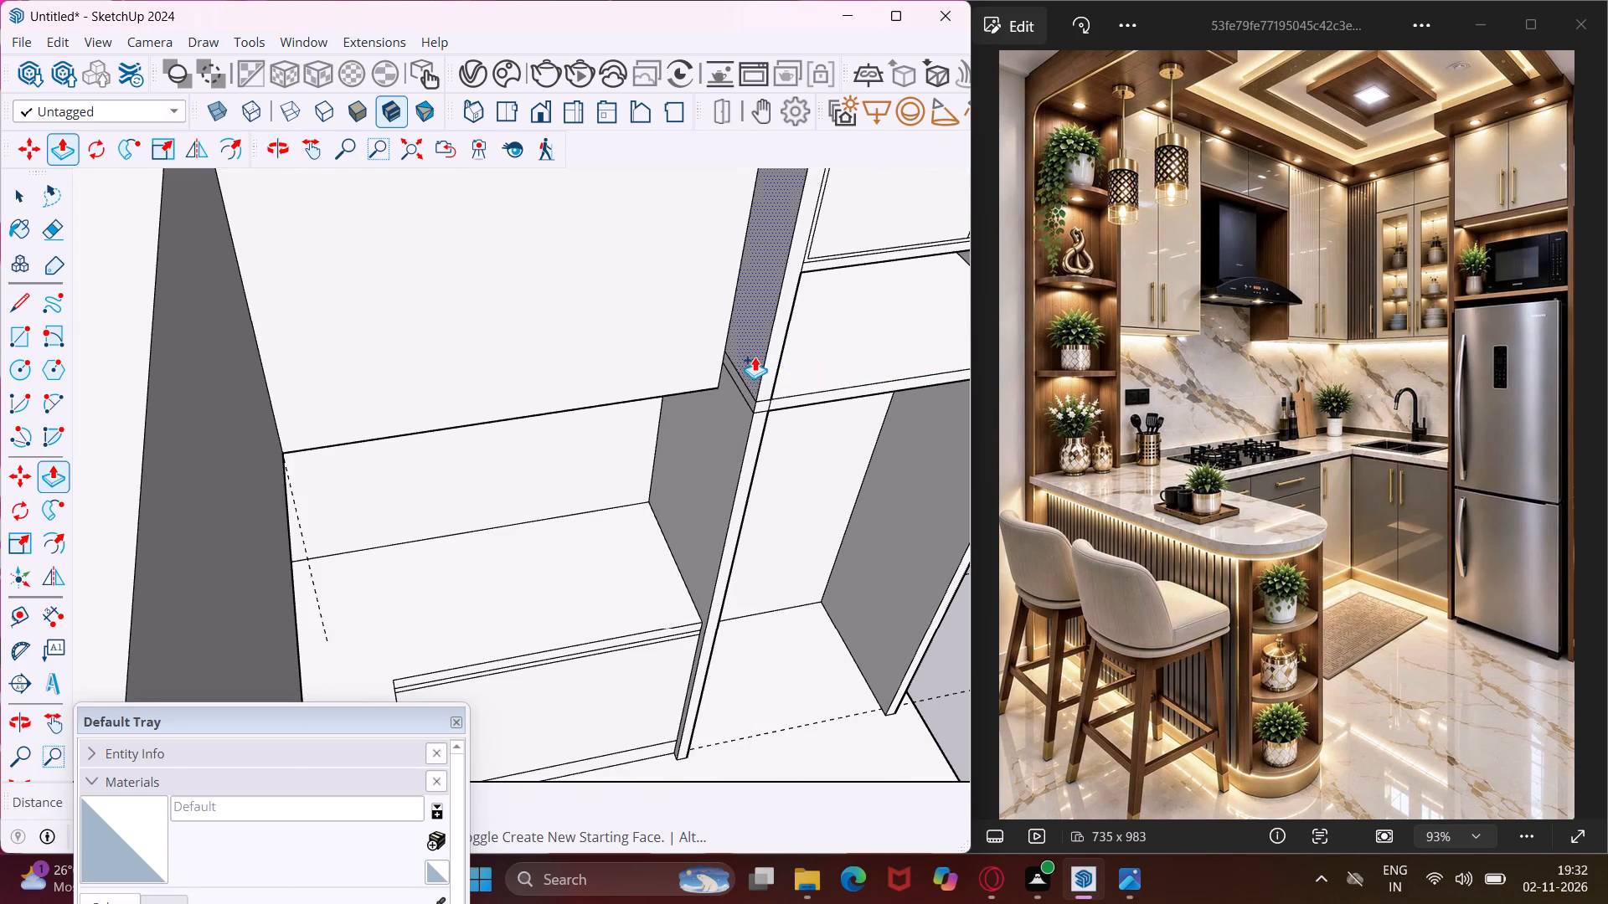
pyautogui.press('Escape')
pyautogui.press('space')
# Erase the two leftover shelf lines on the side face of the fridge unit's panel beside the new upper cabinet.
pyautogui.press('e')
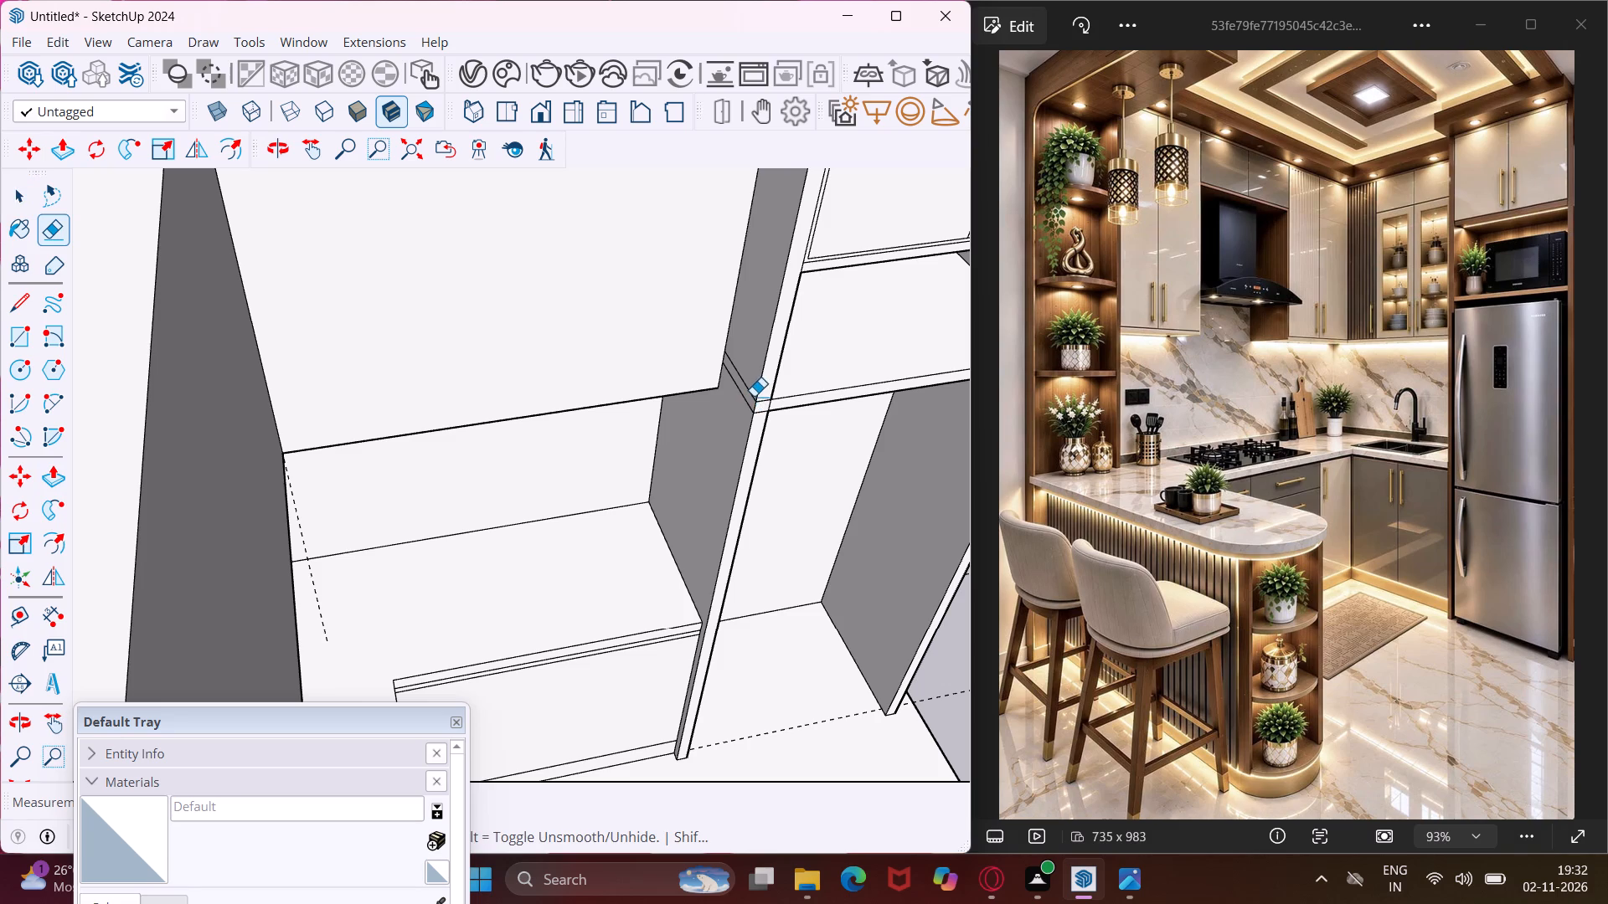
pyautogui.click(745, 397)
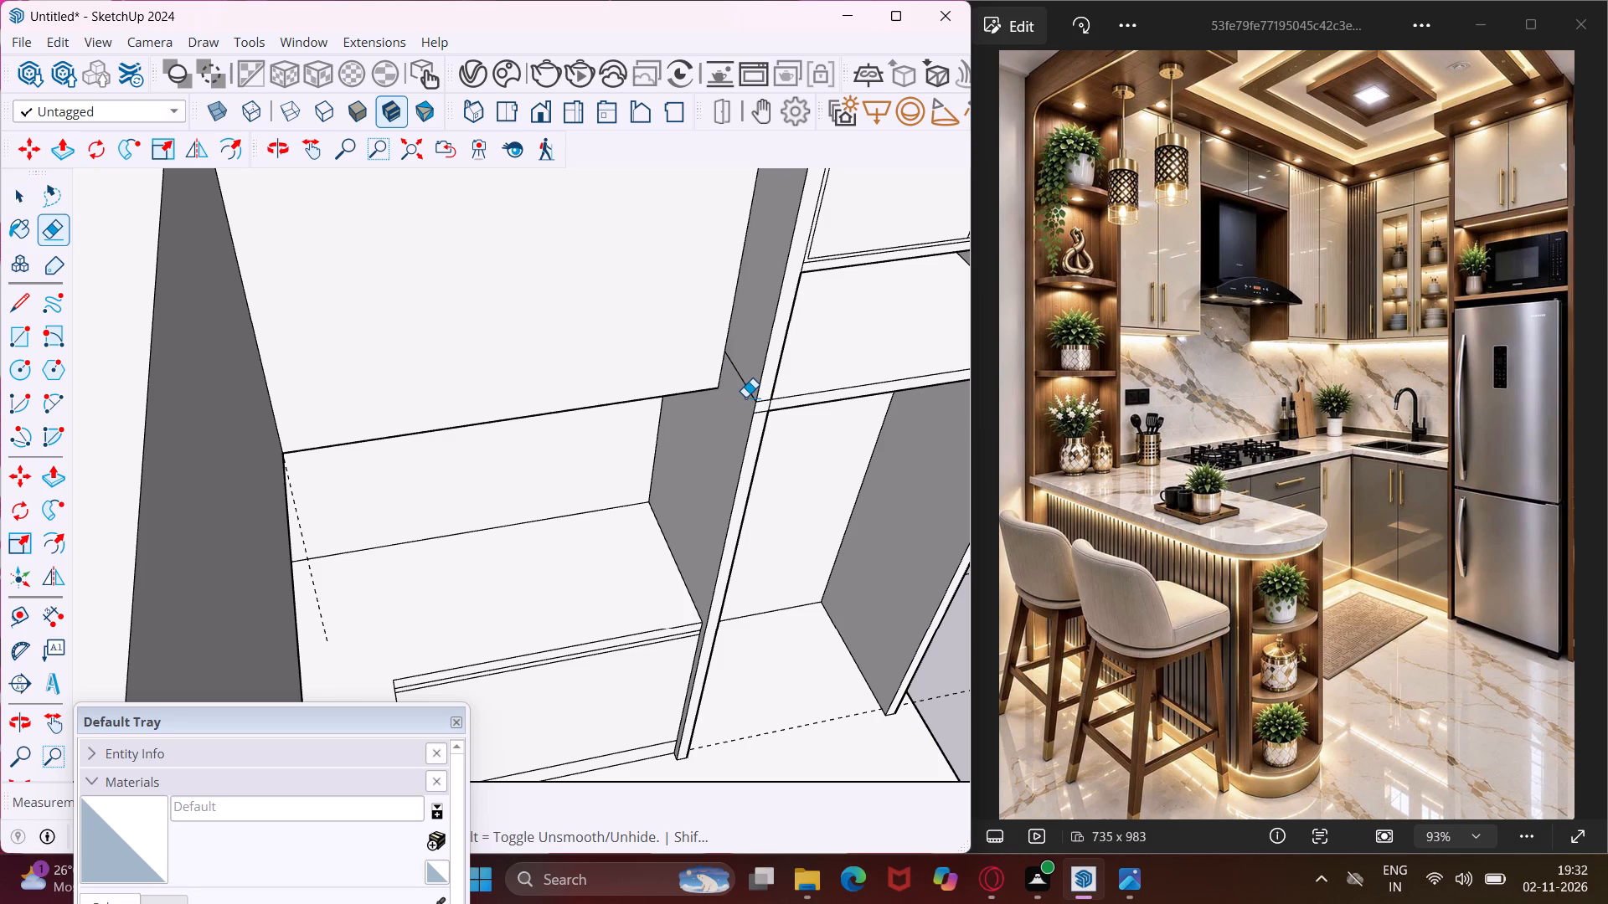
pyautogui.click(745, 389)
pyautogui.scroll(-6, 698, 409)
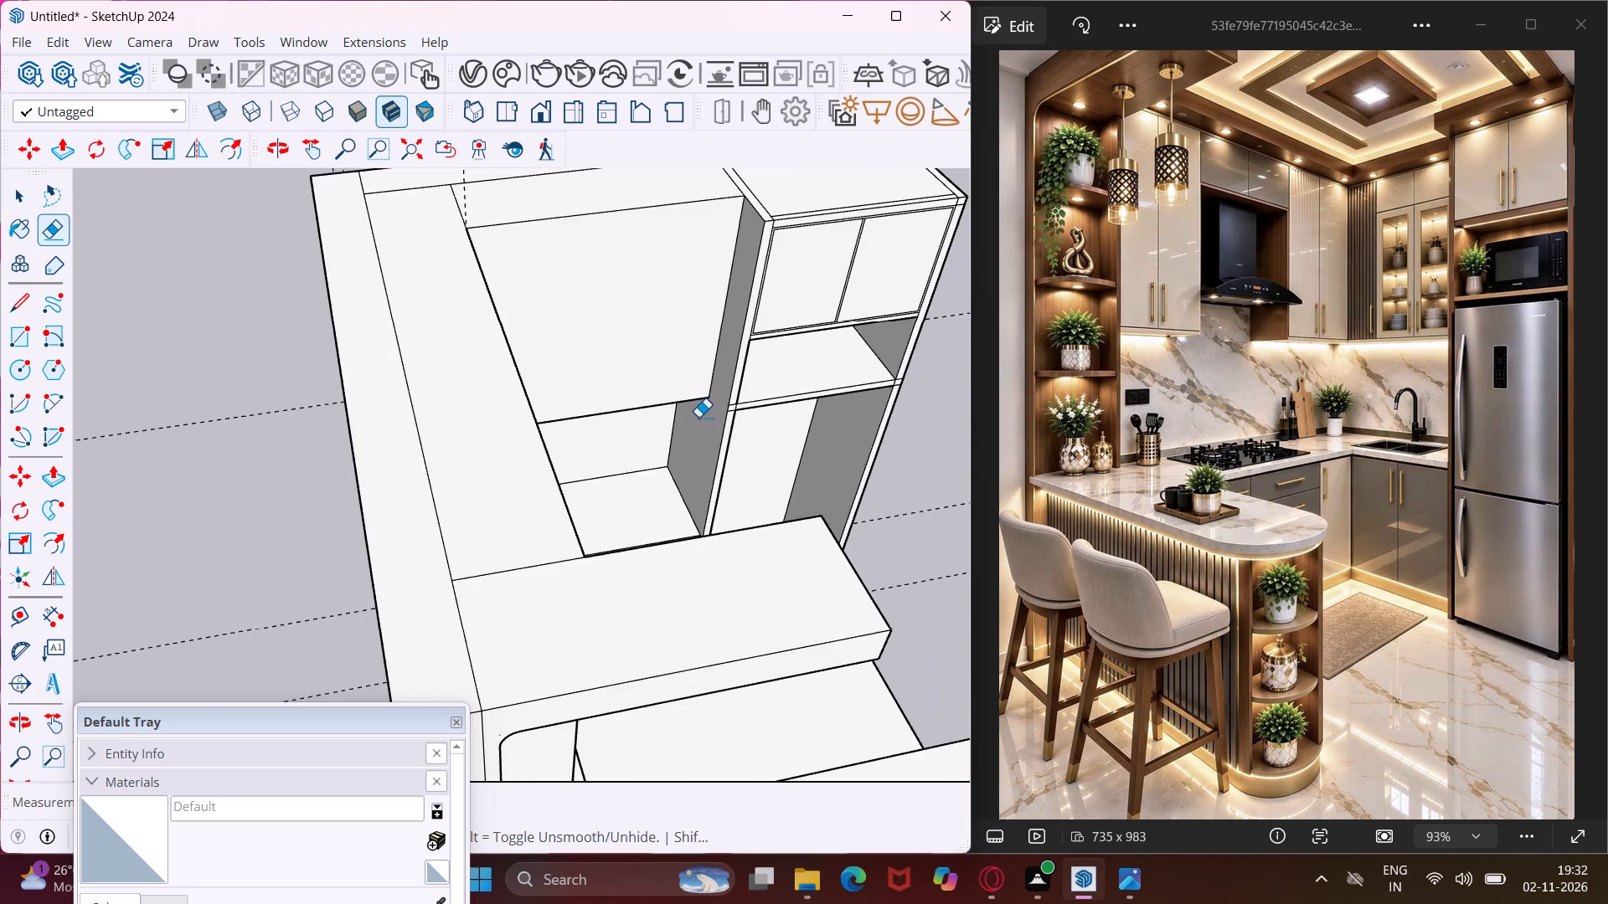
pyautogui.scroll(-3, 698, 419)
# Erase the two short shelf lines crossing the front edge of the same fridge unit panel.
pyautogui.moveTo(859, 430); pyautogui.dragTo(529, 291, button='middle')
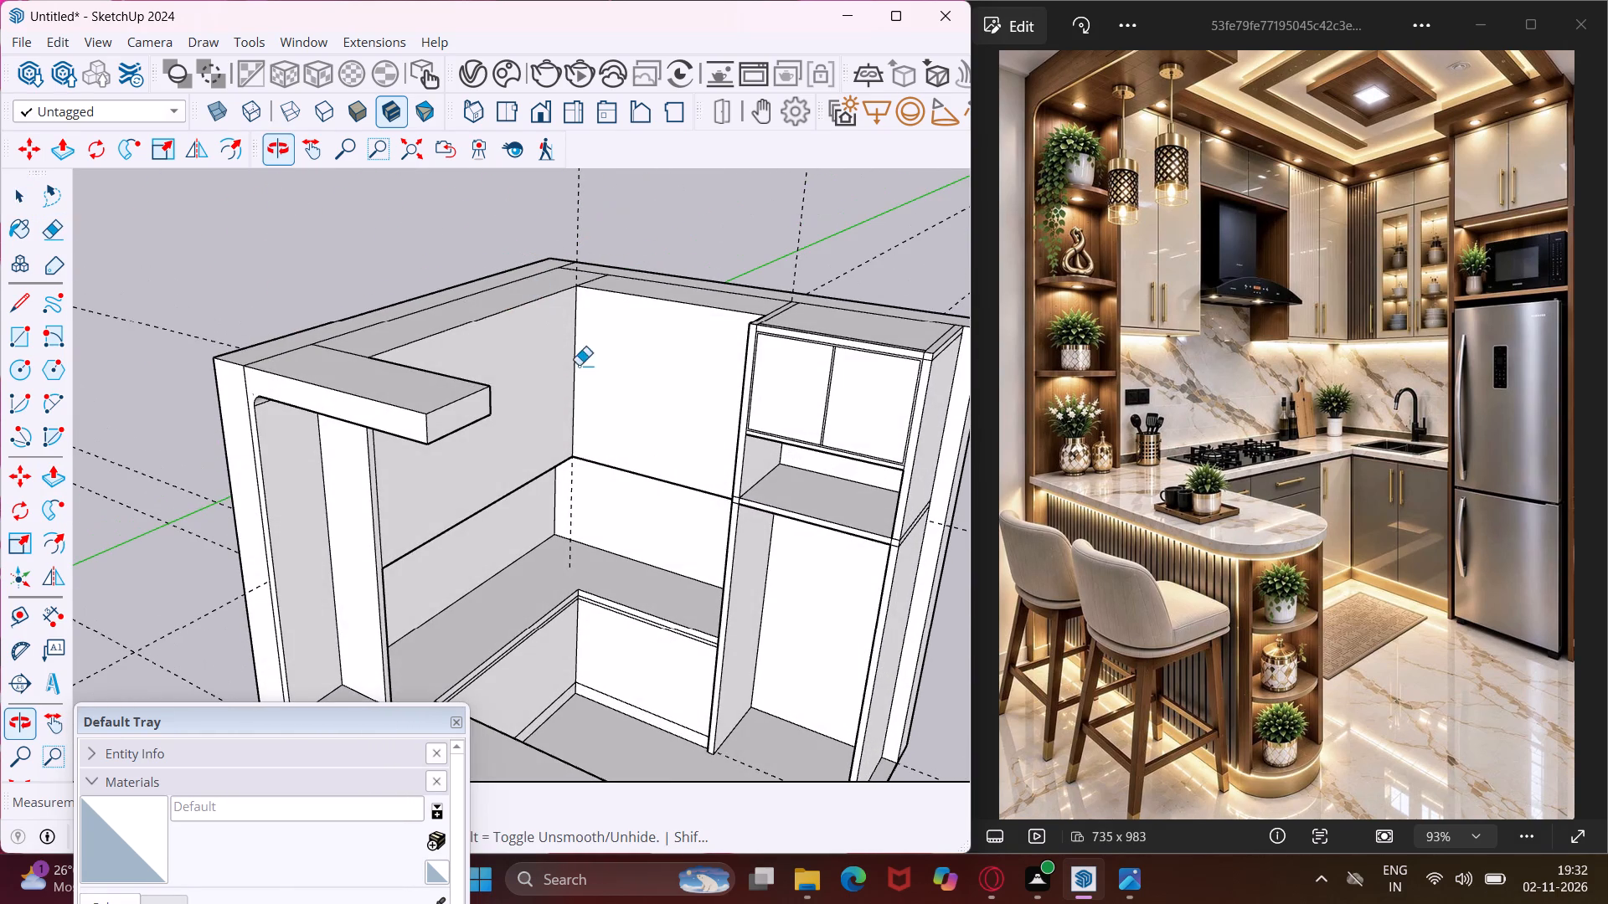
pyautogui.scroll(14, 711, 557)
pyautogui.scroll(-1, 730, 532)
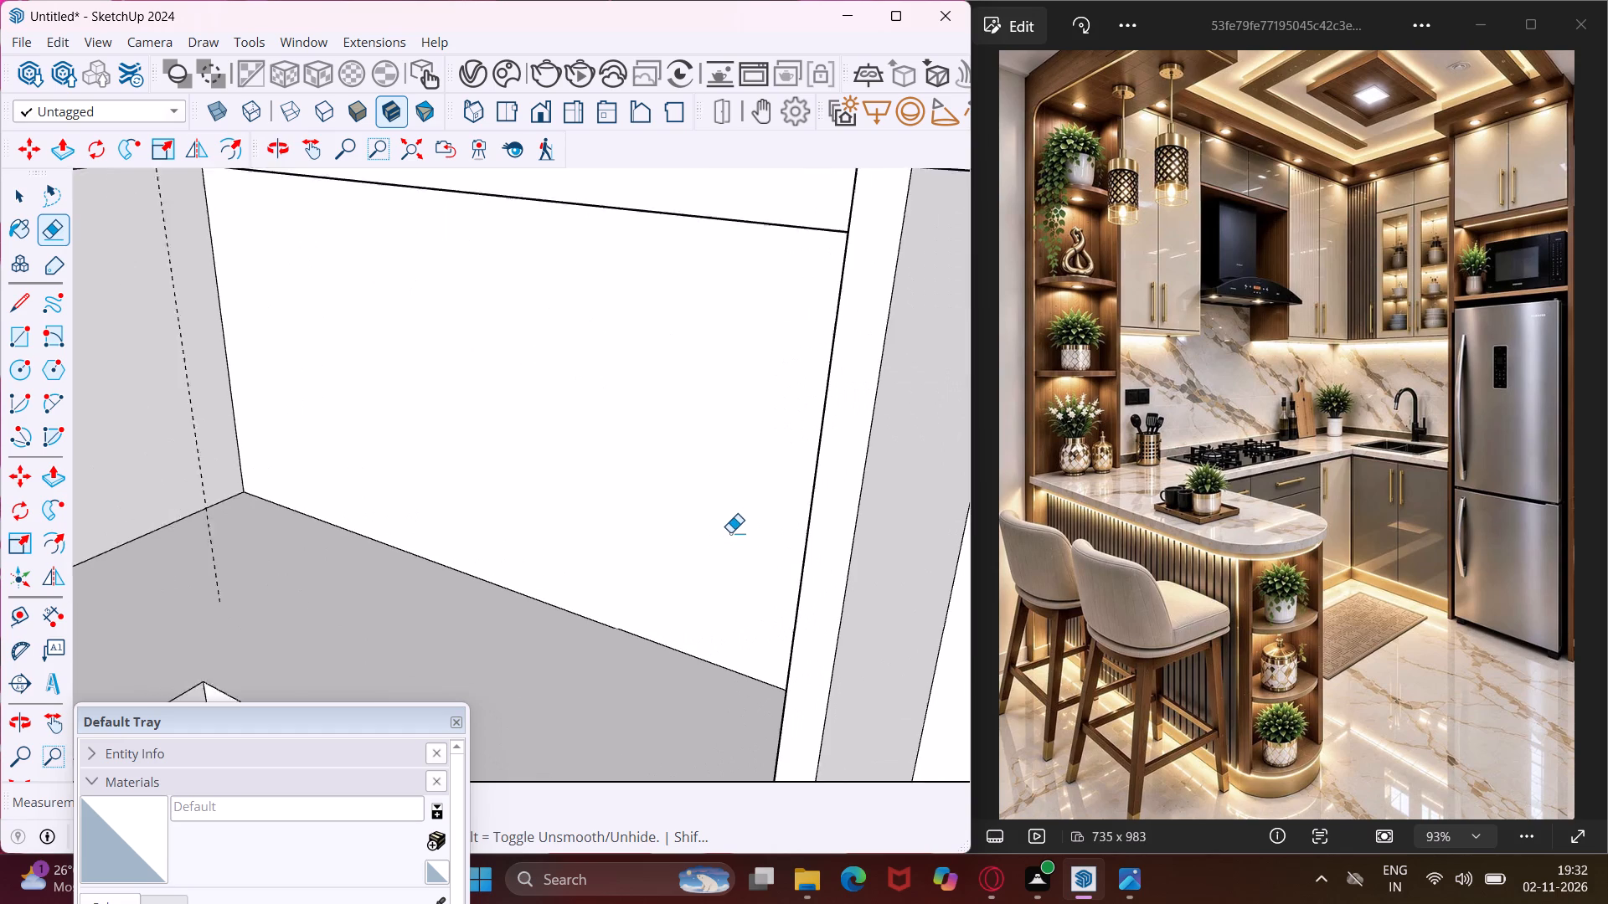
pyautogui.scroll(-2, 730, 532)
pyautogui.scroll(3, 814, 295)
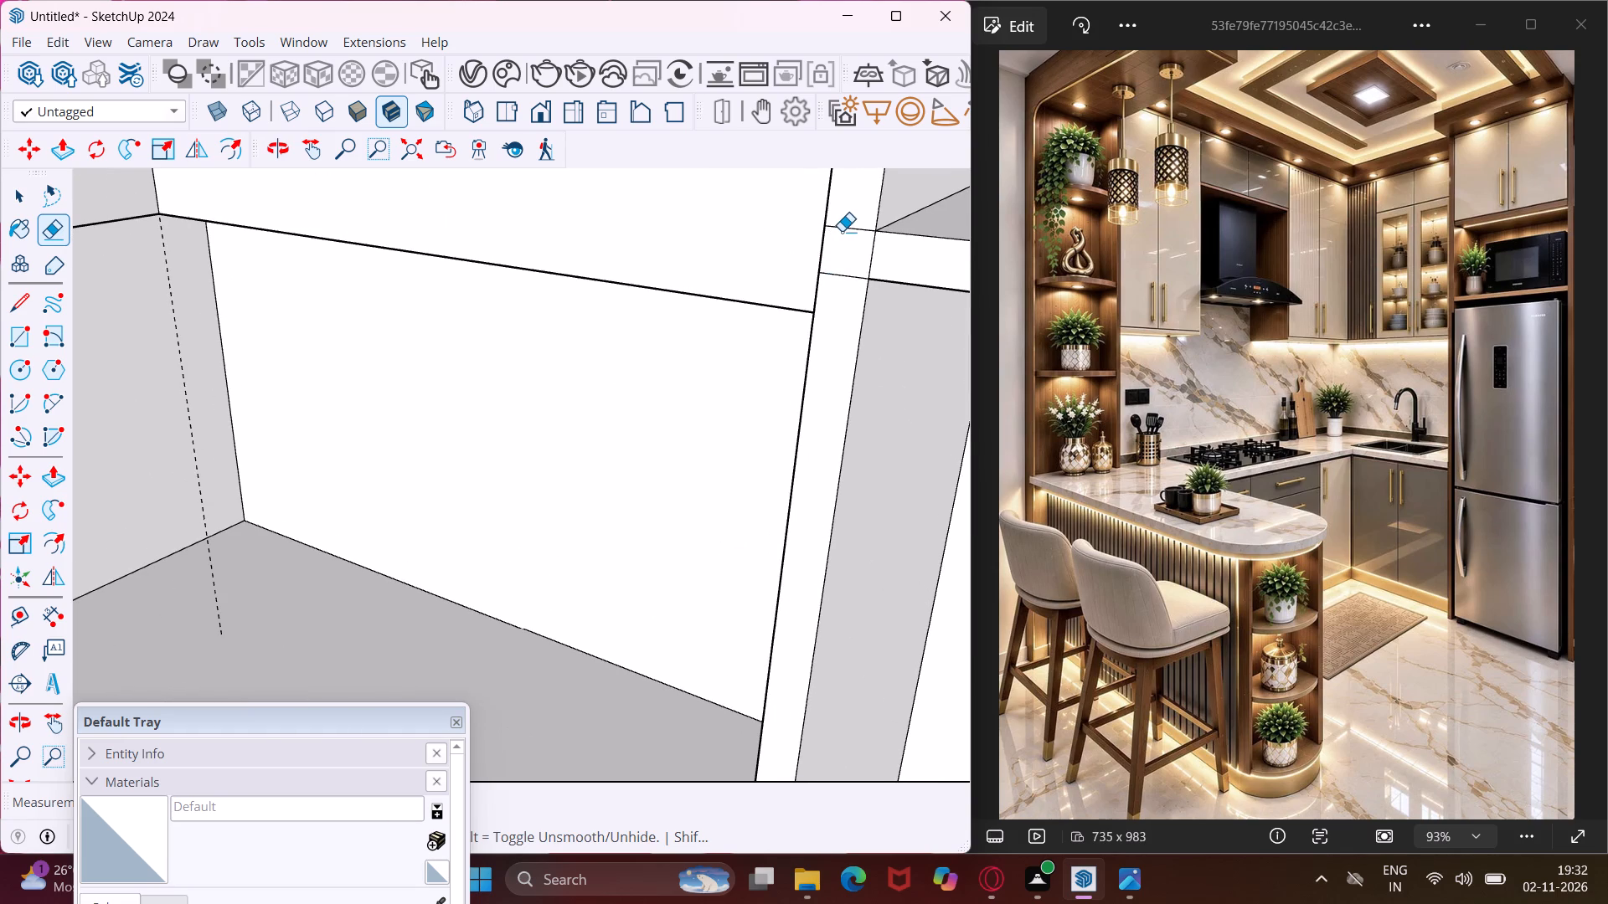
pyautogui.click(842, 230)
pyautogui.click(842, 275)
pyautogui.scroll(-11, 611, 333)
pyautogui.scroll(8, 931, 321)
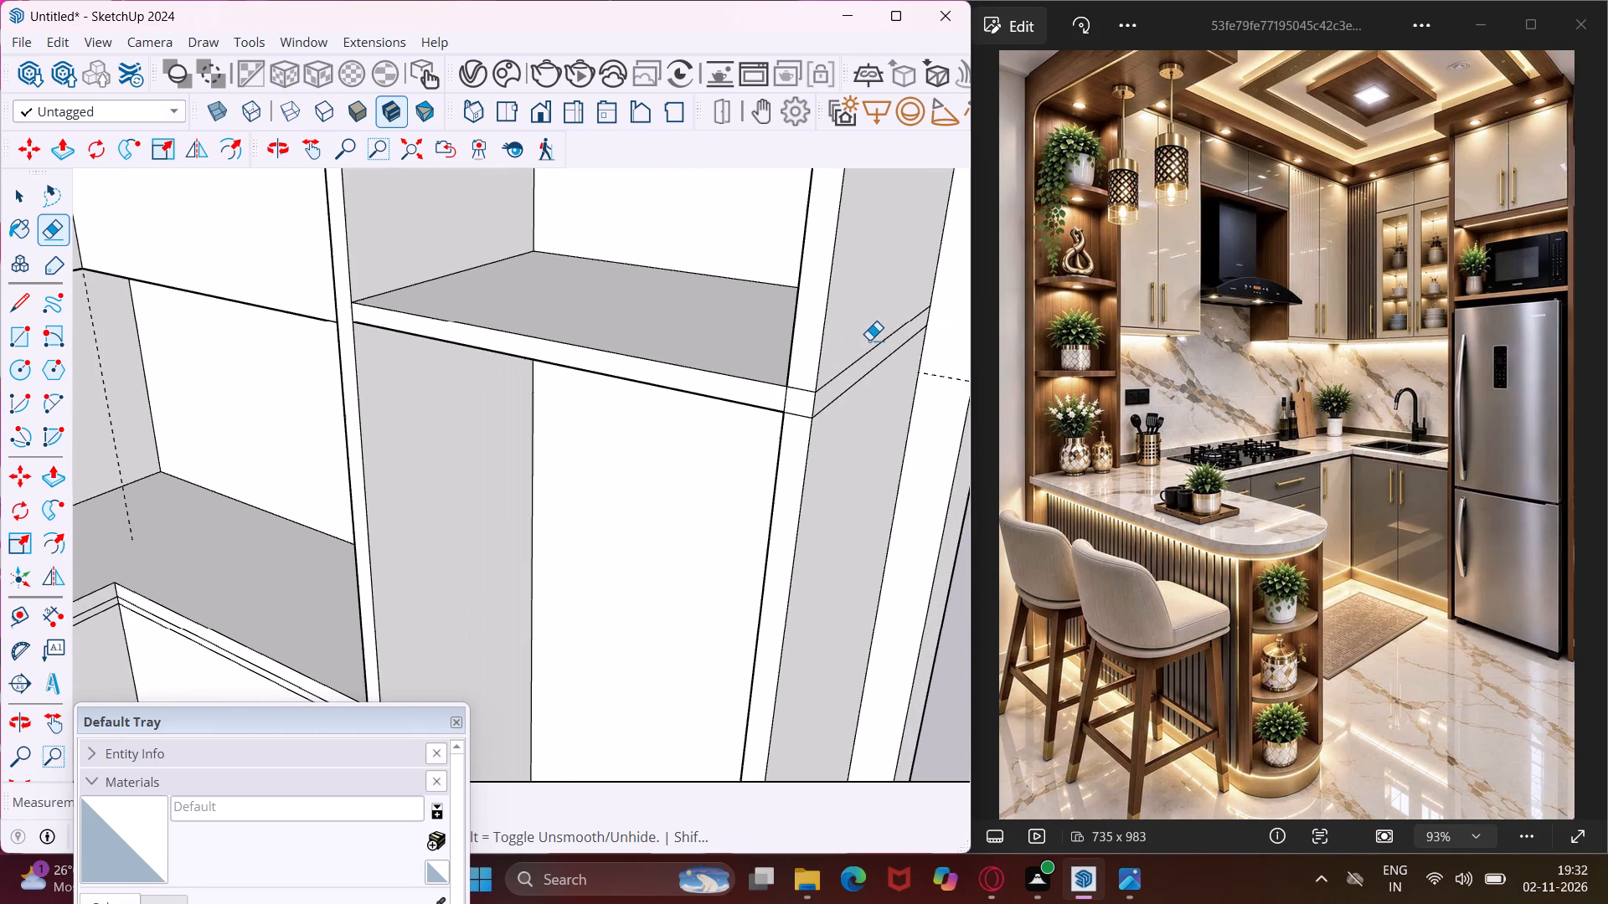
# Erase the leftover shelf lines on the side face and front edge of the fridge unit's outer panel.
pyautogui.click(874, 345)
pyautogui.click(874, 367)
pyautogui.scroll(8, 828, 398)
pyautogui.click(788, 383)
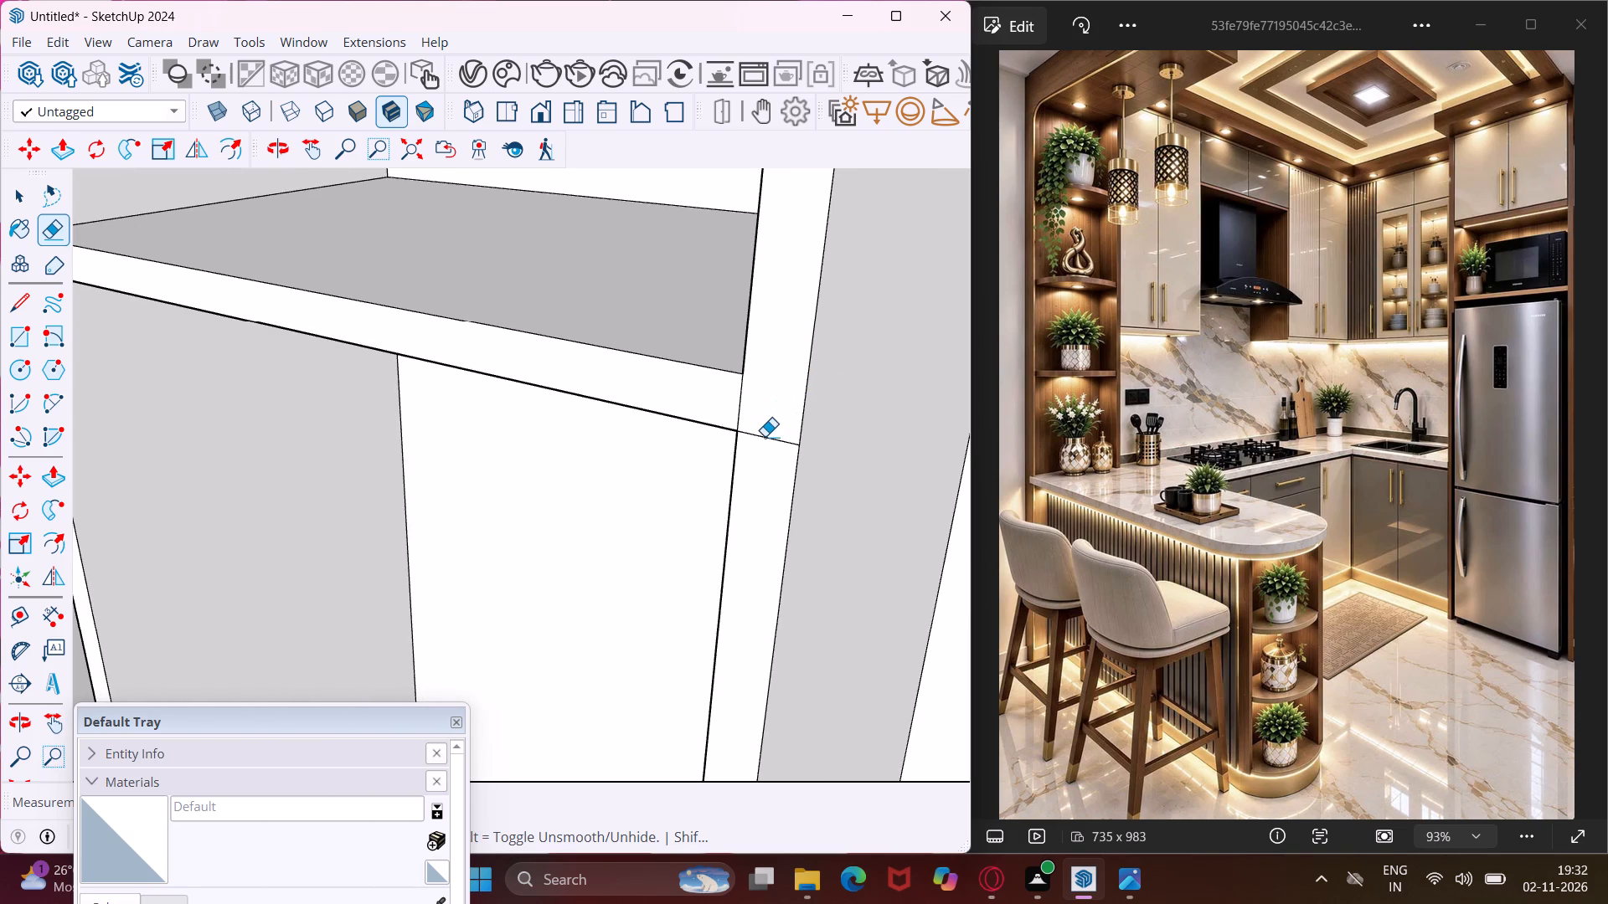
pyautogui.click(765, 436)
pyautogui.scroll(-20, 754, 436)
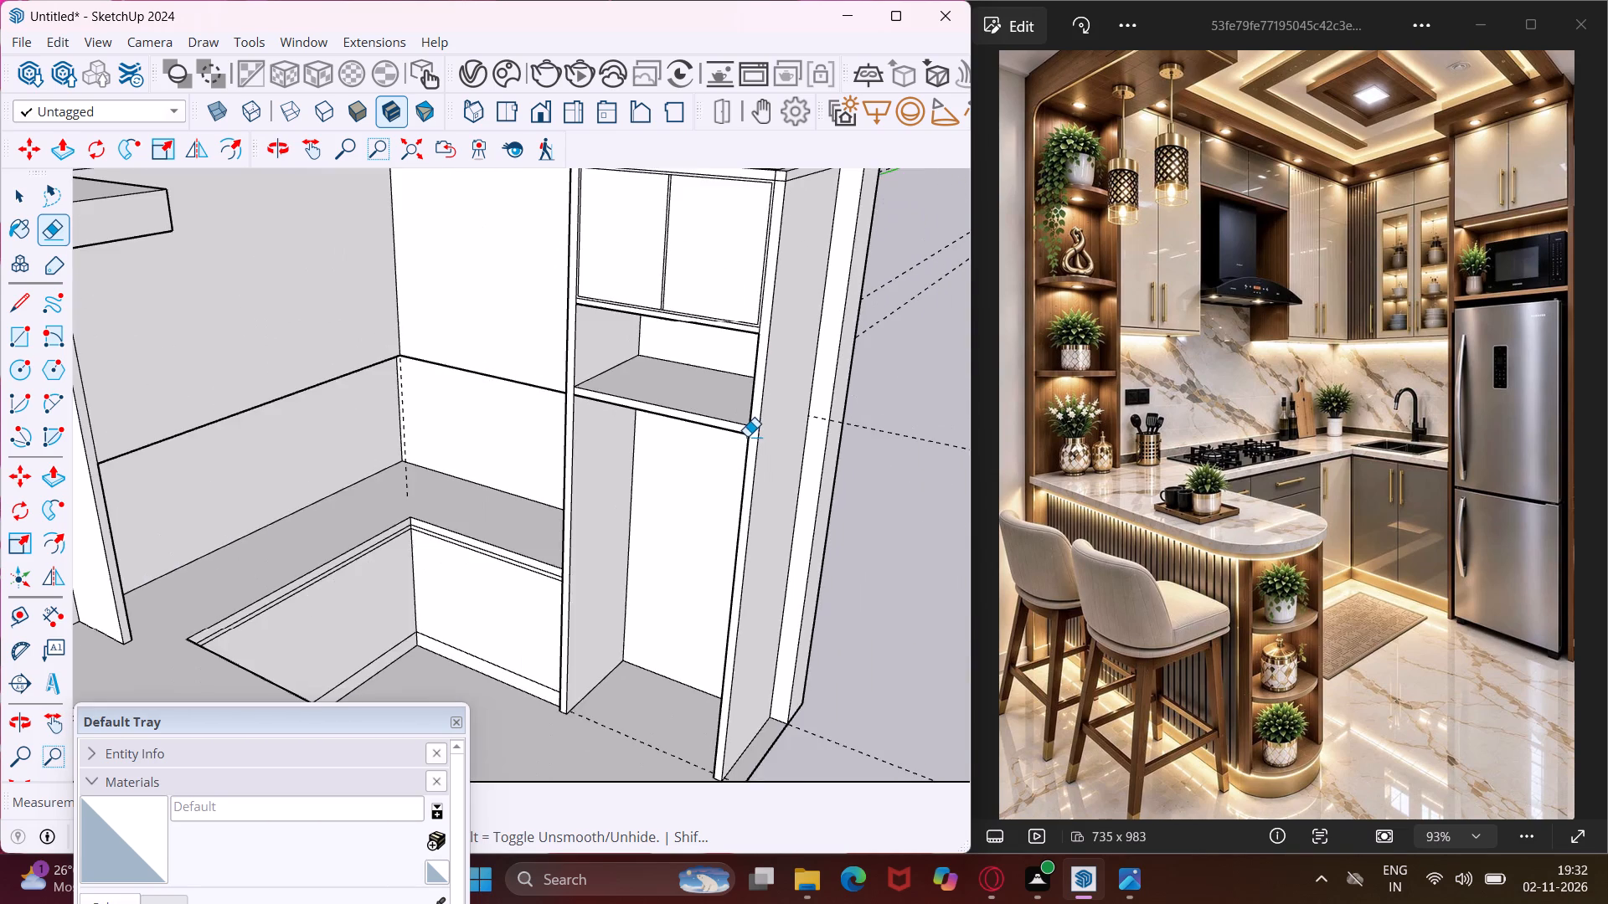
pyautogui.scroll(-5, 746, 436)
pyautogui.press('Escape')
pyautogui.press('space')
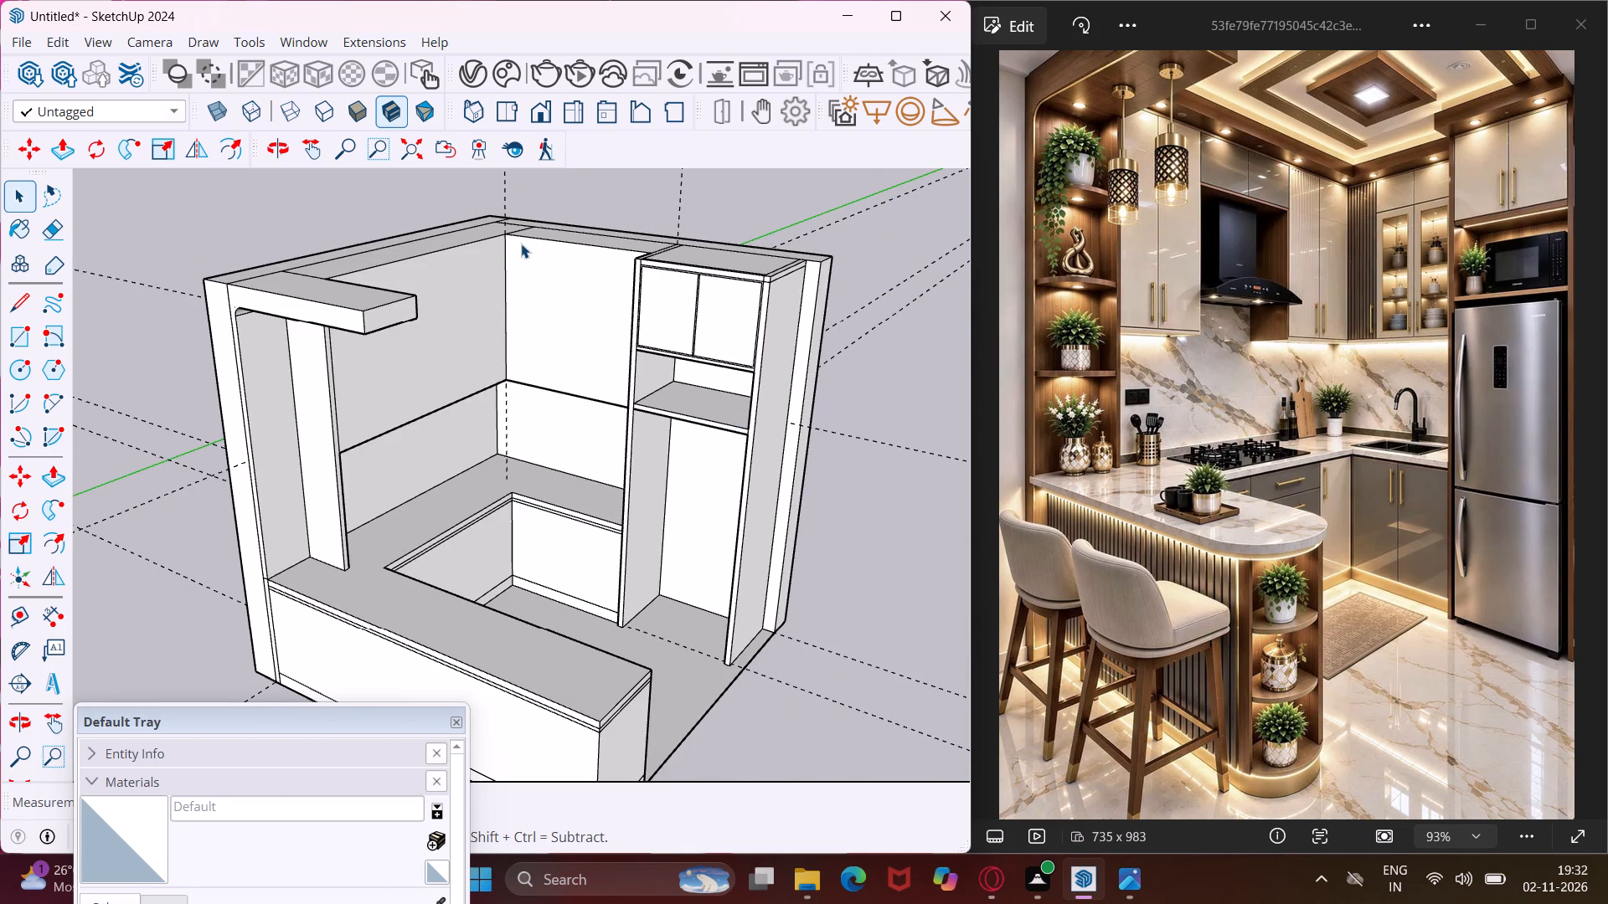
# Copy the upper cabinet's vertical corner edge to its fridge-side end, dividing the span by 3 into equal door panels.
pyautogui.scroll(4, 521, 244)
pyautogui.moveTo(527, 245); pyautogui.dragTo(791, 308, button='middle')
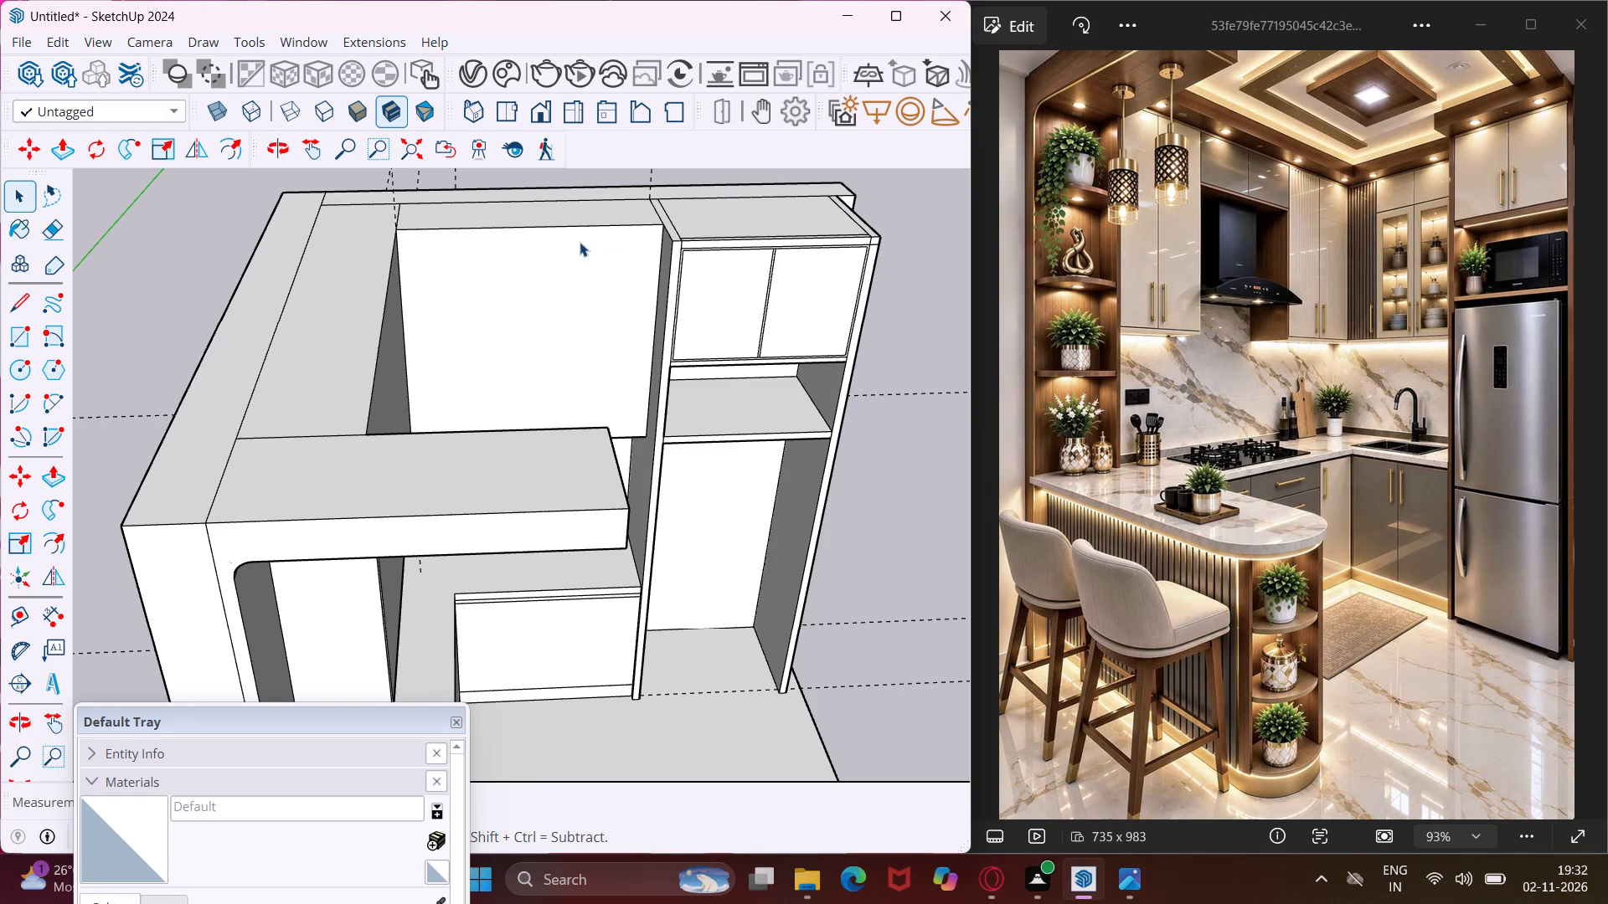
pyautogui.scroll(5, 548, 244)
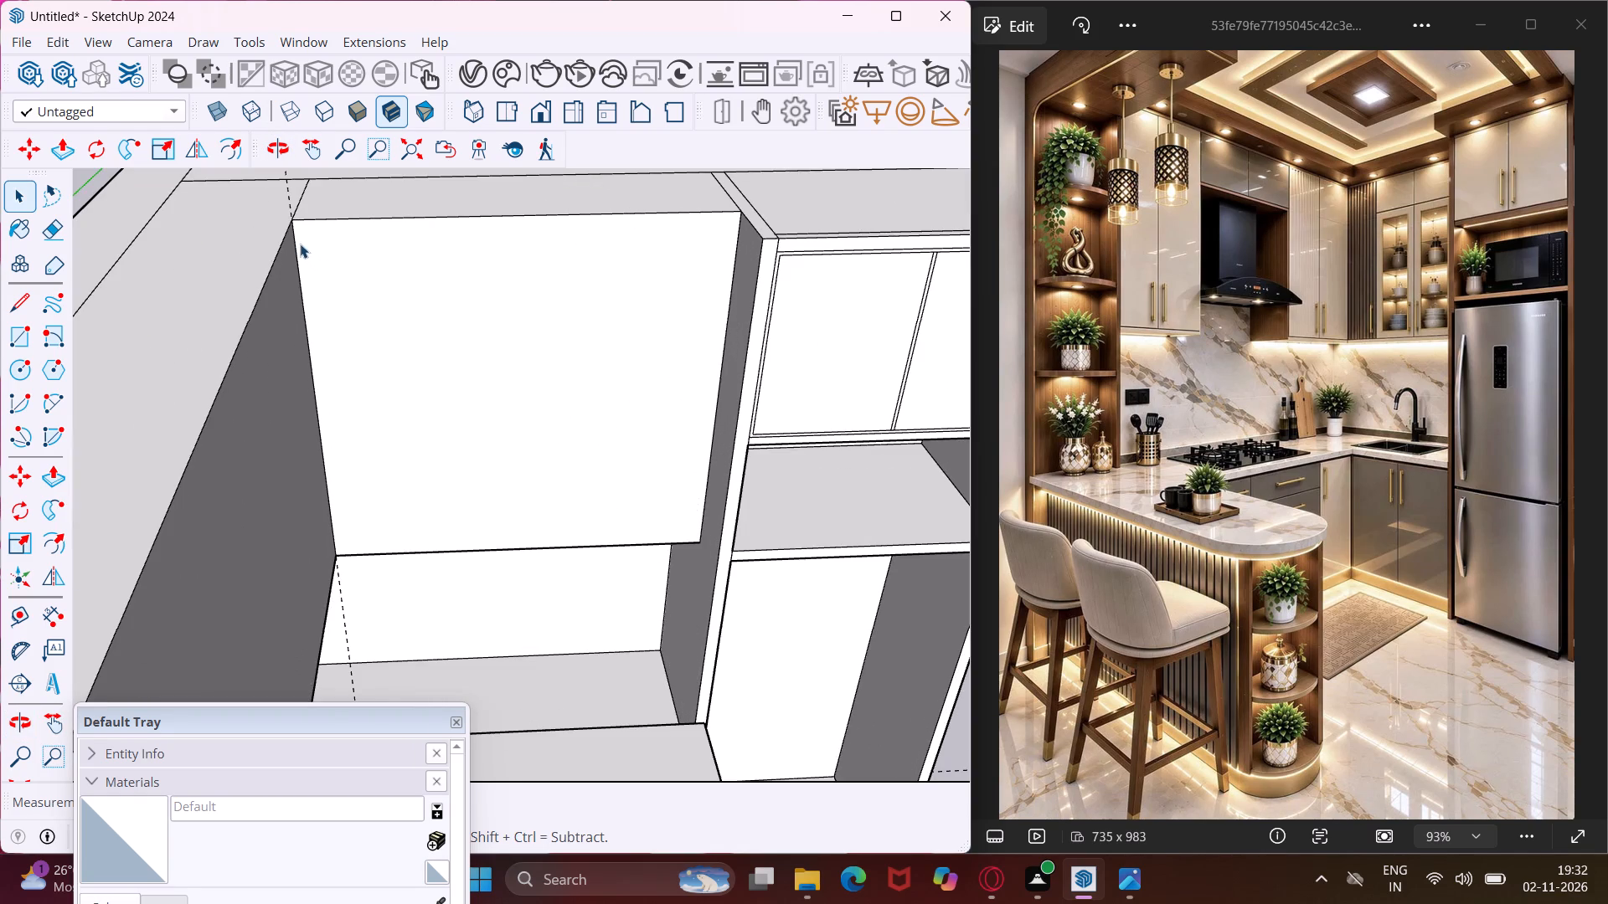
pyautogui.click(296, 241)
pyautogui.press('m')
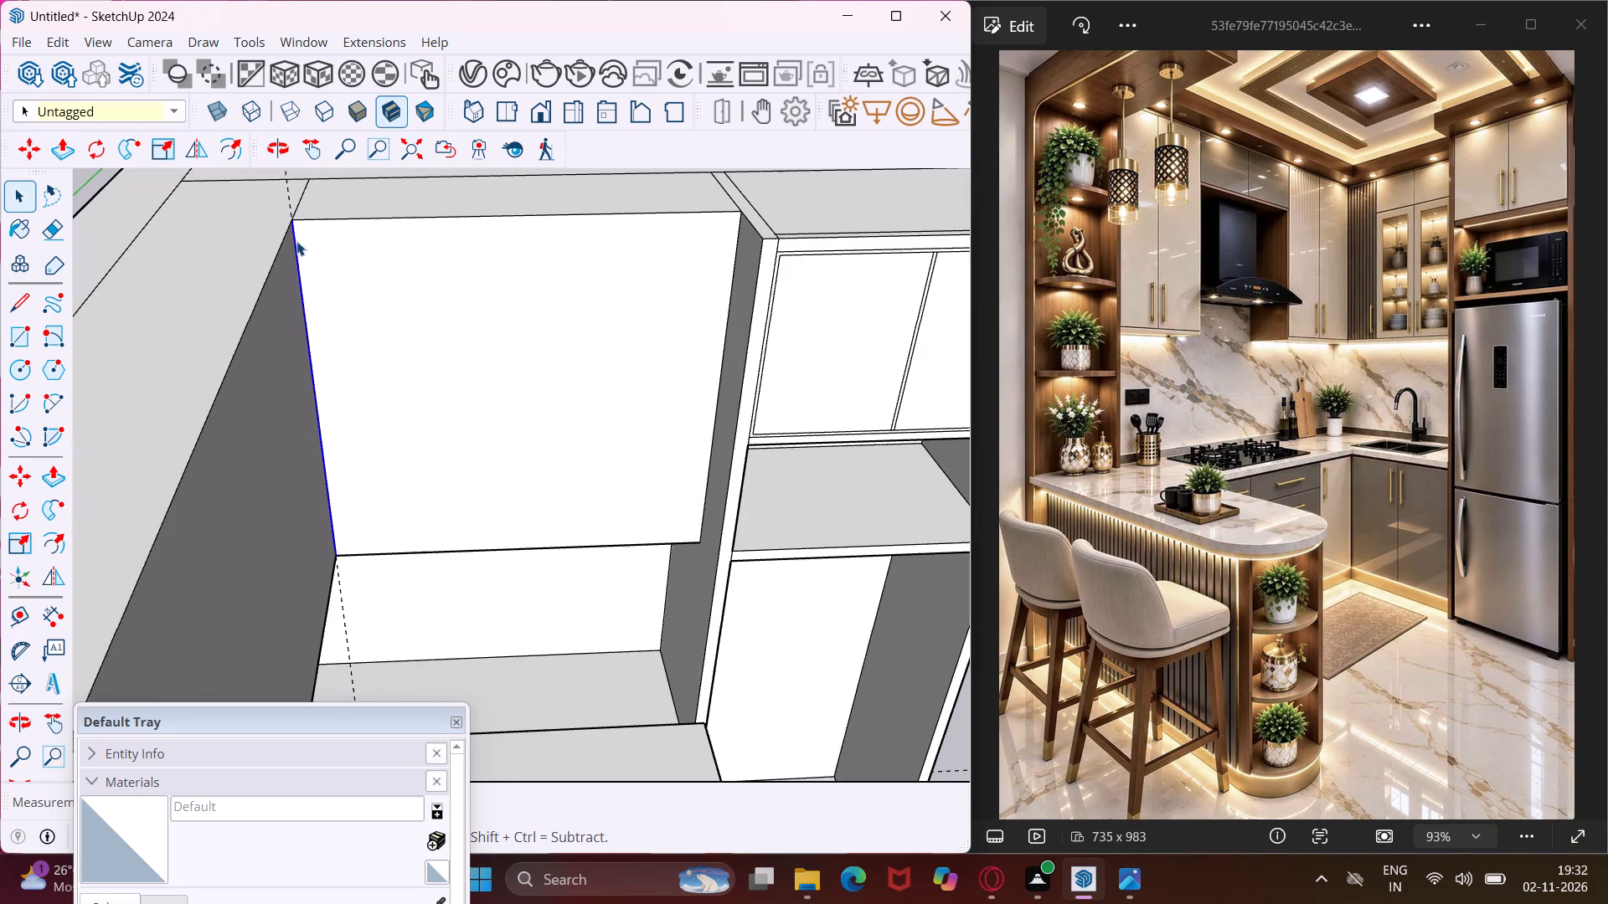
pyautogui.click(291, 221)
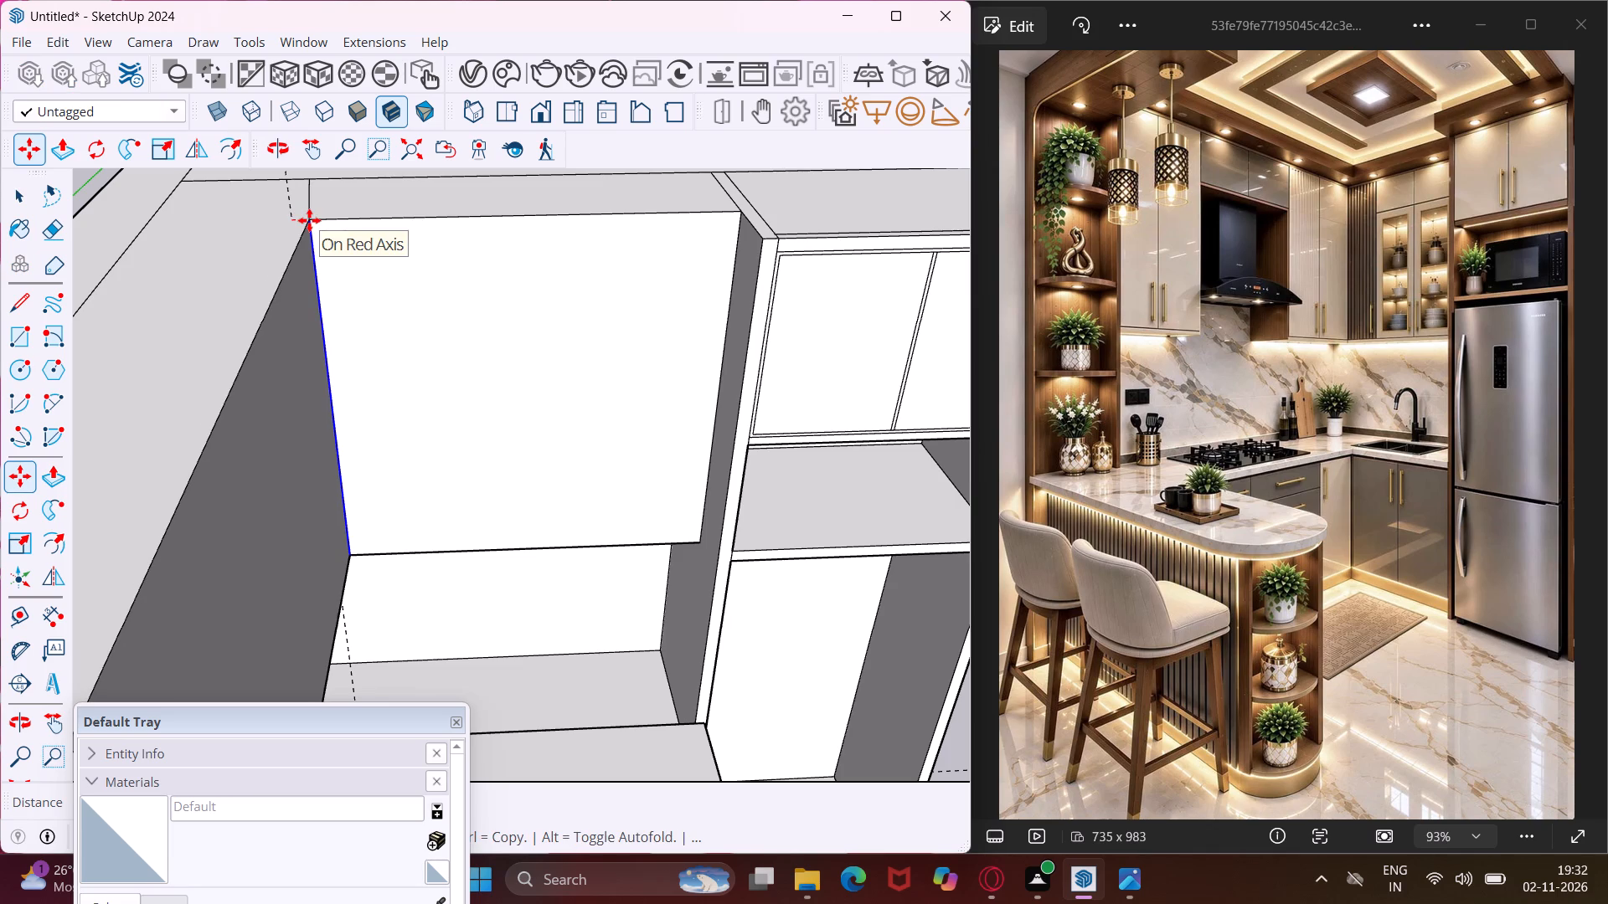
pyautogui.click(734, 210)
pyautogui.press('/')
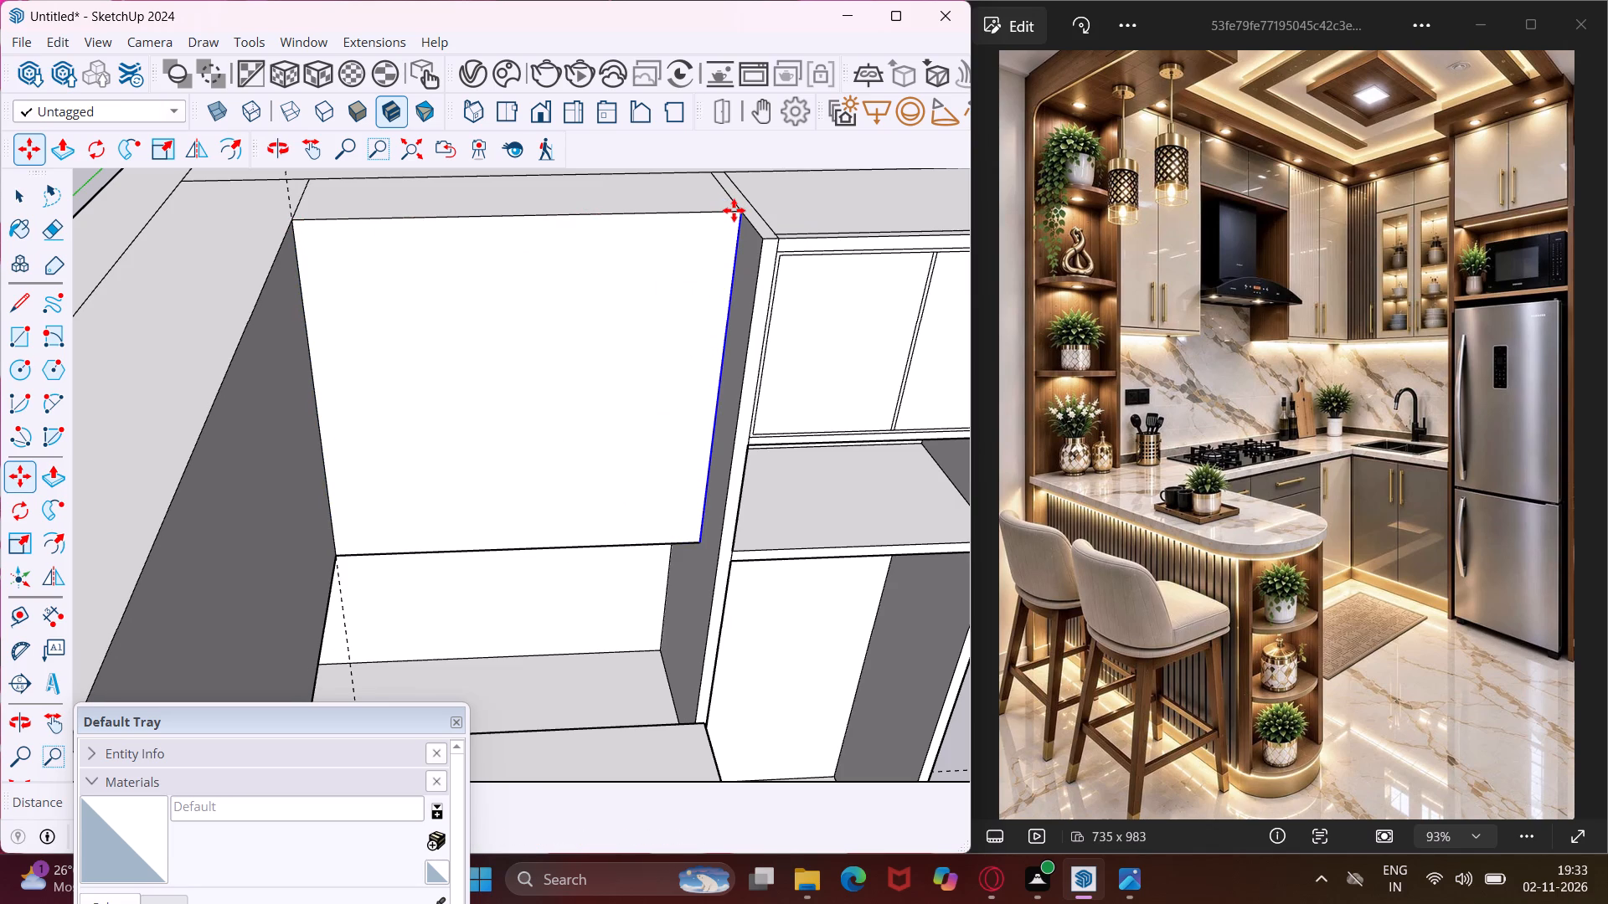
pyautogui.press('3')
pyautogui.press('Return')
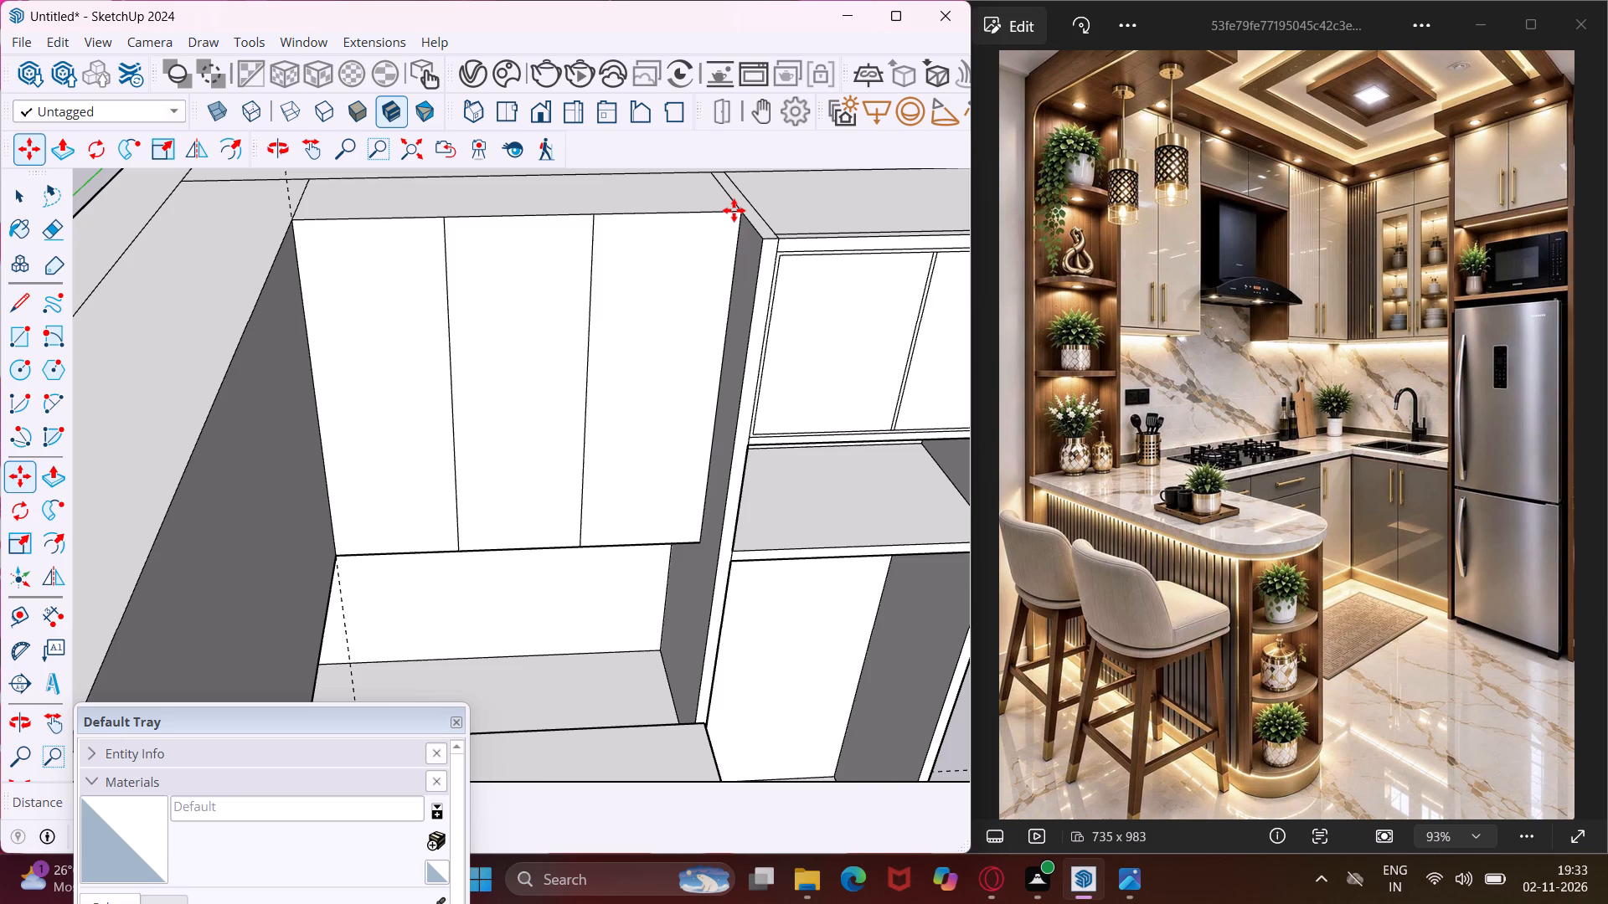
pyautogui.press('Escape')
pyautogui.press('space')
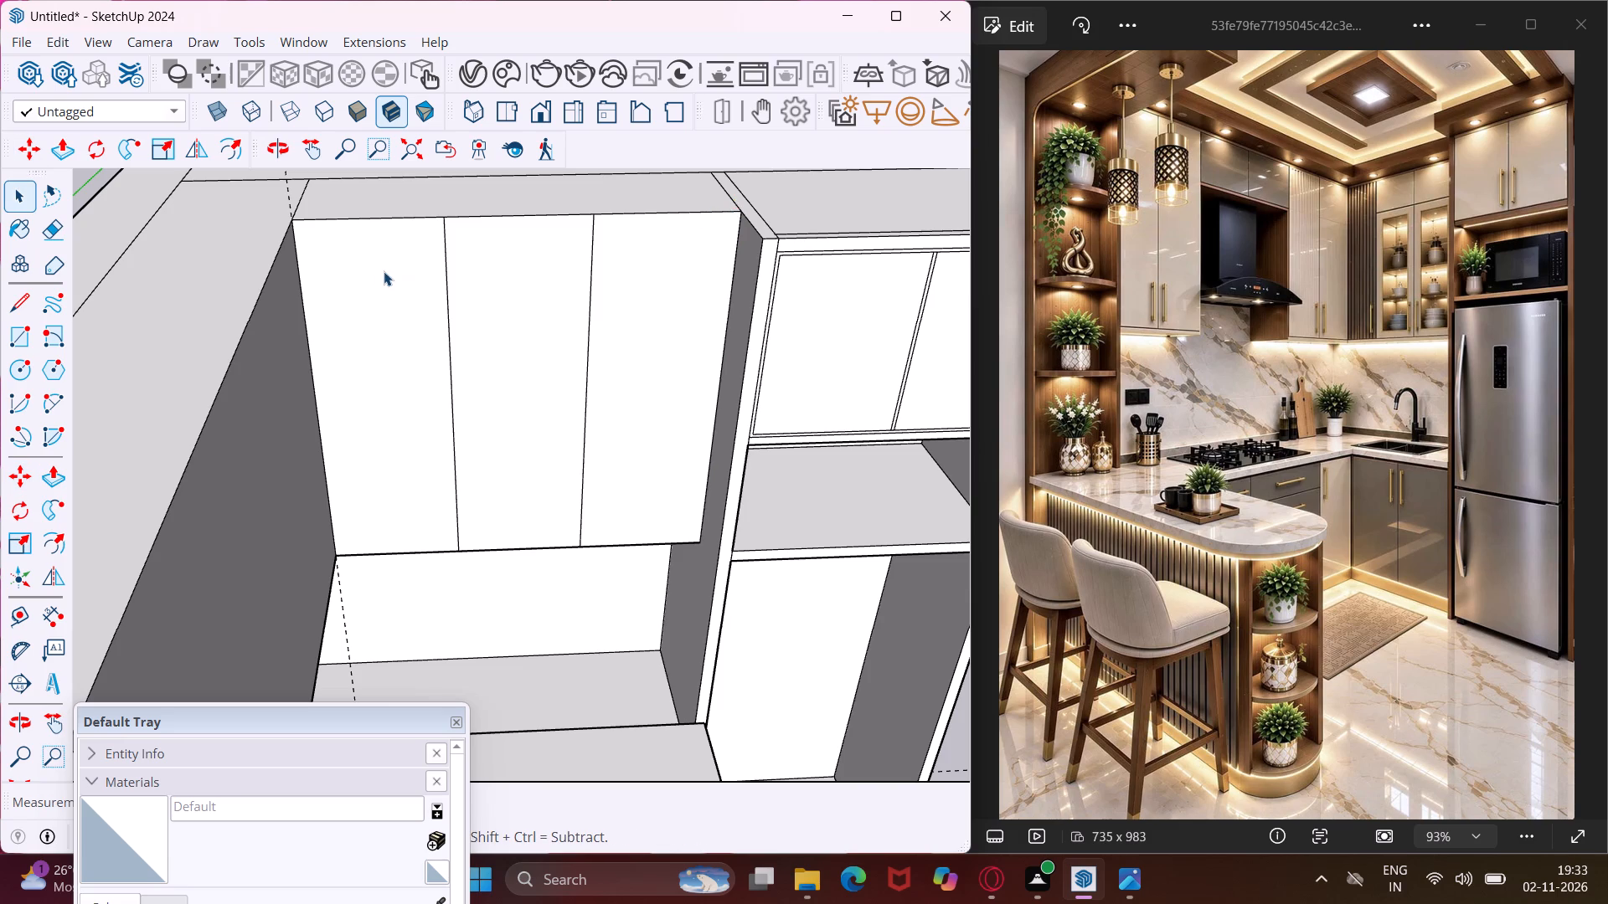
# Examine the three door divisions on the upper cabinet beside the fridge unit from above and below.
pyautogui.scroll(4, 401, 243)
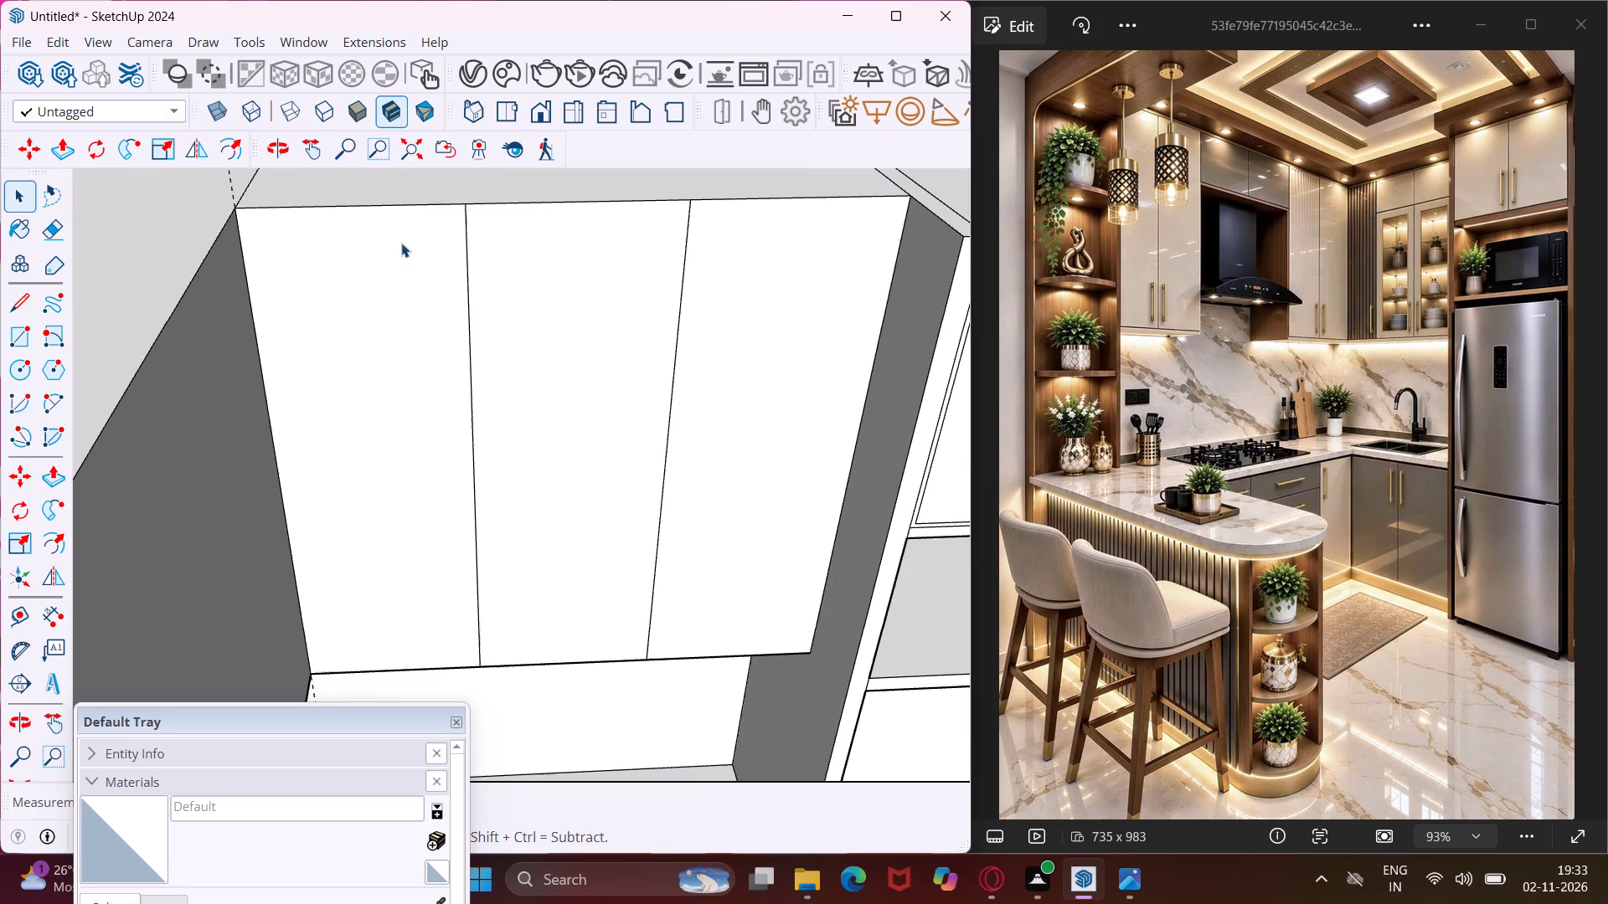
pyautogui.scroll(3, 401, 243)
pyautogui.click(487, 206)
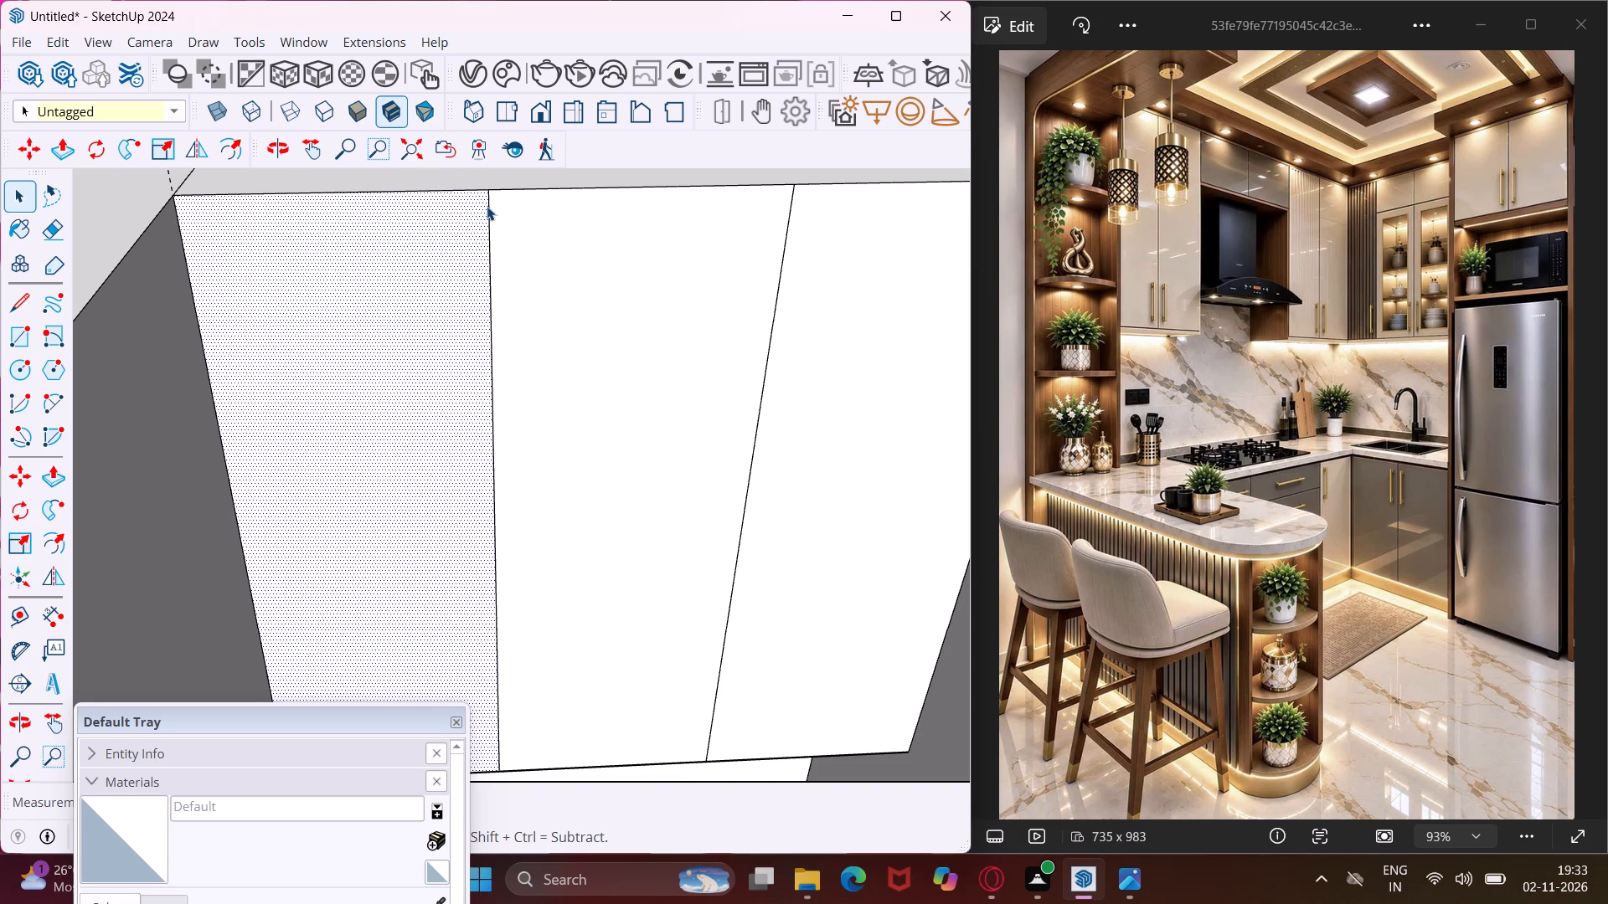
pyautogui.click(487, 218)
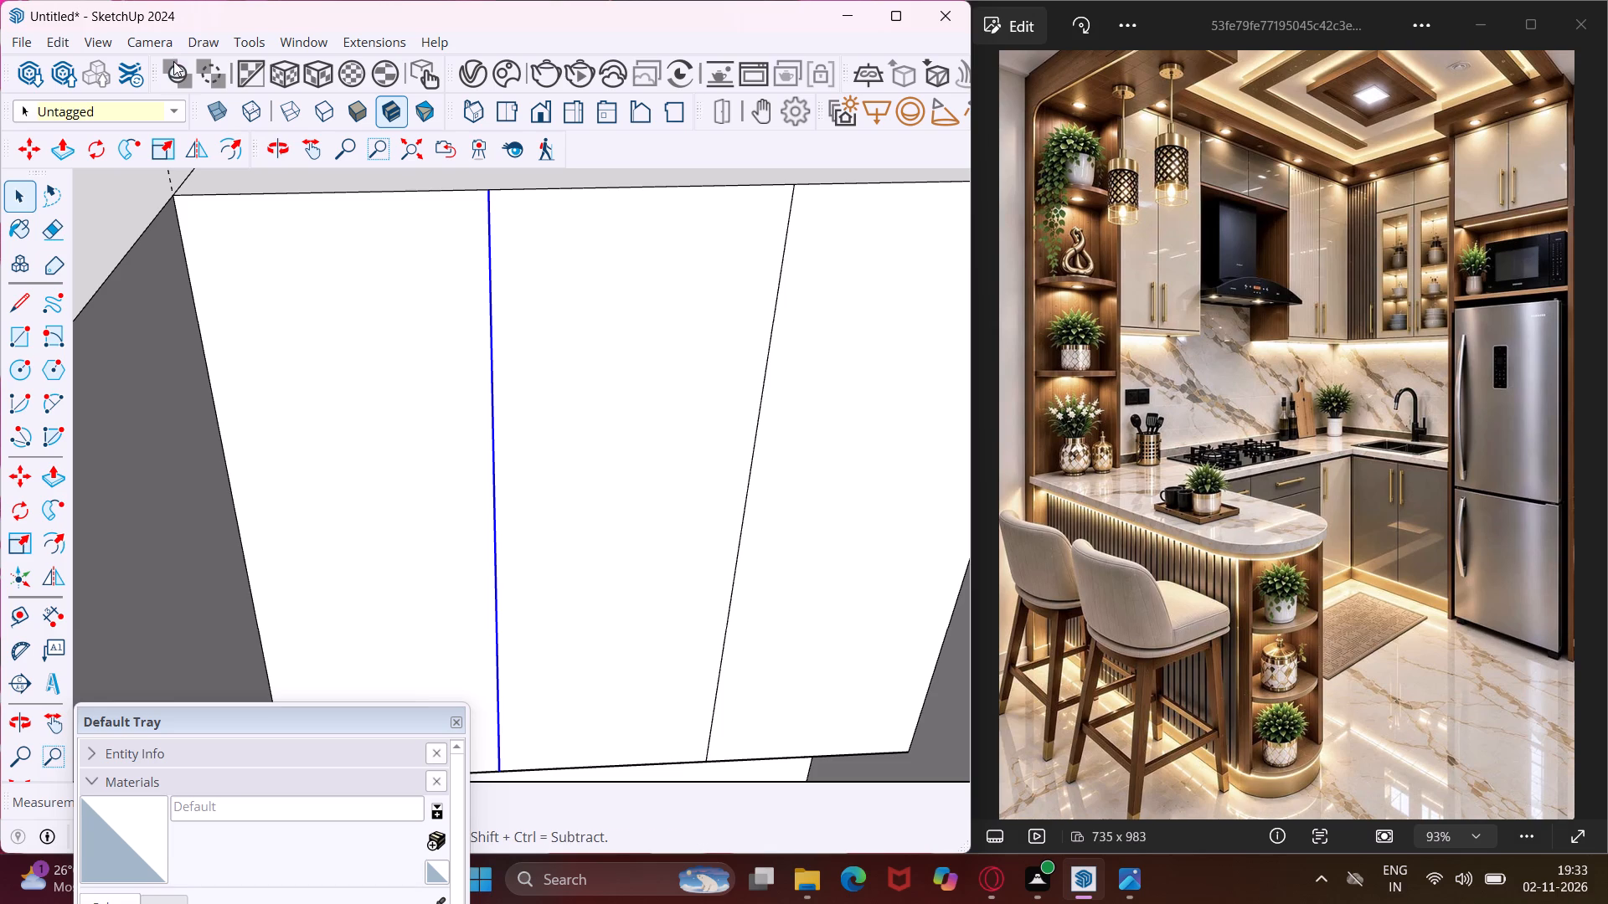
pyautogui.scroll(-4, 173, 61)
pyautogui.scroll(-2, 175, 276)
pyautogui.scroll(-5, 318, 304)
pyautogui.scroll(-4, 391, 445)
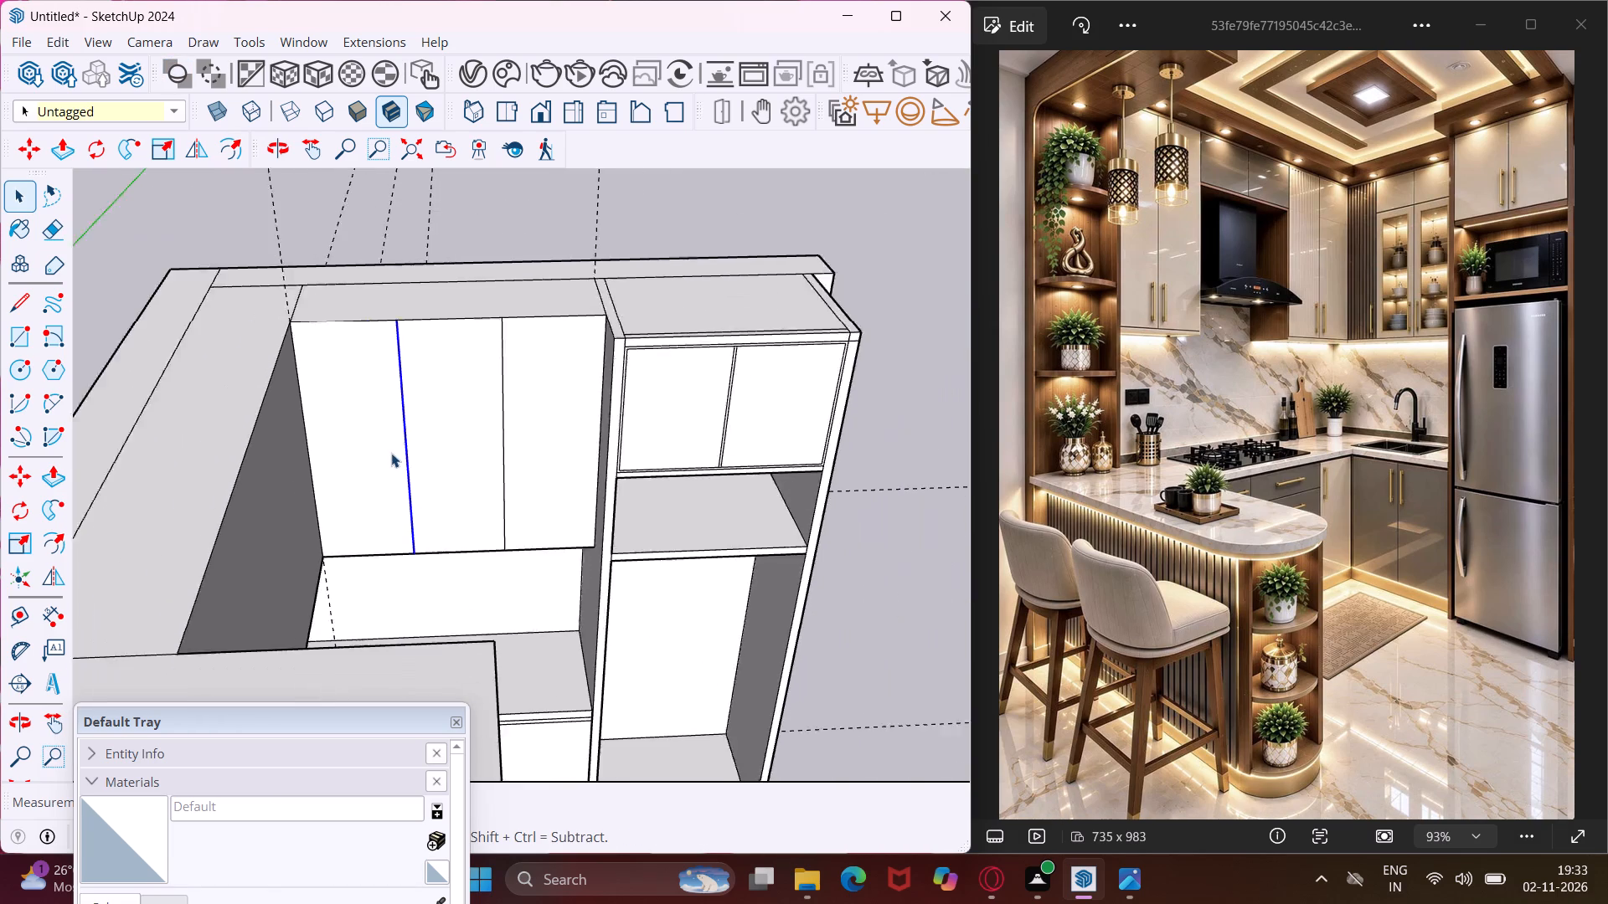
pyautogui.scroll(-4, 391, 453)
pyautogui.moveTo(411, 515); pyautogui.dragTo(167, 419, button='middle')
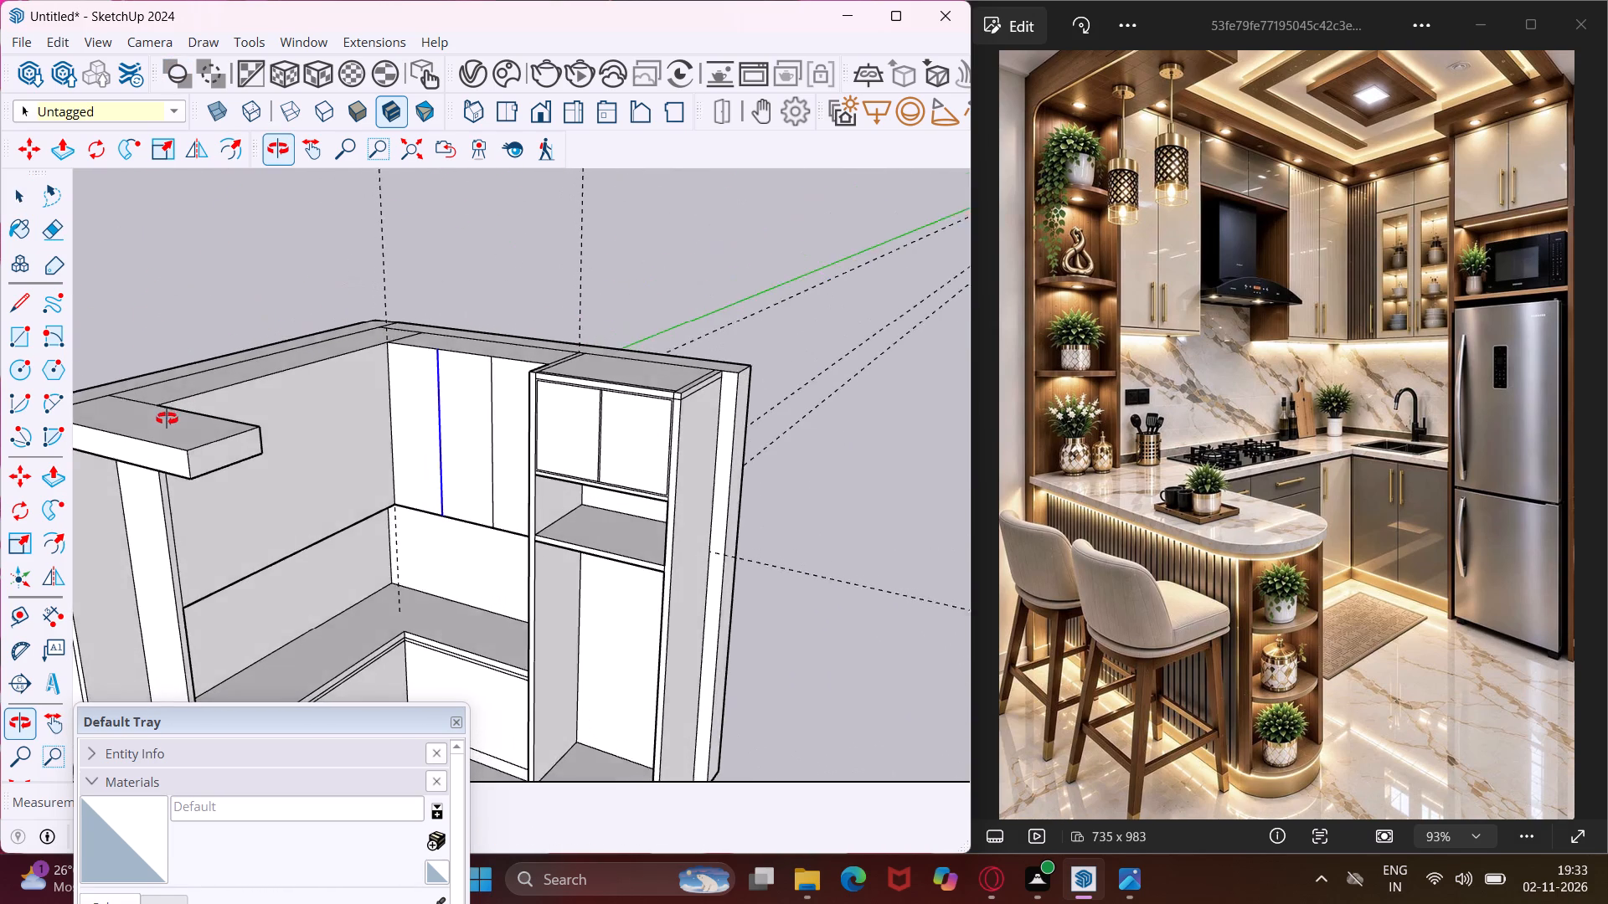
pyautogui.moveTo(167, 419); pyautogui.dragTo(163, 416, button='middle')
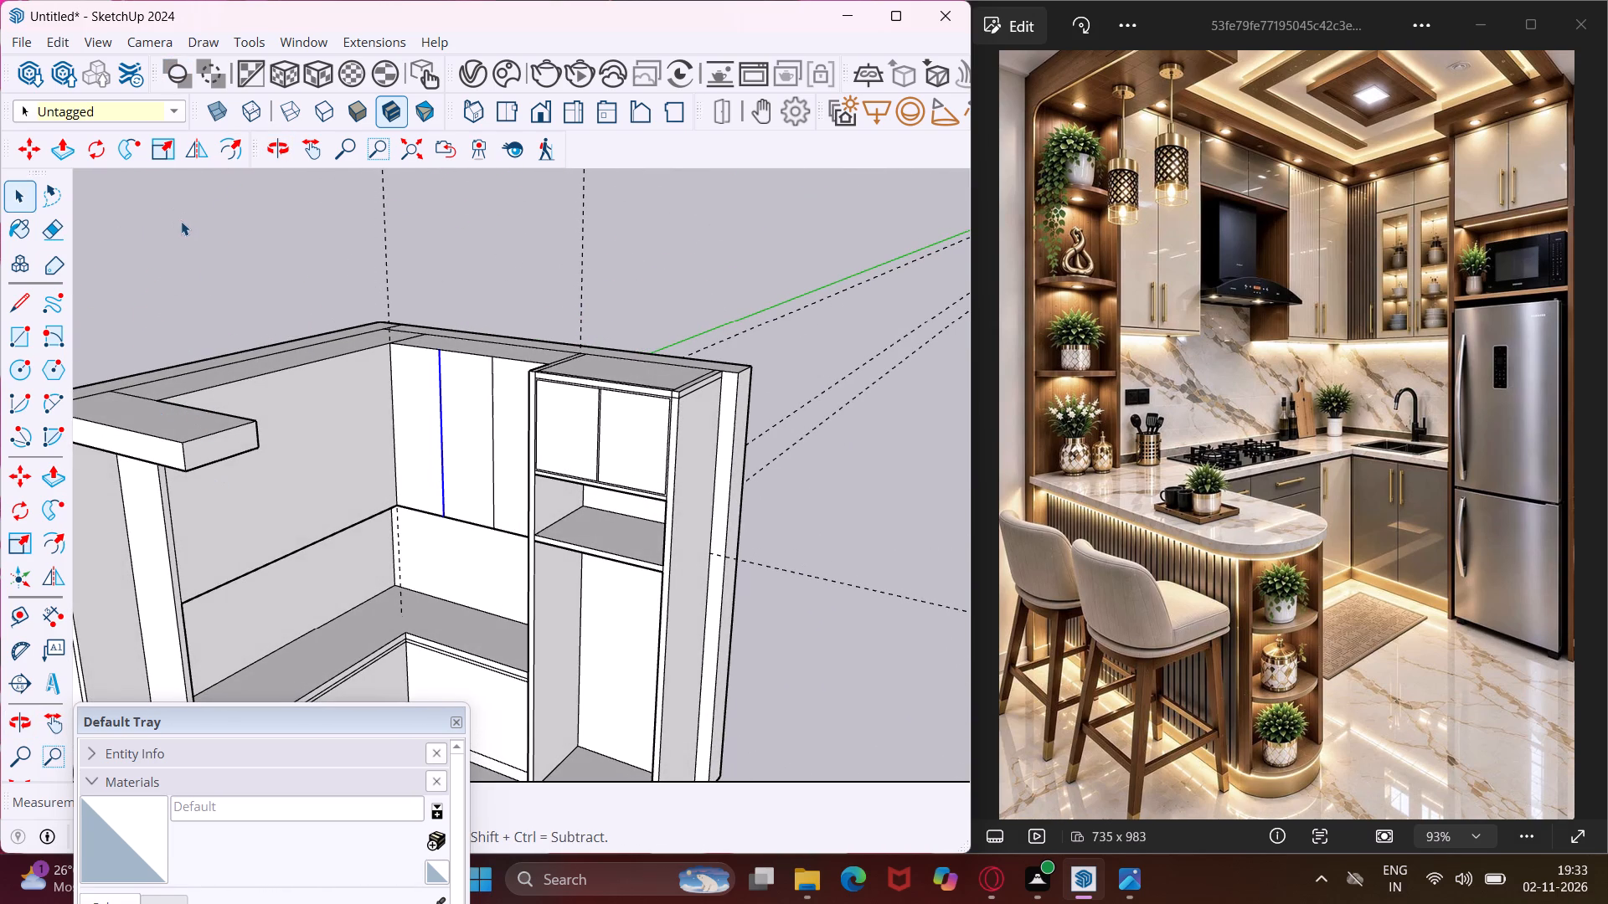
pyautogui.scroll(3, 454, 328)
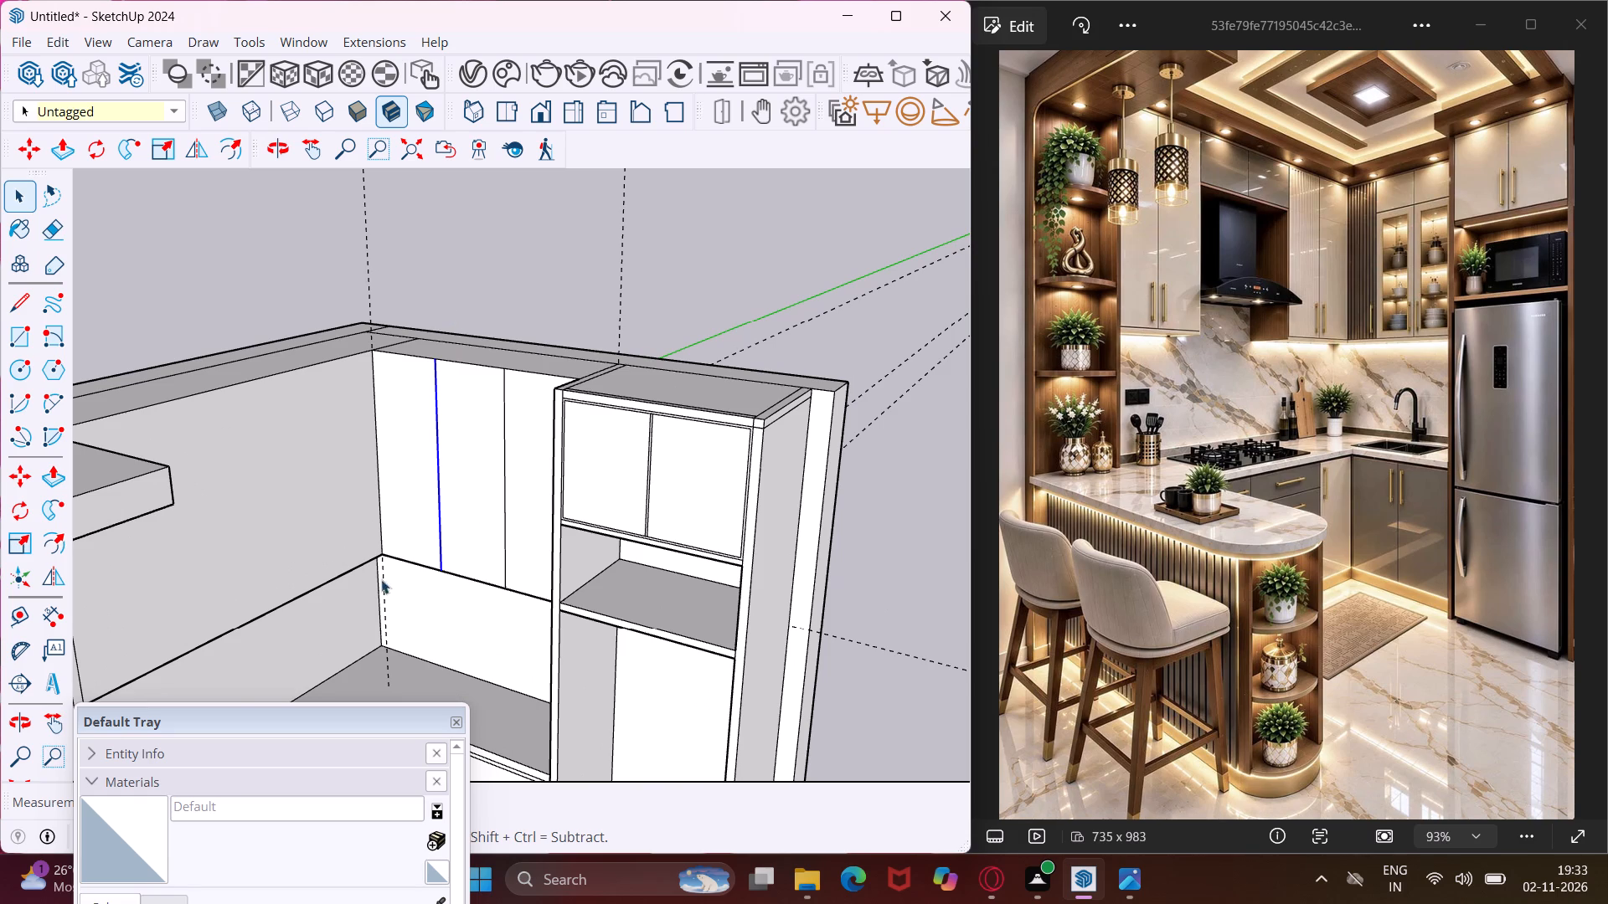
pyautogui.moveTo(381, 579); pyautogui.dragTo(505, 405, button='middle')
pyautogui.scroll(5, 438, 557)
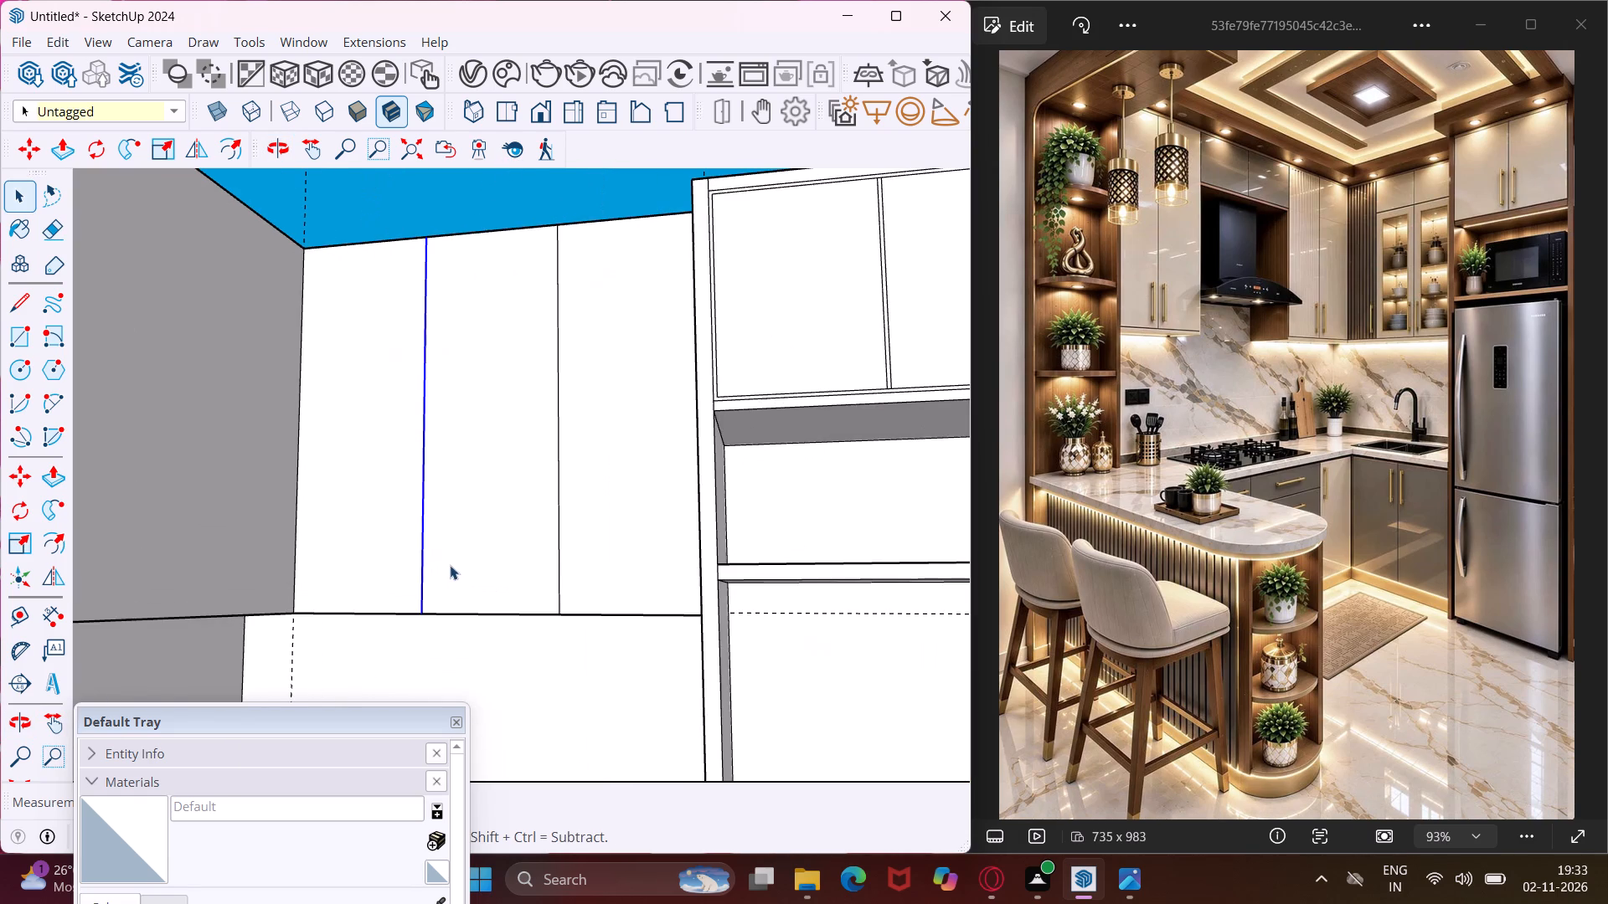
pyautogui.moveTo(454, 523); pyautogui.dragTo(437, 617, button='middle')
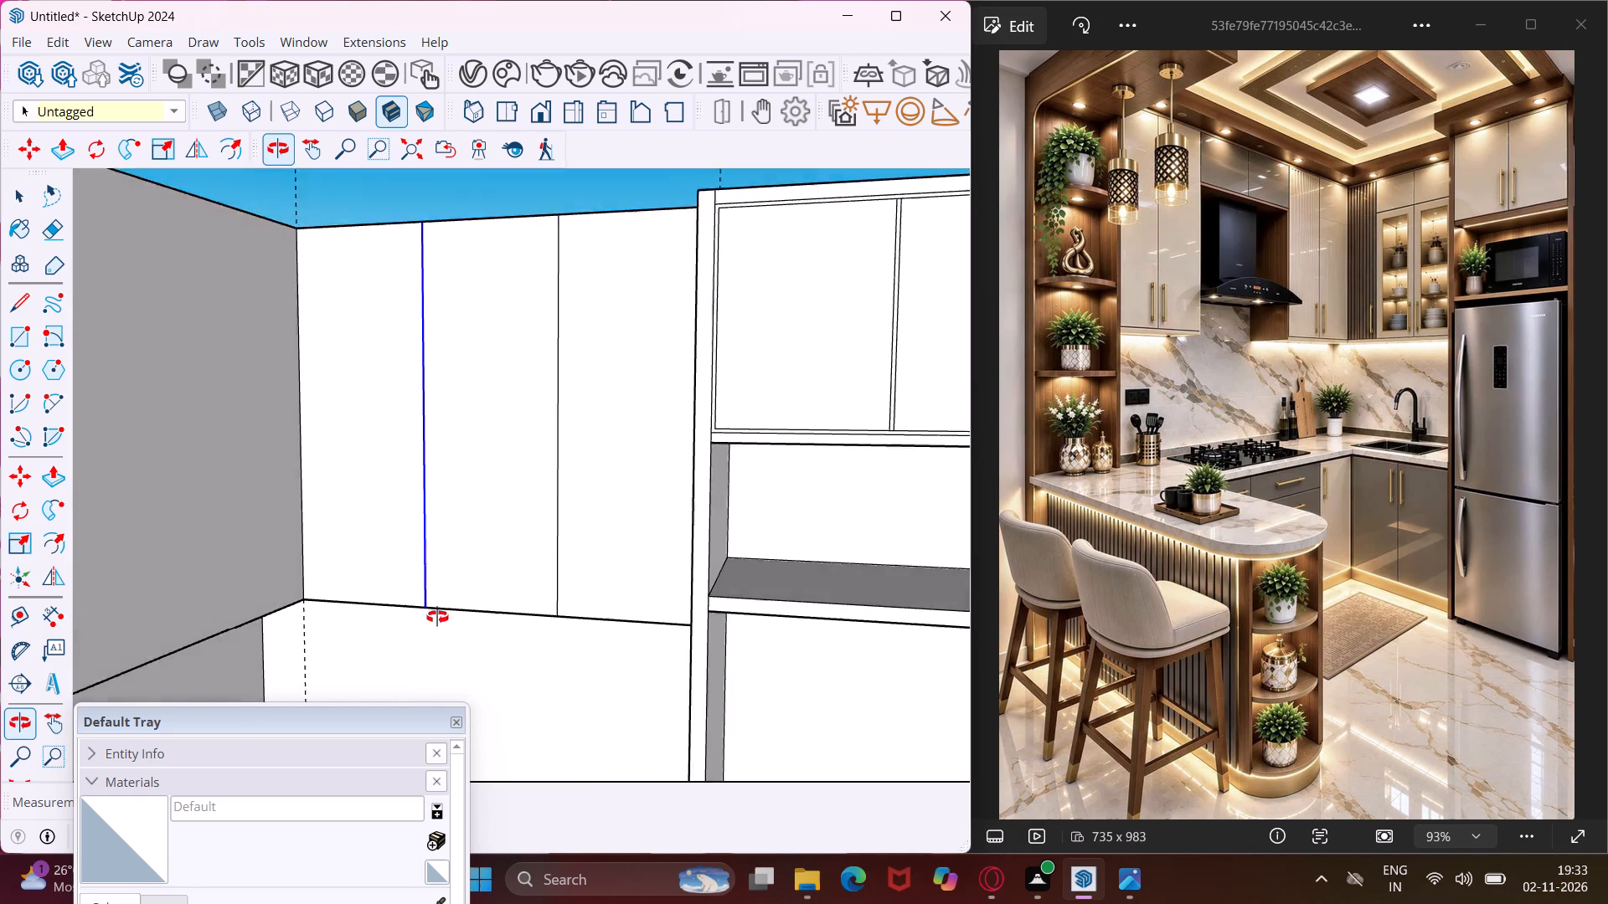
pyautogui.moveTo(437, 617); pyautogui.dragTo(441, 749, button='middle')
# Push/Pull the upper cabinet's top face down as a new starting face, marking a thin strip along the front's bottom edge.
pyautogui.scroll(-4, 485, 573)
pyautogui.scroll(1, 544, 356)
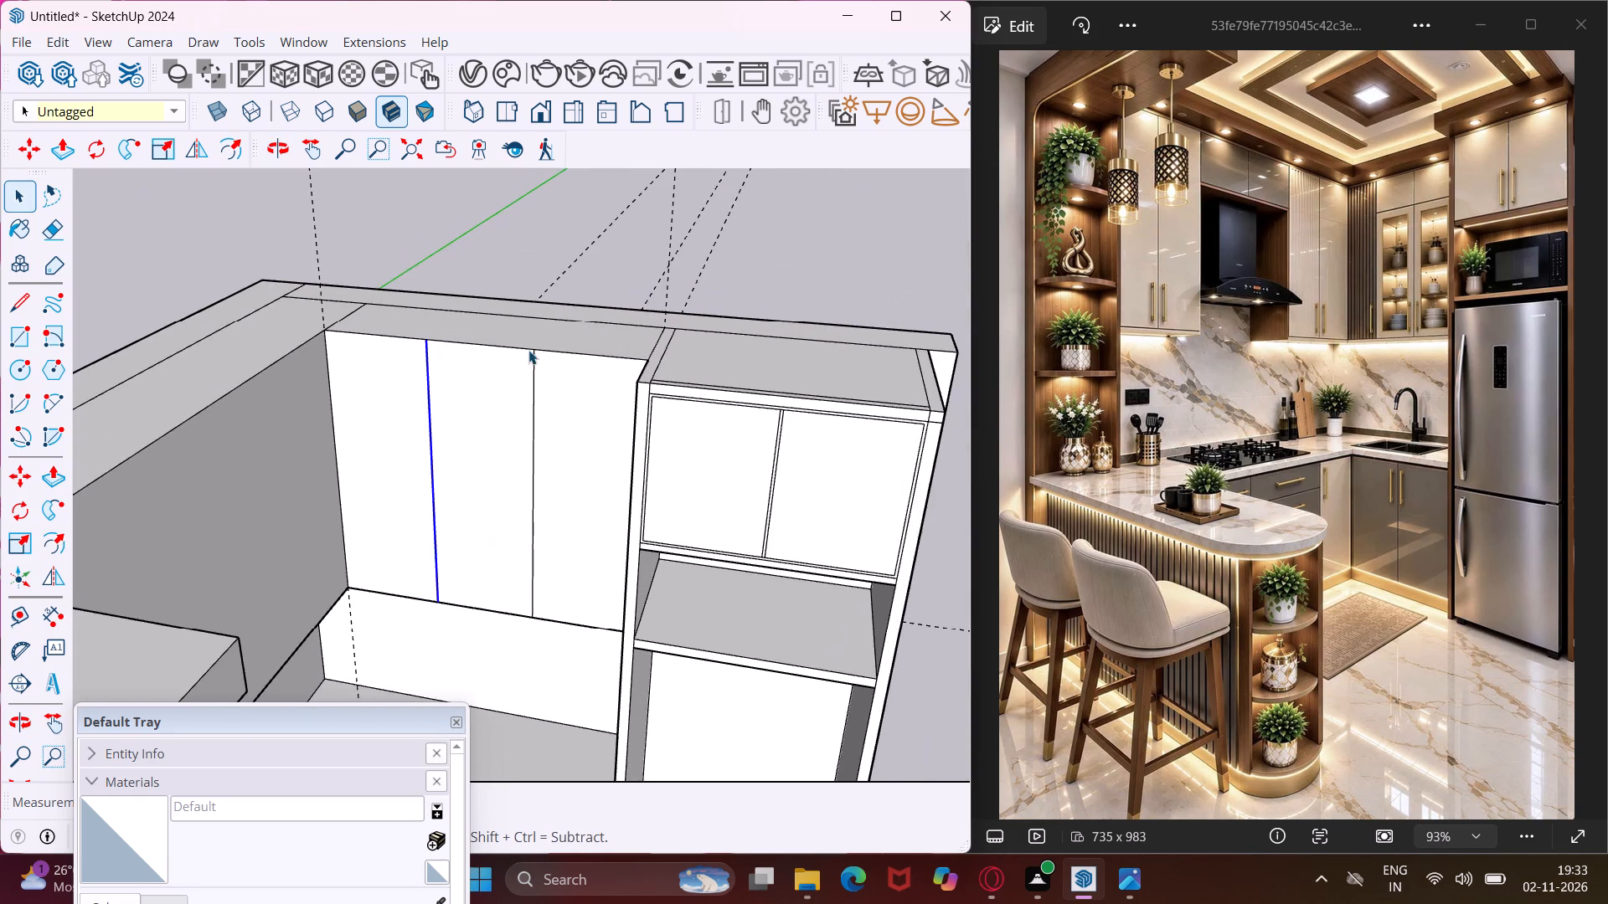
pyautogui.scroll(2, 516, 331)
pyautogui.click(516, 342)
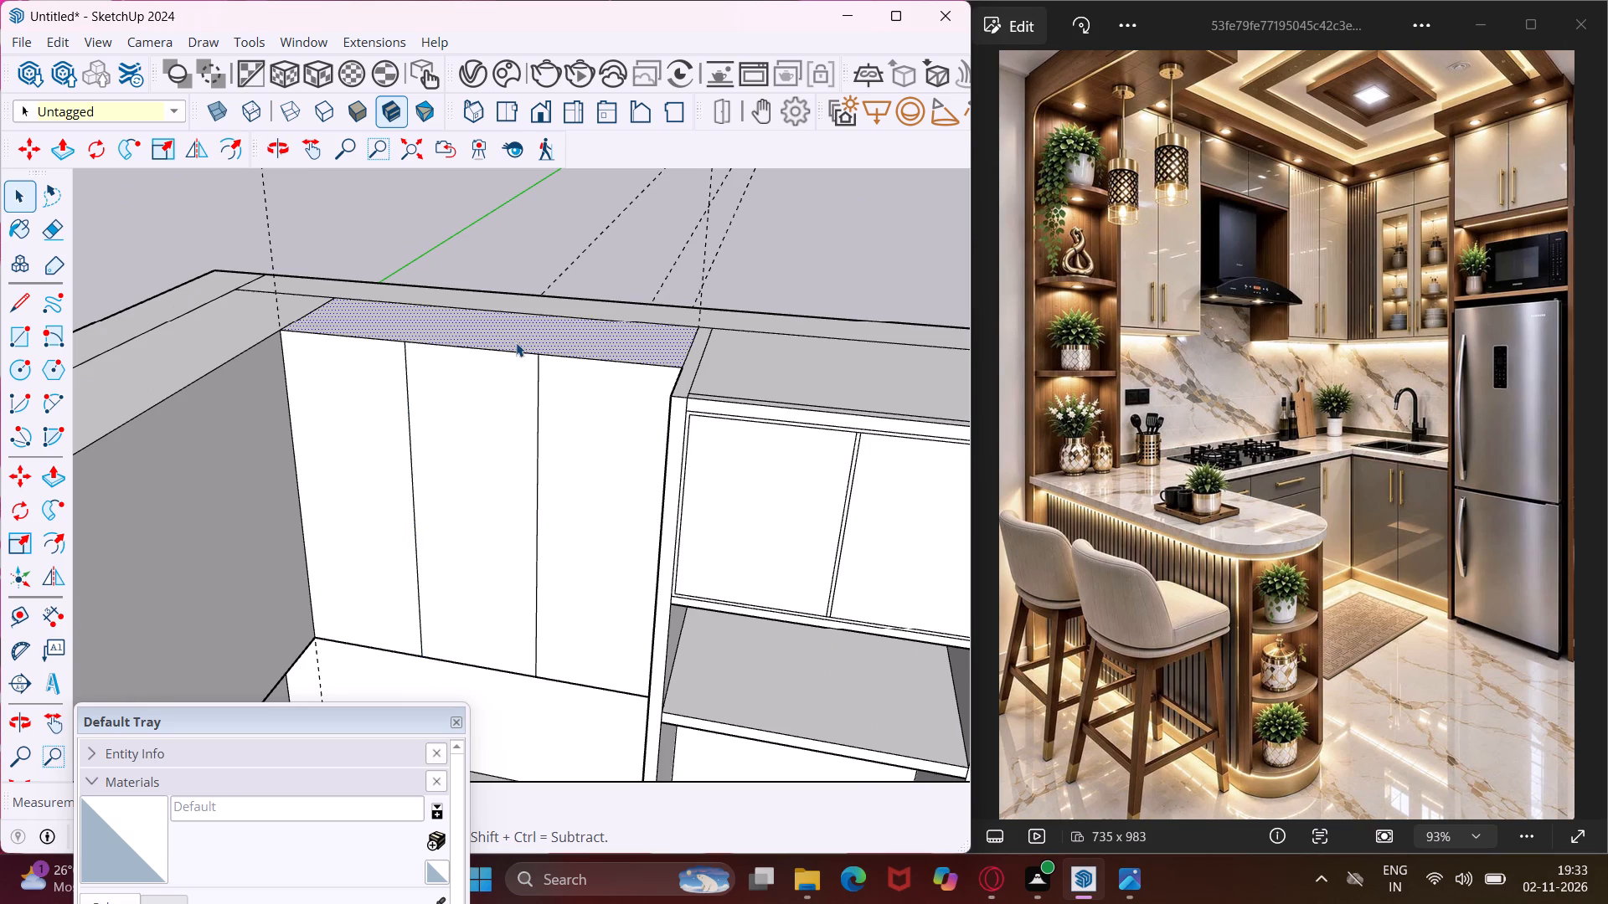
pyautogui.press('p')
pyautogui.click(516, 342)
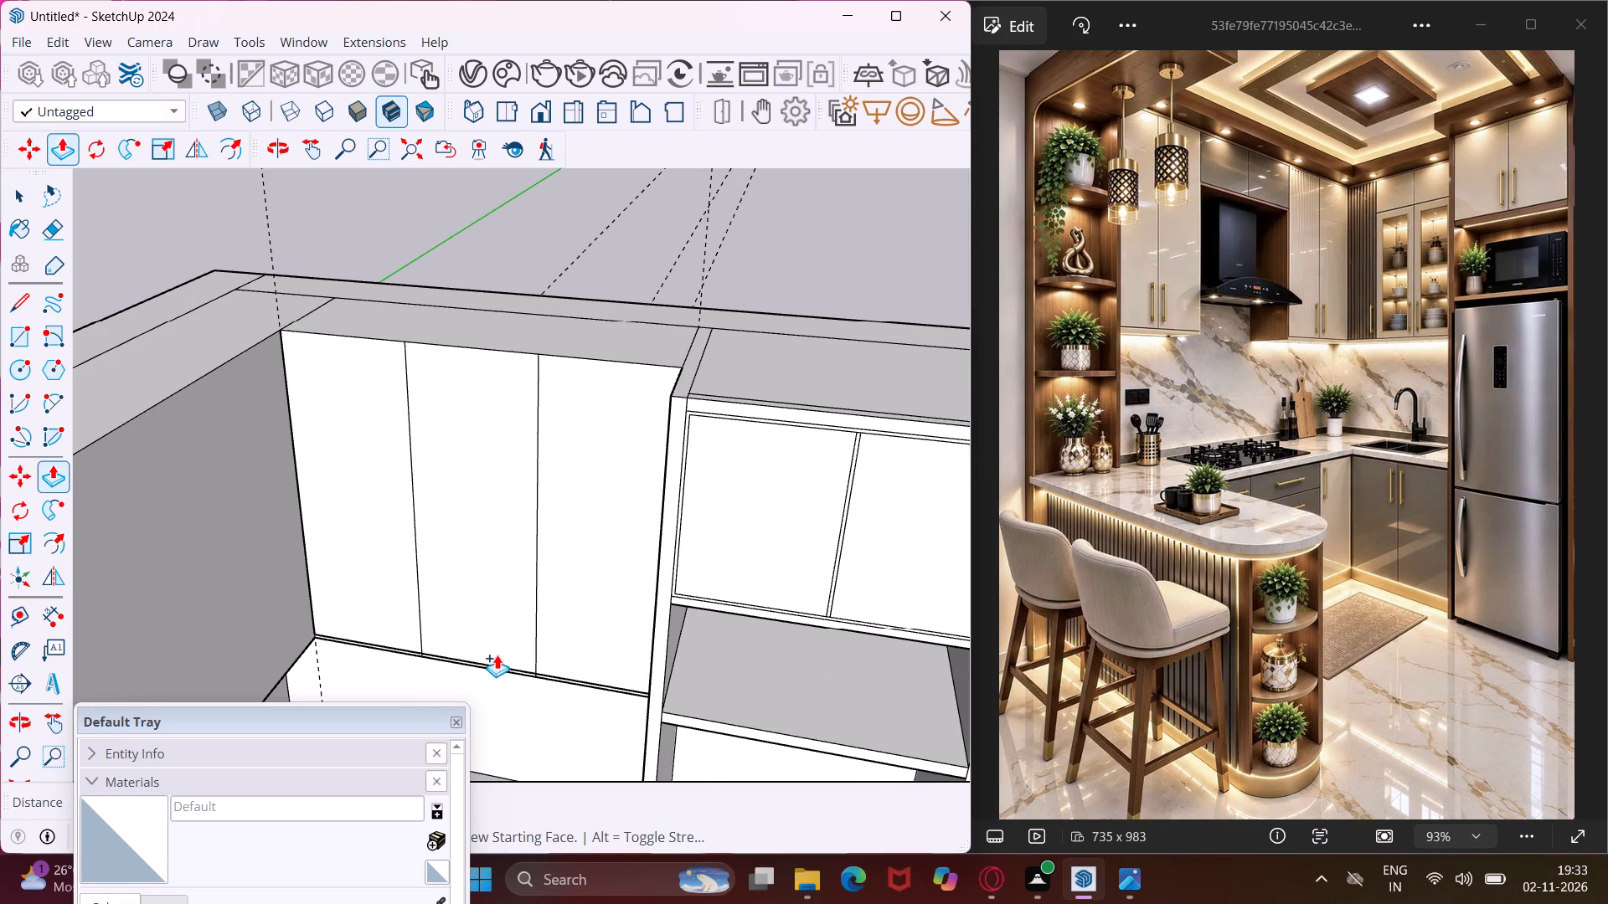
pyautogui.scroll(5, 497, 655)
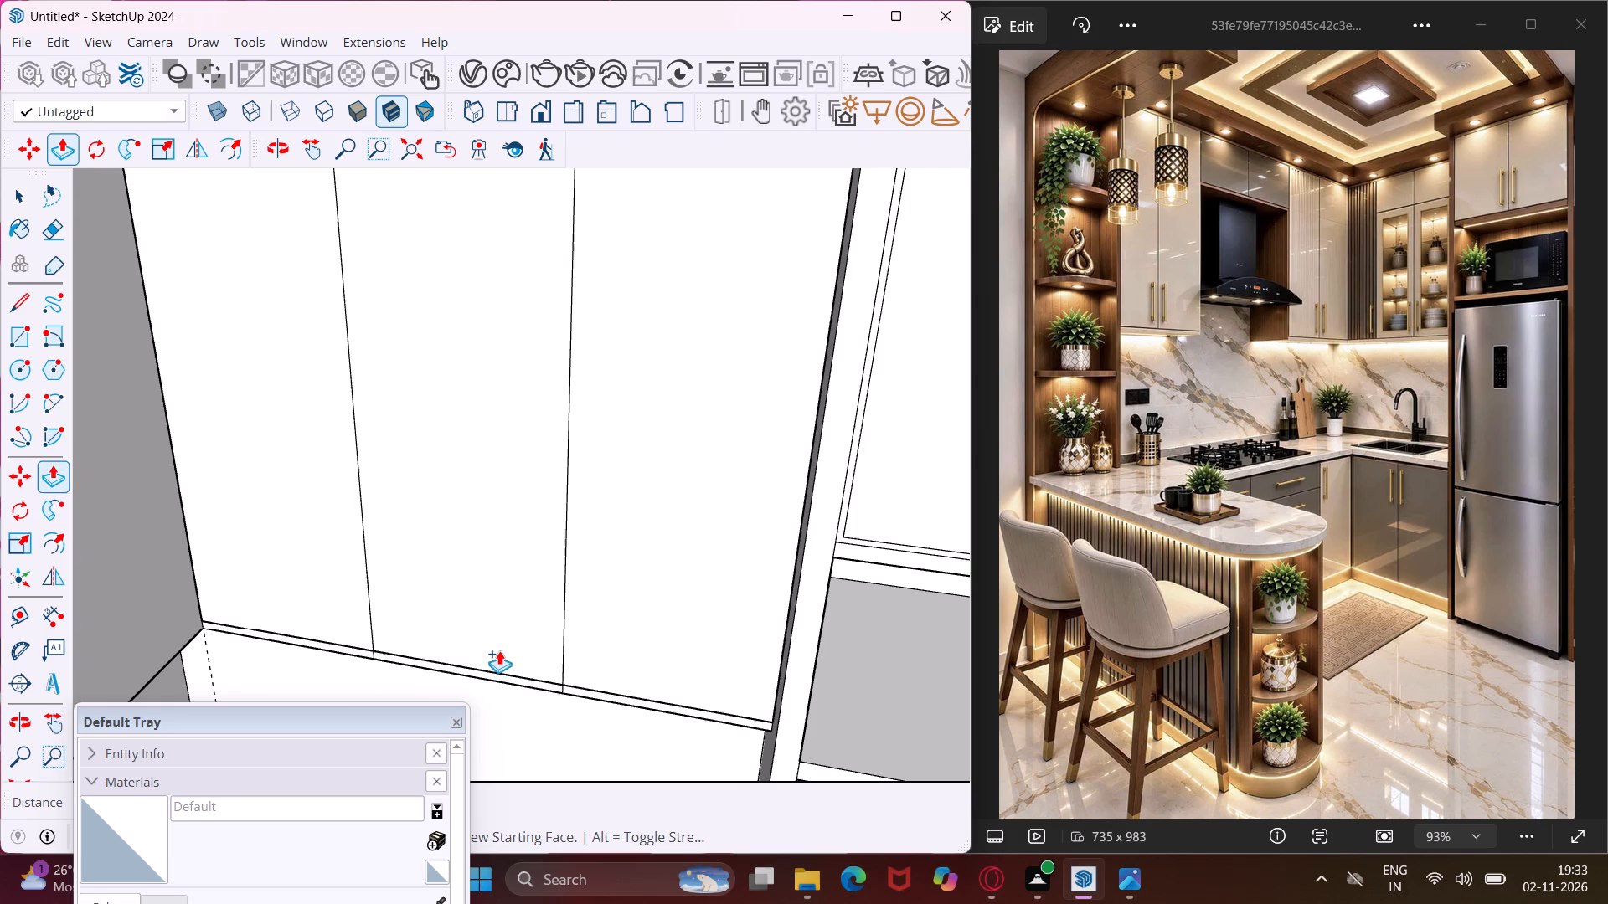
pyautogui.click(500, 650)
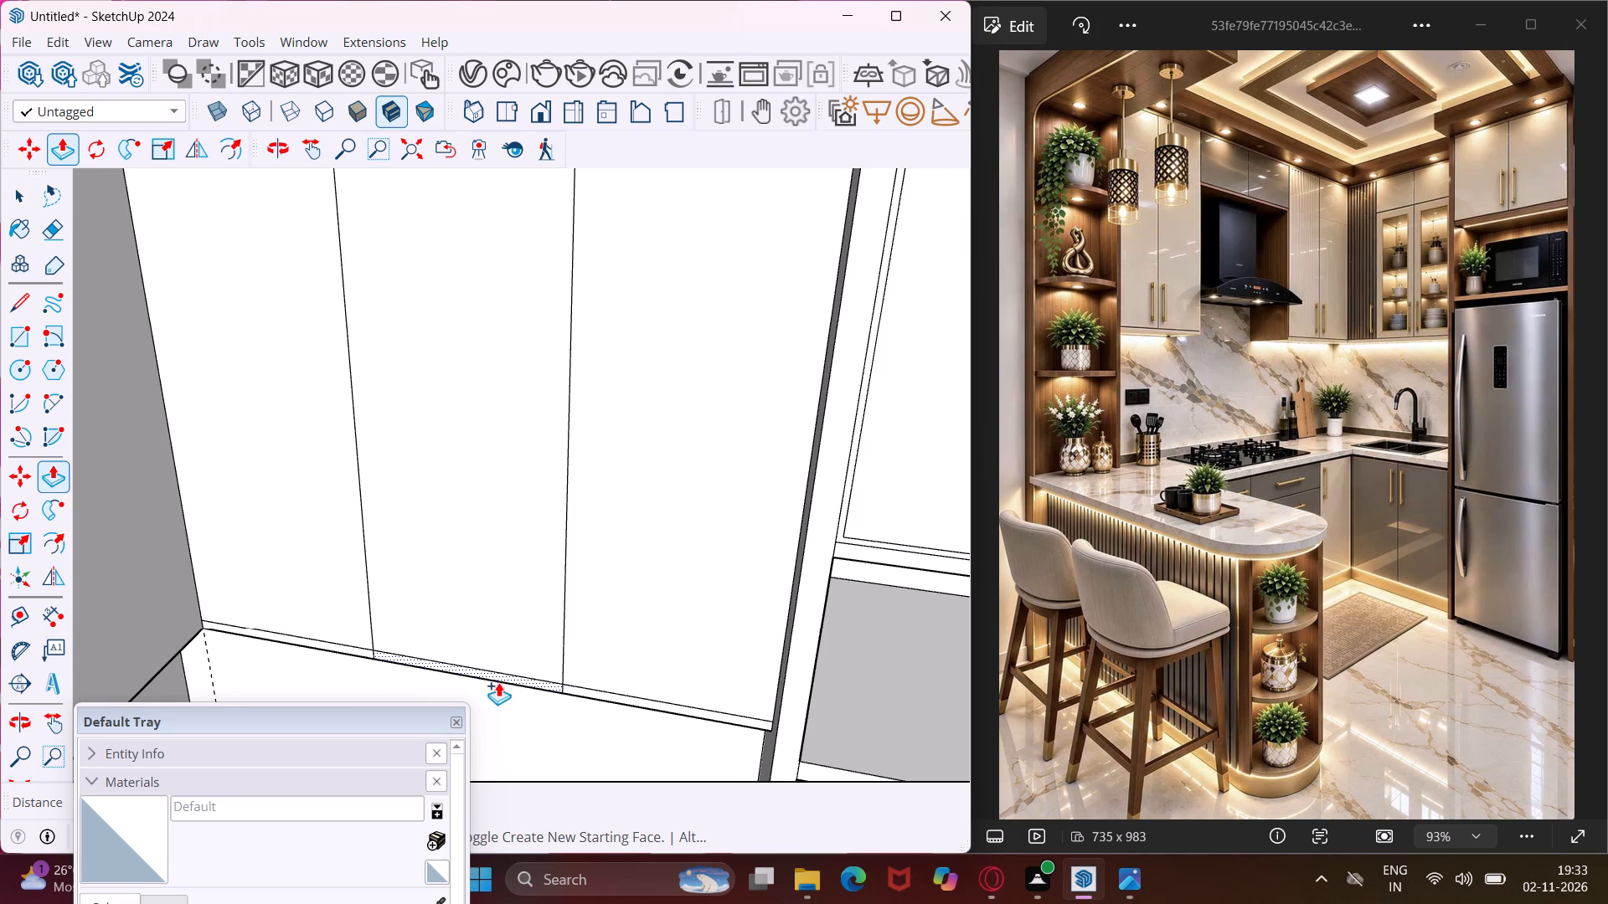
pyautogui.press('Escape')
pyautogui.press('space')
pyautogui.press('space')
# Copy the three segments of the strip line above the upper cabinet's bottom edge upward by 0.4".
pyautogui.scroll(4, 355, 641)
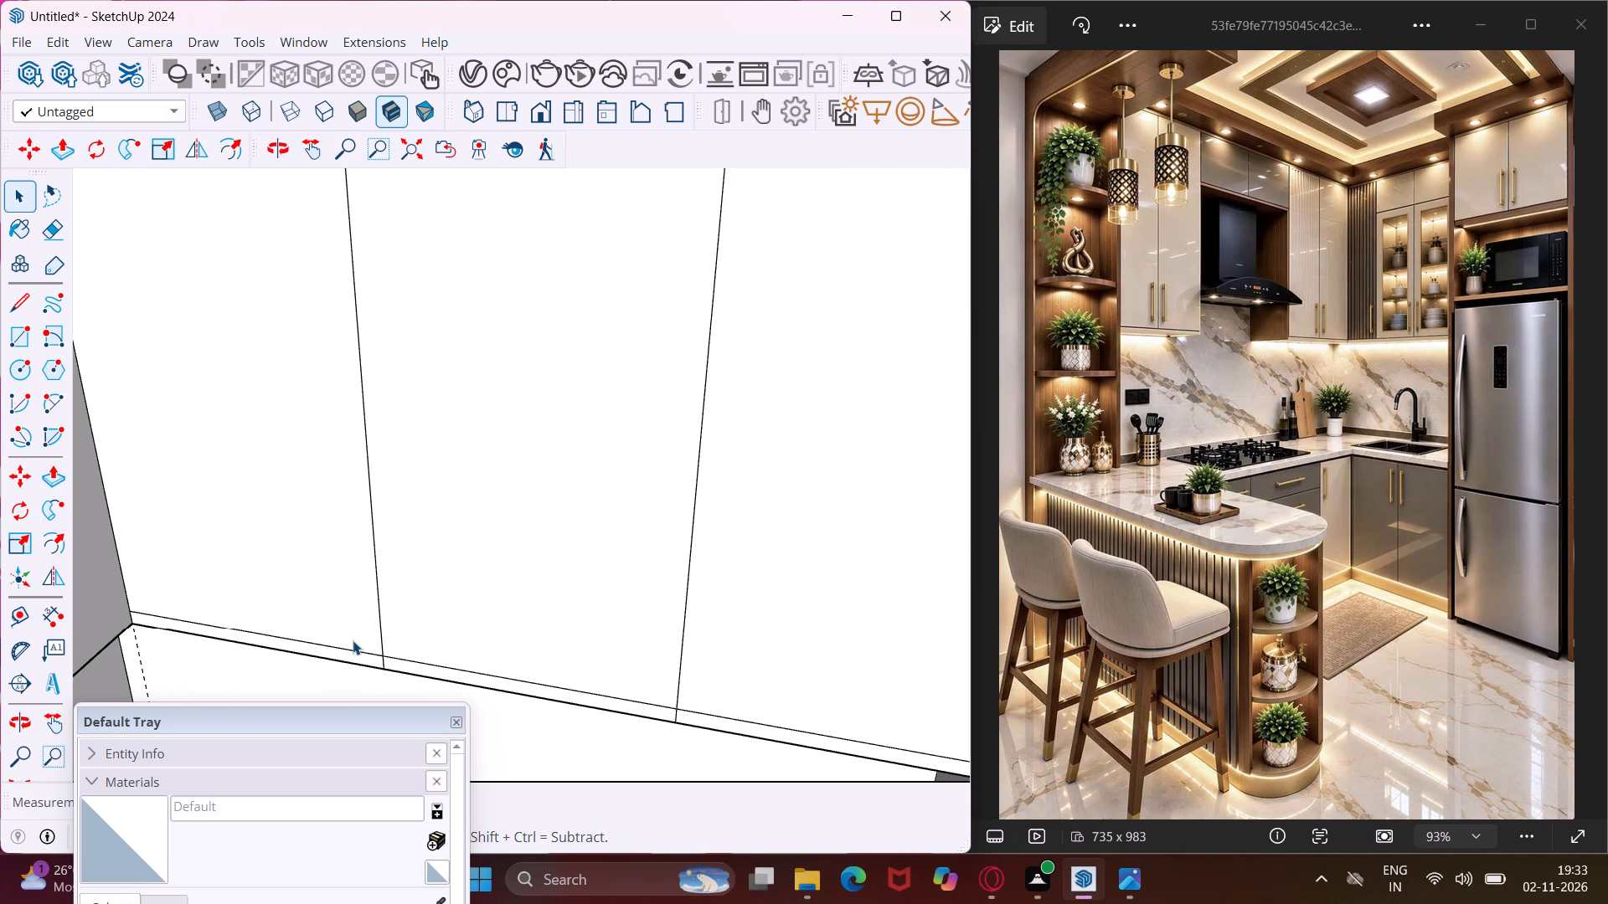
pyautogui.click(348, 647)
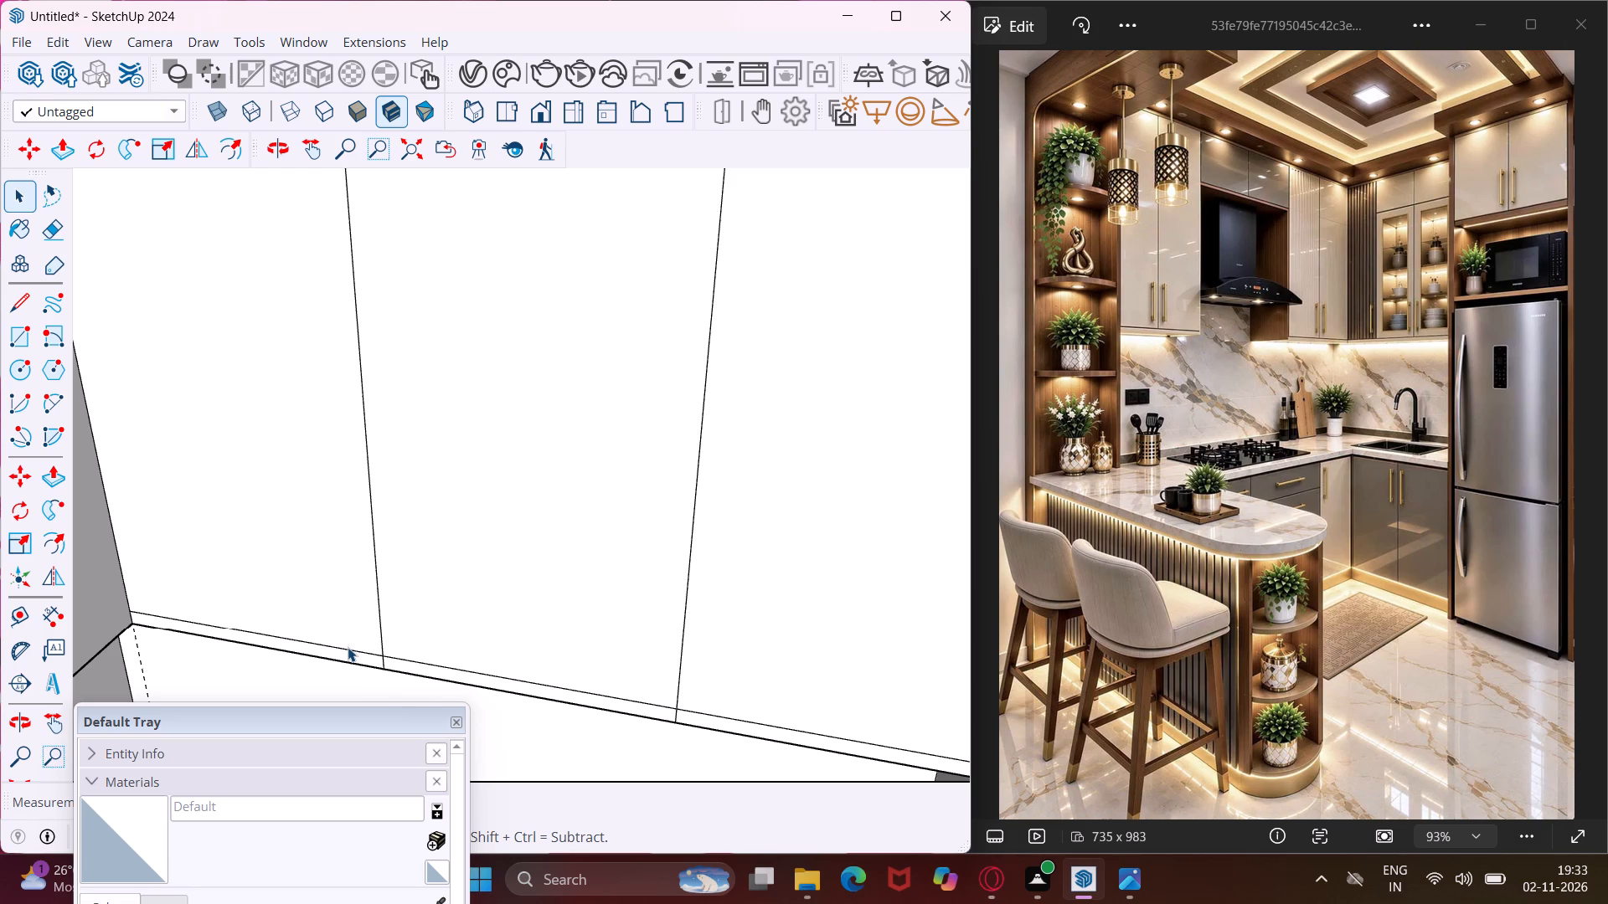
pyautogui.click(354, 651)
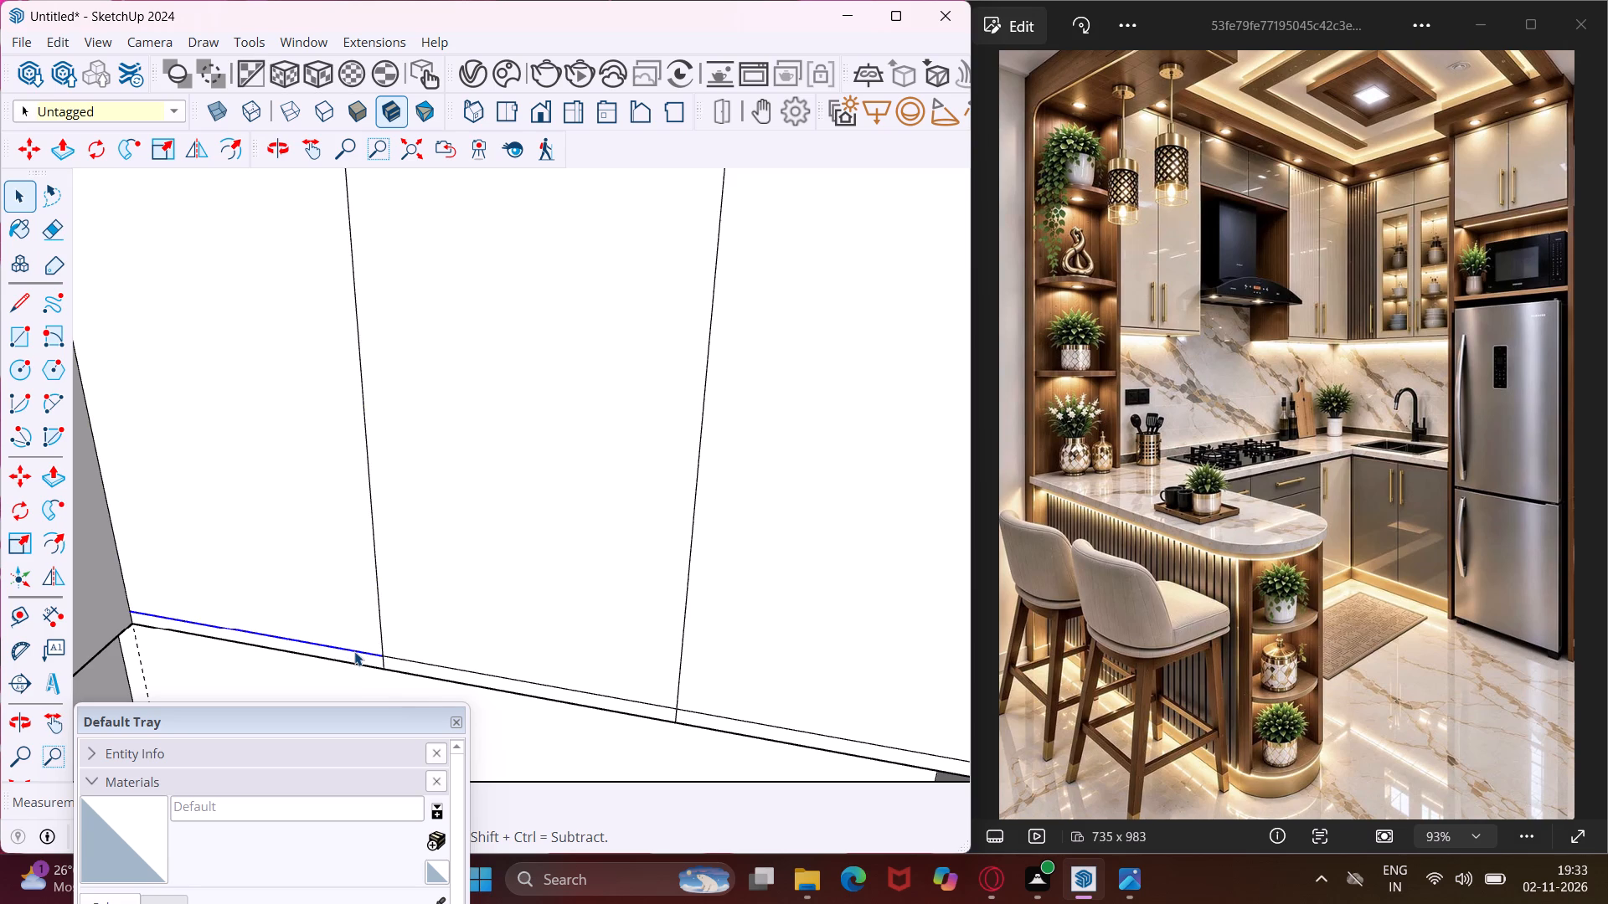
pyautogui.keyDown('ctrl'); pyautogui.click(453, 668); pyautogui.keyUp('ctrl')
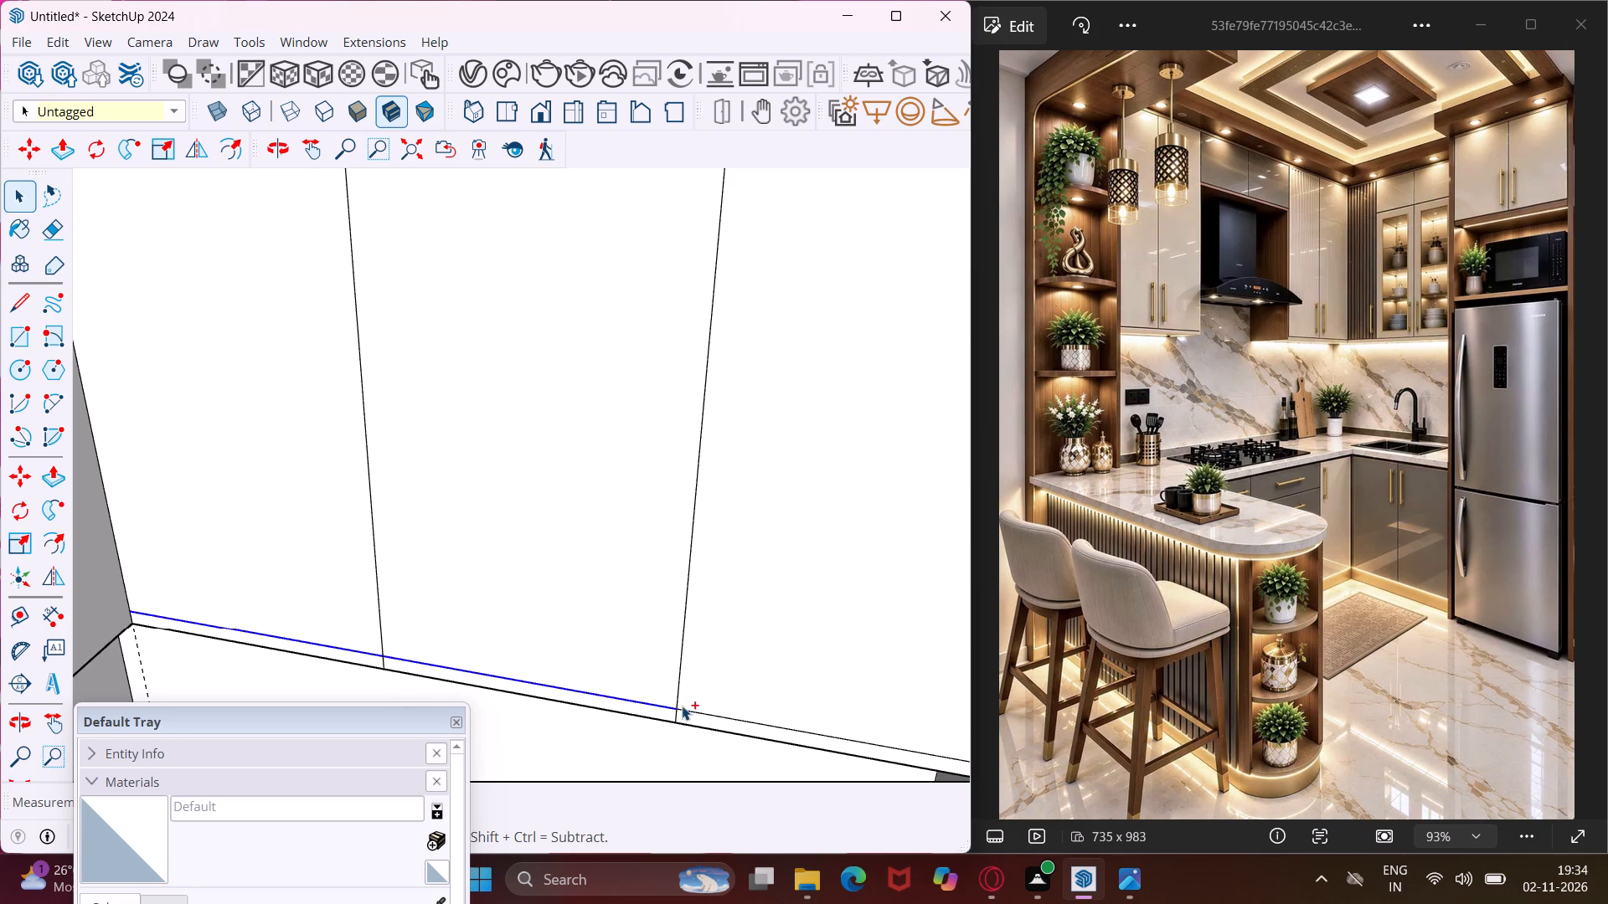
pyautogui.keyDown('ctrl'); pyautogui.click(688, 711); pyautogui.keyUp('ctrl')
pyautogui.press('m')
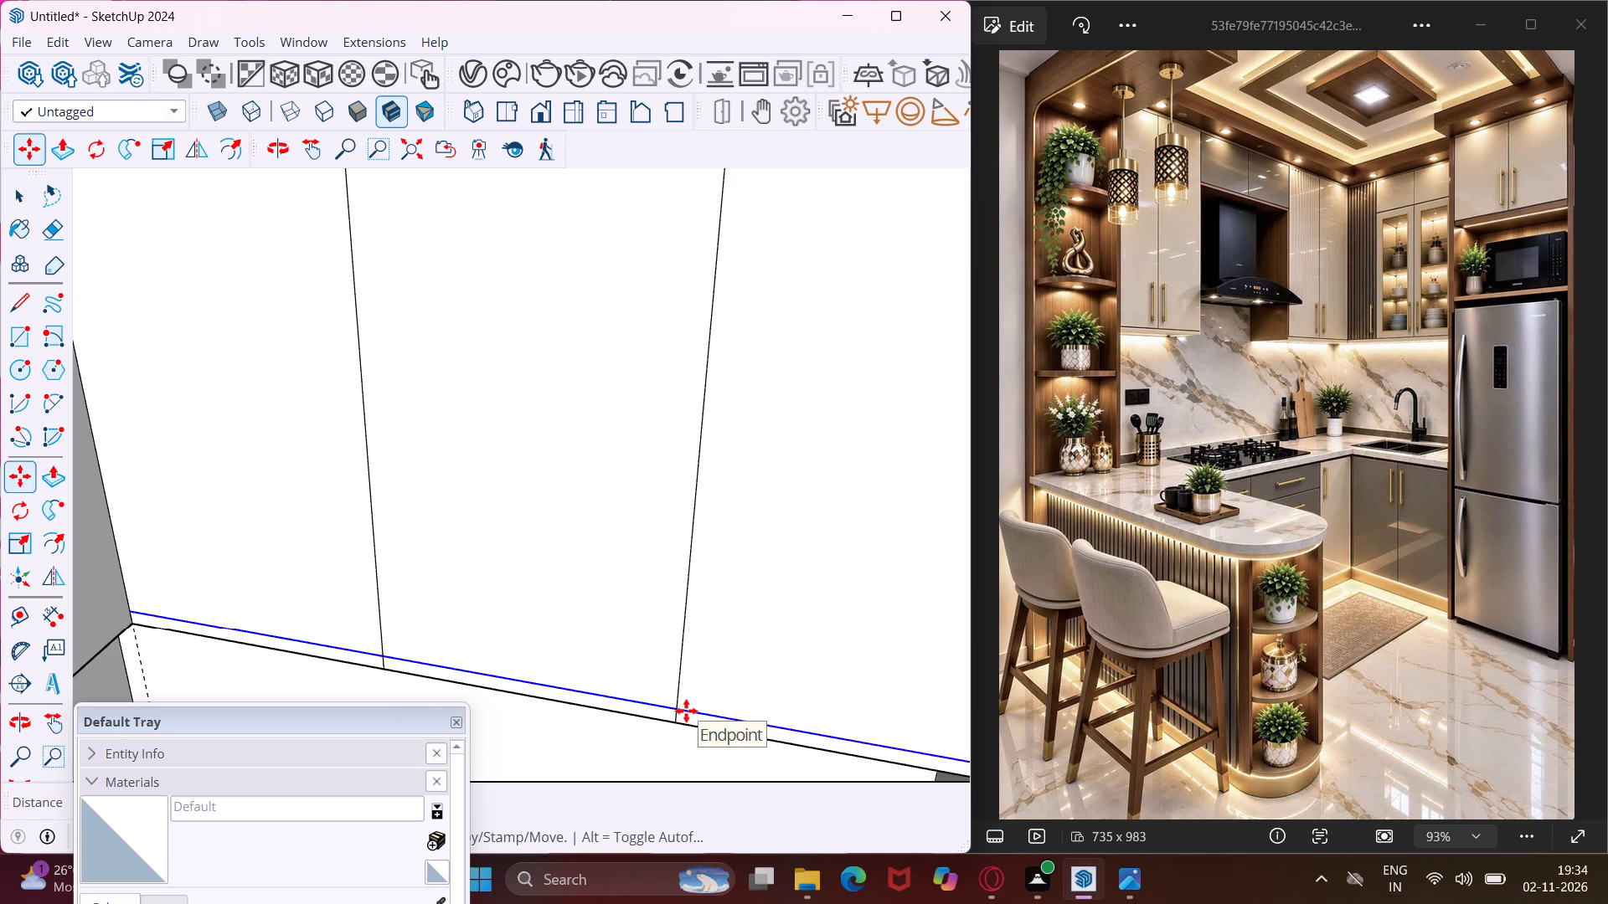
pyautogui.scroll(2, 156, 583)
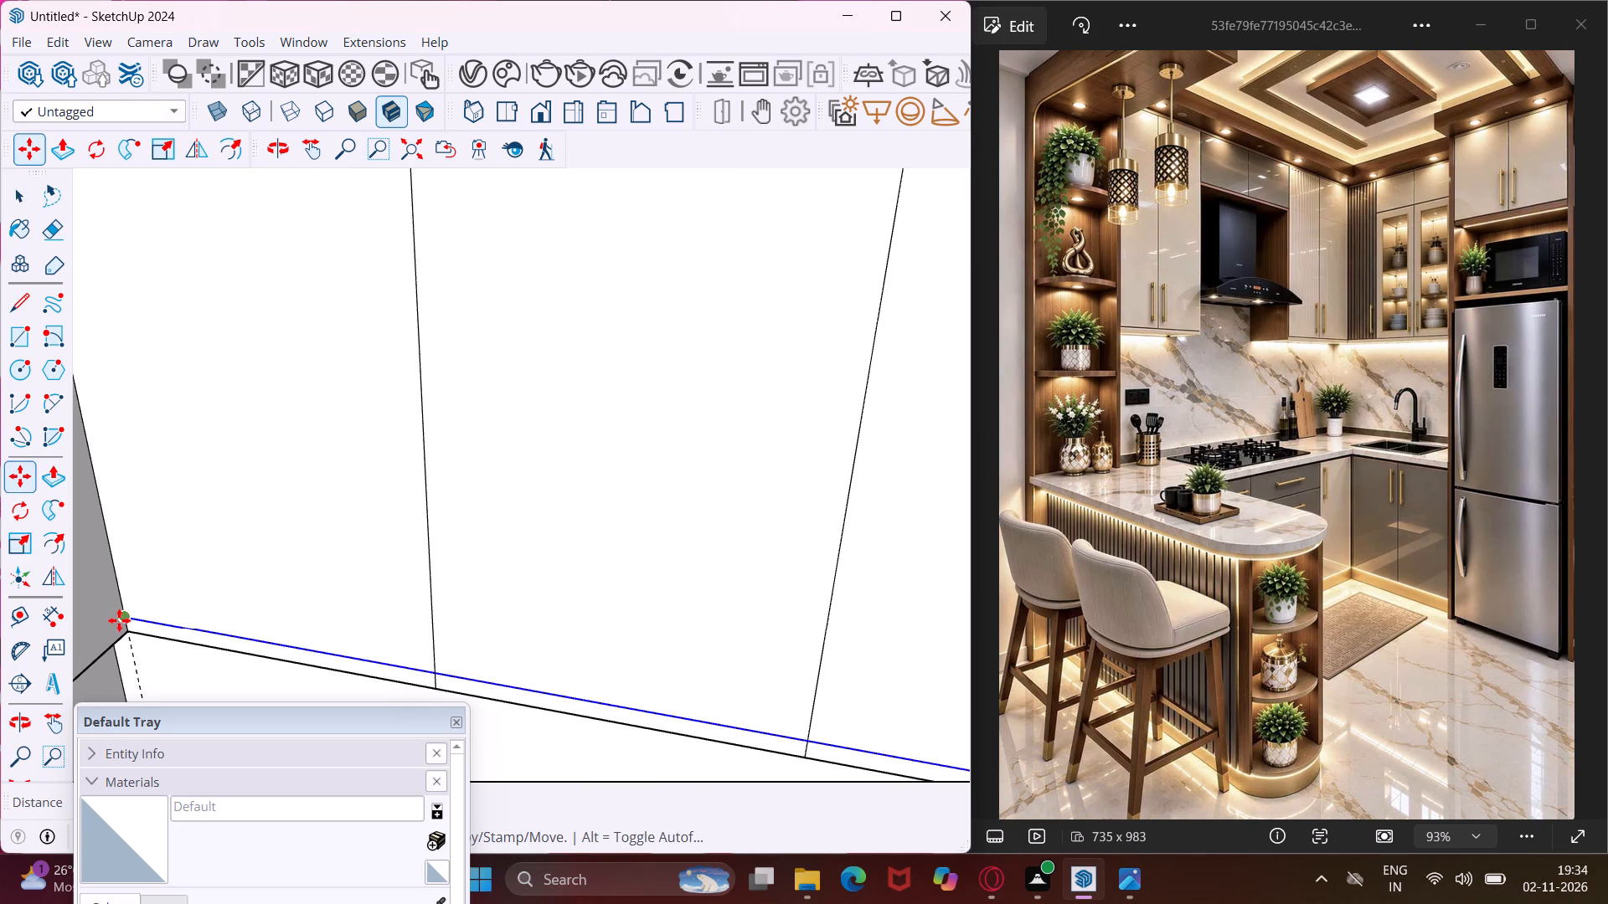
pyautogui.click(121, 619)
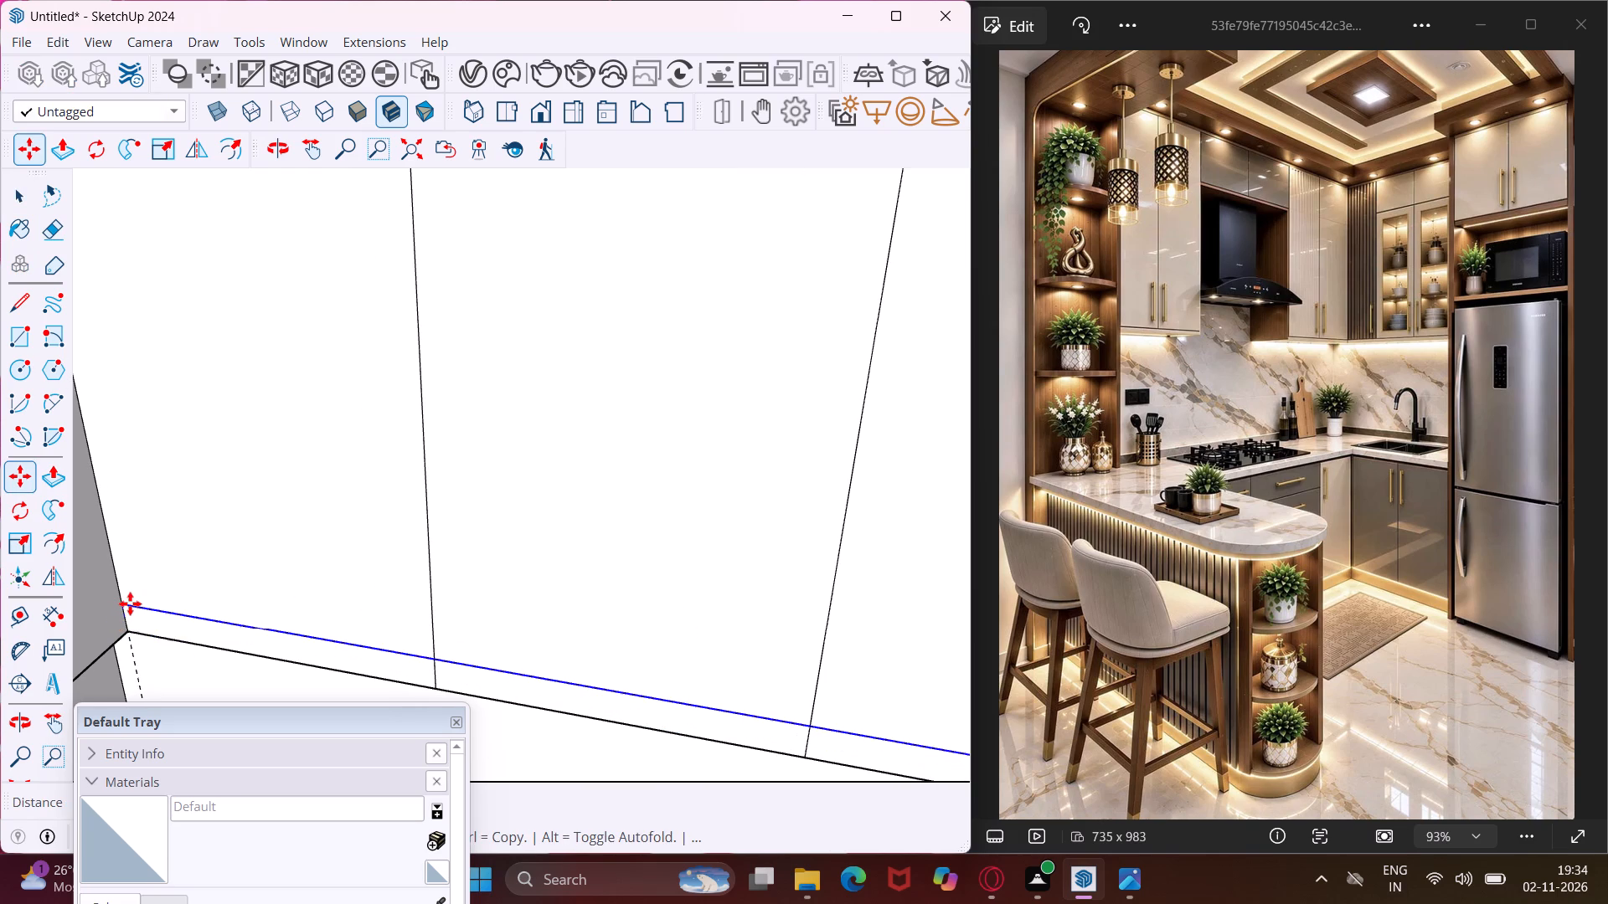
pyautogui.write('.4"')
pyautogui.press('Return')
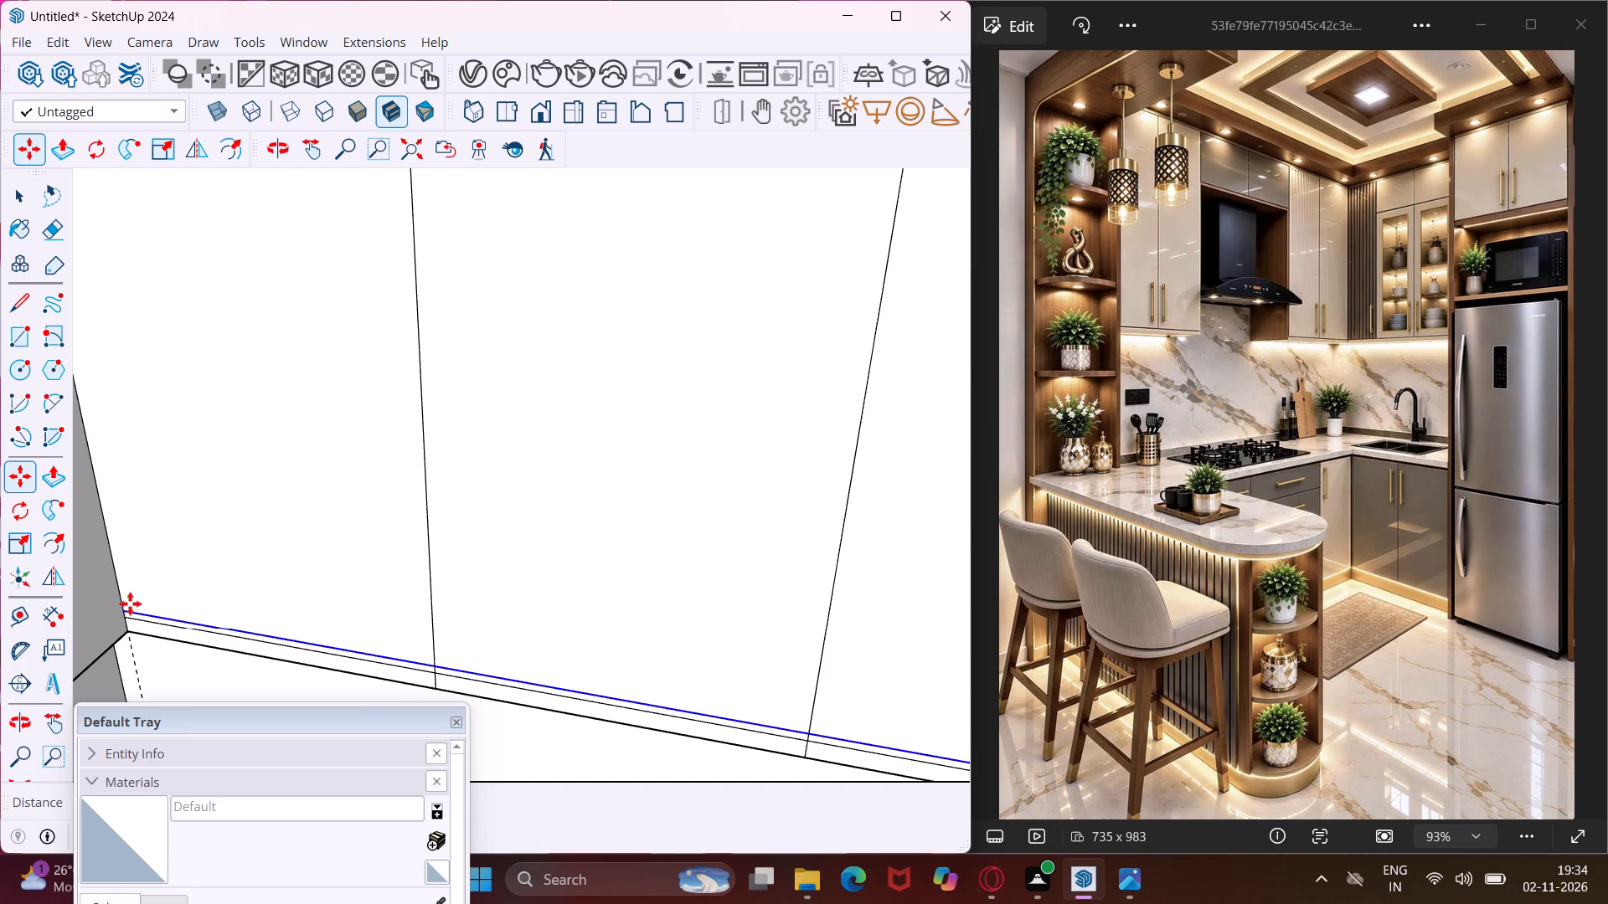
# Examine the upper cabinet's door divisions and bottom strip lines beside the fridge unit, zooming out to the whole kitchen.
pyautogui.scroll(-4, 130, 604)
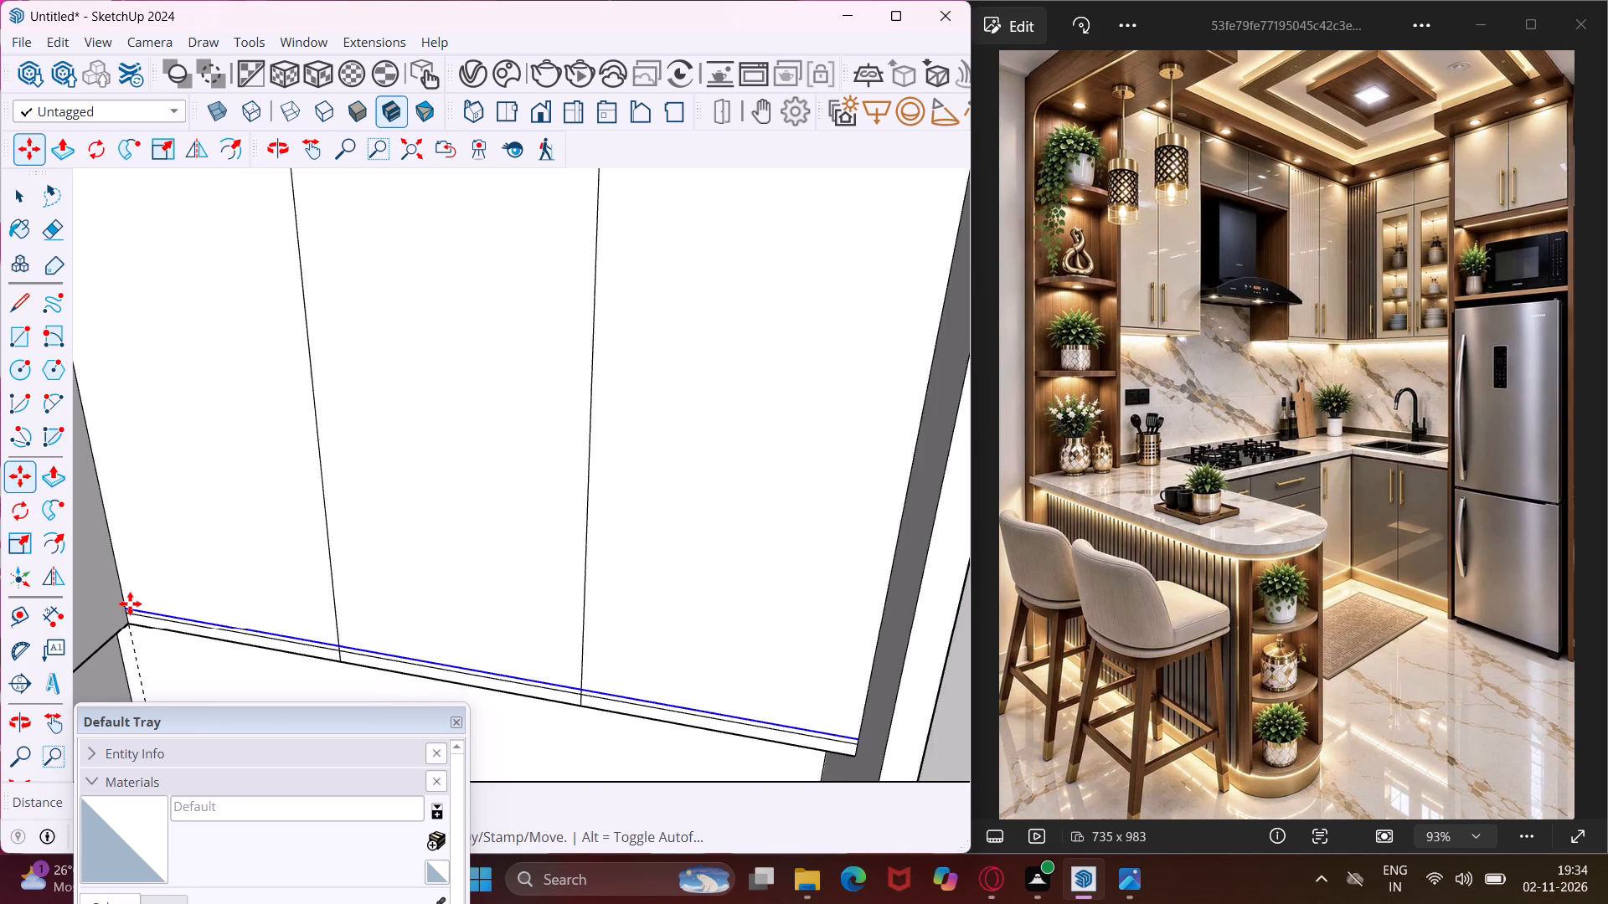
pyautogui.scroll(-6, 130, 604)
pyautogui.press('Escape')
pyautogui.press('space')
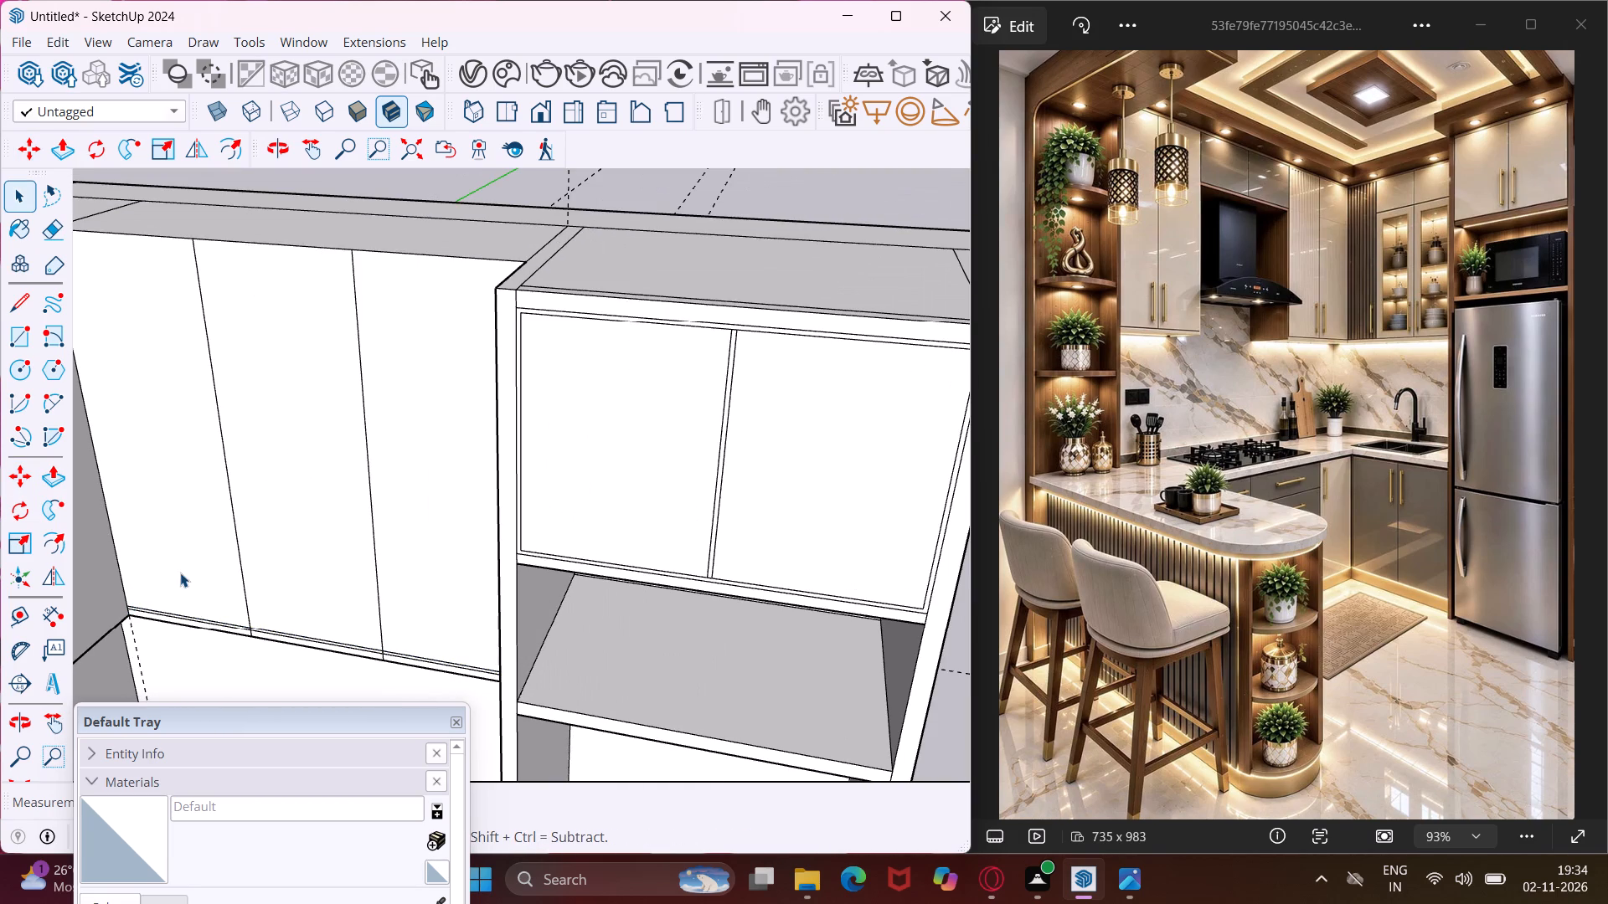
pyautogui.moveTo(180, 573); pyautogui.dragTo(369, 408, button='middle')
pyautogui.scroll(-4, 374, 392)
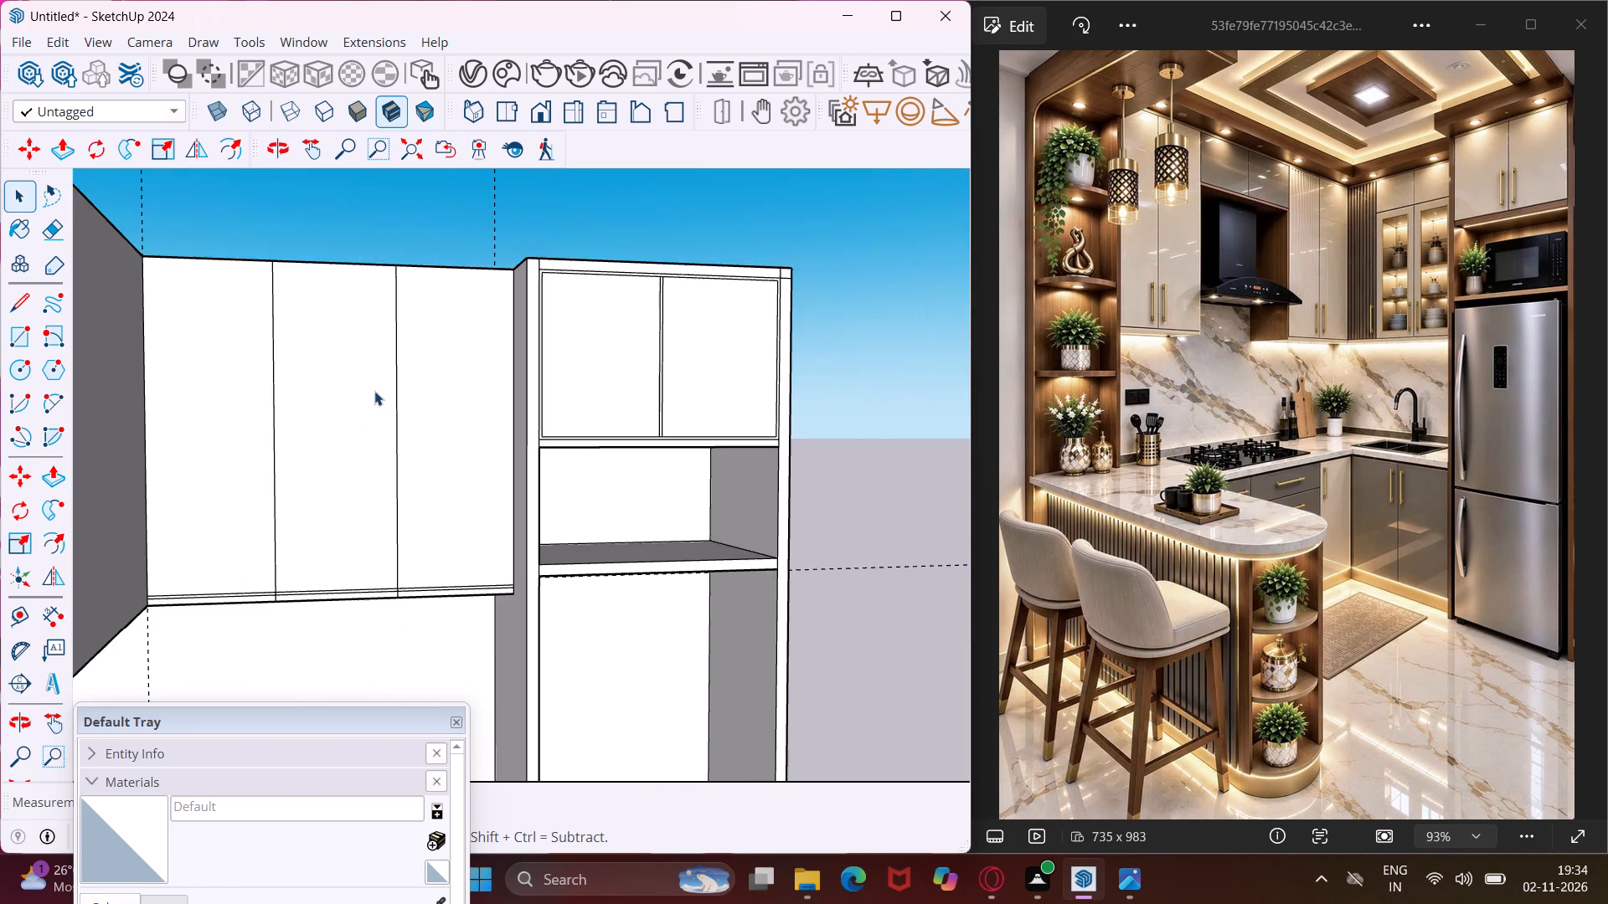
pyautogui.scroll(-7, 374, 391)
pyautogui.moveTo(273, 523); pyautogui.dragTo(134, 482, button='middle')
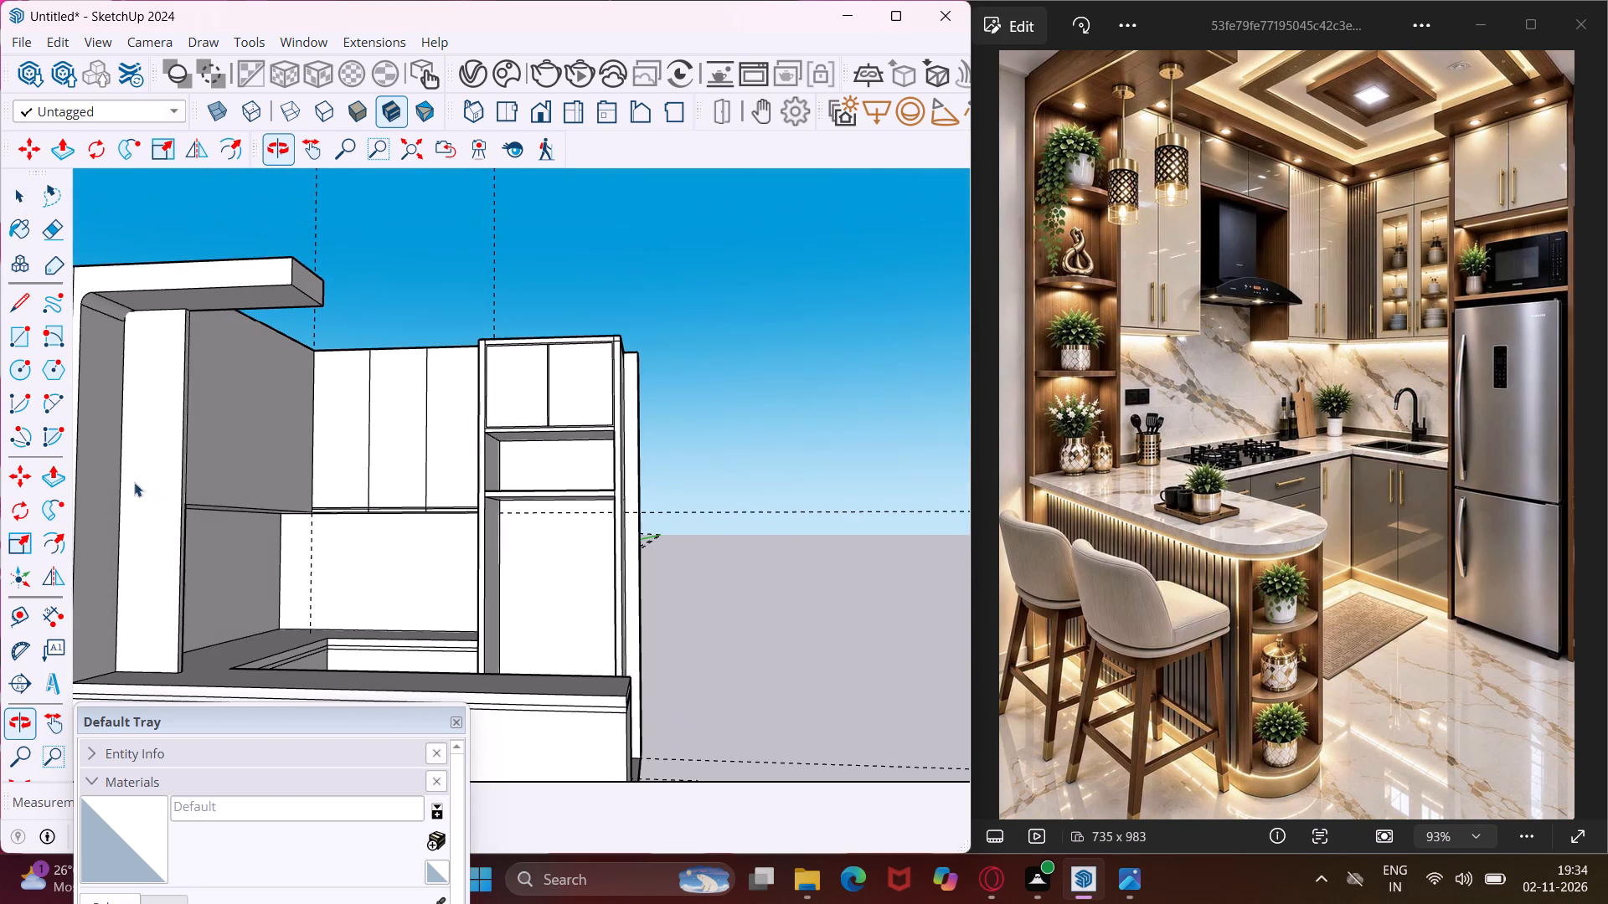
pyautogui.moveTo(134, 482); pyautogui.dragTo(138, 484, button='middle')
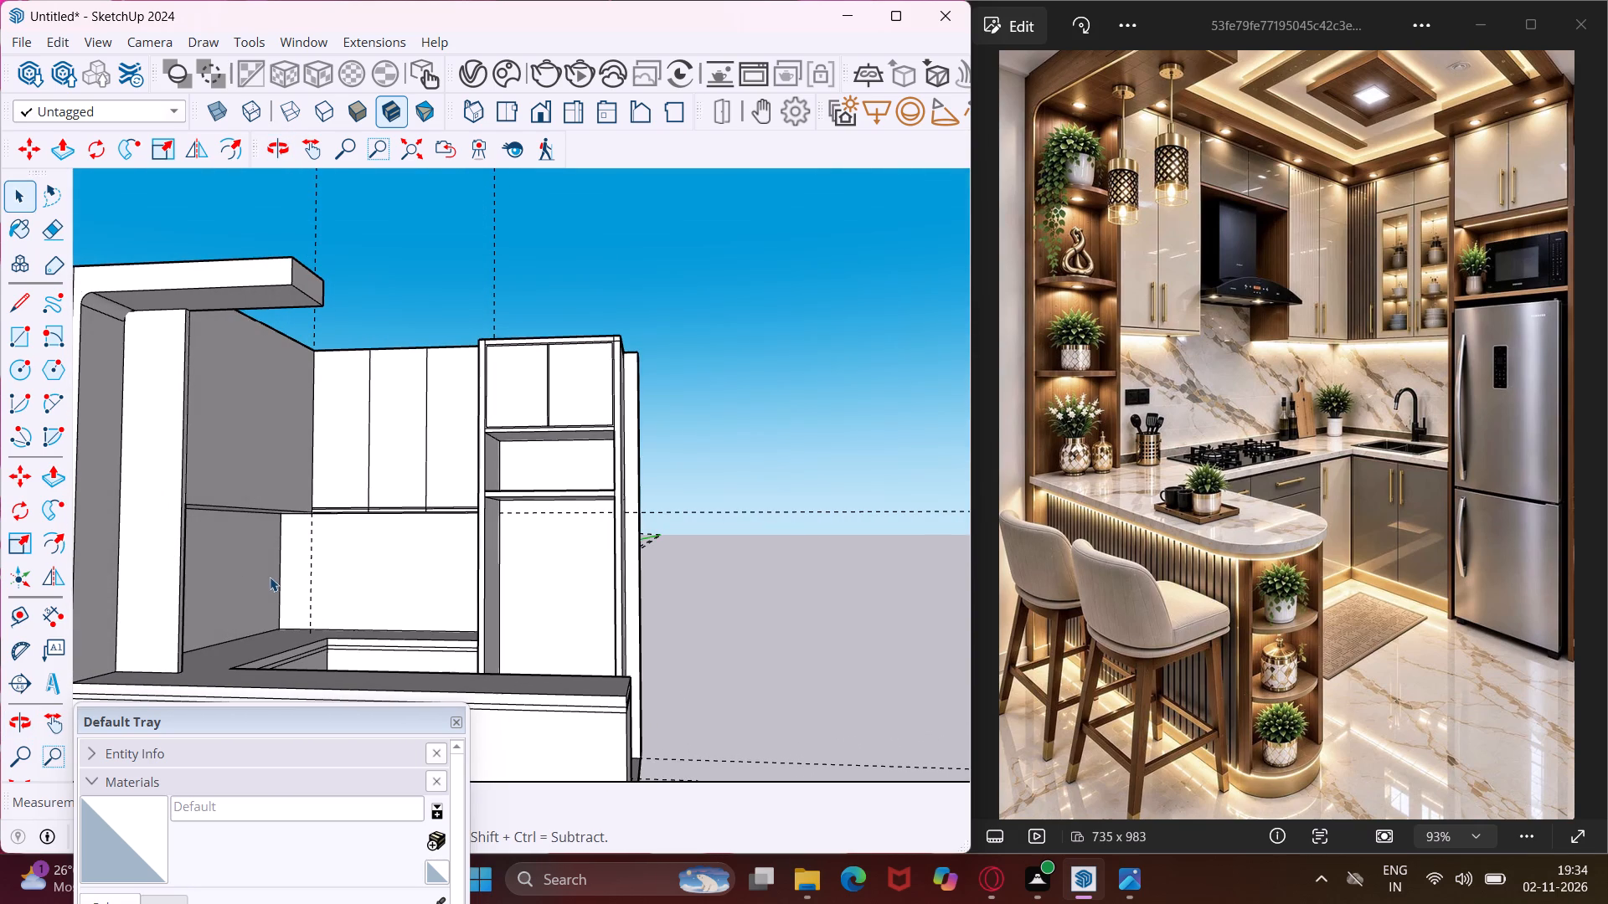
# Copy the upper cabinets' inner corner vertical edge along the long run to its shelf-niche end, dividing the span by 6.
pyautogui.moveTo(254, 447); pyautogui.dragTo(20, 474, button='middle')
pyautogui.scroll(9, 193, 391)
pyautogui.moveTo(191, 390); pyautogui.dragTo(80, 405, button='middle')
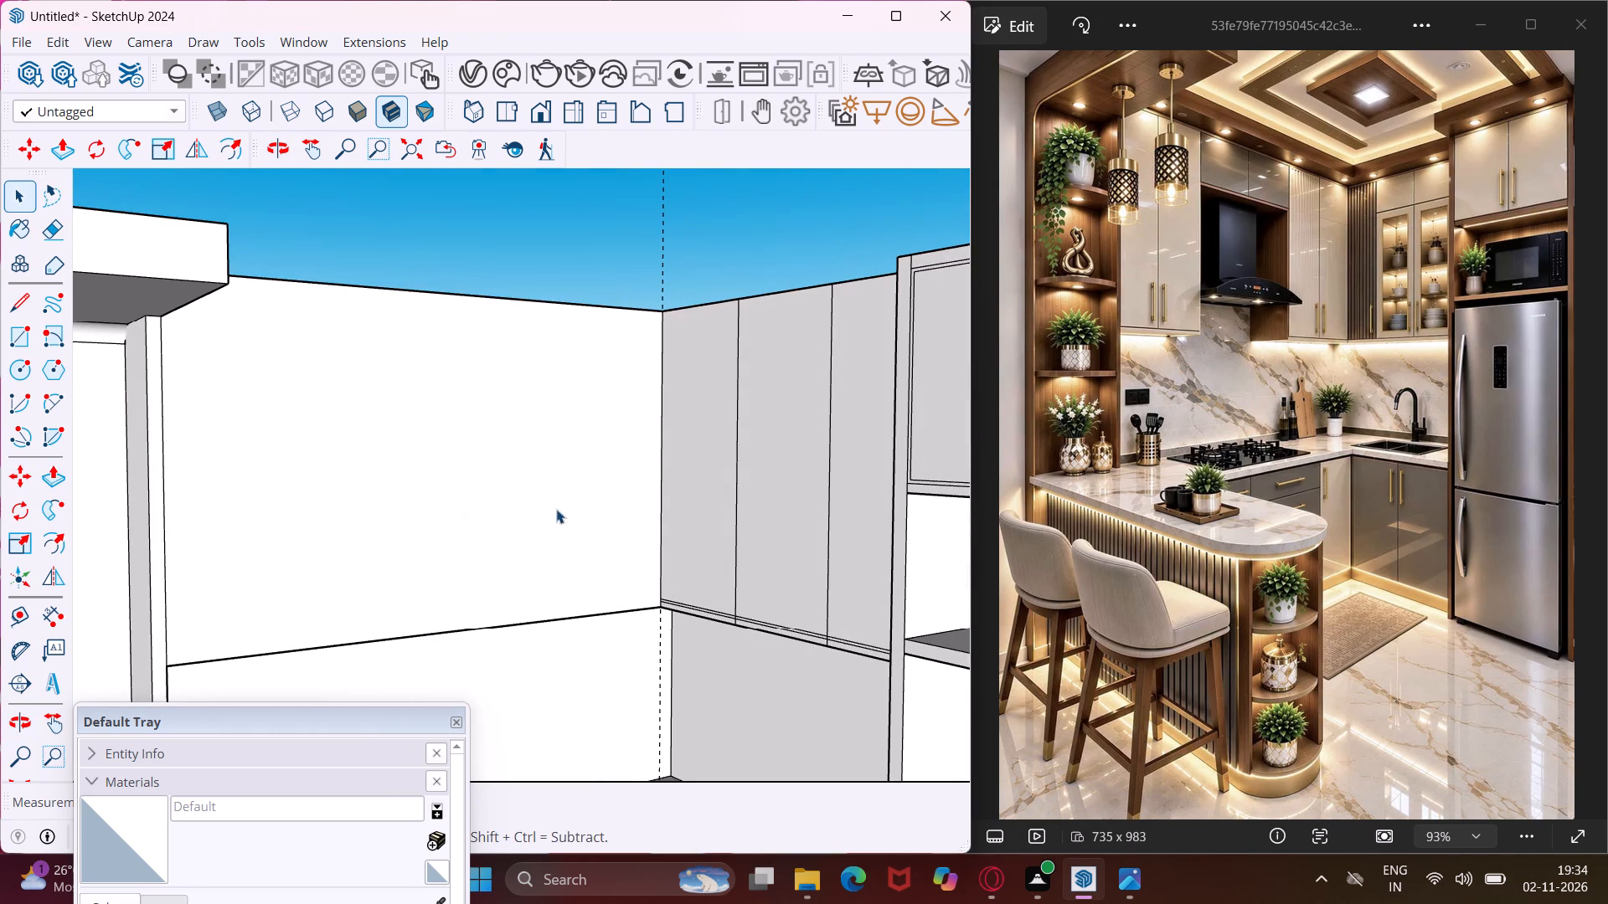
pyautogui.click(661, 562)
pyautogui.press('m')
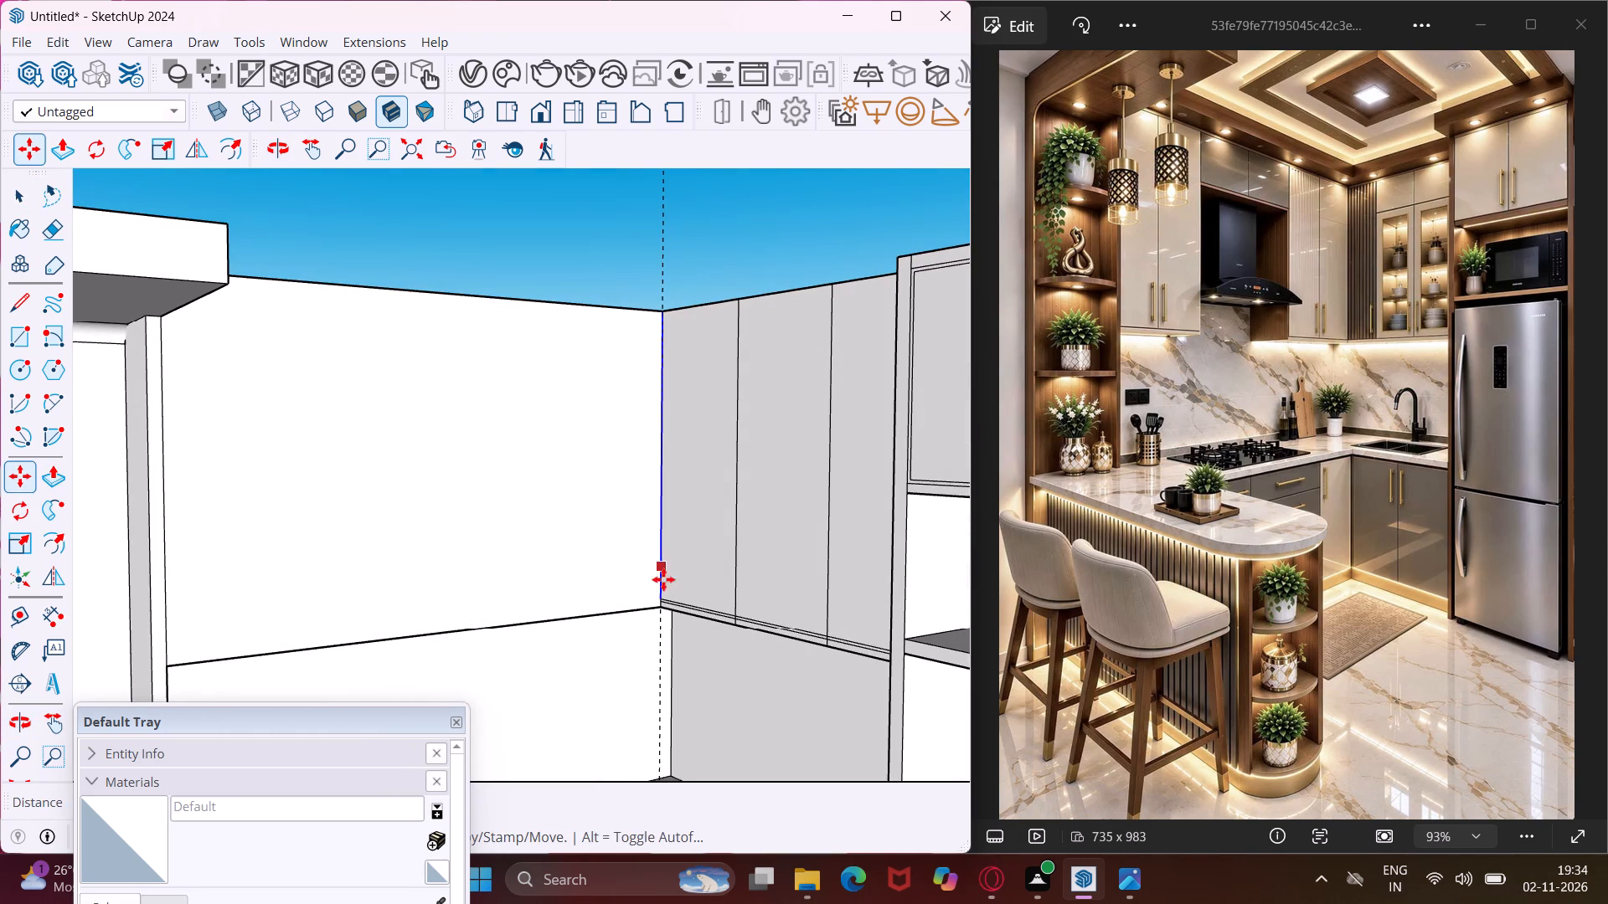
pyautogui.scroll(6, 670, 603)
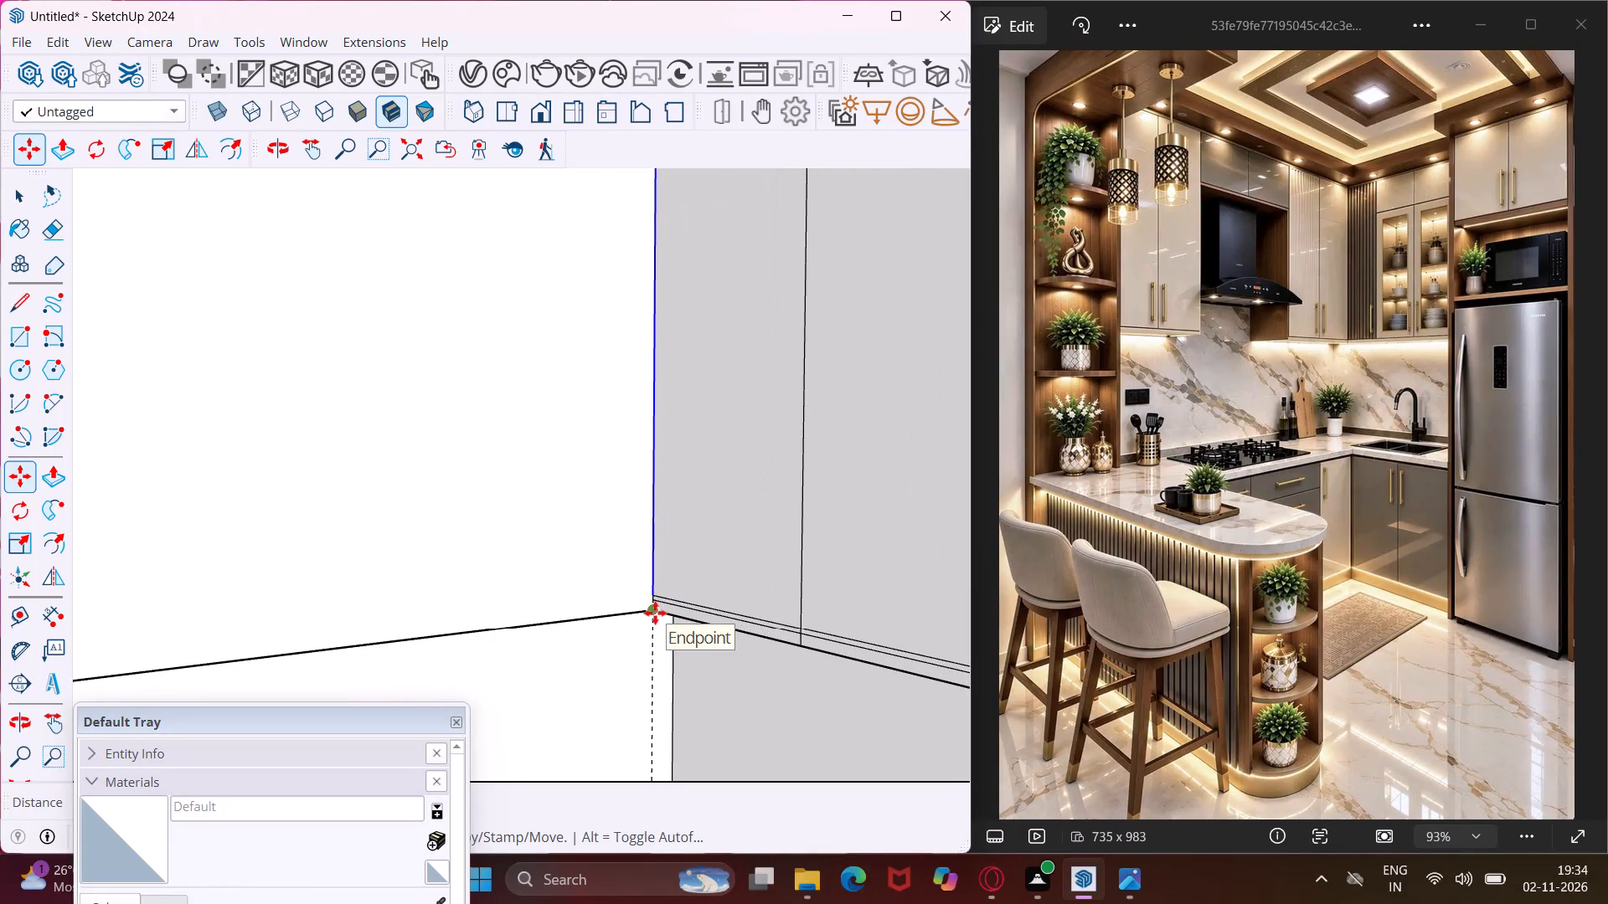
pyautogui.scroll(3, 655, 599)
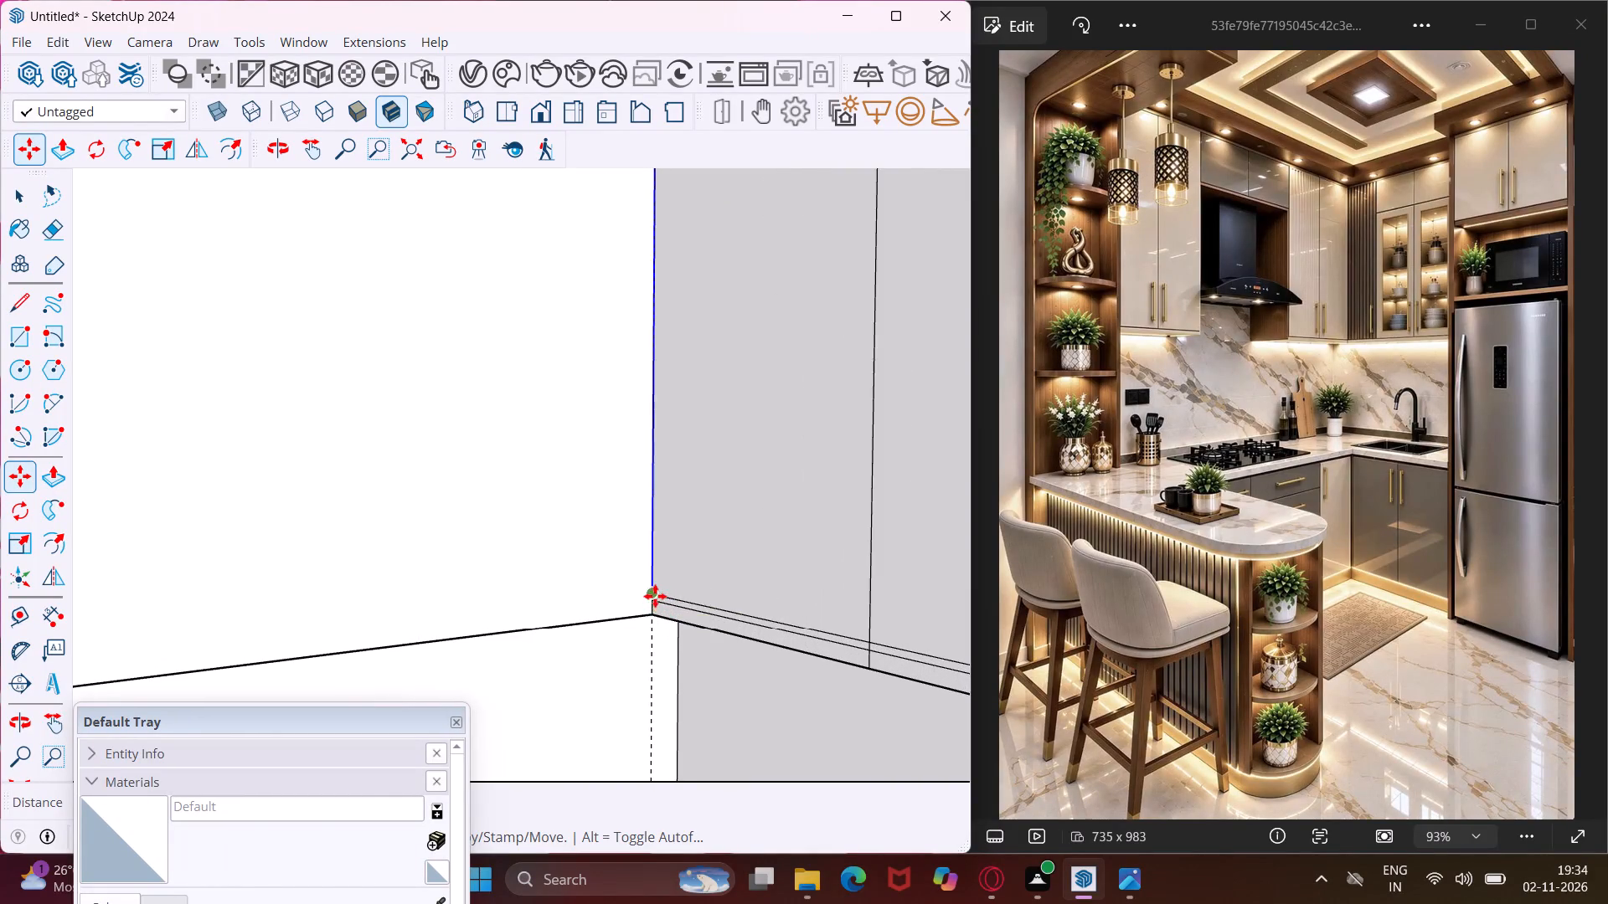
pyautogui.scroll(3, 655, 596)
pyautogui.click(654, 595)
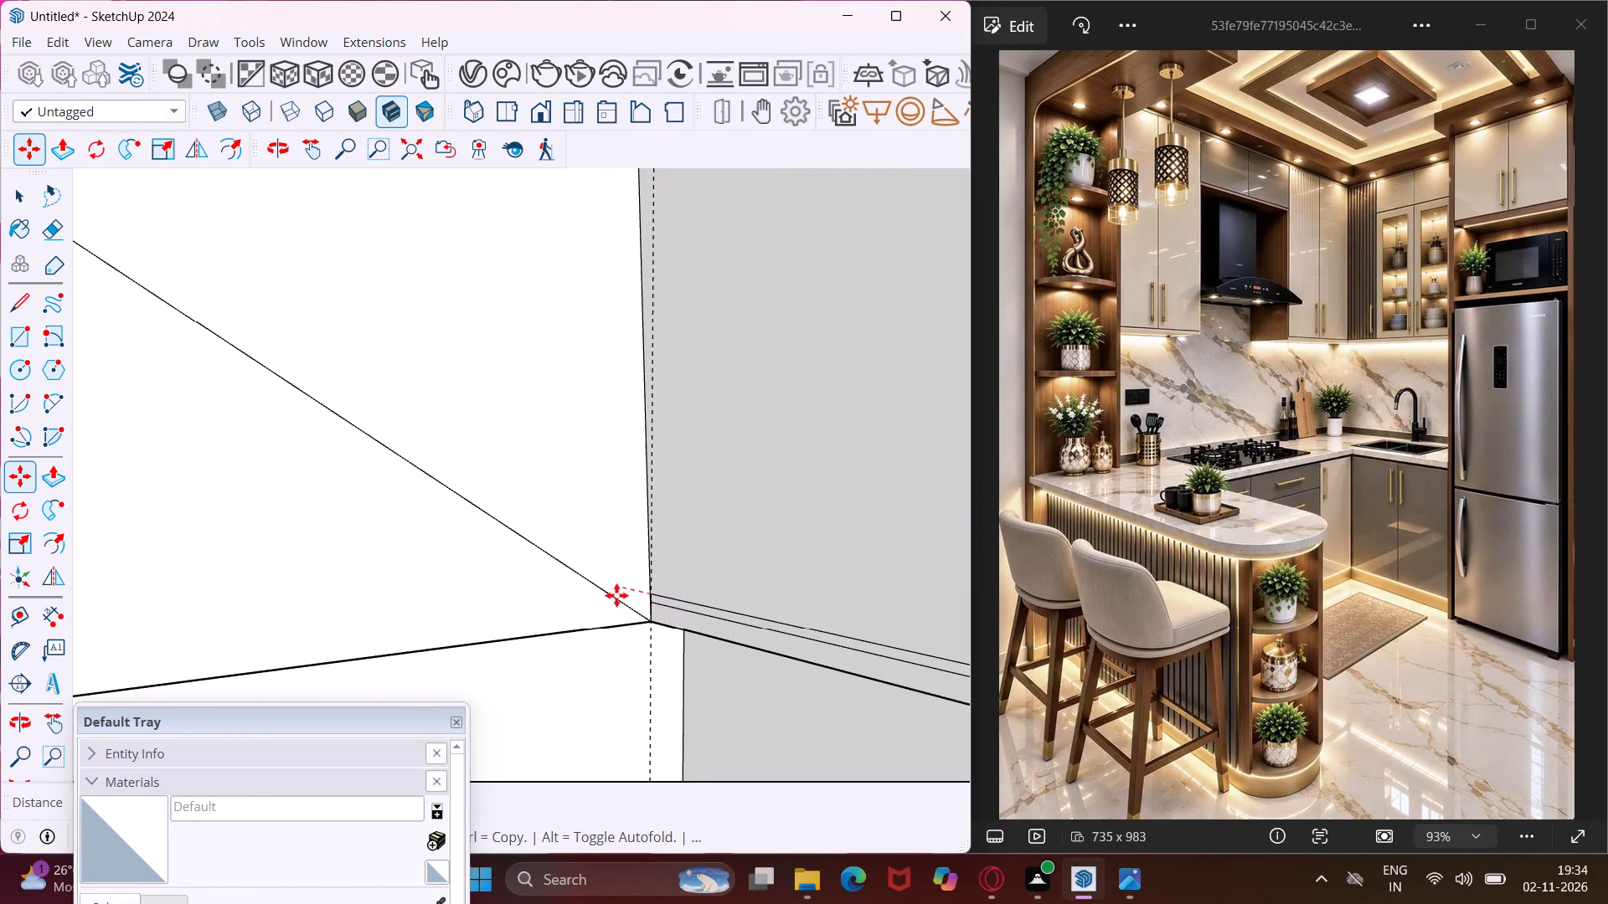
pyautogui.scroll(-16, 616, 595)
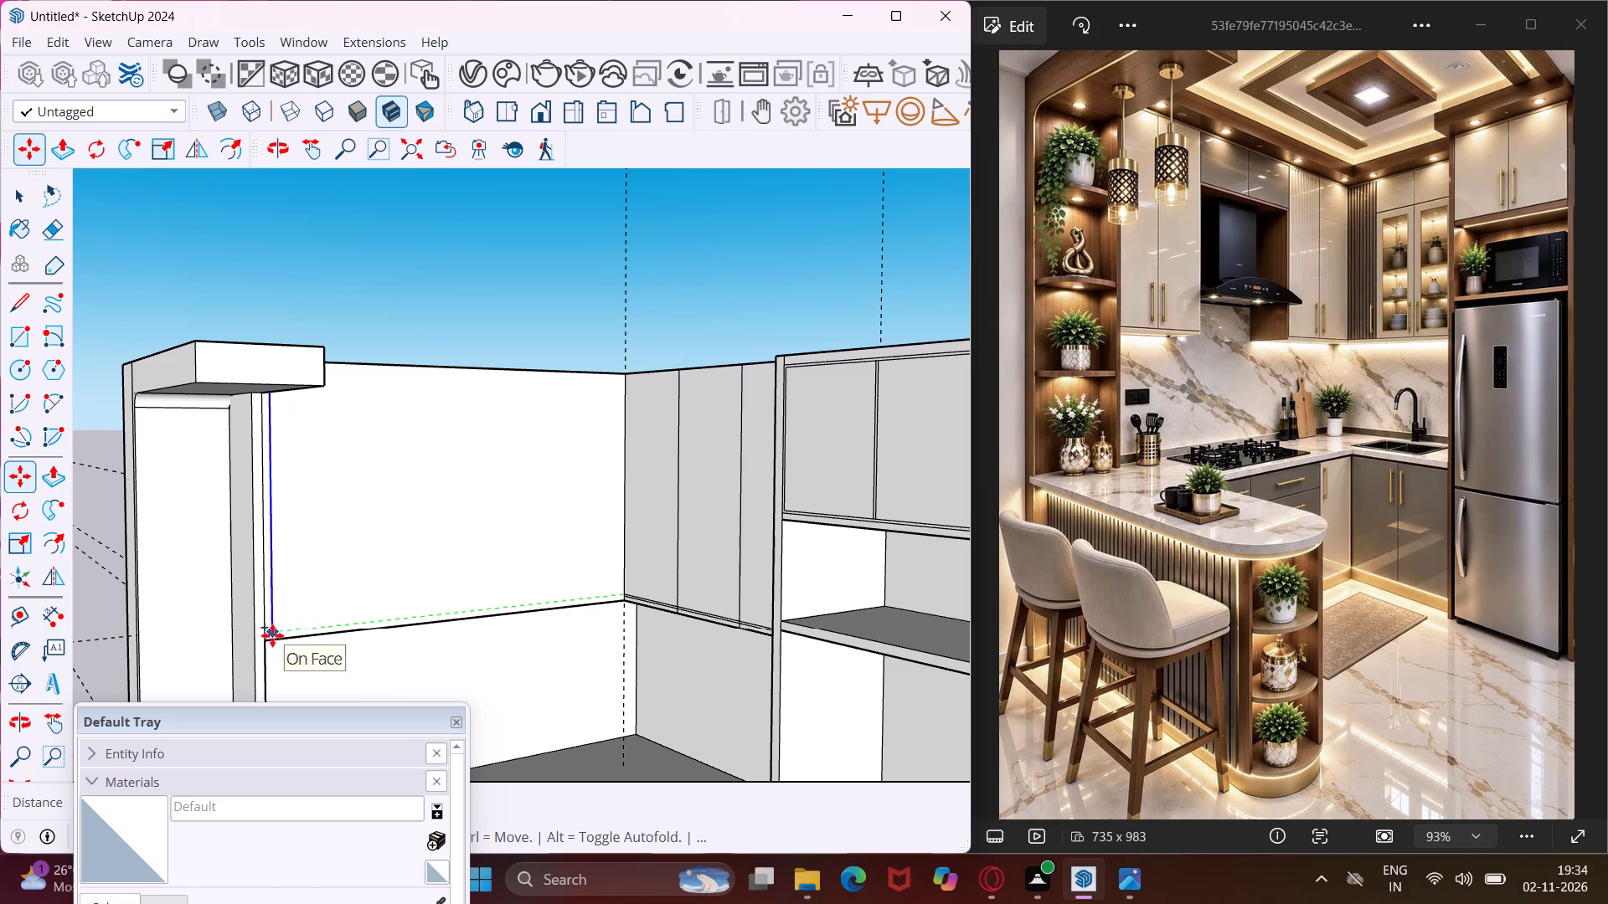
pyautogui.scroll(8, 268, 636)
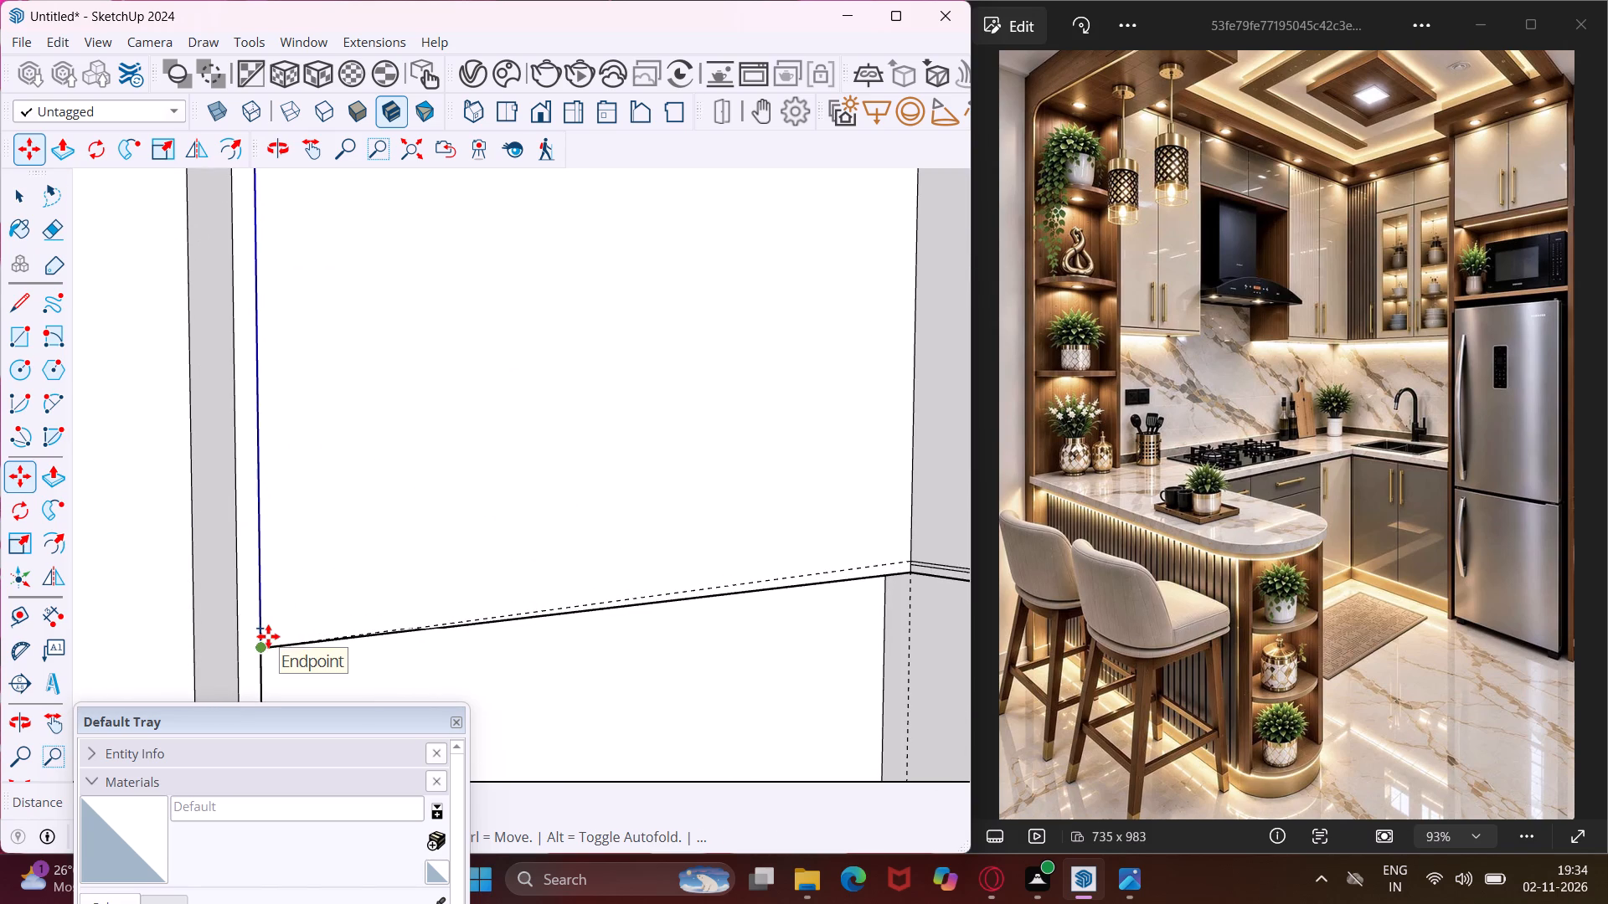
pyautogui.click(261, 630)
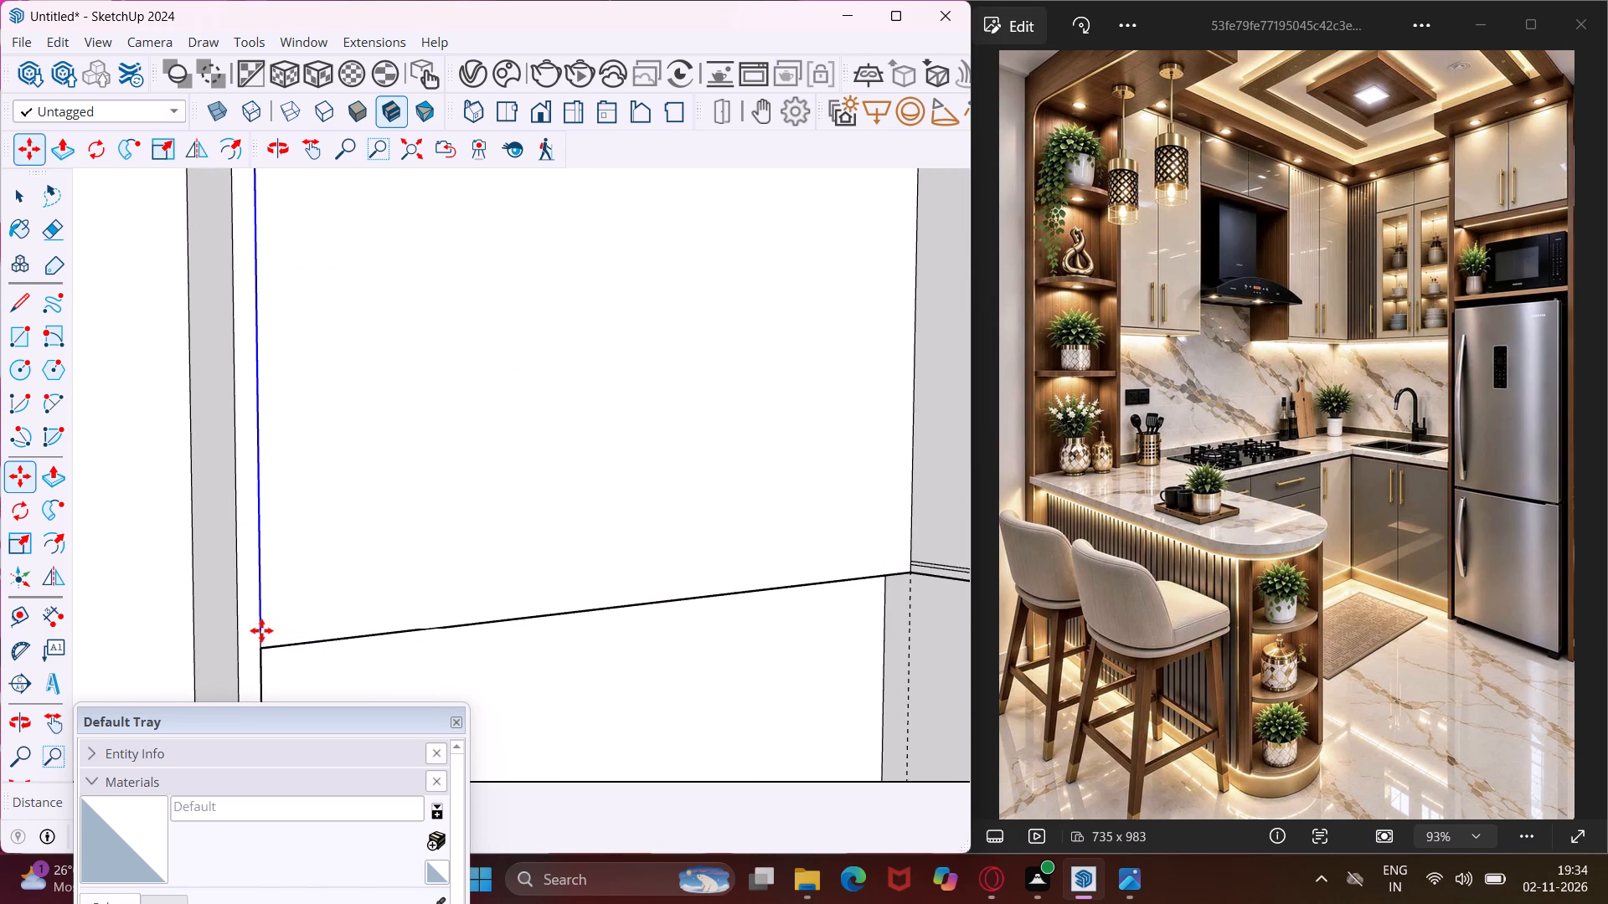
pyautogui.press('/')
pyautogui.press('6')
pyautogui.press('Return')
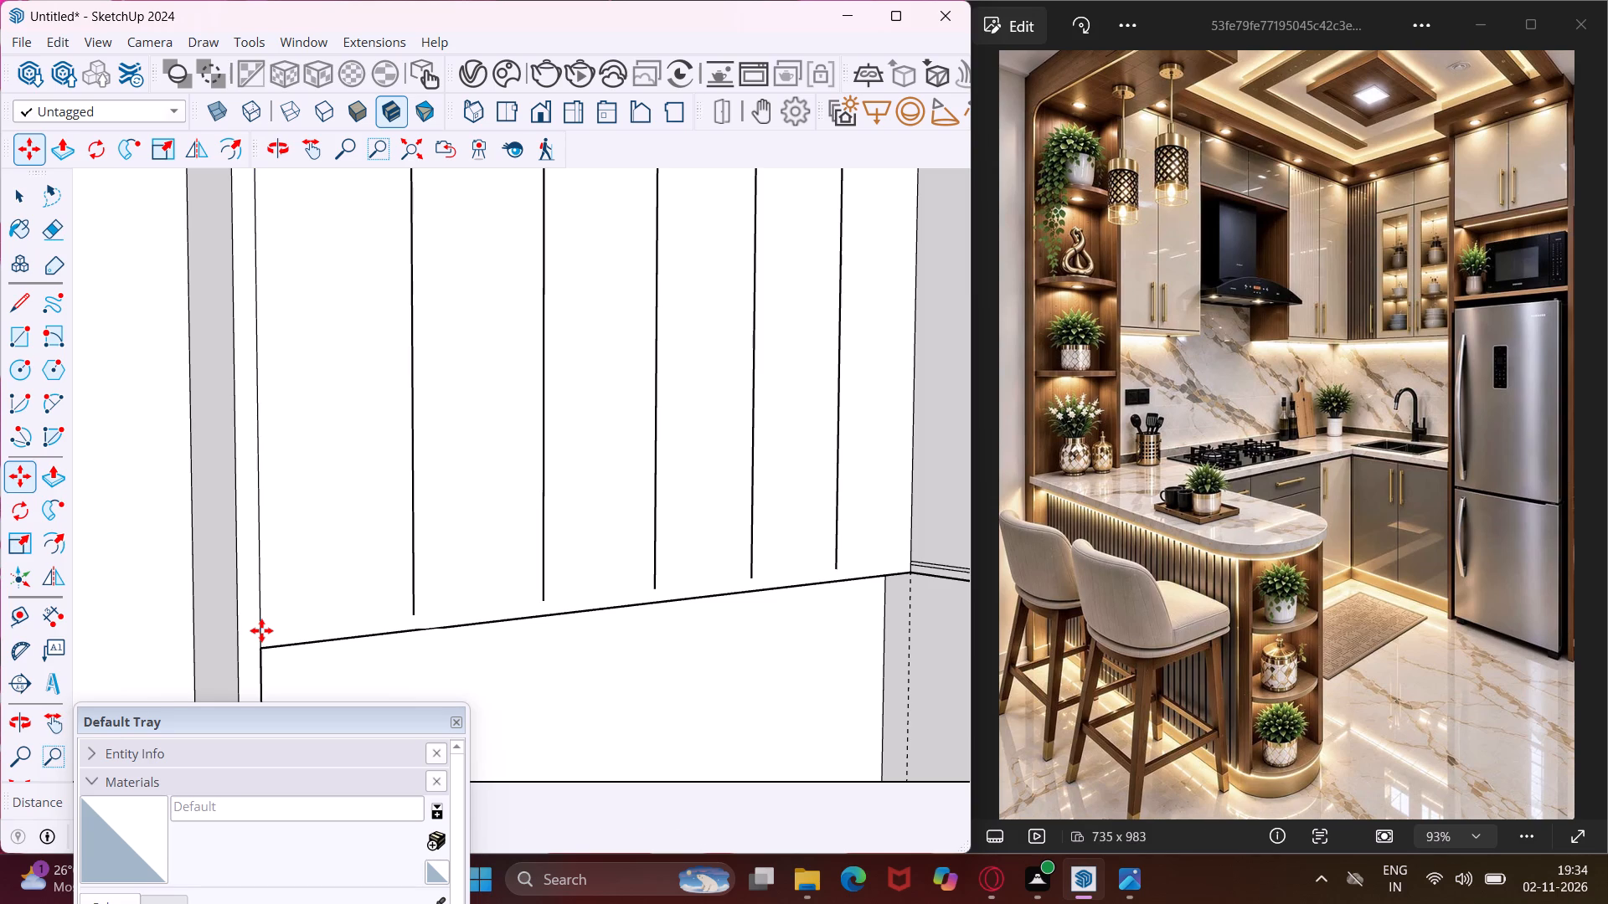
pyautogui.scroll(-4, 266, 630)
pyautogui.scroll(-2, 305, 509)
pyautogui.press('Escape')
pyautogui.press('space')
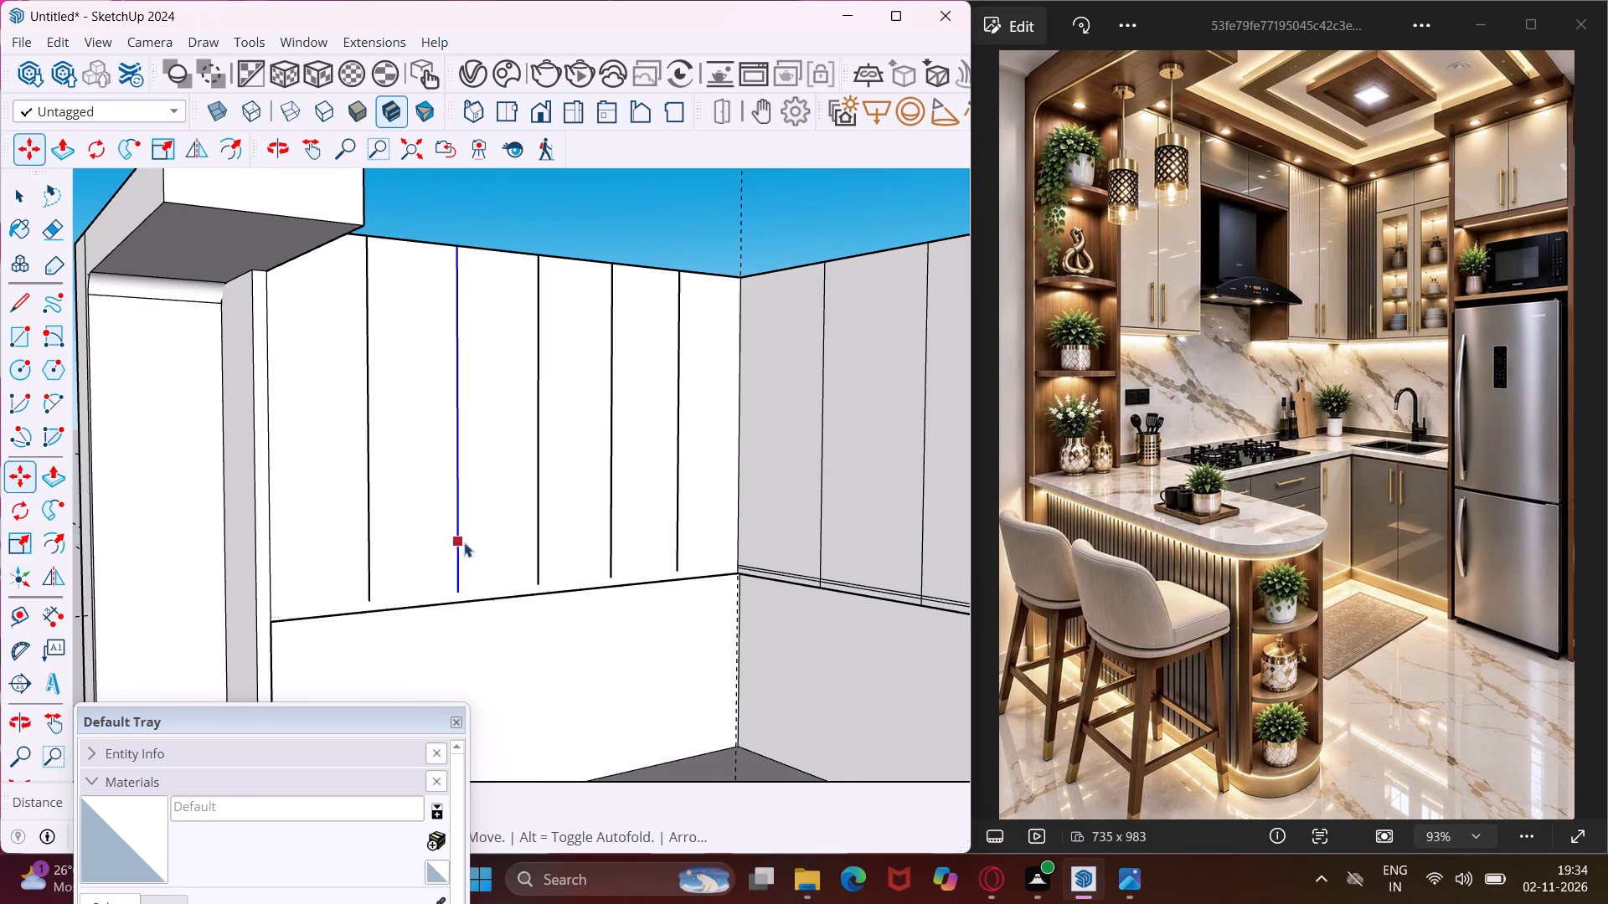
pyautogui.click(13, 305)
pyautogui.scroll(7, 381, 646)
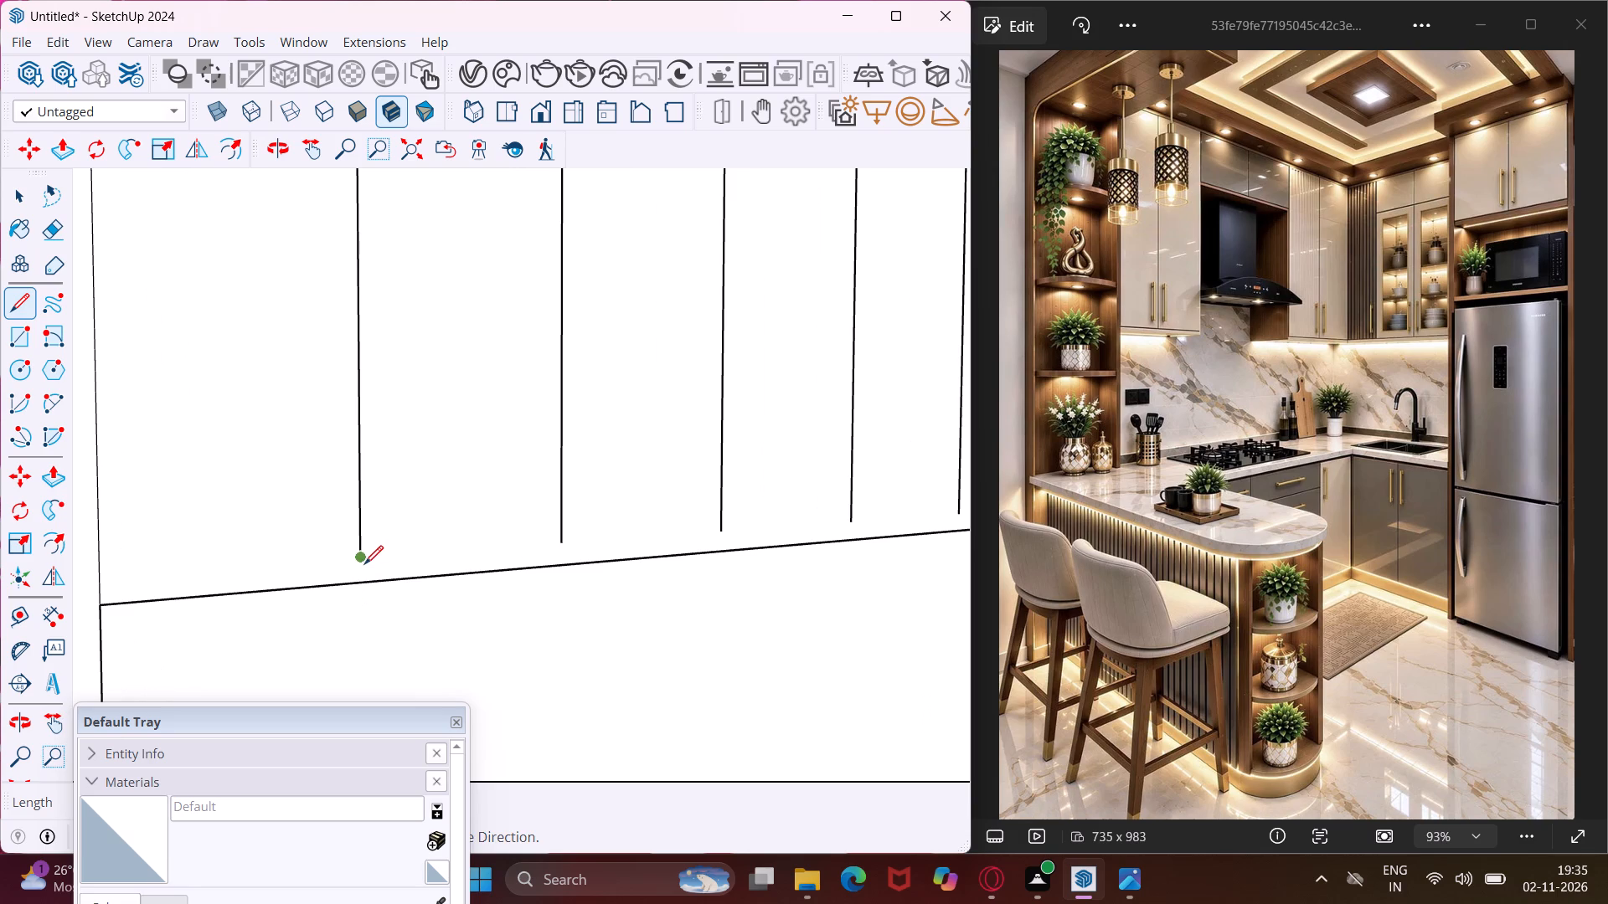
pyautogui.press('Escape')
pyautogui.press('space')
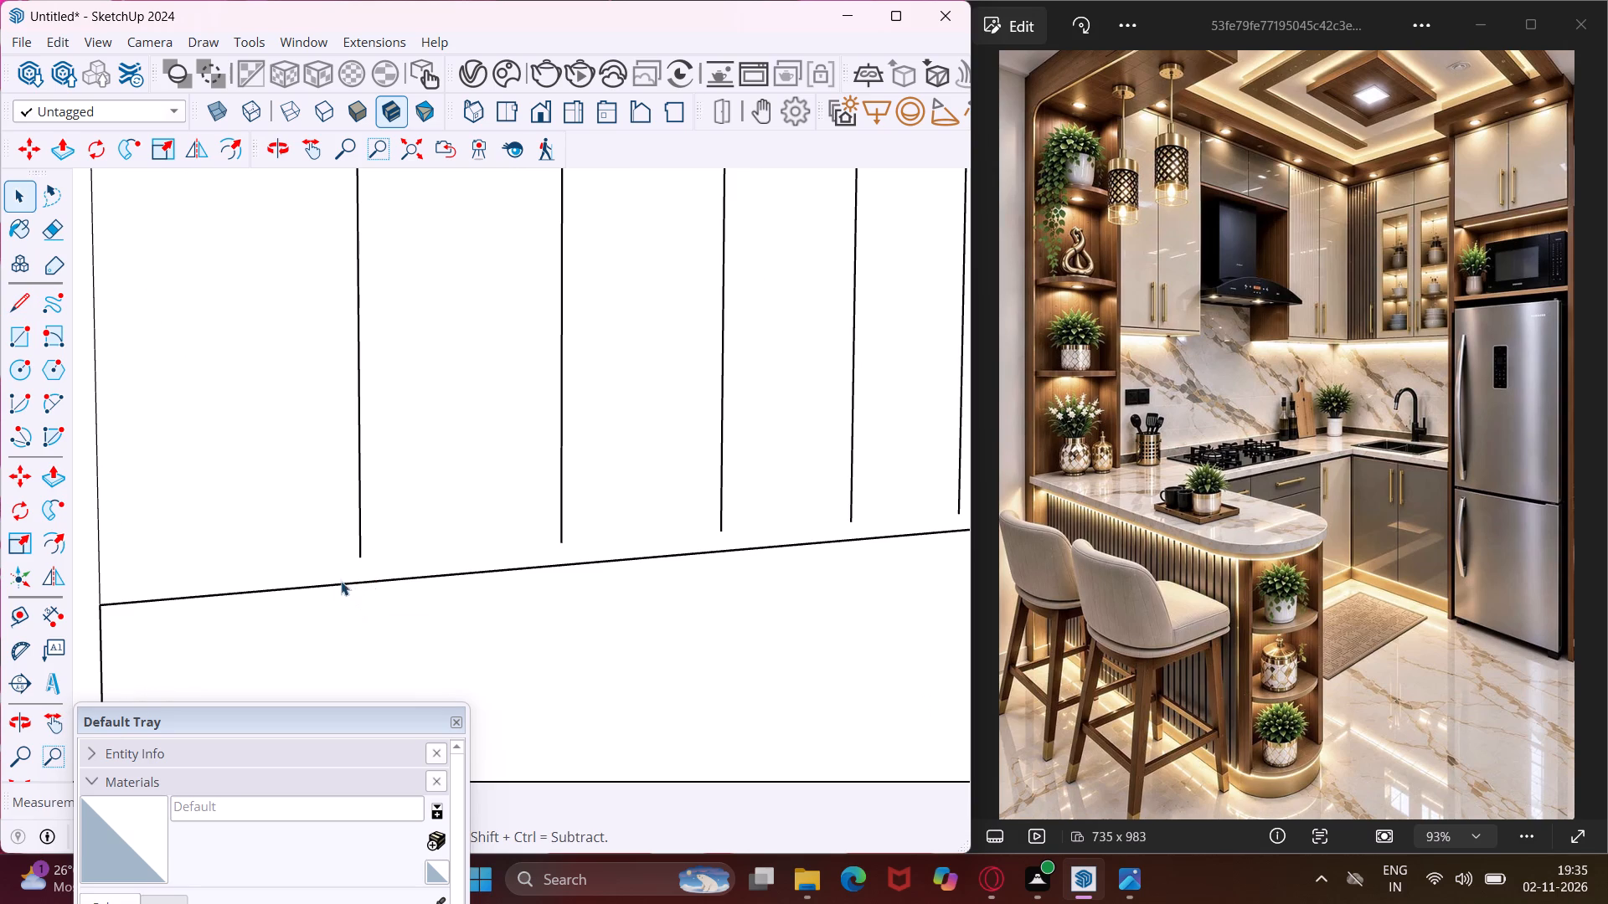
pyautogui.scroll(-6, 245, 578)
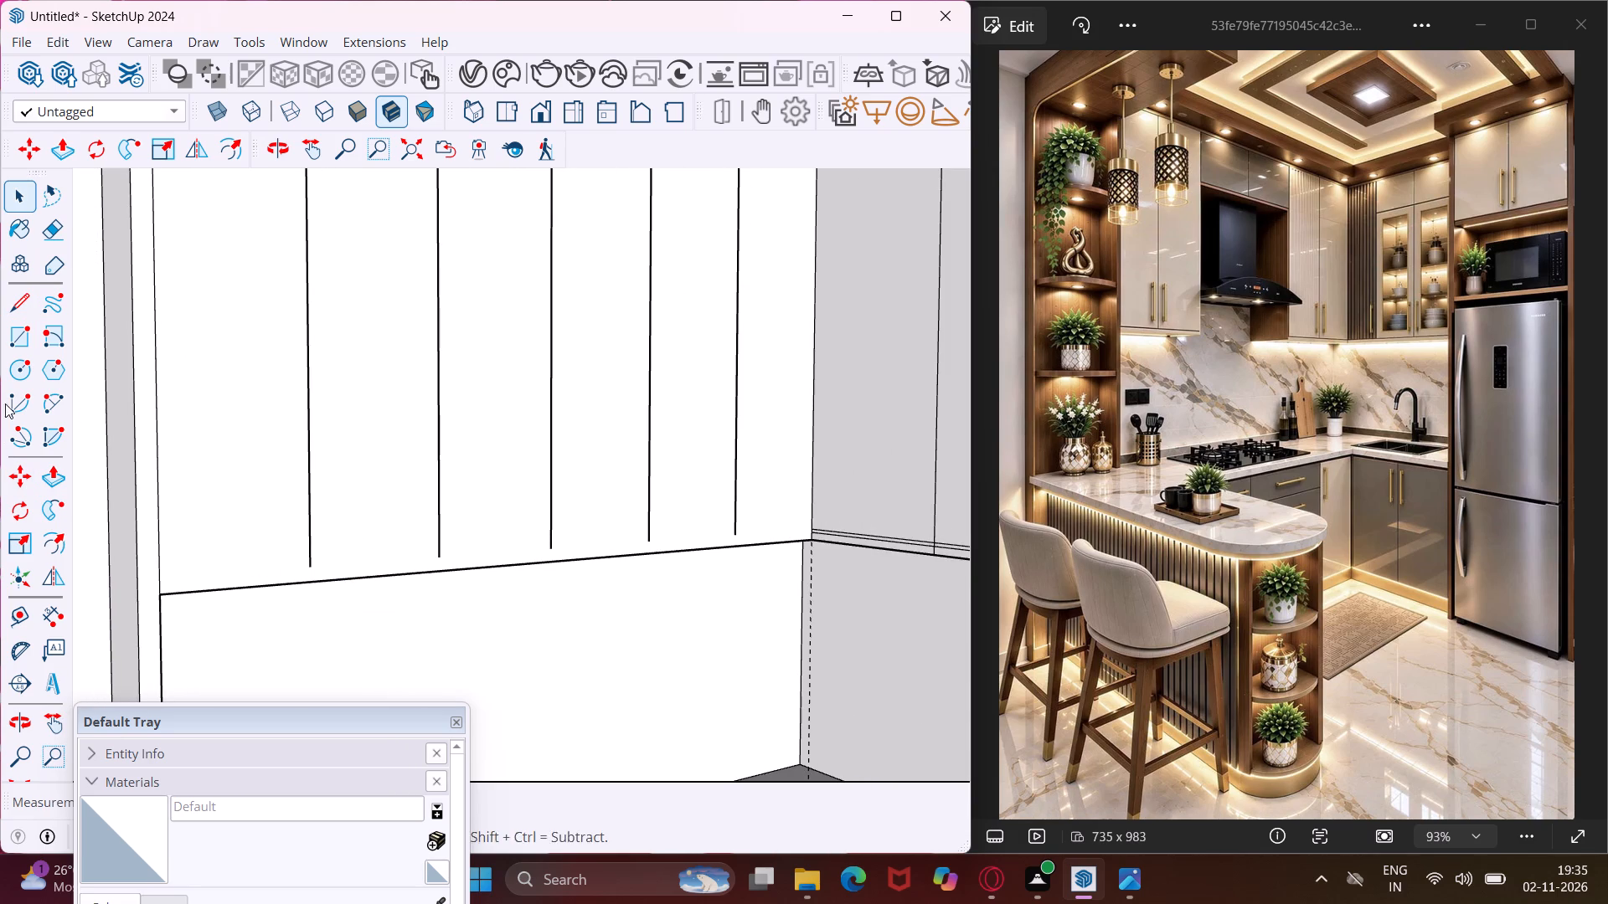
# Draw short lines extending the second and fourth door divisions of the long upper cabinet run down to its bottom edge.
pyautogui.click(18, 295)
pyautogui.scroll(3, 400, 541)
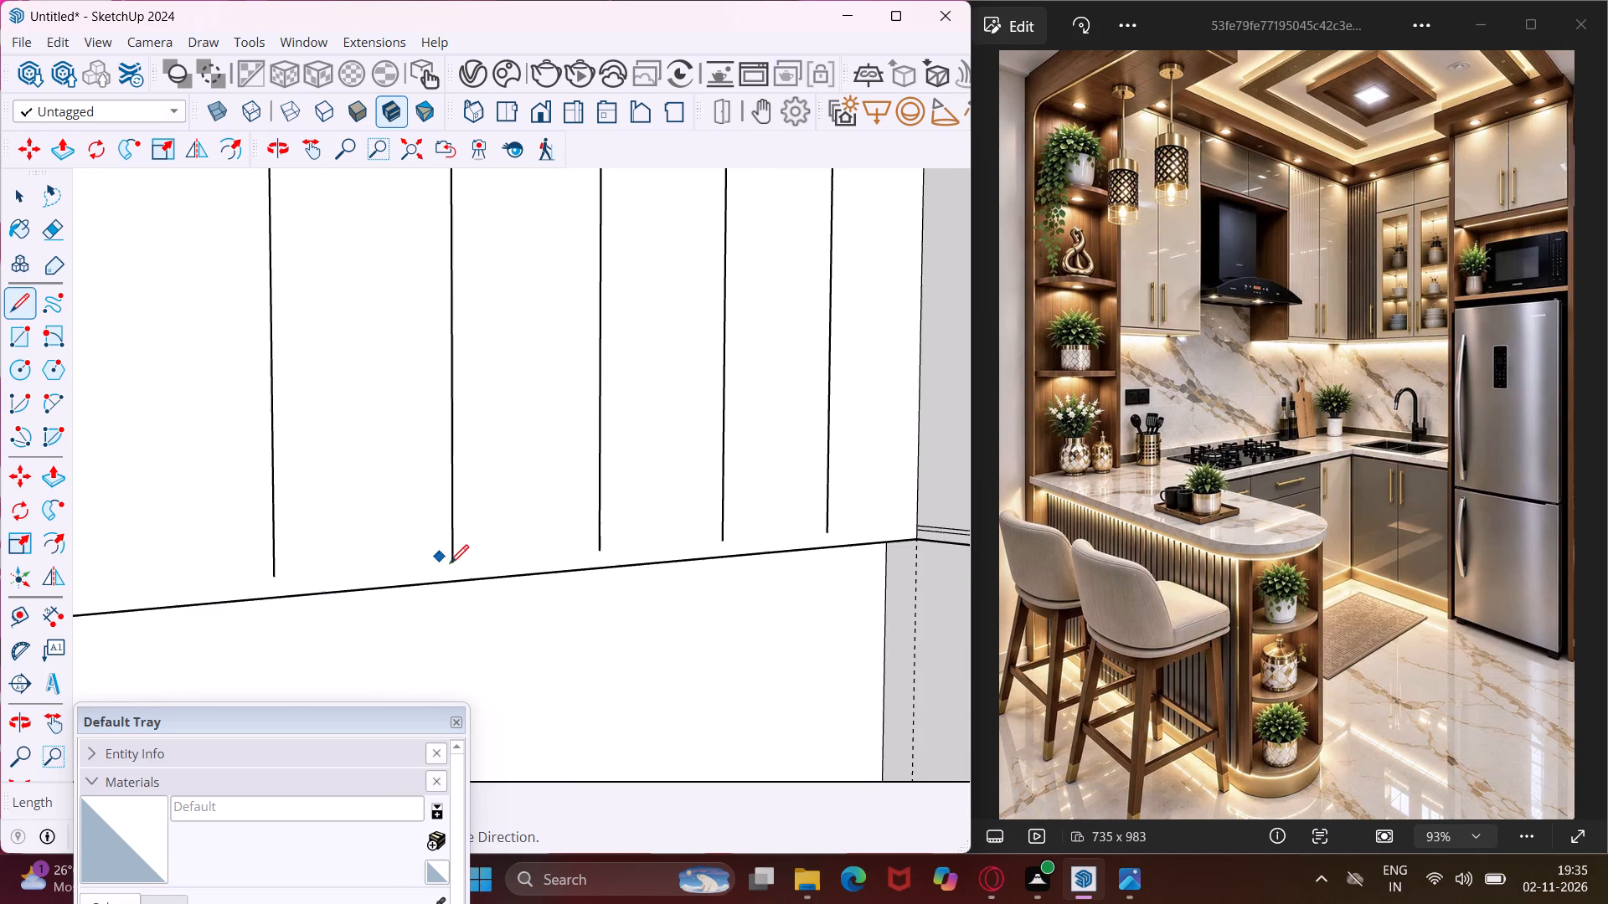
pyautogui.moveTo(450, 563); pyautogui.dragTo(440, 577)
pyautogui.click(452, 581)
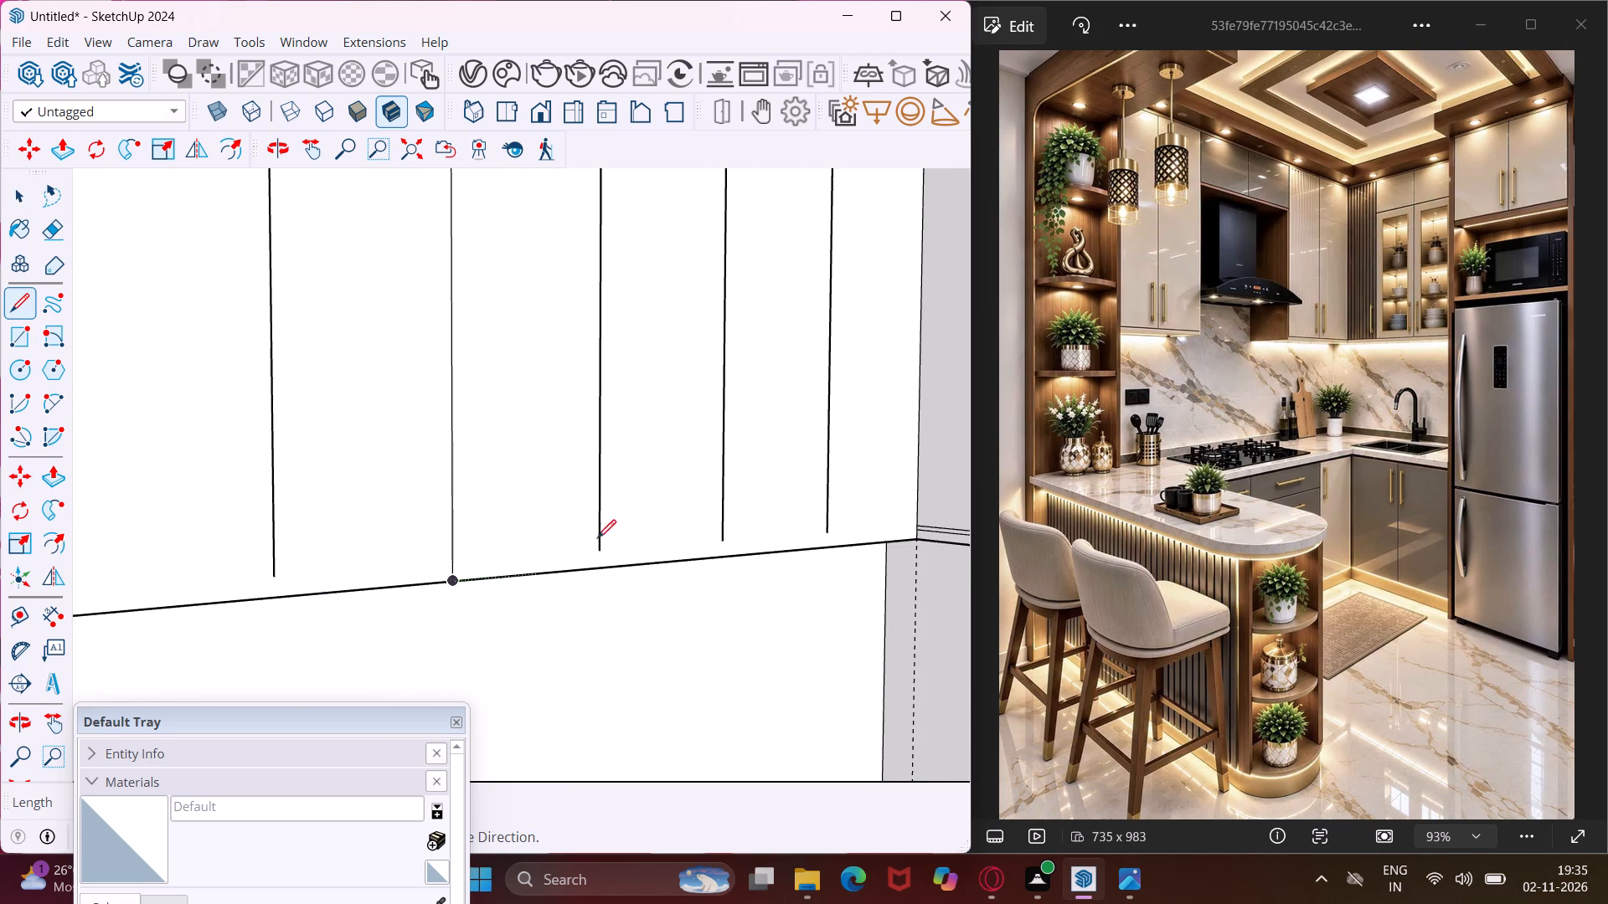
pyautogui.click(727, 538)
pyautogui.click(716, 560)
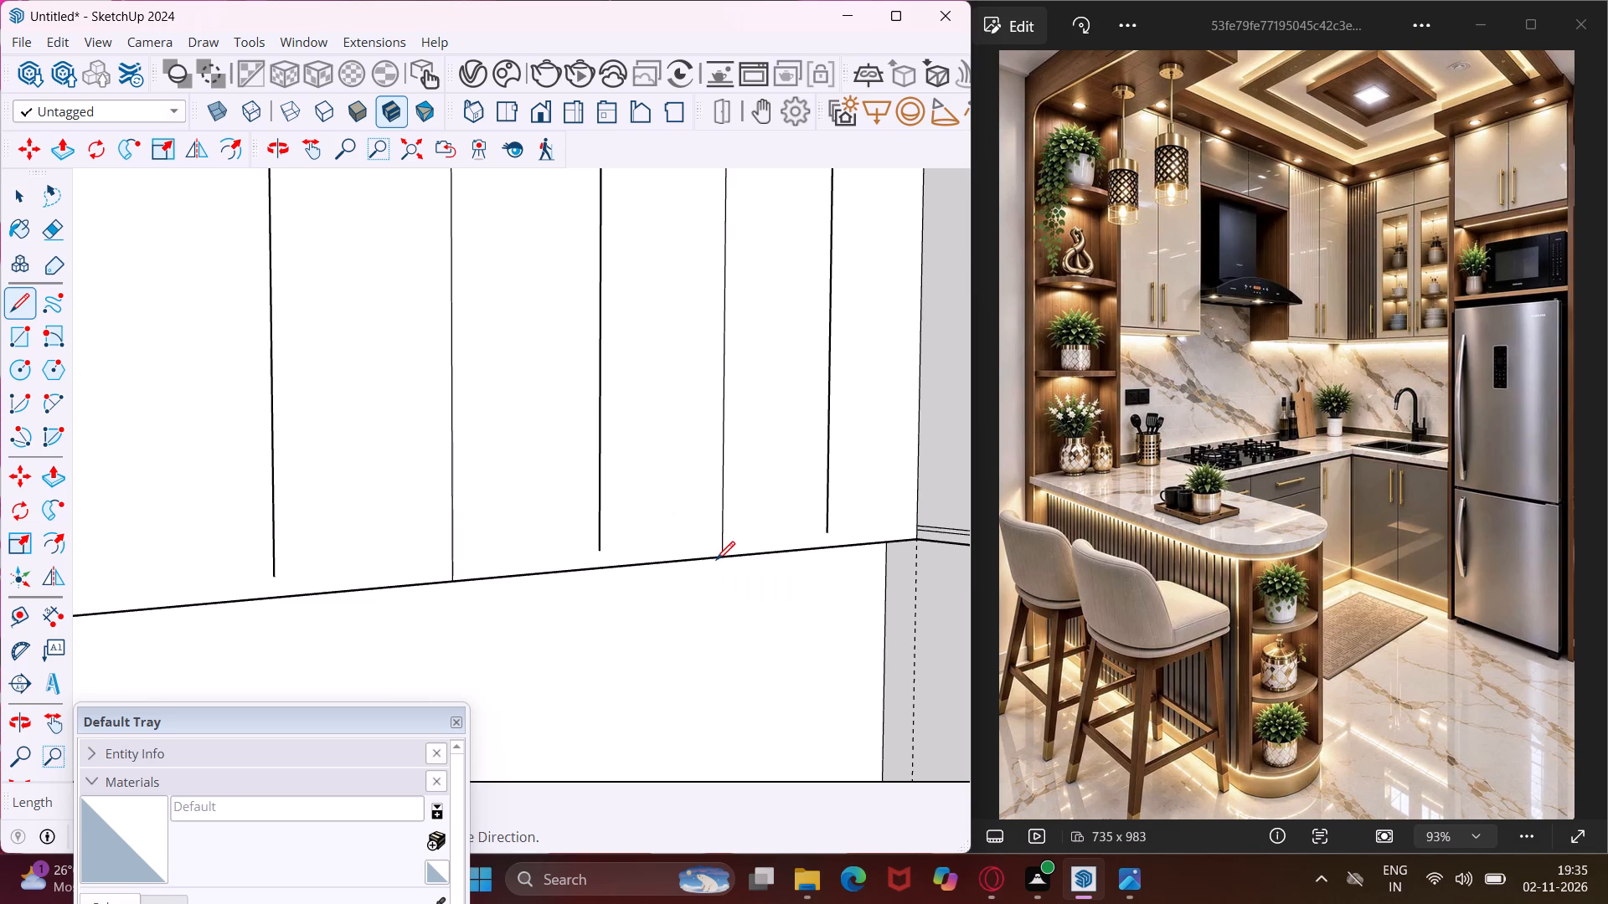
pyautogui.press('Escape')
pyautogui.press('space')
# Draw two lines across the long upper cabinet's underside, from the second and fourth door divisions to the back edge.
pyautogui.scroll(-4, 539, 543)
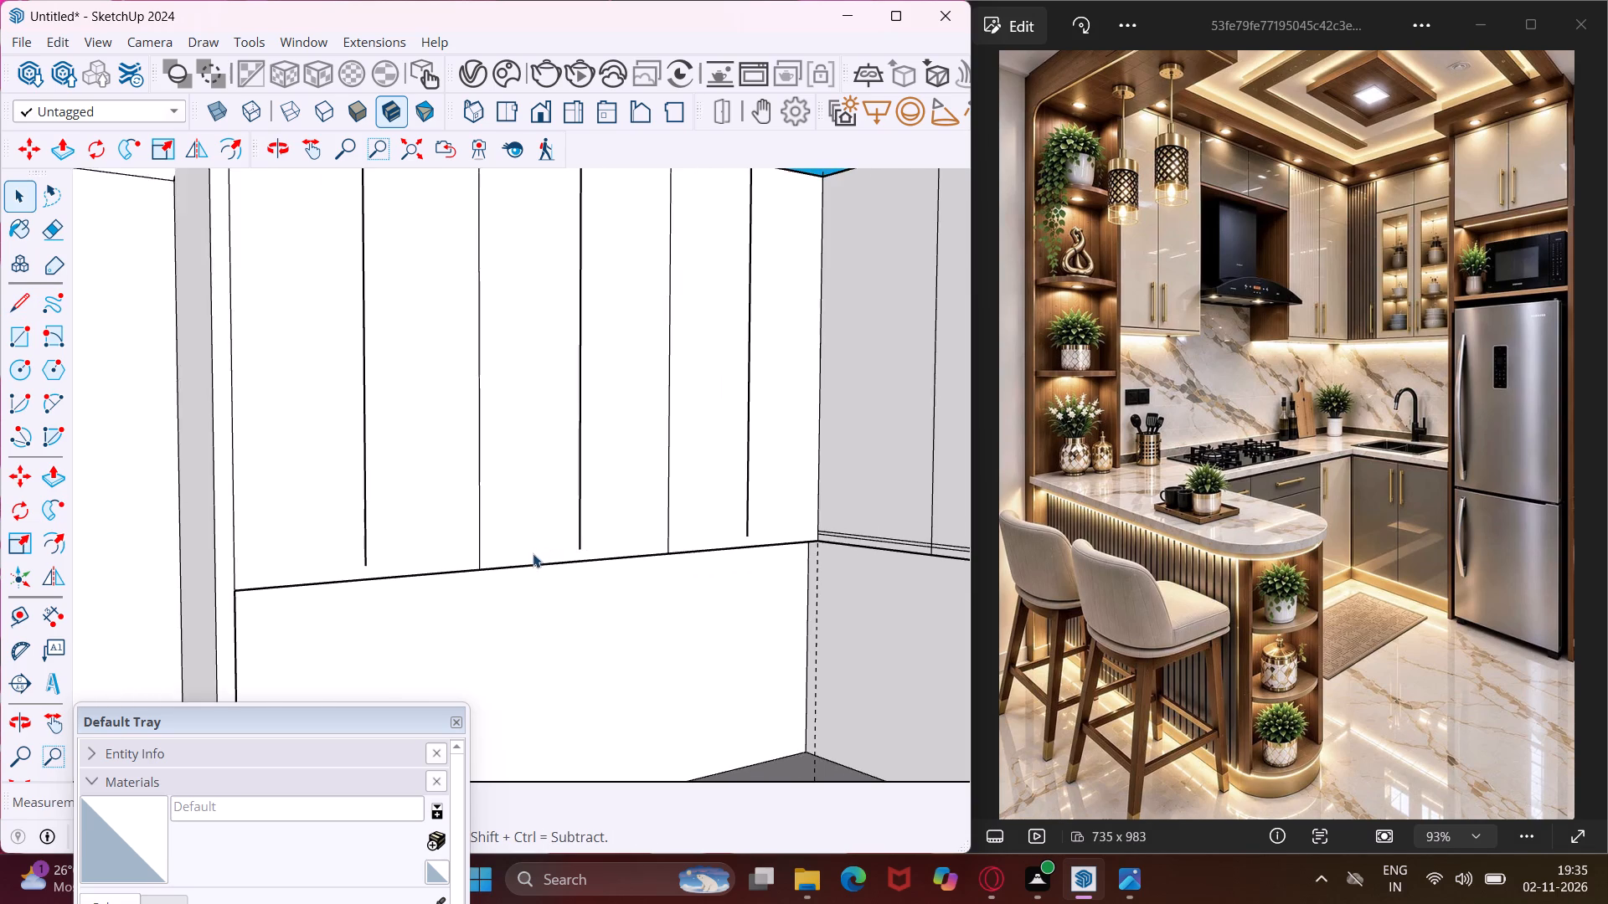
pyautogui.scroll(-4, 533, 553)
pyautogui.moveTo(559, 537); pyautogui.dragTo(524, 515, button='middle')
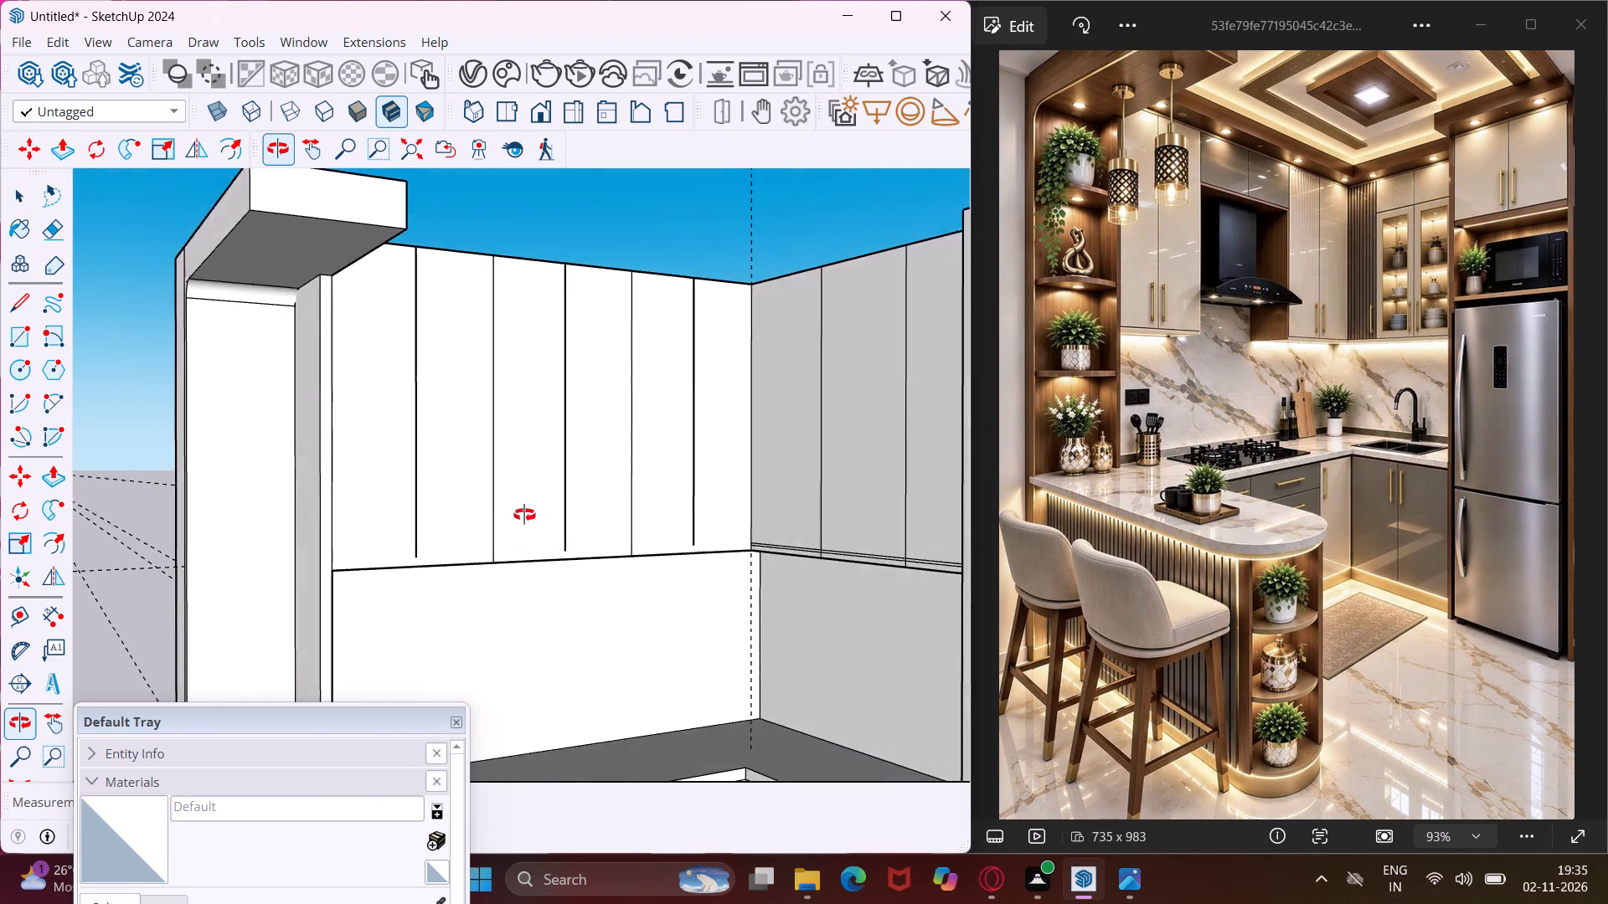
pyautogui.moveTo(524, 515); pyautogui.dragTo(499, 501, button='middle')
pyautogui.scroll(8, 594, 571)
pyautogui.moveTo(549, 555); pyautogui.dragTo(523, 461, button='middle')
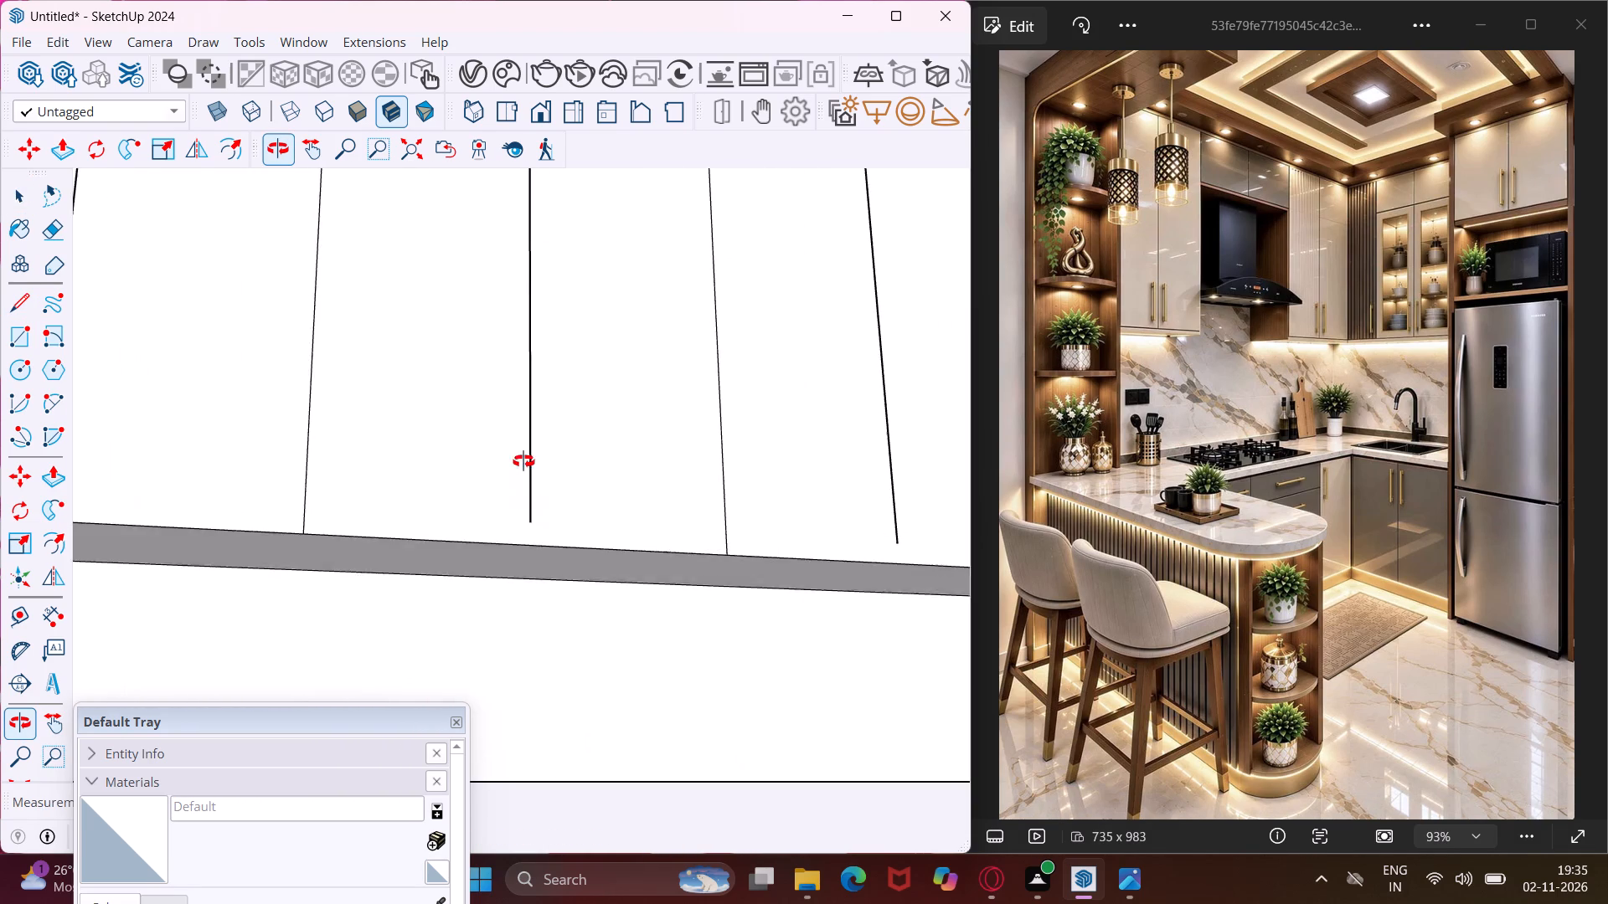
pyautogui.moveTo(523, 461); pyautogui.dragTo(523, 388, button='middle')
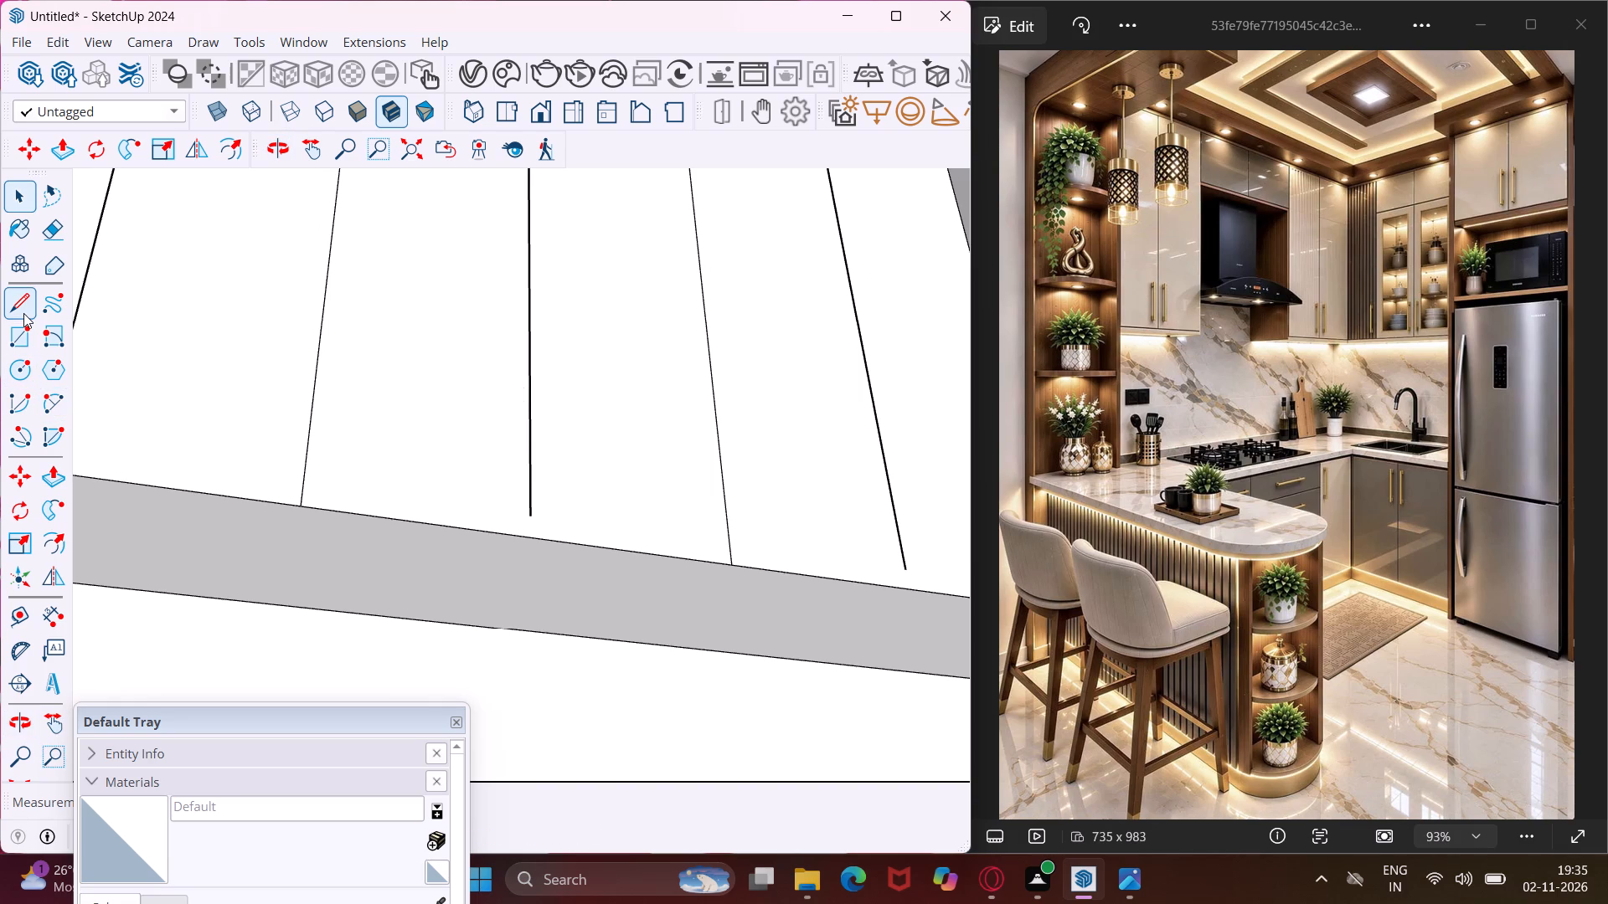
pyautogui.click(23, 313)
pyautogui.click(297, 510)
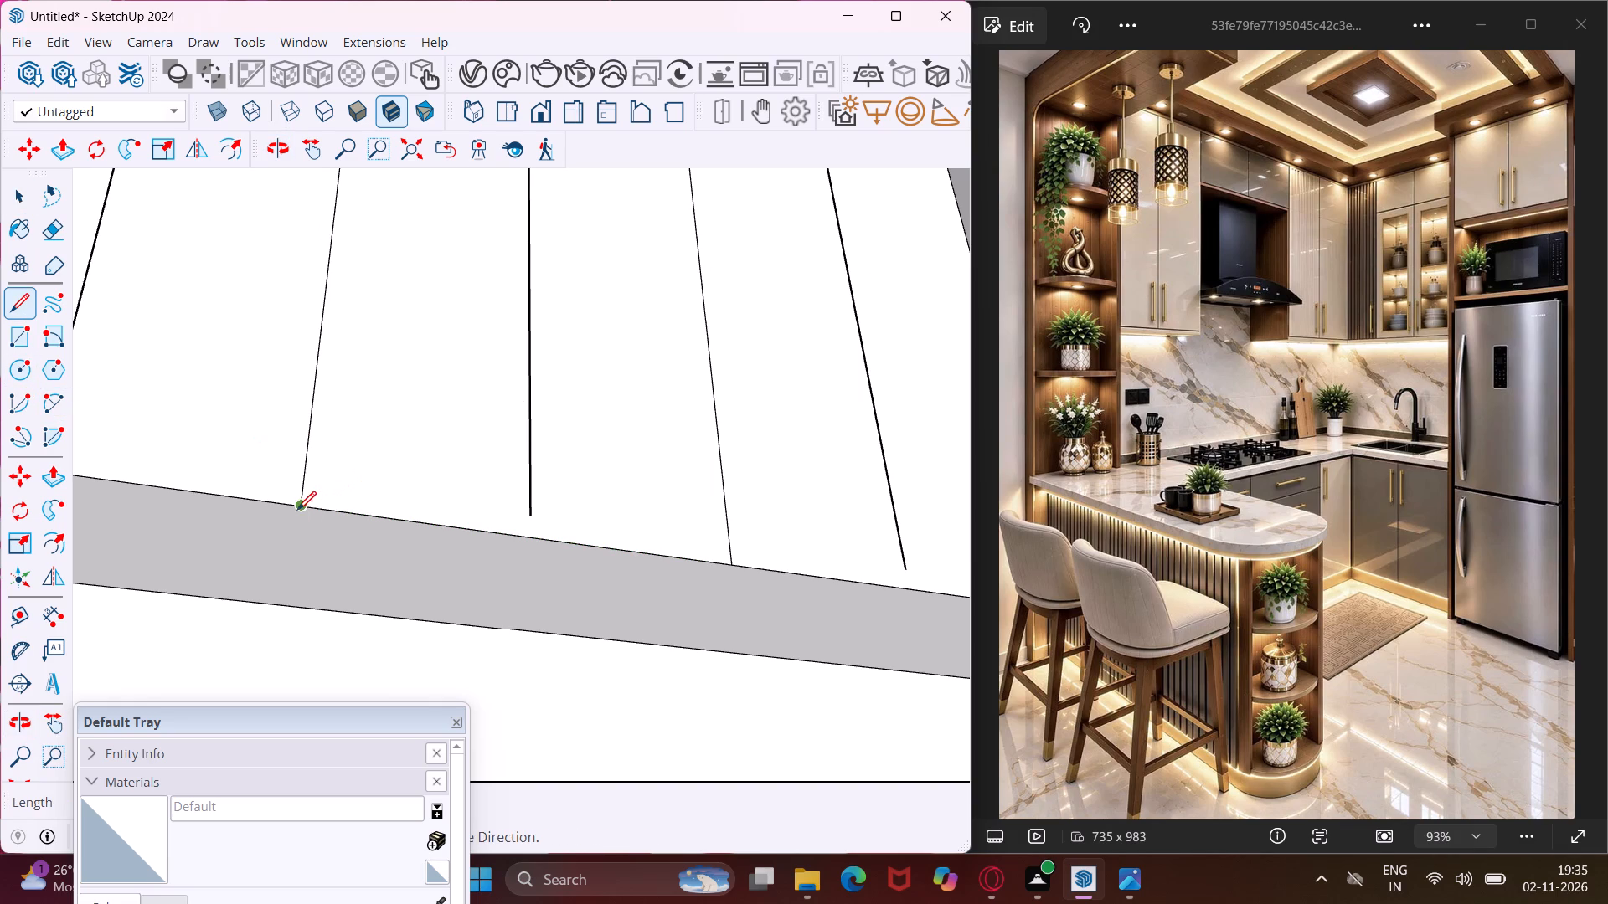
pyautogui.click(274, 606)
pyautogui.click(729, 566)
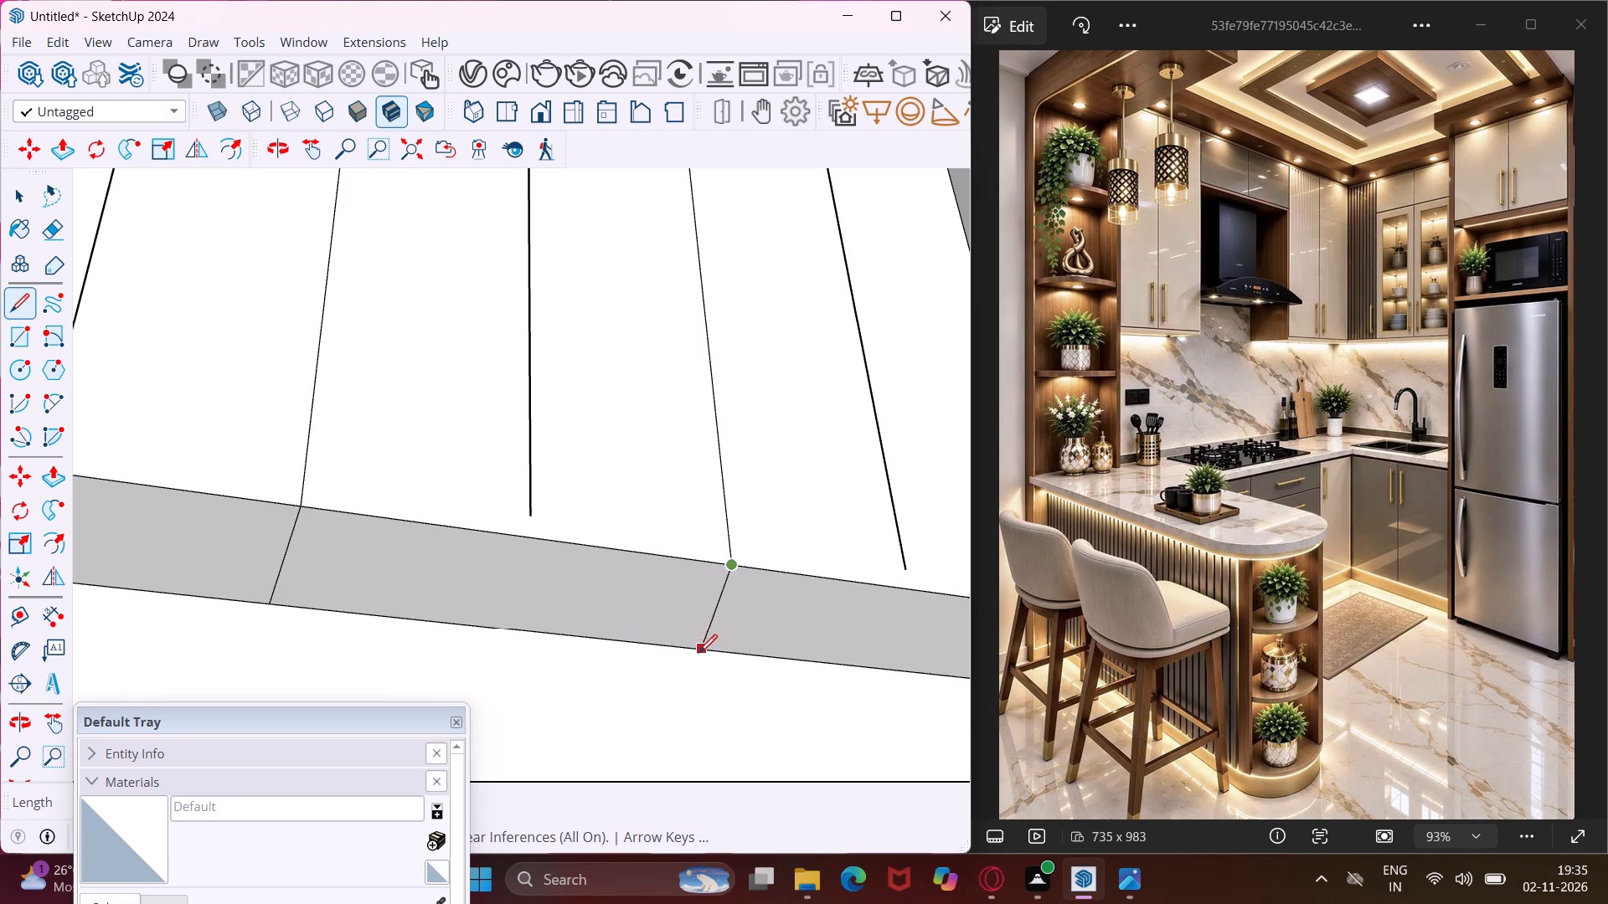
pyautogui.moveTo(673, 638); pyautogui.dragTo(664, 546, button='middle')
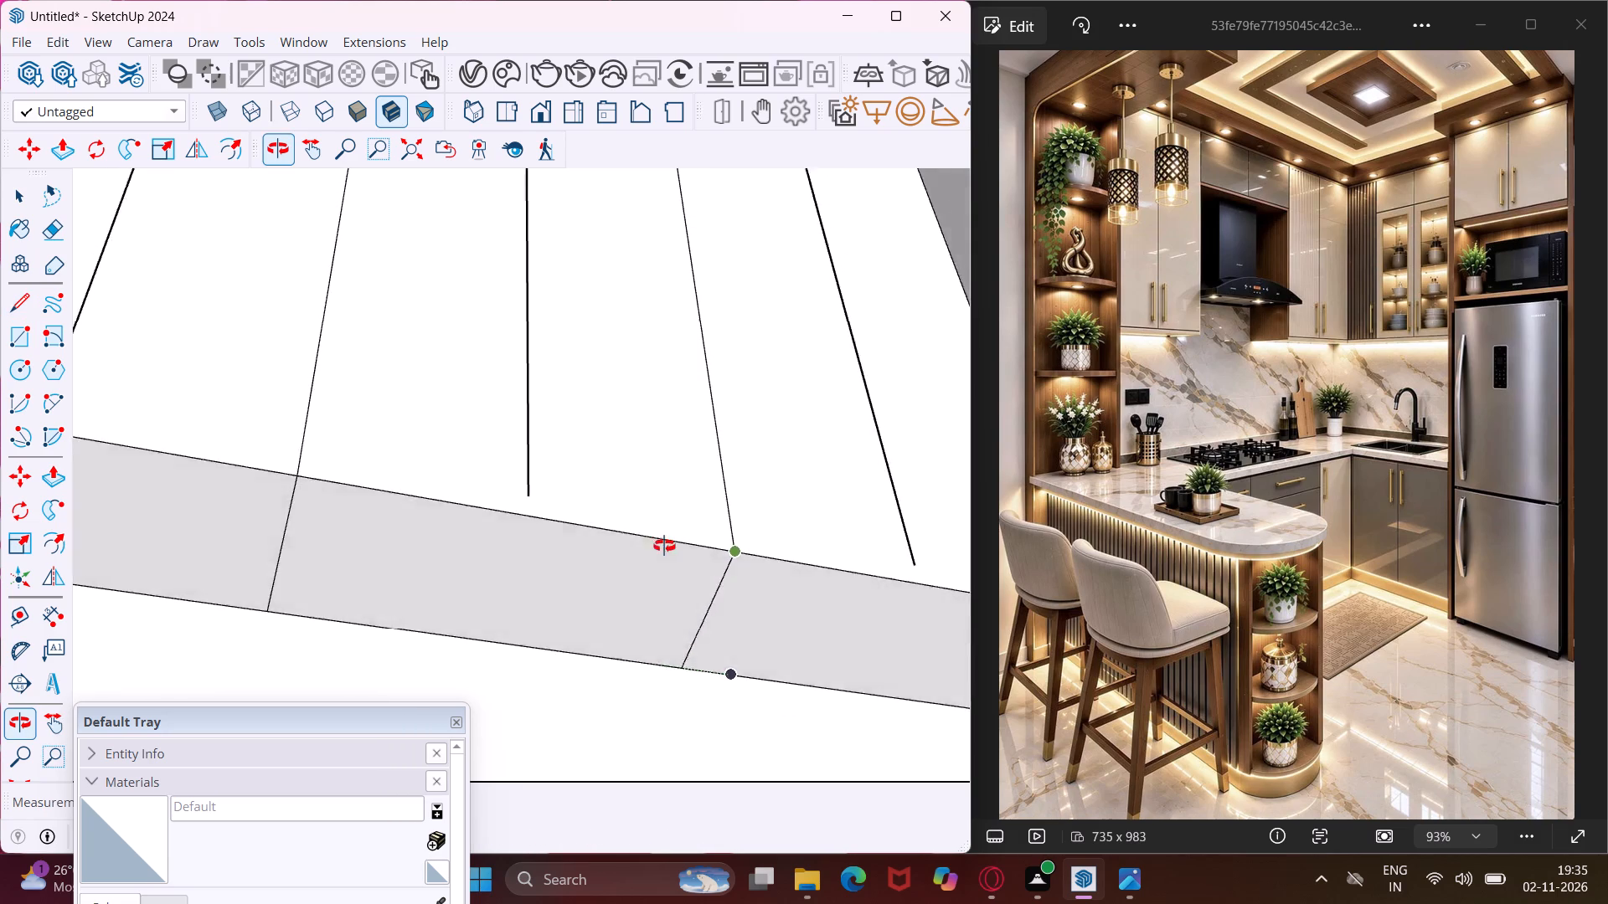
pyautogui.moveTo(664, 546); pyautogui.dragTo(662, 496, button='middle')
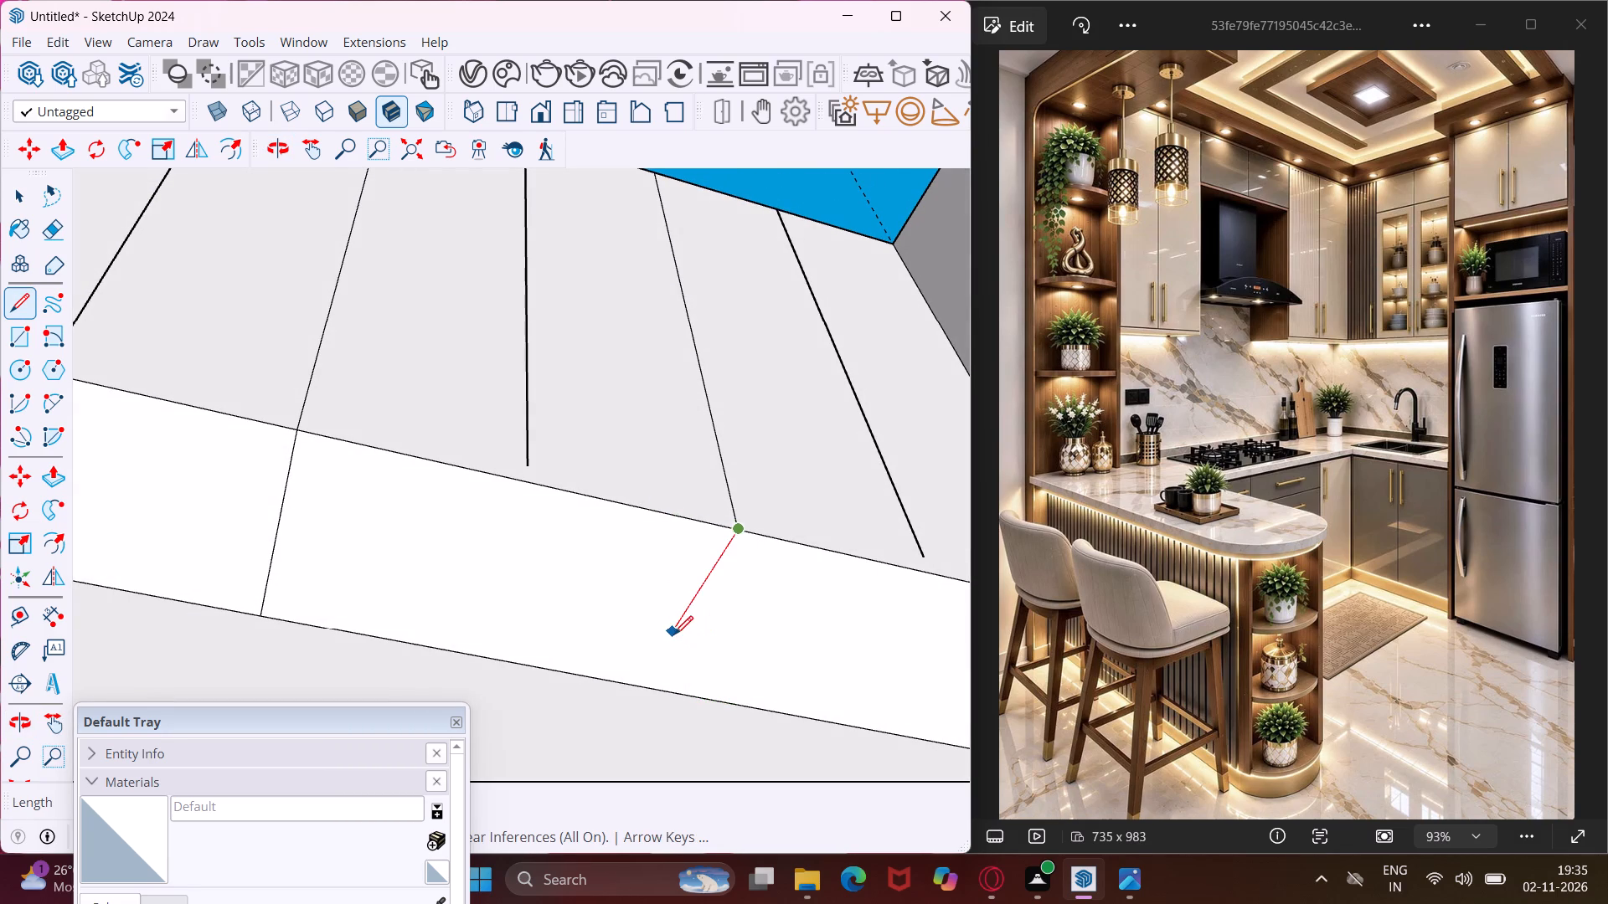
pyautogui.click(644, 681)
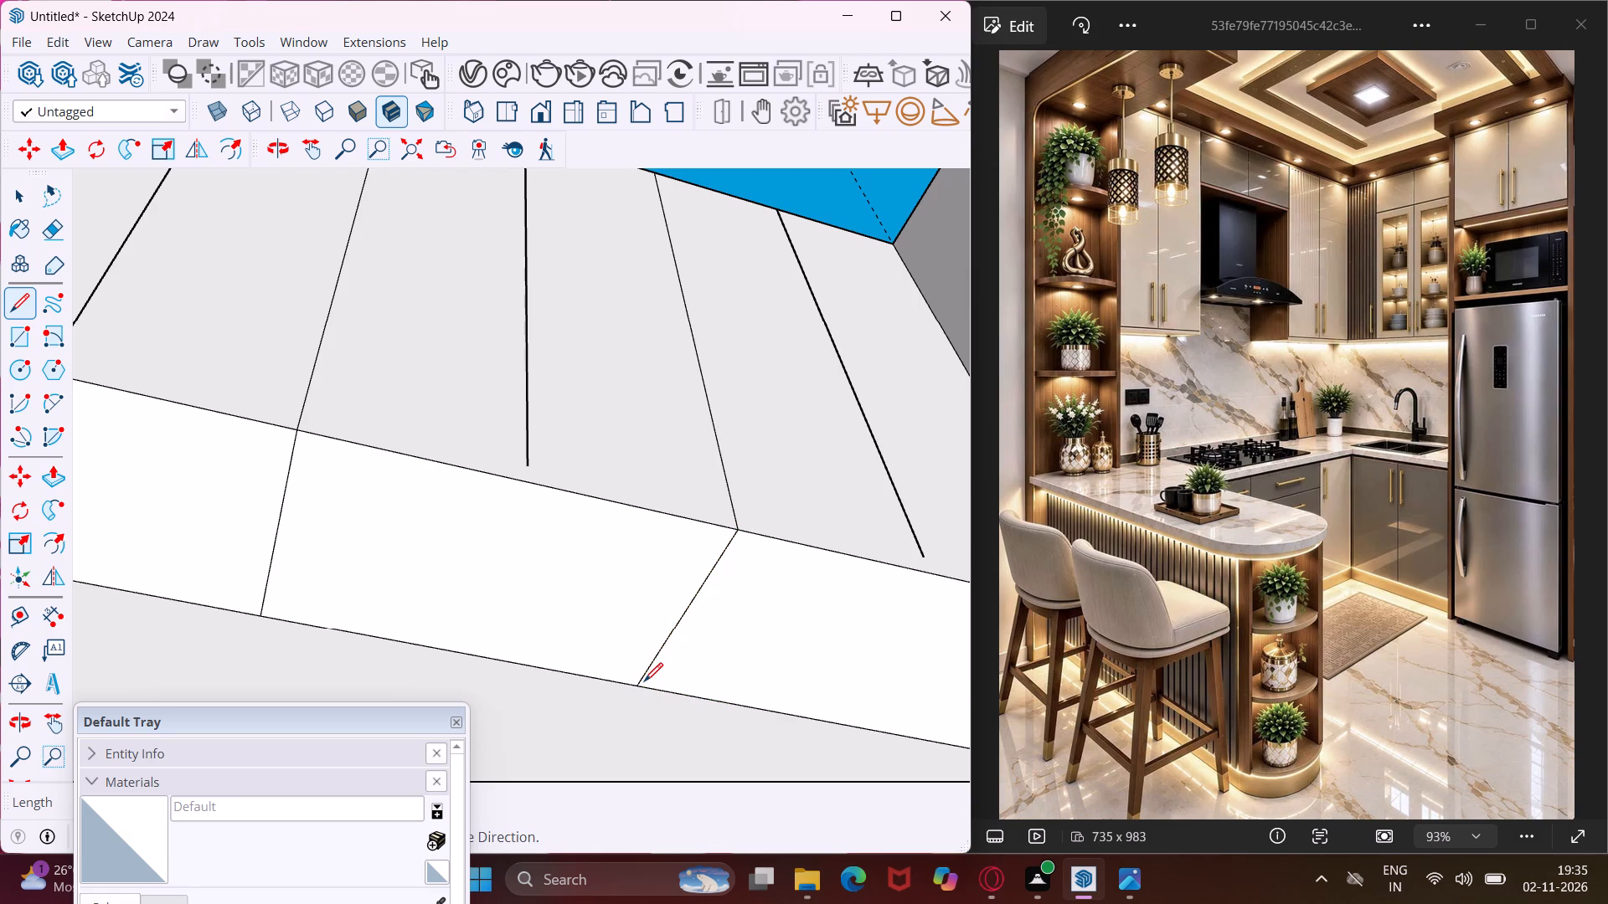
pyautogui.press('Escape')
pyautogui.press('space')
# Push/Pull the underside face between the second and fourth door divisions upward to form the hood recess with short cabinets above.
pyautogui.click(578, 614)
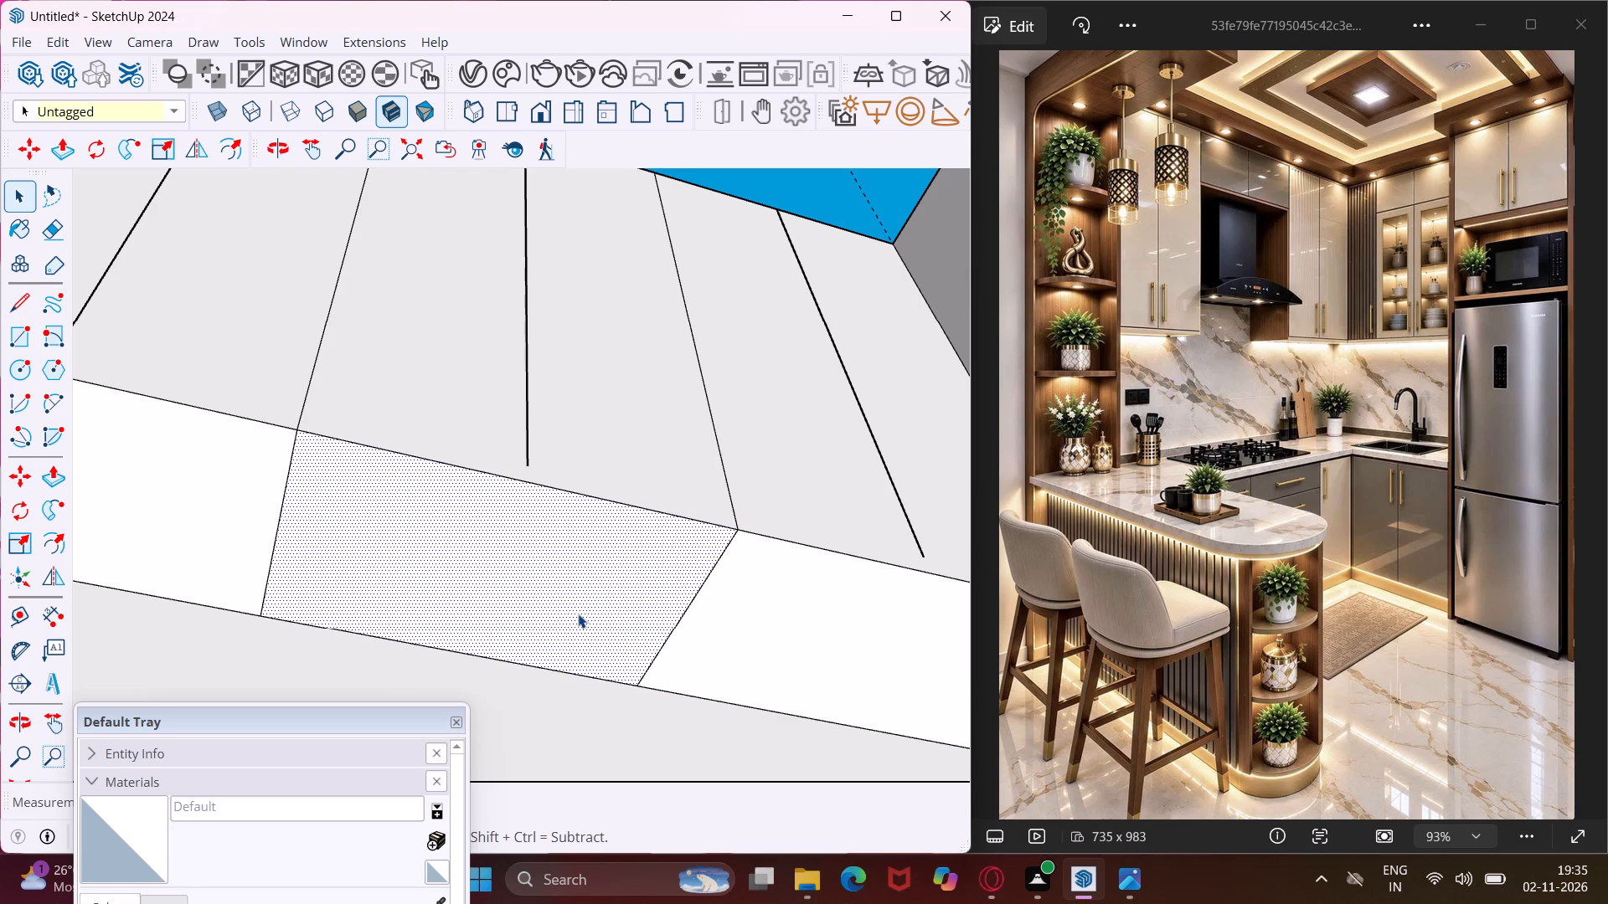
pyautogui.press('p')
pyautogui.click(576, 614)
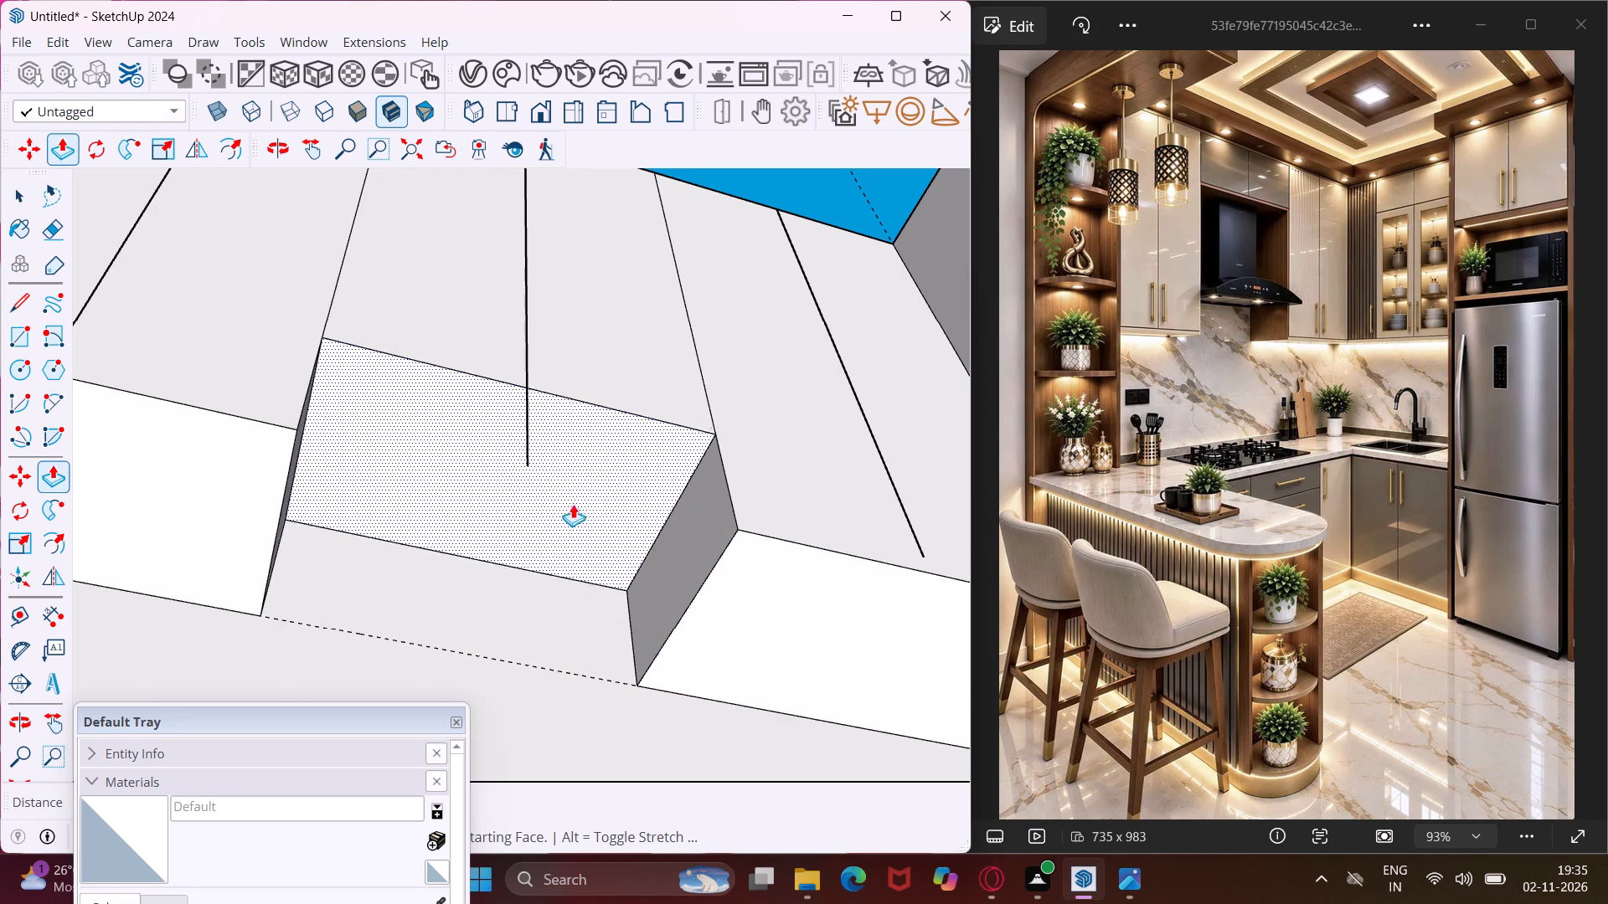
pyautogui.moveTo(576, 338); pyautogui.dragTo(598, 610, button='middle')
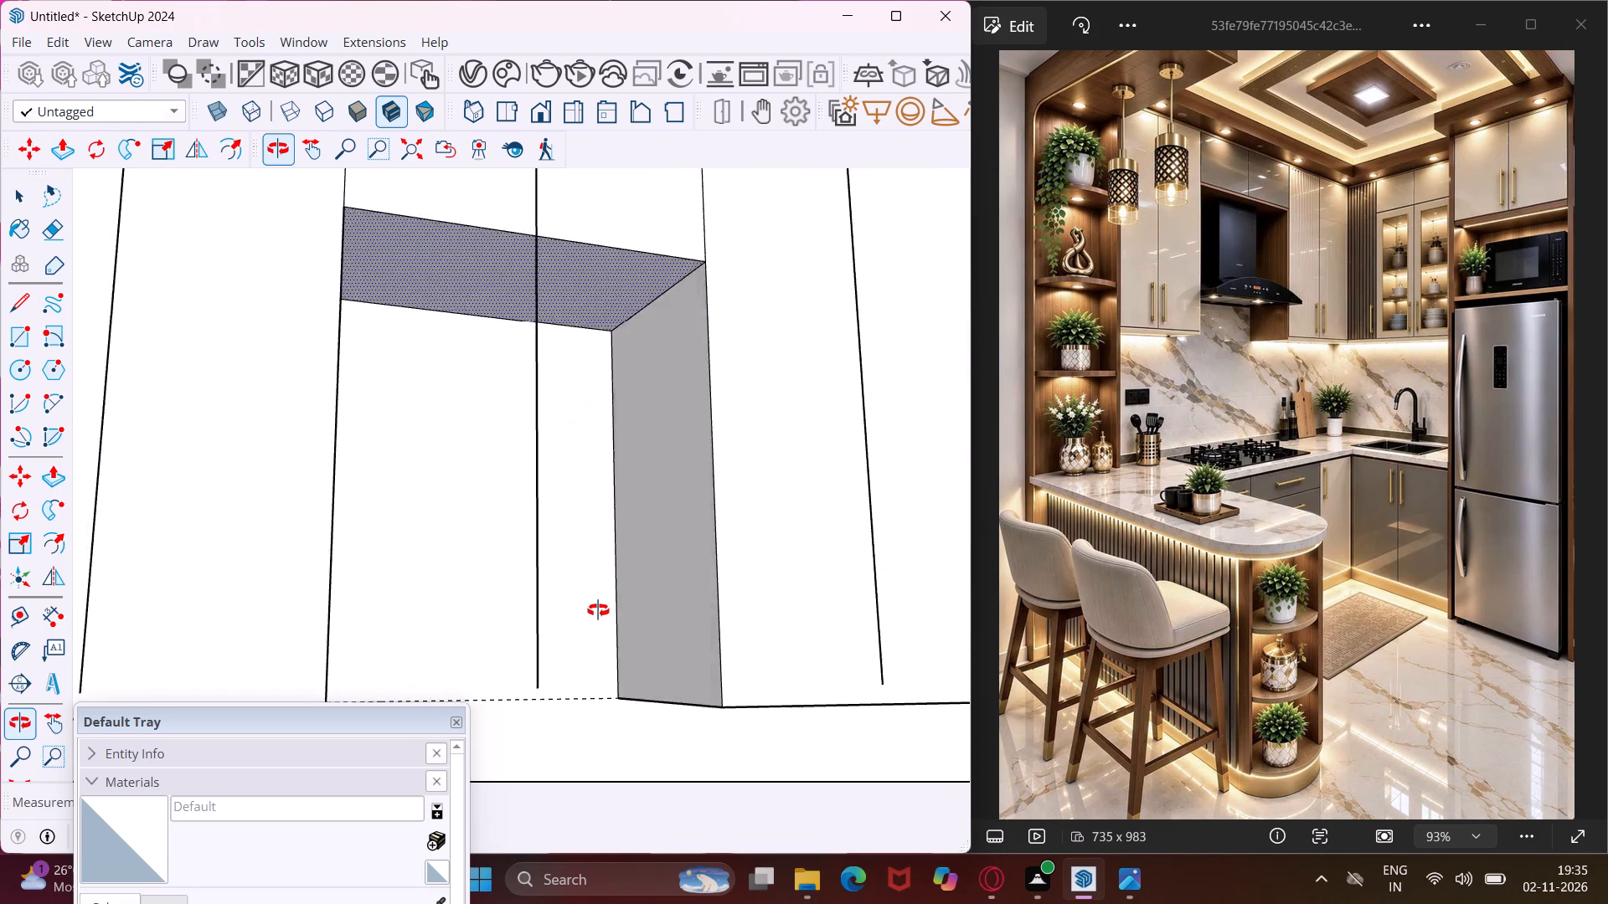
pyautogui.moveTo(598, 610); pyautogui.dragTo(621, 692, button='middle')
pyautogui.scroll(-6, 619, 685)
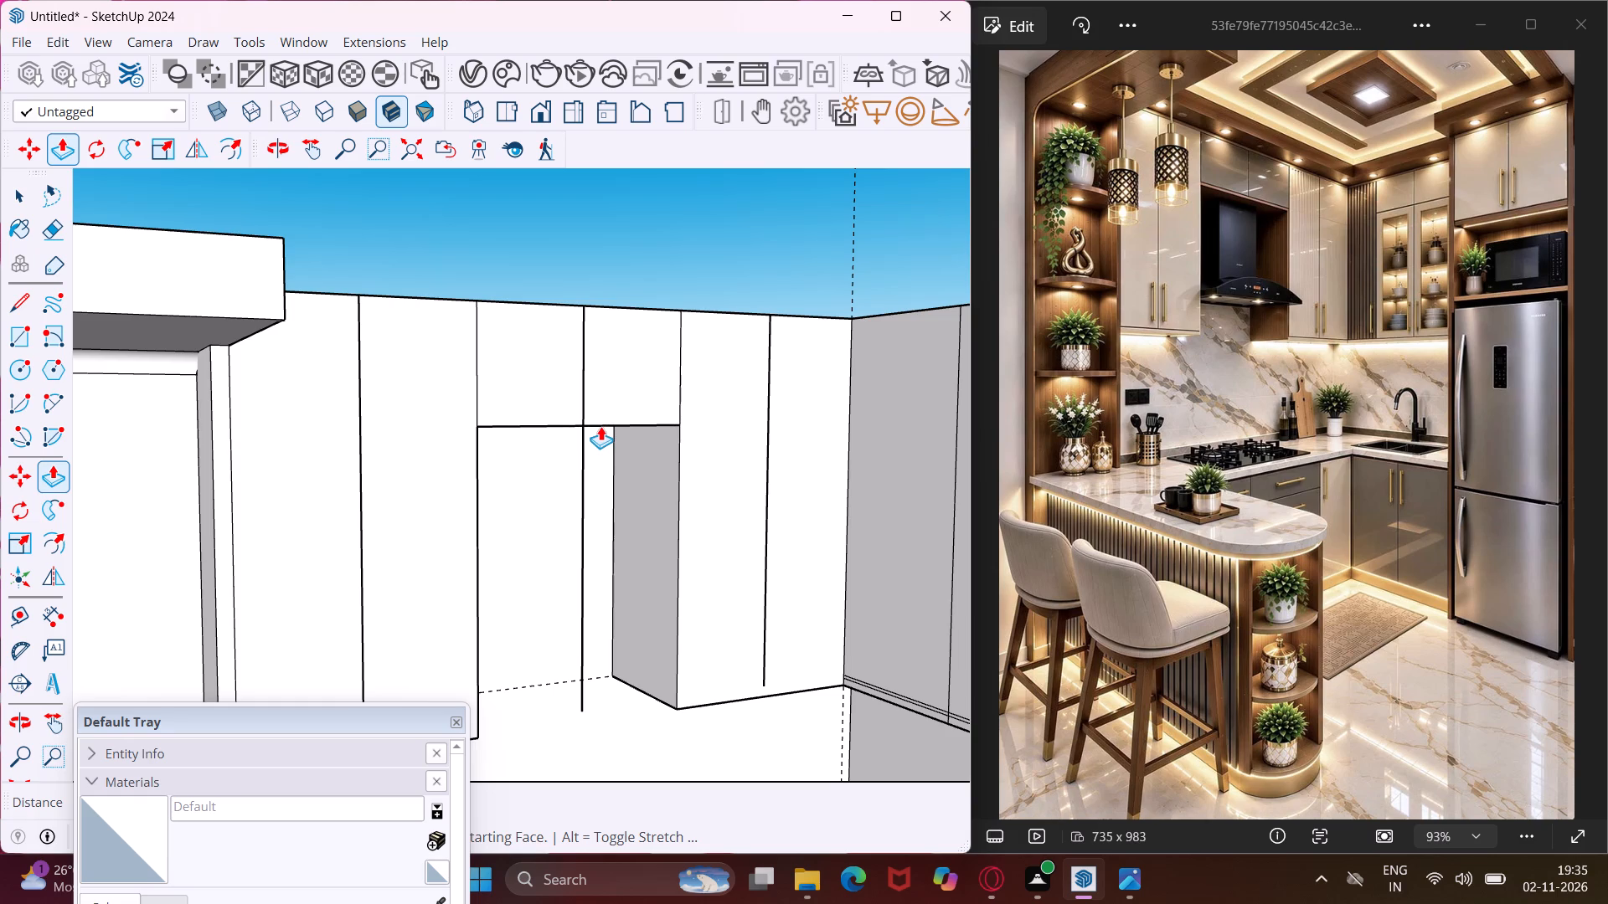
pyautogui.click(600, 426)
pyautogui.press('Escape')
pyautogui.press('space')
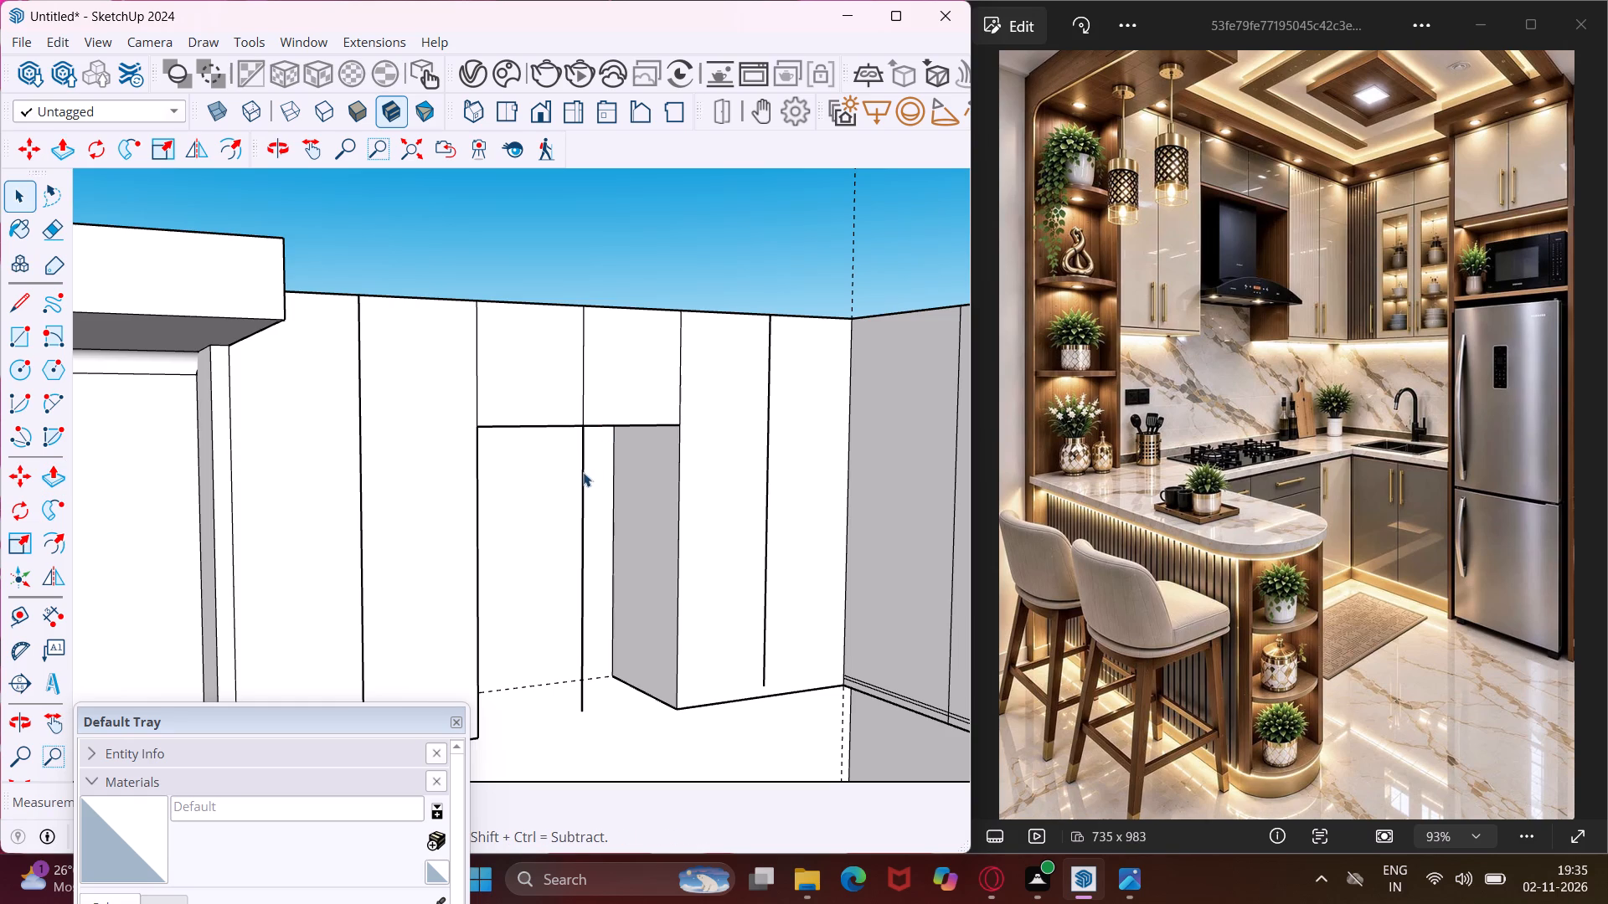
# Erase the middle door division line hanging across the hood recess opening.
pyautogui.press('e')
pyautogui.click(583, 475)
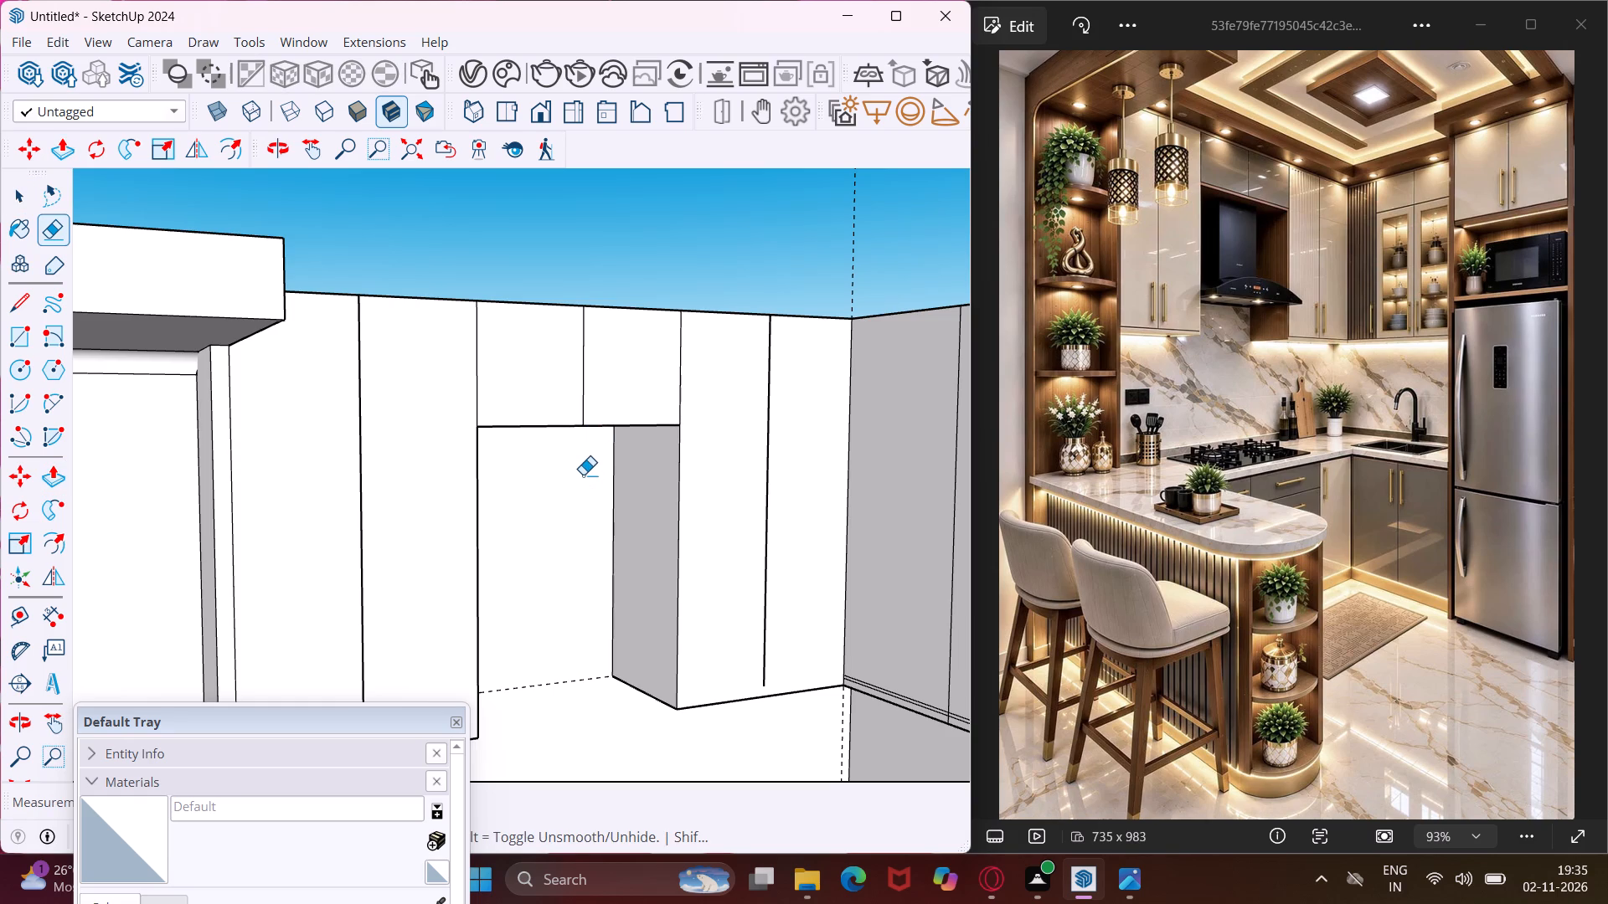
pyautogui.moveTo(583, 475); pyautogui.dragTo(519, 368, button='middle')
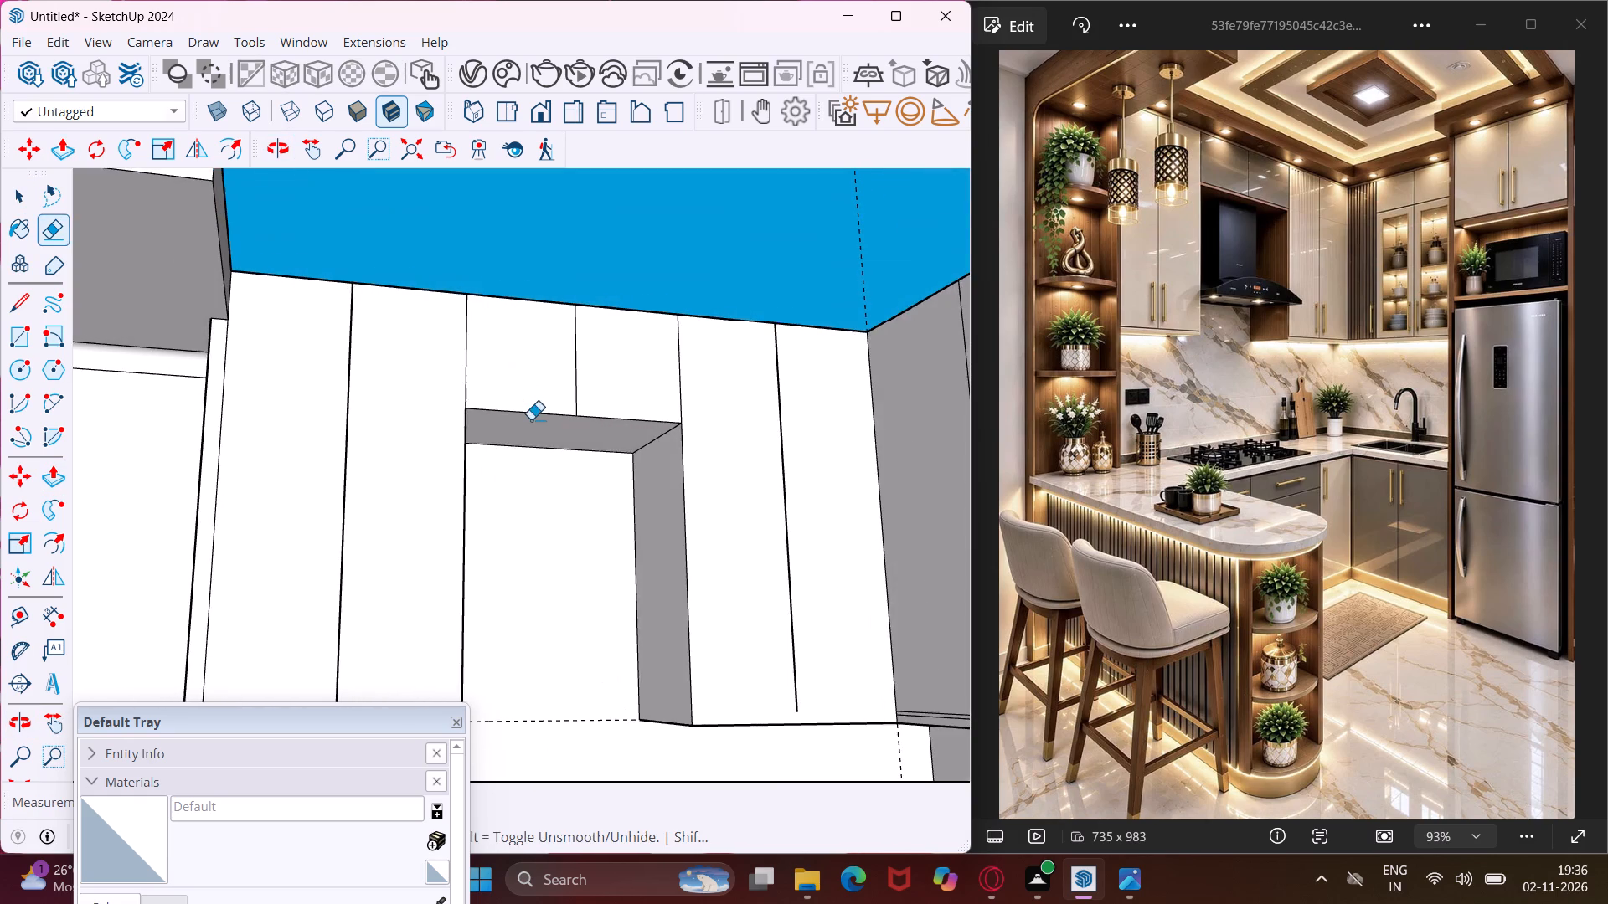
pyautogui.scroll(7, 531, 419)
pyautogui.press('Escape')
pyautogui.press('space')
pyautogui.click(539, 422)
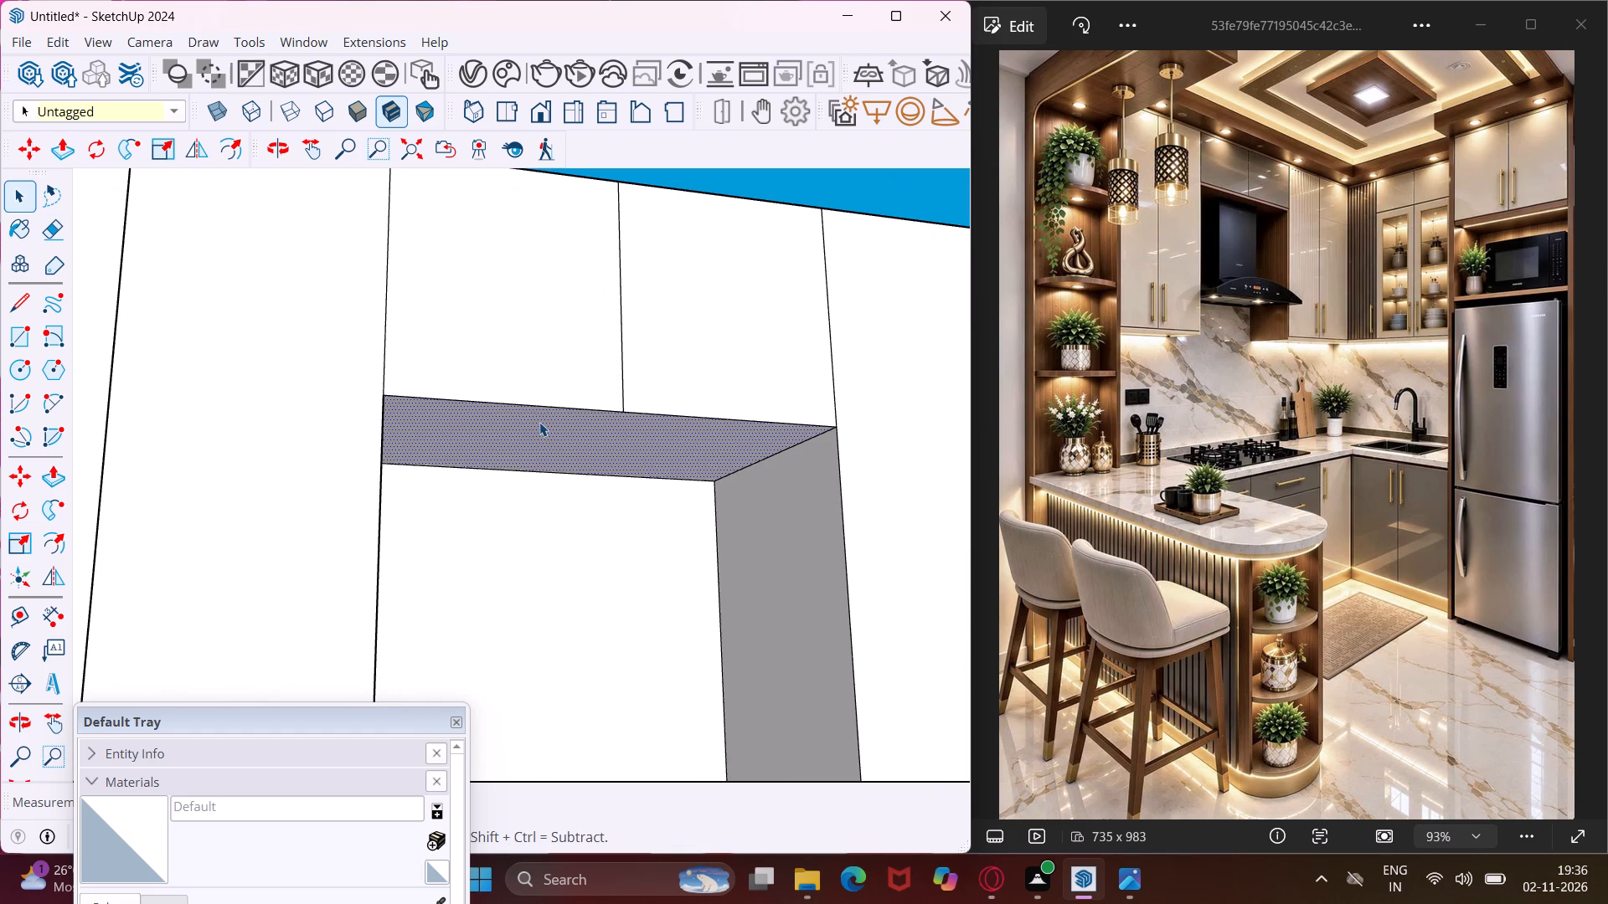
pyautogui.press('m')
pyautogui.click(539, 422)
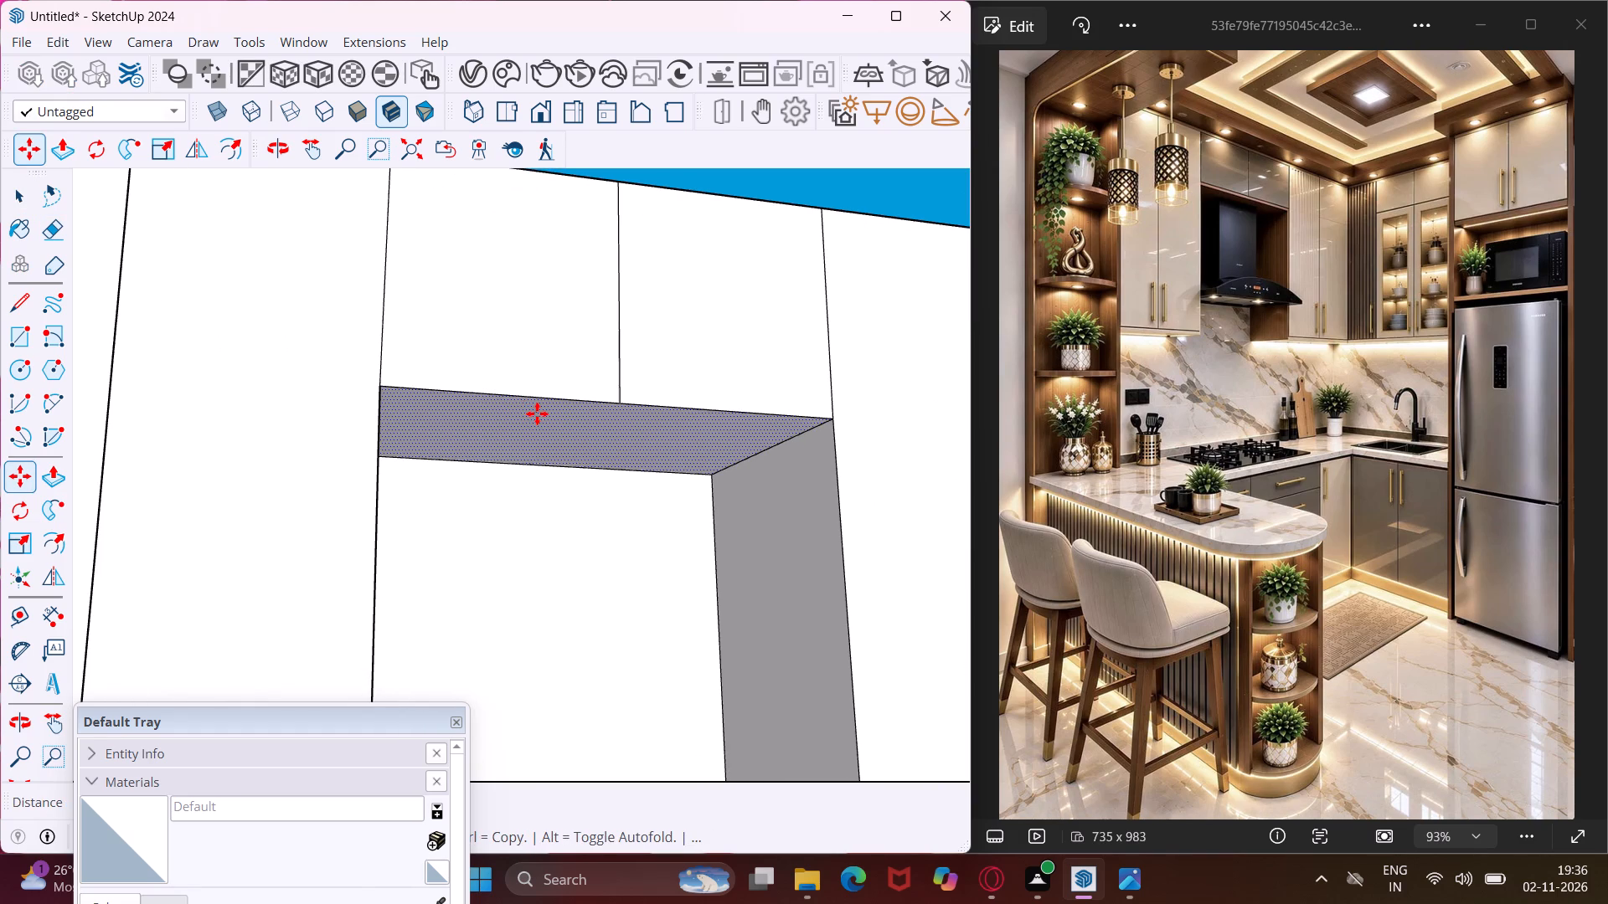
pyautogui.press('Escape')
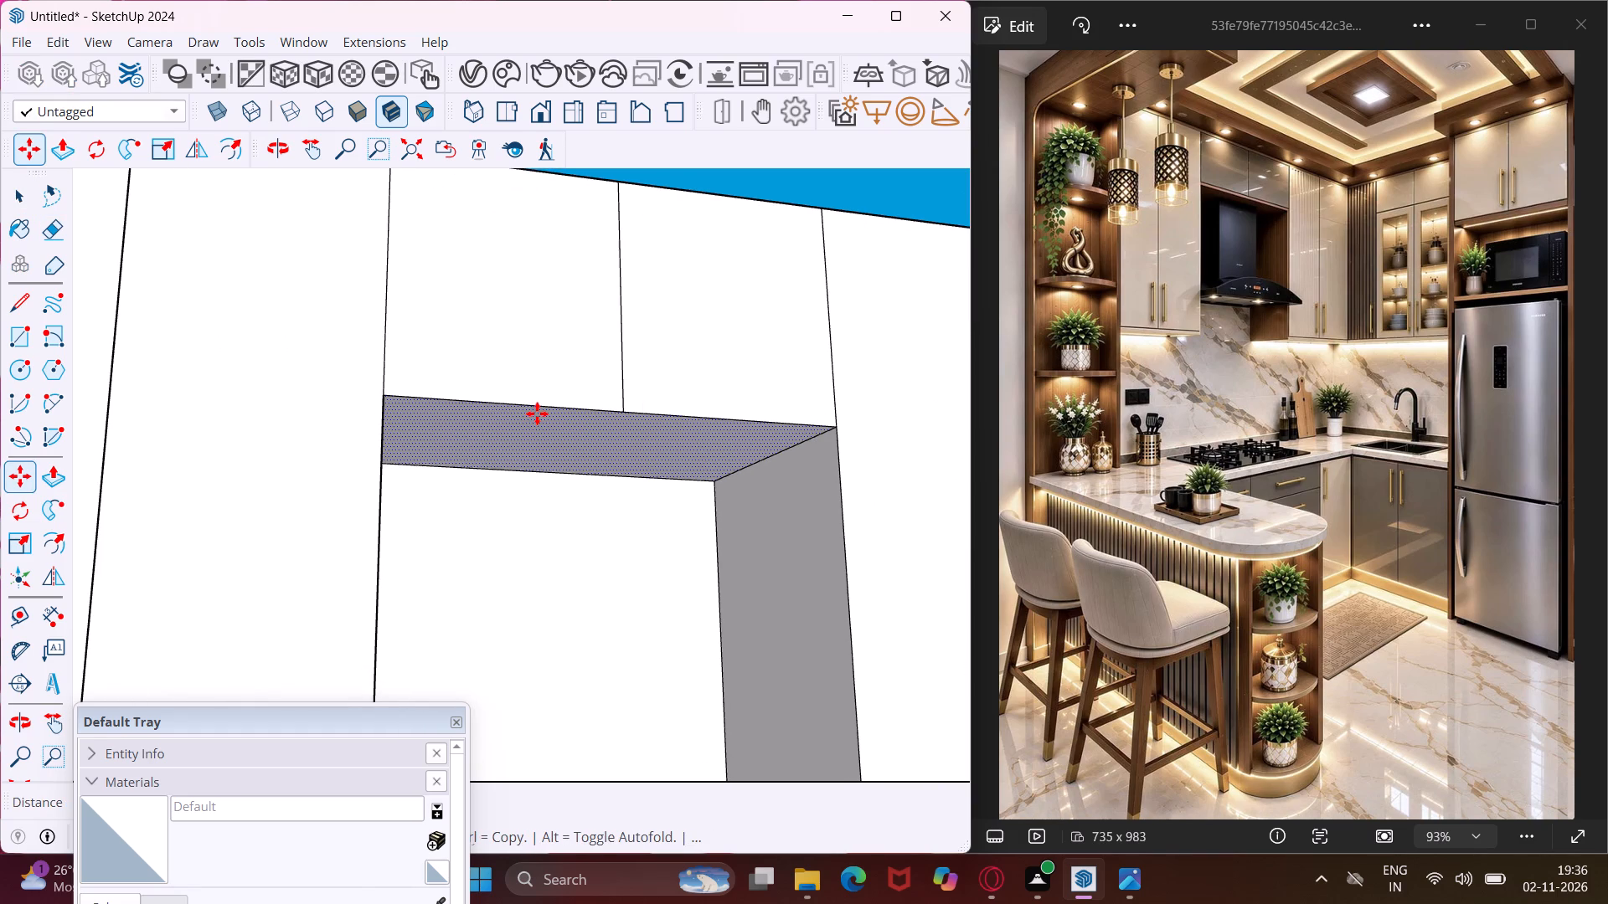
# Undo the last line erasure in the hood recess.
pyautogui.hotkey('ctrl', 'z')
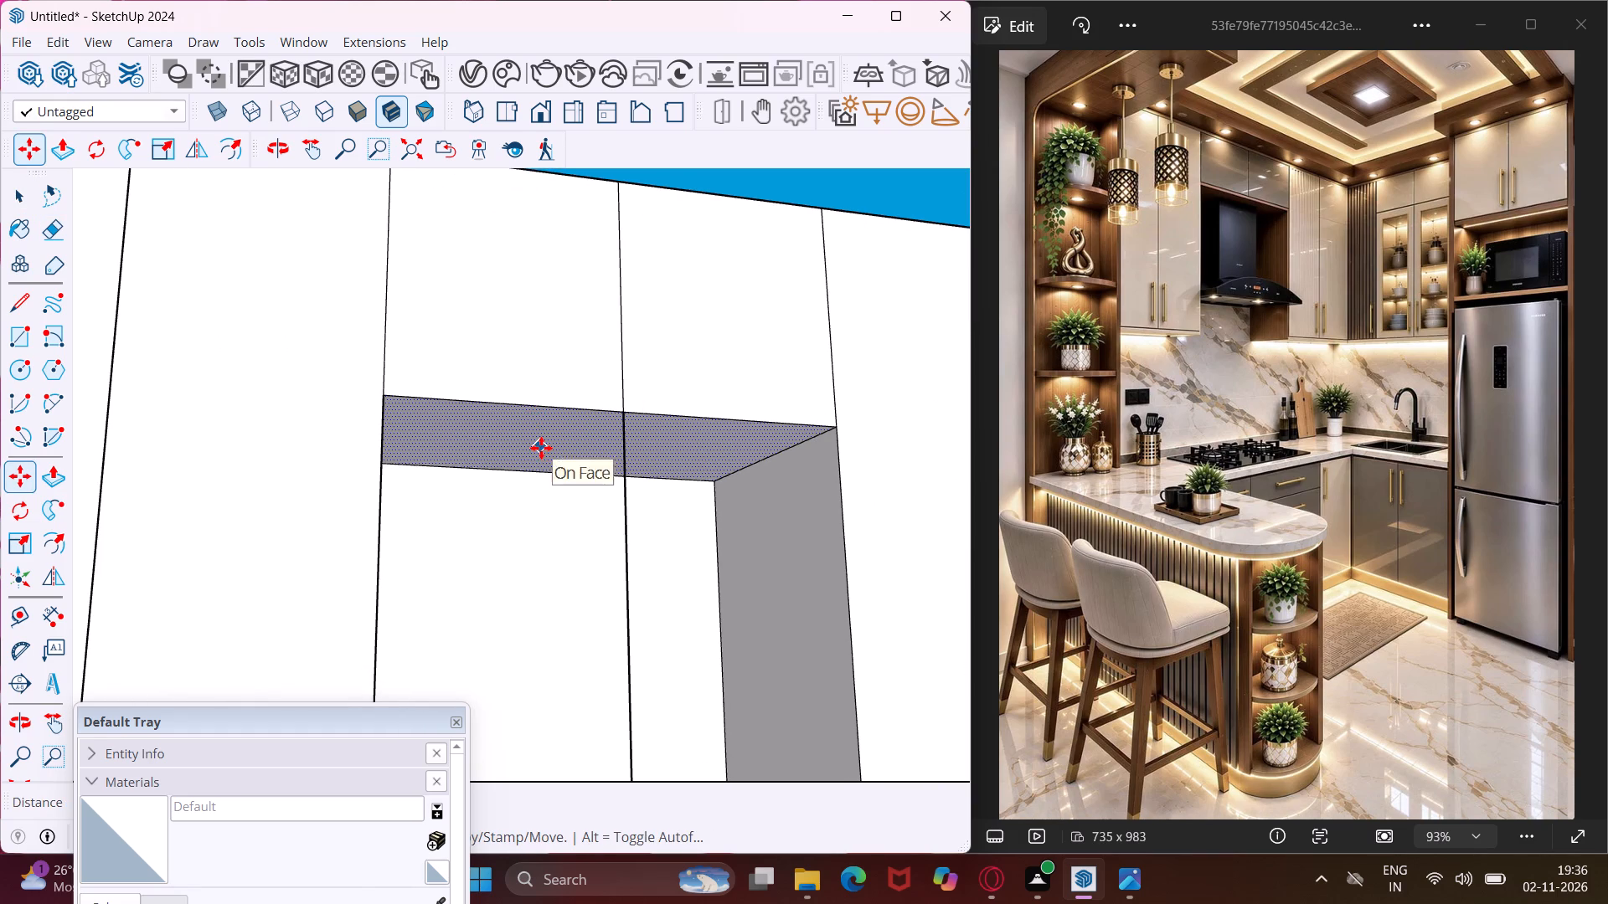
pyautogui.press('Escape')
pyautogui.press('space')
# Erase the part of the middle door division line that crosses the hood recess below the short cabinets.
pyautogui.press('e')
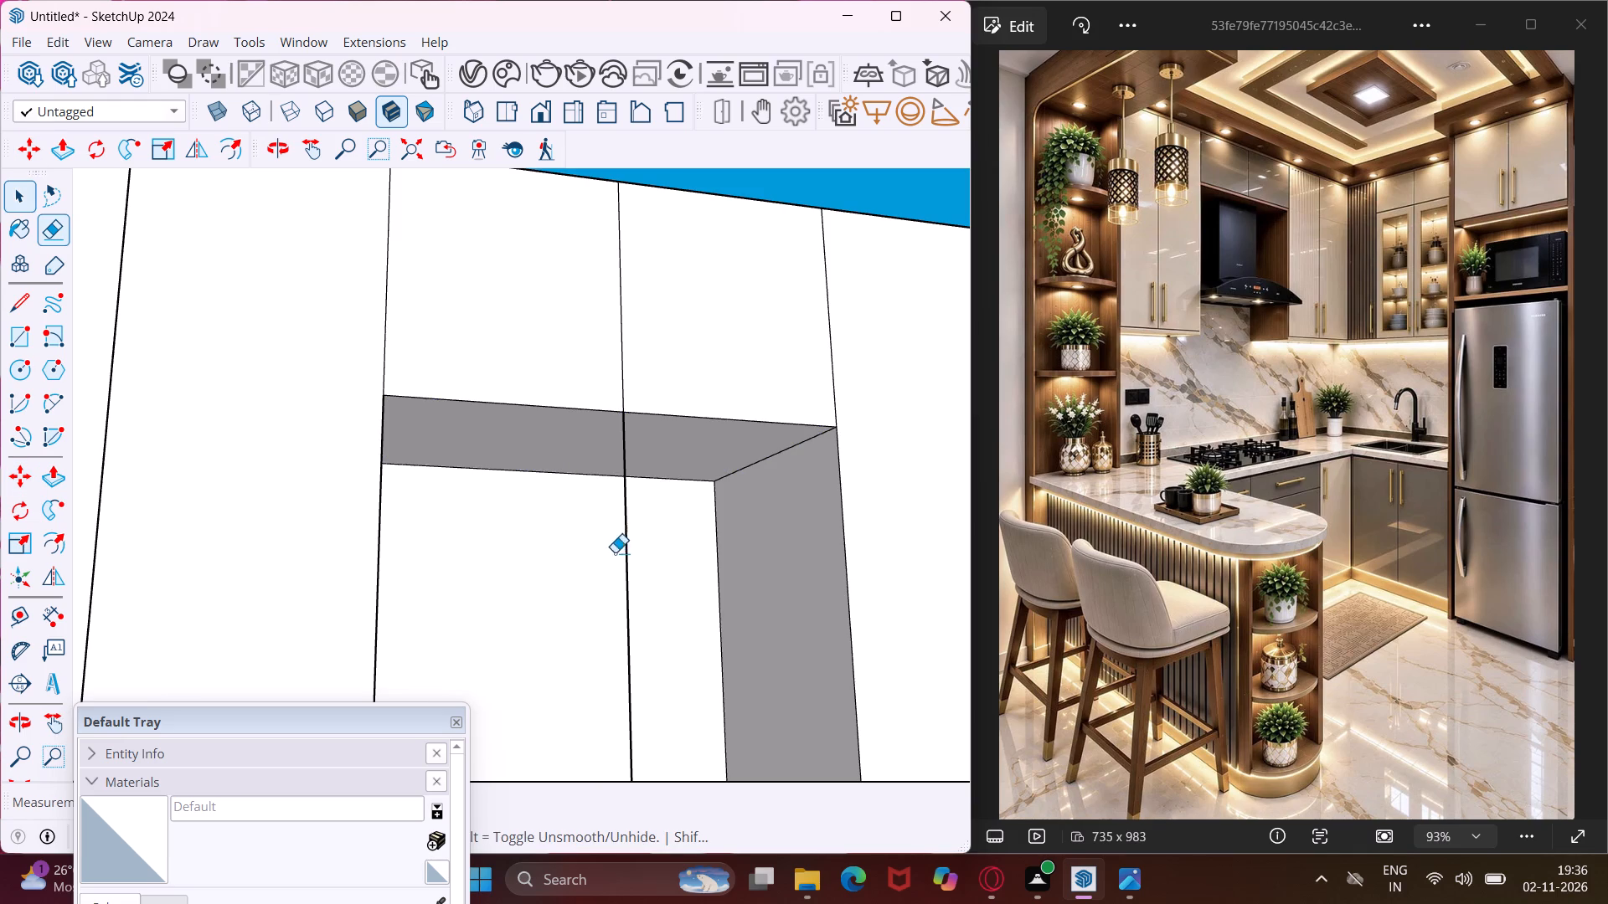
pyautogui.click(626, 573)
pyautogui.press('Escape')
pyautogui.press('space')
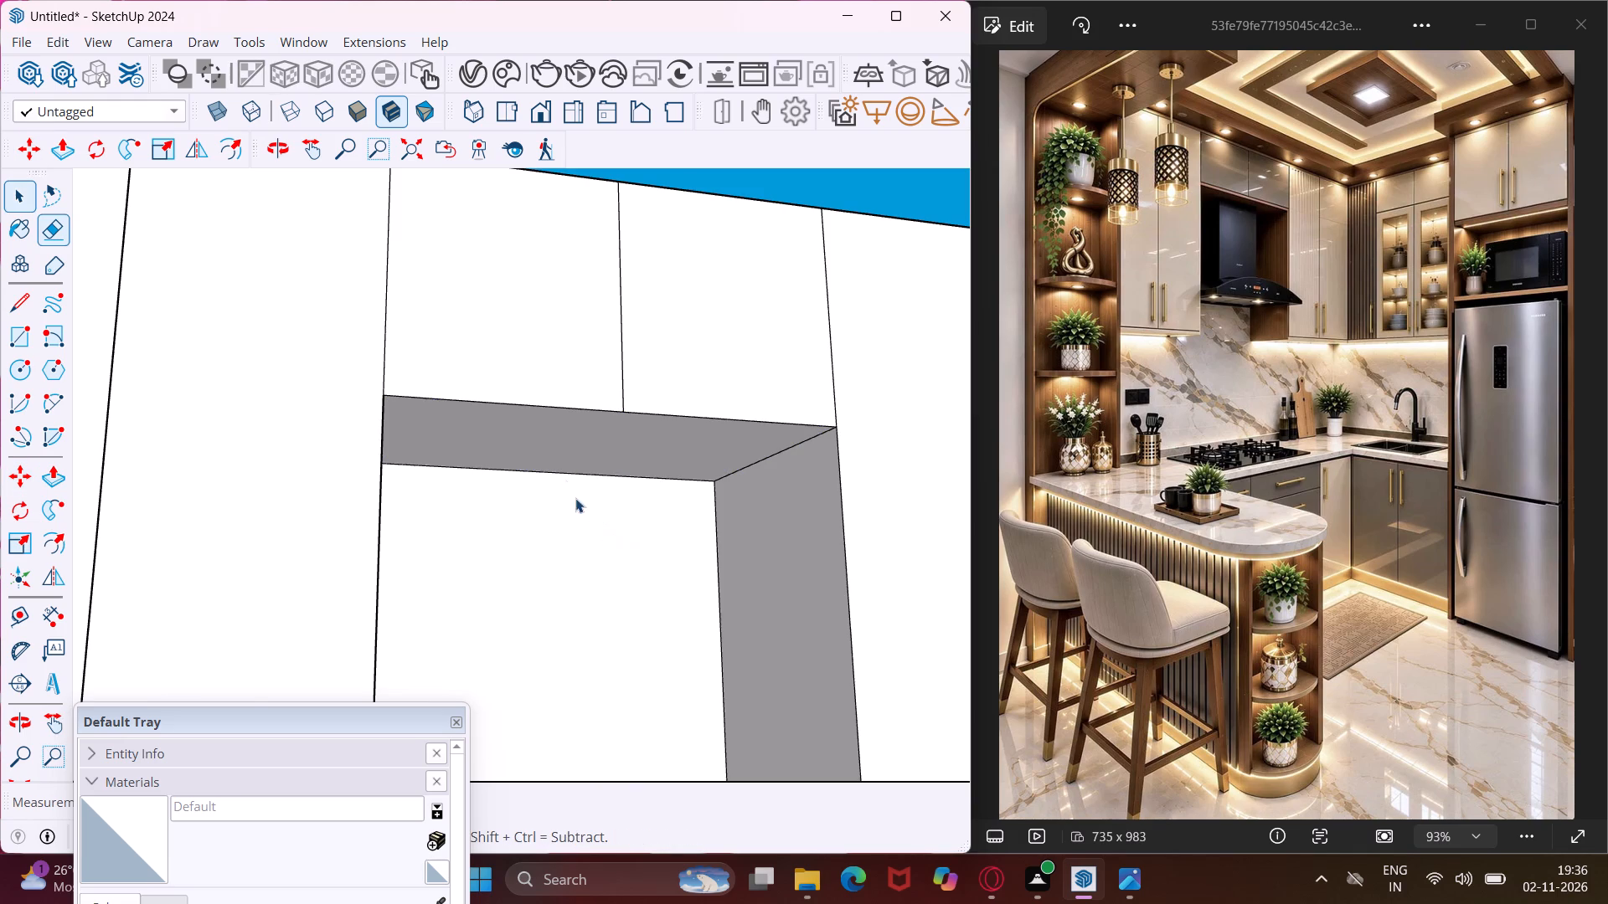
# Push/Pull the recess's top face slightly upward as a new starting face, adding a thin bottom strip to the short cabinets.
pyautogui.scroll(4, 547, 448)
pyautogui.scroll(-5, 541, 438)
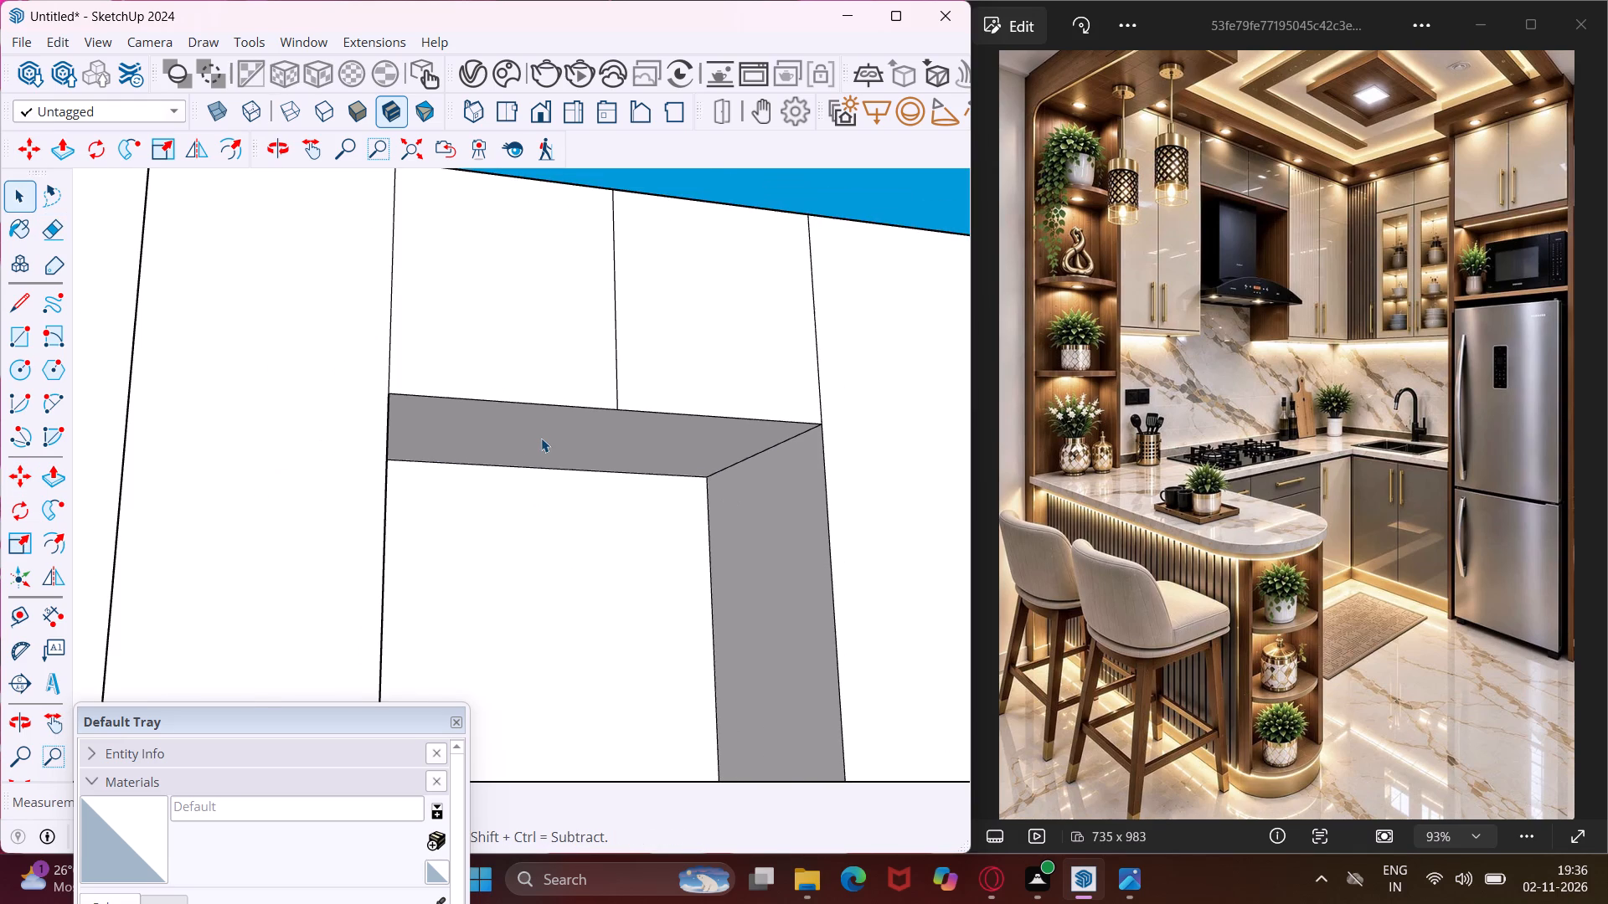
pyautogui.moveTo(534, 429); pyautogui.dragTo(528, 439, button='middle')
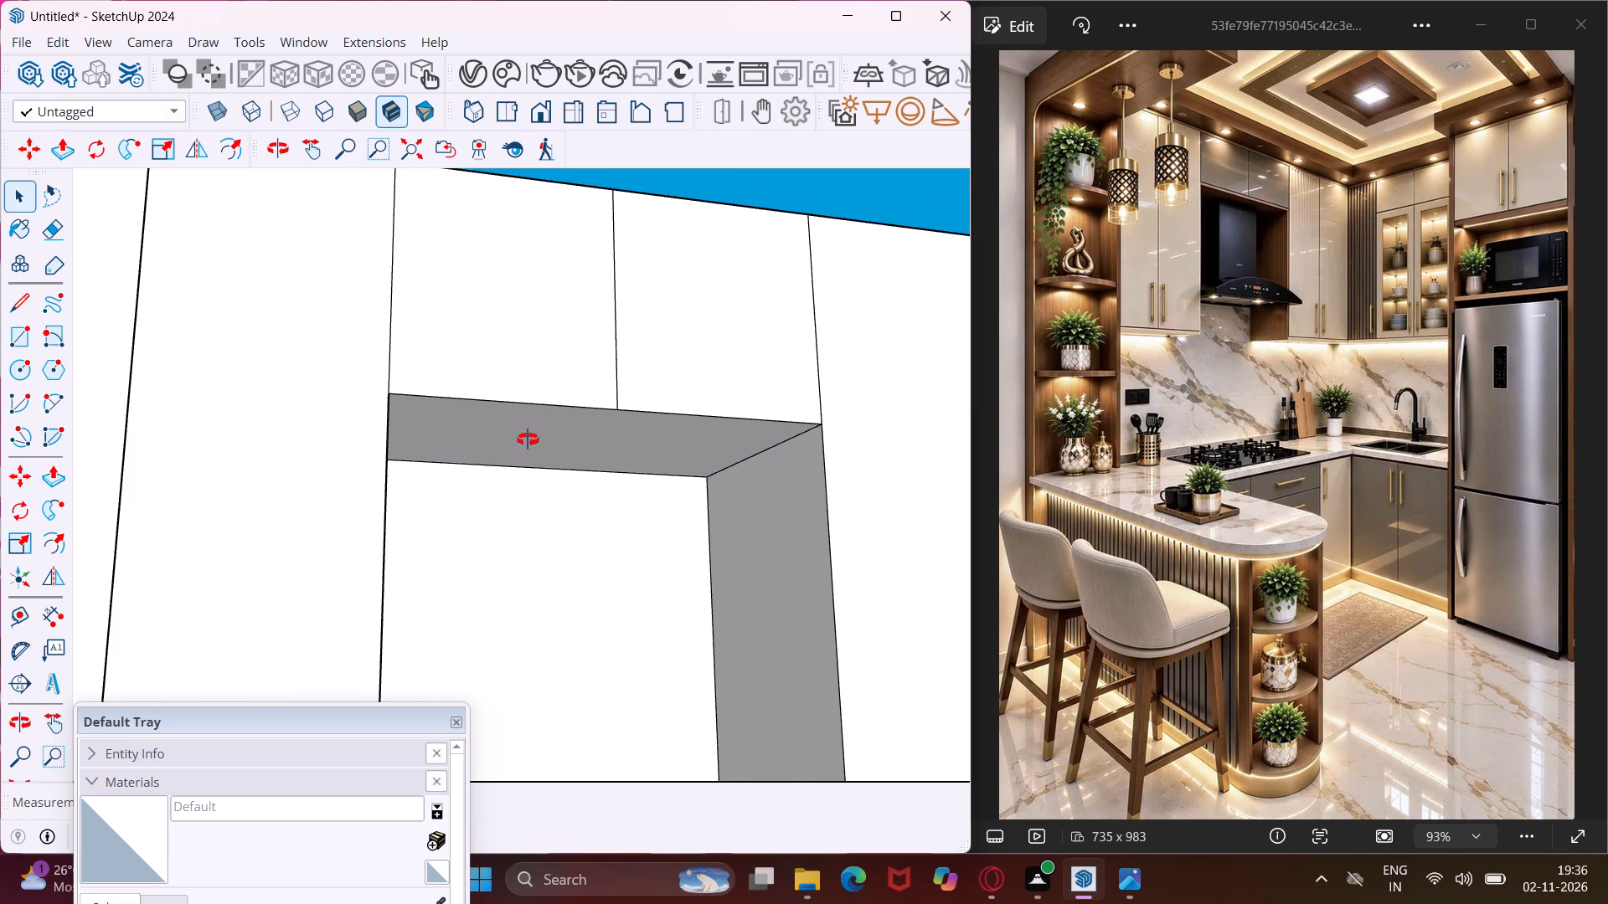
pyautogui.moveTo(528, 439); pyautogui.dragTo(519, 475, button='middle')
pyautogui.click(538, 436)
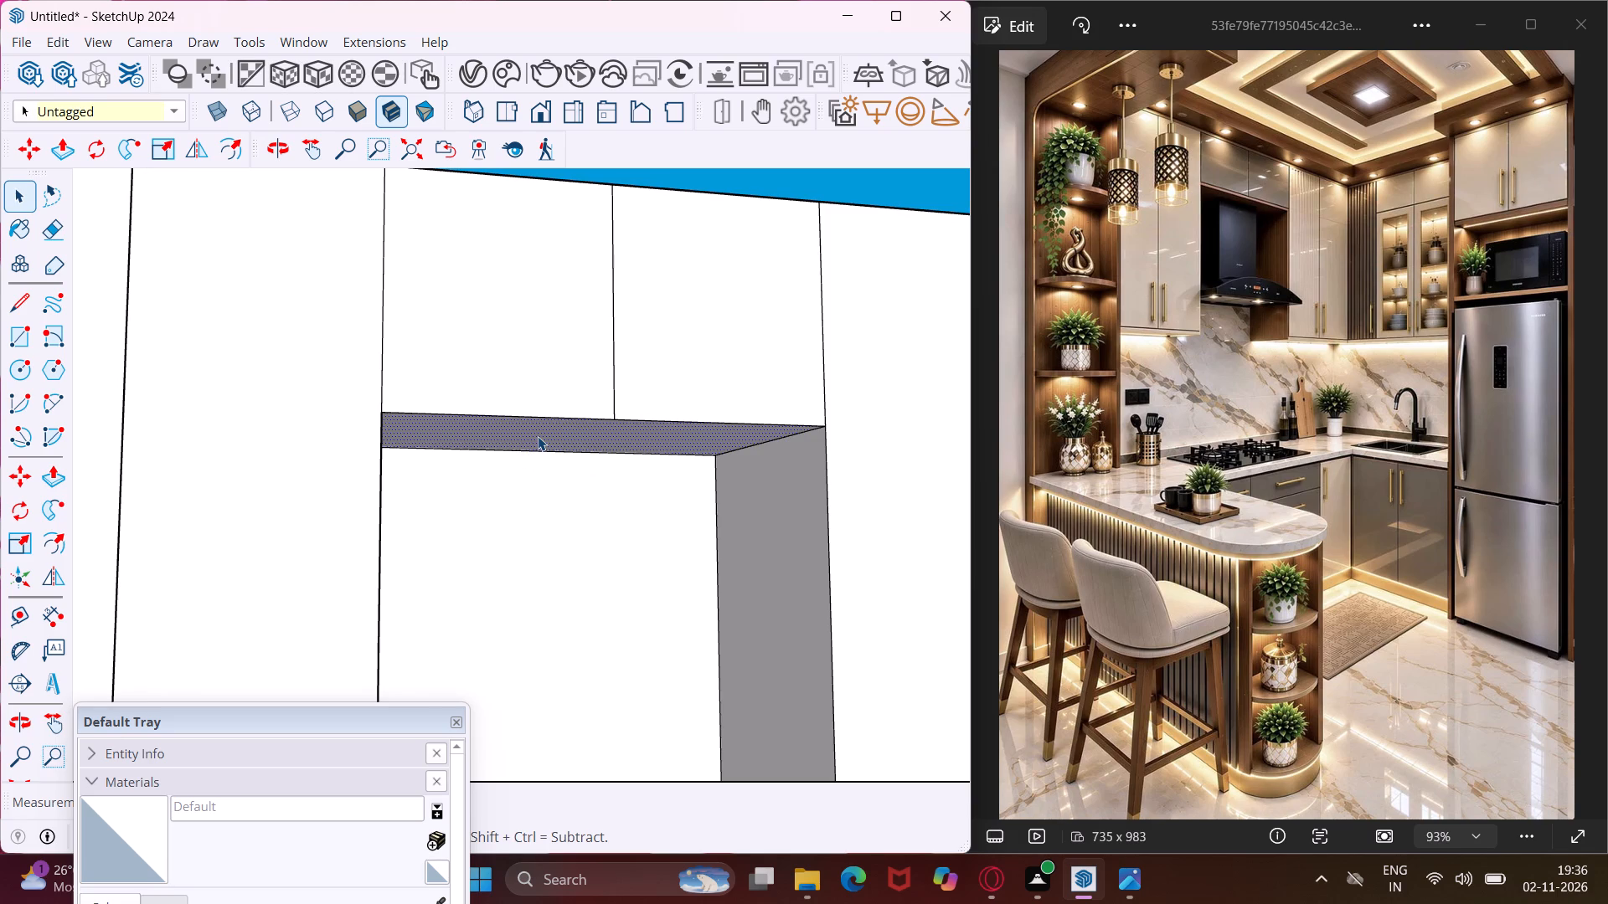
pyautogui.press('p')
pyautogui.click(538, 436)
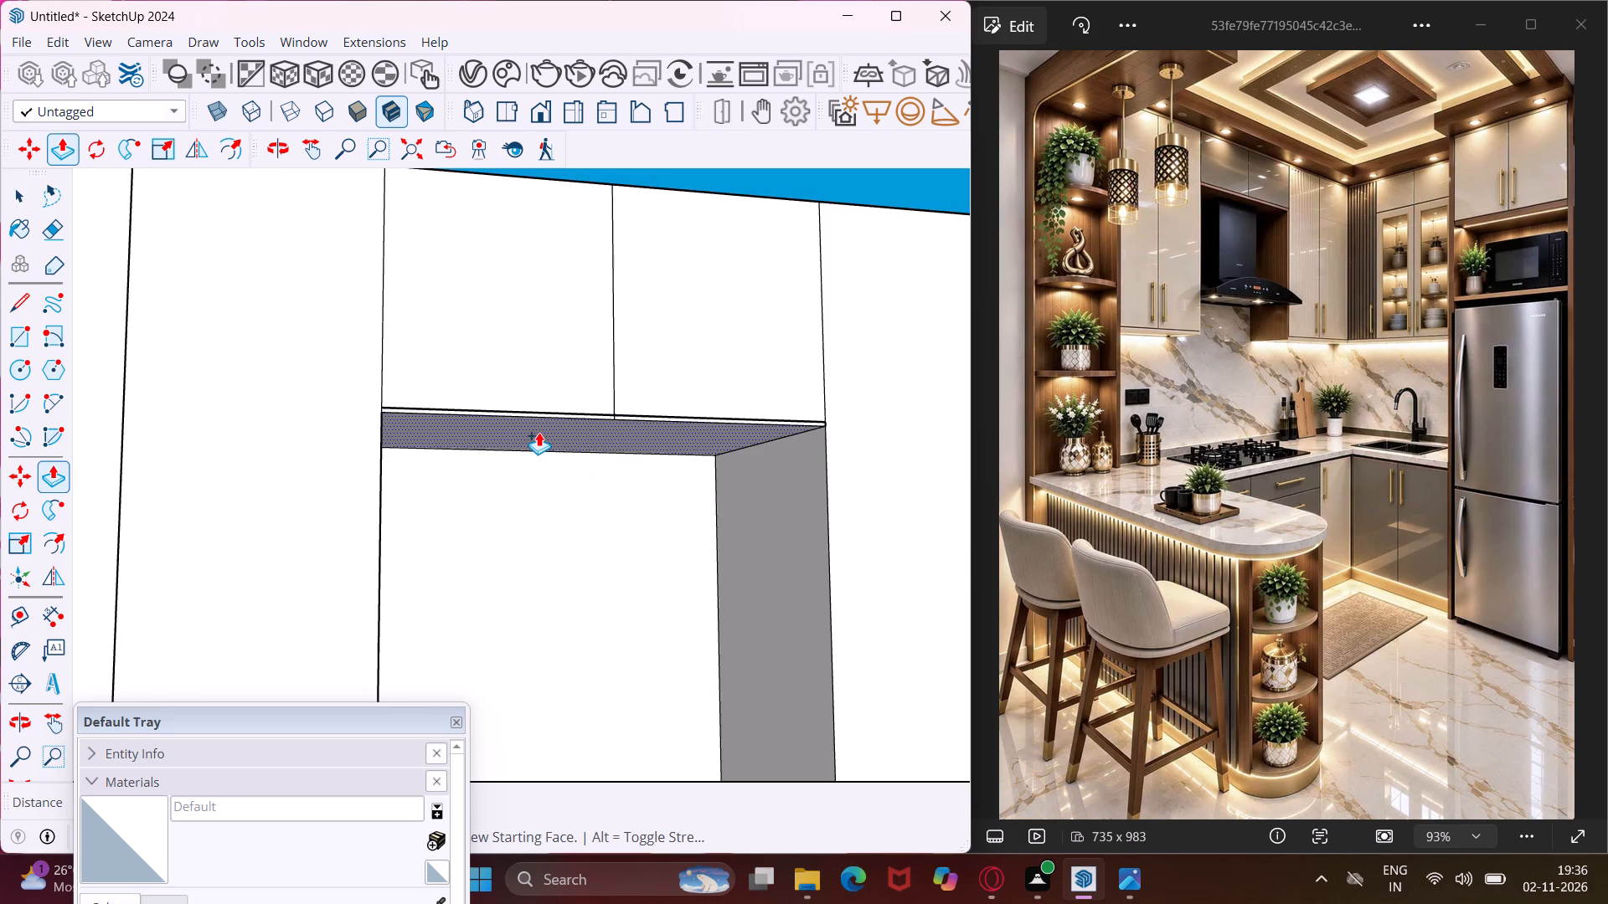
pyautogui.click(539, 431)
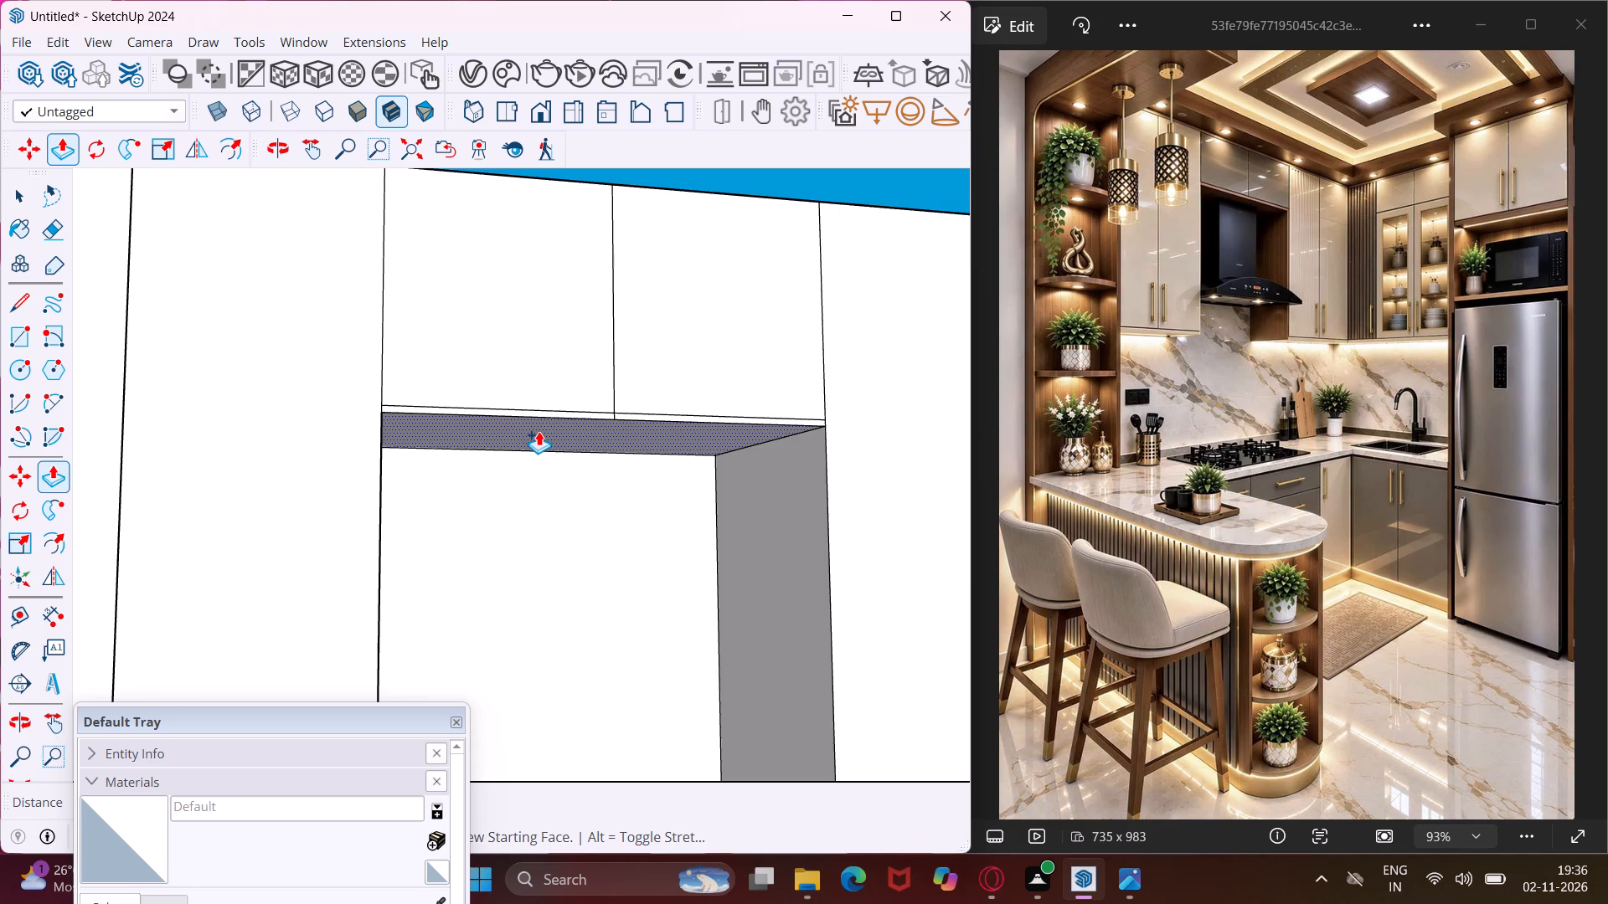
pyautogui.press('Escape')
pyautogui.press('space')
# Copy both segments of the short cabinets' bottom strip line straight up by 0.4".
pyautogui.scroll(4, 608, 393)
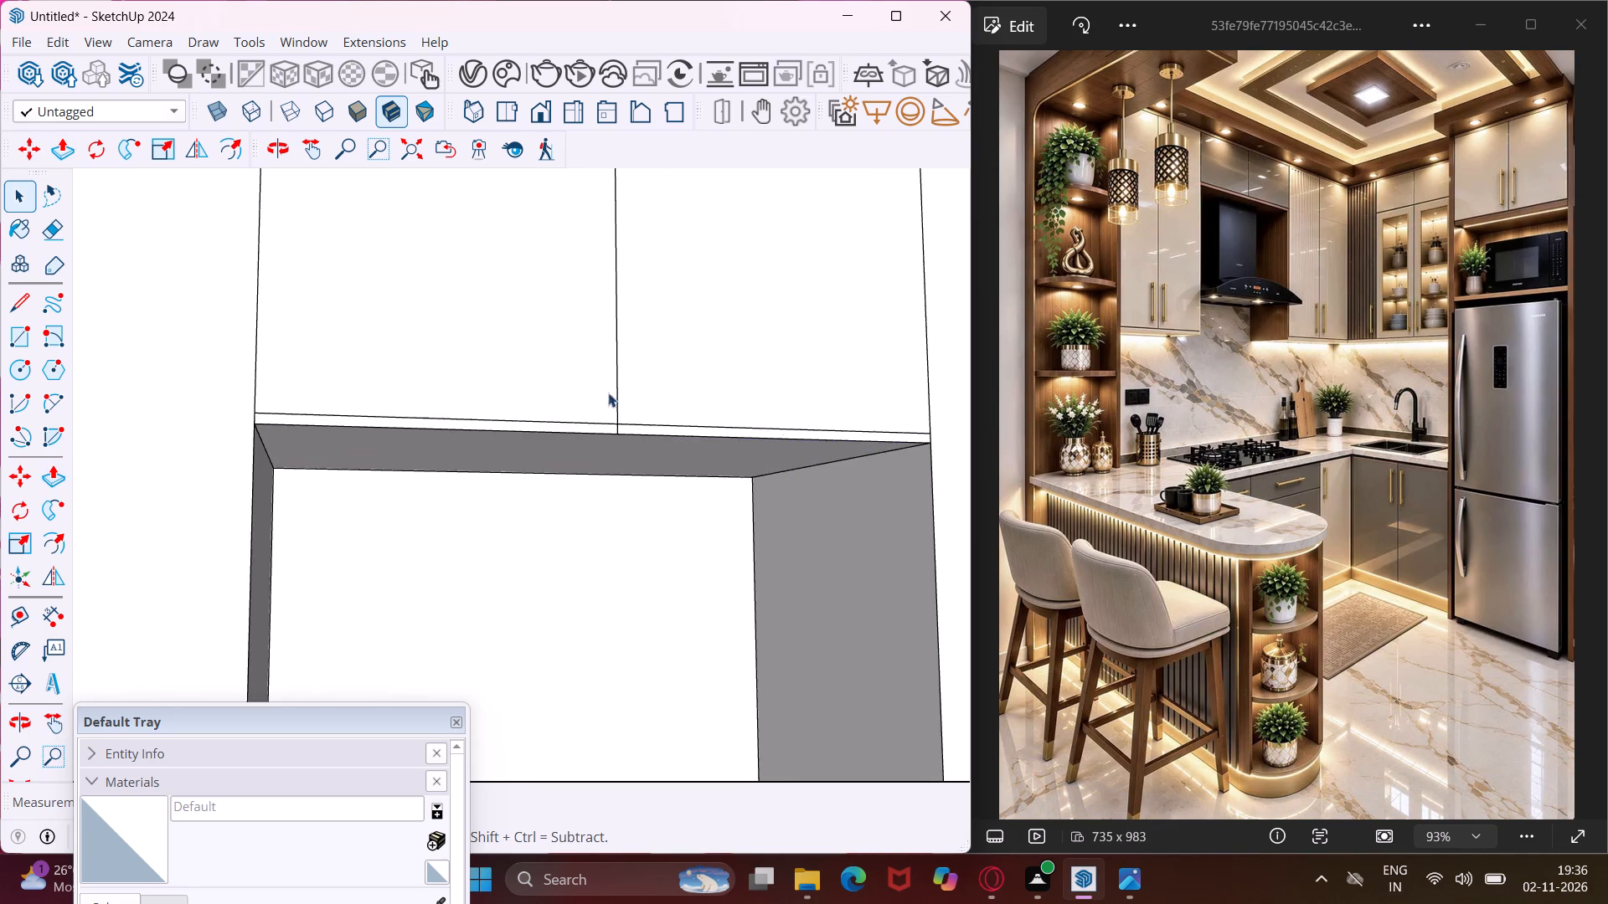
pyautogui.scroll(4, 629, 398)
pyautogui.moveTo(629, 398); pyautogui.dragTo(630, 485, button='middle')
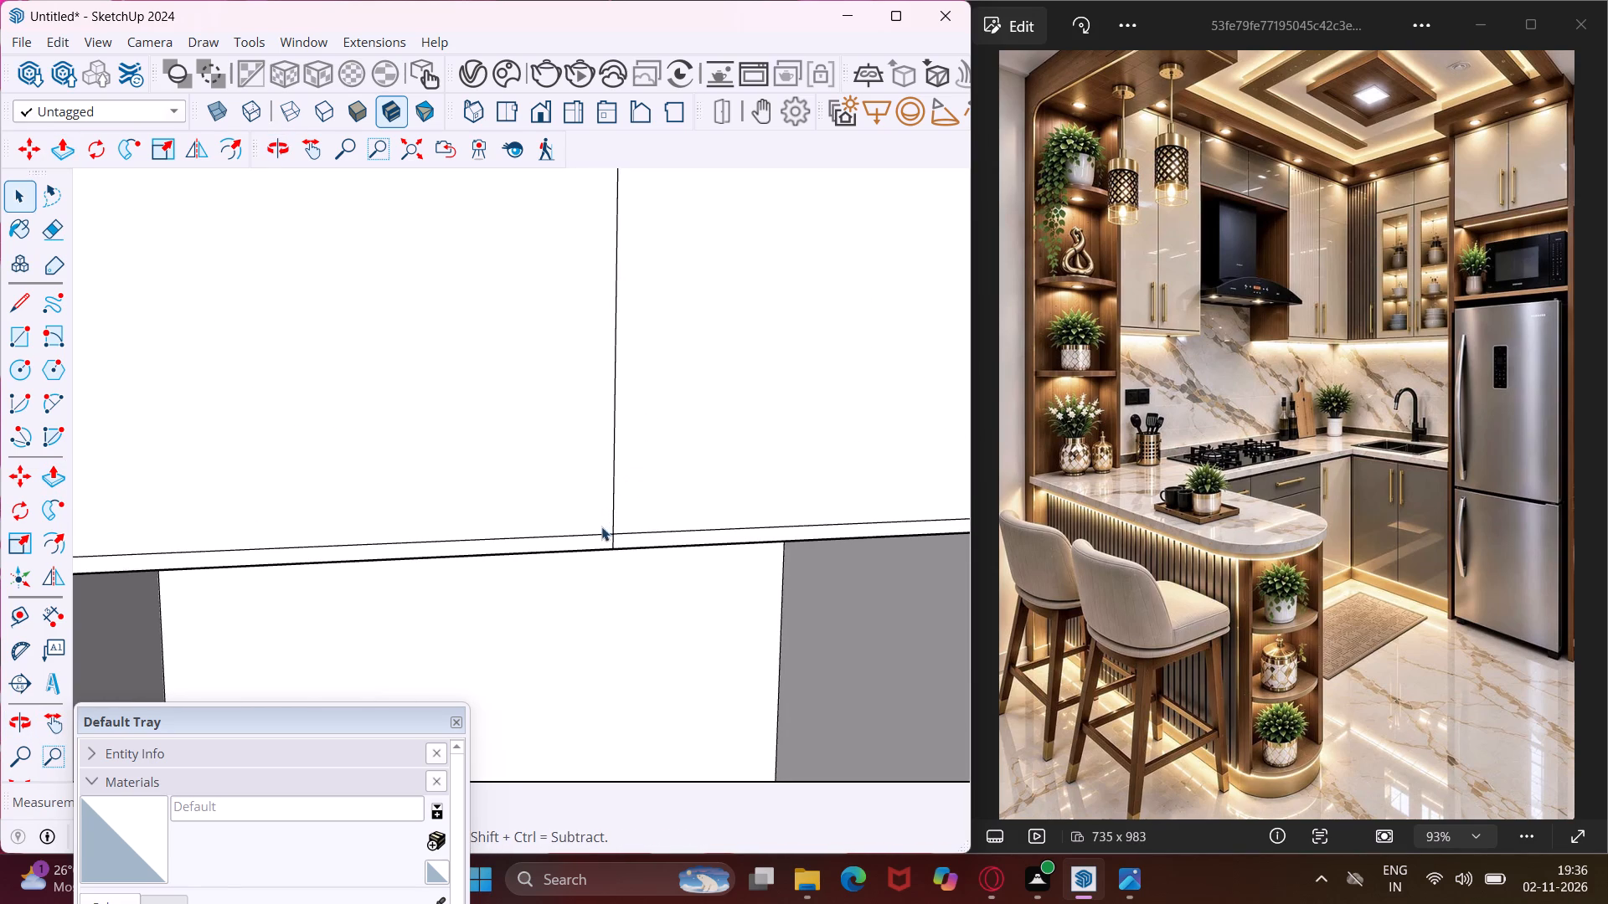
pyautogui.click(600, 533)
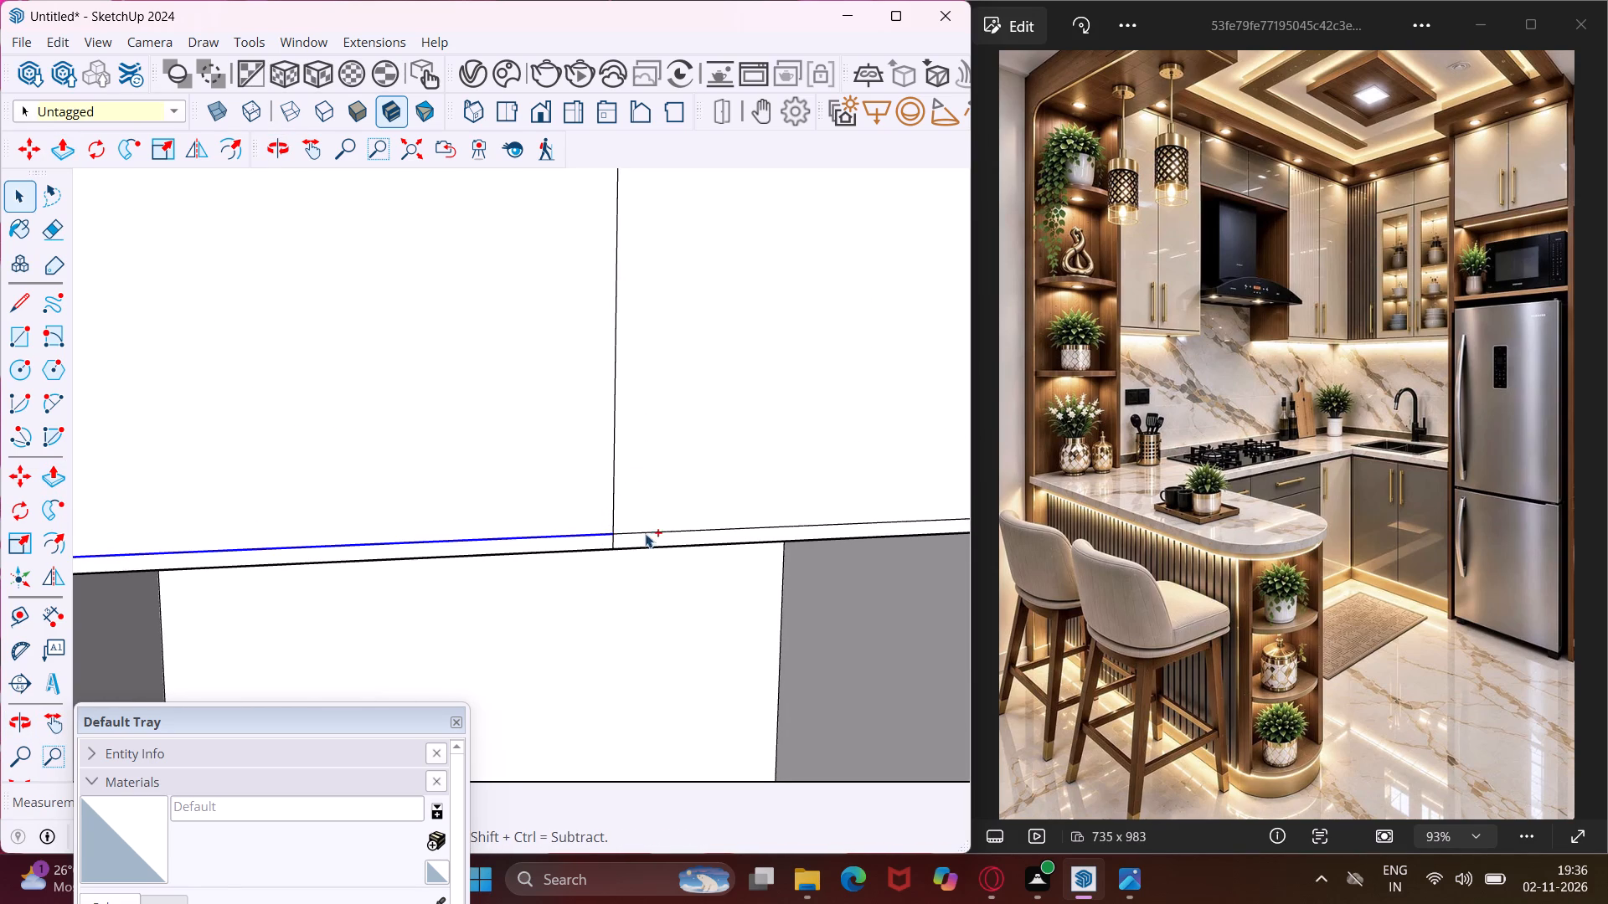
pyautogui.keyDown('ctrl'); pyautogui.click(652, 532); pyautogui.keyUp('ctrl')
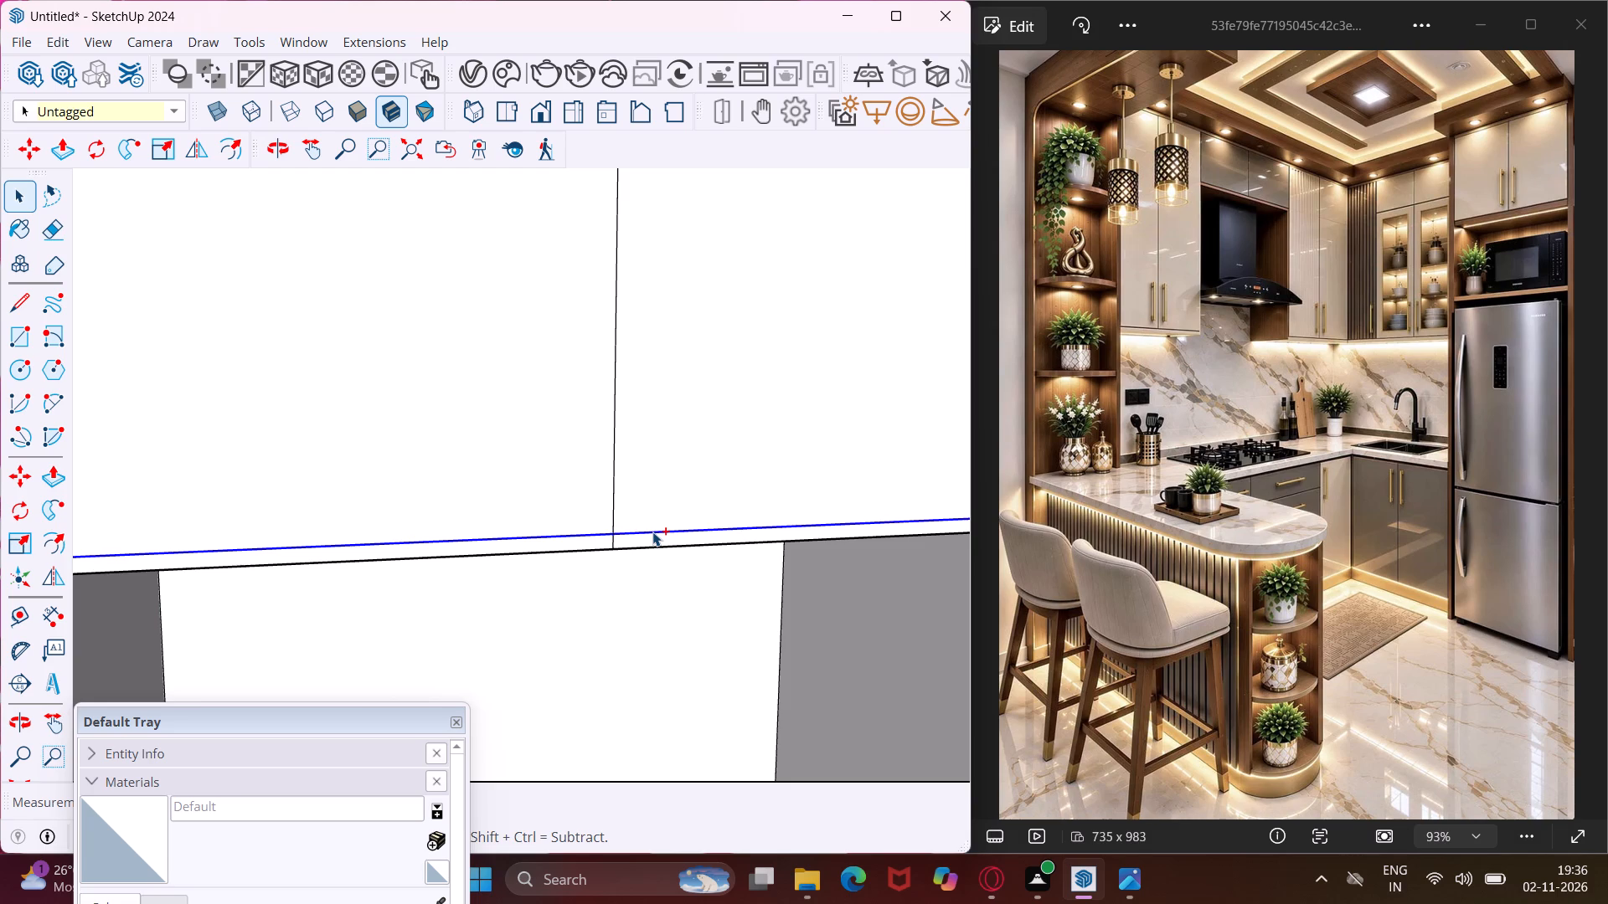
pyautogui.press('m')
pyautogui.scroll(6, 626, 532)
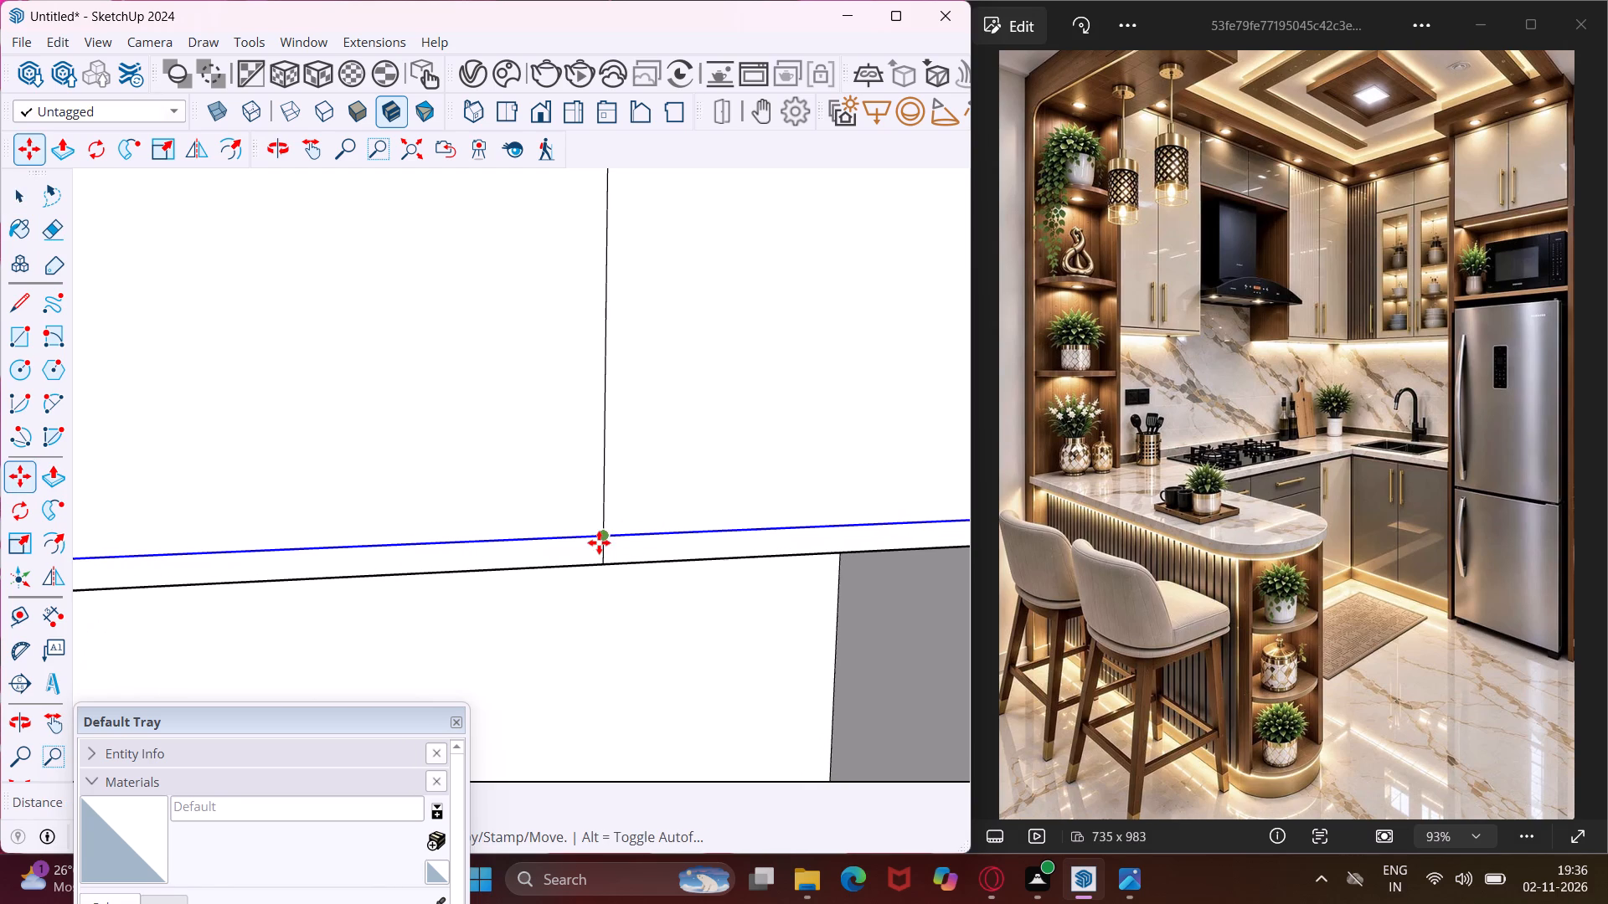
pyautogui.click(605, 534)
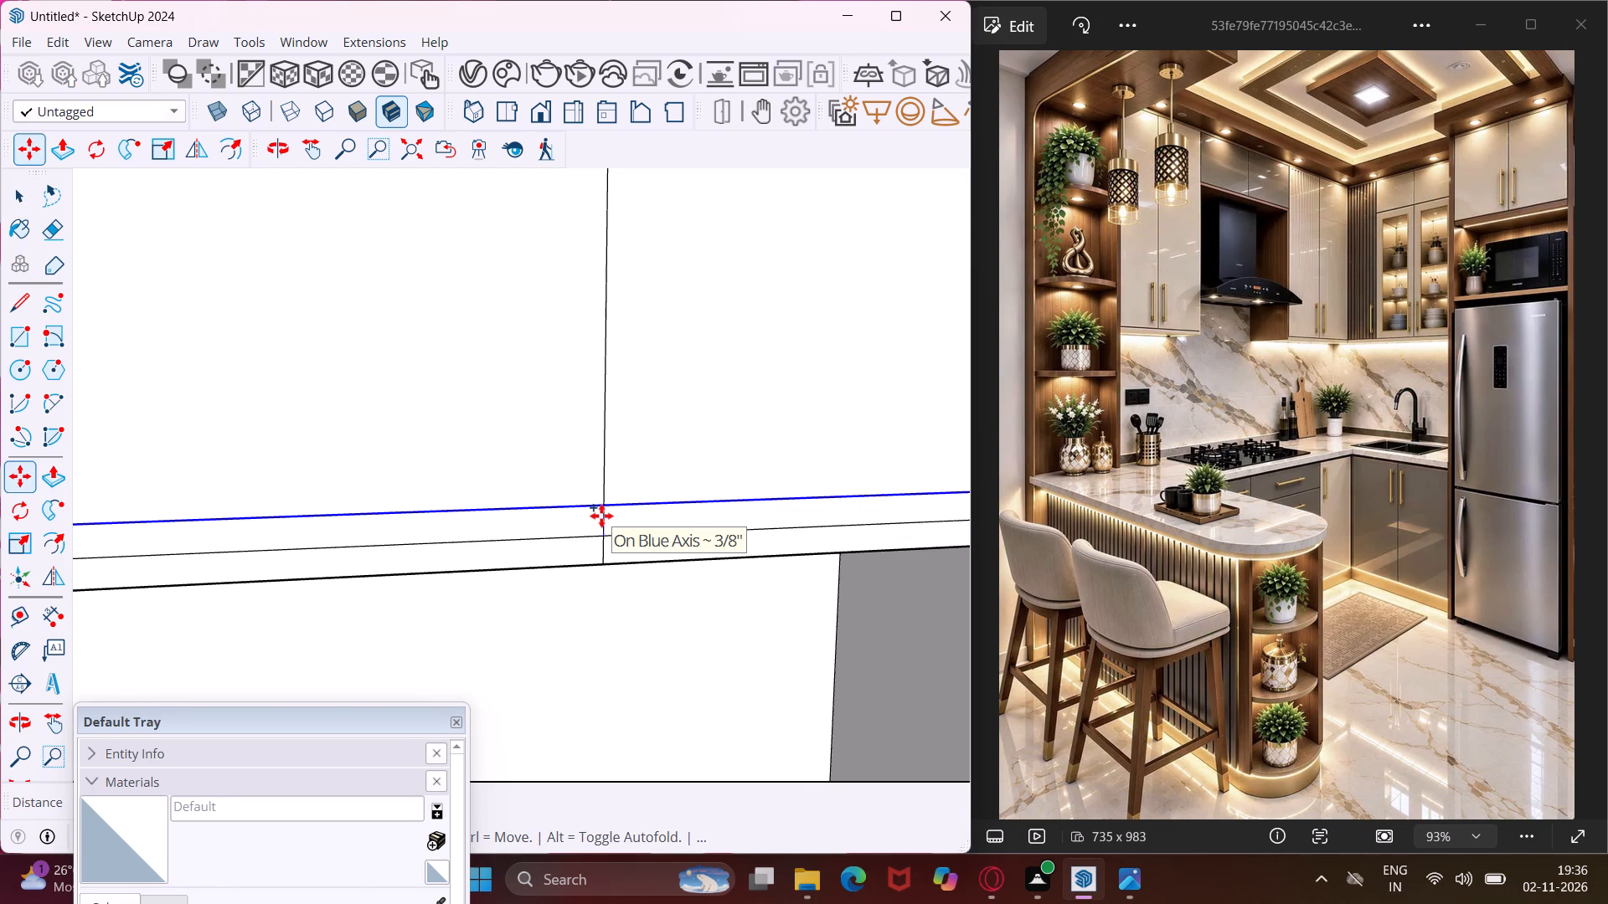
pyautogui.write('.4"')
pyautogui.press('Return')
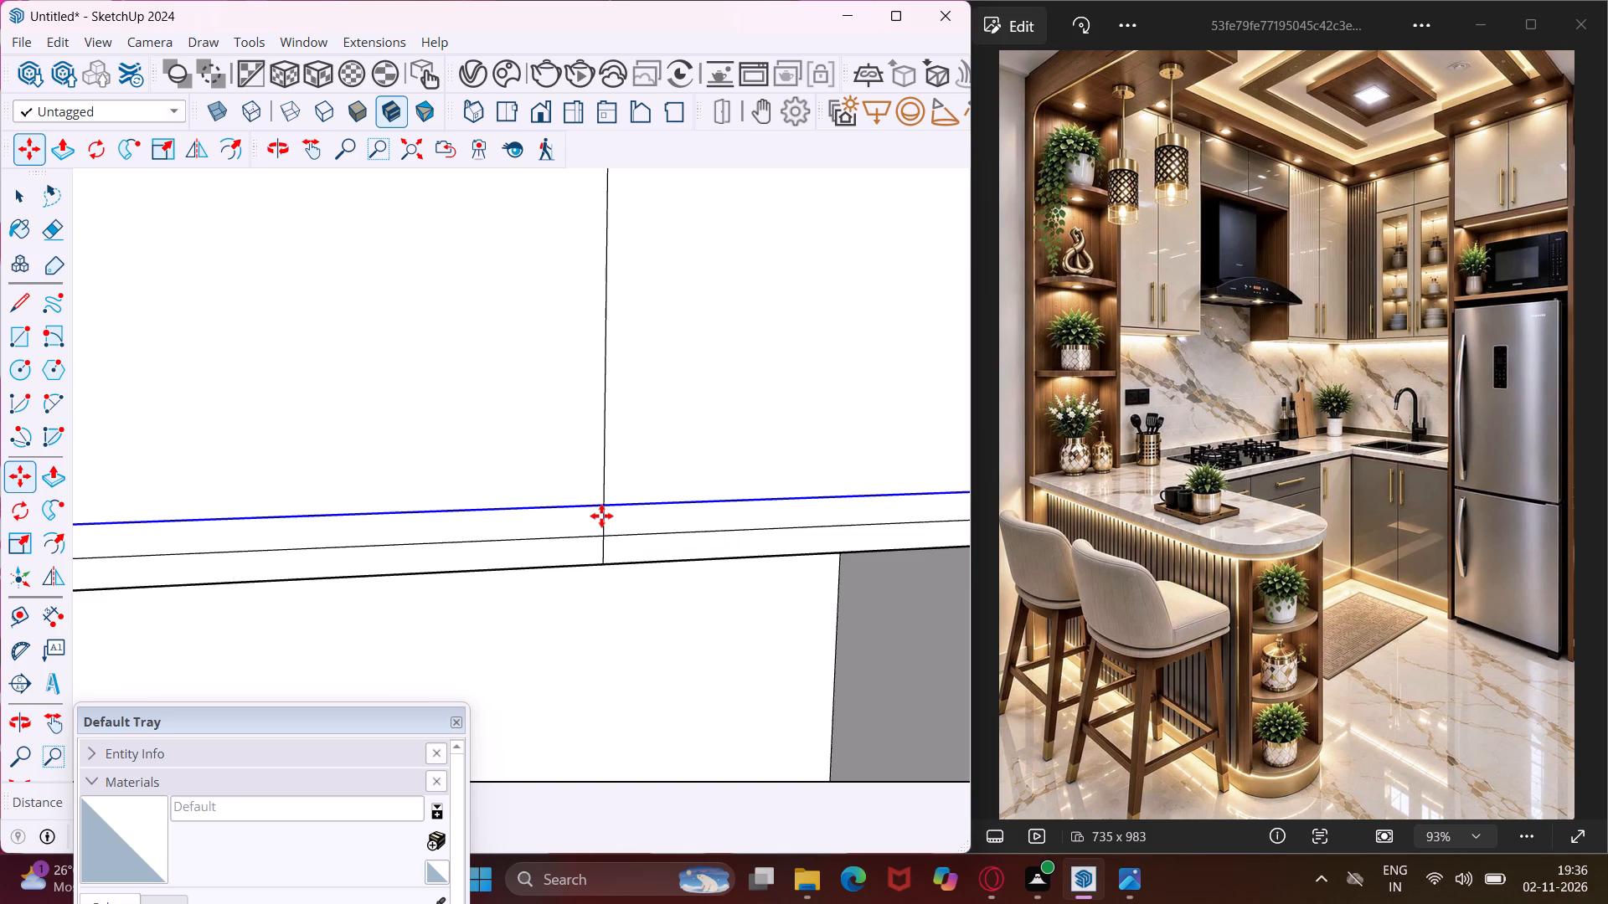
pyautogui.scroll(-6, 596, 510)
pyautogui.scroll(-16, 652, 550)
pyautogui.moveTo(626, 547); pyautogui.dragTo(608, 505, button='middle')
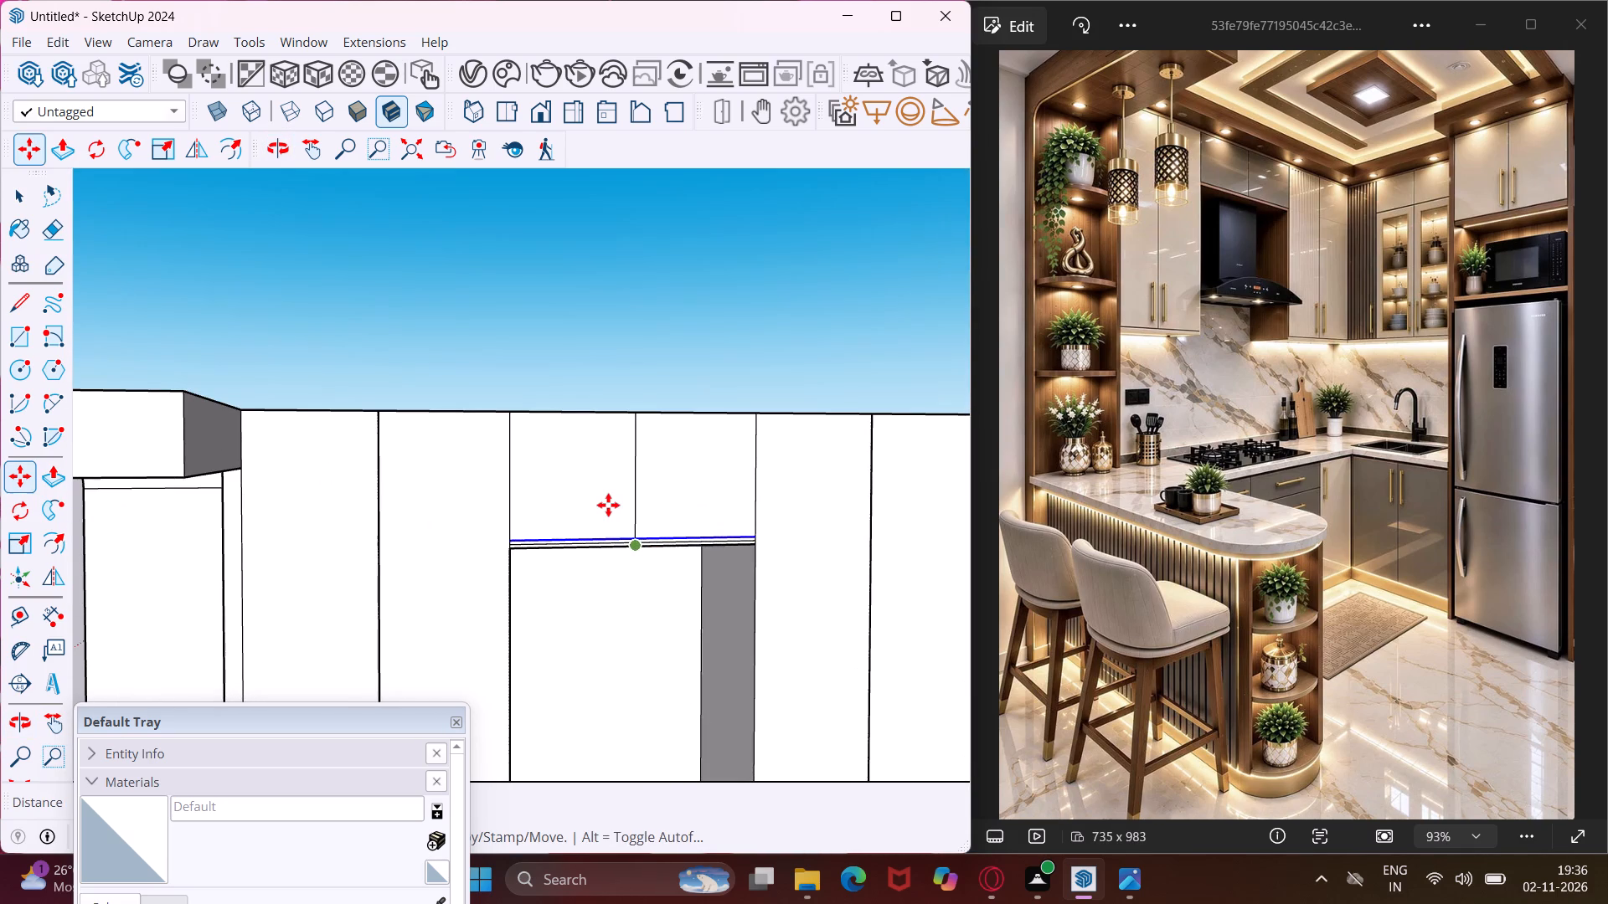
pyautogui.scroll(-11, 609, 475)
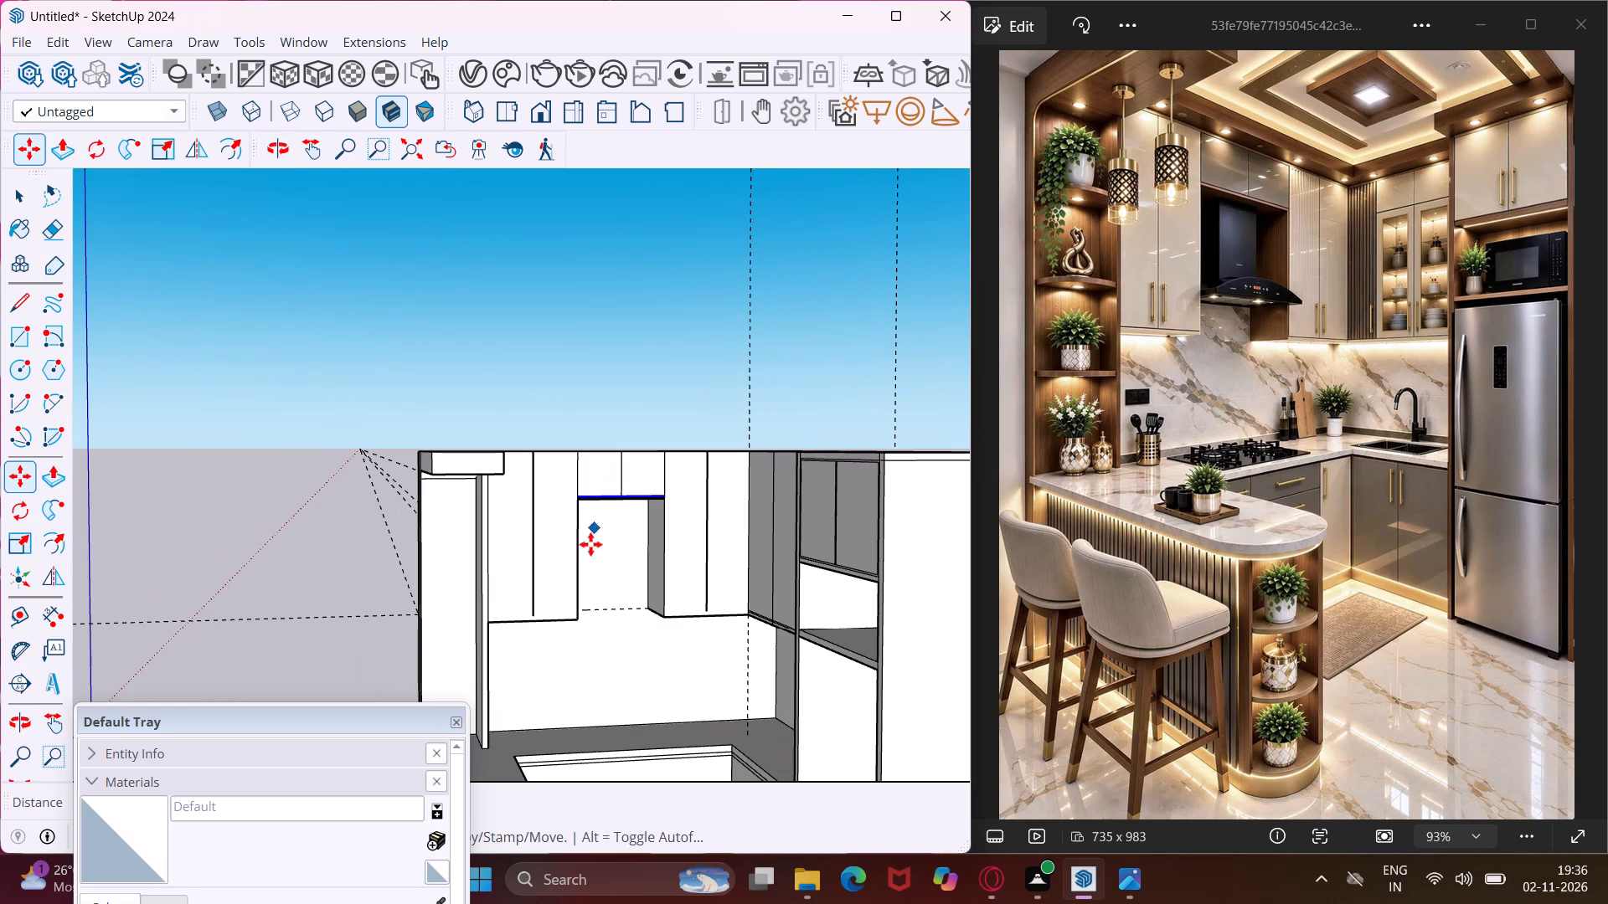
pyautogui.press('Escape')
pyautogui.press('space')
# Push/Pull the underside of the upper cabinets between hood recess and corner upward twice as new starting faces, matching the adjoining wall cabinets' two strip lines.
pyautogui.scroll(2, 531, 629)
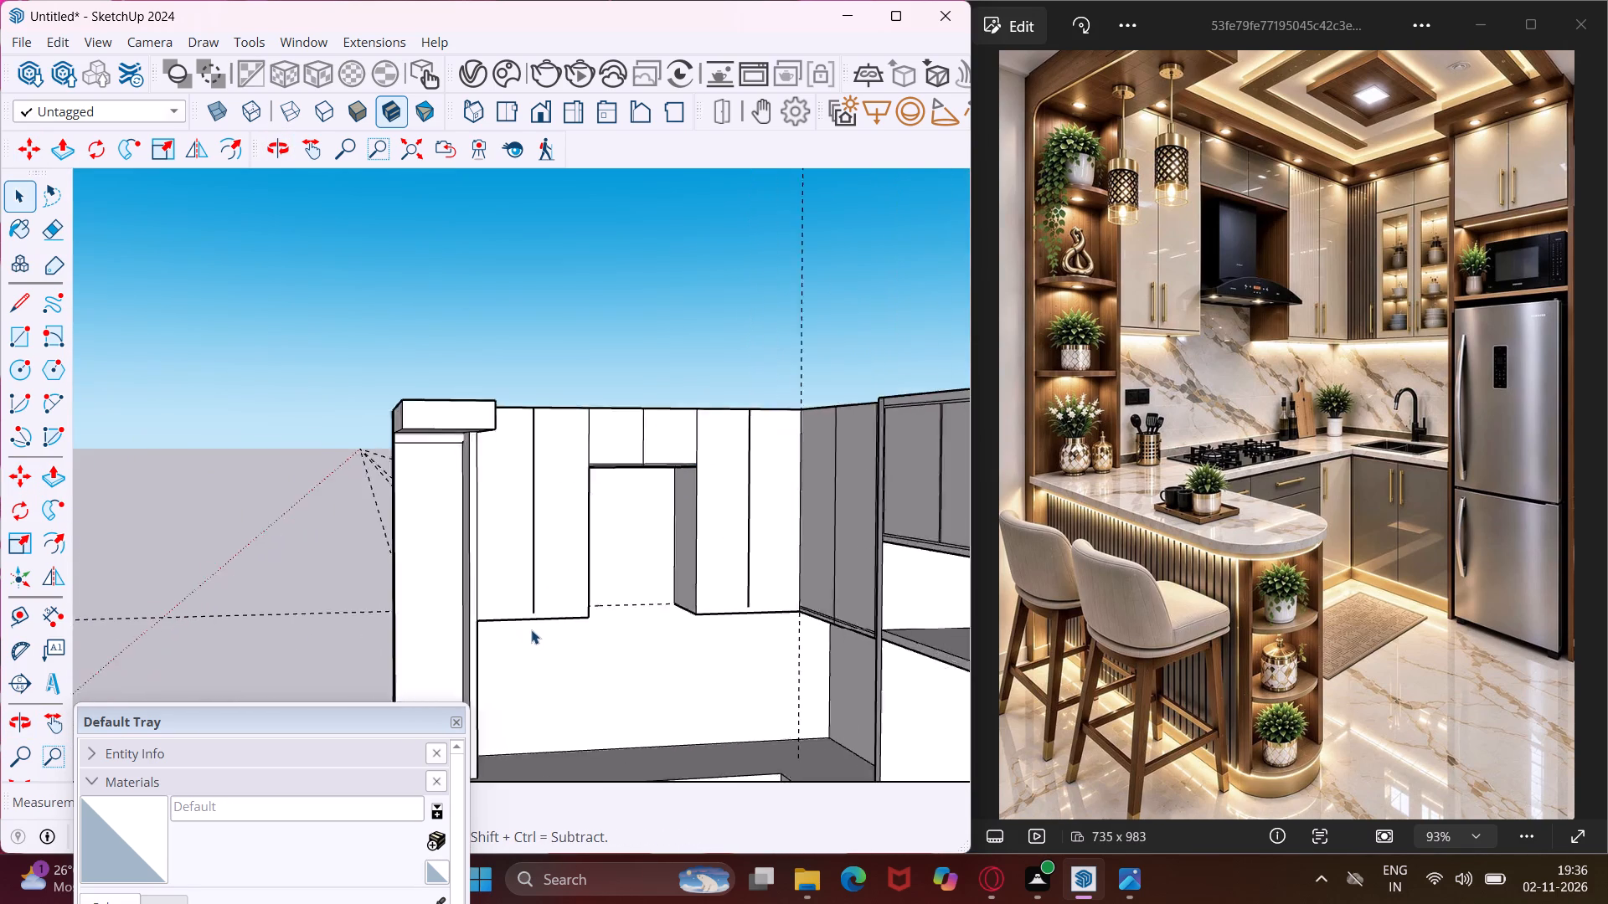
pyautogui.scroll(3, 531, 629)
pyautogui.moveTo(531, 629); pyautogui.dragTo(472, 548, button='middle')
pyautogui.scroll(4, 544, 643)
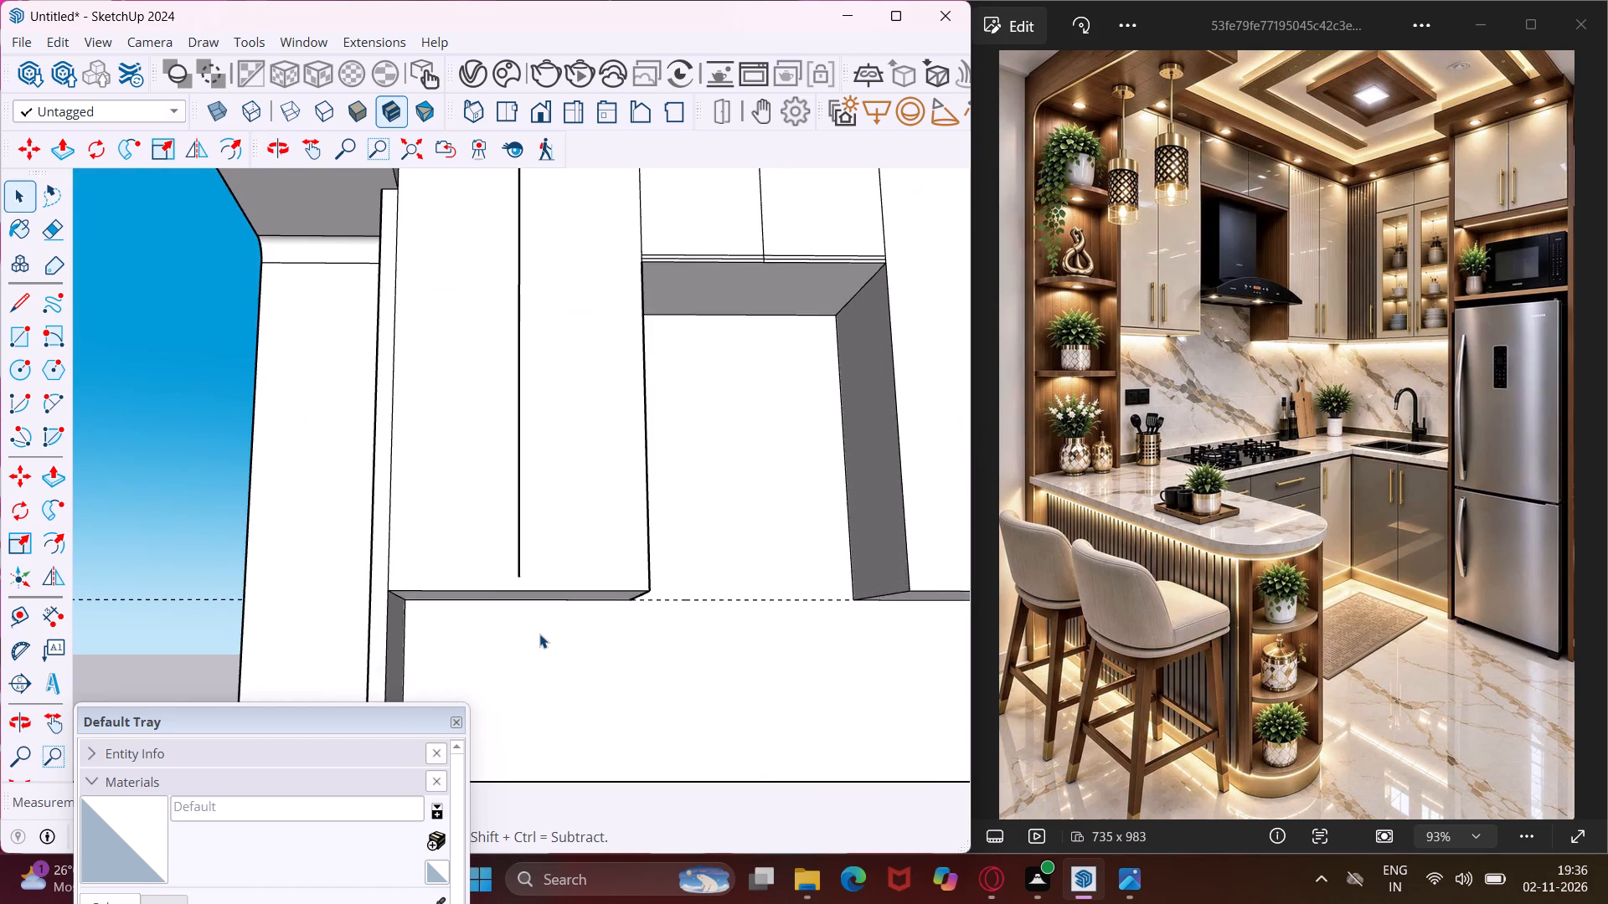
pyautogui.scroll(3, 539, 634)
pyautogui.scroll(-14, 508, 597)
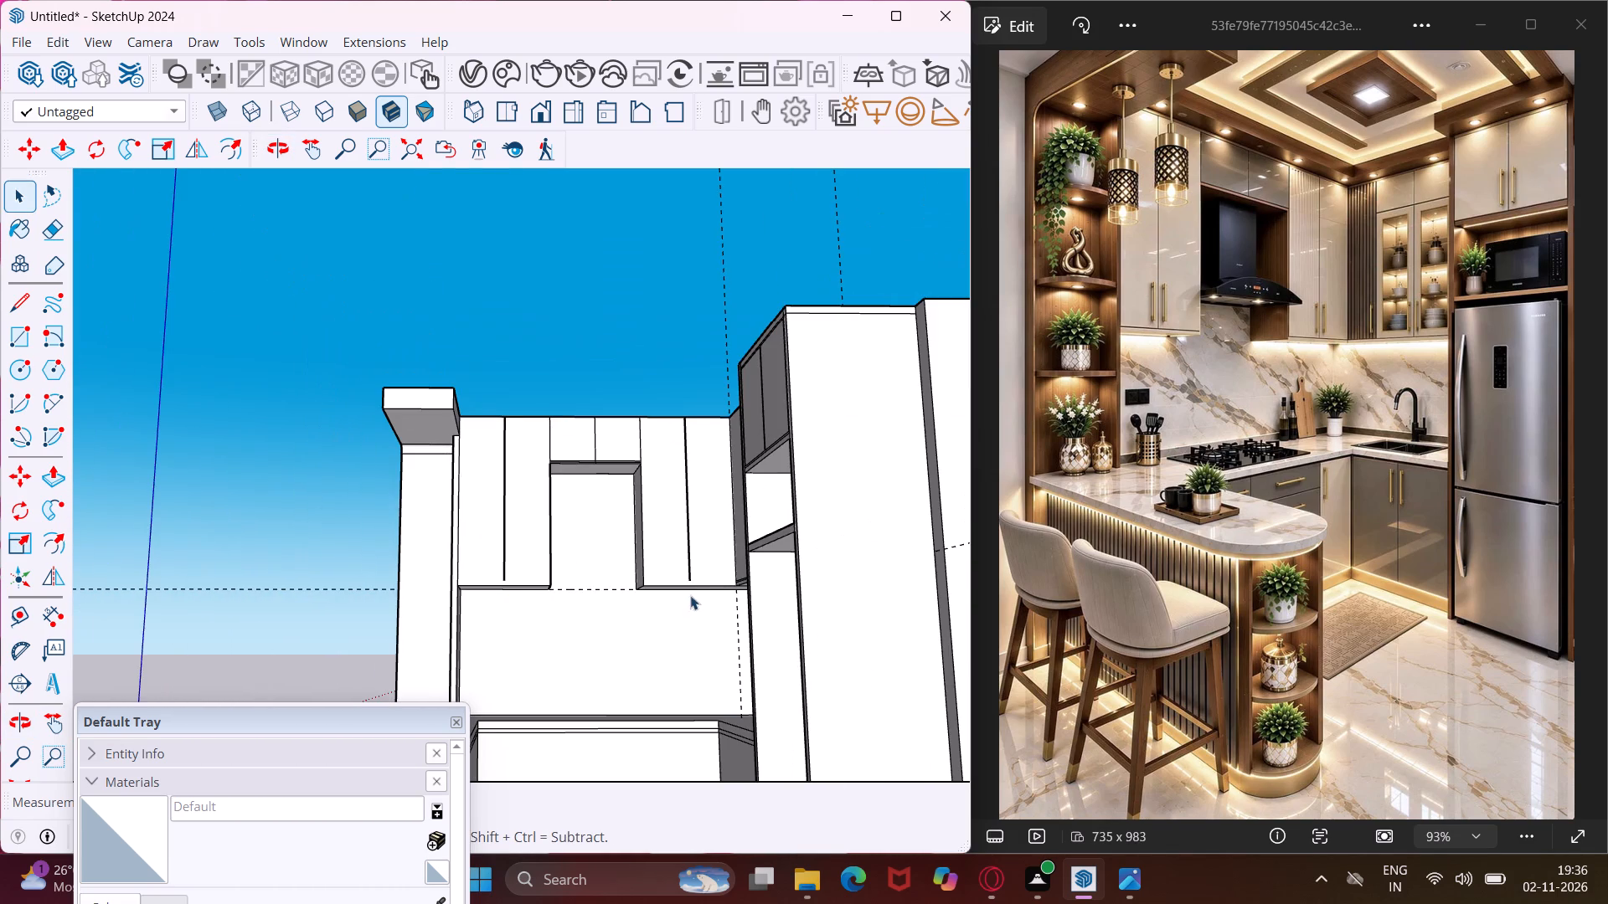
pyautogui.scroll(11, 694, 589)
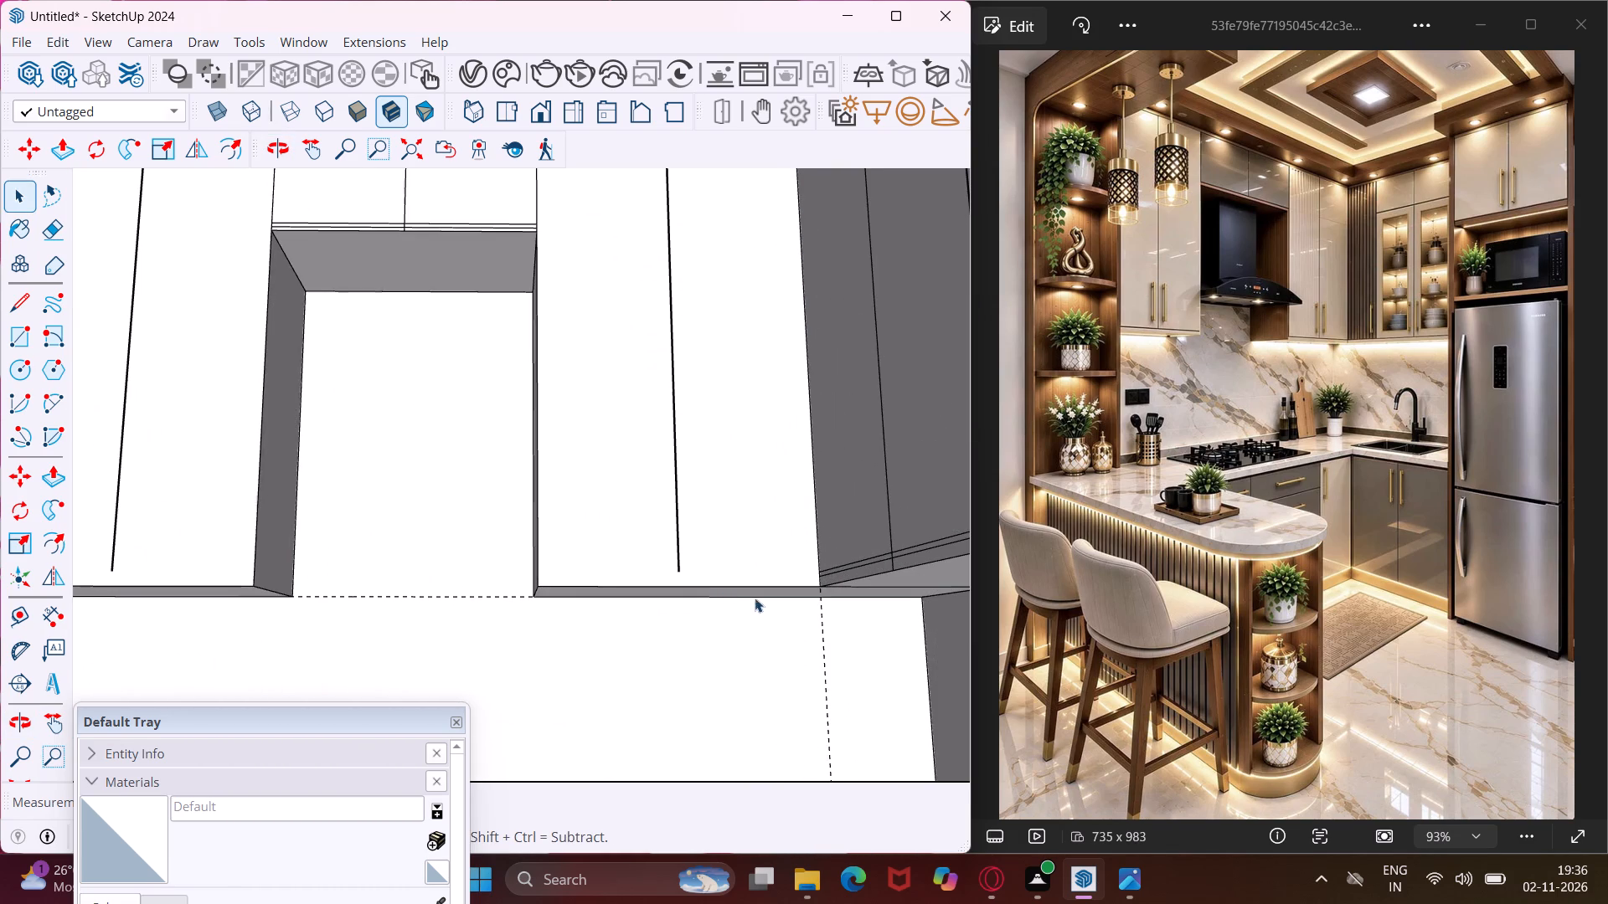
pyautogui.scroll(4, 780, 599)
pyautogui.moveTo(780, 577); pyautogui.dragTo(858, 544, button='middle')
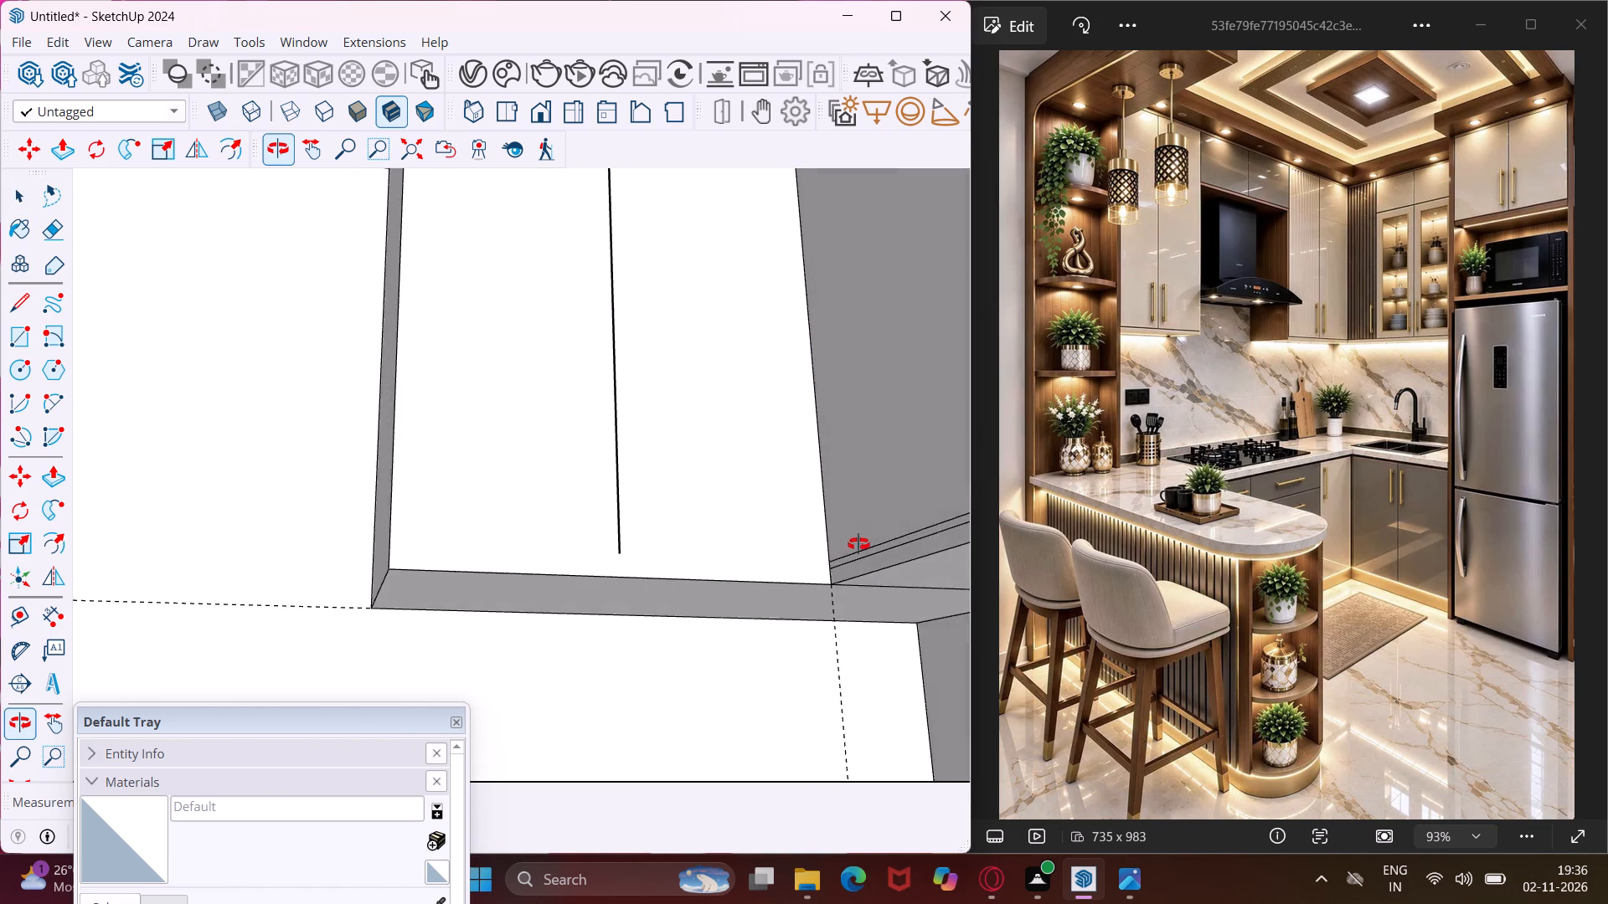
pyautogui.moveTo(858, 544); pyautogui.dragTo(927, 563, button='middle')
pyautogui.scroll(6, 779, 610)
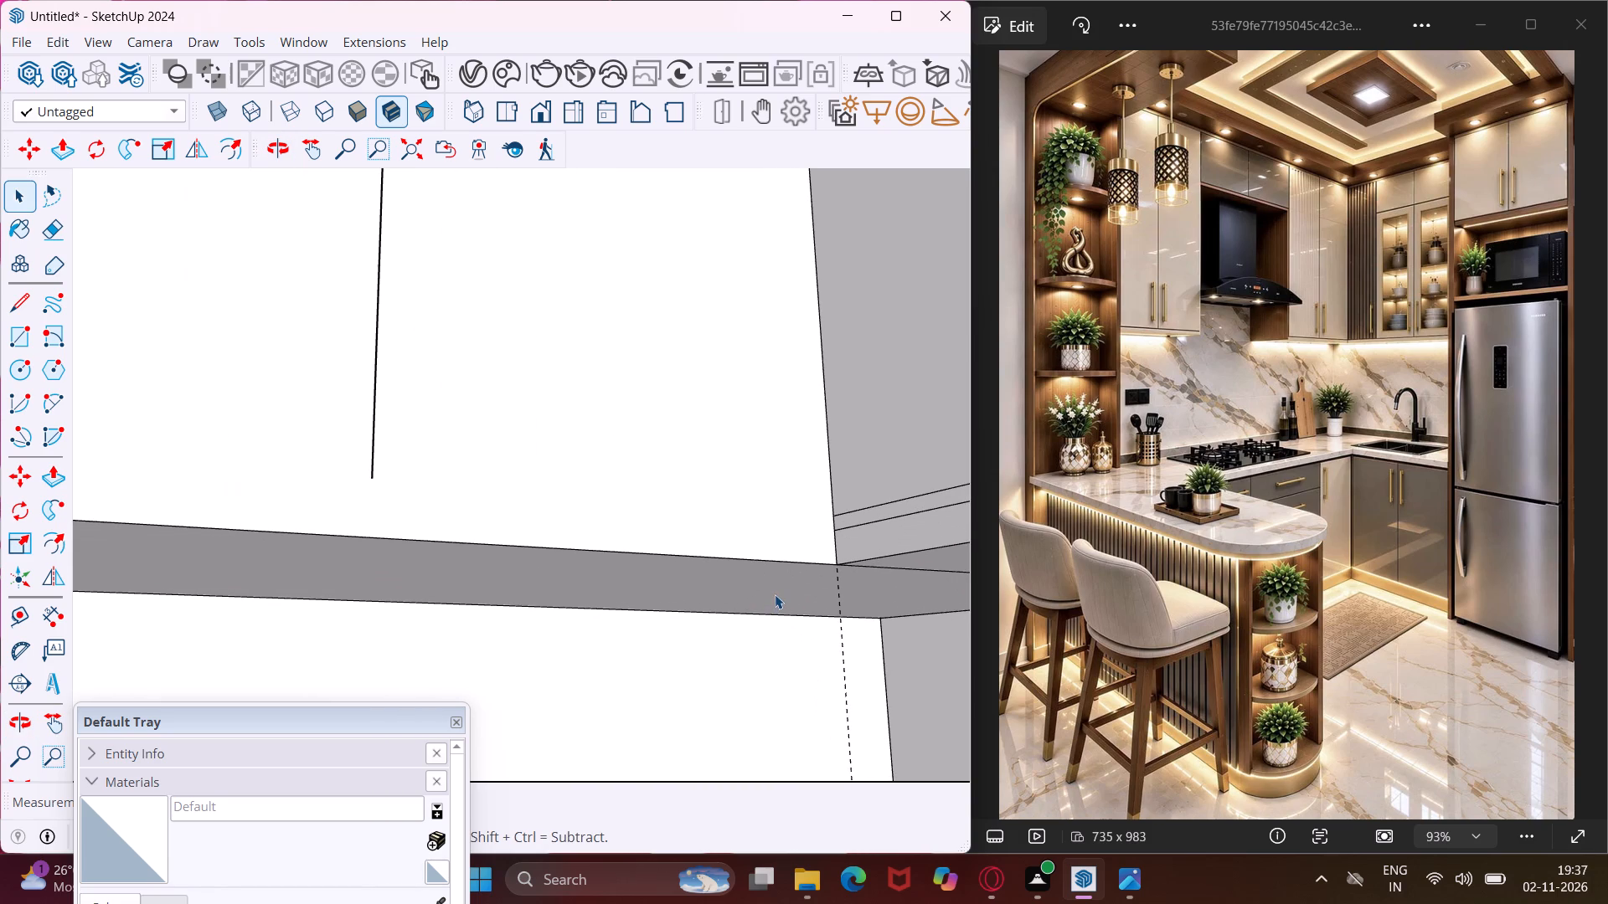
pyautogui.click(775, 594)
pyautogui.press('p')
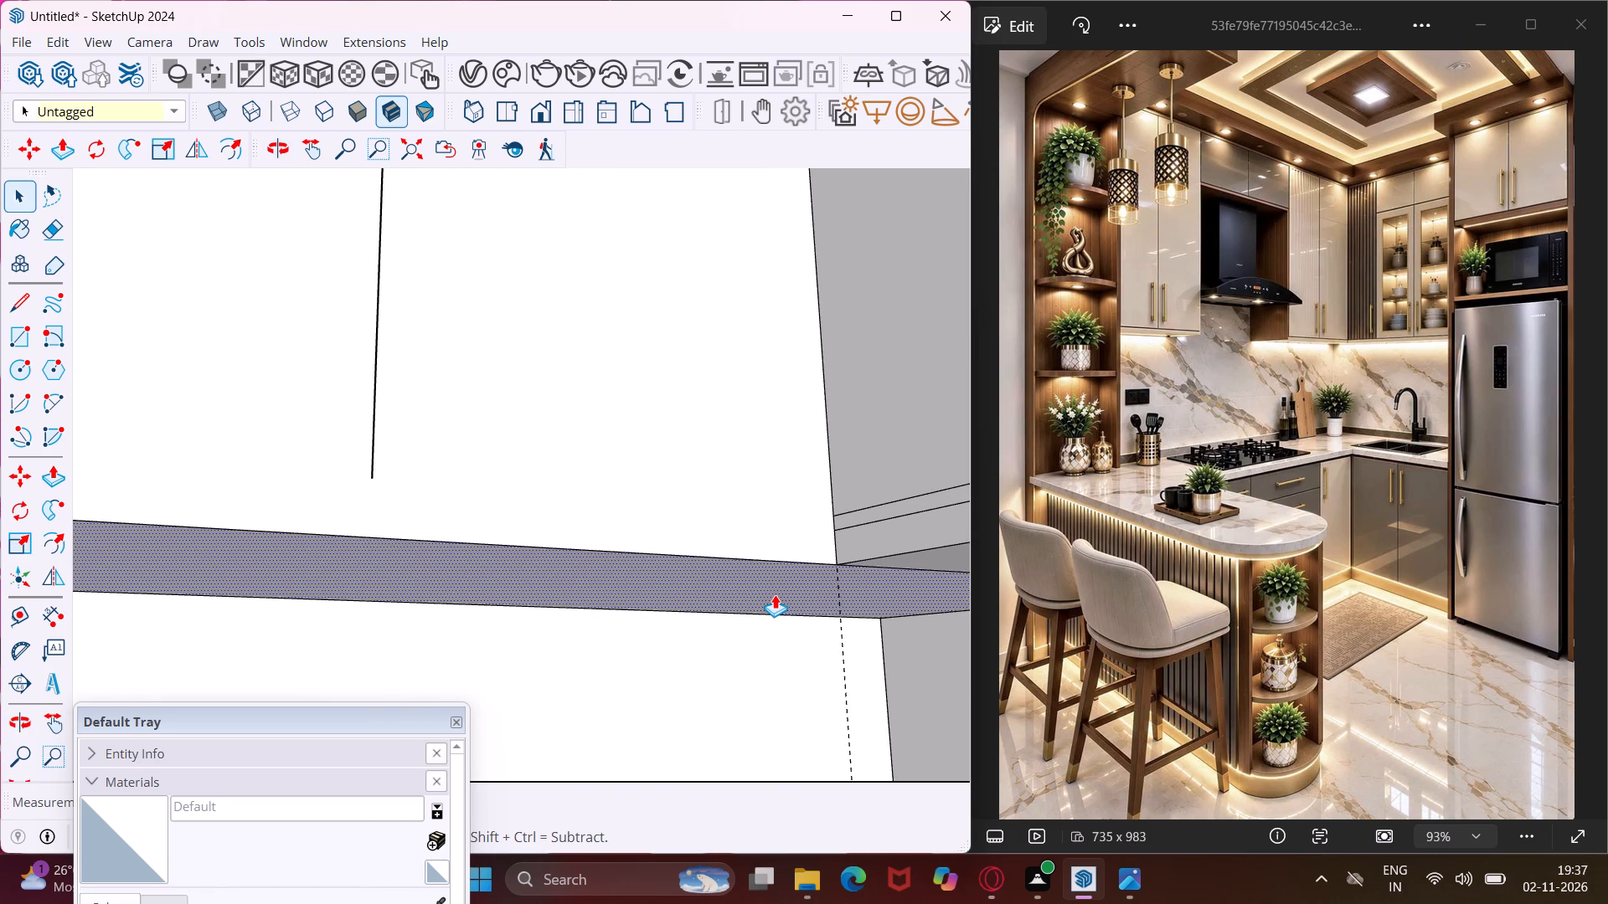
pyautogui.click(775, 594)
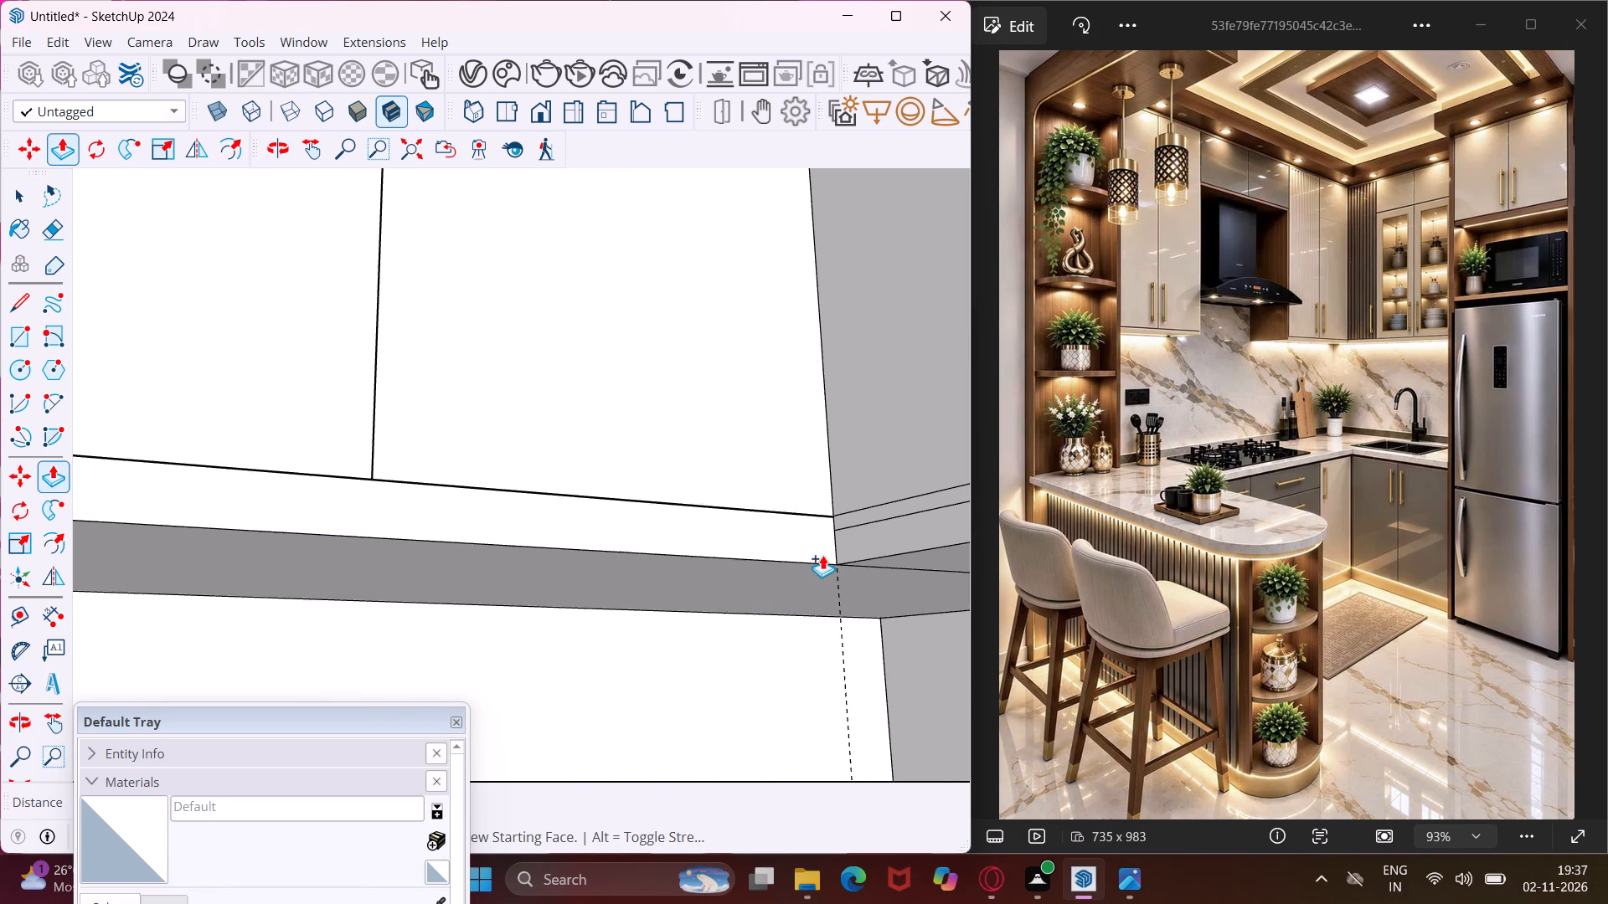
pyautogui.scroll(2, 843, 532)
pyautogui.click(843, 530)
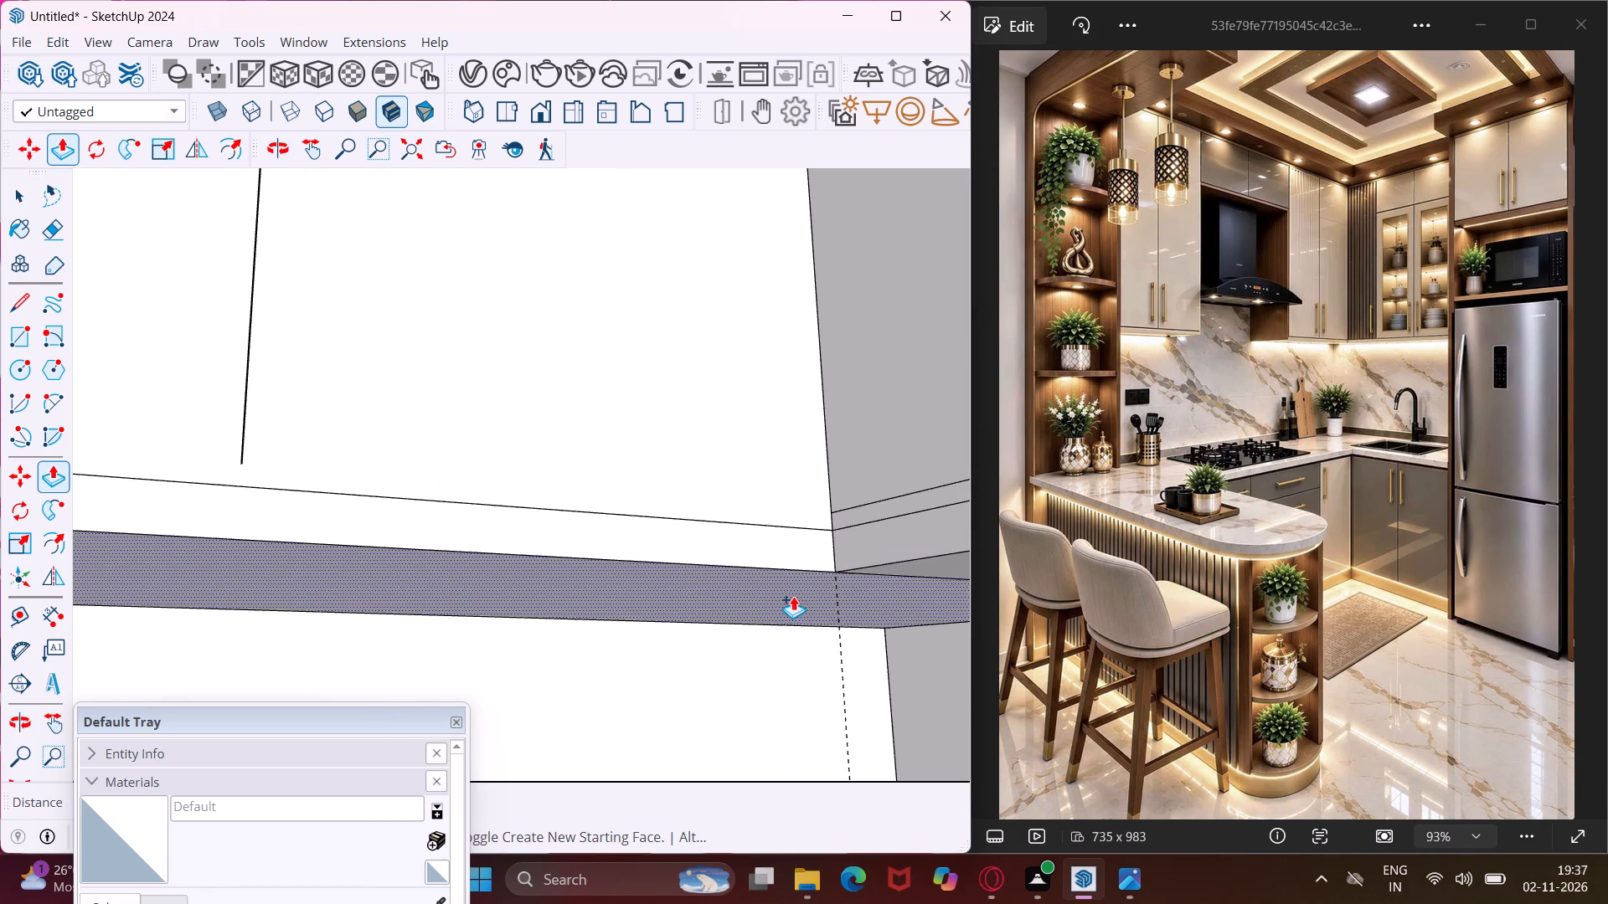
pyautogui.click(791, 603)
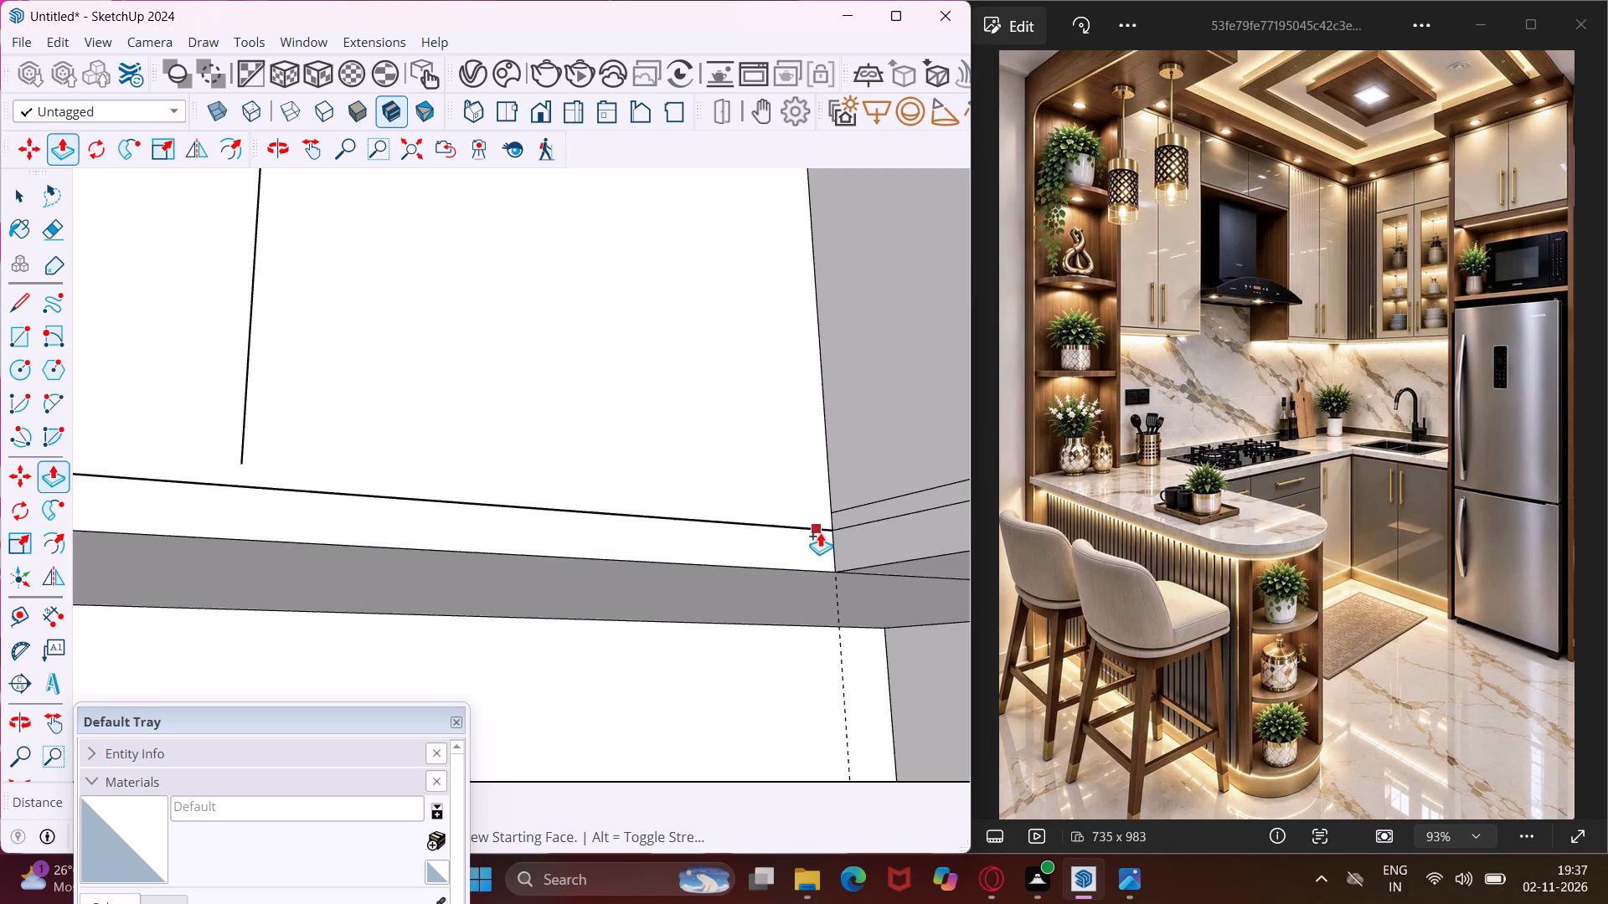
pyautogui.click(835, 516)
# Push/Pull the underside of the upper cabinets on the recess's other side upward twice as new starting faces, matching the two strip lines across the recess.
pyautogui.scroll(-11, 834, 504)
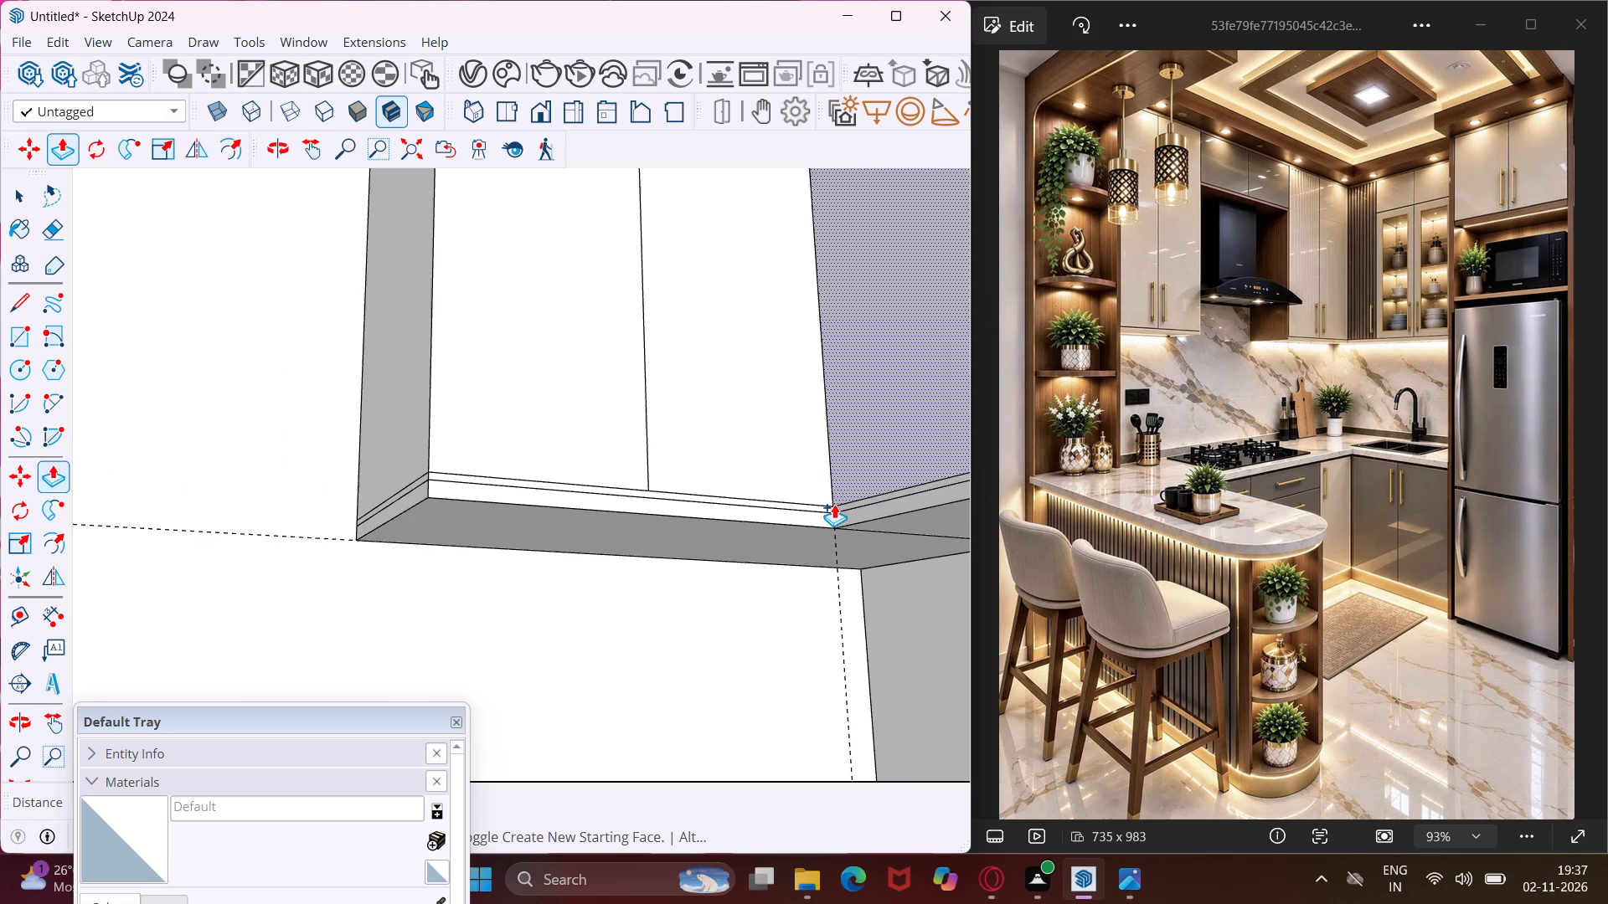
pyautogui.scroll(-10, 784, 516)
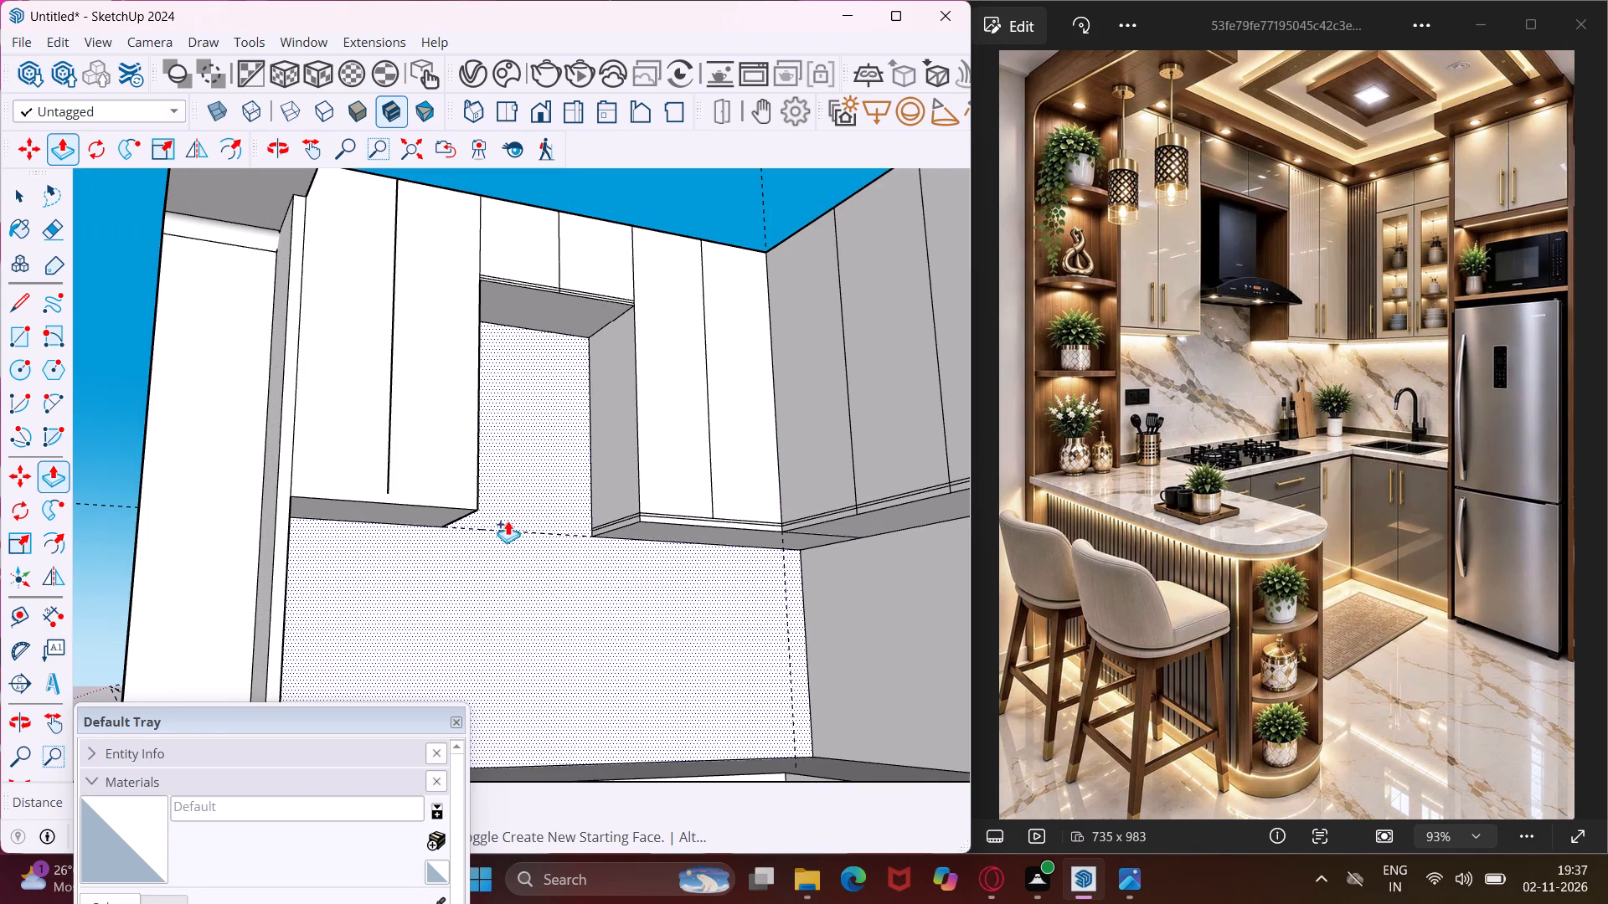
pyautogui.moveTo(501, 515); pyautogui.dragTo(394, 551, button='middle')
pyautogui.scroll(7, 404, 545)
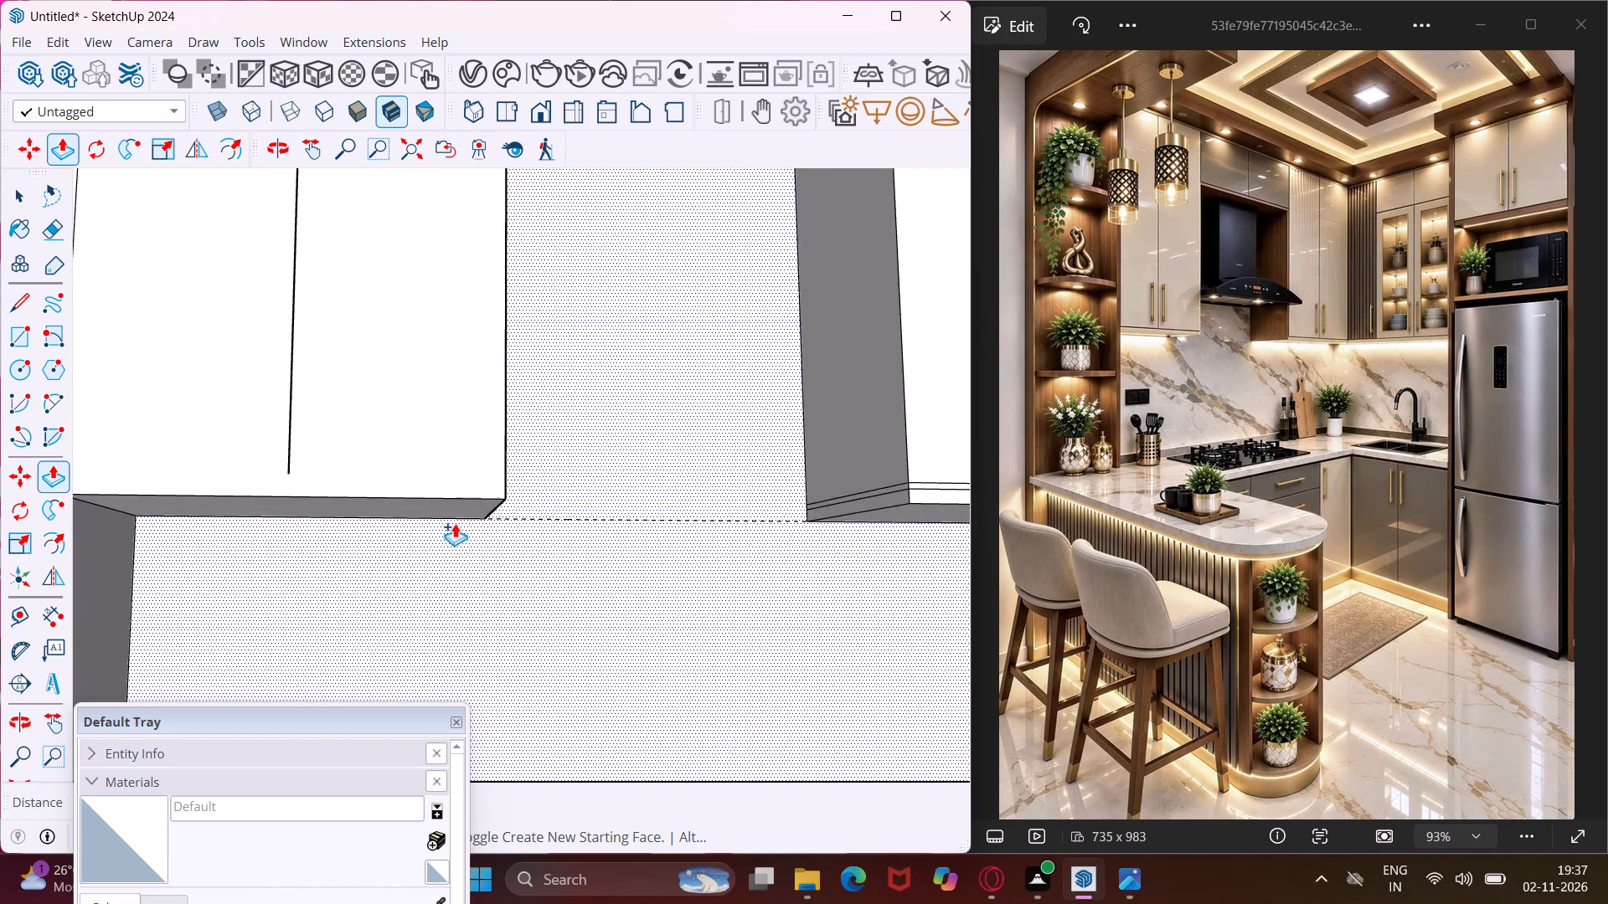
pyautogui.scroll(3, 462, 521)
pyautogui.click(473, 513)
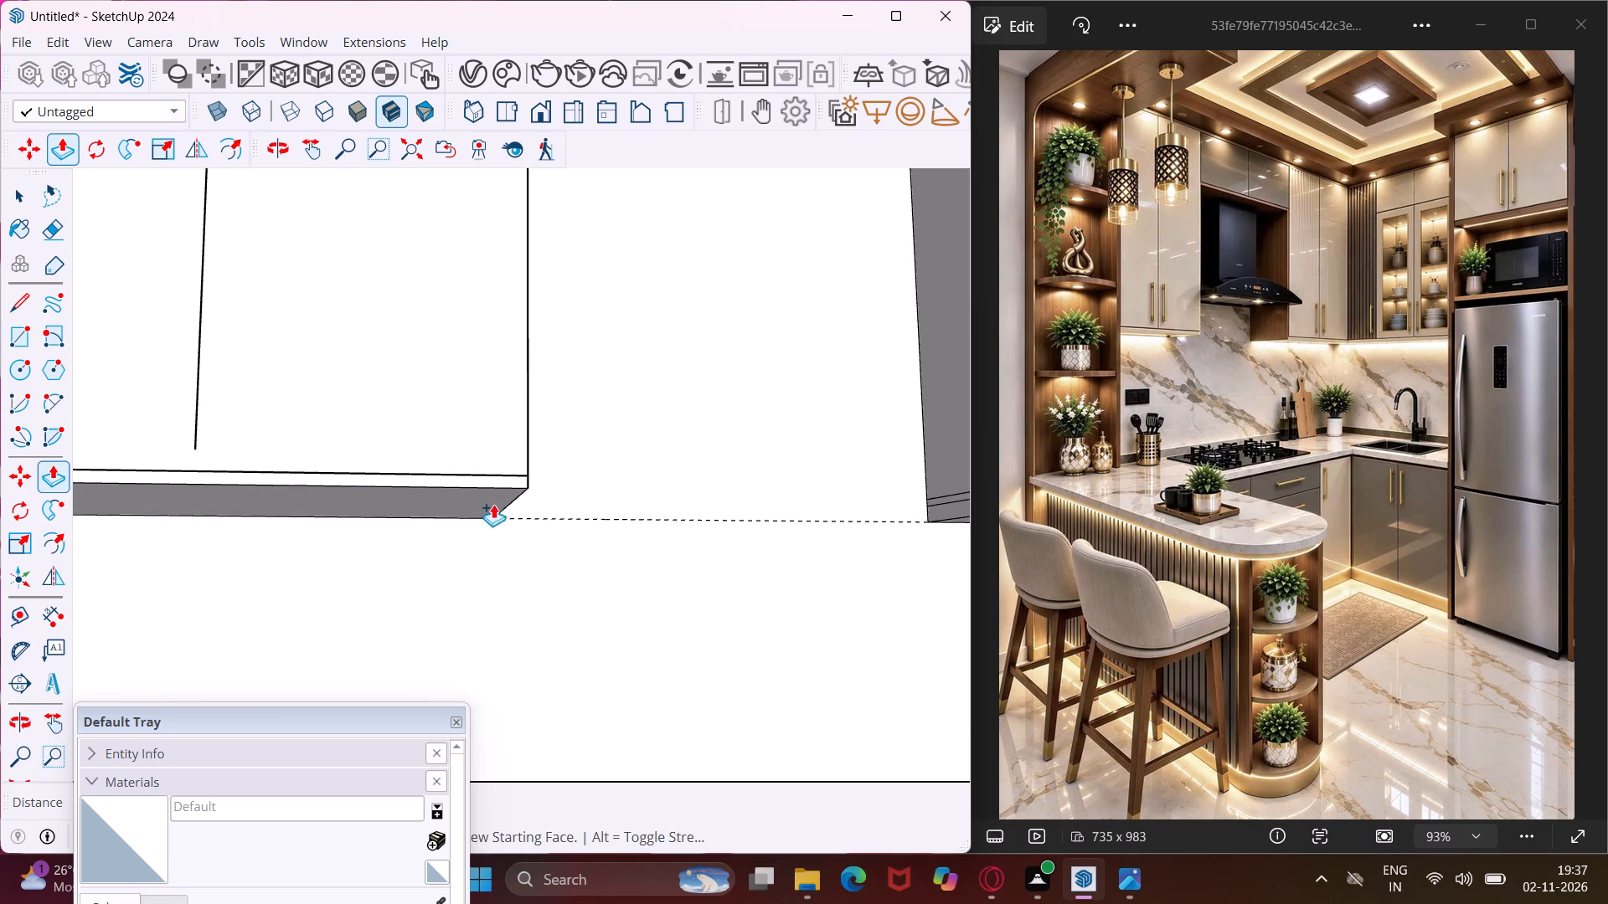
pyautogui.scroll(-4, 555, 484)
pyautogui.scroll(5, 872, 485)
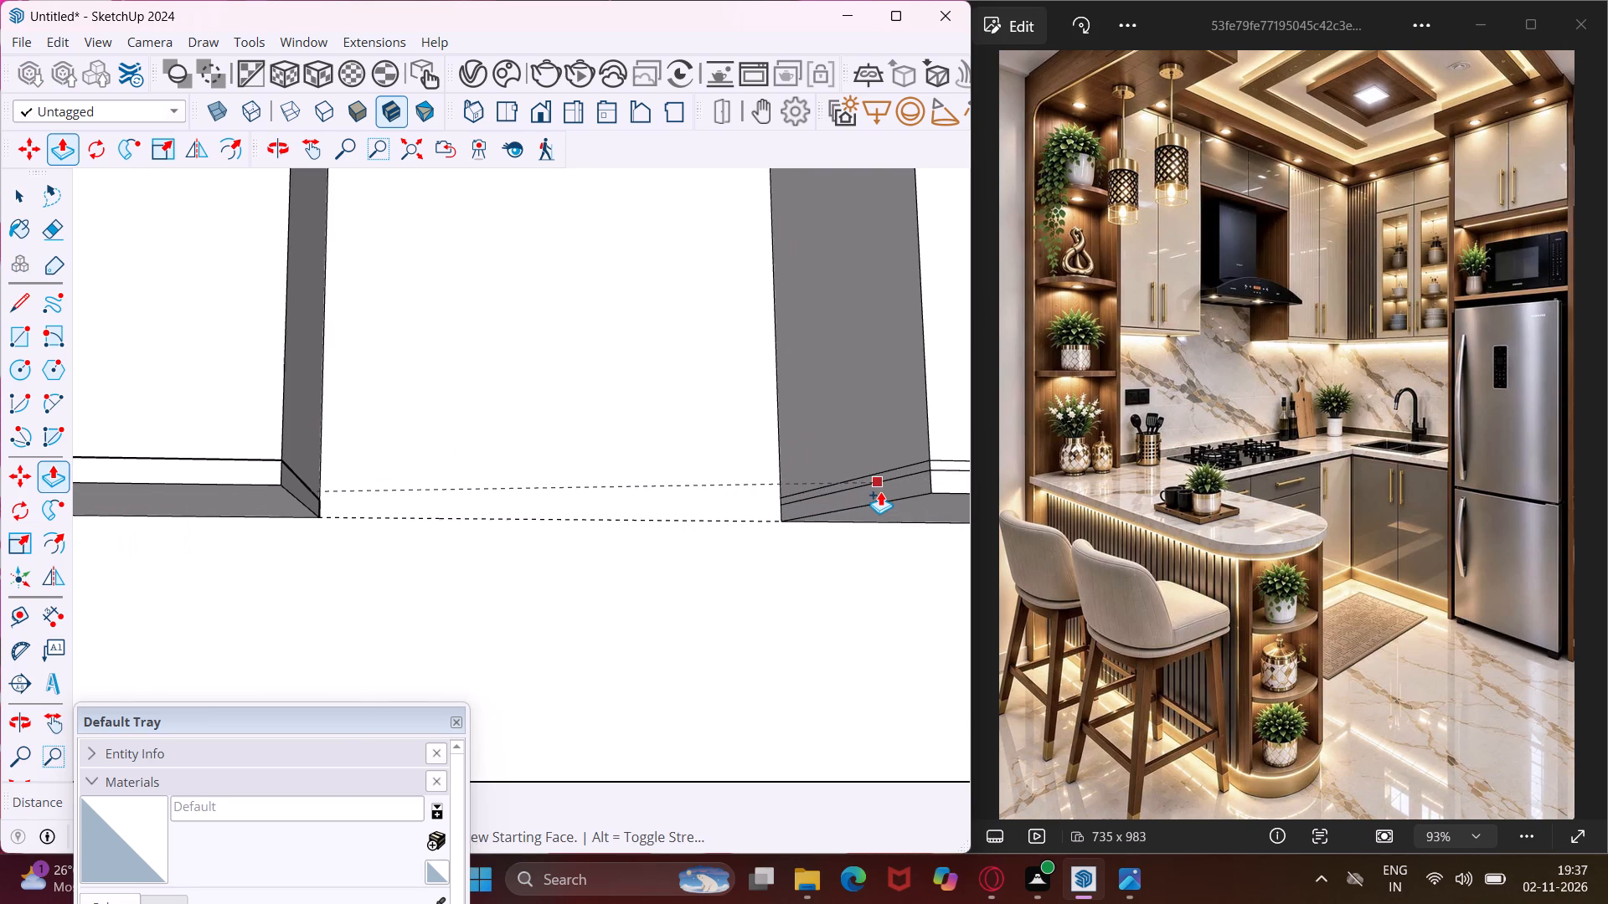
pyautogui.click(880, 491)
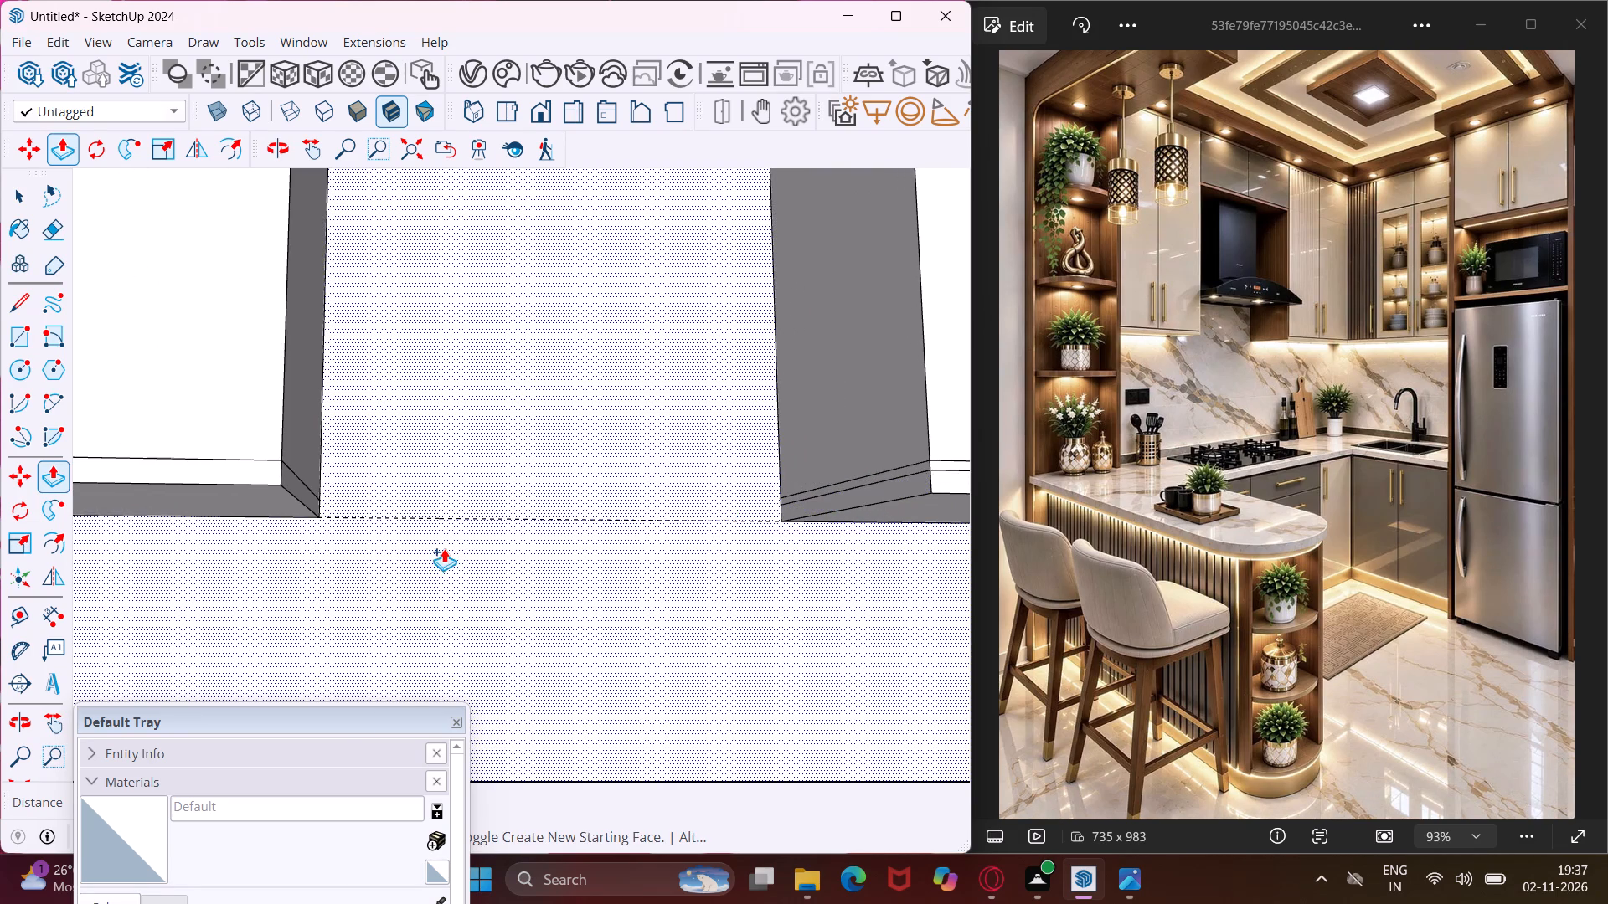
pyautogui.scroll(-5, 444, 548)
pyautogui.scroll(2, 378, 535)
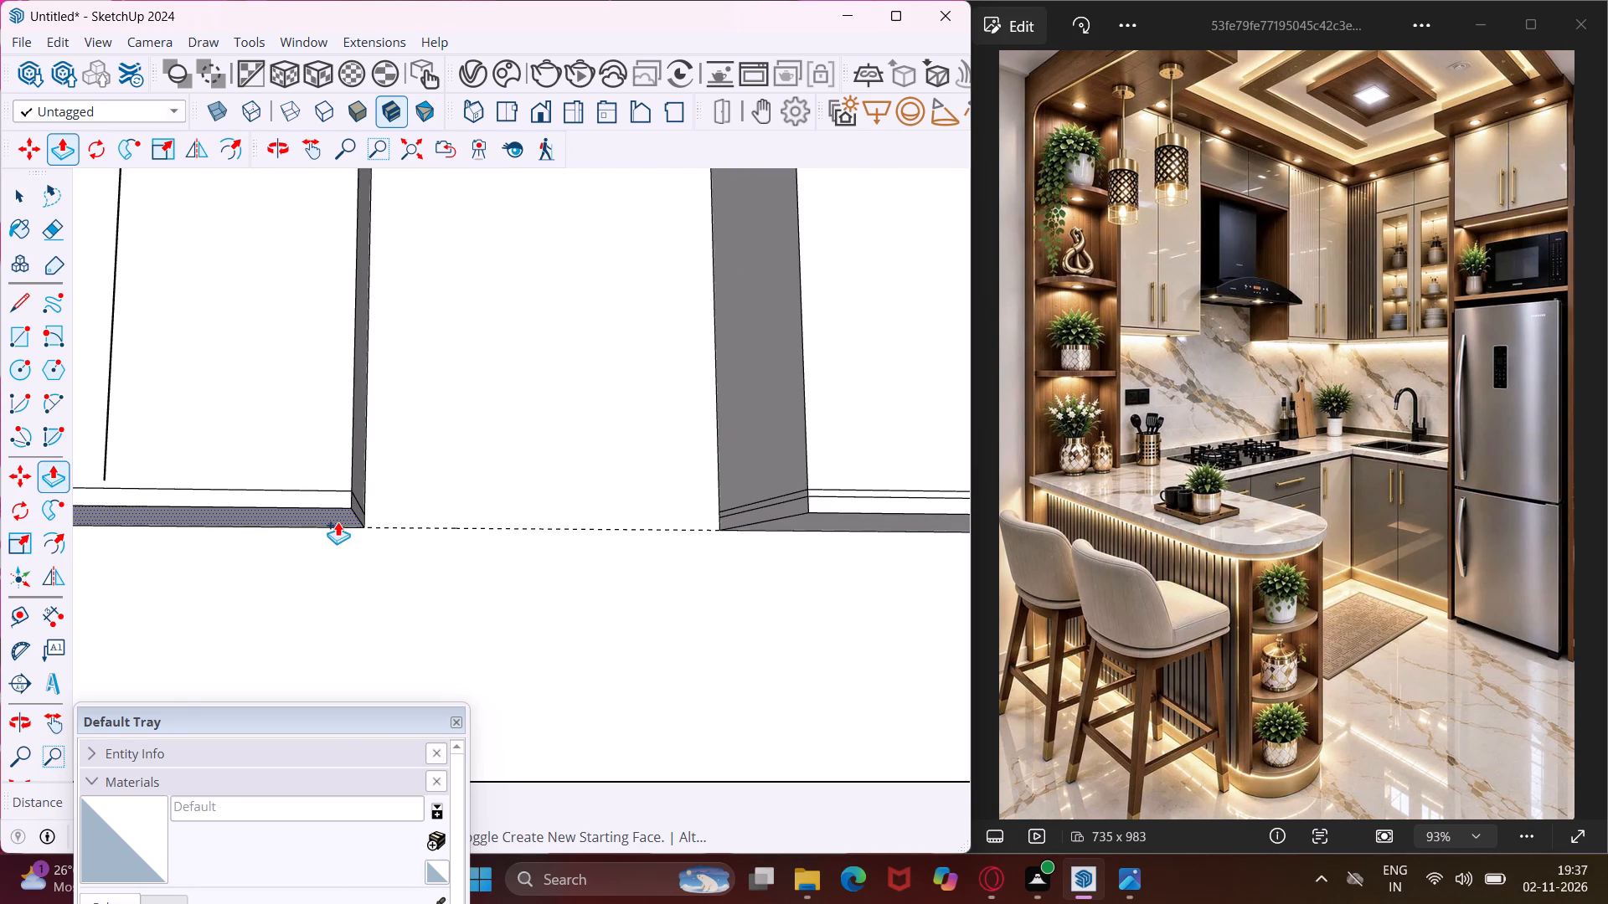
pyautogui.click(338, 521)
pyautogui.scroll(3, 707, 522)
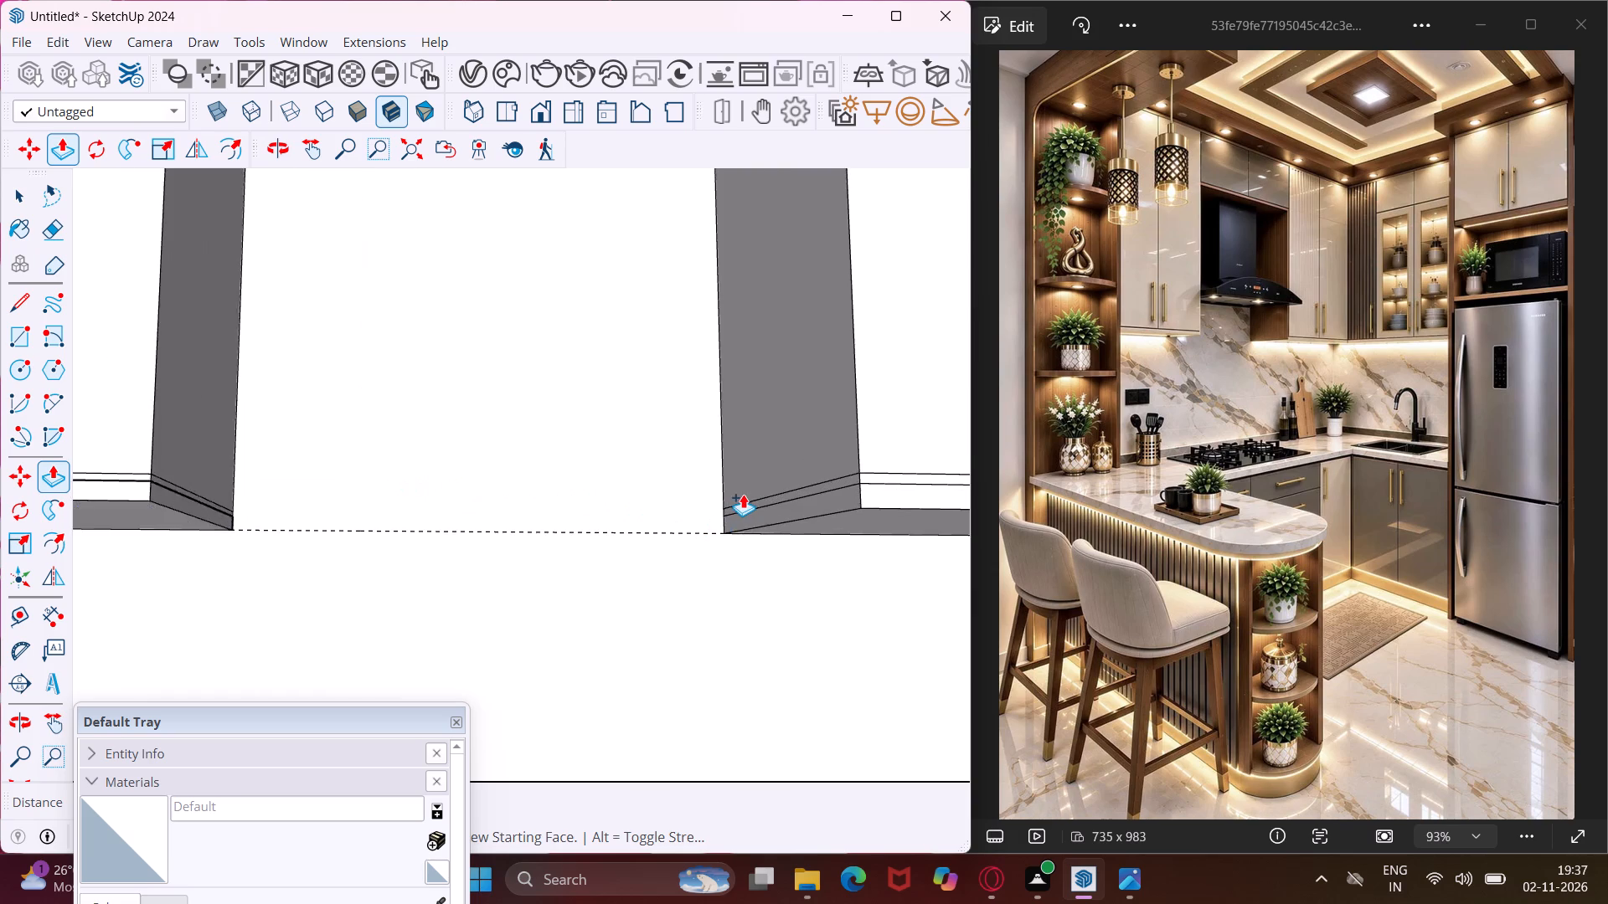
pyautogui.scroll(5, 745, 494)
pyautogui.click(761, 499)
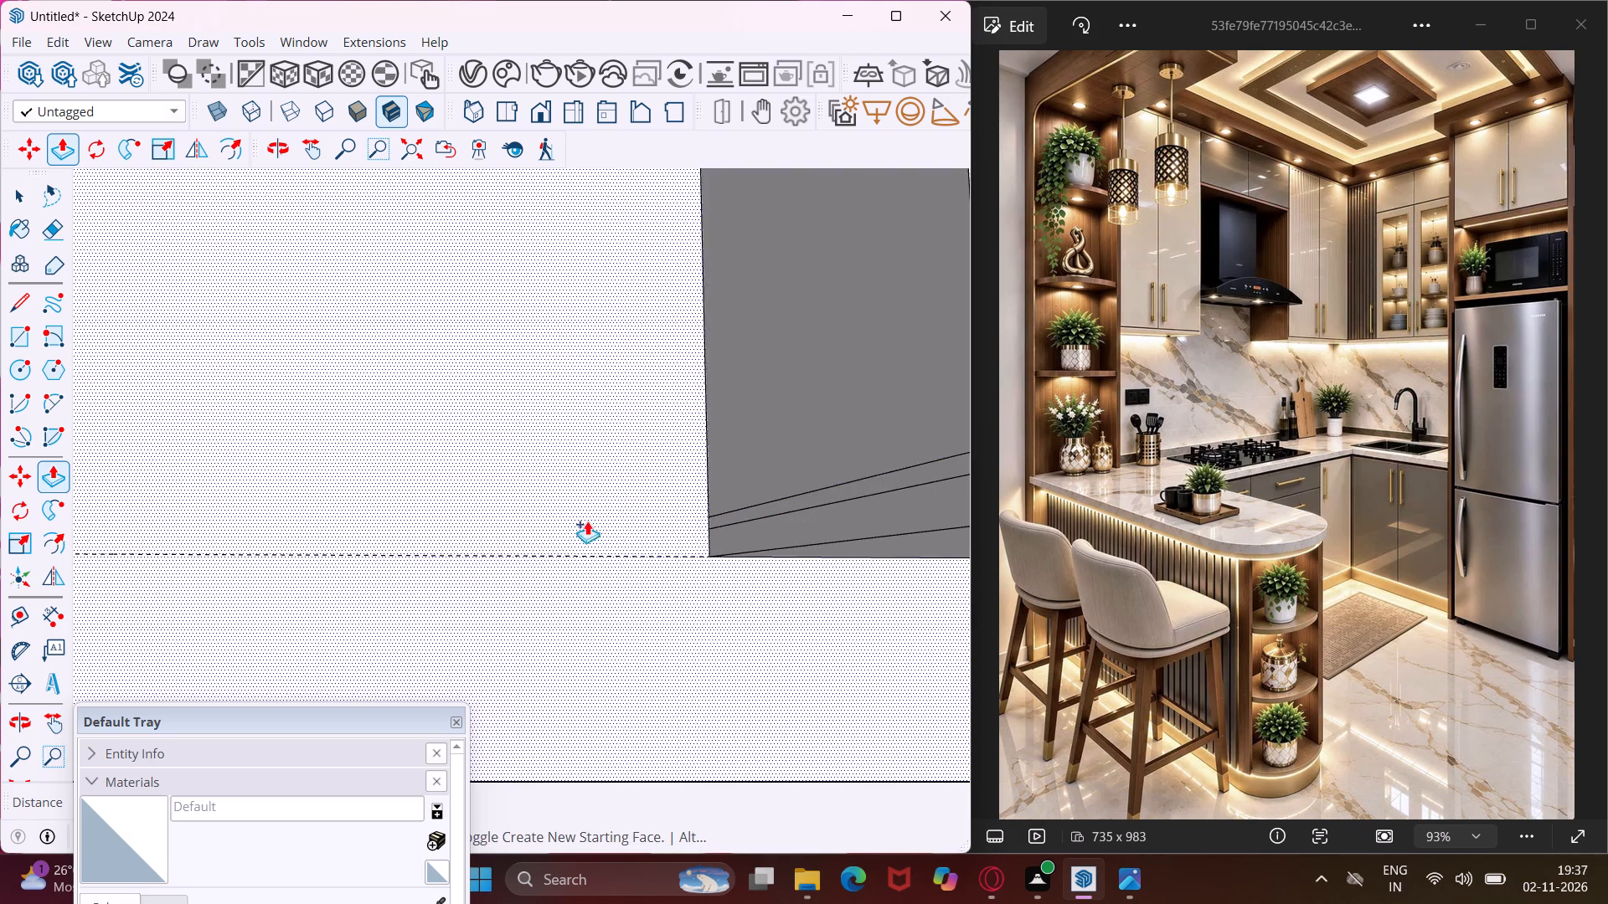
# Push/Pull the top face of the hood-wall upper cabinets slightly down twice as new starting faces, adding two thin strips along their top edge.
pyautogui.scroll(-18, 563, 528)
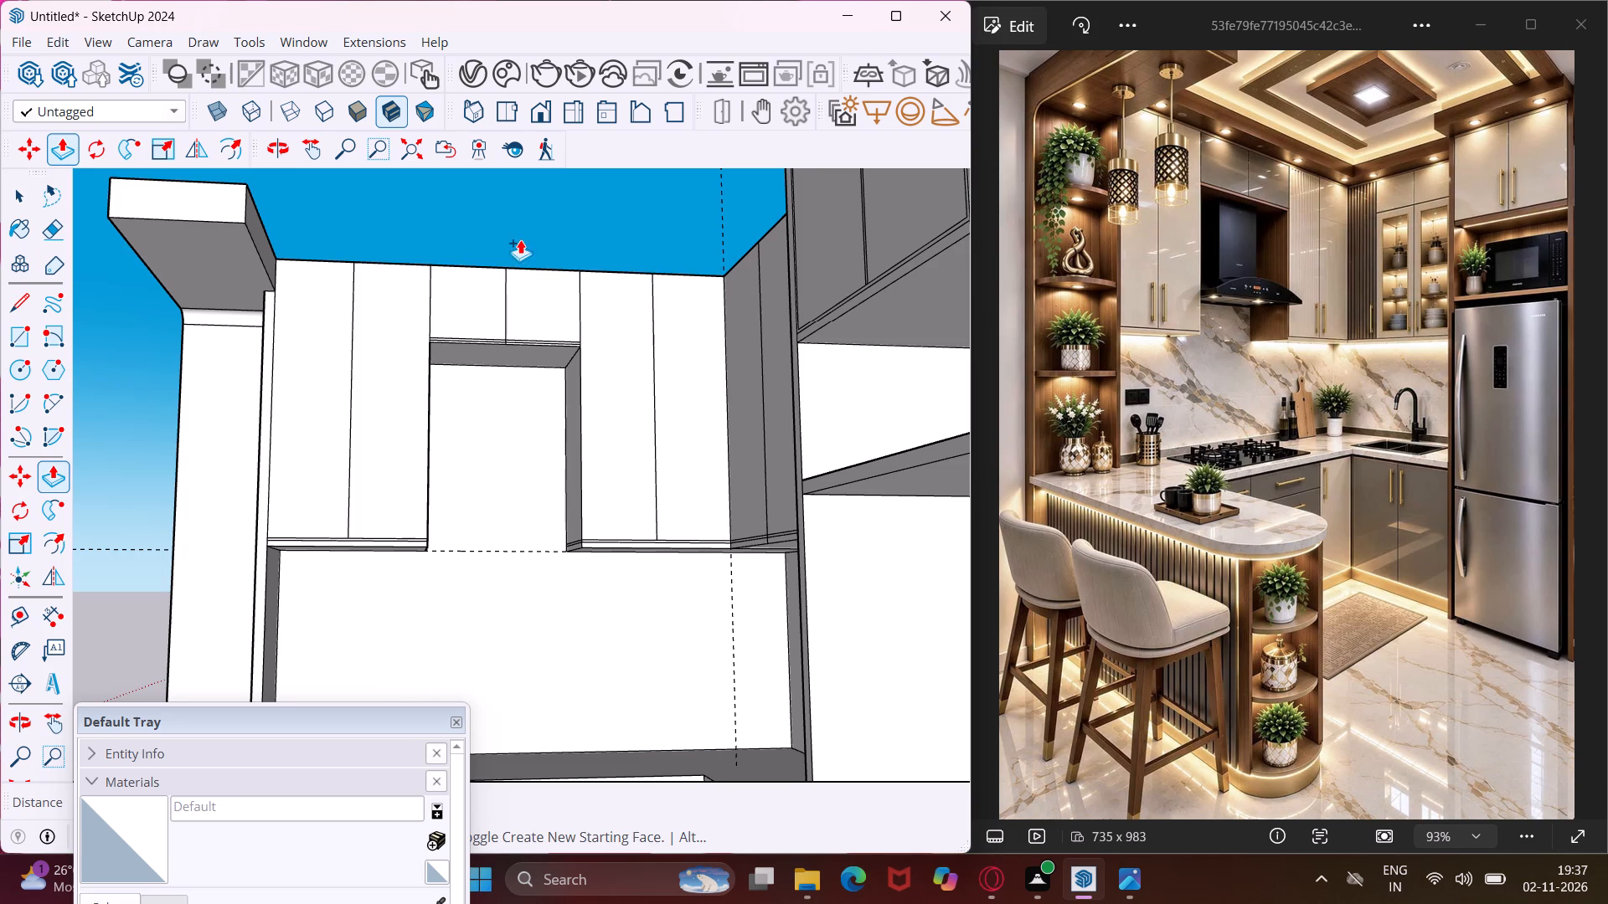
pyautogui.moveTo(520, 239); pyautogui.dragTo(715, 649, button='middle')
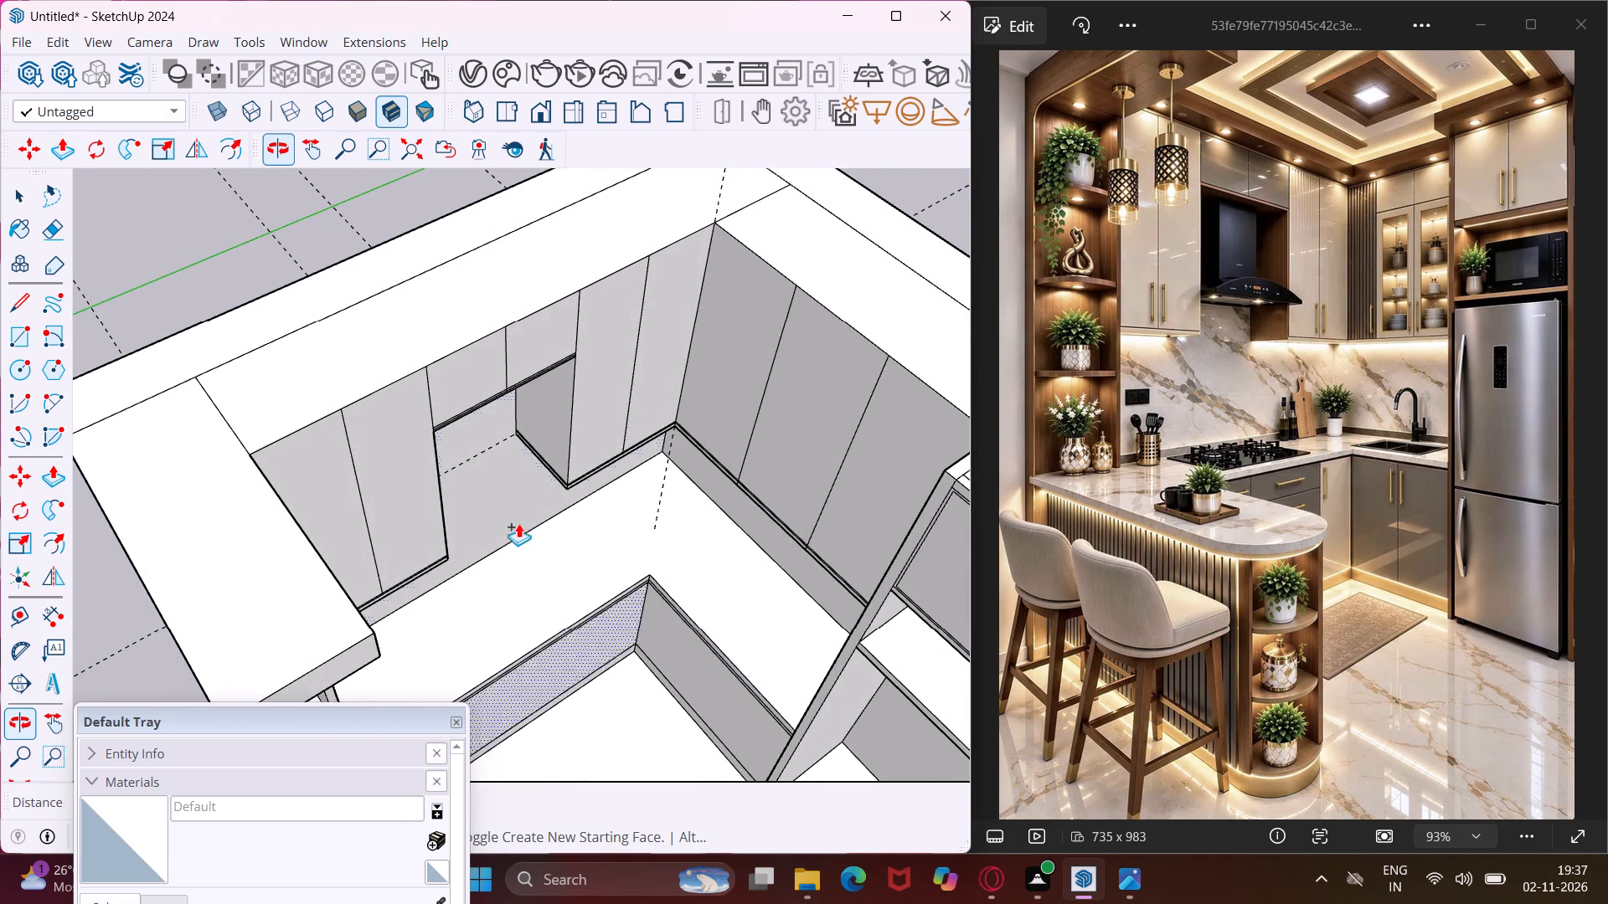
pyautogui.scroll(7, 331, 403)
pyautogui.moveTo(335, 394); pyautogui.dragTo(228, 352, button='middle')
pyautogui.scroll(3, 226, 340)
pyautogui.click(223, 337)
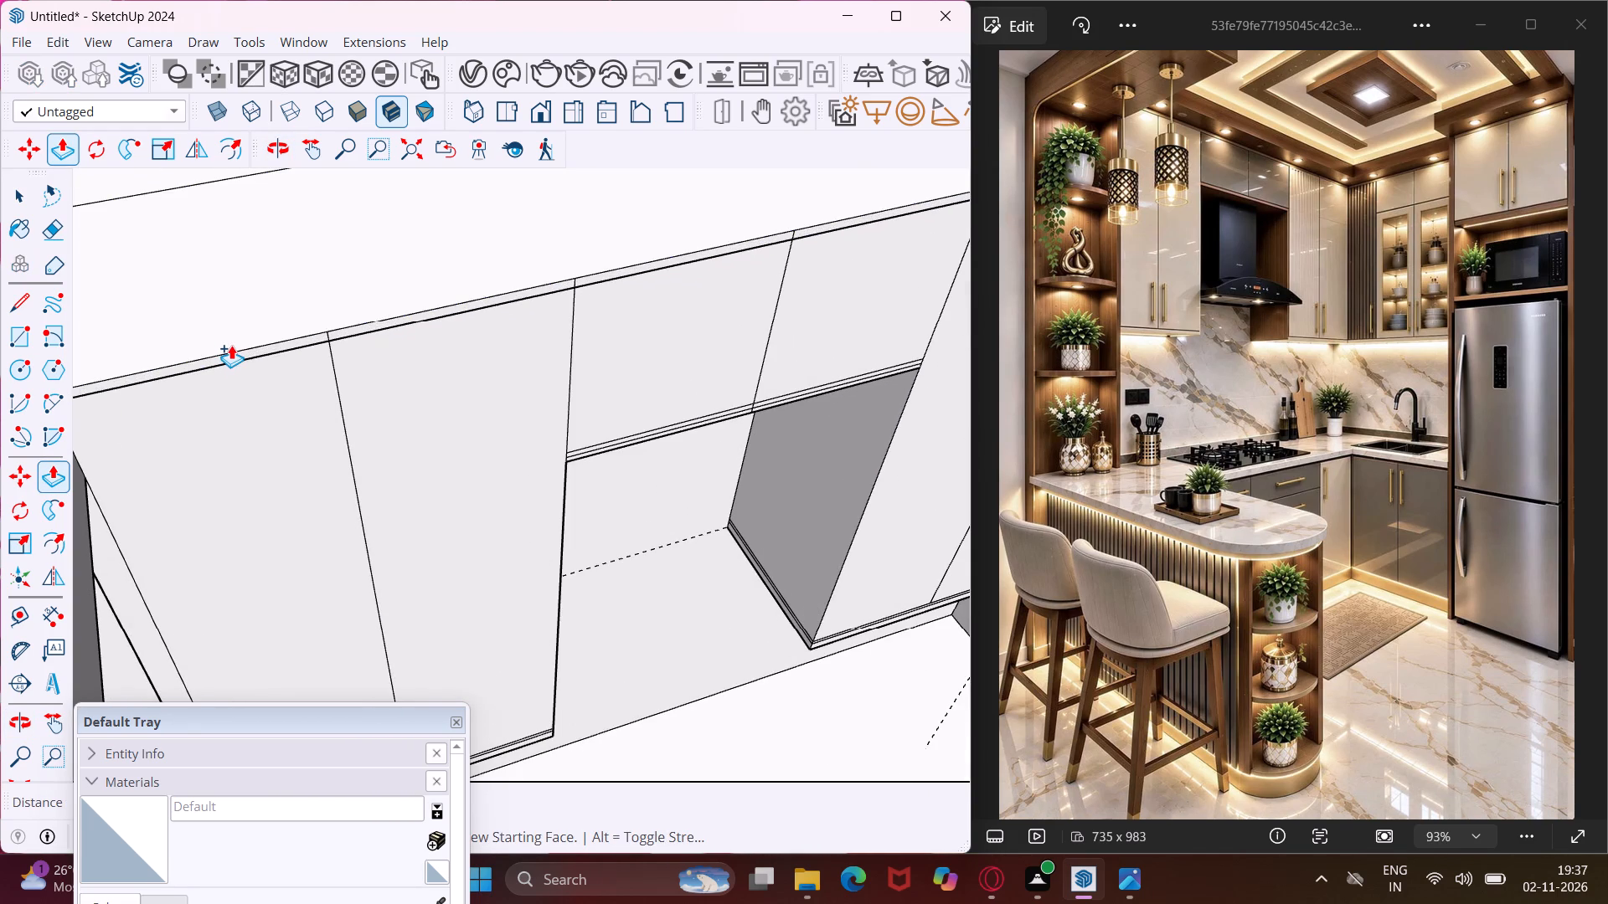
pyautogui.click(231, 345)
pyautogui.click(226, 336)
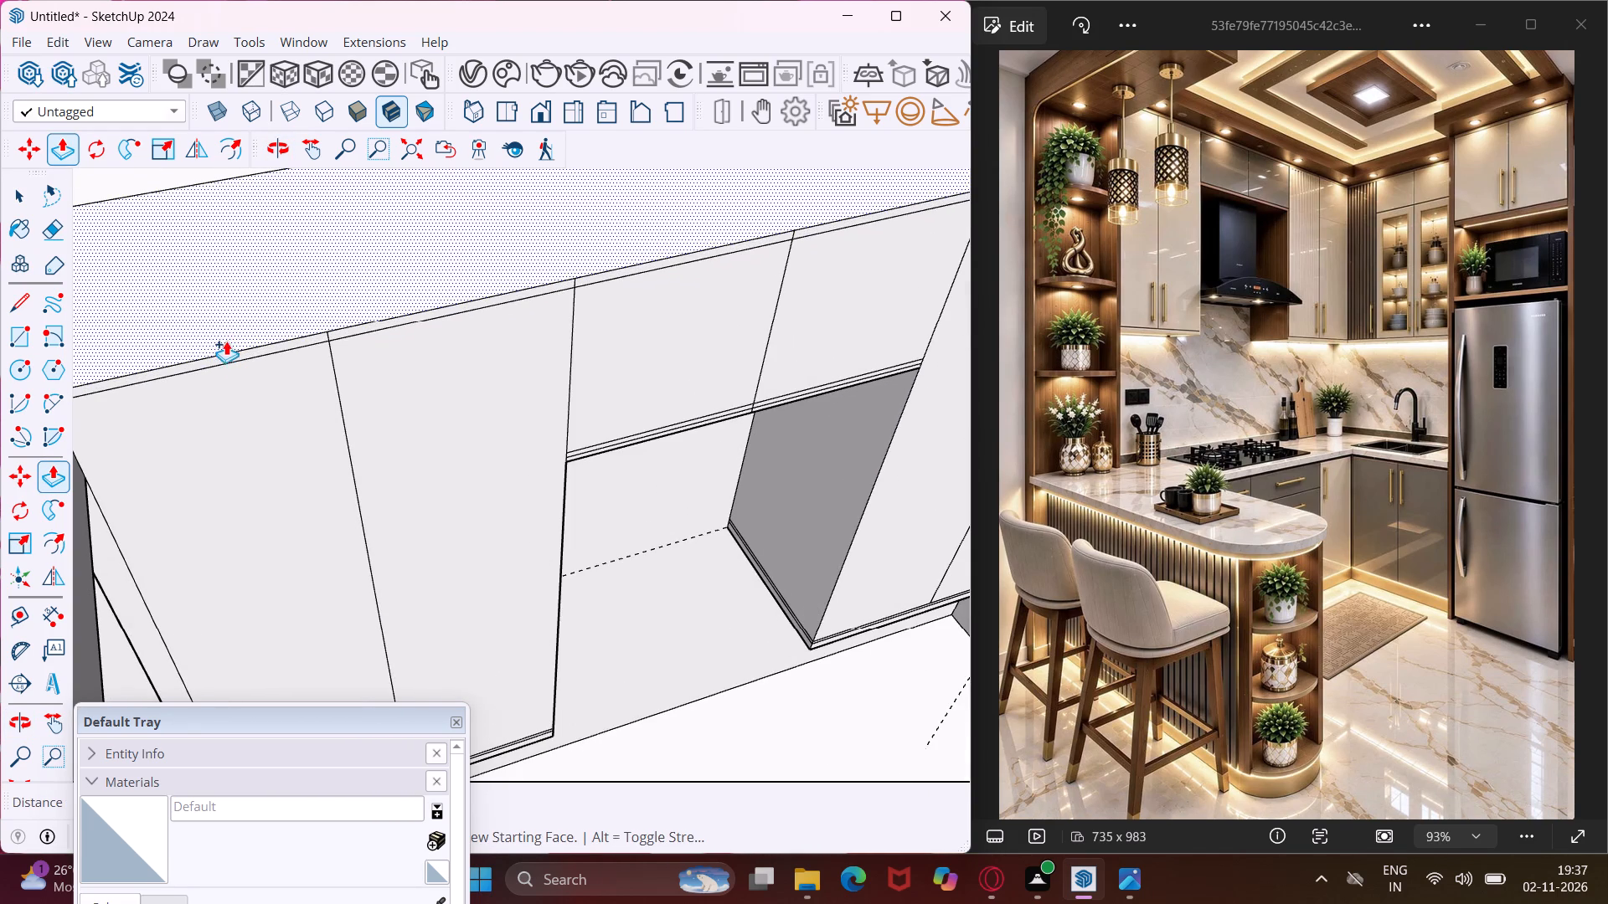
pyautogui.click(229, 351)
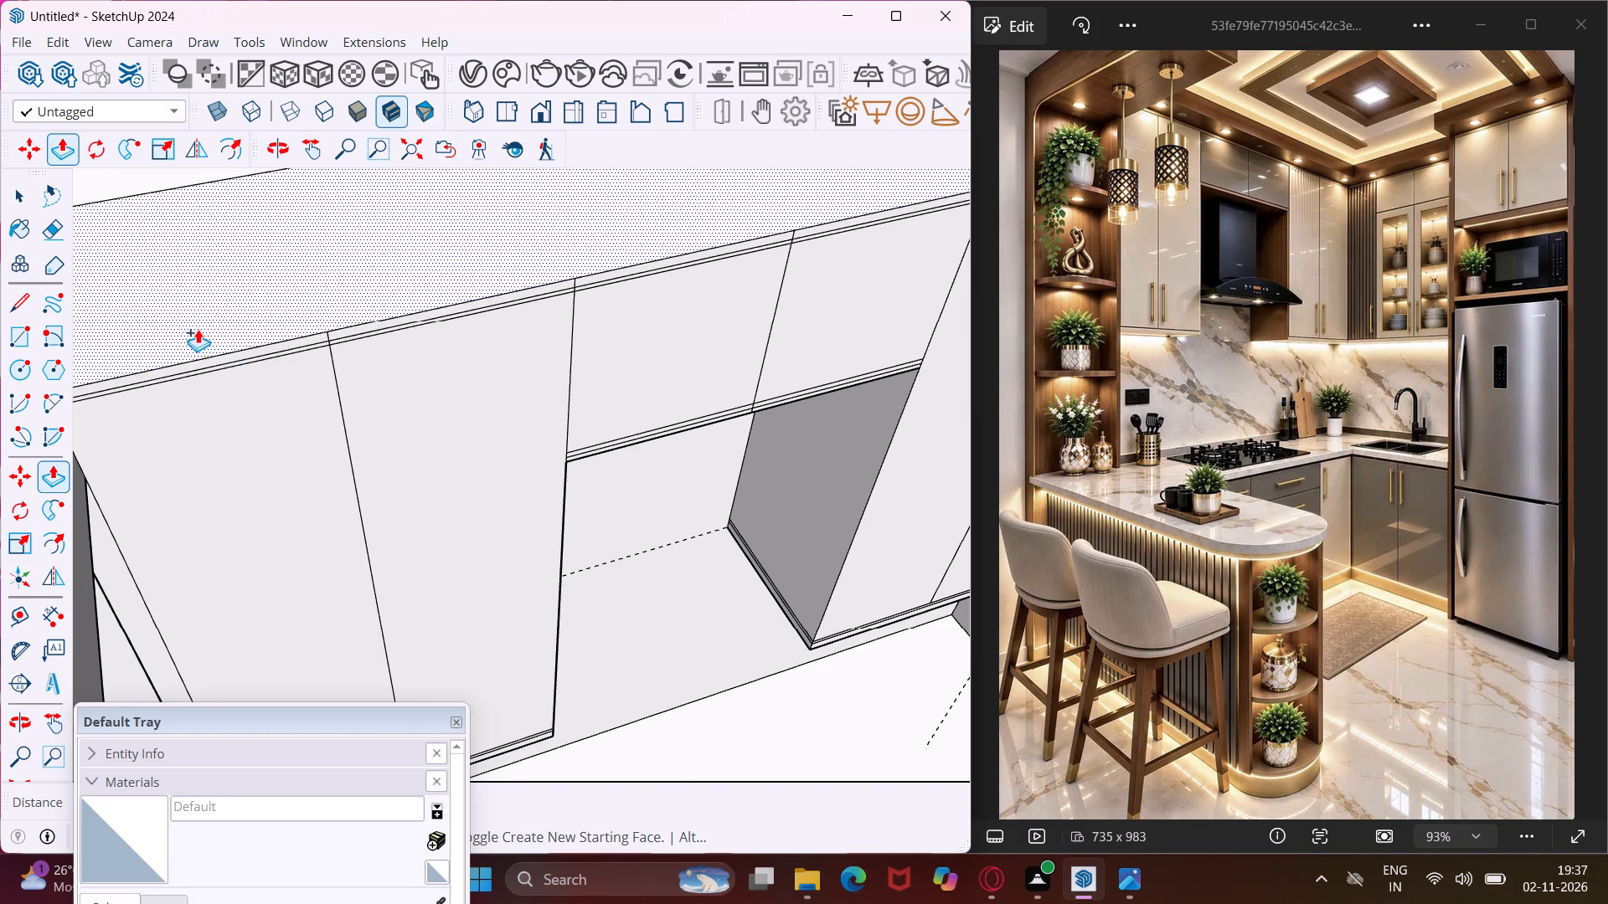
# Push/Pull the adjoining wall cabinets' top face down twice as new starting faces, matching the hood-wall cabinets' two top strip lines at the corner.
pyautogui.scroll(-10, 198, 329)
pyautogui.scroll(4, 770, 203)
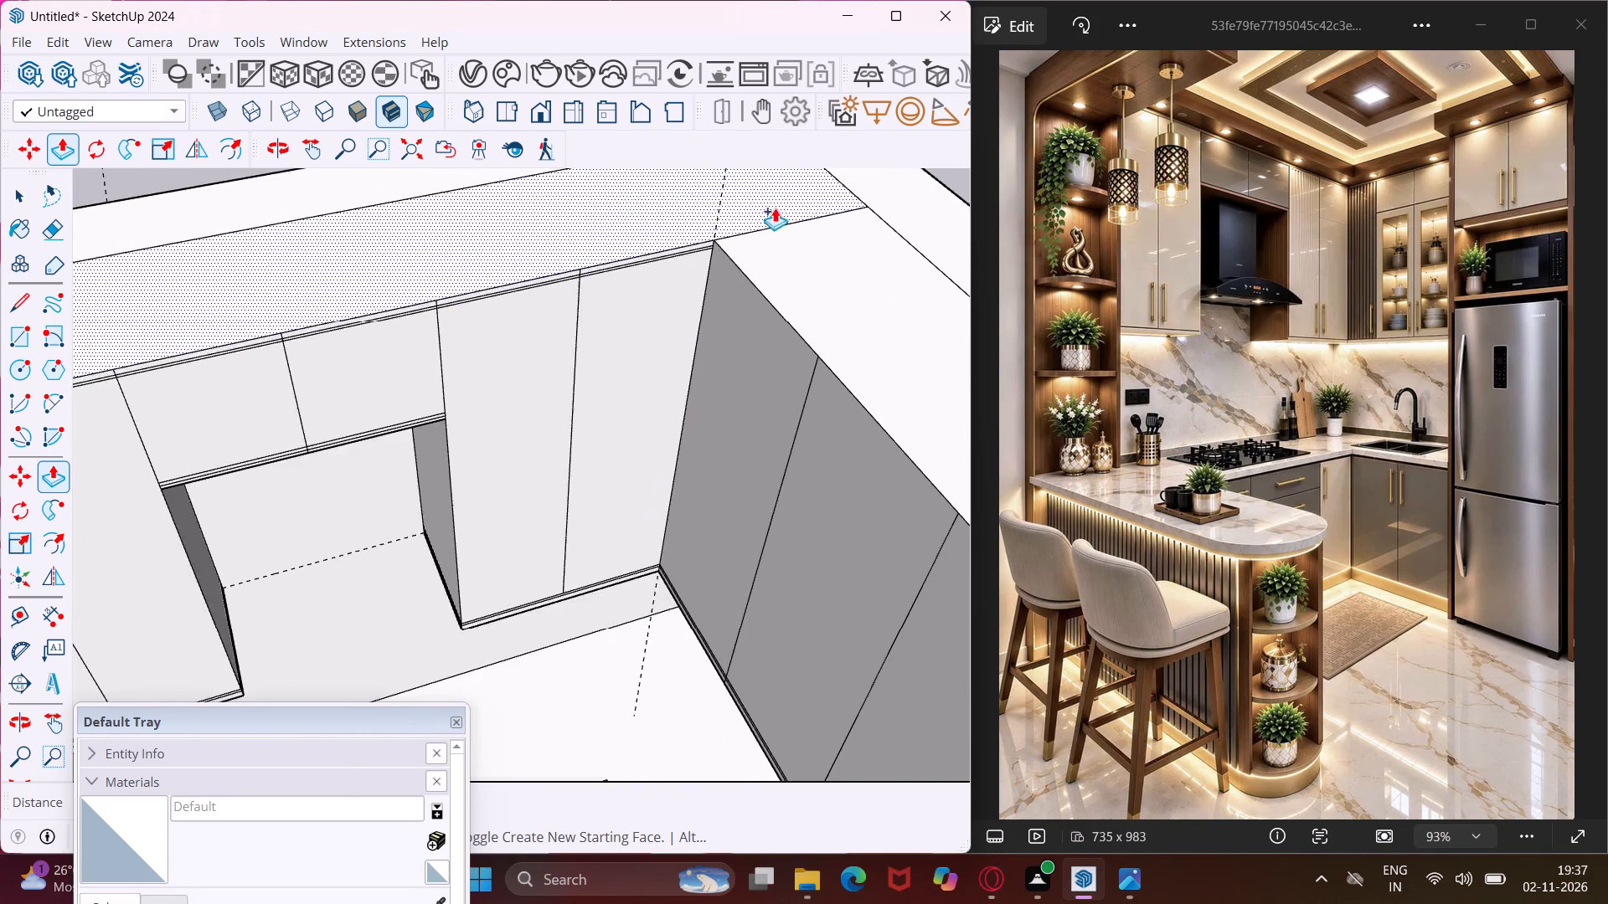
pyautogui.scroll(16, 770, 241)
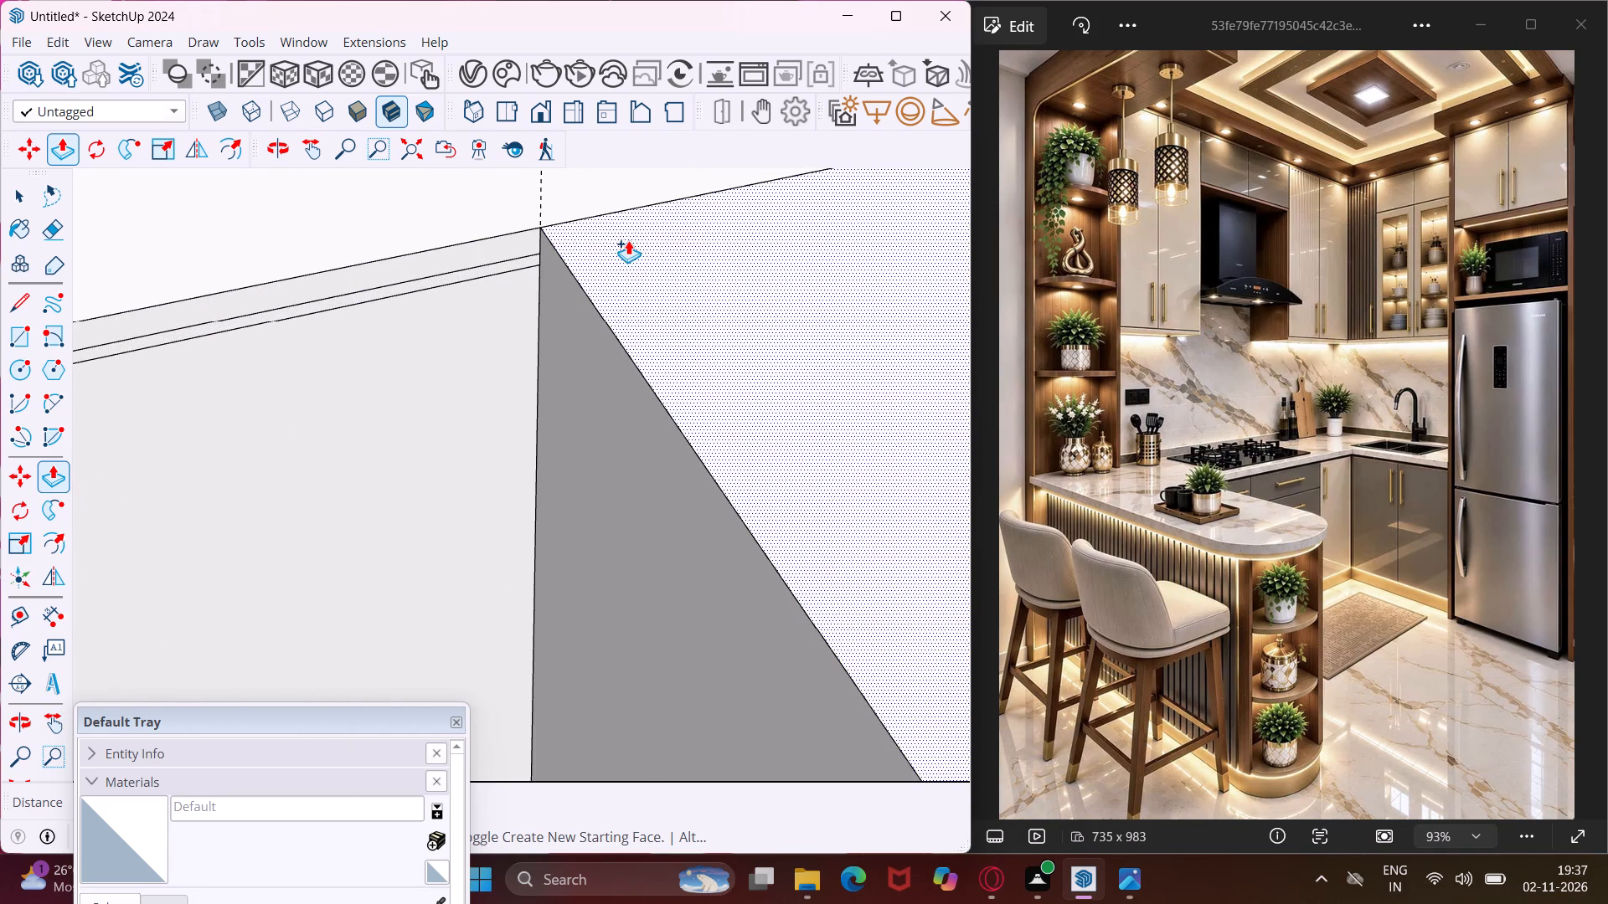
pyautogui.click(628, 240)
pyautogui.click(529, 256)
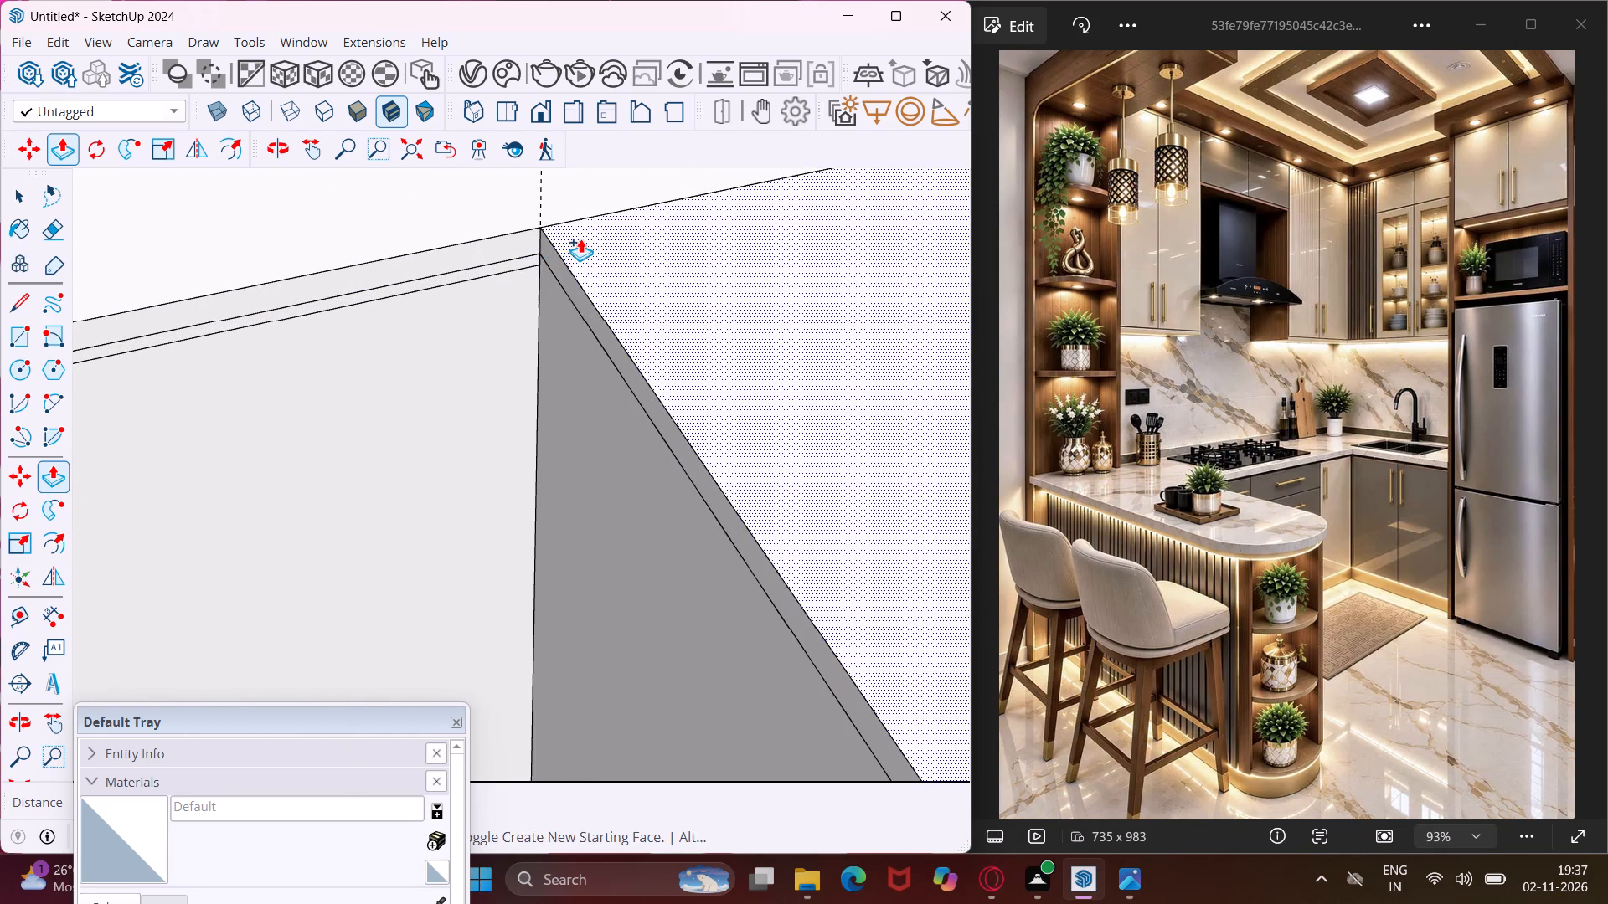
pyautogui.click(582, 239)
pyautogui.click(535, 268)
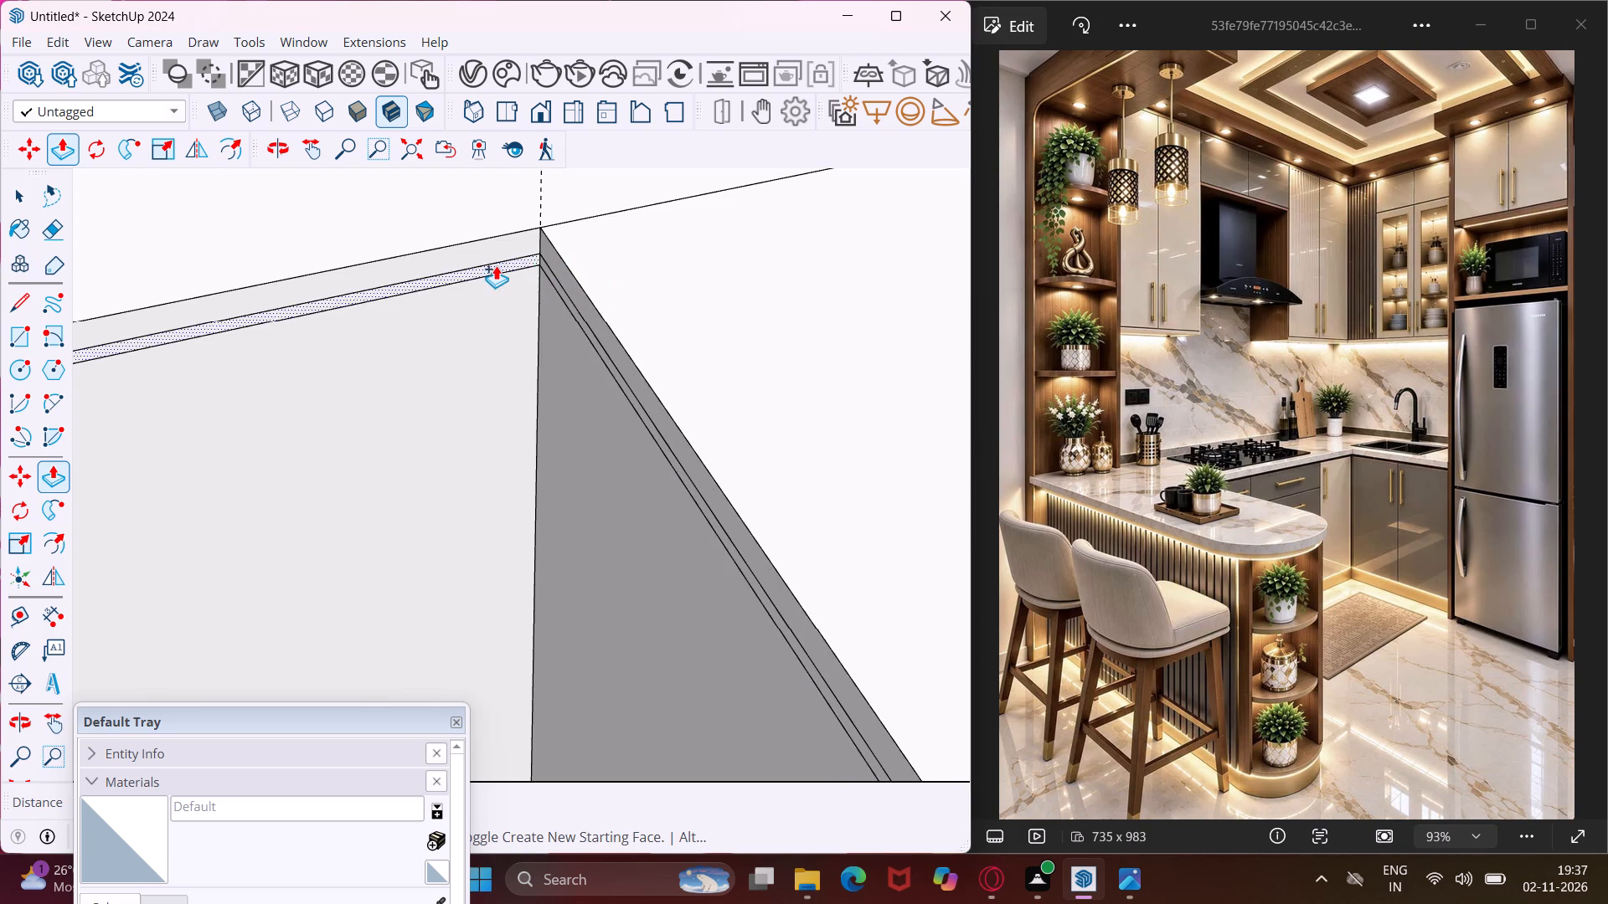
pyautogui.scroll(-19, 496, 265)
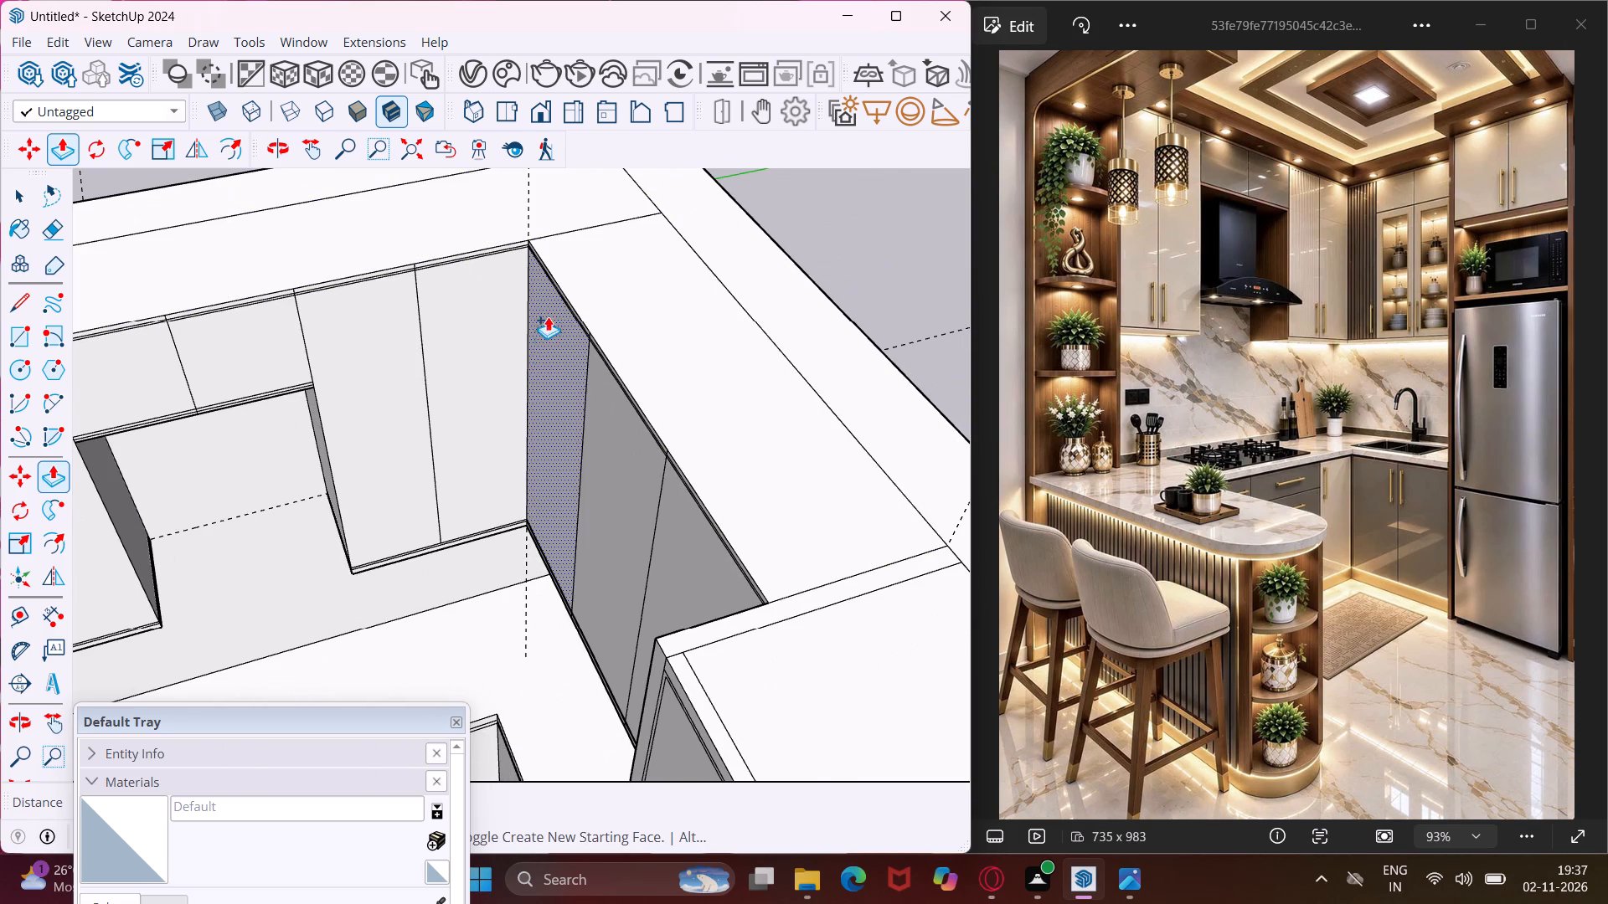
pyautogui.press('Escape')
pyautogui.press('space')
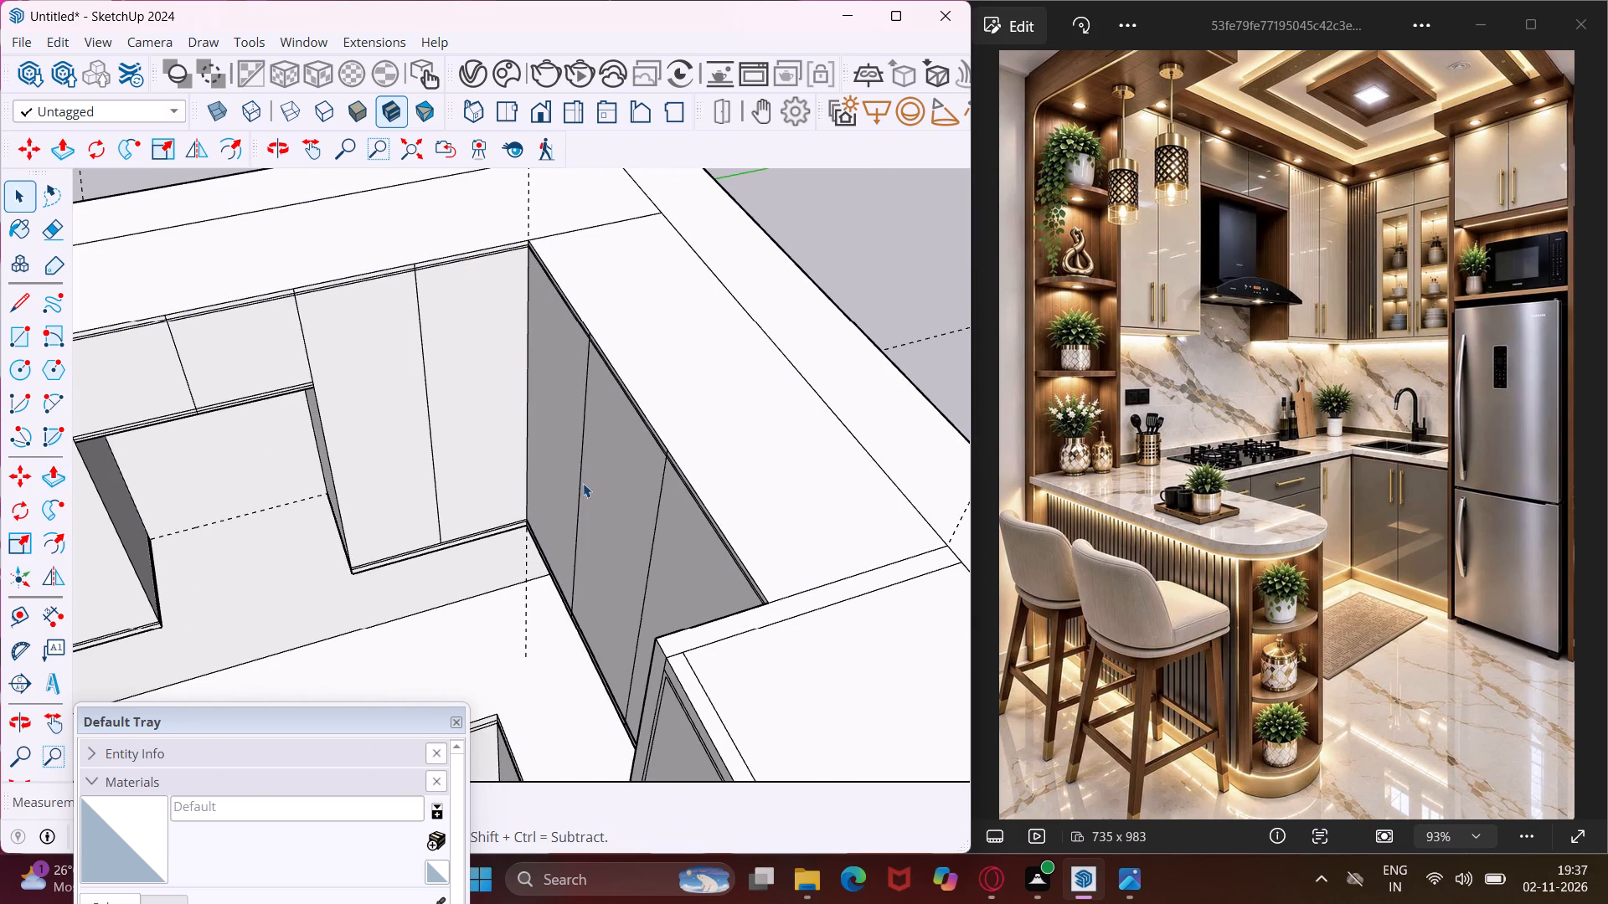
# Copy the vertical door divider line on the upper cabinet before the hood recess 0.4" toward the recess, forming a thin gap strip.
pyautogui.scroll(-4, 583, 481)
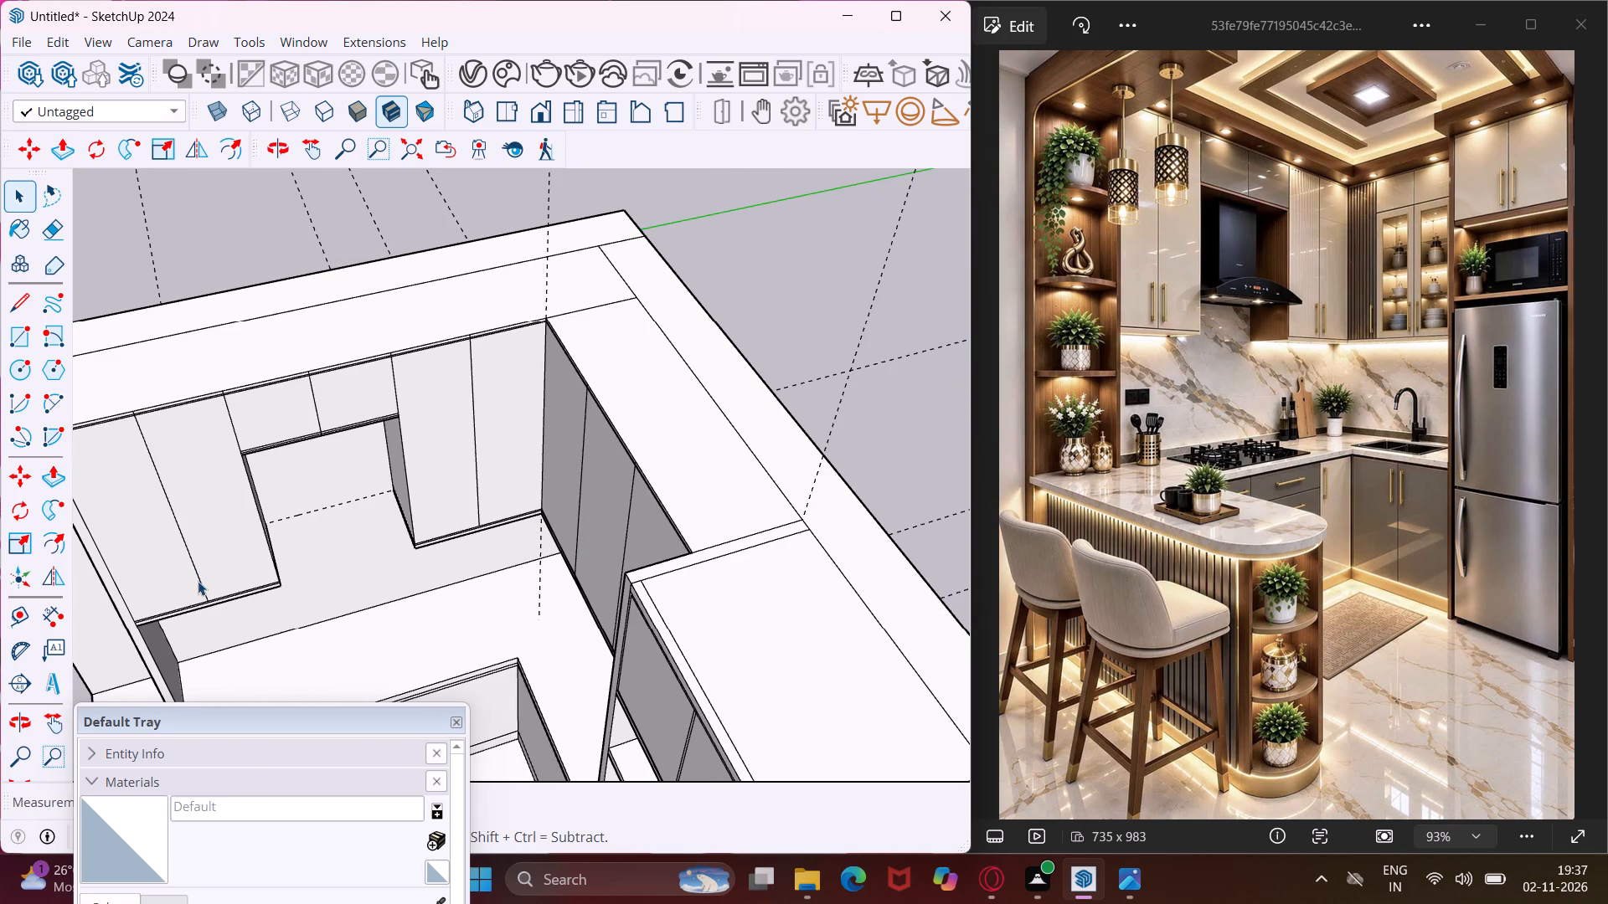
pyautogui.moveTo(198, 581); pyautogui.dragTo(215, 413, button='middle')
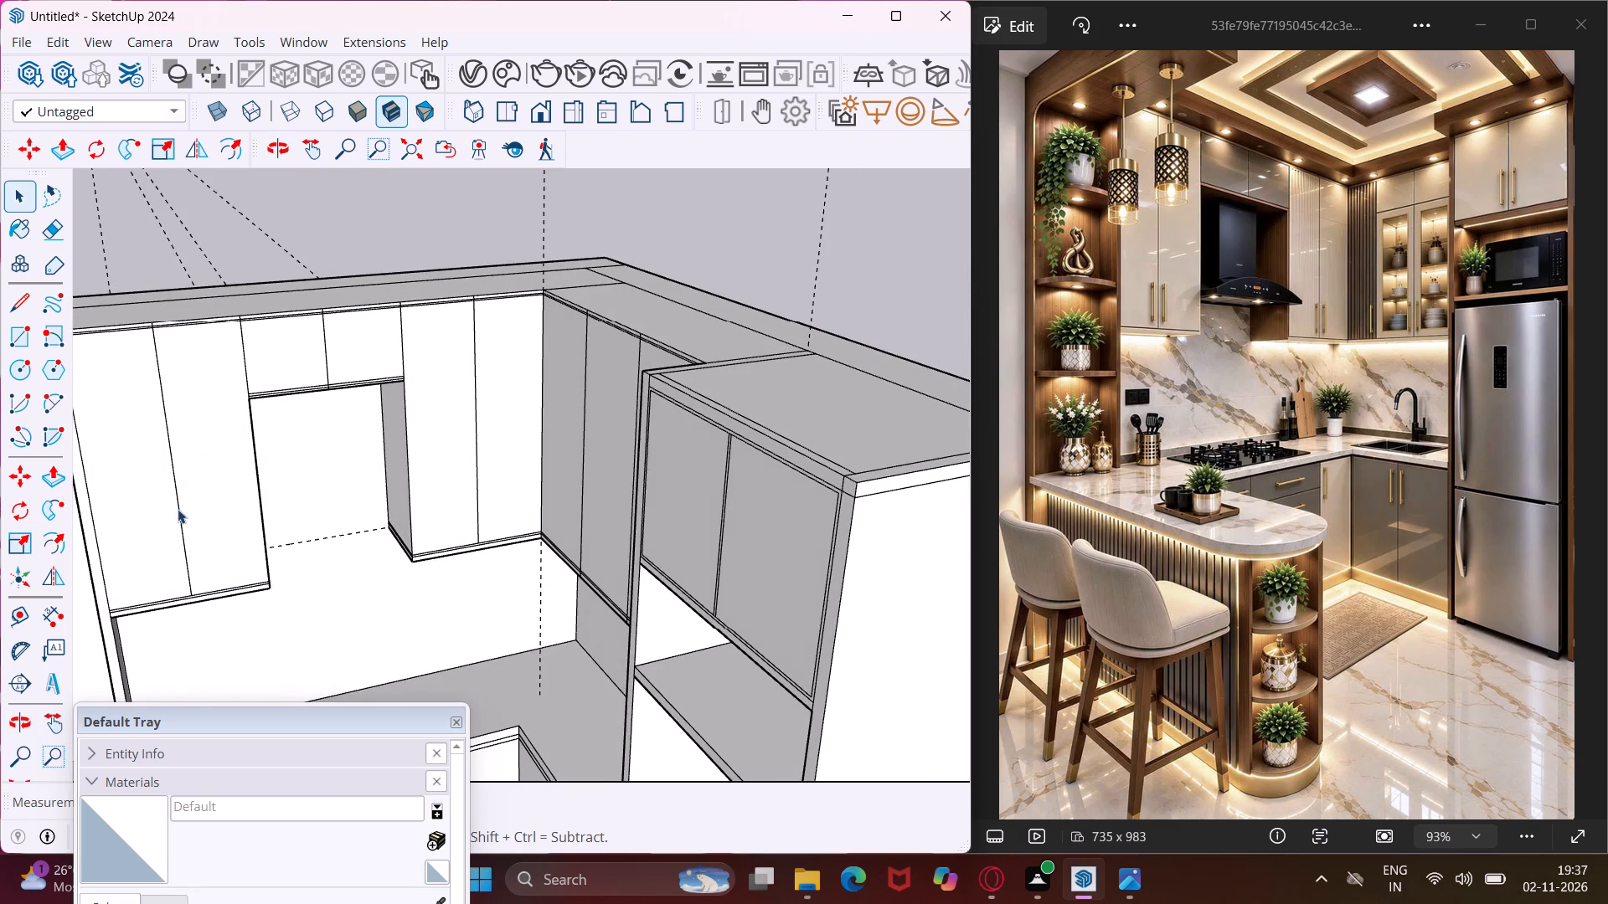
pyautogui.scroll(7, 185, 530)
pyautogui.moveTo(184, 621); pyautogui.dragTo(210, 513, button='middle')
pyautogui.scroll(6, 223, 551)
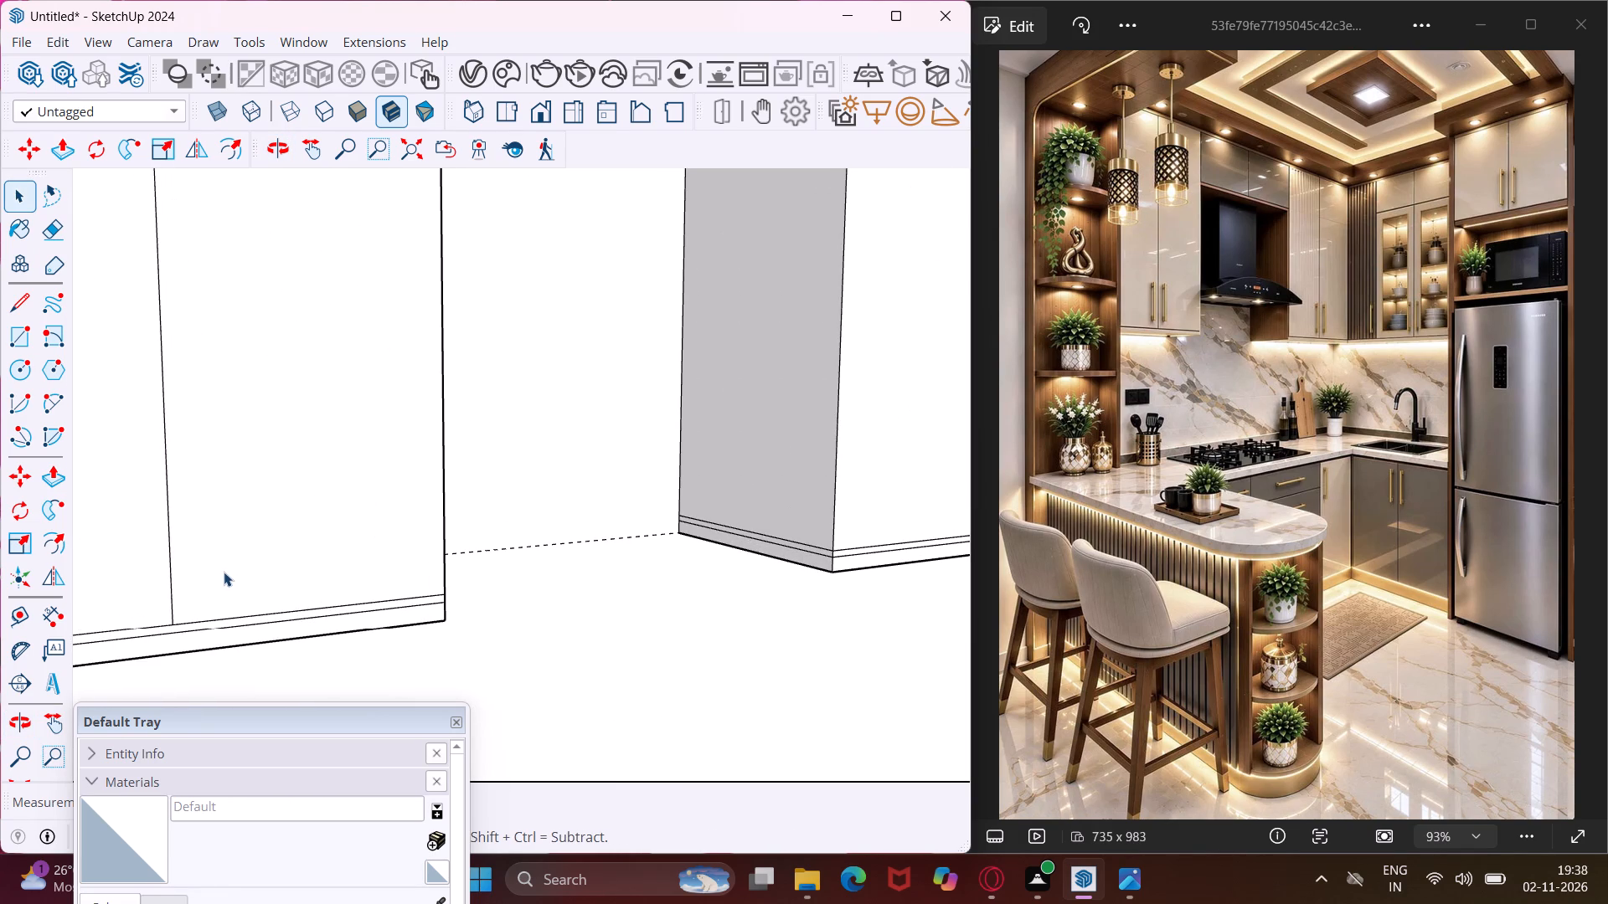
pyautogui.click(174, 604)
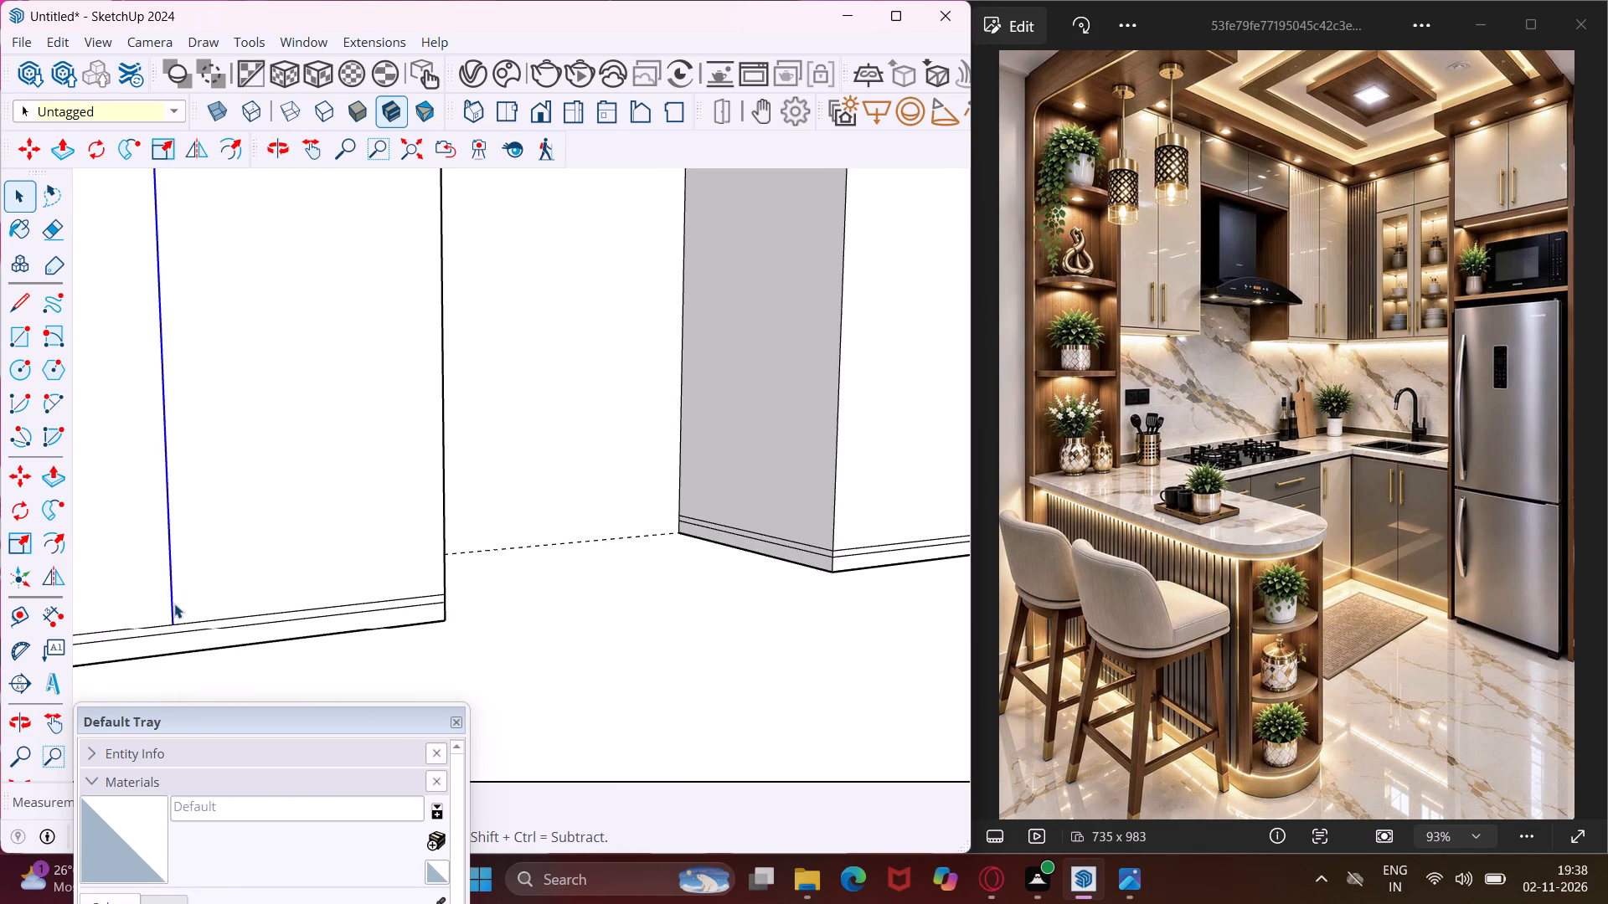
pyautogui.press('m')
pyautogui.scroll(4, 176, 631)
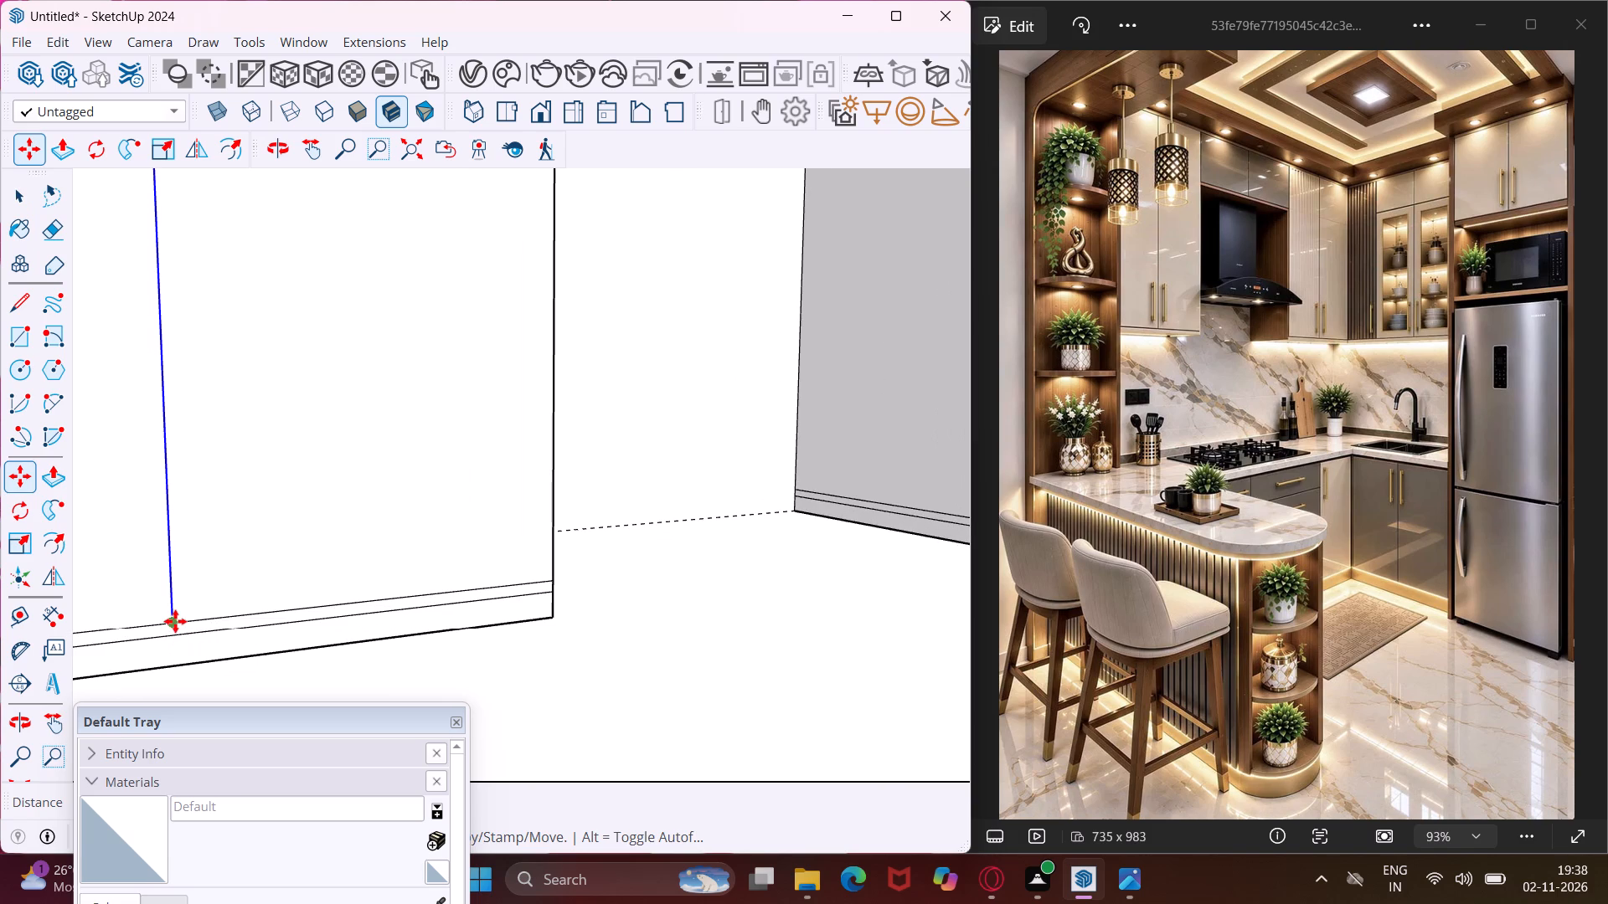
pyautogui.click(170, 624)
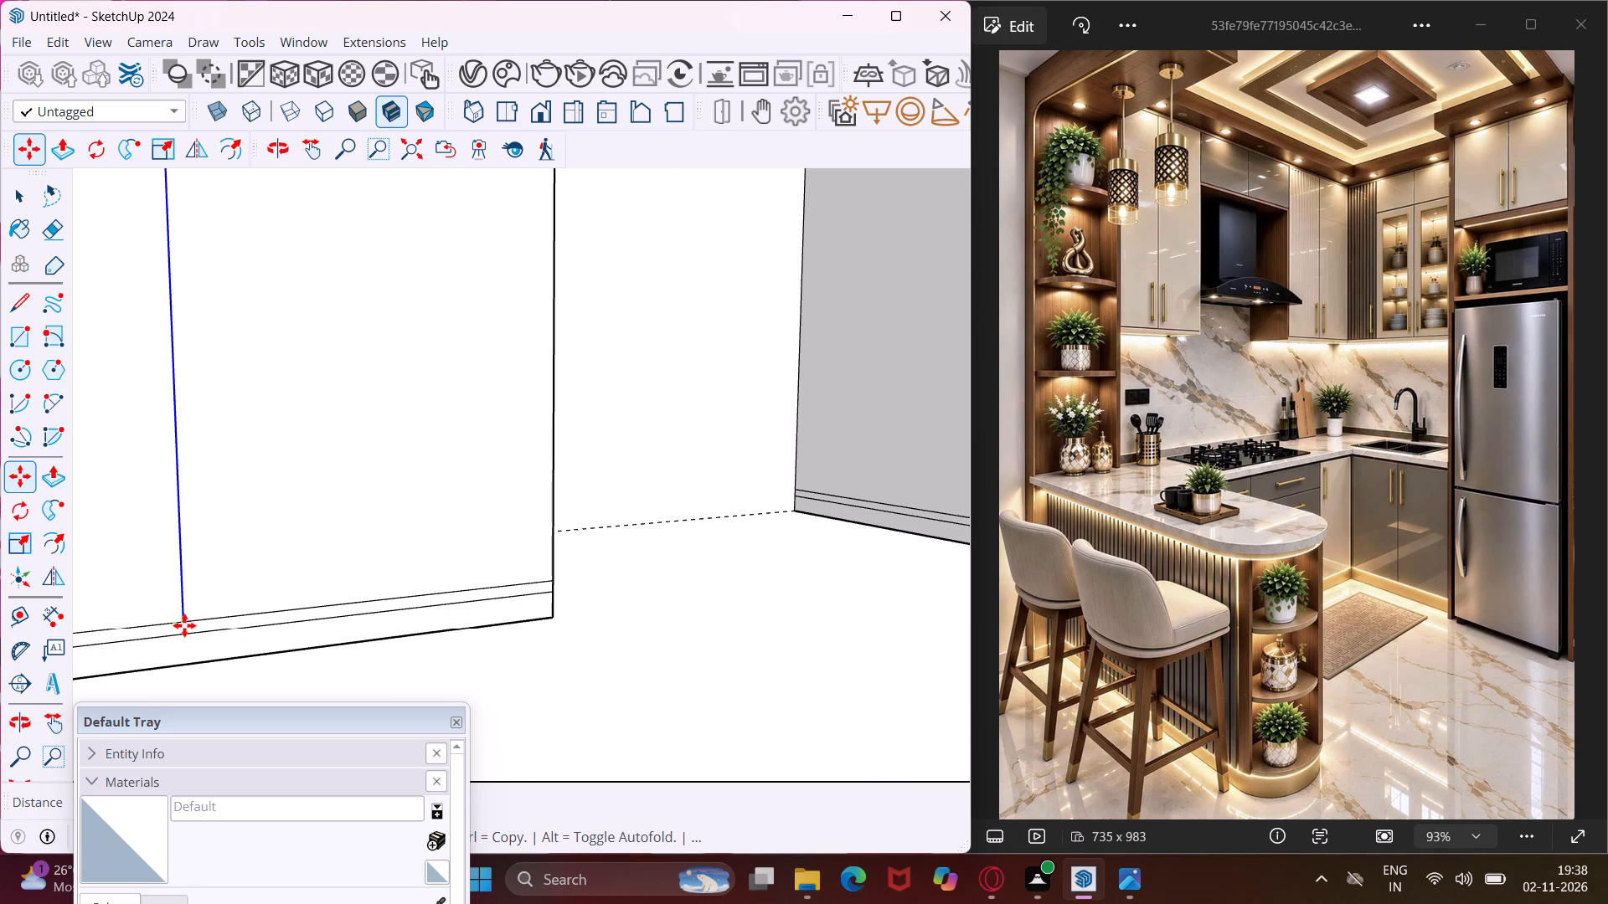
pyautogui.write('.4"')
pyautogui.press('Return')
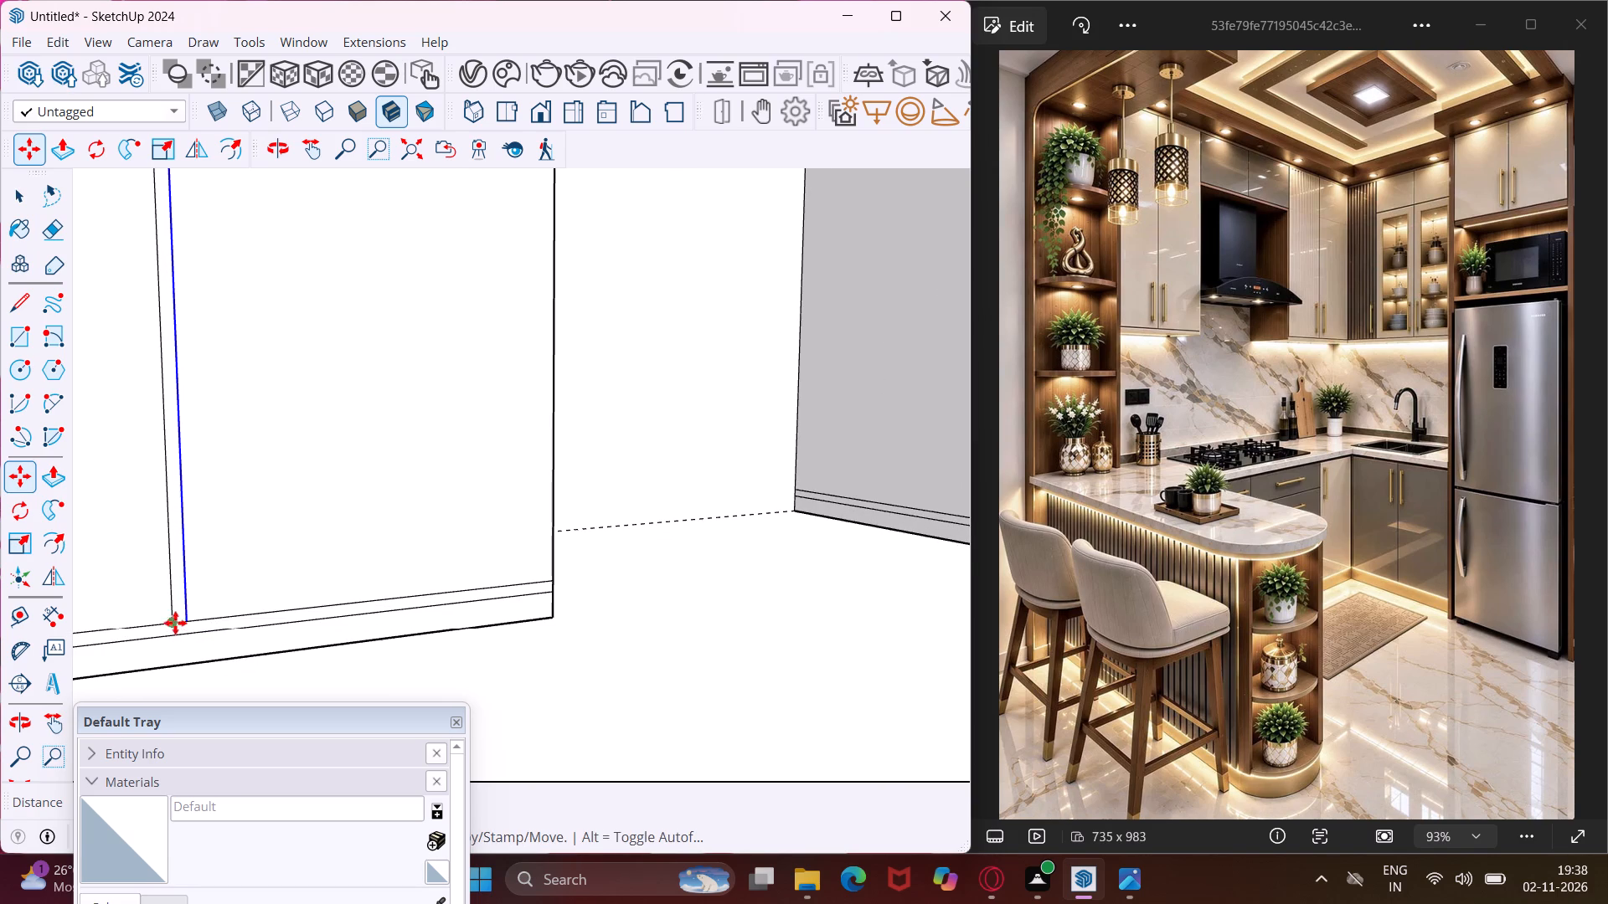
pyautogui.scroll(-13, 175, 623)
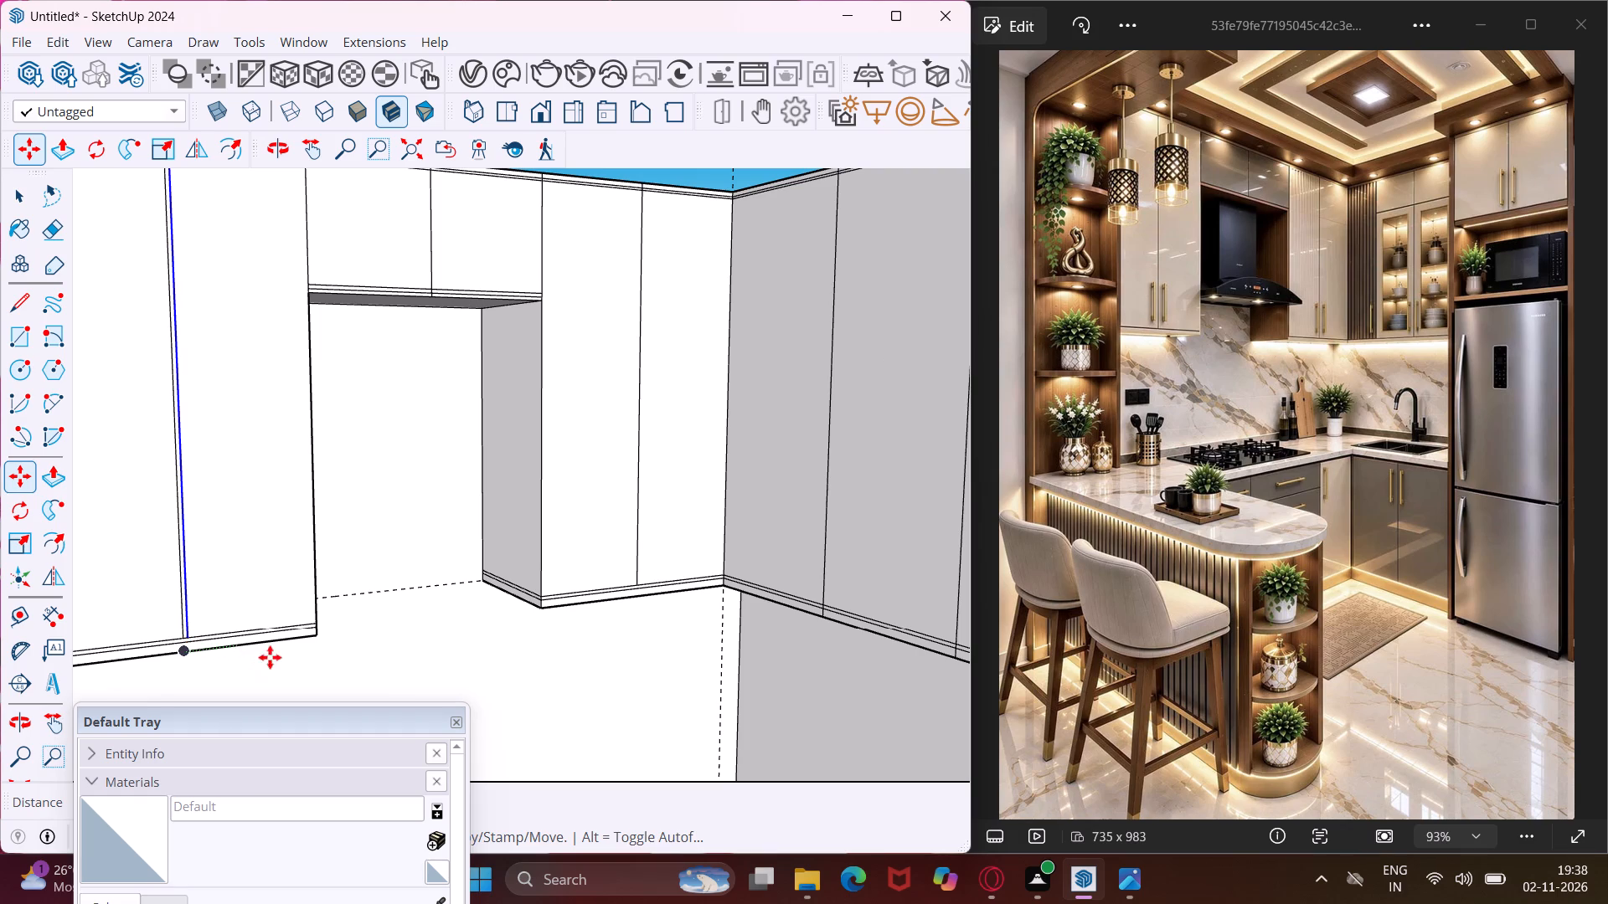
pyautogui.scroll(-4, 215, 652)
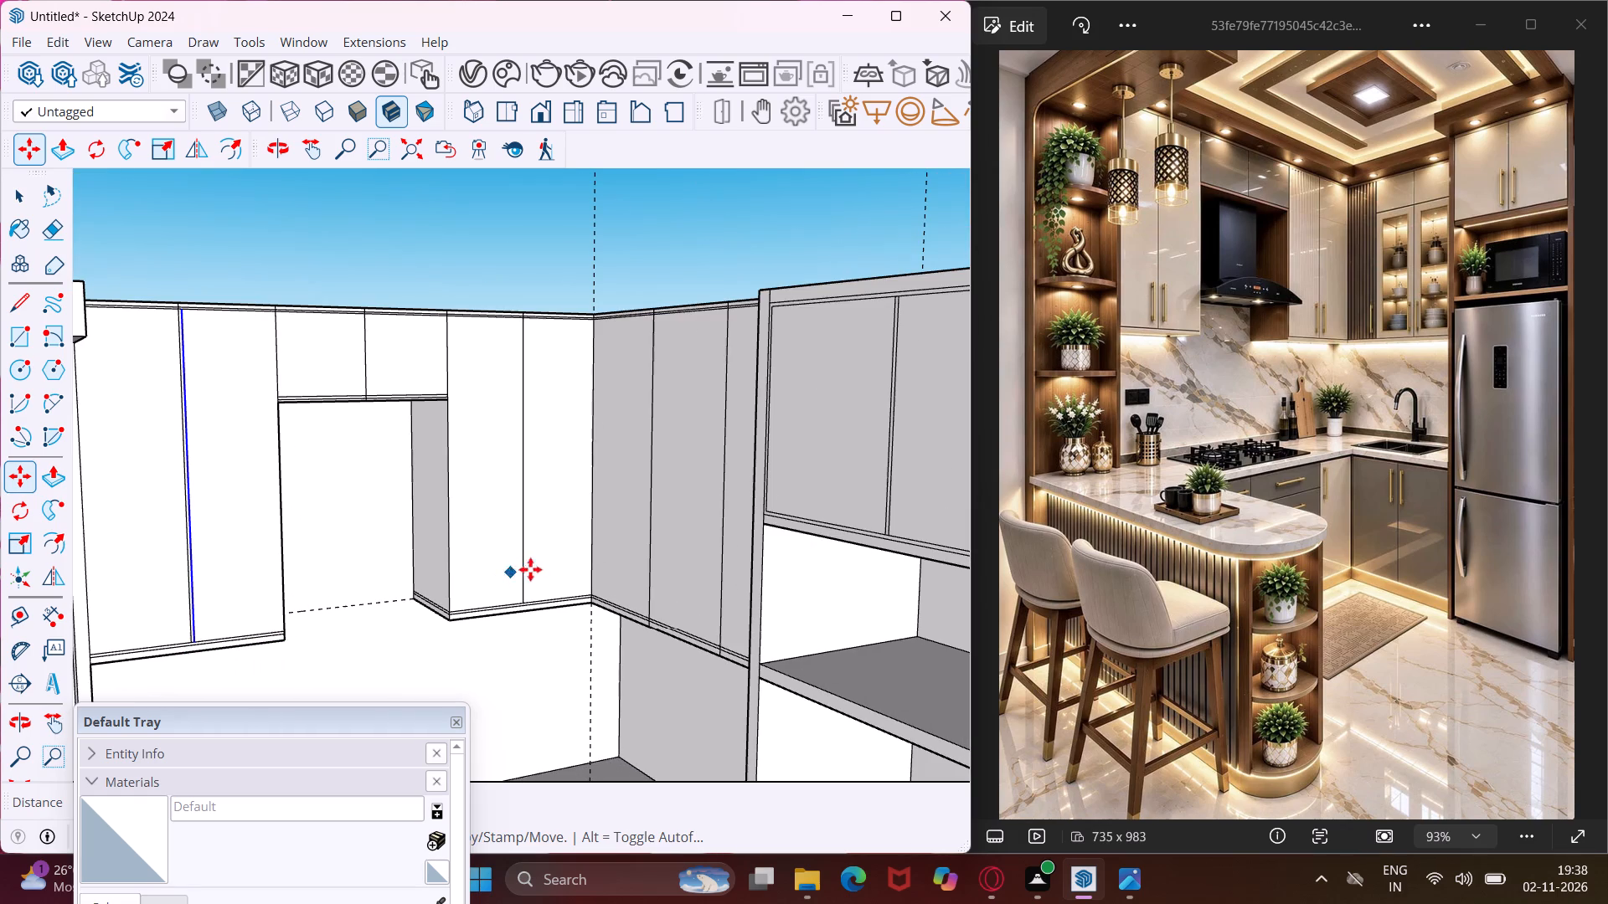
pyautogui.press('Escape')
pyautogui.press('space')
# Copy the vertical door divider line on the short cabinet above the hood recess 0.4" toward the room corner.
pyautogui.scroll(5, 366, 358)
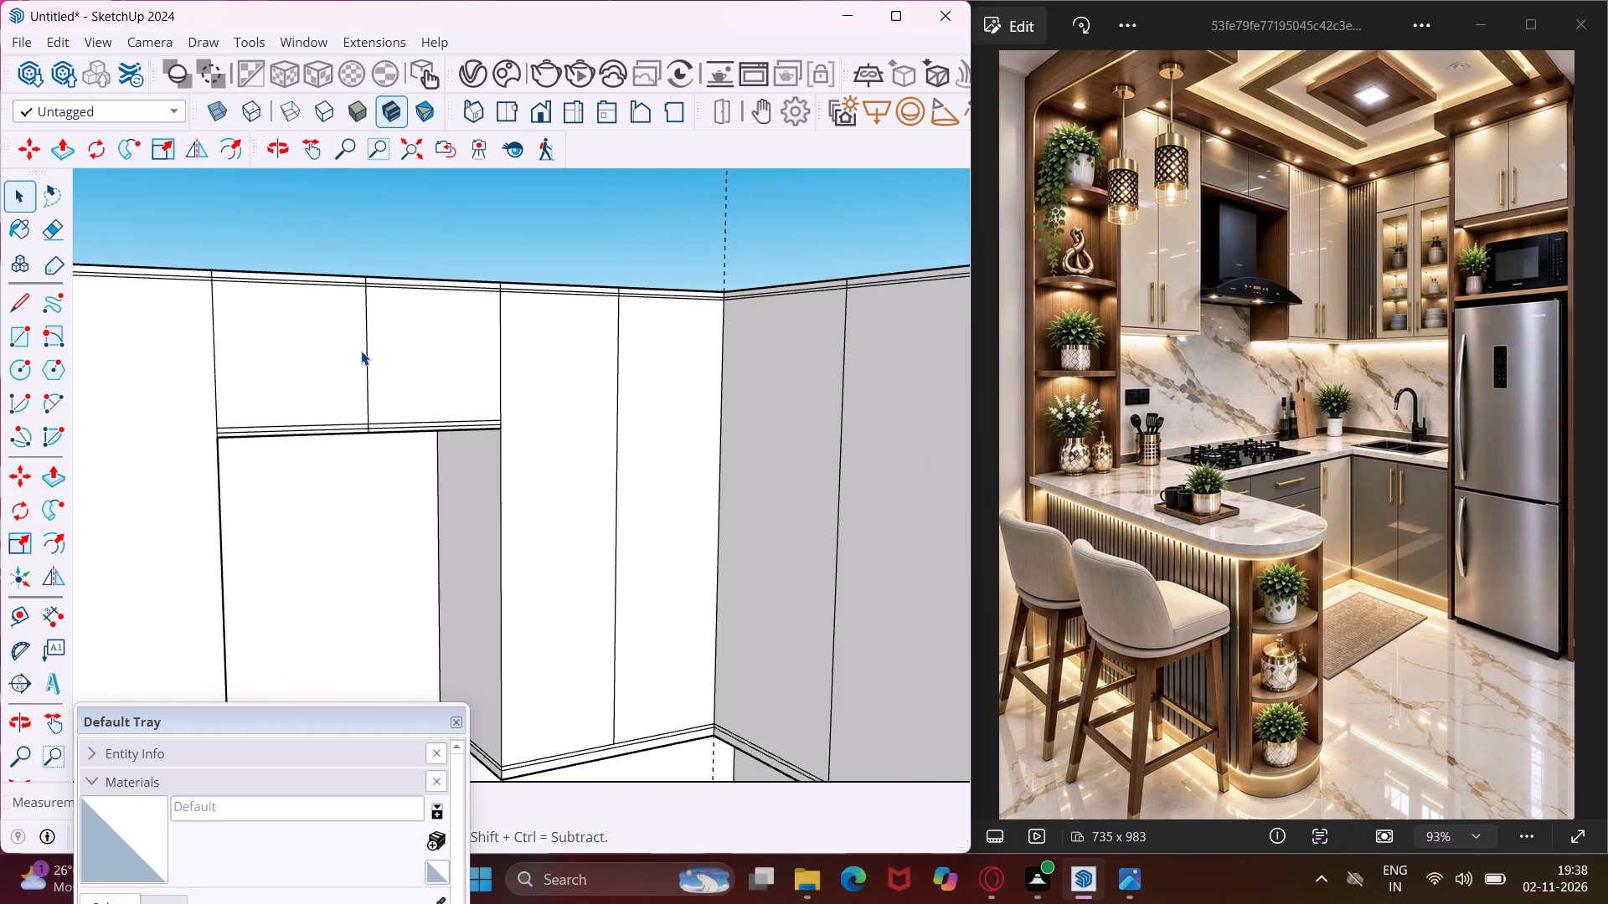
pyautogui.scroll(9, 361, 351)
pyautogui.click(374, 480)
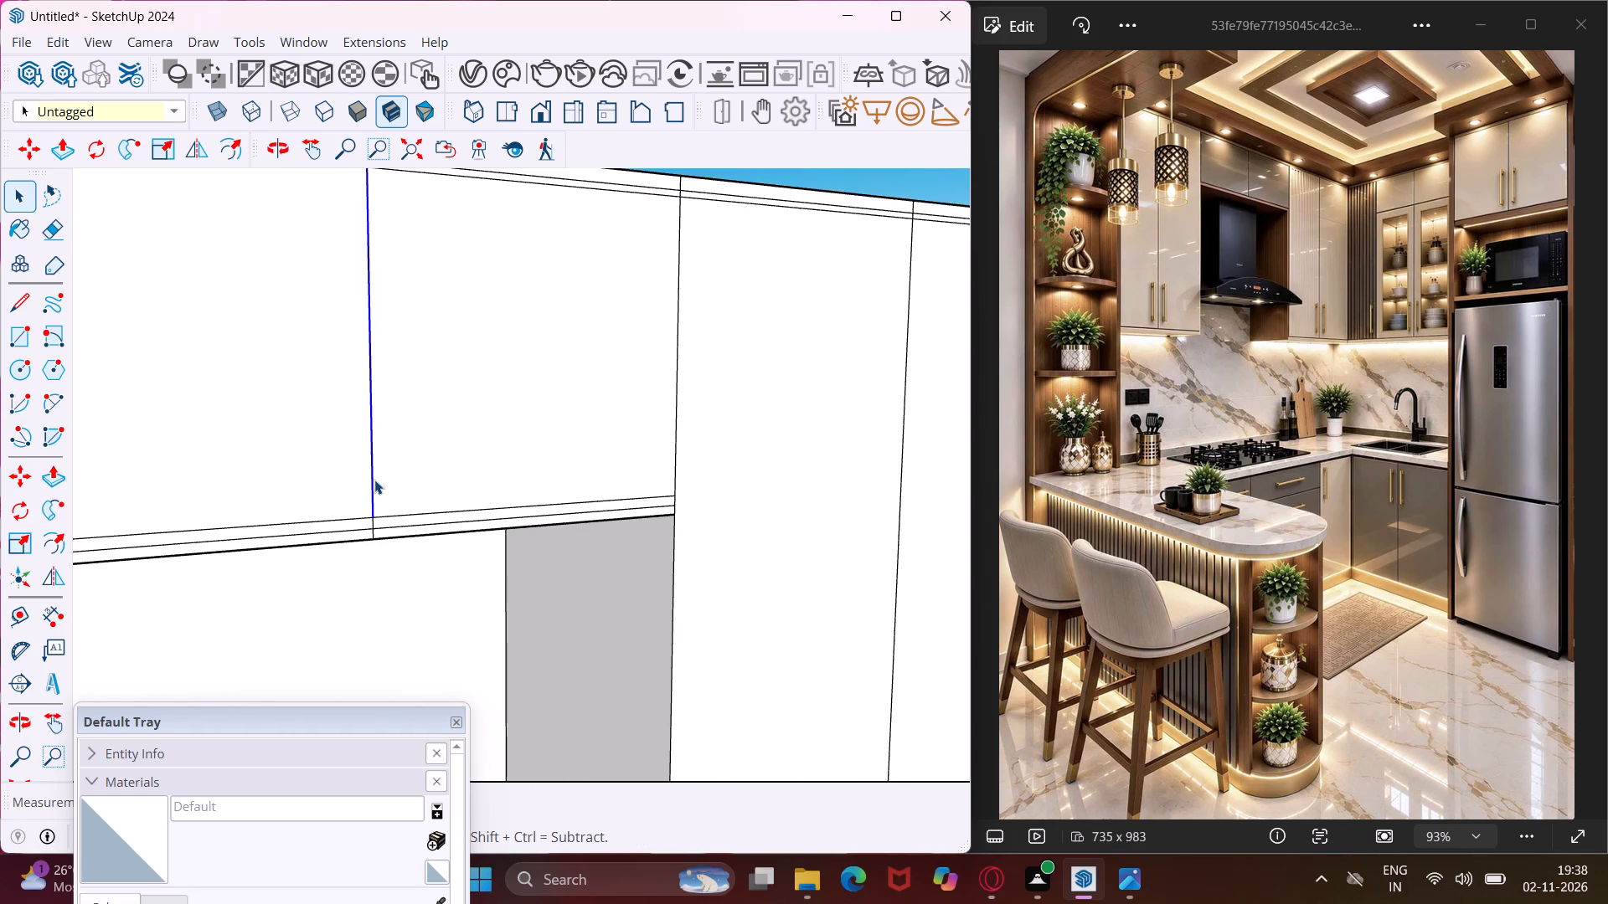
pyautogui.press('m')
pyautogui.scroll(7, 374, 533)
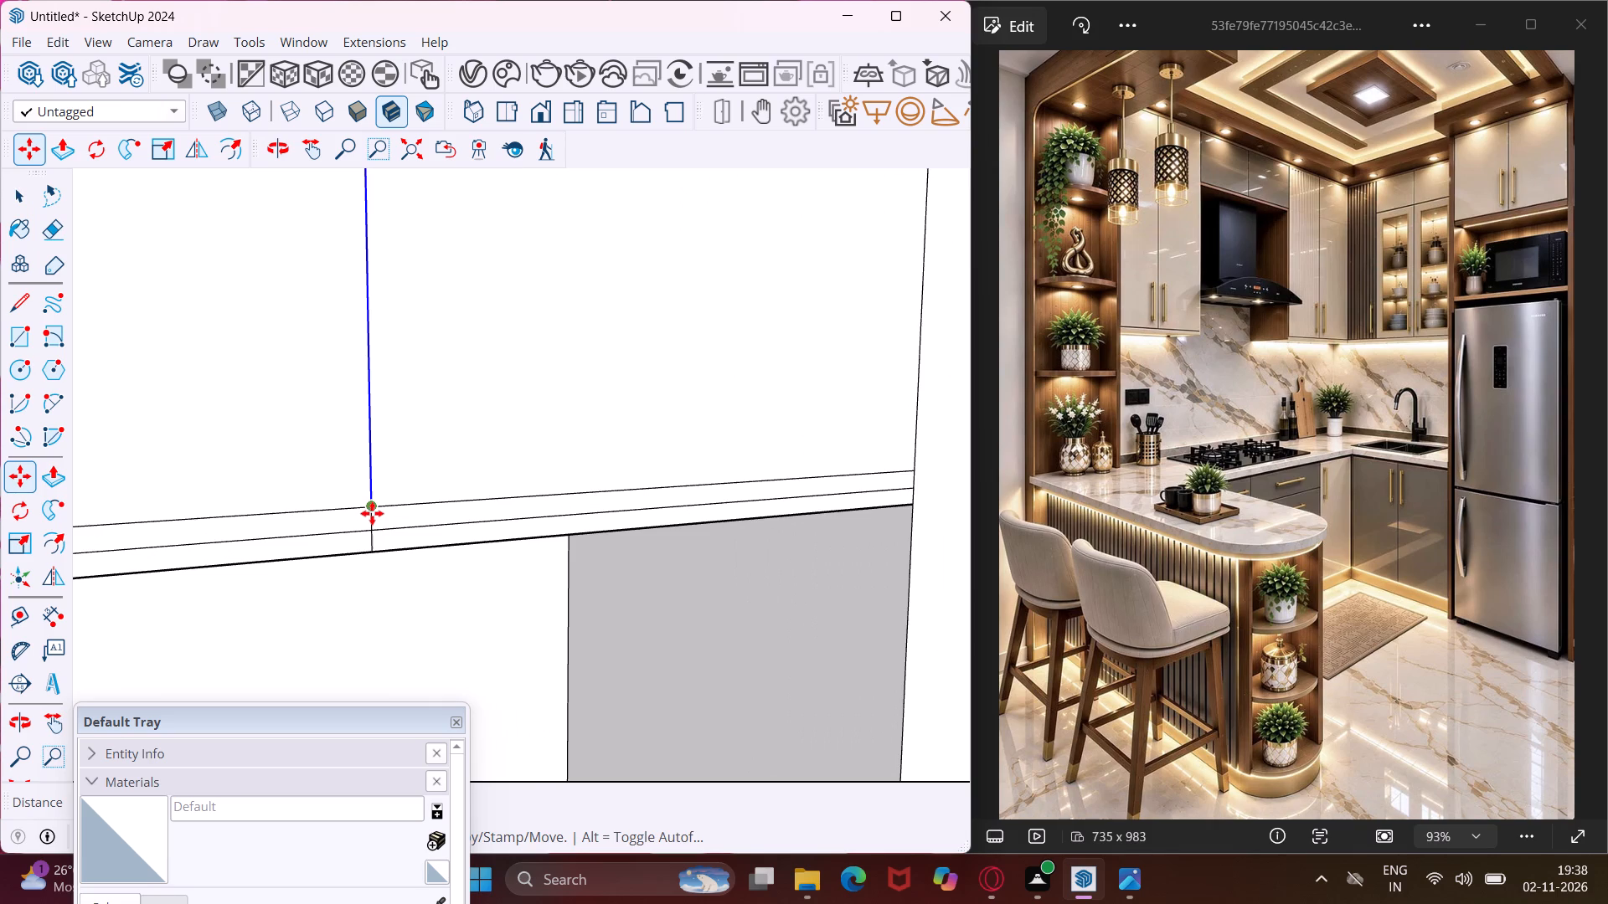
pyautogui.click(371, 508)
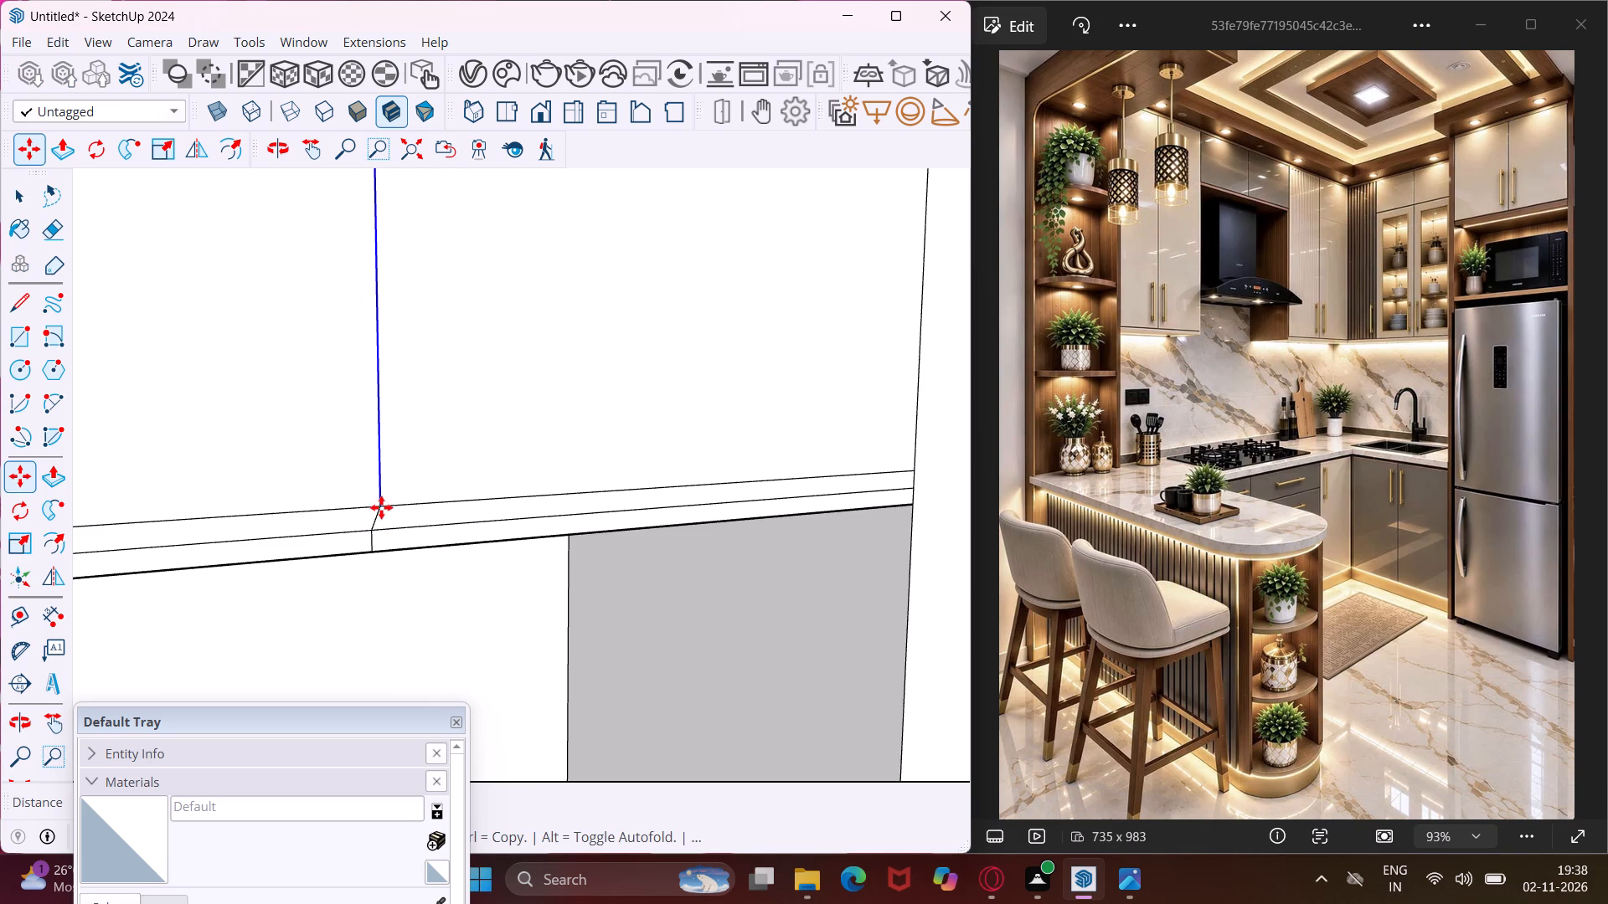
pyautogui.press('.')
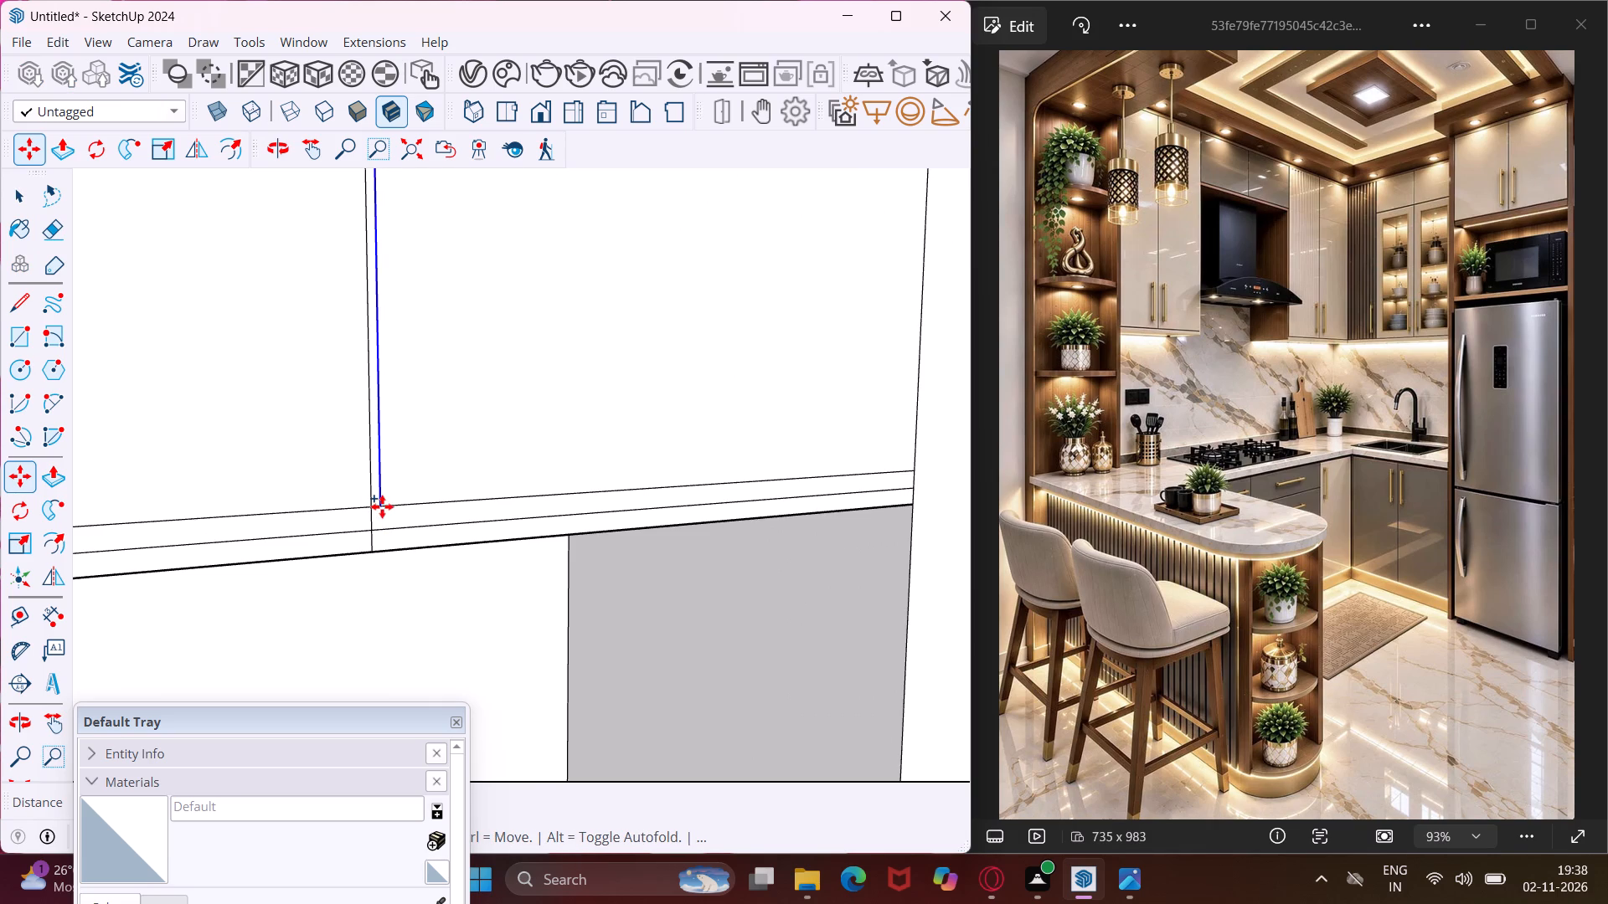
pyautogui.write('4"')
pyautogui.press('Return')
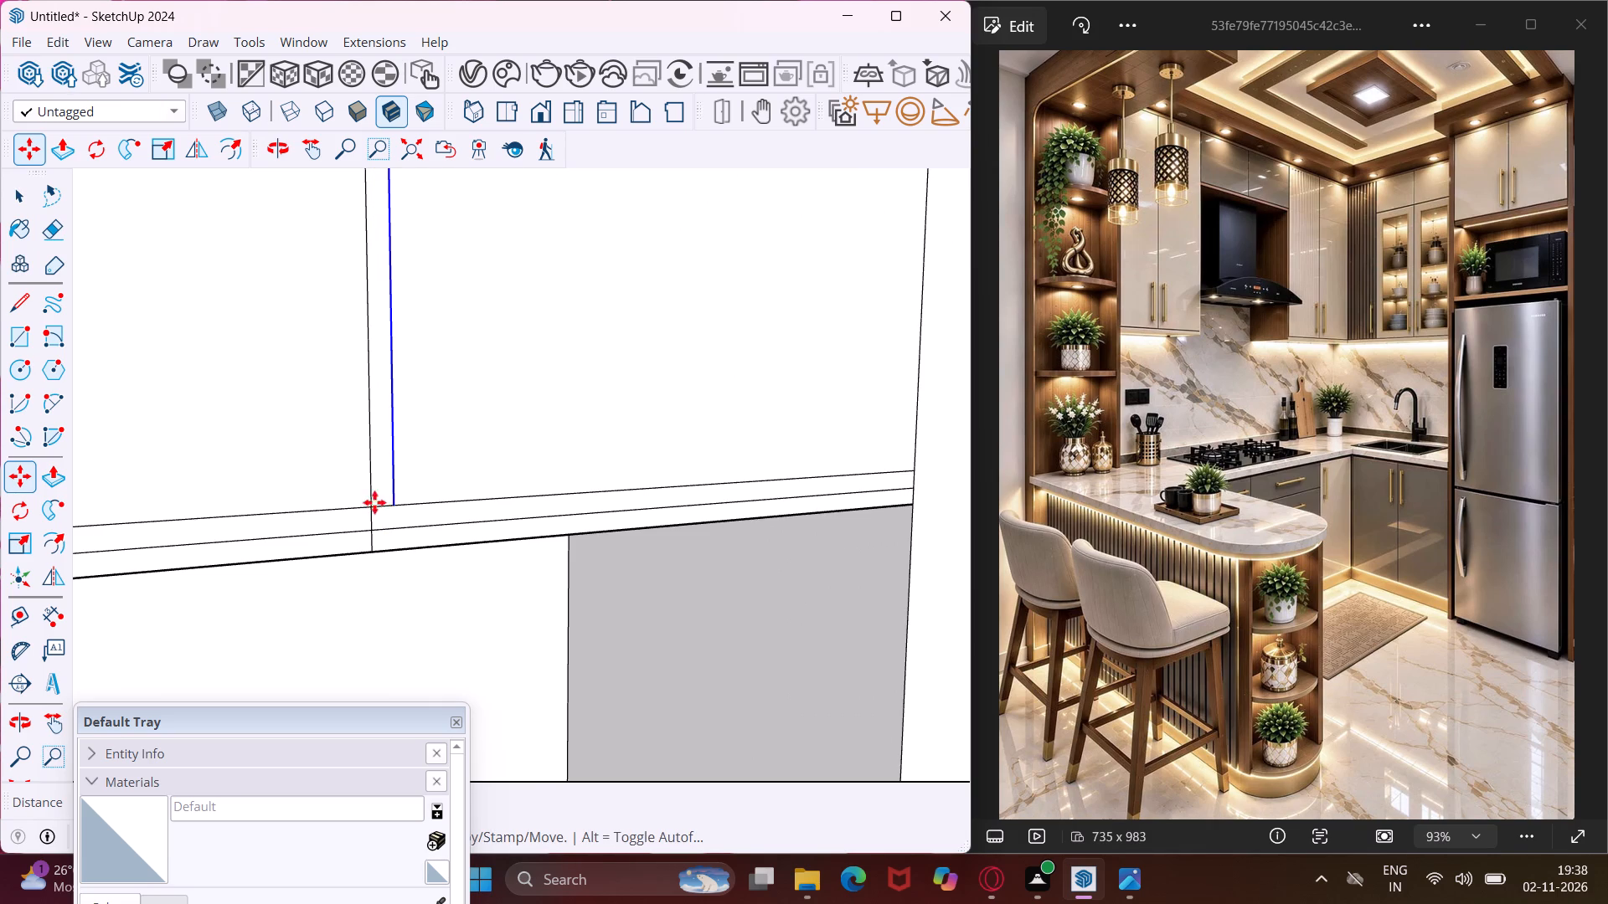
pyautogui.scroll(-6, 344, 498)
pyautogui.scroll(-12, 225, 511)
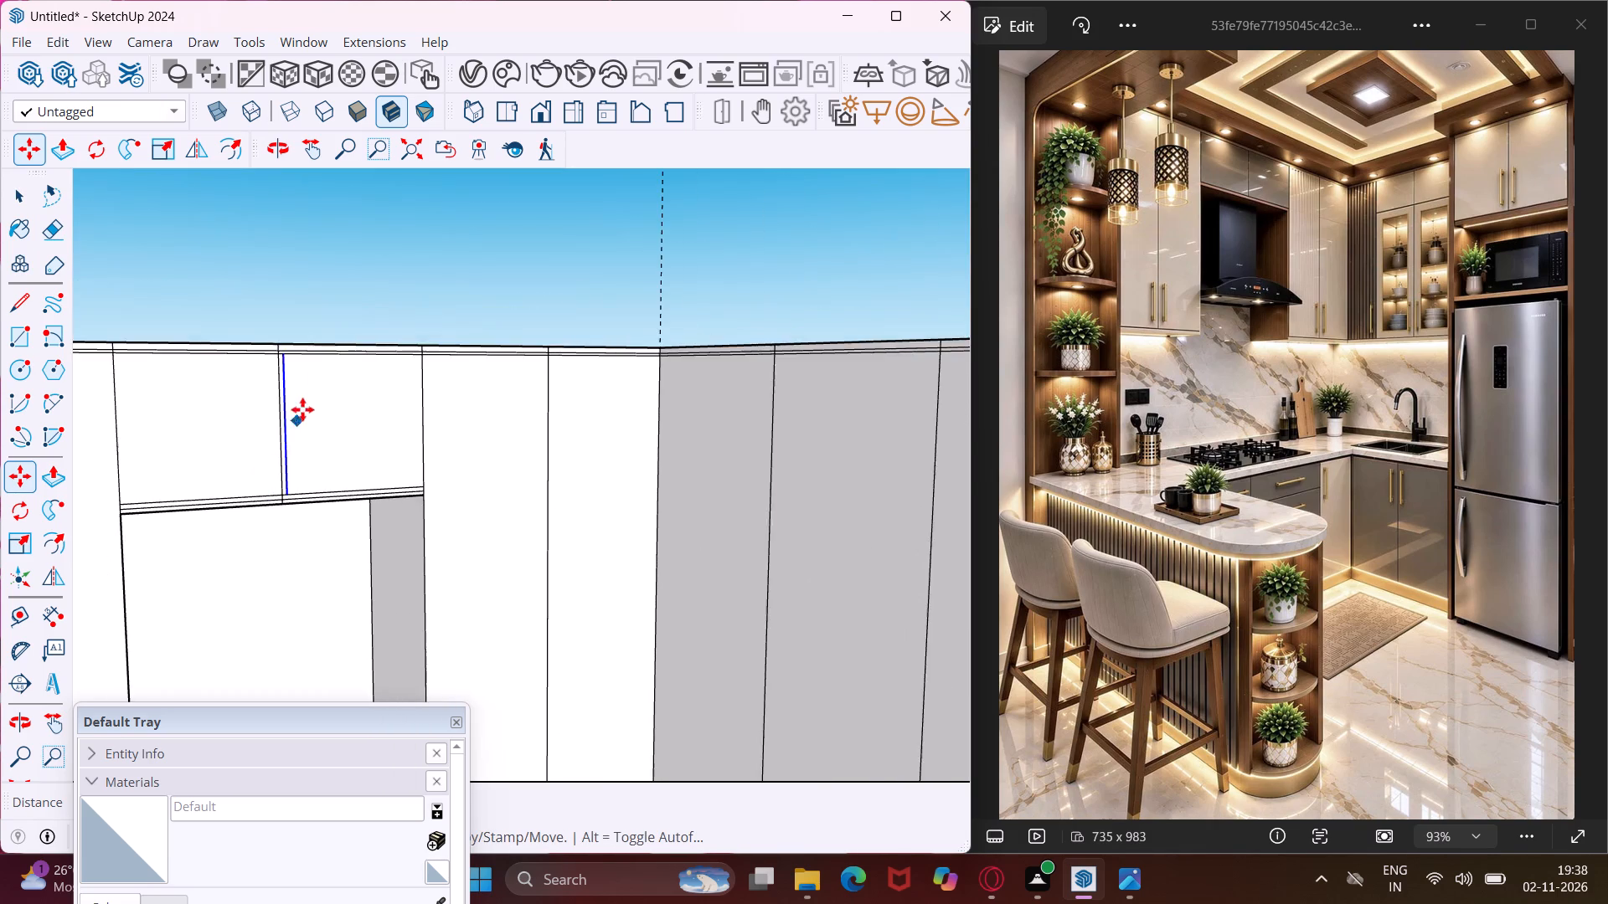
pyautogui.scroll(-6, 304, 393)
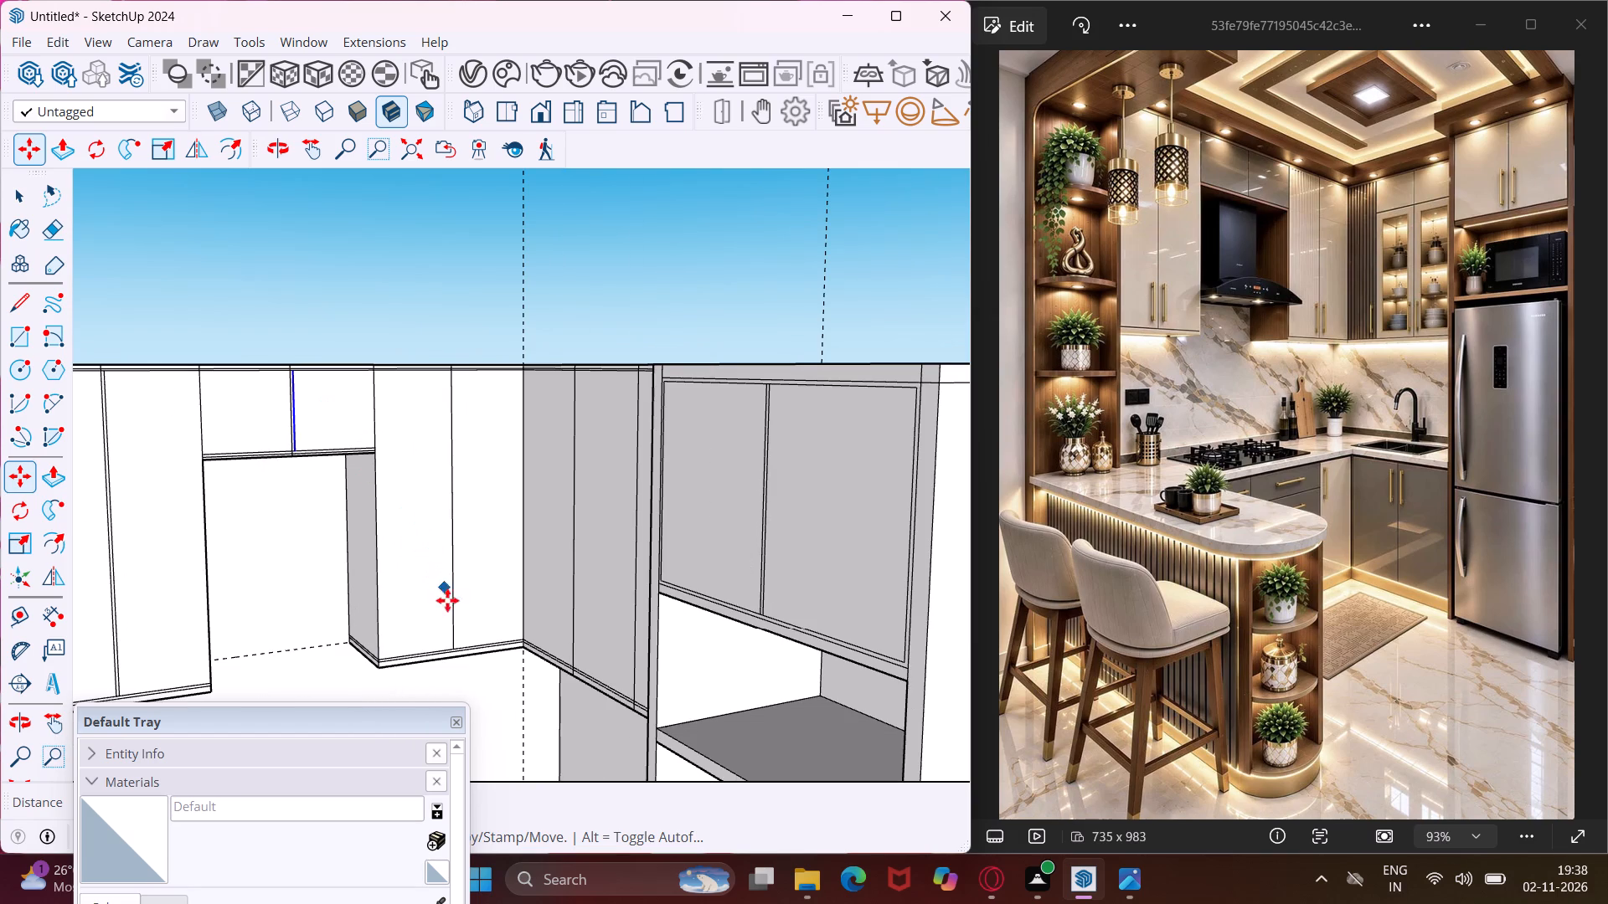
pyautogui.press('Escape')
pyautogui.press('space')
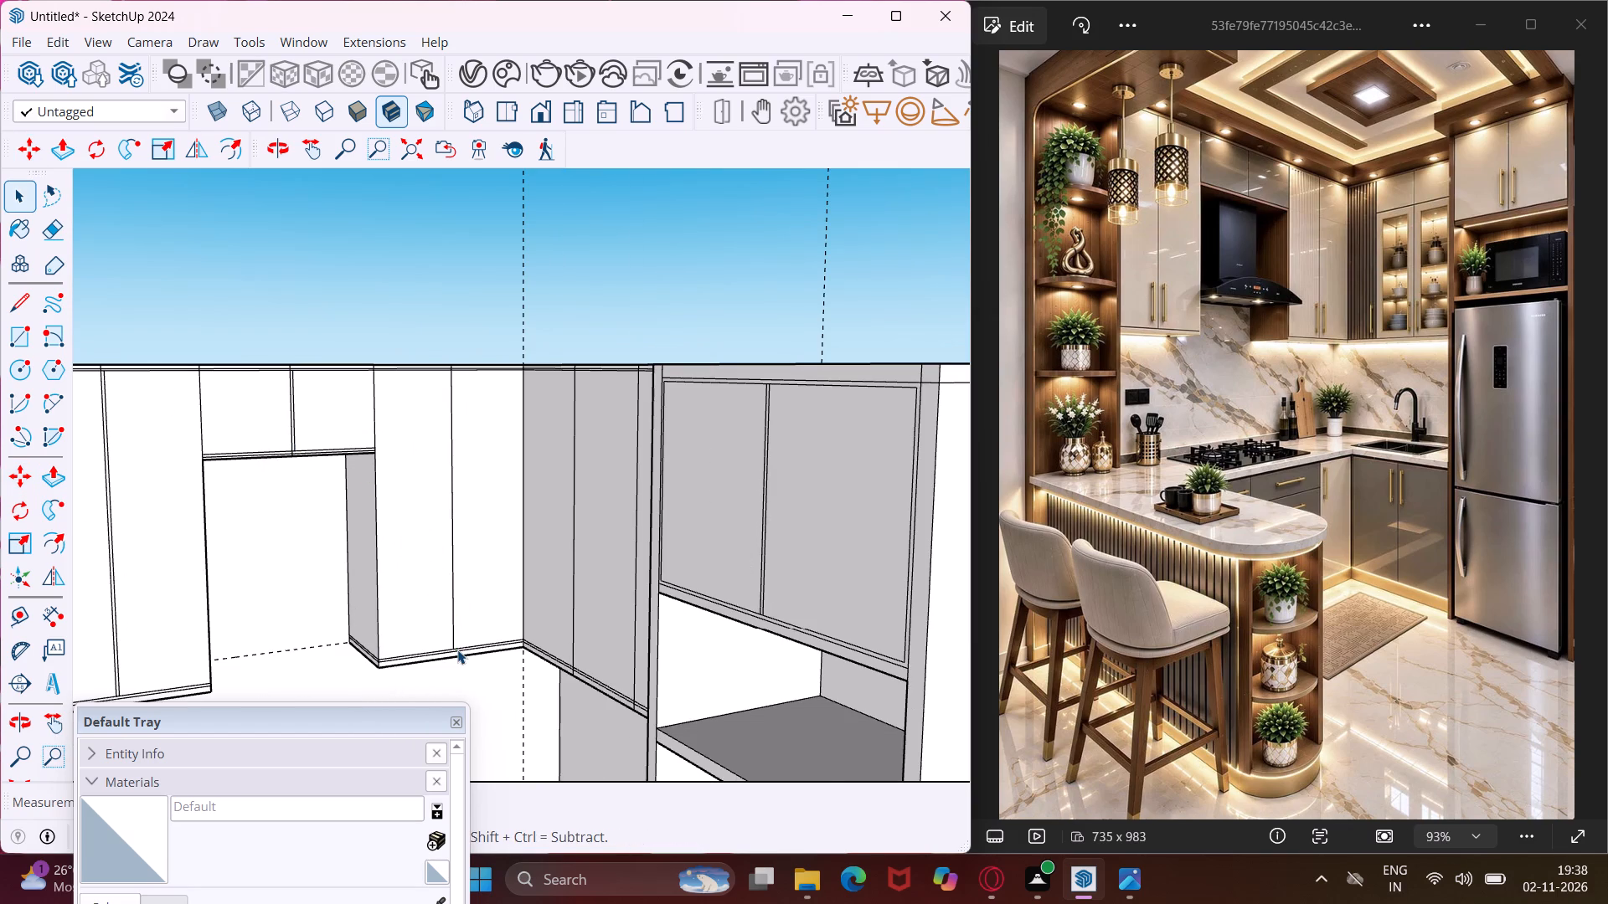
# Copy the vertical door divider line on the upper cabinet between the hood recess and the corner 0.4" toward the corner.
pyautogui.scroll(6, 457, 650)
pyautogui.moveTo(457, 650); pyautogui.dragTo(451, 602, button='middle')
pyautogui.scroll(1, 454, 634)
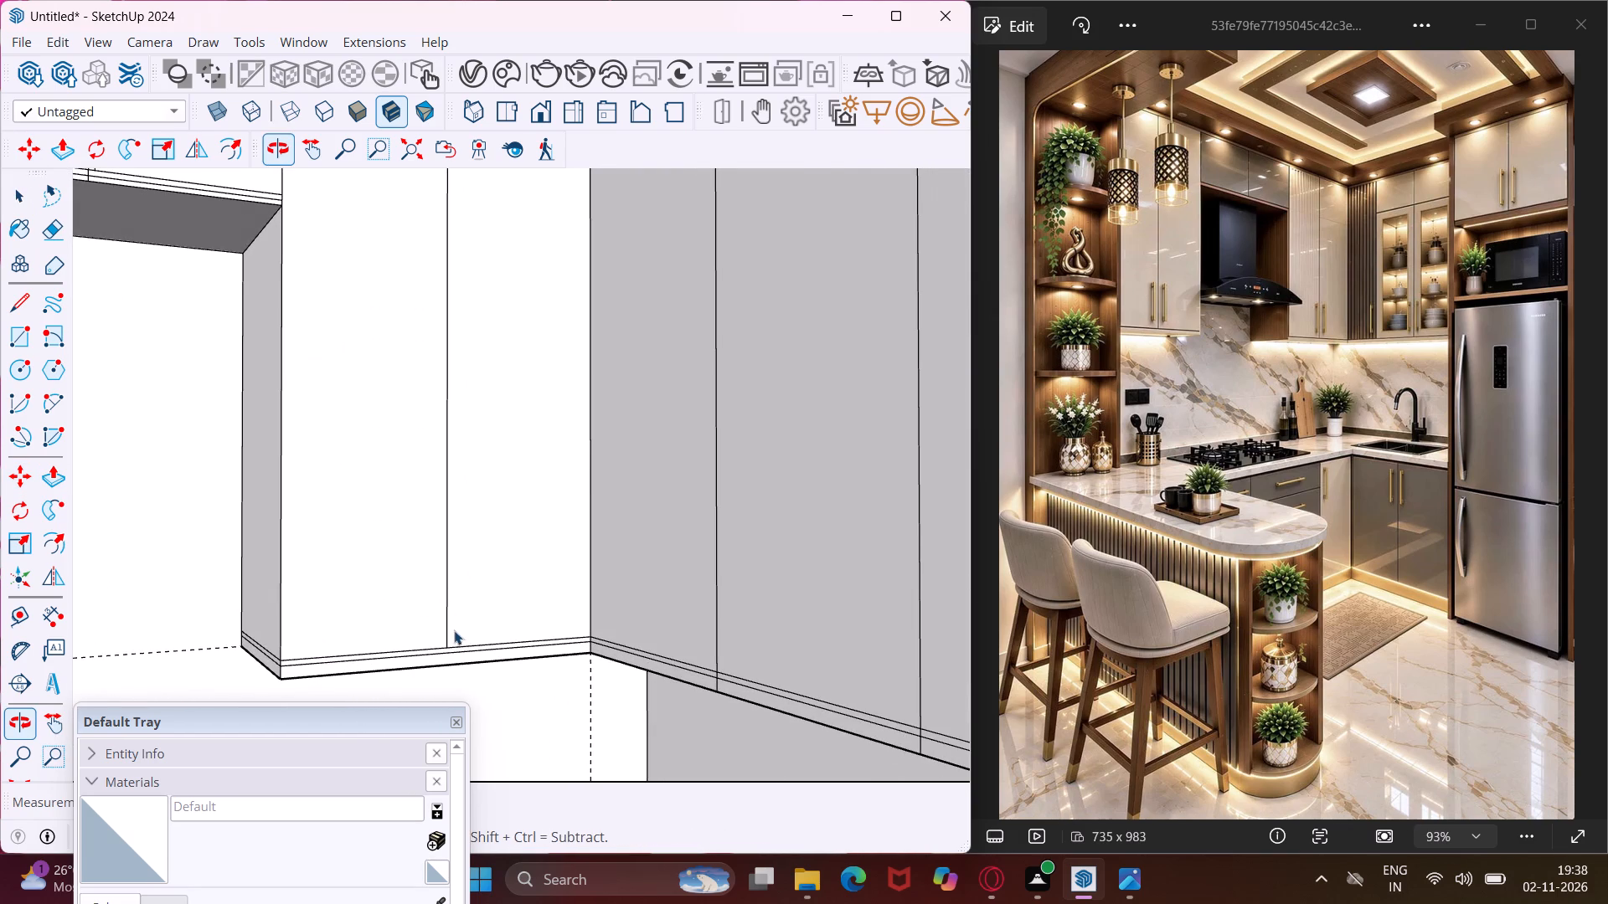
pyautogui.scroll(5, 456, 661)
pyautogui.click(441, 626)
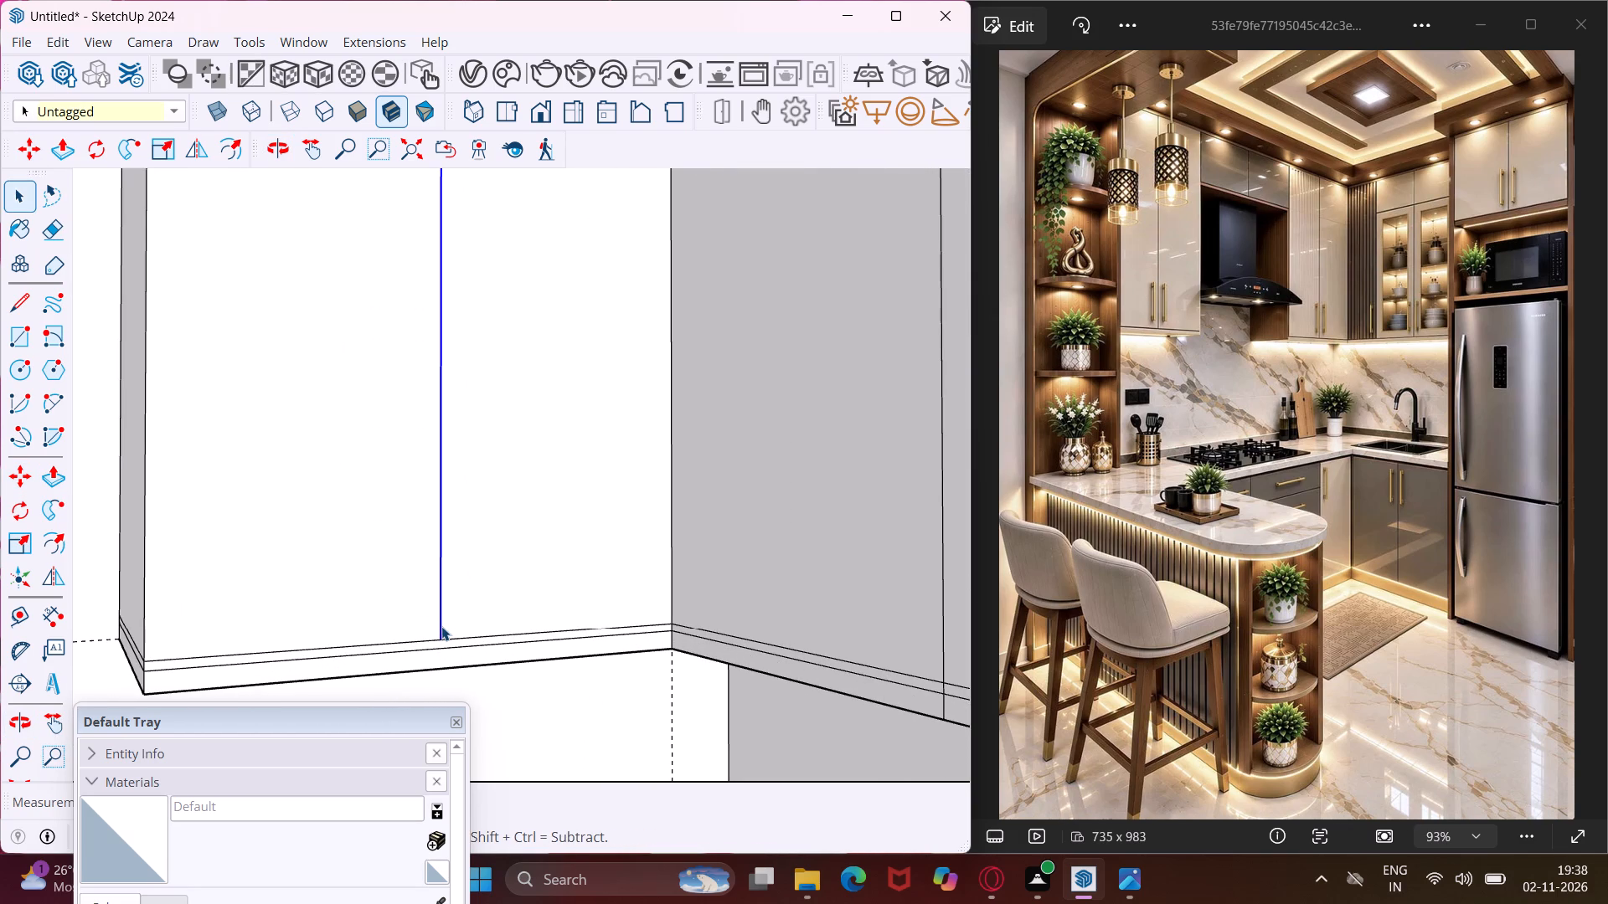
pyautogui.press('m')
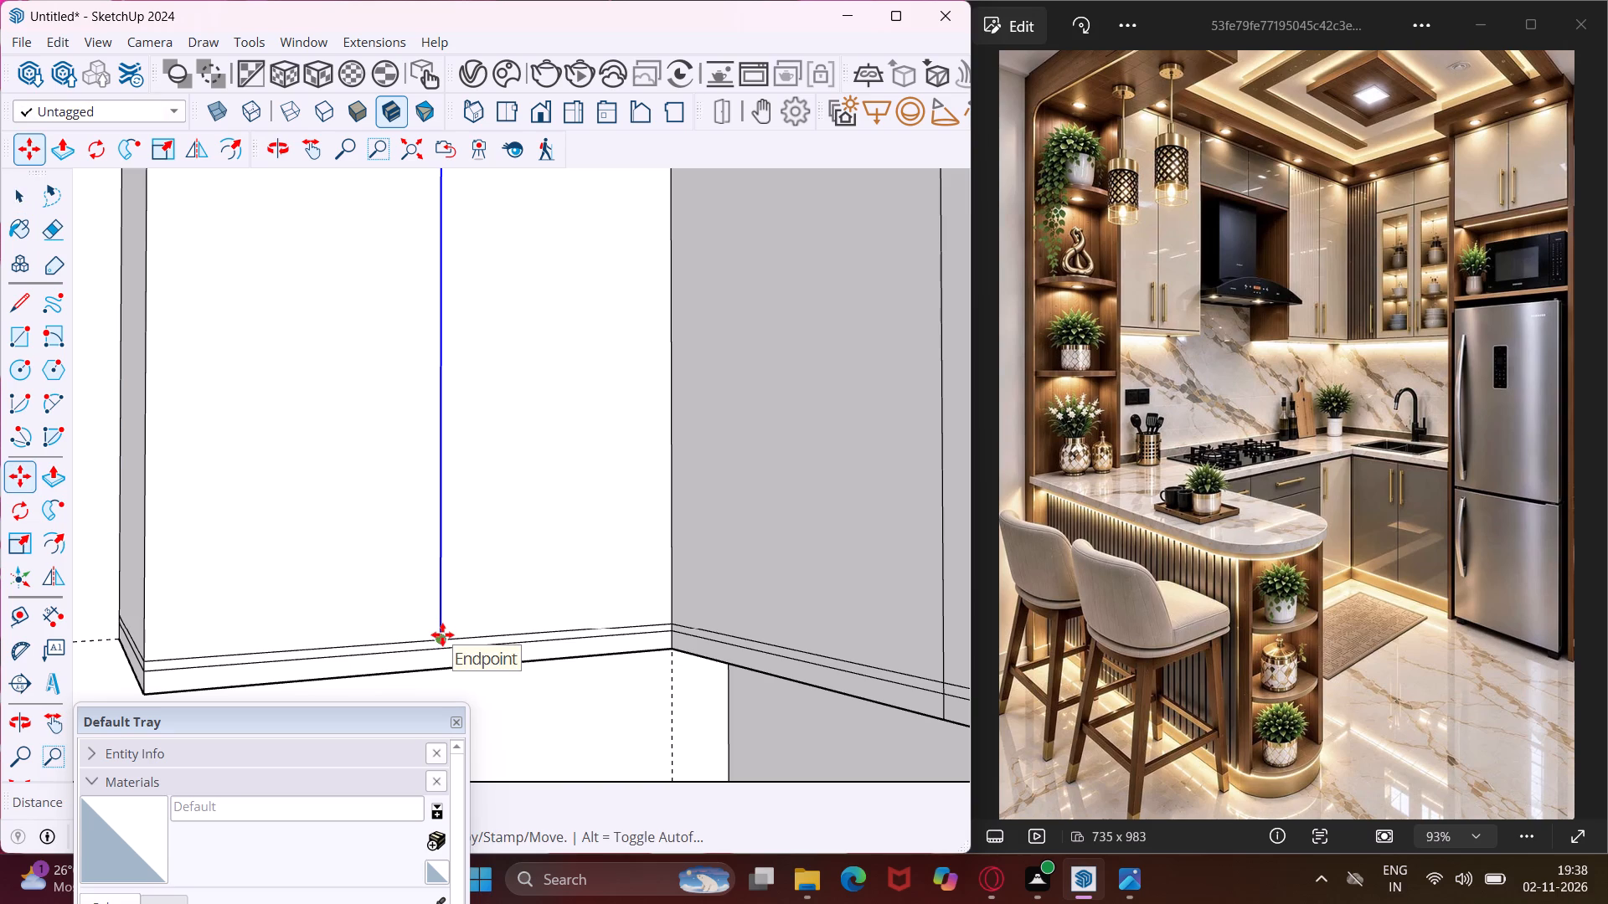
pyautogui.press('m')
pyautogui.scroll(2, 442, 640)
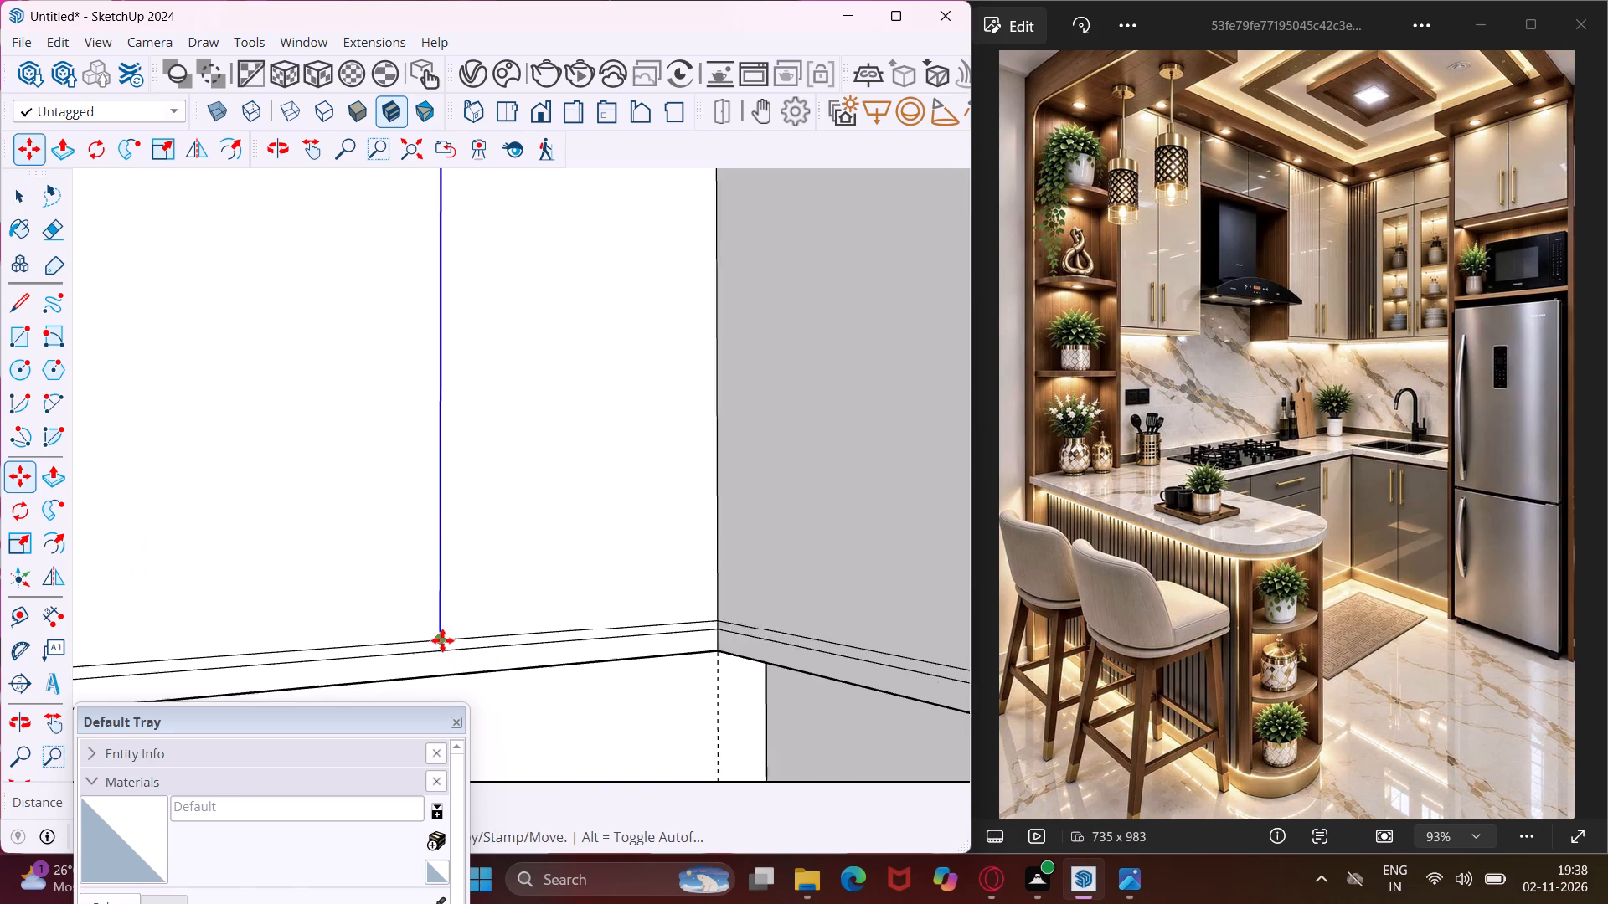
pyautogui.scroll(4, 442, 640)
pyautogui.click(440, 638)
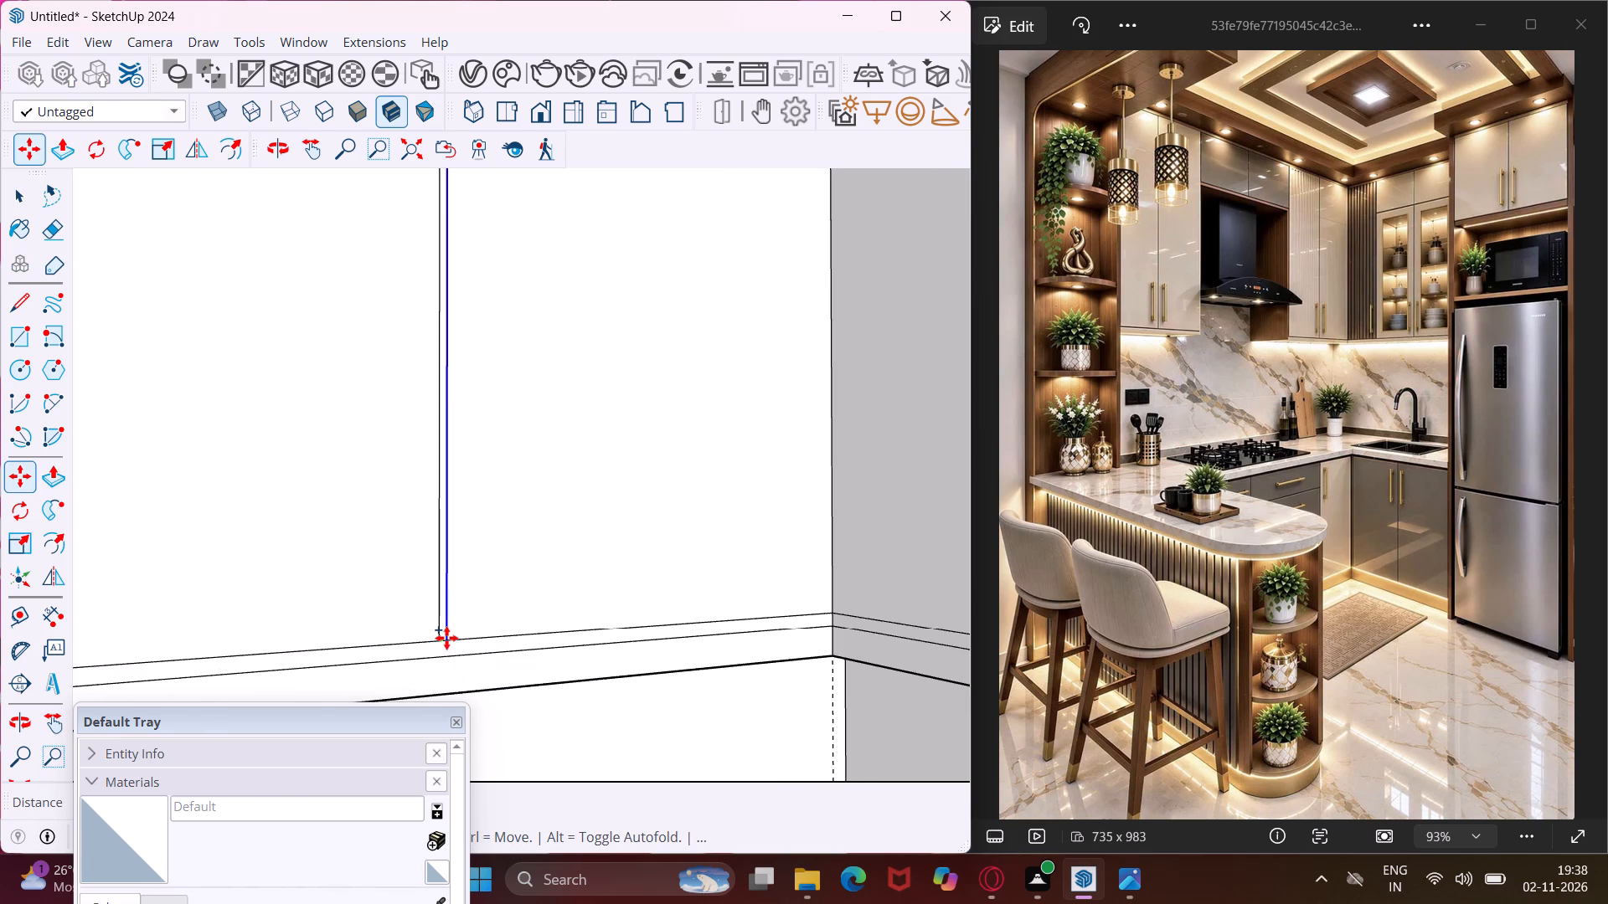
pyautogui.write('.4')
pyautogui.hotkey('shift', '"')
pyautogui.press('Return')
pyautogui.scroll(-5, 433, 606)
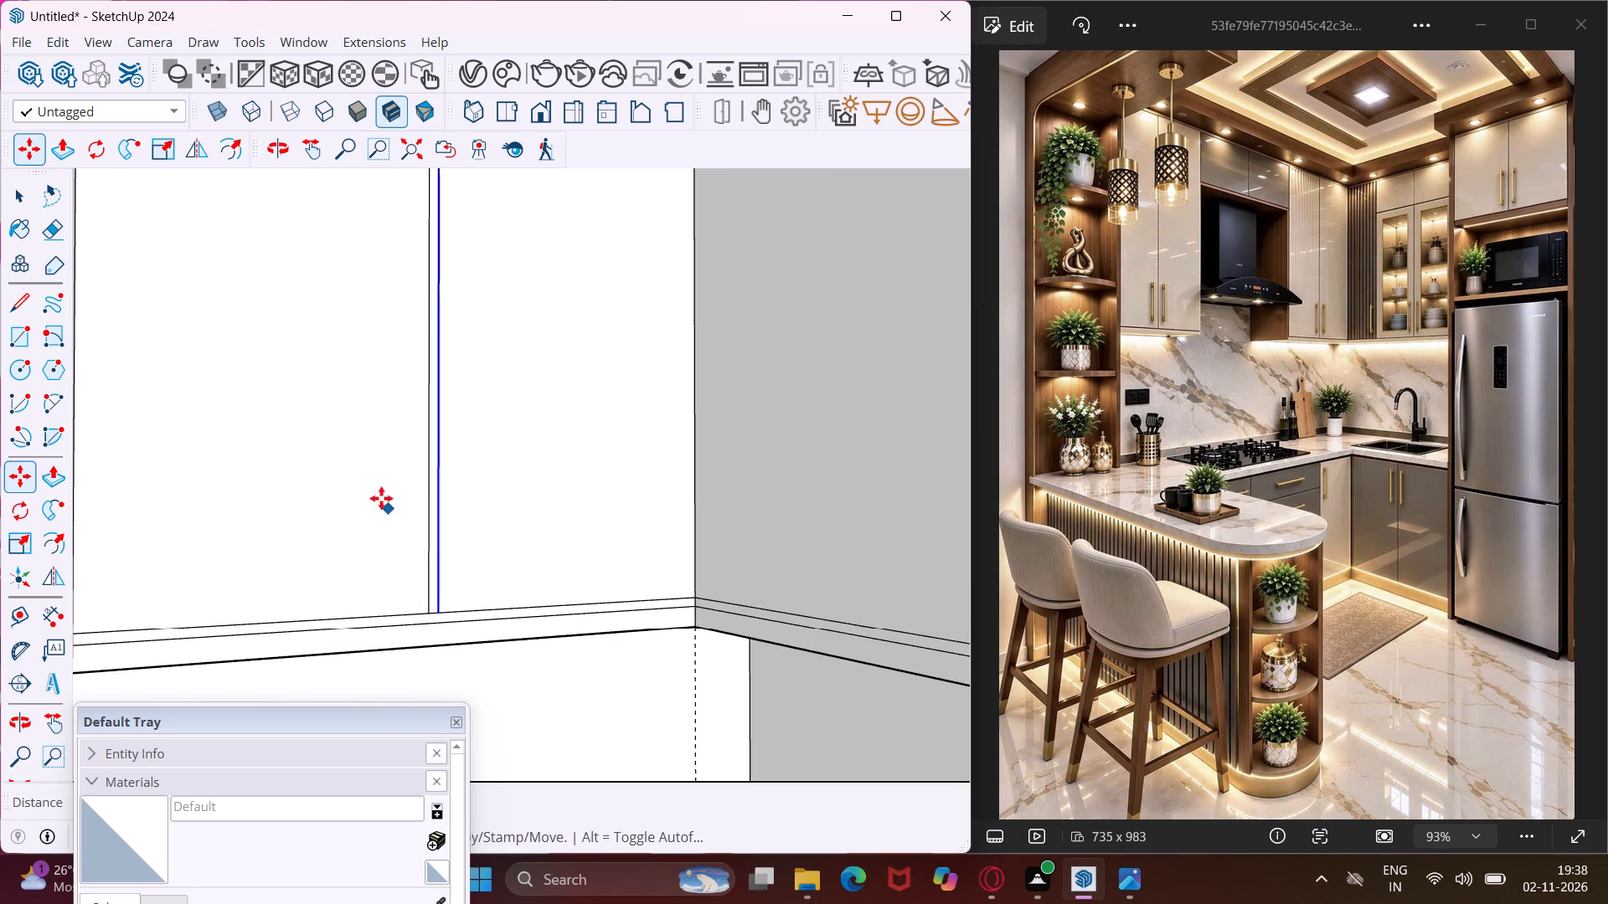
pyautogui.scroll(-17, 366, 488)
pyautogui.moveTo(337, 487); pyautogui.dragTo(359, 502, button='middle')
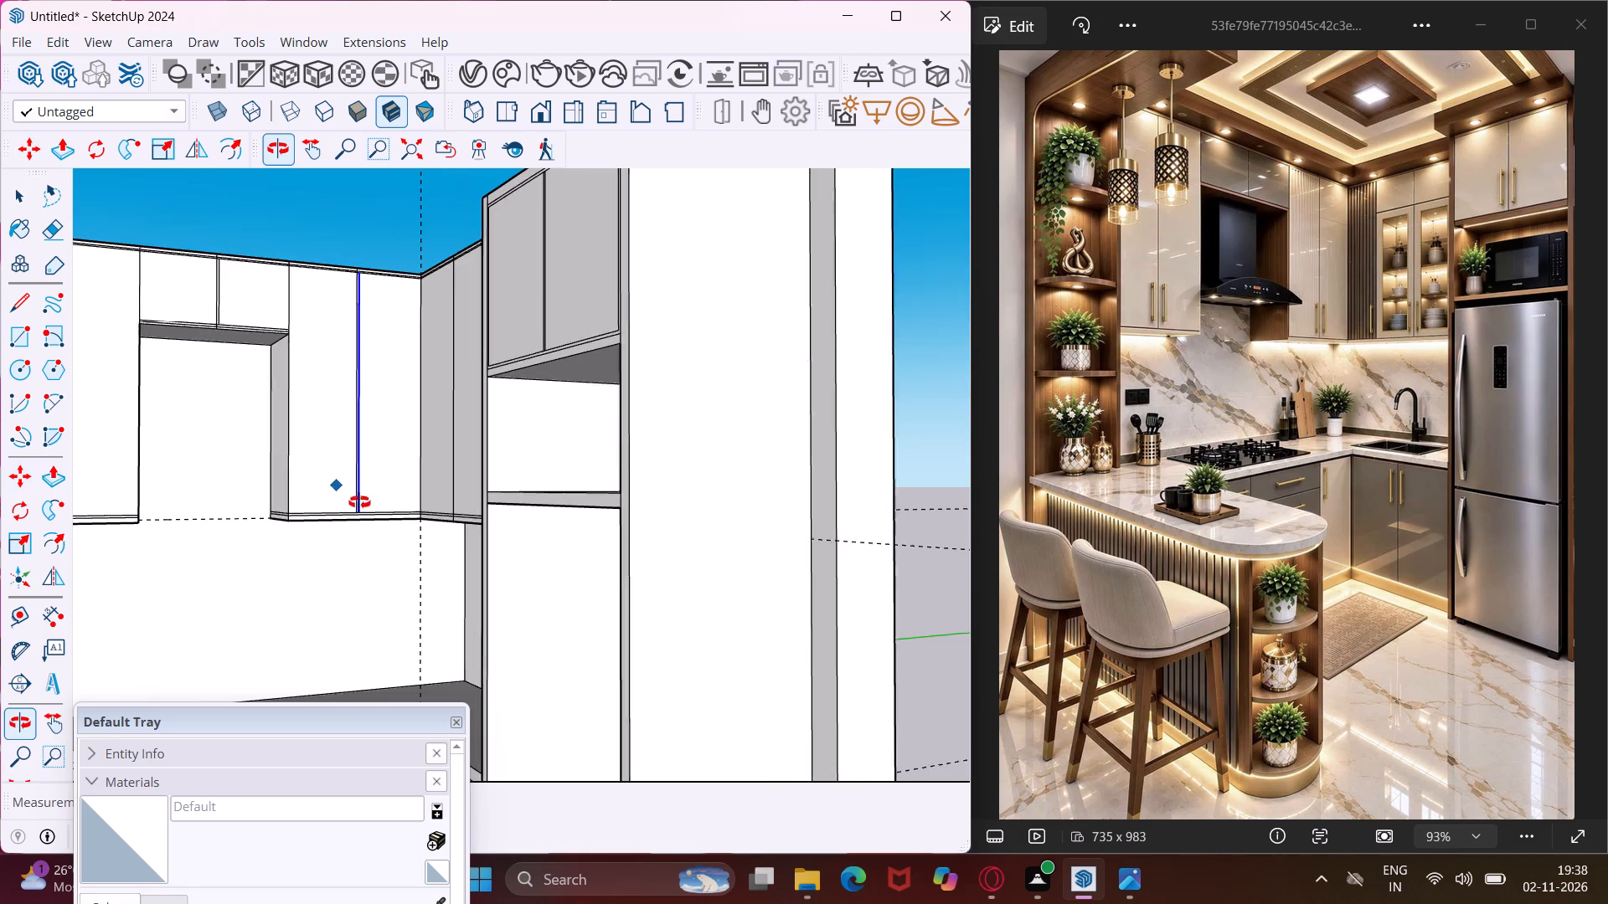
pyautogui.moveTo(359, 502); pyautogui.dragTo(584, 656, button='middle')
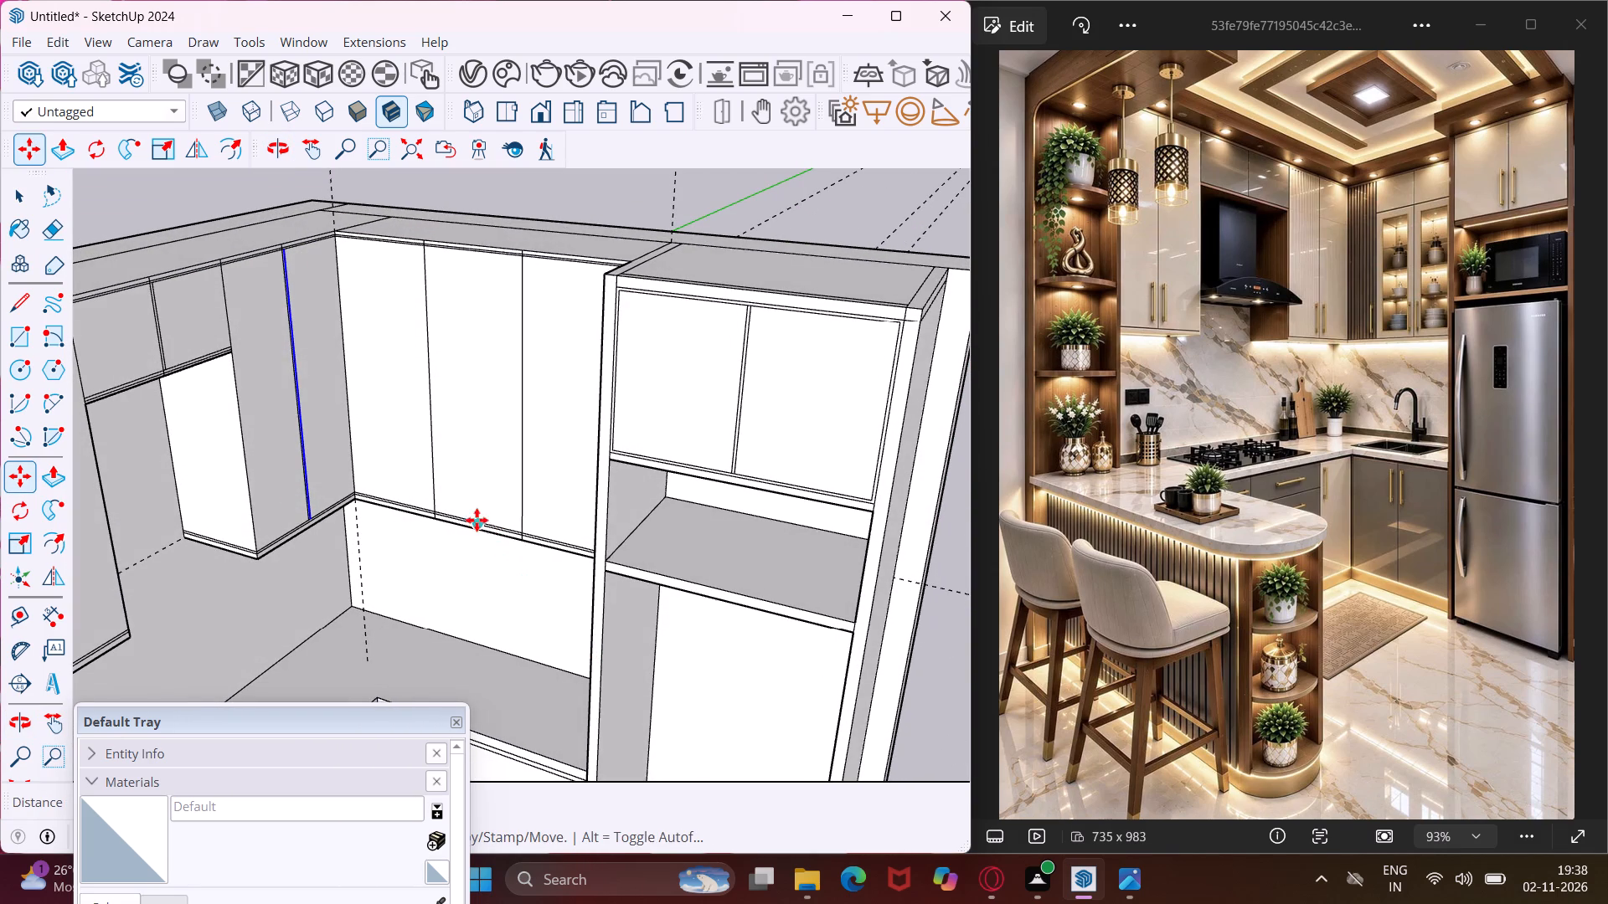
pyautogui.press('Escape')
pyautogui.press('space')
# Copy the adjoining wall cabinets' divider line nearest the corner 0.4" toward the fridge unit.
pyautogui.scroll(11, 441, 498)
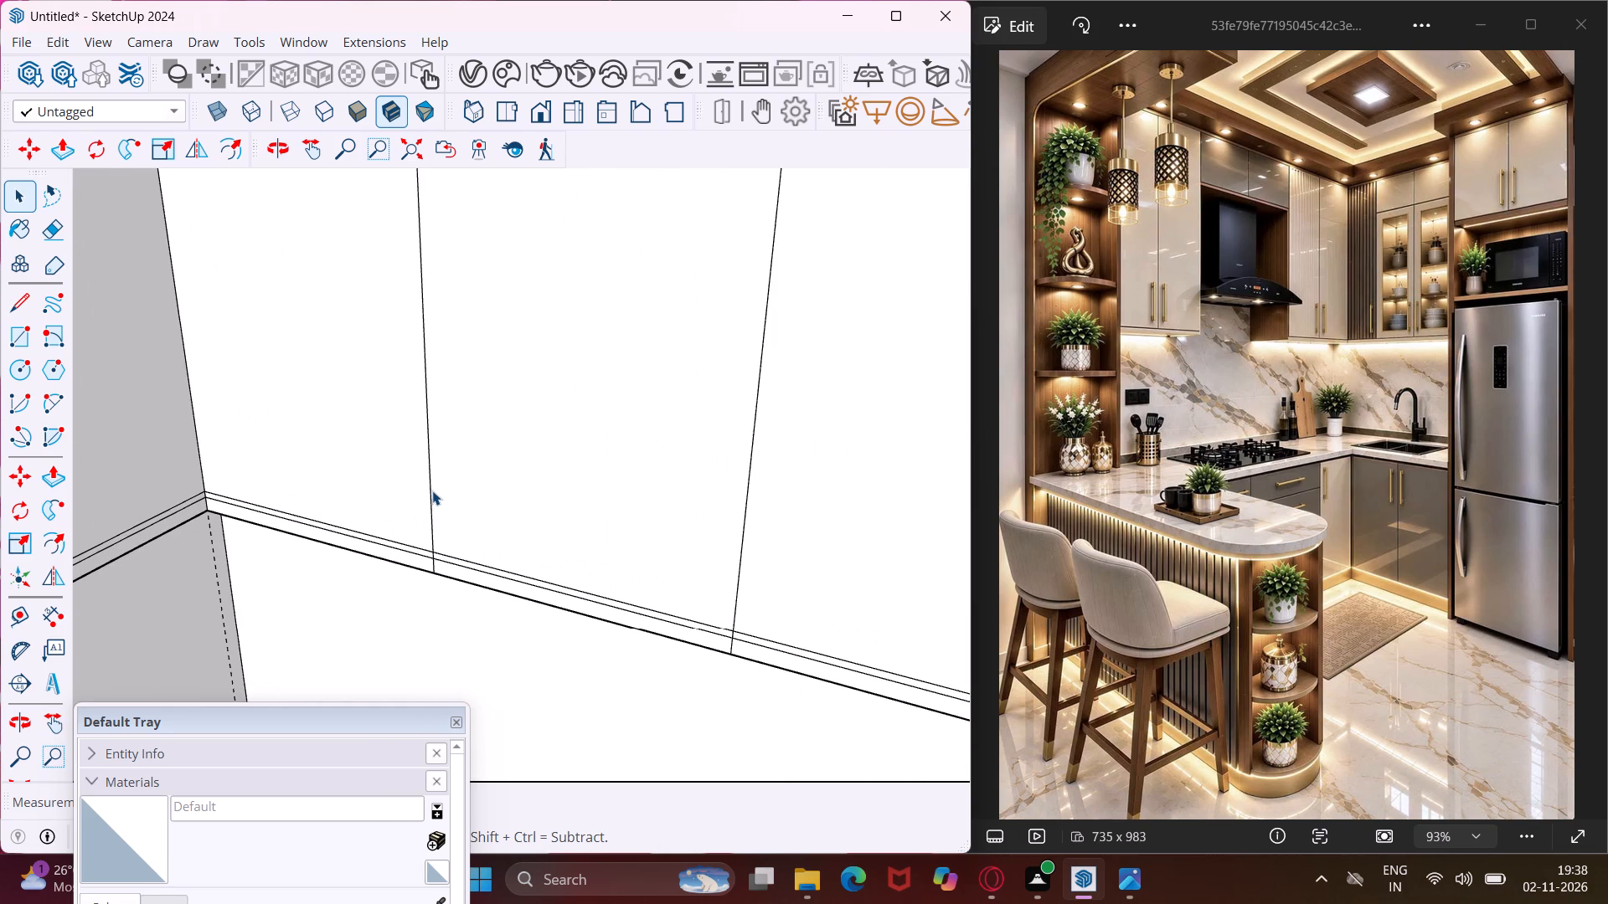
pyautogui.click(430, 523)
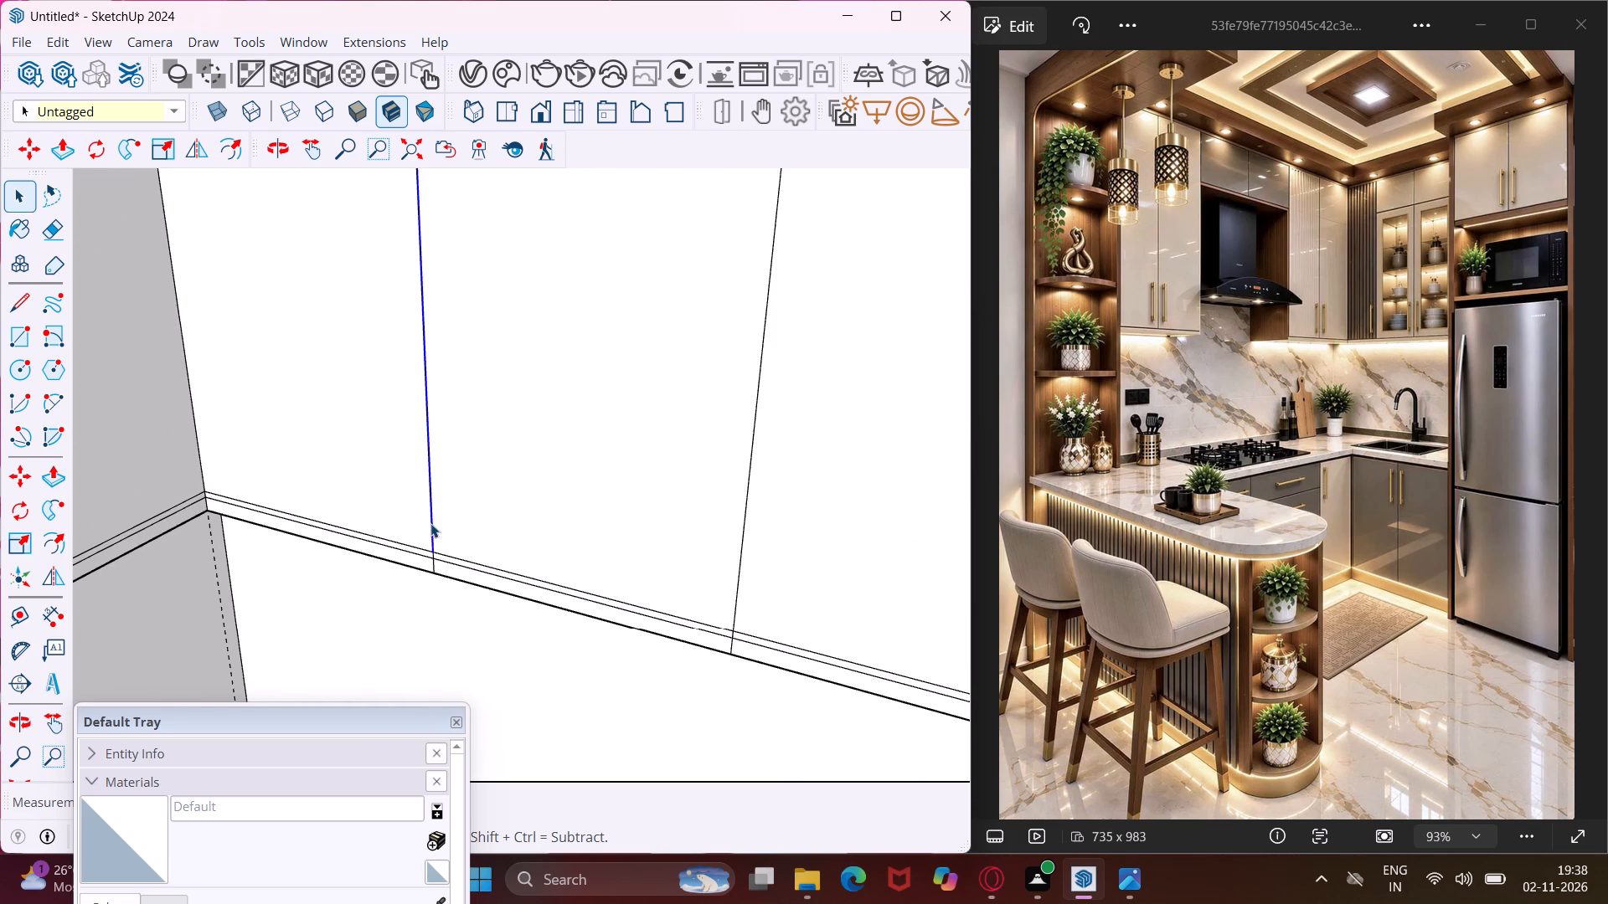
pyautogui.press('m')
pyautogui.scroll(3, 430, 549)
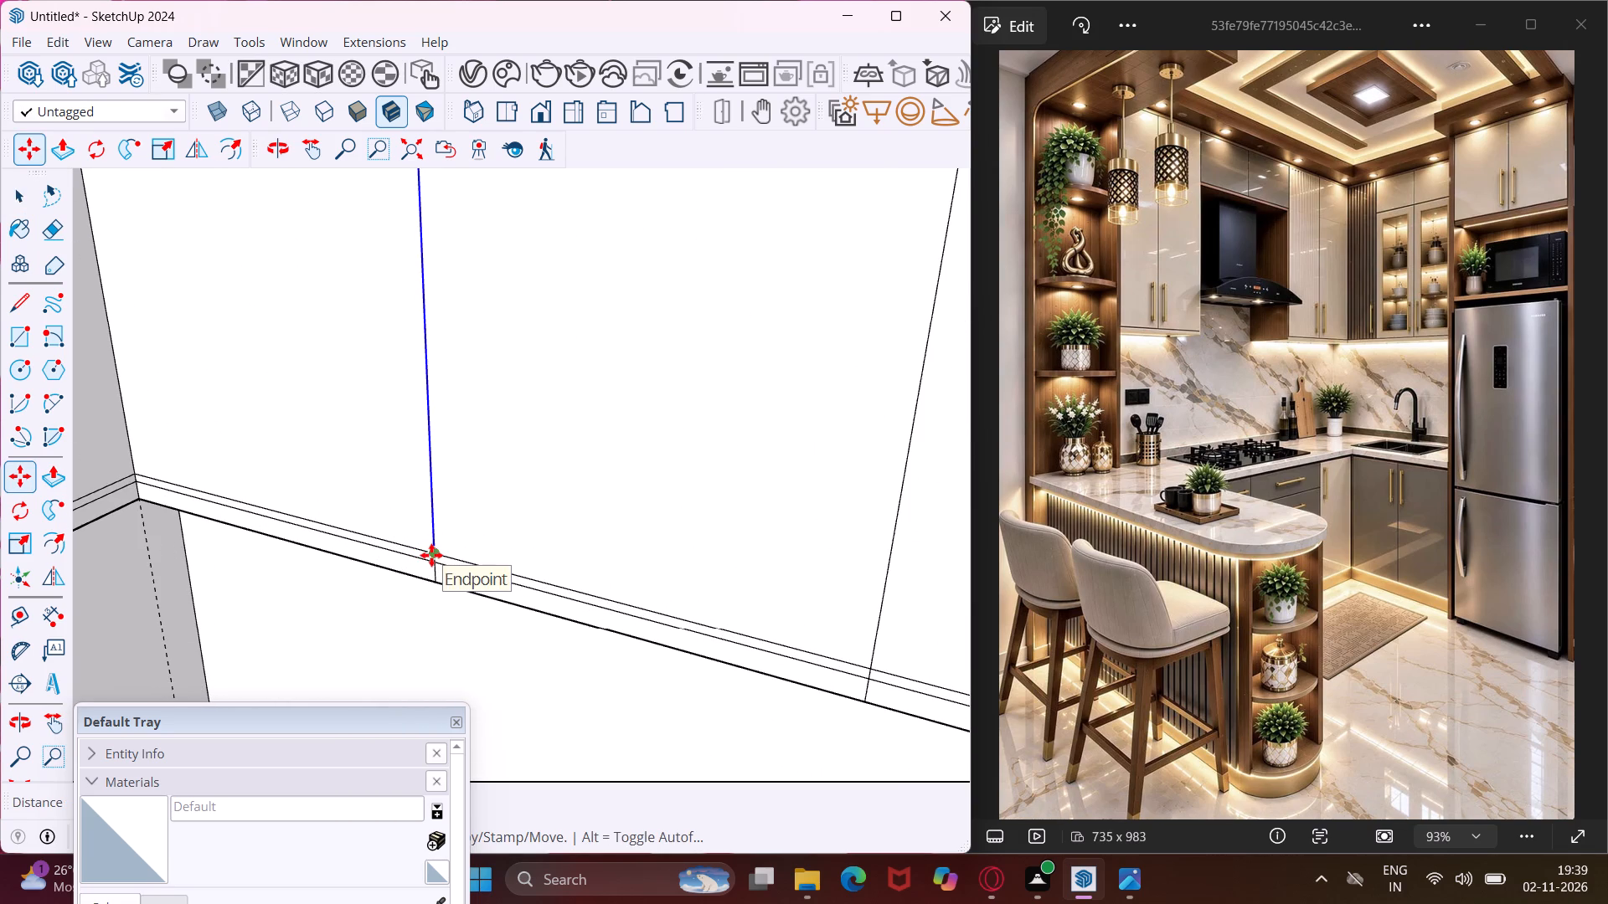
pyautogui.click(431, 555)
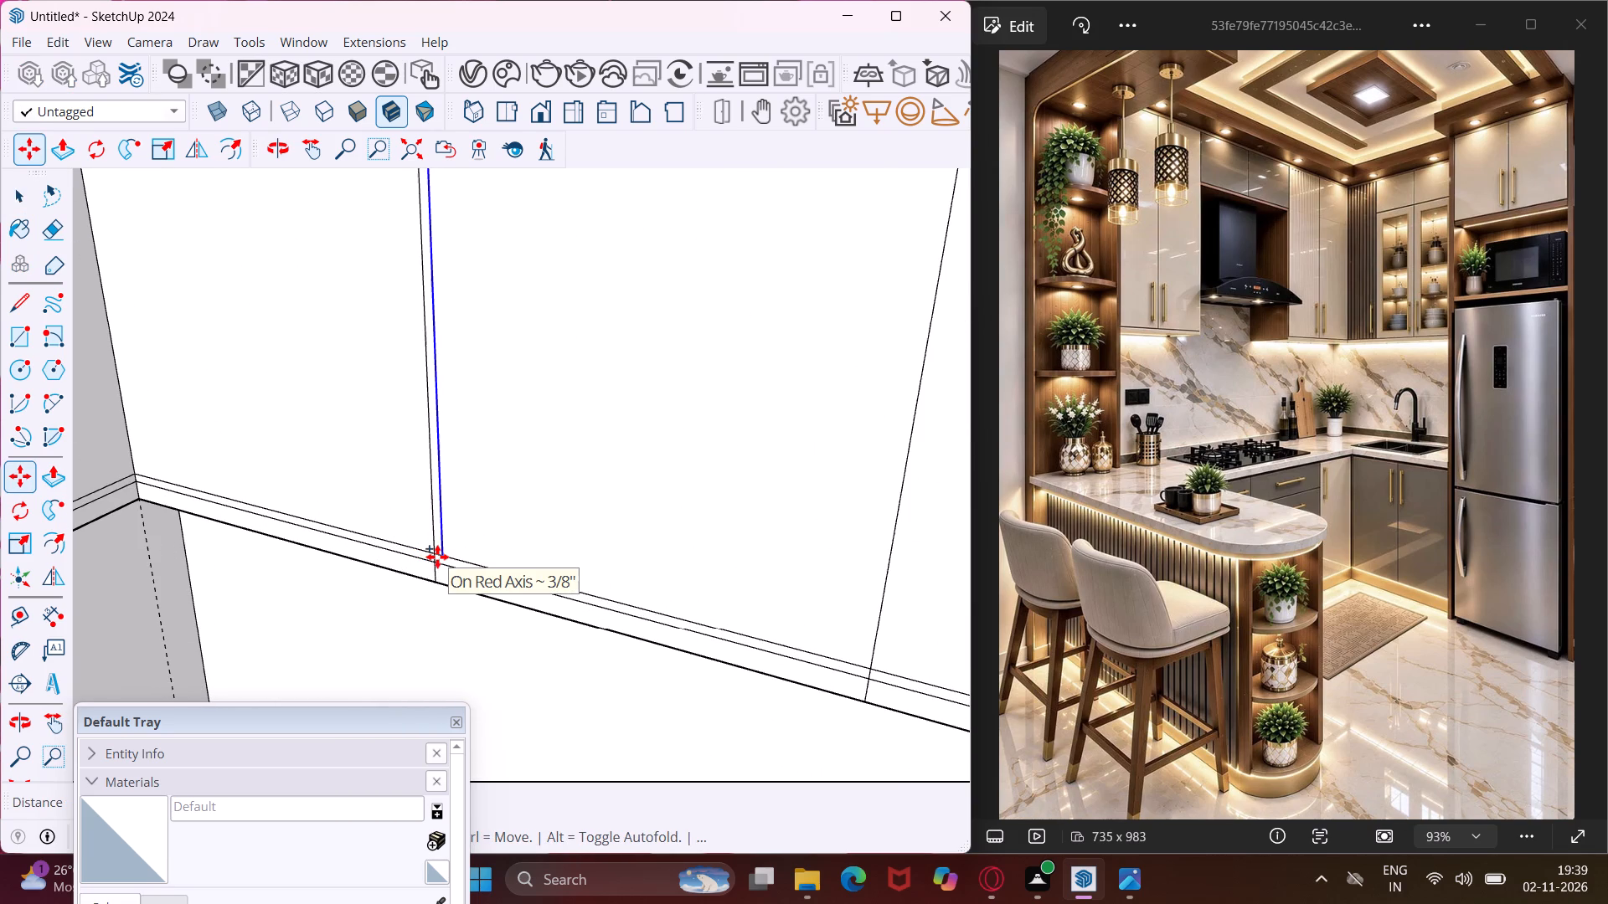
pyautogui.write('.4"')
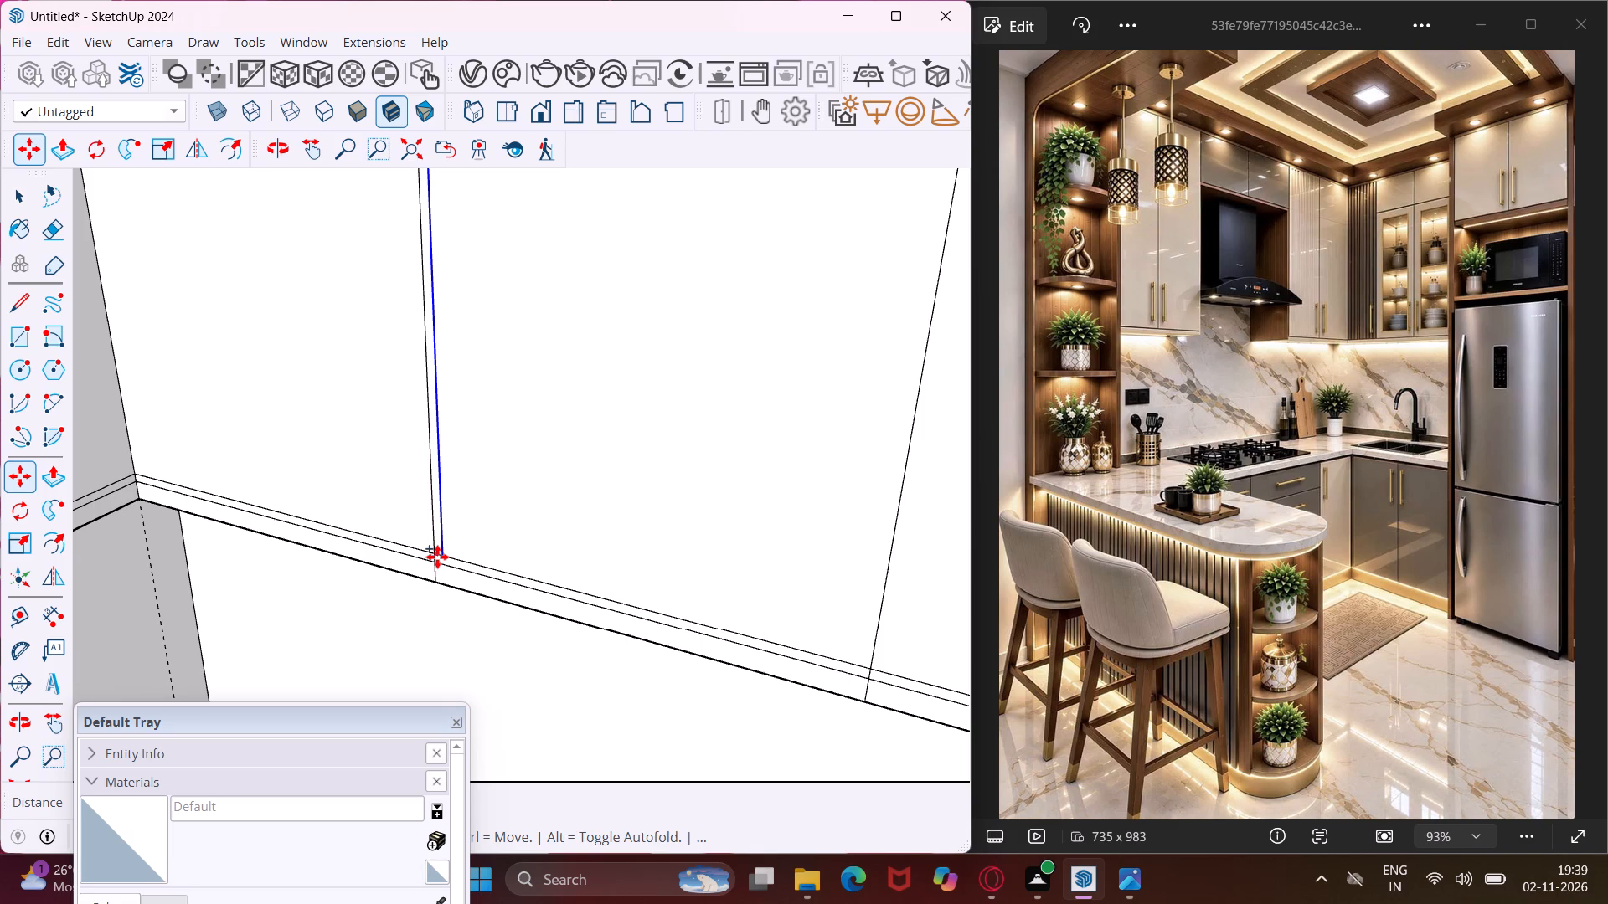
pyautogui.press('Return')
pyautogui.scroll(-5, 423, 532)
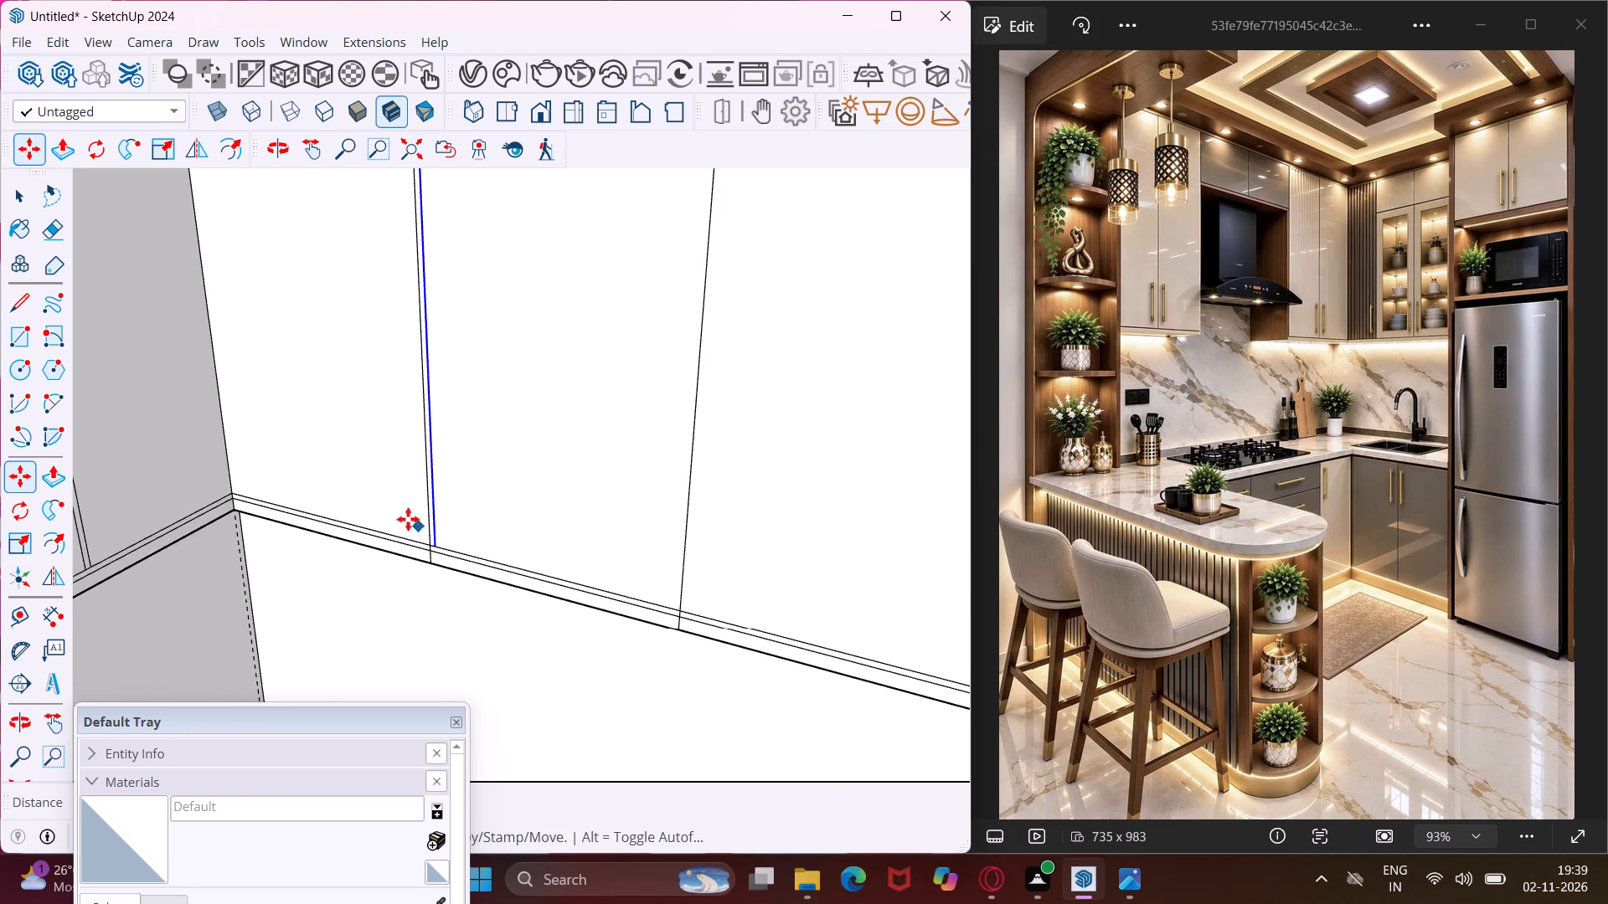
pyautogui.scroll(-8, 374, 505)
pyautogui.press('Escape')
pyautogui.press('space')
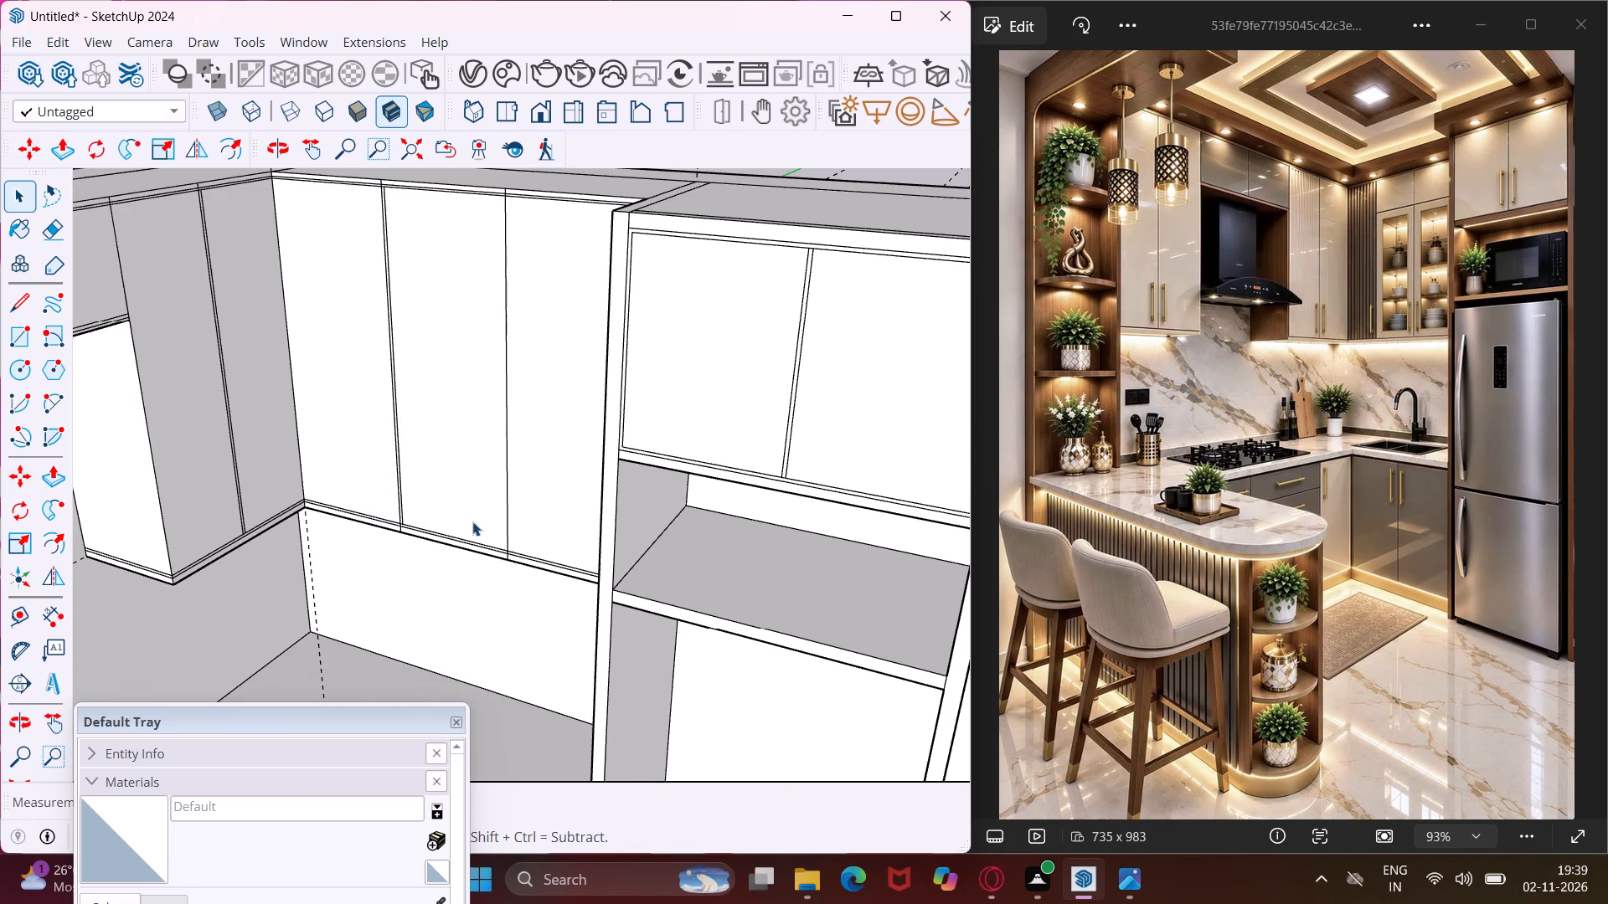
# Copy the wall cabinets' vertical divider line nearest the fridge unit 0.4" toward the fridge unit, forming a gap strip.
pyautogui.scroll(4, 486, 415)
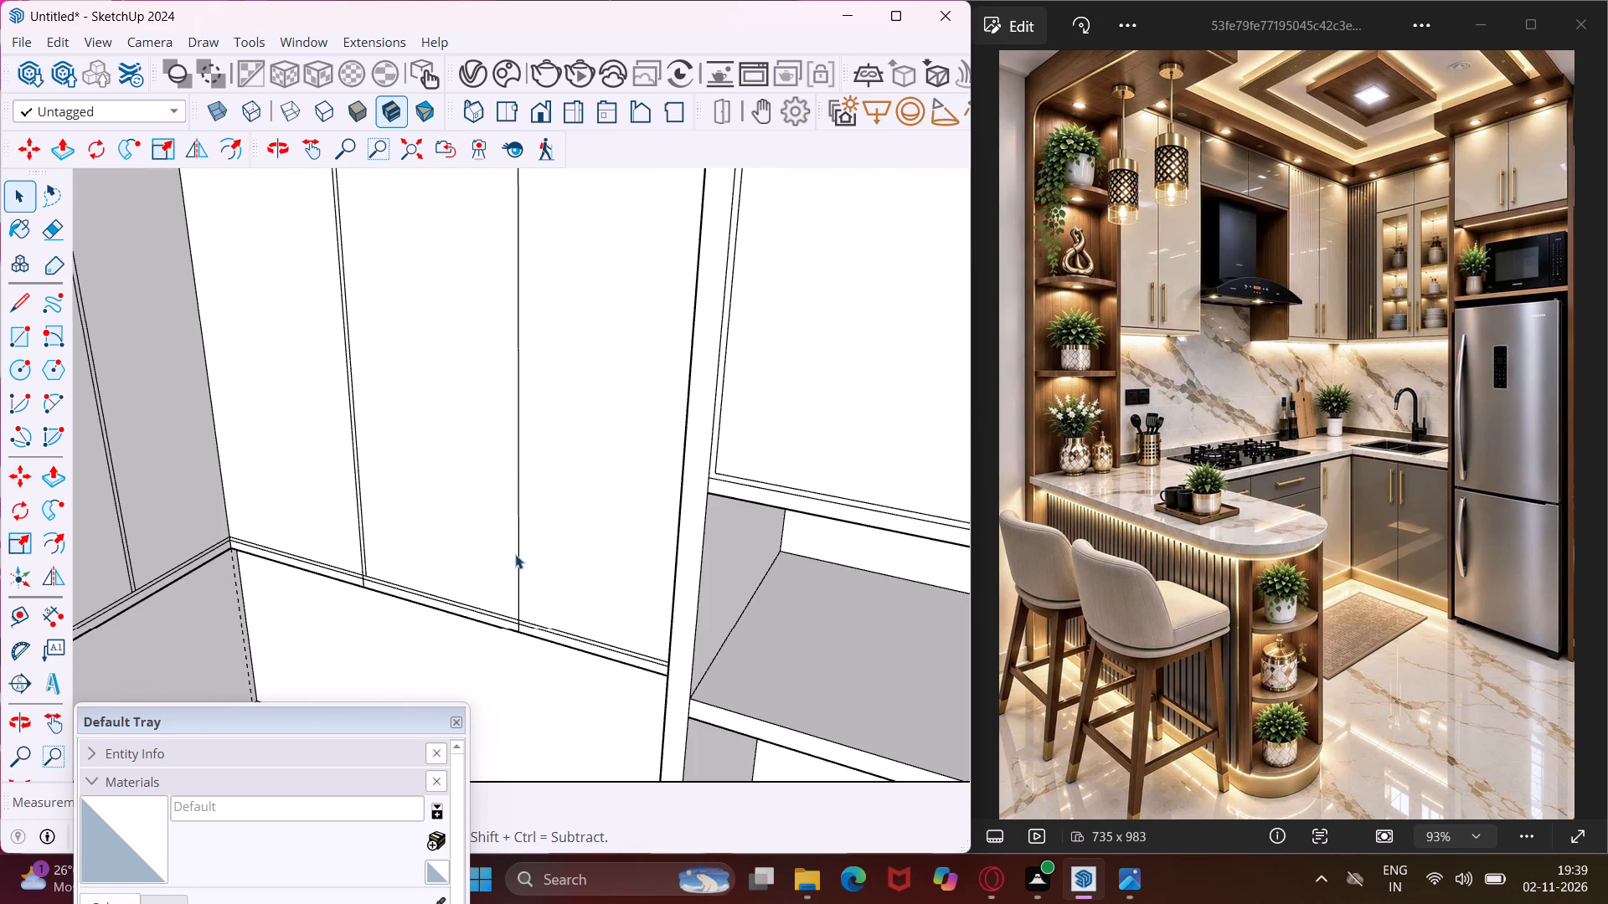
pyautogui.click(518, 604)
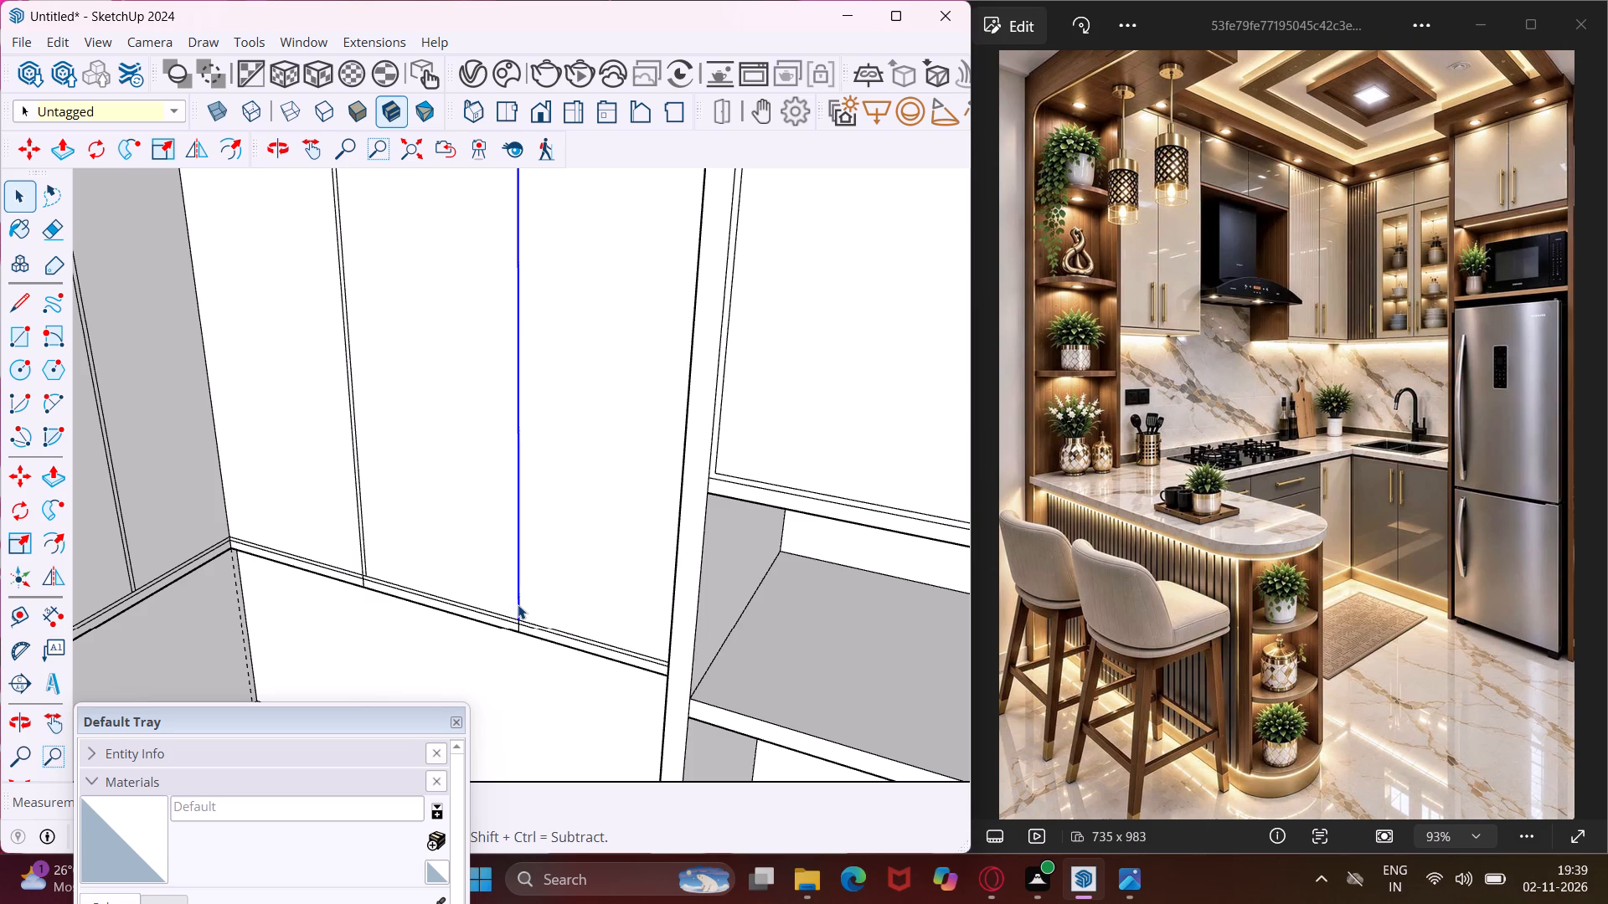
pyautogui.press('m')
pyautogui.scroll(6, 518, 628)
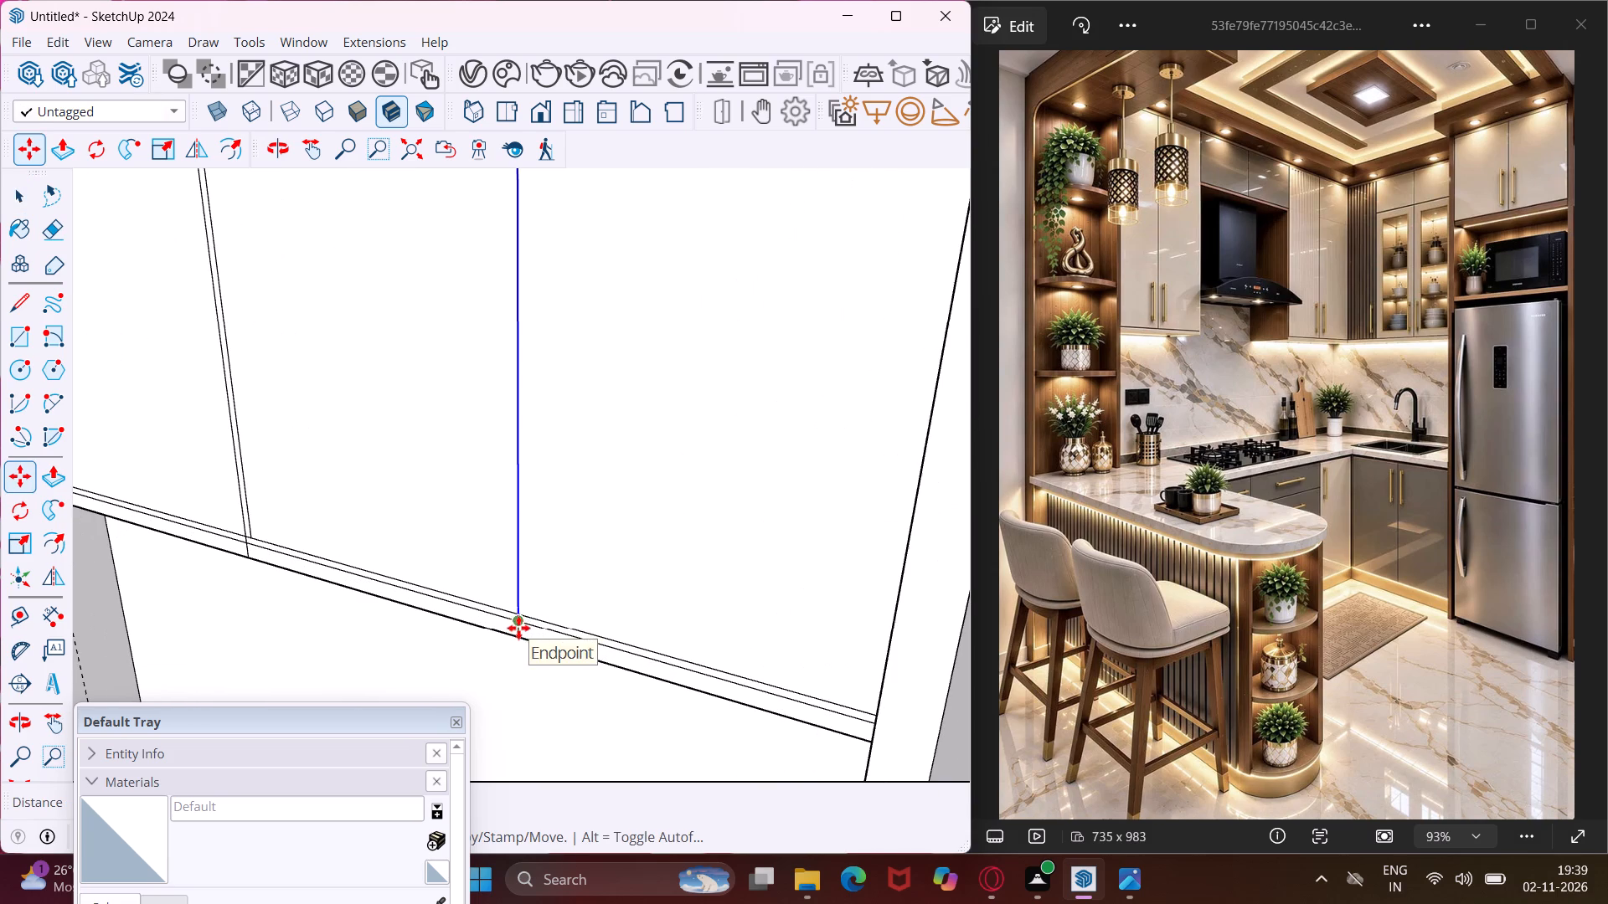
pyautogui.click(515, 614)
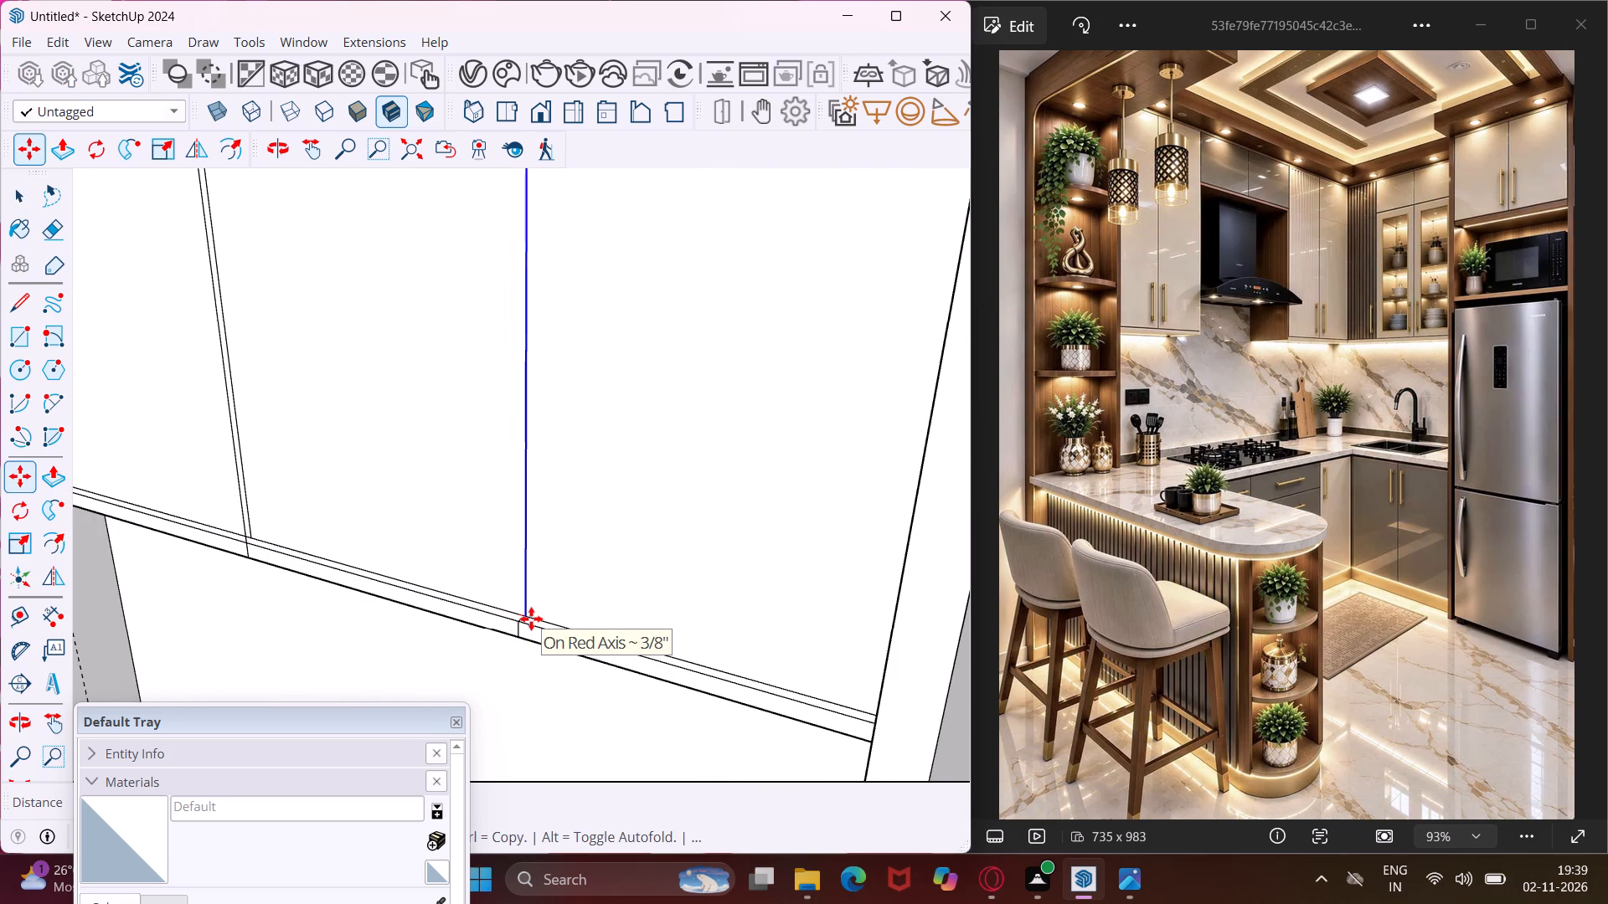
pyautogui.write('.4"')
pyautogui.press('Return')
pyautogui.scroll(-4, 531, 619)
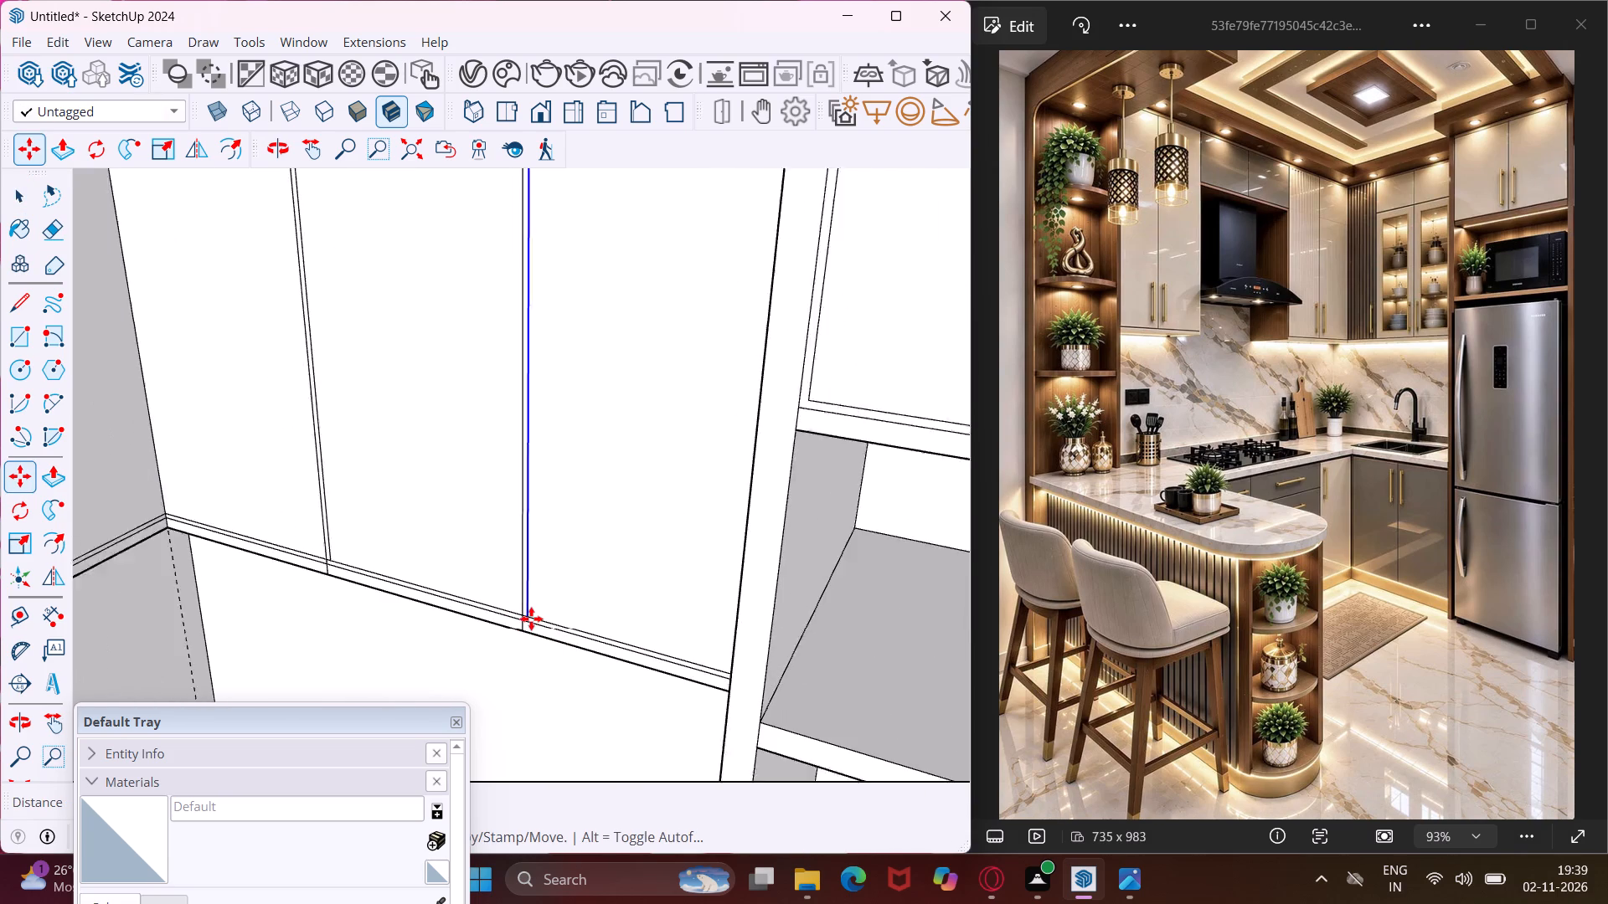
pyautogui.scroll(-7, 531, 619)
pyautogui.press('Escape')
pyautogui.press('space')
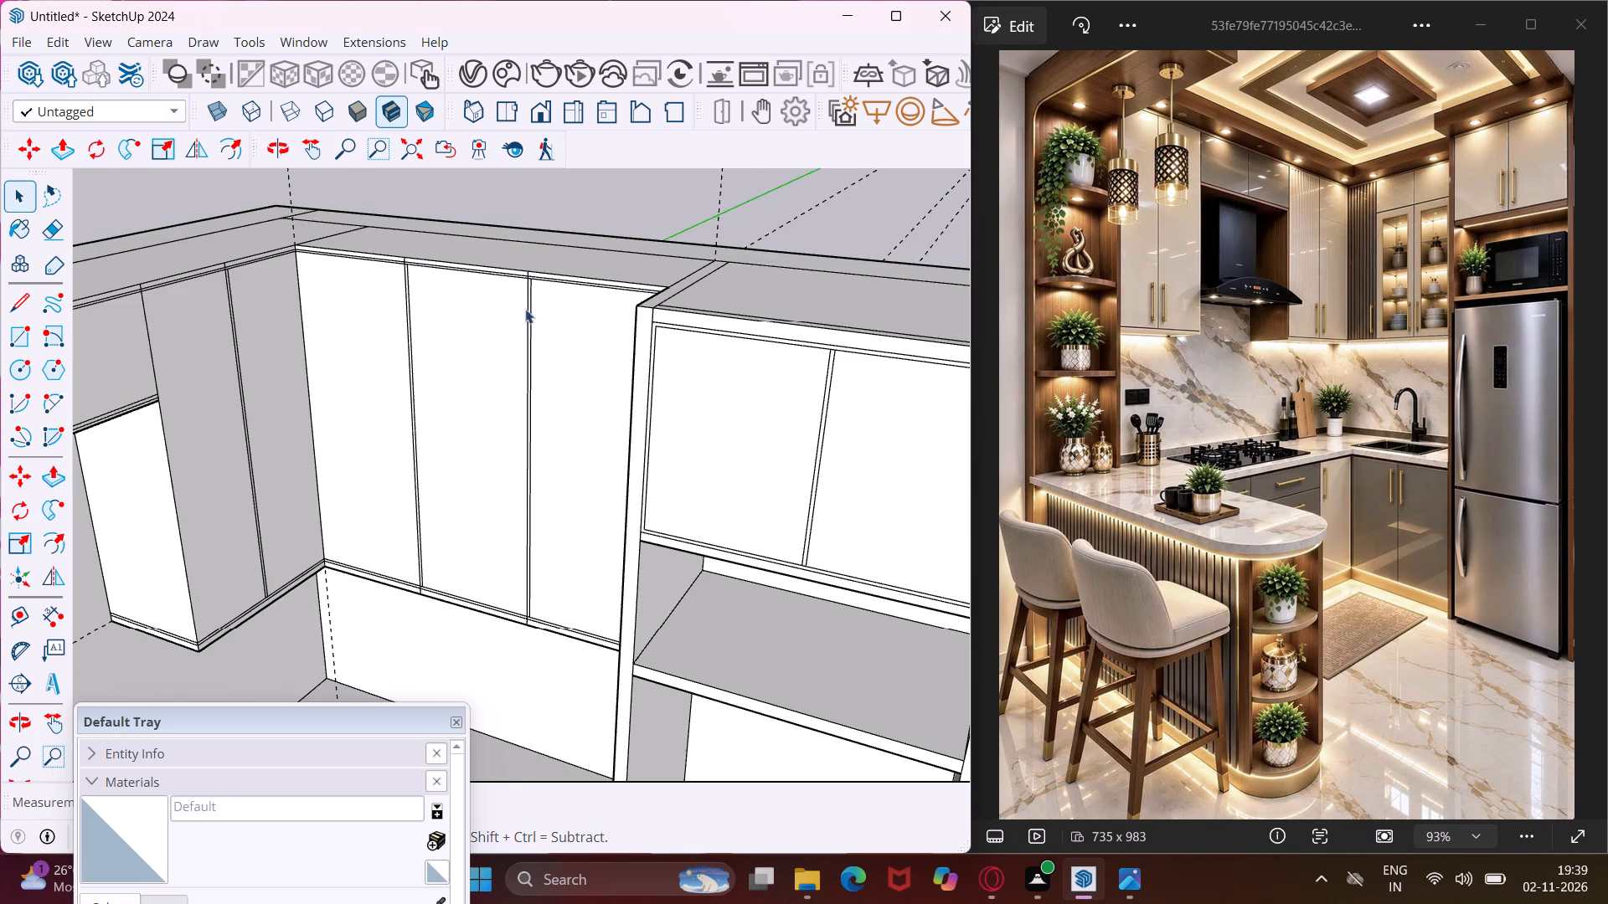
# Draw a horizontal line across the upper part of the two wall cabinet doors nearest the fridge unit.
pyautogui.scroll(4, 504, 268)
pyautogui.moveTo(504, 268); pyautogui.dragTo(606, 272, button='middle')
pyautogui.scroll(1, 504, 268)
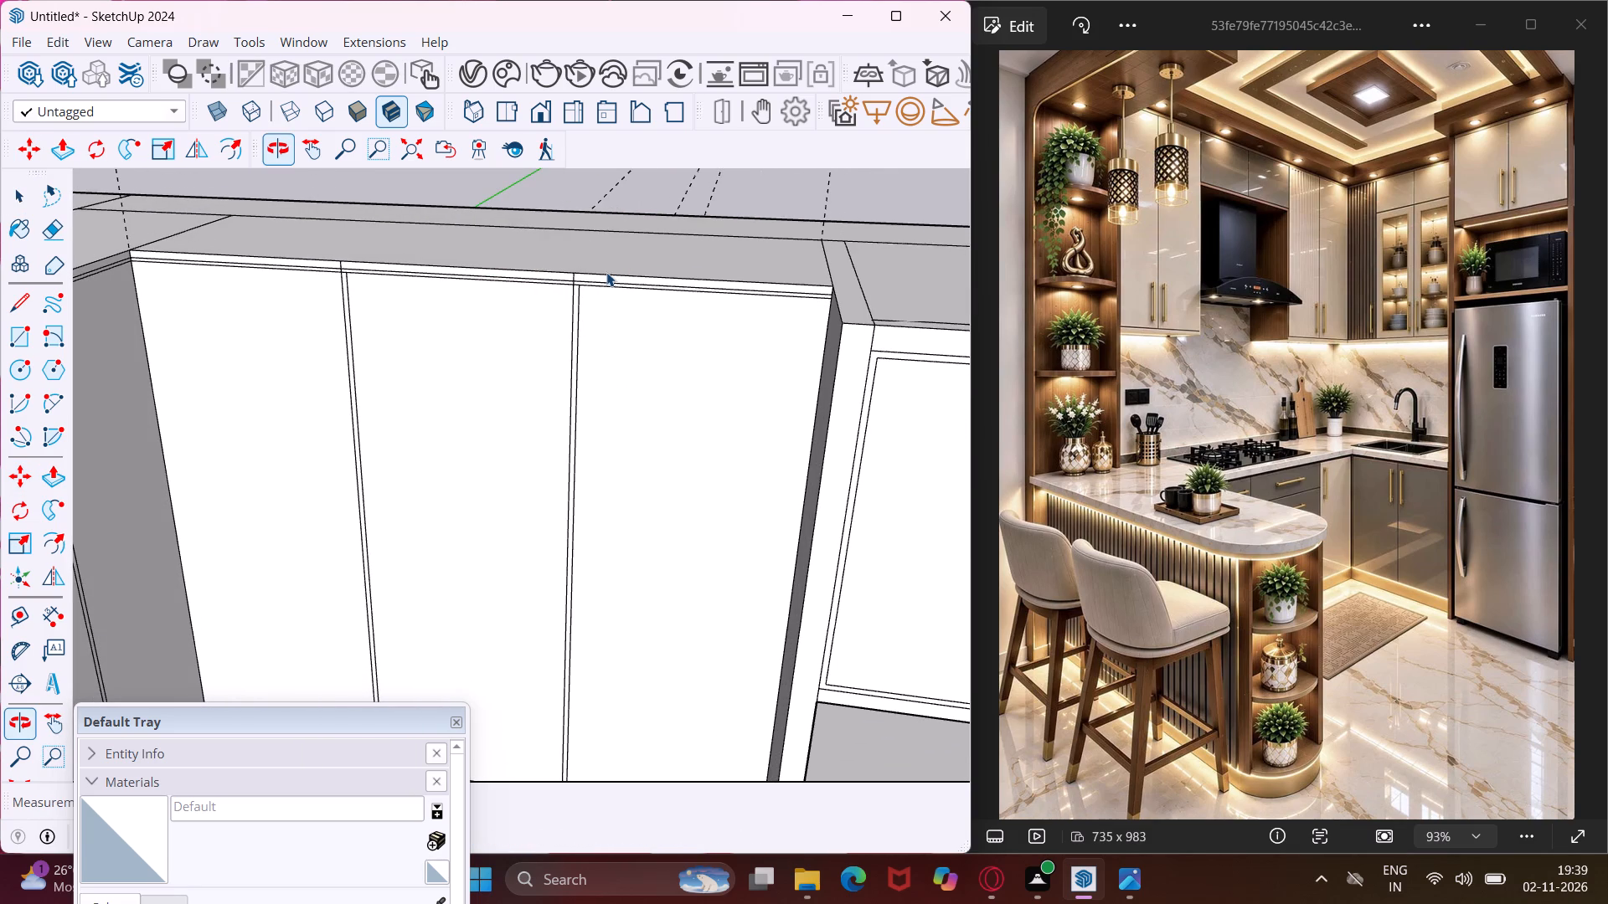
pyautogui.click(18, 297)
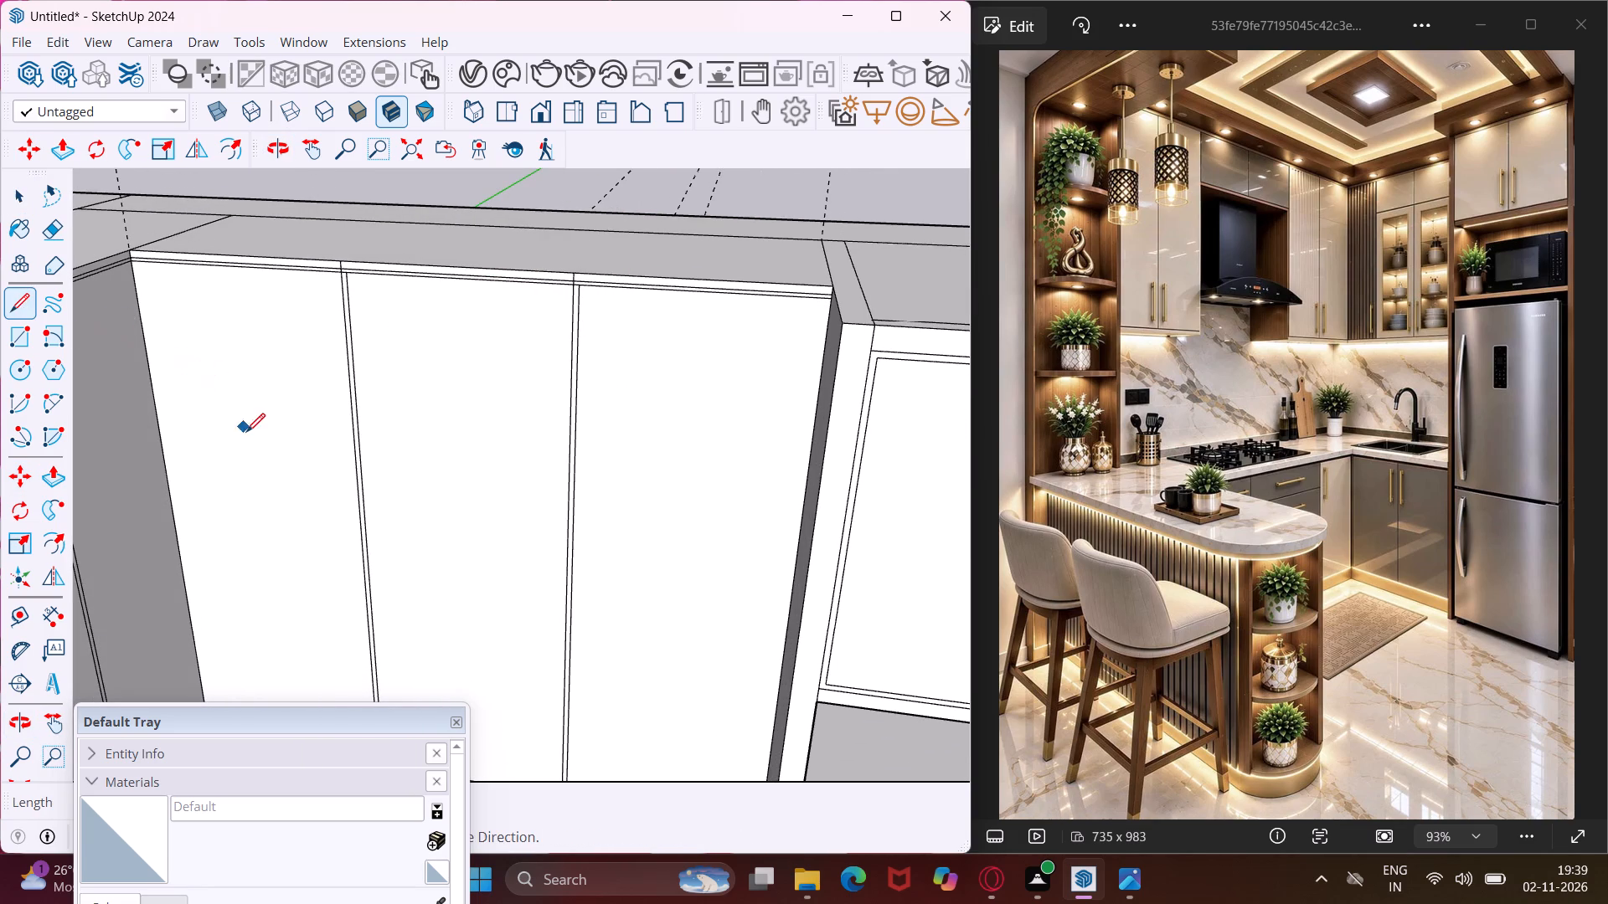
pyautogui.moveTo(247, 432); pyautogui.dragTo(369, 397, button='middle')
pyautogui.scroll(1, 324, 422)
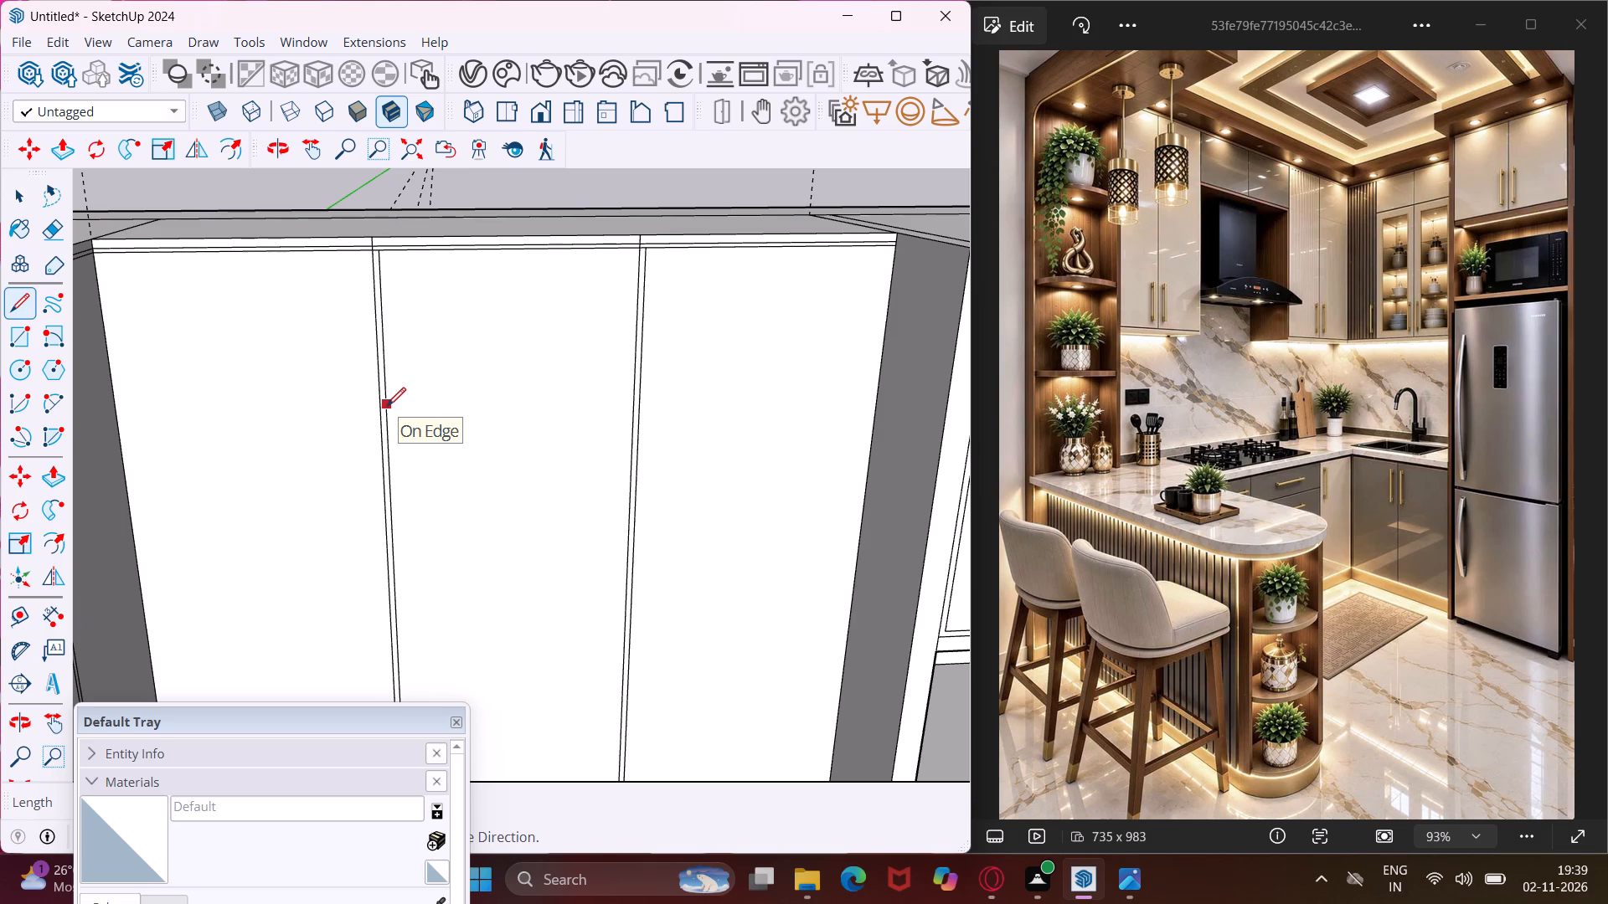
pyautogui.click(387, 406)
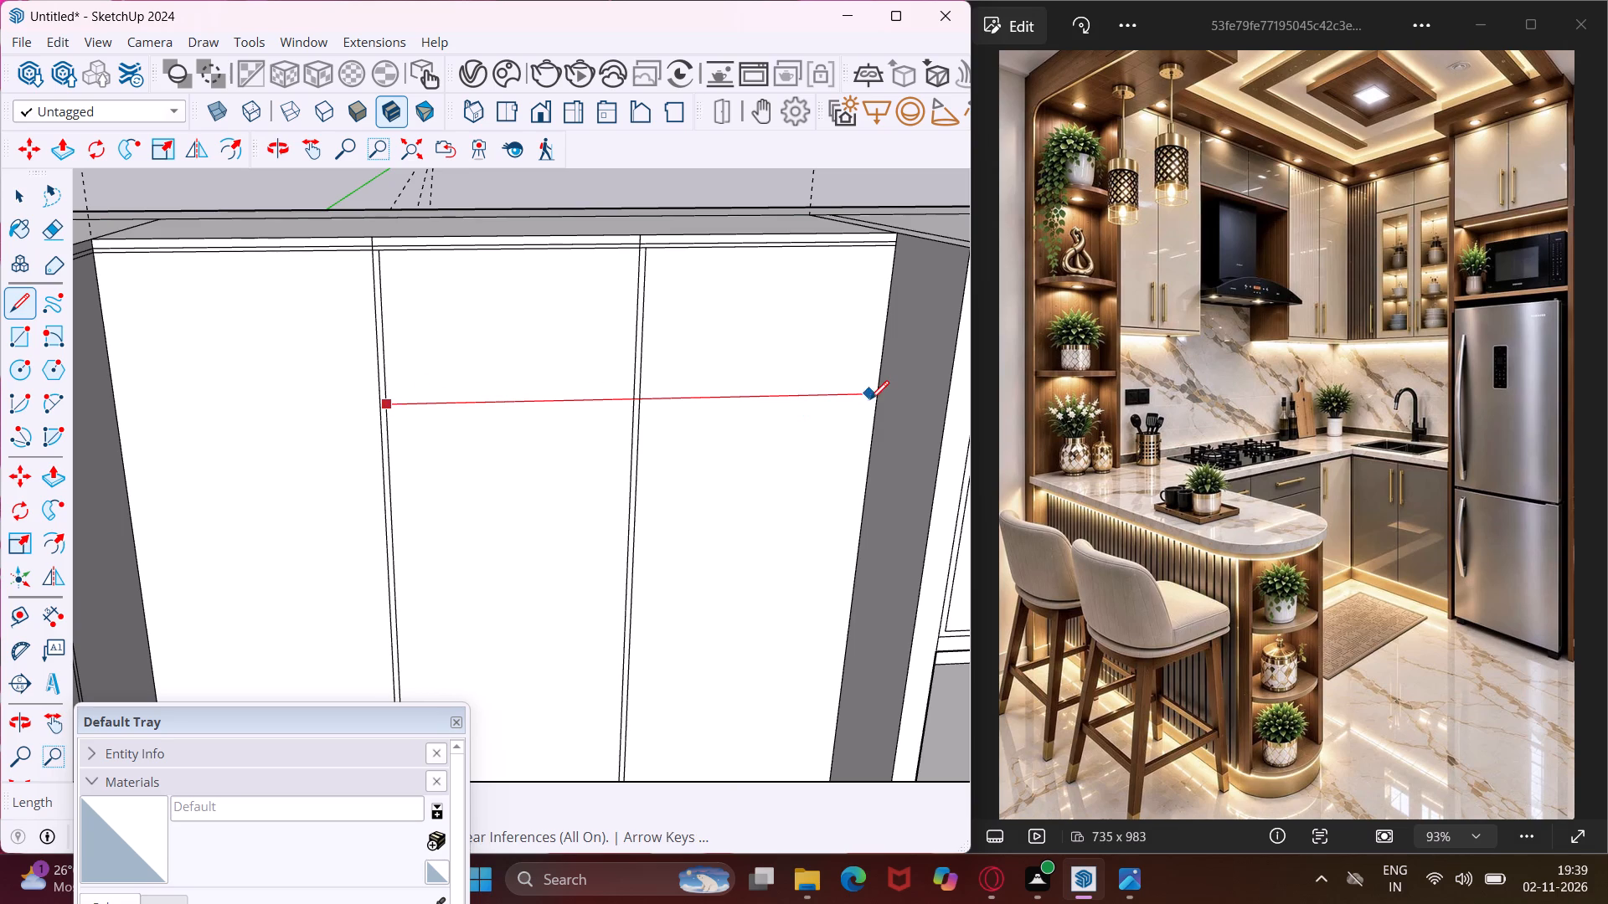
pyautogui.click(872, 398)
pyautogui.scroll(-1, 668, 397)
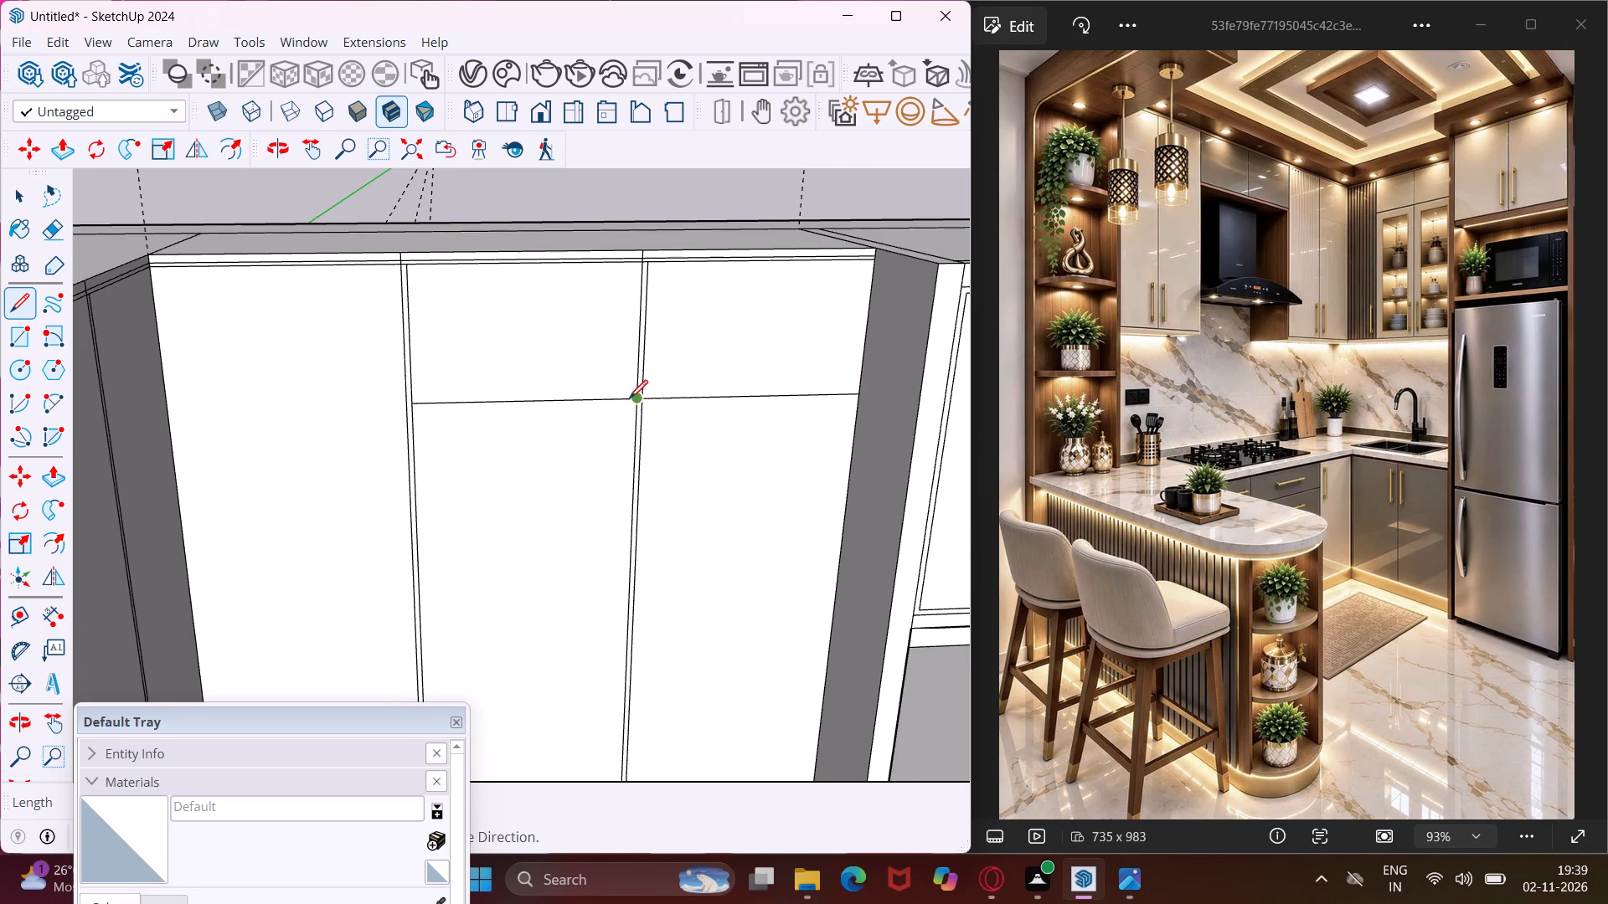
pyautogui.press('Escape')
pyautogui.press('space')
# Copy the horizontal door split line on both doors 0.4" upward to form a horizontal gap strip.
pyautogui.scroll(3, 588, 398)
pyautogui.click(600, 400)
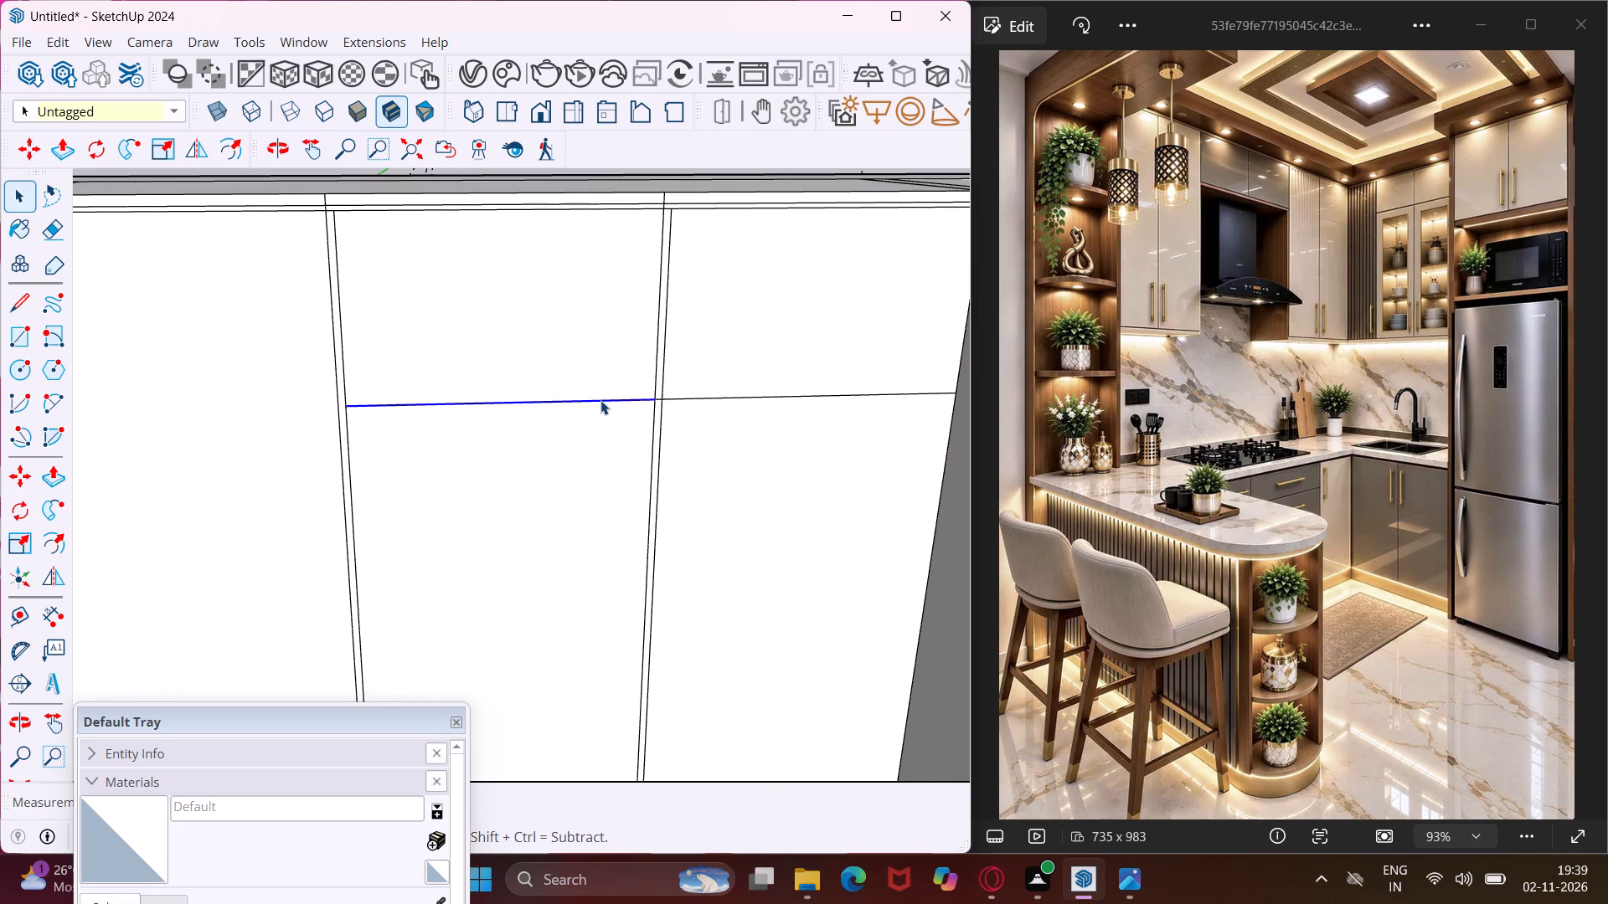
pyautogui.keyDown('ctrl'); pyautogui.click(723, 398); pyautogui.keyUp('ctrl')
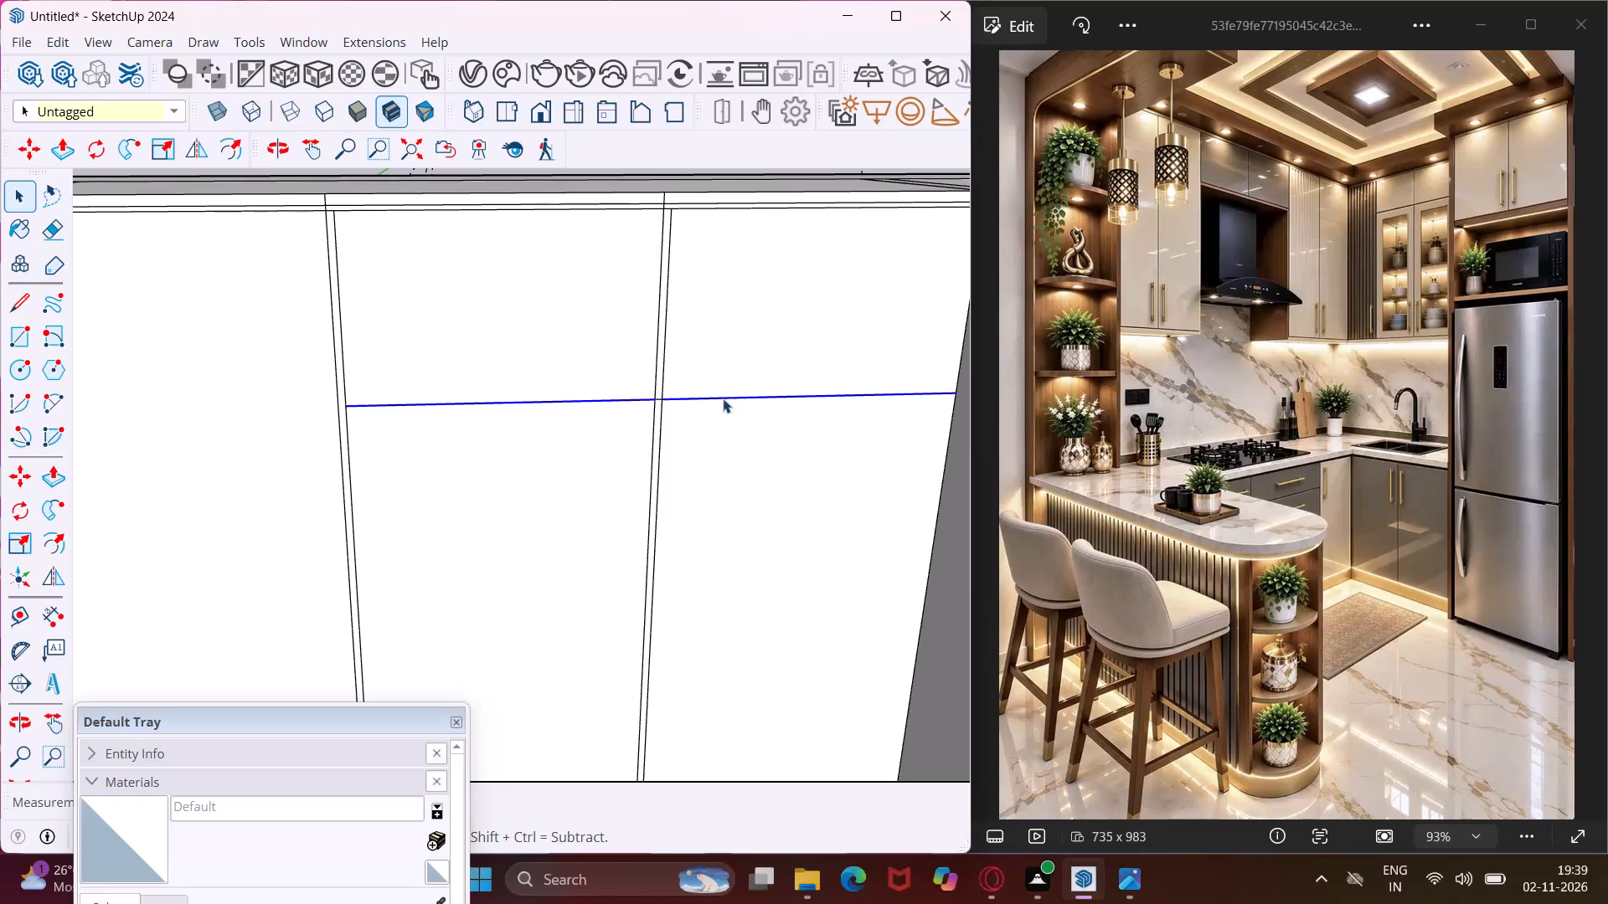
pyautogui.press('m')
pyautogui.scroll(7, 685, 400)
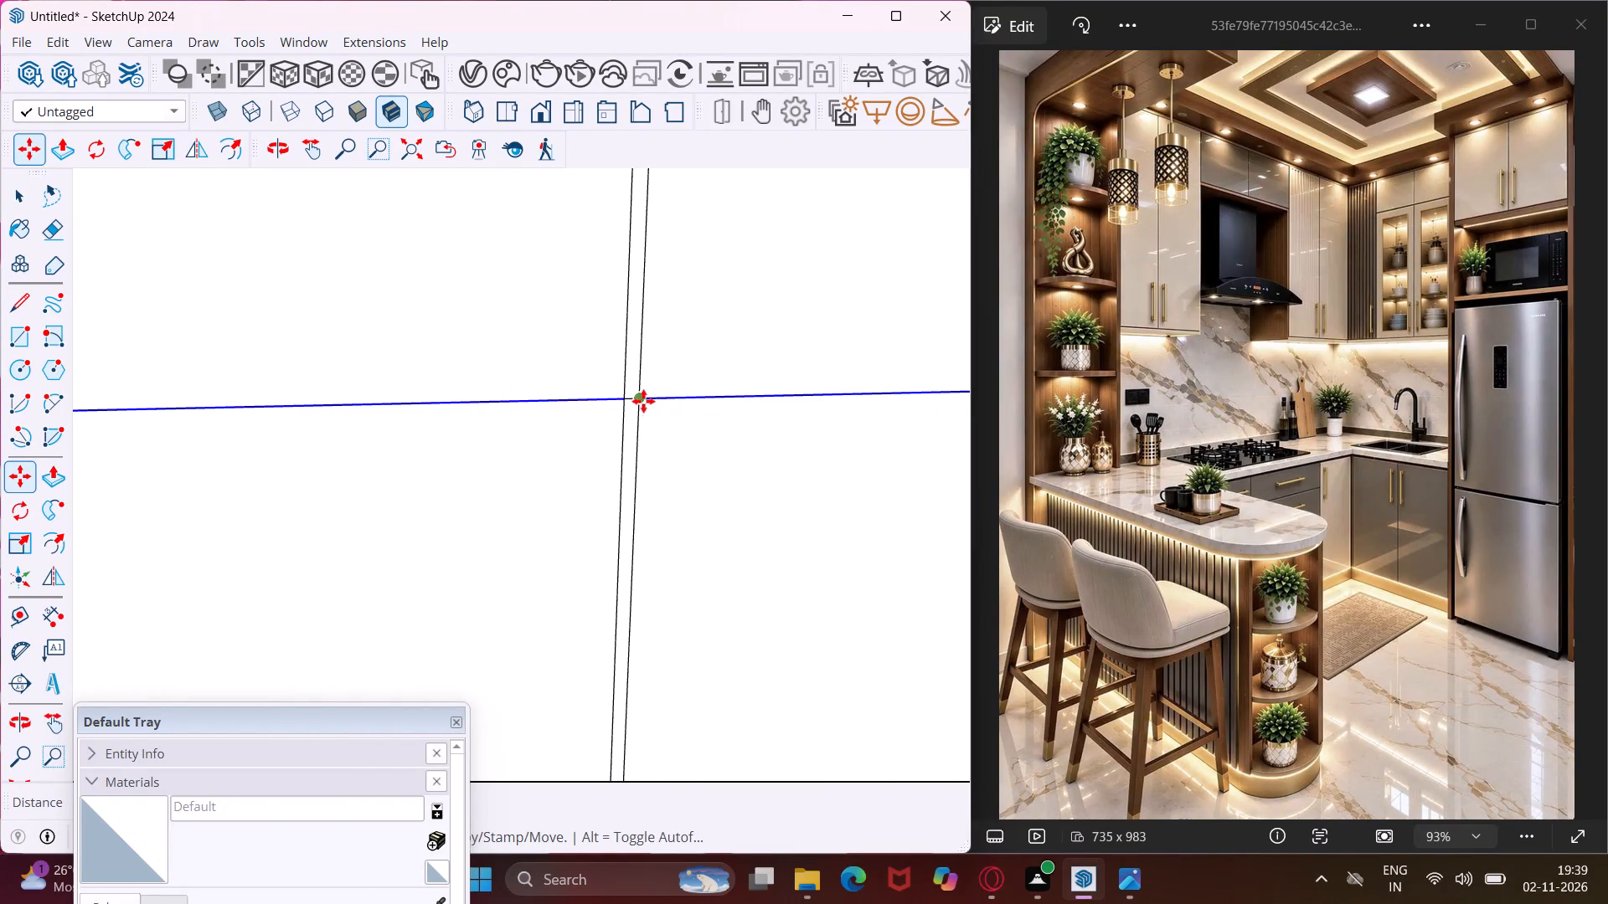
pyautogui.click(643, 401)
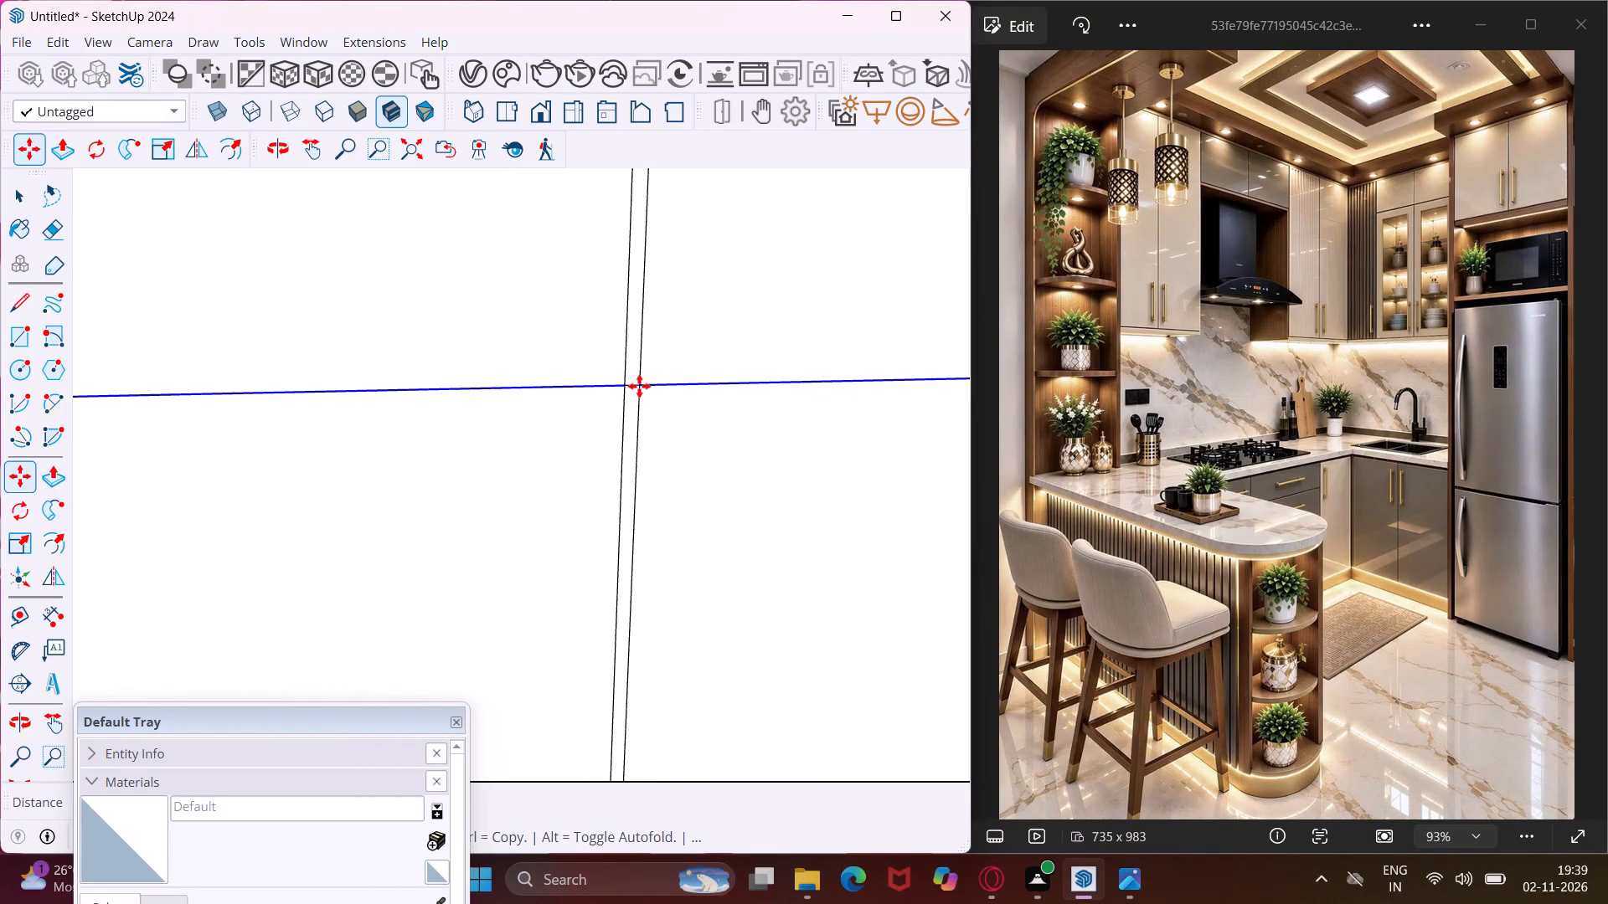
pyautogui.write('.4"')
pyautogui.press('Return')
pyautogui.press('Escape')
pyautogui.press('space')
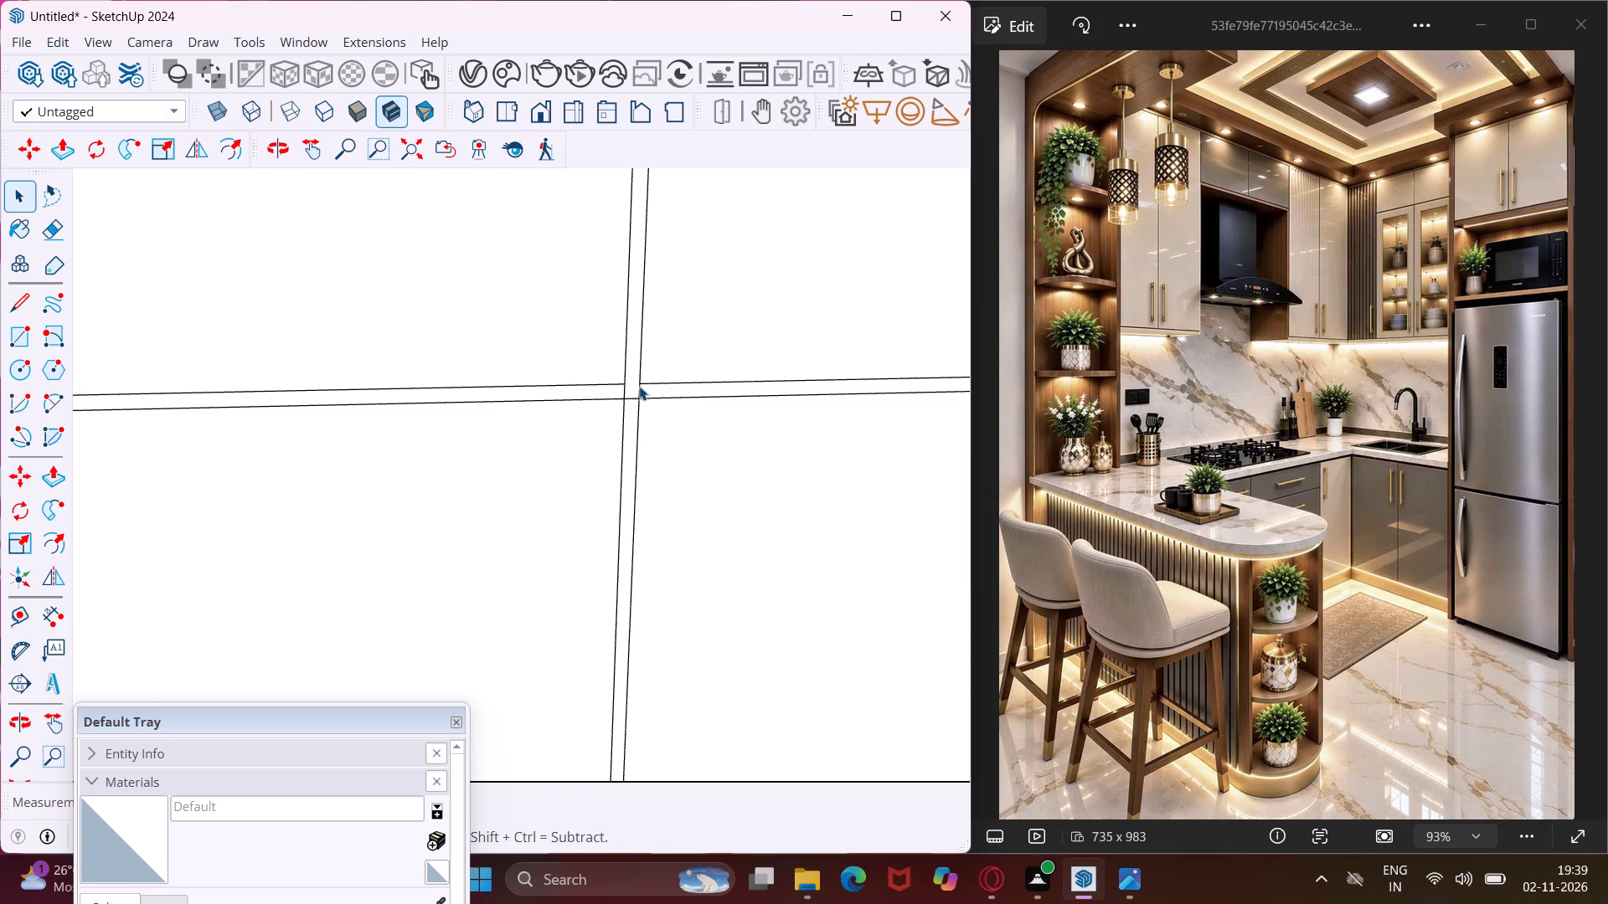
# Erase the horizontal line segment crossing the vertical gap strip between the two split doors.
pyautogui.scroll(8, 639, 386)
pyautogui.press('e')
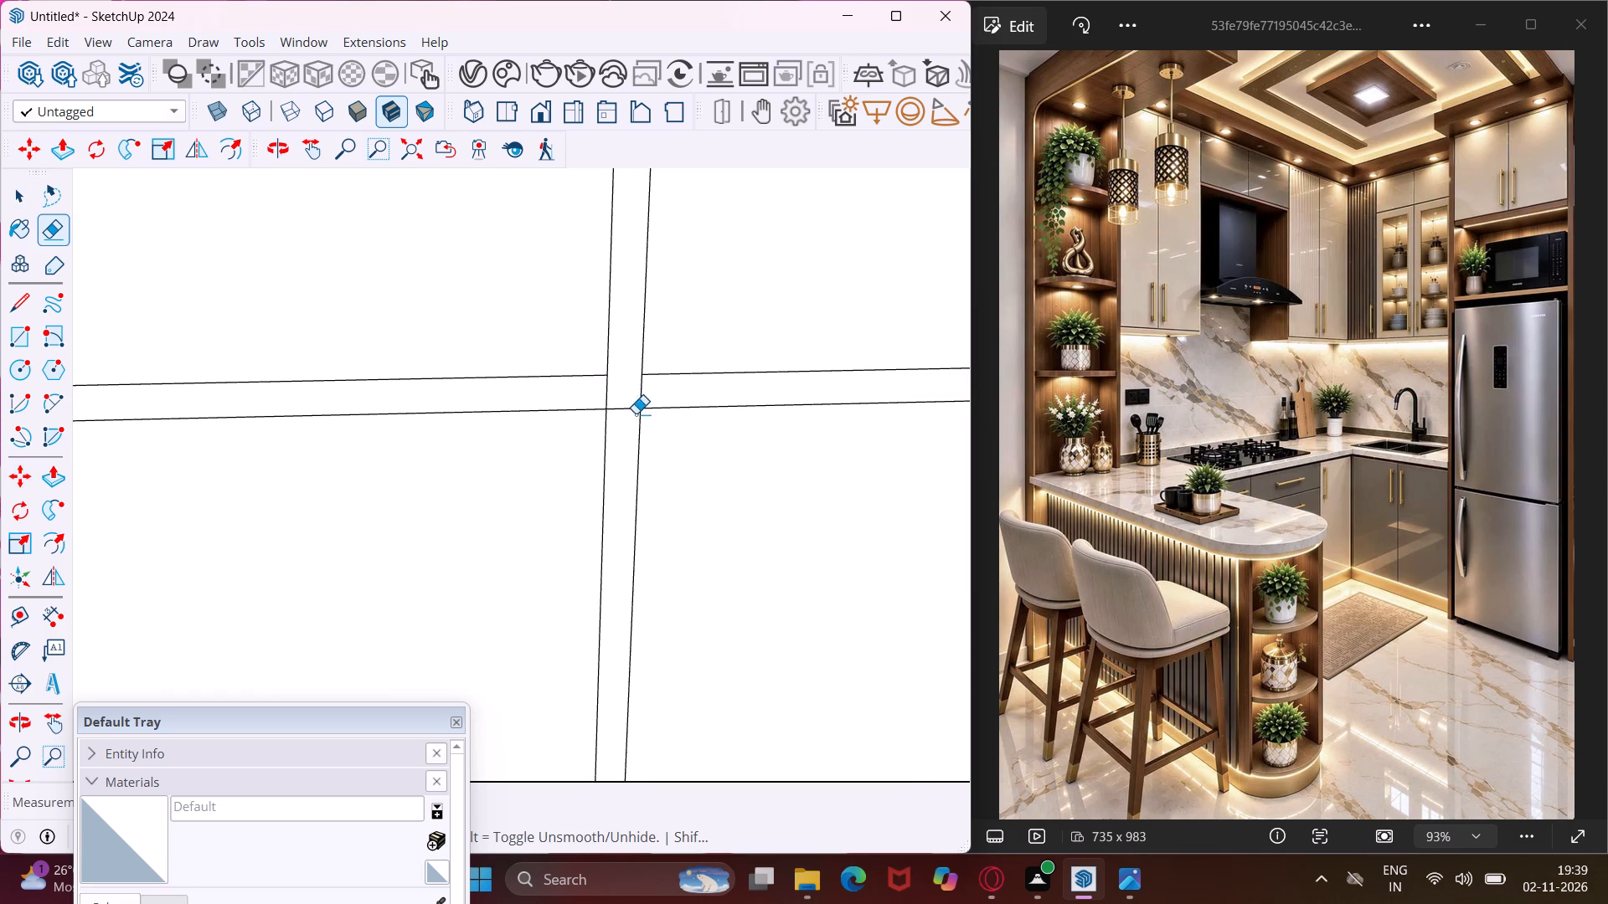
pyautogui.click(623, 413)
pyautogui.click(622, 410)
# Erase the leftover divider line stubs crossing the top edge strip above both vertical door gaps.
pyautogui.scroll(-16, 613, 408)
pyautogui.scroll(-5, 612, 408)
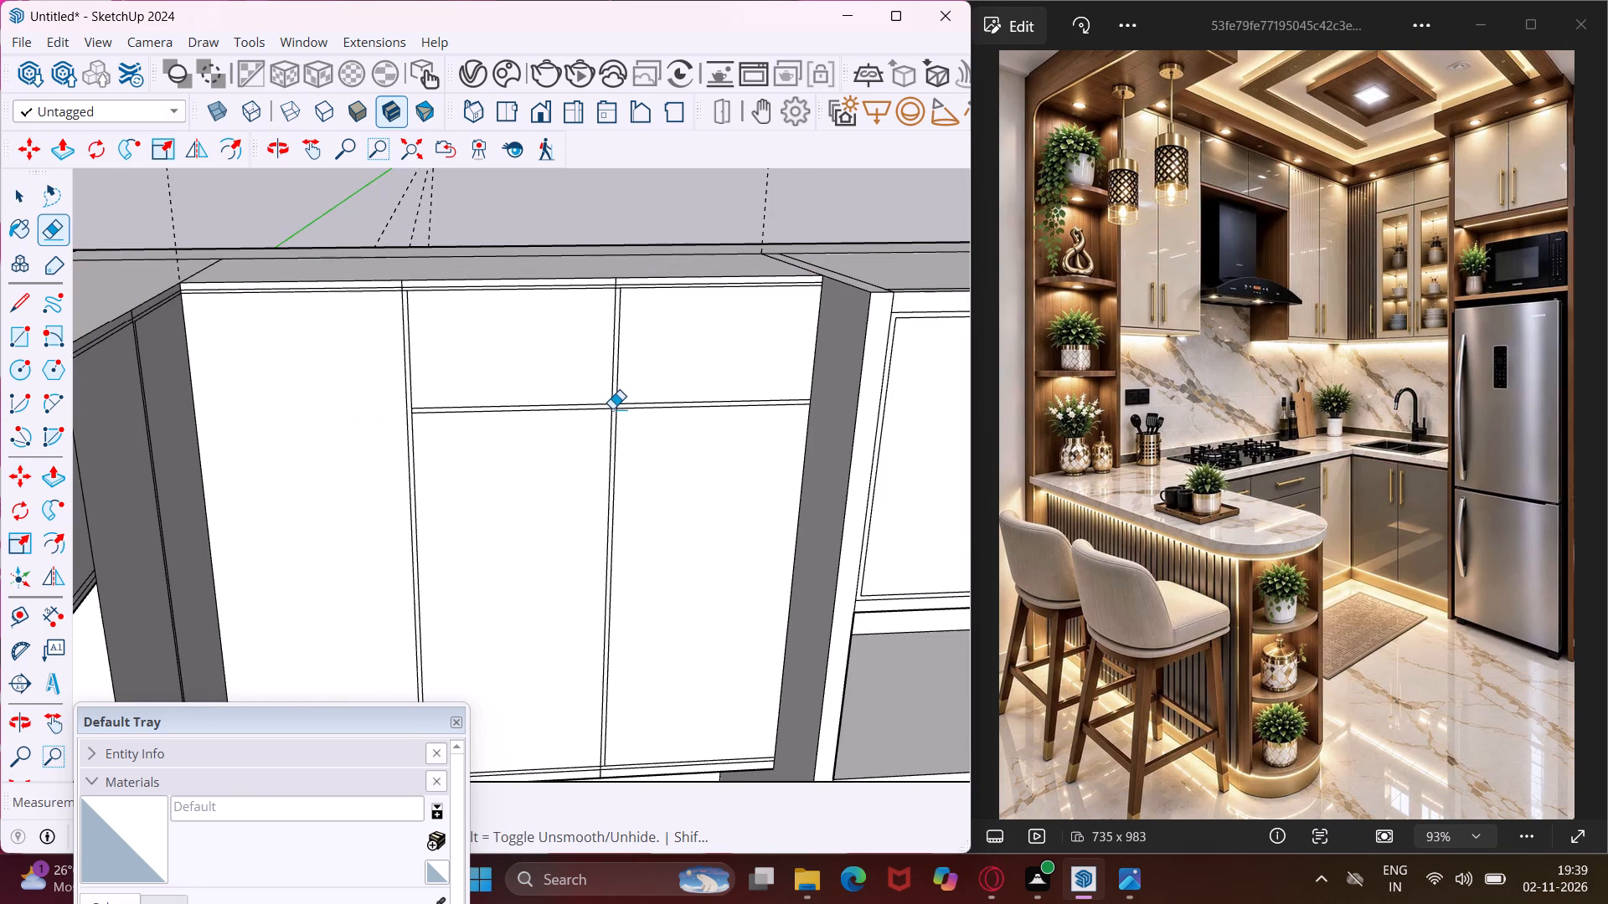
pyautogui.scroll(12, 616, 283)
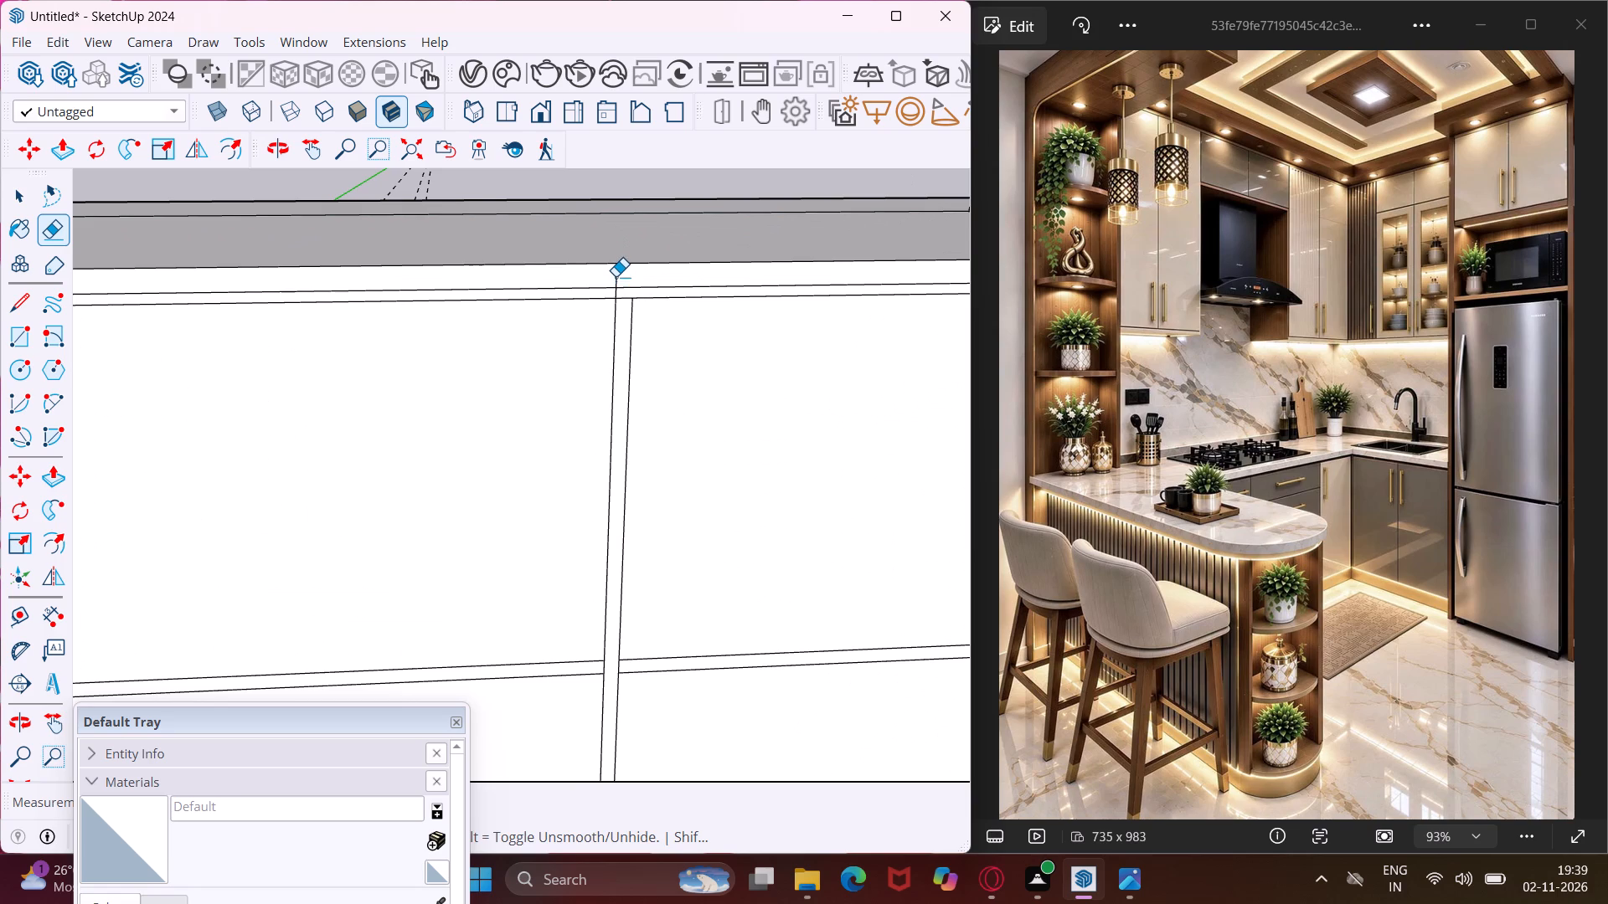
pyautogui.click(616, 276)
pyautogui.scroll(-8, 611, 281)
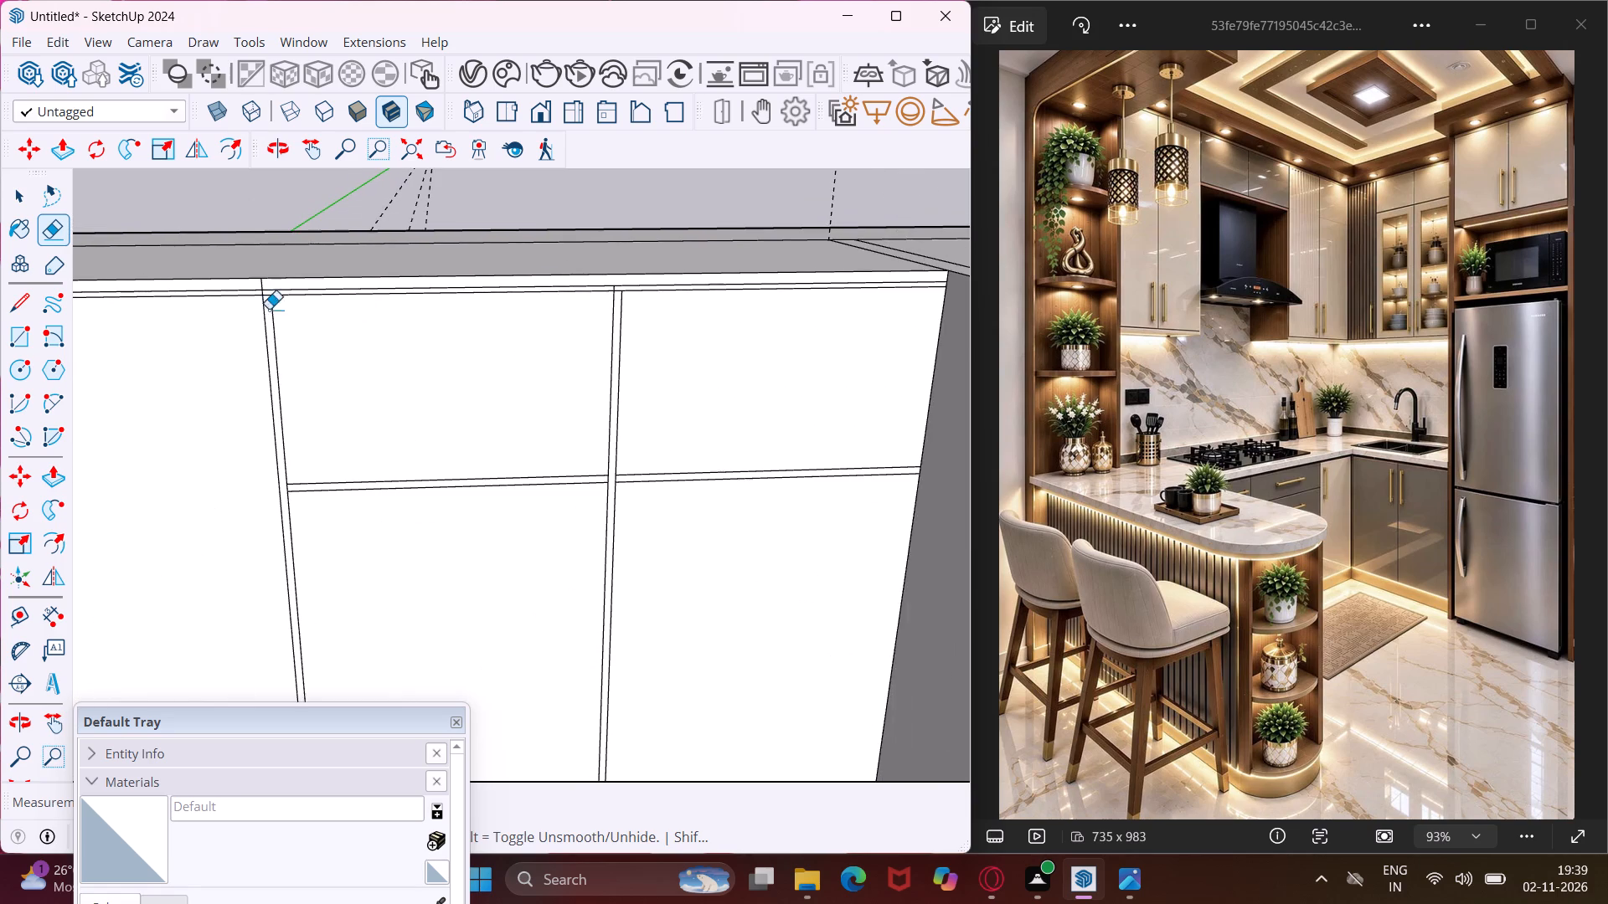
pyautogui.scroll(16, 253, 296)
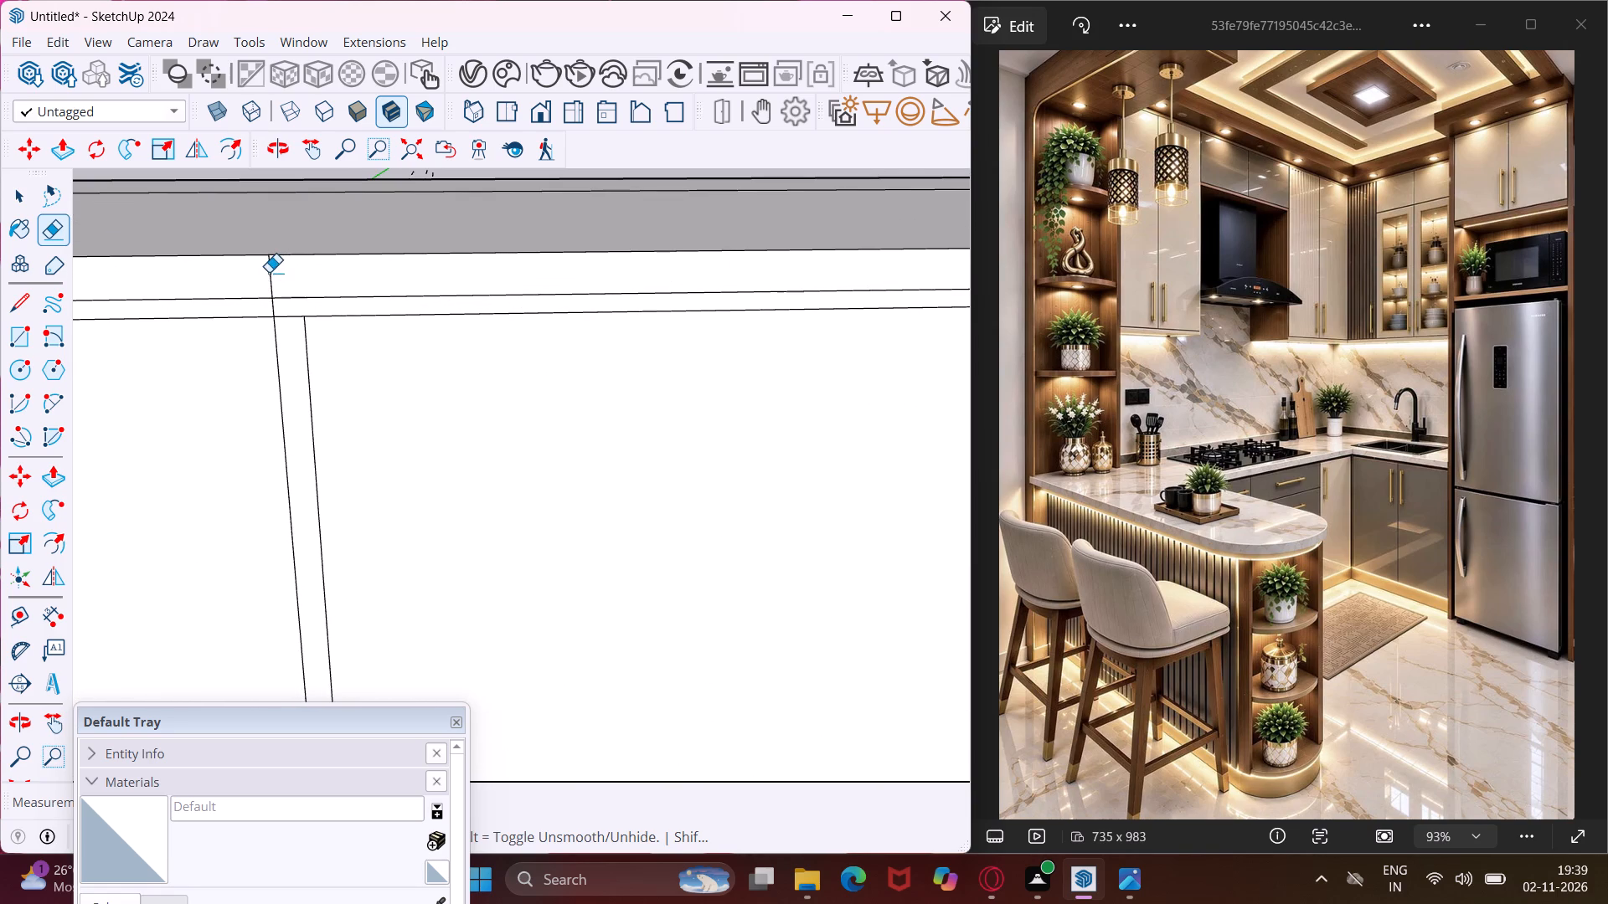
pyautogui.click(268, 272)
pyautogui.click(269, 304)
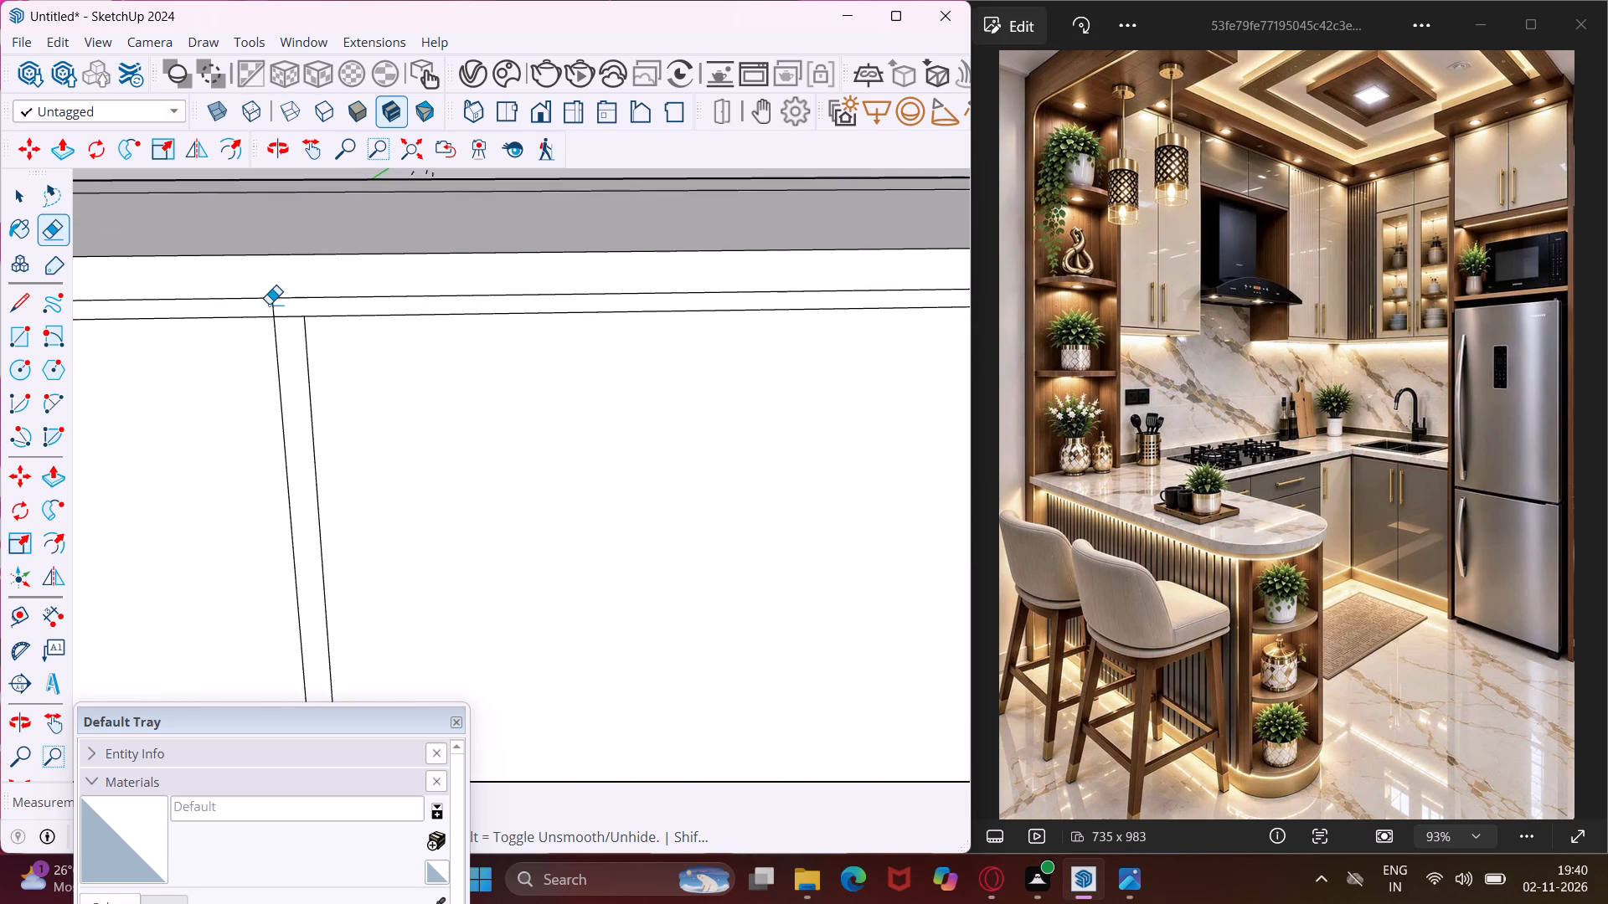
pyautogui.click(271, 306)
pyautogui.scroll(-10, 228, 375)
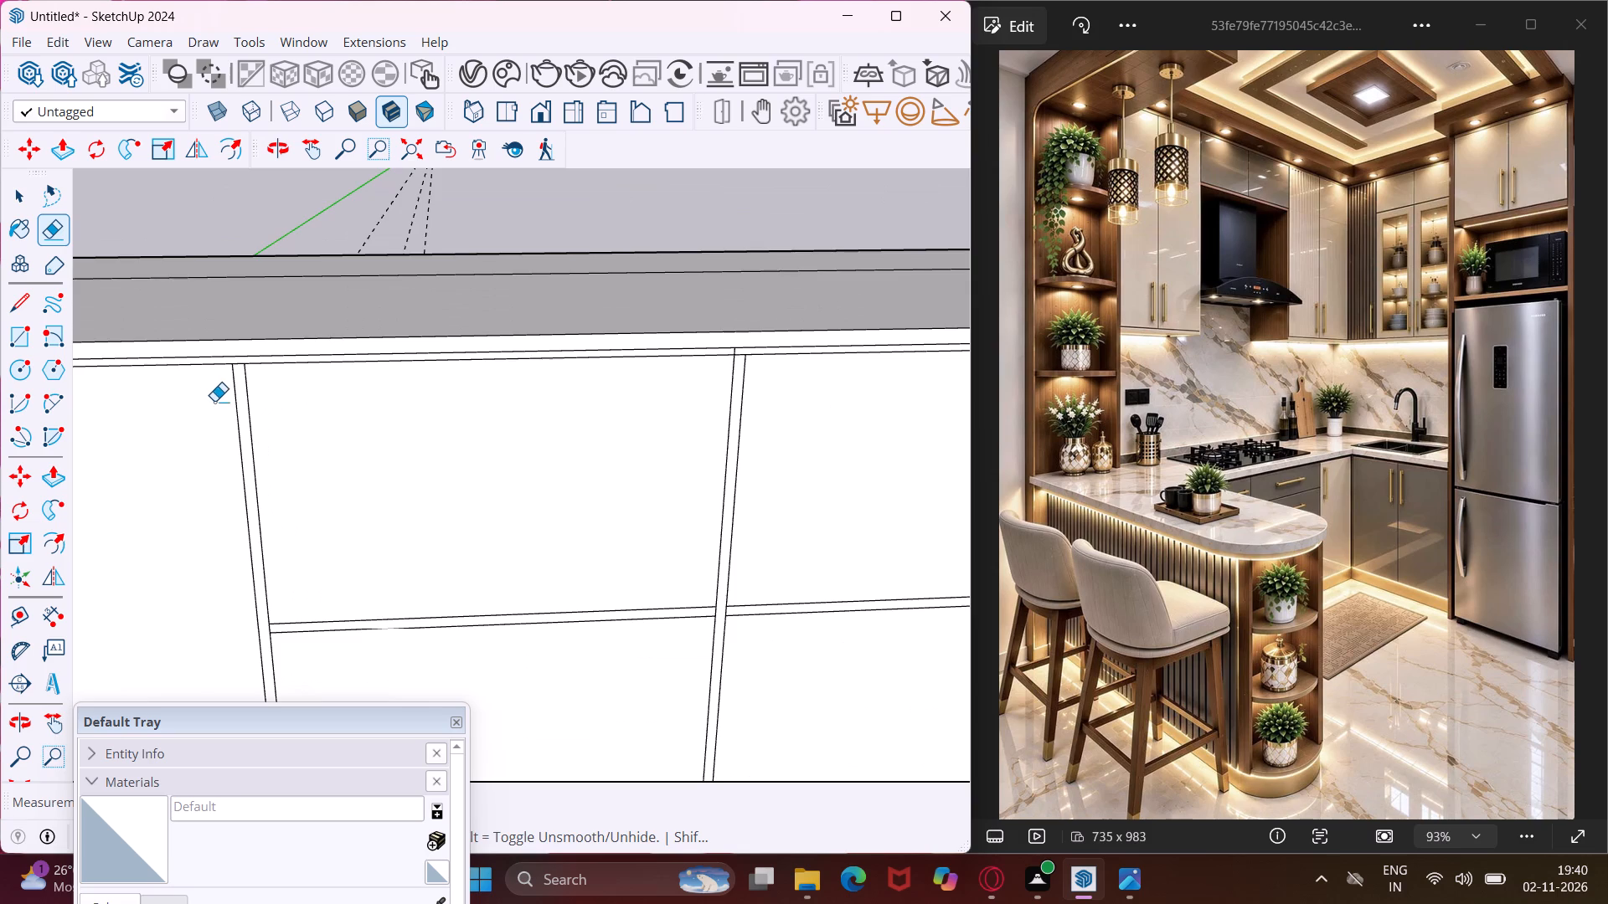
pyautogui.scroll(18, 755, 352)
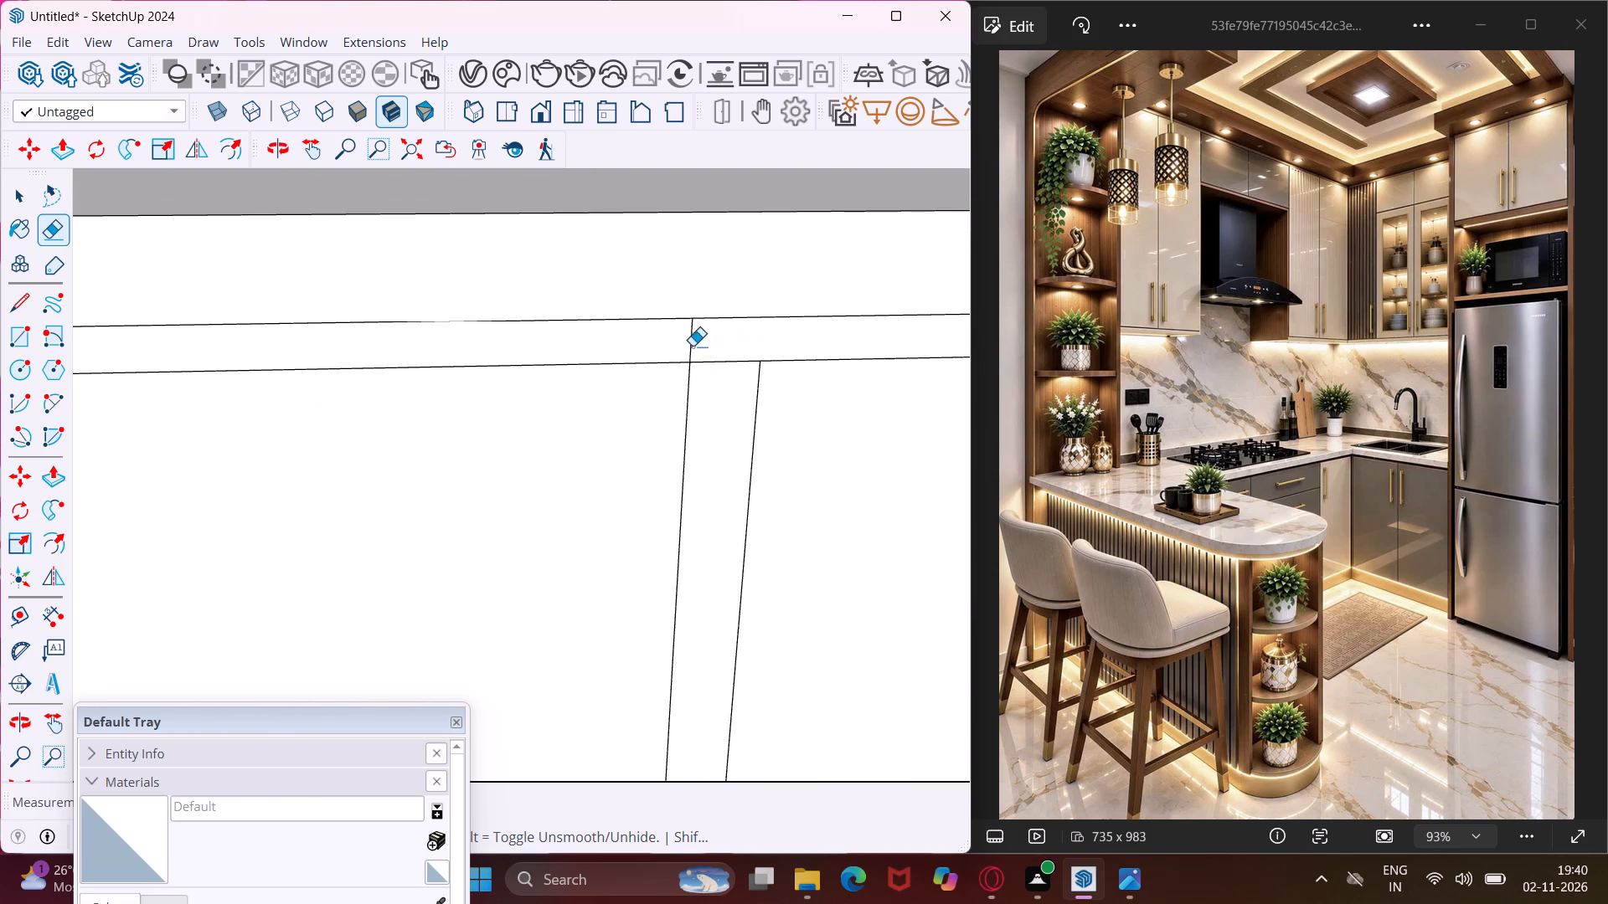
pyautogui.click(690, 343)
pyautogui.scroll(-14, 609, 371)
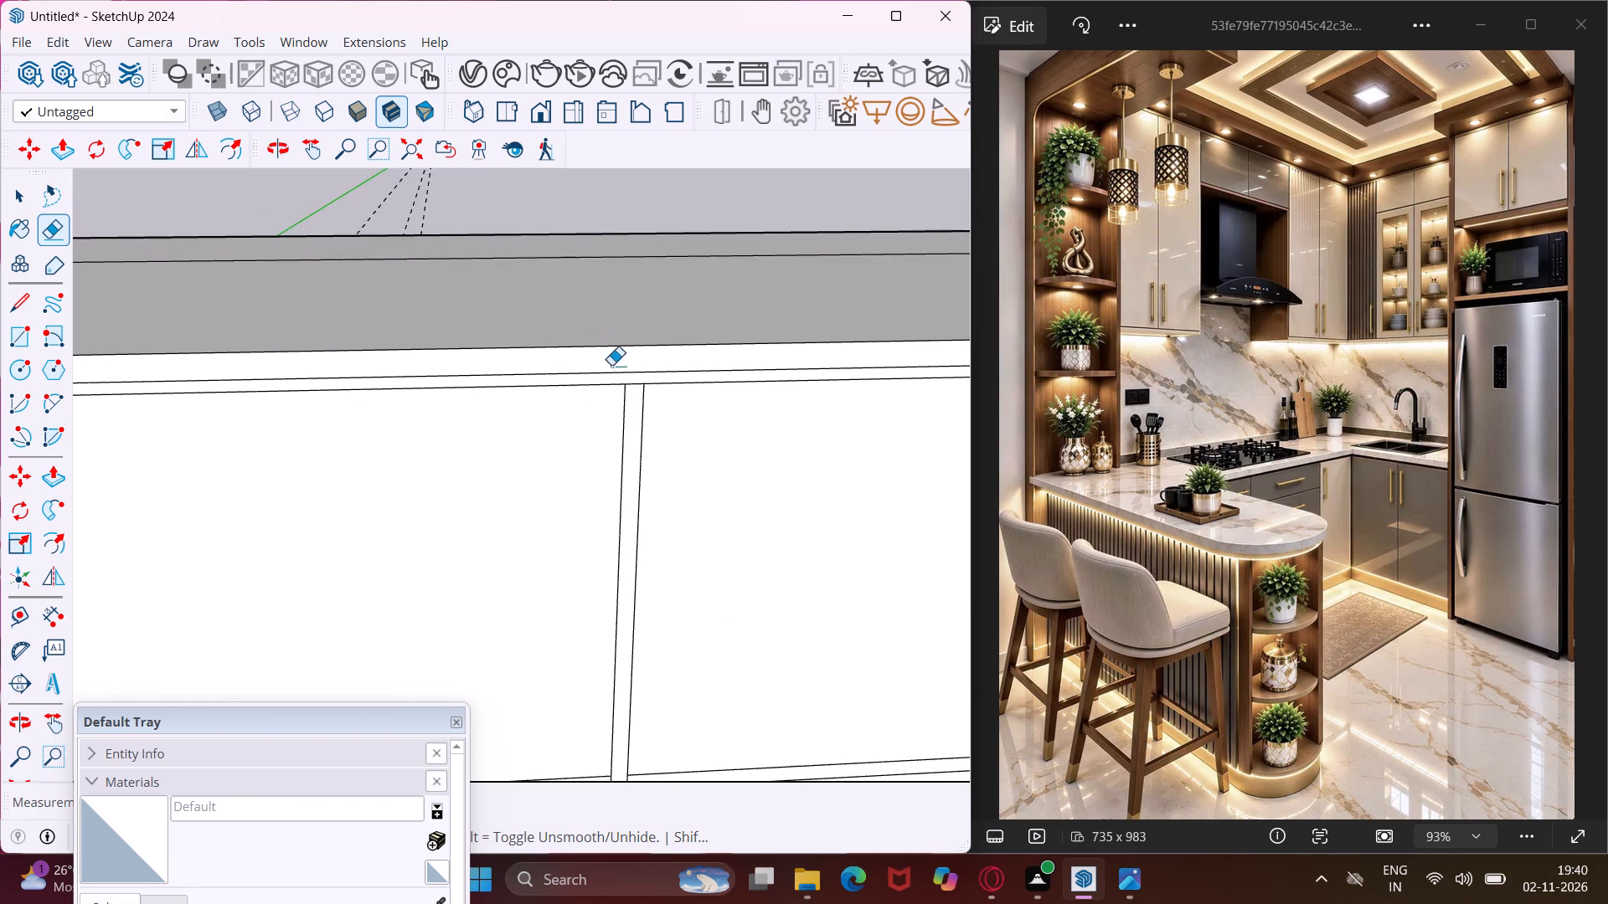
# Erase the leftover divider line stubs crossing the bottom edge strip below both vertical door gaps.
pyautogui.scroll(-19, 607, 352)
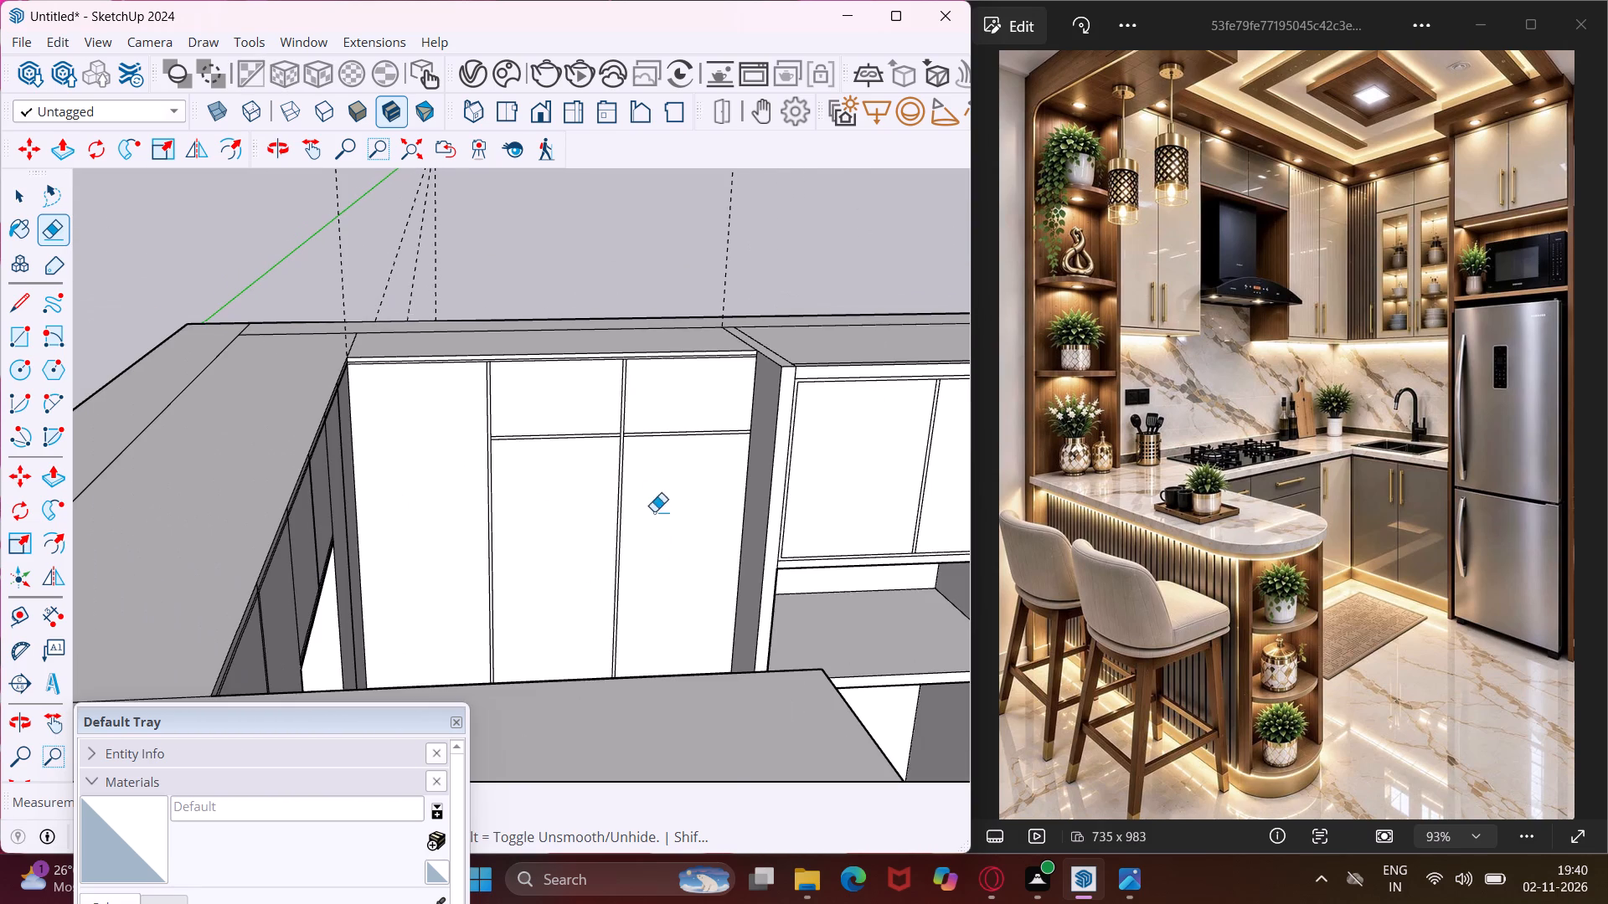
pyautogui.moveTo(651, 580); pyautogui.dragTo(641, 681, button='middle')
pyautogui.scroll(11, 621, 655)
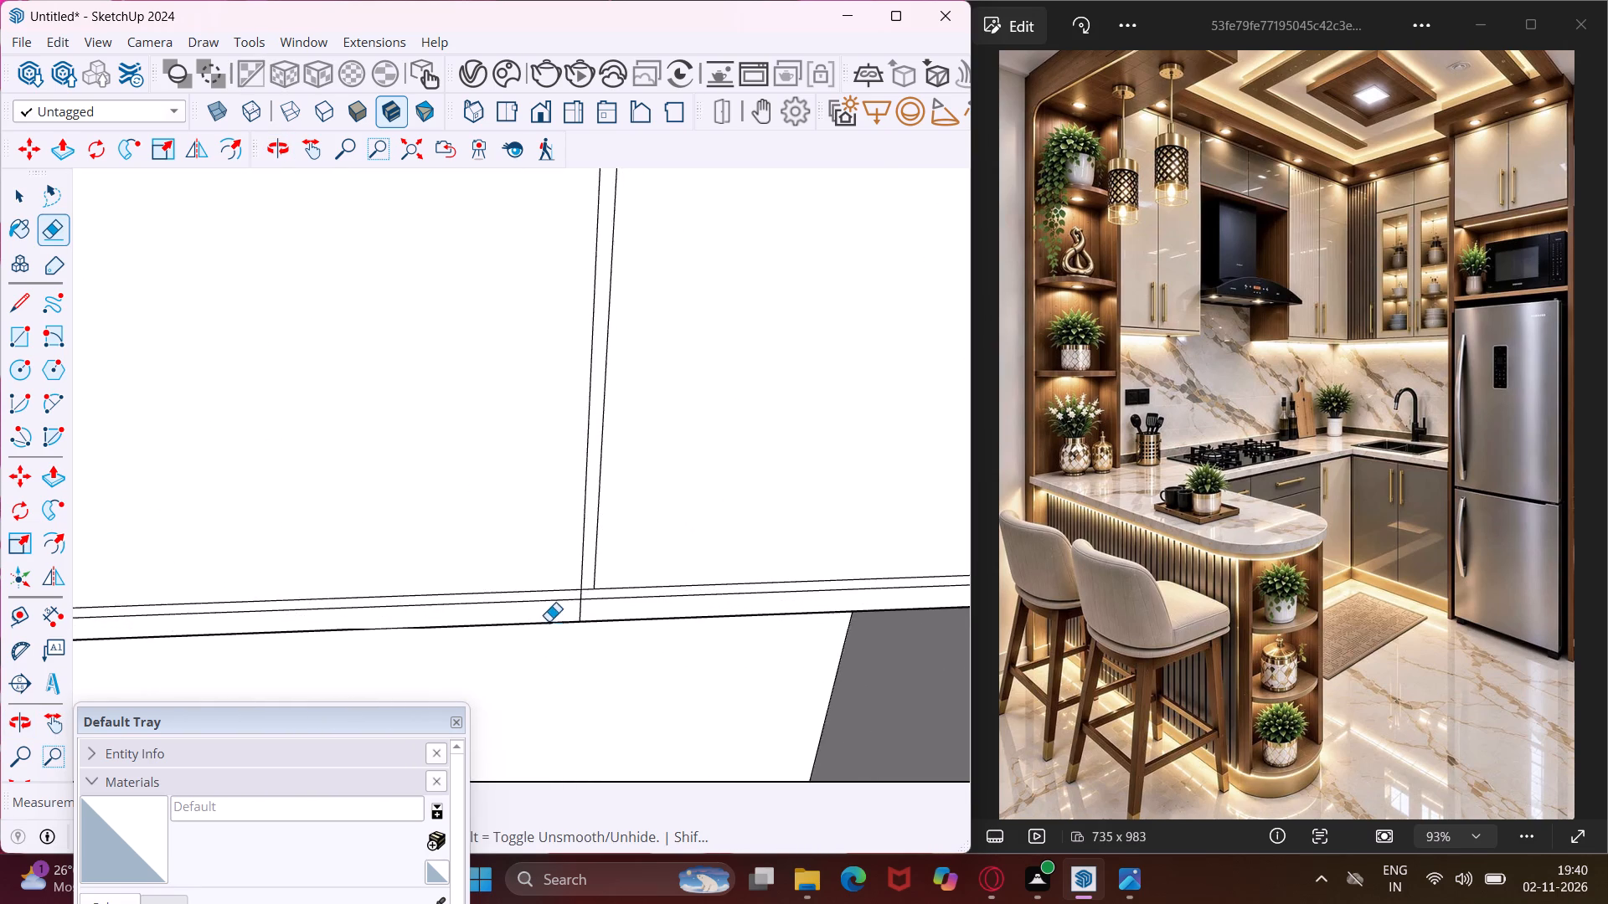
pyautogui.scroll(9, 551, 619)
pyautogui.moveTo(613, 614); pyautogui.dragTo(616, 533, button='middle')
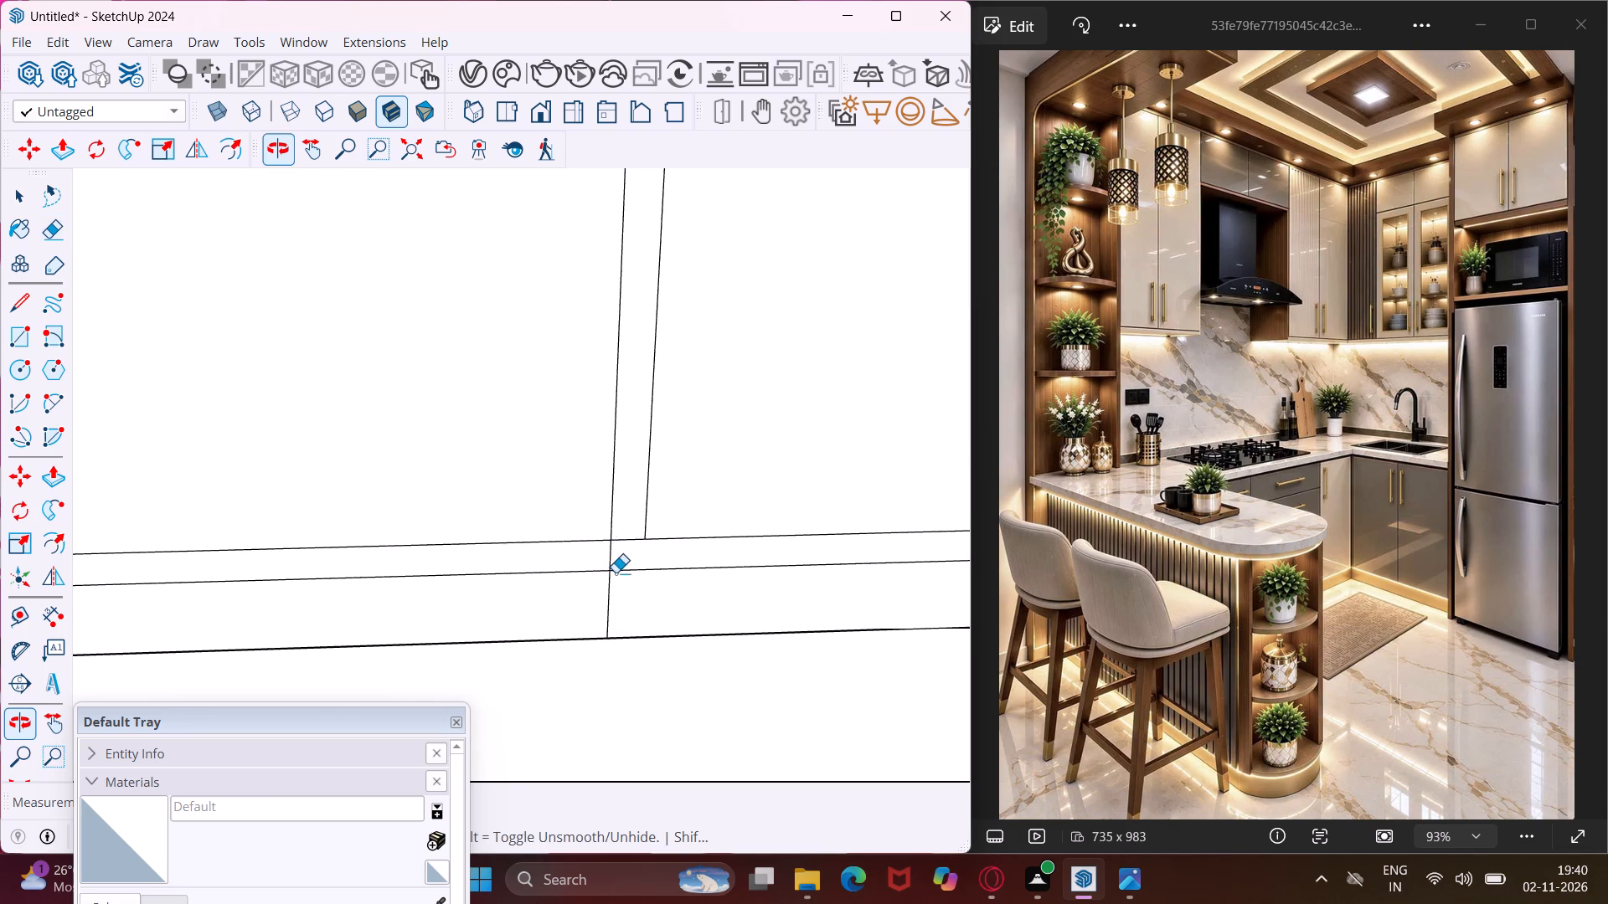
pyautogui.scroll(3, 616, 573)
pyautogui.click(604, 546)
pyautogui.click(608, 593)
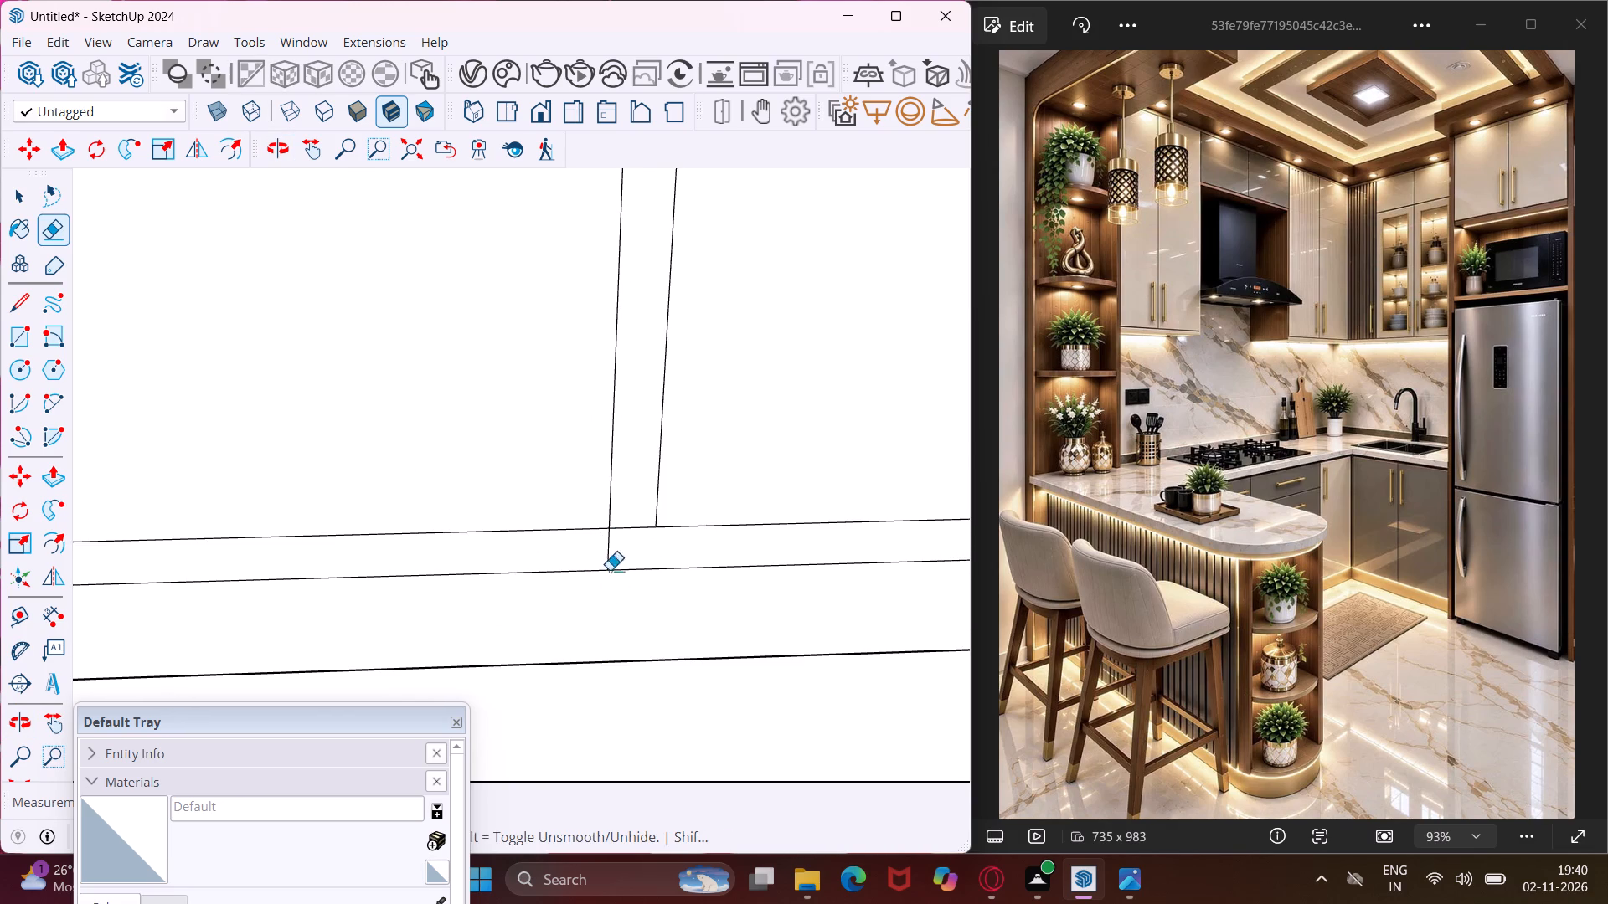
pyautogui.click(606, 552)
pyautogui.scroll(-14, 634, 583)
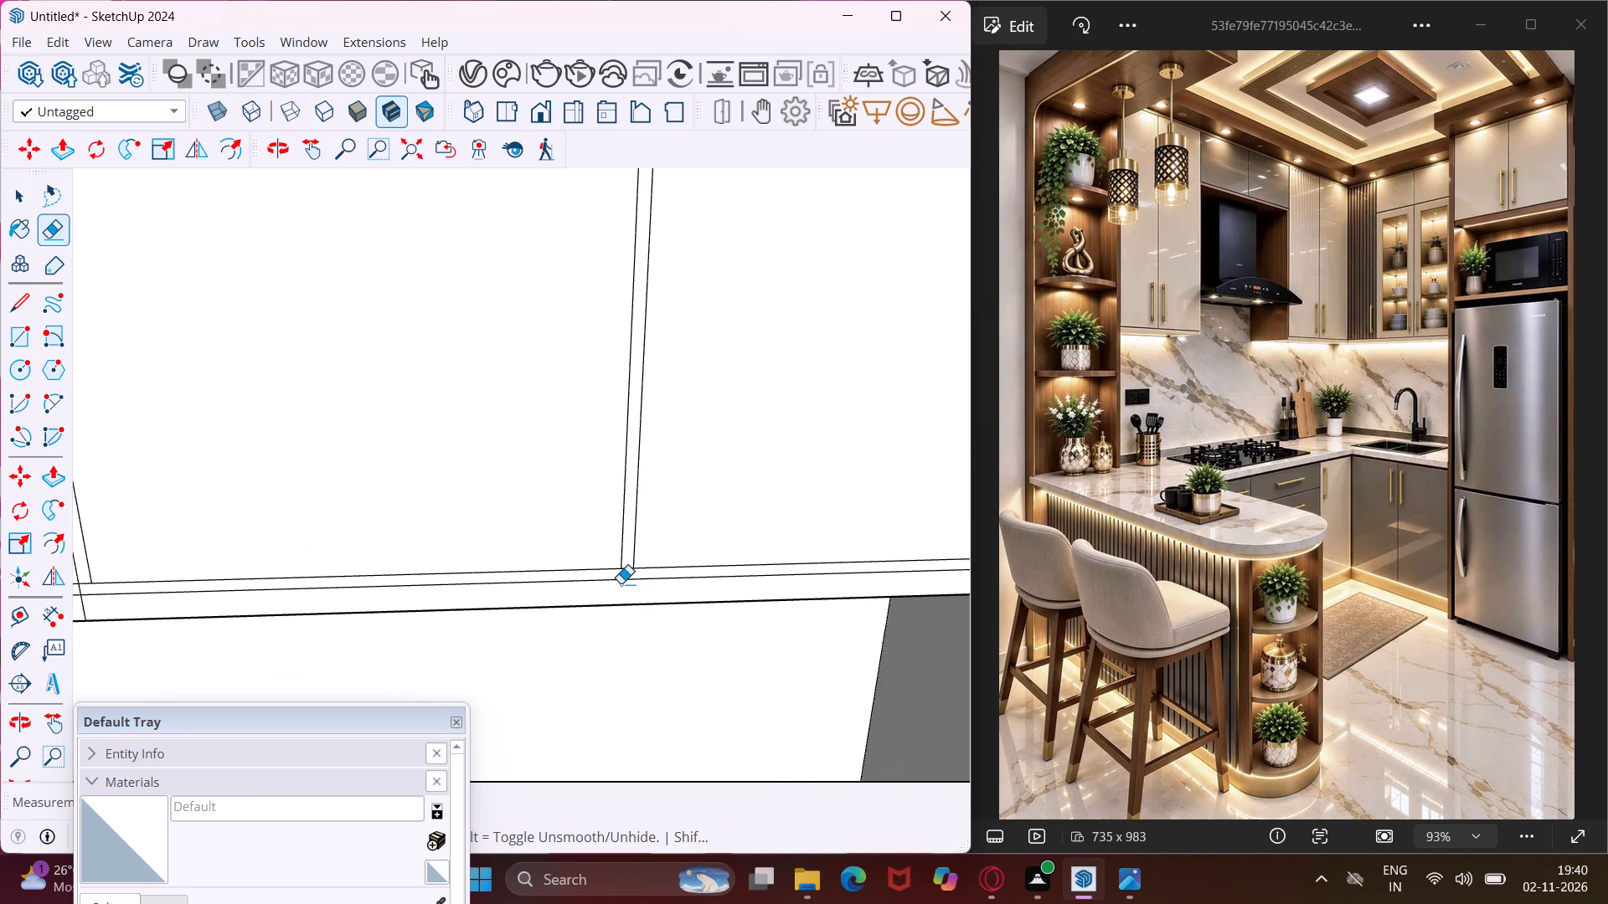
pyautogui.scroll(-7, 620, 583)
pyautogui.scroll(9, 357, 598)
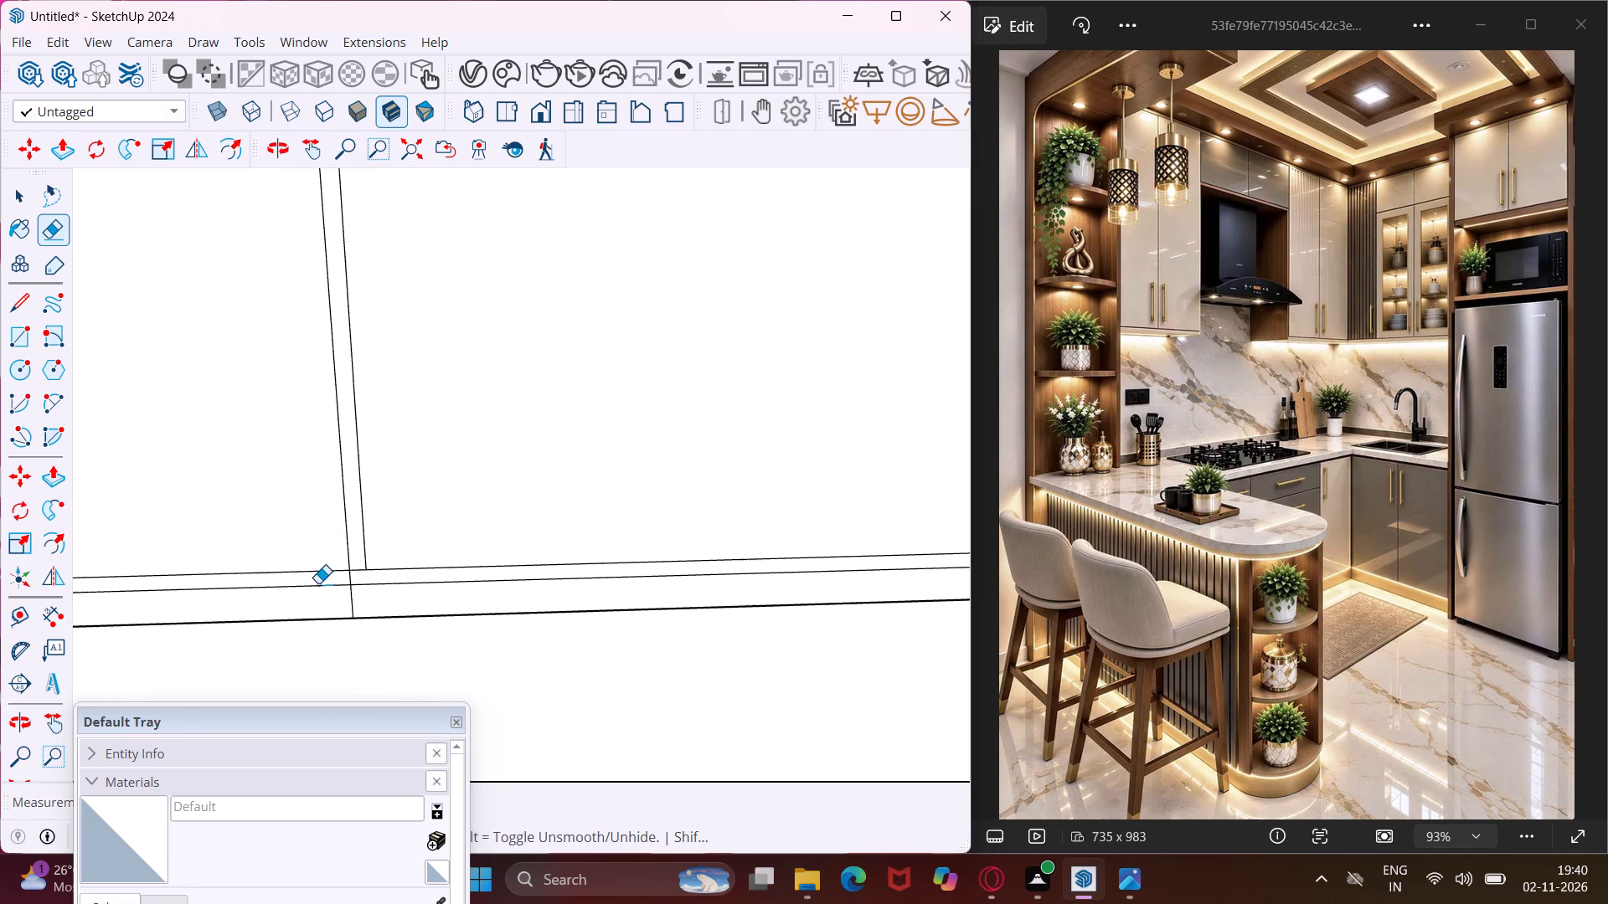
pyautogui.scroll(12, 318, 583)
pyautogui.click(424, 563)
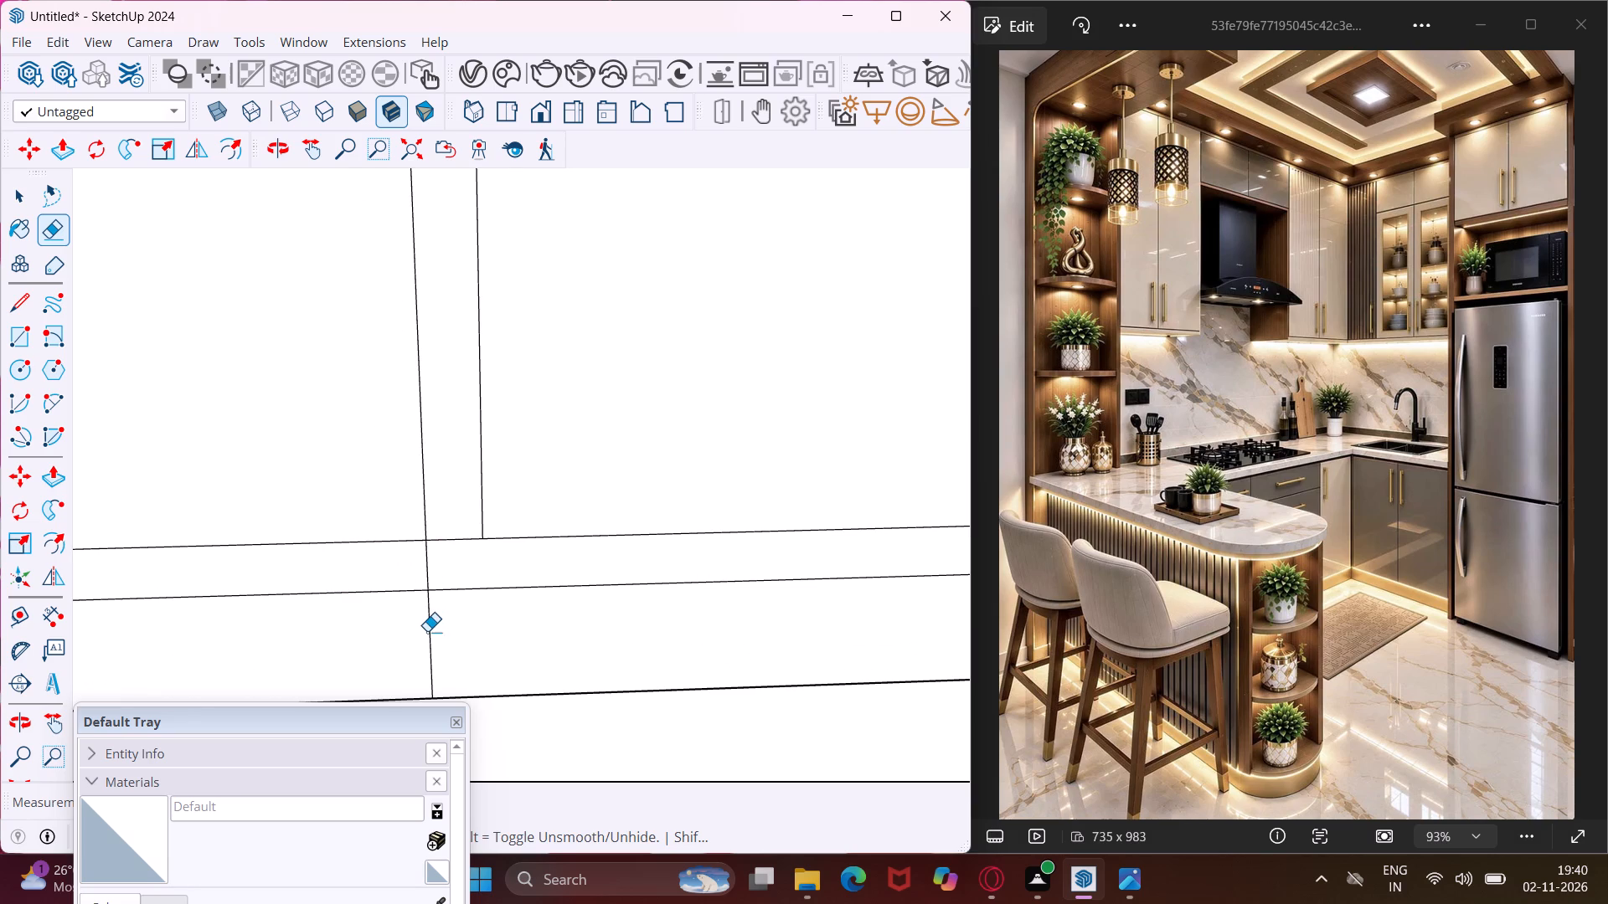
pyautogui.click(427, 634)
pyautogui.click(426, 577)
pyautogui.scroll(-6, 424, 641)
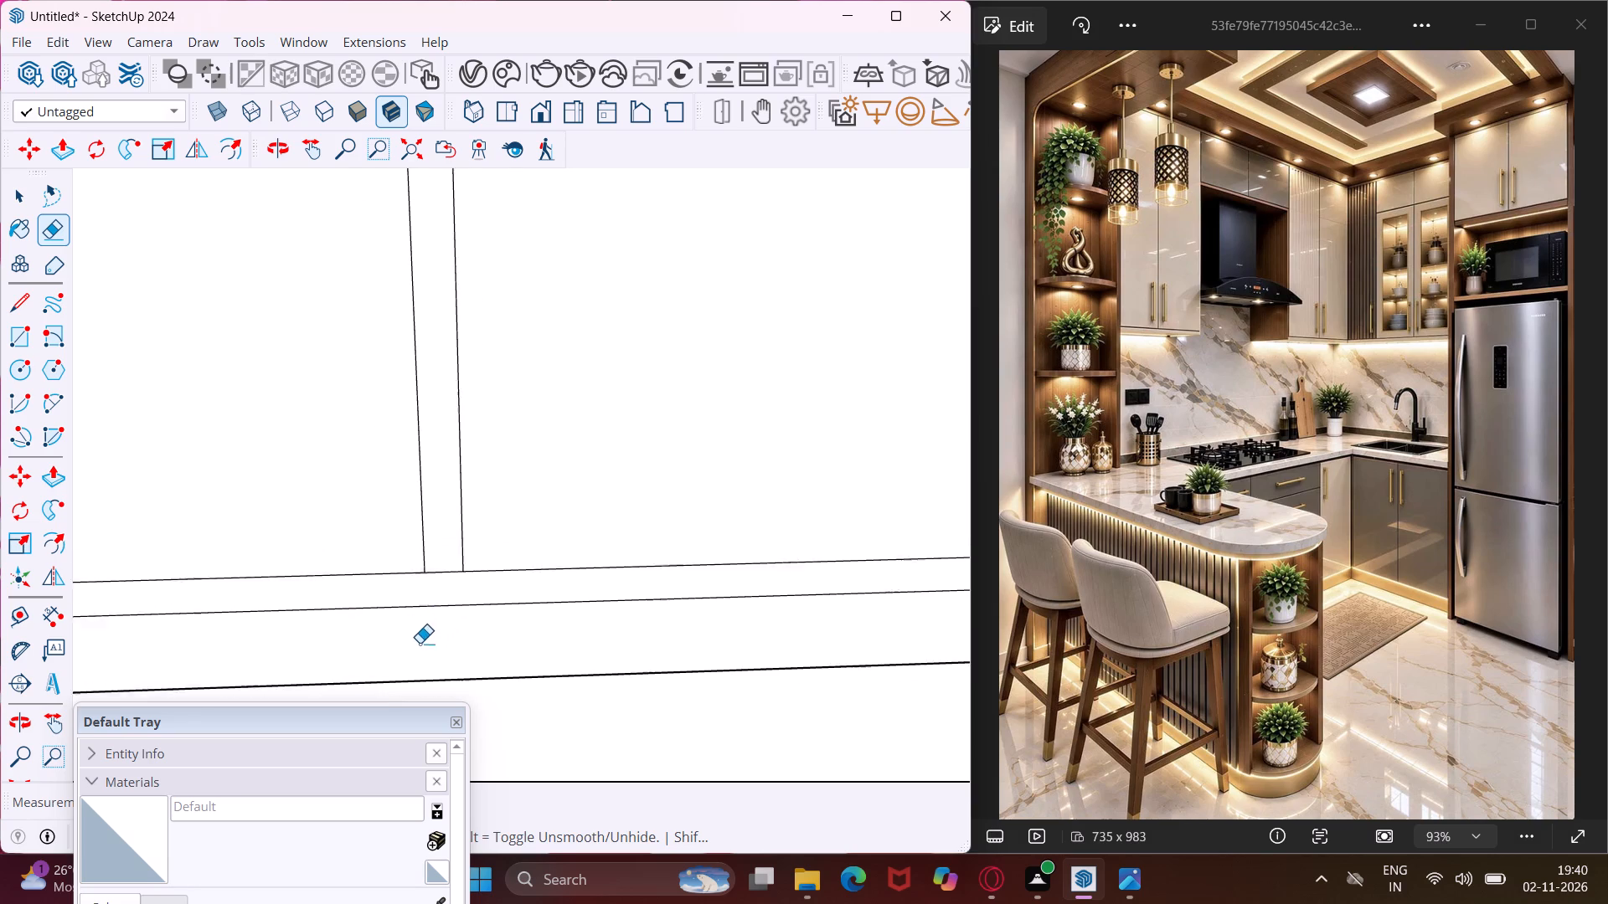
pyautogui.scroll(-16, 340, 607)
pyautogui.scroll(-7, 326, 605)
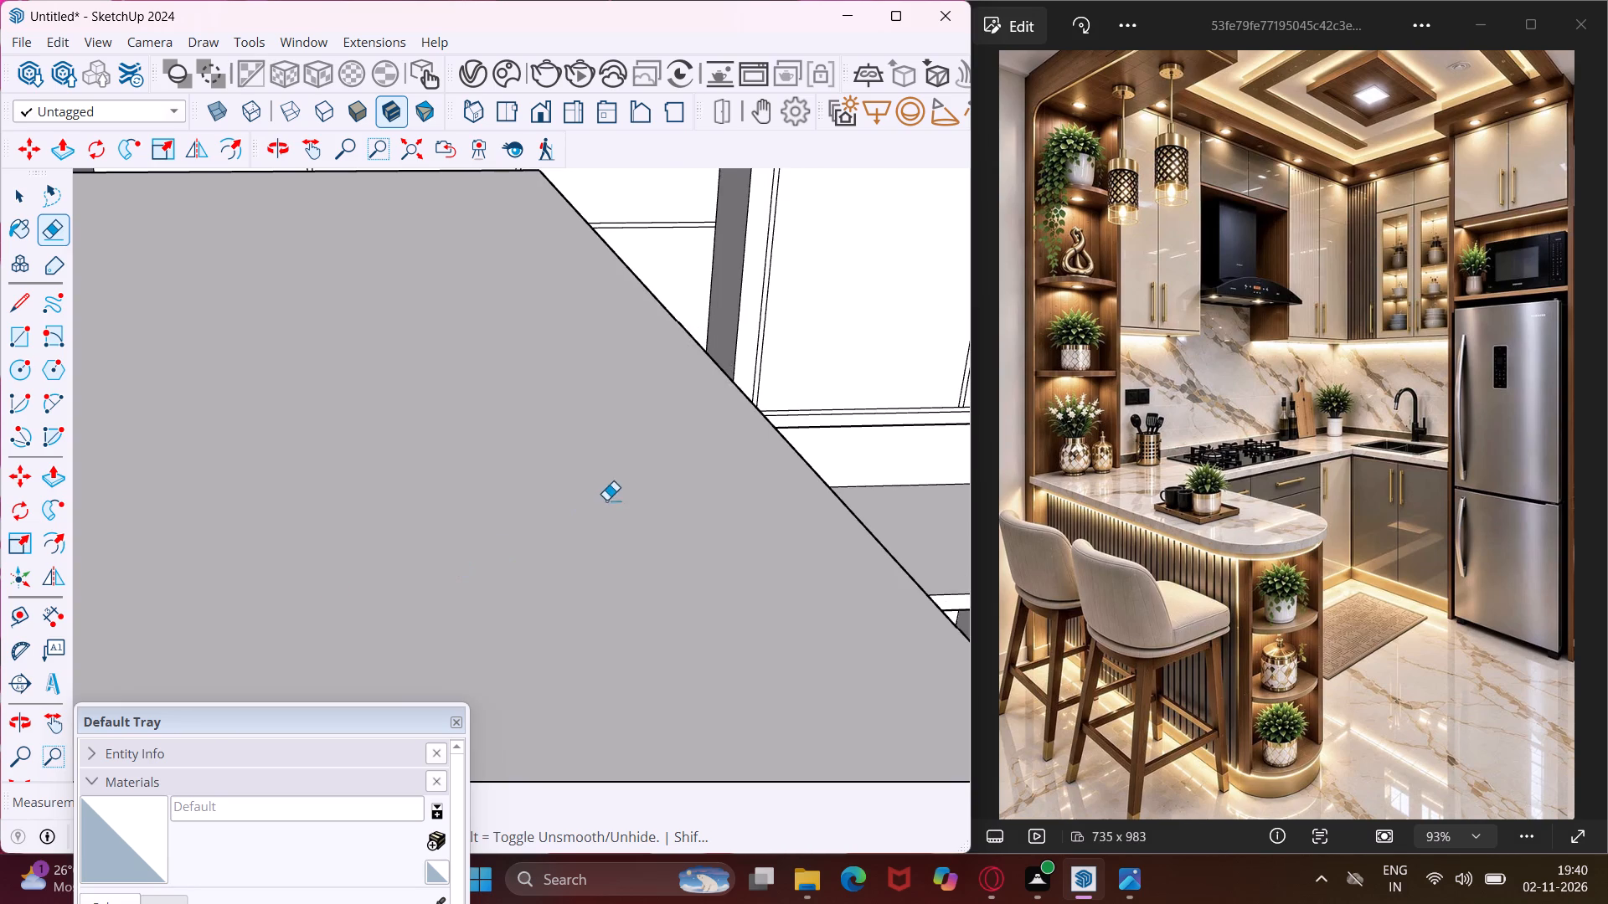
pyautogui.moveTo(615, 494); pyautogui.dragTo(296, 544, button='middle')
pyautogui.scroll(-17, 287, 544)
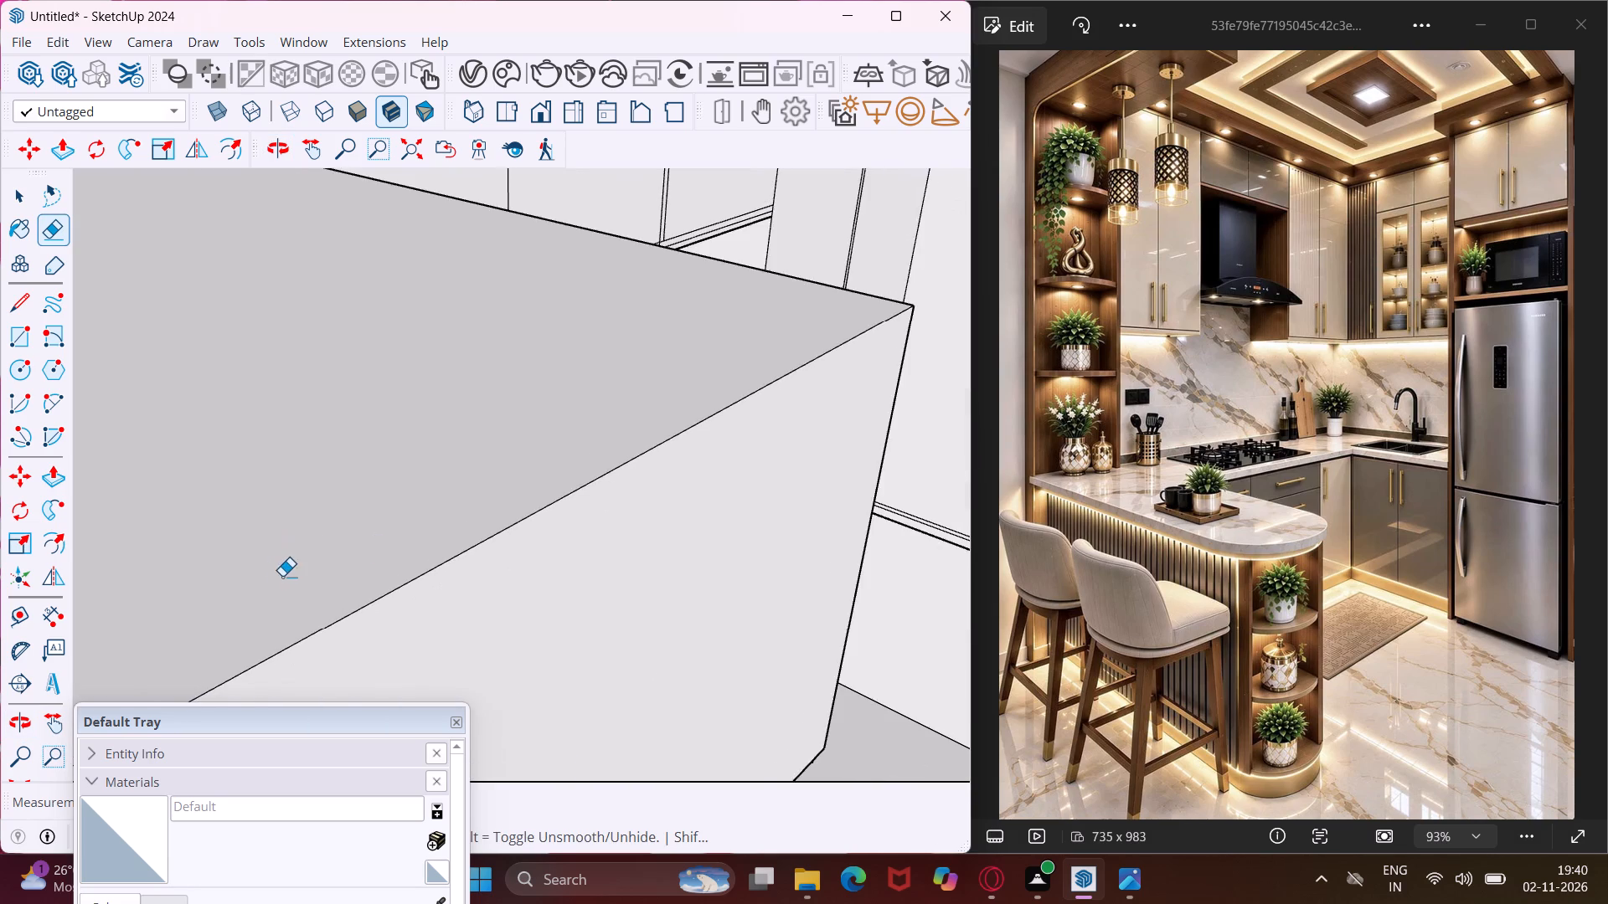
# Erase the divider line stubs crossing the top edge strip above the door gap of the tall upper cabinet nearest the corner.
pyautogui.scroll(-4, 282, 576)
pyautogui.scroll(-17, 274, 581)
pyautogui.scroll(-5, 346, 597)
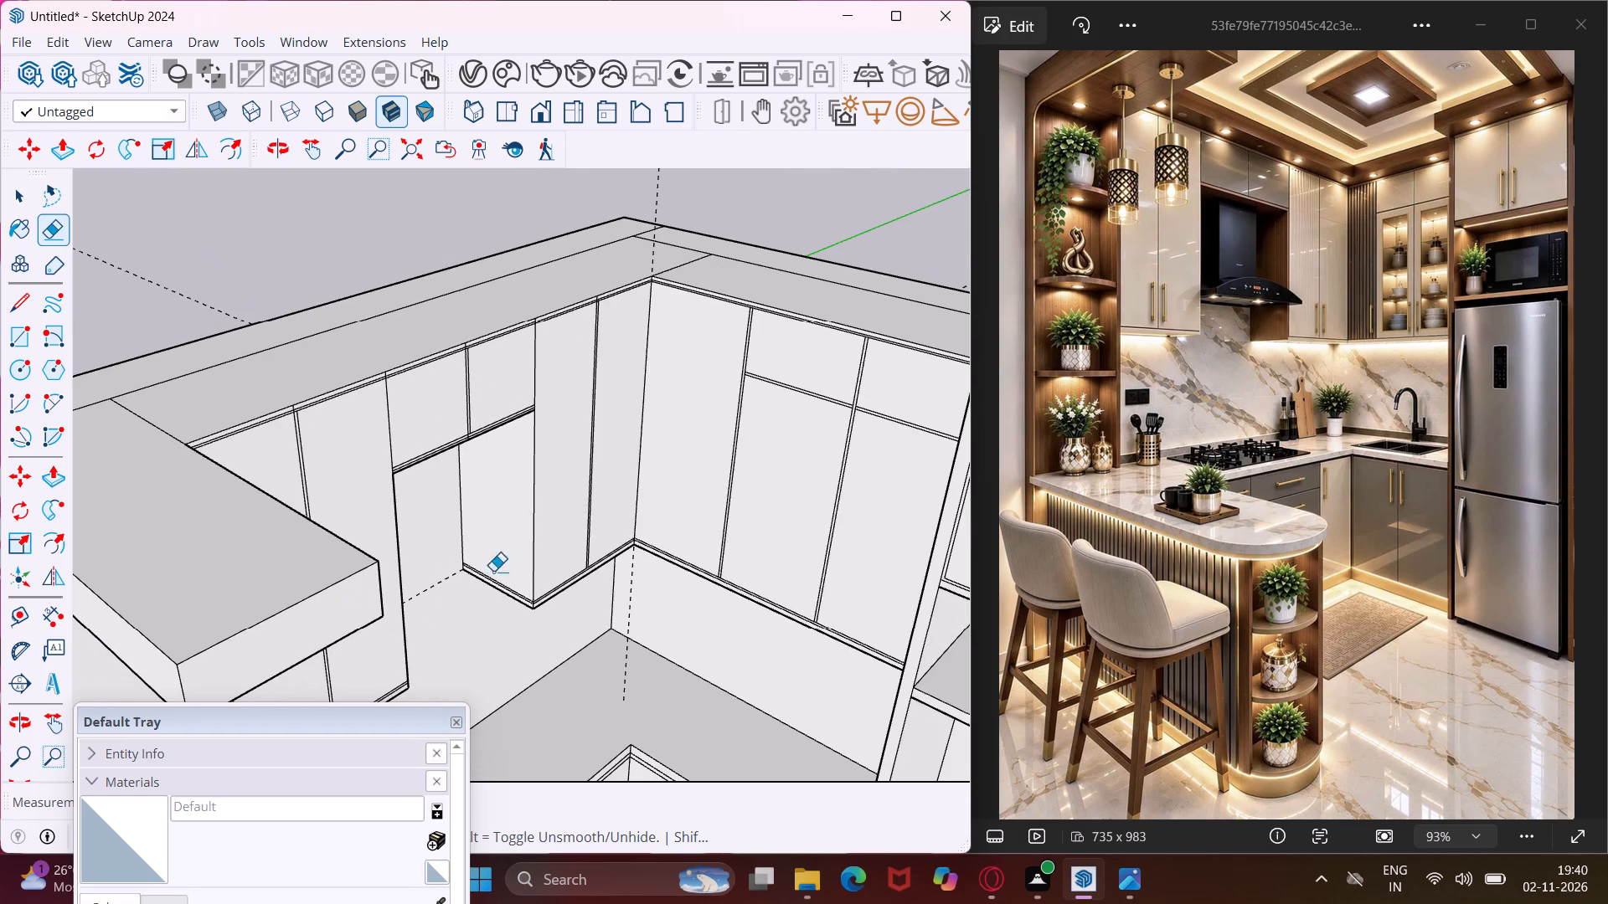
pyautogui.scroll(16, 853, 413)
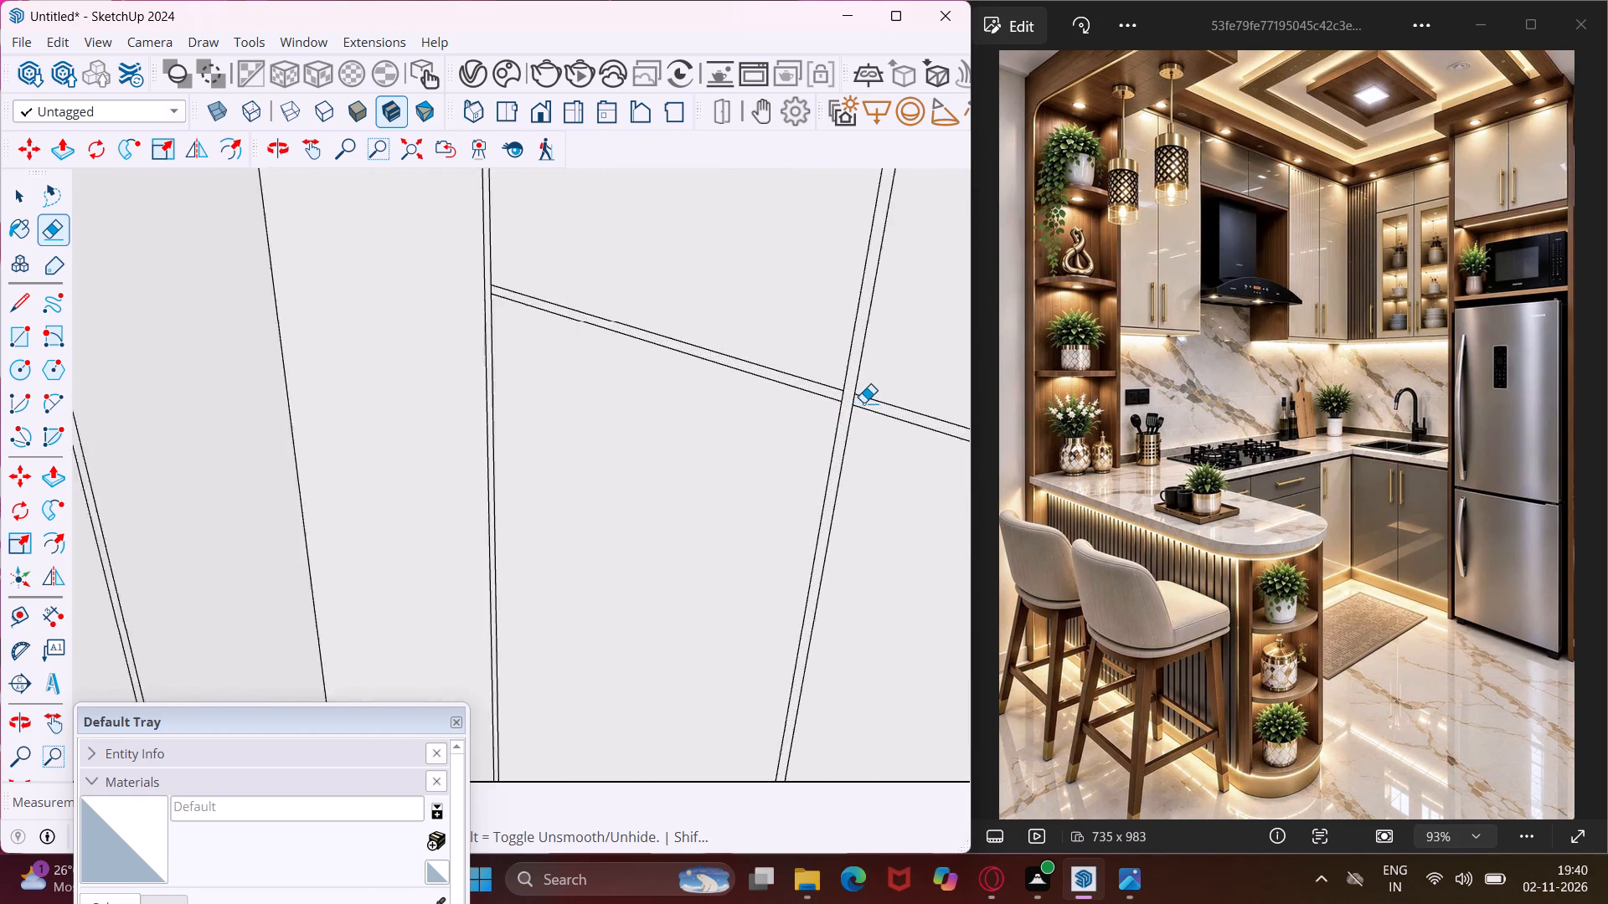
pyautogui.scroll(2, 863, 403)
pyautogui.scroll(-8, 858, 409)
pyautogui.scroll(-7, 787, 445)
pyautogui.scroll(-5, 605, 436)
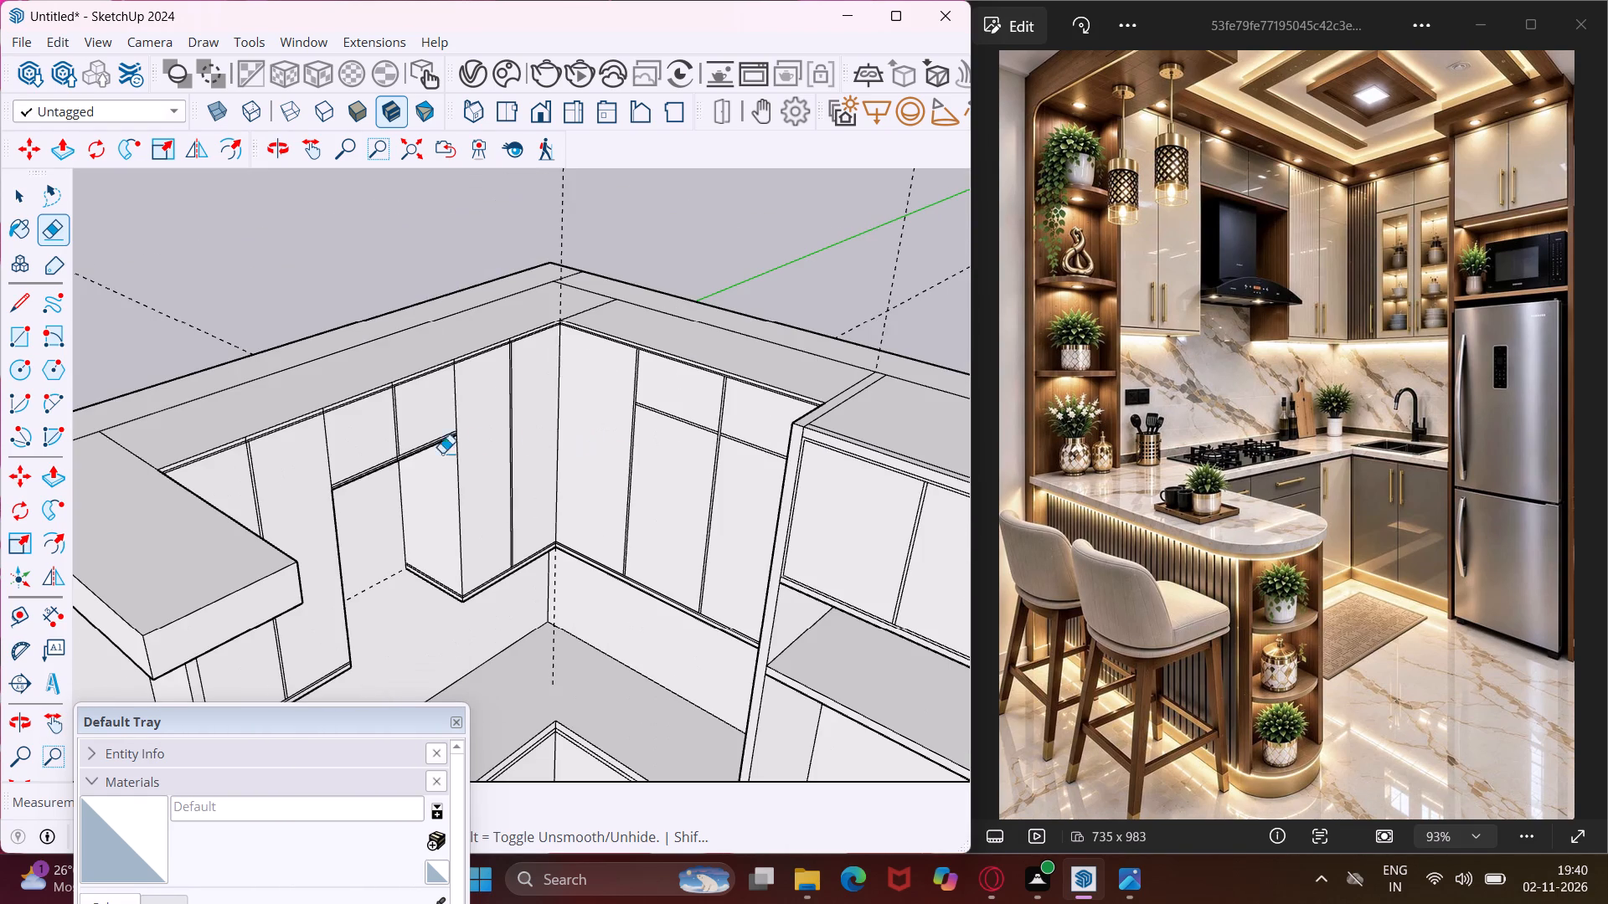
pyautogui.moveTo(354, 469); pyautogui.dragTo(129, 513, button='middle')
pyautogui.scroll(20, 544, 351)
pyautogui.scroll(5, 544, 351)
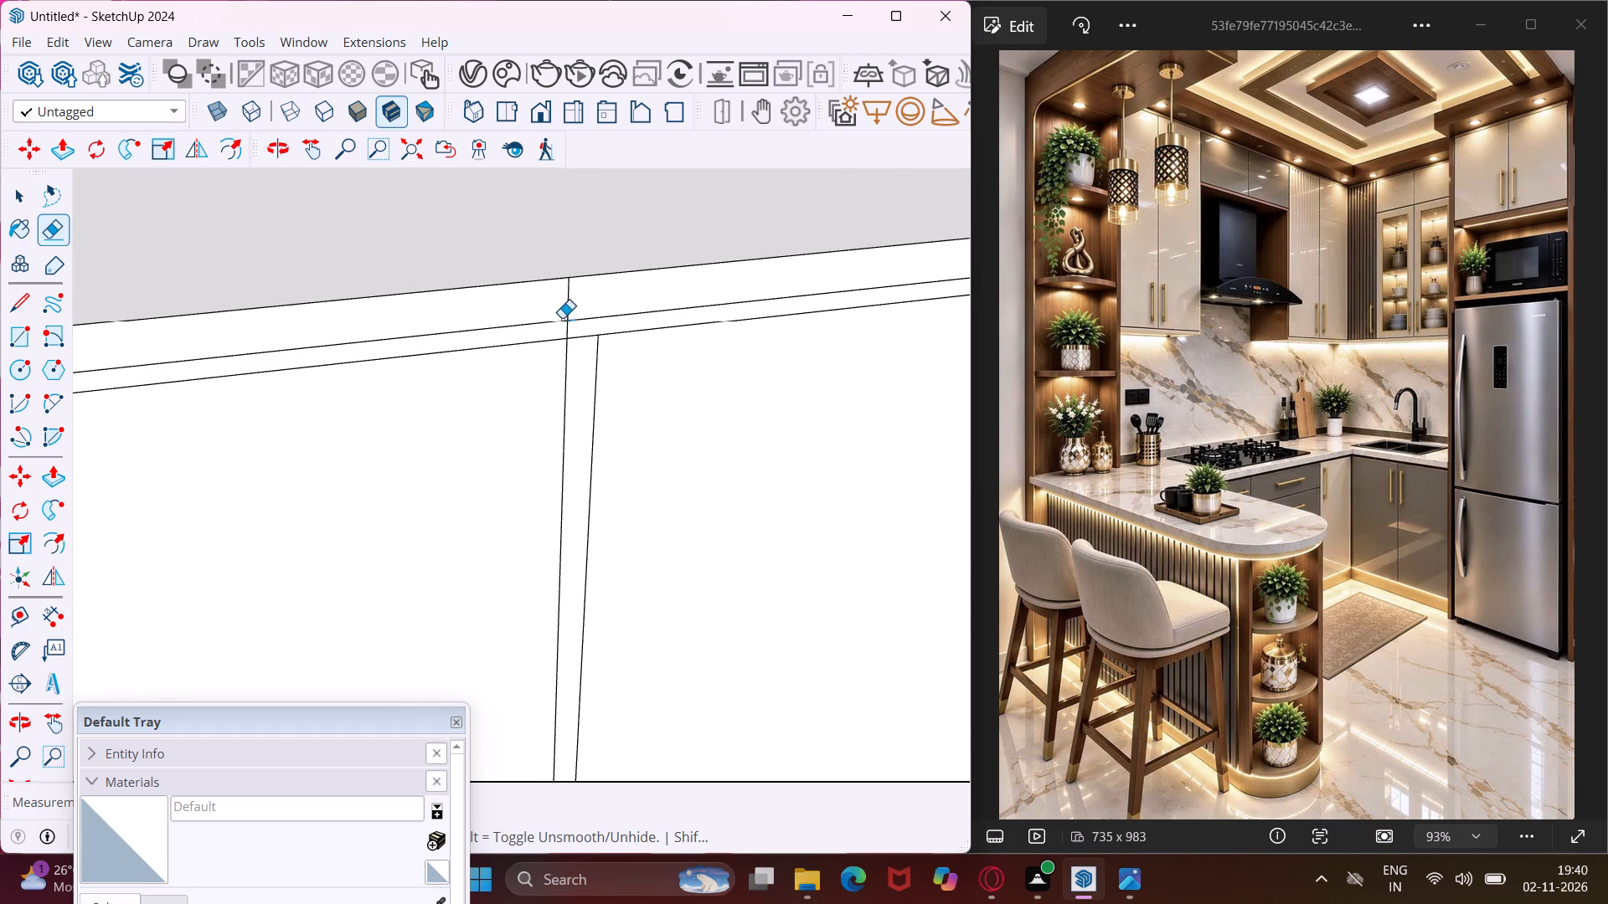
pyautogui.click(568, 299)
pyautogui.click(568, 327)
# Erase the divider line stubs crossing the top strip above the door gap of the tall upper cabinet across the hood bay.
pyautogui.scroll(-17, 582, 311)
pyautogui.scroll(-6, 583, 300)
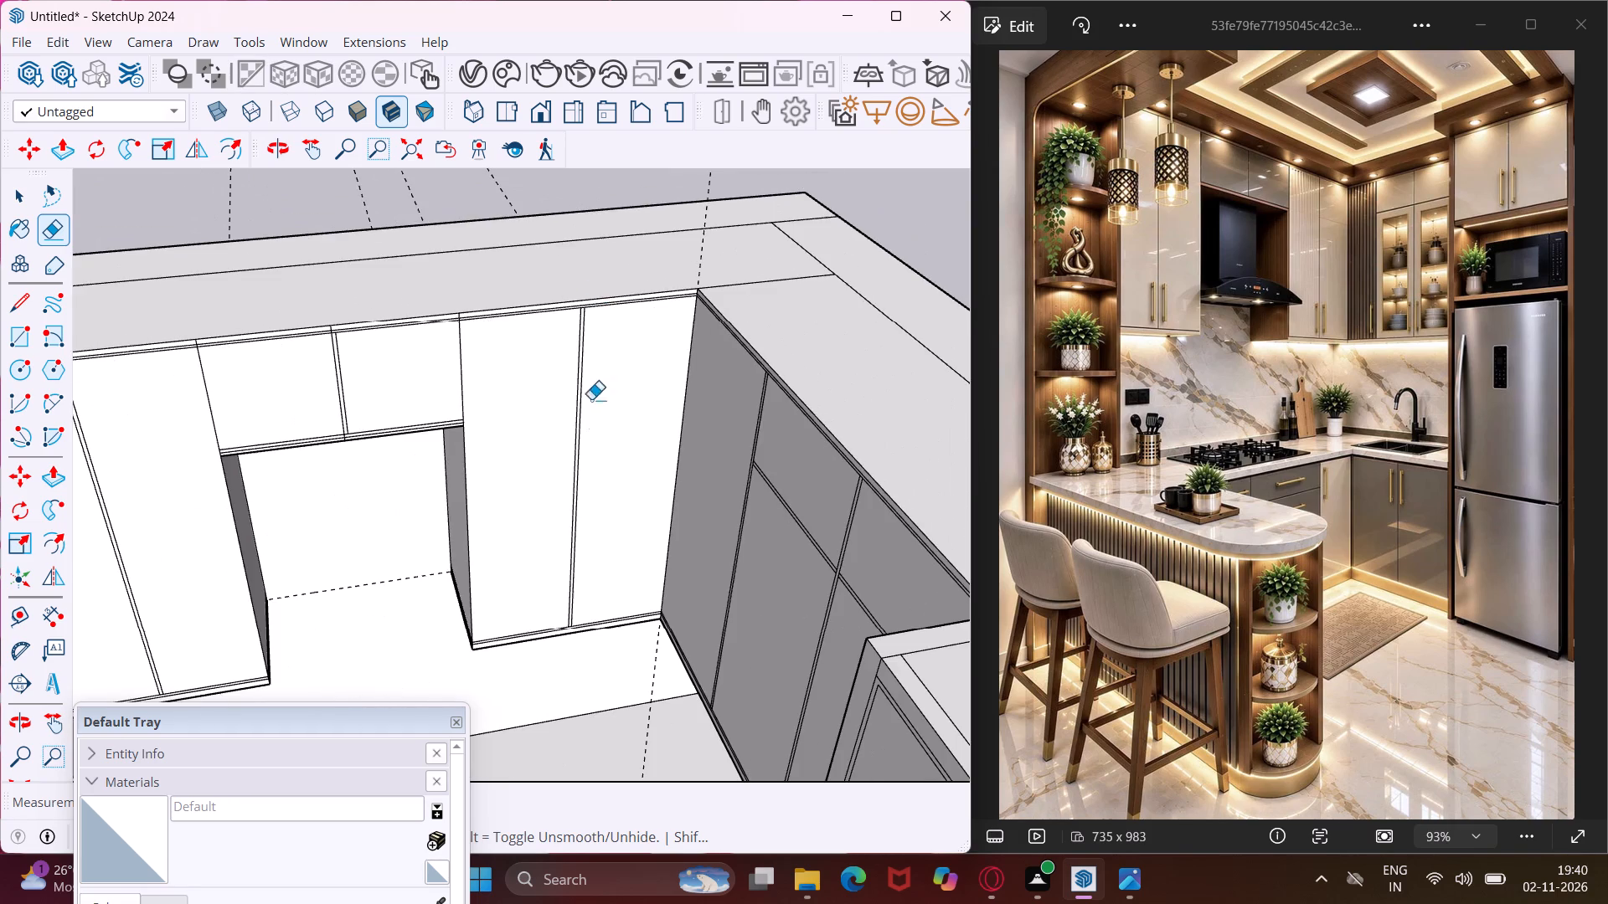
pyautogui.scroll(14, 565, 611)
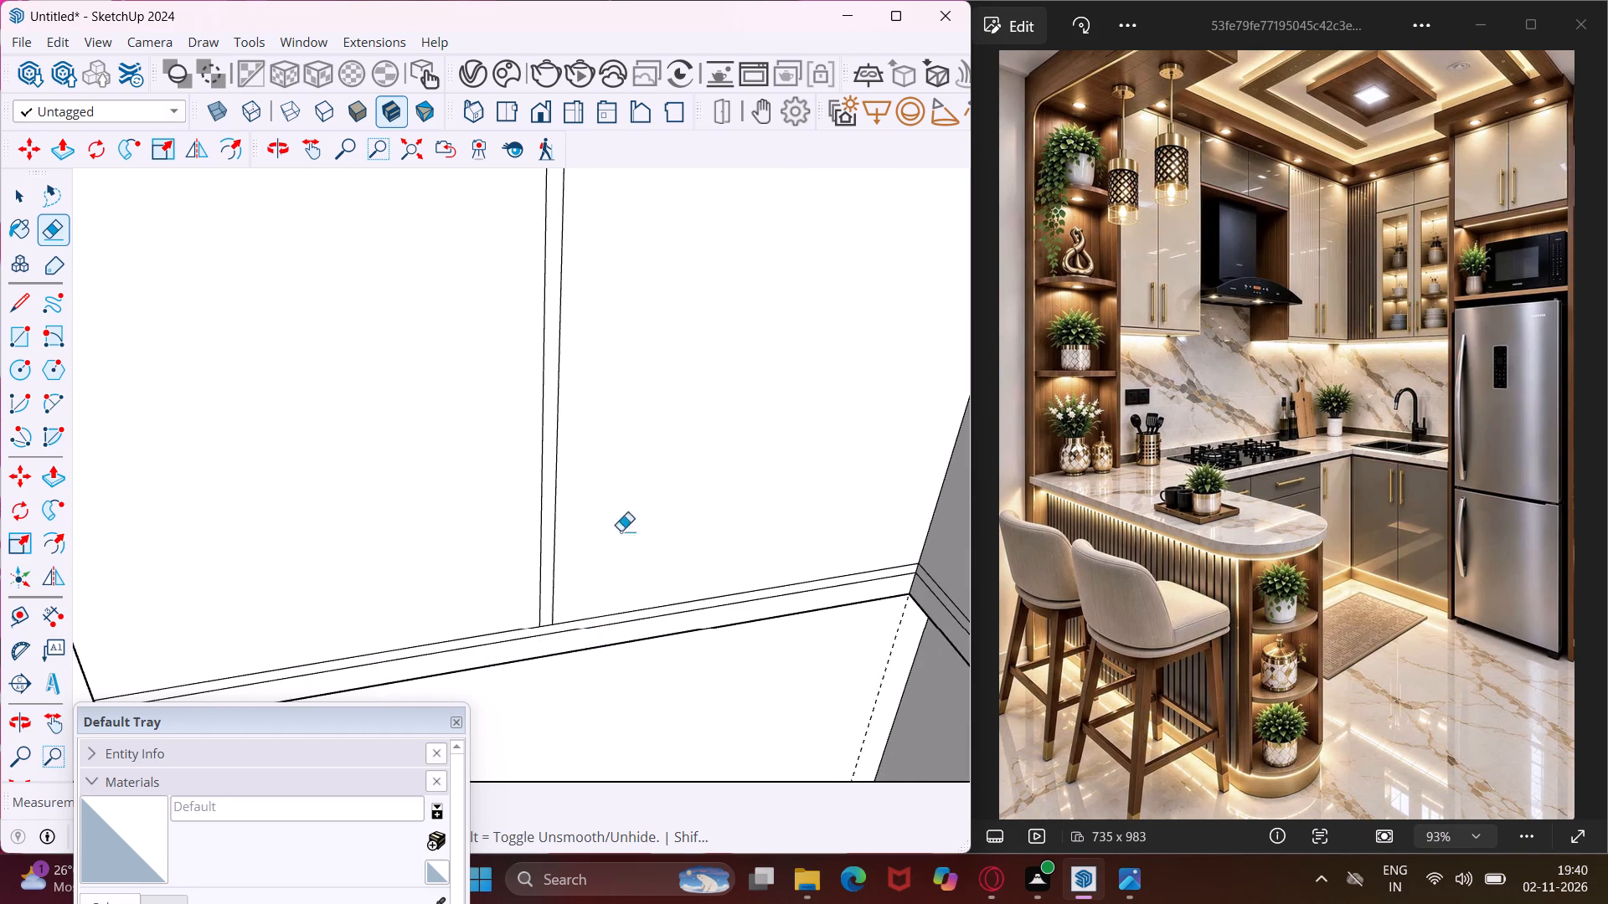
pyautogui.scroll(-18, 639, 483)
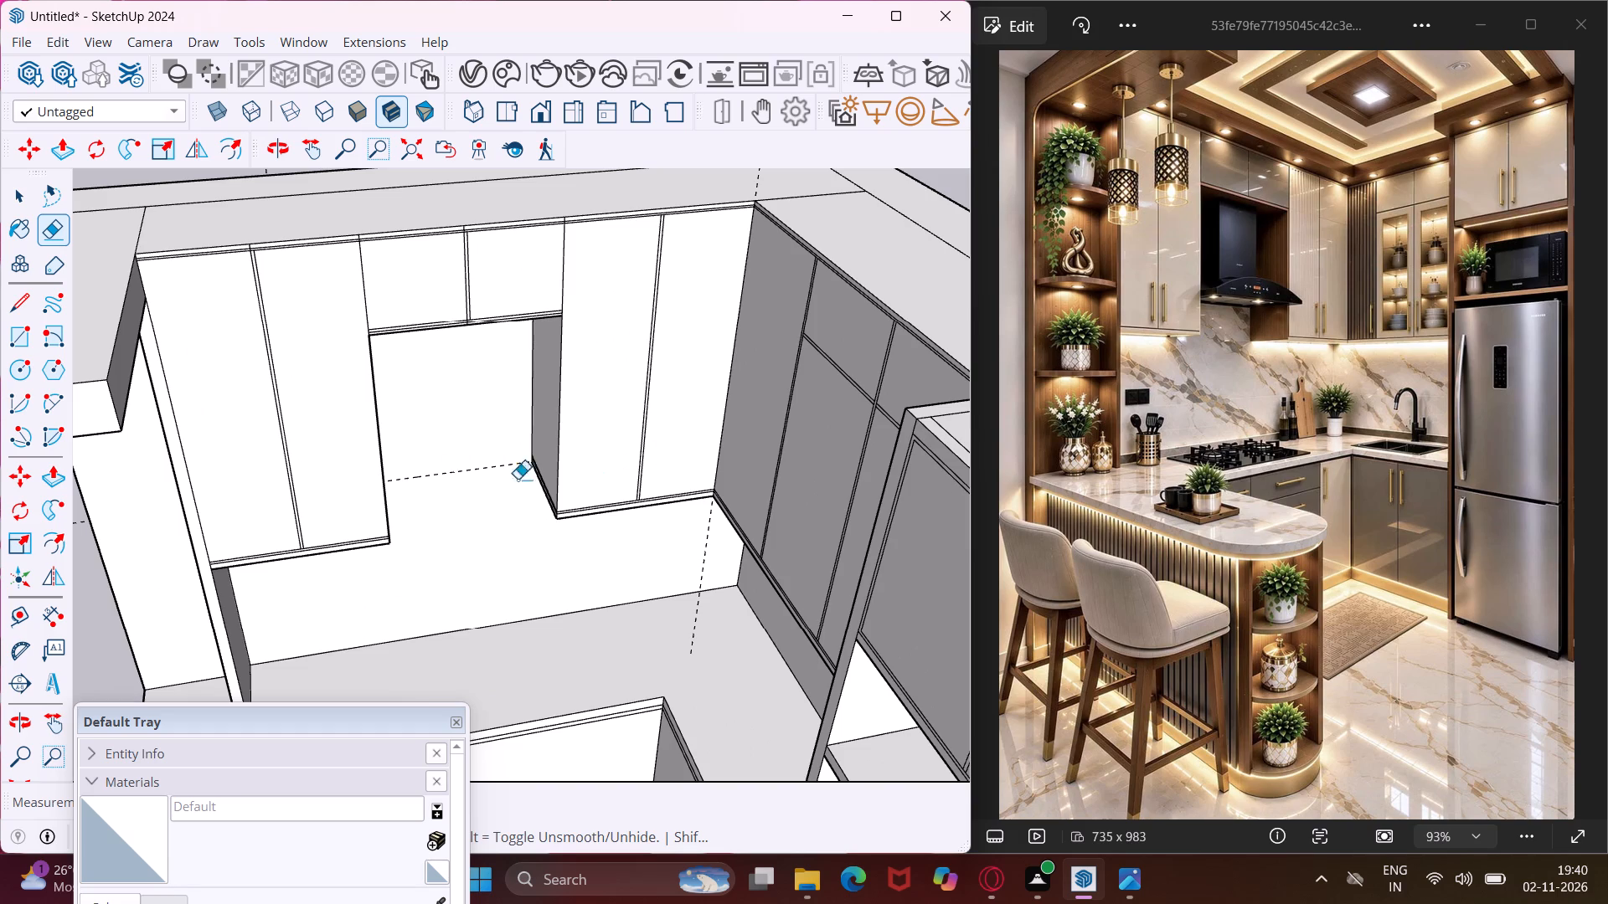
pyautogui.scroll(16, 255, 247)
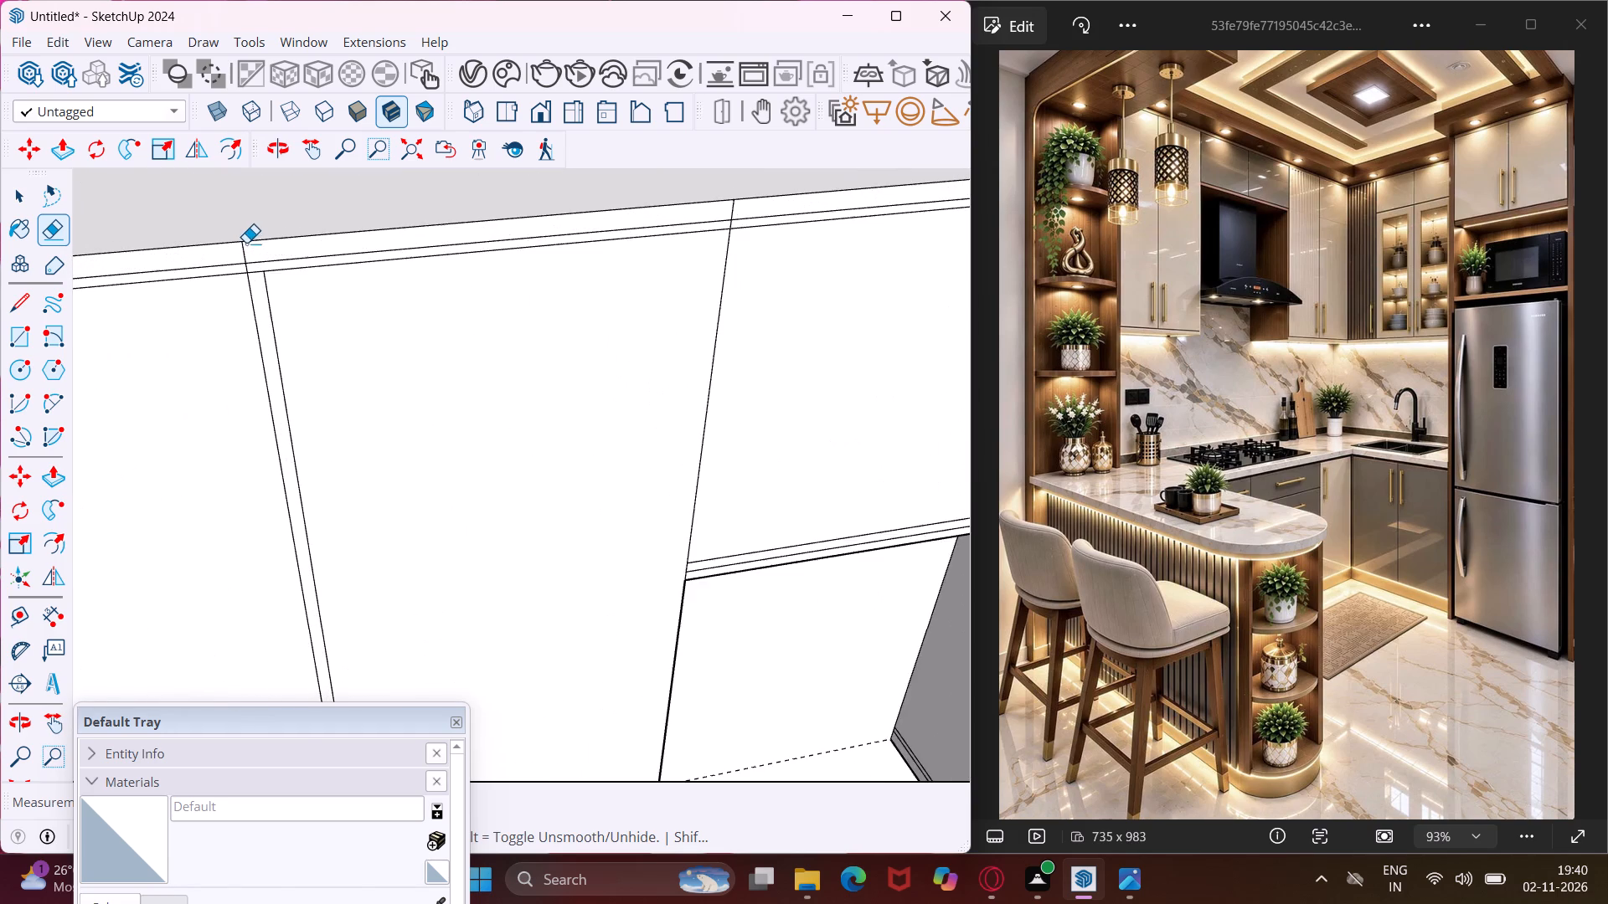
pyautogui.scroll(10, 243, 251)
pyautogui.click(243, 252)
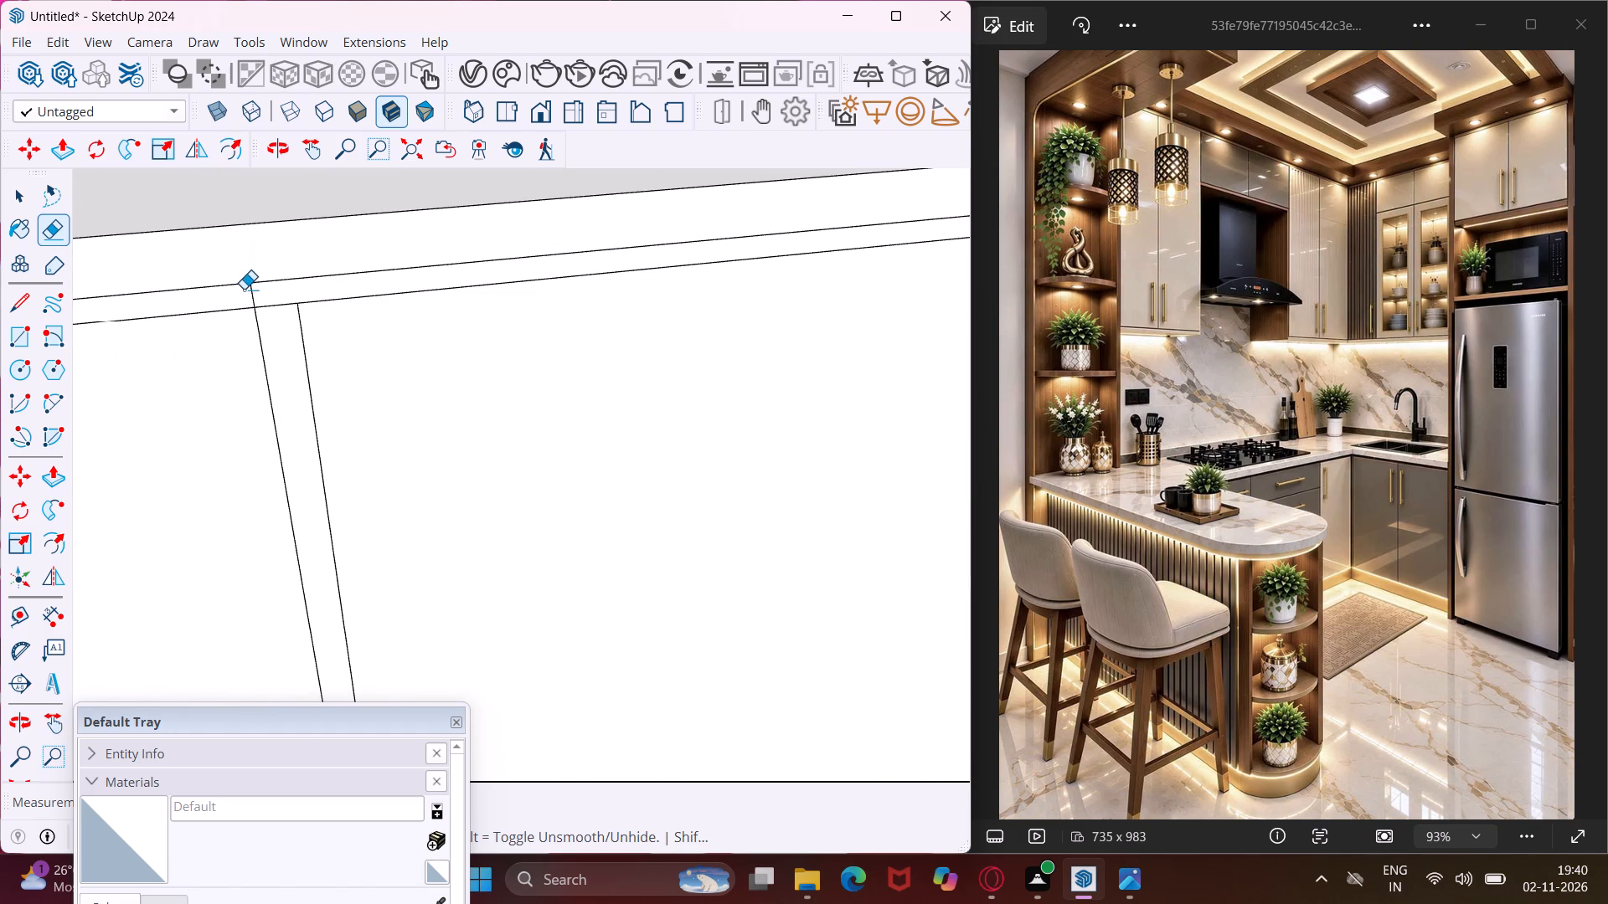
pyautogui.click(250, 294)
# Erase the line stubs crossing the top strip where that tall cabinet meets the short cabinets above the hood bay.
pyautogui.scroll(-11, 219, 357)
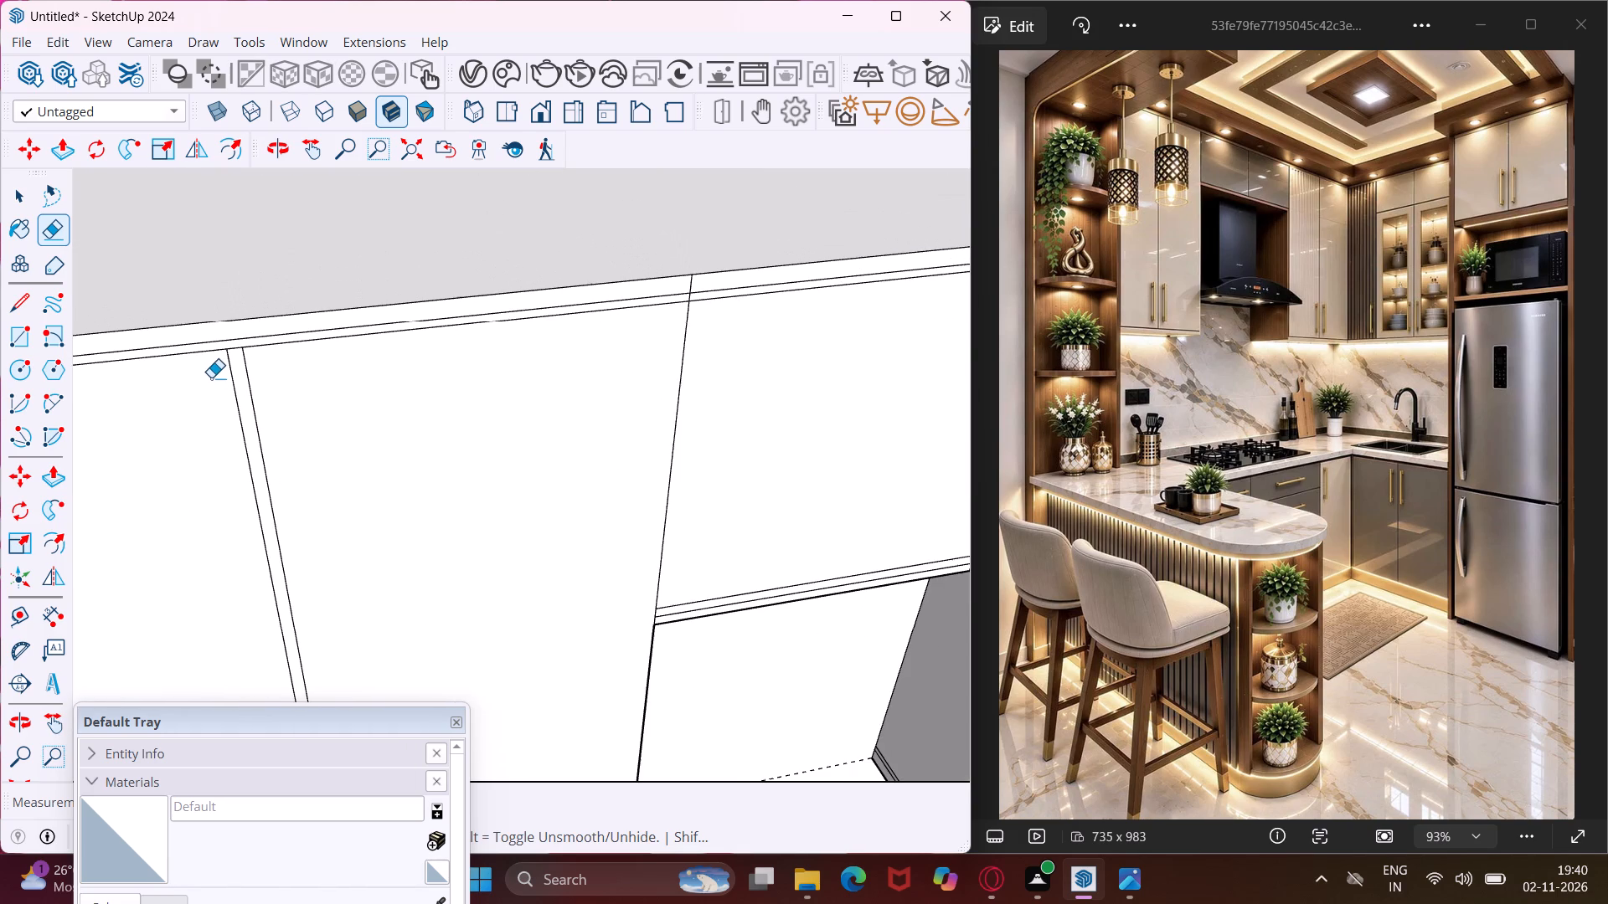
pyautogui.scroll(3, 683, 290)
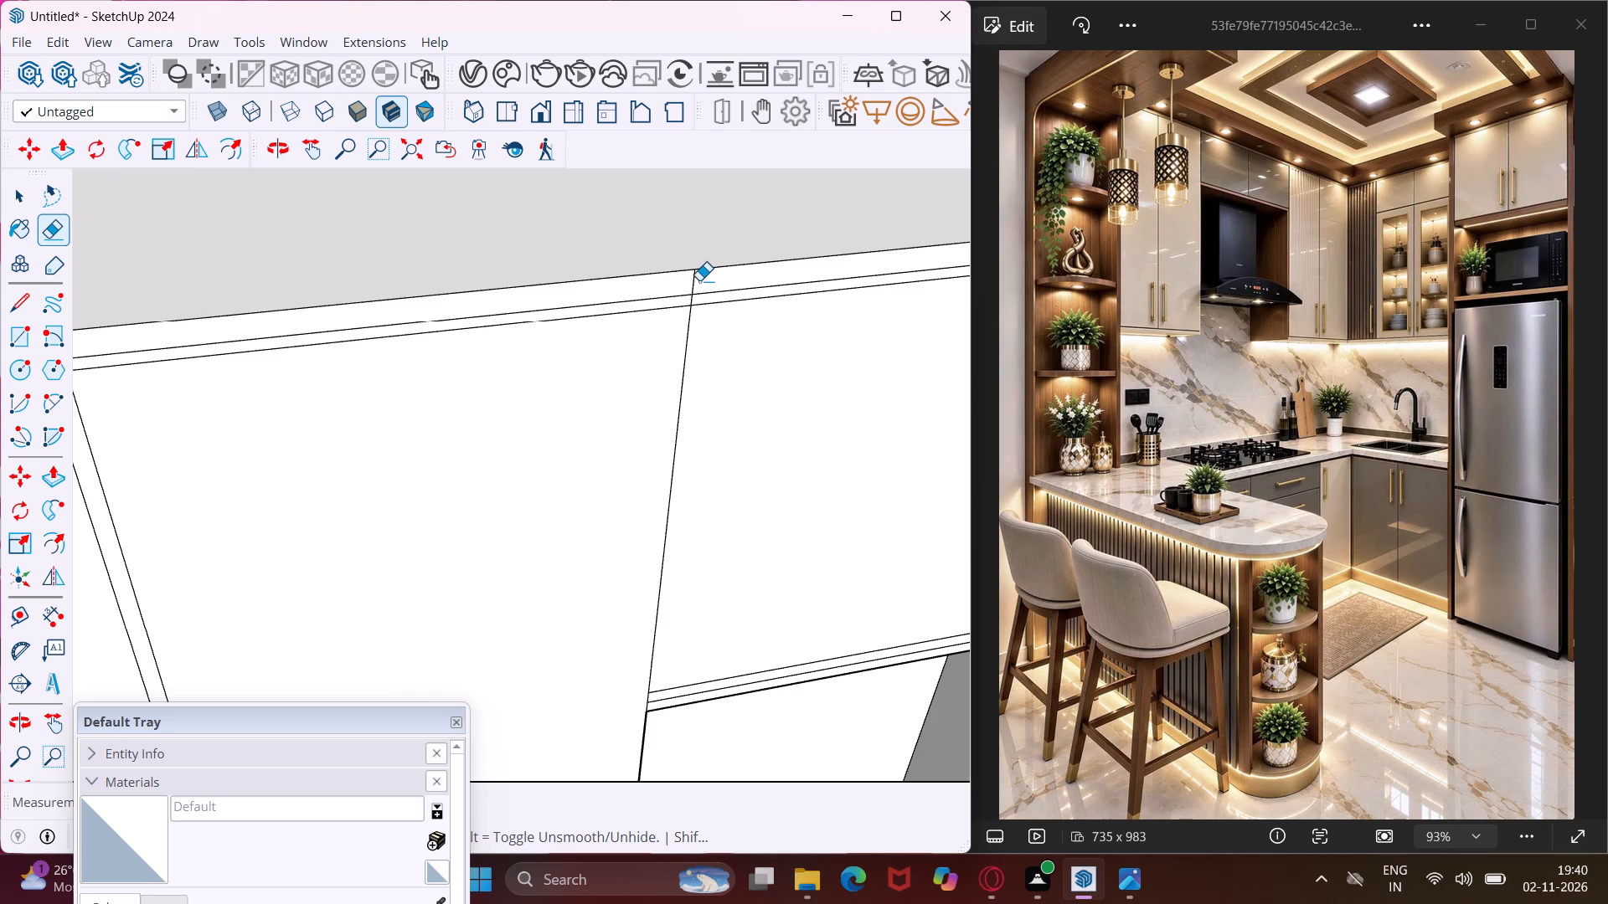
pyautogui.click(693, 280)
pyautogui.scroll(8, 680, 334)
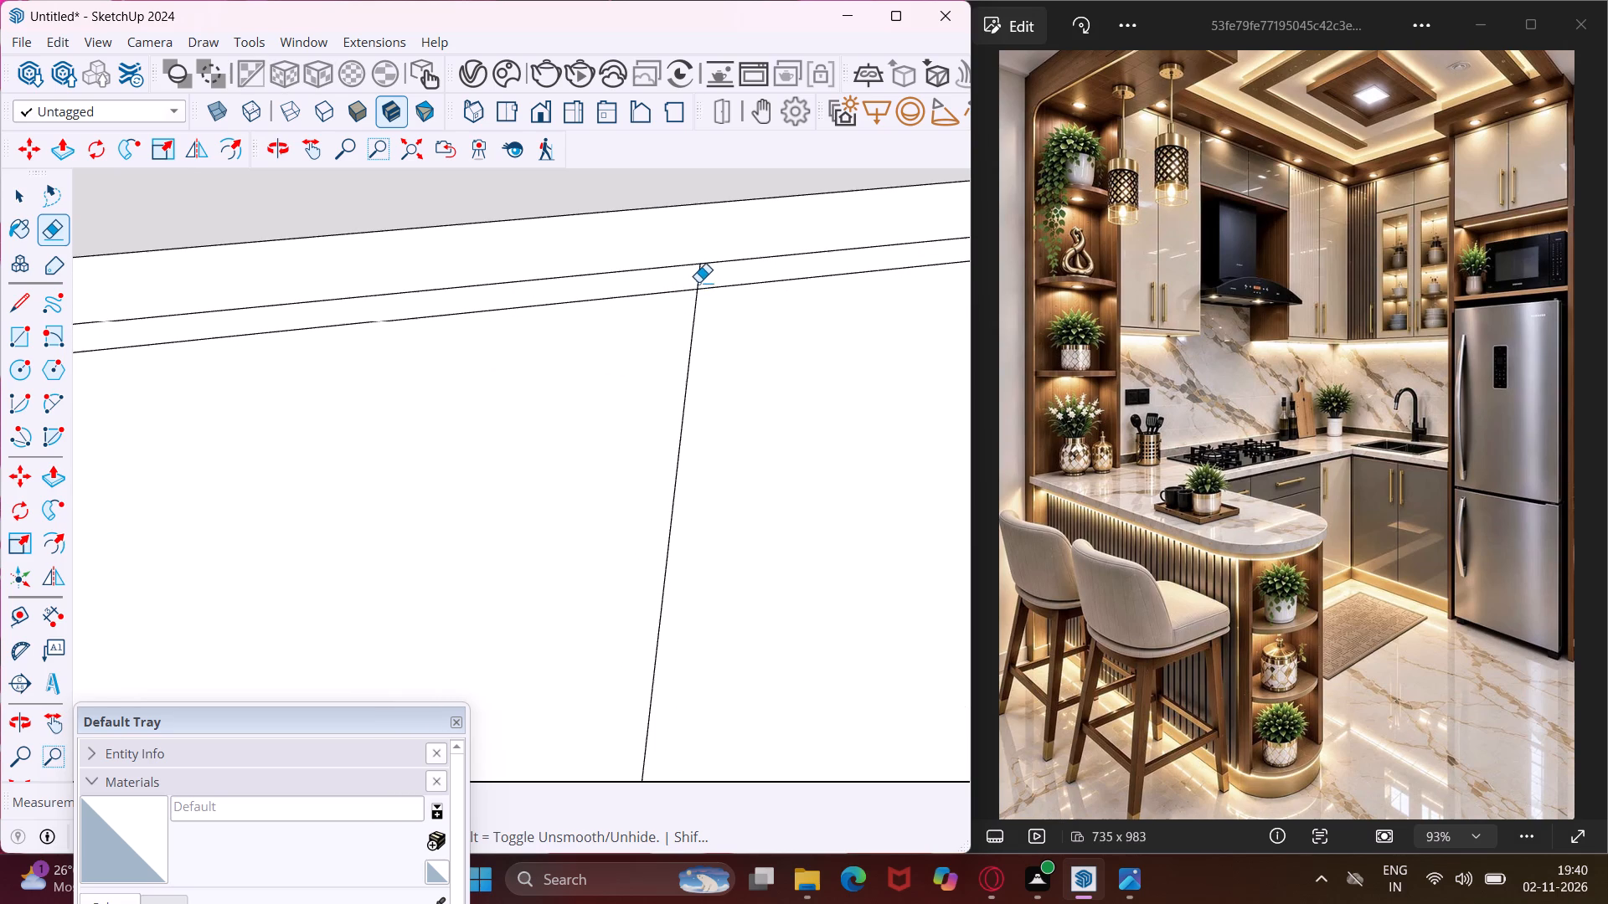
pyautogui.click(698, 282)
# Erase the divider line stubs crossing the top strip above the gap between the two short doors over the hood bay.
pyautogui.scroll(-15, 346, 424)
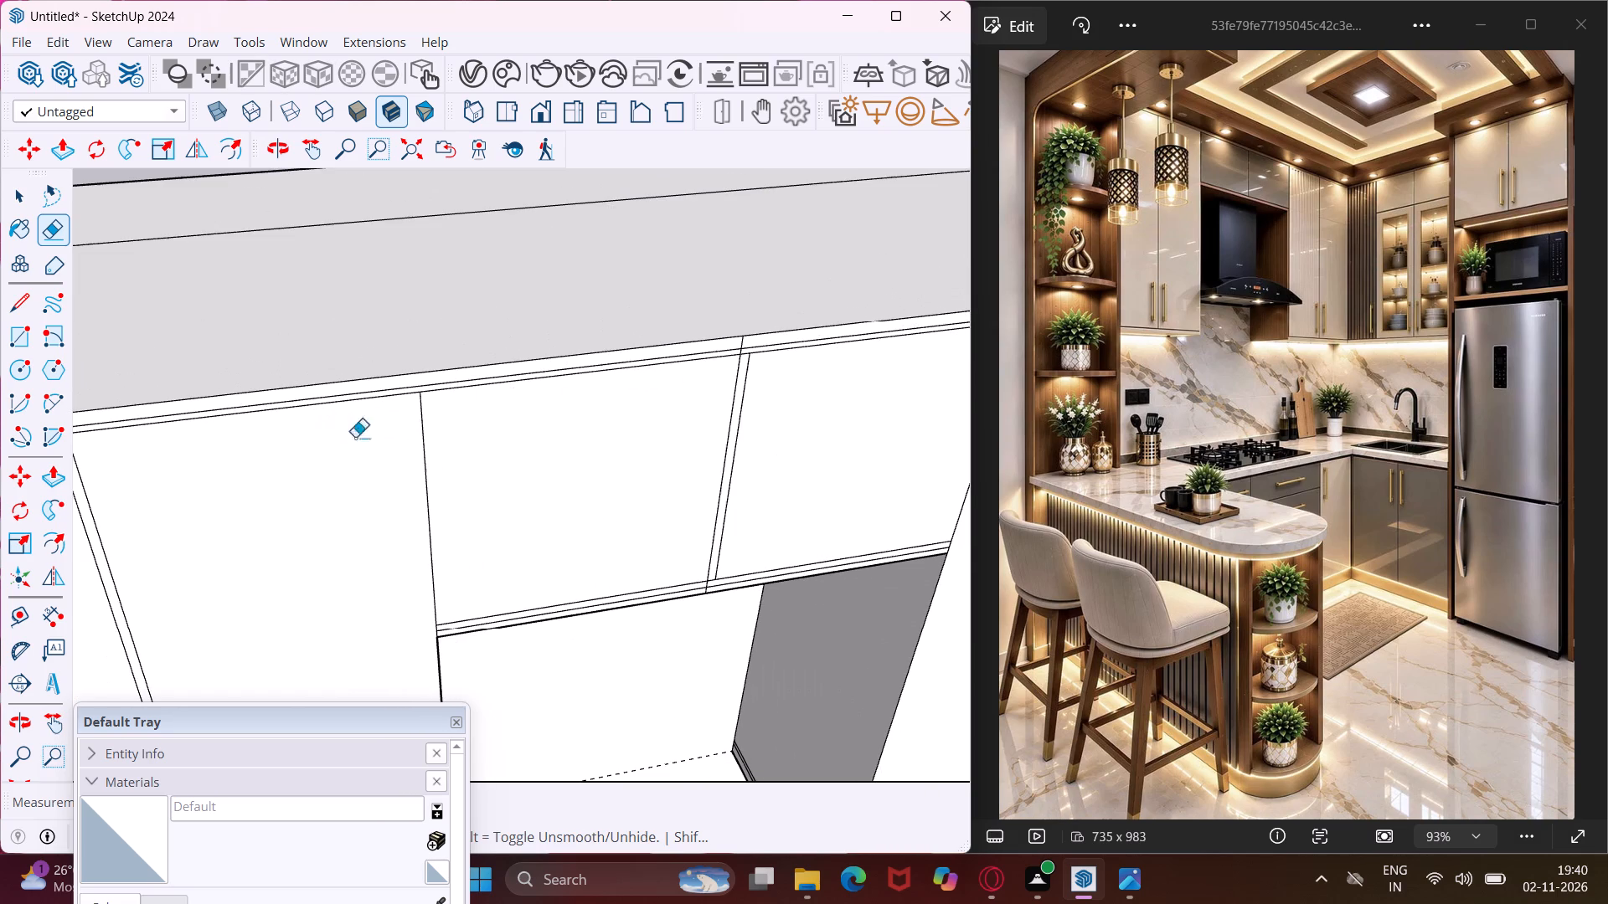
pyautogui.scroll(18, 770, 339)
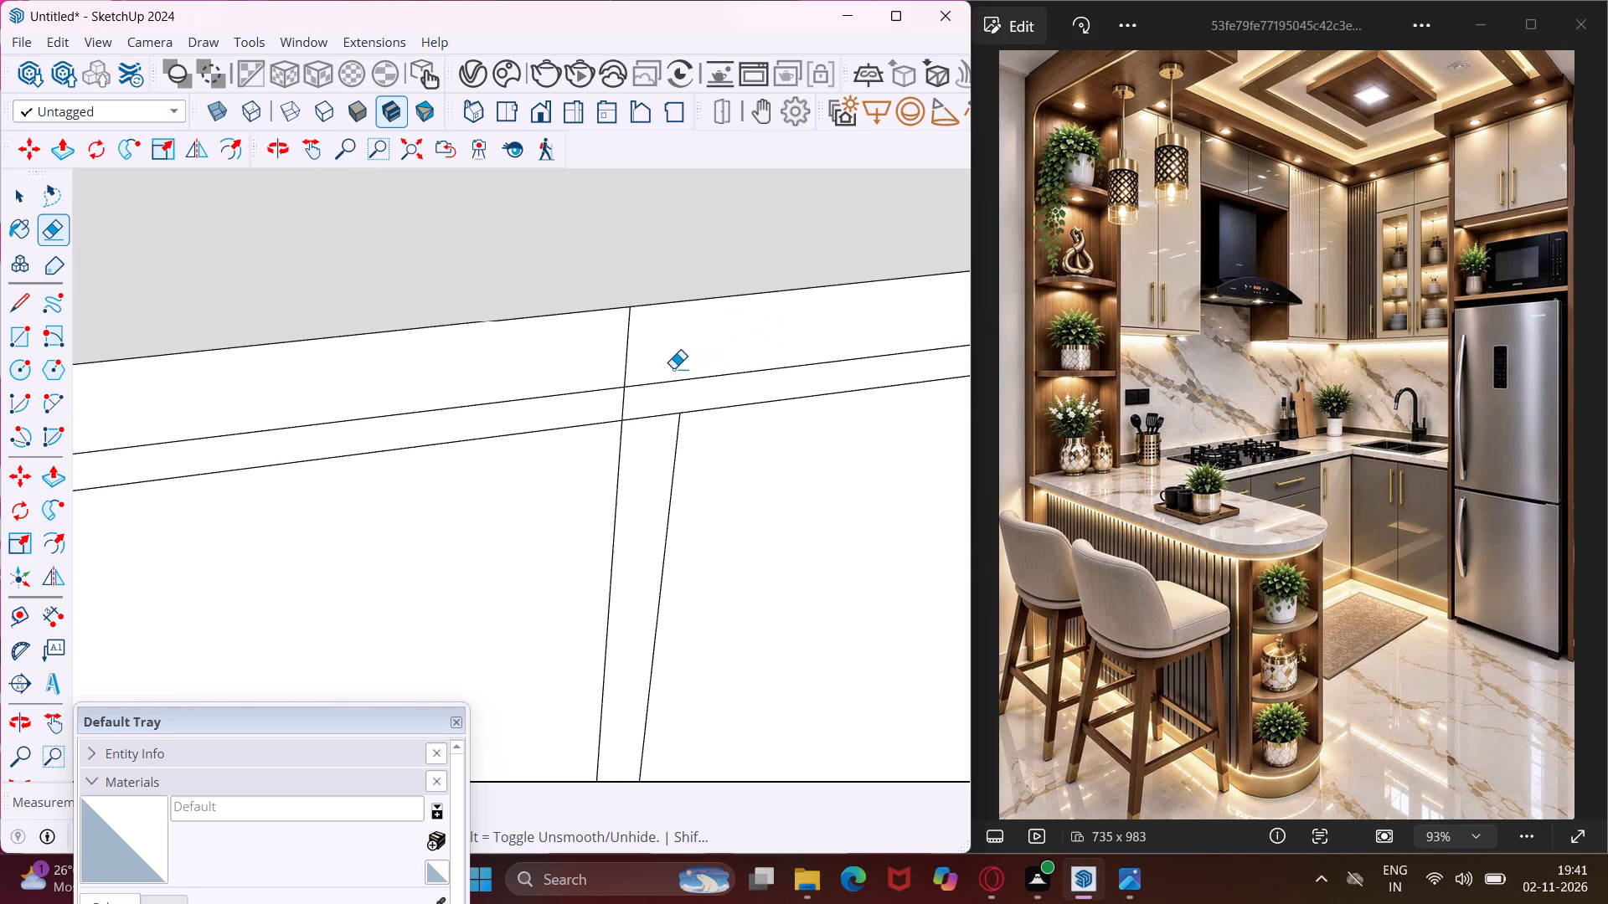
pyautogui.click(626, 360)
pyautogui.click(619, 405)
# Erase the line stubs crossing the top strip where the short hood-bay cabinets meet the tall cabinet nearest the corner.
pyautogui.scroll(-6, 620, 390)
pyautogui.scroll(-14, 513, 364)
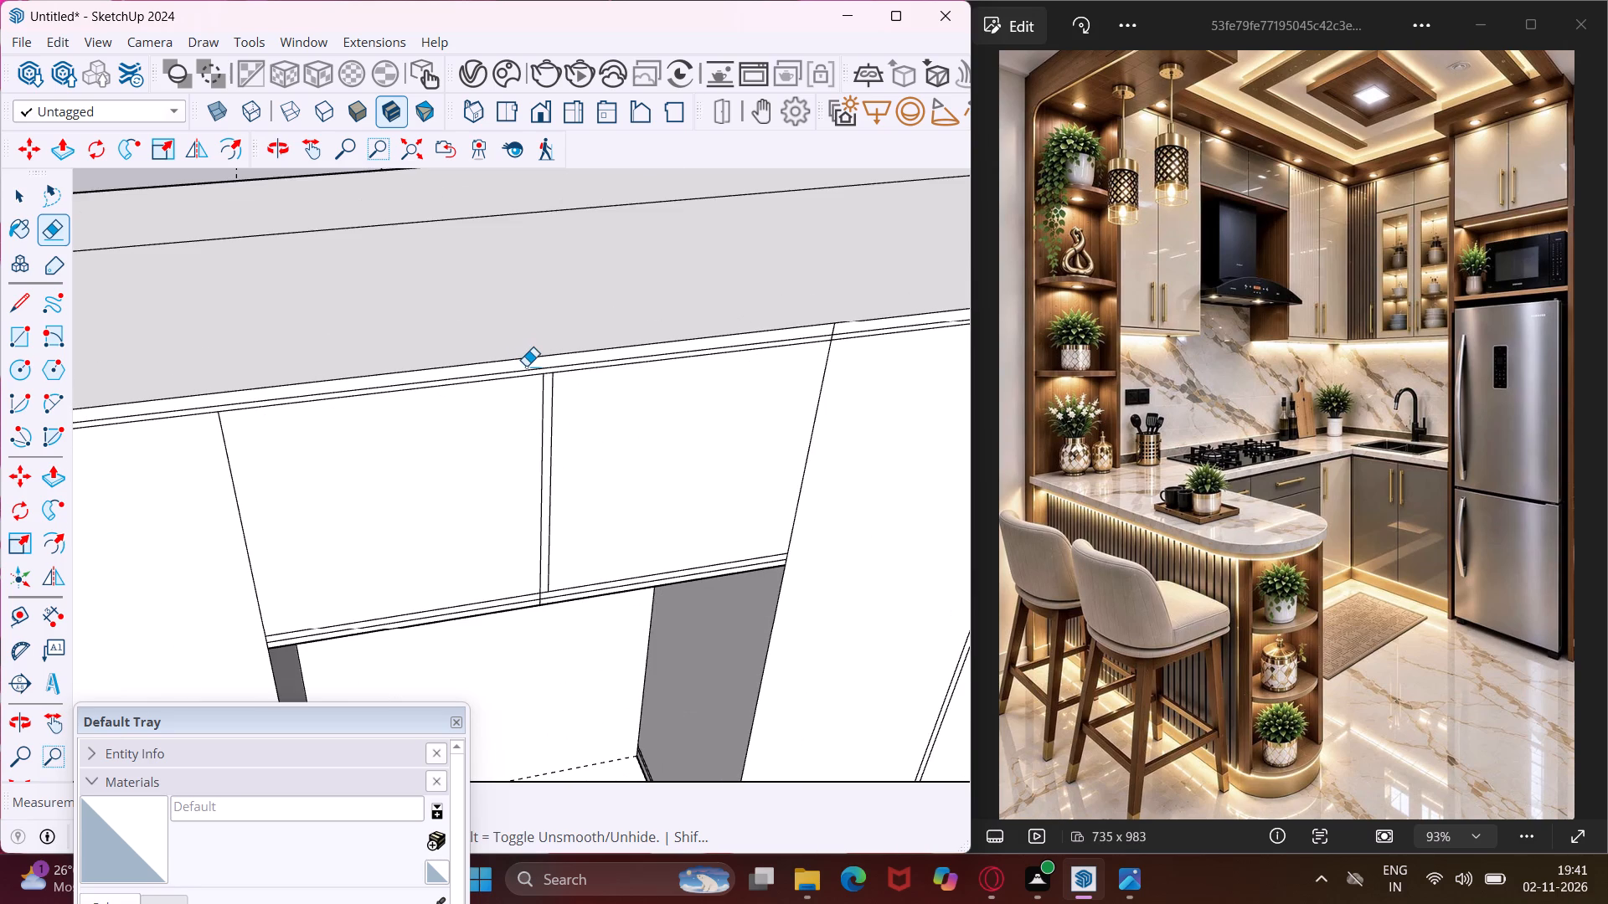
pyautogui.scroll(-4, 513, 383)
pyautogui.scroll(10, 770, 349)
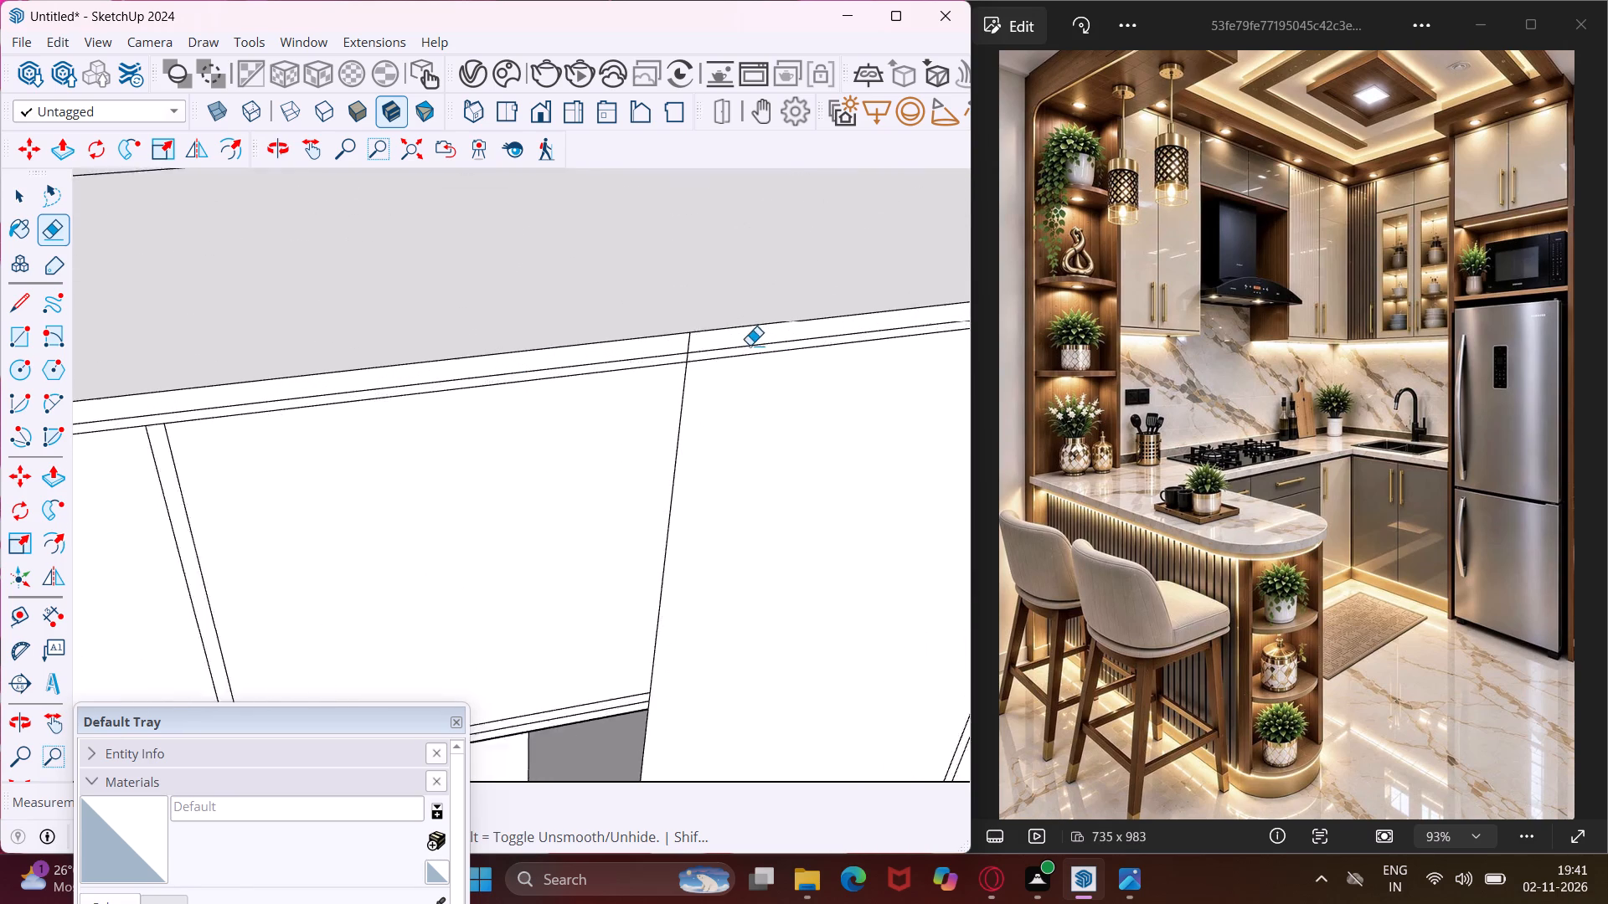
pyautogui.scroll(8, 750, 345)
pyautogui.click(616, 348)
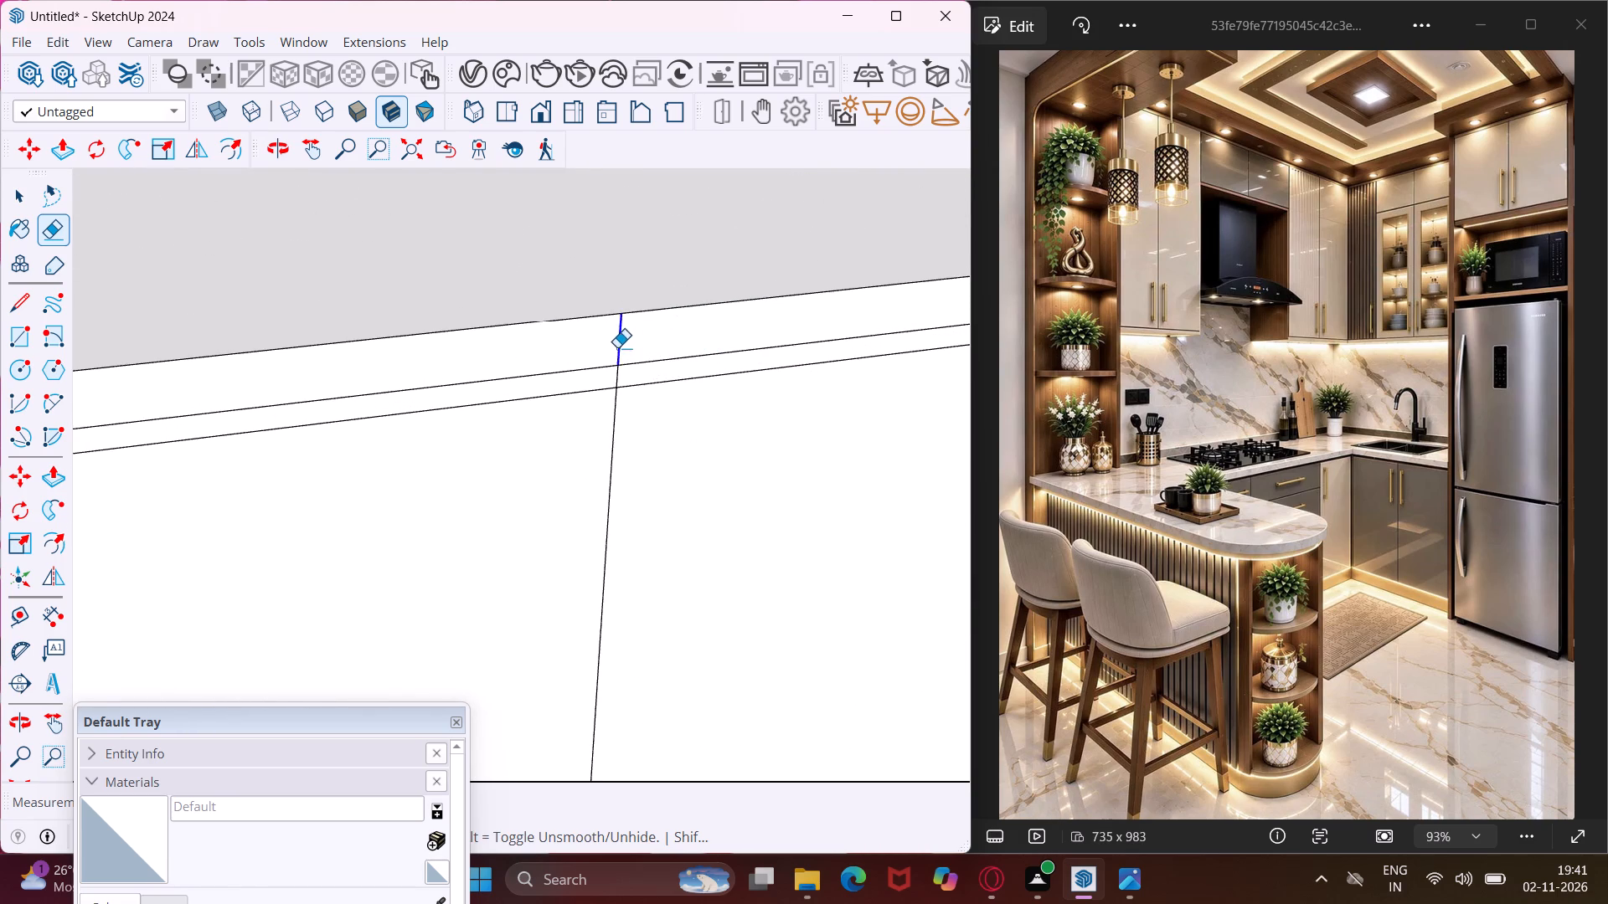
pyautogui.click(615, 383)
pyautogui.scroll(-20, 686, 306)
pyautogui.scroll(-16, 674, 353)
pyautogui.press('Escape')
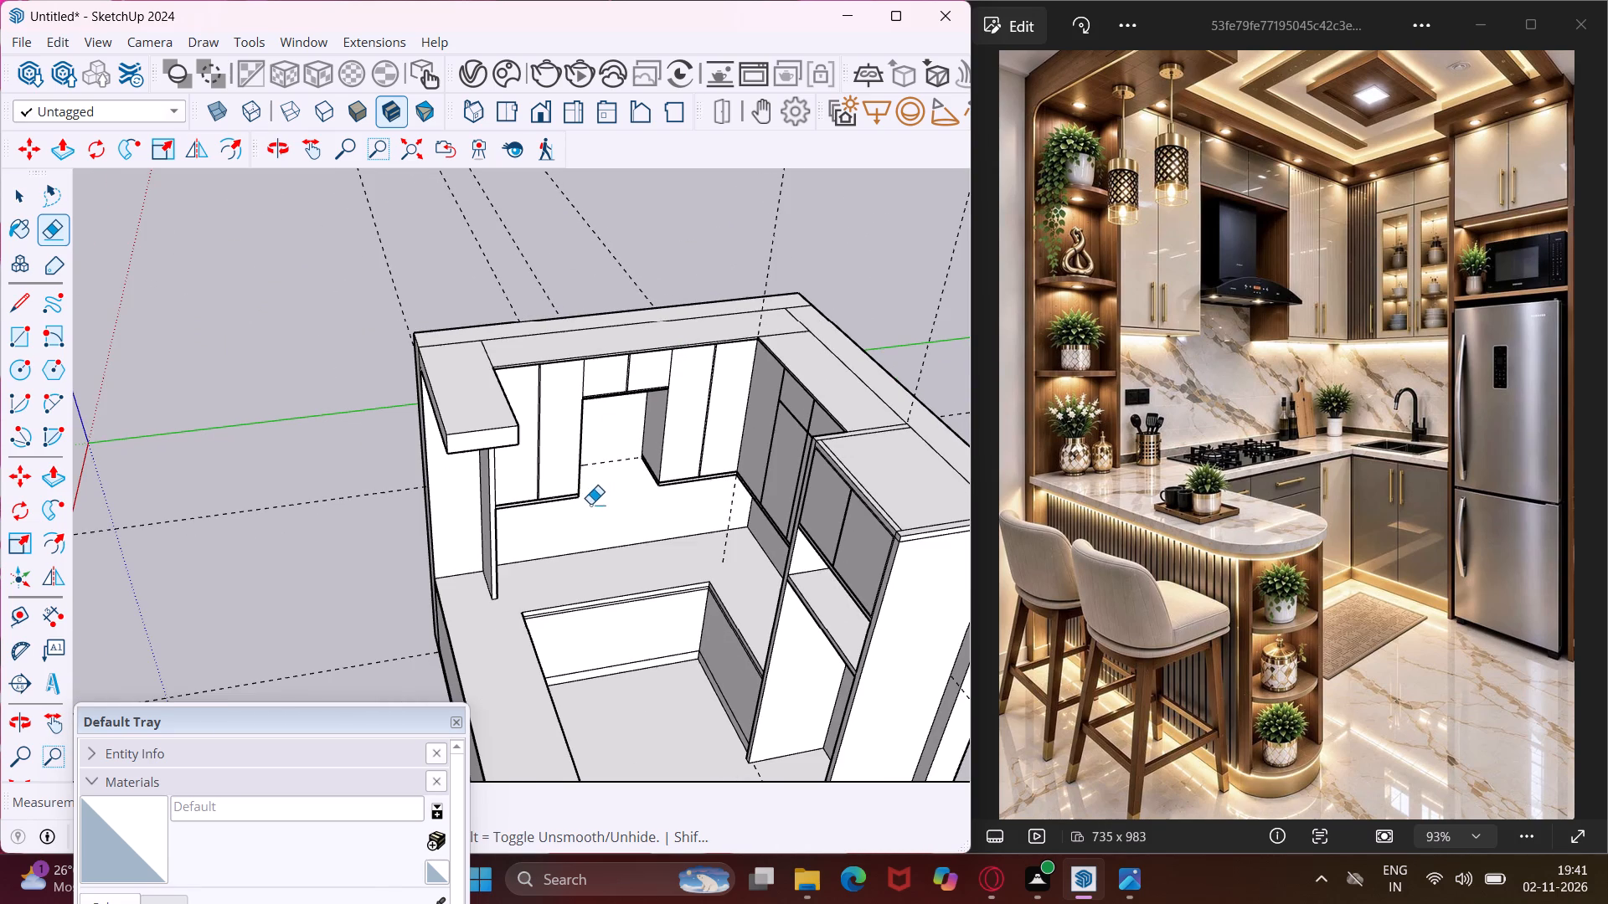
pyautogui.press('space')
# Offset the outline of the tall lower door face beside the fridge unit 1" inward to form a door frame.
pyautogui.moveTo(618, 523); pyautogui.dragTo(543, 436, button='middle')
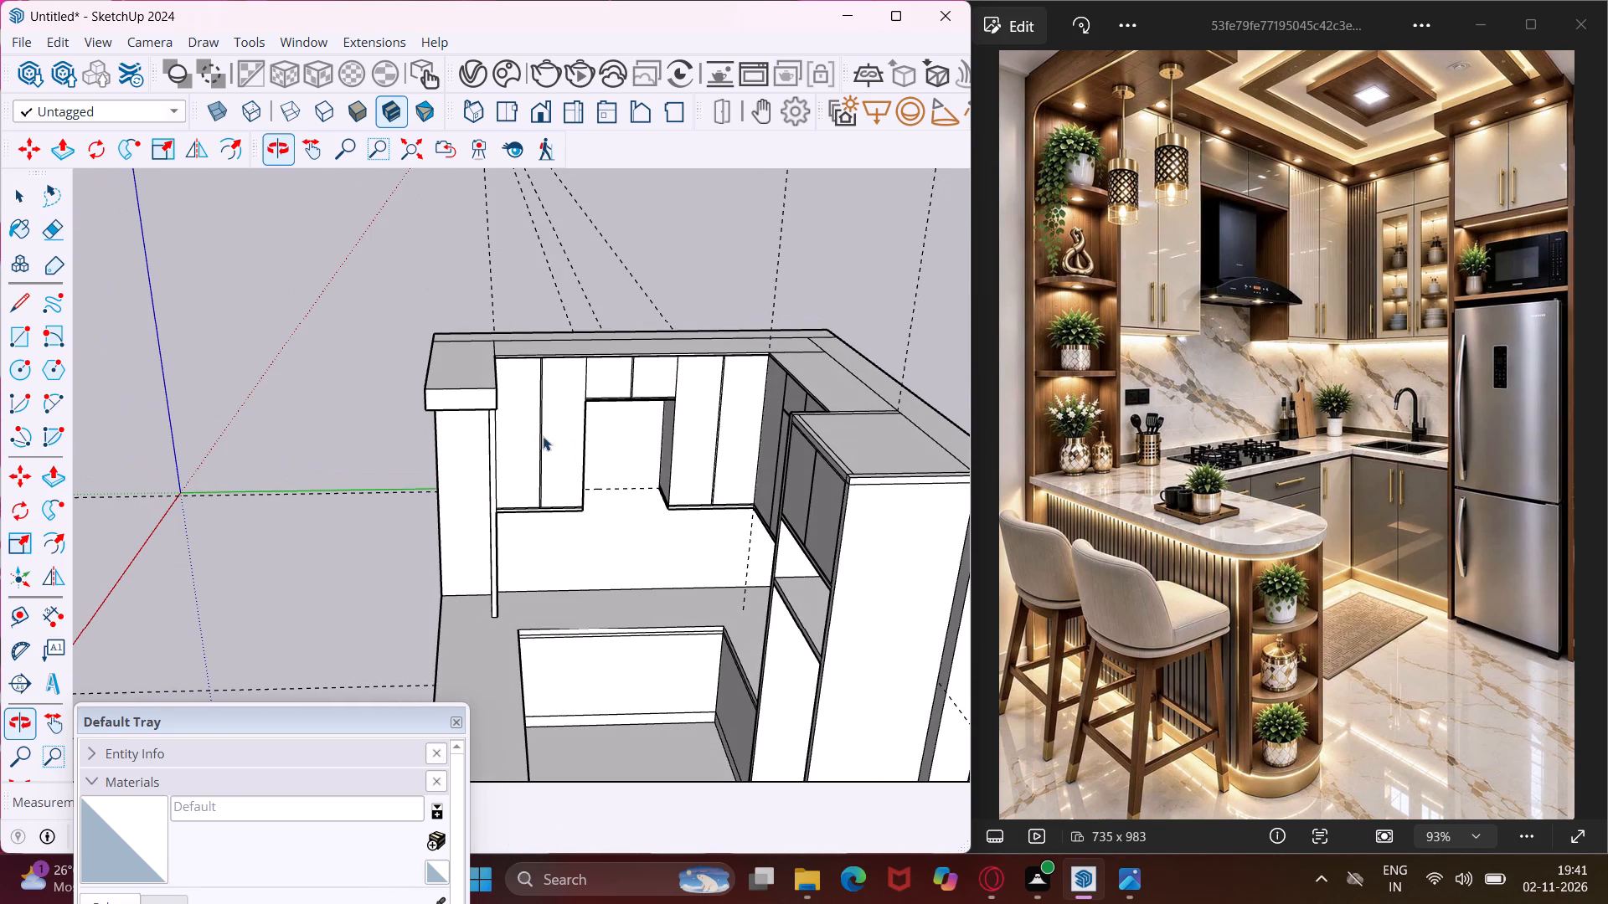
pyautogui.moveTo(642, 475); pyautogui.dragTo(1122, 347, button='middle')
pyautogui.scroll(10, 658, 414)
pyautogui.moveTo(662, 471); pyautogui.dragTo(669, 472, button='middle')
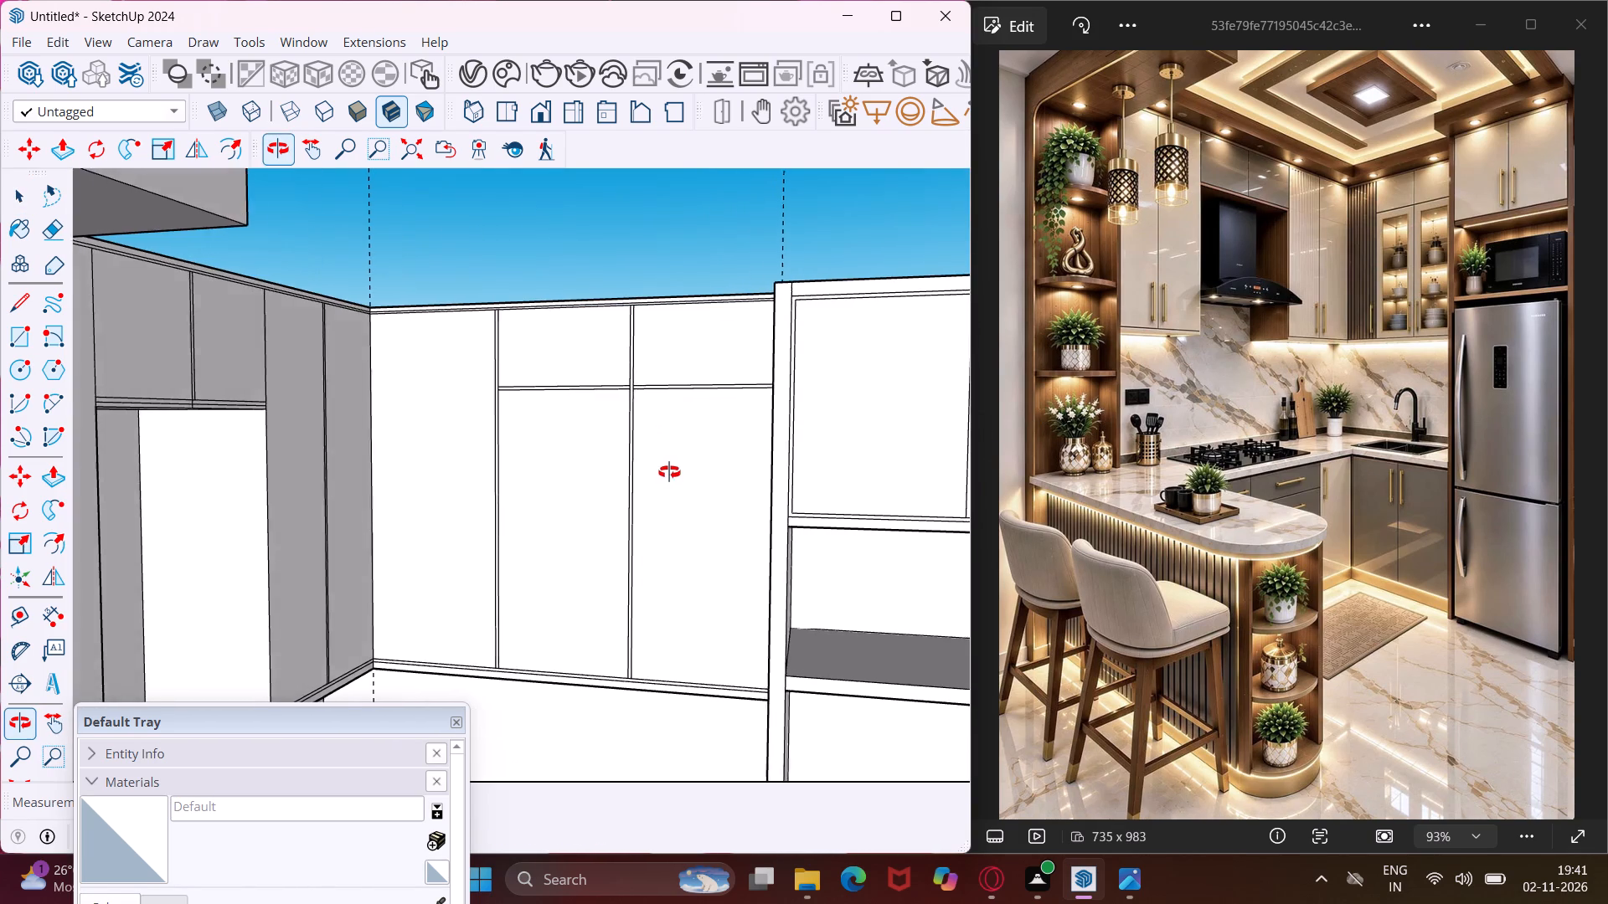
pyautogui.moveTo(669, 472); pyautogui.dragTo(703, 449, button='middle')
pyautogui.scroll(4, 695, 462)
pyautogui.click(695, 469)
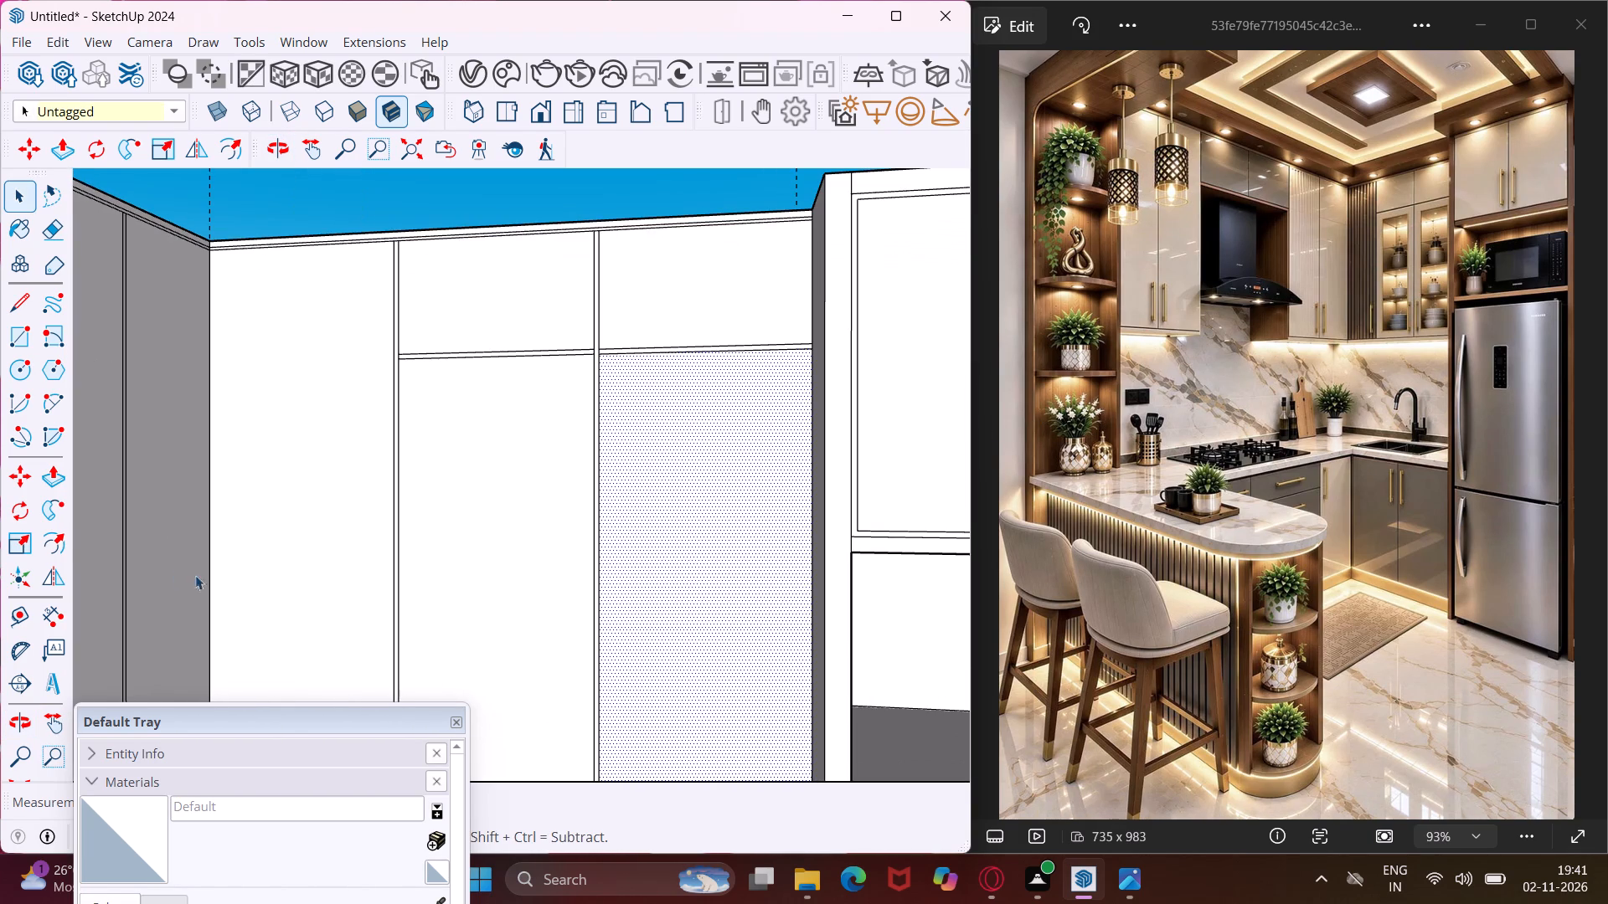
pyautogui.click(64, 538)
pyautogui.click(636, 590)
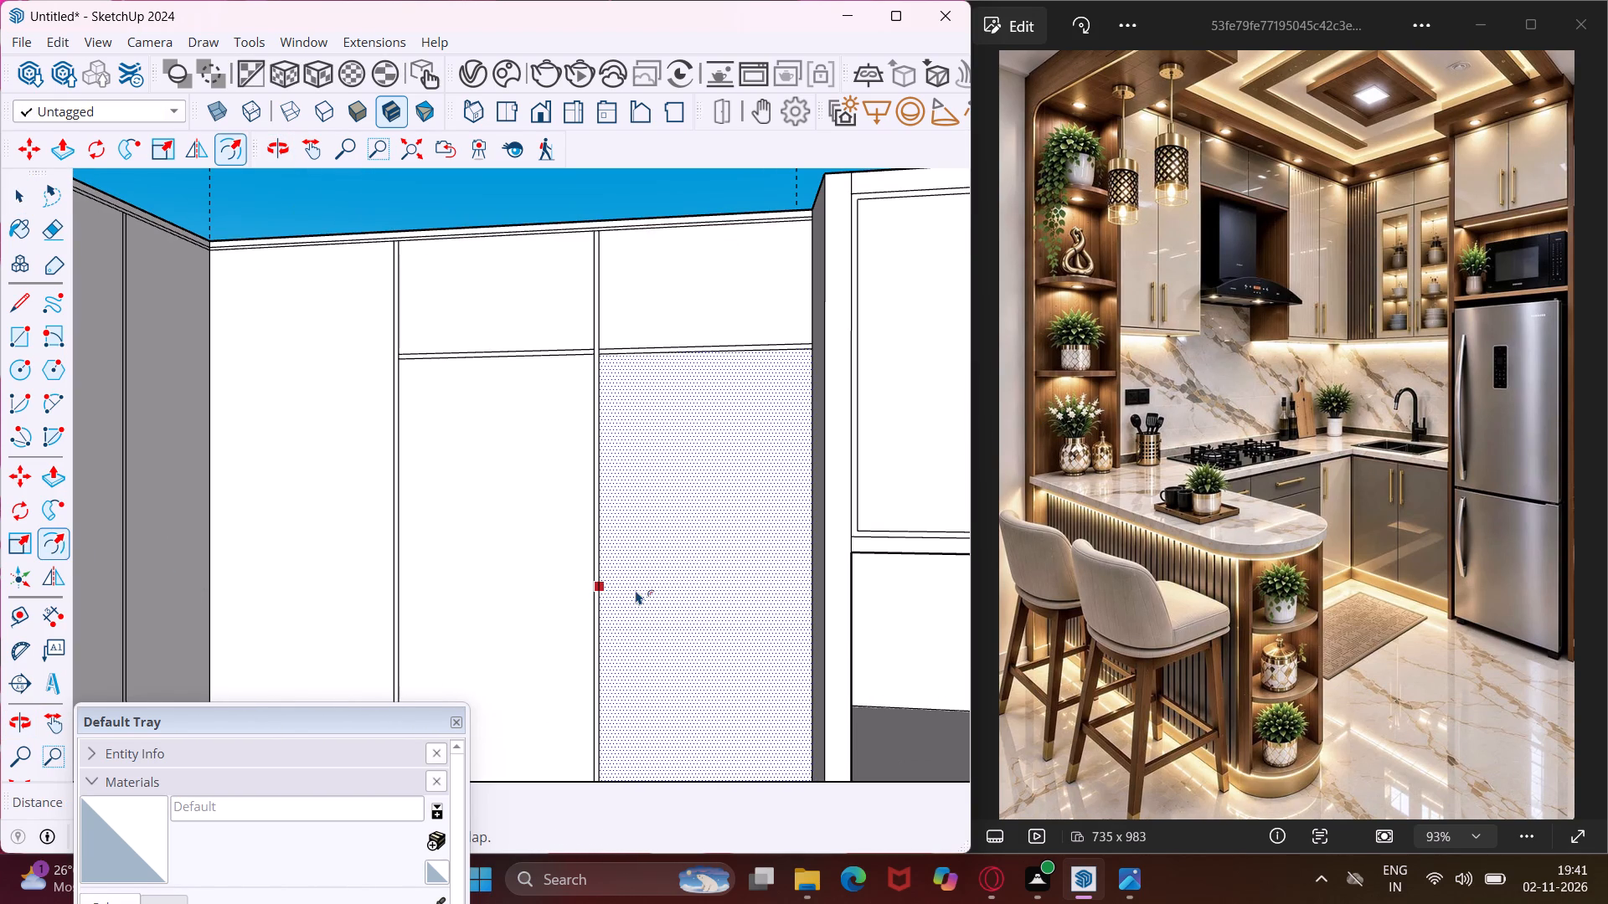
pyautogui.write('1"')
pyautogui.press('Return')
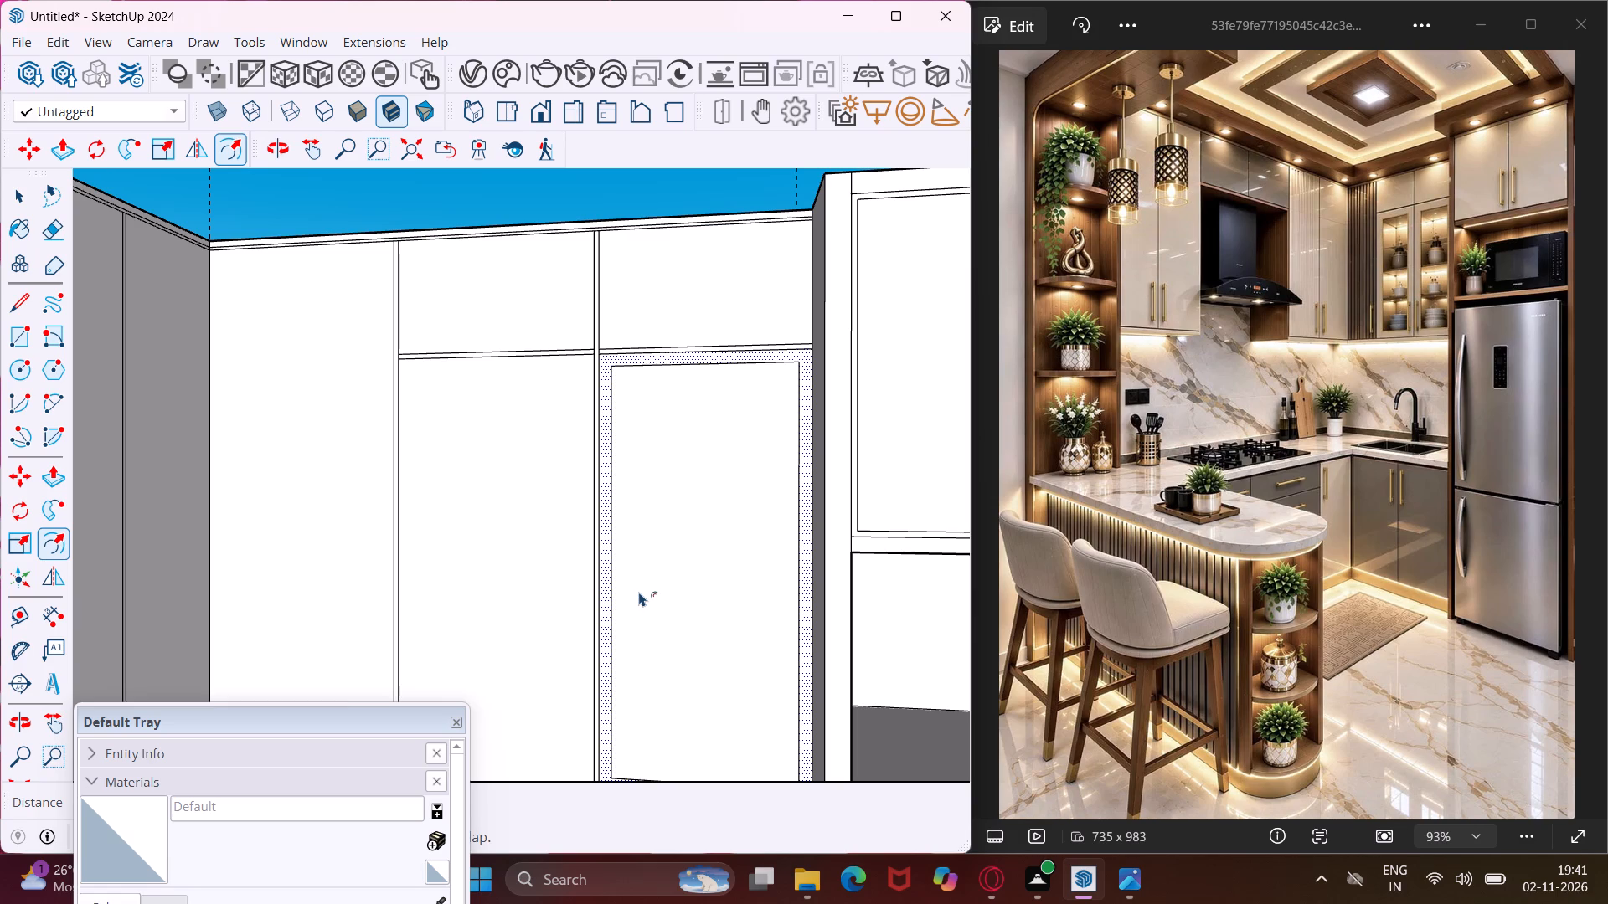
pyautogui.press('Escape')
# Offset the outline of the adjacent tall lower door face 1" inward to form a matching frame.
pyautogui.click(560, 624)
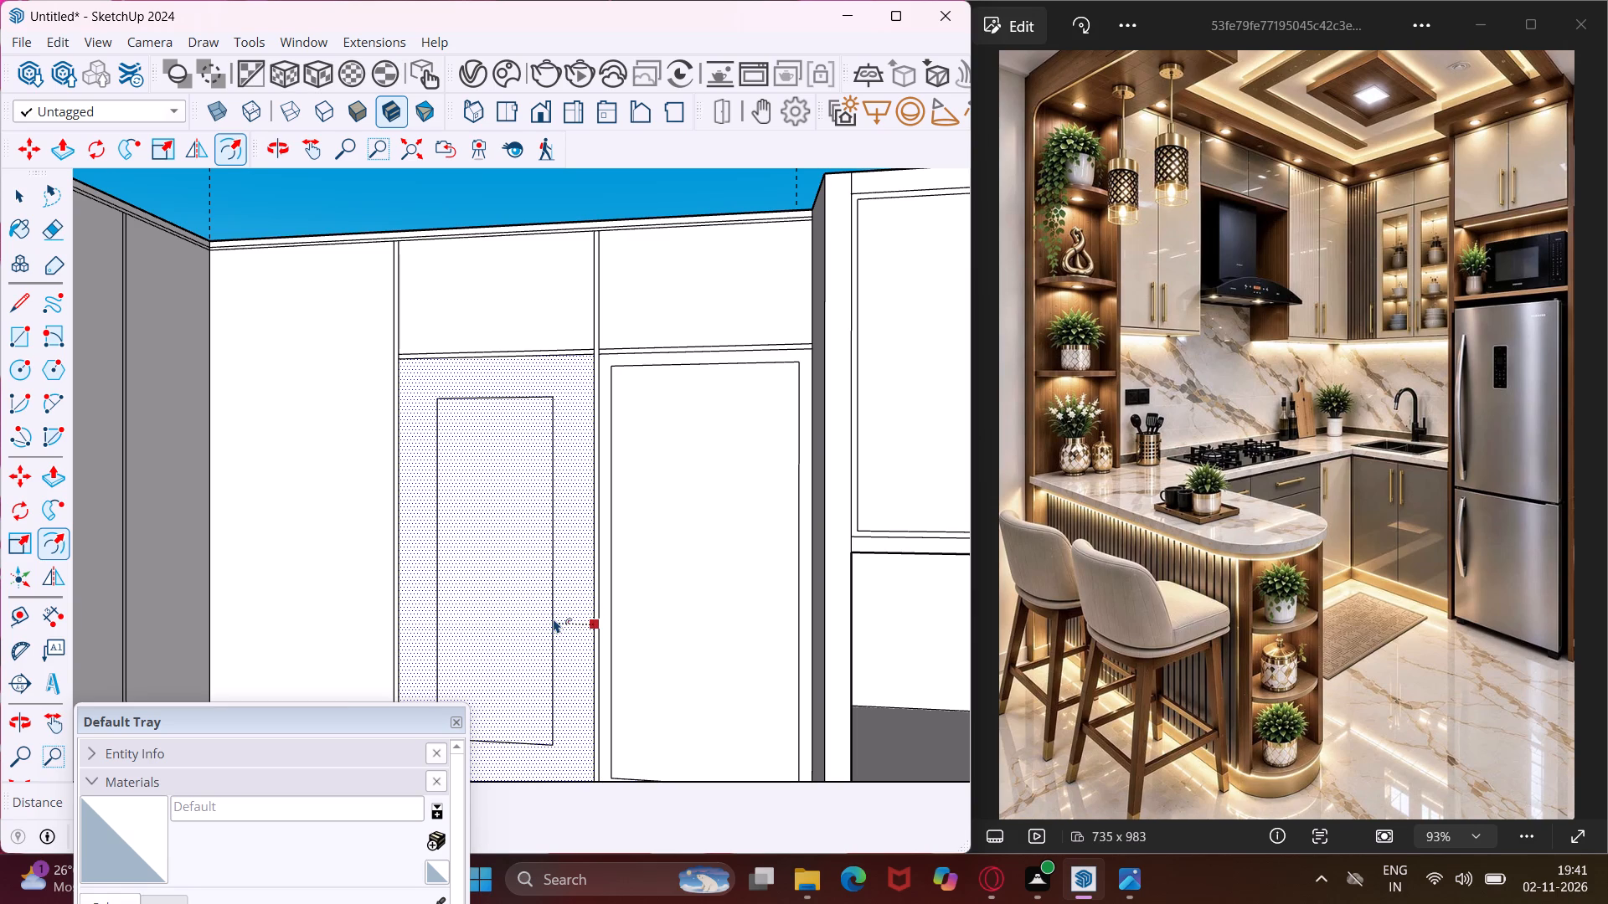
pyautogui.write('1"')
pyautogui.press('Return')
pyautogui.press('Escape')
pyautogui.press('space')
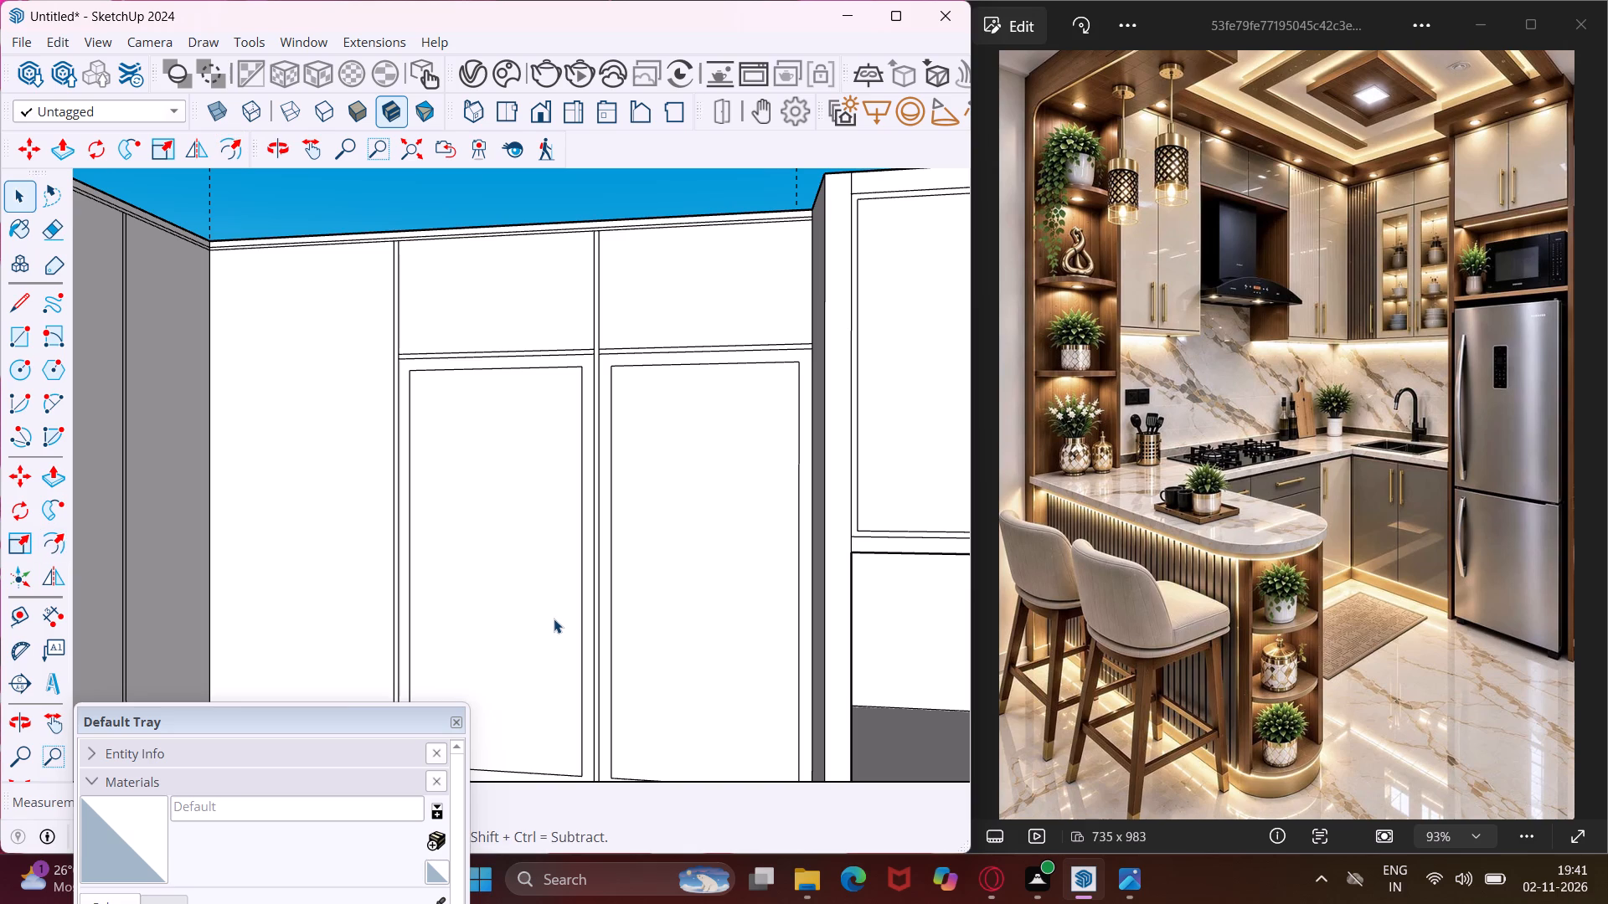
# Push the inner faces of both framed doors 1' into the cabinet to form open display recesses.
pyautogui.scroll(-6, 532, 489)
pyautogui.moveTo(518, 423); pyautogui.dragTo(527, 484, button='middle')
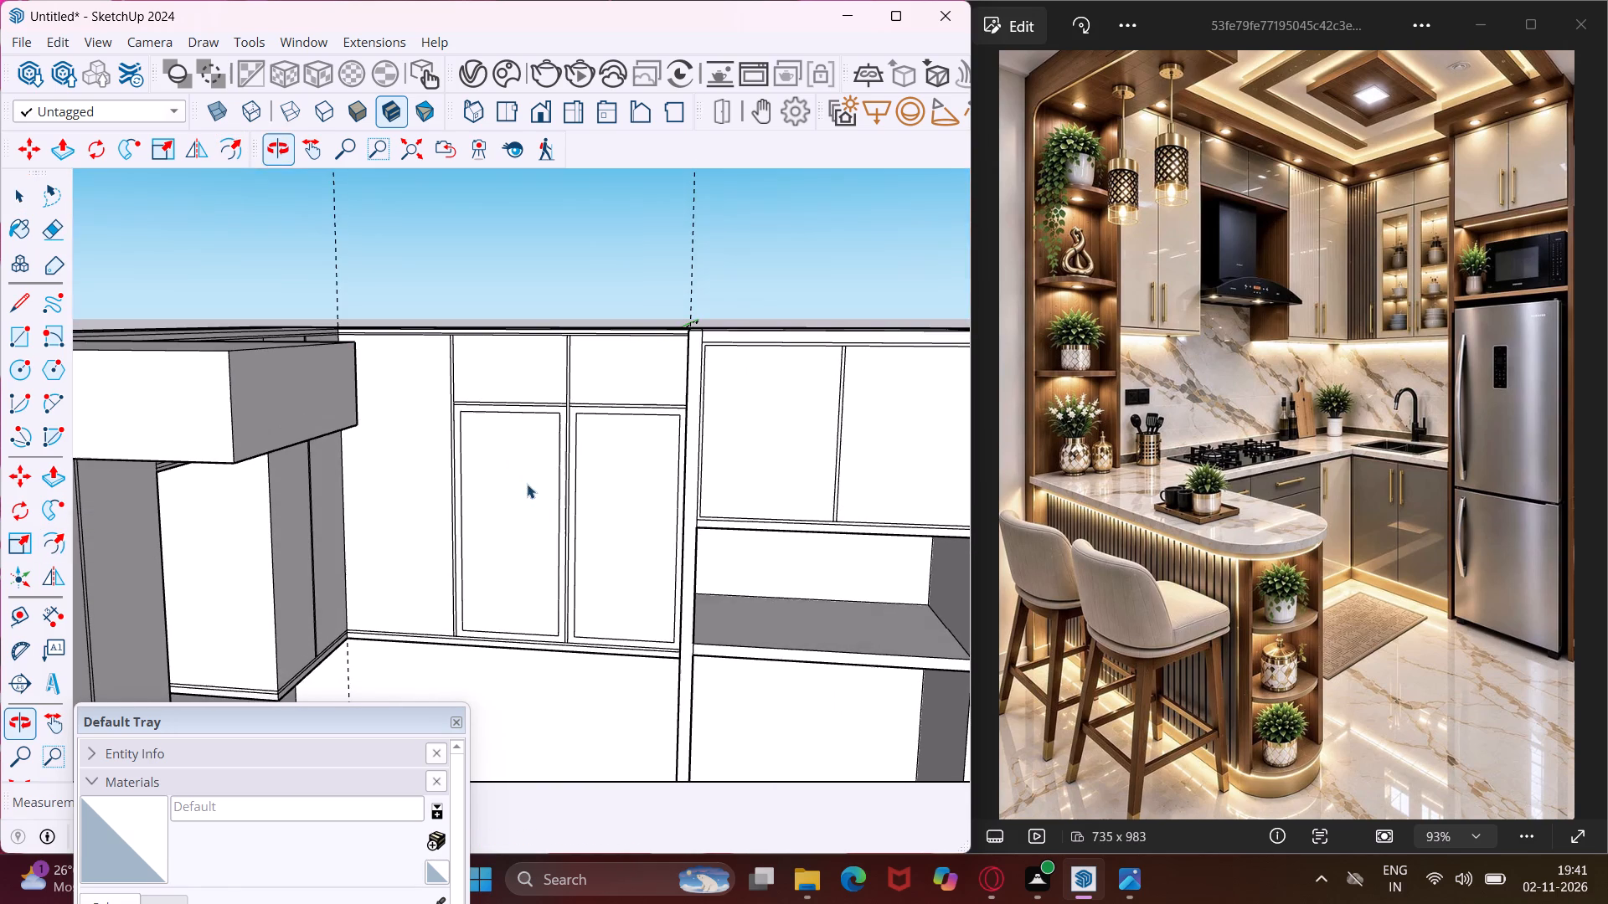
pyautogui.scroll(9, 528, 521)
pyautogui.click(522, 532)
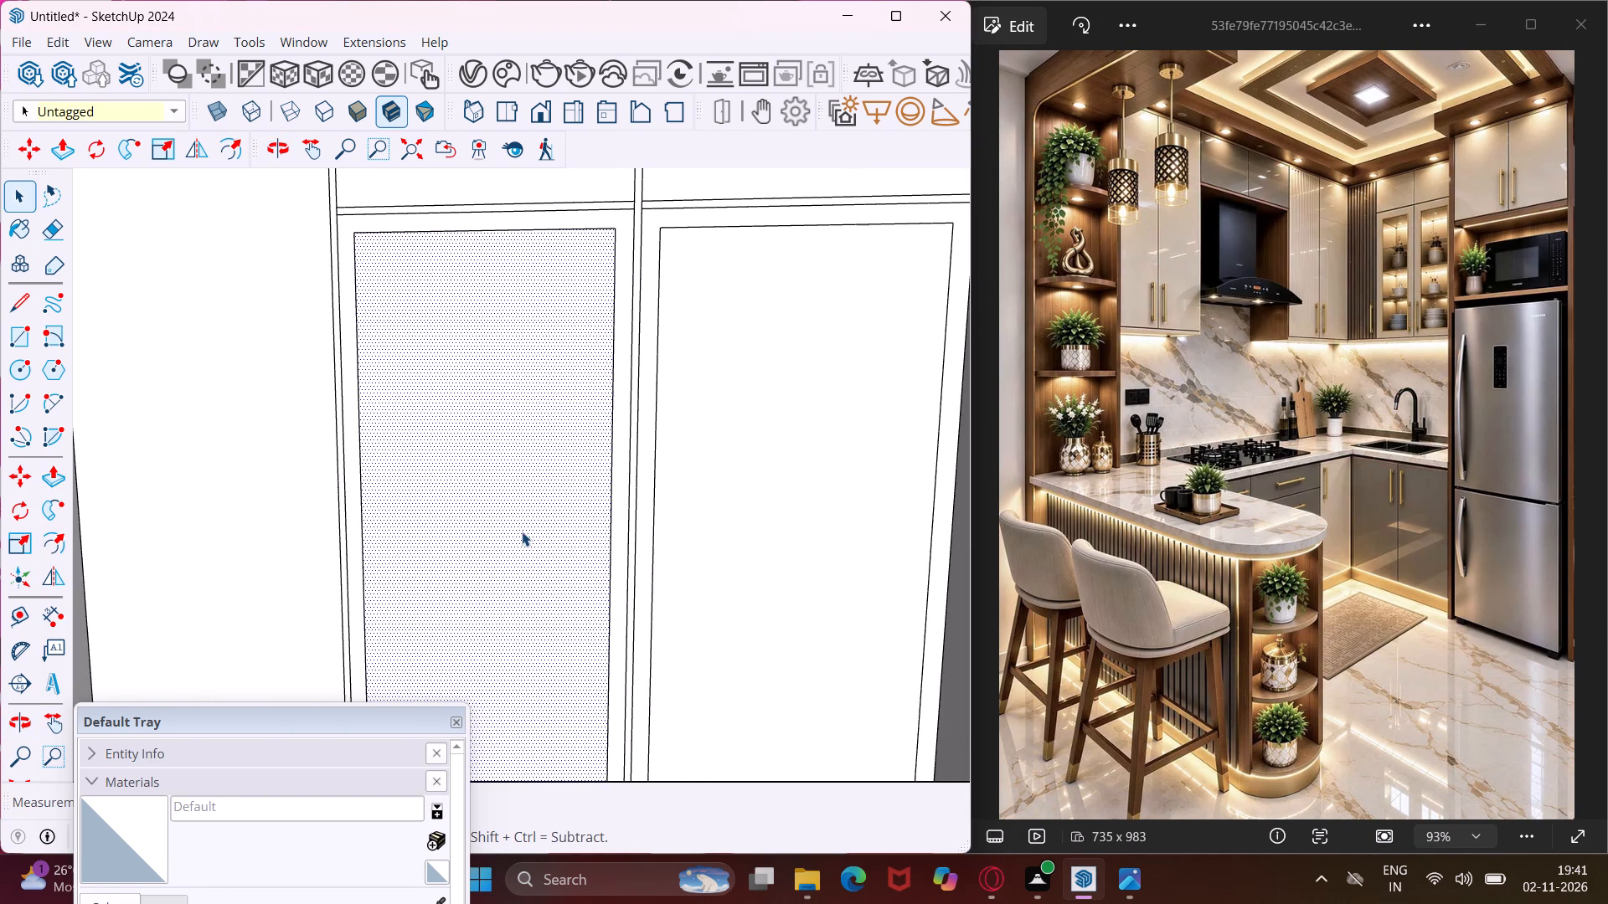
pyautogui.press('p')
pyautogui.click(521, 532)
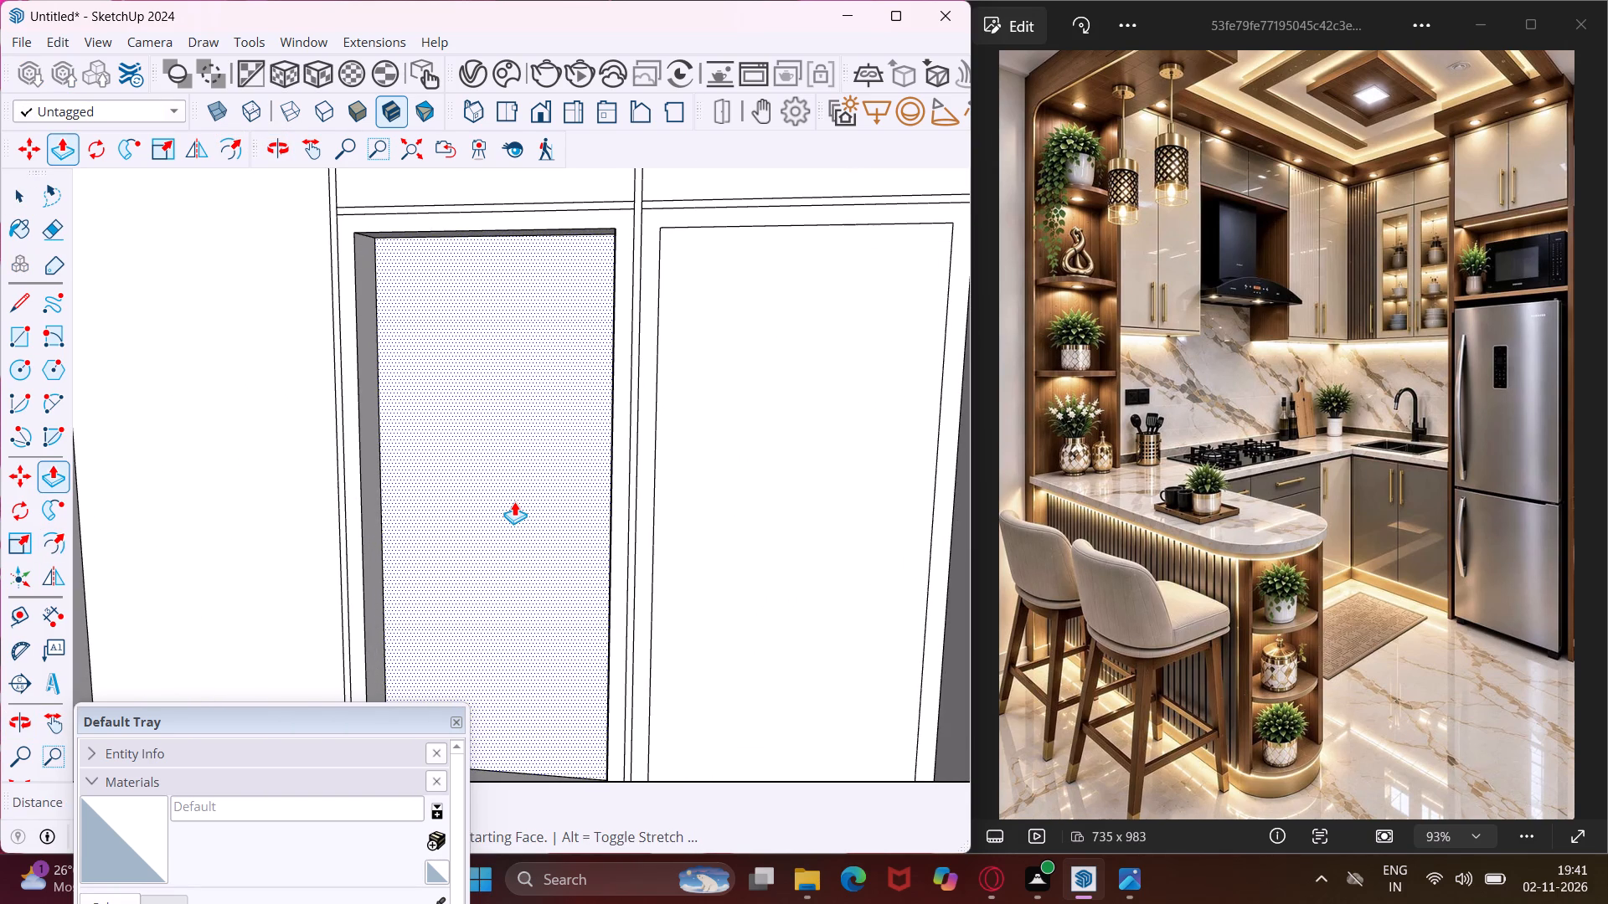
pyautogui.press('1')
pyautogui.press("'")
pyautogui.press('Return')
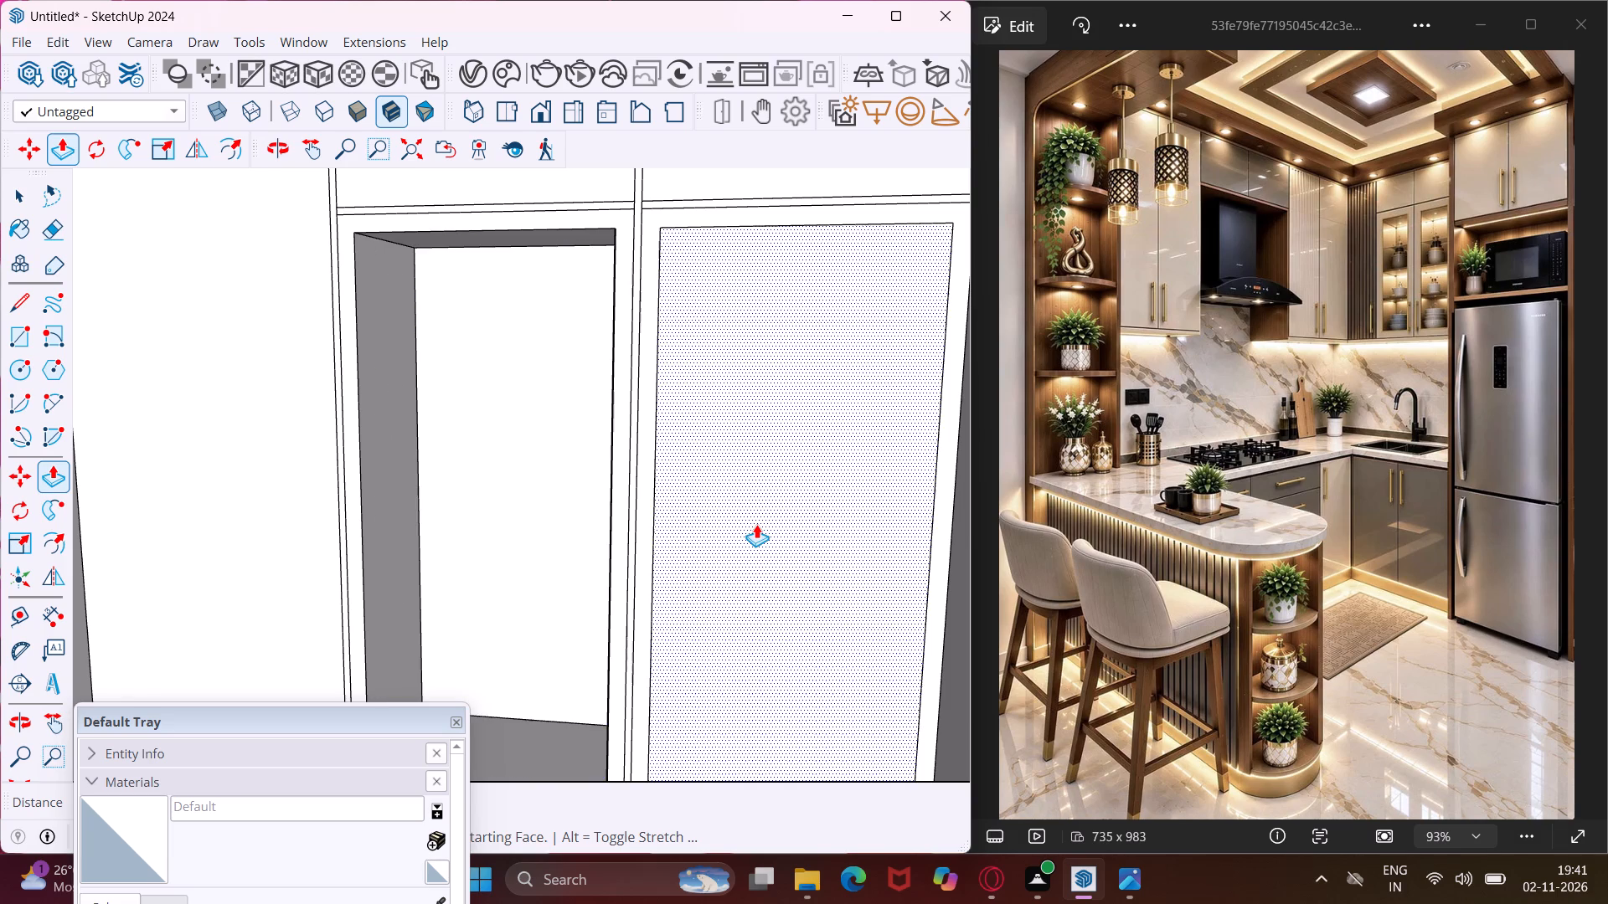
pyautogui.doubleClick(756, 524)
pyautogui.scroll(-5, 568, 408)
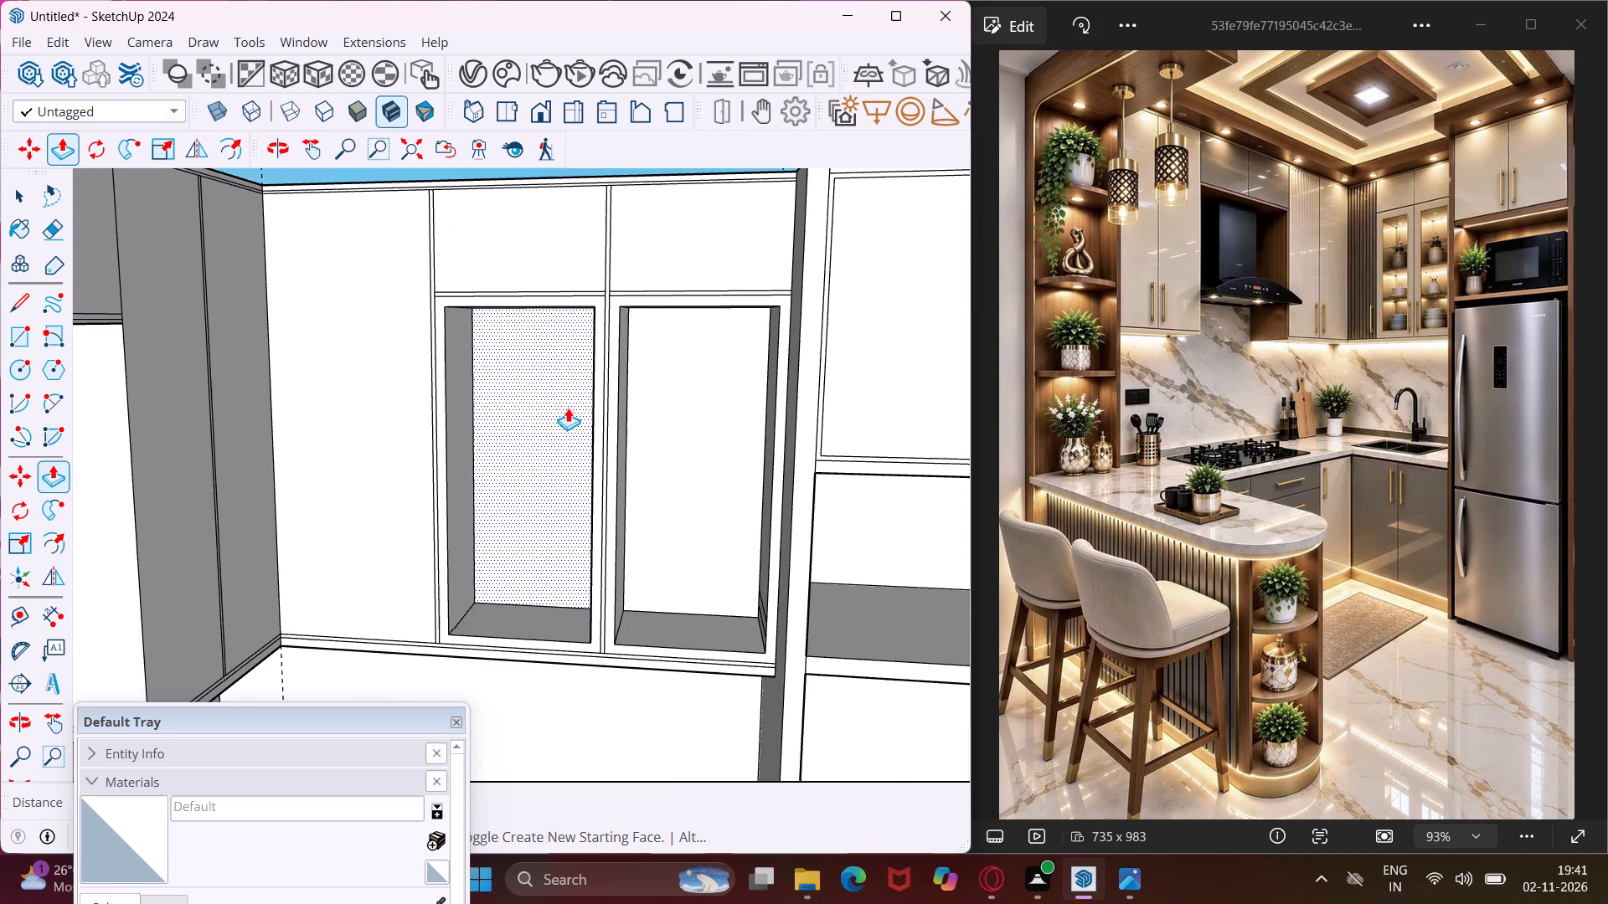
# Draw a thin full-width rectangle for a shelf across the lower back face of the display recess farther from the fridge unit.
pyautogui.press('Escape')
pyautogui.press('space')
pyautogui.moveTo(568, 408); pyautogui.dragTo(595, 397, button='middle')
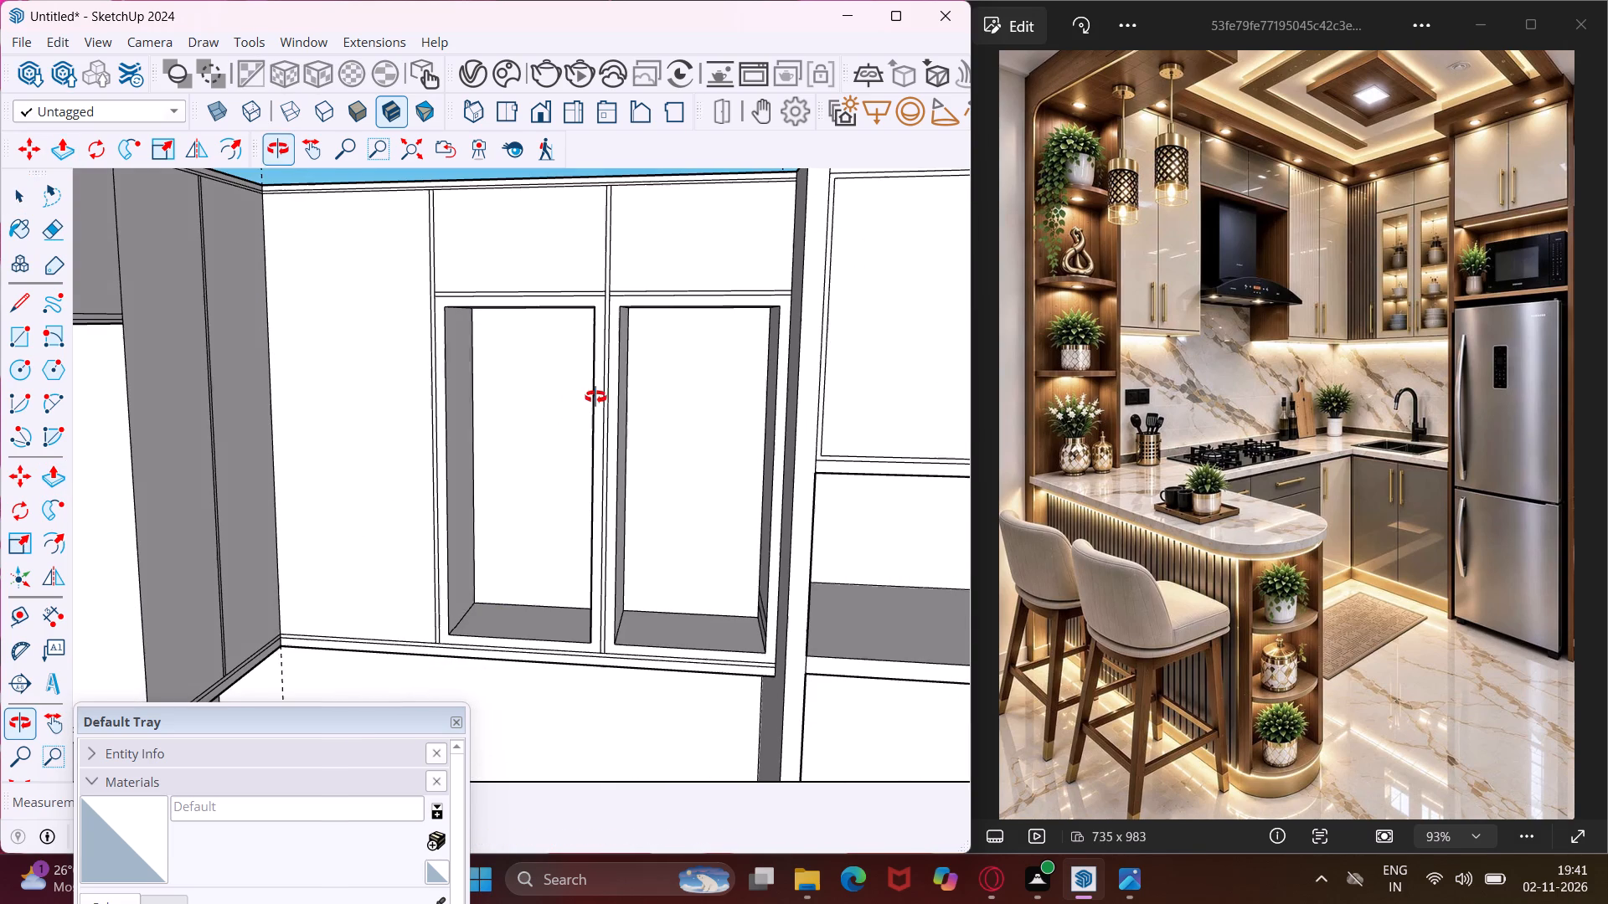
pyautogui.moveTo(595, 397); pyautogui.dragTo(613, 389, button='middle')
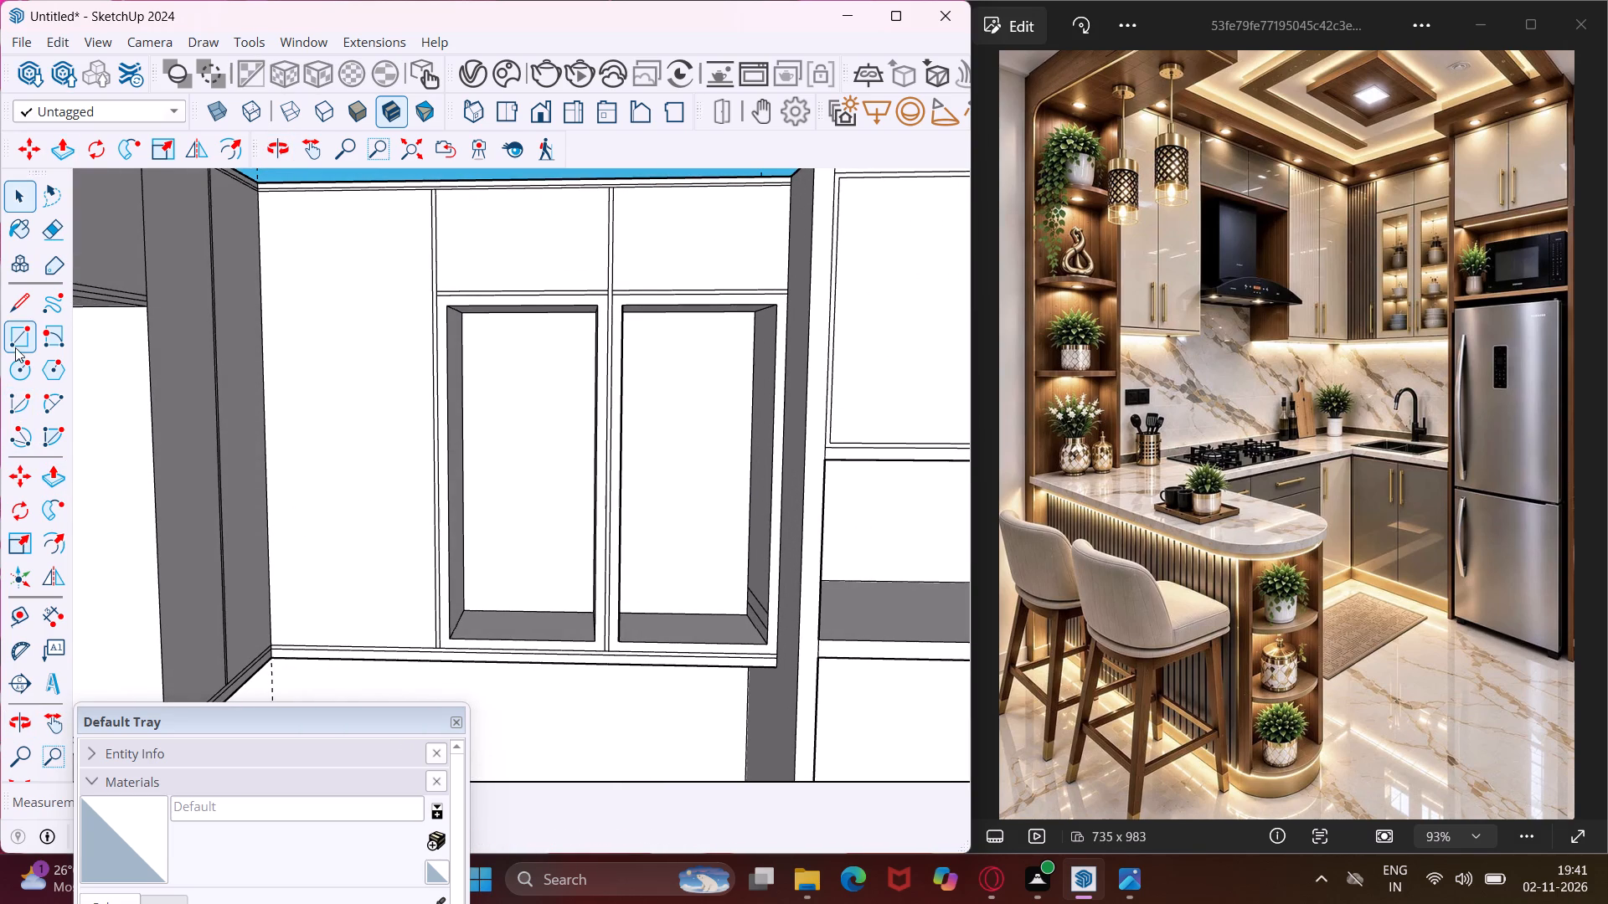
pyautogui.click(14, 346)
pyautogui.moveTo(483, 470); pyautogui.dragTo(518, 467, button='middle')
pyautogui.scroll(4, 534, 459)
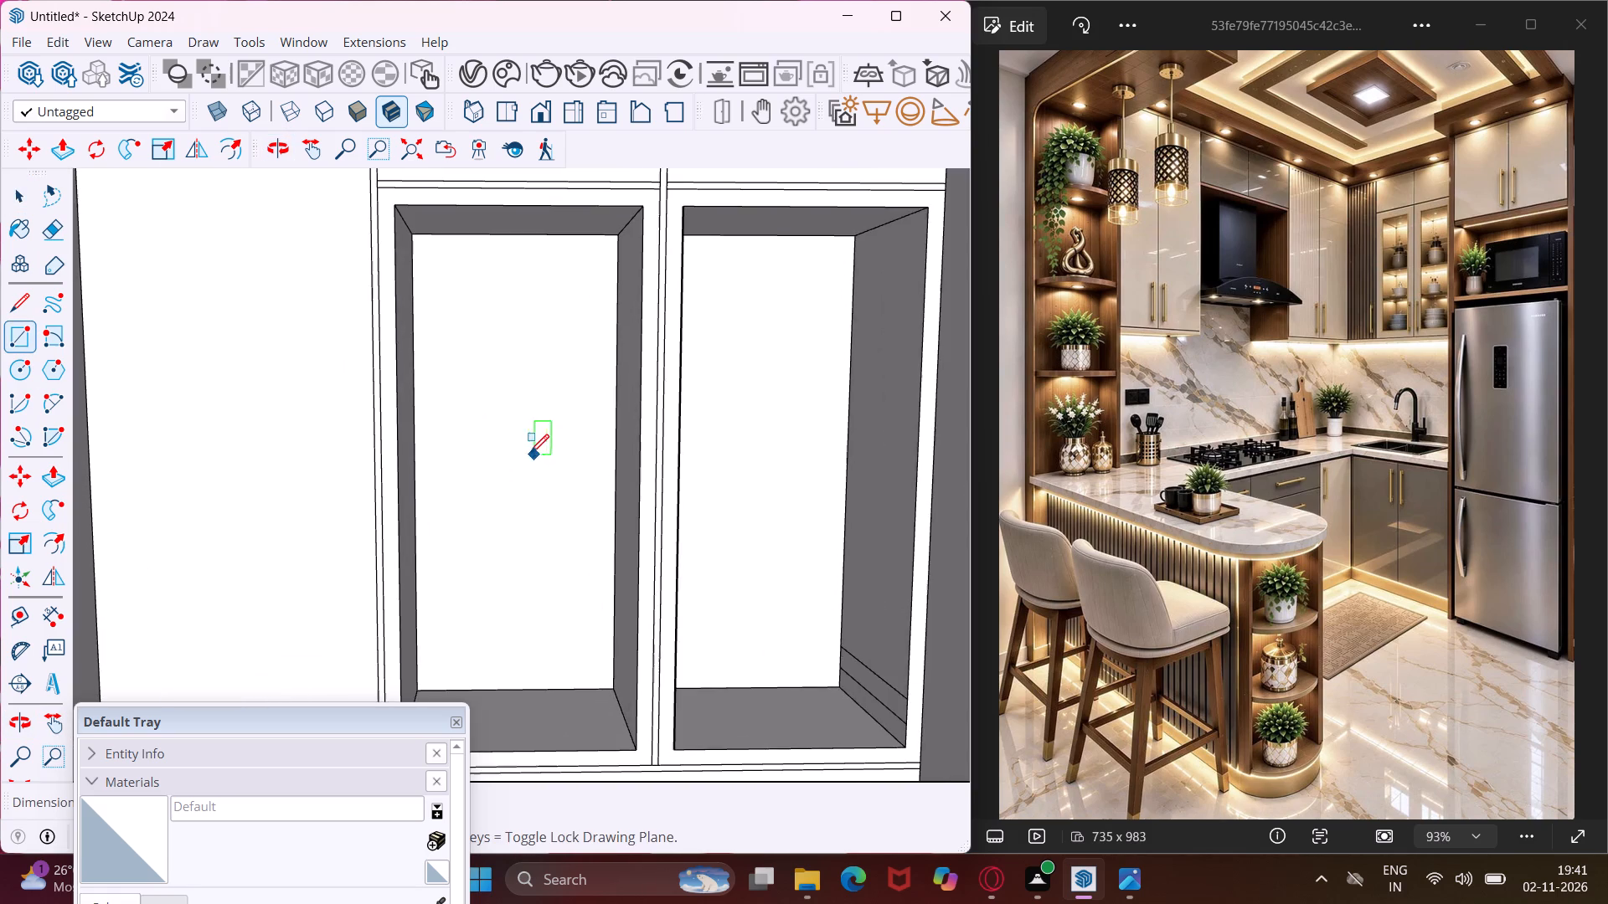
pyautogui.scroll(-3, 513, 440)
pyautogui.scroll(2, 445, 509)
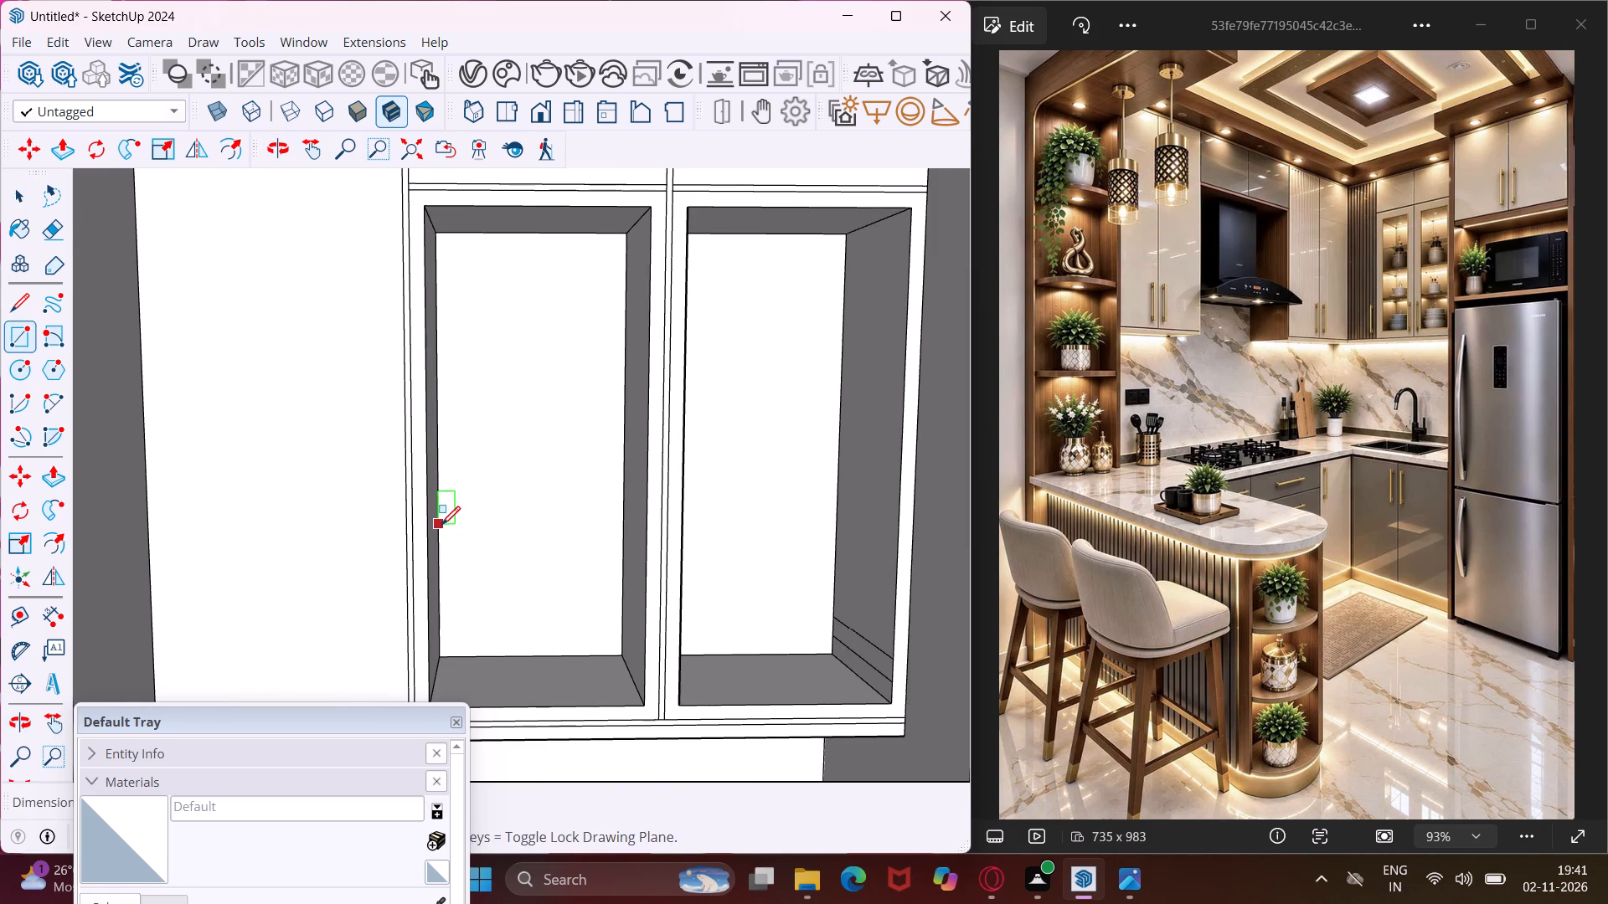
pyautogui.click(441, 525)
pyautogui.scroll(3, 617, 520)
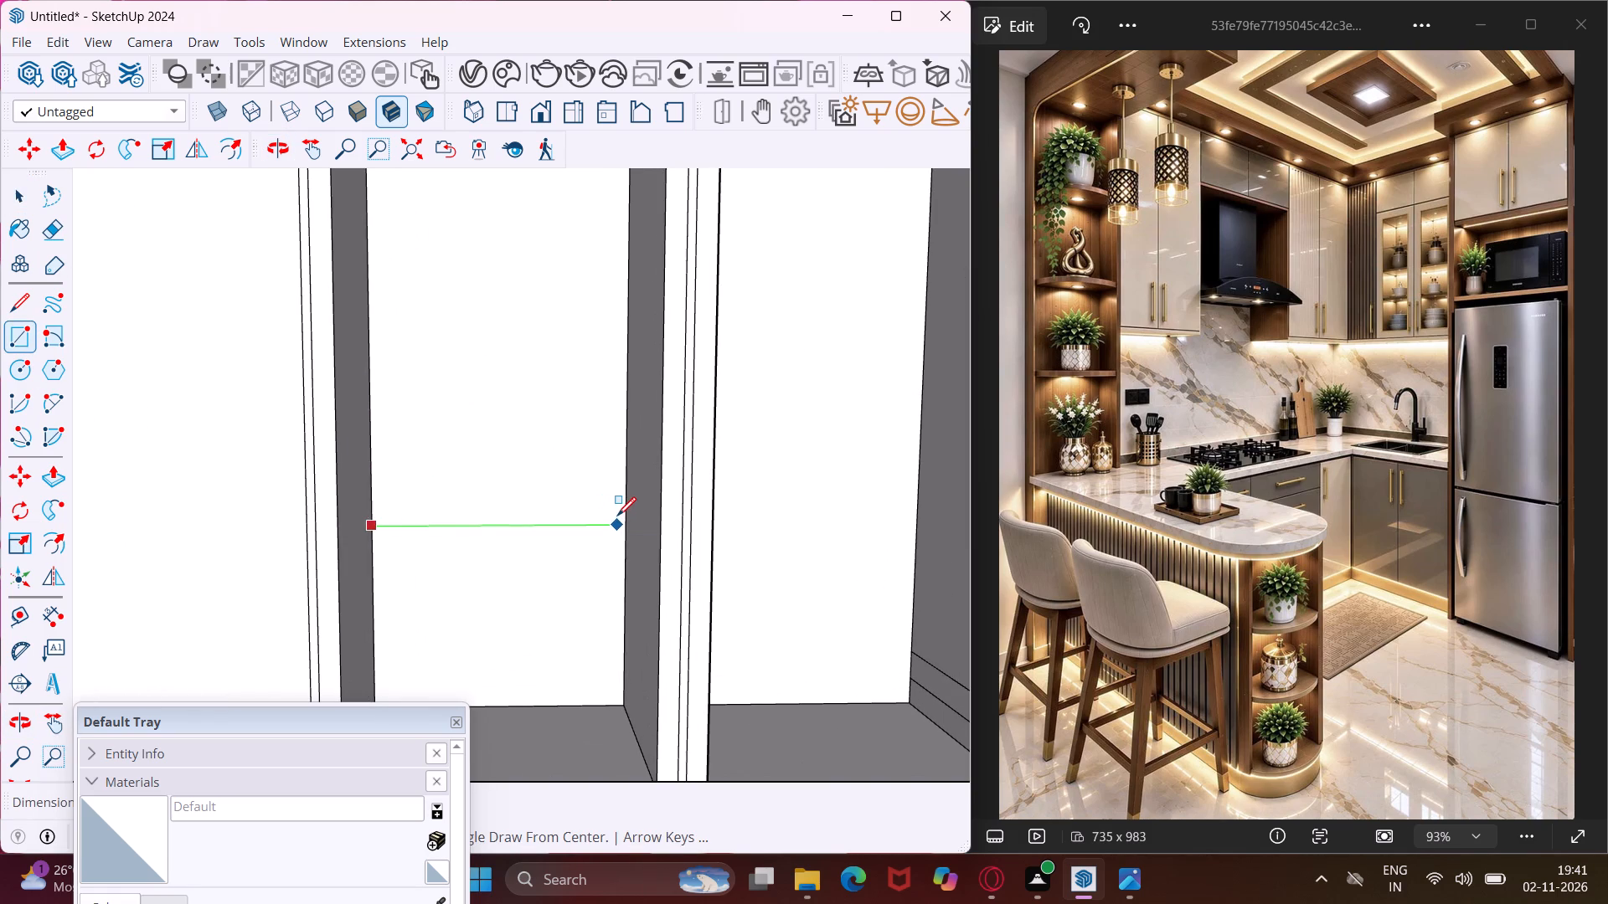
pyautogui.click(625, 506)
pyautogui.scroll(-1, 594, 499)
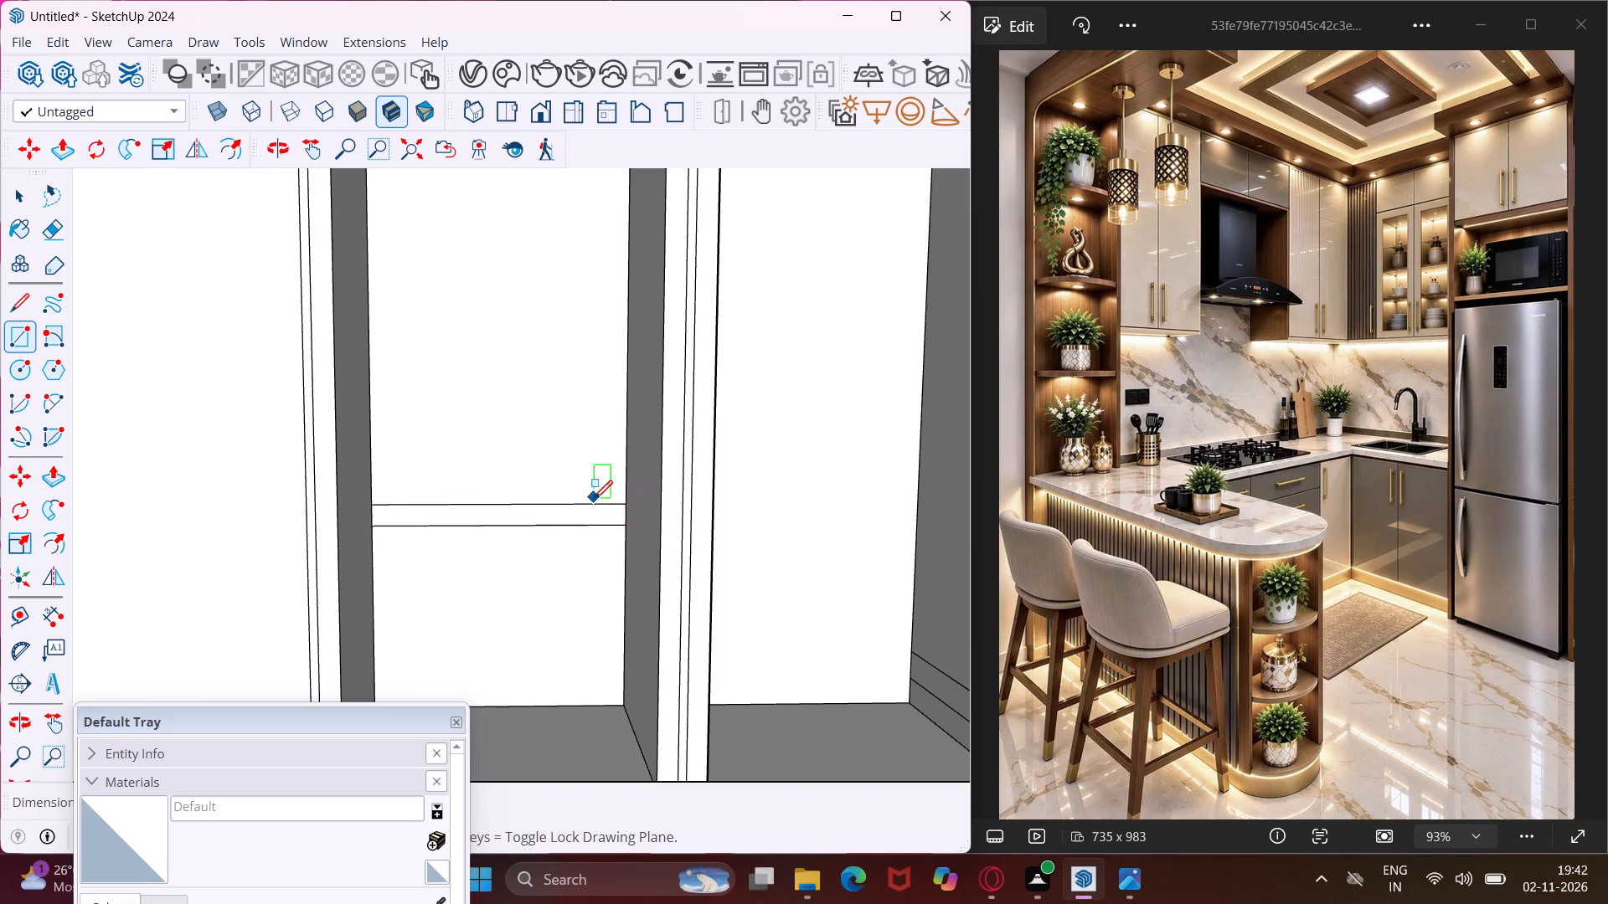
pyautogui.scroll(-3, 594, 499)
pyautogui.press('Escape')
pyautogui.press('space')
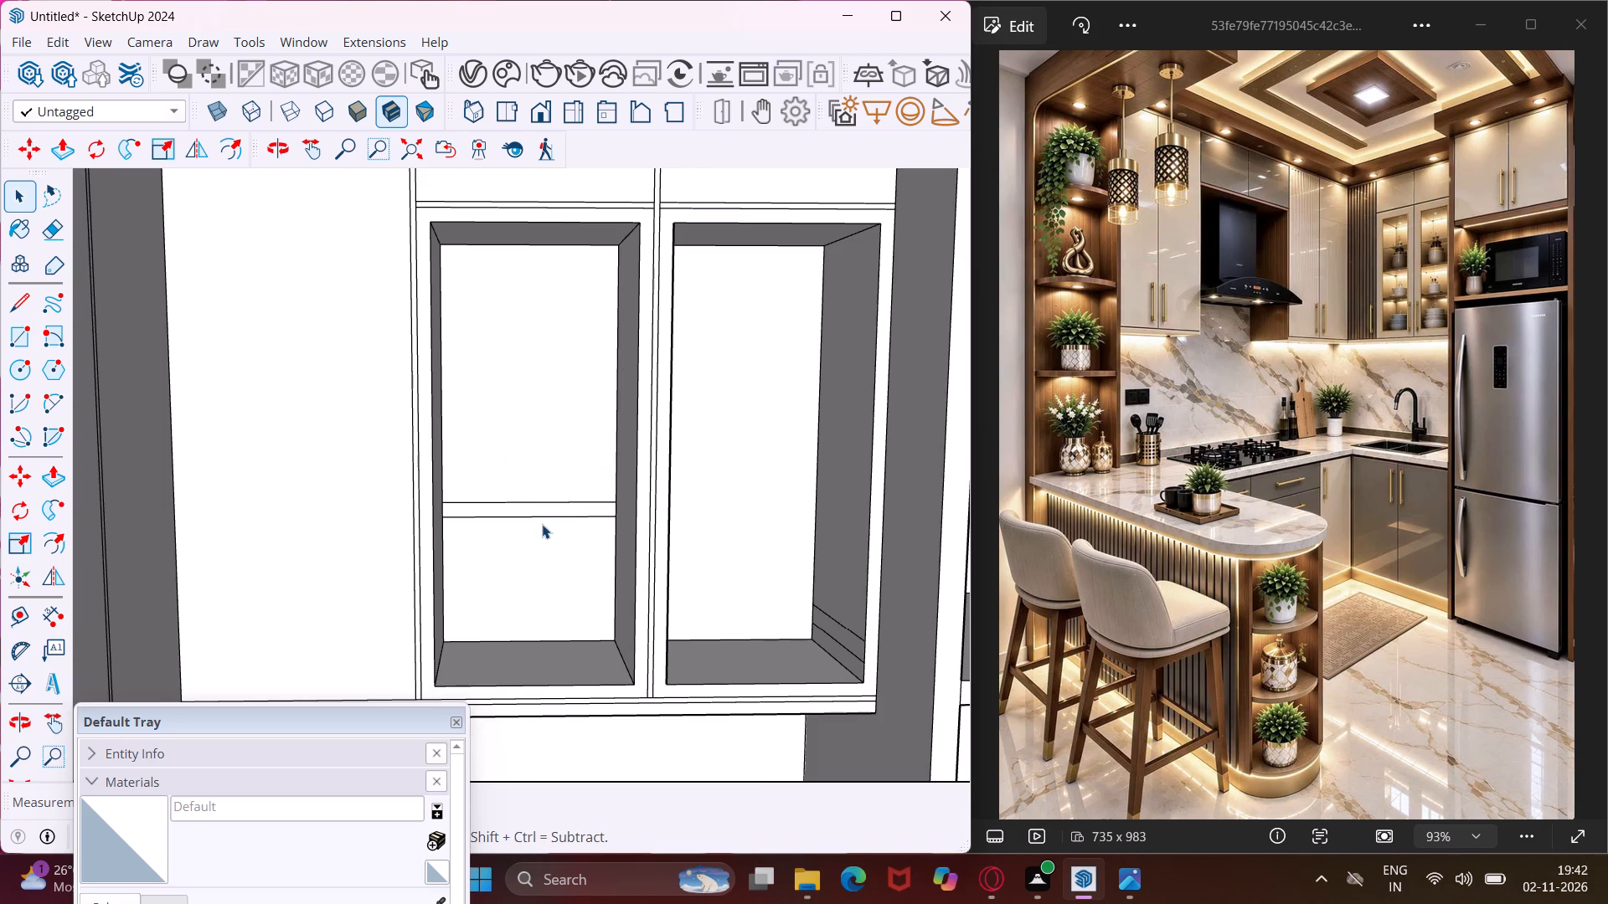
# Copy the shelf strip straight up to the upper part of the same recess's back face.
pyautogui.click(537, 509)
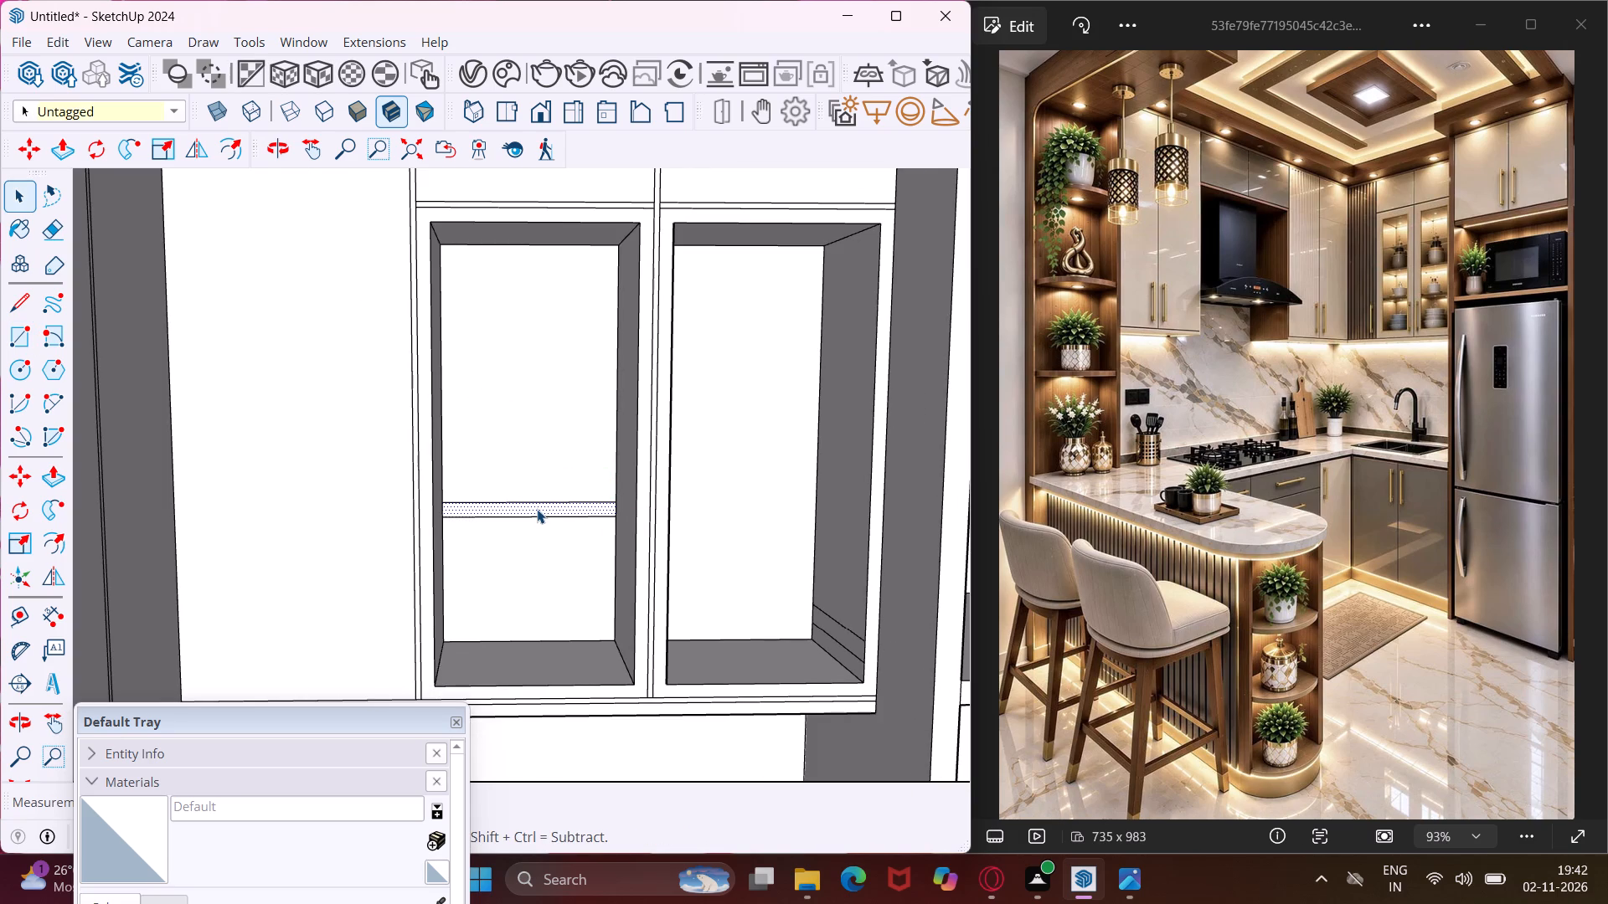
pyautogui.press('m')
pyautogui.click(537, 509)
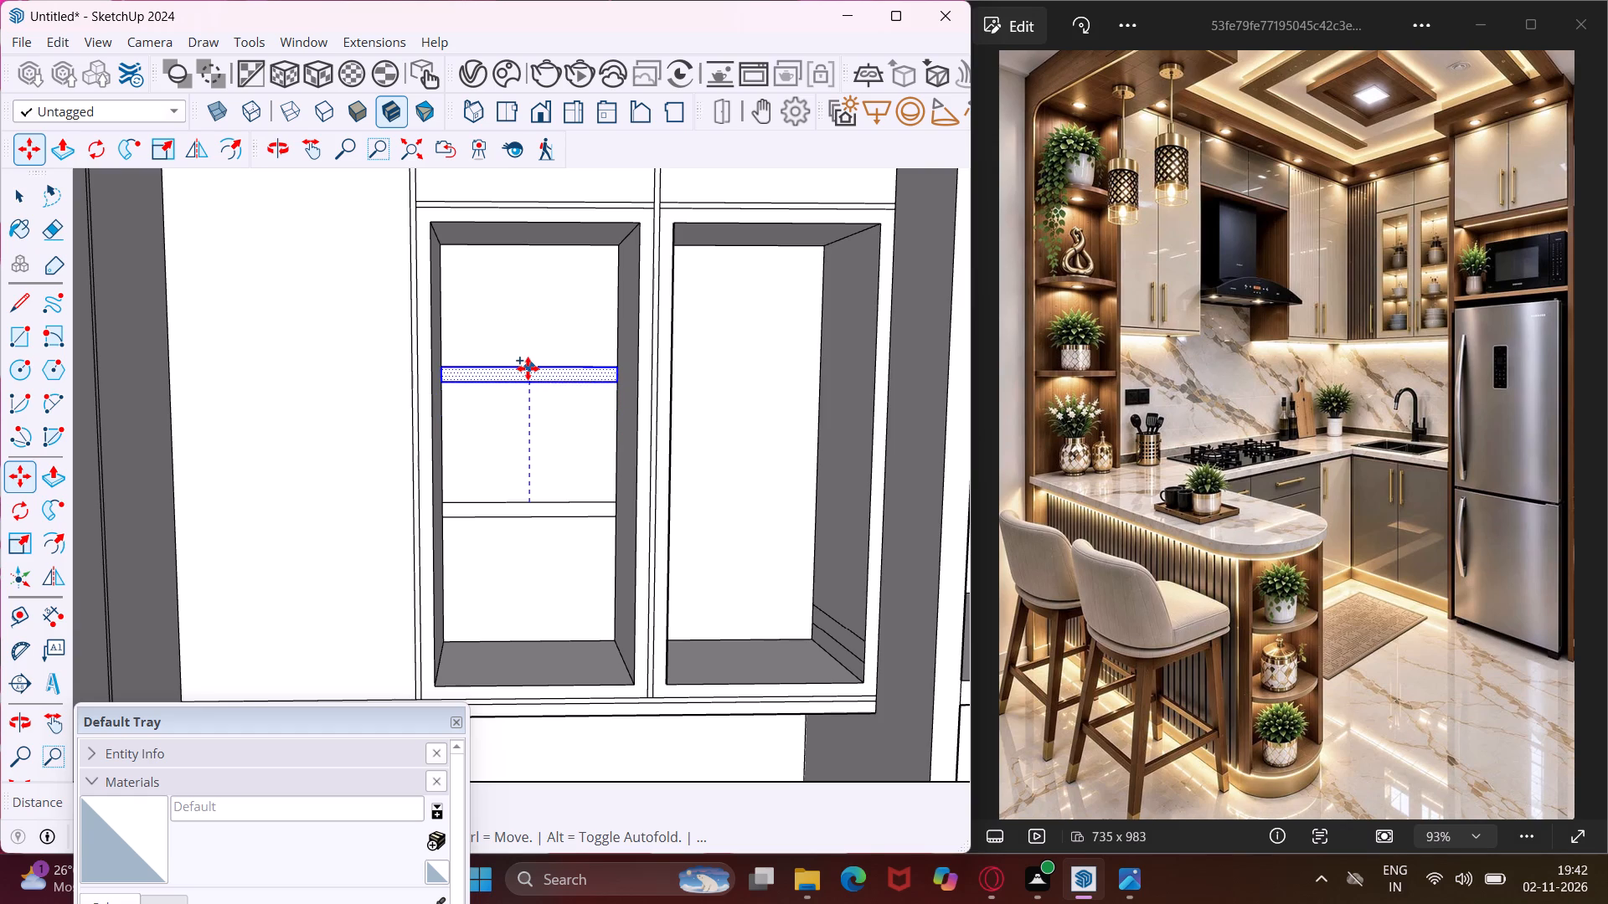
pyautogui.click(528, 368)
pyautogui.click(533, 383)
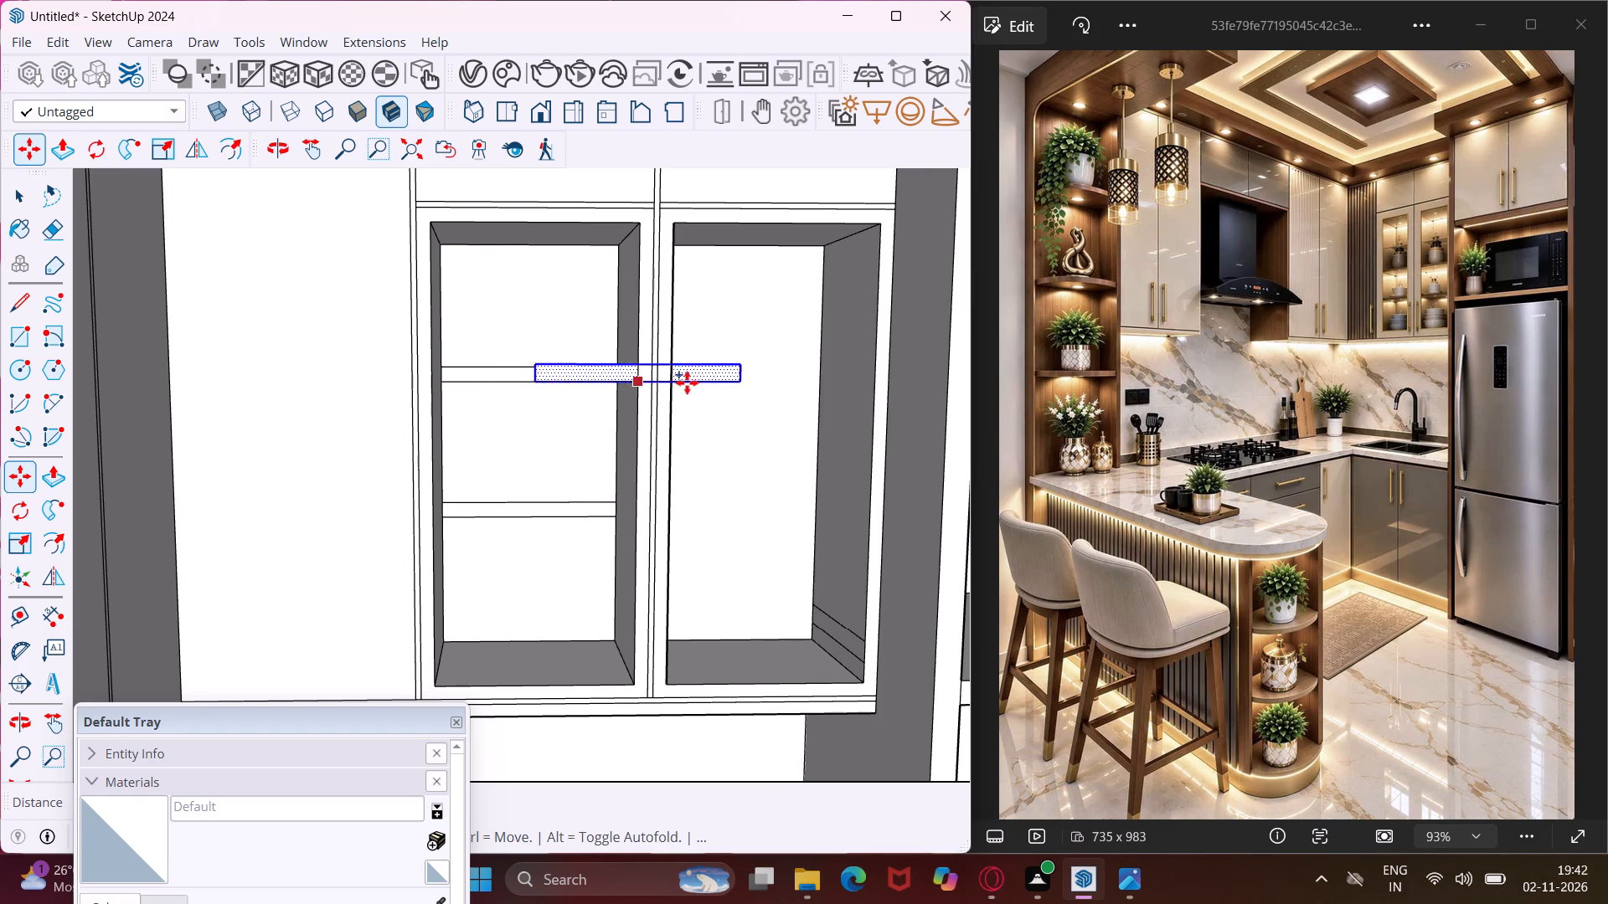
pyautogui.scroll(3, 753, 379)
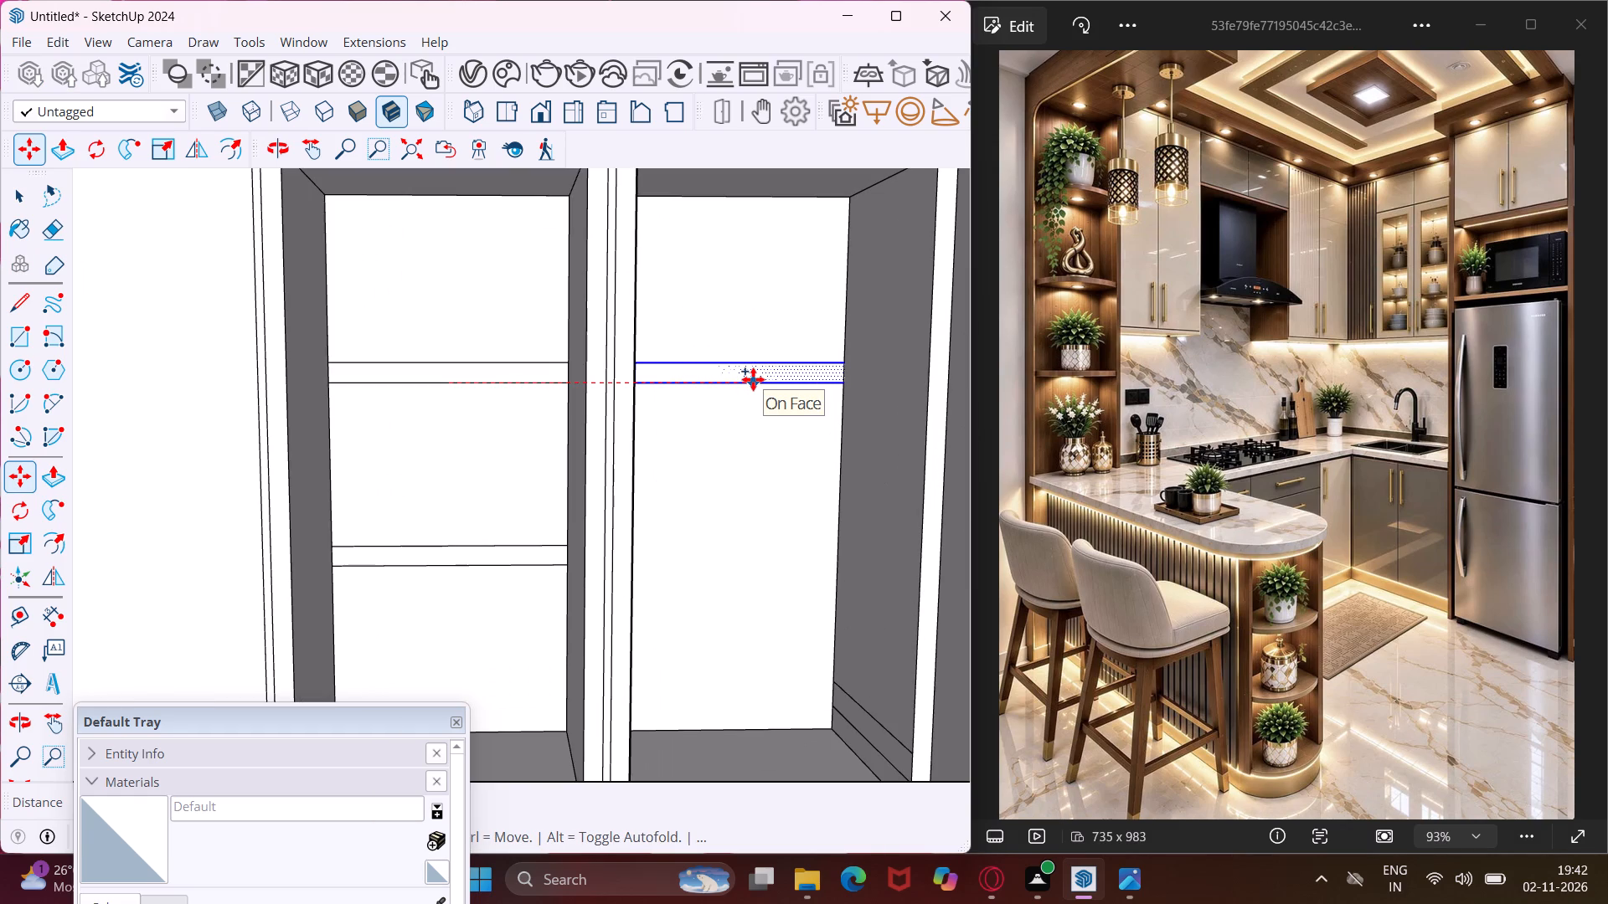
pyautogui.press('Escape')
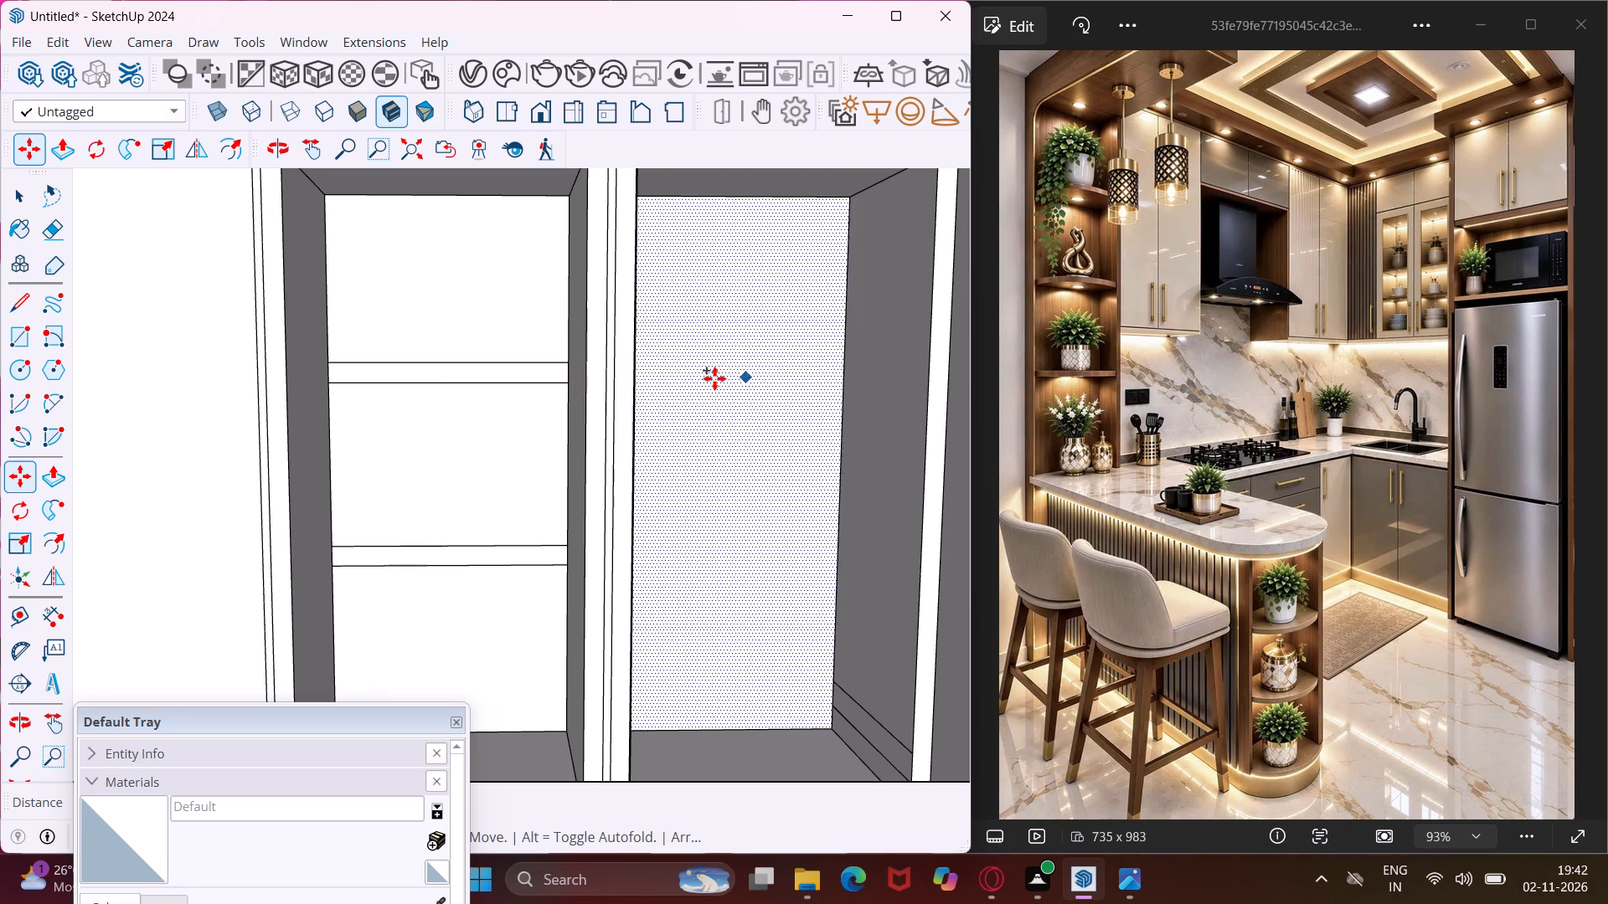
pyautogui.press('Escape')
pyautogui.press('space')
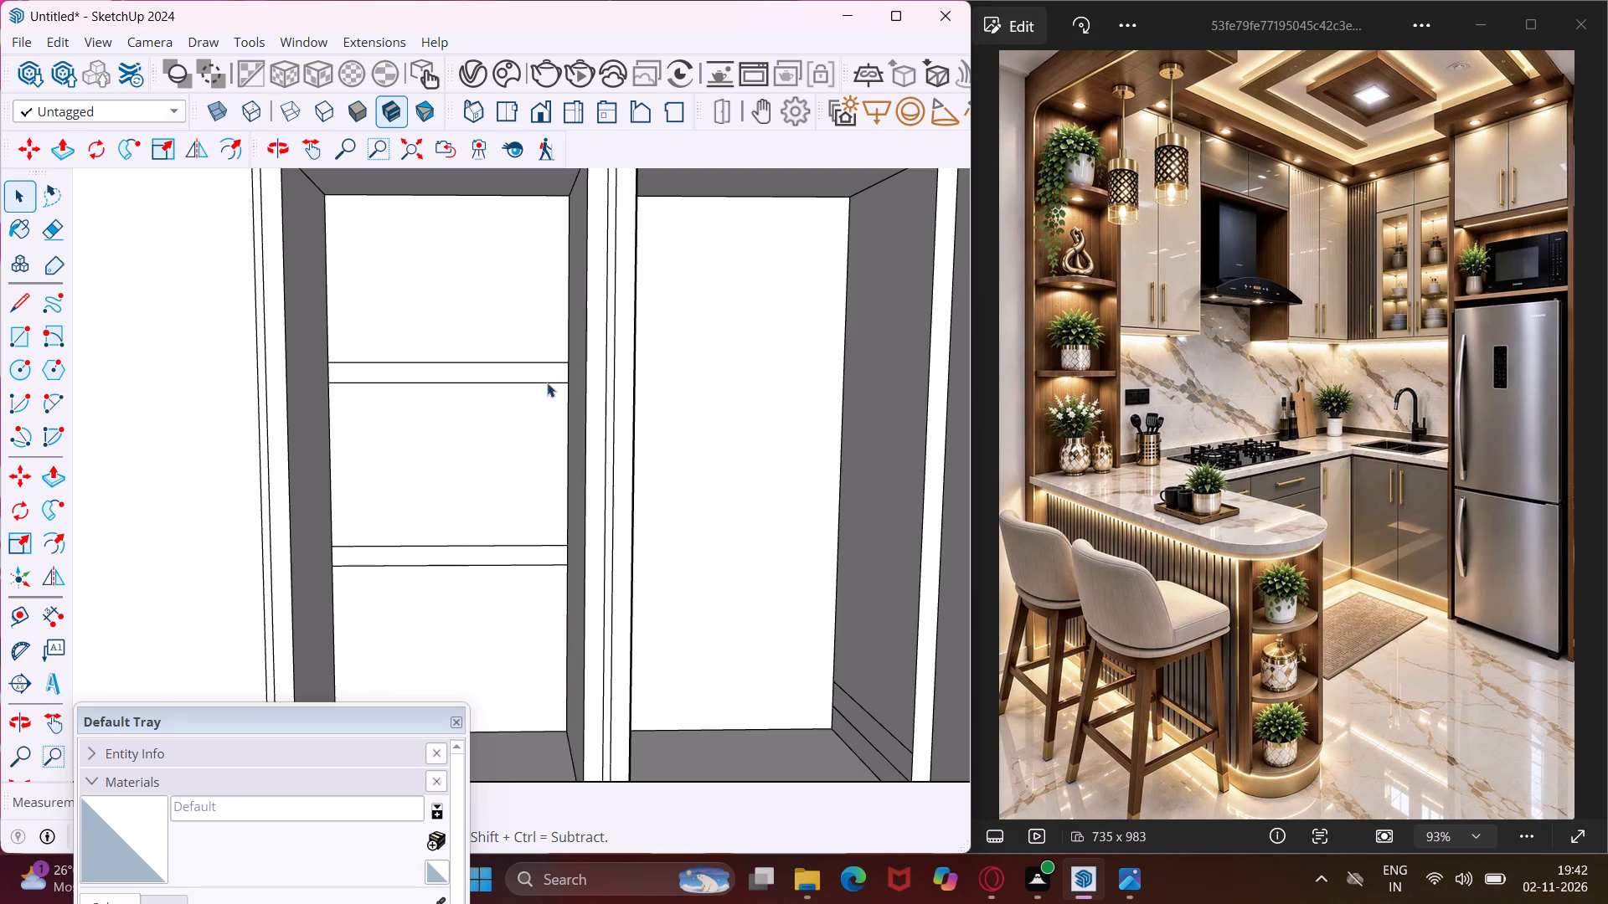
# Copy the upper shelf strip across at the same height onto the back face of the recess beside the fridge unit.
pyautogui.click(545, 376)
pyautogui.press('m')
pyautogui.scroll(2, 559, 385)
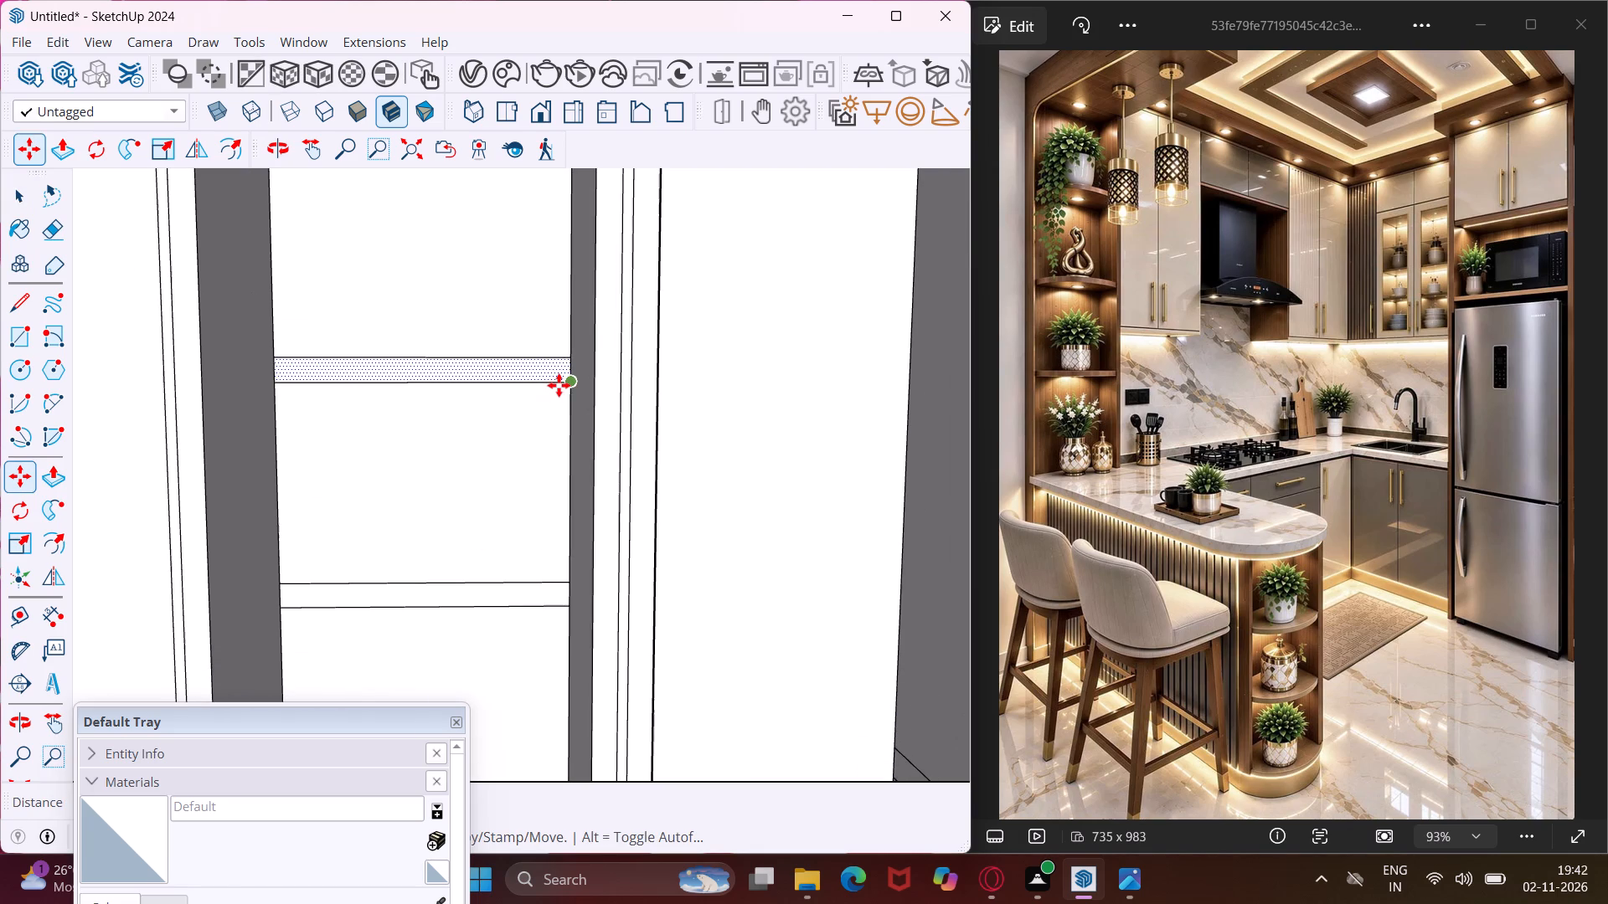
pyautogui.click(566, 383)
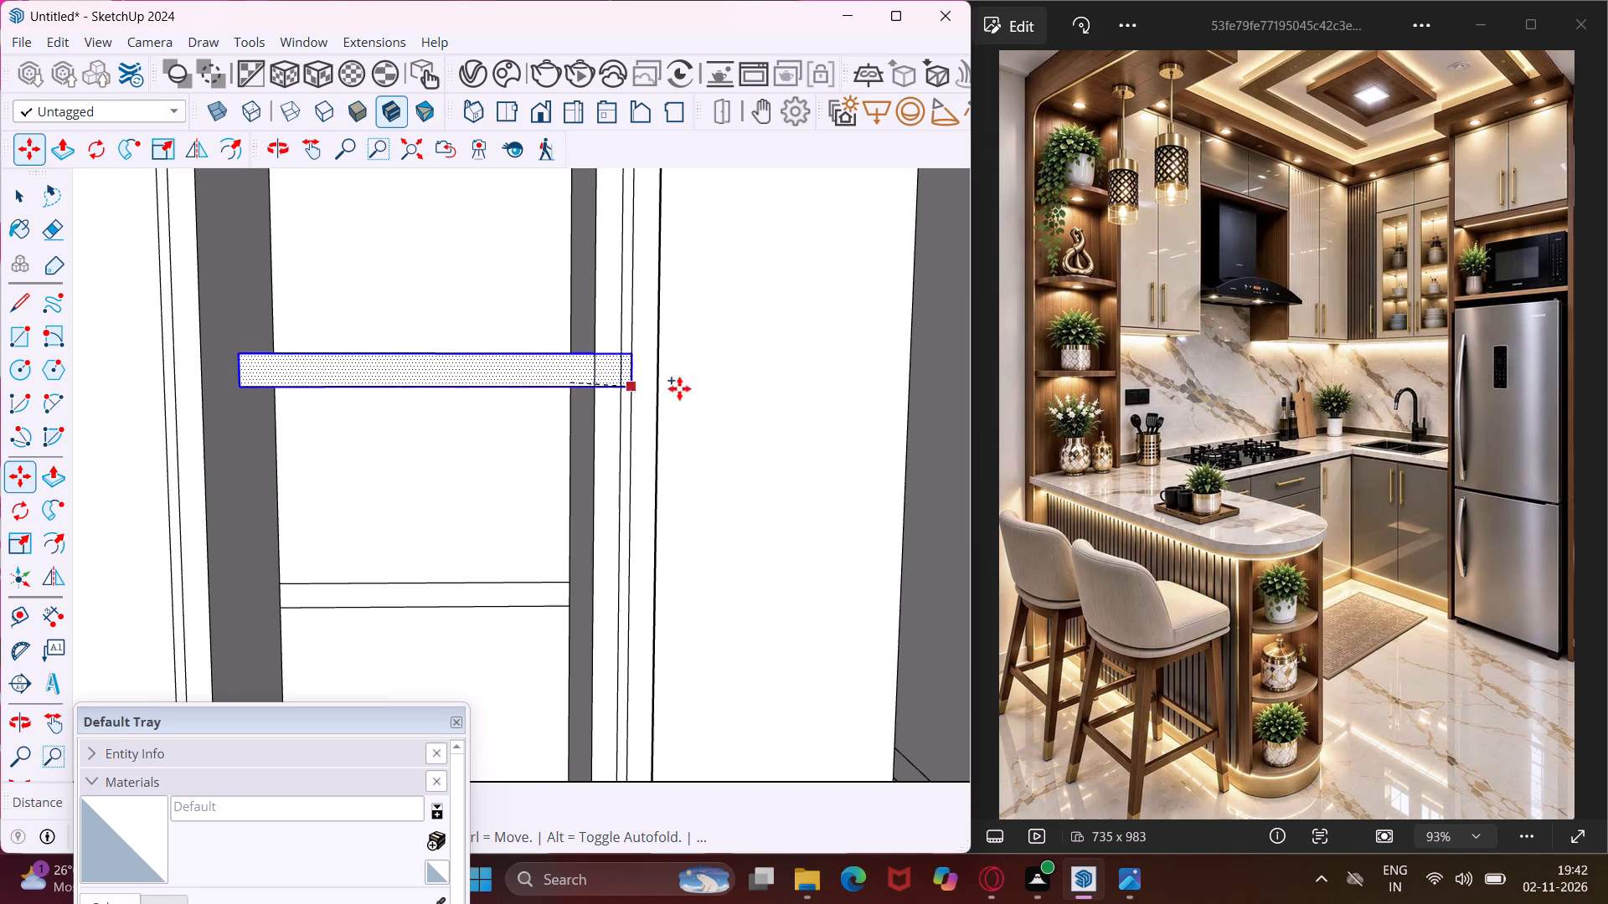
pyautogui.scroll(3, 909, 387)
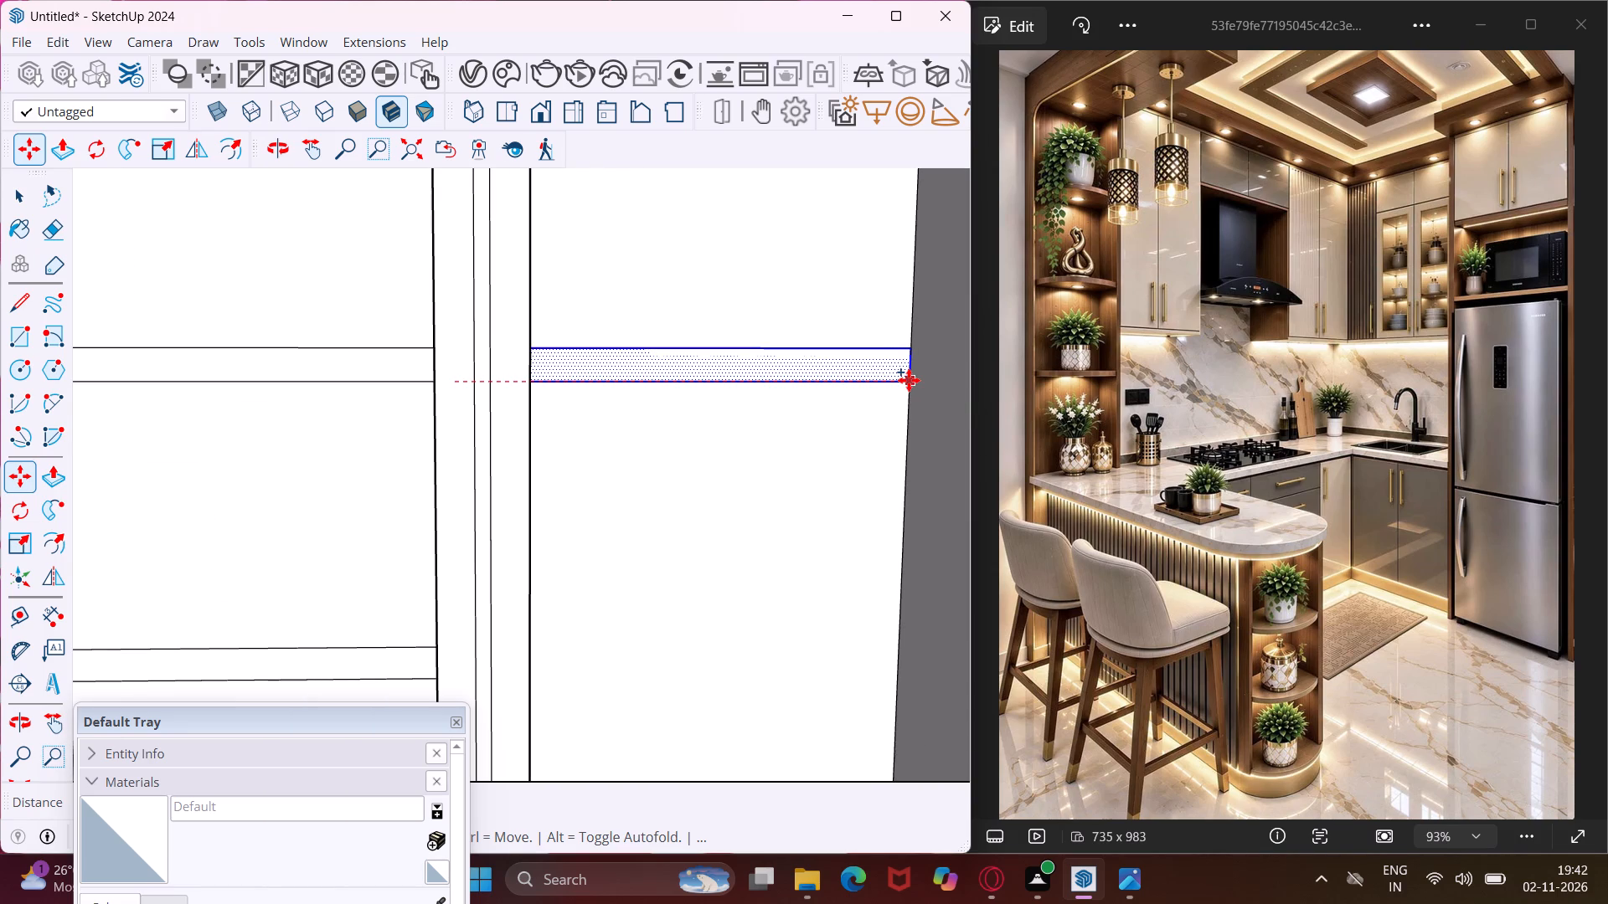
pyautogui.click(909, 380)
pyautogui.scroll(-6, 531, 399)
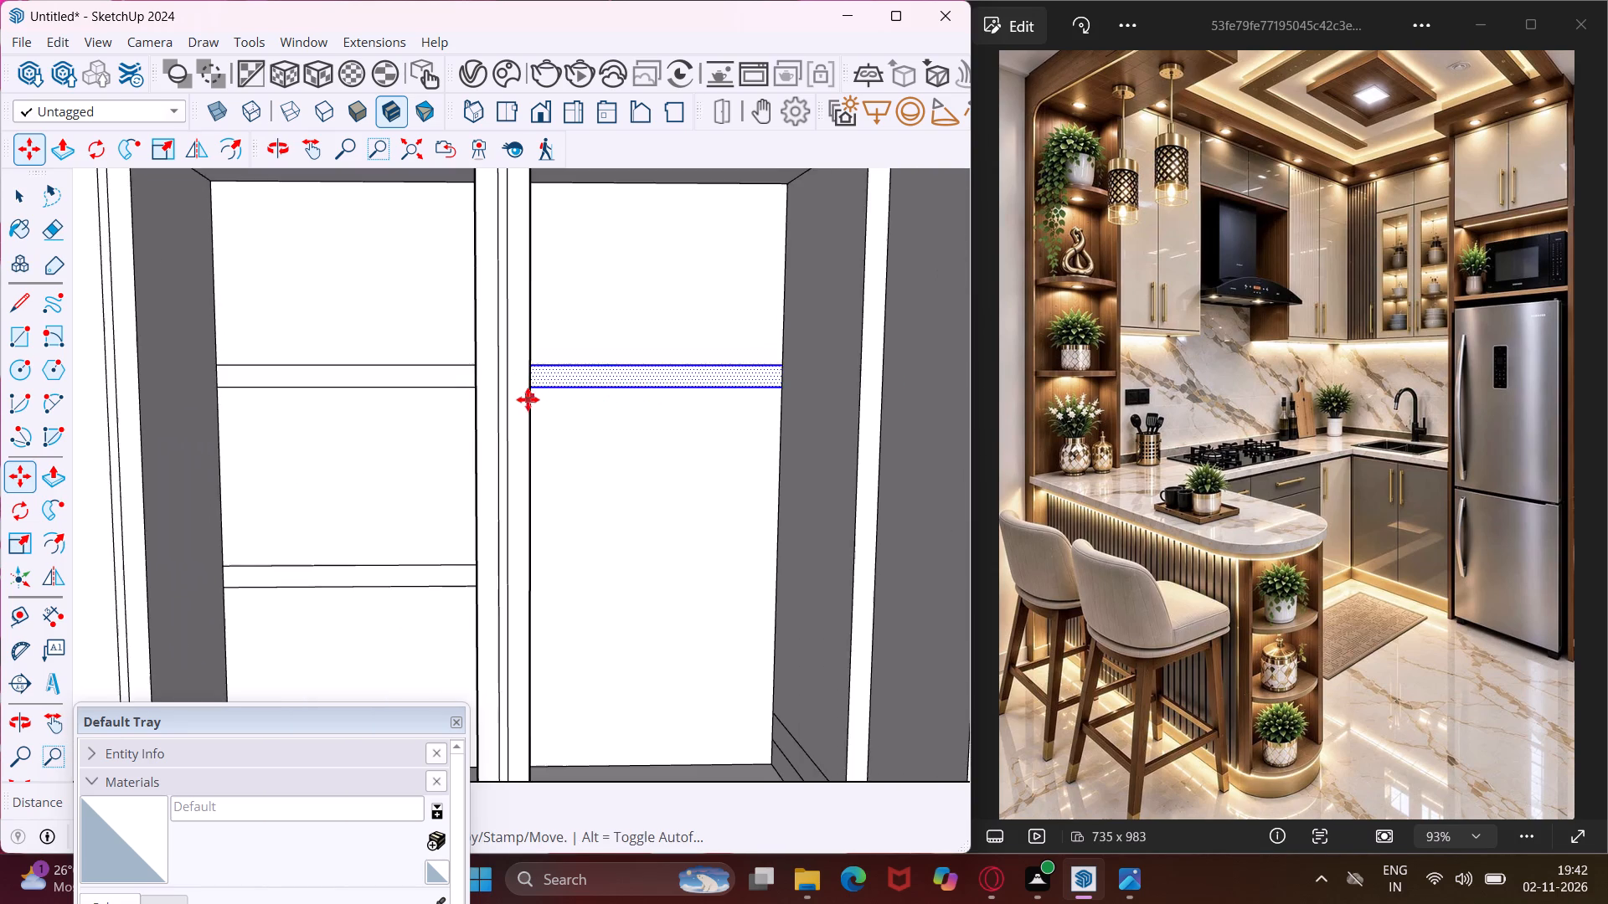
pyautogui.scroll(-3, 513, 396)
pyautogui.press('Escape')
pyautogui.press('space')
# Copy the lower shelf strip across onto the back face of the recess beside the fridge unit, spanning its width.
pyautogui.scroll(3, 451, 547)
pyautogui.click(452, 537)
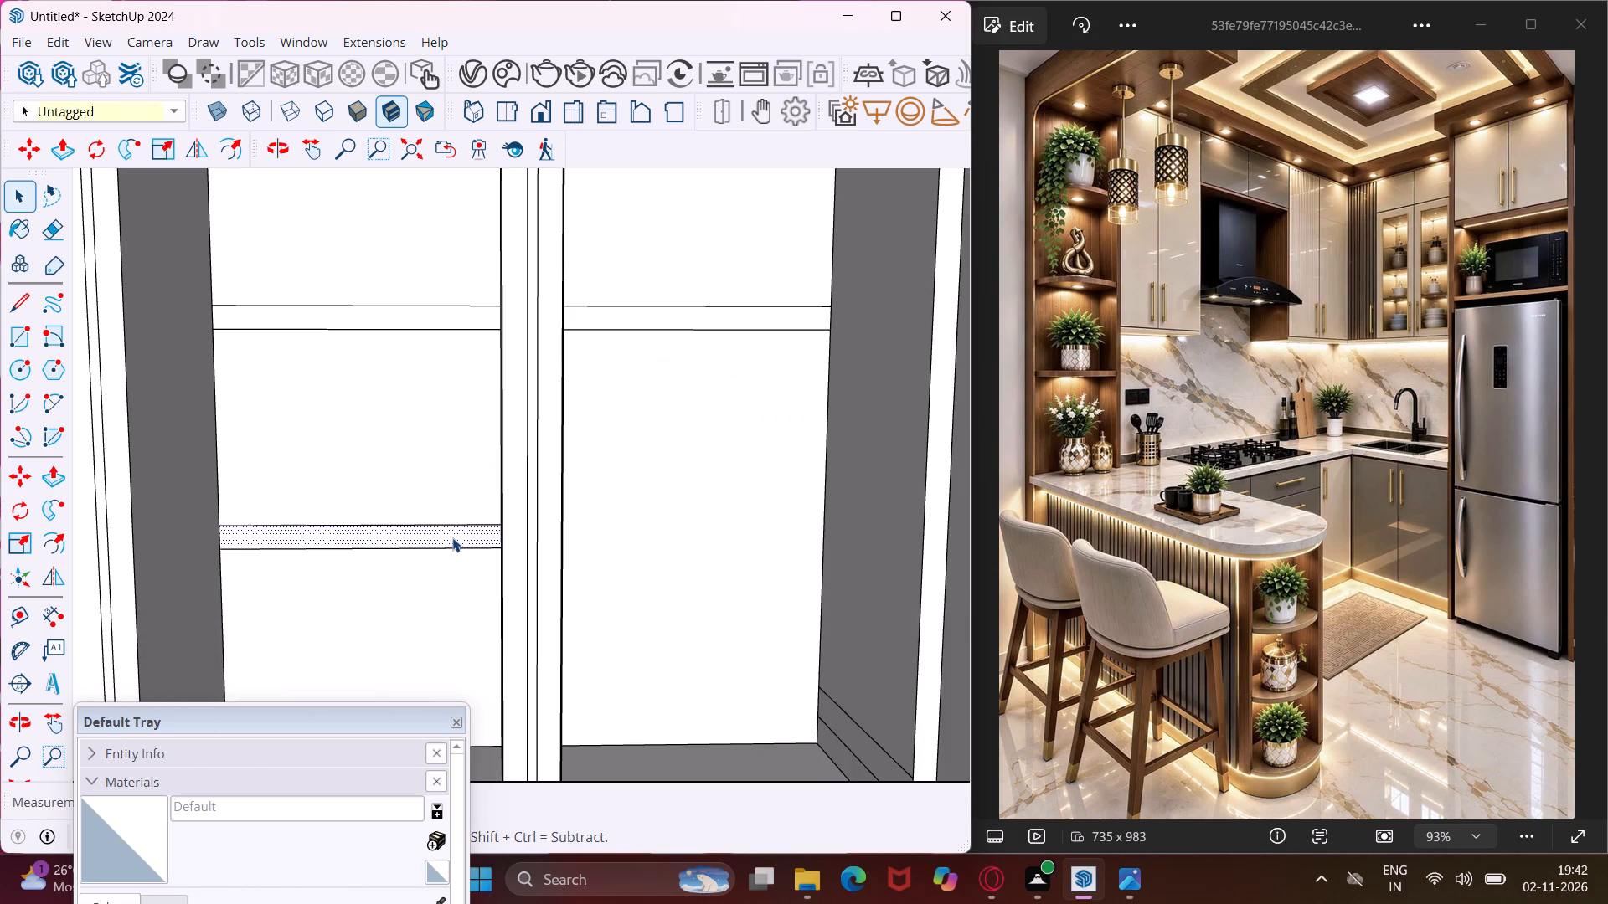
pyautogui.moveTo(452, 537); pyautogui.dragTo(479, 533, button='middle')
pyautogui.press('m')
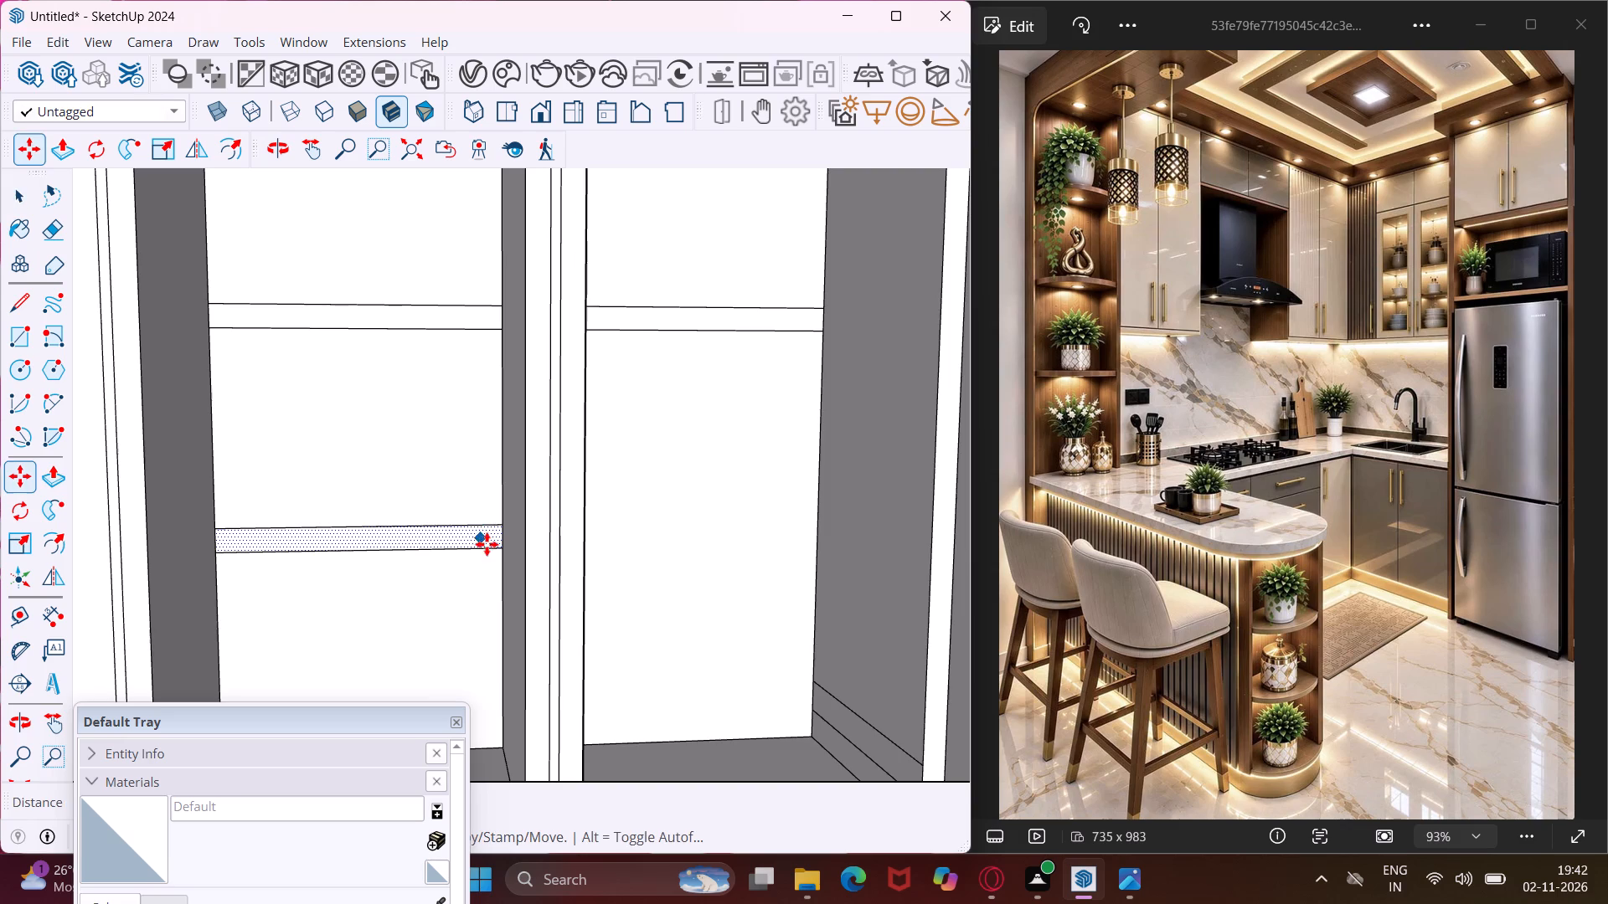
pyautogui.scroll(2, 500, 550)
pyautogui.click(500, 550)
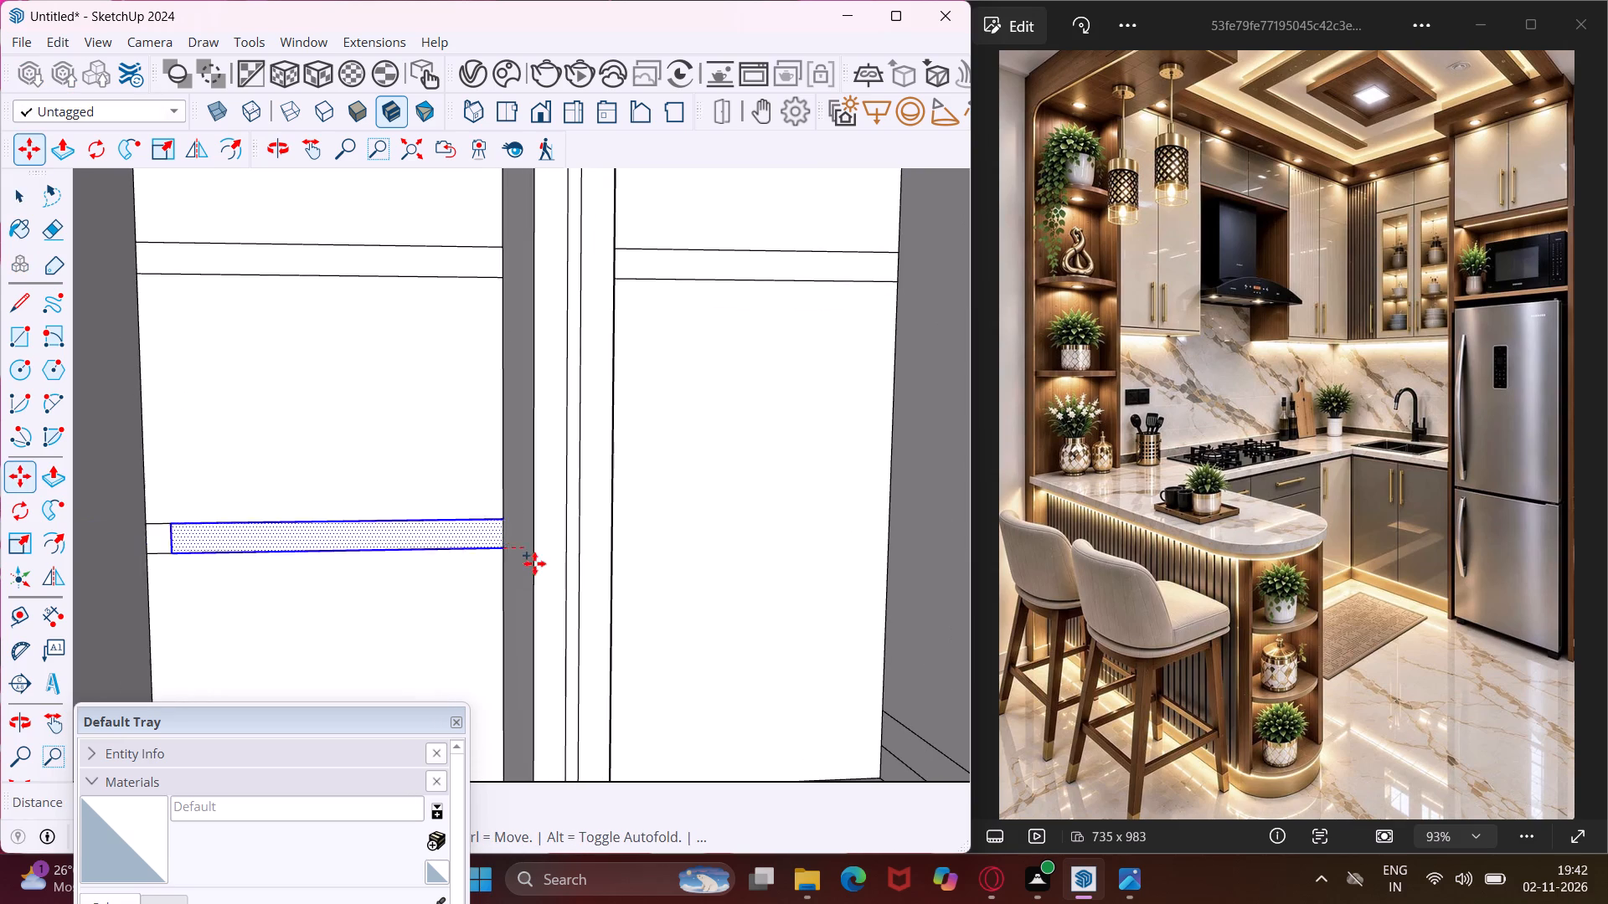
pyautogui.moveTo(850, 509); pyautogui.dragTo(646, 551, button='middle')
pyautogui.moveTo(754, 572); pyautogui.dragTo(765, 572, button='middle')
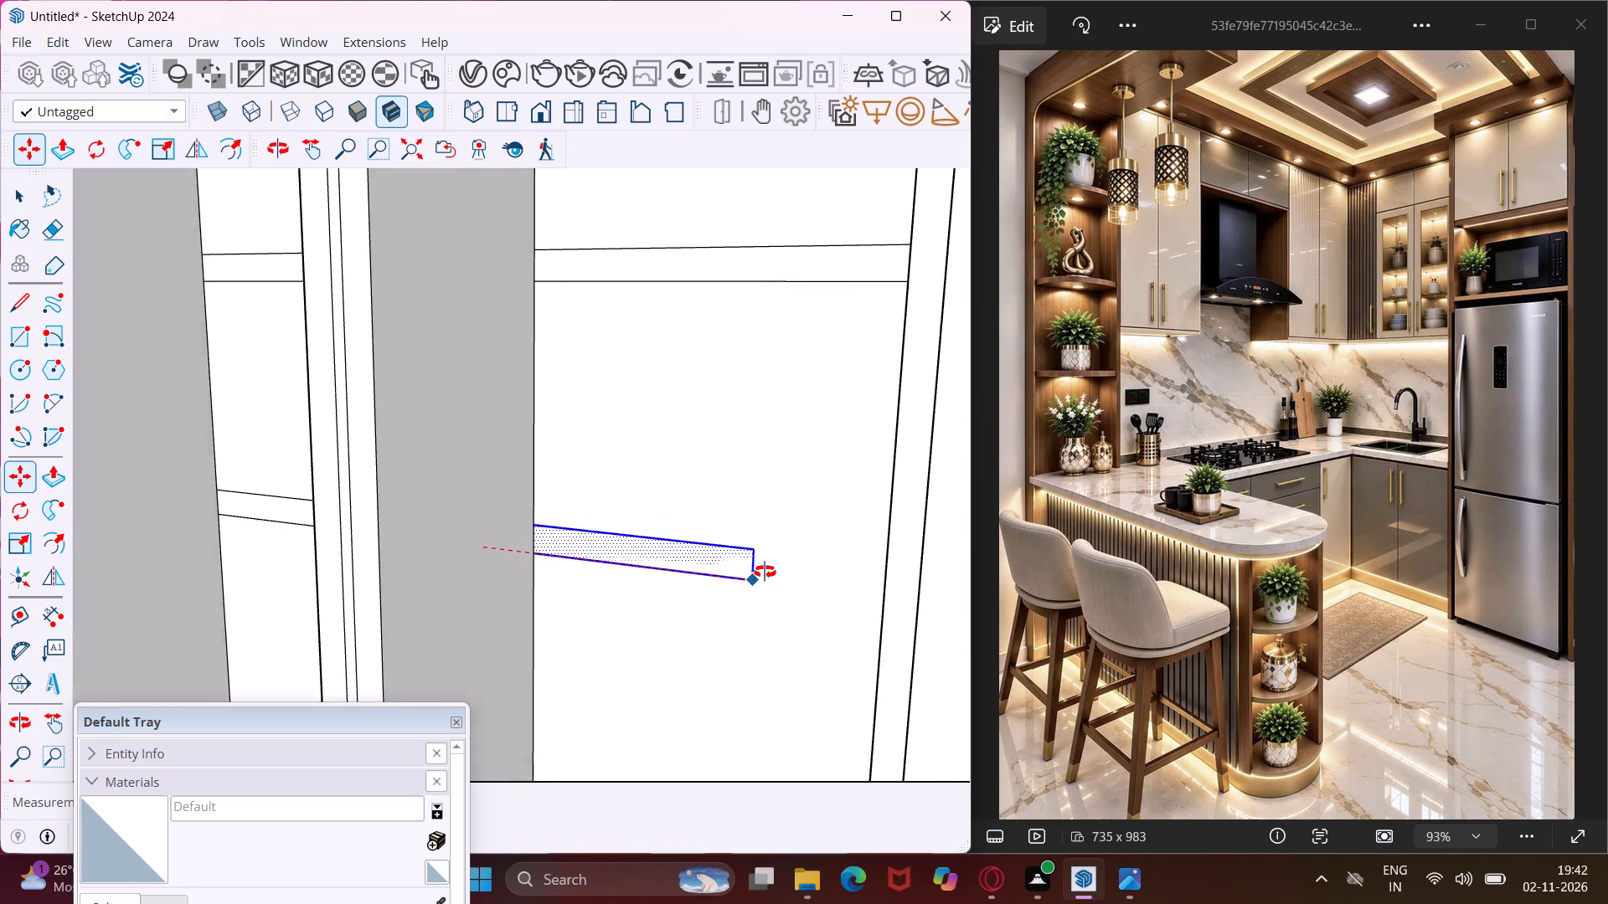
pyautogui.moveTo(765, 572); pyautogui.dragTo(862, 557, button='middle')
pyautogui.click(908, 567)
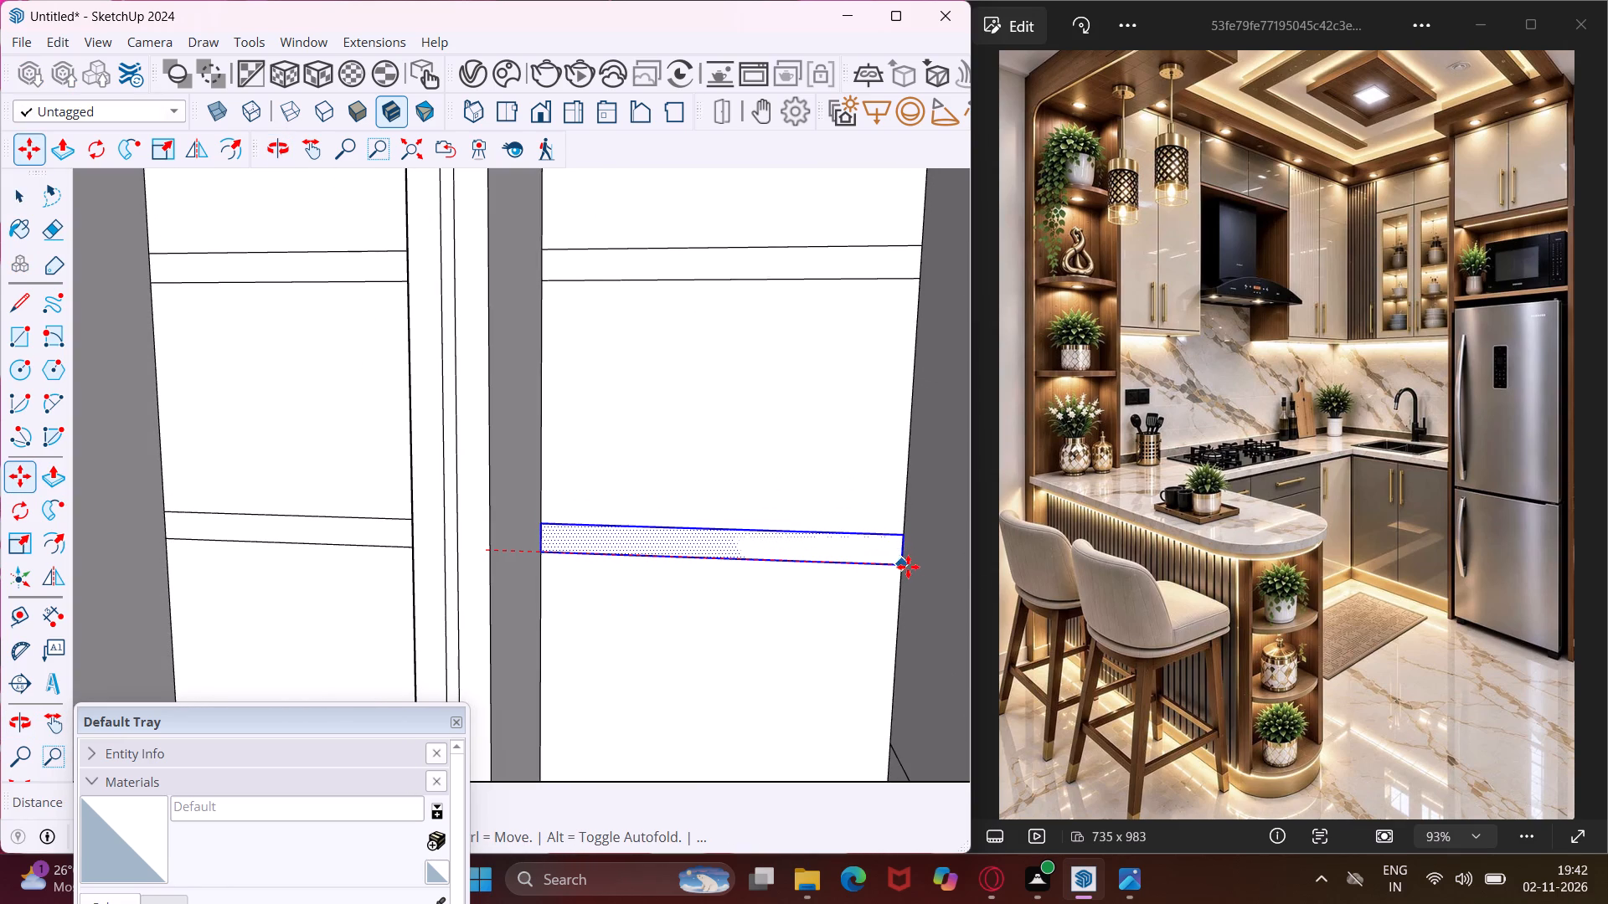
pyautogui.press('Escape')
pyautogui.press('space')
# Pull the four shelf strips forward from the back faces by the same distance to form two shelves in each recess.
pyautogui.click(664, 542)
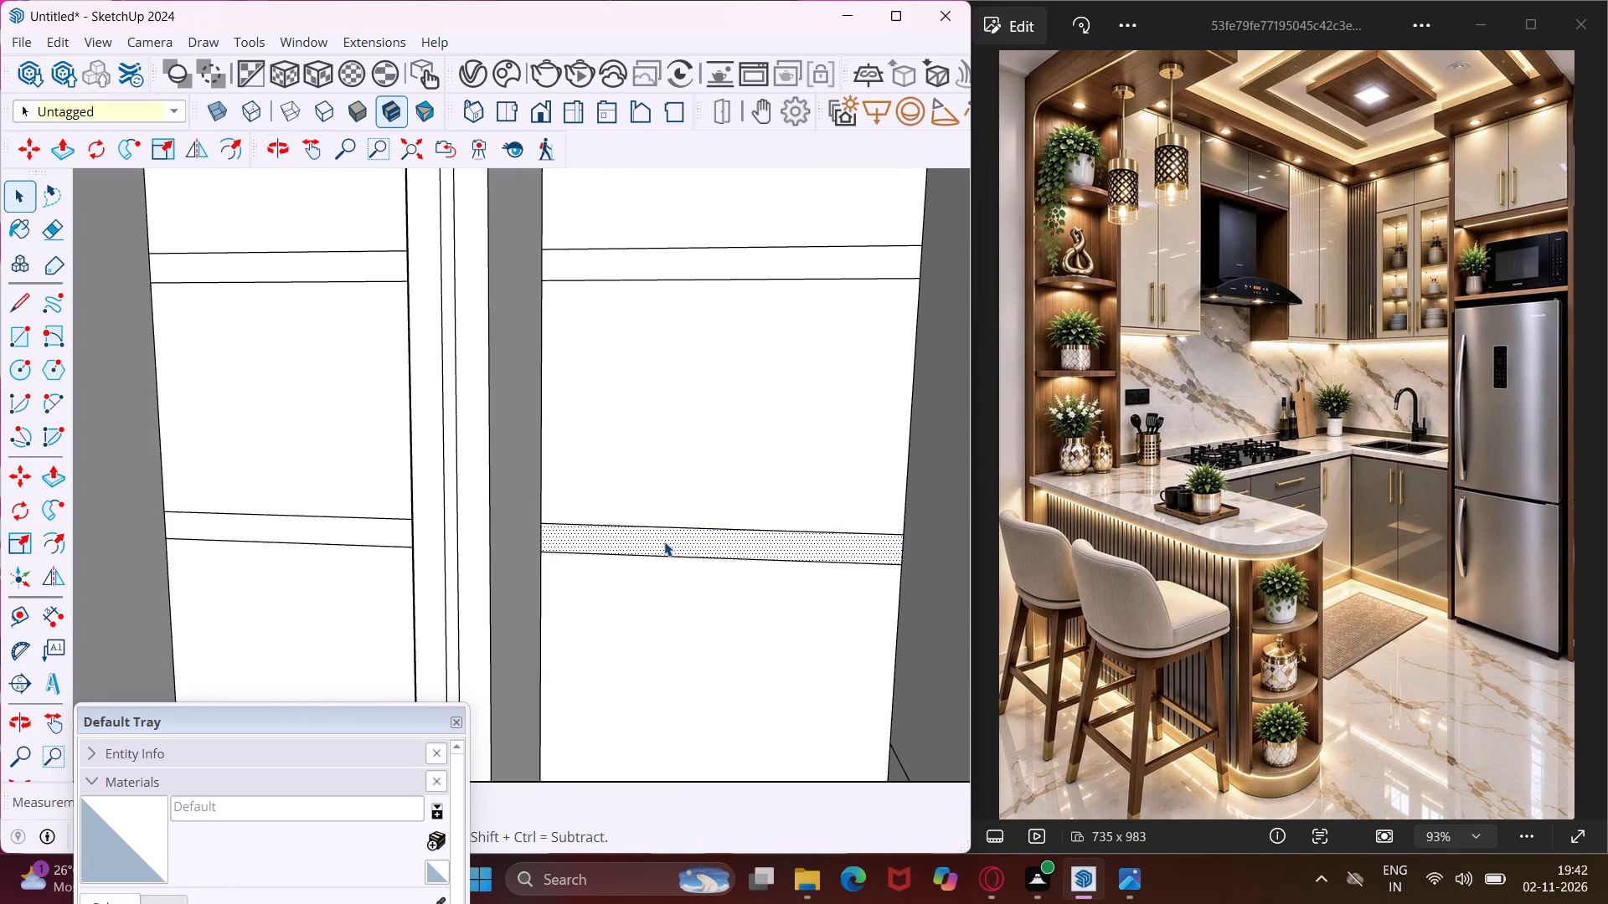
pyautogui.press('p')
pyautogui.click(664, 542)
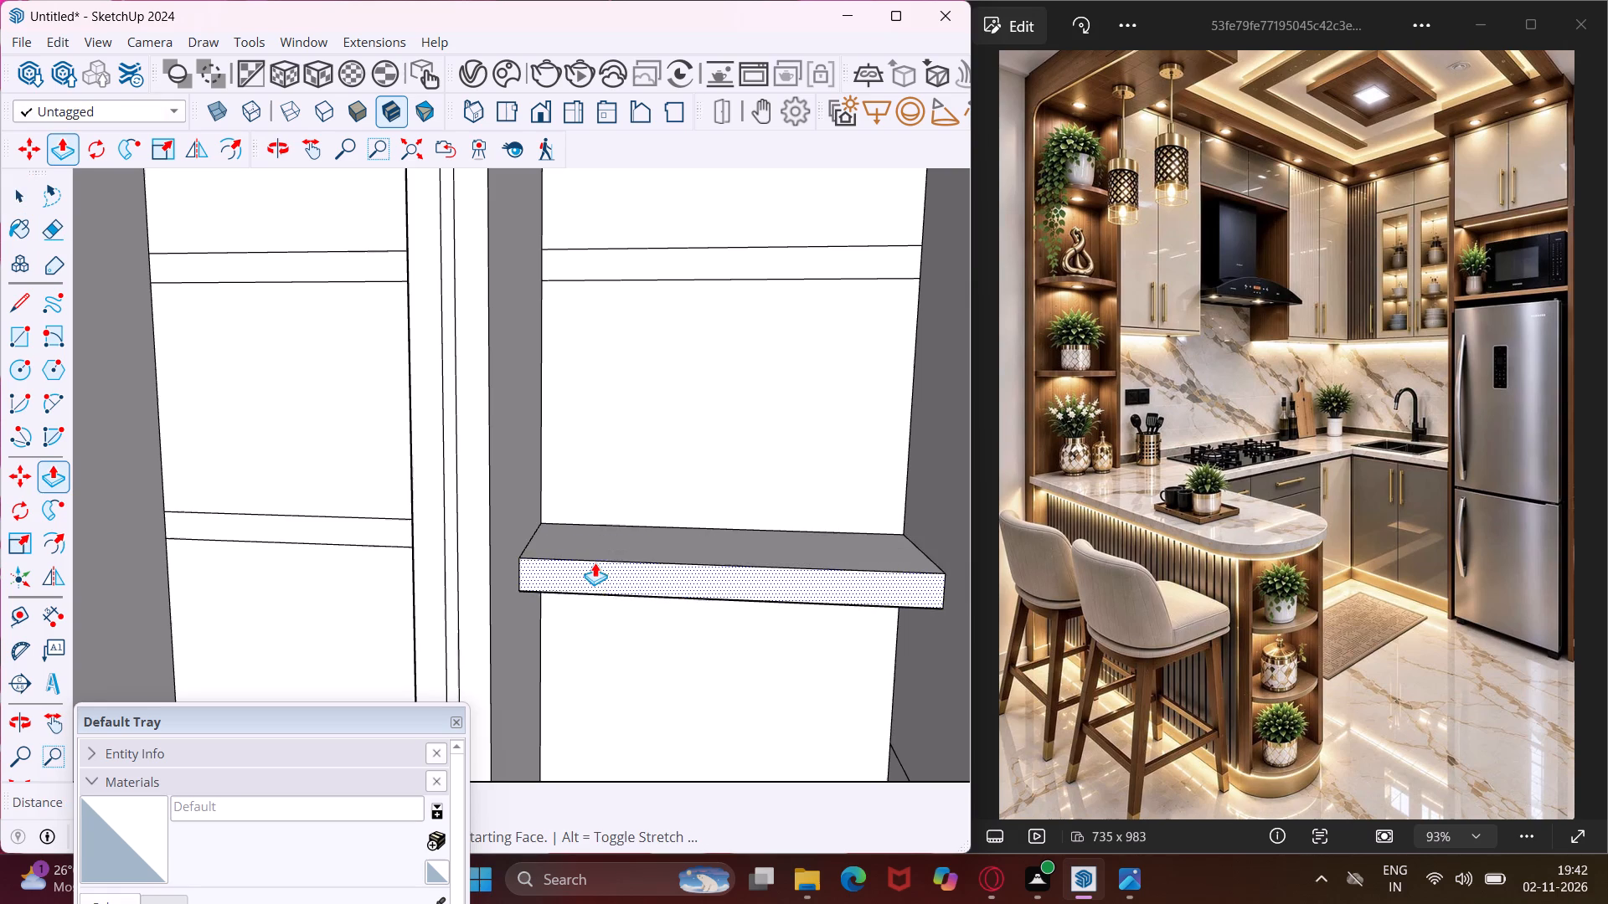
pyautogui.click(525, 526)
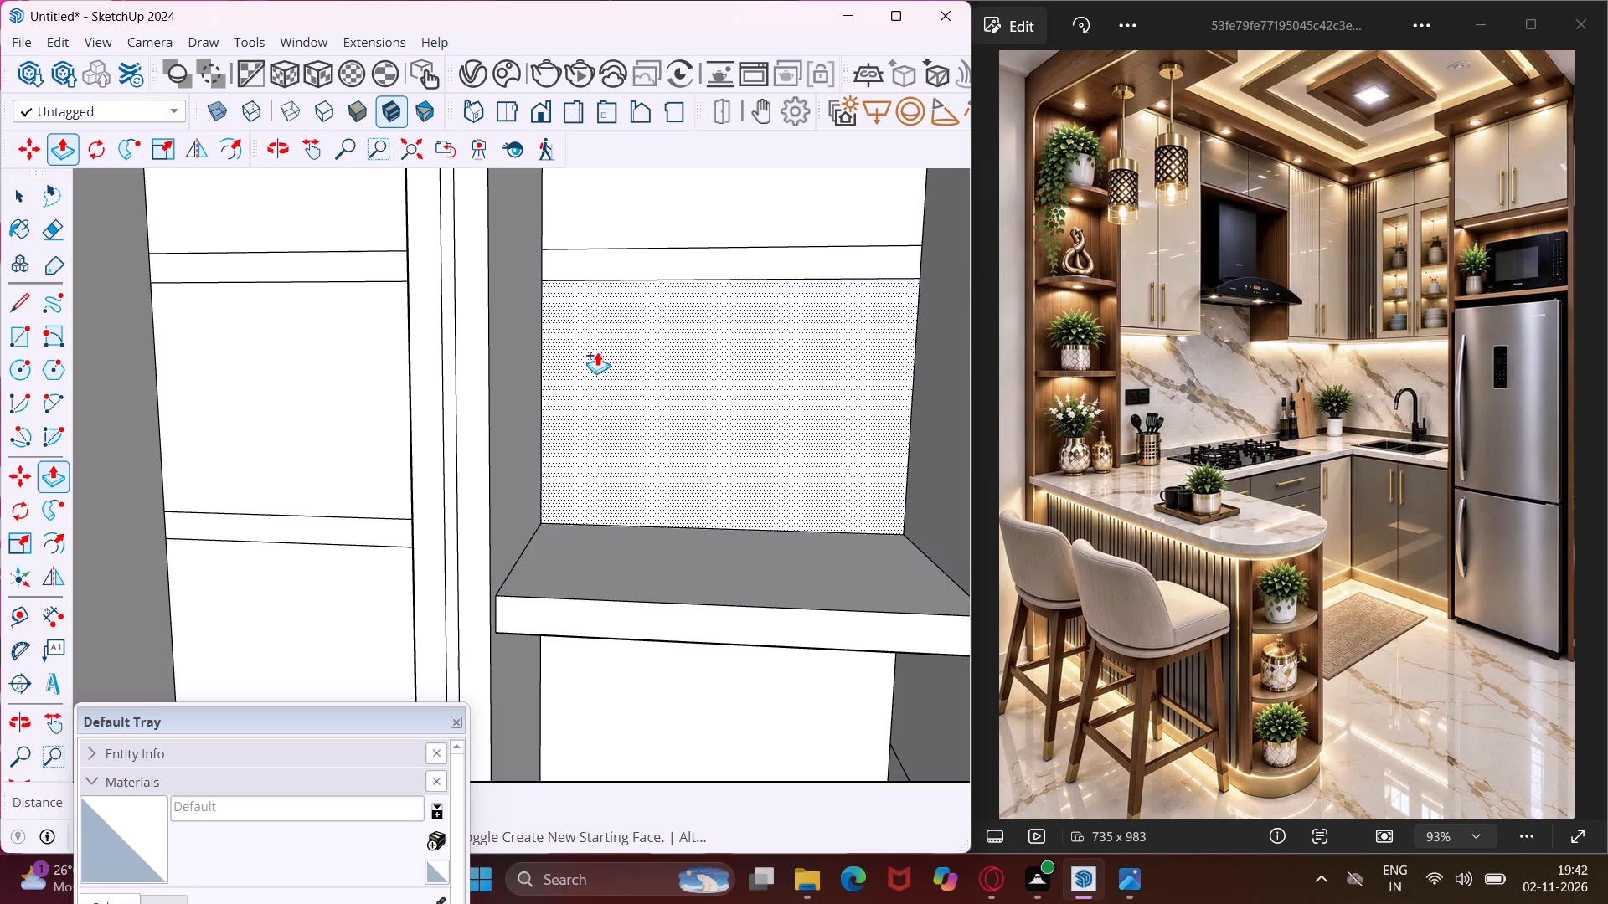
pyautogui.scroll(2, 593, 282)
pyautogui.doubleClick(591, 259)
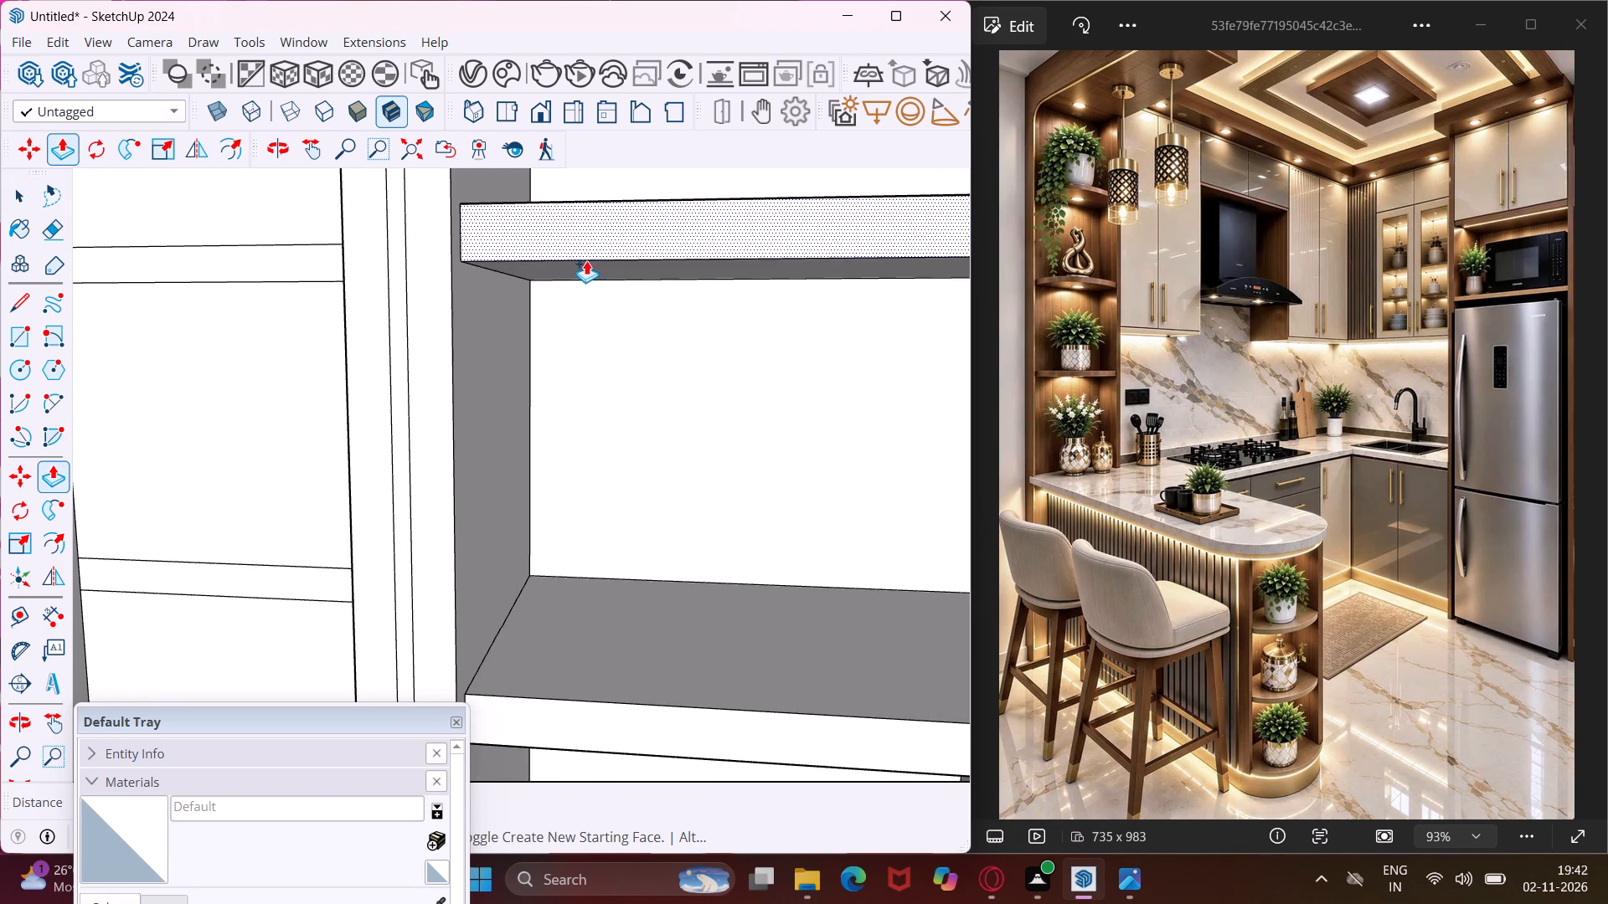
pyautogui.scroll(-4, 586, 260)
pyautogui.doubleClick(345, 260)
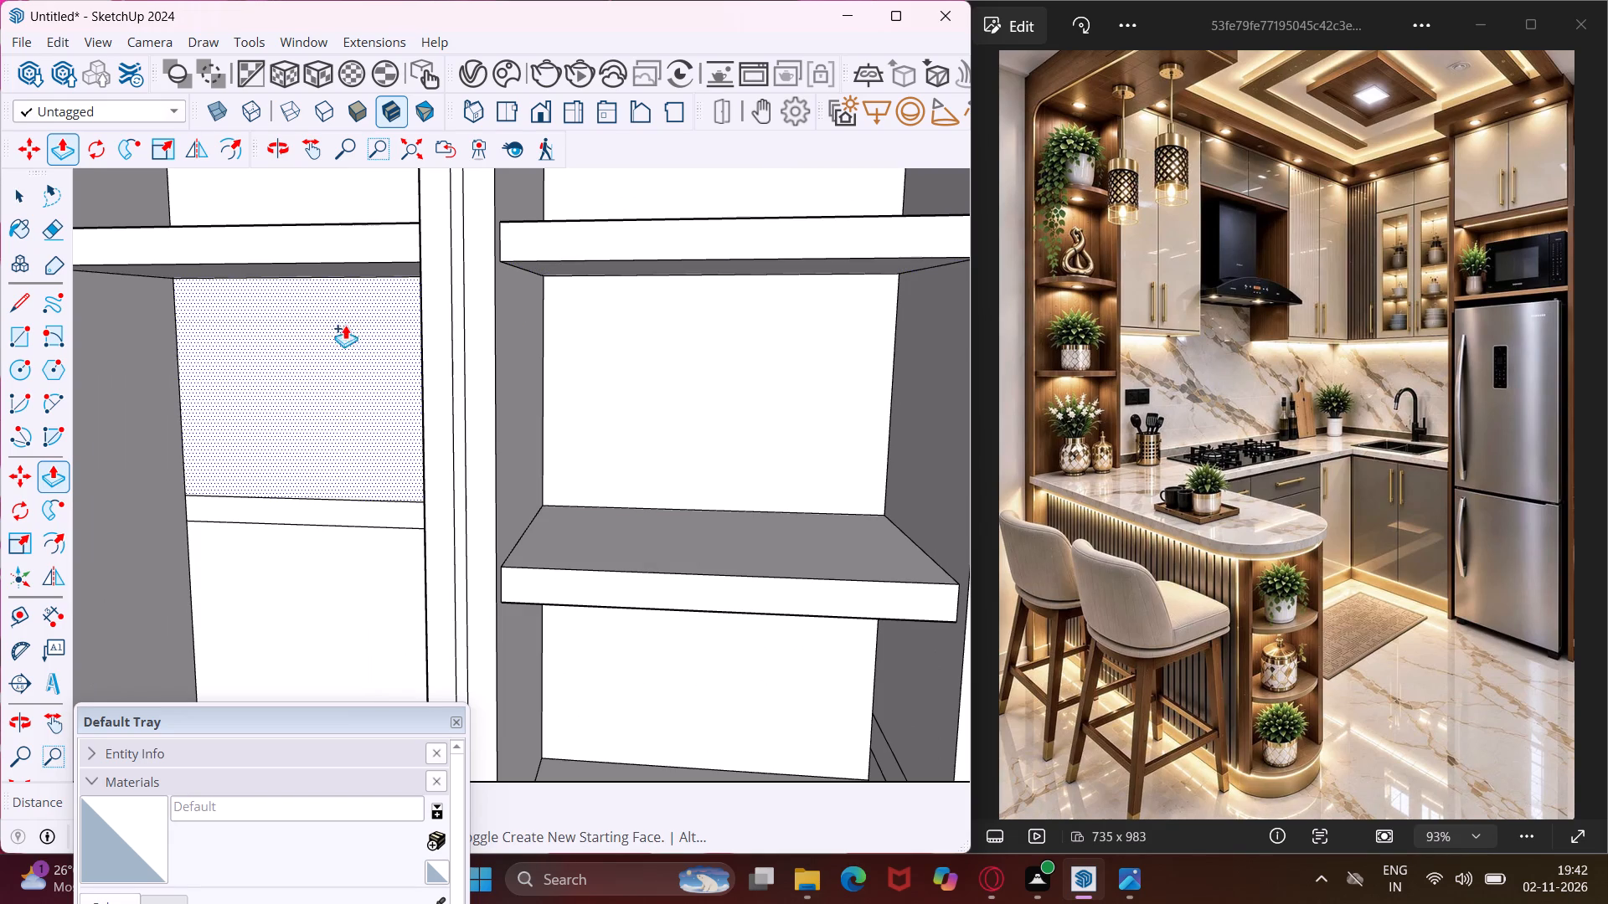
pyautogui.doubleClick(352, 506)
pyautogui.scroll(-5, 371, 400)
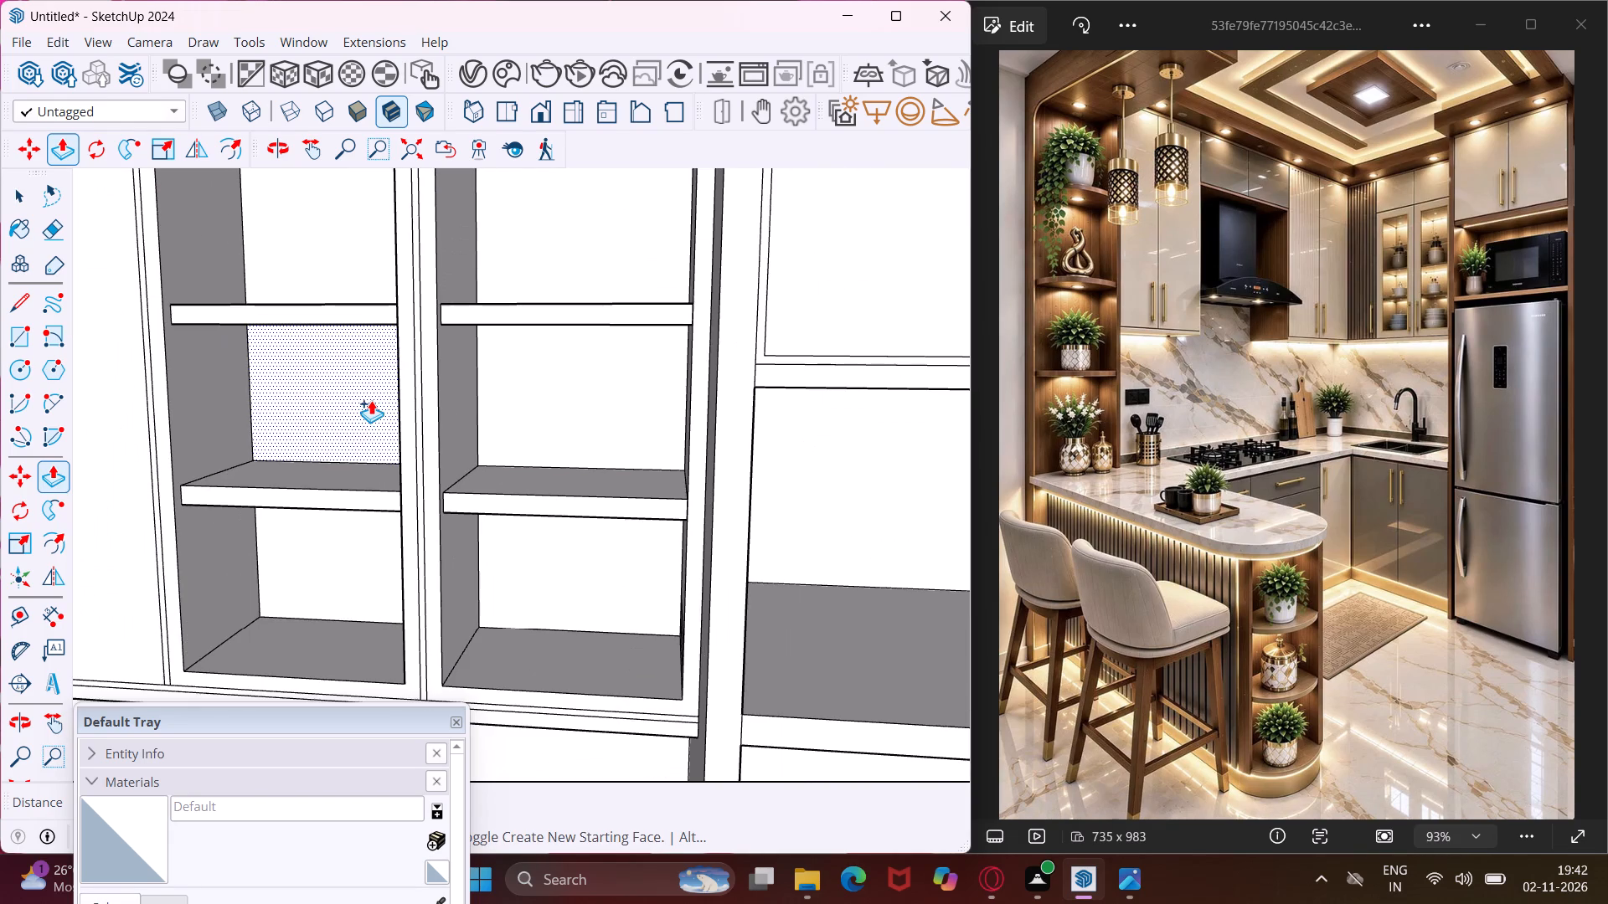
# Extend the front faces of all four shelves slightly further forward by an equal amount.
pyautogui.moveTo(374, 406); pyautogui.dragTo(362, 544, button='middle')
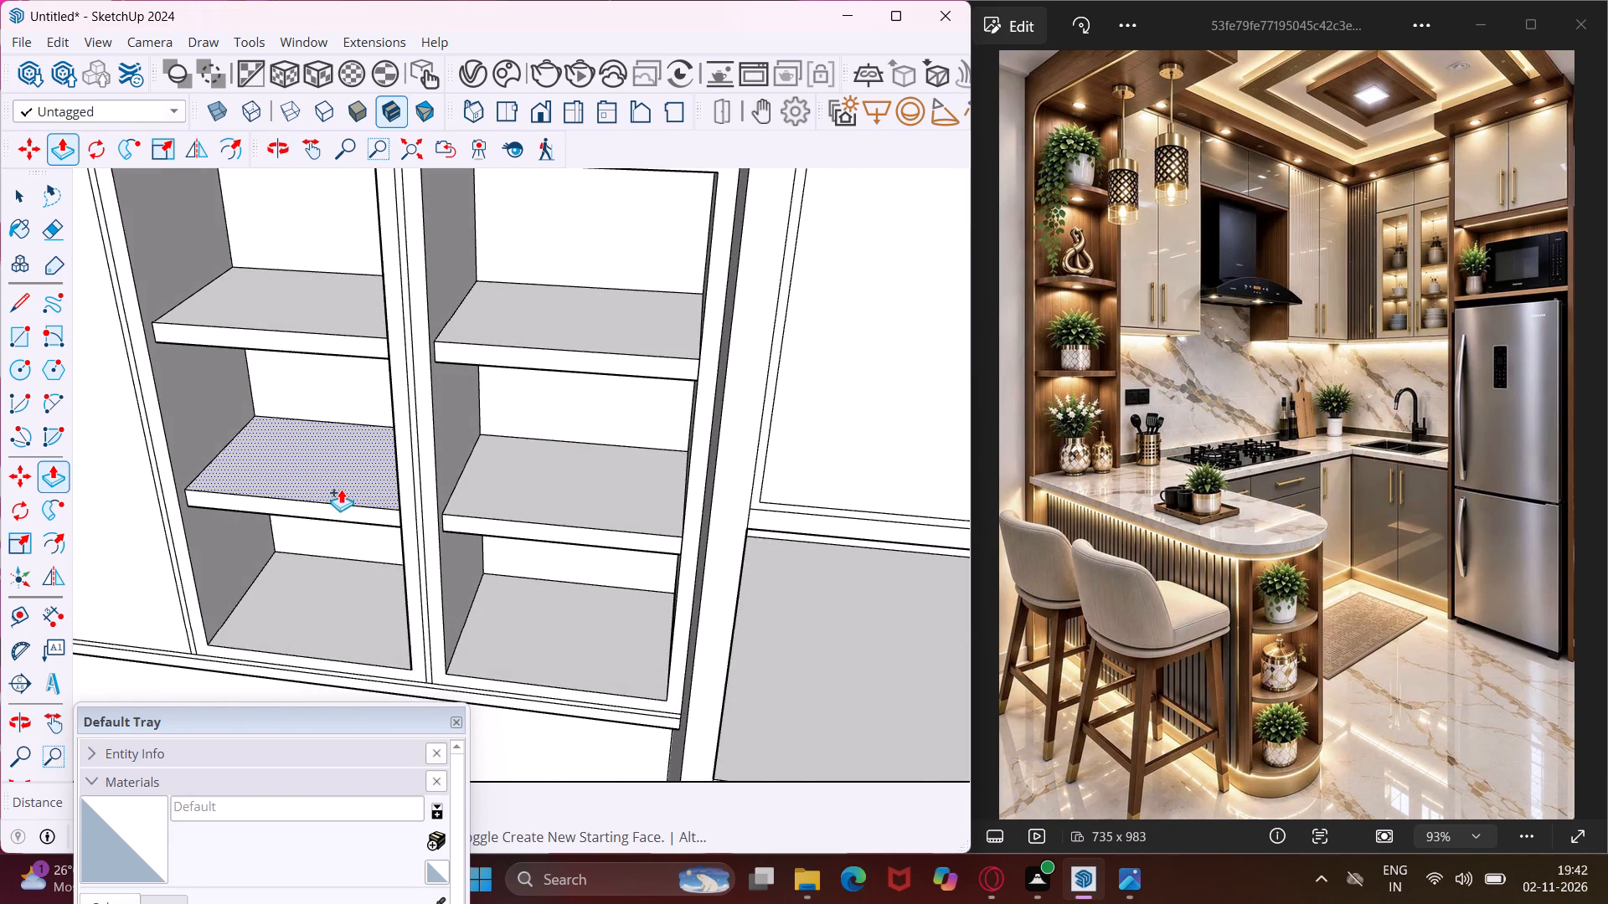
pyautogui.scroll(5, 340, 489)
pyautogui.click(339, 524)
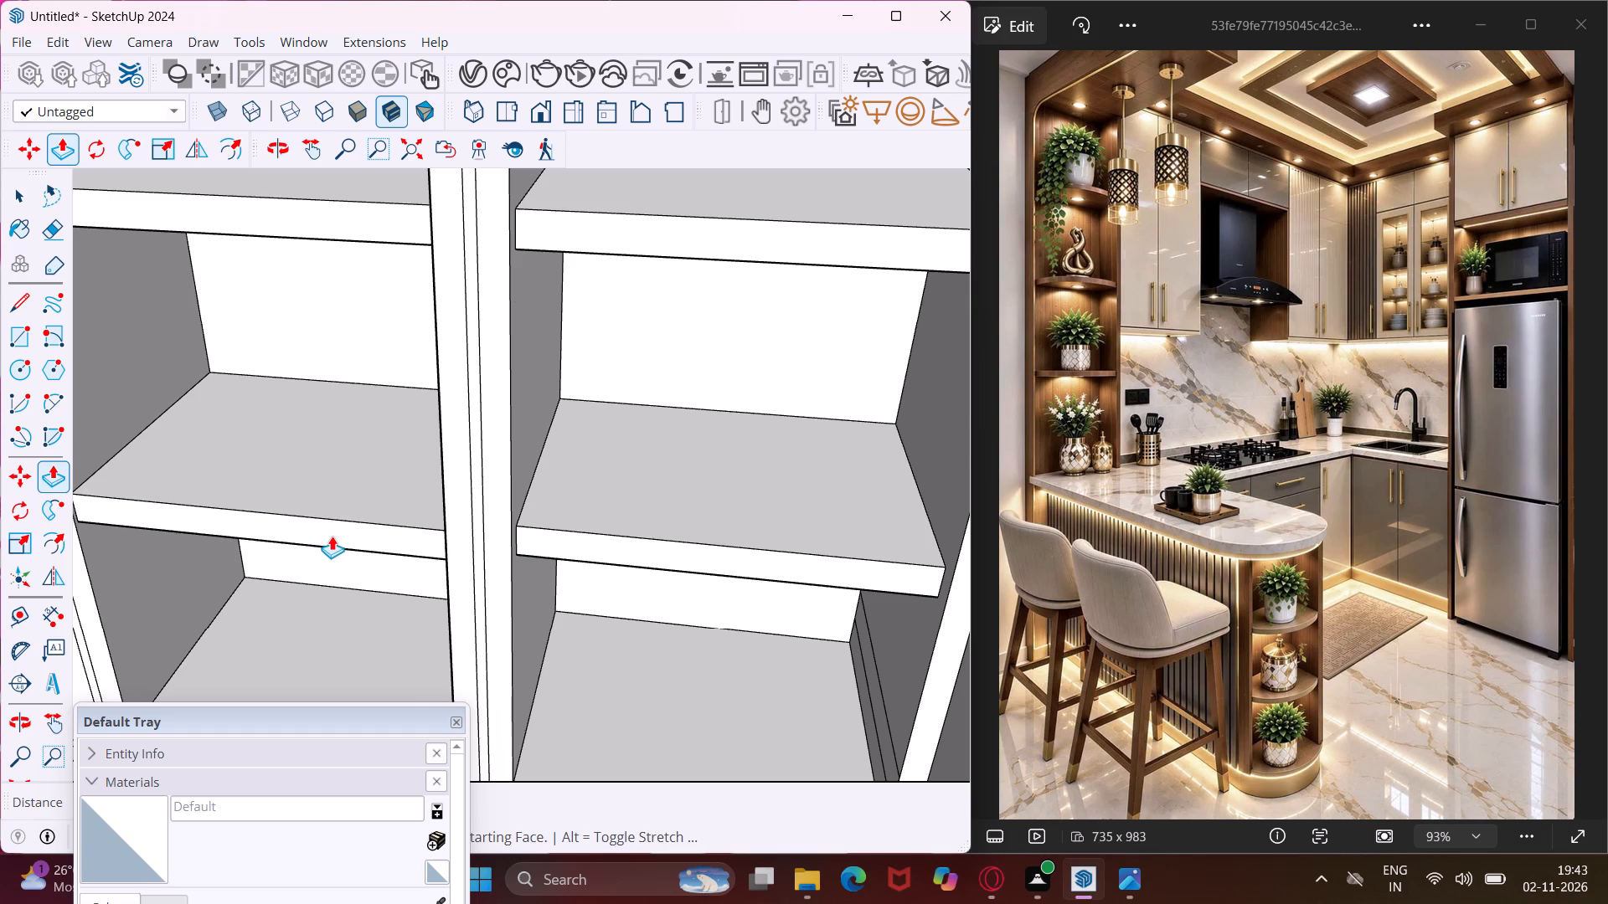
pyautogui.click(332, 536)
pyautogui.doubleClick(528, 534)
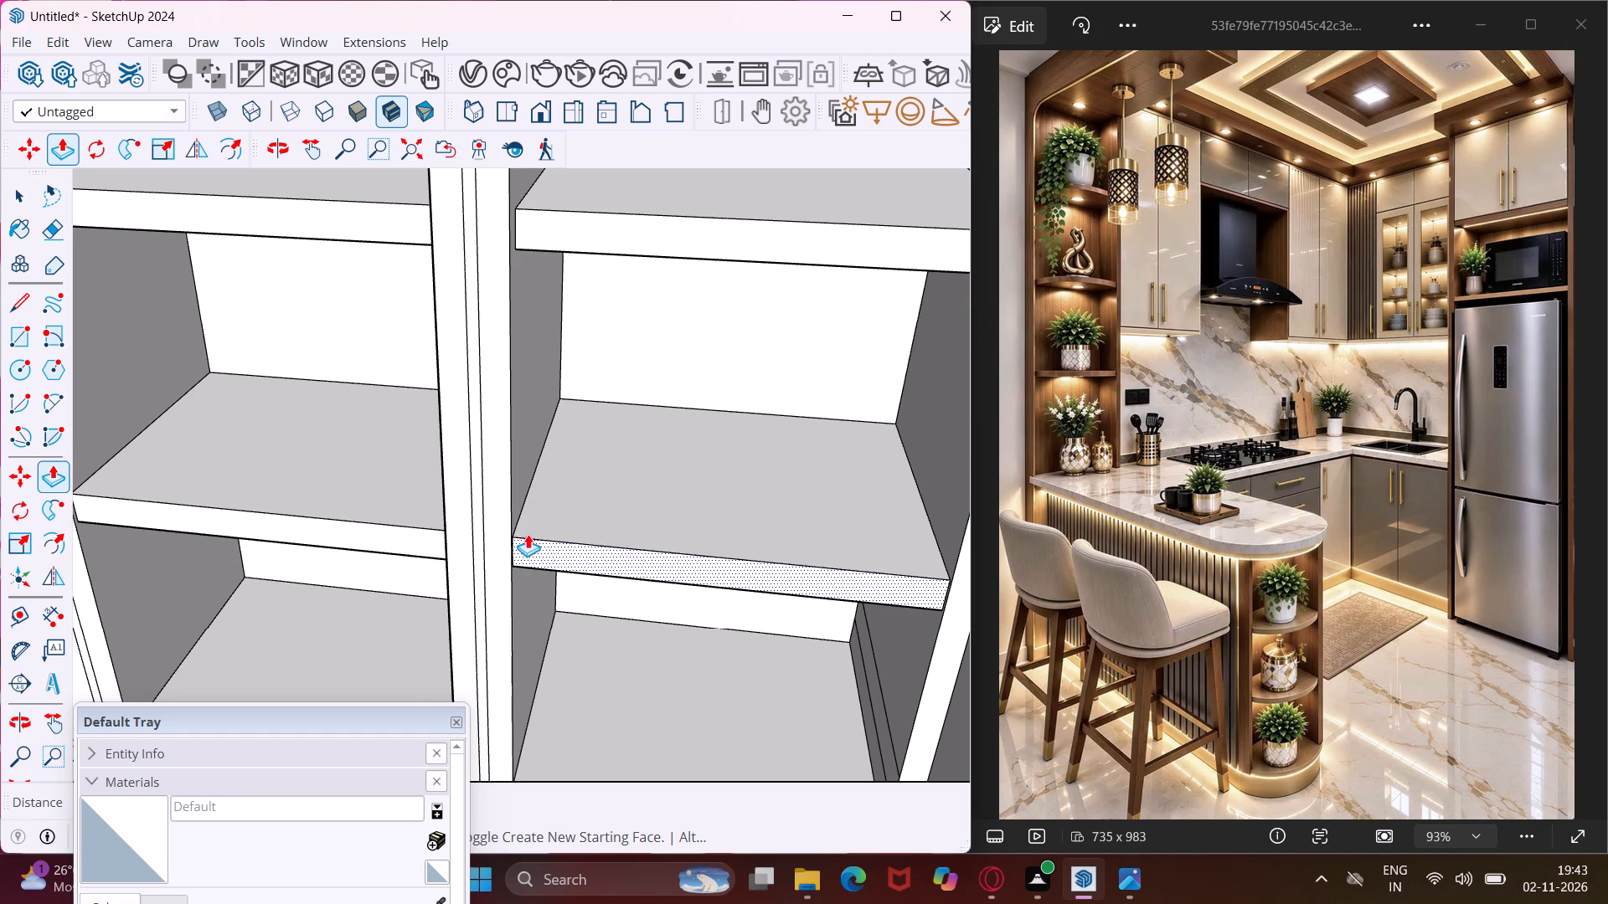
pyautogui.doubleClick(610, 236)
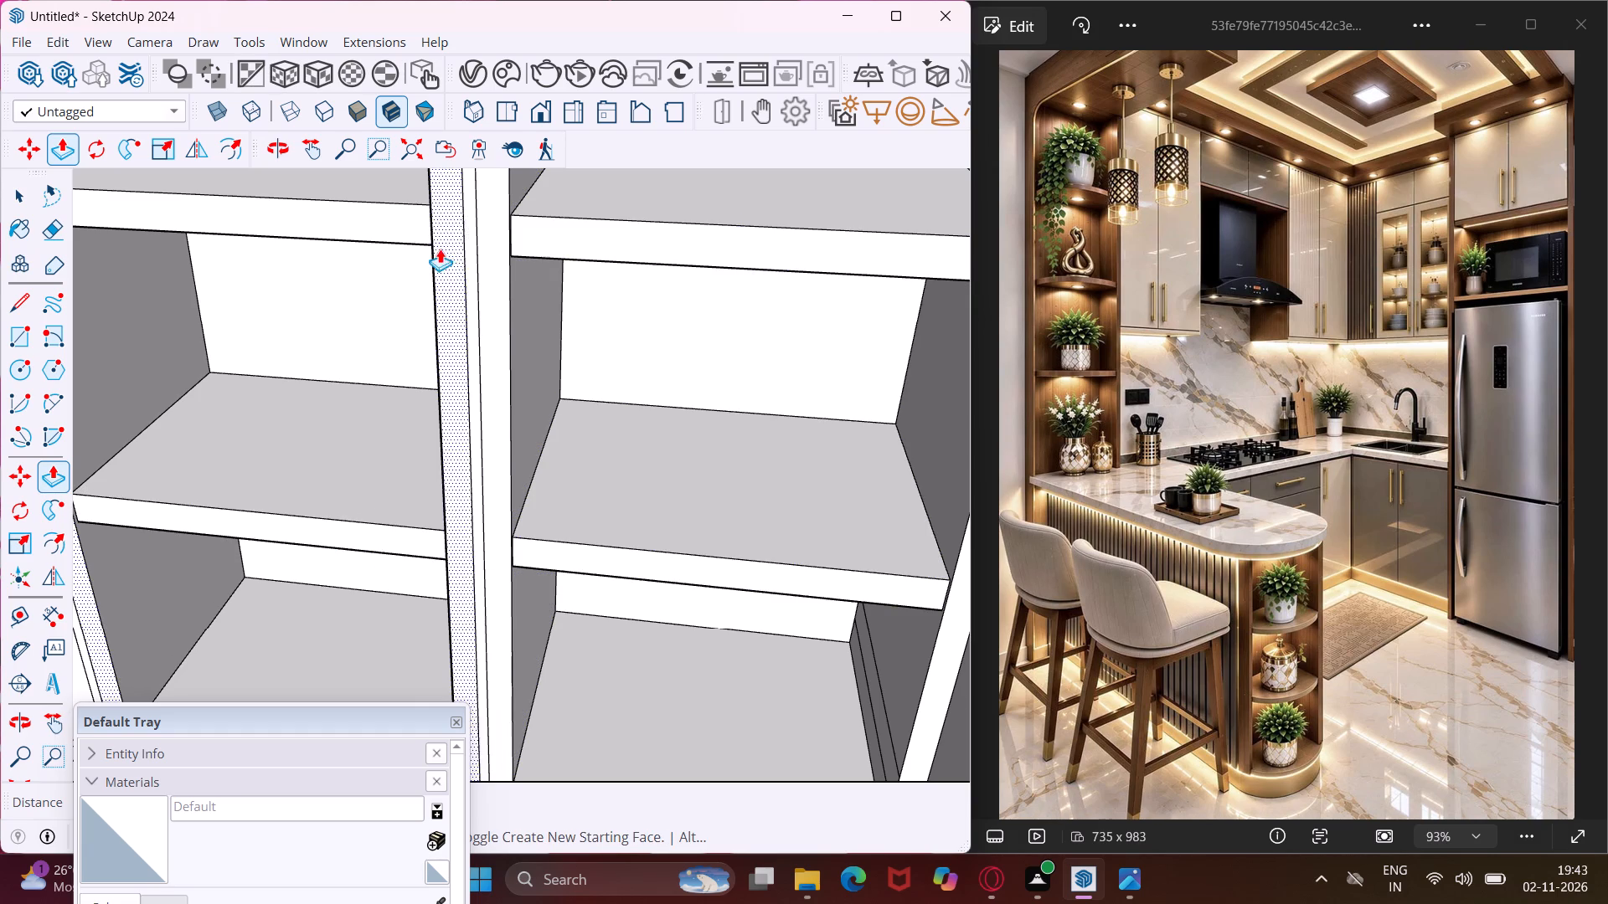
pyautogui.doubleClick(413, 215)
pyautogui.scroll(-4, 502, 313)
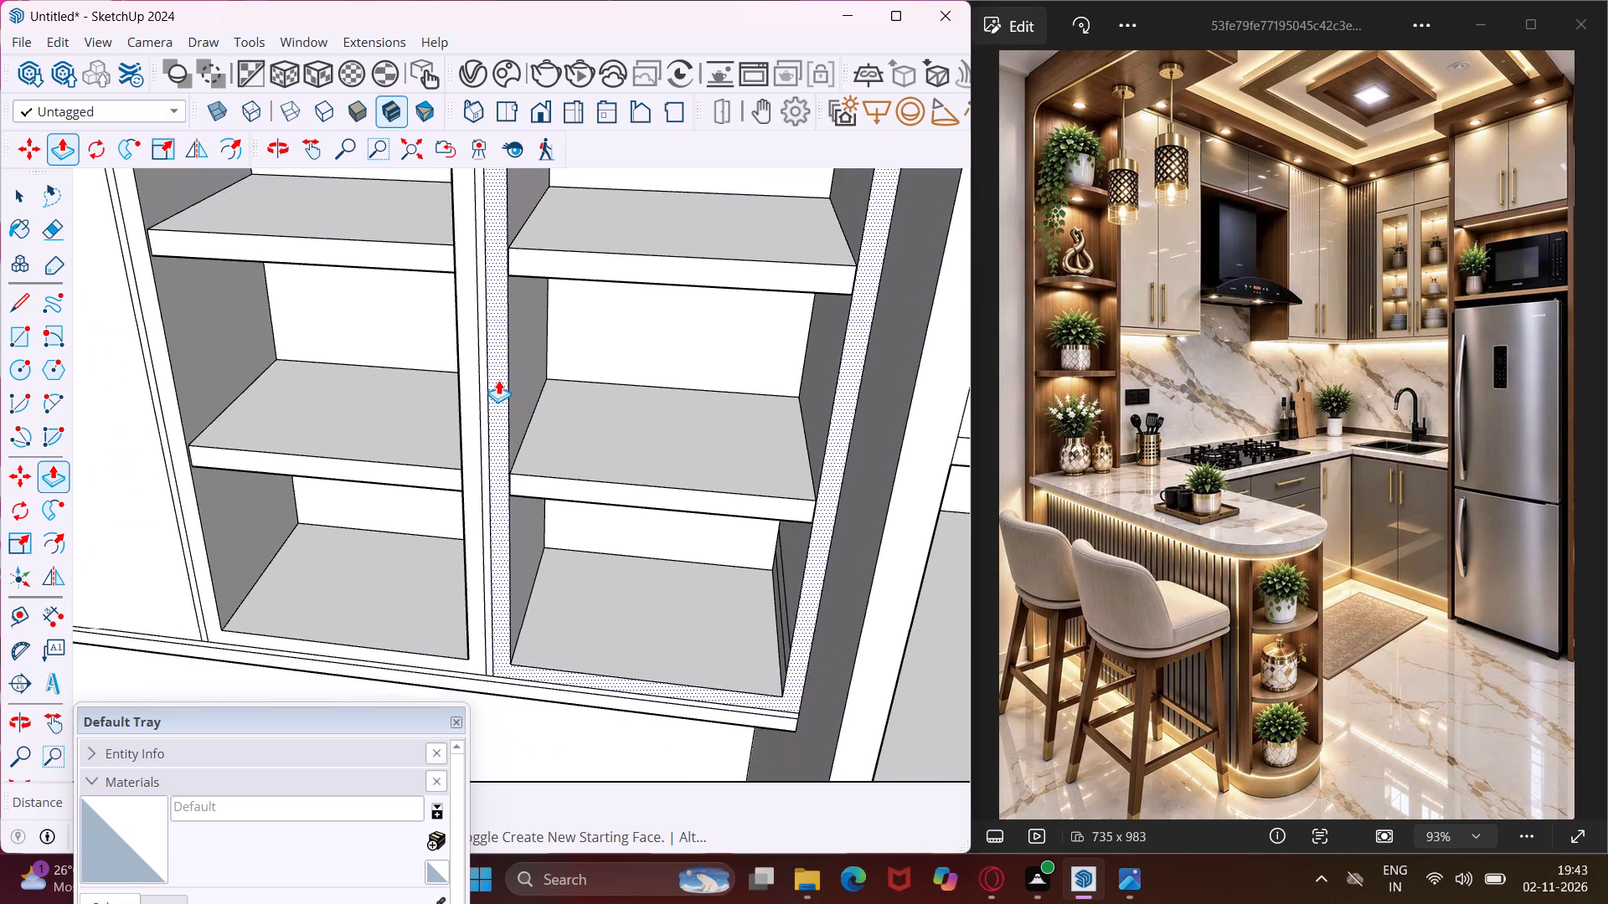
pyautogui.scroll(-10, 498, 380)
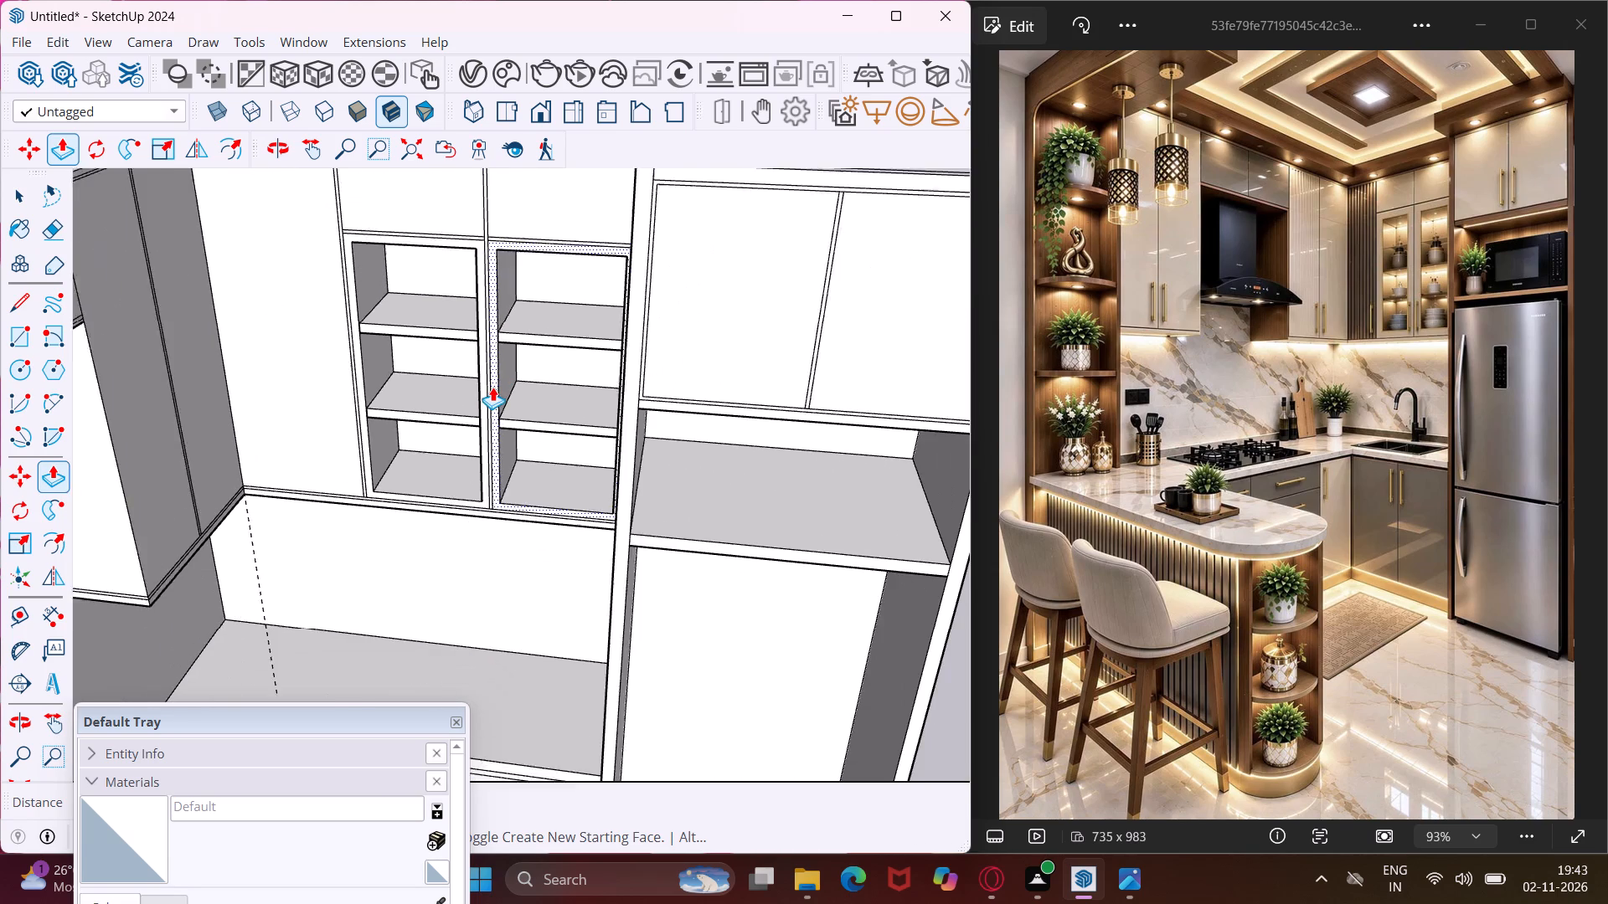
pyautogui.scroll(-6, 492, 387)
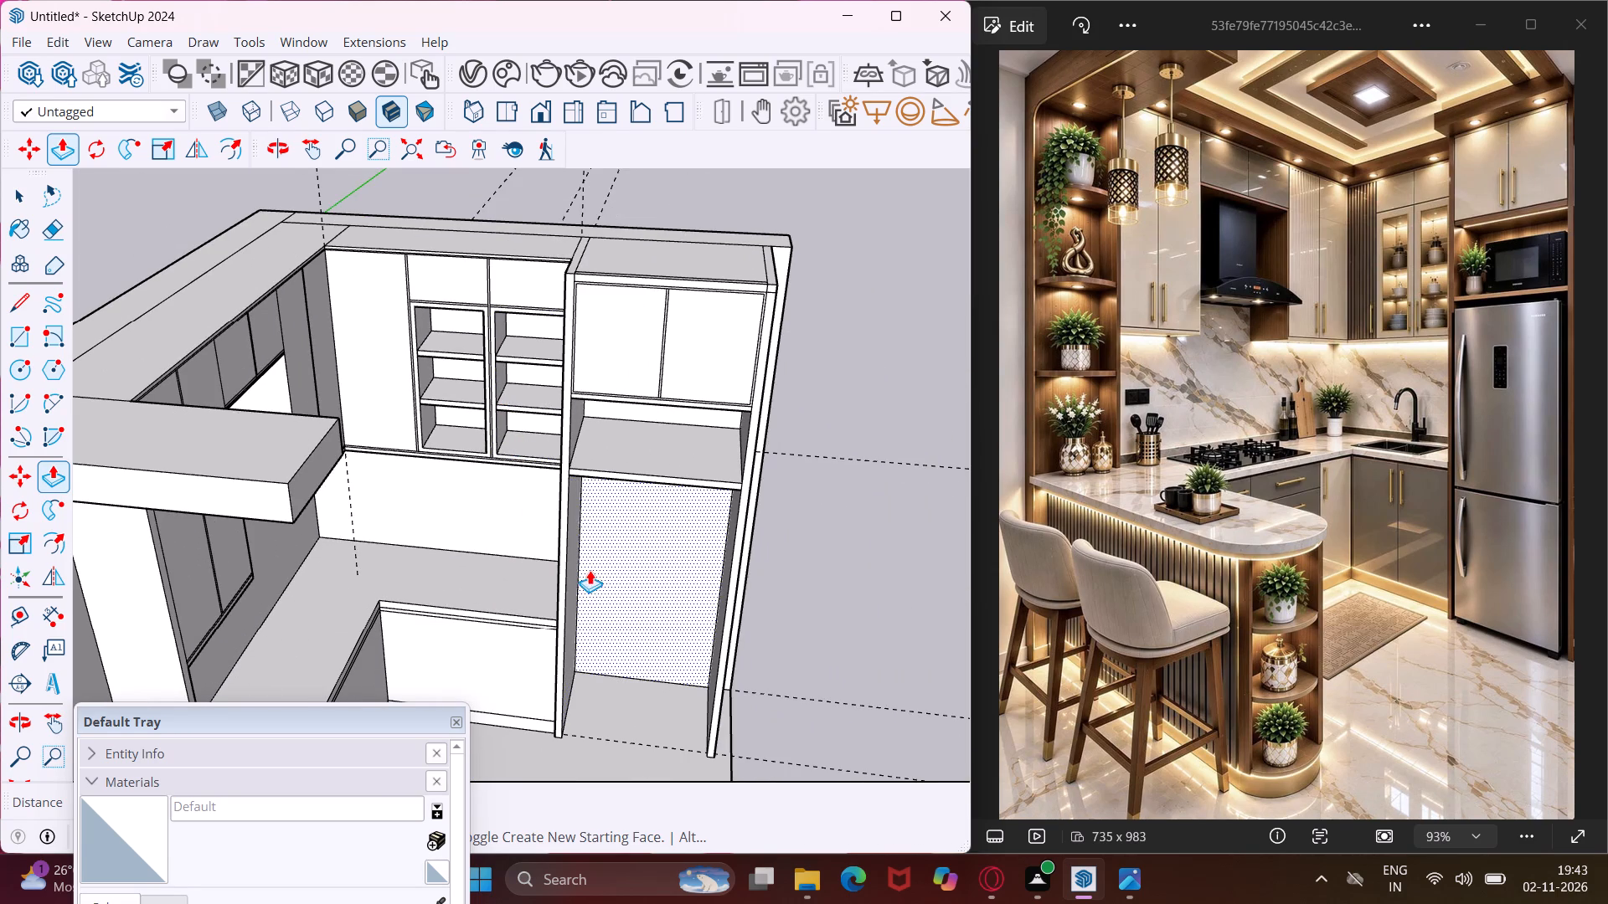
# Delete all the dashed construction guides around the kitchen model.
pyautogui.moveTo(590, 570); pyautogui.dragTo(461, 489, button='middle')
pyautogui.scroll(-5, 472, 497)
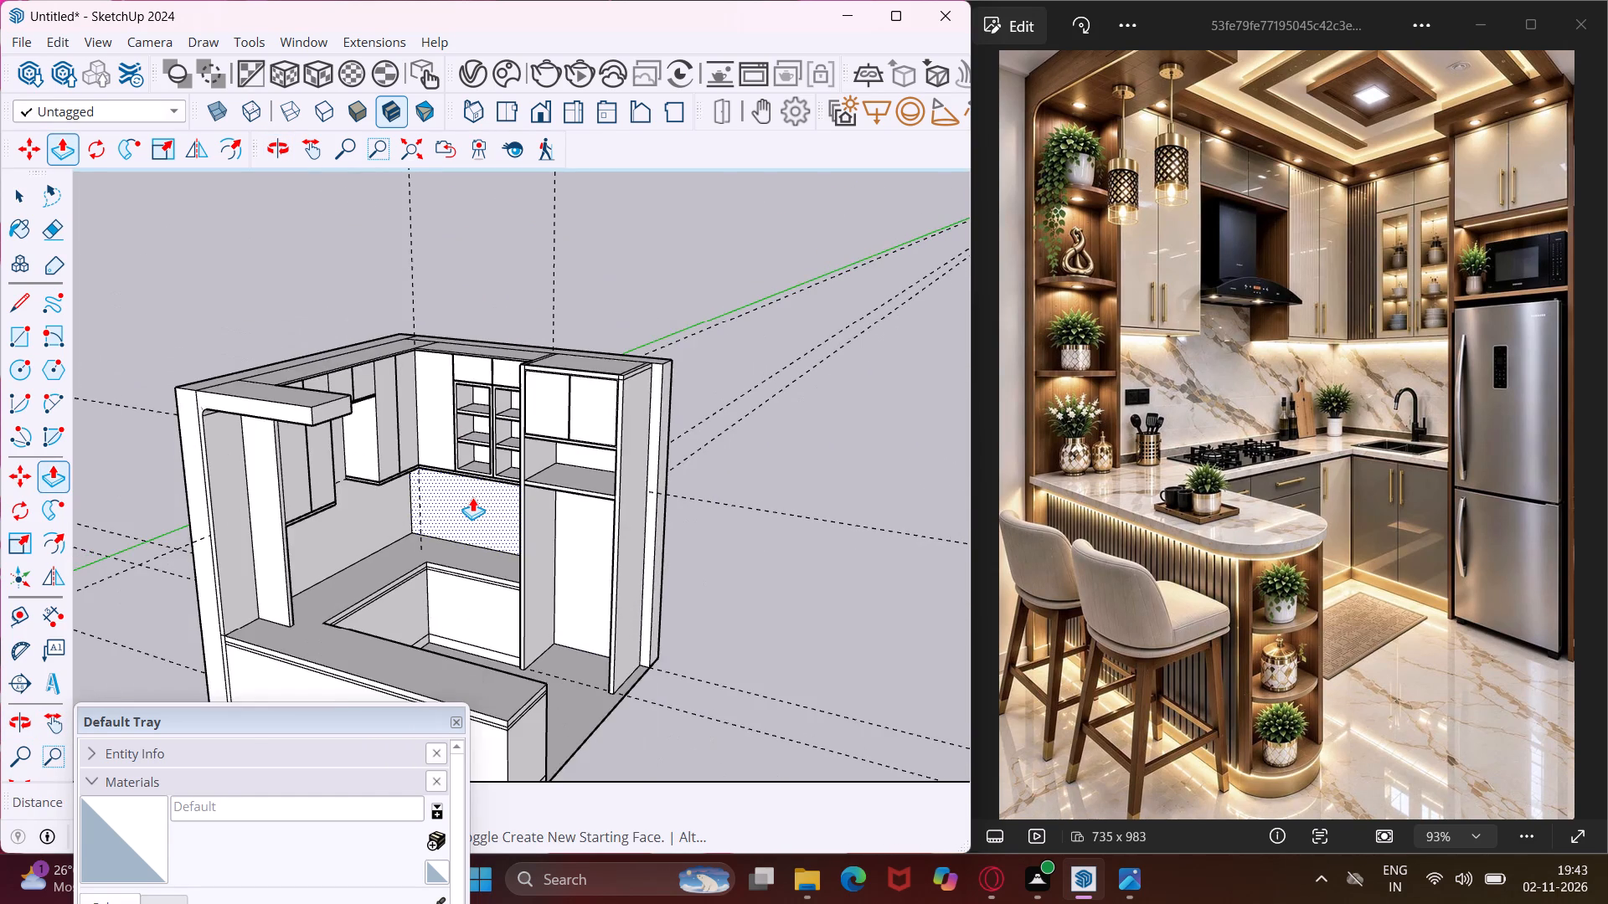
pyautogui.scroll(-2, 472, 497)
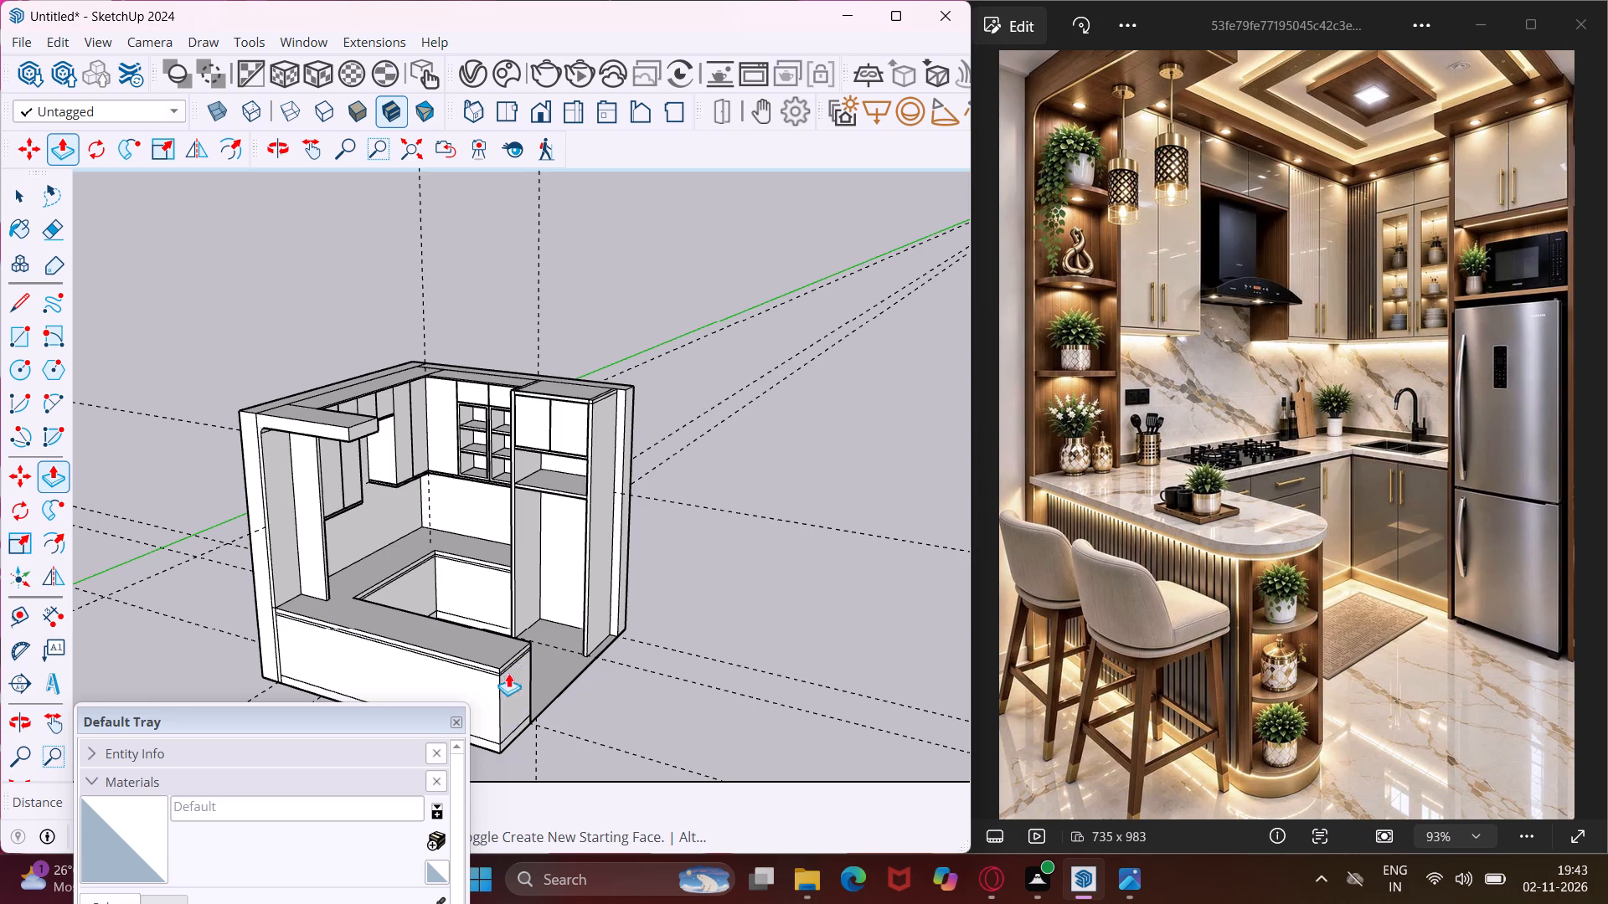
pyautogui.moveTo(599, 634); pyautogui.dragTo(475, 526, button='middle')
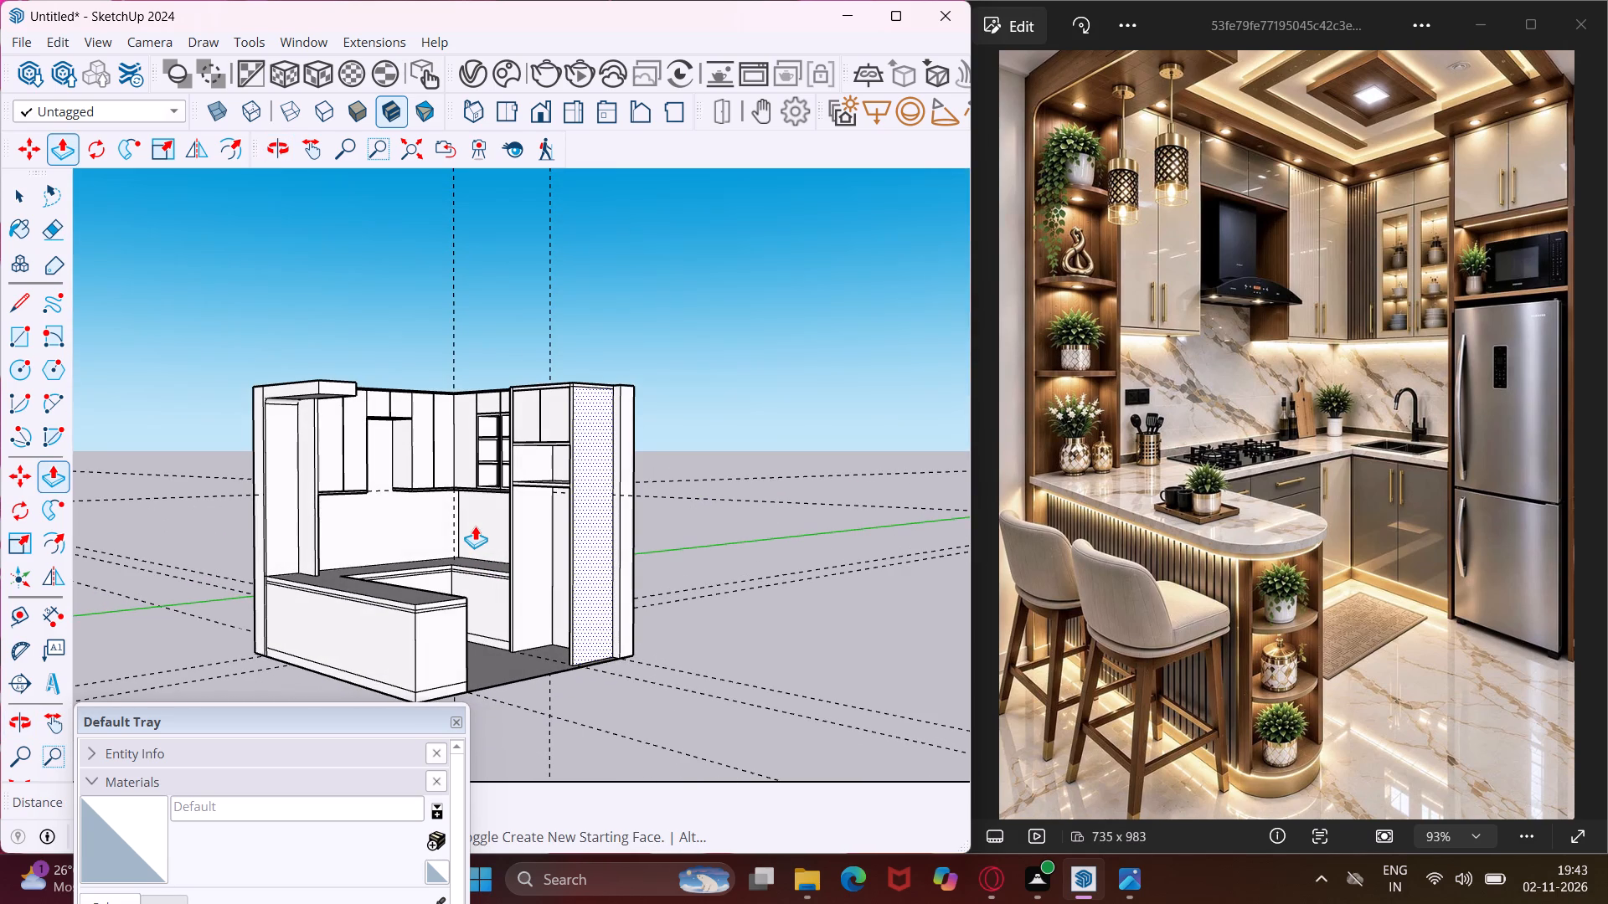
pyautogui.scroll(-5, 472, 525)
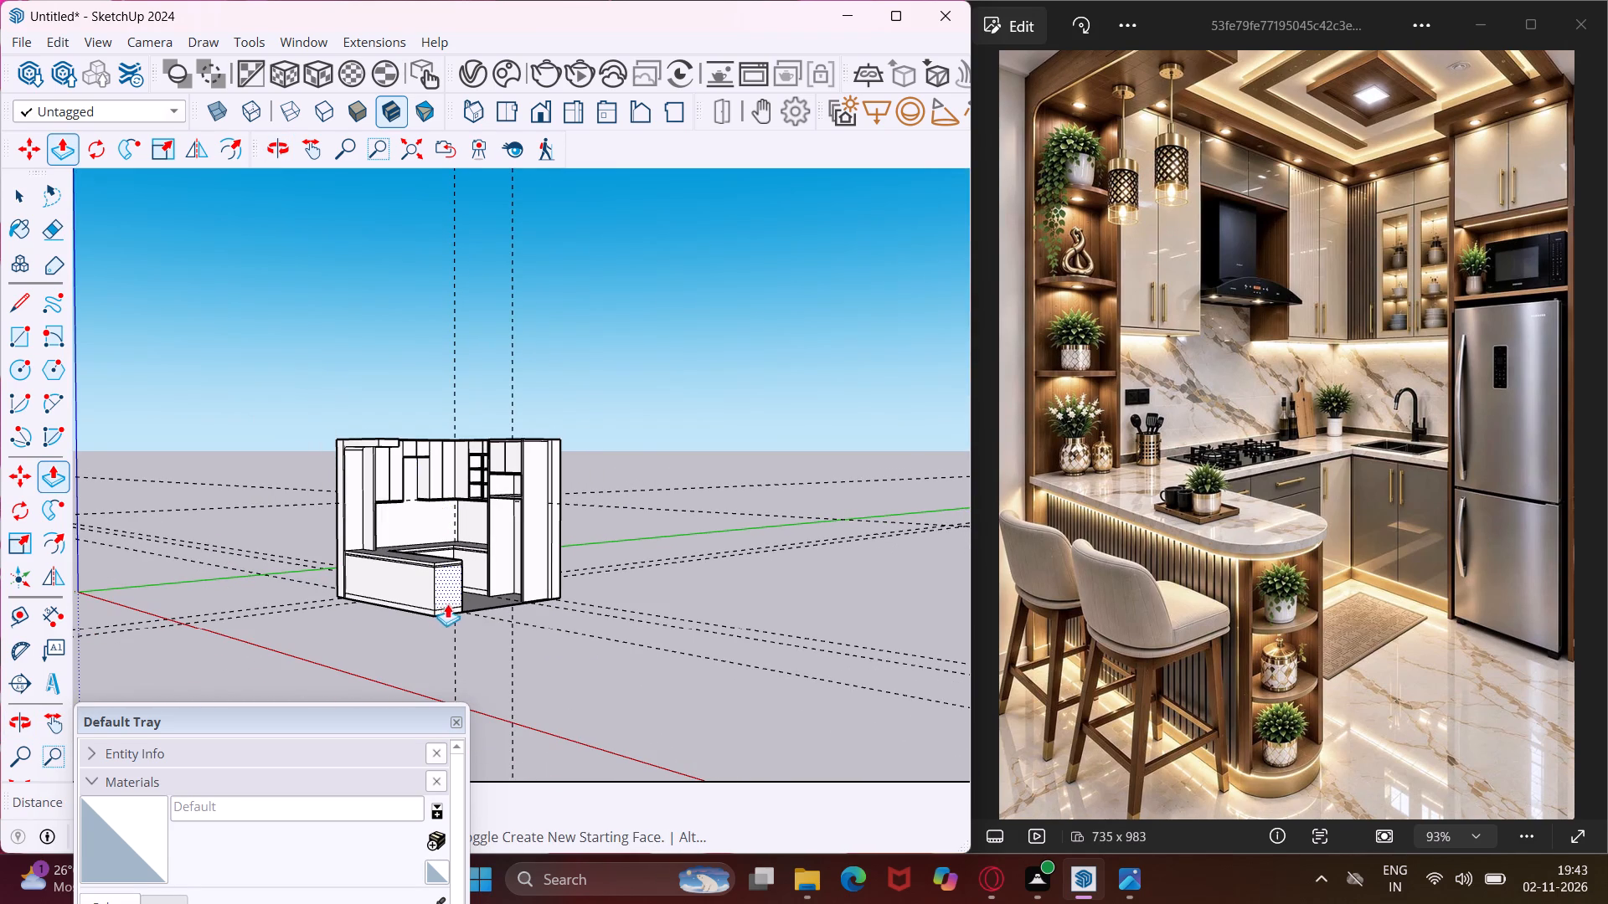
pyautogui.press('Escape')
pyautogui.press('space')
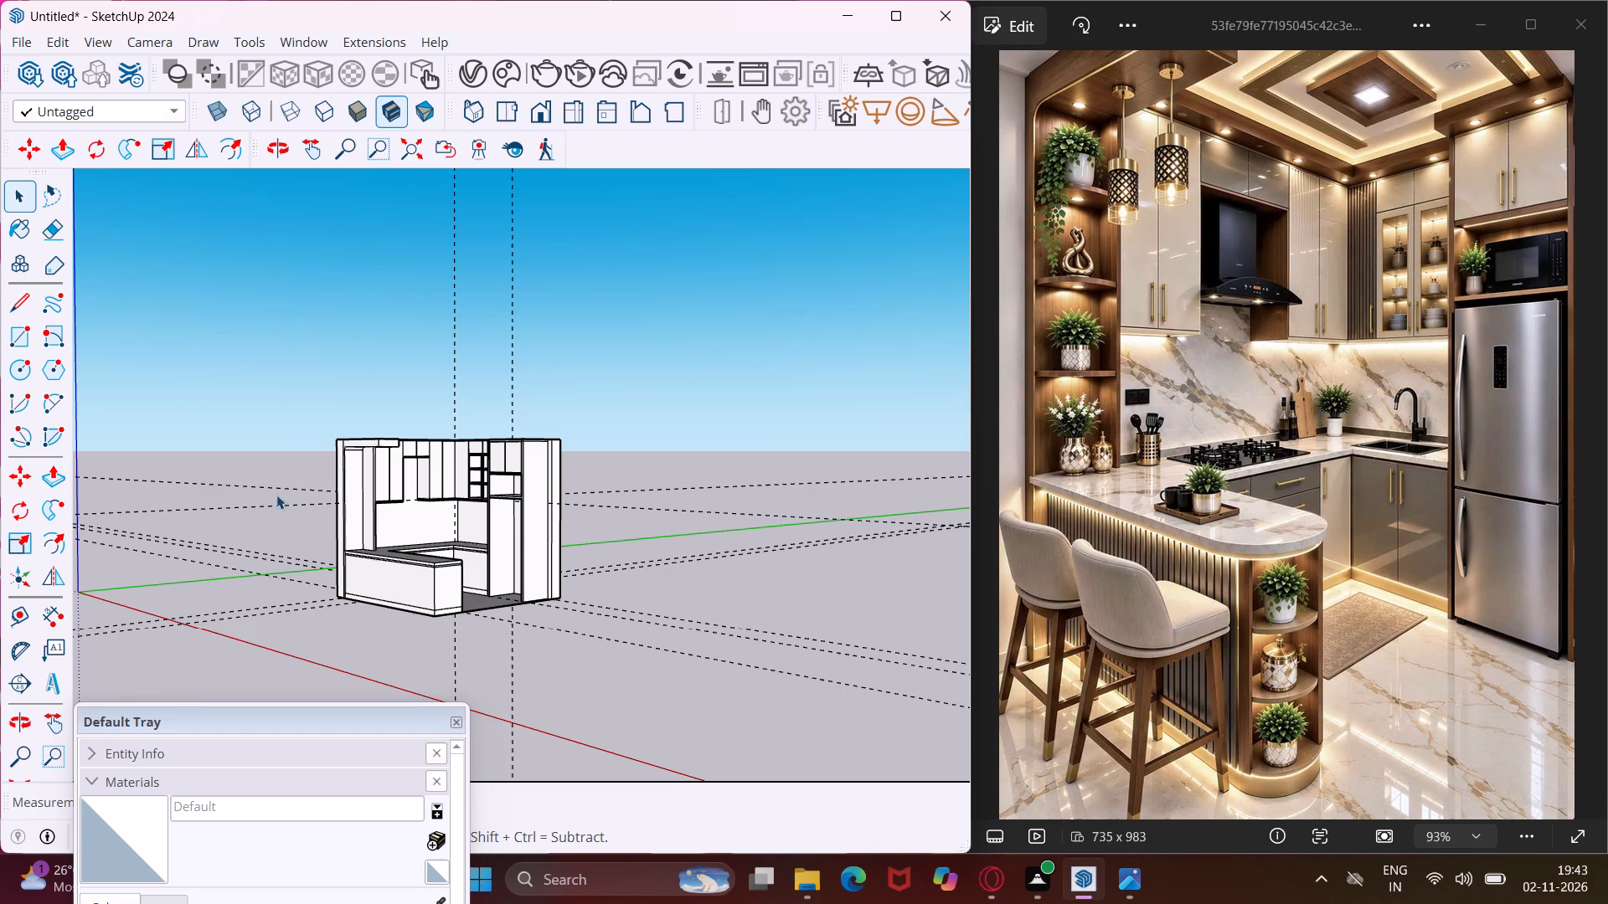
pyautogui.scroll(6, 401, 423)
pyautogui.moveTo(418, 405); pyautogui.dragTo(337, 408, button='middle')
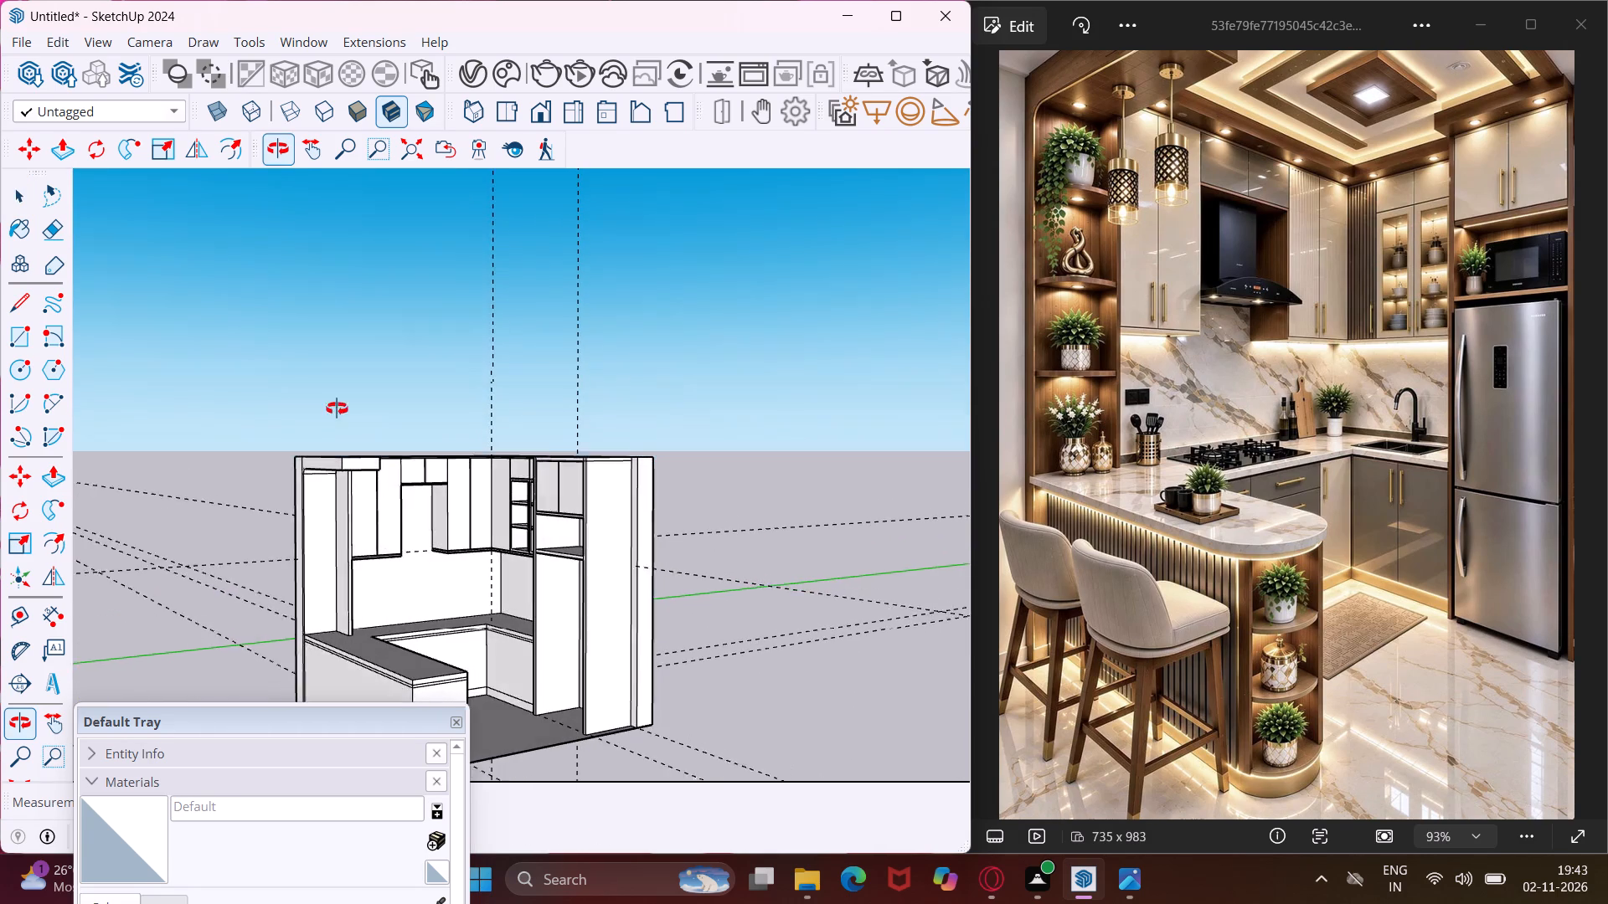
pyautogui.moveTo(337, 408); pyautogui.dragTo(313, 411, button='middle')
pyautogui.scroll(9, 301, 493)
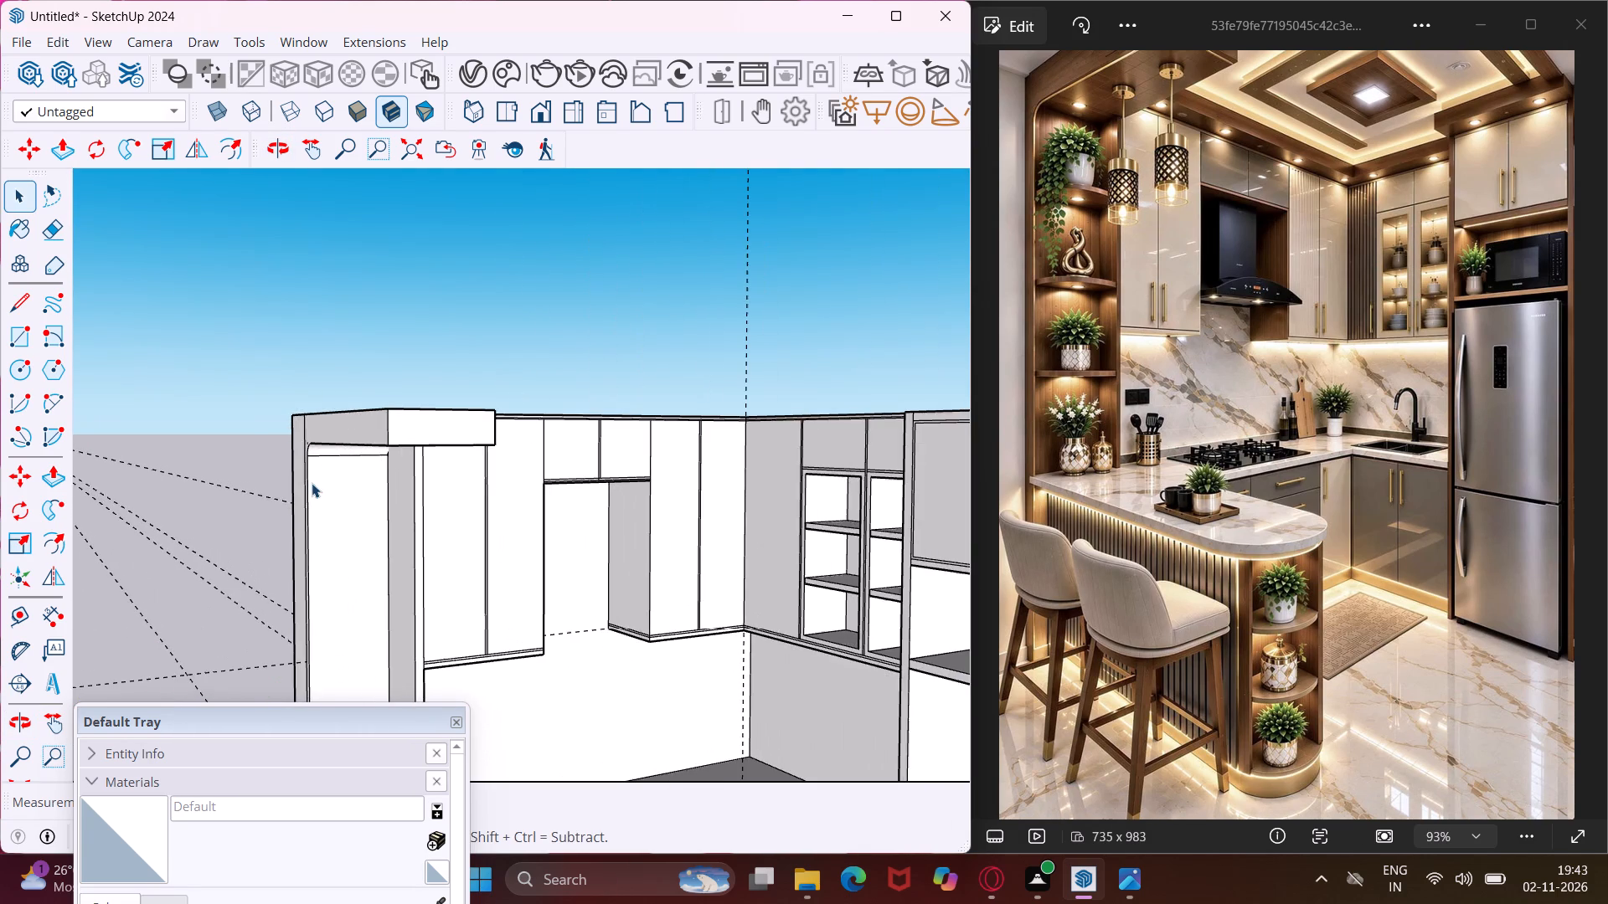
pyautogui.moveTo(312, 483); pyautogui.dragTo(311, 395, button='middle')
pyautogui.scroll(1, 311, 395)
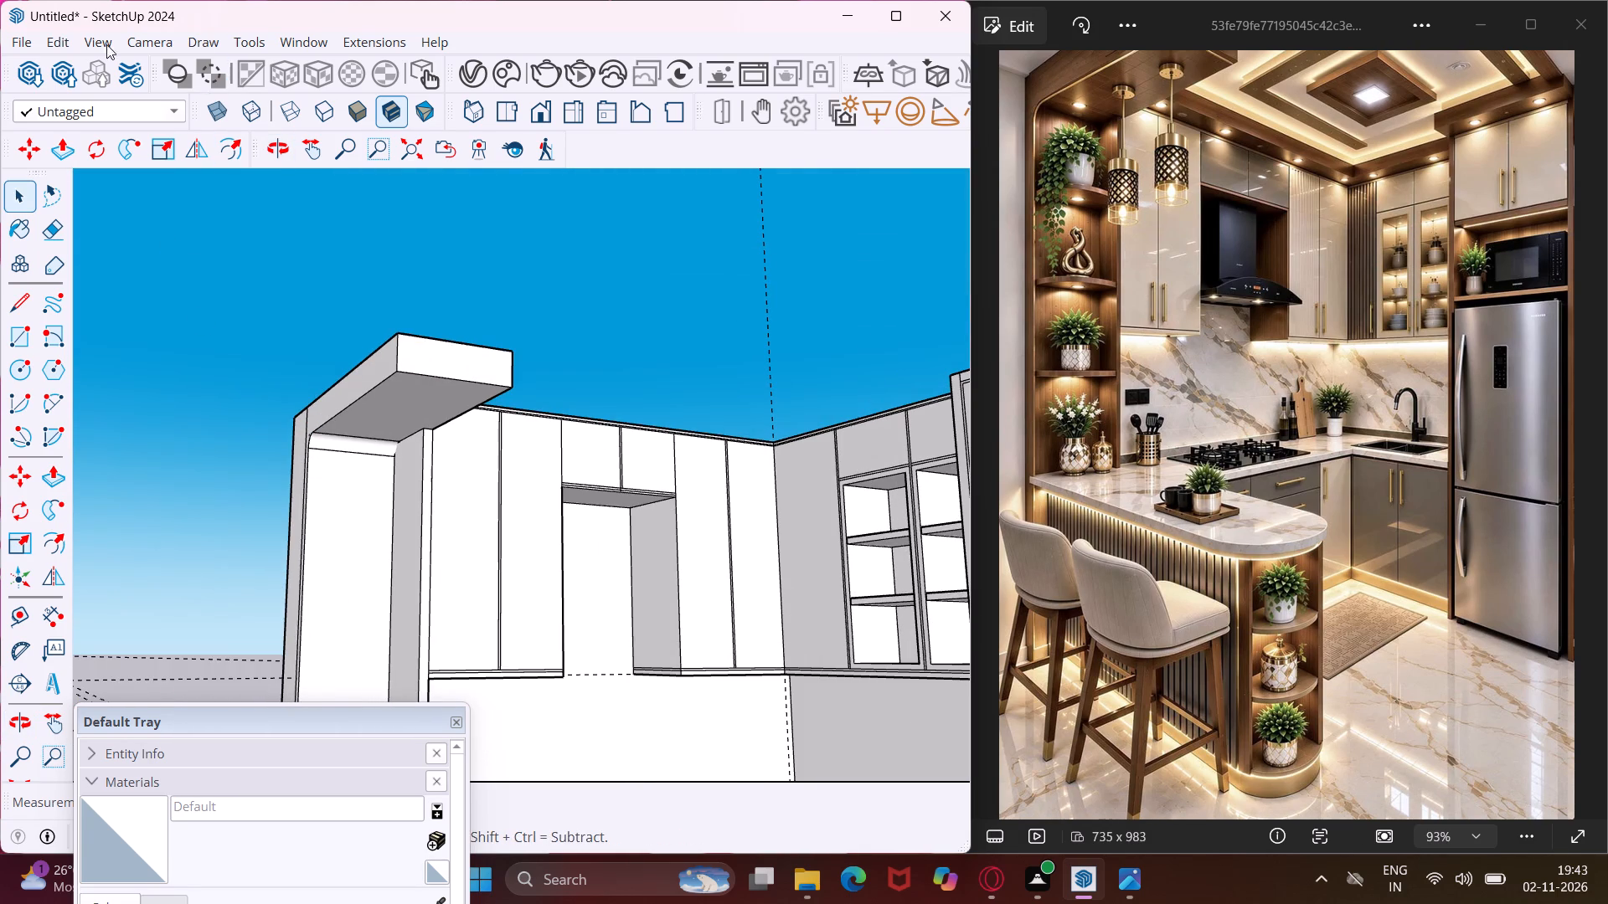
pyautogui.click(54, 39)
pyautogui.click(121, 246)
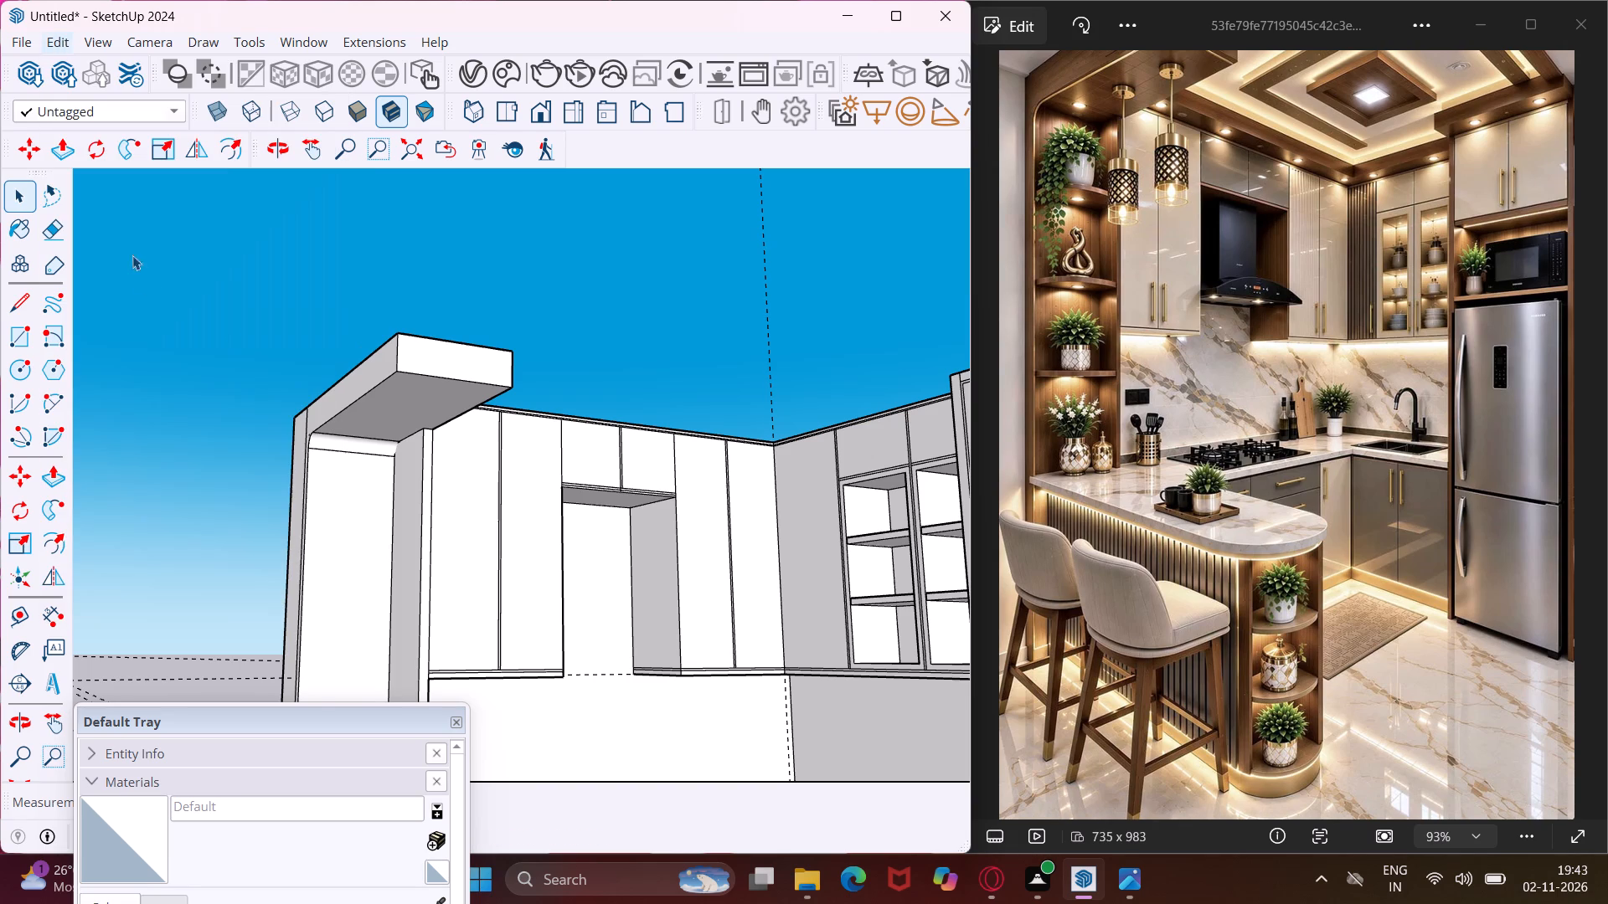
# Search 3D Warehouse for "chimney".
pyautogui.scroll(-6, 384, 329)
pyautogui.moveTo(384, 308); pyautogui.dragTo(423, 478, button='middle')
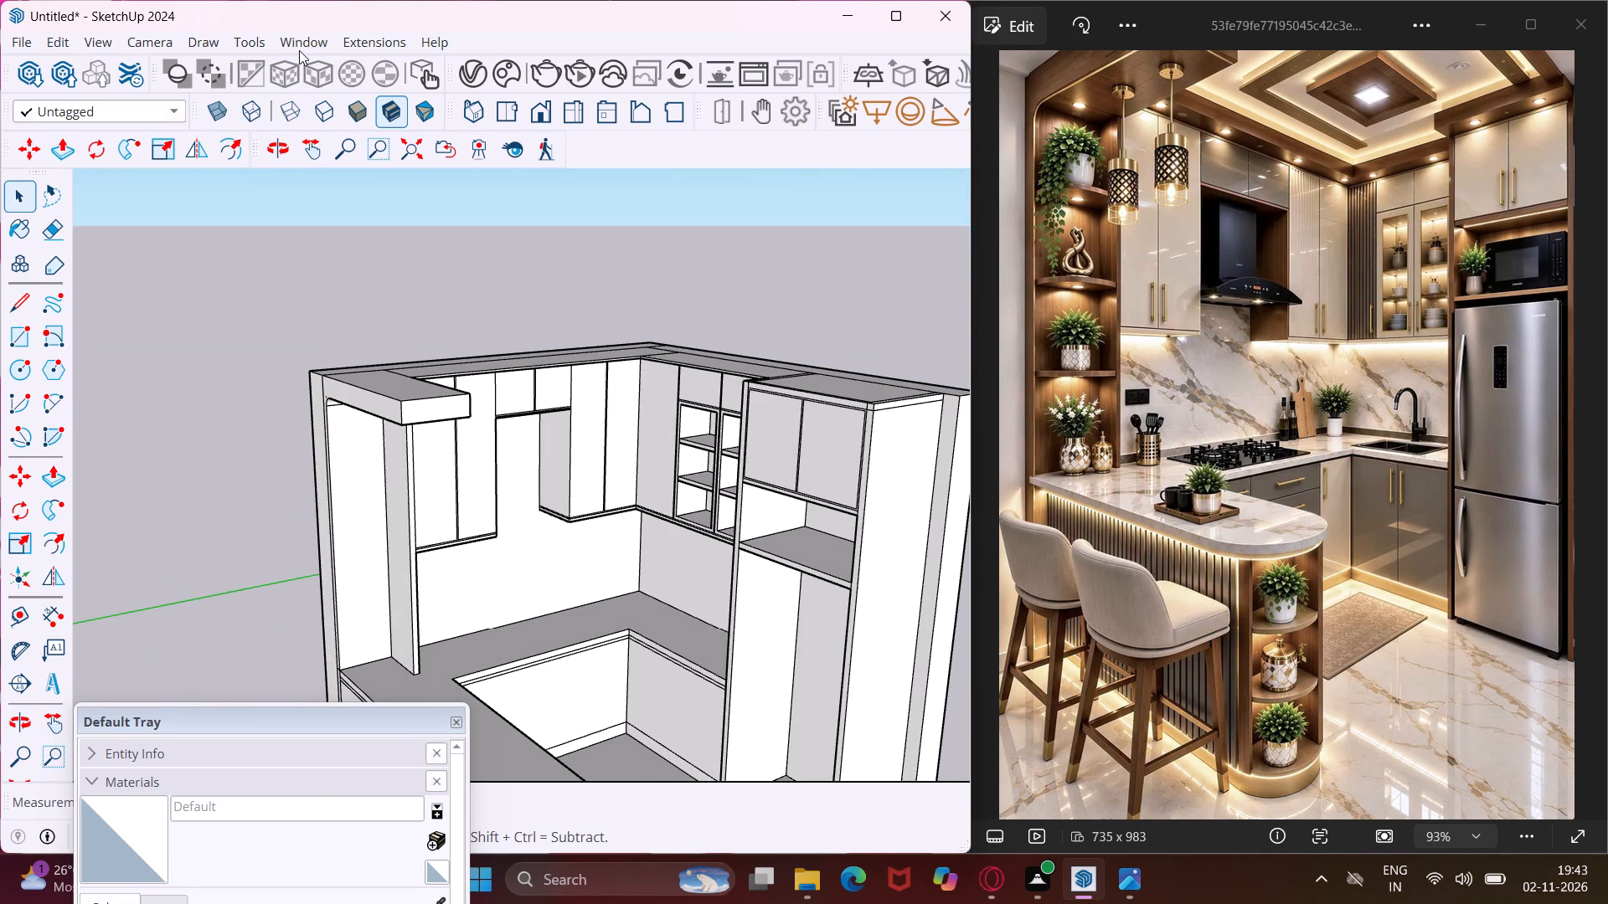
pyautogui.click(297, 42)
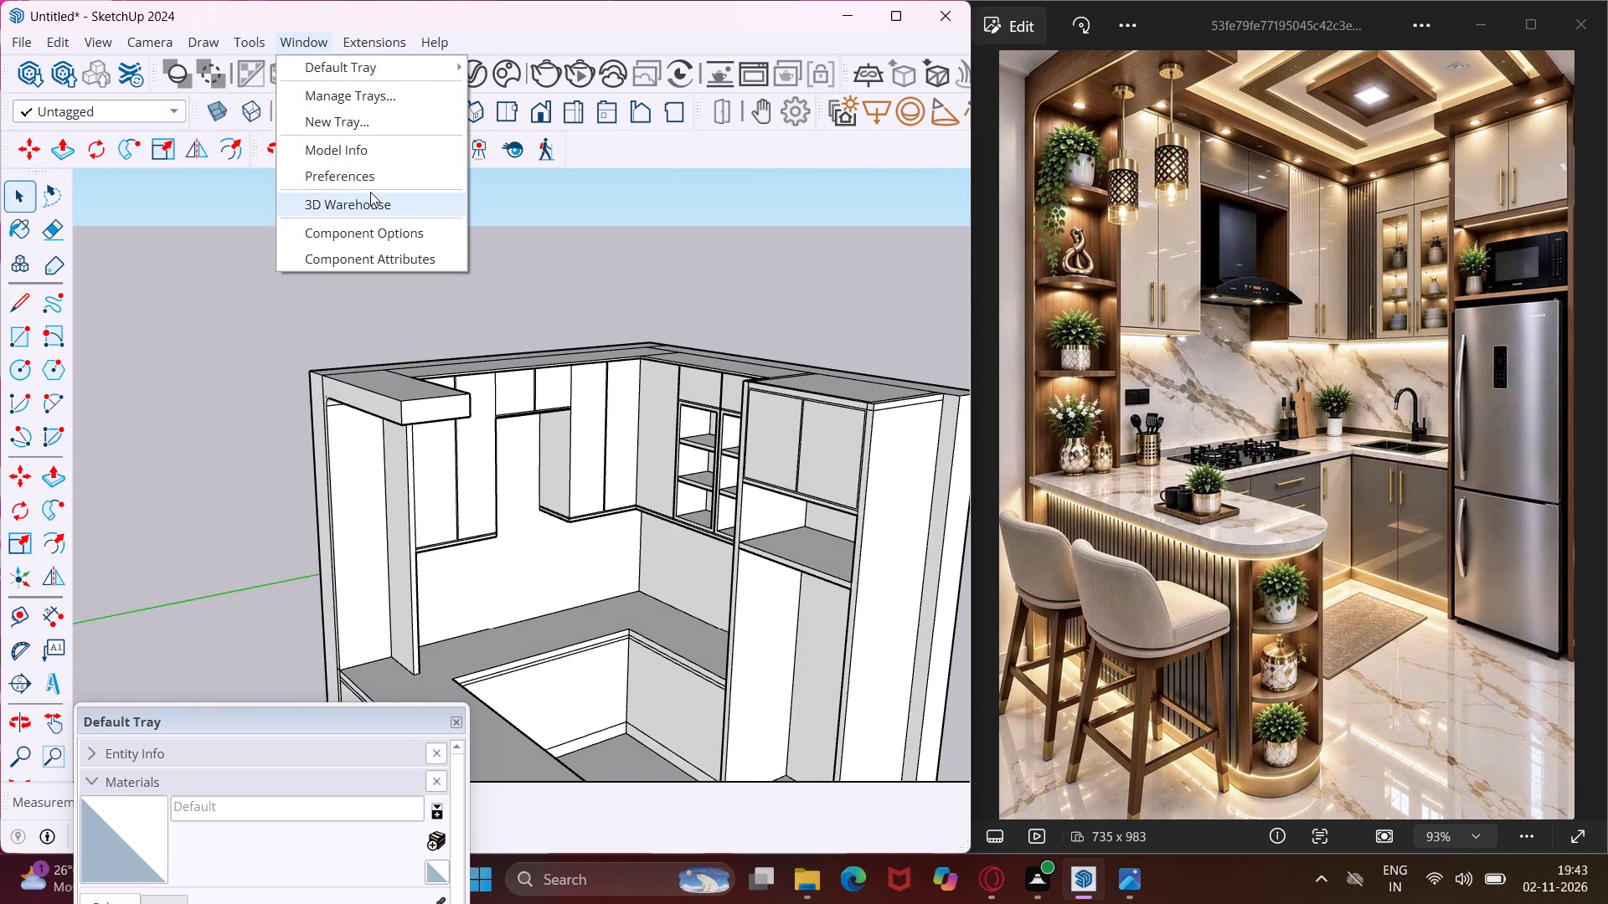
pyautogui.click(371, 206)
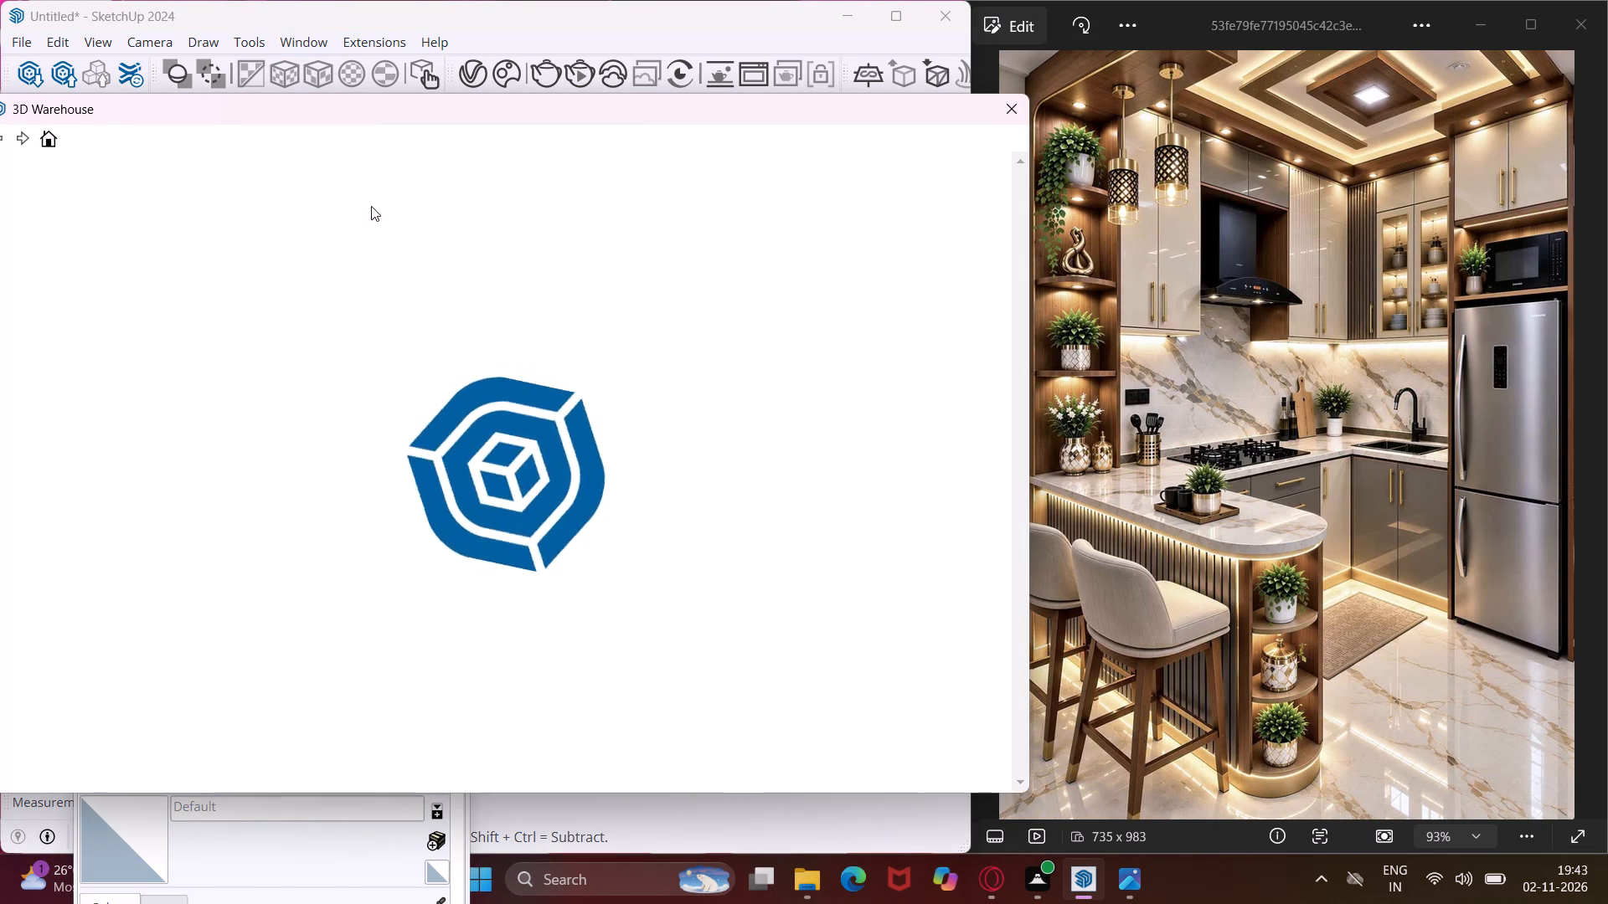
pyautogui.click(400, 188)
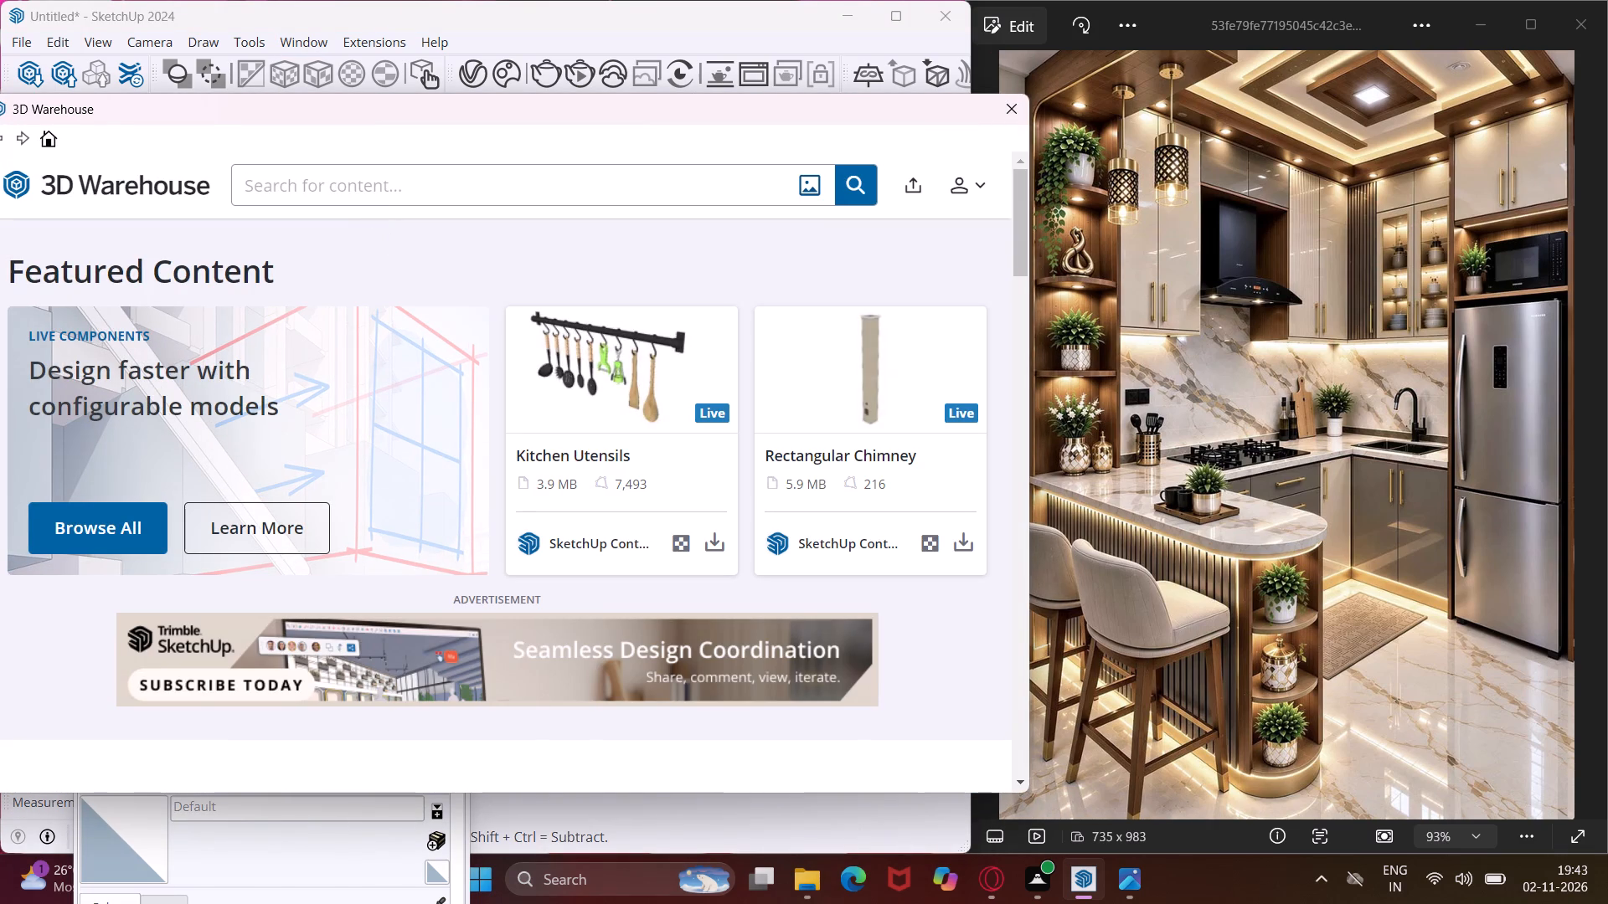
pyautogui.press('c')
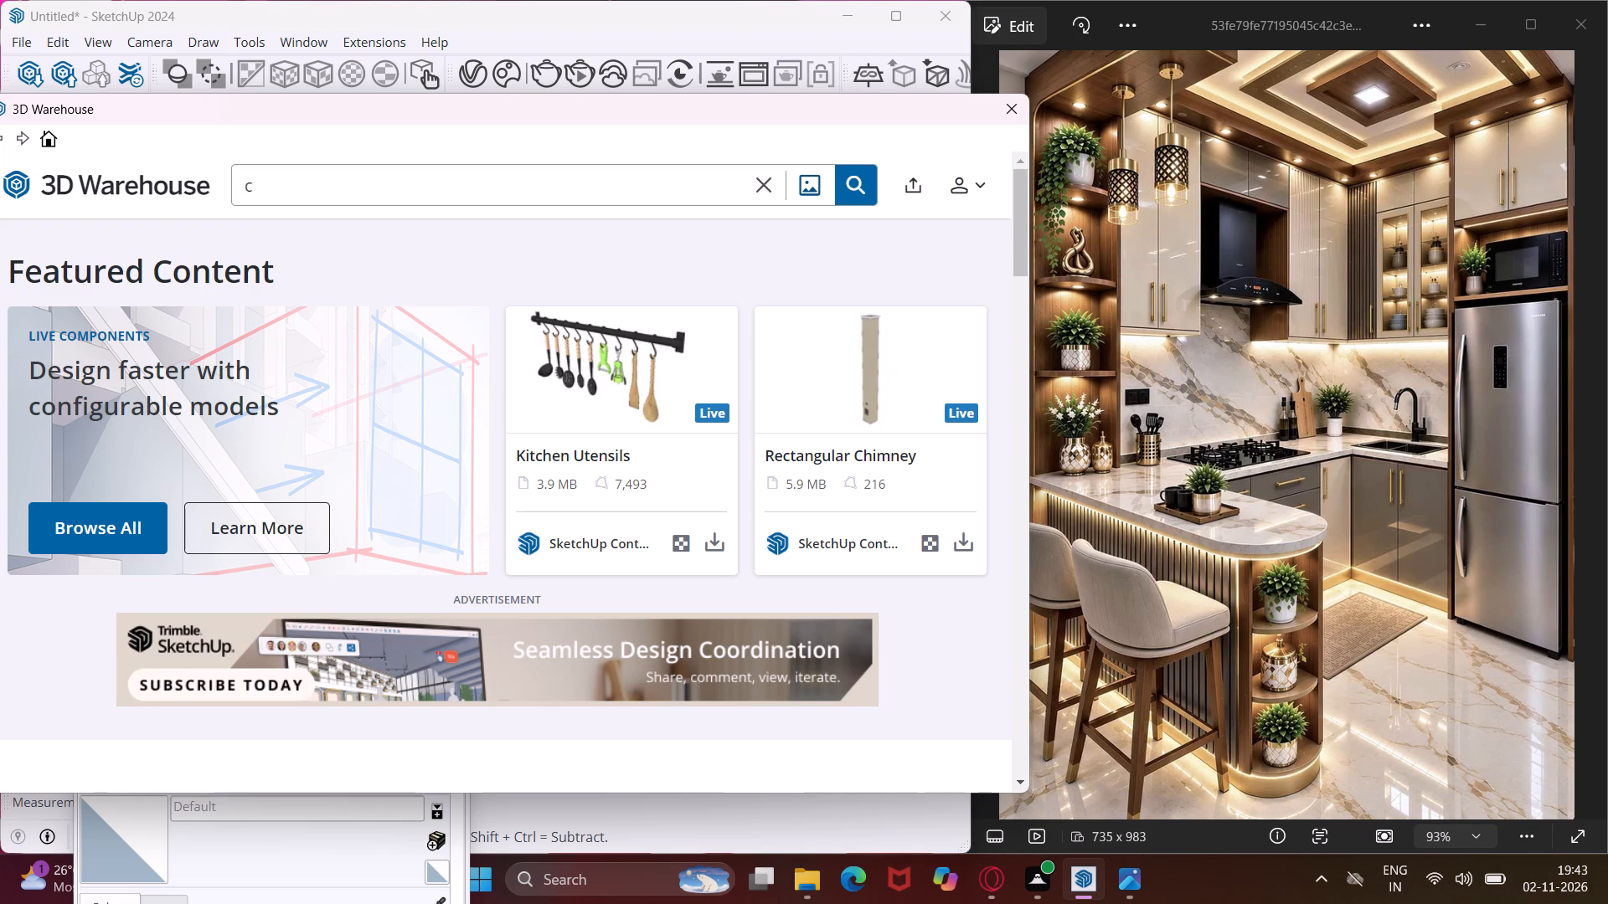
pyautogui.write('hi')
pyautogui.write('mne')
pyautogui.press('y')
pyautogui.press('Return')
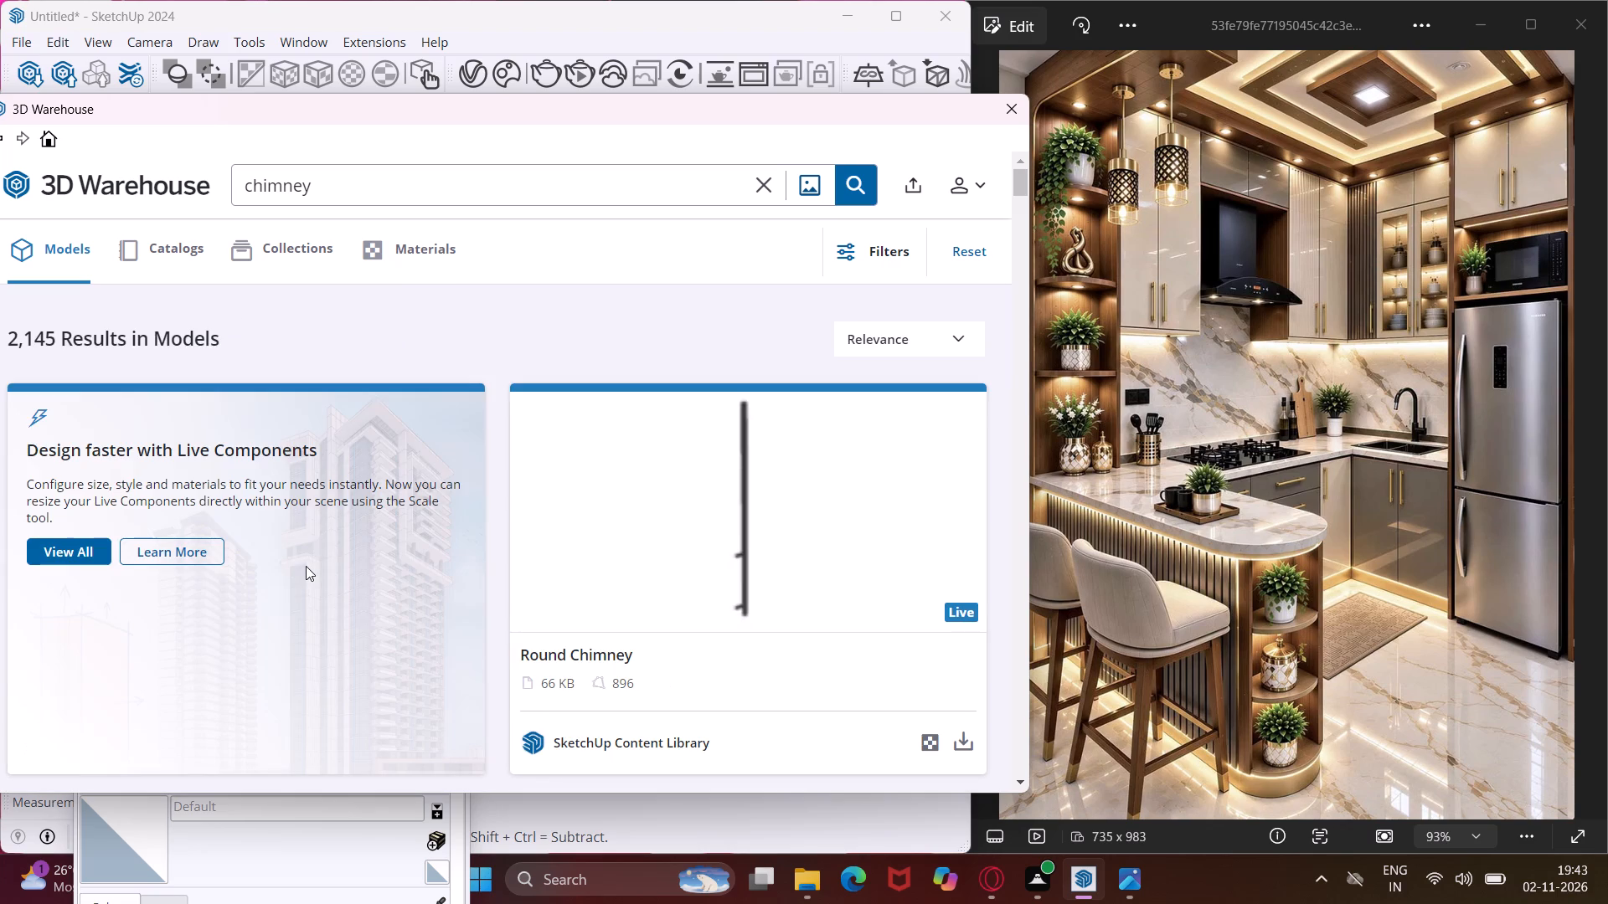
# Load the black 60 KB geolocated "chimney" range hood from the results directly into the model.
pyautogui.scroll(-6, 310, 568)
pyautogui.scroll(-3, 379, 572)
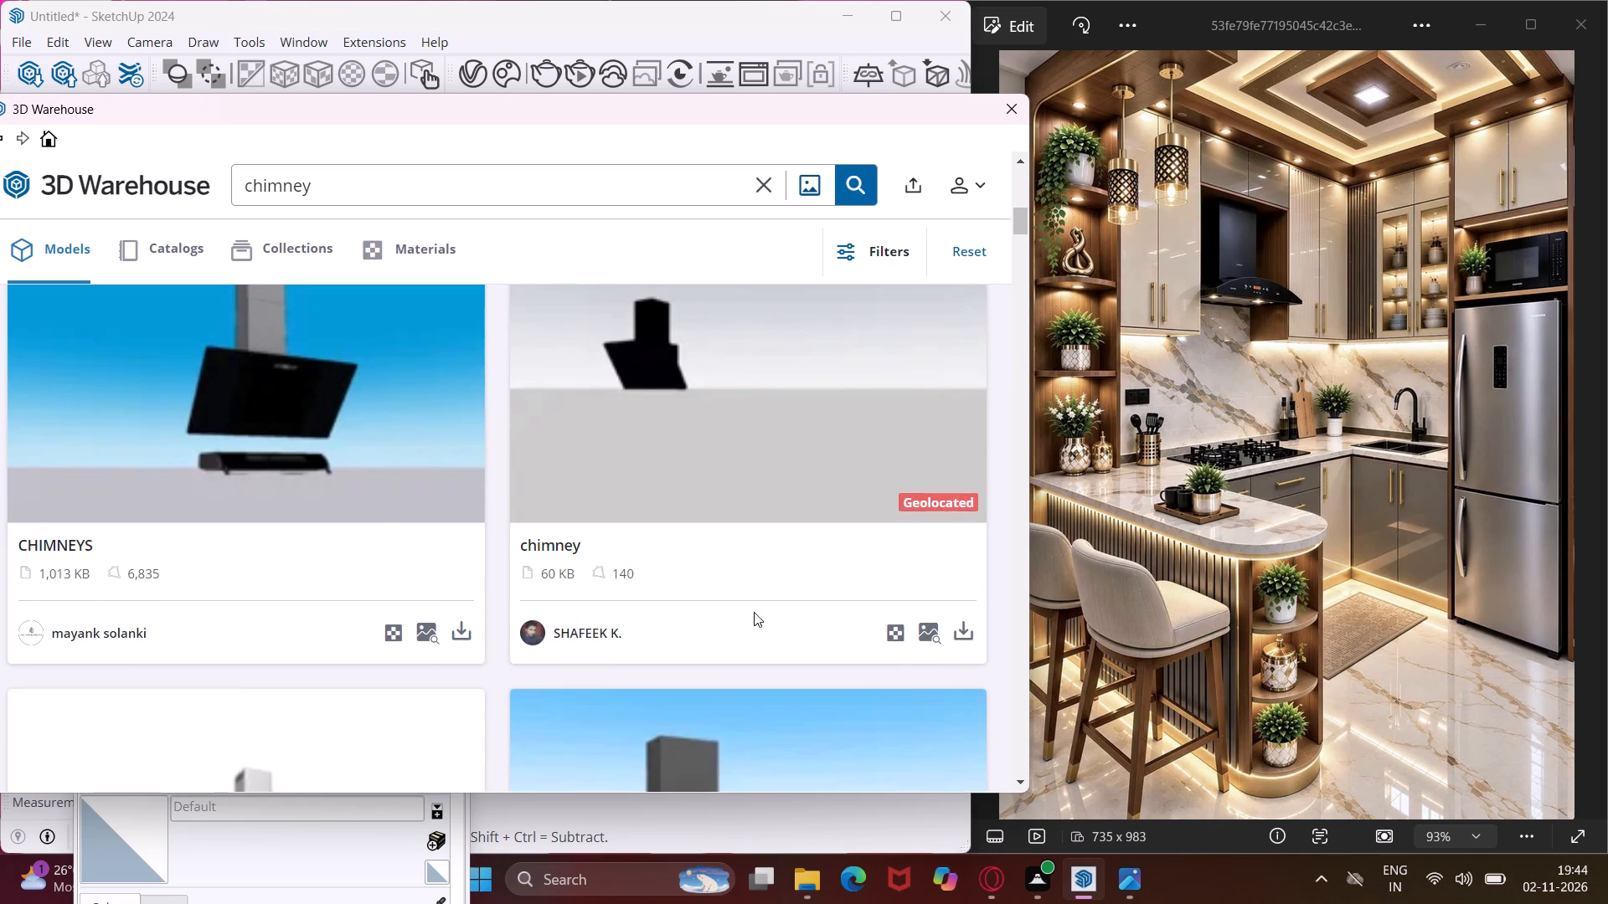
pyautogui.click(971, 628)
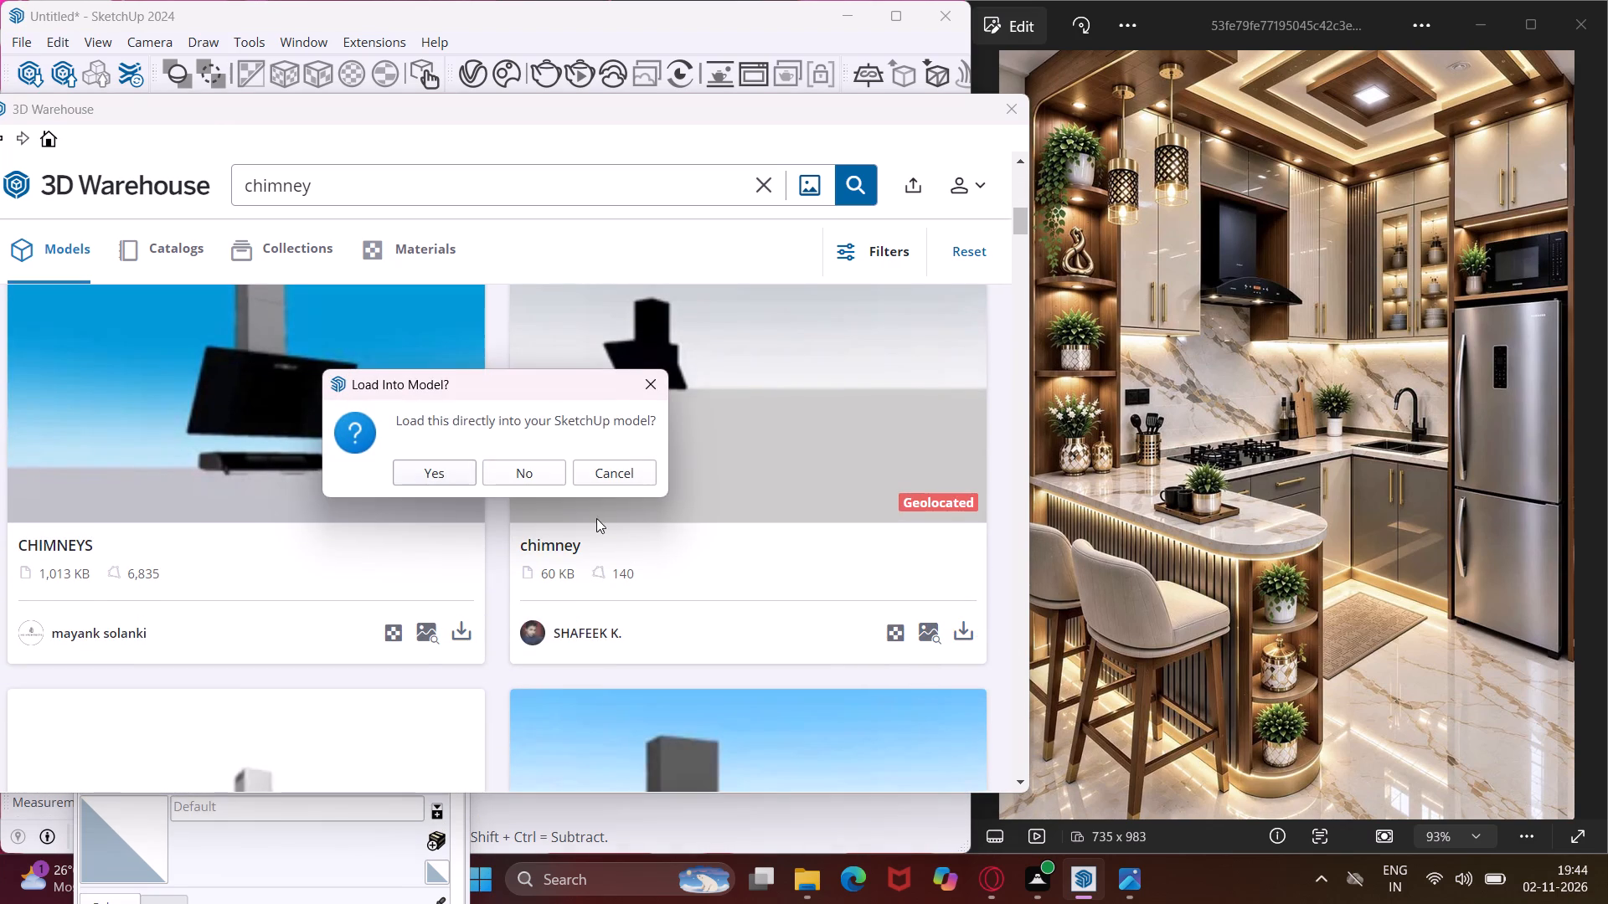
pyautogui.click(451, 480)
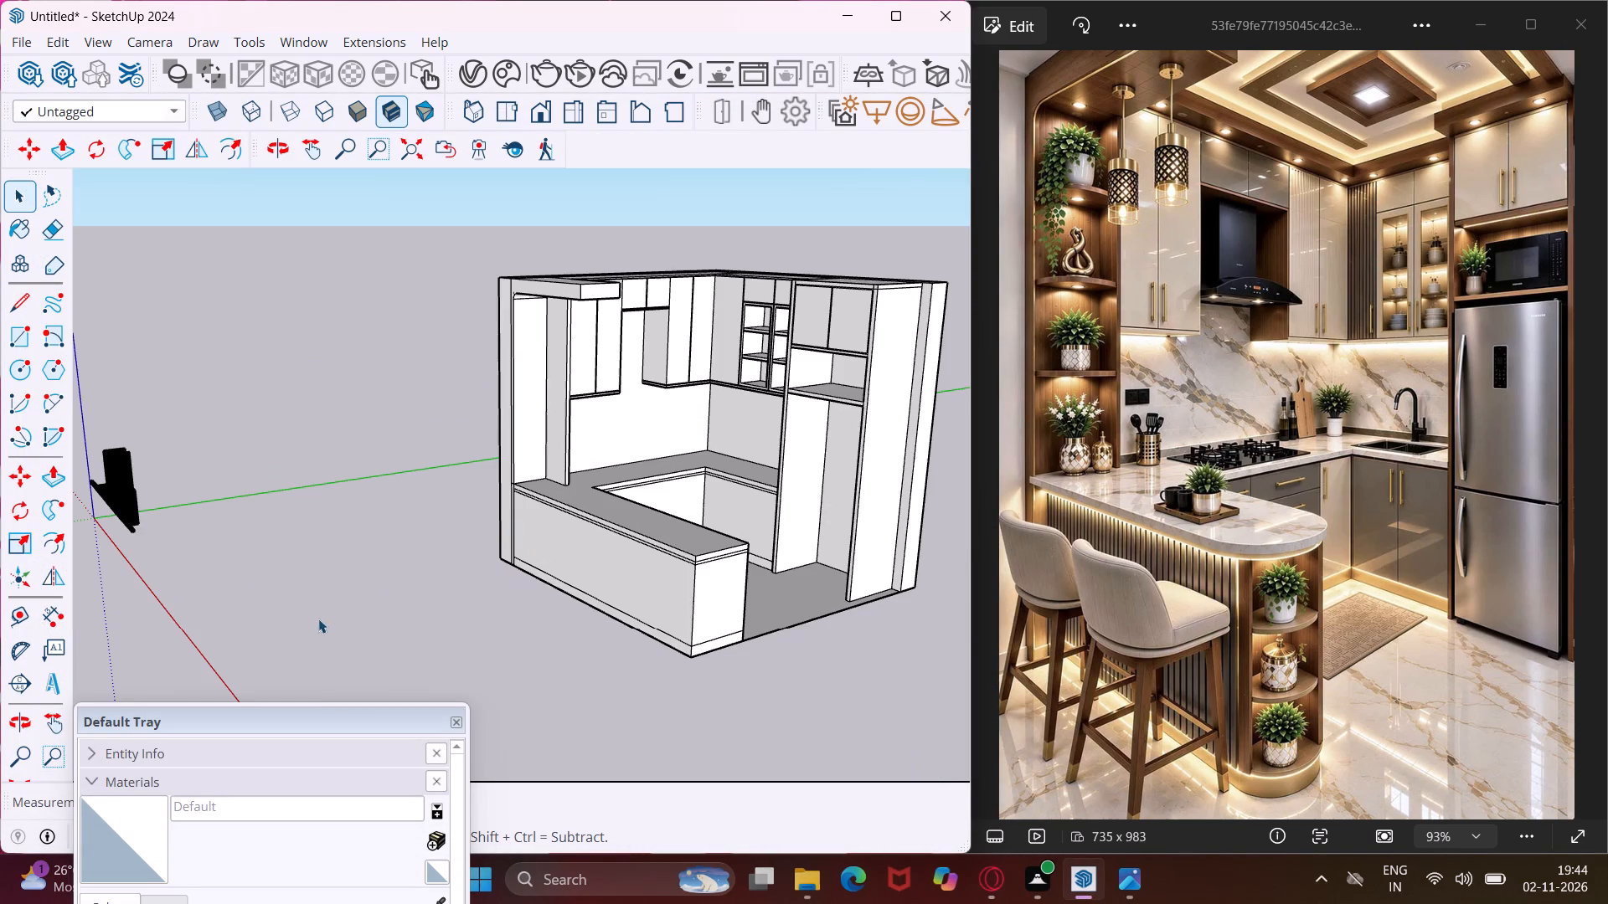
# Rotate the imported chimney about a quarter turn on the ground plane so its front faces the same way as the hob-wall cabinets.
pyautogui.click(119, 500)
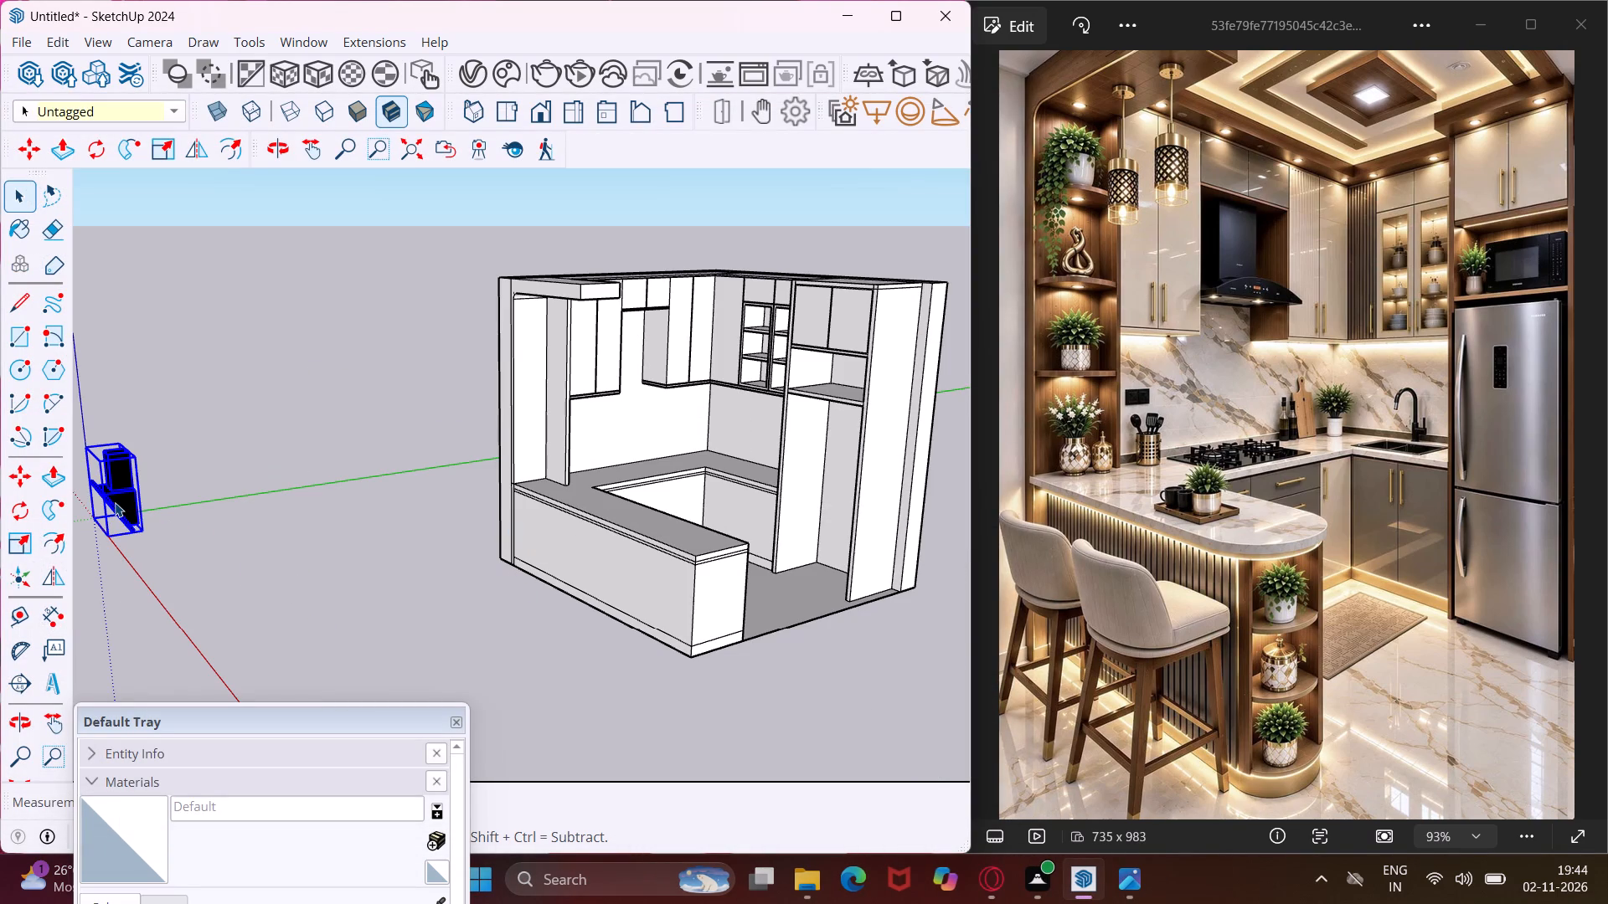
pyautogui.click(17, 497)
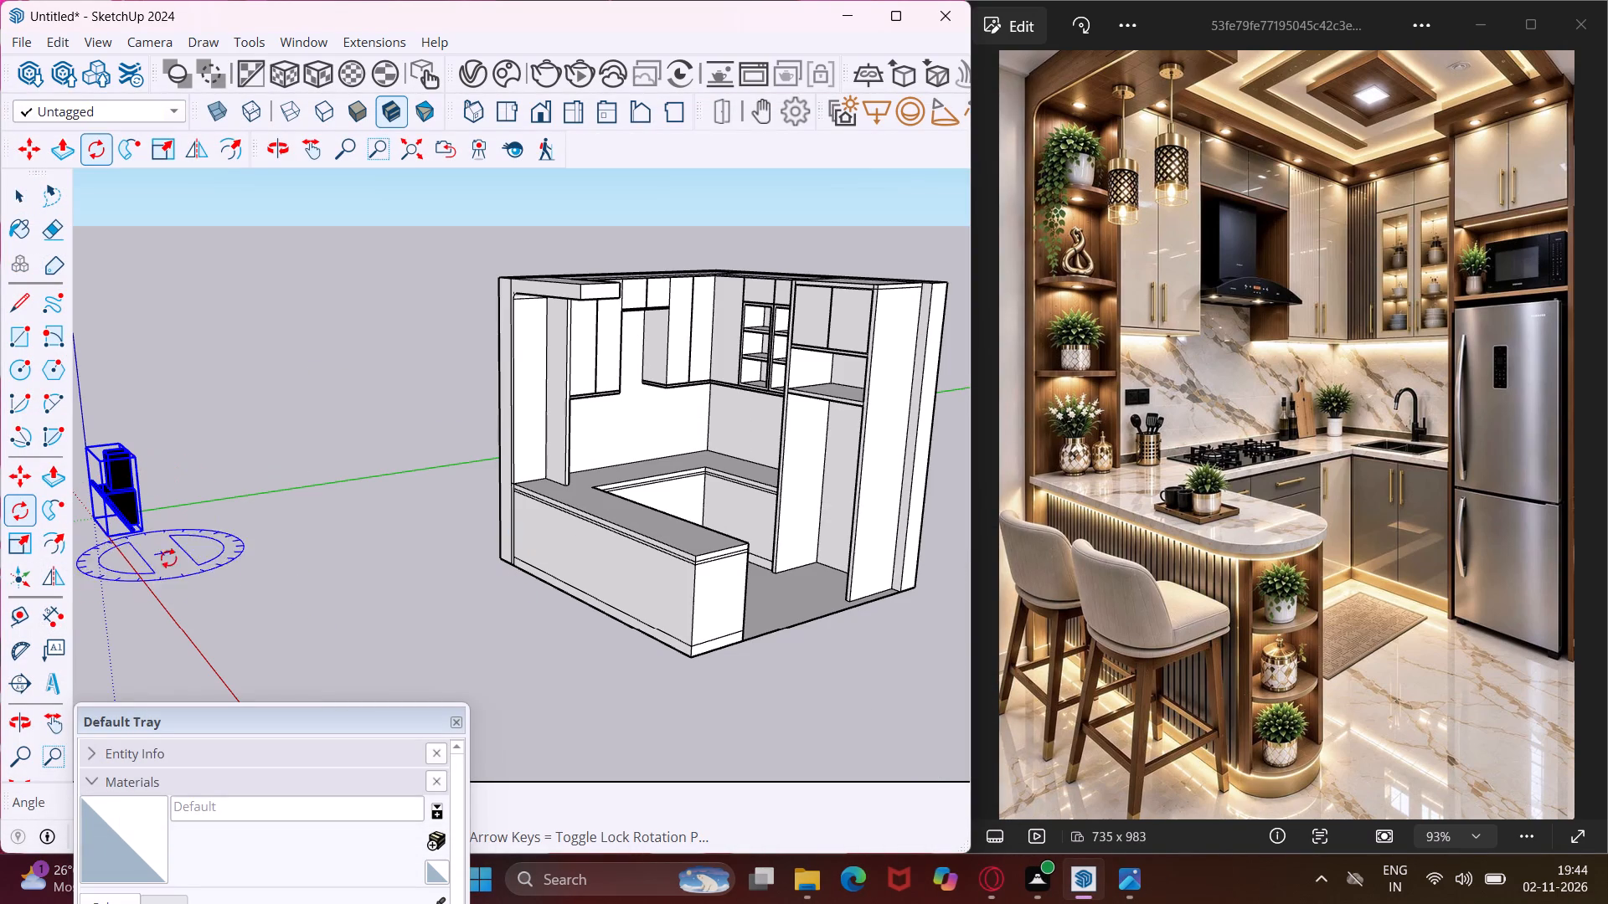
pyautogui.click(188, 577)
pyautogui.click(248, 622)
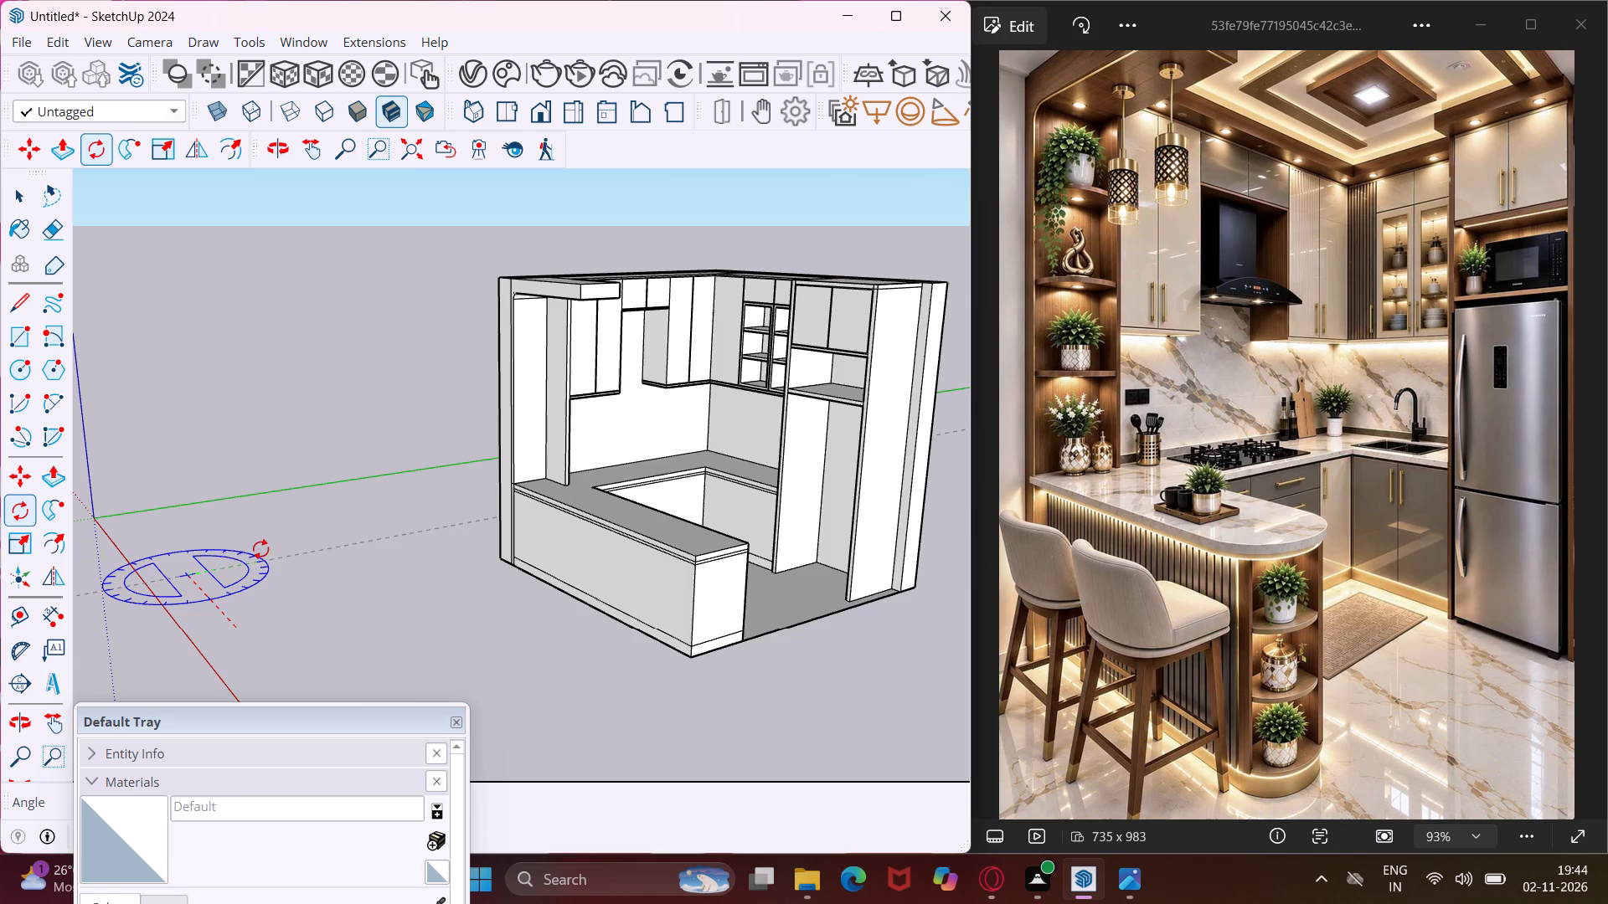
pyautogui.click(260, 562)
# Move the chimney by its upper bounding-box corner to the corner endpoint under the short wall cabinets, inside the hood opening.
pyautogui.scroll(-5, 360, 496)
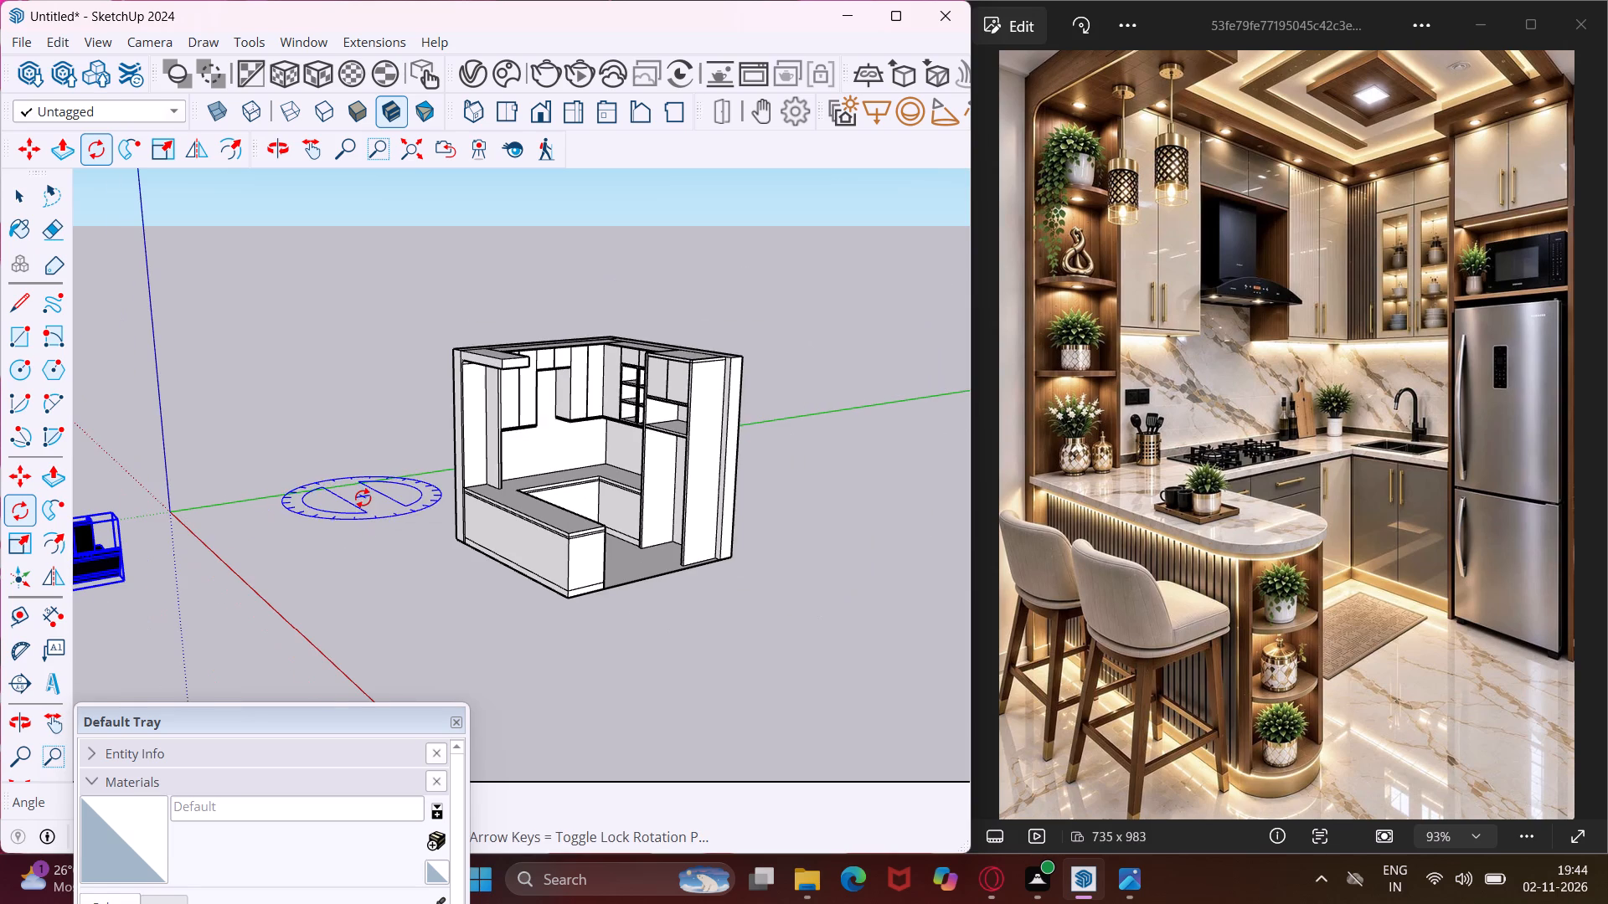
pyautogui.press('m')
pyautogui.scroll(3, 109, 521)
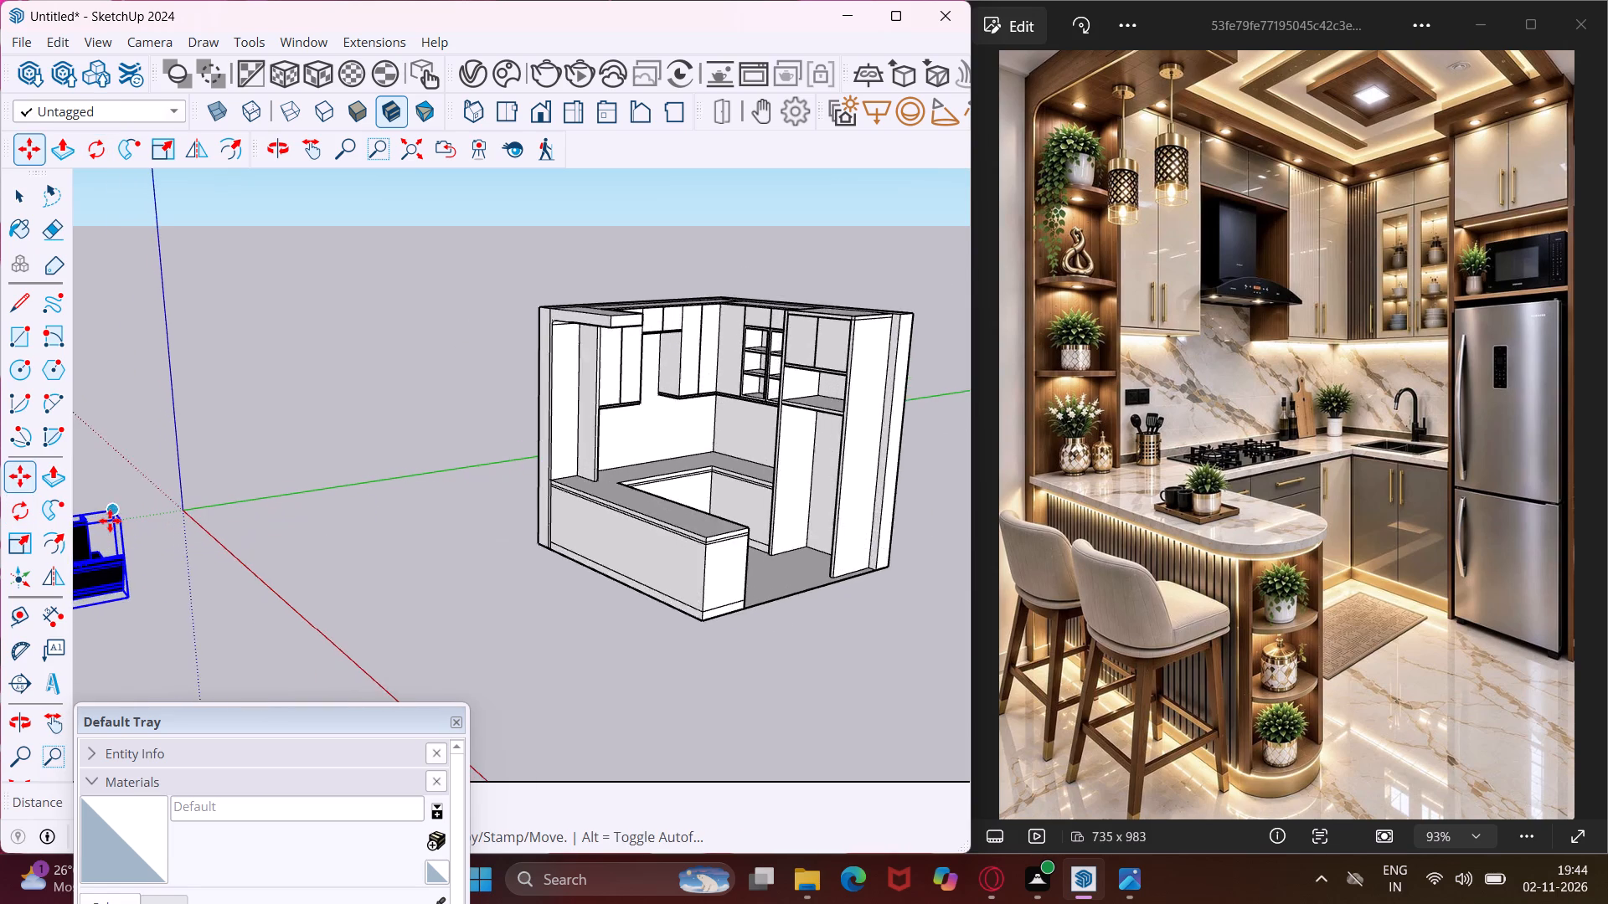
pyautogui.scroll(6, 112, 522)
pyautogui.click(121, 522)
pyautogui.scroll(-5, 250, 483)
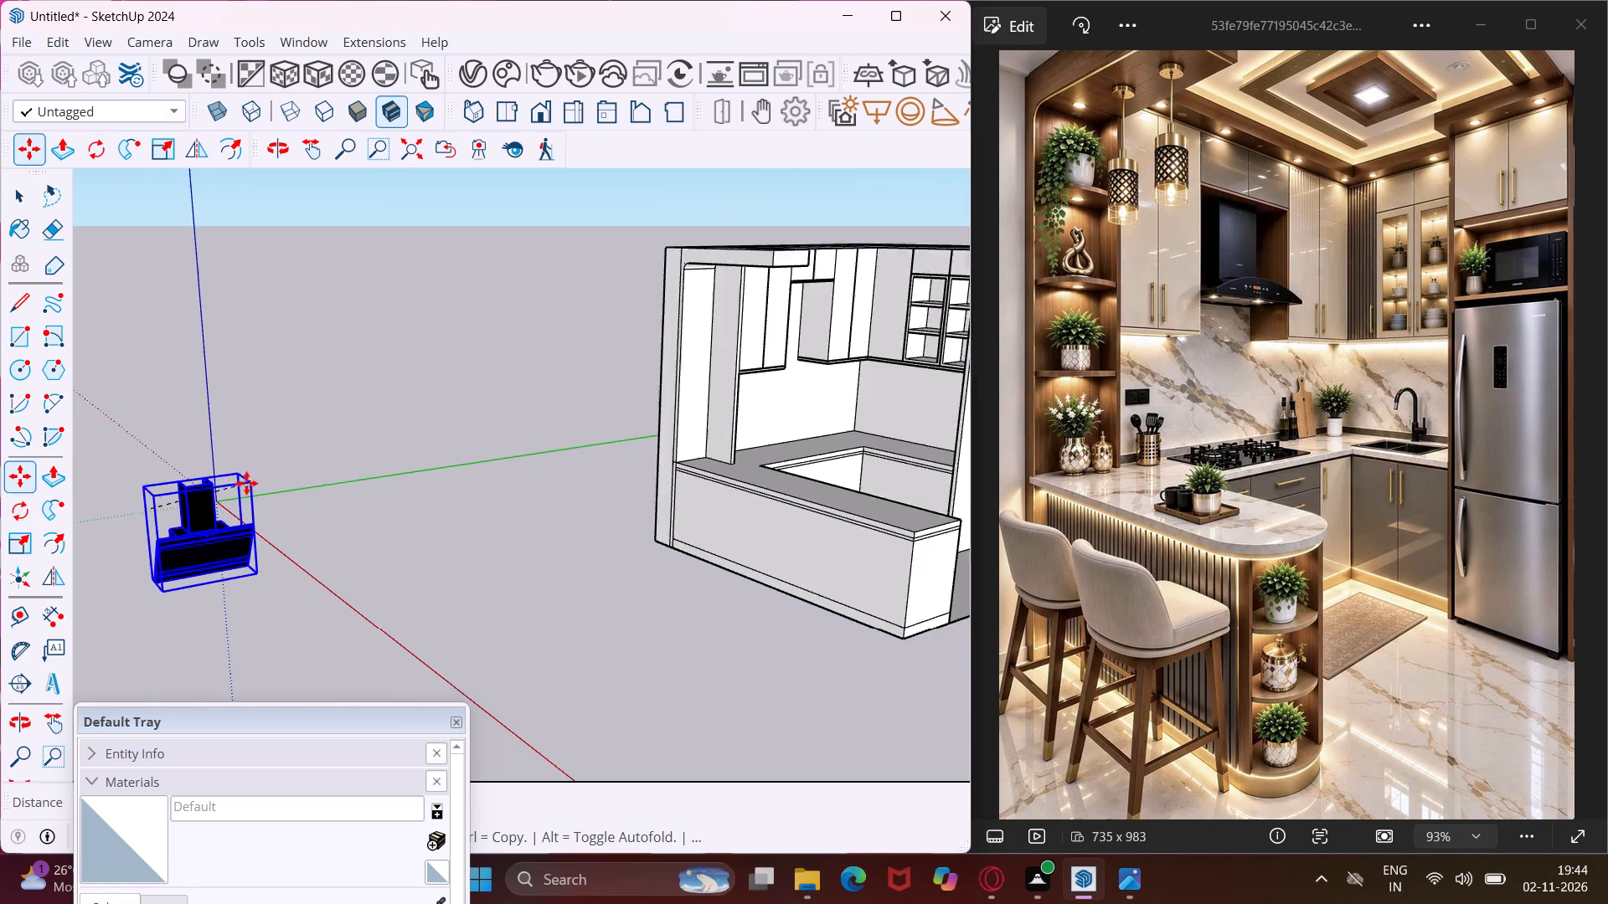
pyautogui.scroll(-3, 246, 483)
pyautogui.scroll(3, 635, 363)
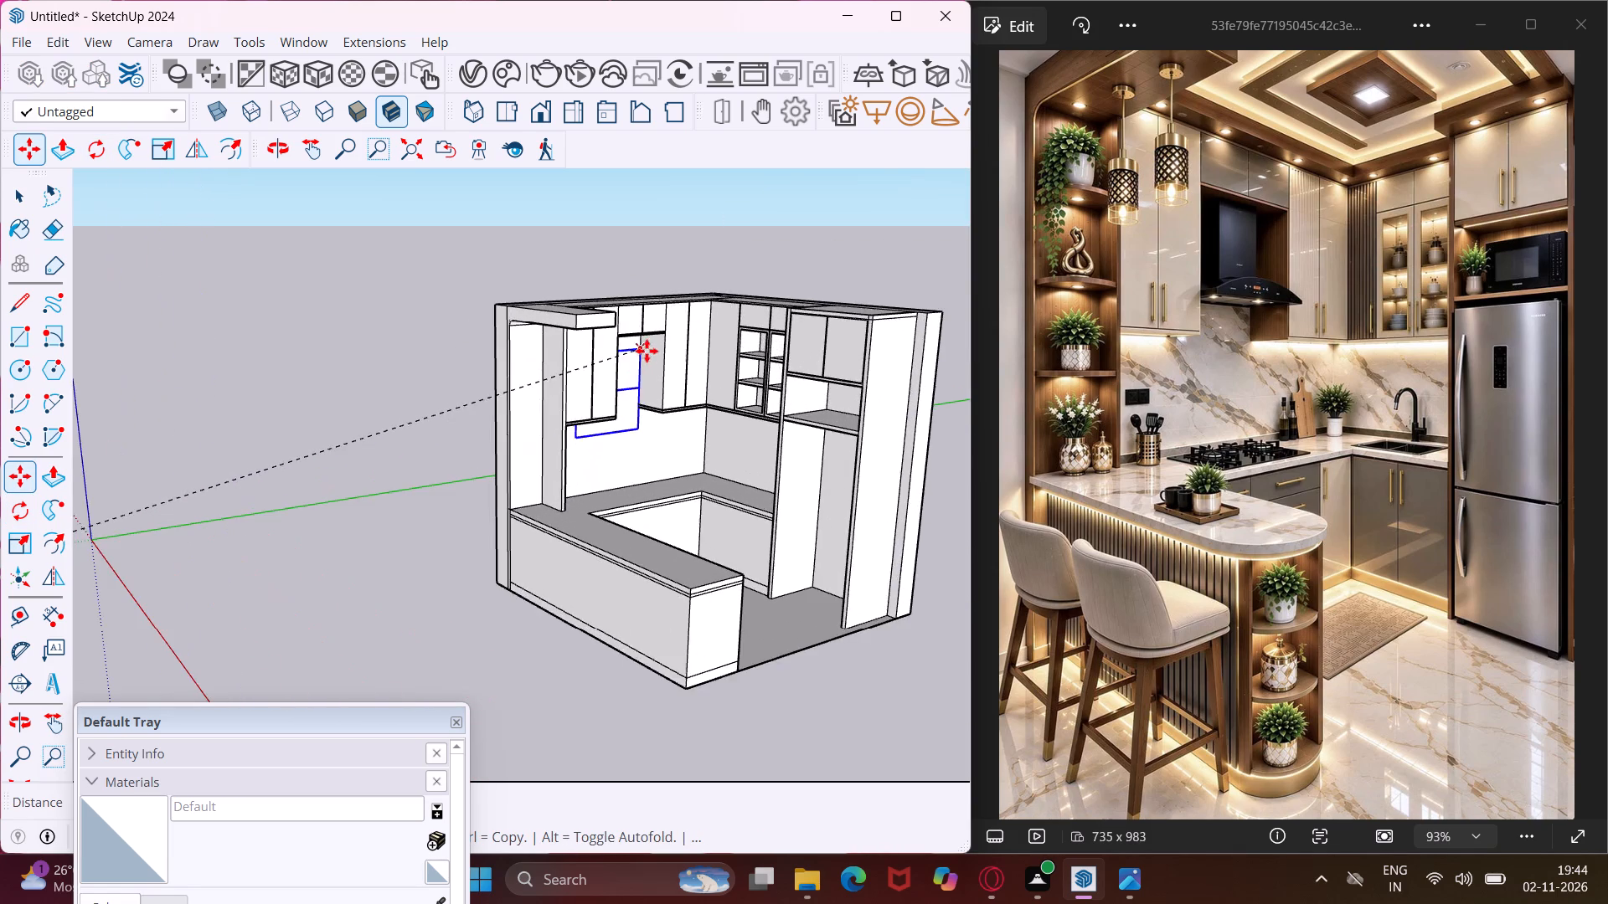
pyautogui.scroll(10, 647, 351)
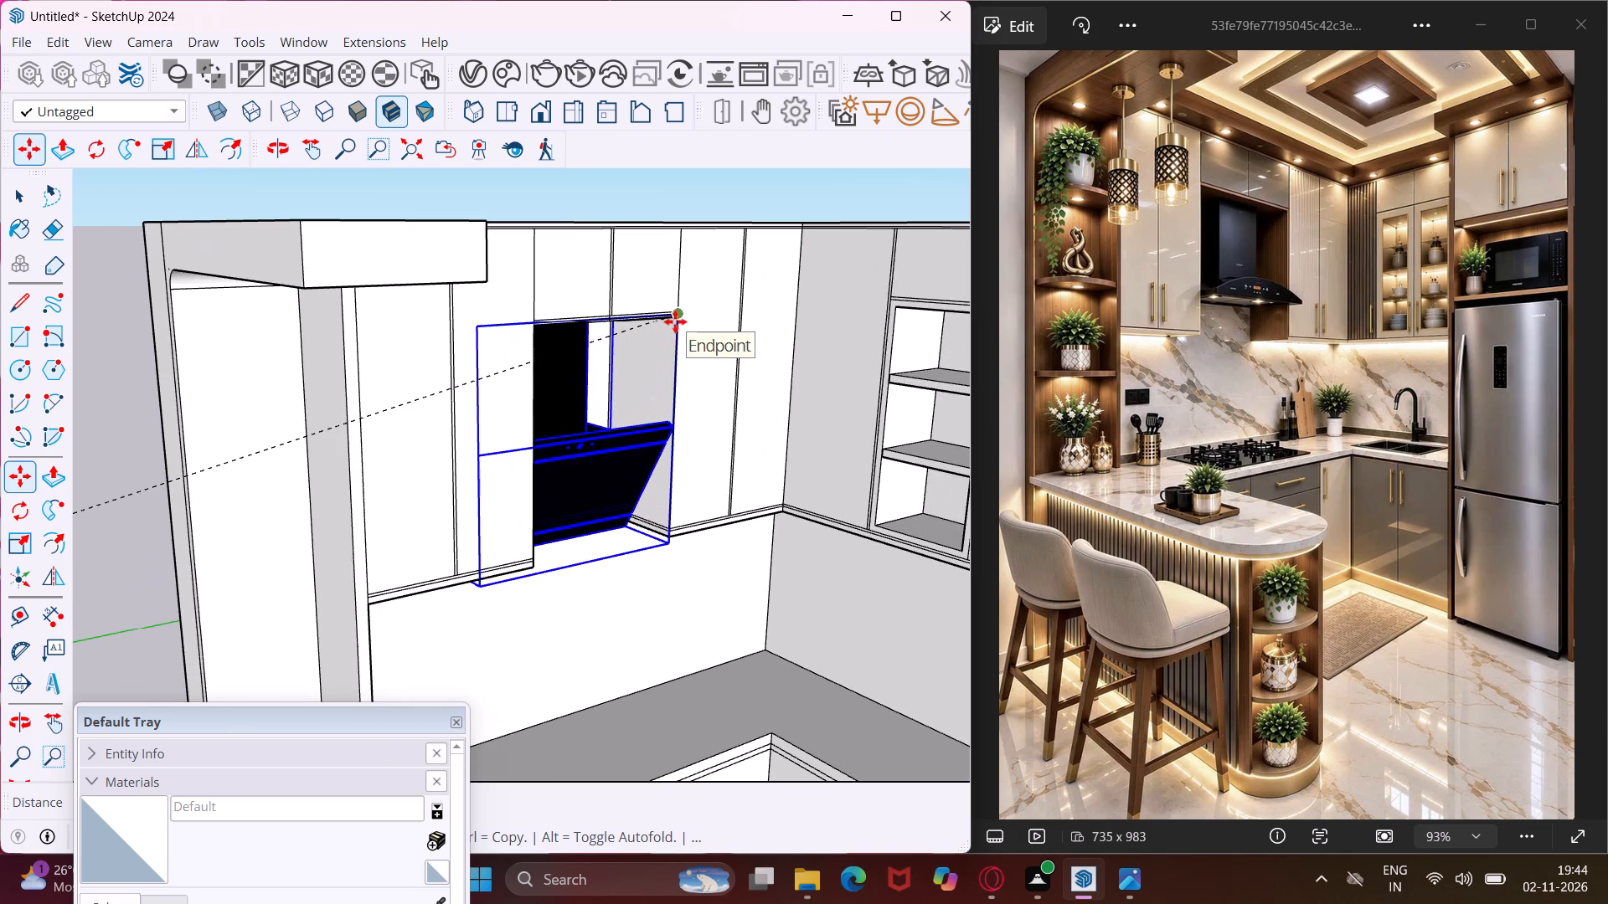
pyautogui.scroll(3, 675, 321)
pyautogui.click(677, 318)
# Scale the chimney narrower along the red axis so it is less wide than the opening between the wall cabinets.
pyautogui.moveTo(677, 327); pyautogui.dragTo(445, 369, button='middle')
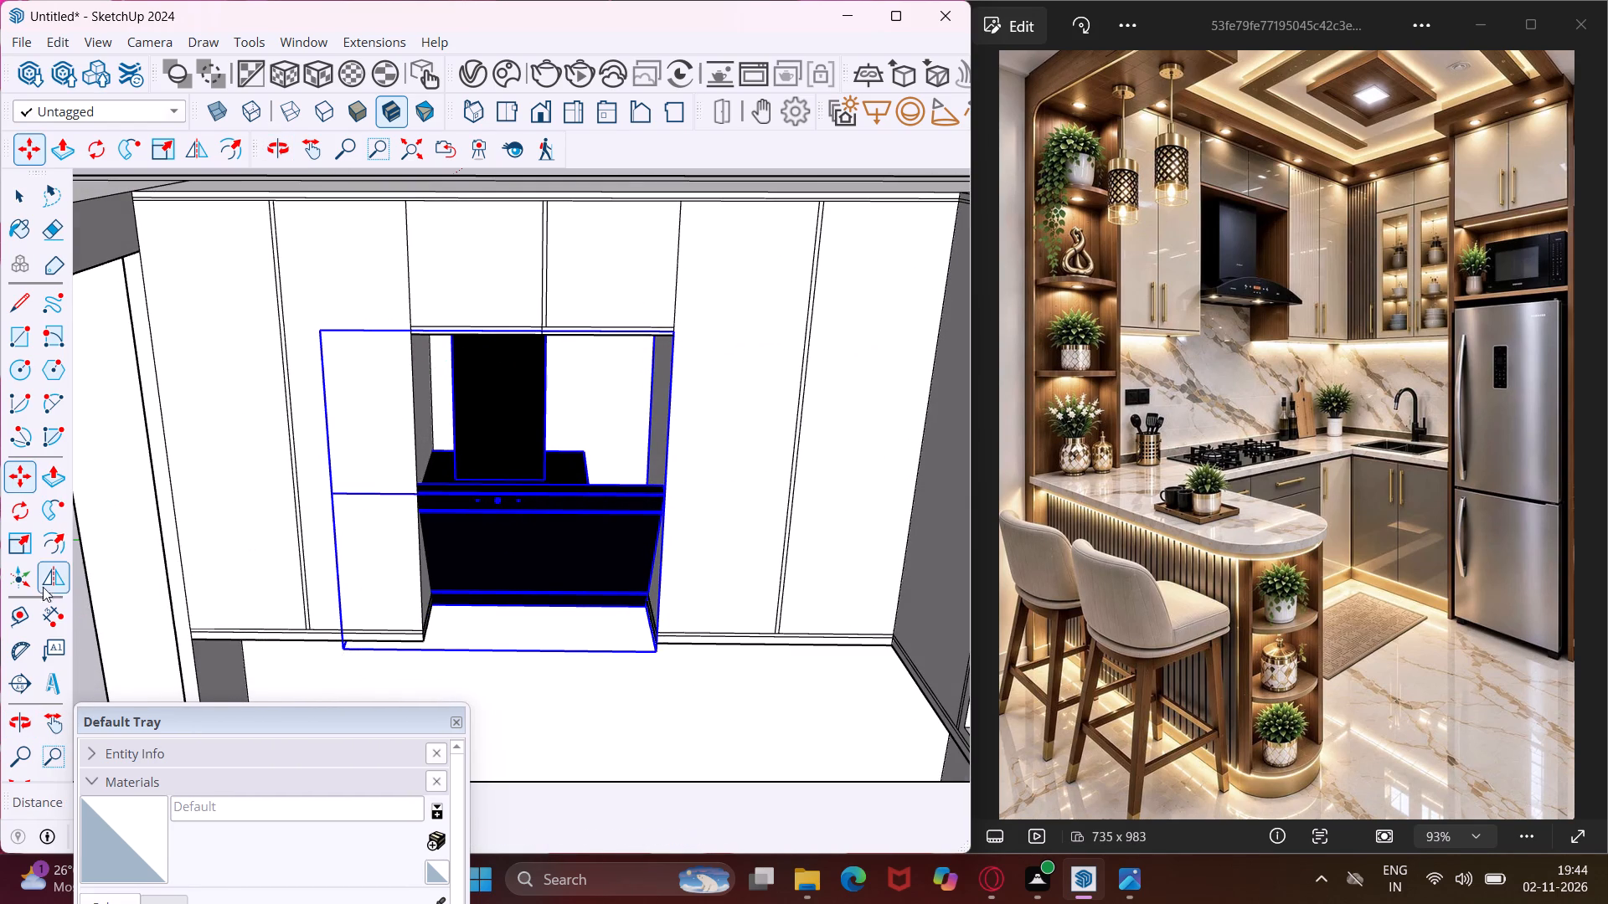
pyautogui.click(24, 540)
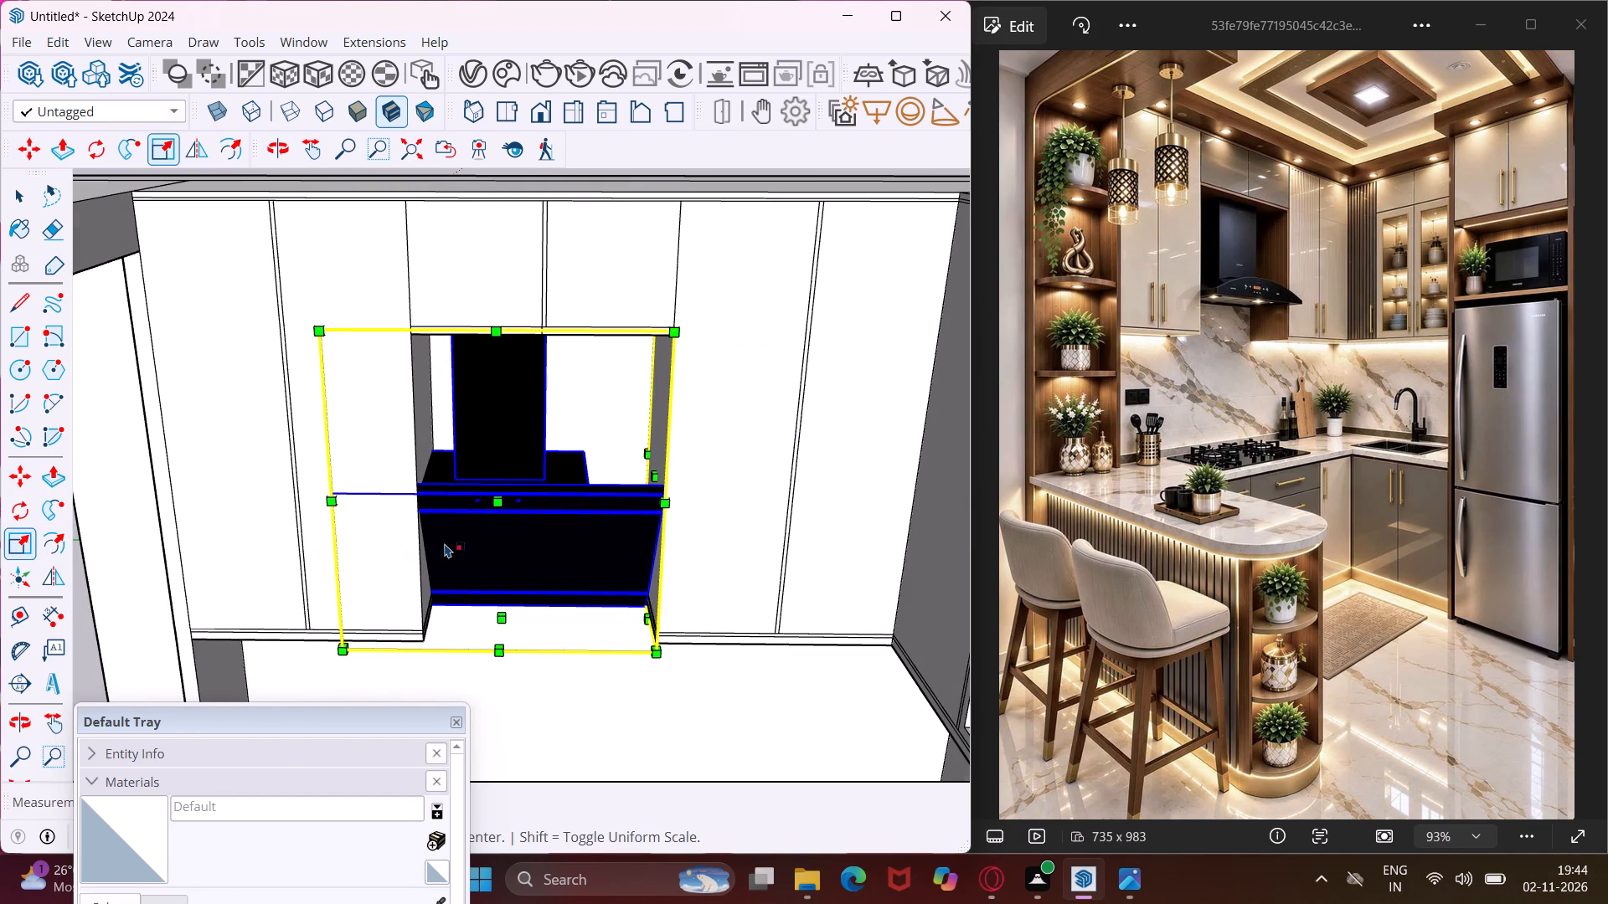
pyautogui.scroll(4, 354, 464)
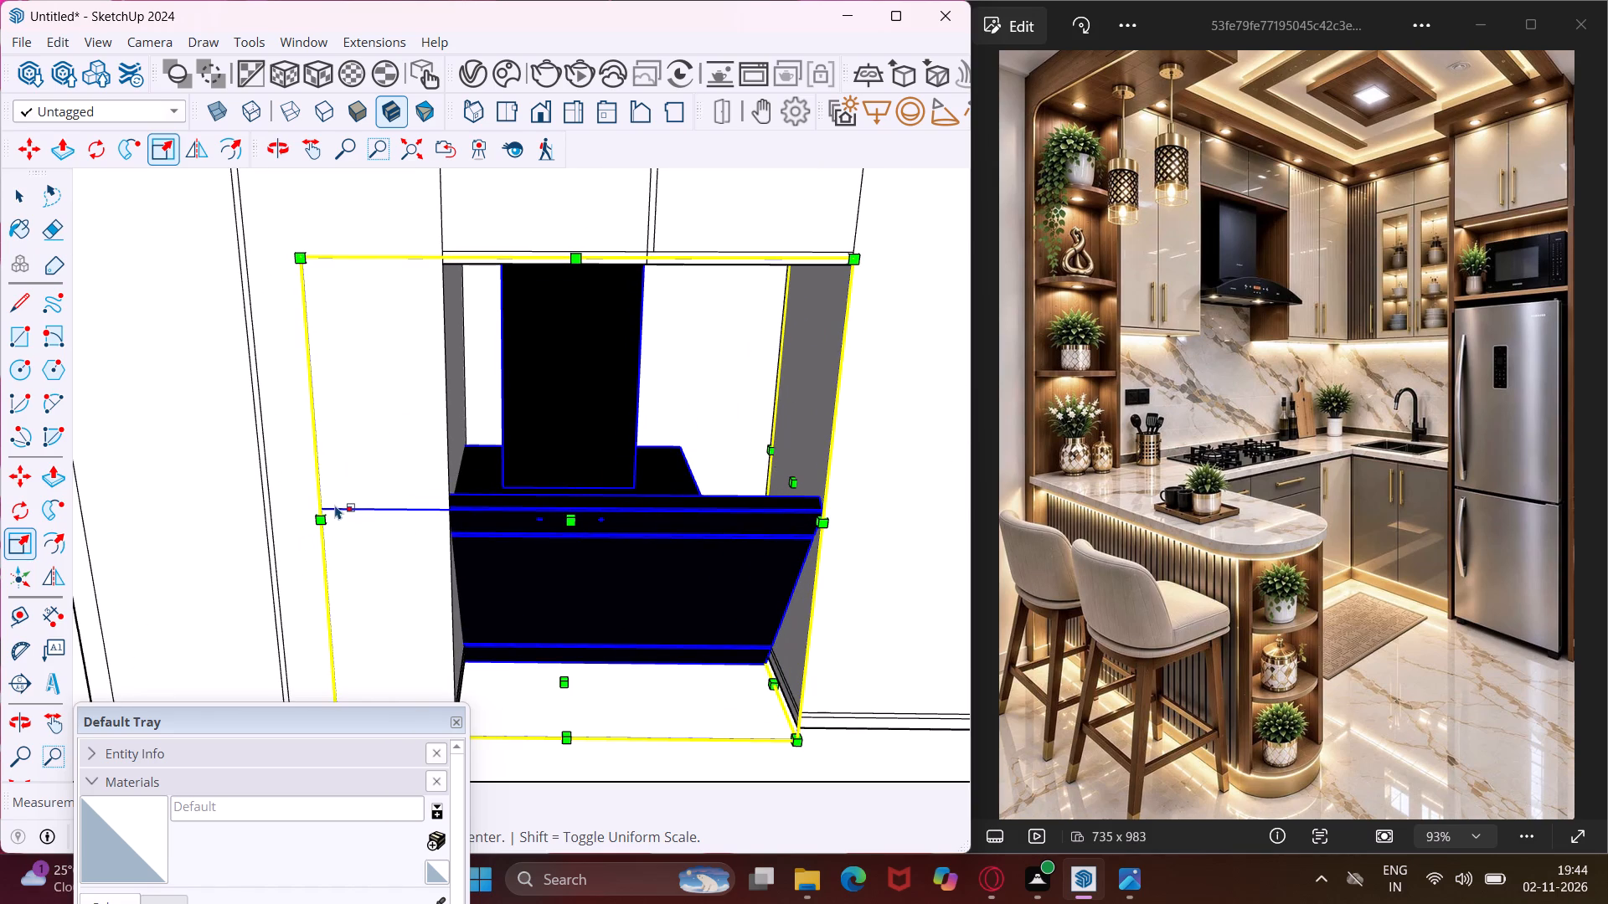
pyautogui.click(790, 475)
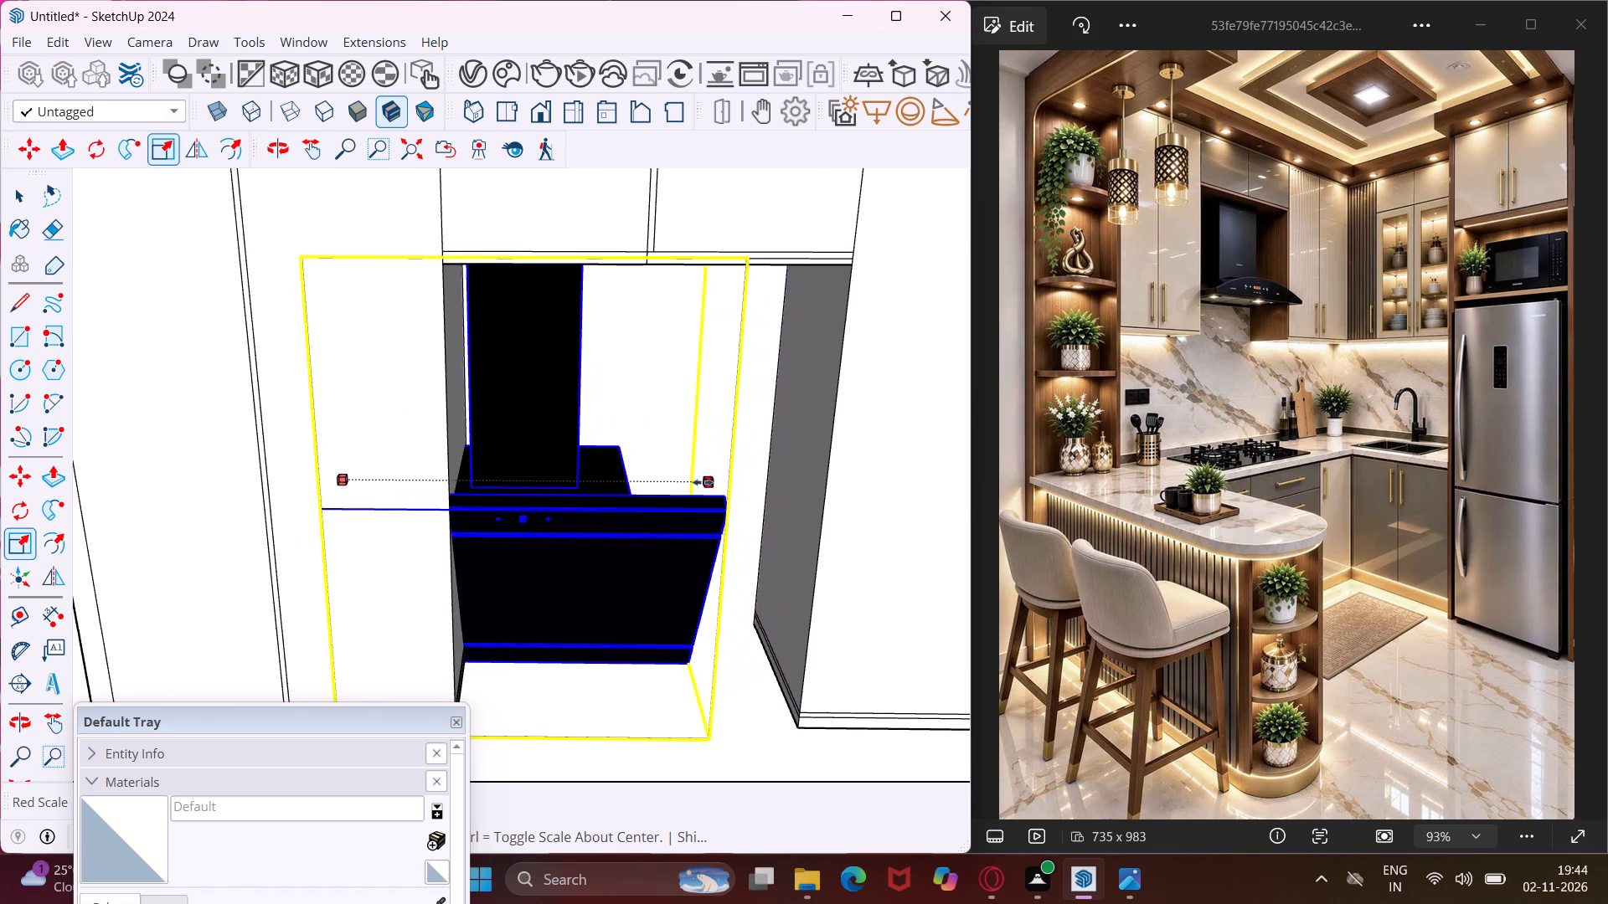
pyautogui.click(658, 480)
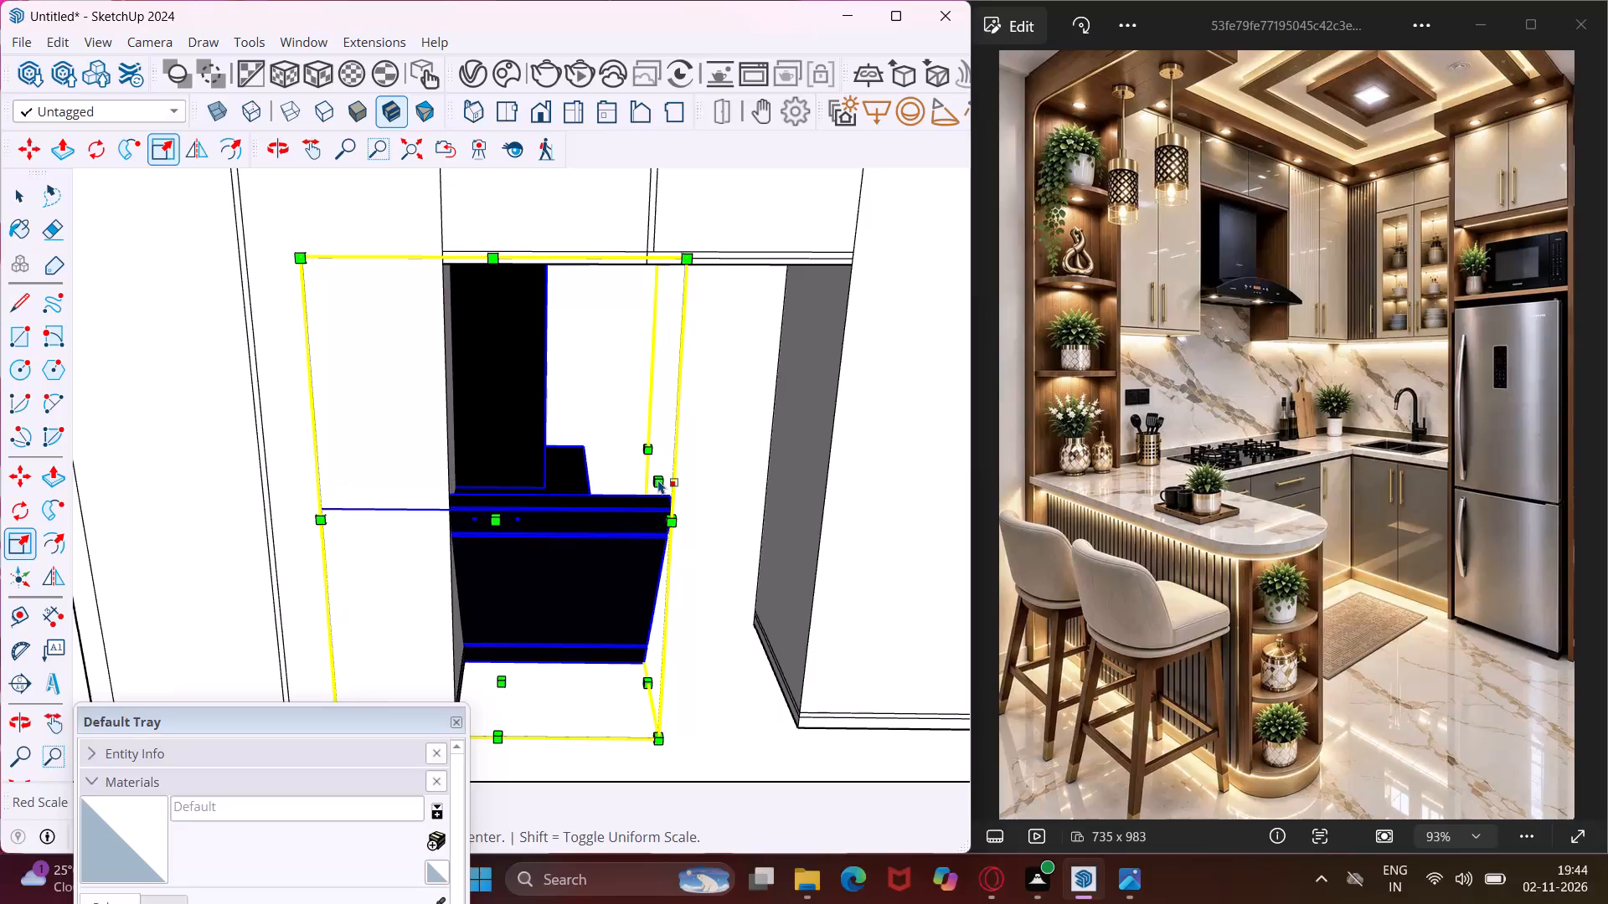
# Move the chimney by its front upper bounding-box corner to the opening's upper corner on the fridge-wall side, beneath the short wall cabinets.
pyautogui.press('m')
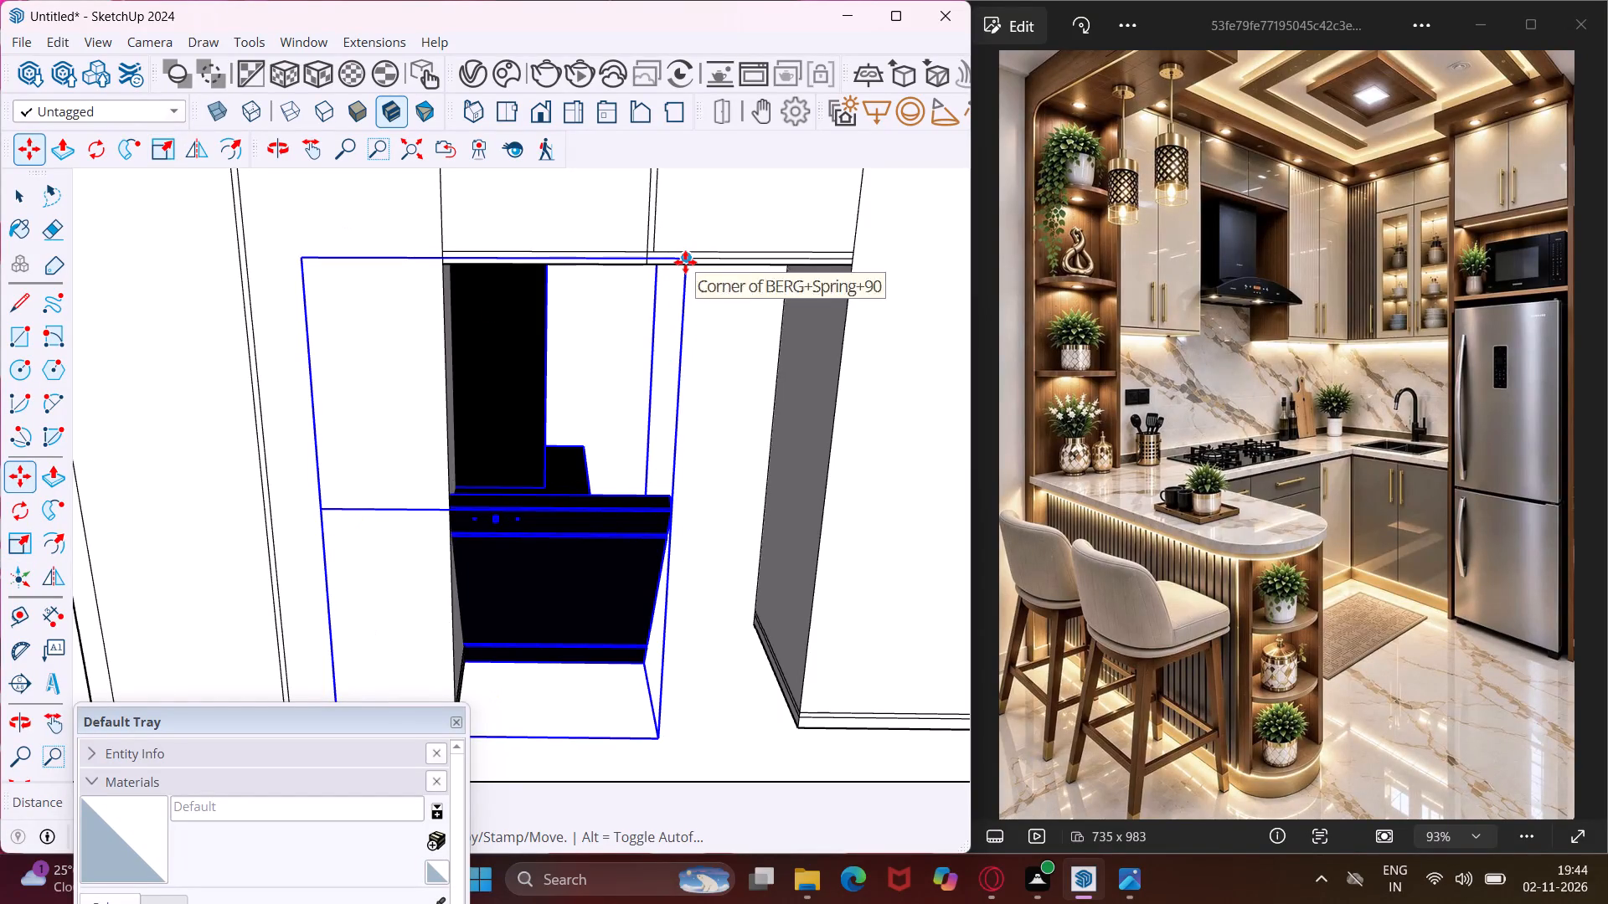
pyautogui.click(685, 262)
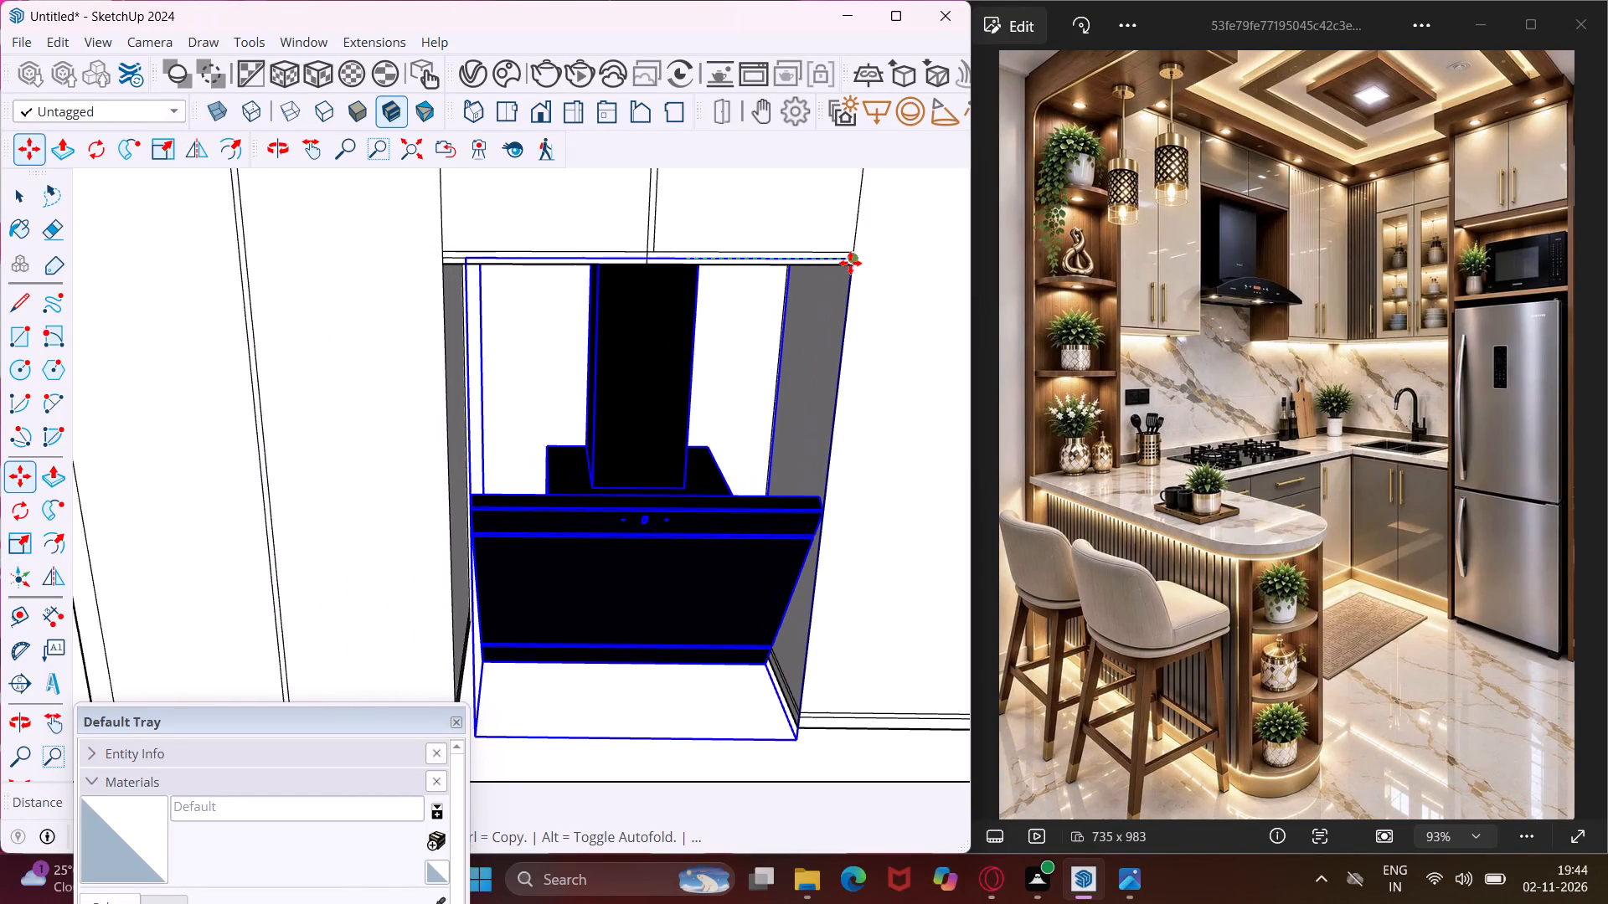
pyautogui.click(850, 263)
pyautogui.moveTo(657, 572); pyautogui.dragTo(698, 516, button='middle')
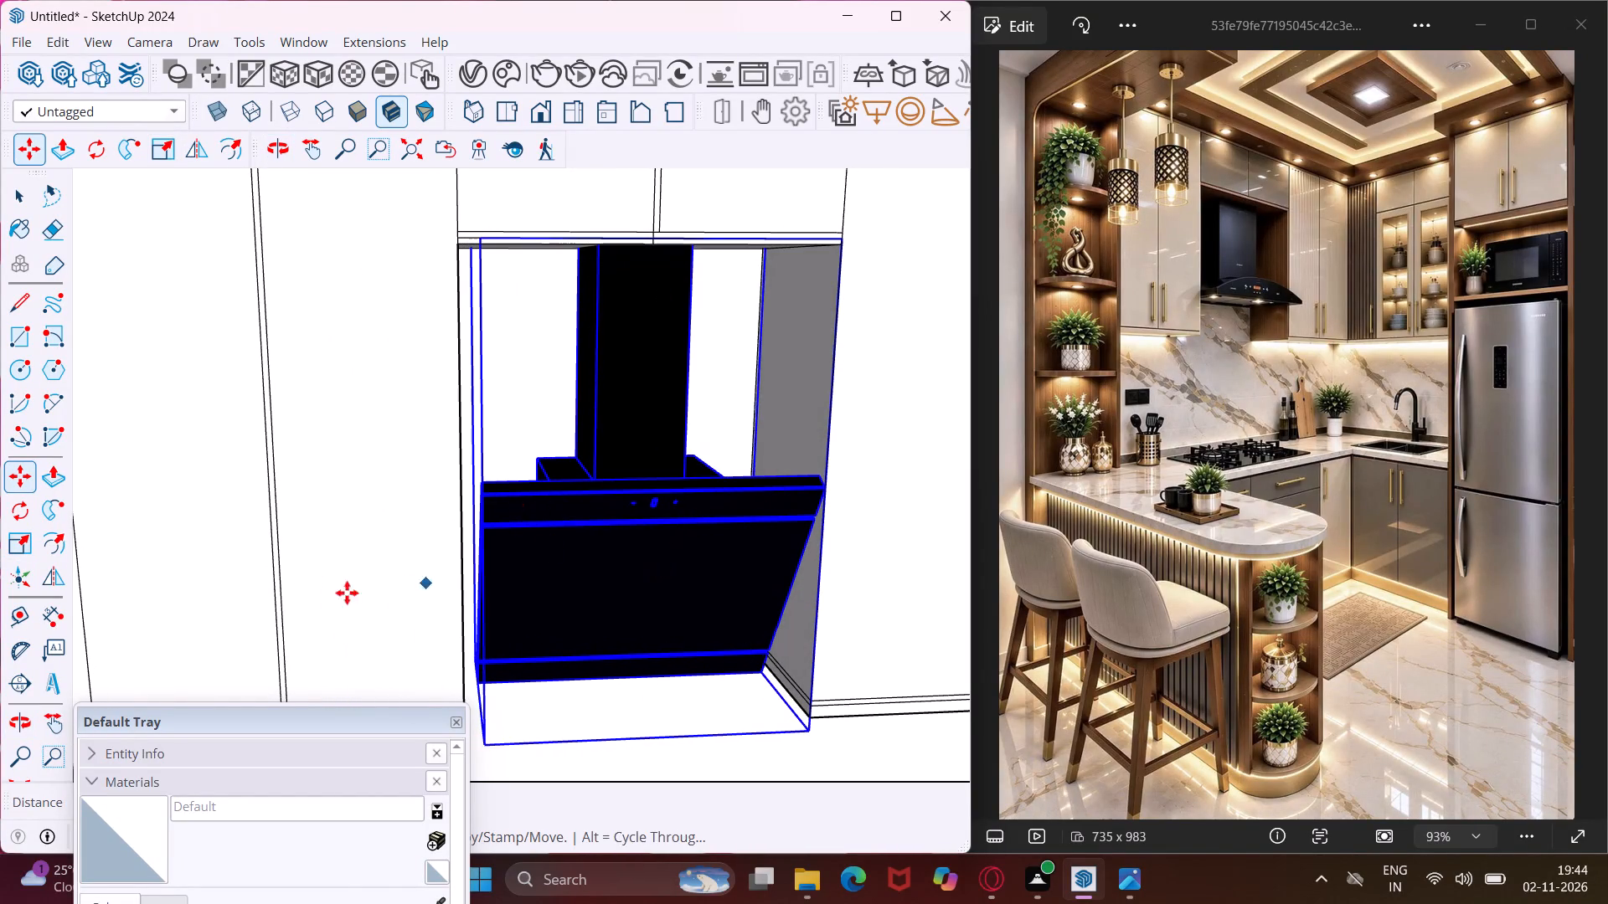
# Scale the chimney along the red axis until its free side meets the opposite wall cabinet, filling the opening's width.
pyautogui.click(30, 547)
pyautogui.scroll(2, 396, 565)
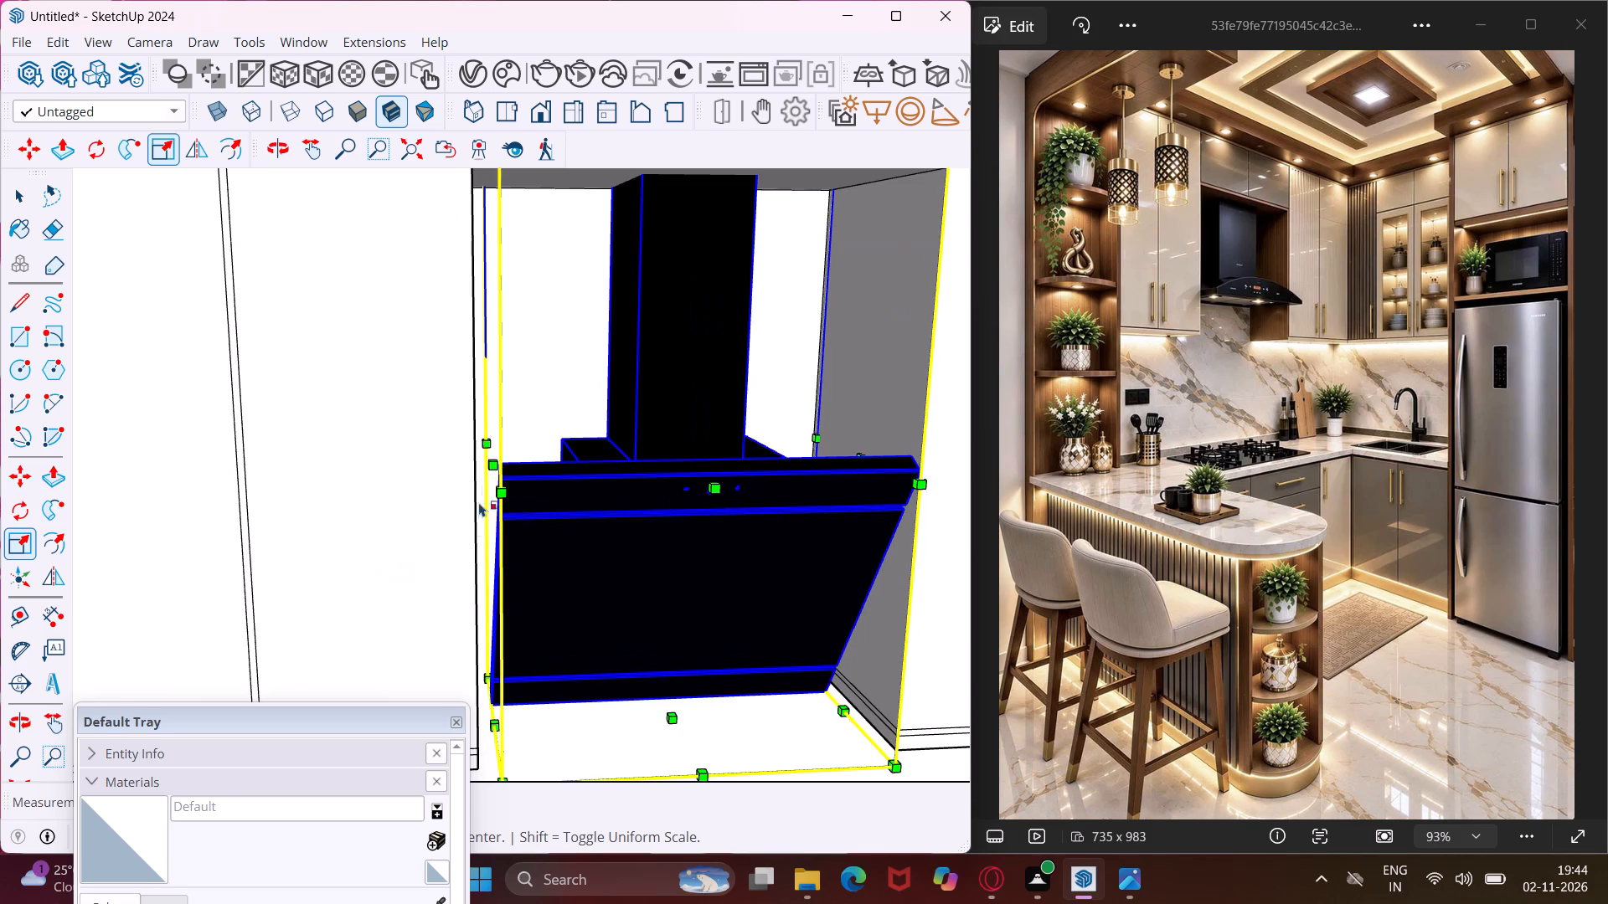
pyautogui.scroll(4, 482, 480)
pyautogui.click(497, 455)
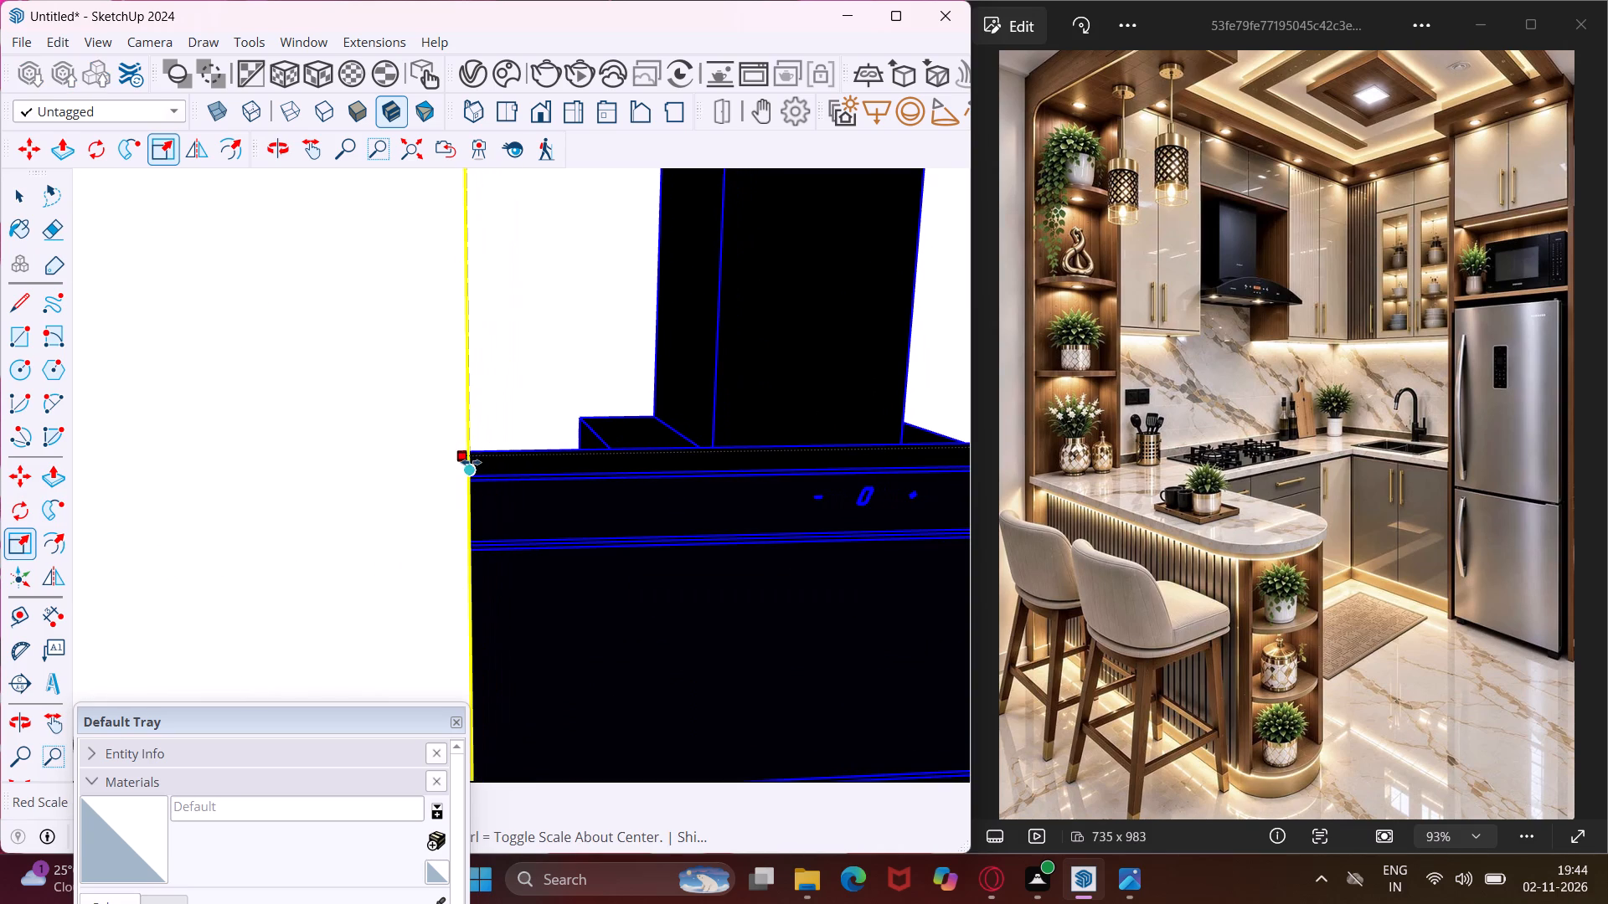
pyautogui.click(471, 462)
pyautogui.scroll(-17, 377, 459)
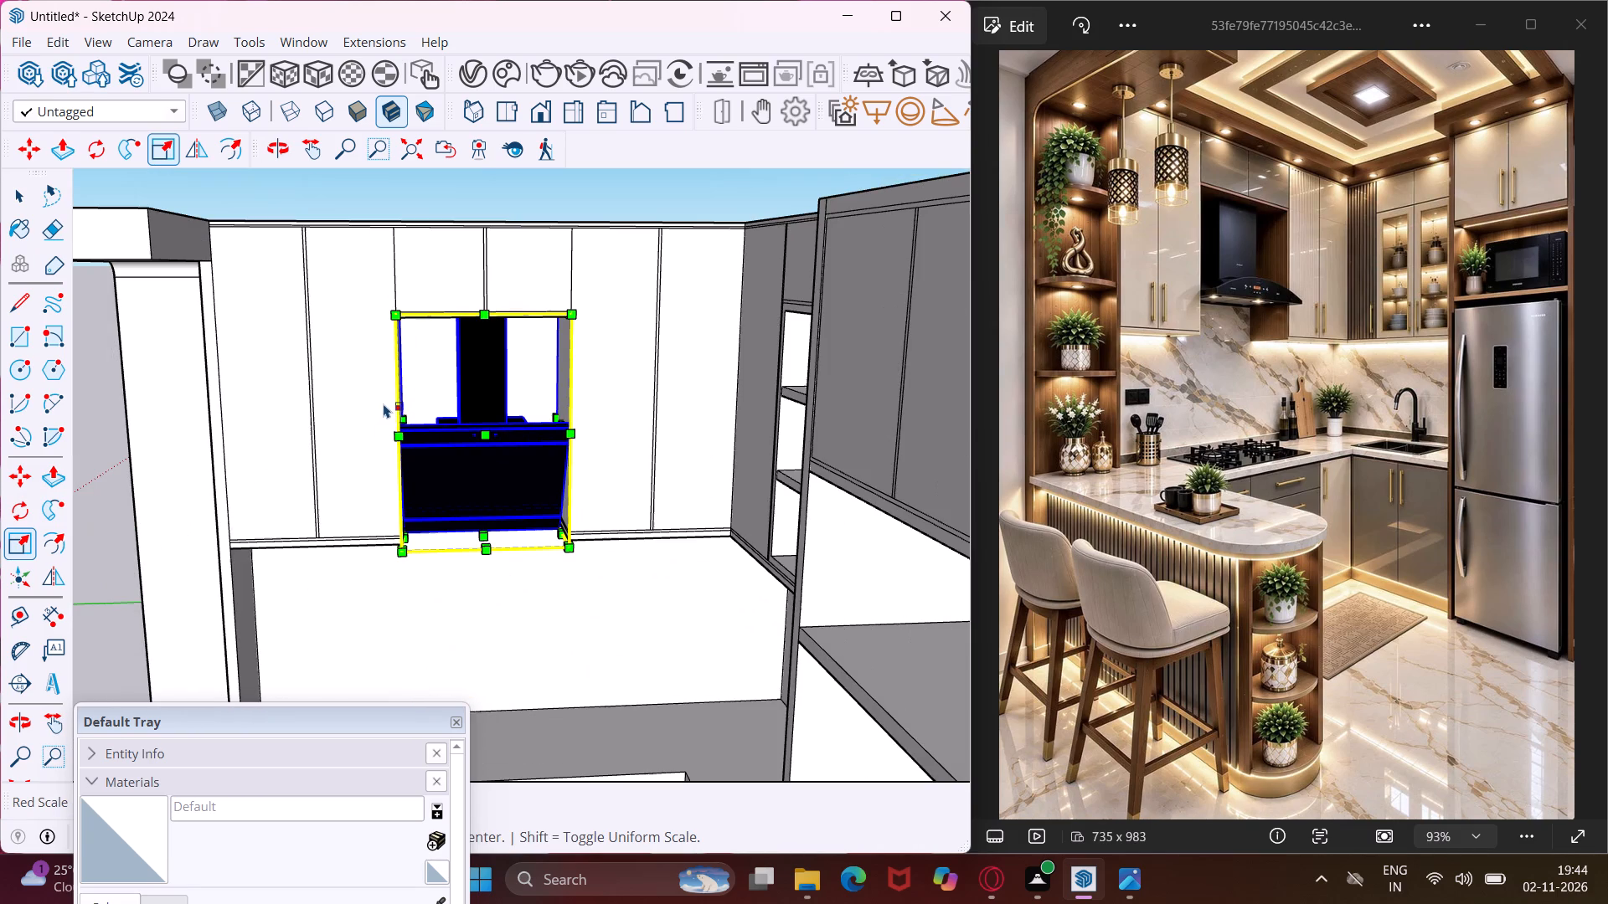
pyautogui.press('Escape')
pyautogui.press('space')
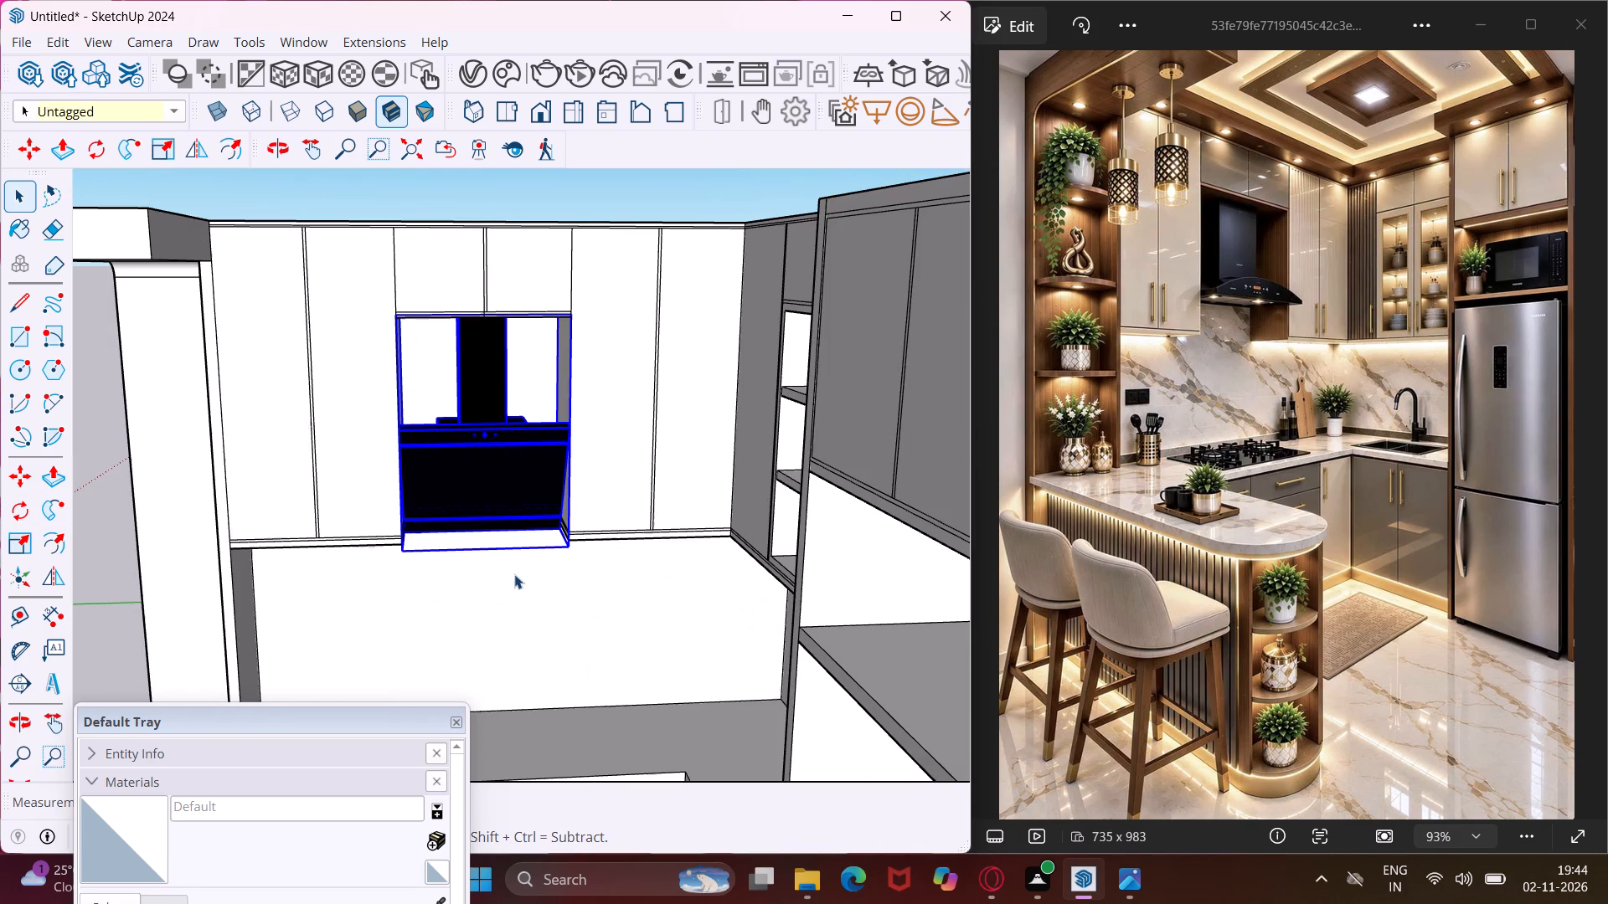
pyautogui.click(574, 190)
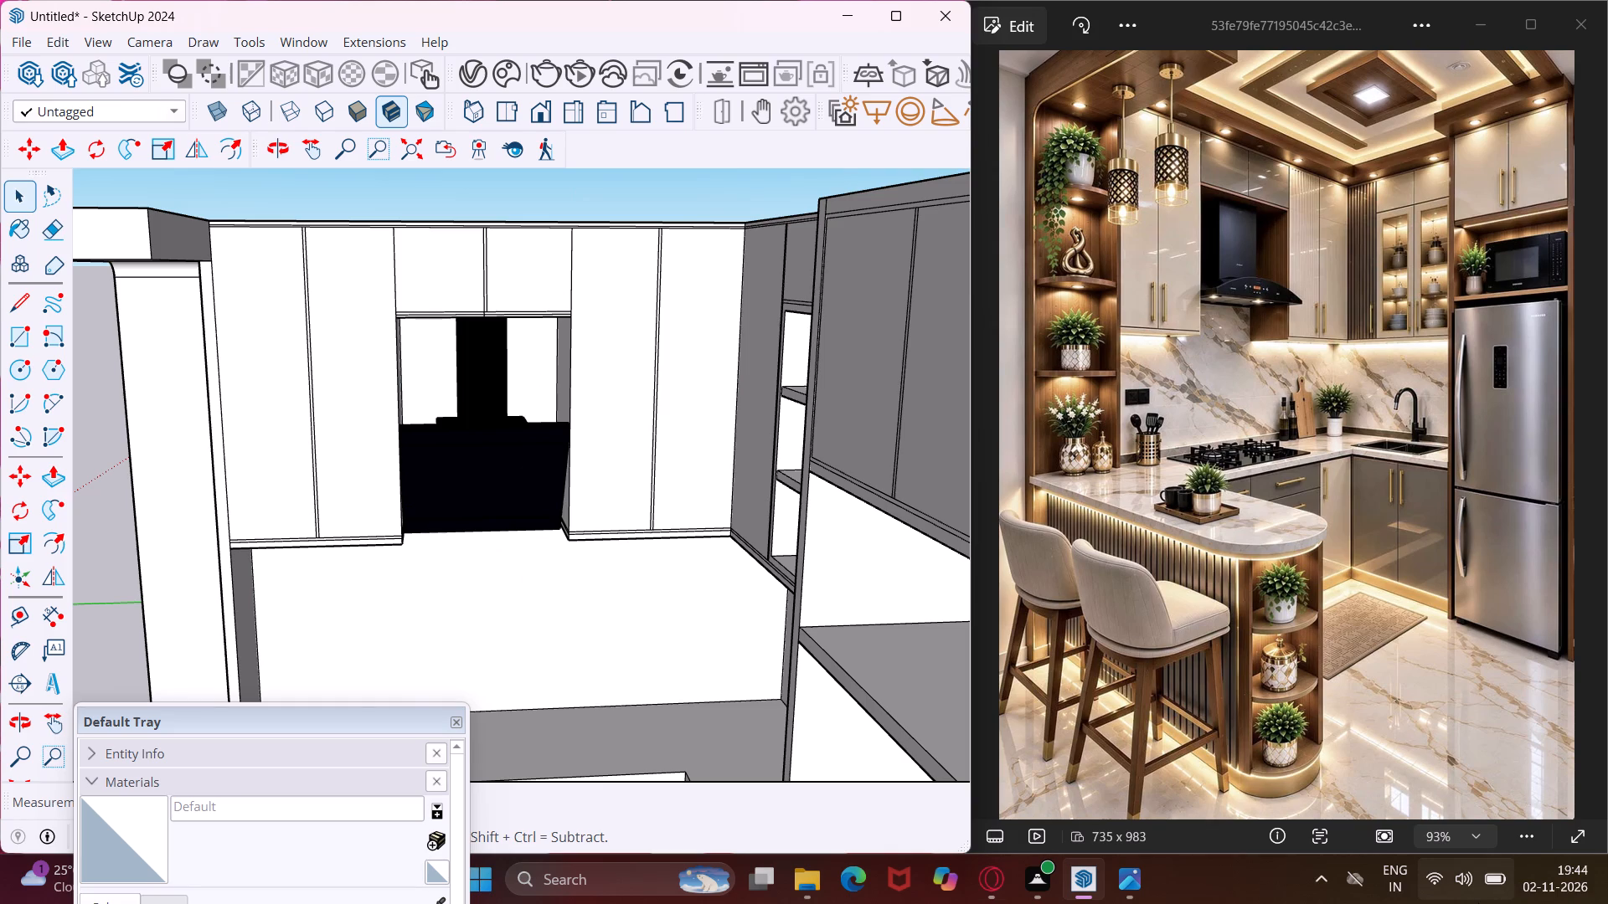
# Examine the whole kitchen model from several angles against the reference image, including the hood, wall cabinets and peninsula.
pyautogui.scroll(-3, 1487, 903)
pyautogui.scroll(-5, 382, 460)
pyautogui.moveTo(356, 491); pyautogui.dragTo(827, 360, button='middle')
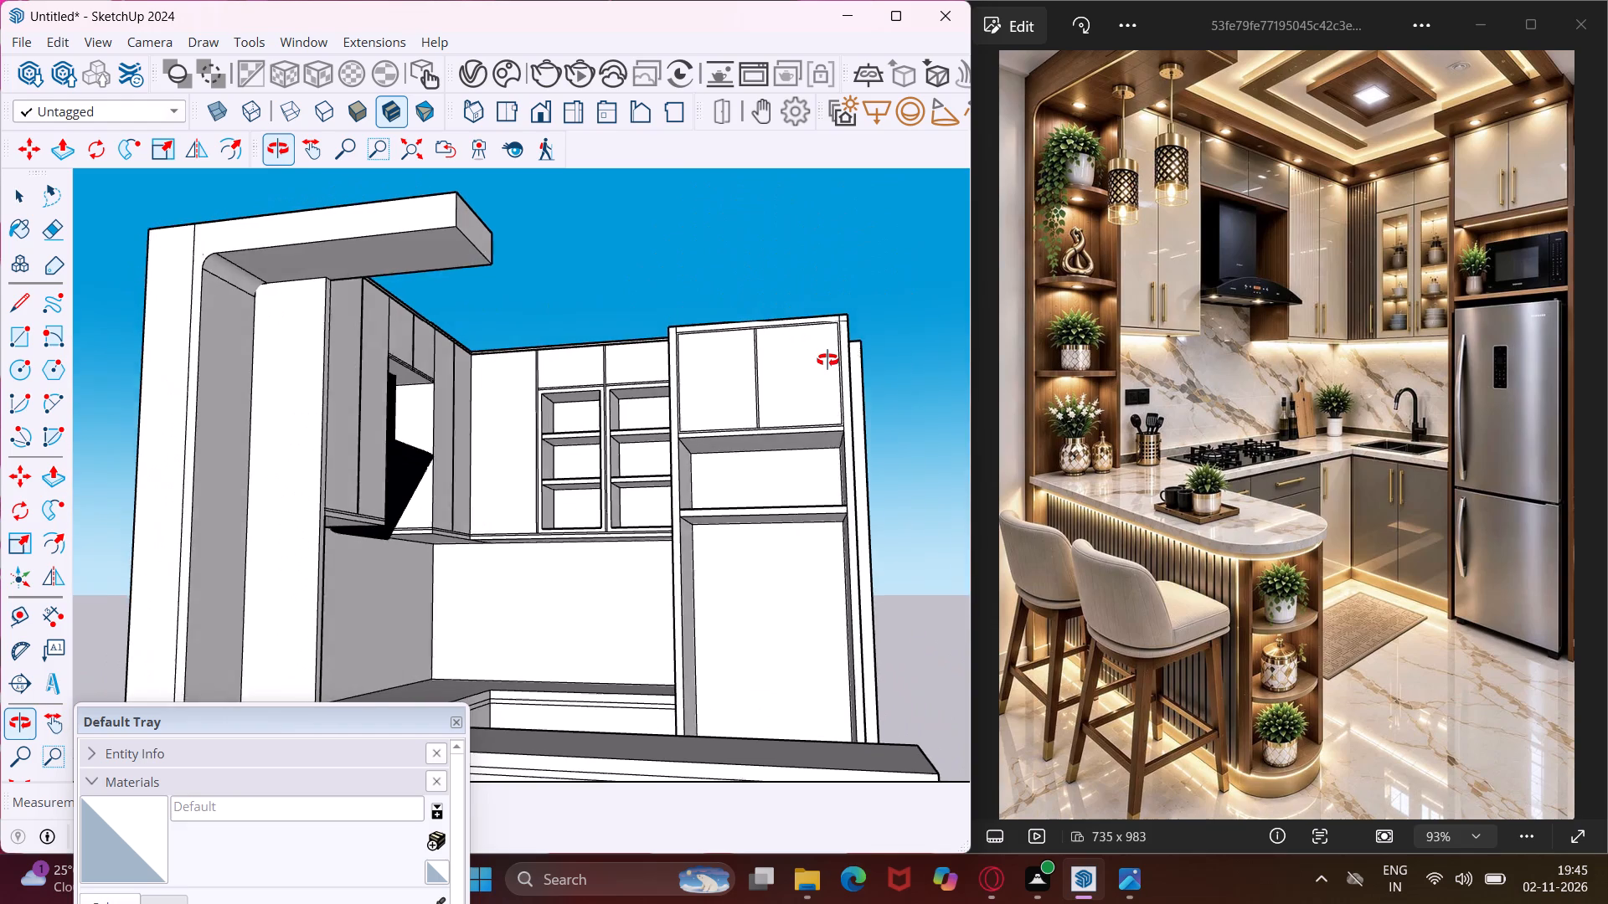
pyautogui.moveTo(827, 360); pyautogui.dragTo(843, 382, button='middle')
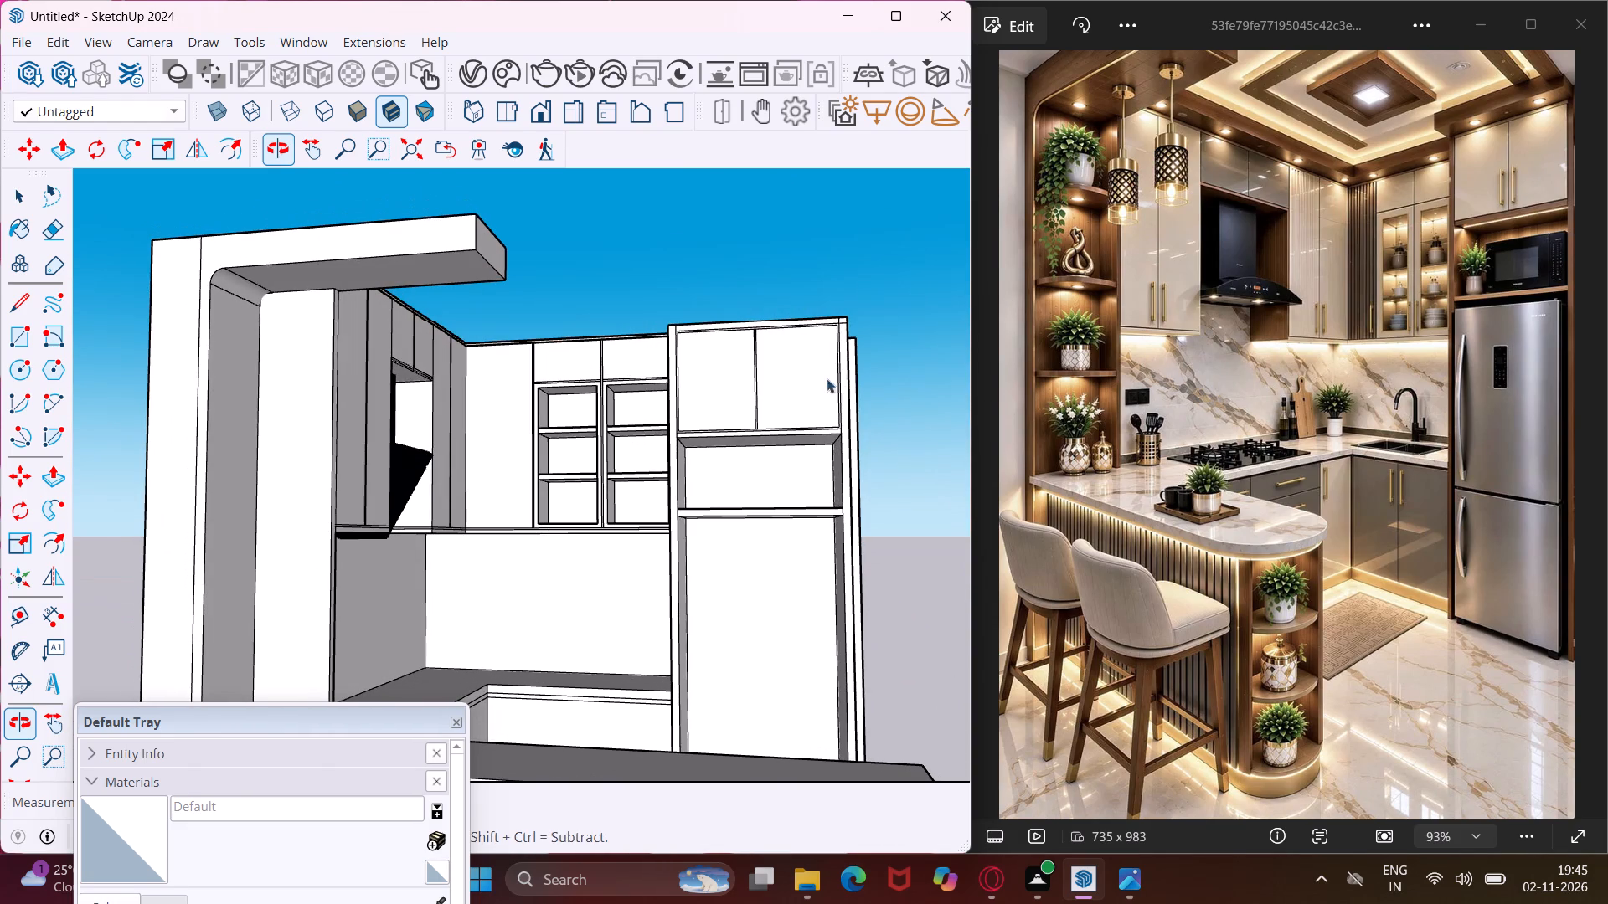
pyautogui.scroll(-5, 752, 353)
pyautogui.moveTo(722, 362); pyautogui.dragTo(614, 542, button='middle')
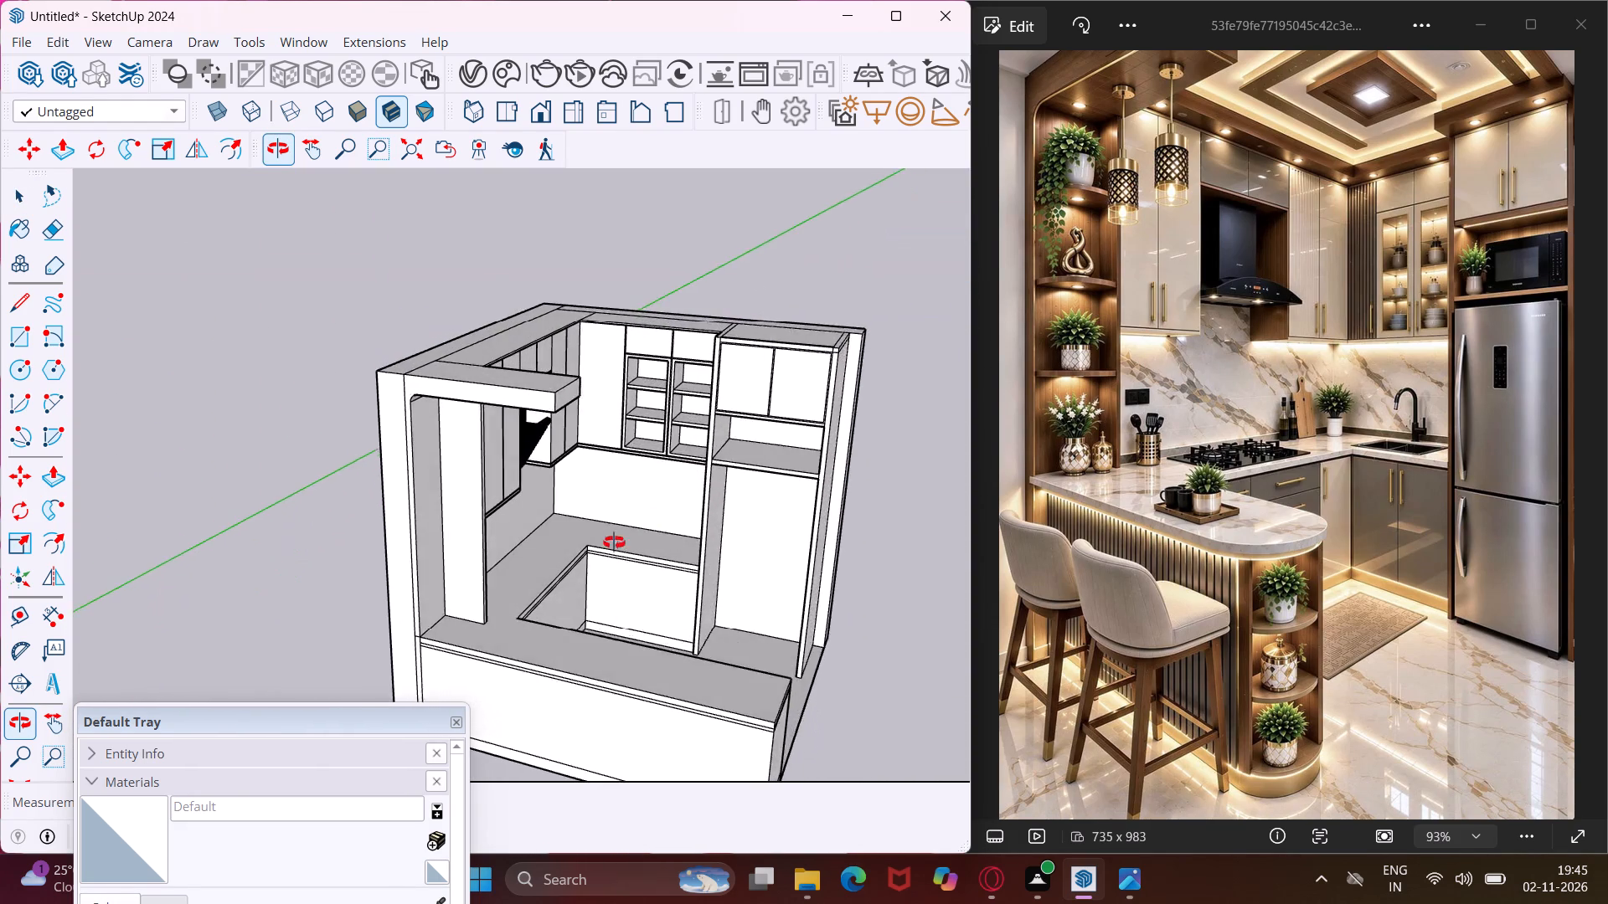
pyautogui.moveTo(614, 542); pyautogui.dragTo(554, 565, button='middle')
pyautogui.scroll(-4, 548, 471)
pyautogui.moveTo(554, 510); pyautogui.dragTo(529, 510, button='middle')
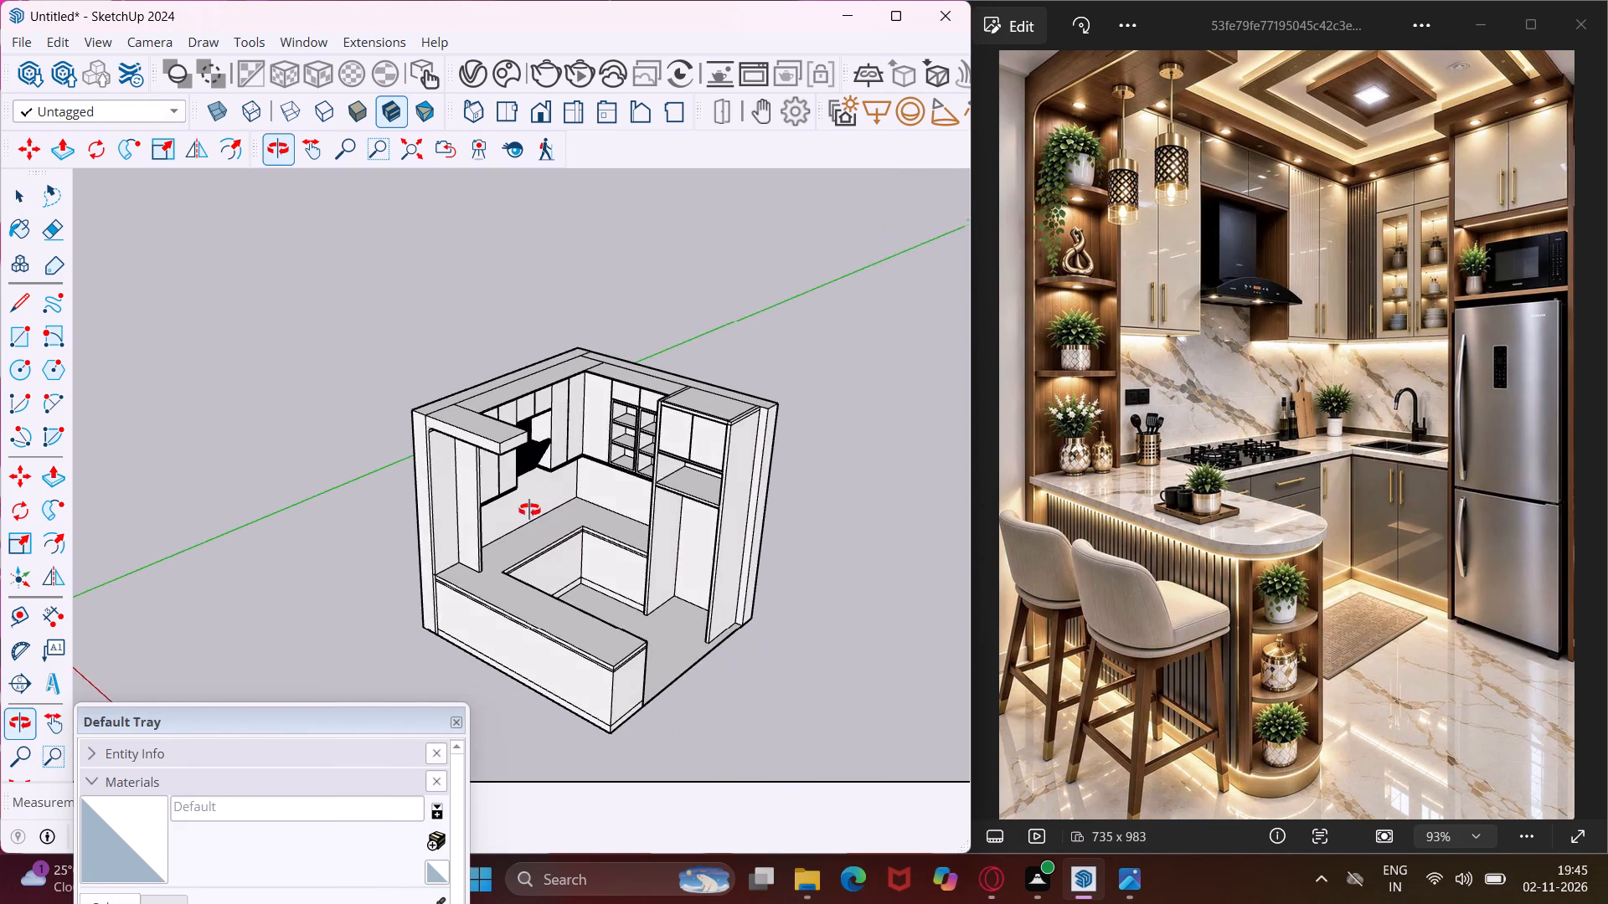
pyautogui.moveTo(529, 510); pyautogui.dragTo(503, 511, button='middle')
pyautogui.scroll(6, 502, 503)
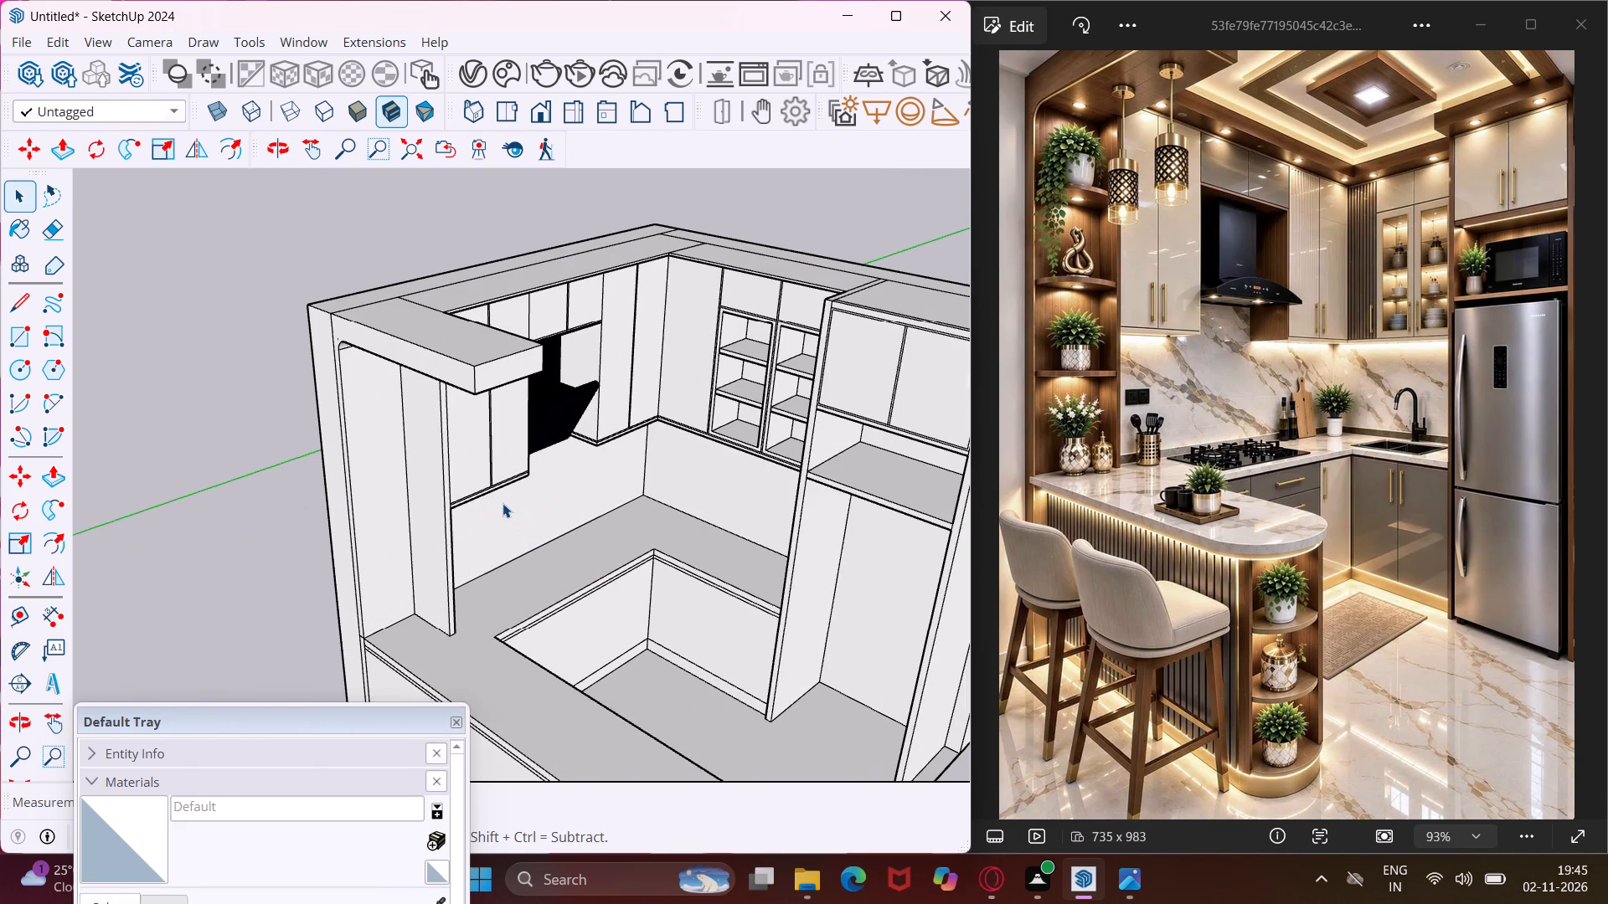
pyautogui.moveTo(397, 440); pyautogui.dragTo(393, 238, button='middle')
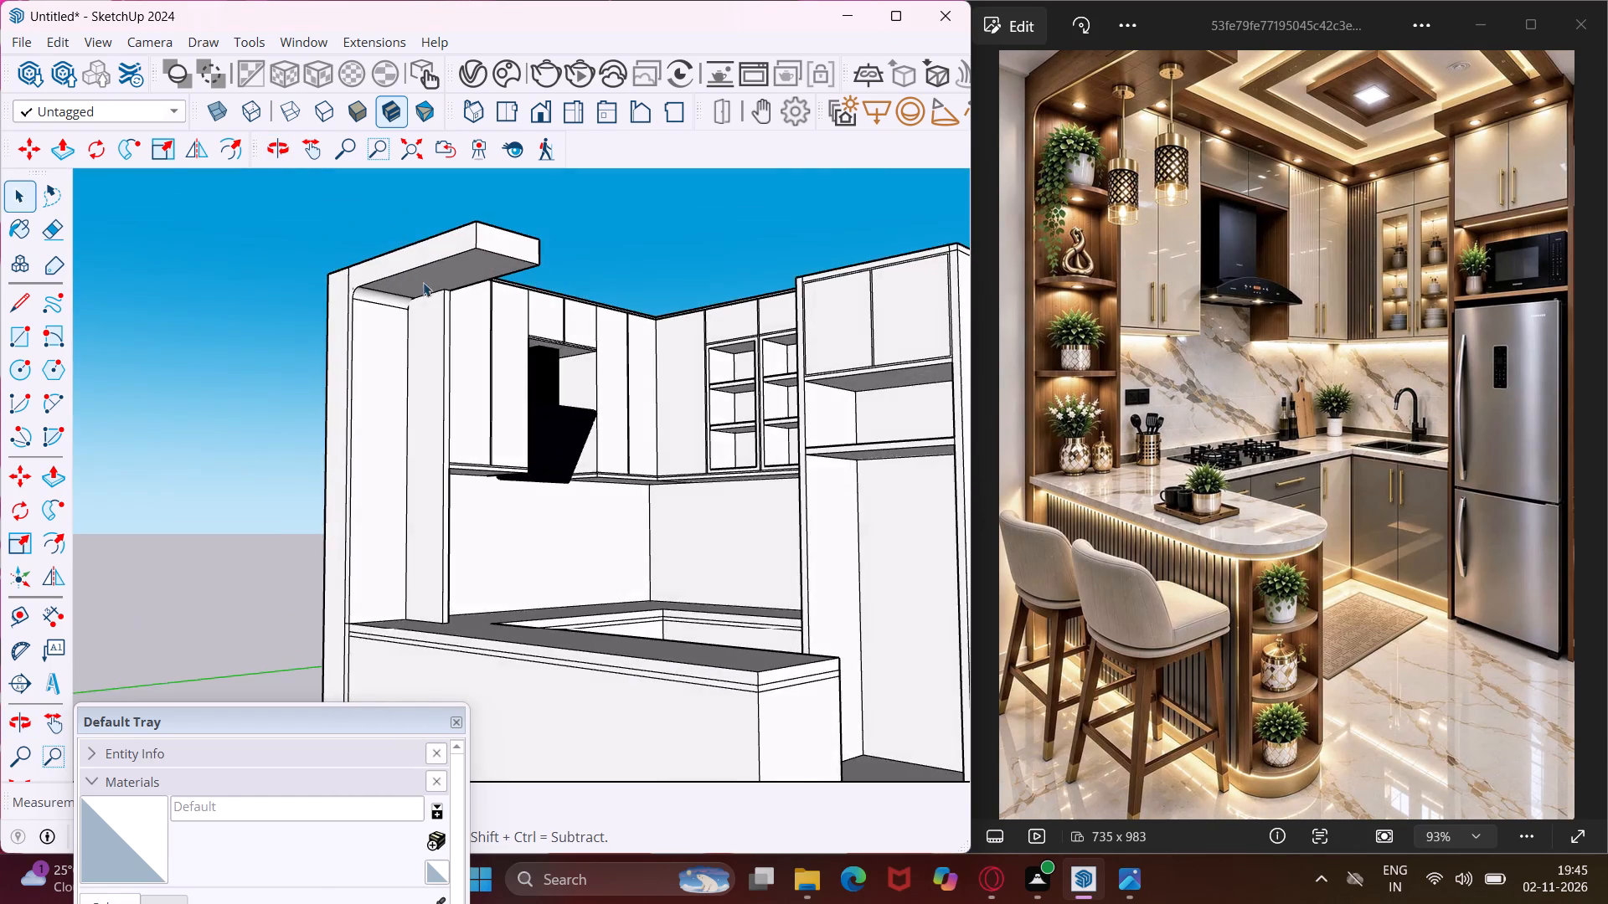
pyautogui.scroll(-6, 423, 284)
pyautogui.scroll(4, 590, 547)
pyautogui.moveTo(590, 547); pyautogui.dragTo(496, 550, button='middle')
pyautogui.scroll(4, 521, 562)
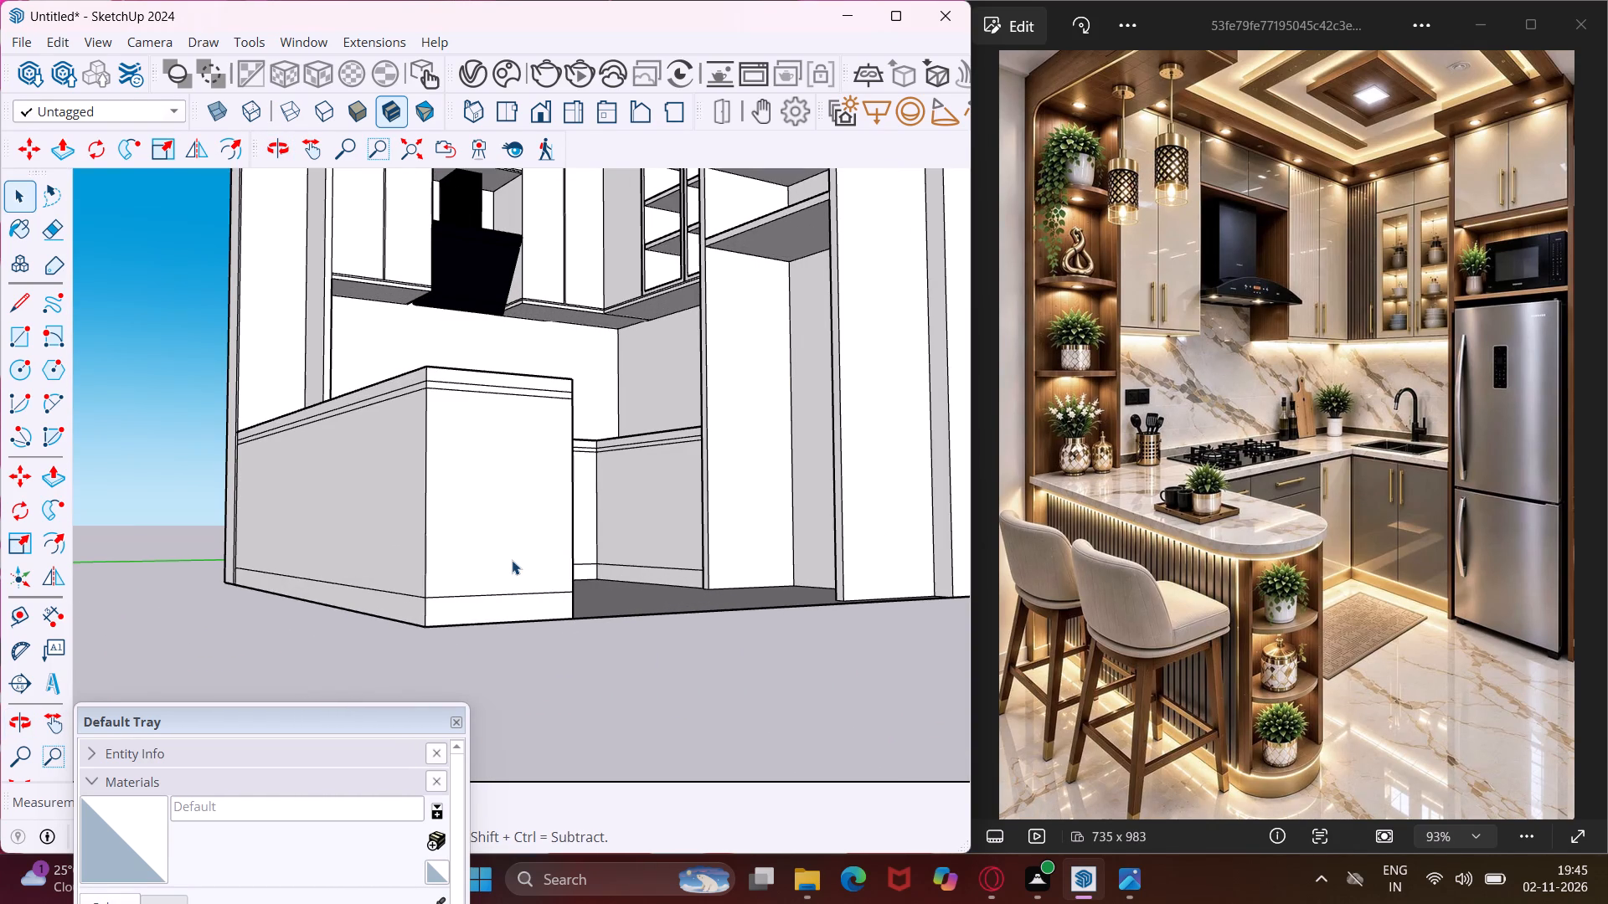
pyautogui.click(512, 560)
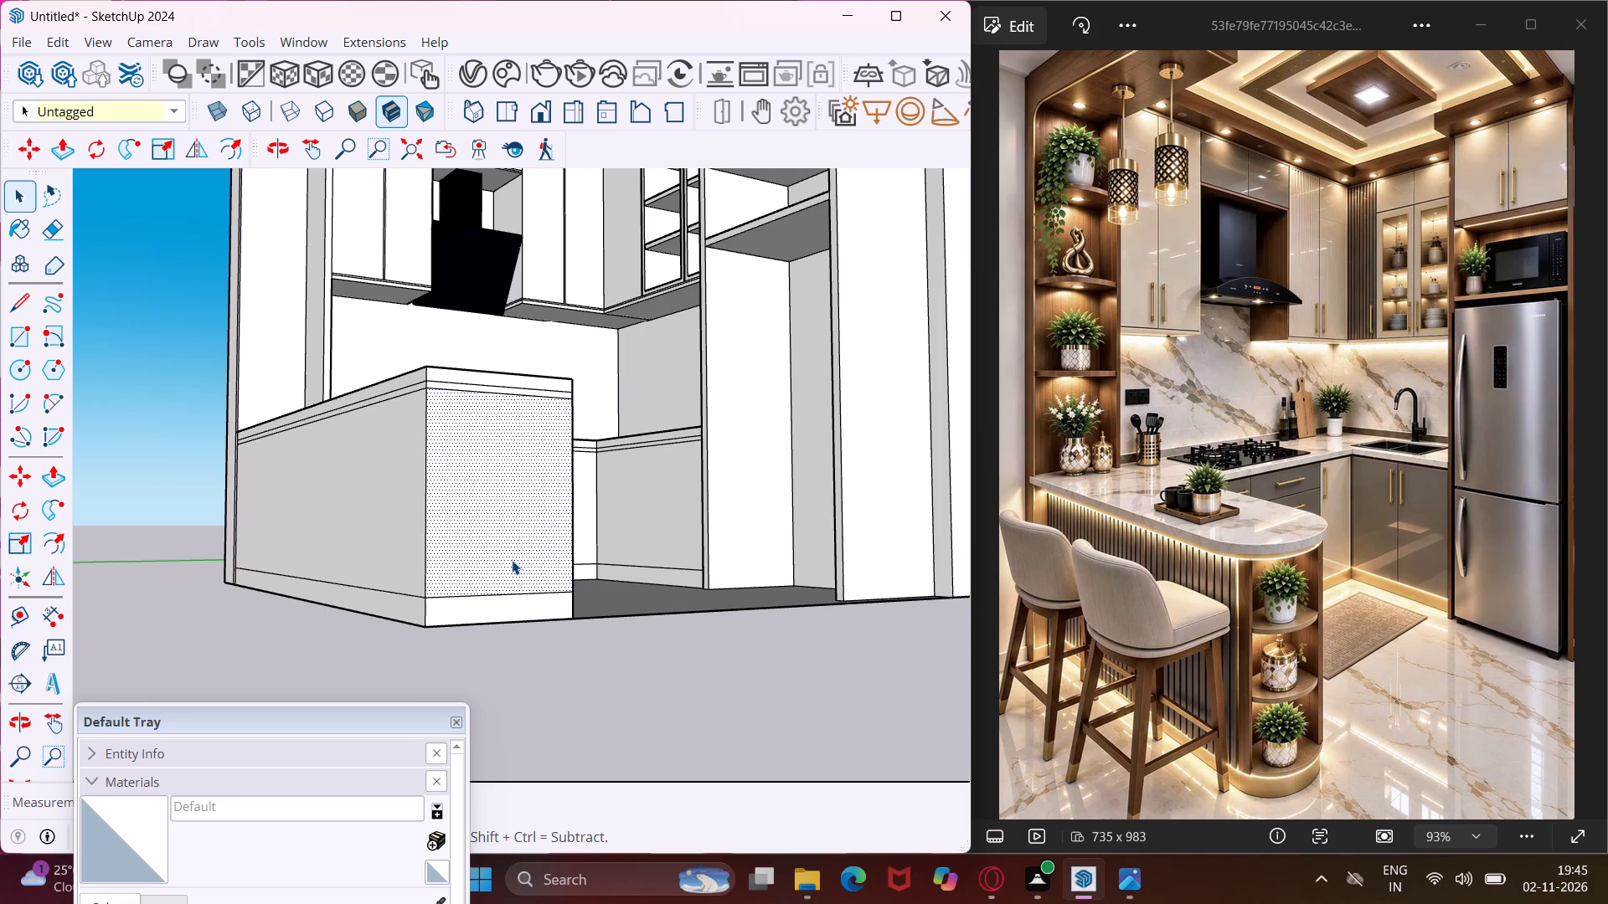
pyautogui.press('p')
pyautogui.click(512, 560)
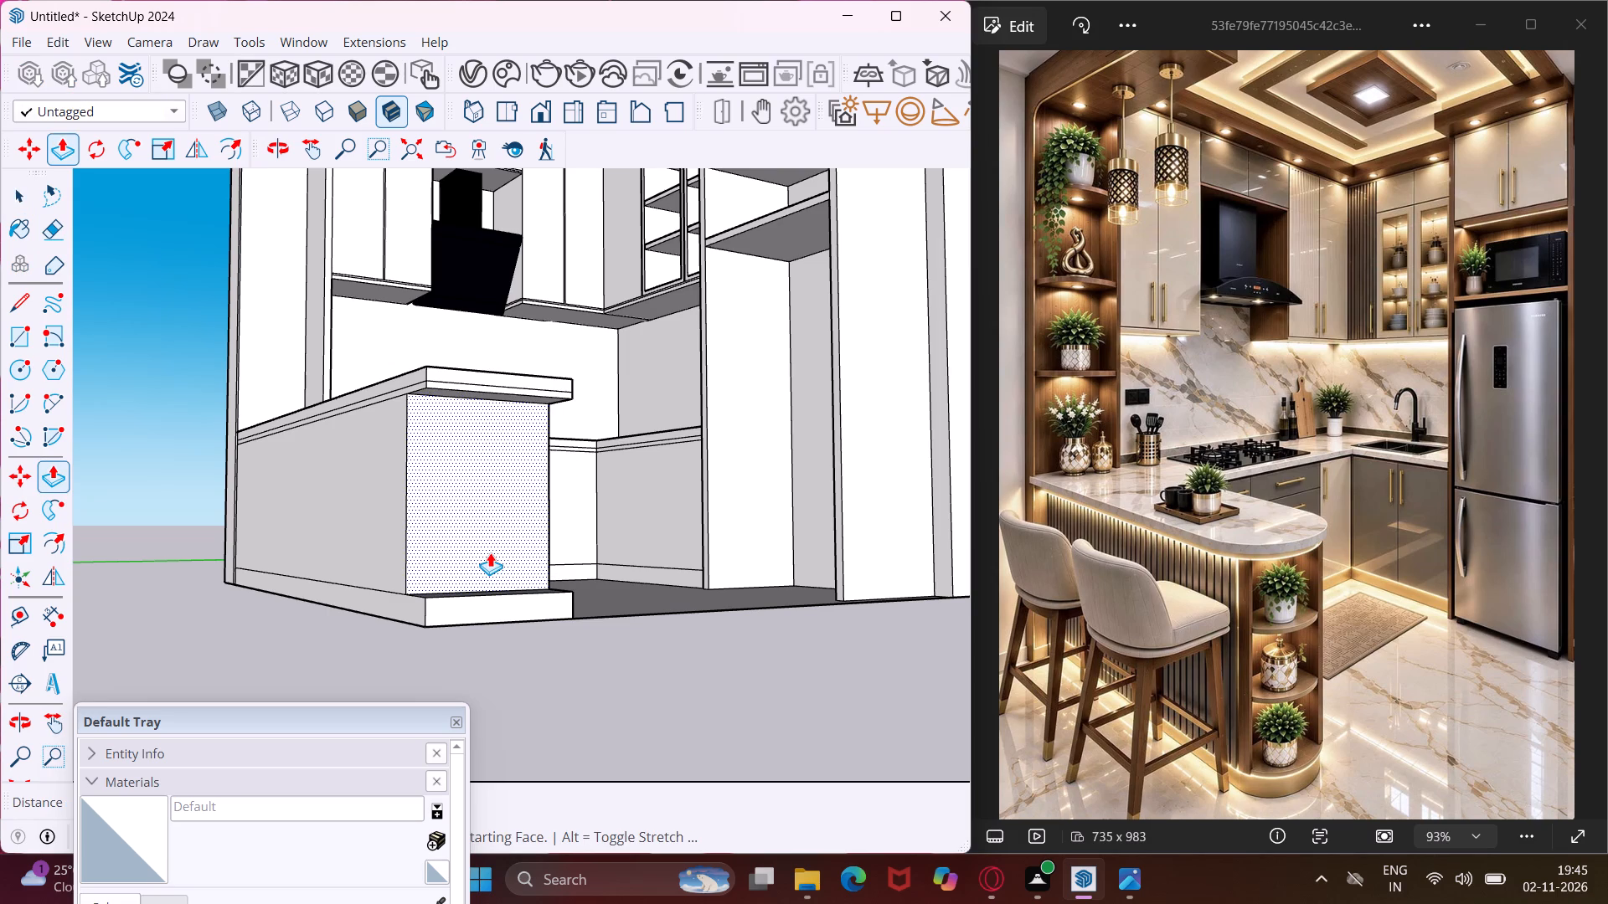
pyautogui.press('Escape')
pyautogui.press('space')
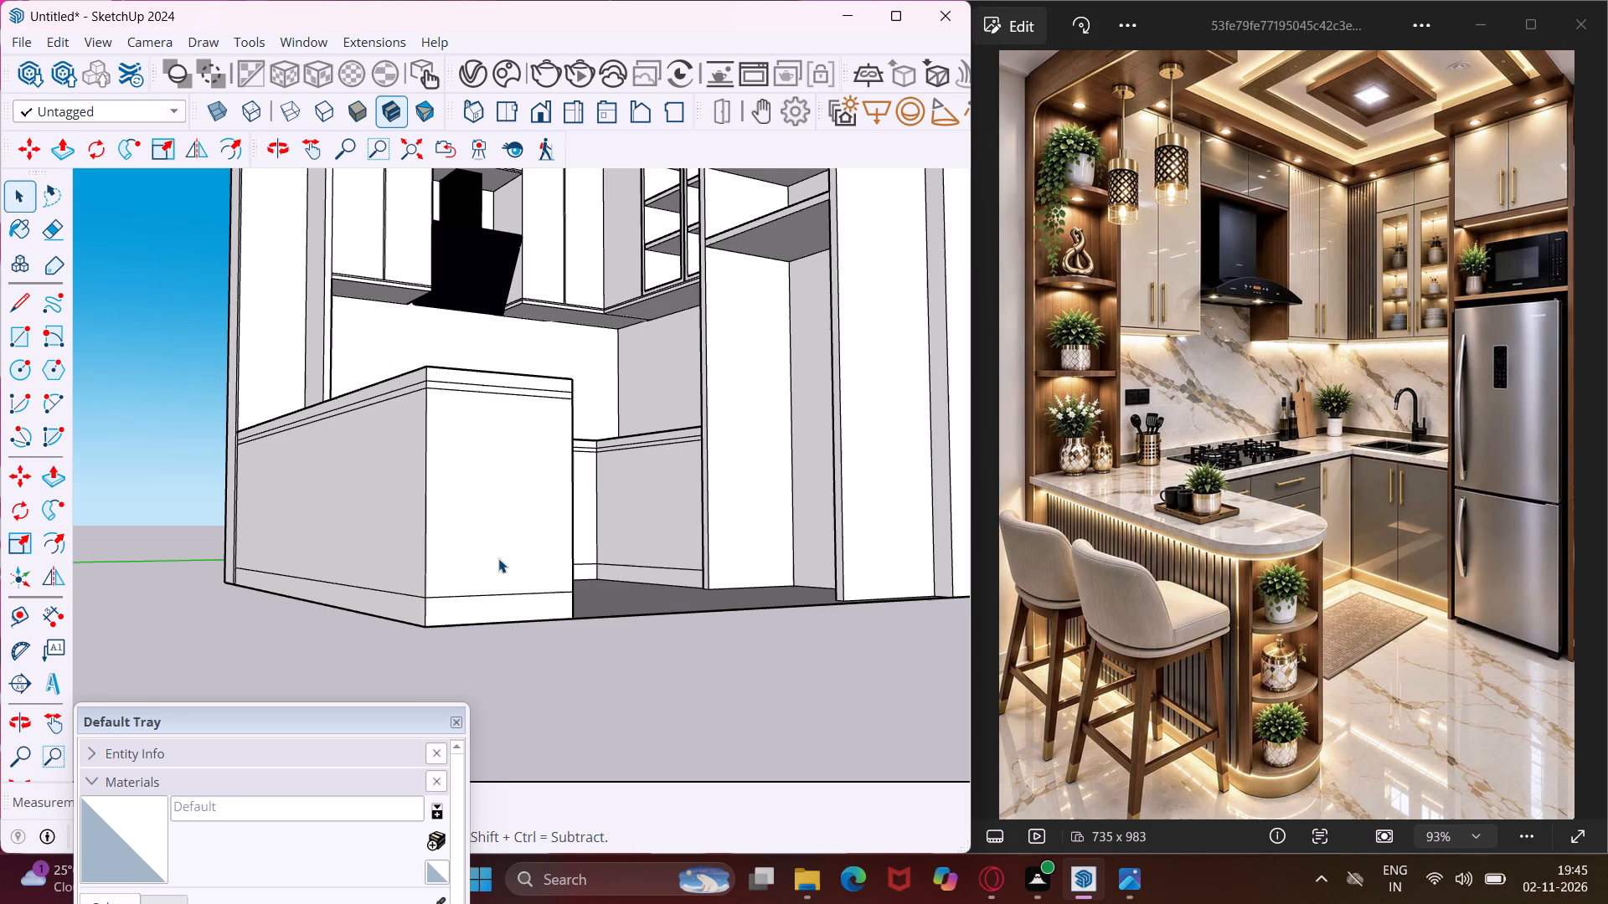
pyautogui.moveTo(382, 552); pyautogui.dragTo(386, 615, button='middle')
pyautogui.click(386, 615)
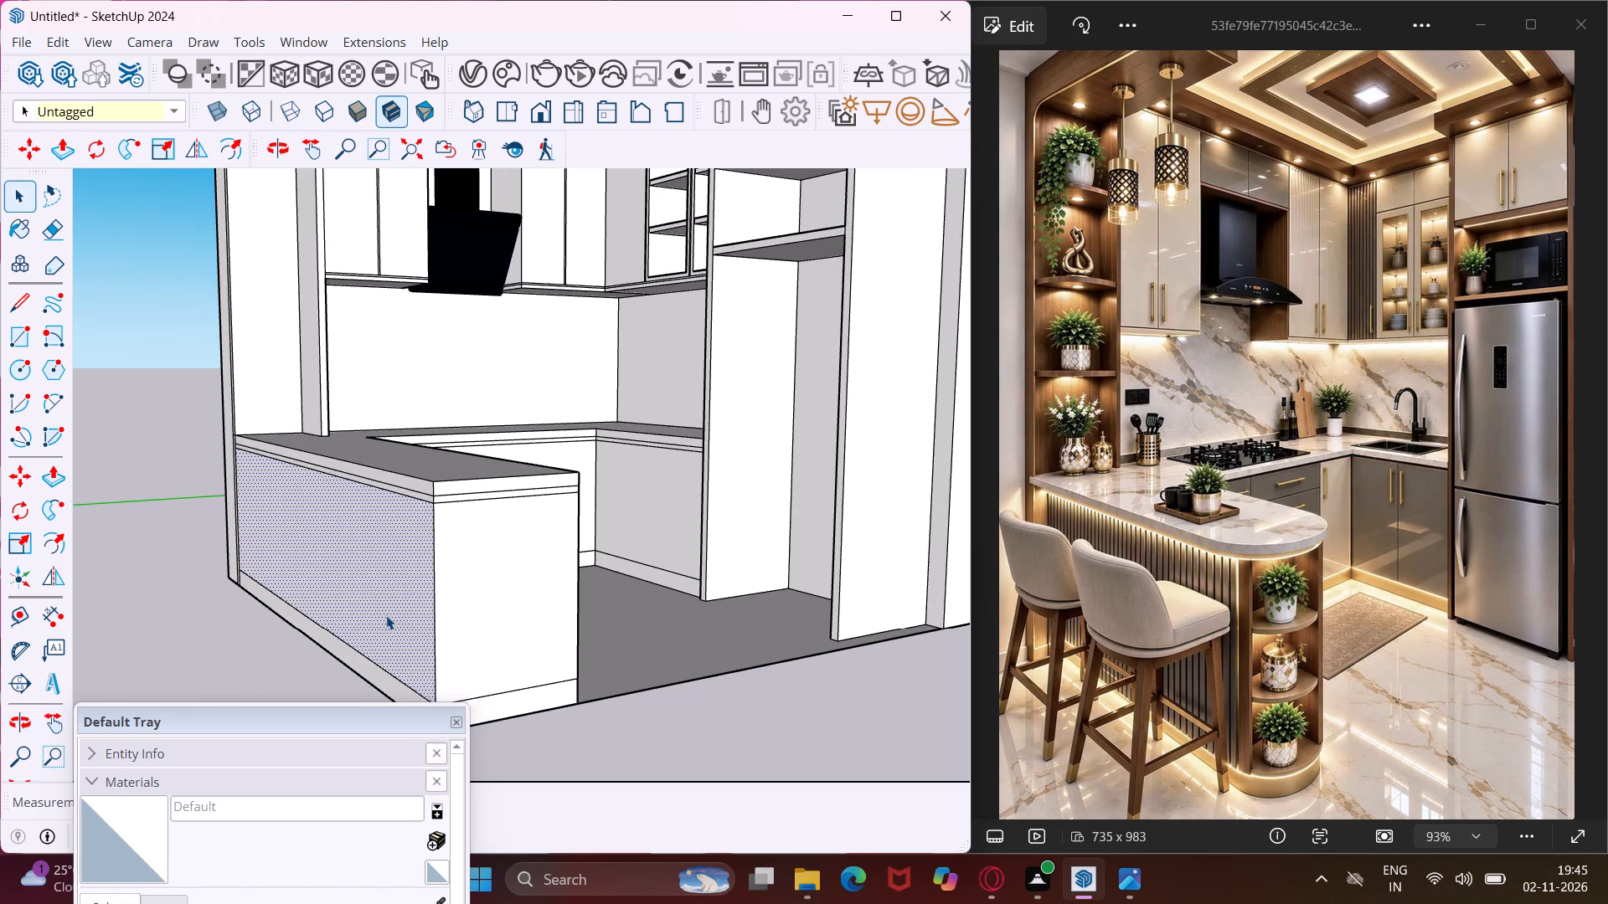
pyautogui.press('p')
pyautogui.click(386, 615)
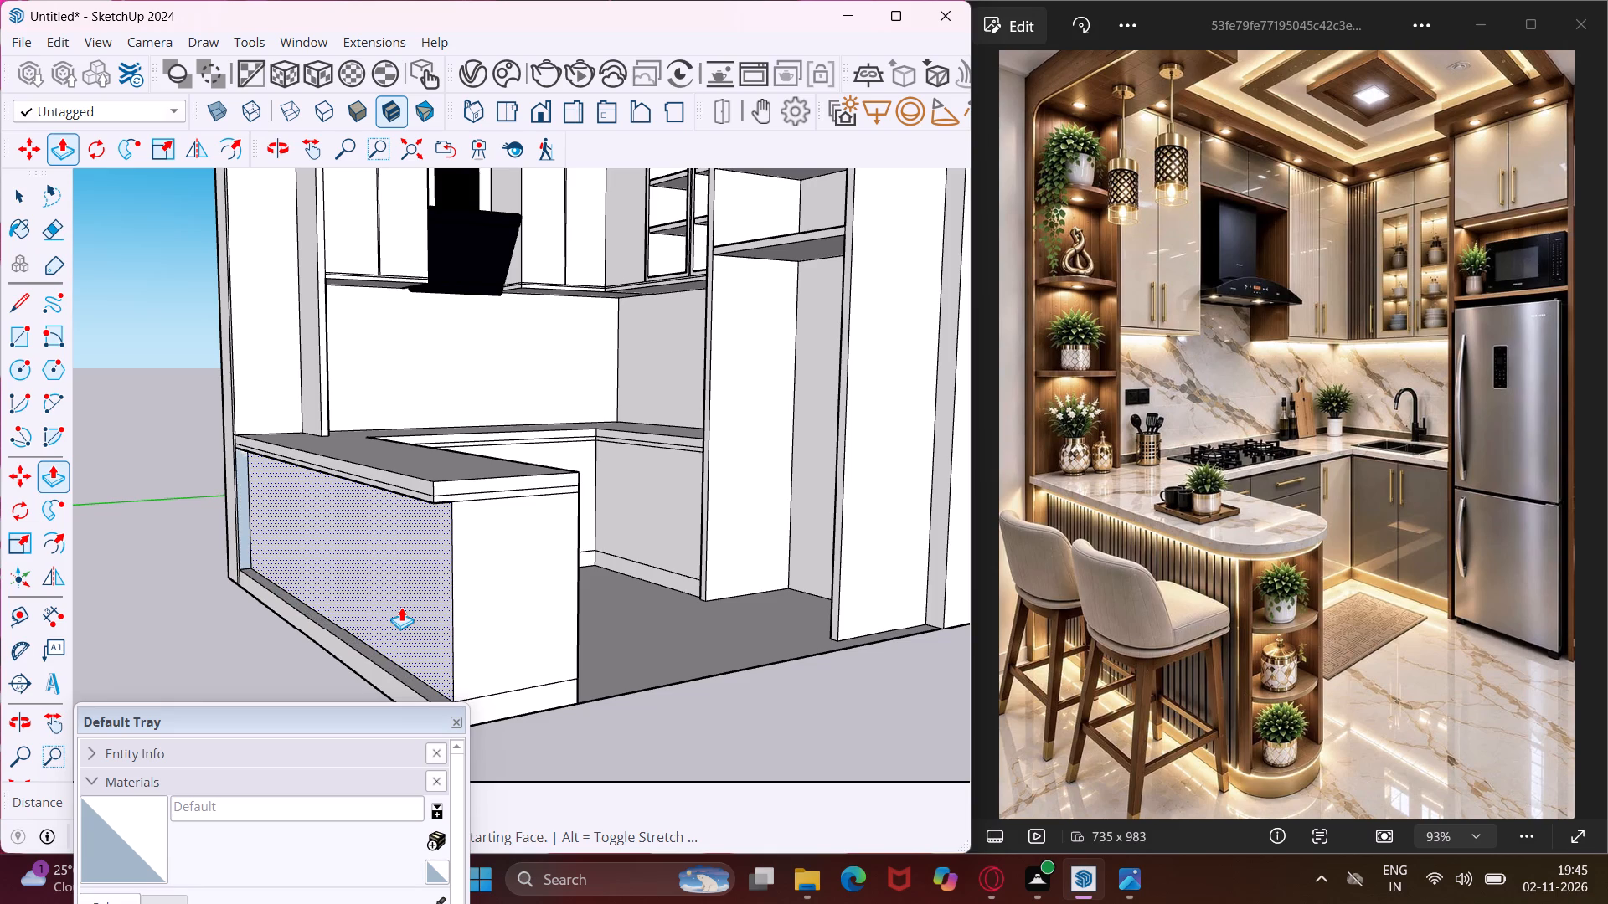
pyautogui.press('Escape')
# Push the toe-kick strip under the peninsula's long outer face inward by 4".
pyautogui.scroll(-4, 385, 514)
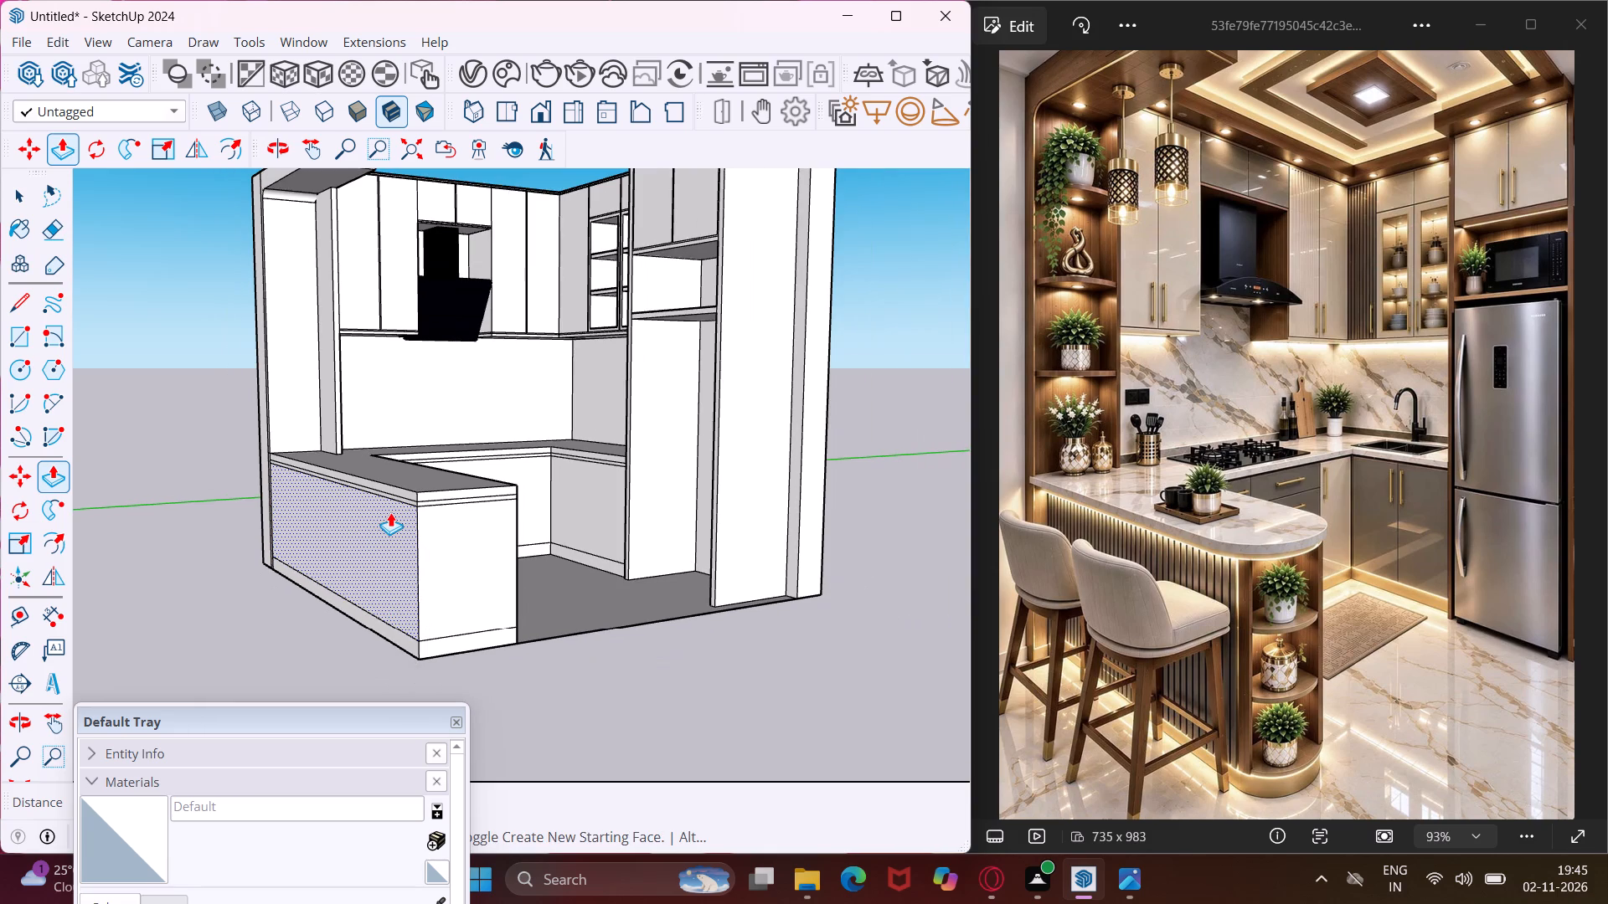
pyautogui.scroll(6, 397, 646)
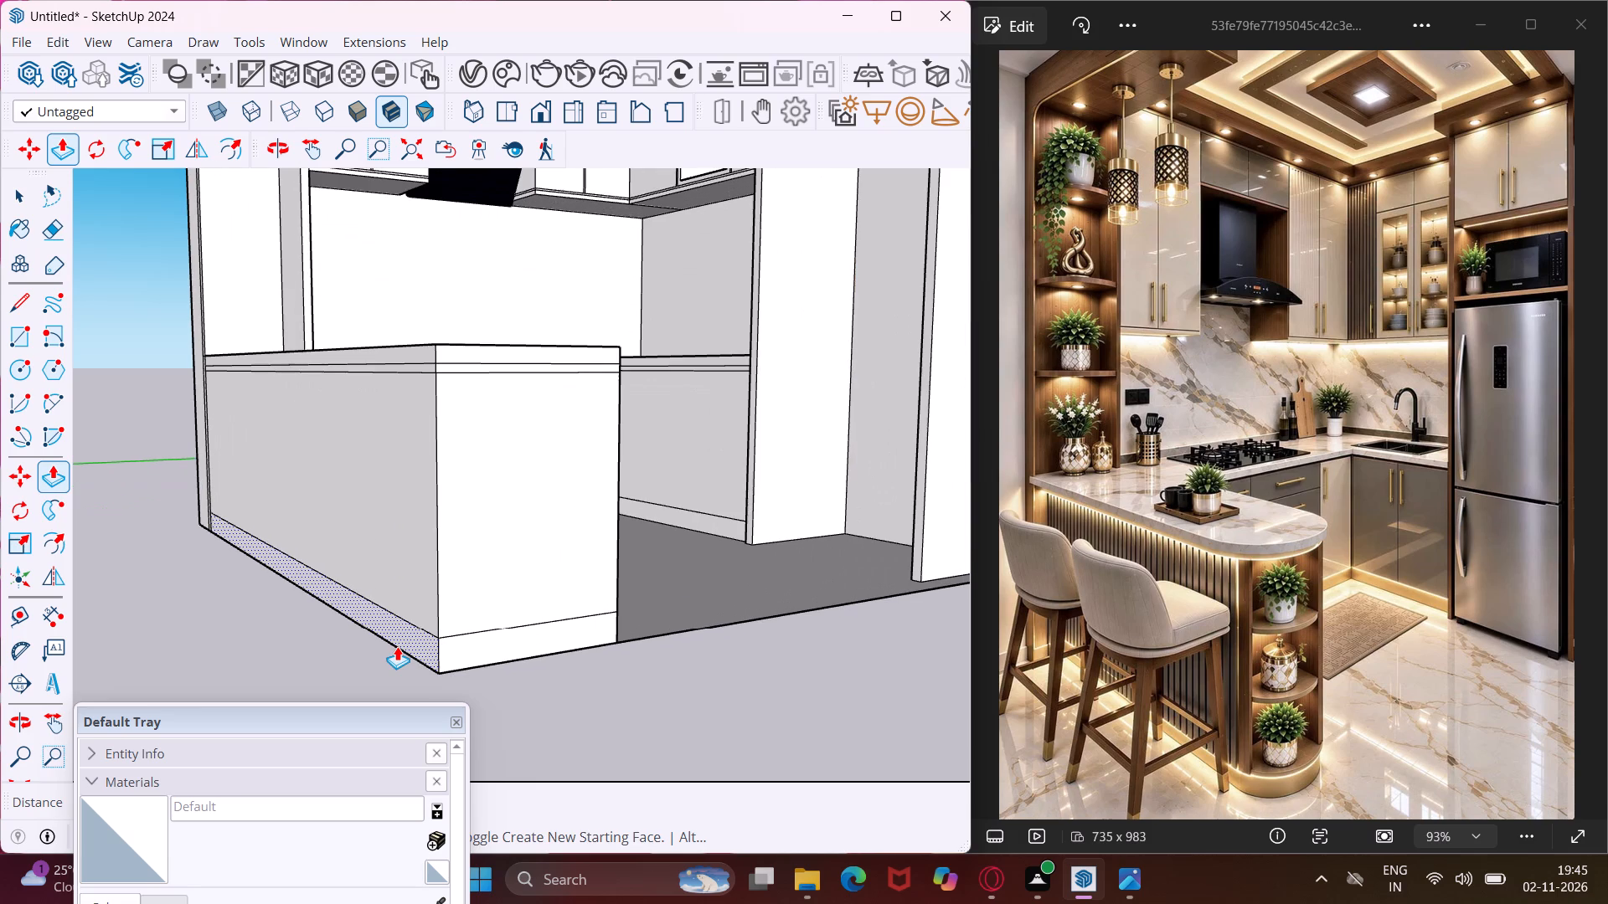
pyautogui.click(402, 644)
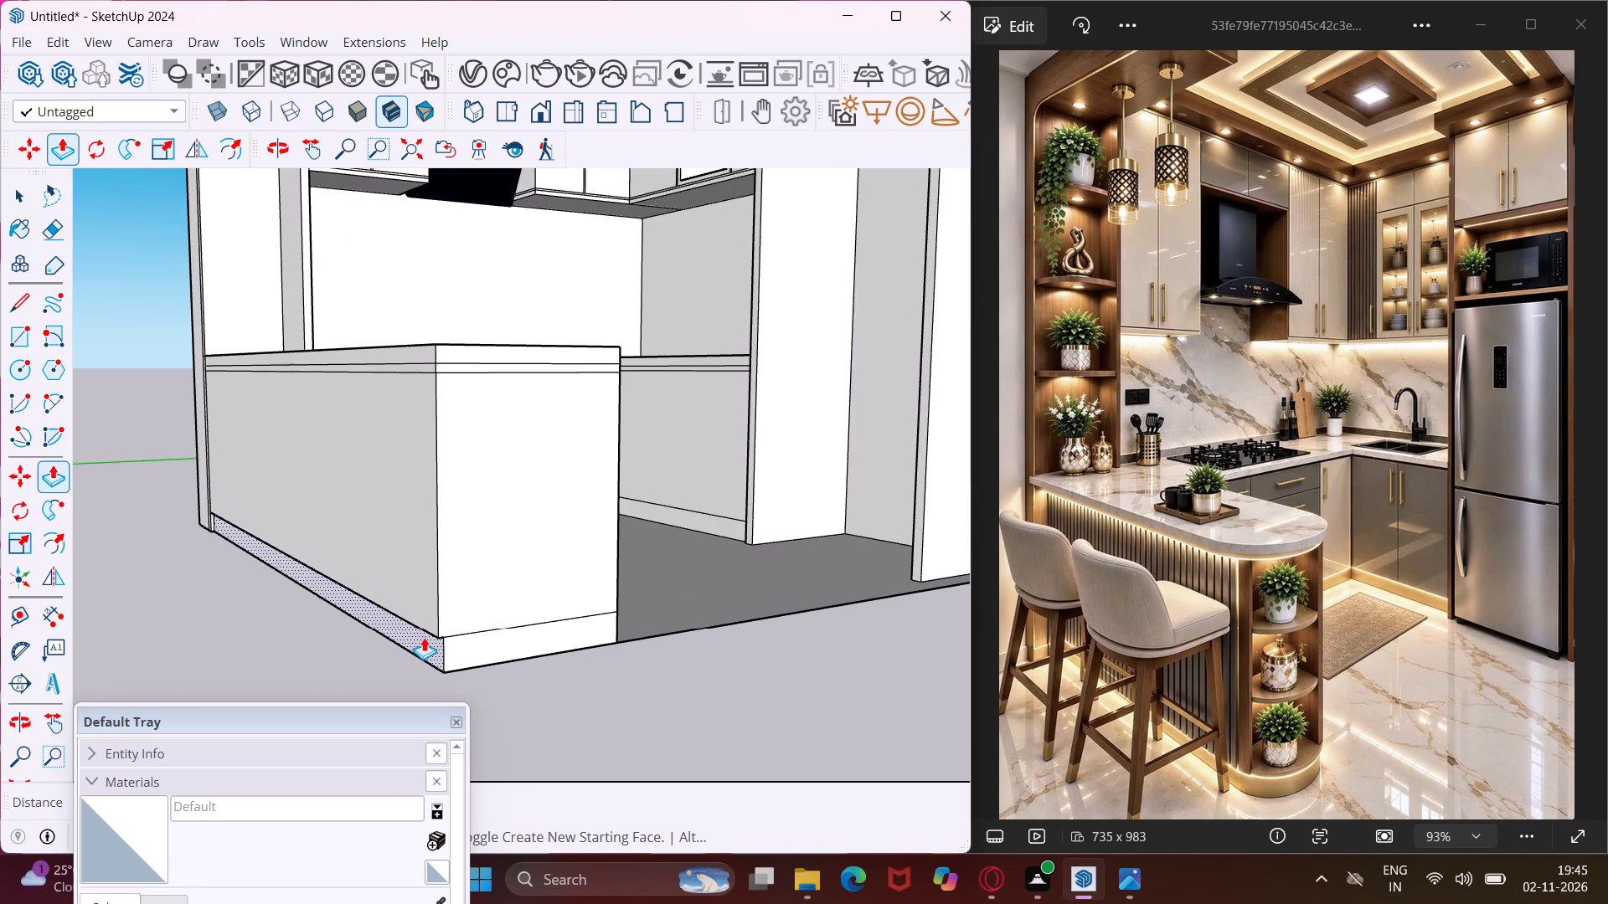
pyautogui.press('Escape')
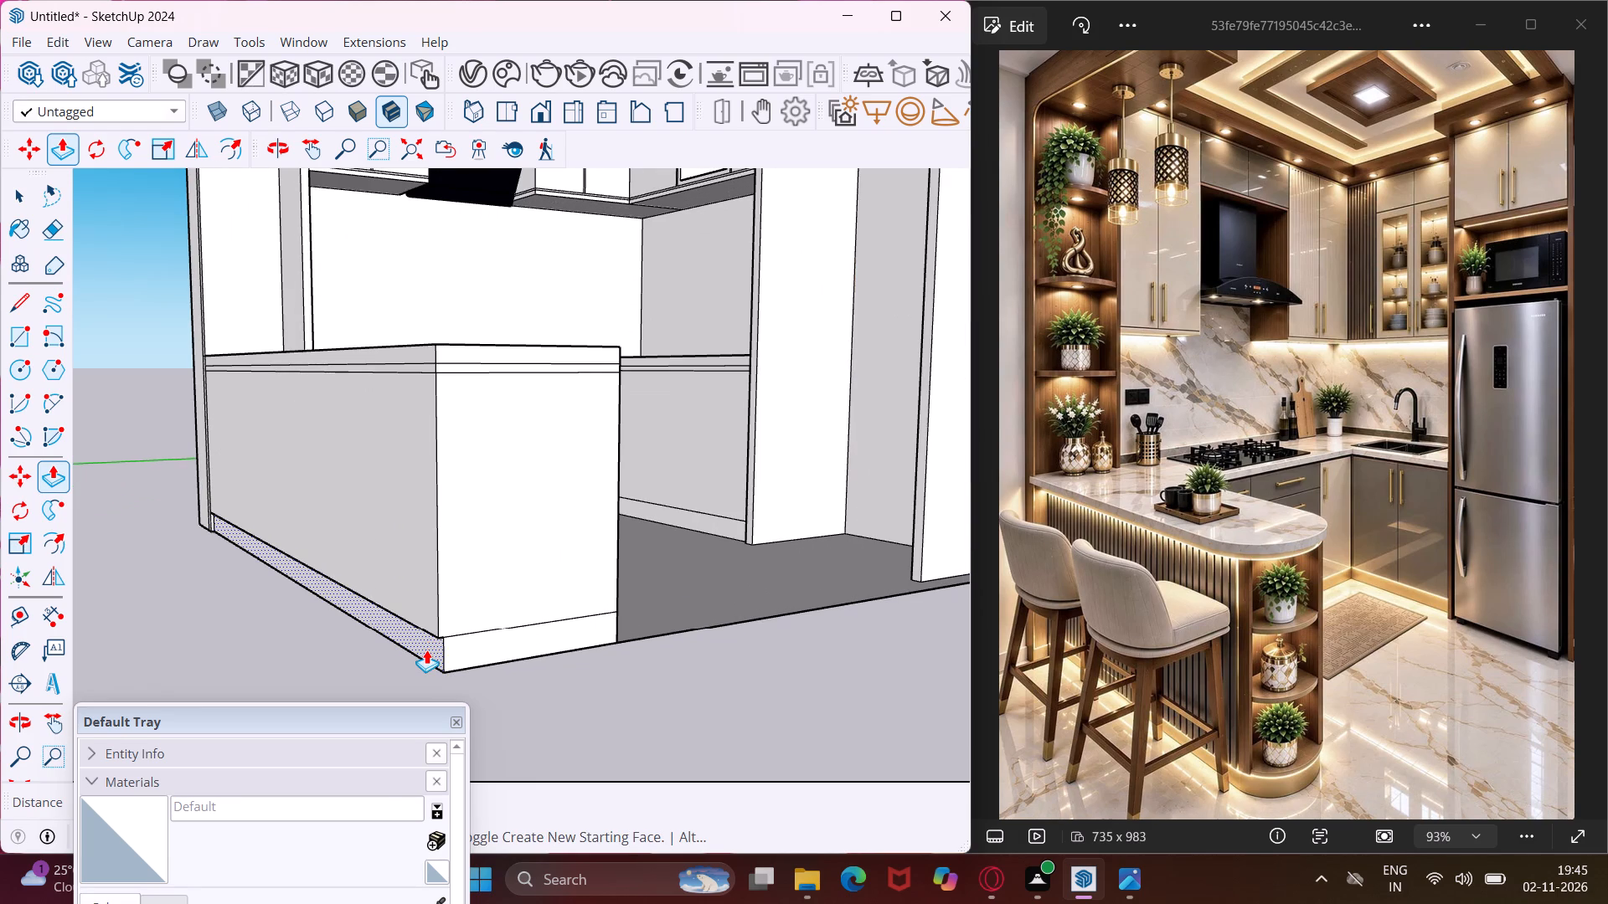
pyautogui.hotkey('ctrl', 'z')
pyautogui.click(424, 650)
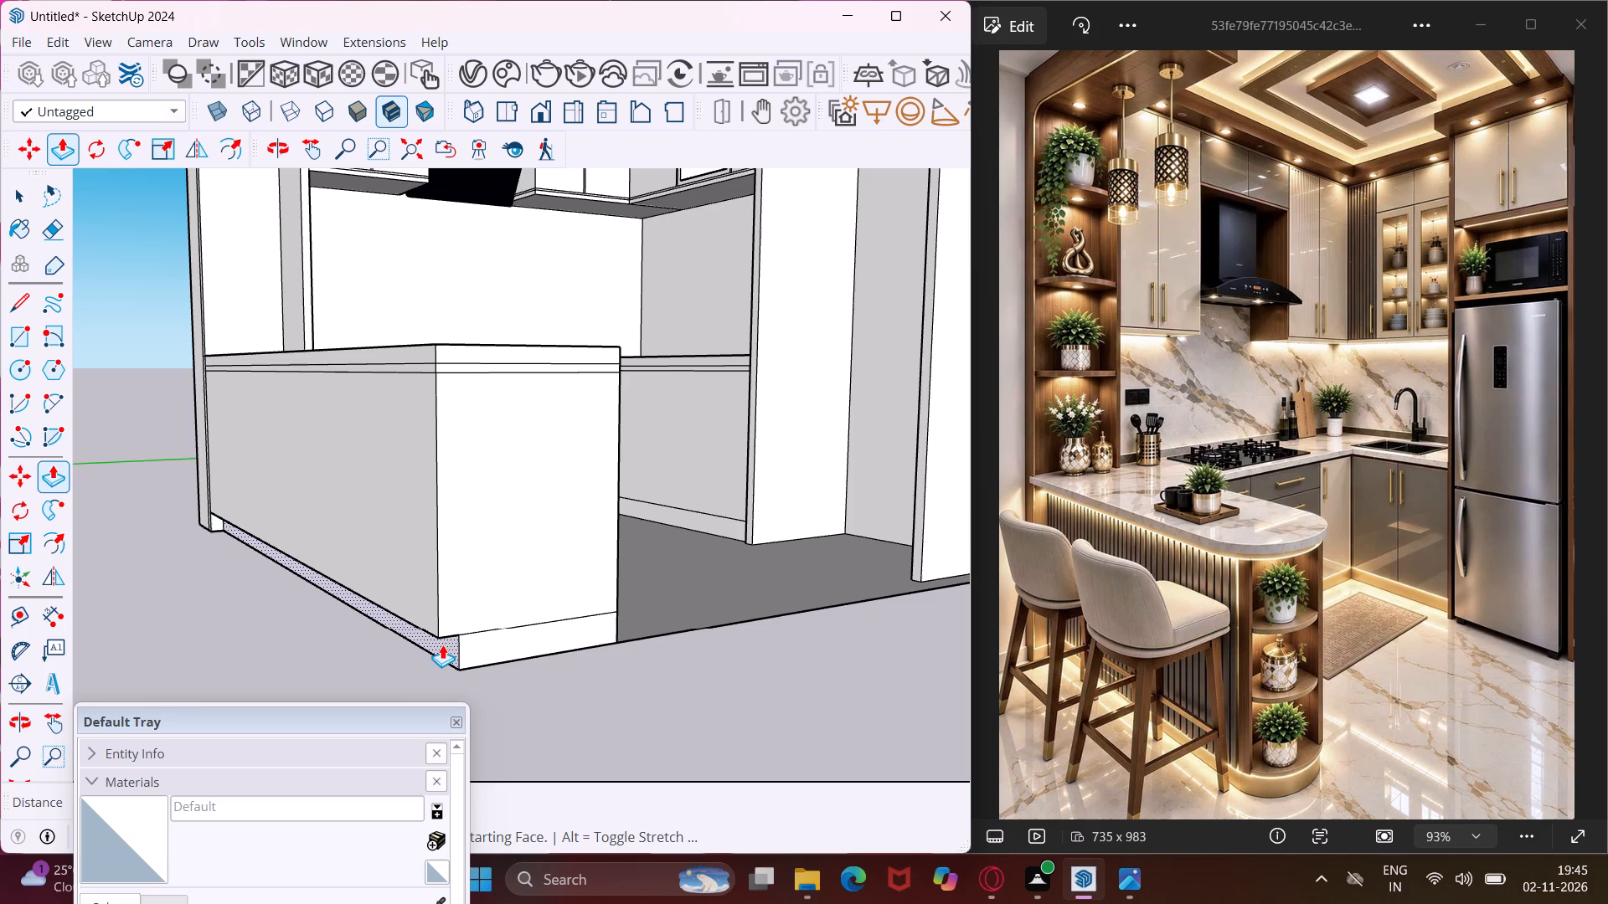
pyautogui.write('4"')
pyautogui.press('Return')
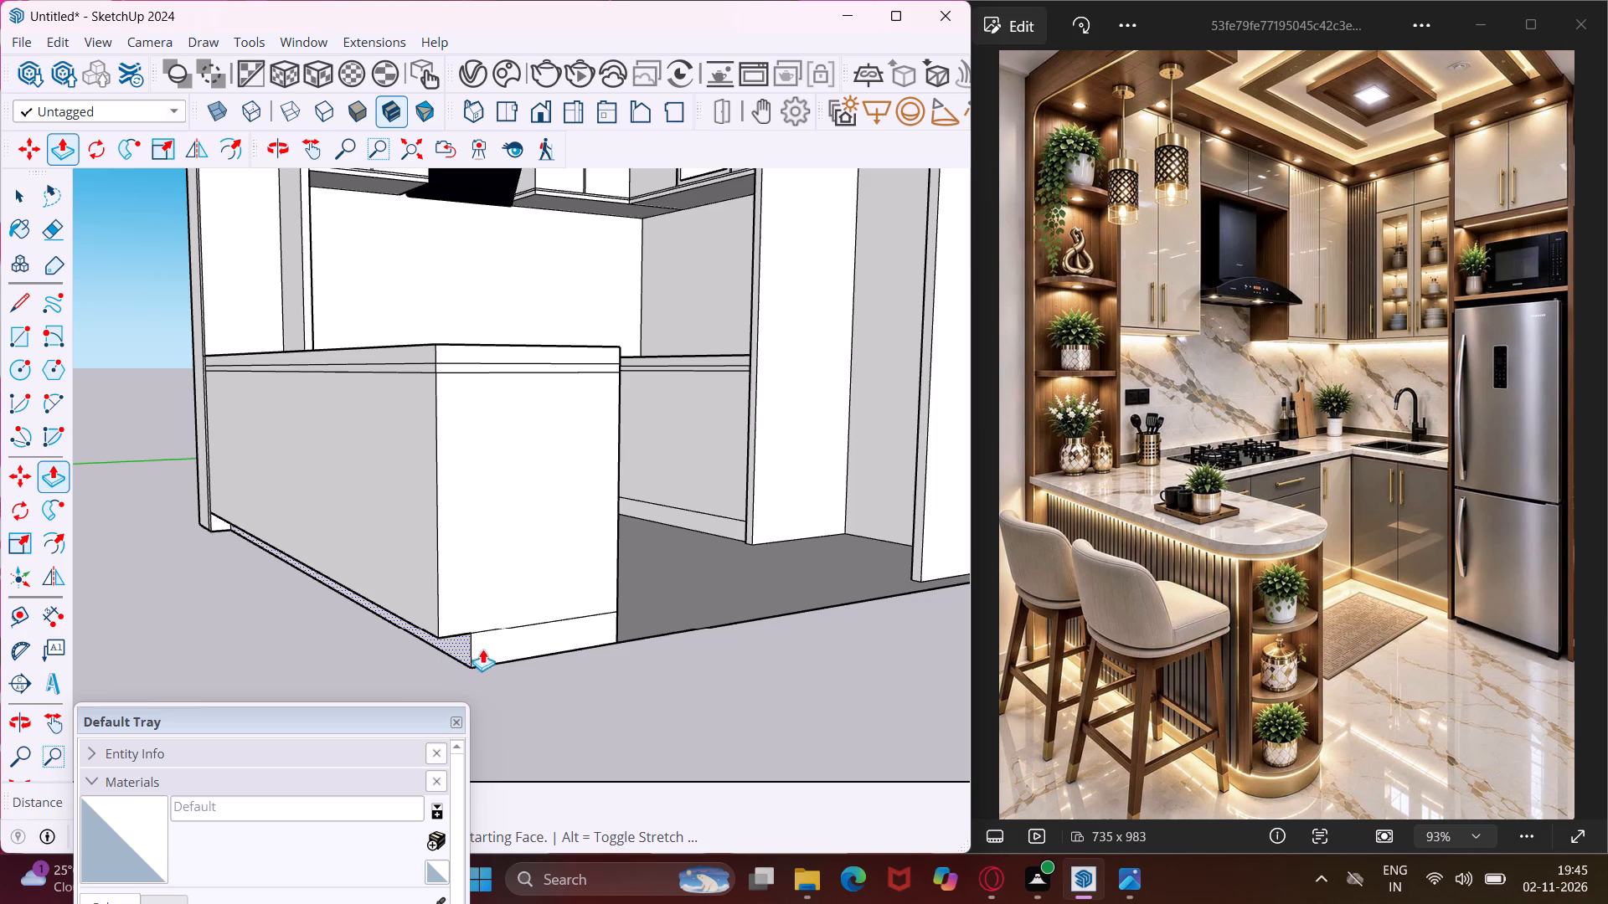
# Recess the toe-kick strips under the peninsula's end face and inner face by the same 4".
pyautogui.scroll(5, 522, 655)
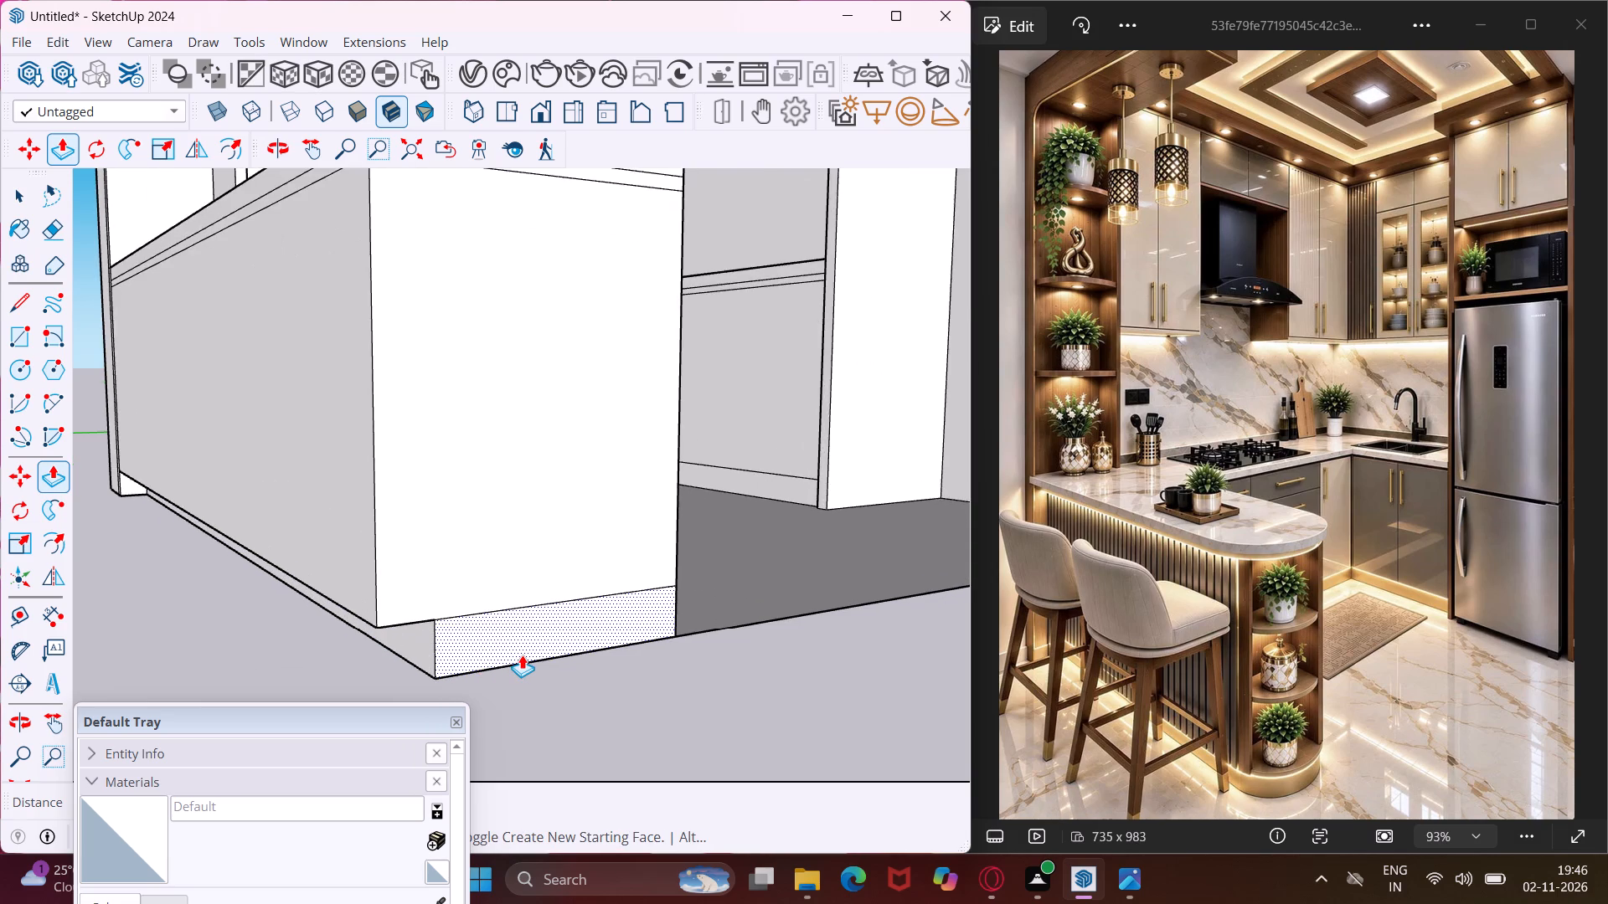
pyautogui.scroll(3, 522, 655)
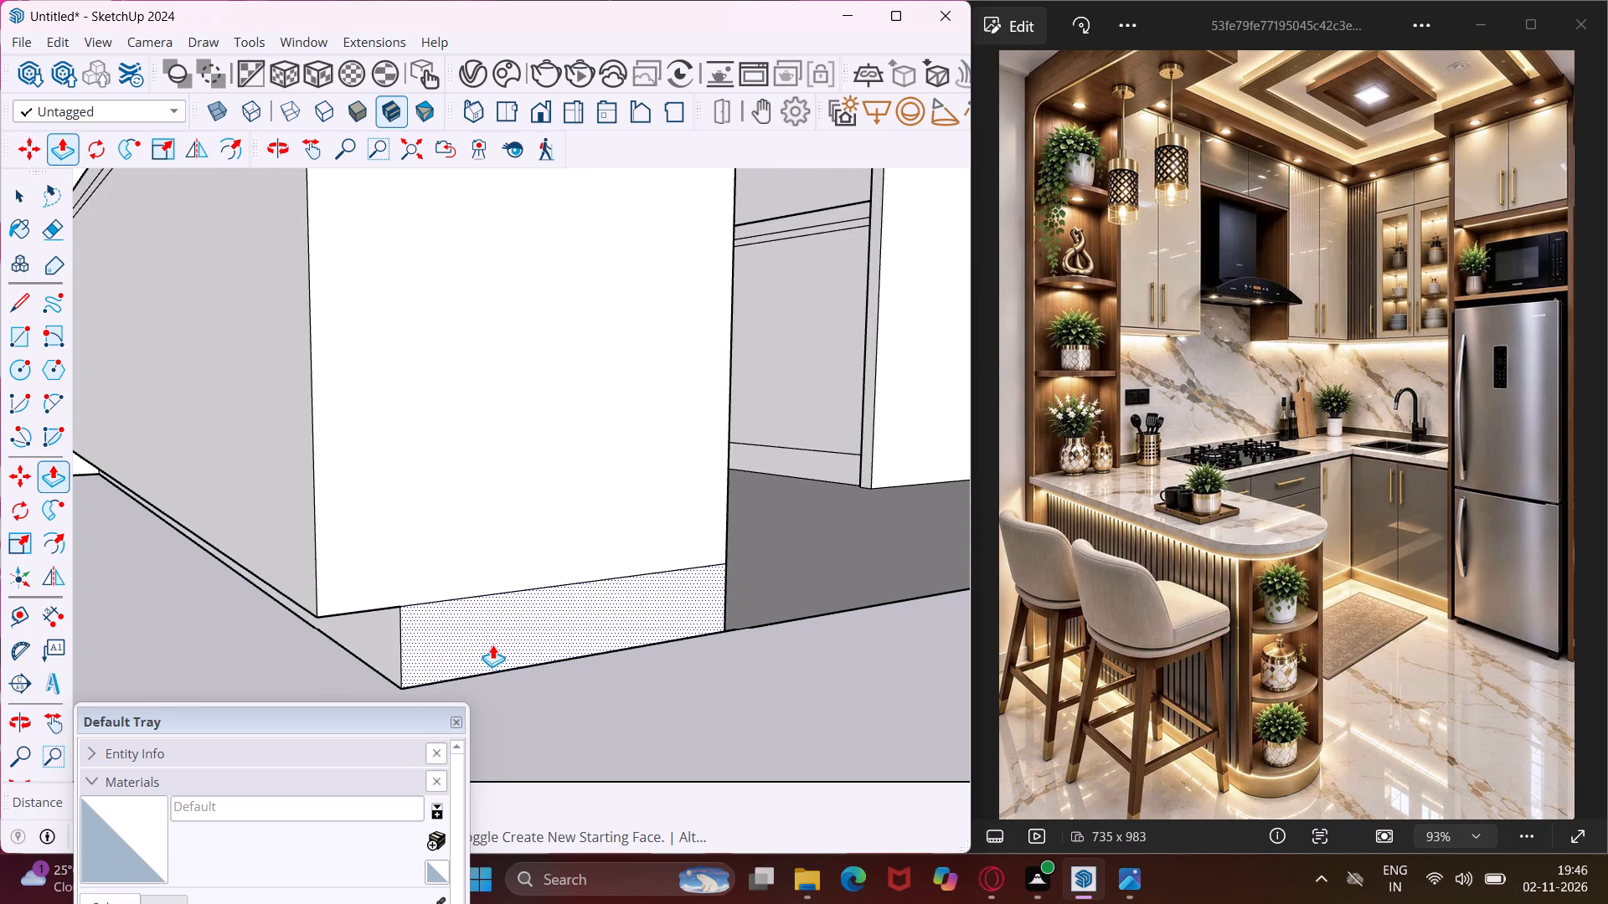
pyautogui.doubleClick(492, 645)
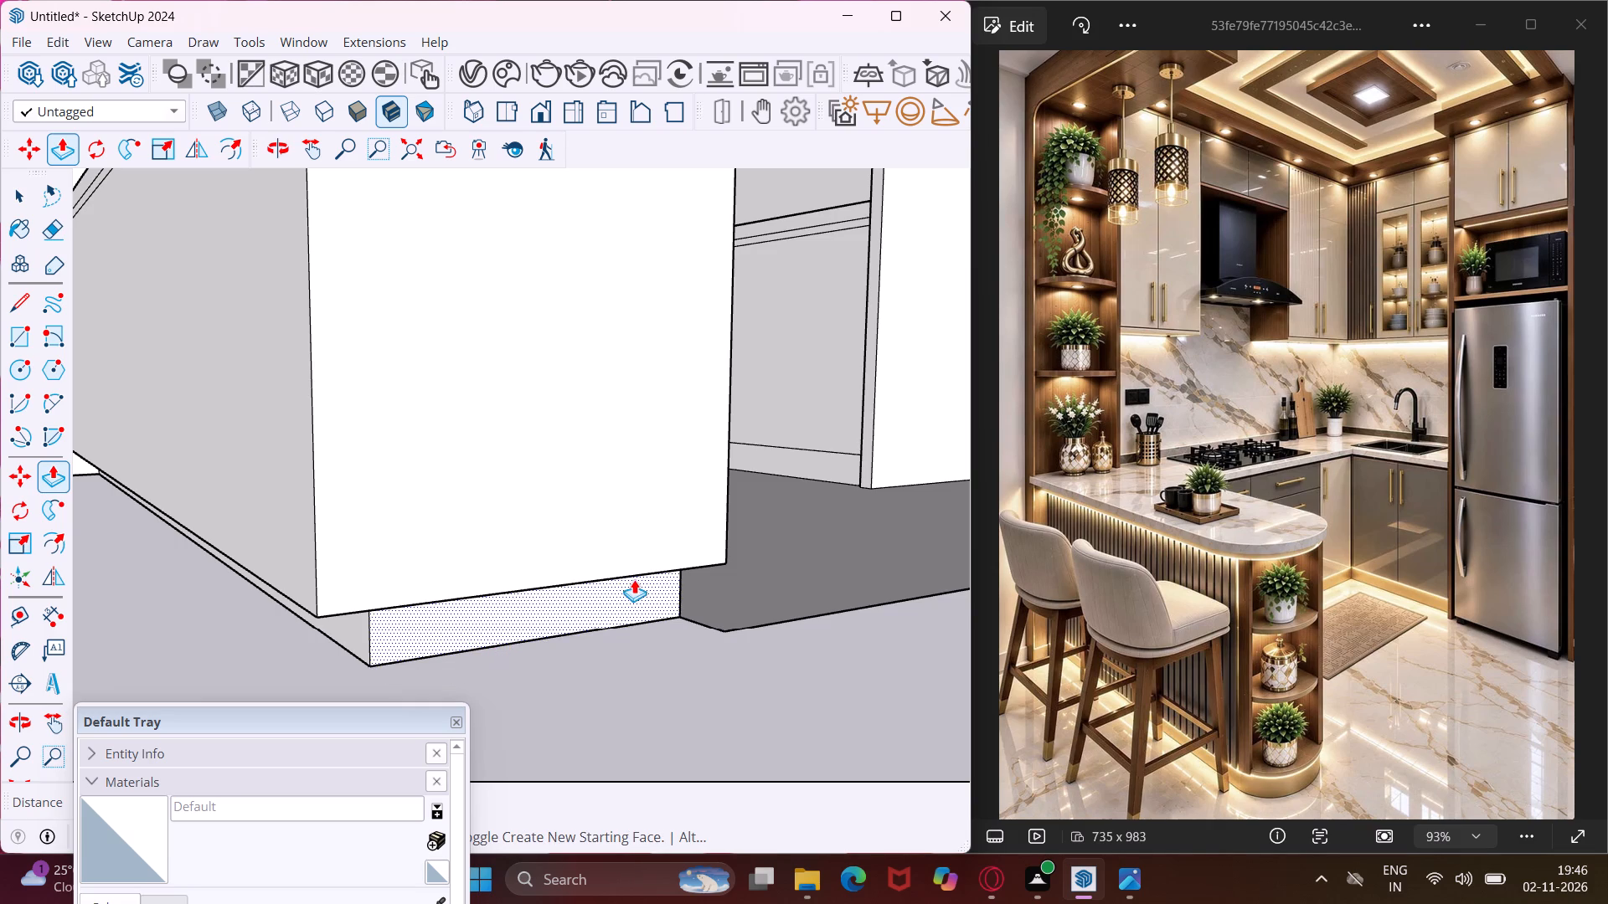
pyautogui.moveTo(634, 579); pyautogui.dragTo(243, 621, button='middle')
pyautogui.scroll(4, 713, 604)
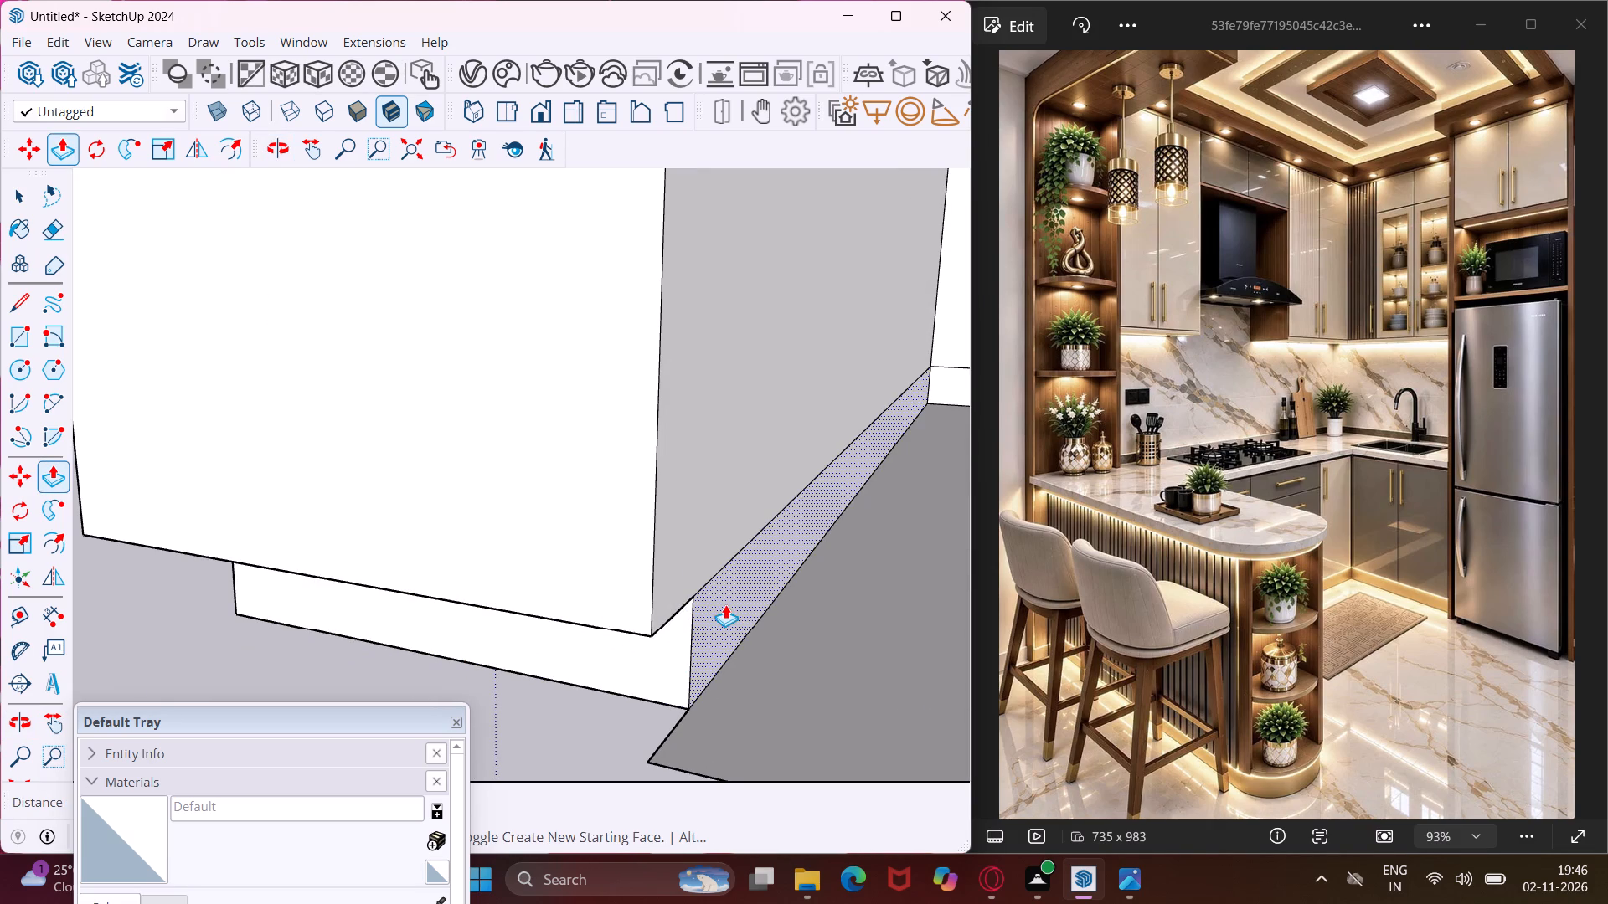
pyautogui.doubleClick(725, 604)
# Recess the toe-kick strips under the hob-wall base cabinets and the base cabinets beside the tall fridge unit by the same 4".
pyautogui.scroll(-11, 476, 604)
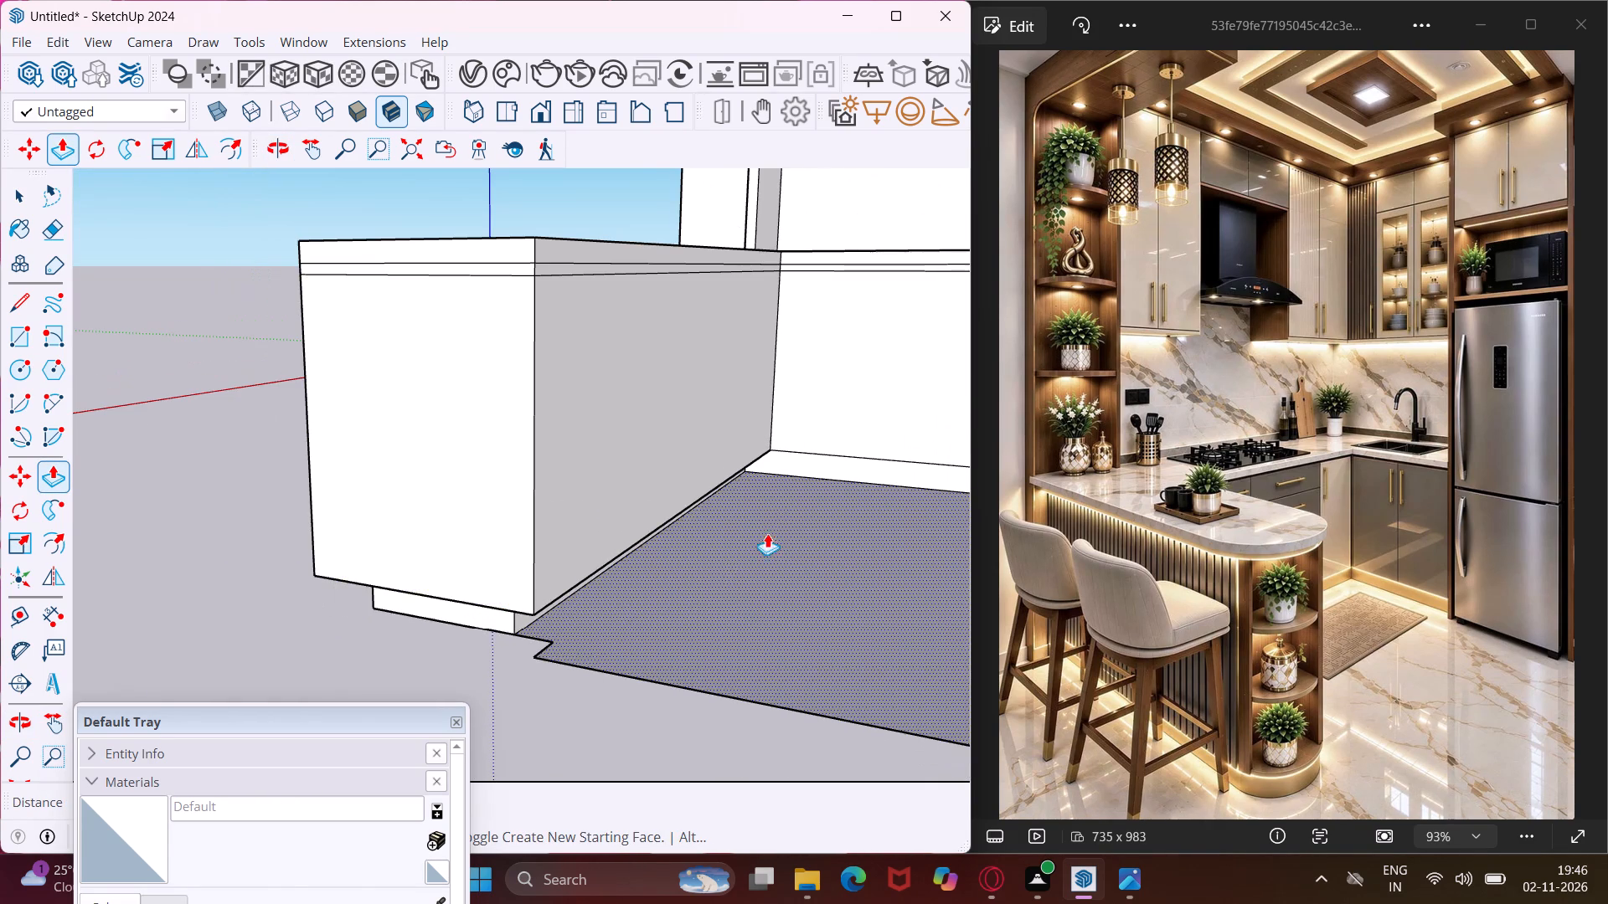
pyautogui.scroll(4, 796, 460)
pyautogui.doubleClick(796, 460)
pyautogui.scroll(-12, 649, 449)
pyautogui.moveTo(668, 505); pyautogui.dragTo(894, 489, button='middle')
pyautogui.scroll(7, 874, 472)
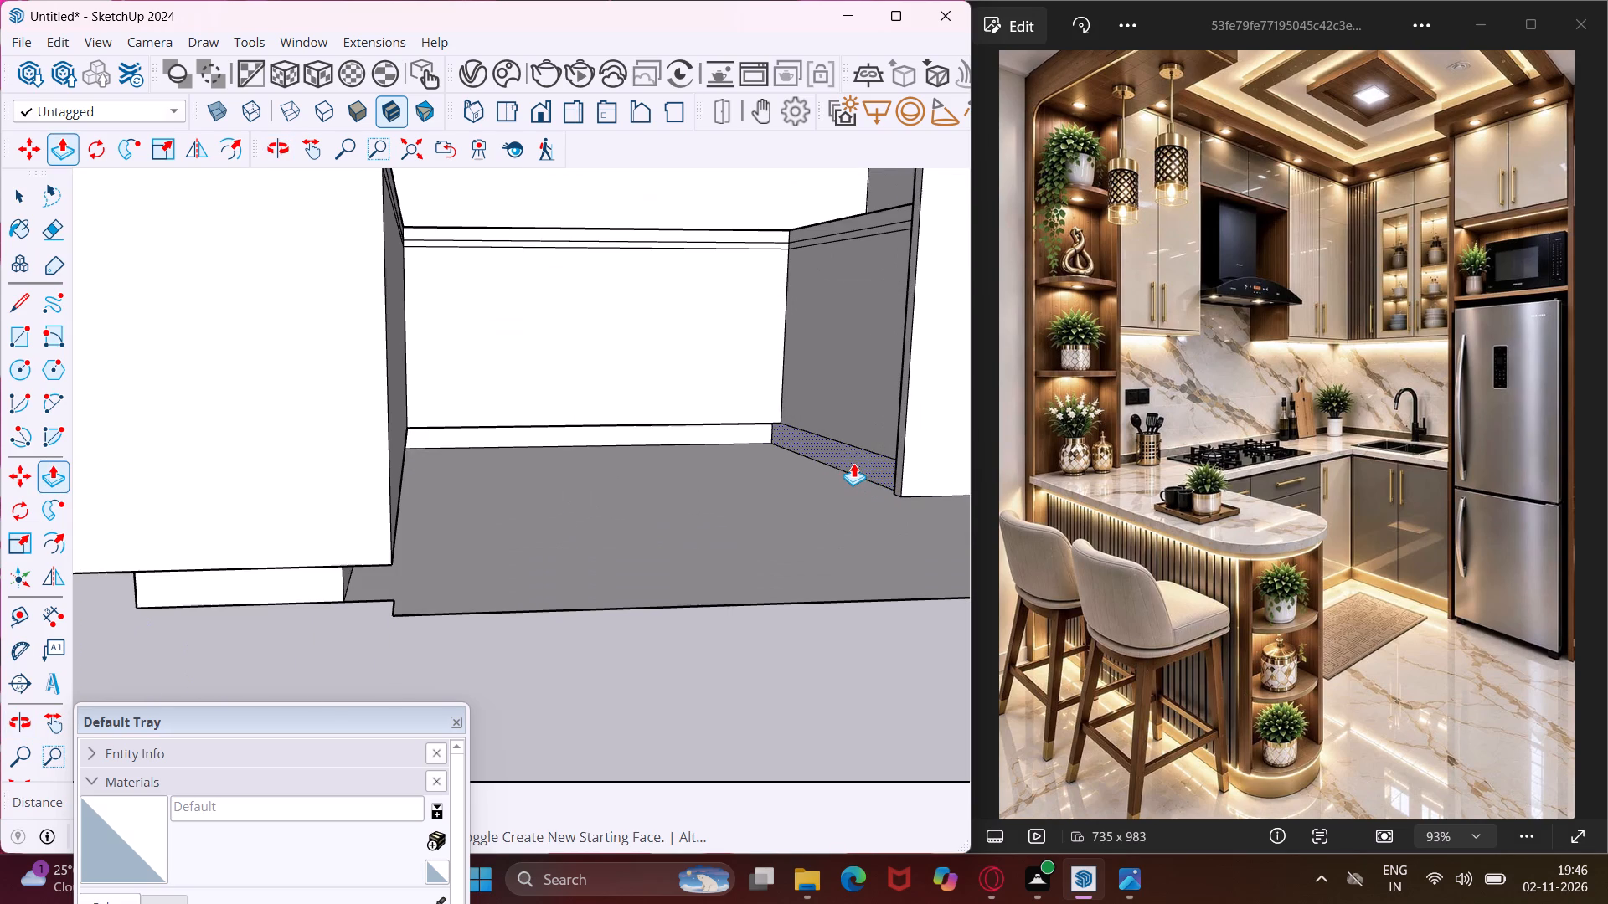
pyautogui.doubleClick(853, 456)
pyautogui.scroll(-4, 668, 503)
pyautogui.moveTo(539, 584); pyautogui.dragTo(502, 532, button='middle')
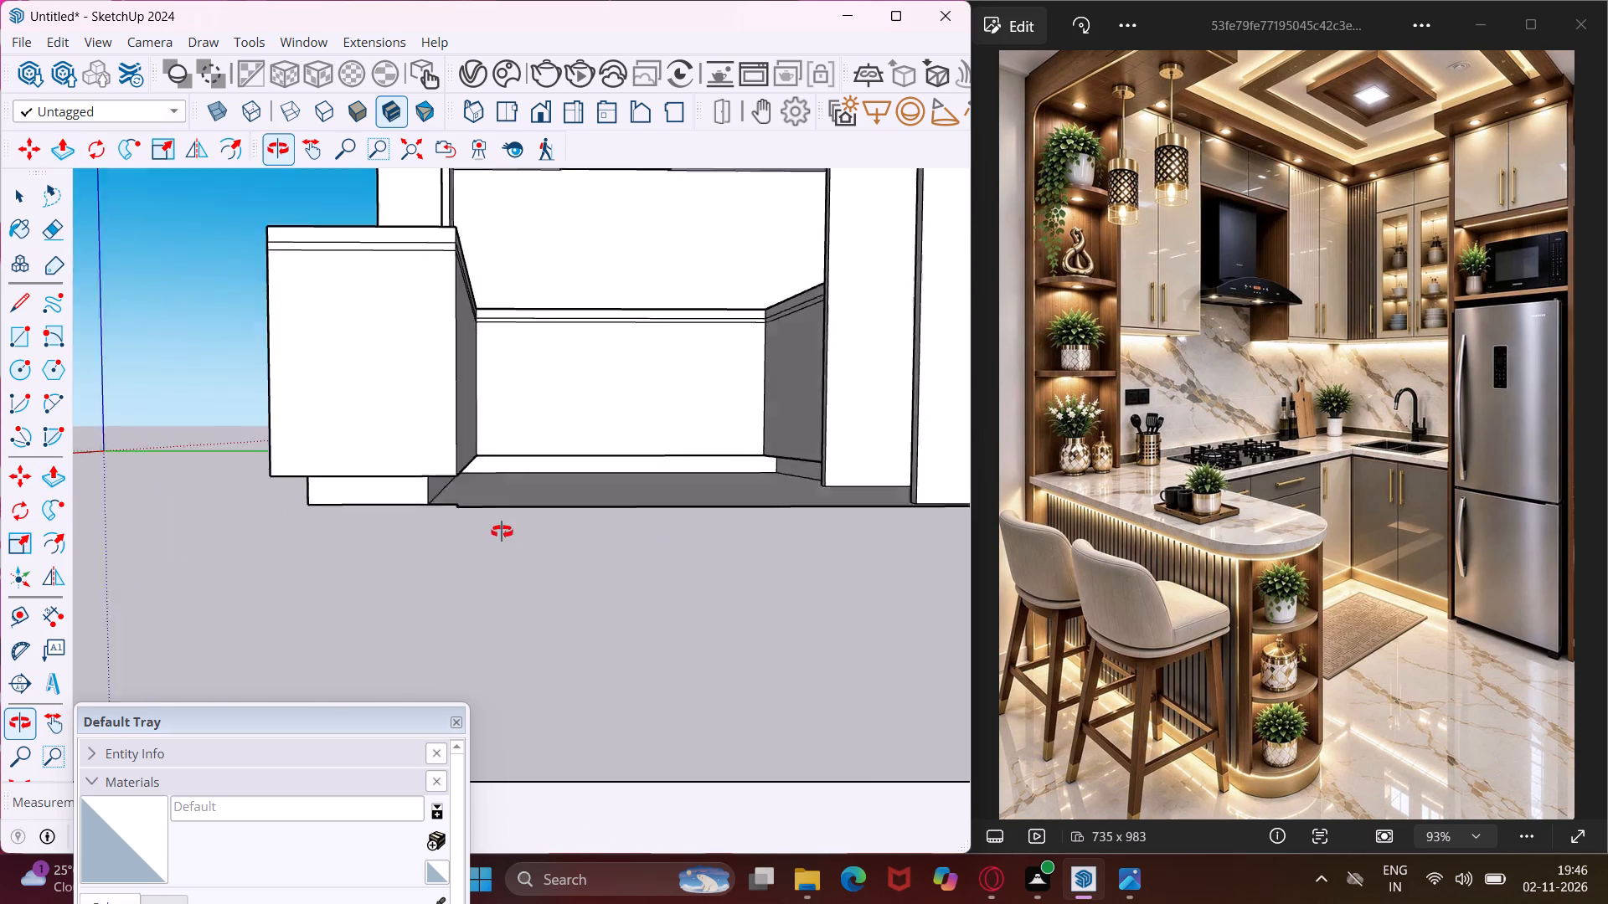
pyautogui.moveTo(502, 532); pyautogui.dragTo(553, 638, button='middle')
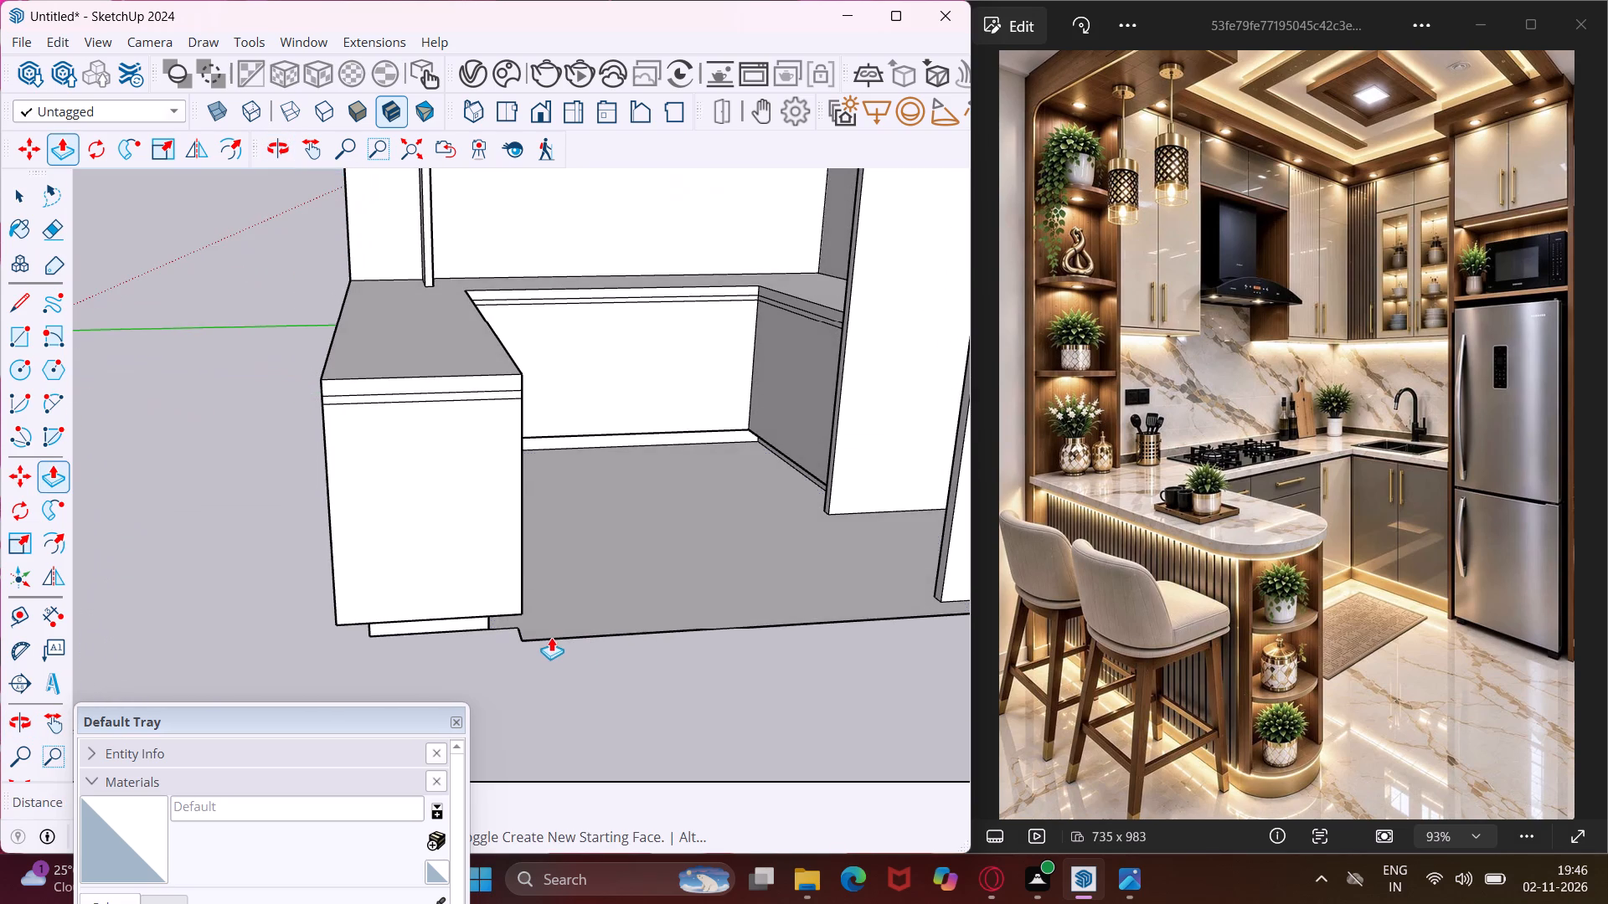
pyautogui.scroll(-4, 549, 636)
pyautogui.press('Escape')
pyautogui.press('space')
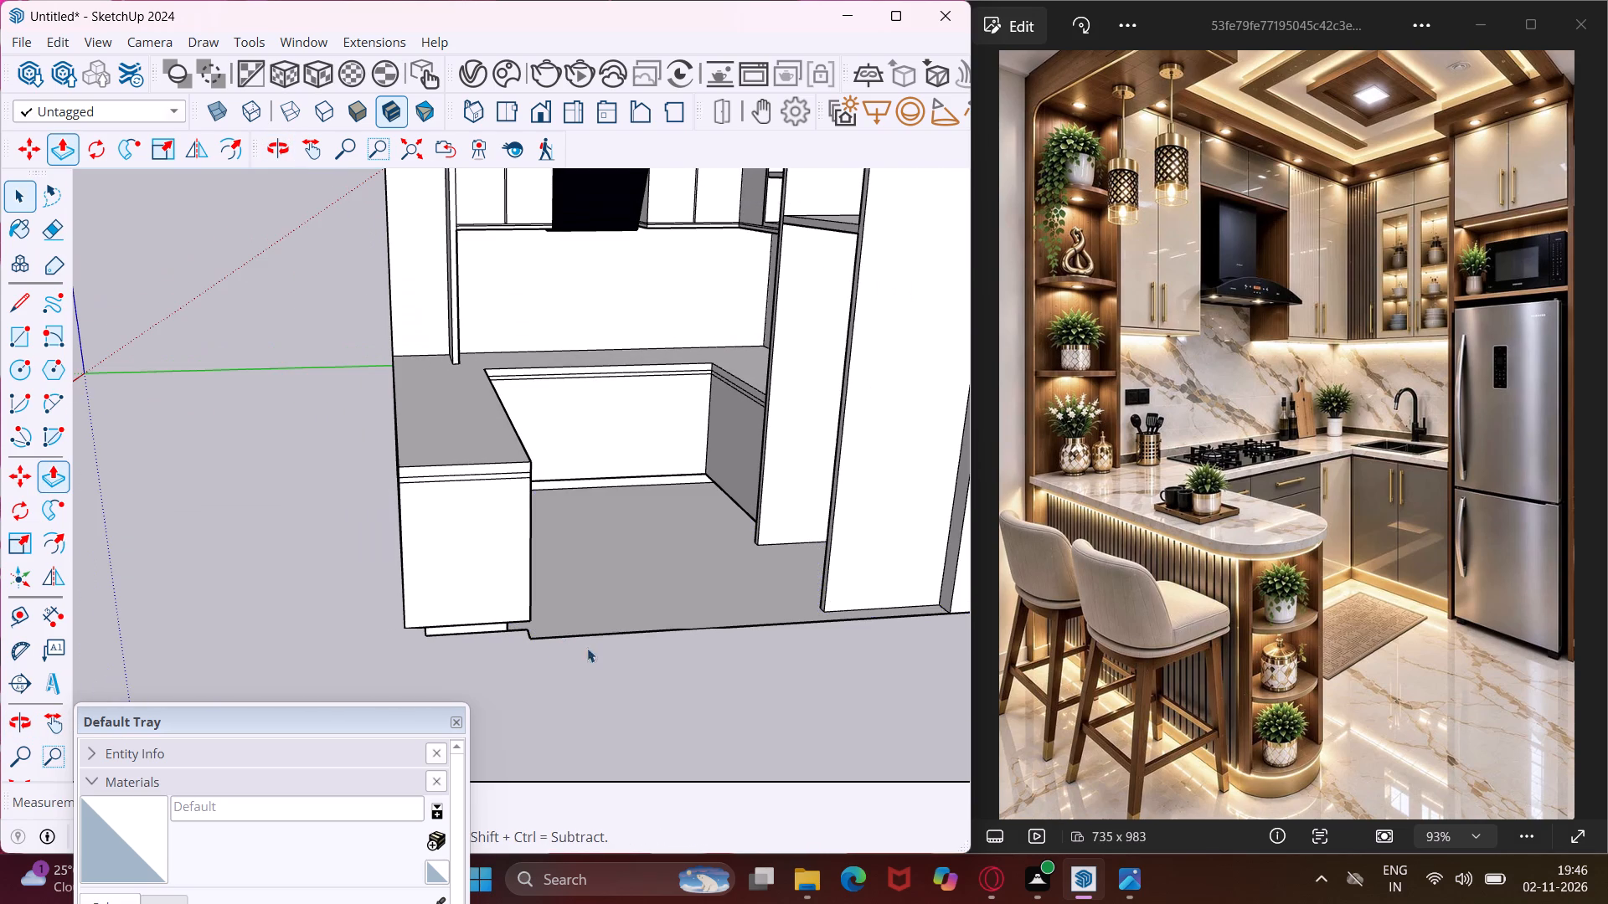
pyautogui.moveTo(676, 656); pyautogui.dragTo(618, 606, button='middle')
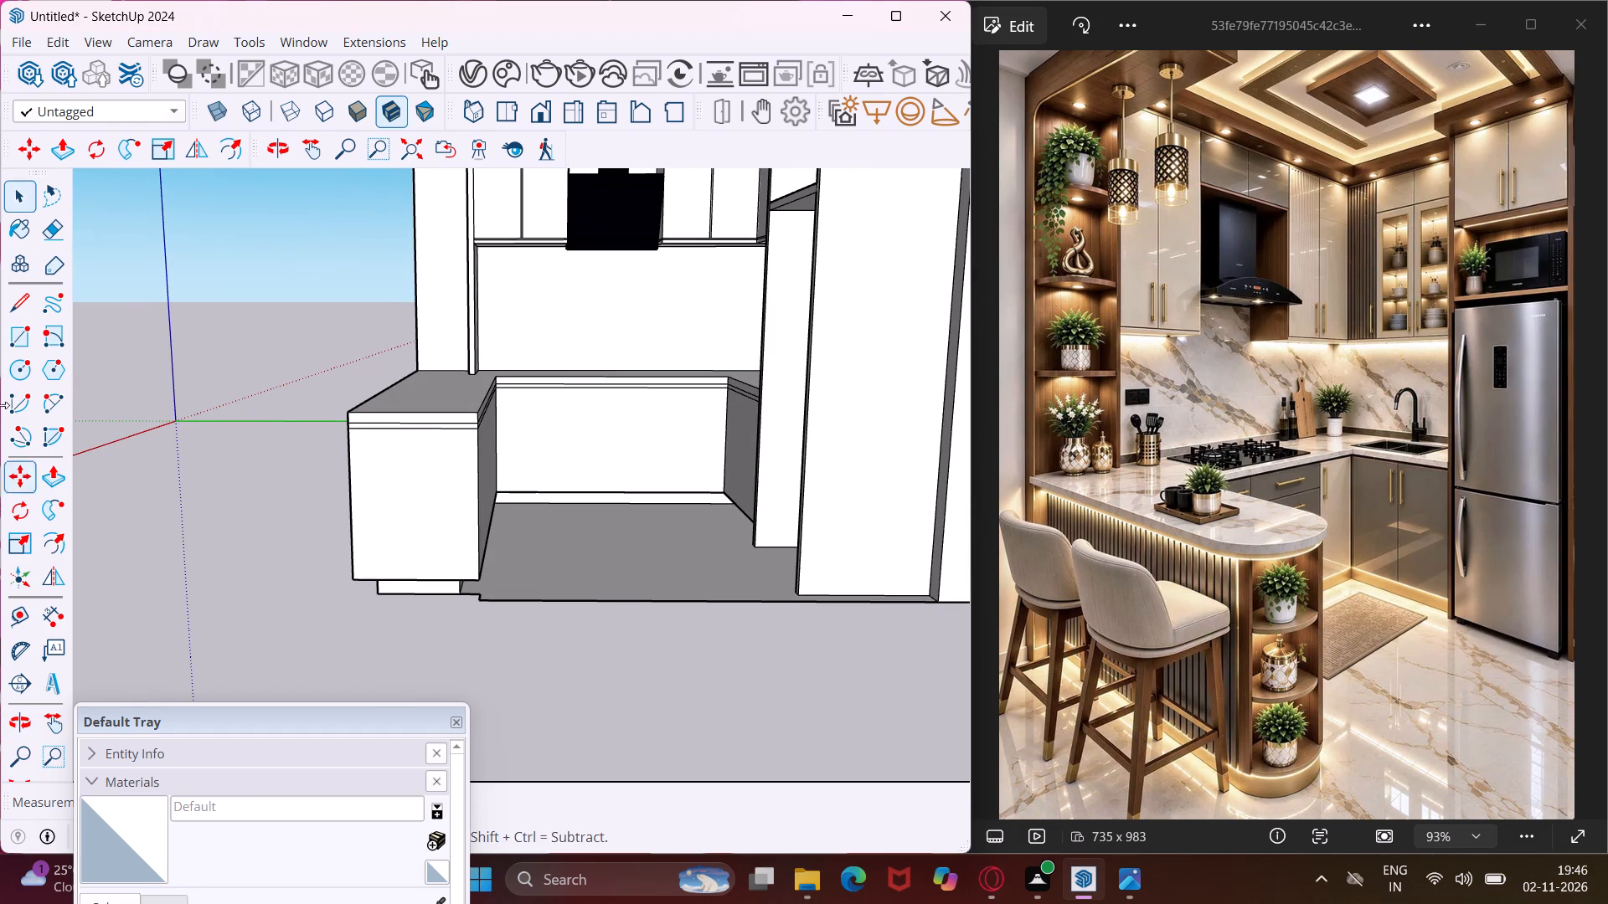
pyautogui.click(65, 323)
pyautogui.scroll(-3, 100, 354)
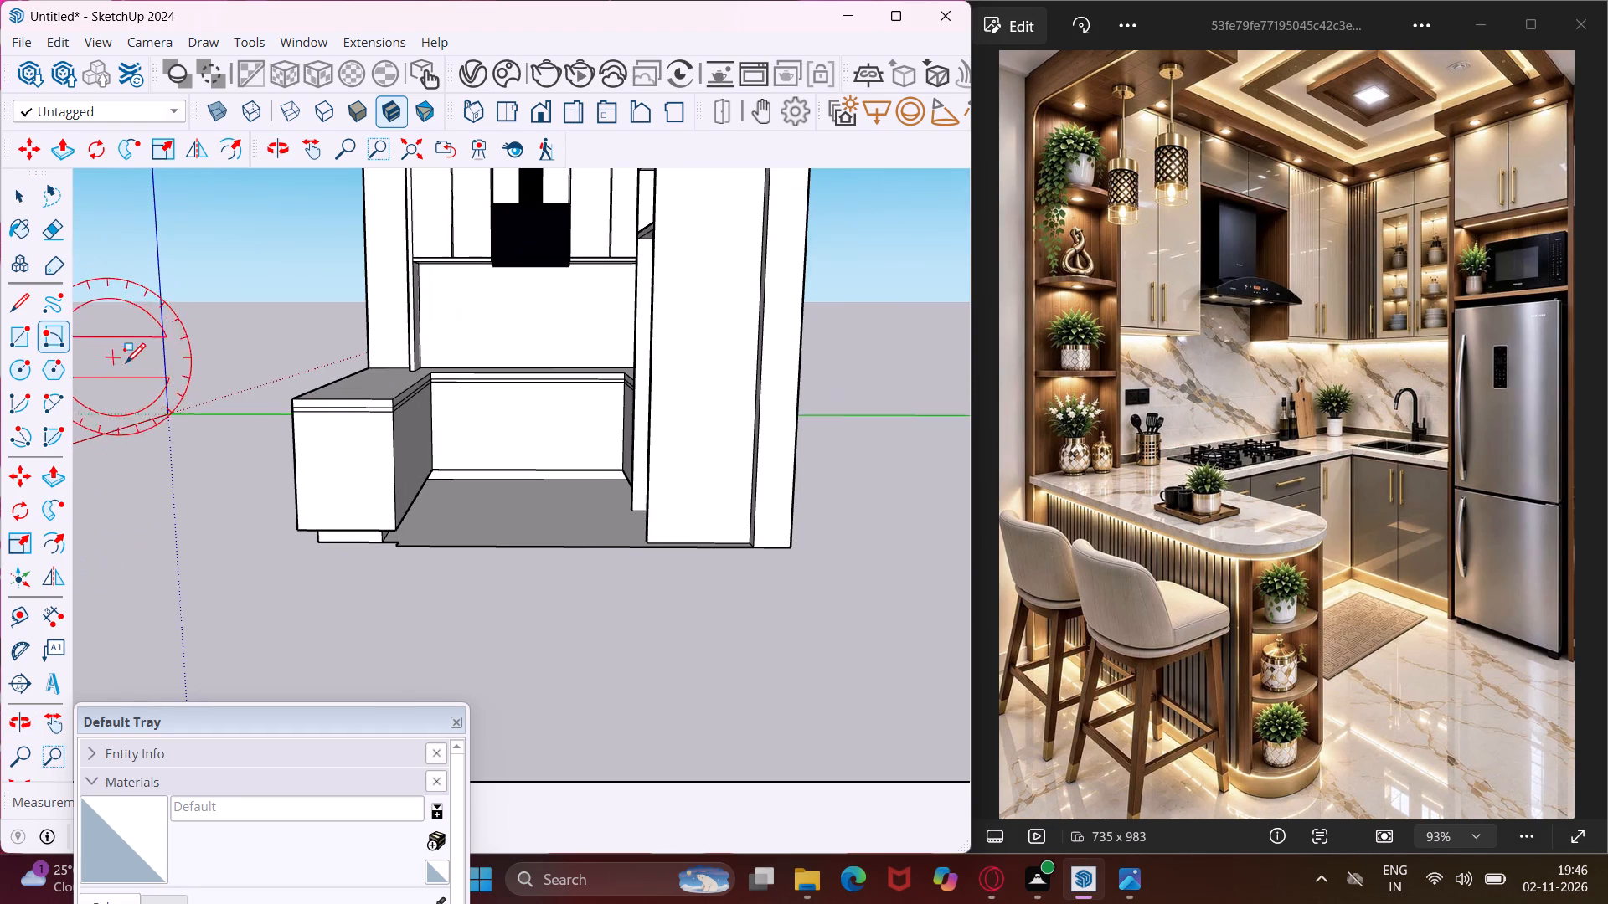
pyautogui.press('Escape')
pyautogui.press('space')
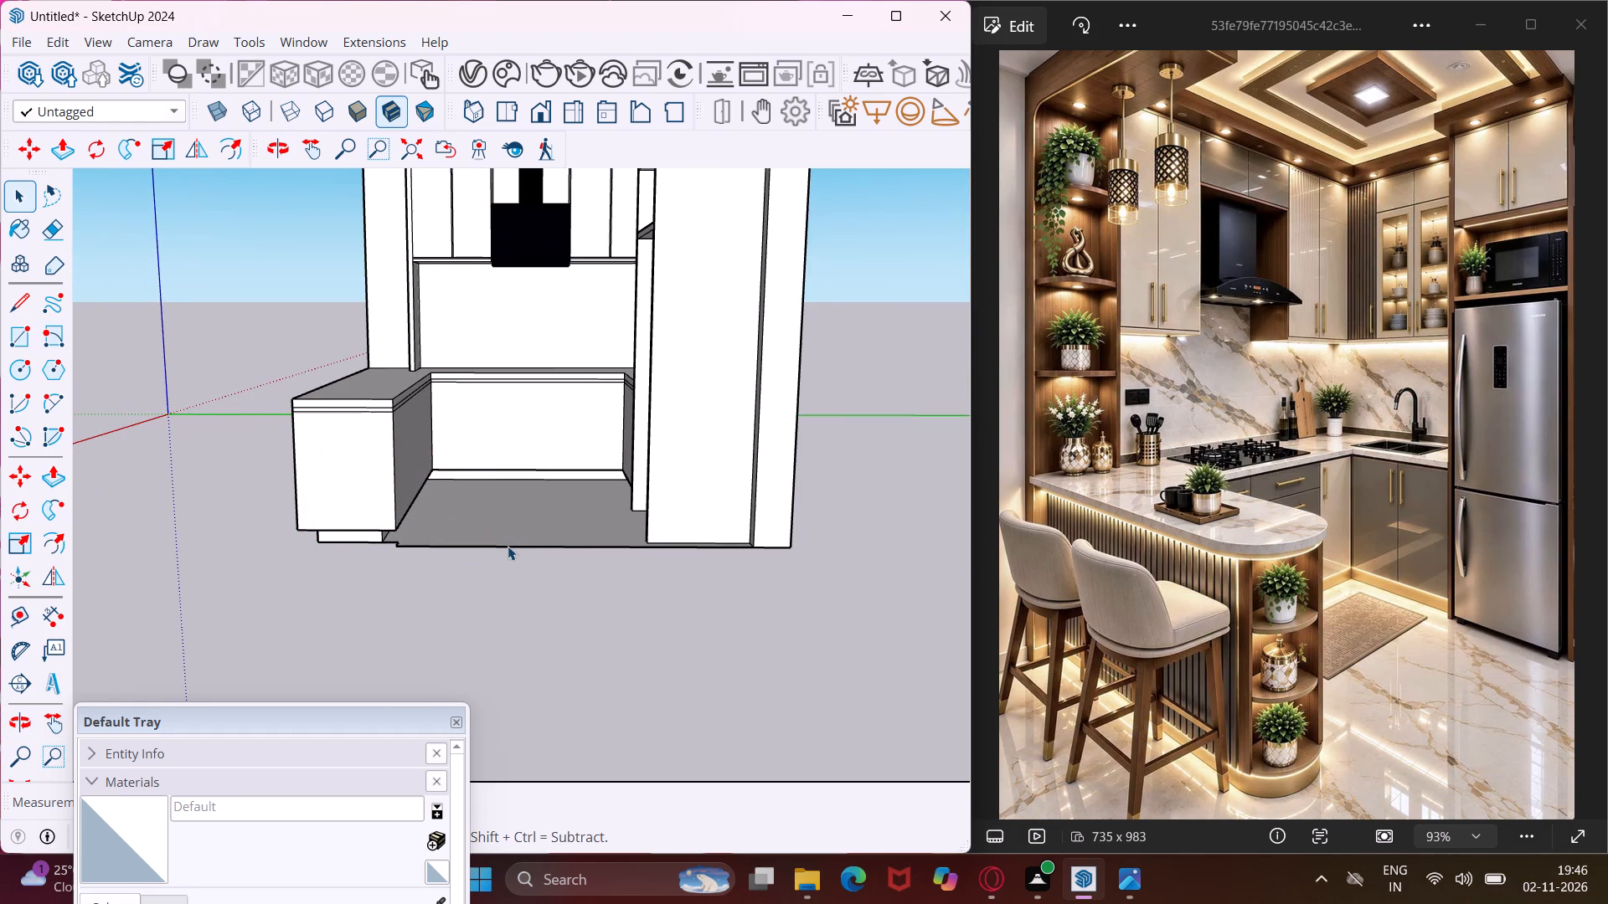
# Erase the floor face's open front edge and the leftover edge beside the peninsula's toe kick.
pyautogui.press('e')
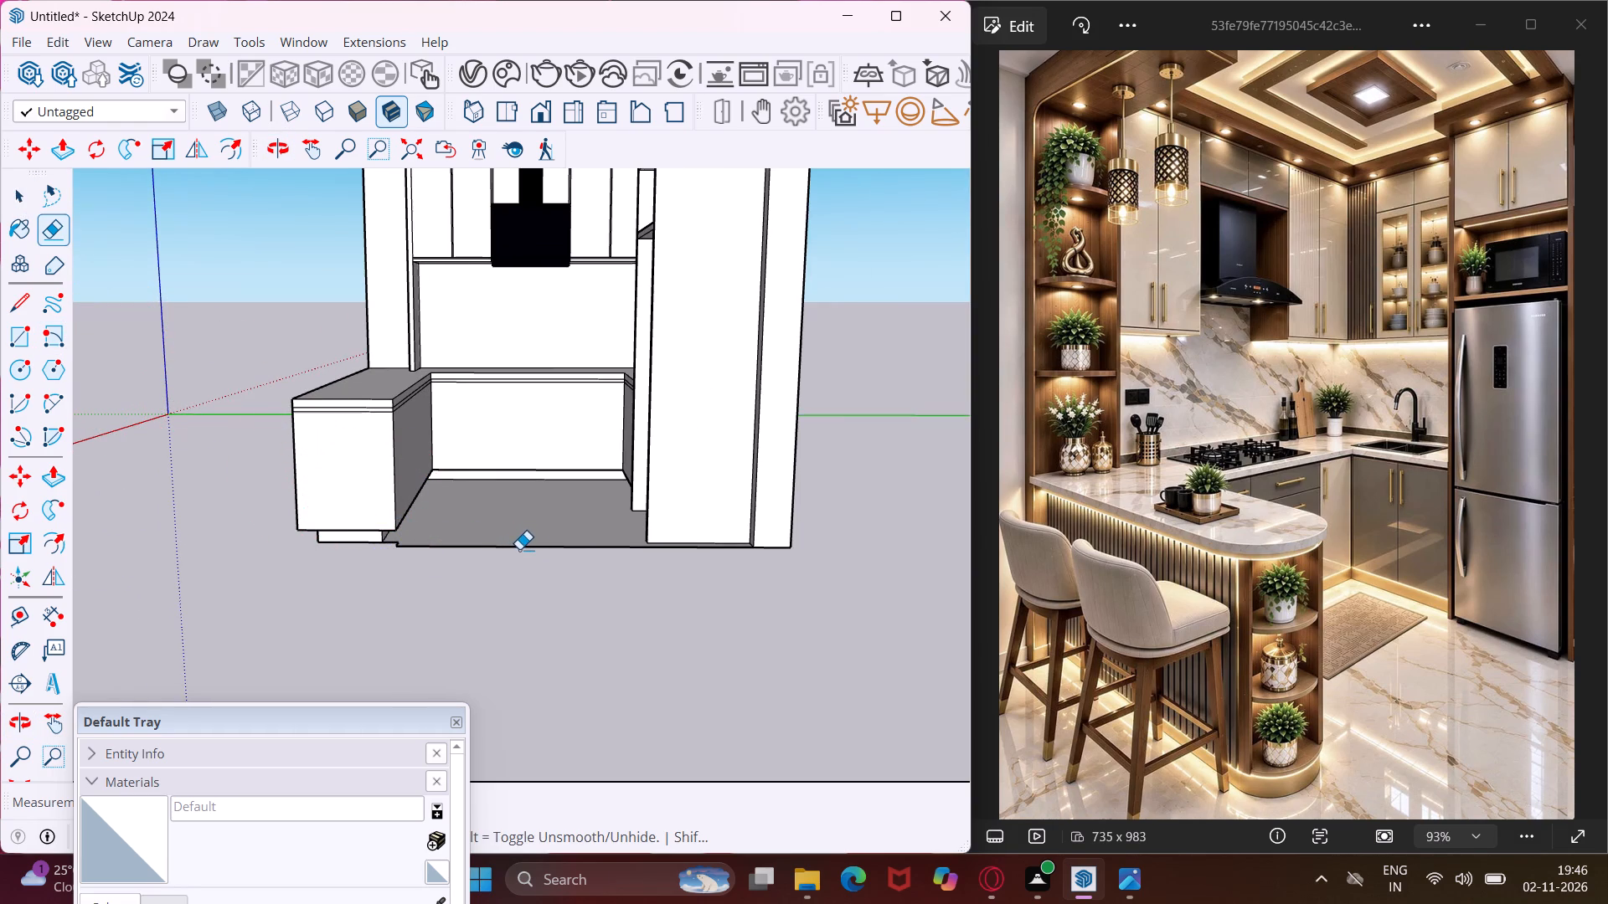
pyautogui.click(519, 549)
pyautogui.scroll(7, 386, 568)
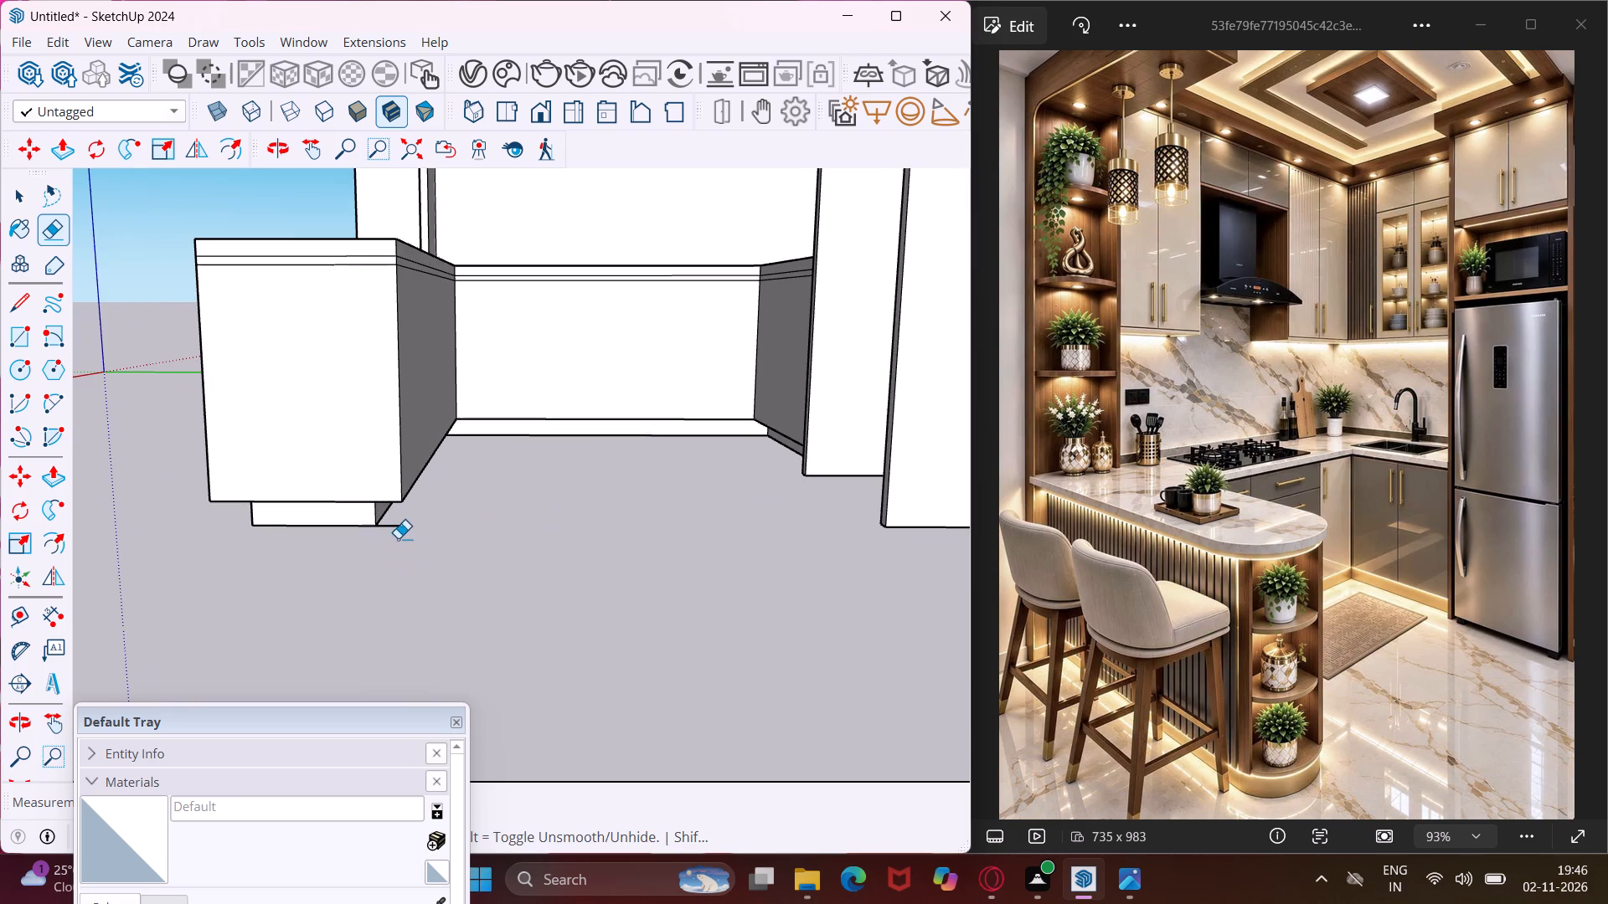
pyautogui.click(401, 534)
pyautogui.click(398, 527)
pyautogui.press('Escape')
pyautogui.press('space')
# Draw a rotated rectangle 10' long and 6" deep downward from the bottom edge of the tall fridge unit's outer side wall.
pyautogui.moveTo(393, 549); pyautogui.dragTo(229, 438, button='middle')
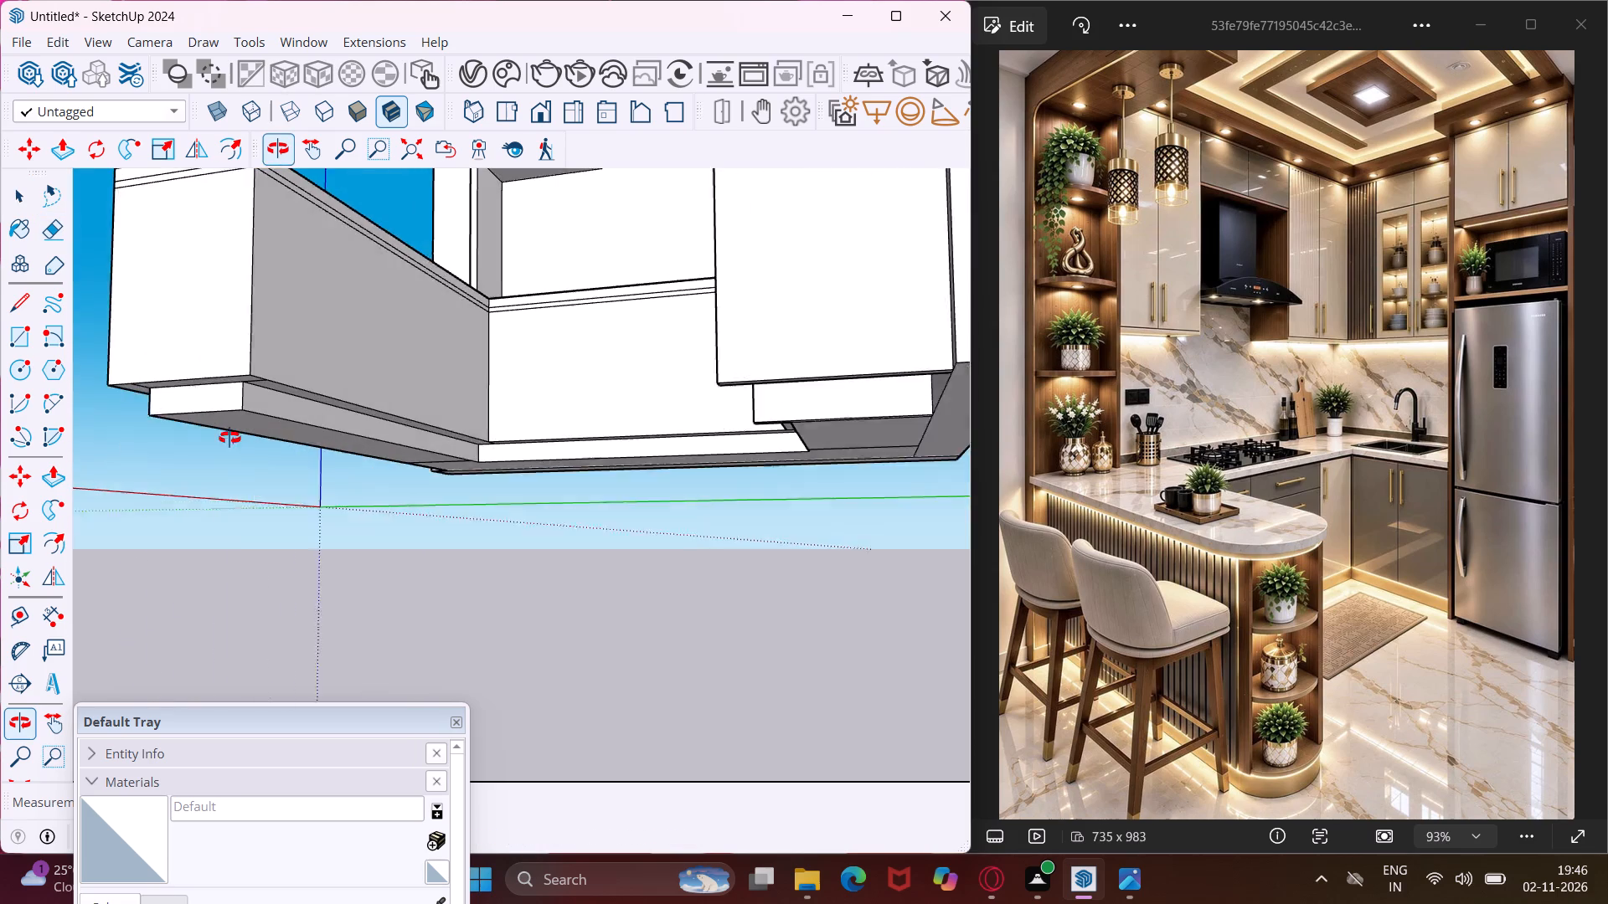
pyautogui.moveTo(229, 438); pyautogui.dragTo(204, 431, button='middle')
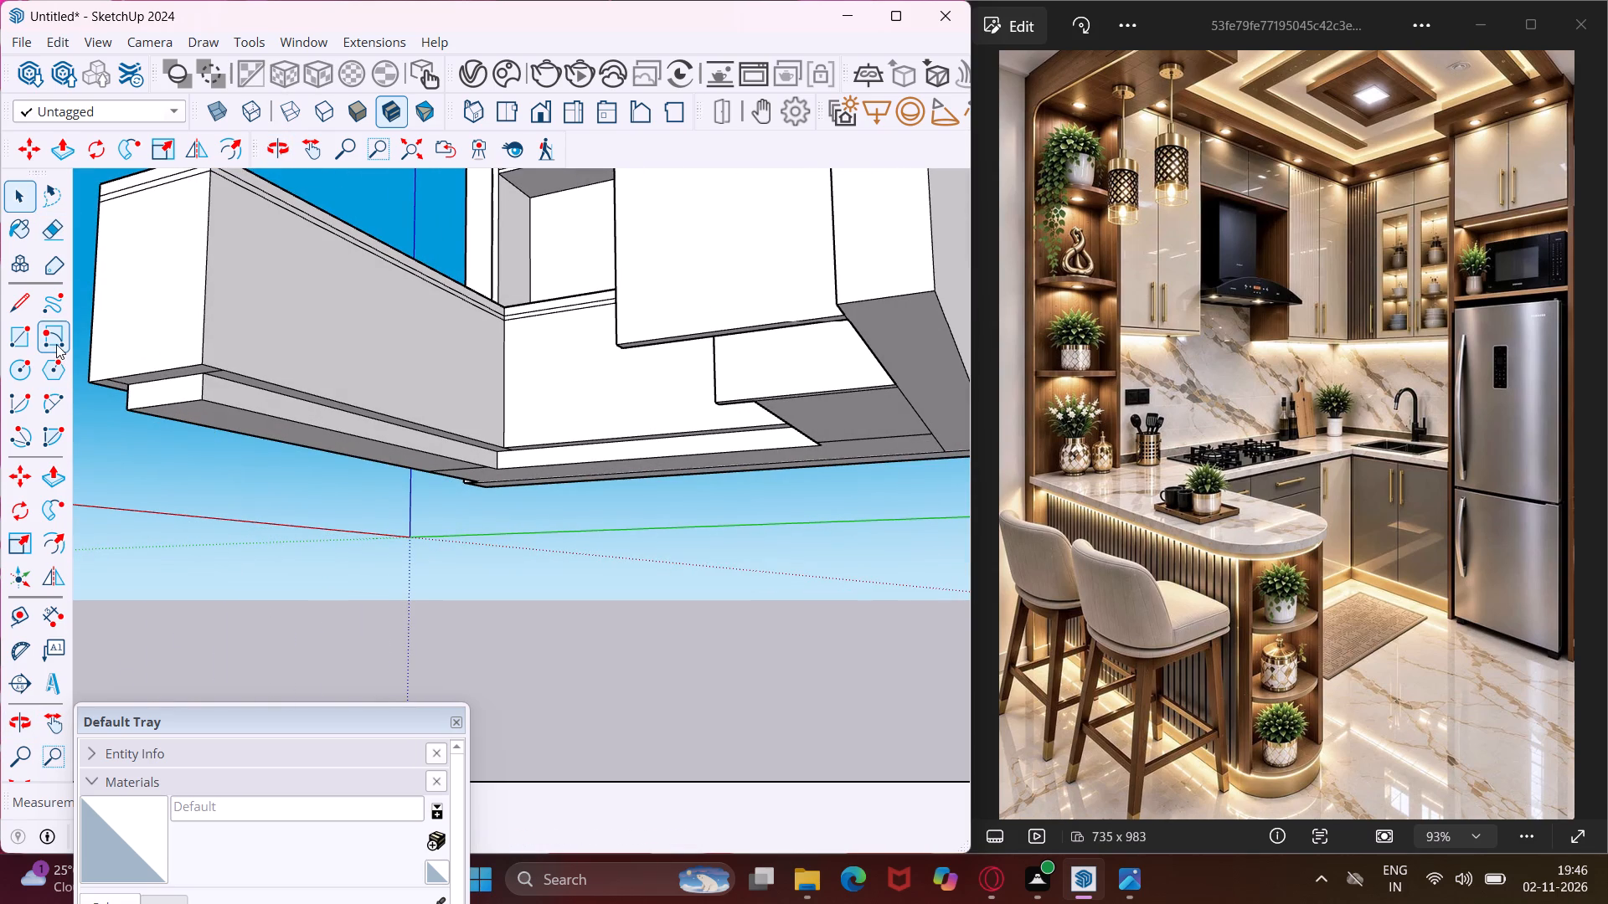
pyautogui.click(56, 344)
pyautogui.scroll(-4, 437, 466)
pyautogui.scroll(7, 712, 490)
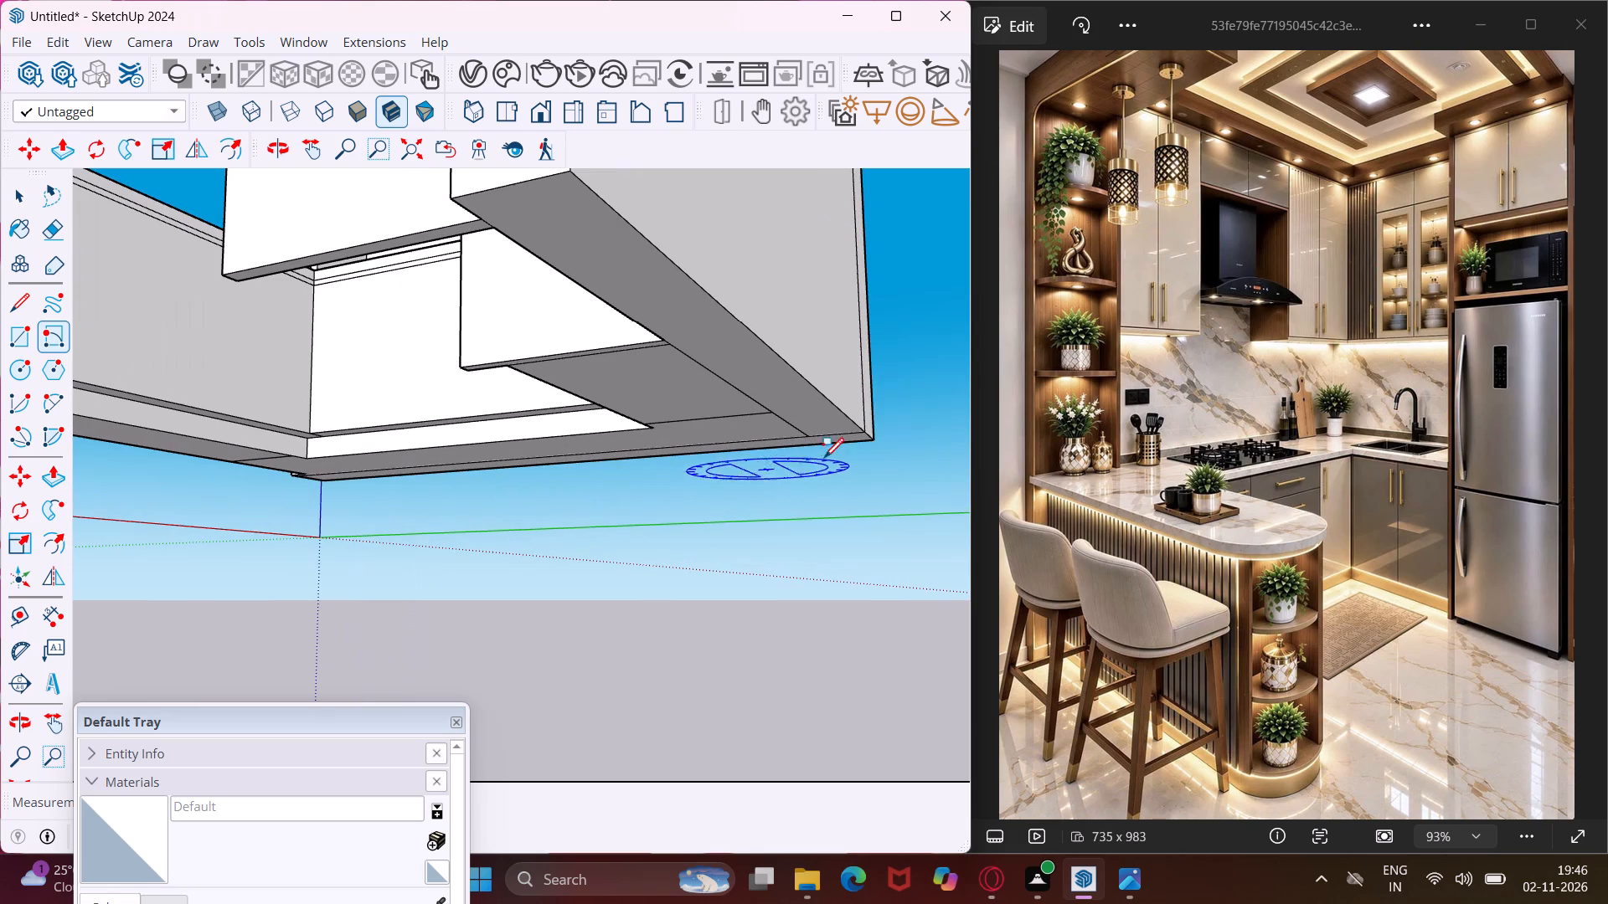
pyautogui.click(868, 447)
pyautogui.scroll(-5, 806, 409)
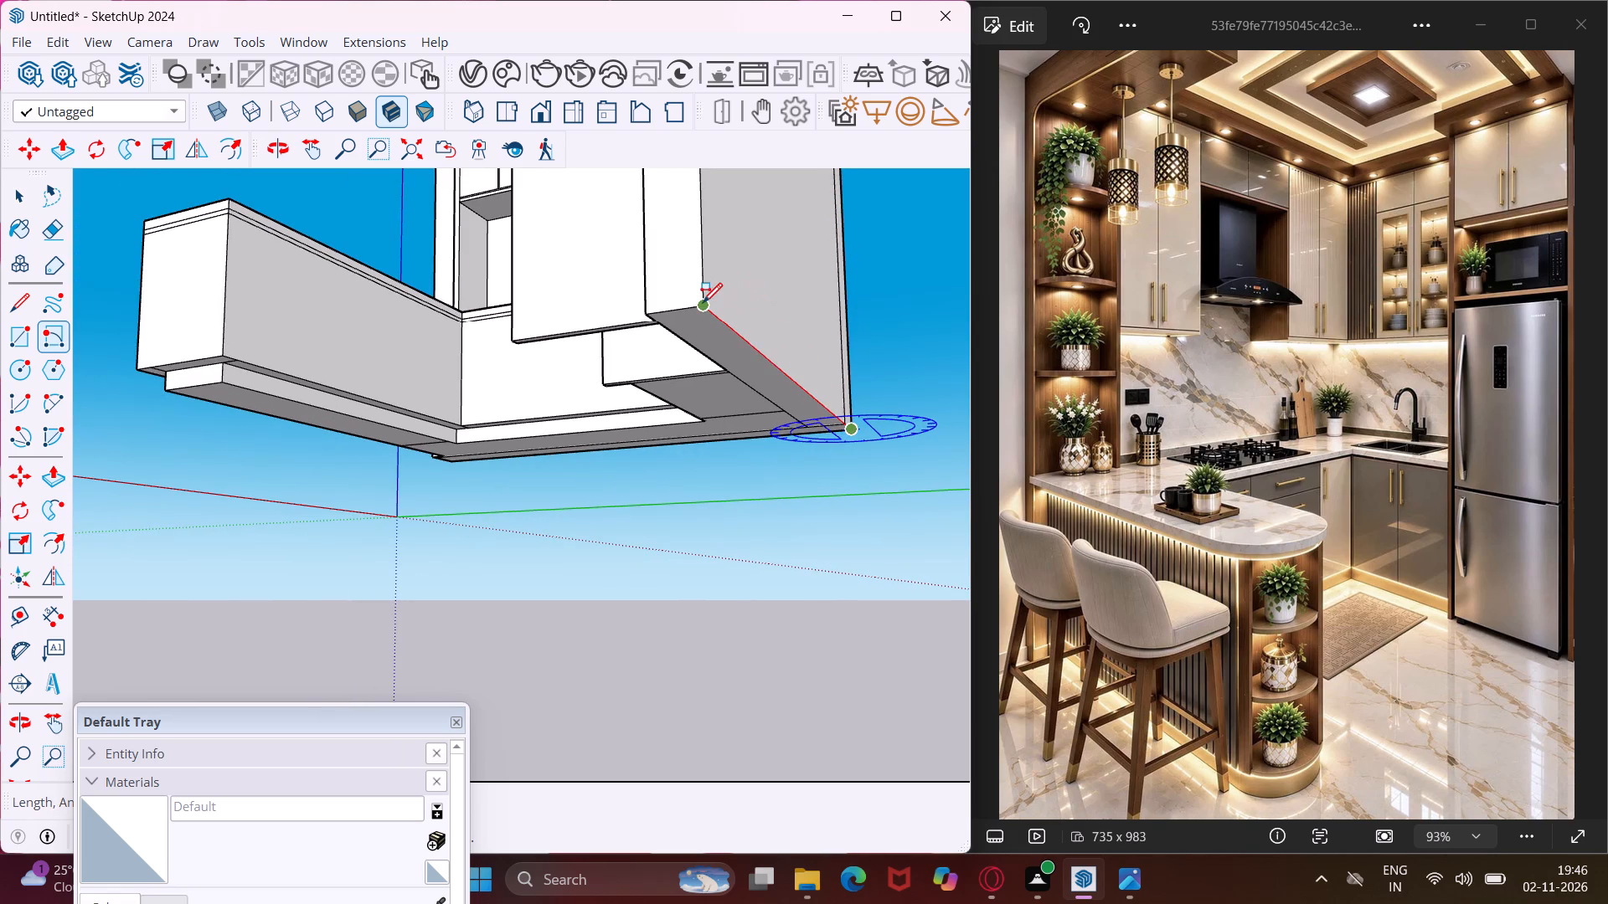
pyautogui.click(700, 304)
pyautogui.moveTo(700, 304); pyautogui.dragTo(830, 389, button='middle')
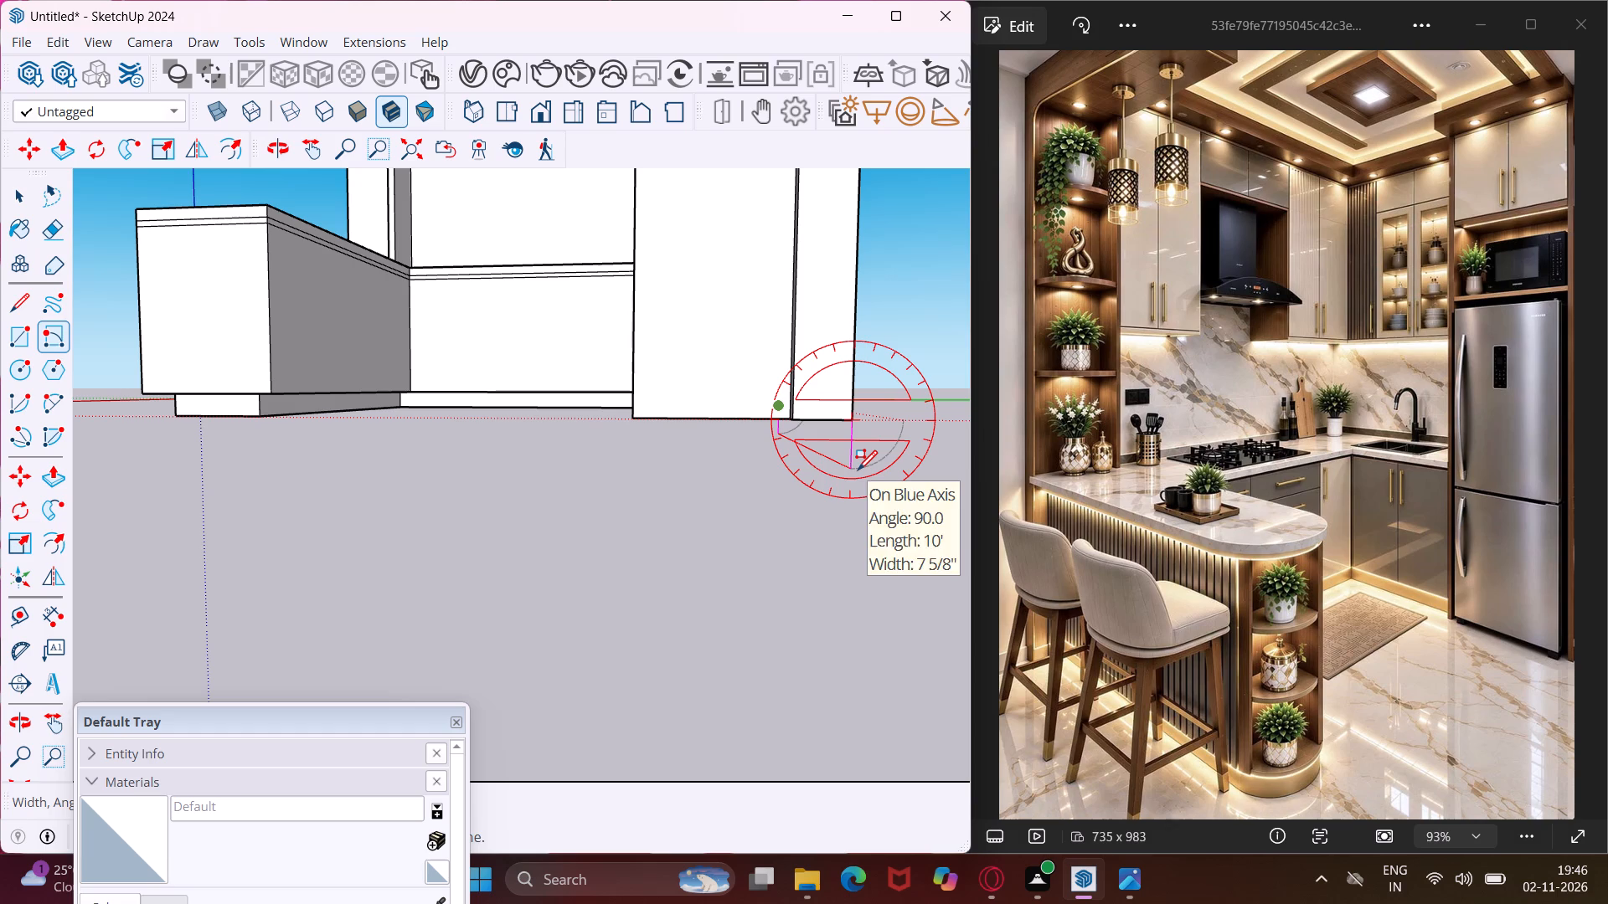
pyautogui.write('6"')
pyautogui.press('Return')
pyautogui.press('Escape')
pyautogui.press('space')
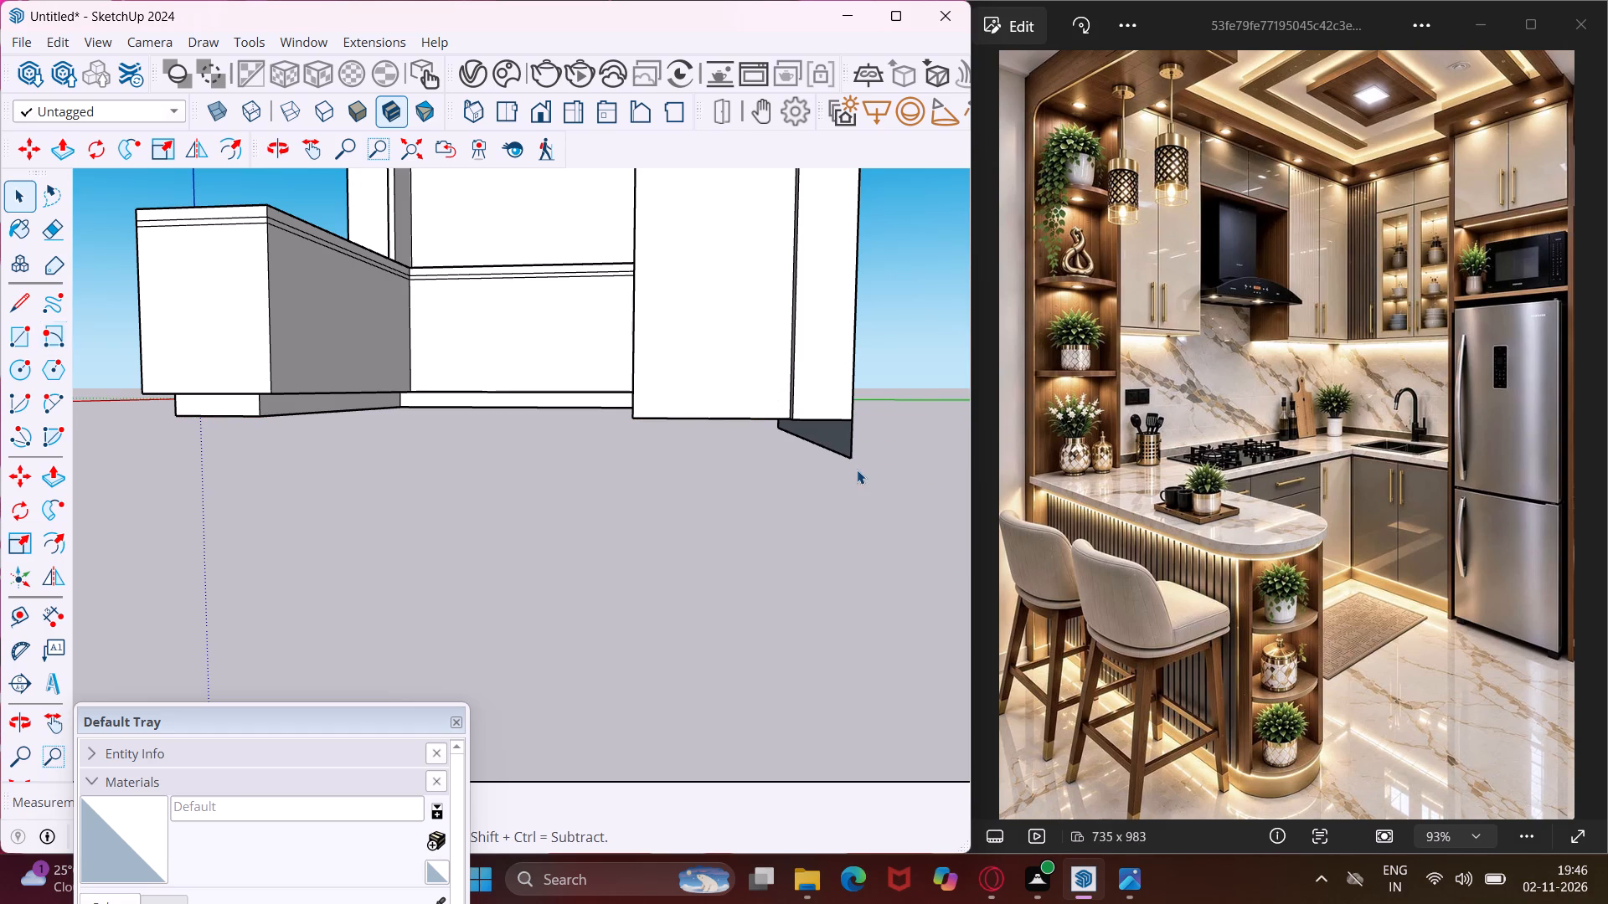
# Push/Pull the 6" deep rectangle across the kitchen to the opposite side's outer edge to form a floor slab.
pyautogui.scroll(3, 811, 455)
pyautogui.click(823, 434)
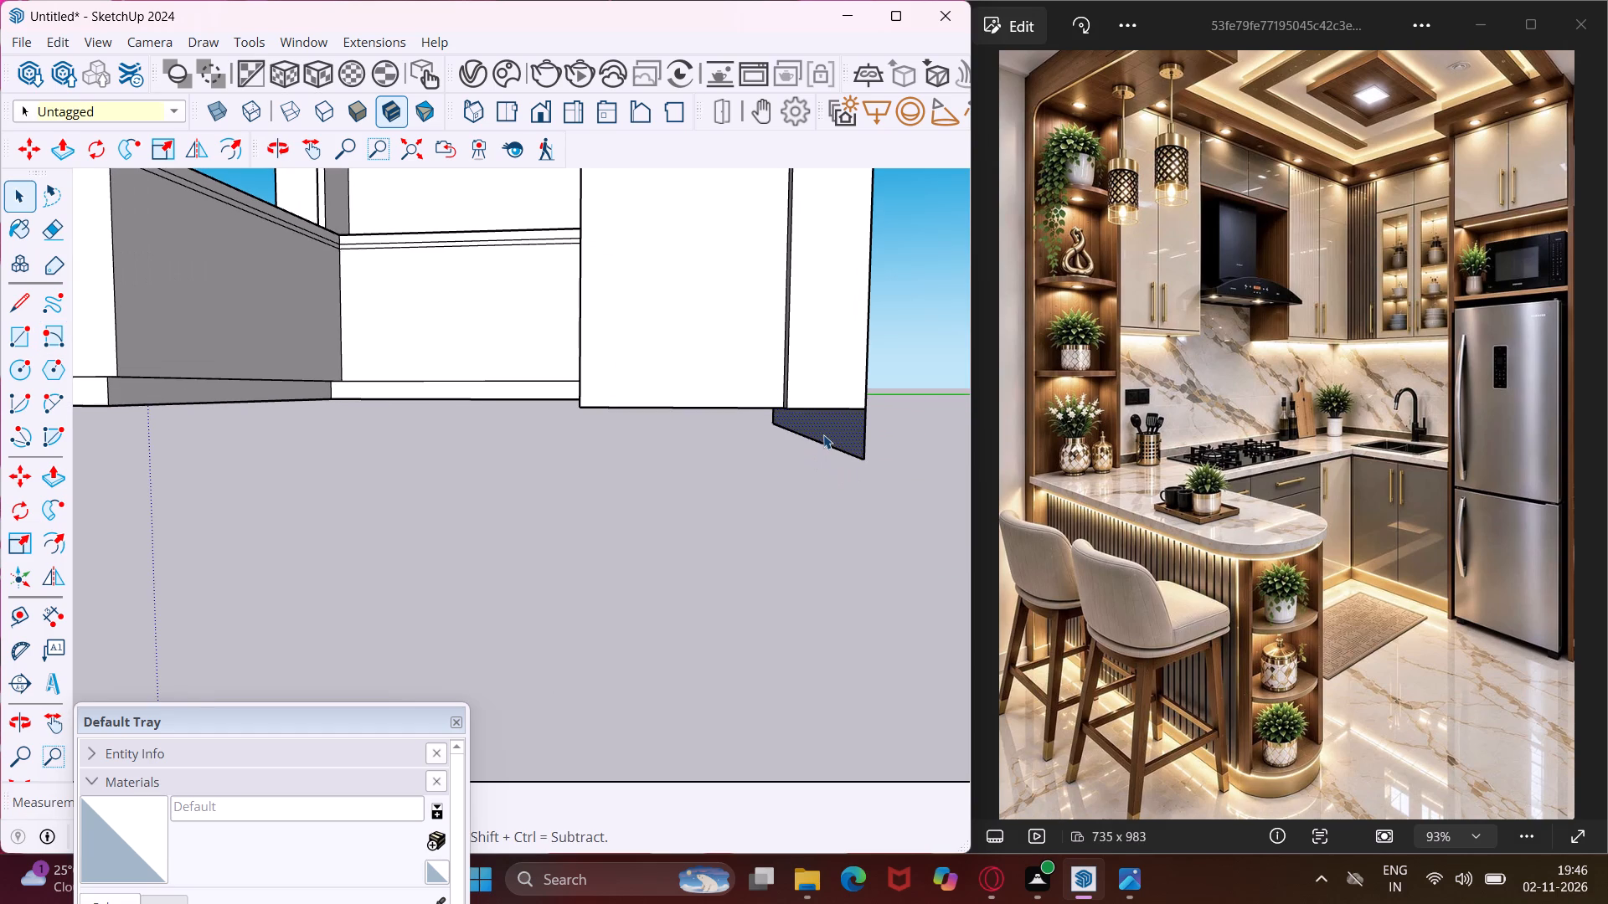
pyautogui.press('p')
pyautogui.click(823, 434)
pyautogui.scroll(-5, 792, 433)
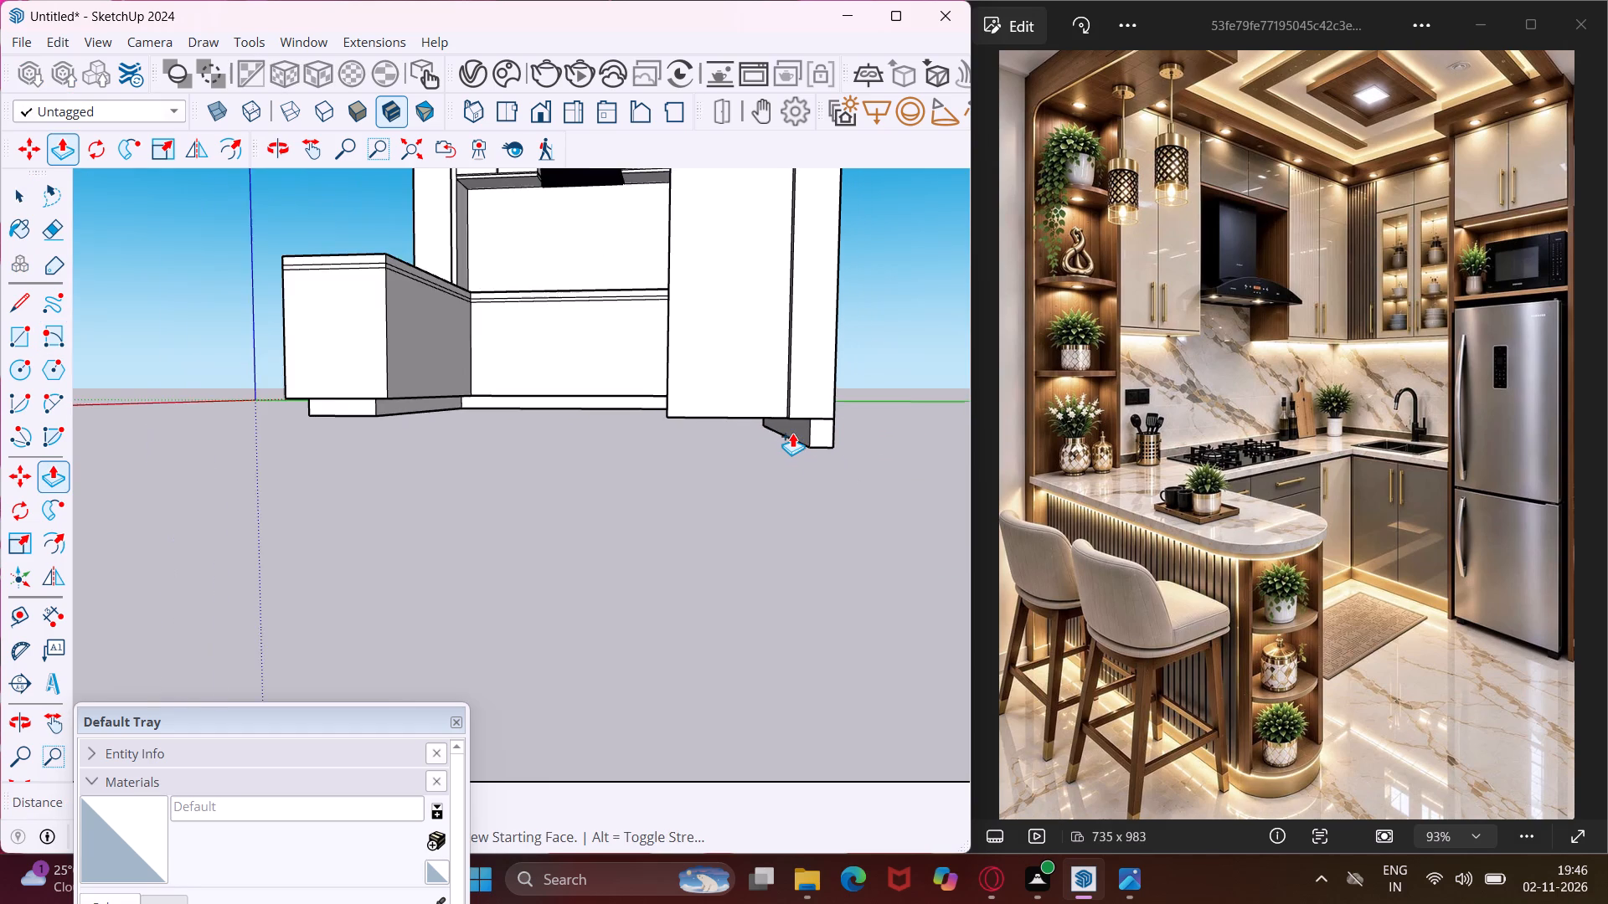
pyautogui.scroll(-3, 792, 433)
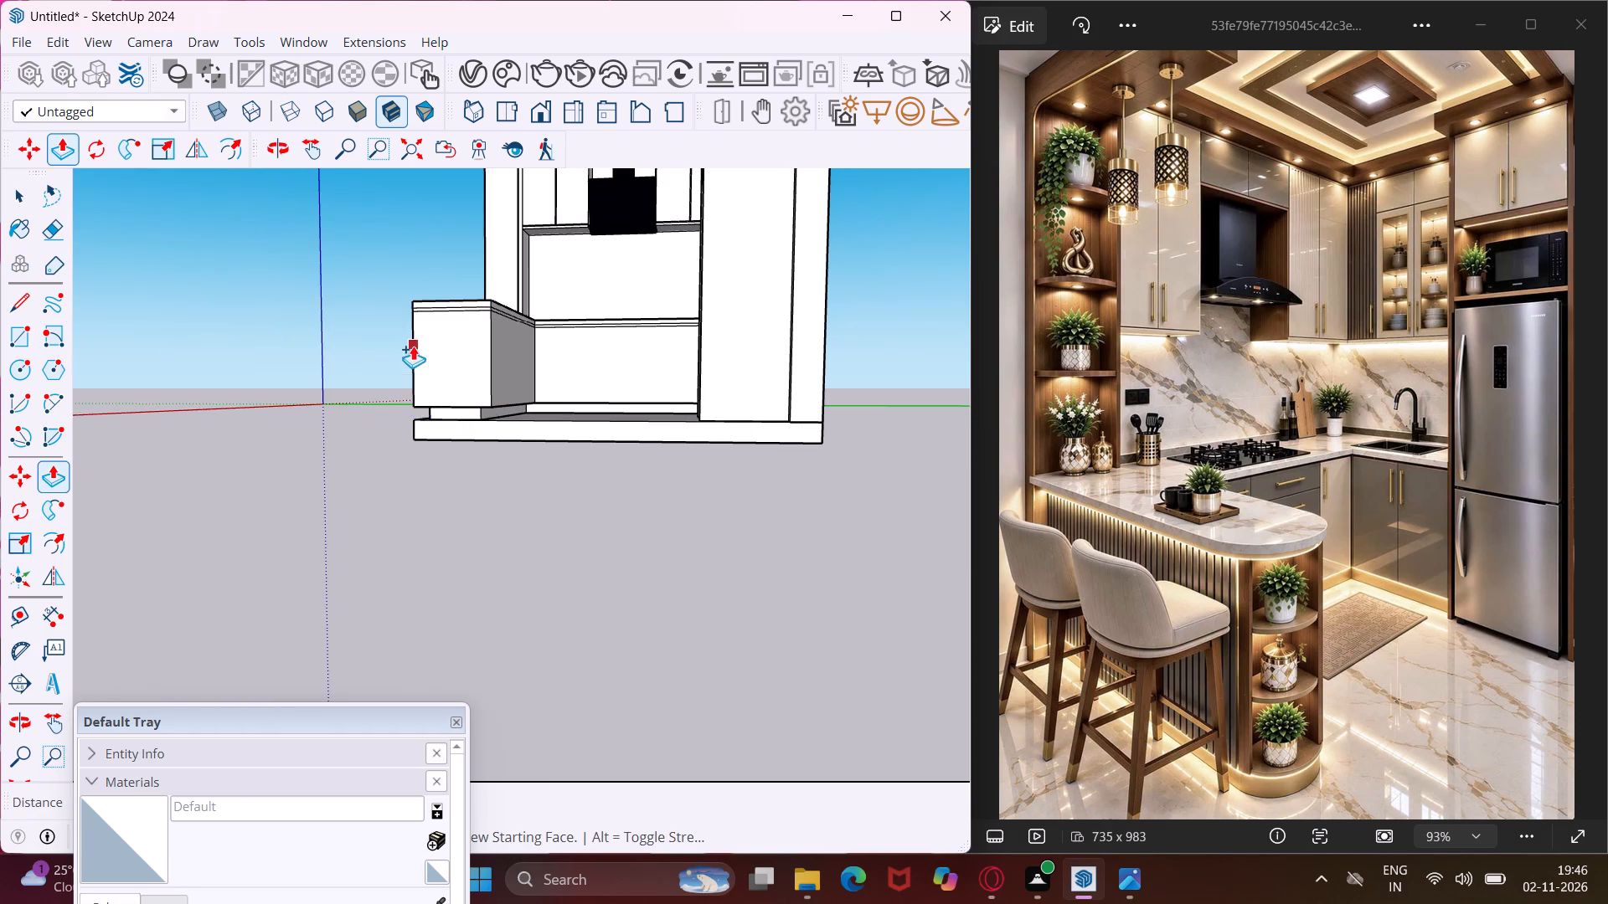
pyautogui.moveTo(413, 346); pyautogui.dragTo(567, 473, button='middle')
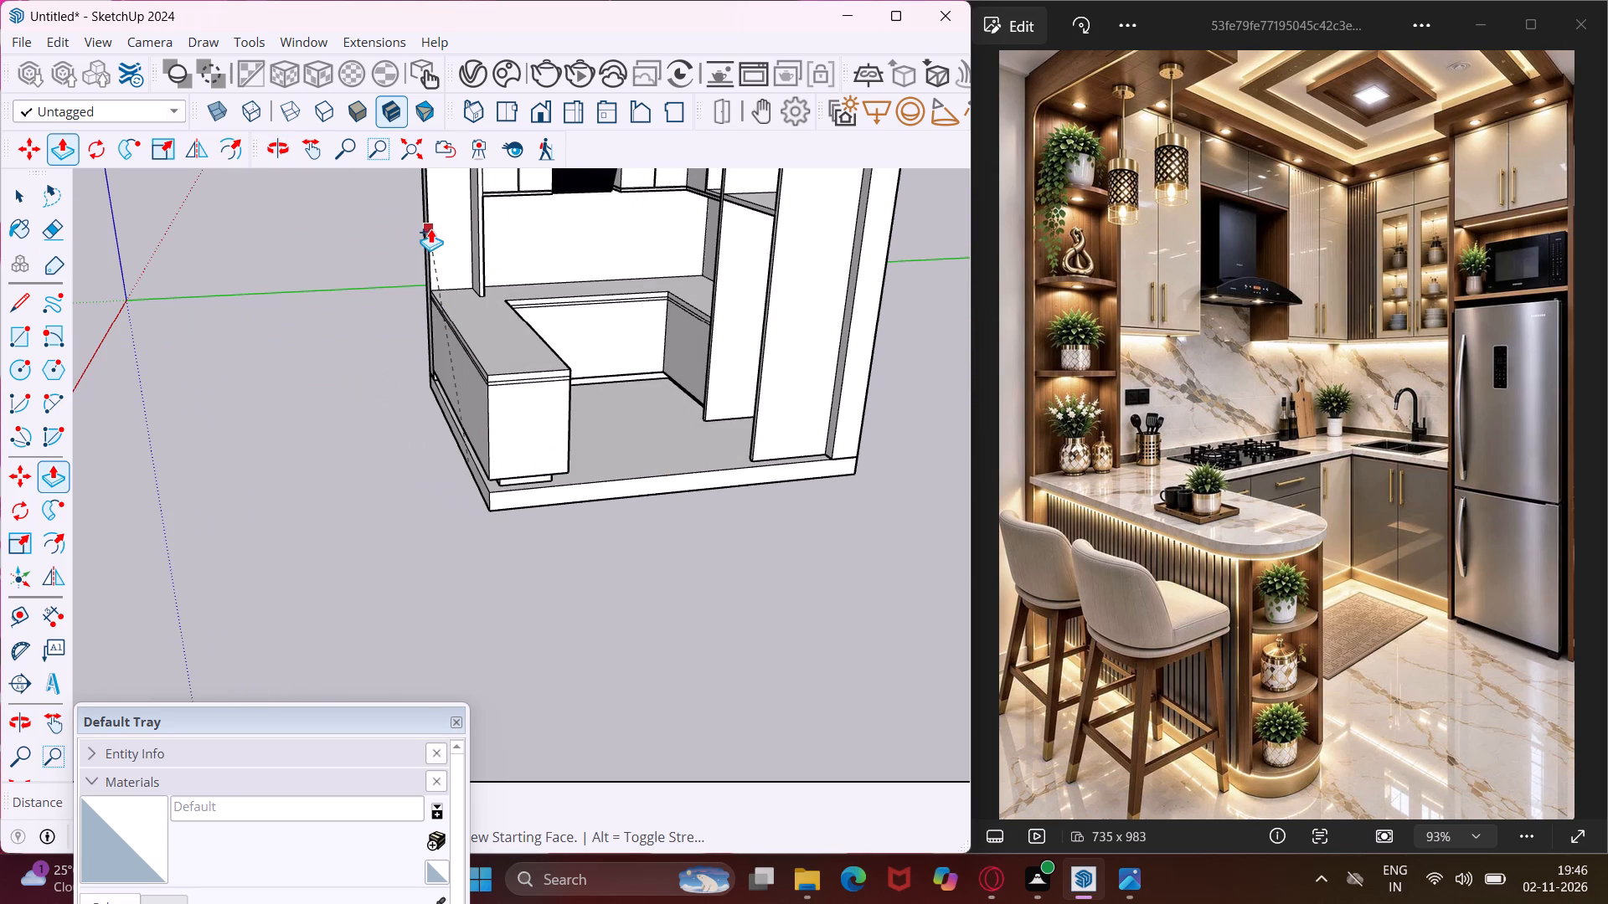
pyautogui.click(430, 229)
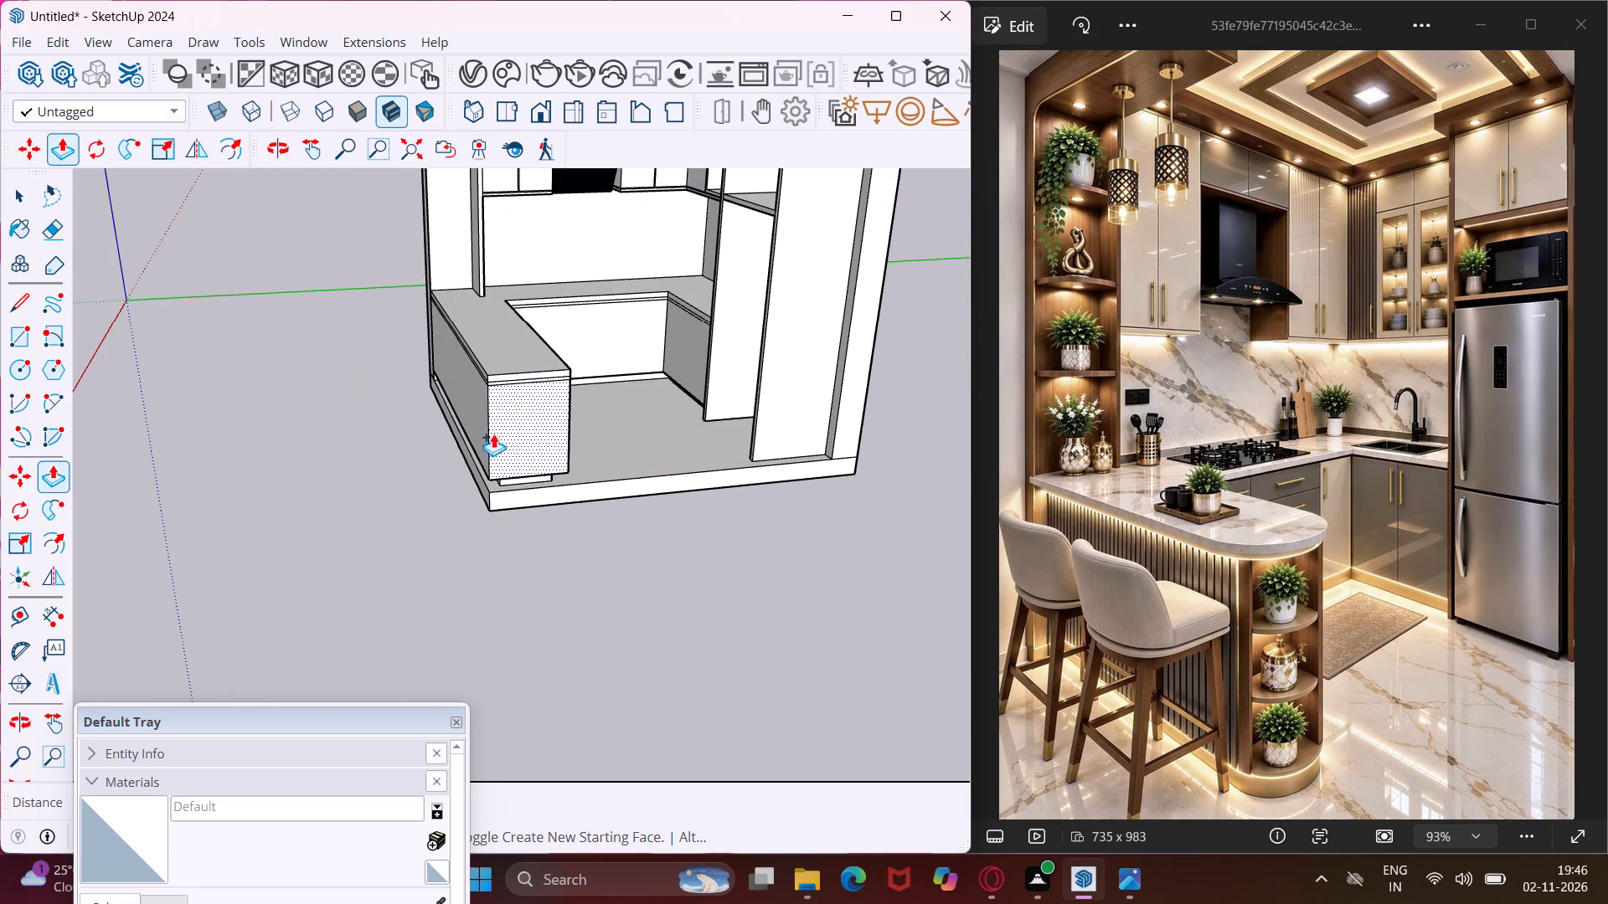
# Push the peninsula's outer long face, end face and inner face slightly inward by the same distance beneath the countertop.
pyautogui.scroll(4, 518, 401)
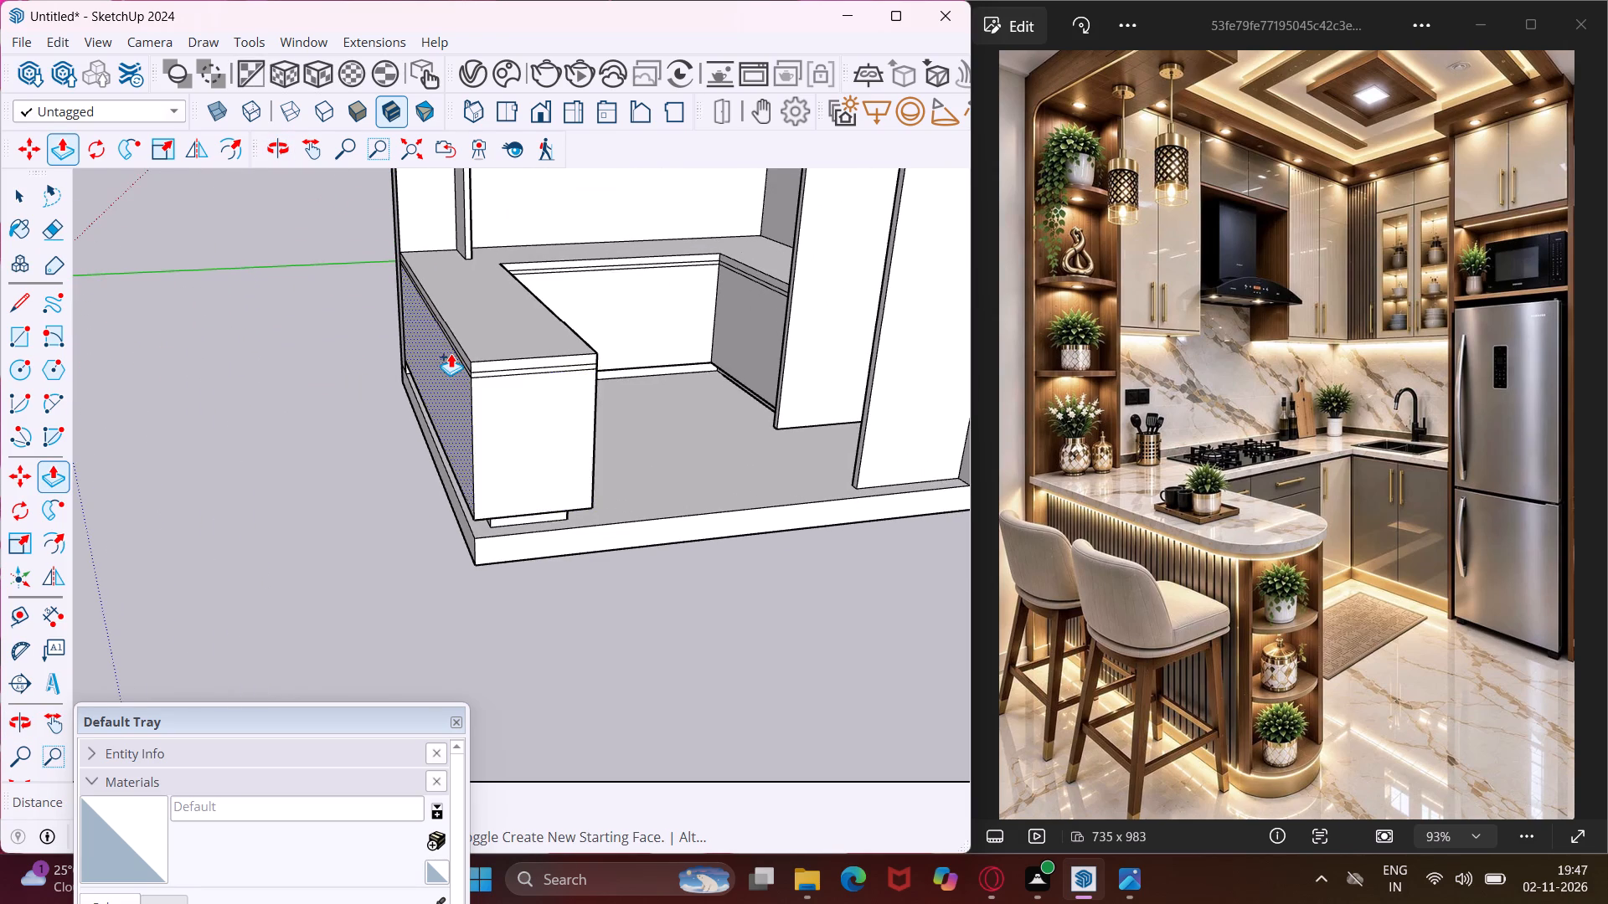
pyautogui.scroll(4, 451, 353)
pyautogui.moveTo(466, 353); pyautogui.dragTo(576, 342, button='middle')
pyautogui.click(562, 383)
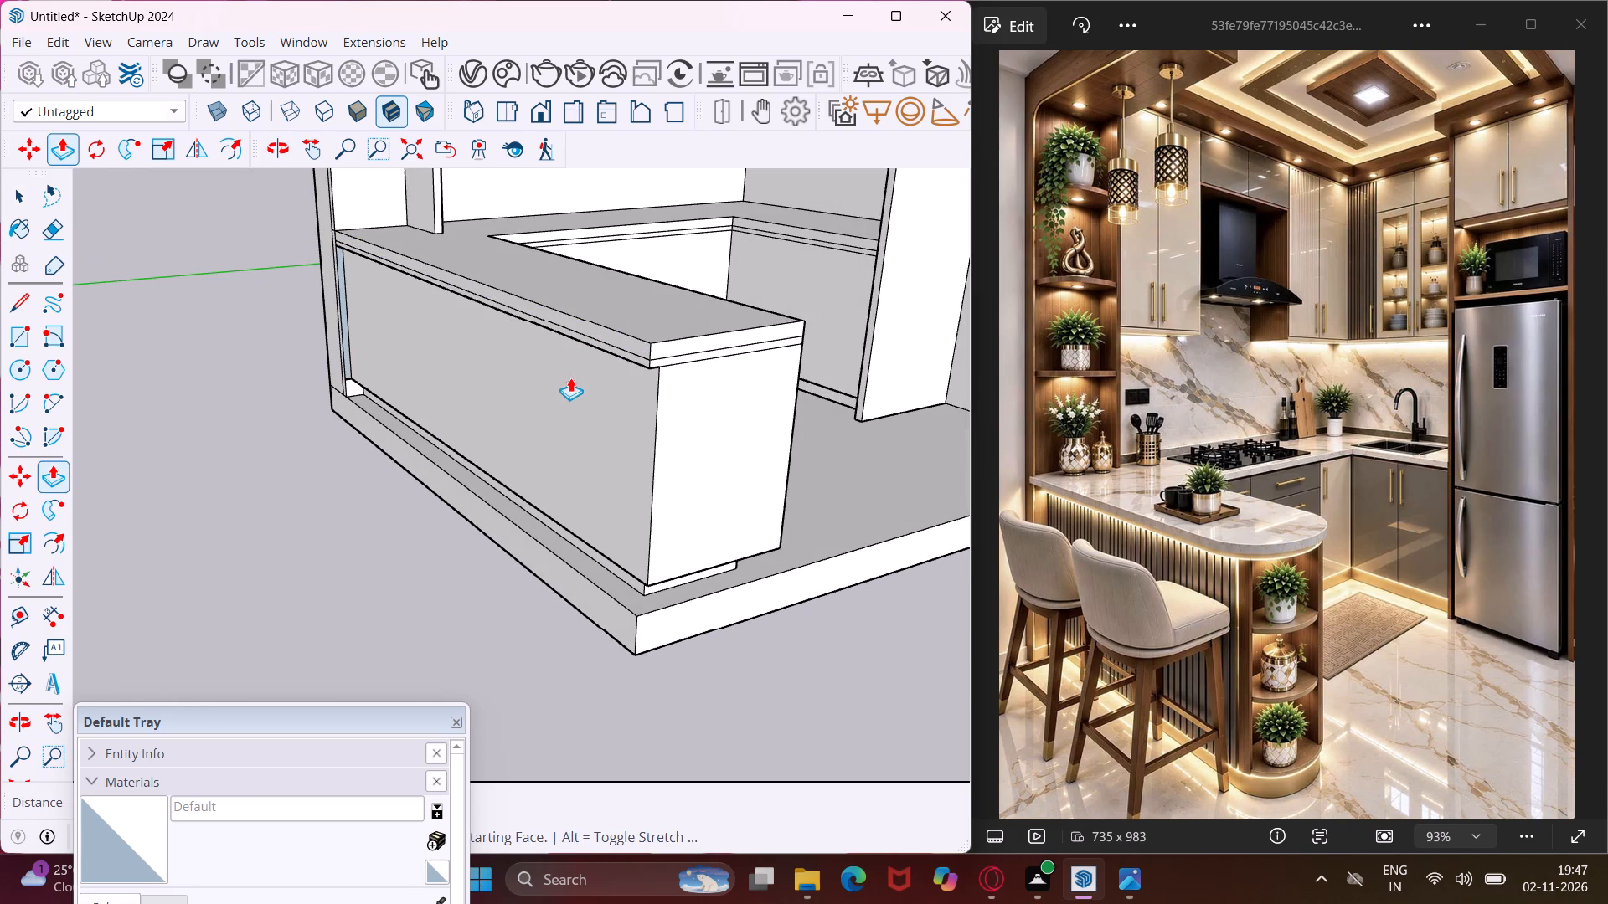
pyautogui.click(570, 378)
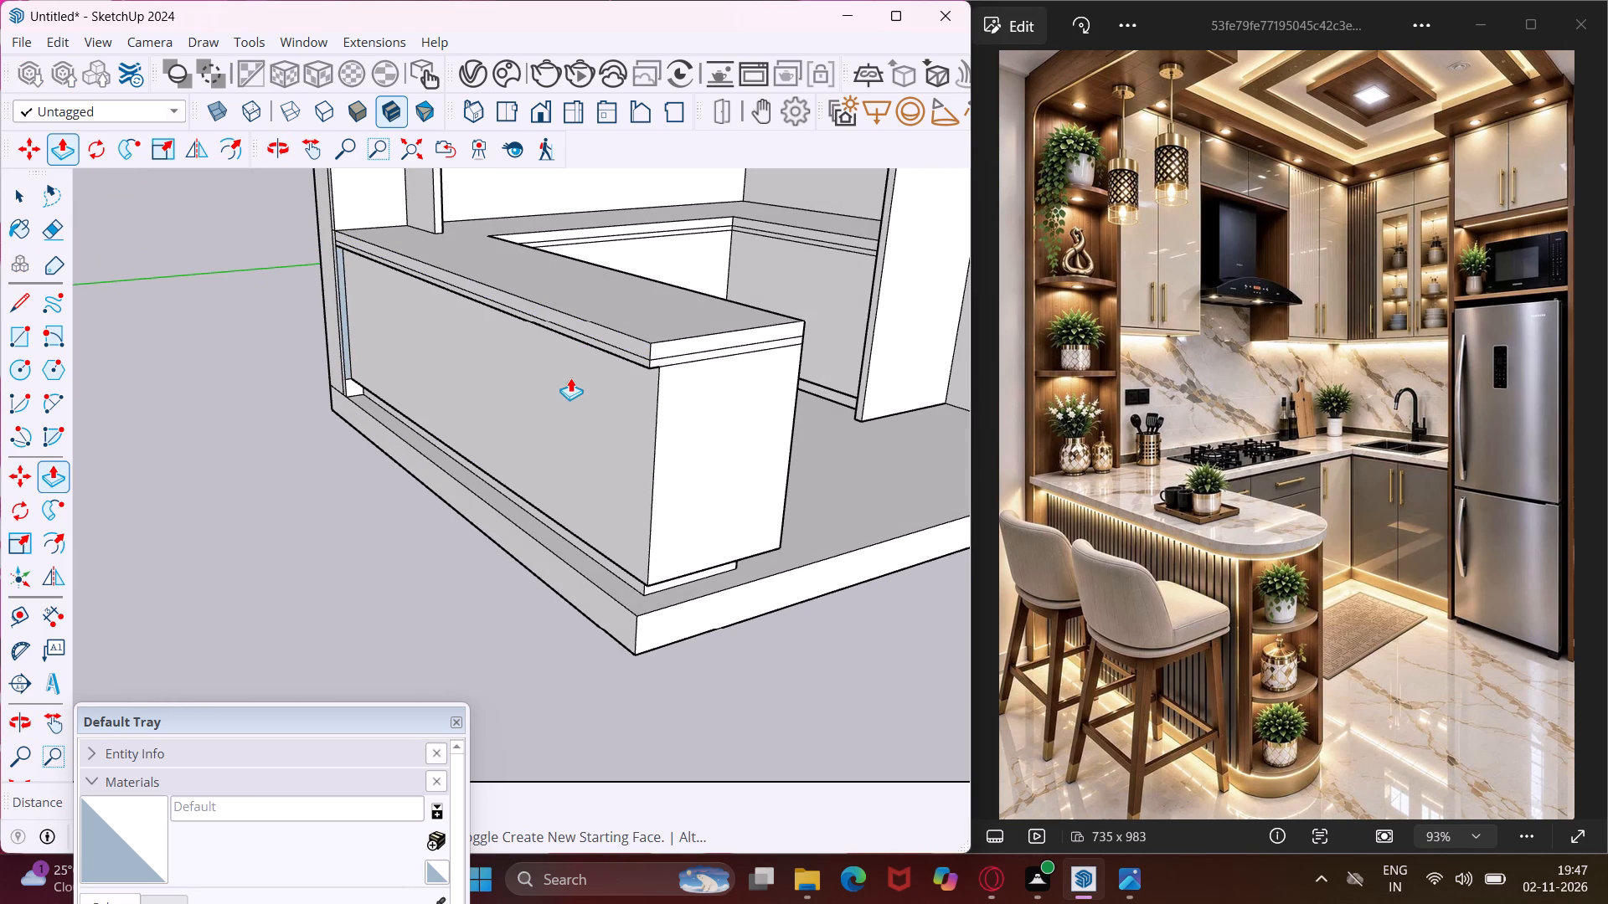
pyautogui.doubleClick(688, 443)
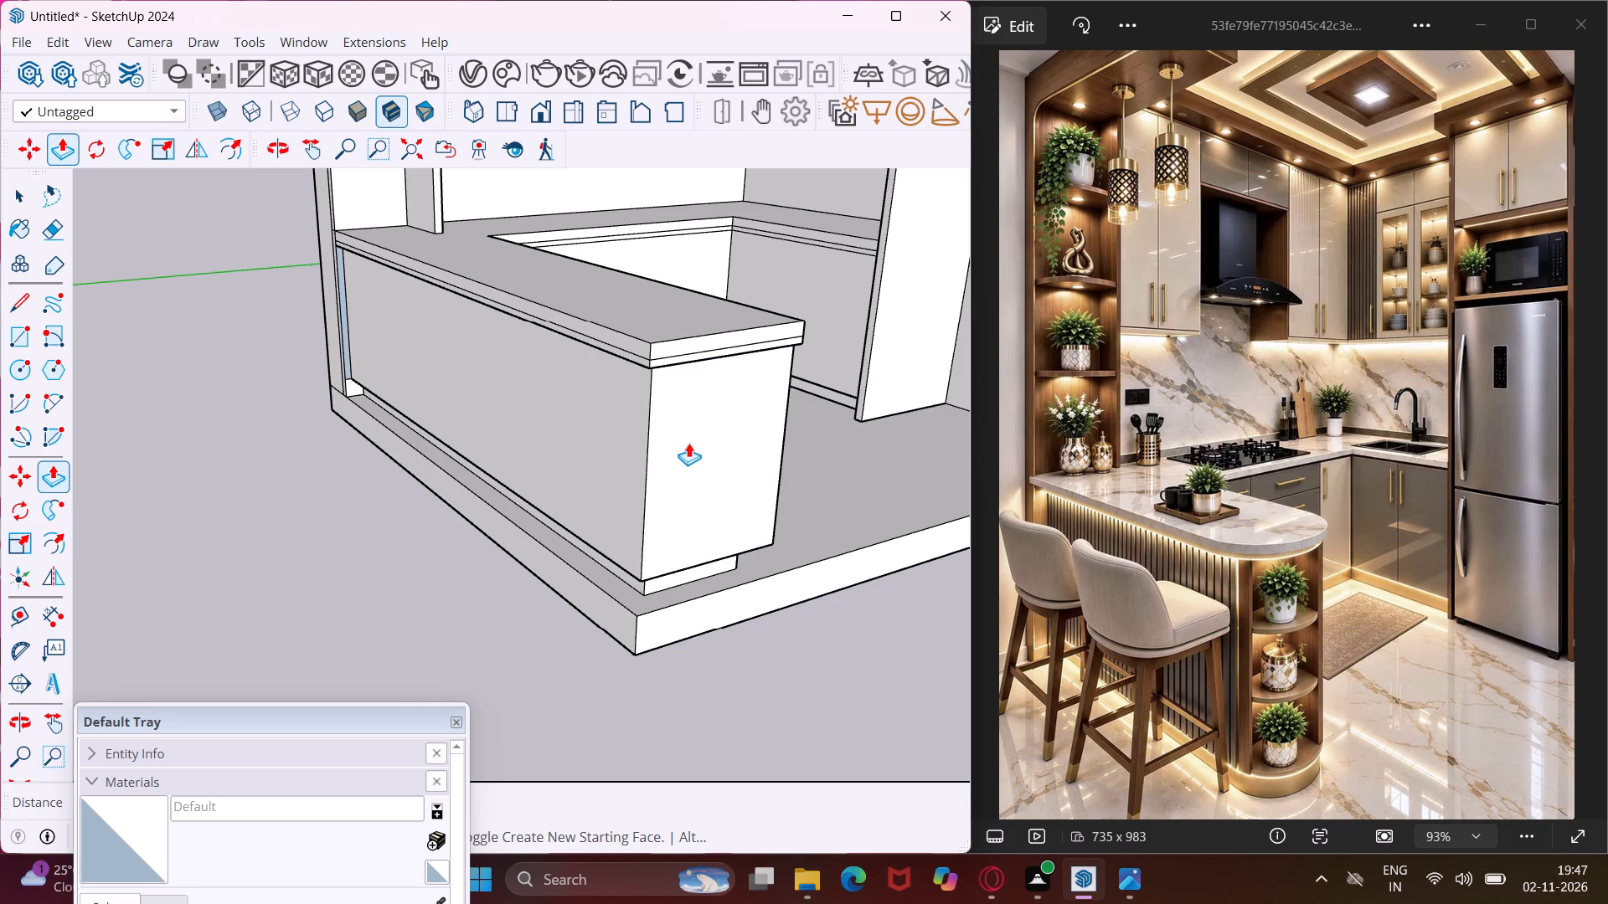
pyautogui.moveTo(697, 444); pyautogui.dragTo(380, 445, button='middle')
pyautogui.scroll(3, 437, 429)
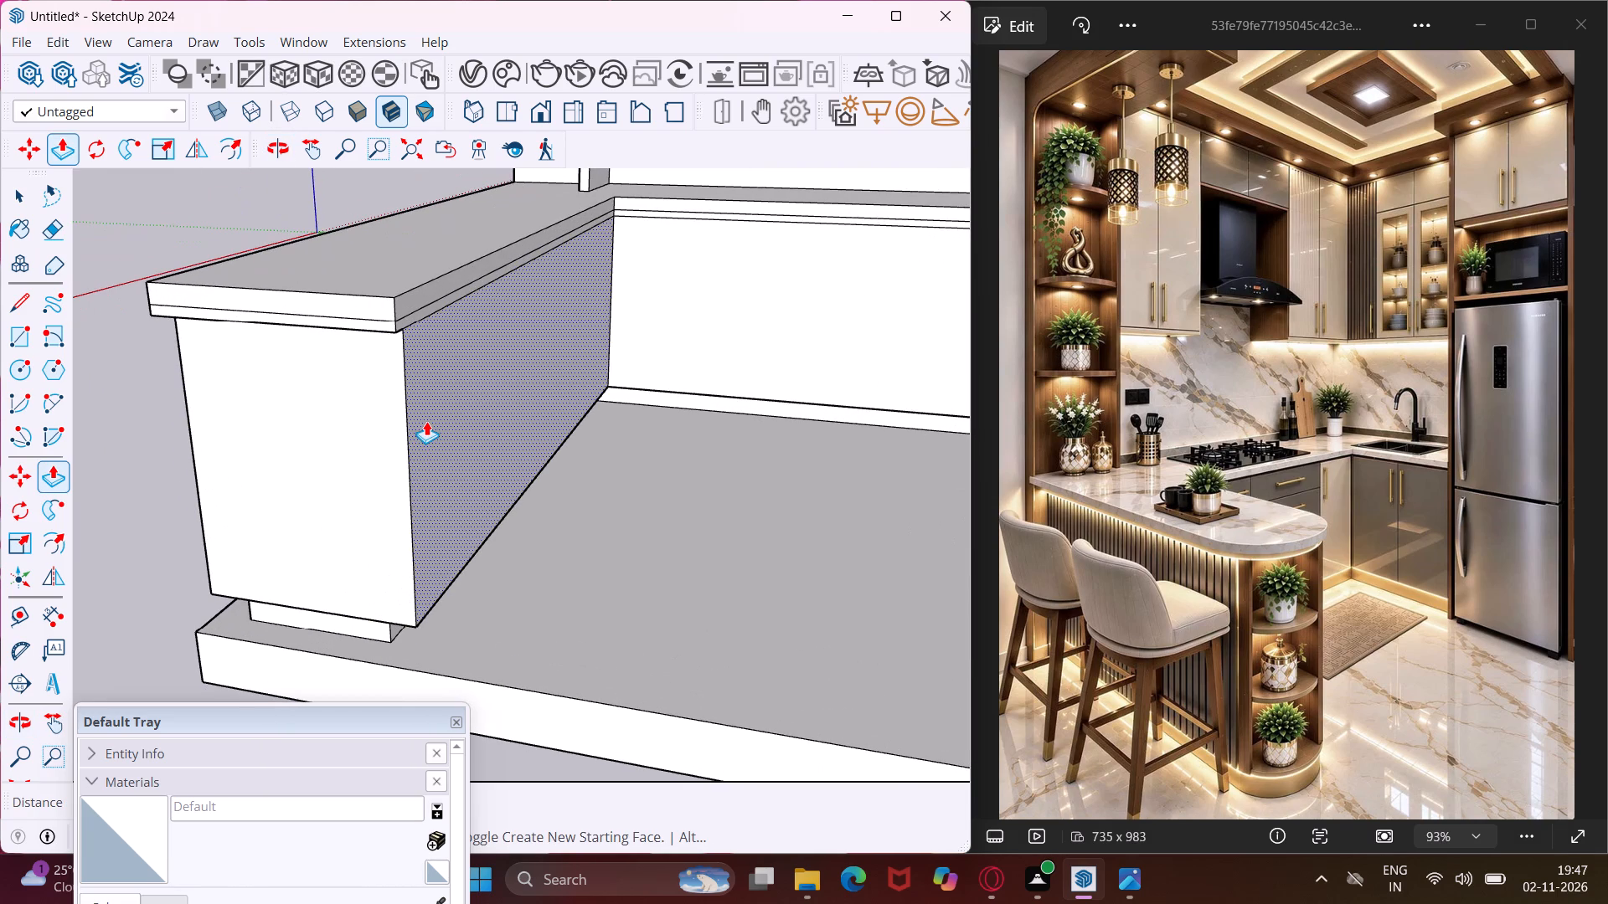
pyautogui.click(426, 421)
pyautogui.click(426, 421)
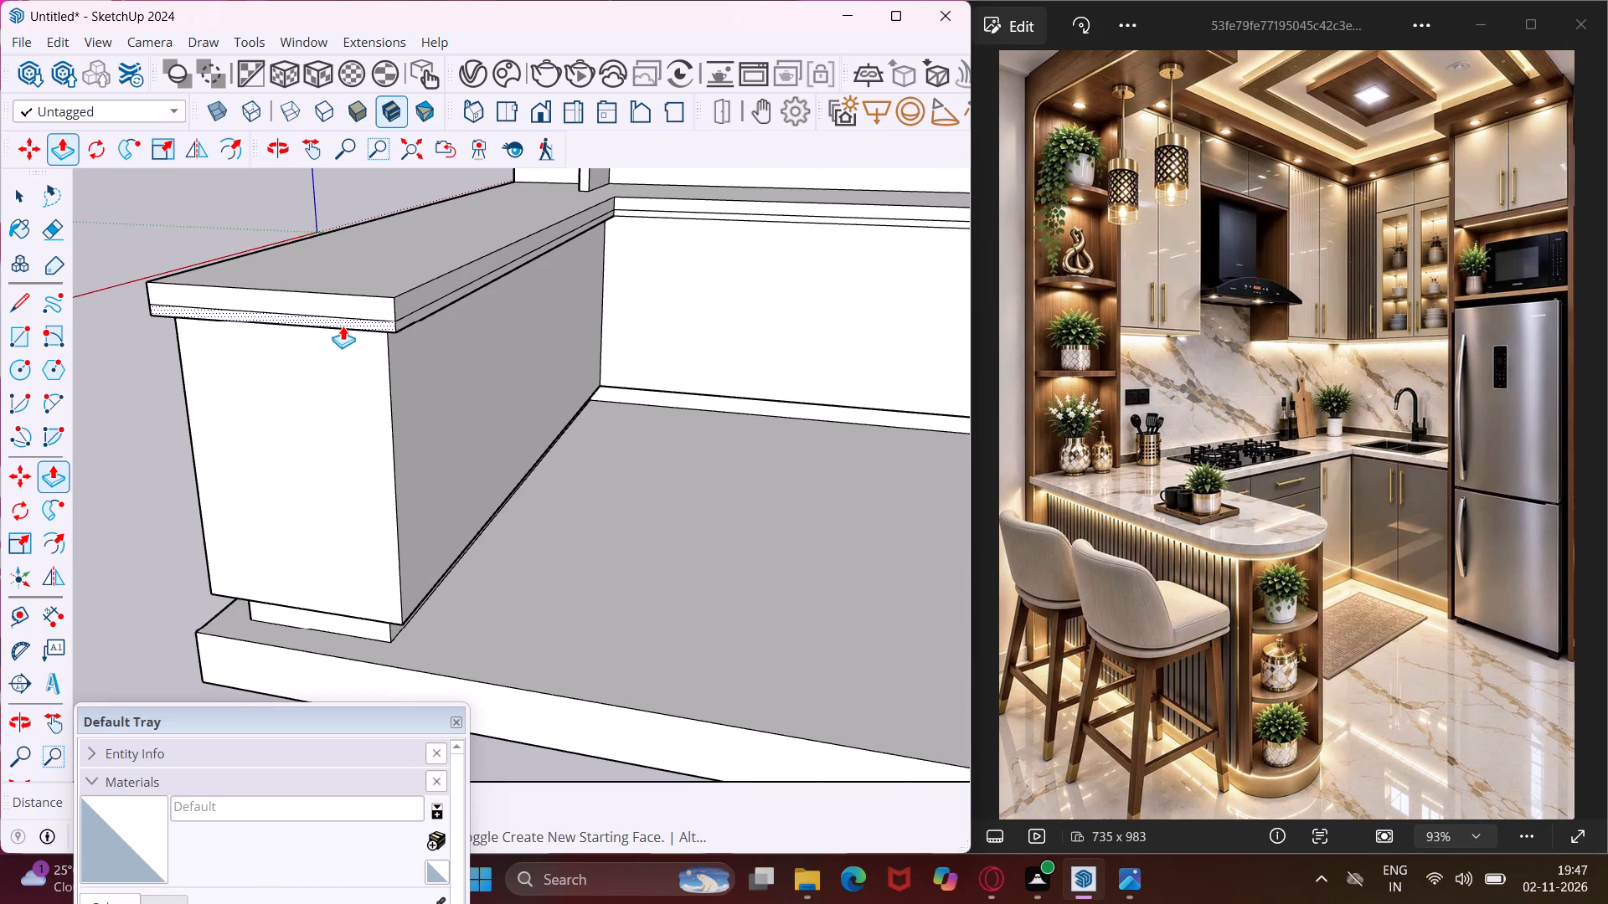
# Examine the countertop overhang and edge around the peninsula's end and outer side.
pyautogui.moveTo(239, 326); pyautogui.dragTo(363, 250, button='middle')
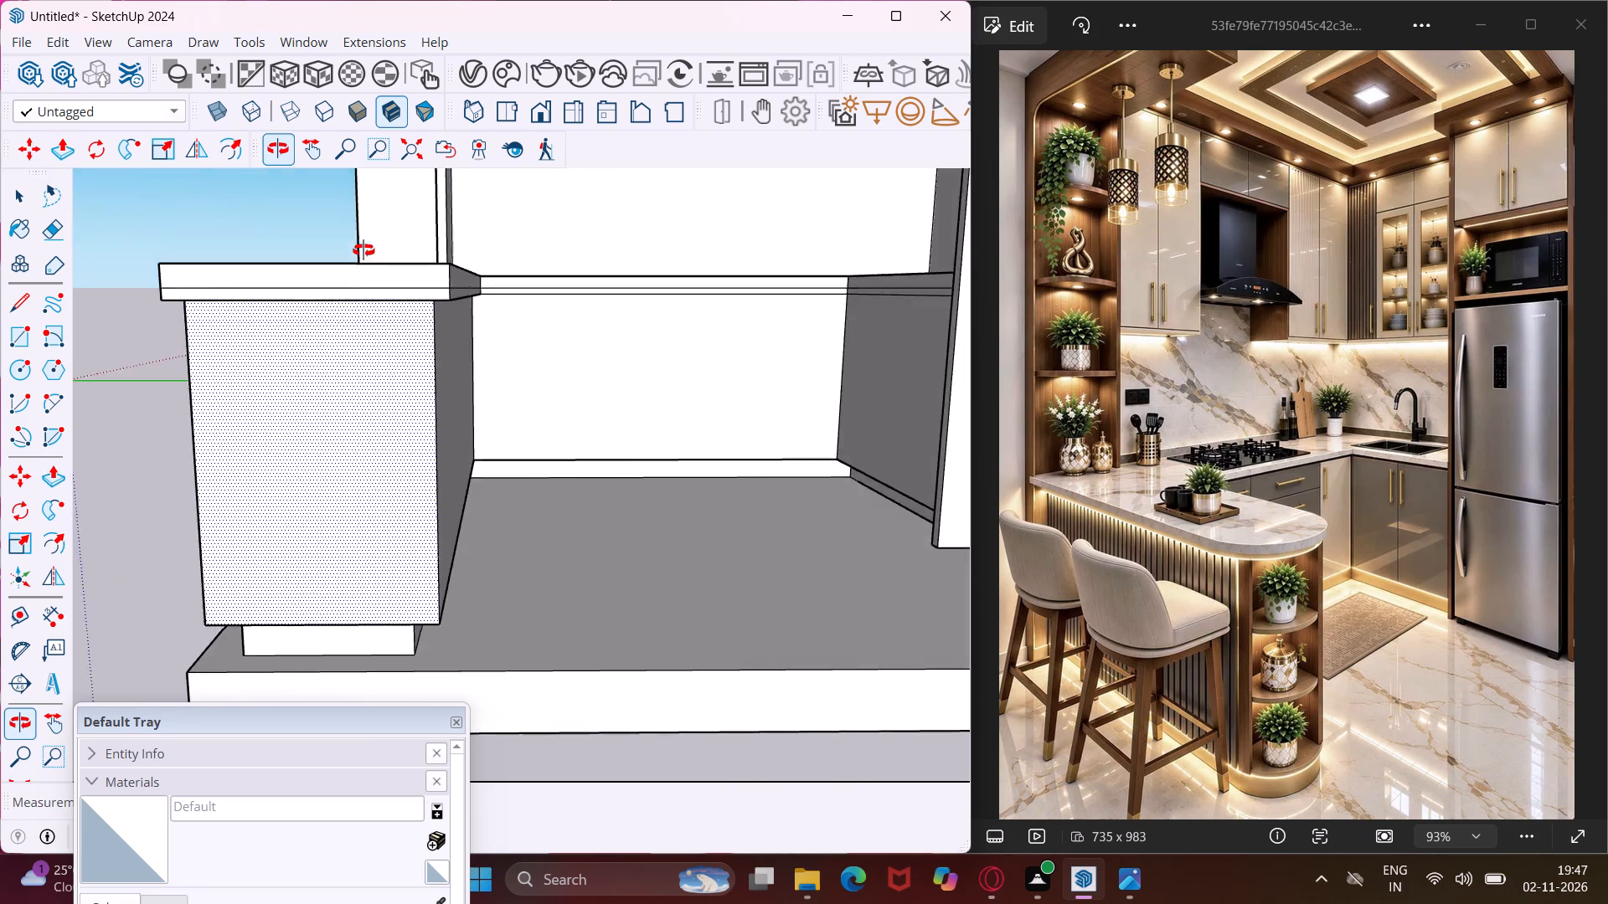
pyautogui.moveTo(363, 250); pyautogui.dragTo(569, 218, button='middle')
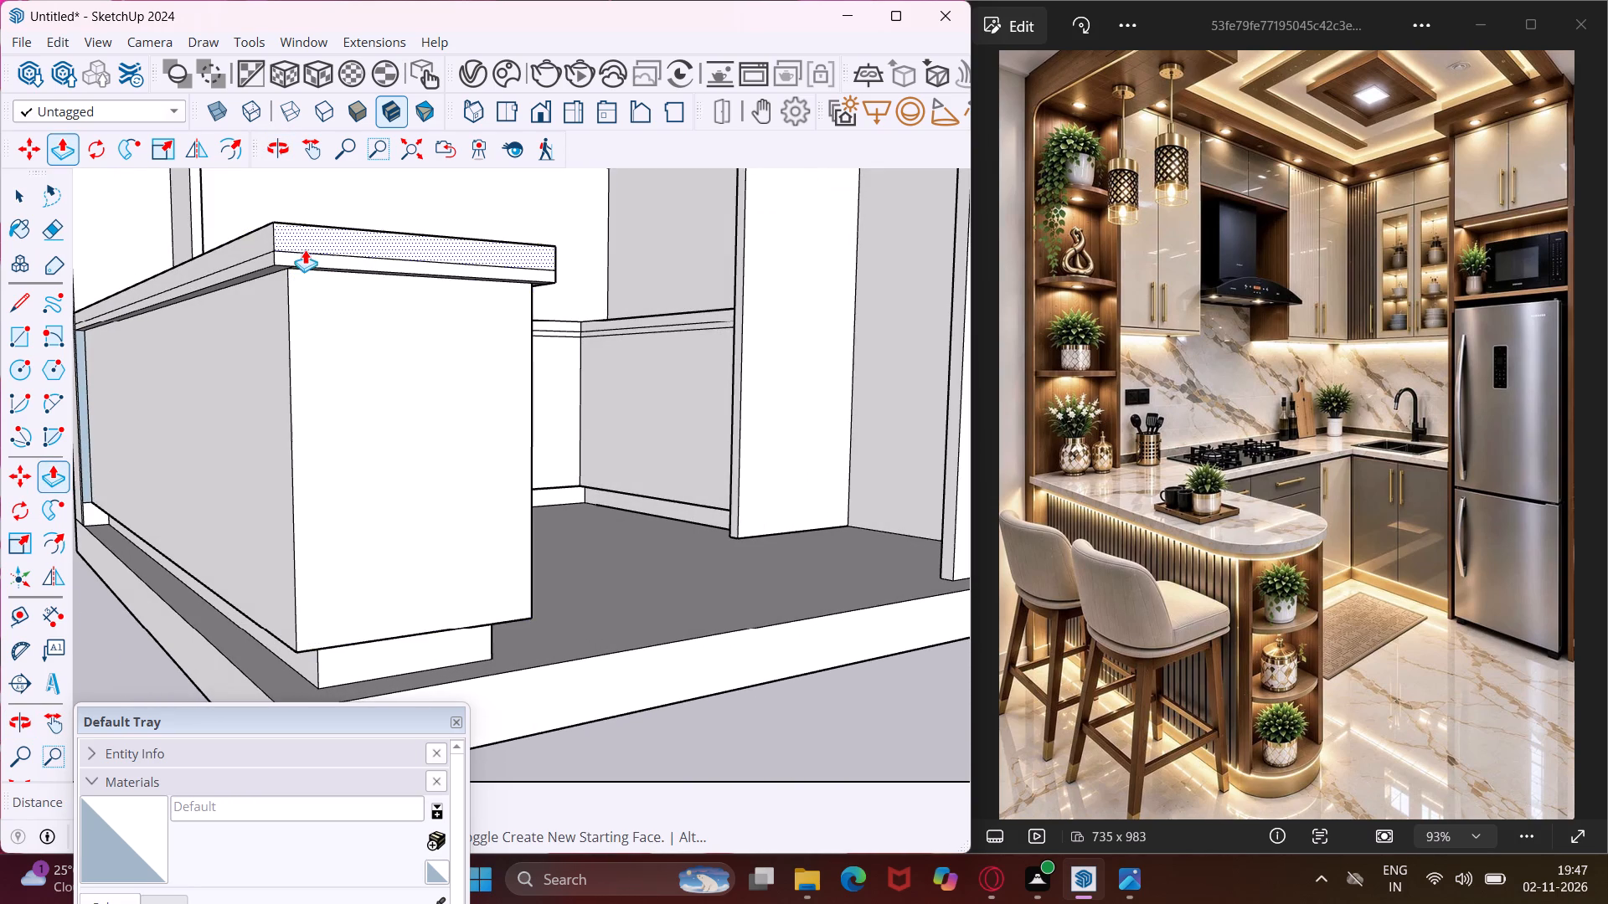
pyautogui.scroll(6, 302, 249)
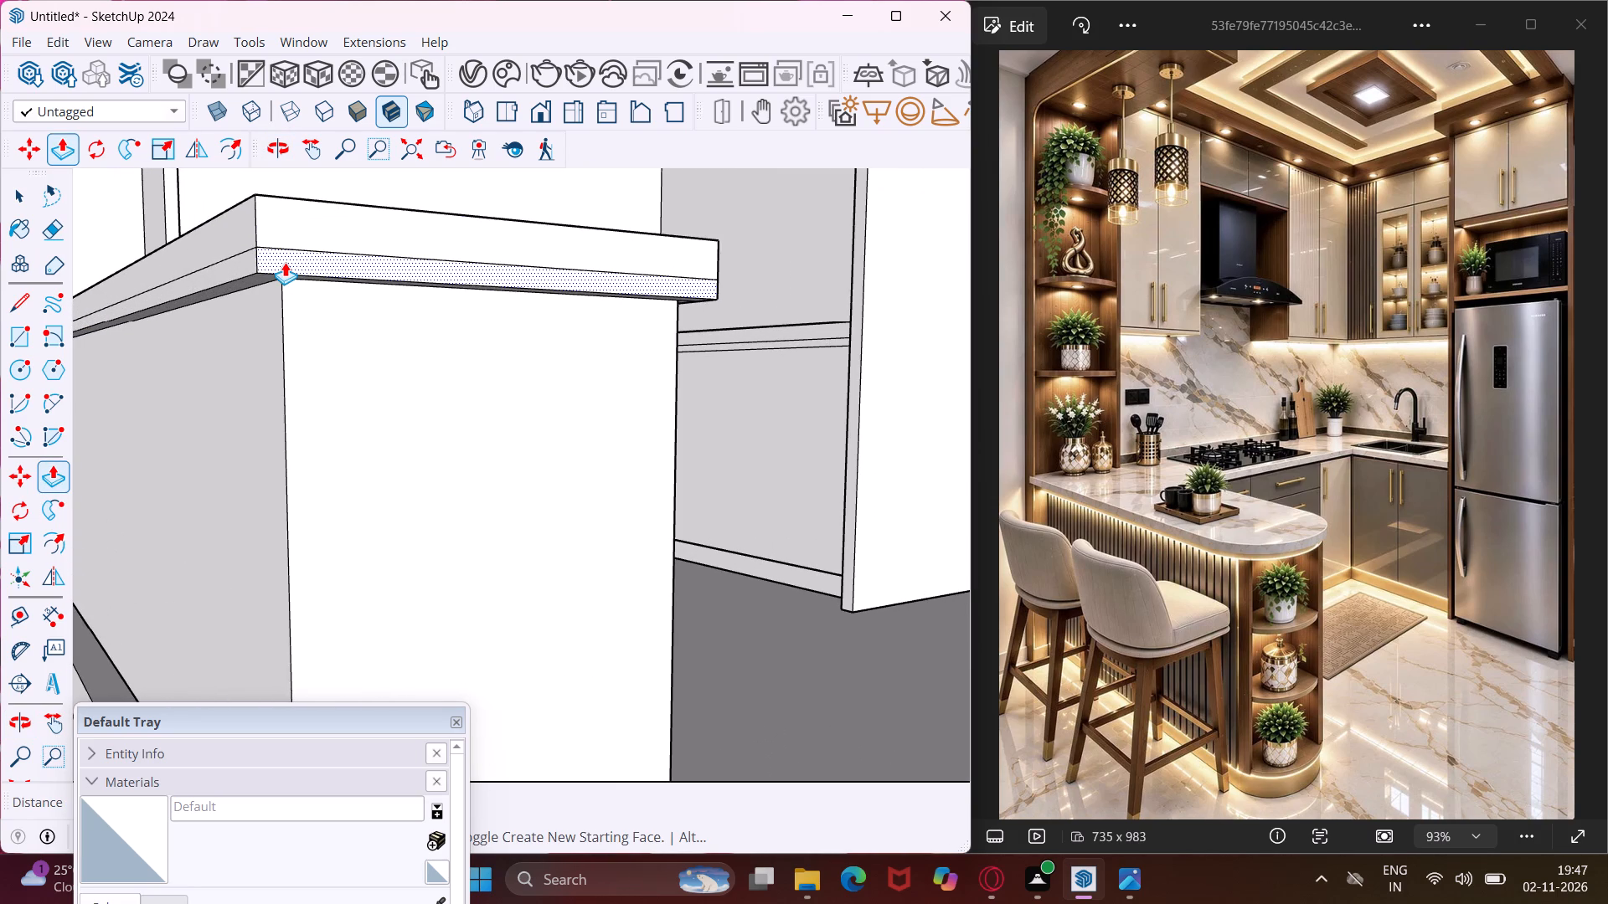
pyautogui.scroll(-4, 285, 262)
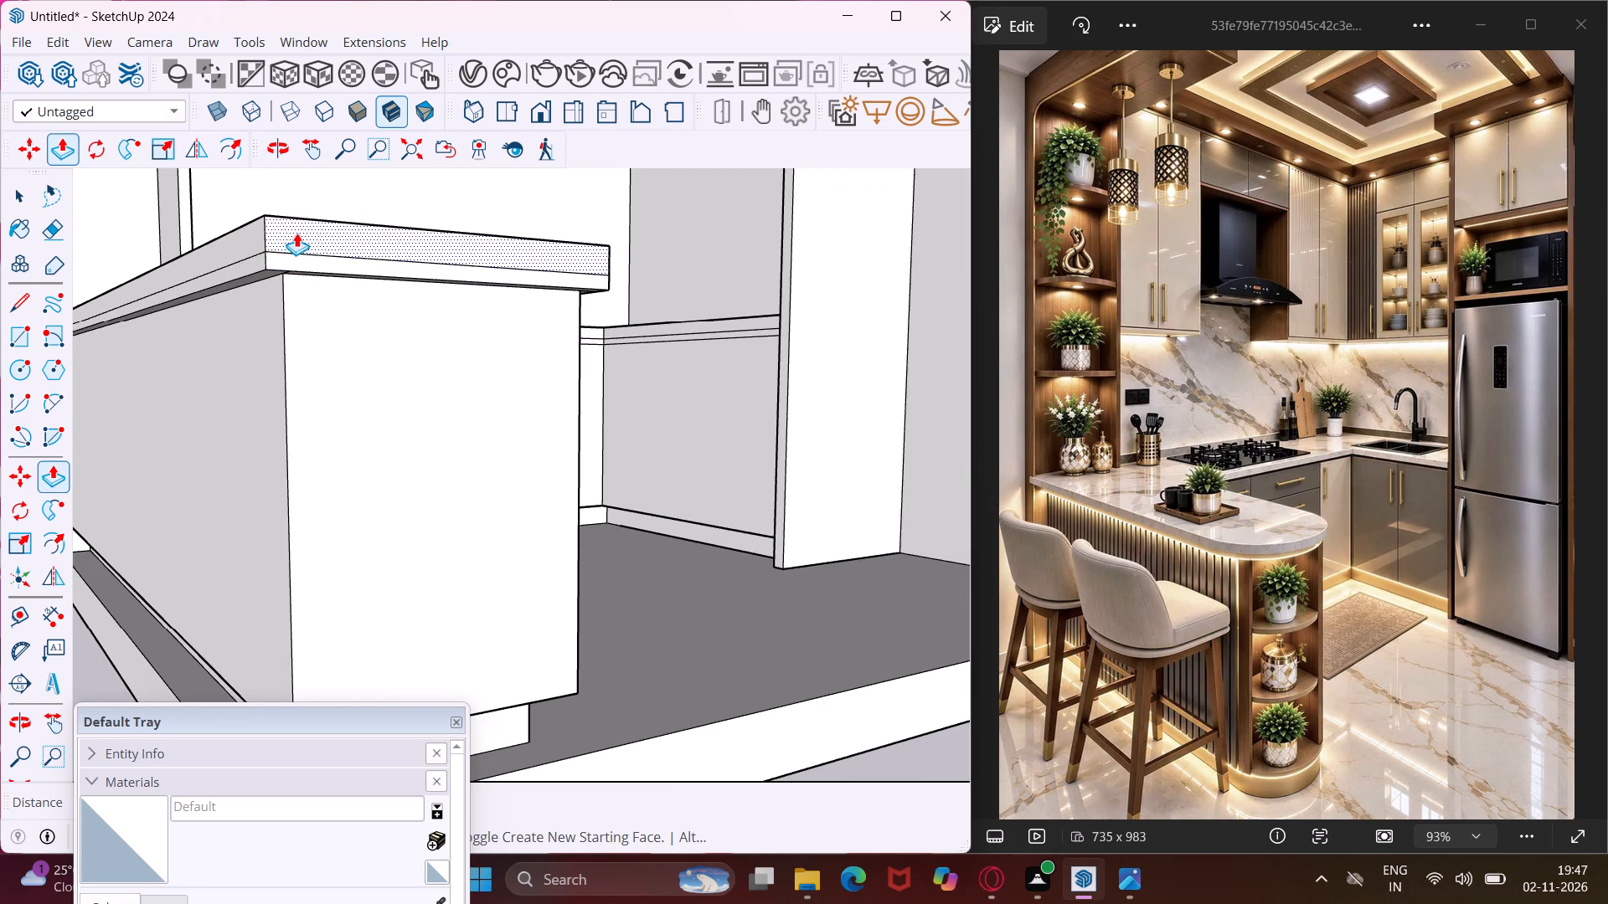
pyautogui.scroll(-5, 294, 249)
pyautogui.moveTo(297, 267); pyautogui.dragTo(310, 391, button='middle')
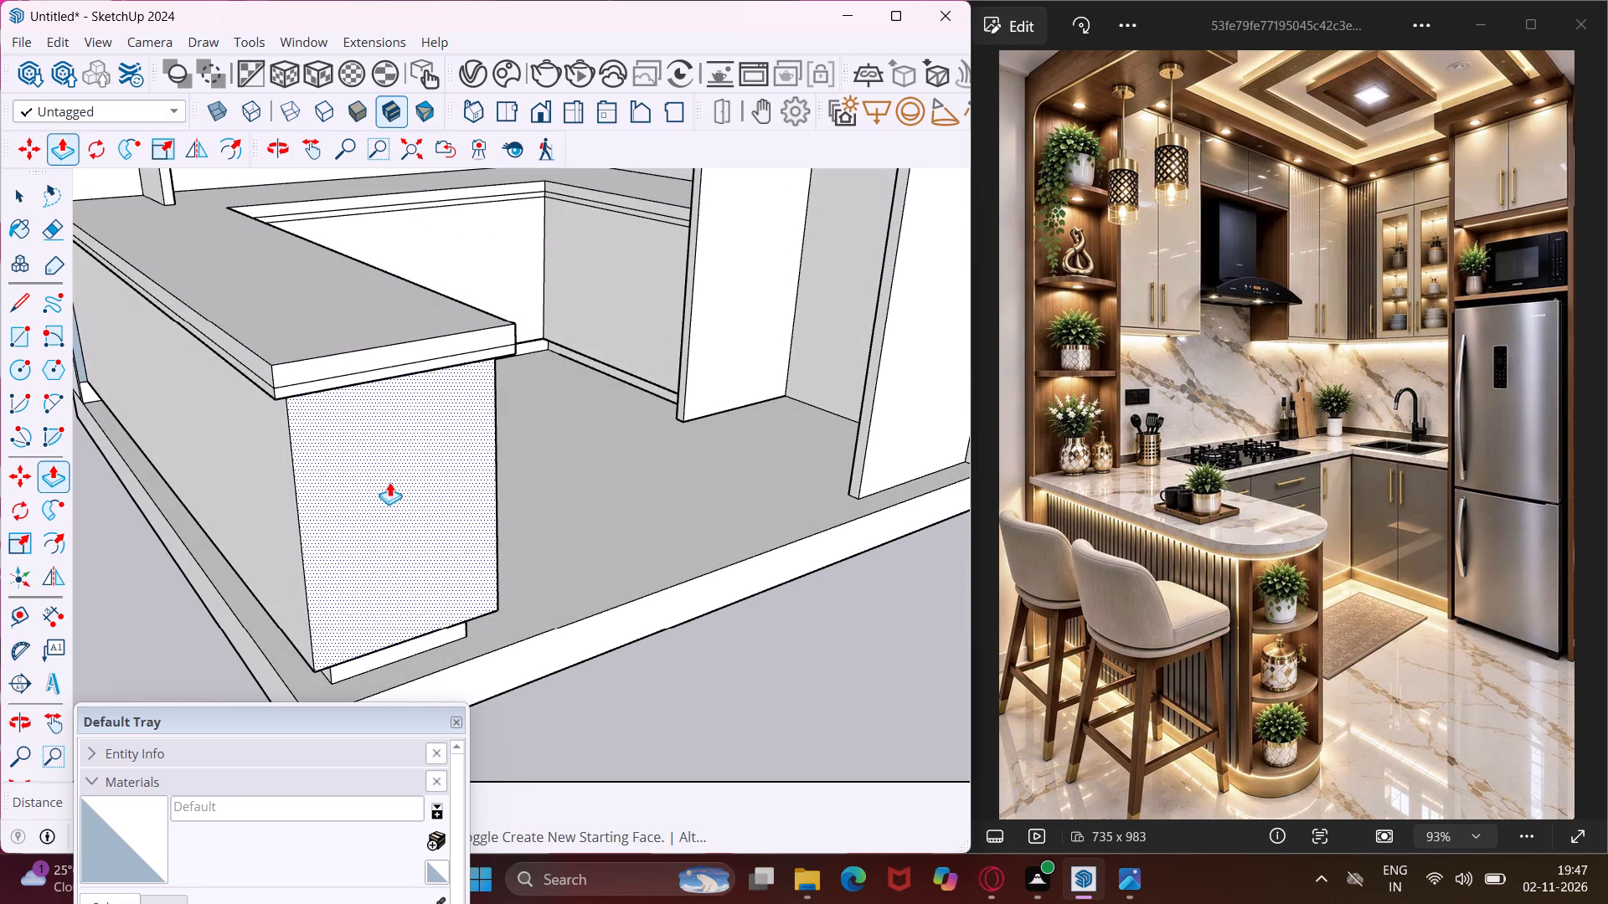
pyautogui.press('Escape')
pyautogui.press('space')
# Start a two-point arc on the peninsula countertop's outer long edge near its free end.
pyautogui.scroll(-4, 328, 383)
pyautogui.moveTo(313, 379); pyautogui.dragTo(286, 480, button='middle')
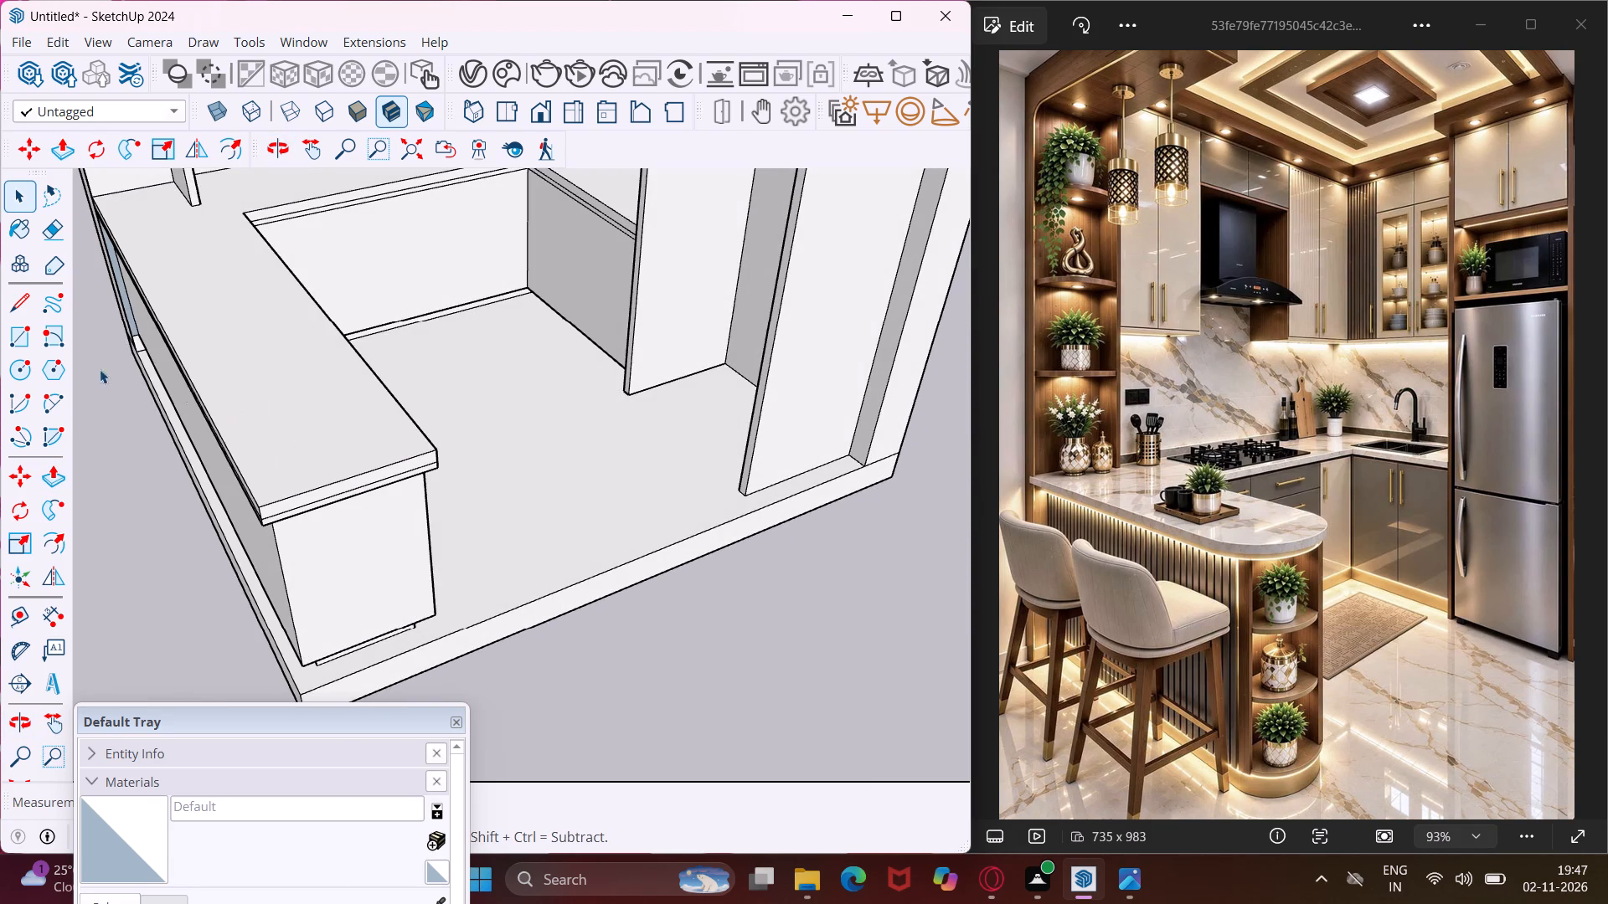
pyautogui.click(48, 415)
pyautogui.moveTo(263, 468); pyautogui.dragTo(236, 531, button='middle')
pyautogui.scroll(7, 236, 531)
pyautogui.click(210, 519)
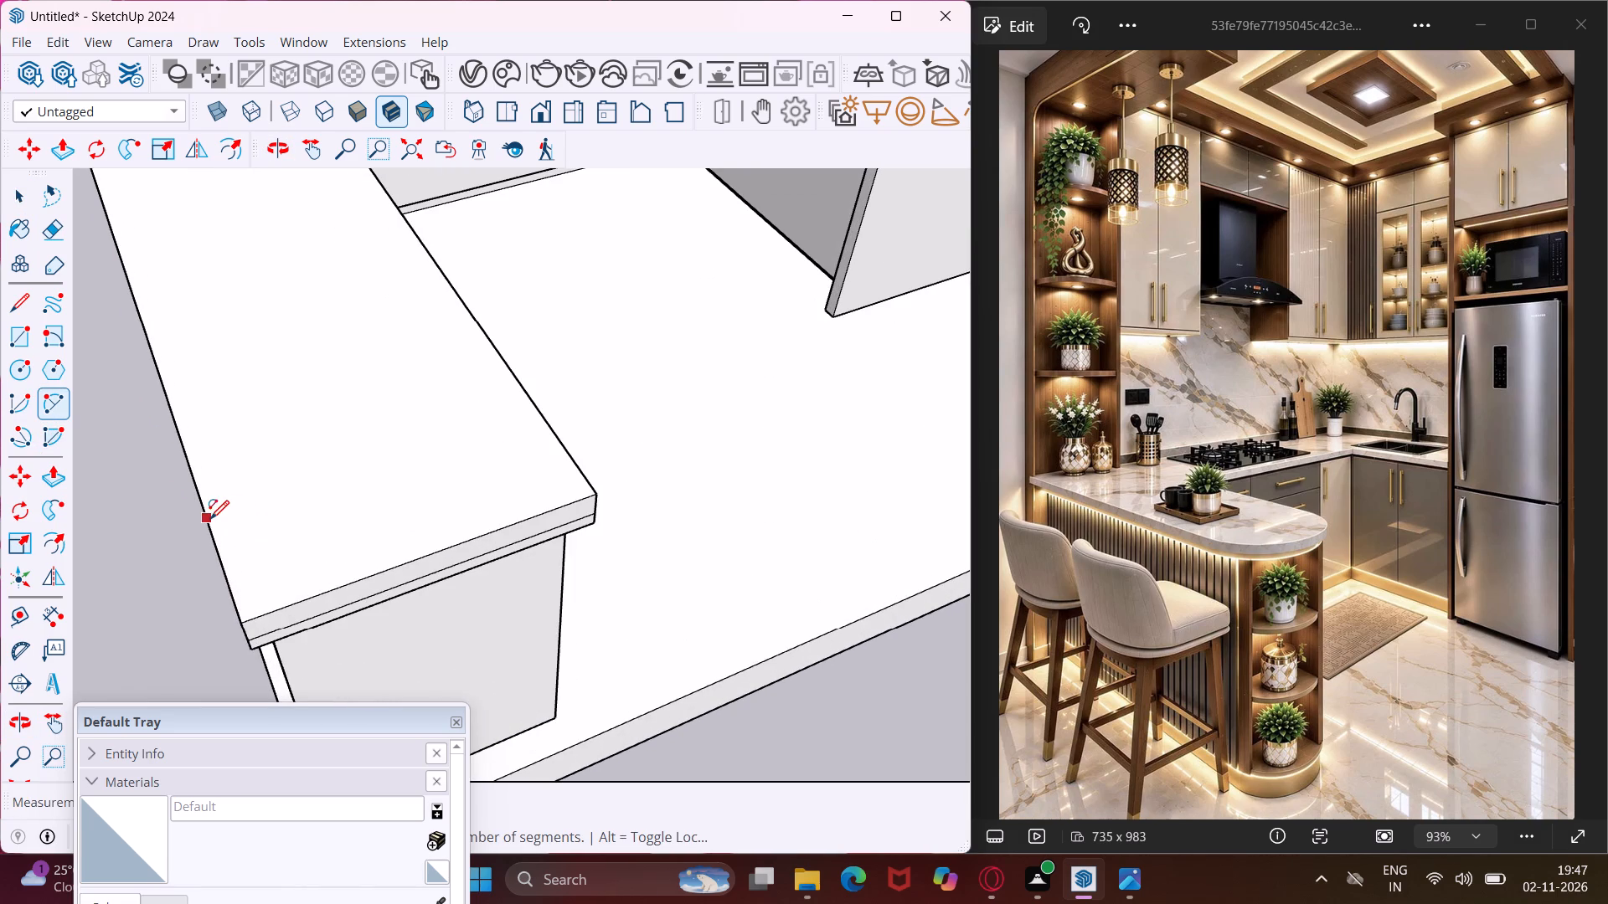
# Finish the two-point arc at the countertop's inner long edge, bulging toward the free end with a radius of about 1' 15/16".
pyautogui.click(535, 412)
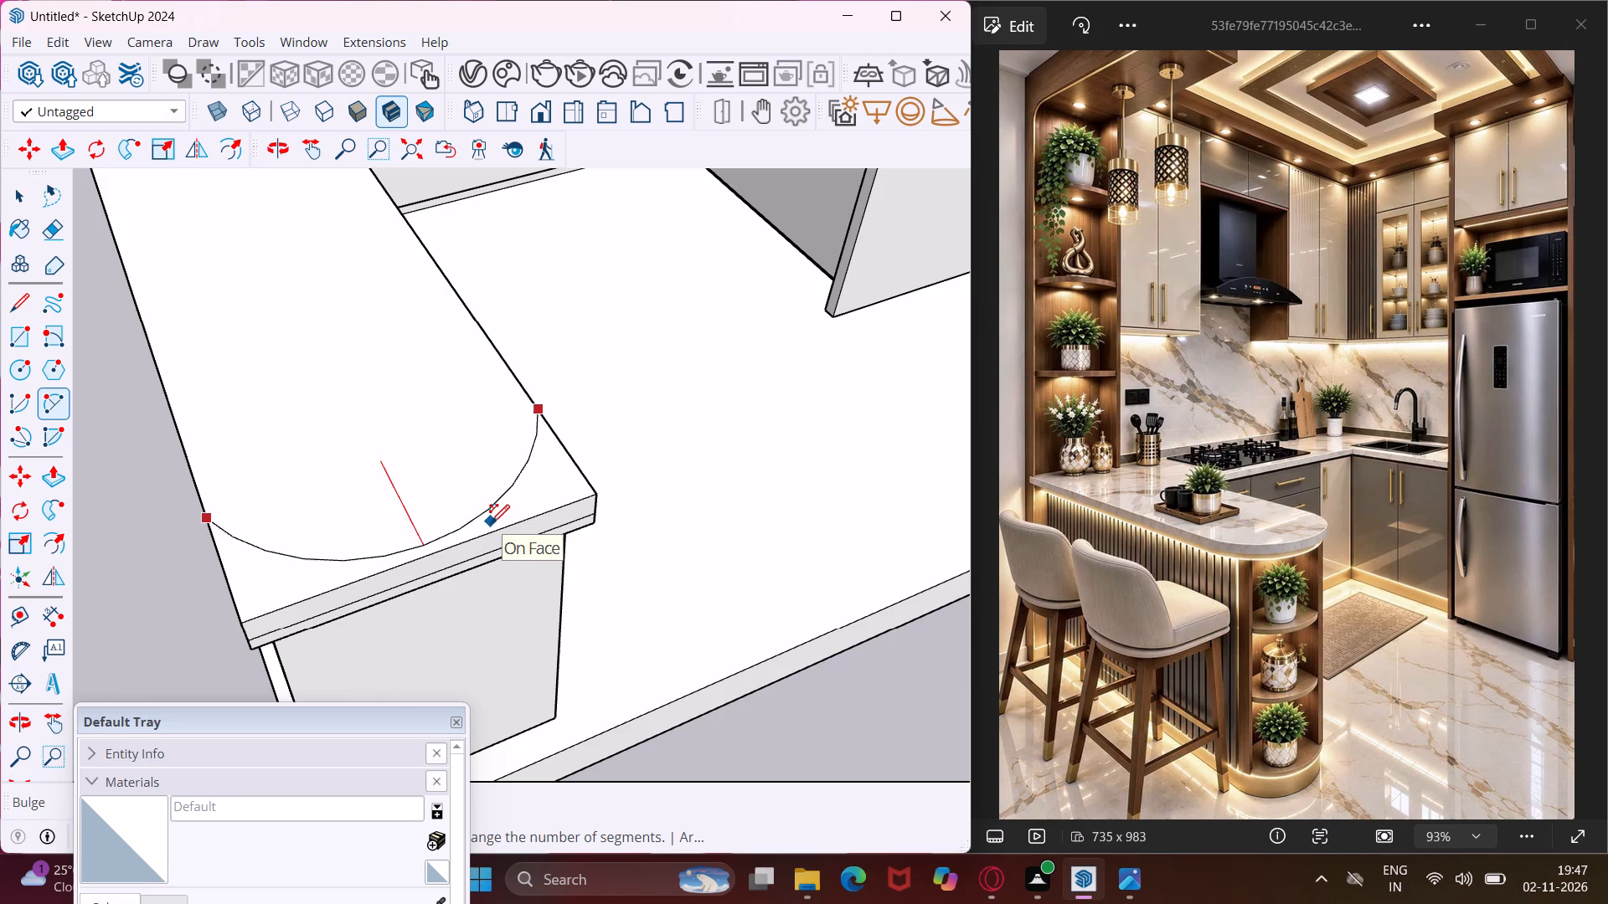
pyautogui.click(491, 523)
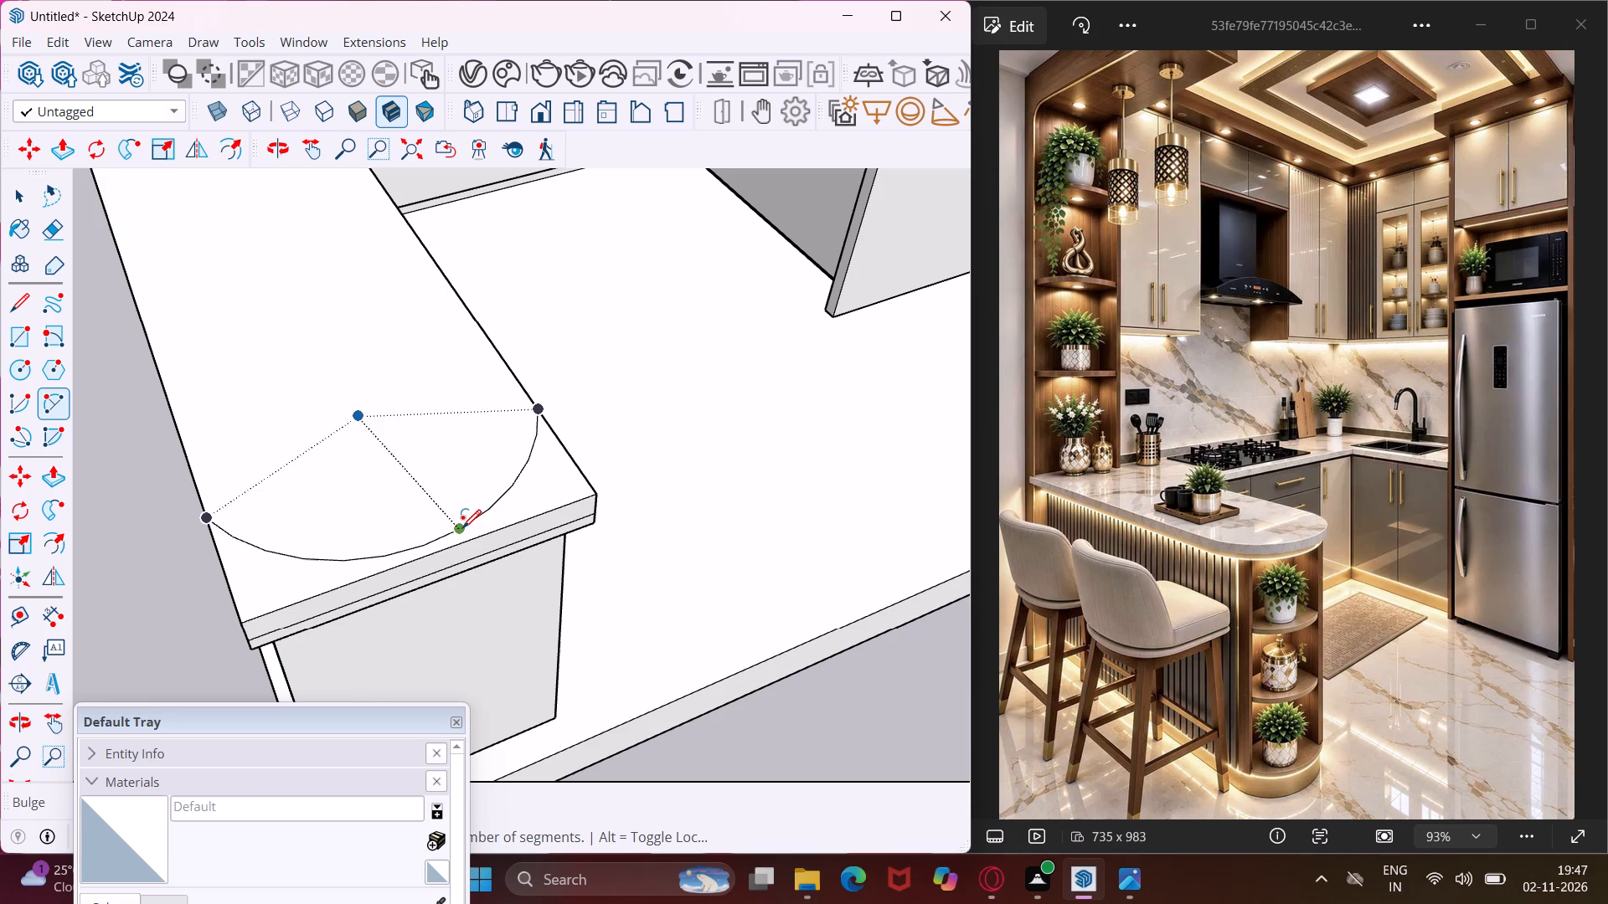
pyautogui.press('Escape')
pyautogui.press('space')
# Set the countertop arc's segment count to 100.
pyautogui.click(460, 526)
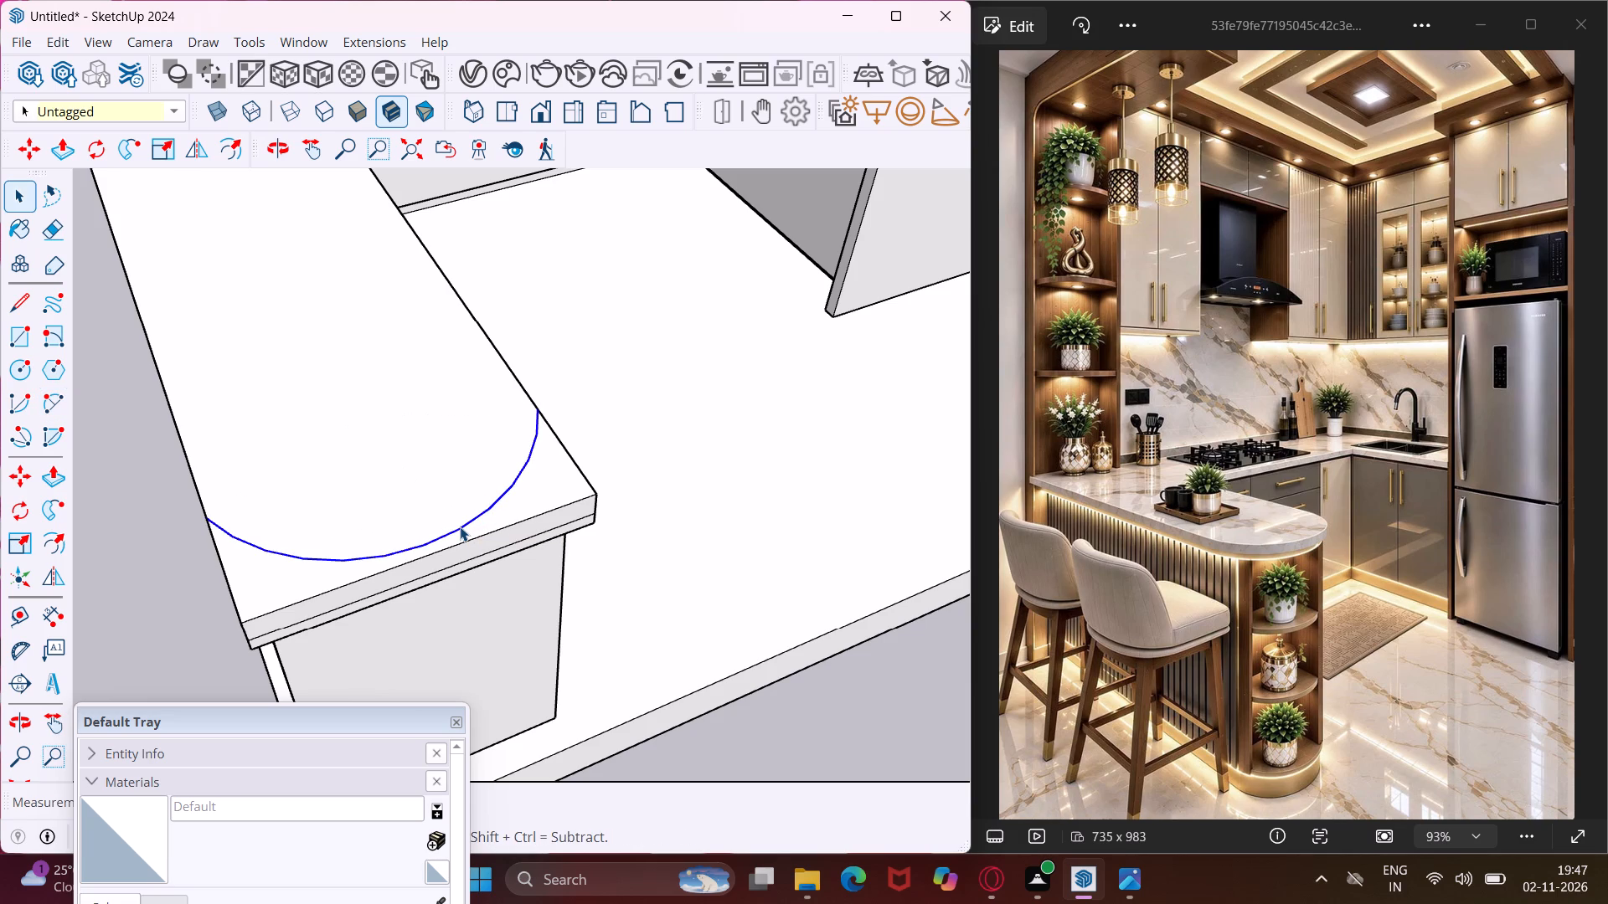
pyautogui.rightClick(460, 526)
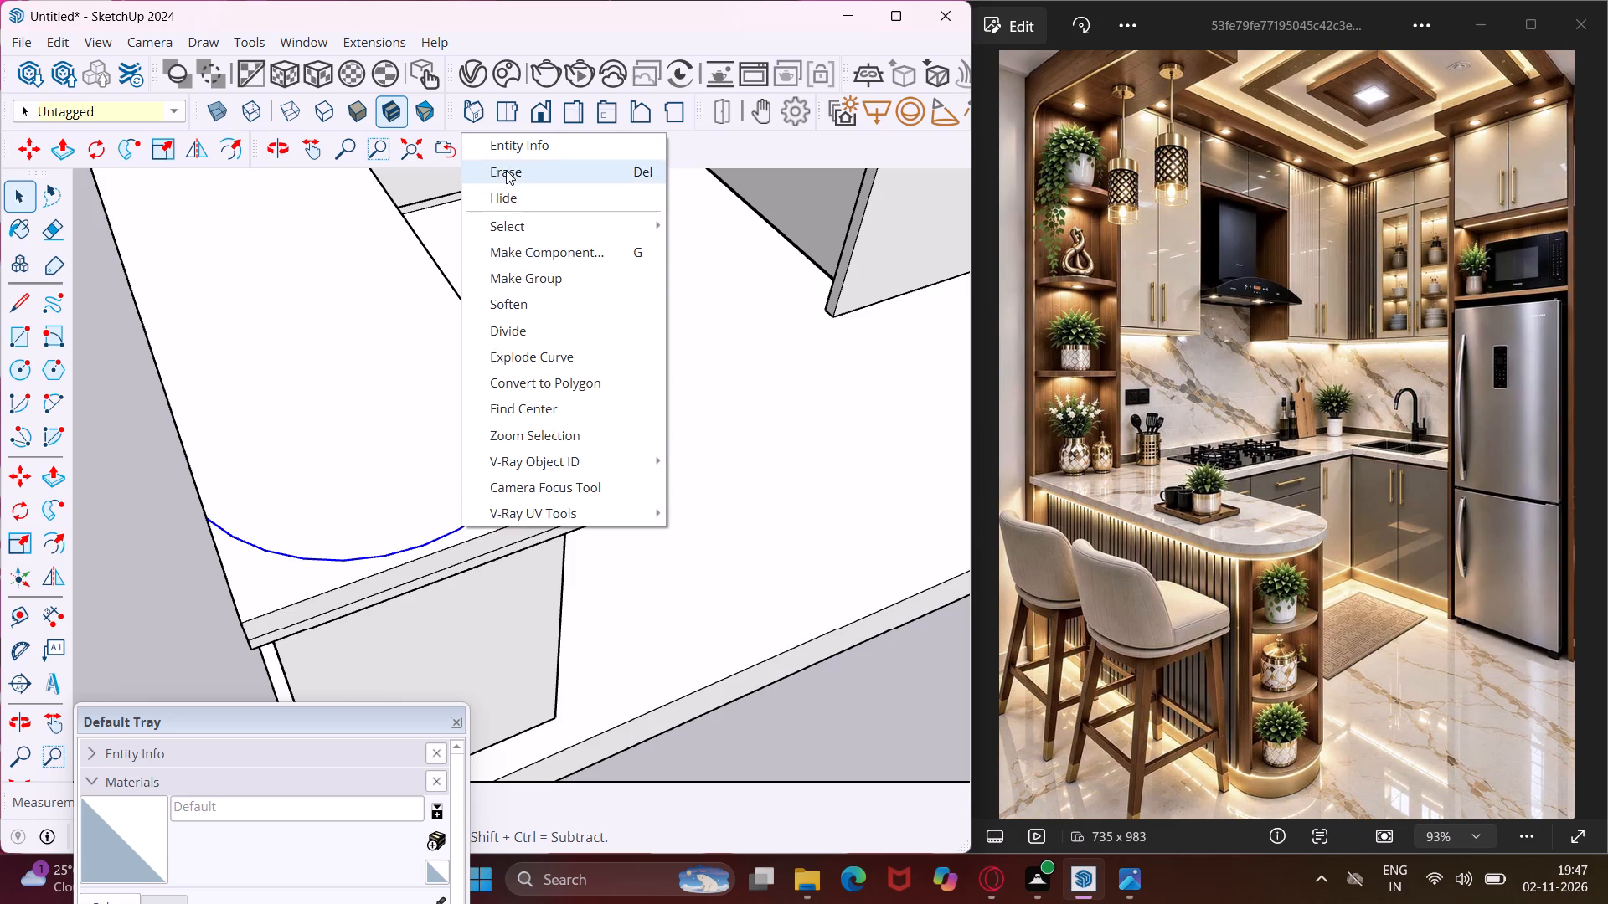
pyautogui.click(506, 151)
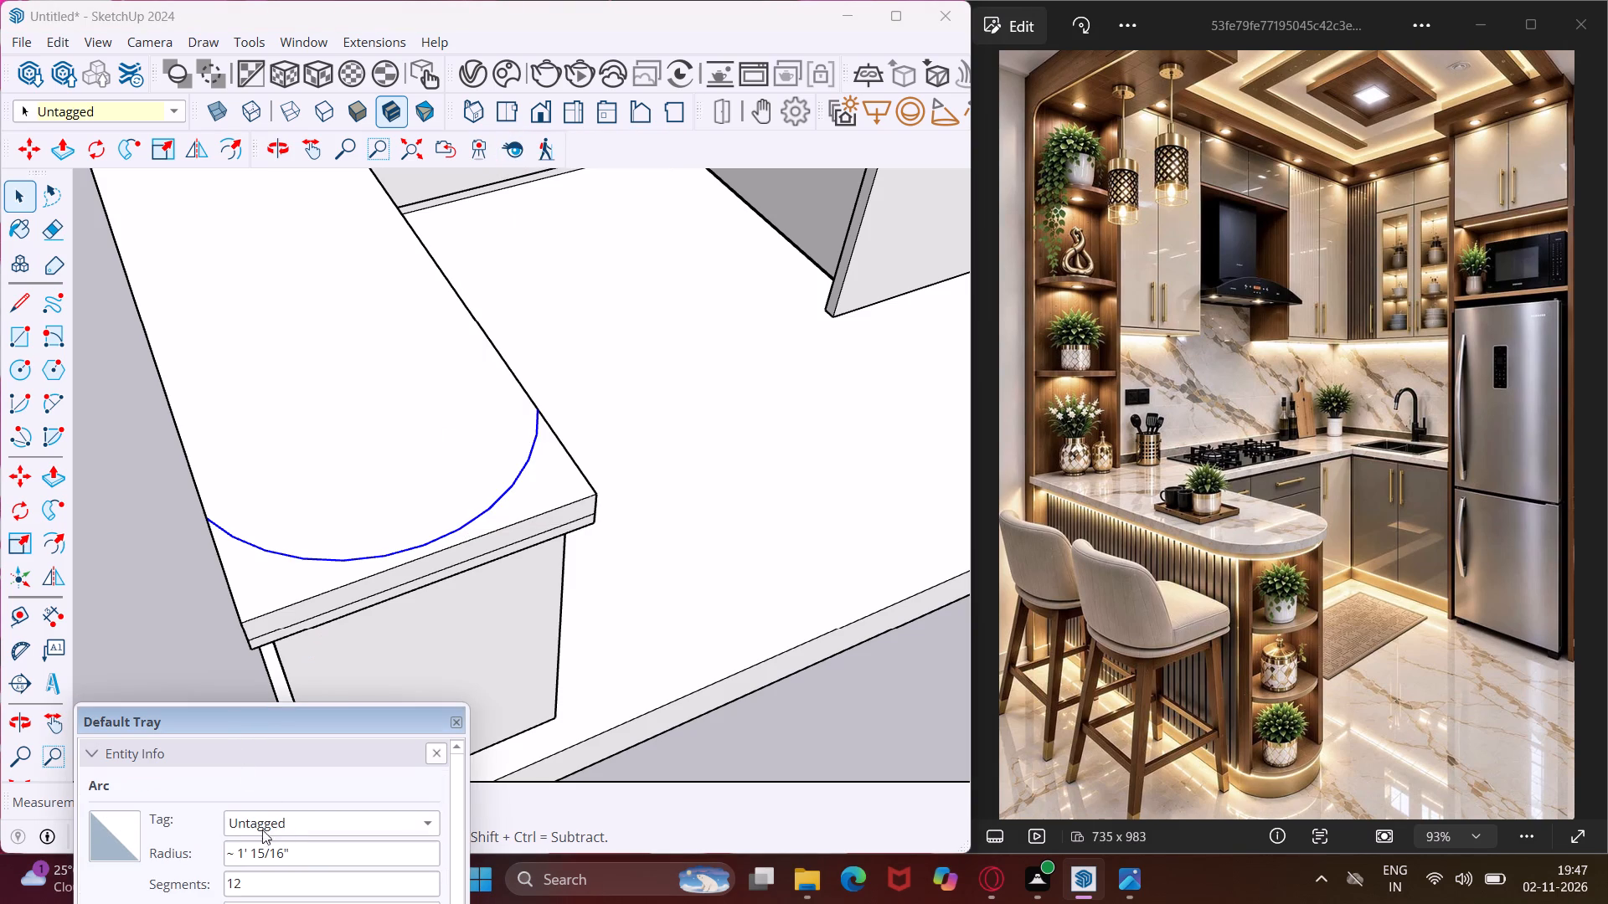
pyautogui.click(261, 880)
pyautogui.press('BackSpace')
pyautogui.press('BackSpace')
pyautogui.write('100')
pyautogui.press('Return')
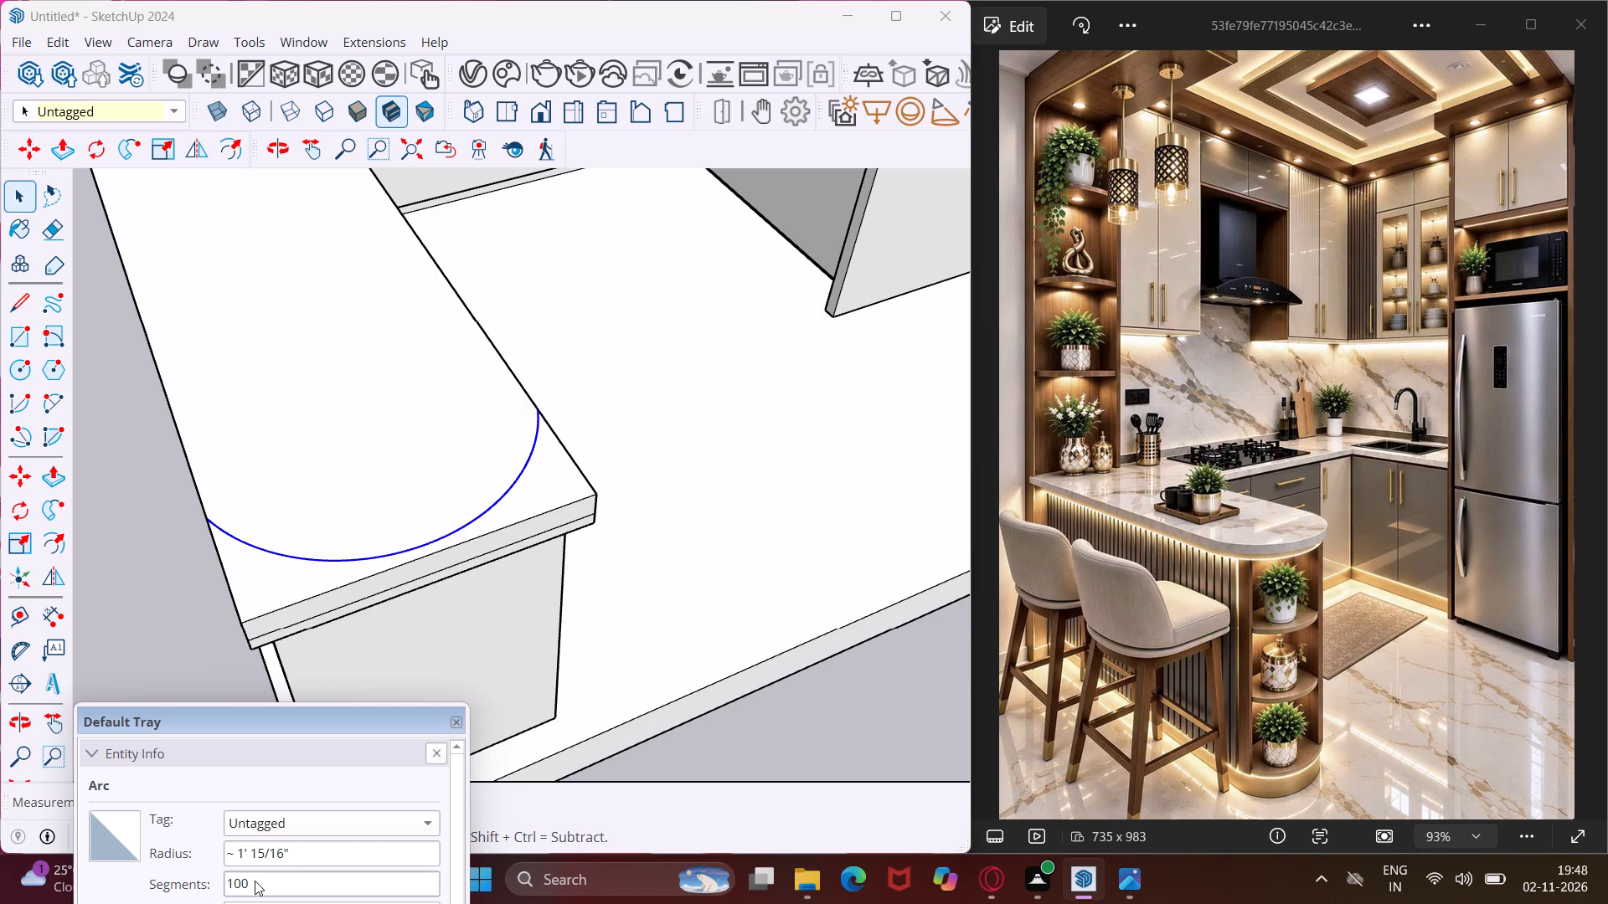
# Push/Pull the countertop end face outside the arc down 2" to round the peninsula's upper slab.
pyautogui.click(240, 586)
pyautogui.scroll(1, 240, 586)
pyautogui.moveTo(240, 586); pyautogui.dragTo(209, 455, button='middle')
pyautogui.scroll(-6, 209, 455)
pyautogui.moveTo(233, 494); pyautogui.dragTo(242, 534, button='middle')
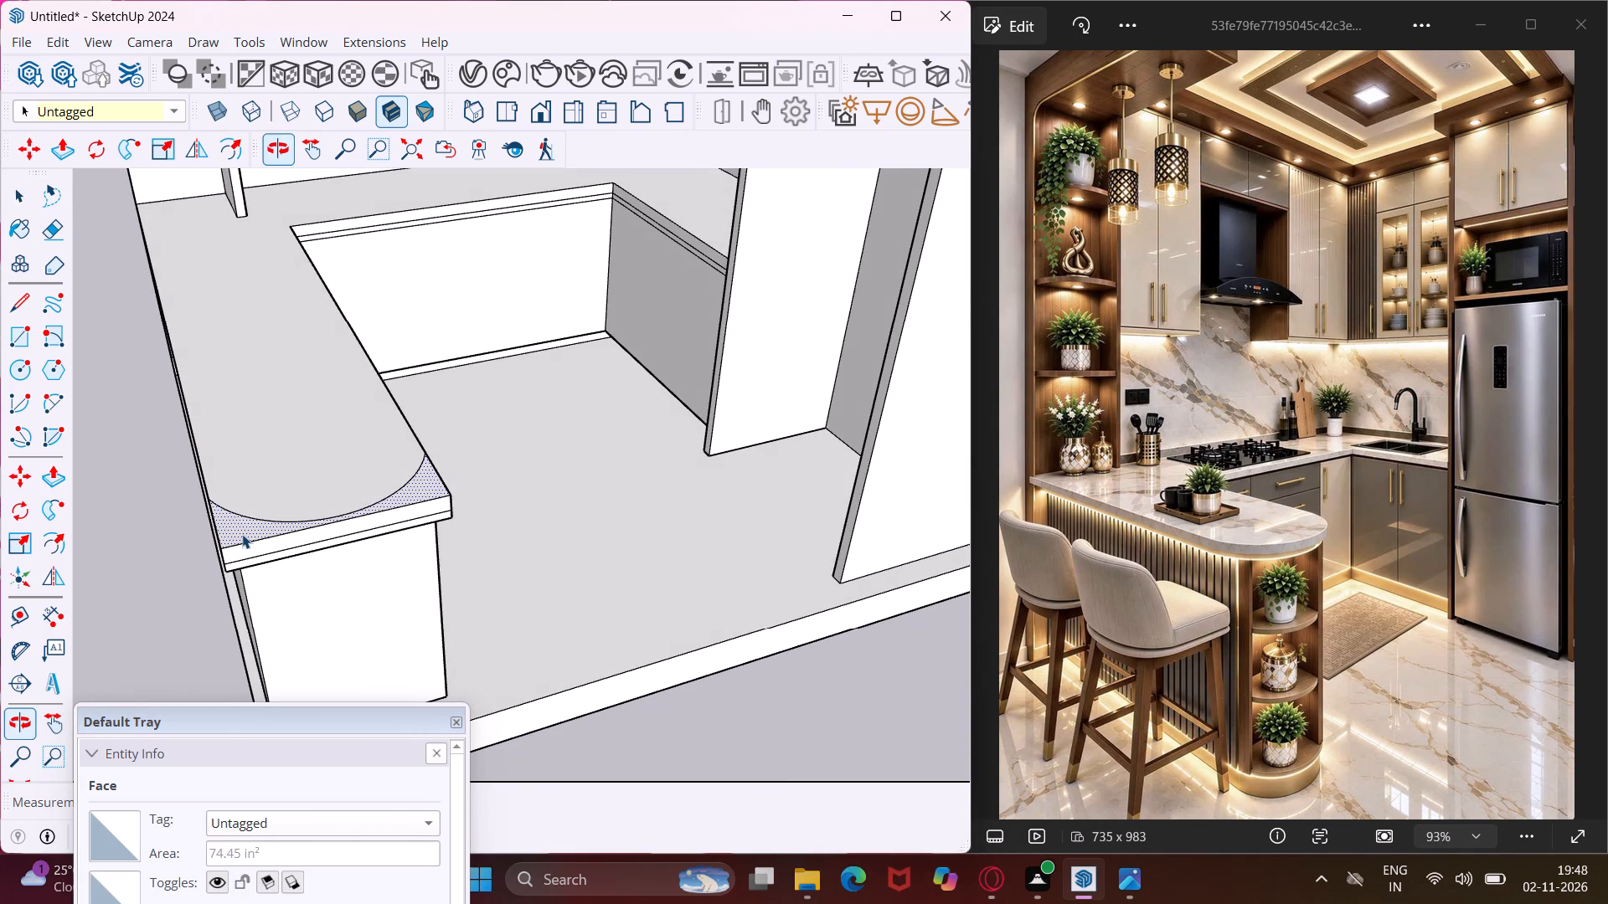
pyautogui.press('p')
pyautogui.click(242, 534)
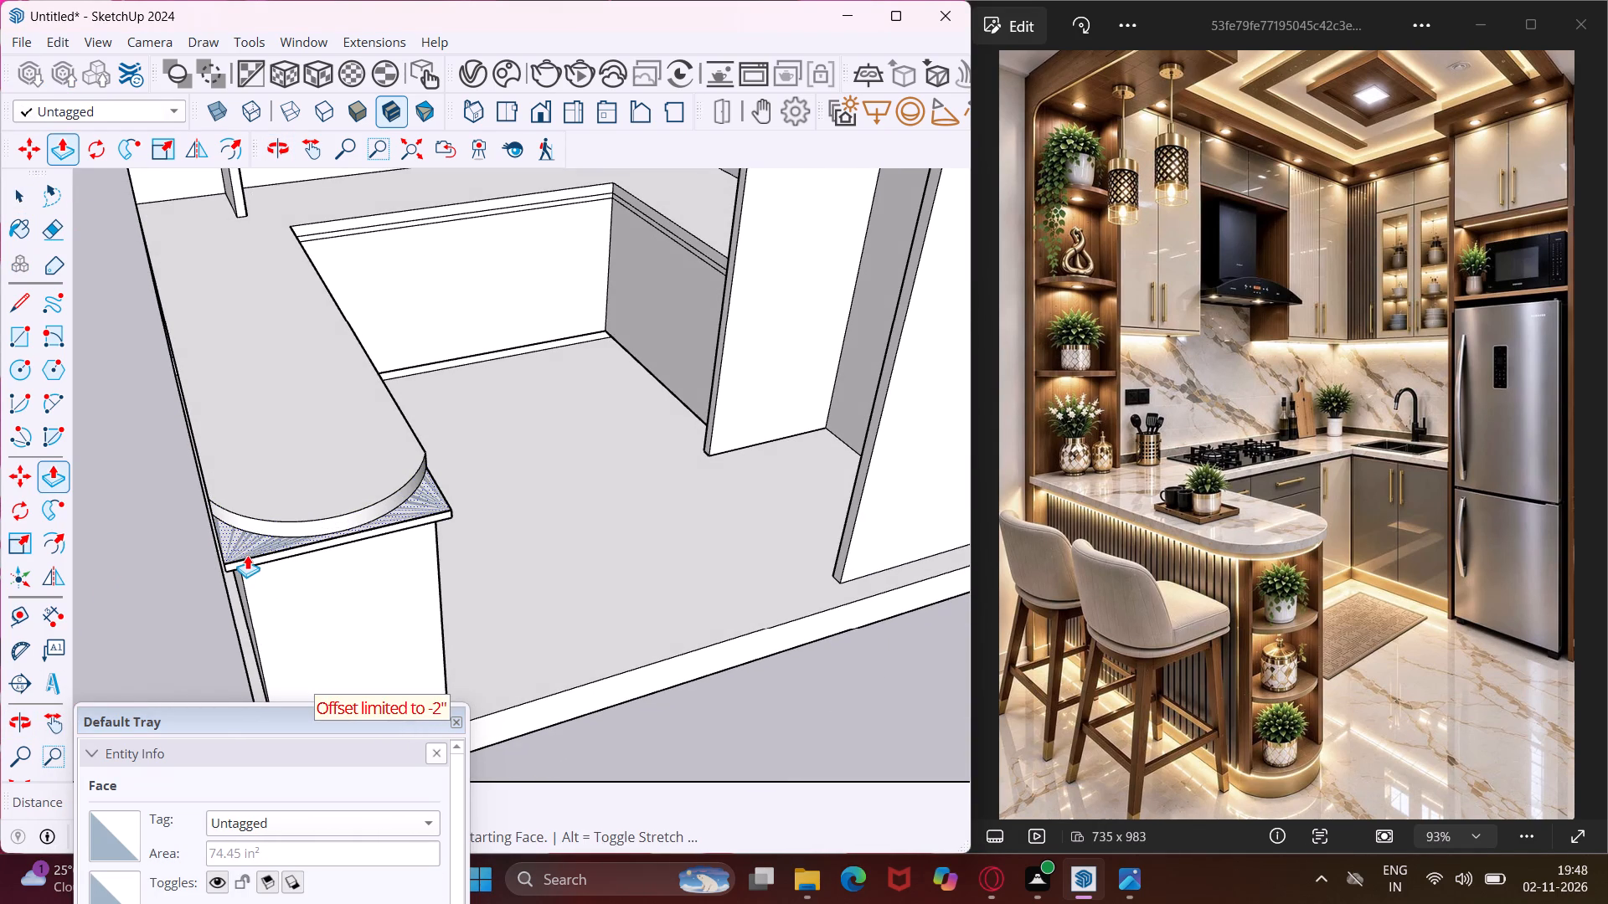
pyautogui.click(248, 556)
pyautogui.scroll(3, 236, 546)
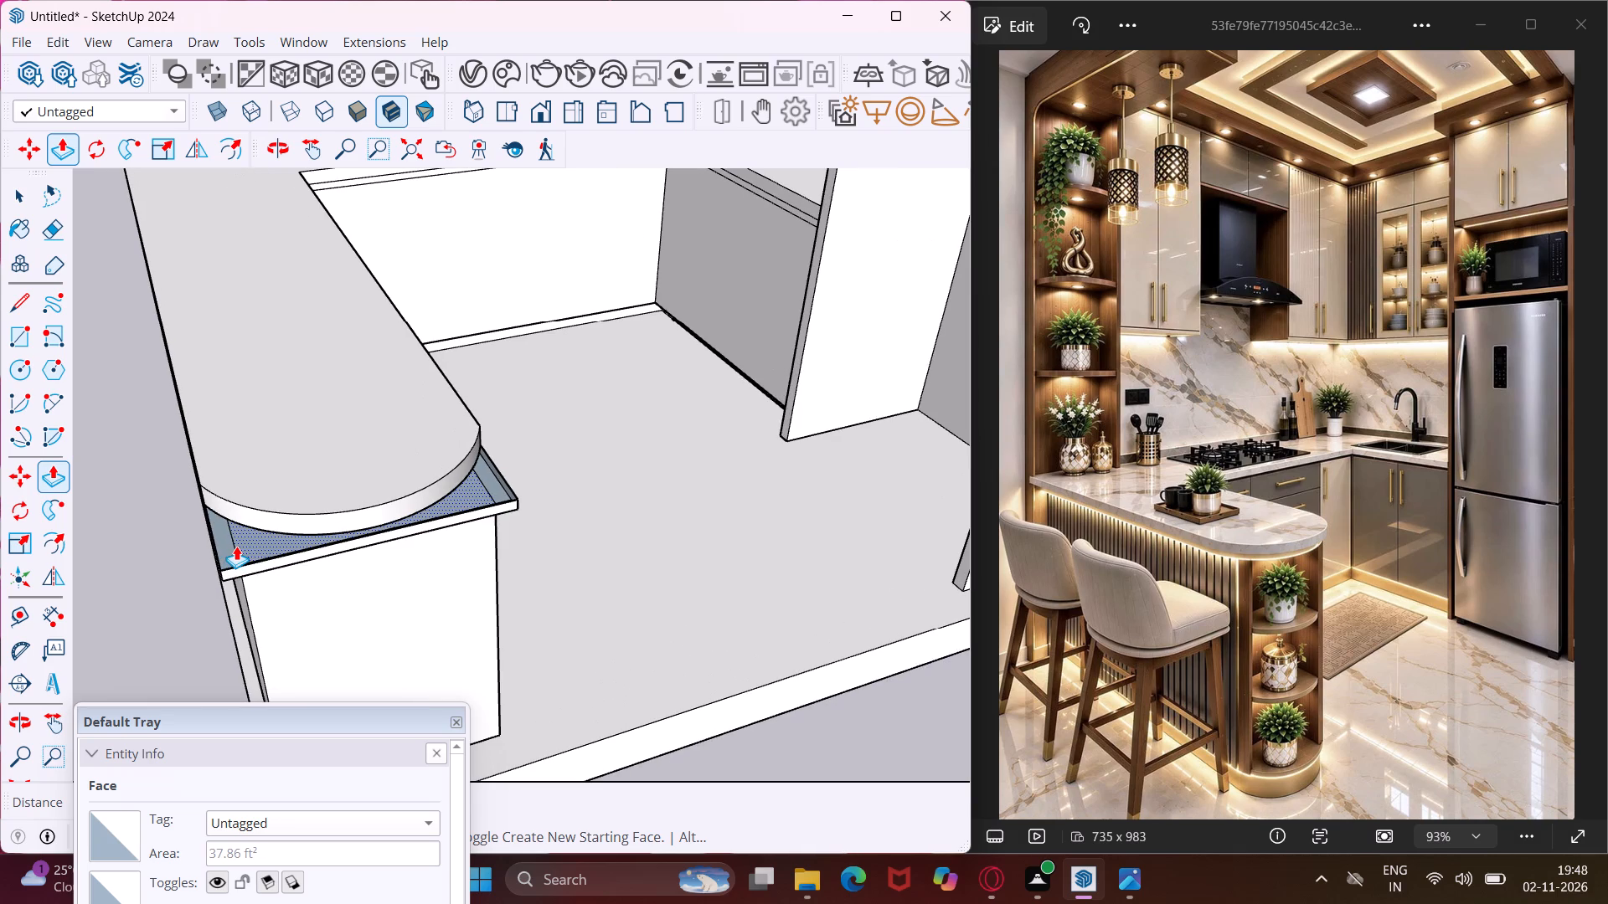
pyautogui.press('Escape')
pyautogui.press('space')
# Draw a two-point arc along the bottom of the rounded edge, closing the exposed end area between the countertop's two long edges.
pyautogui.scroll(4, 236, 546)
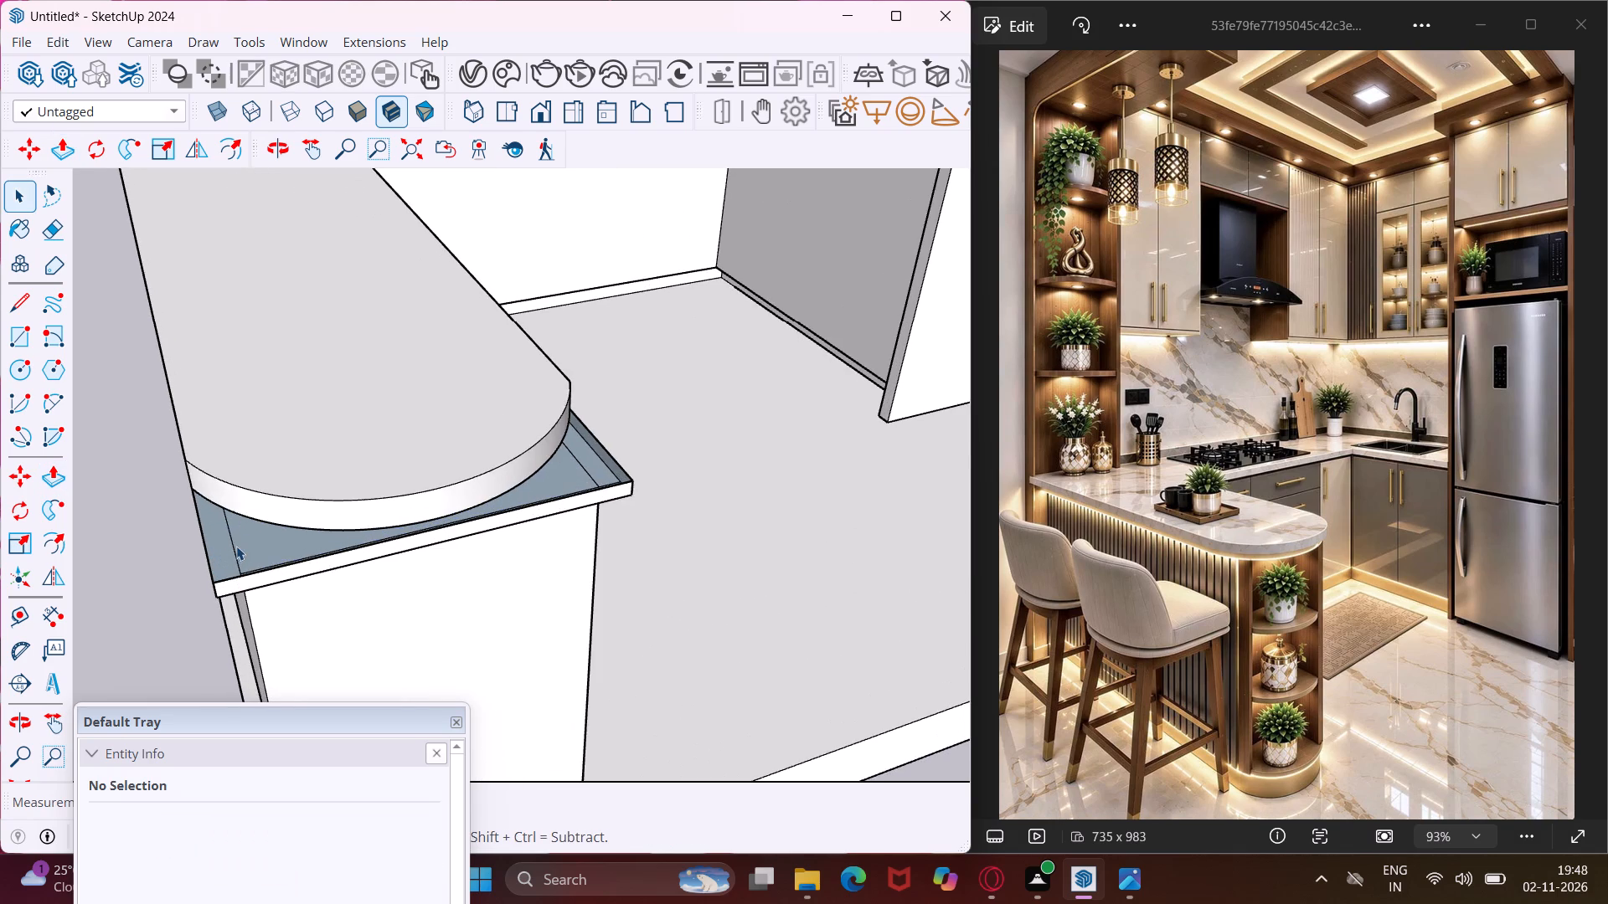
pyautogui.middleClick(236, 546)
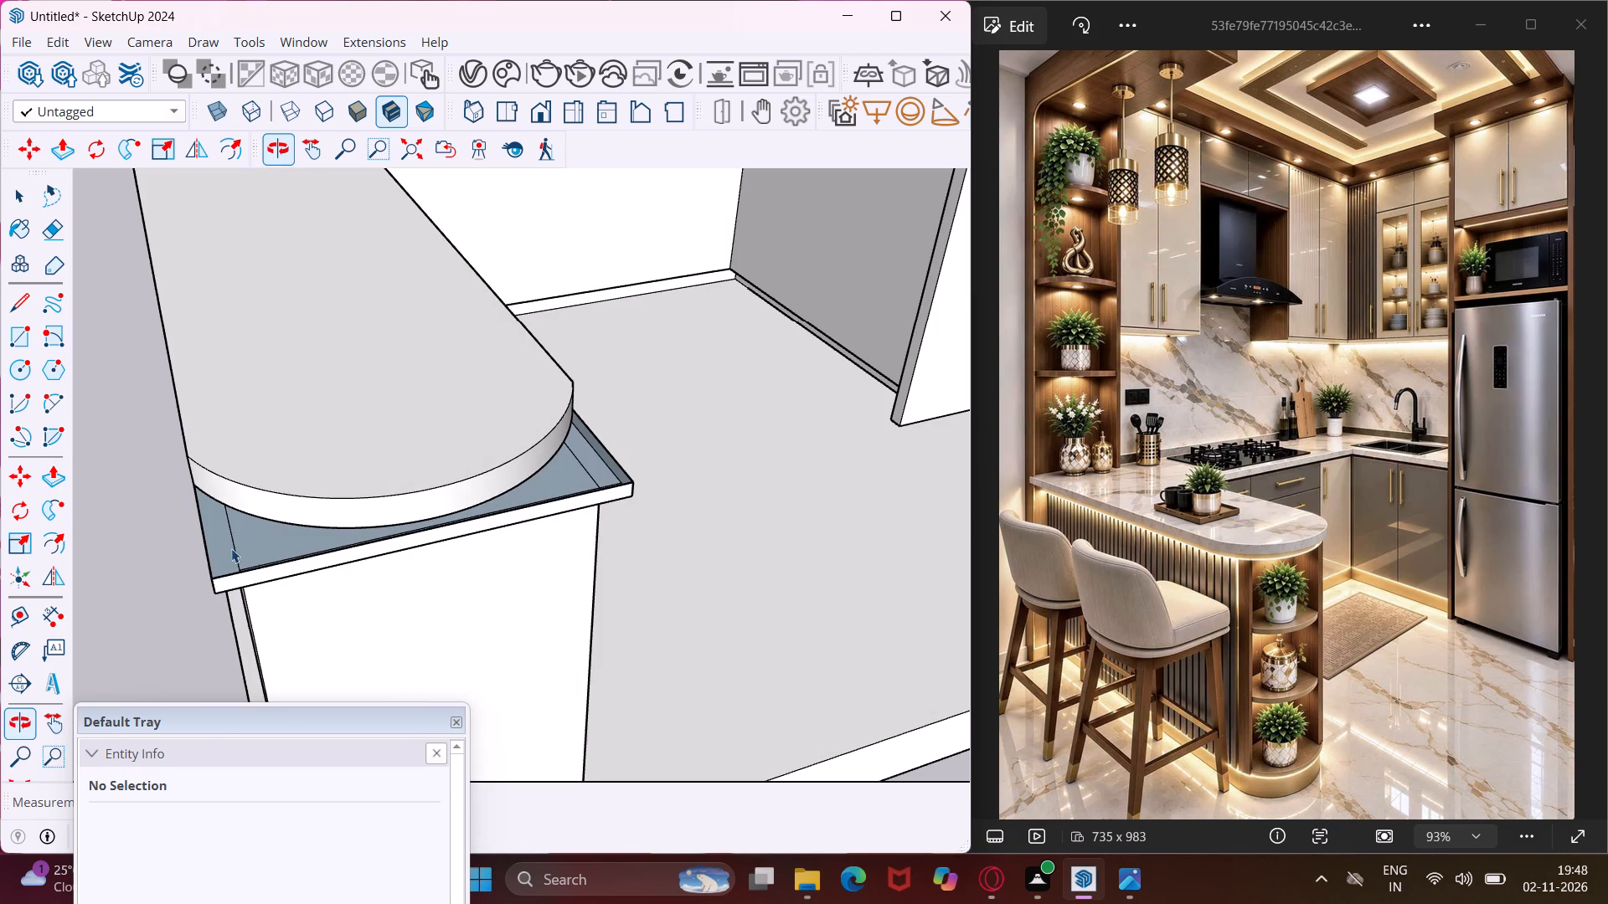
pyautogui.click(55, 416)
pyautogui.scroll(3, 214, 531)
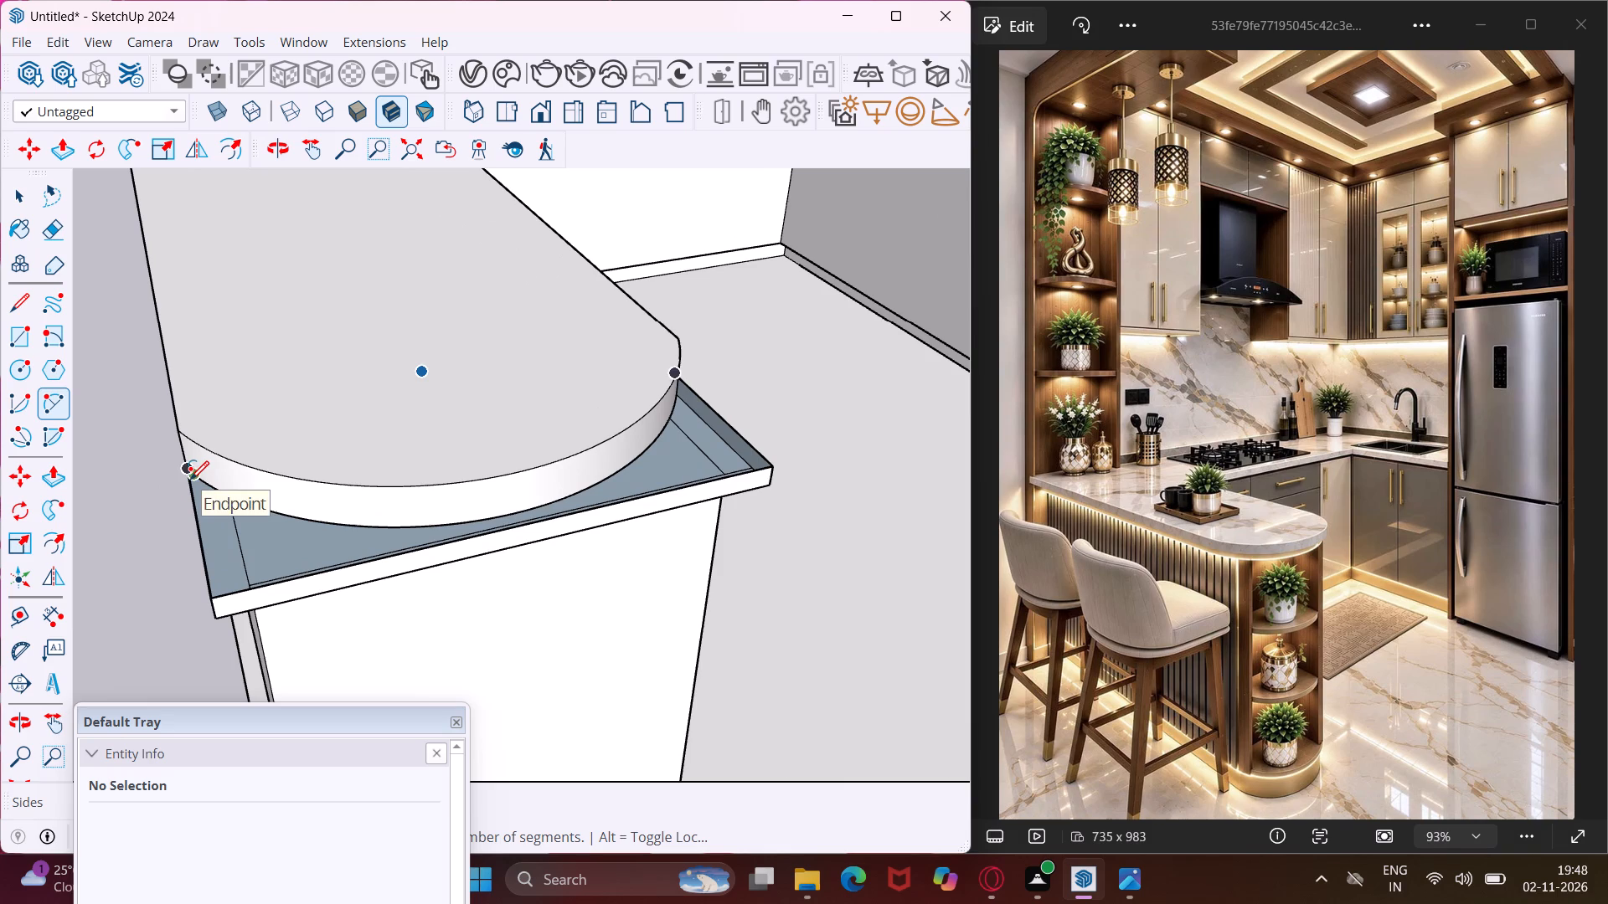
pyautogui.click(188, 477)
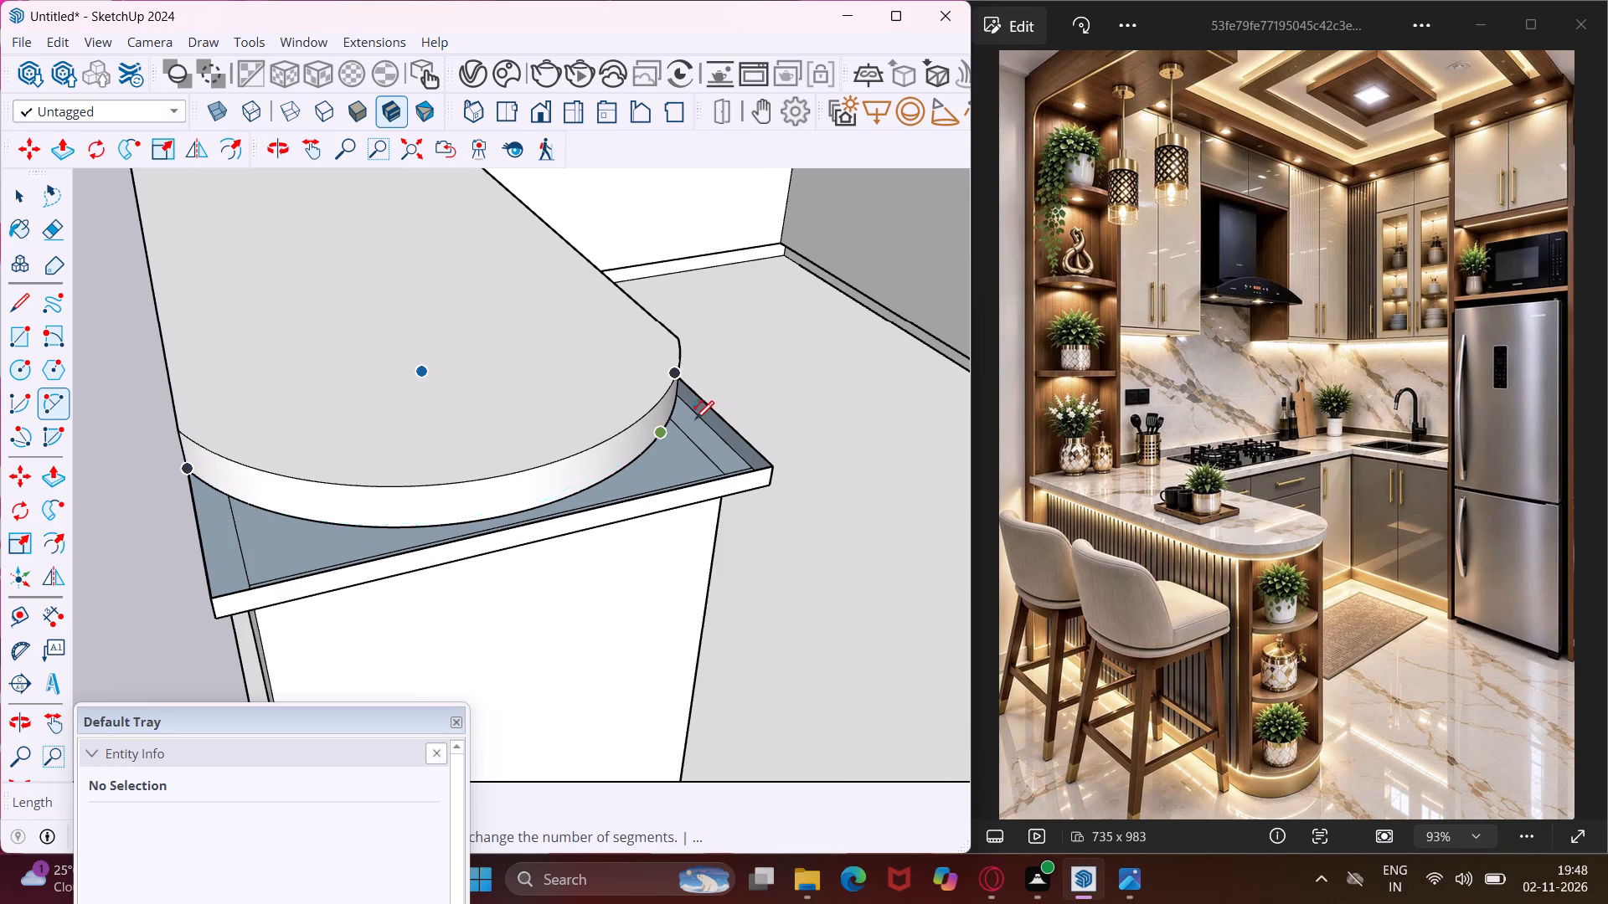
pyautogui.moveTo(689, 373); pyautogui.dragTo(514, 417, button='middle')
pyautogui.scroll(3, 604, 448)
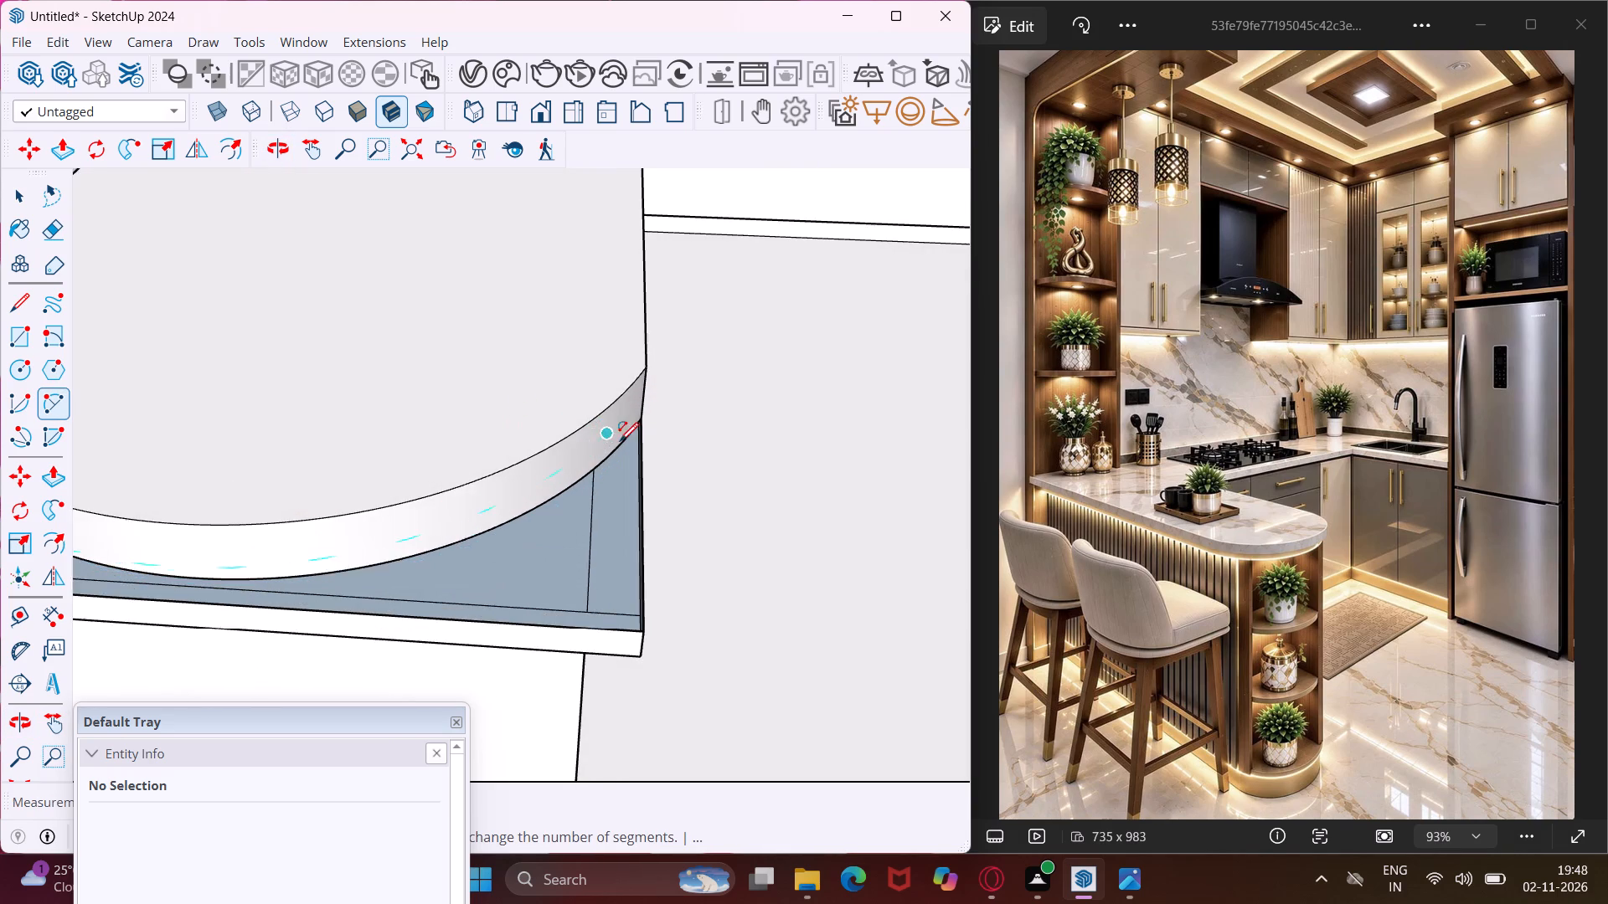
pyautogui.scroll(3, 620, 441)
pyautogui.click(645, 413)
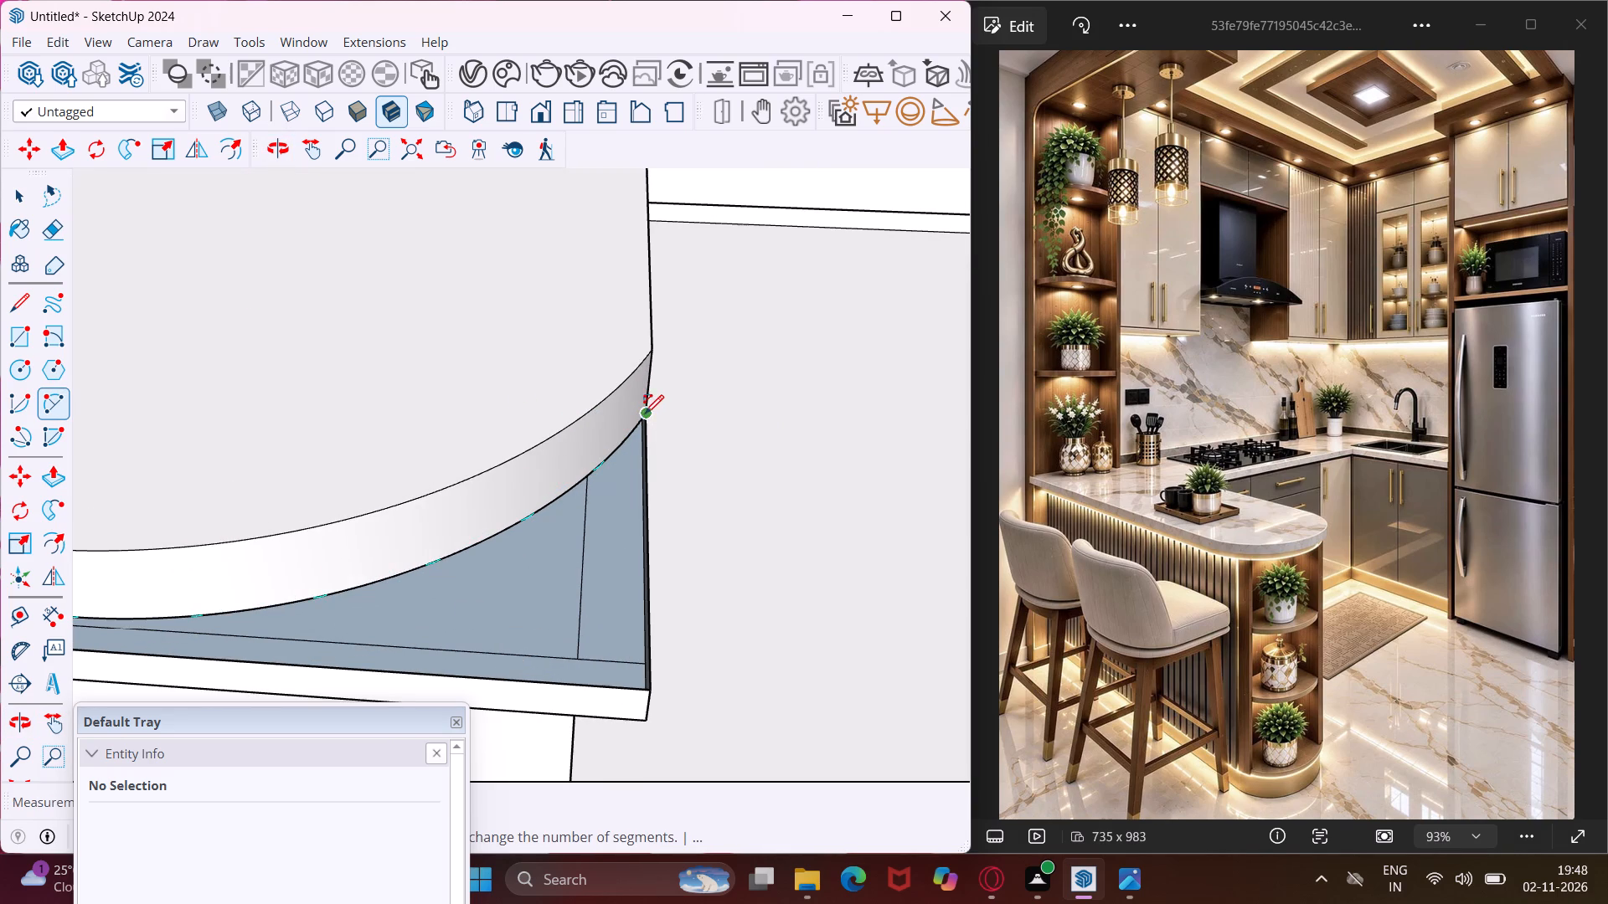
pyautogui.scroll(-6, 482, 538)
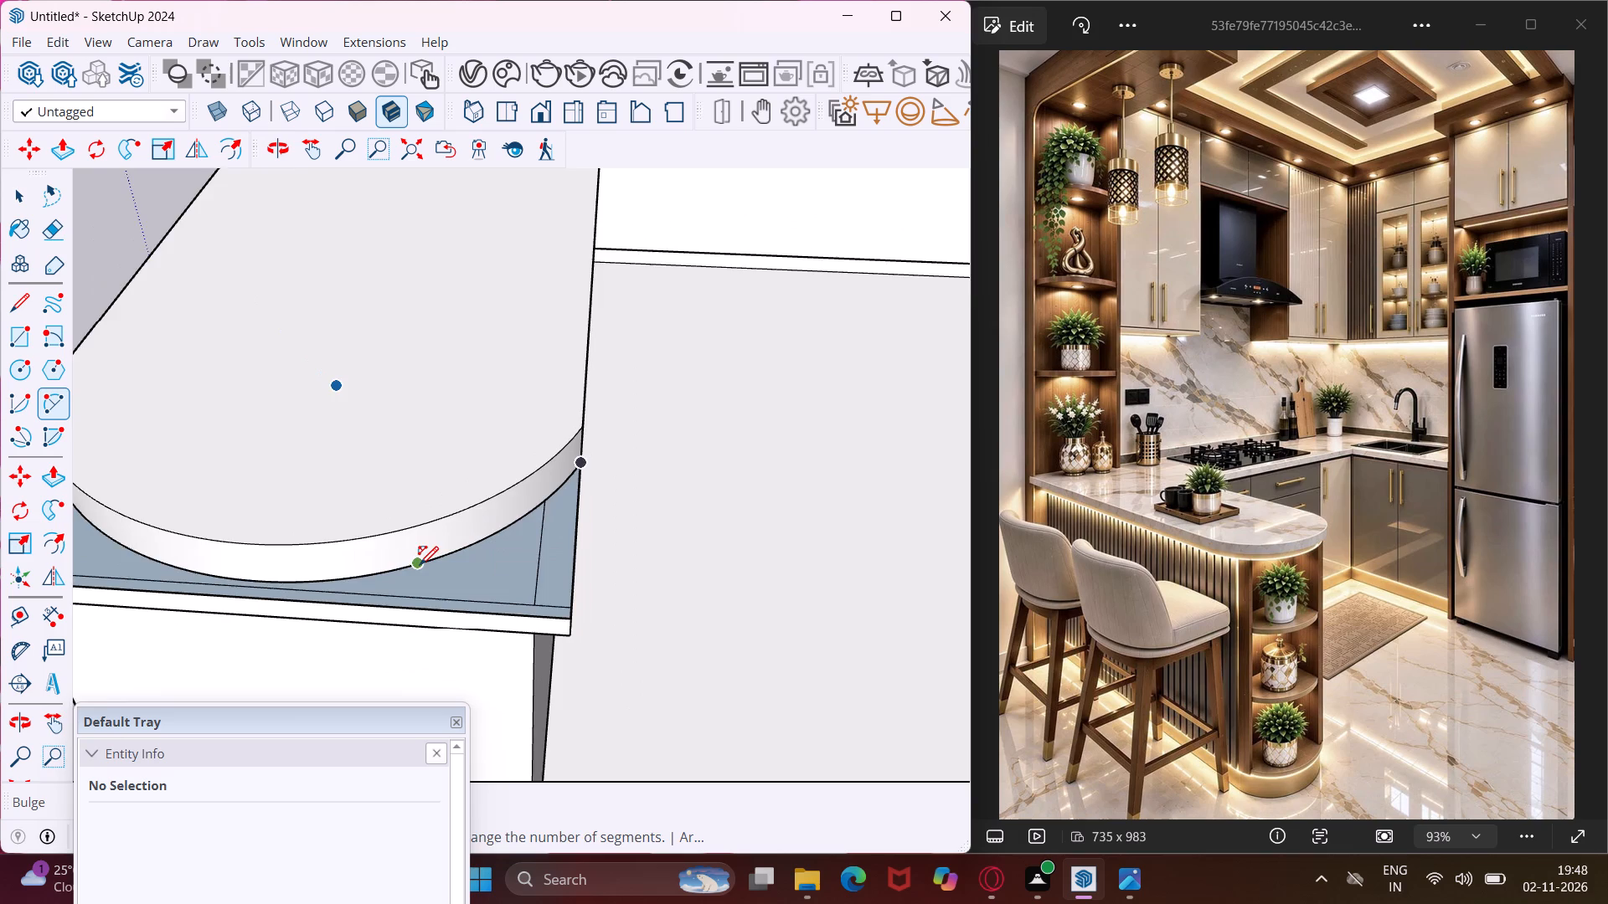
pyautogui.scroll(-4, 415, 566)
pyautogui.scroll(4, 304, 584)
pyautogui.click(301, 581)
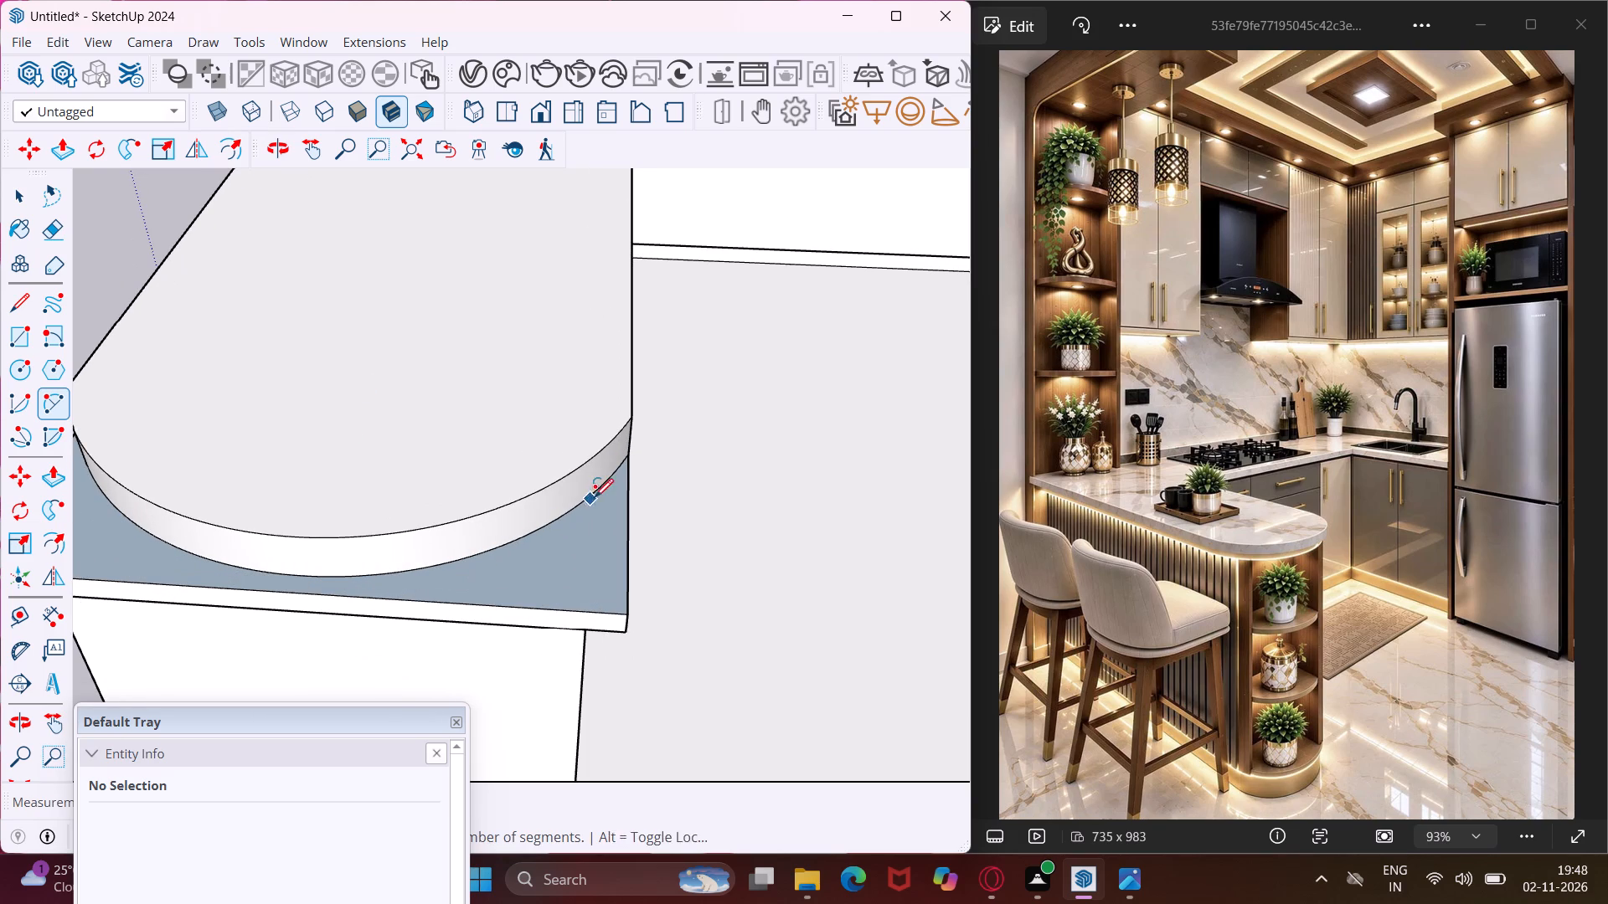
pyautogui.press('Escape')
pyautogui.press('space')
# Push/Pull the remaining square end face outside the arc down to the countertop's underside.
pyautogui.scroll(-4, 605, 524)
pyautogui.click(600, 549)
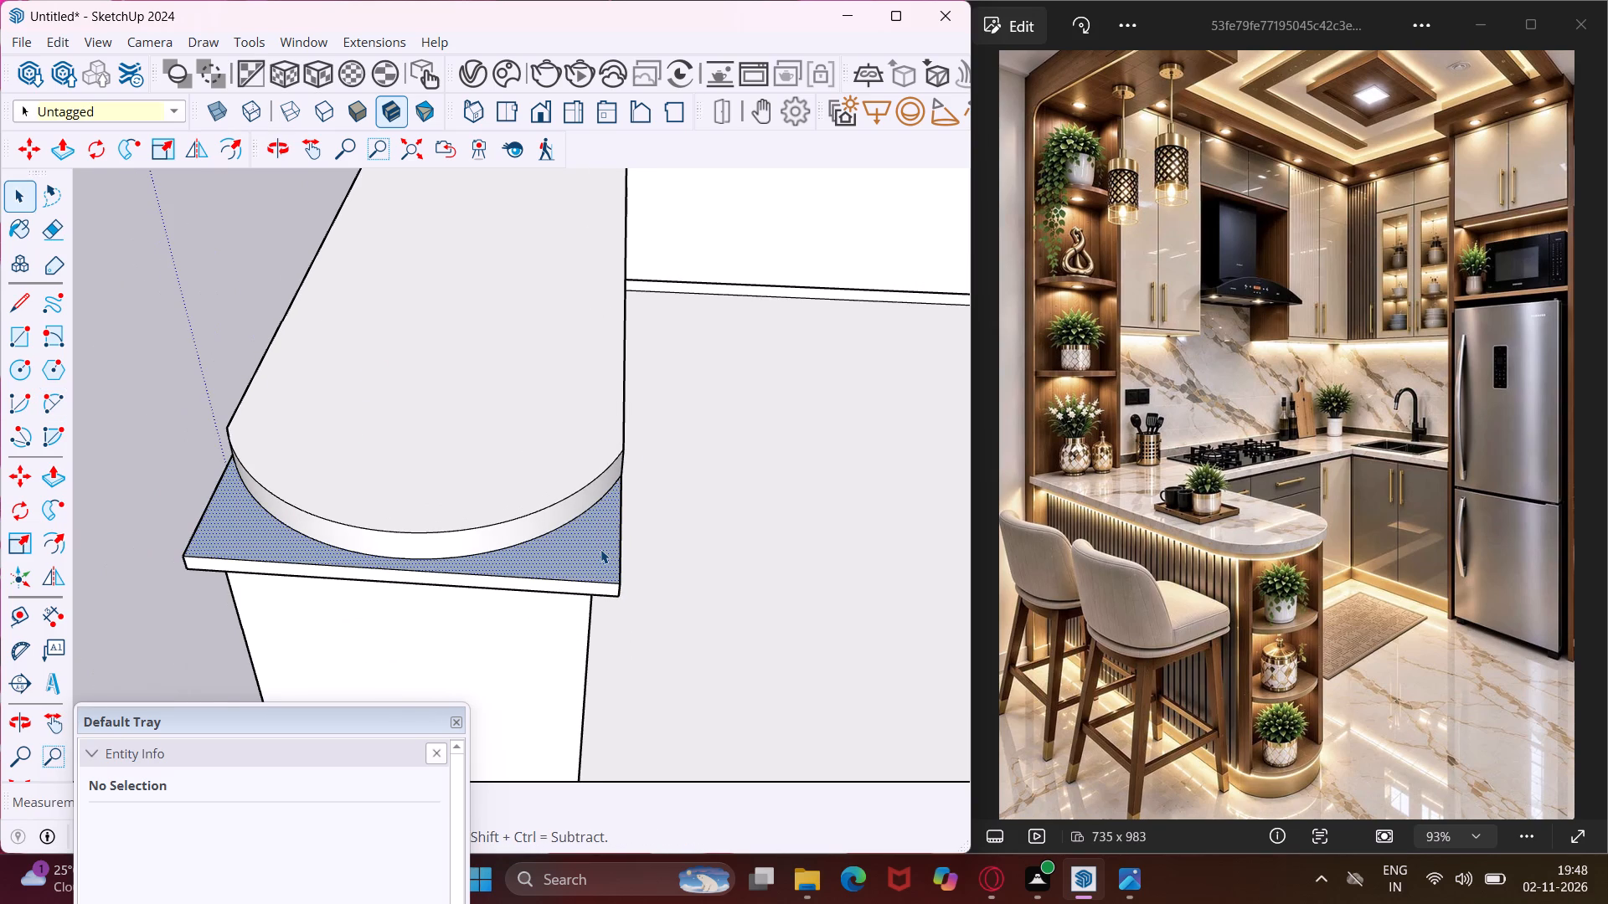
pyautogui.press('p')
pyautogui.click(600, 549)
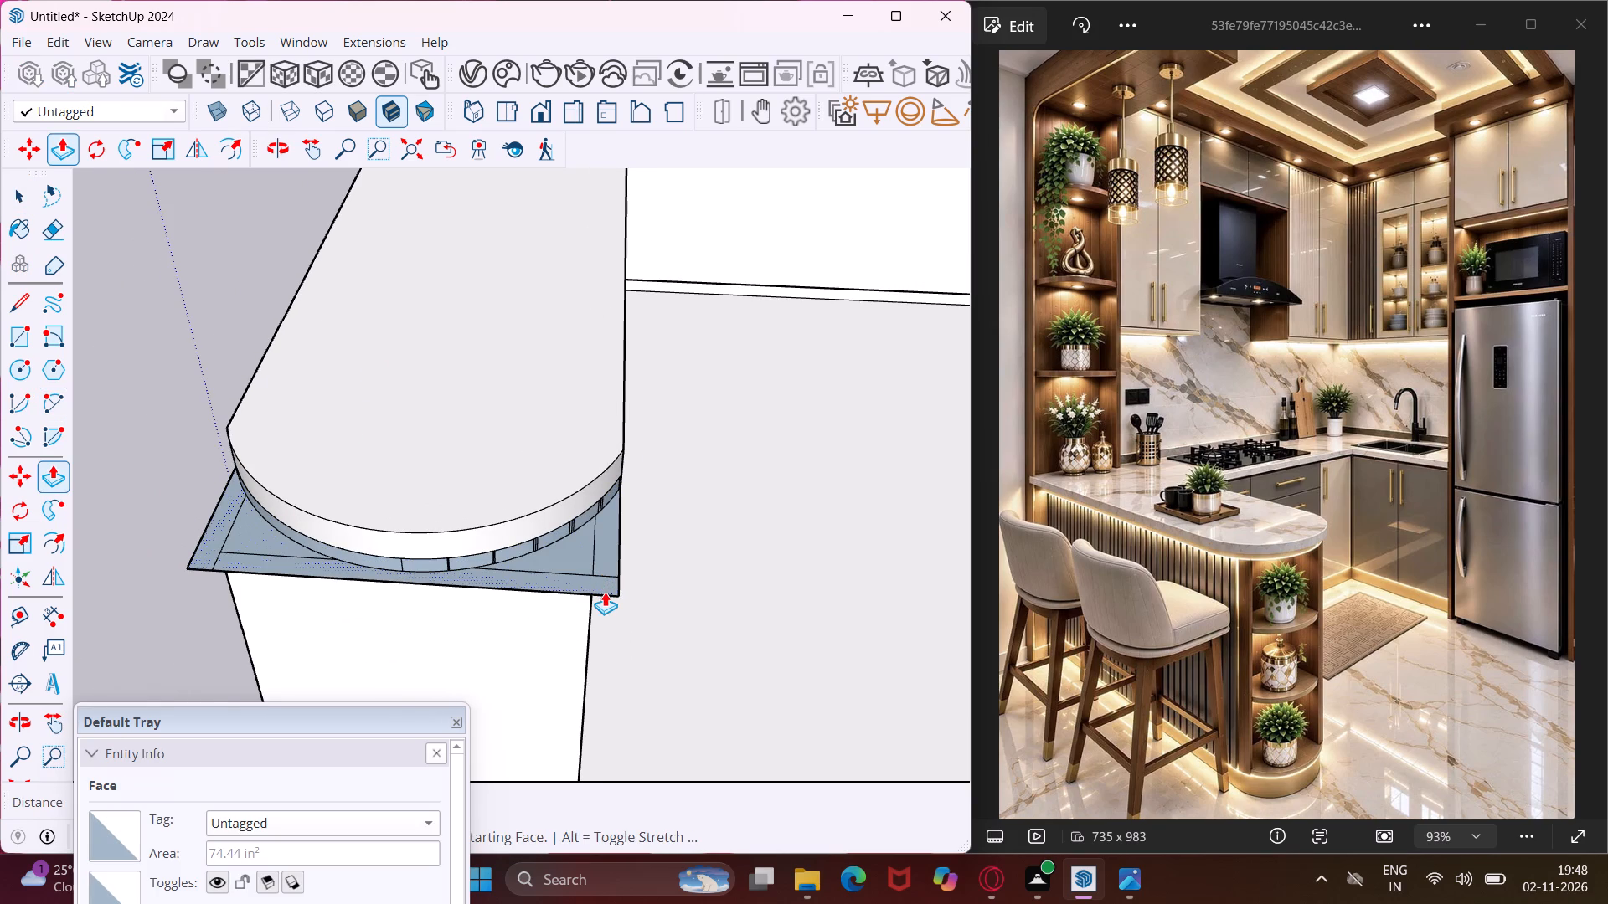
pyautogui.click(605, 592)
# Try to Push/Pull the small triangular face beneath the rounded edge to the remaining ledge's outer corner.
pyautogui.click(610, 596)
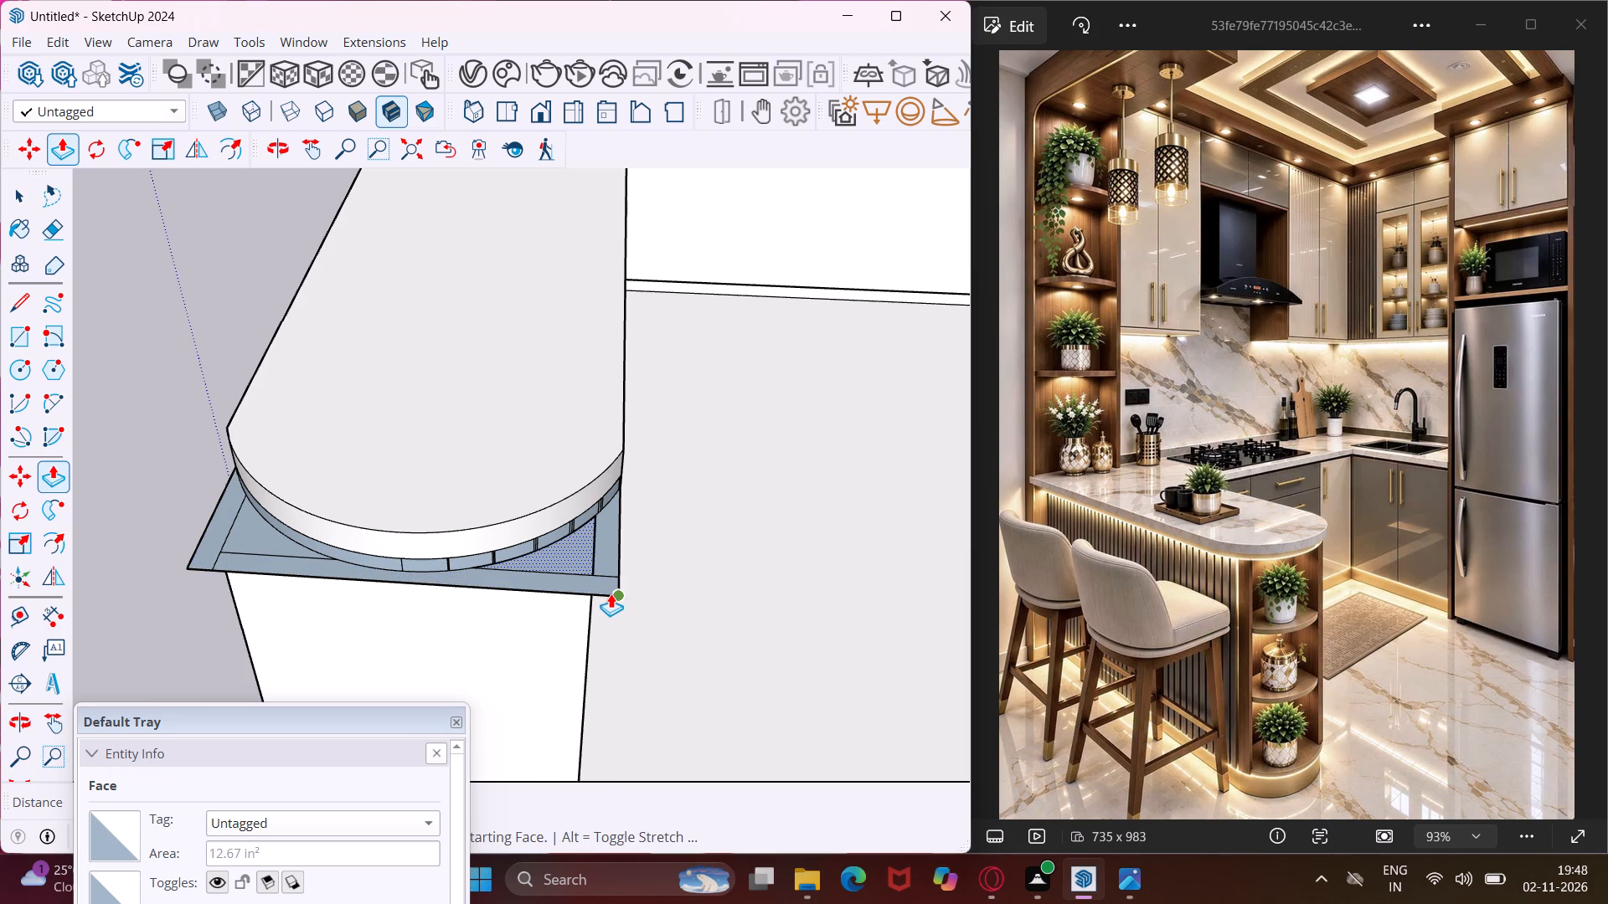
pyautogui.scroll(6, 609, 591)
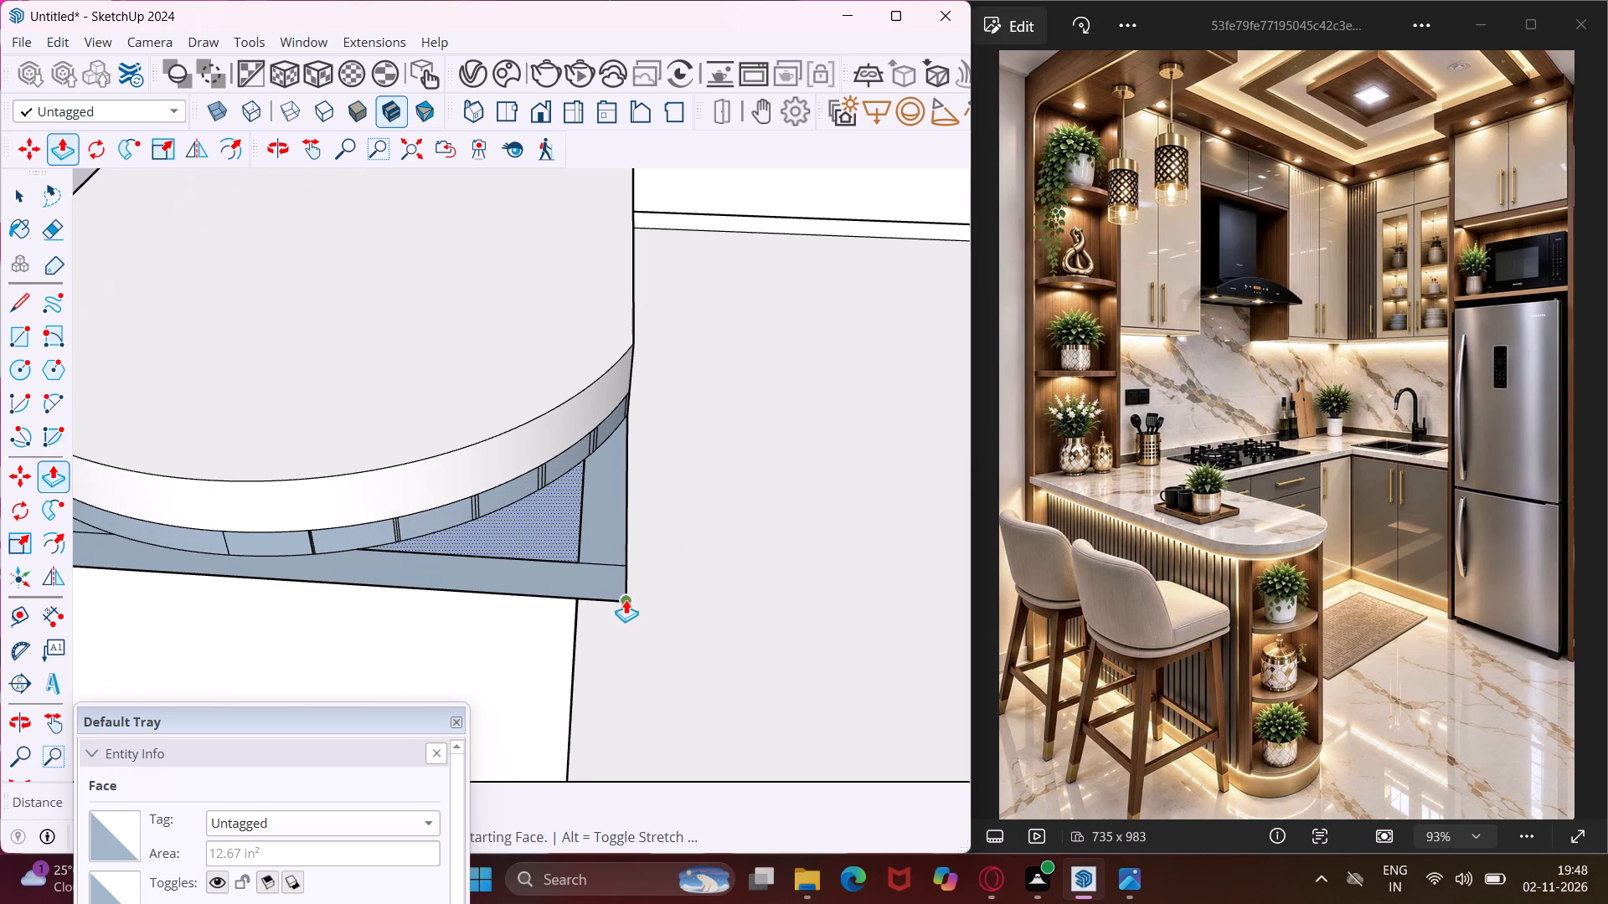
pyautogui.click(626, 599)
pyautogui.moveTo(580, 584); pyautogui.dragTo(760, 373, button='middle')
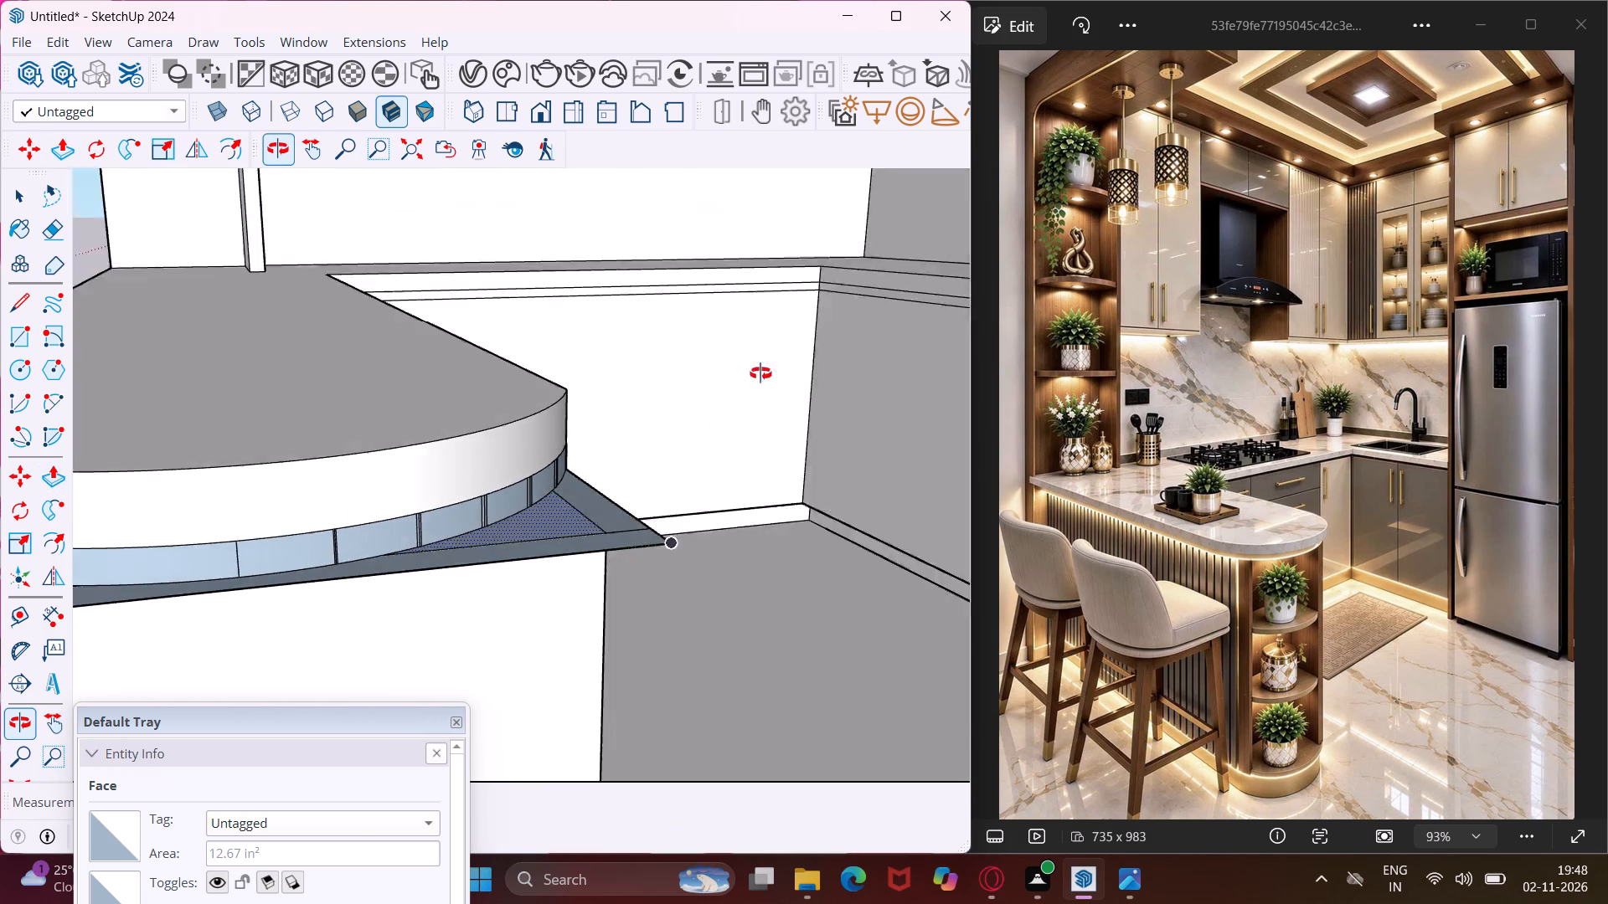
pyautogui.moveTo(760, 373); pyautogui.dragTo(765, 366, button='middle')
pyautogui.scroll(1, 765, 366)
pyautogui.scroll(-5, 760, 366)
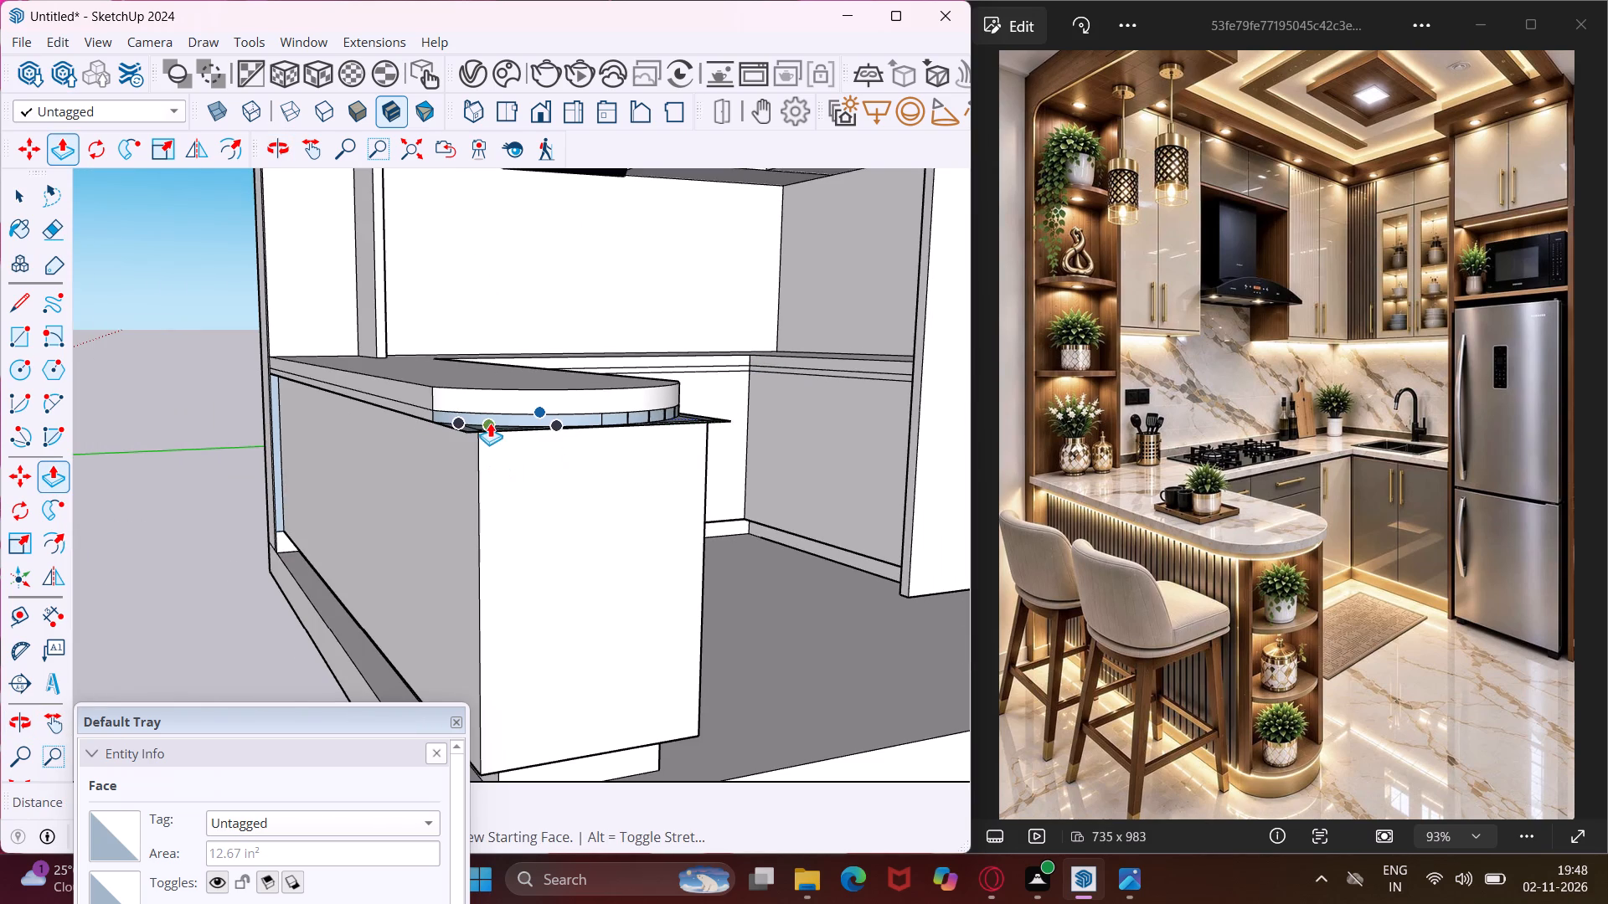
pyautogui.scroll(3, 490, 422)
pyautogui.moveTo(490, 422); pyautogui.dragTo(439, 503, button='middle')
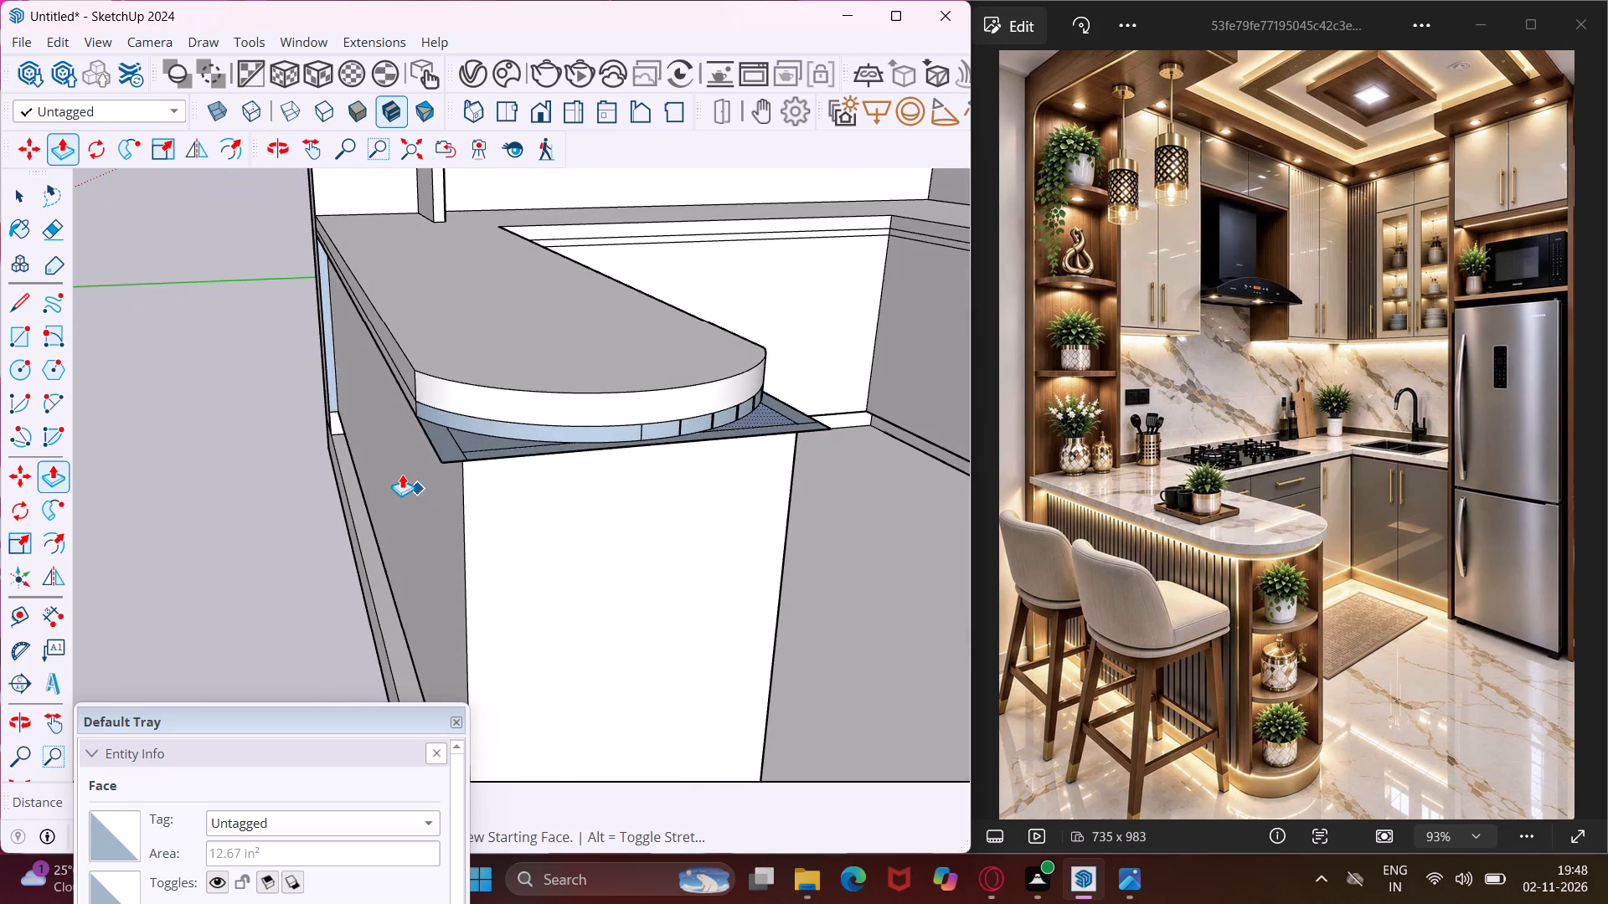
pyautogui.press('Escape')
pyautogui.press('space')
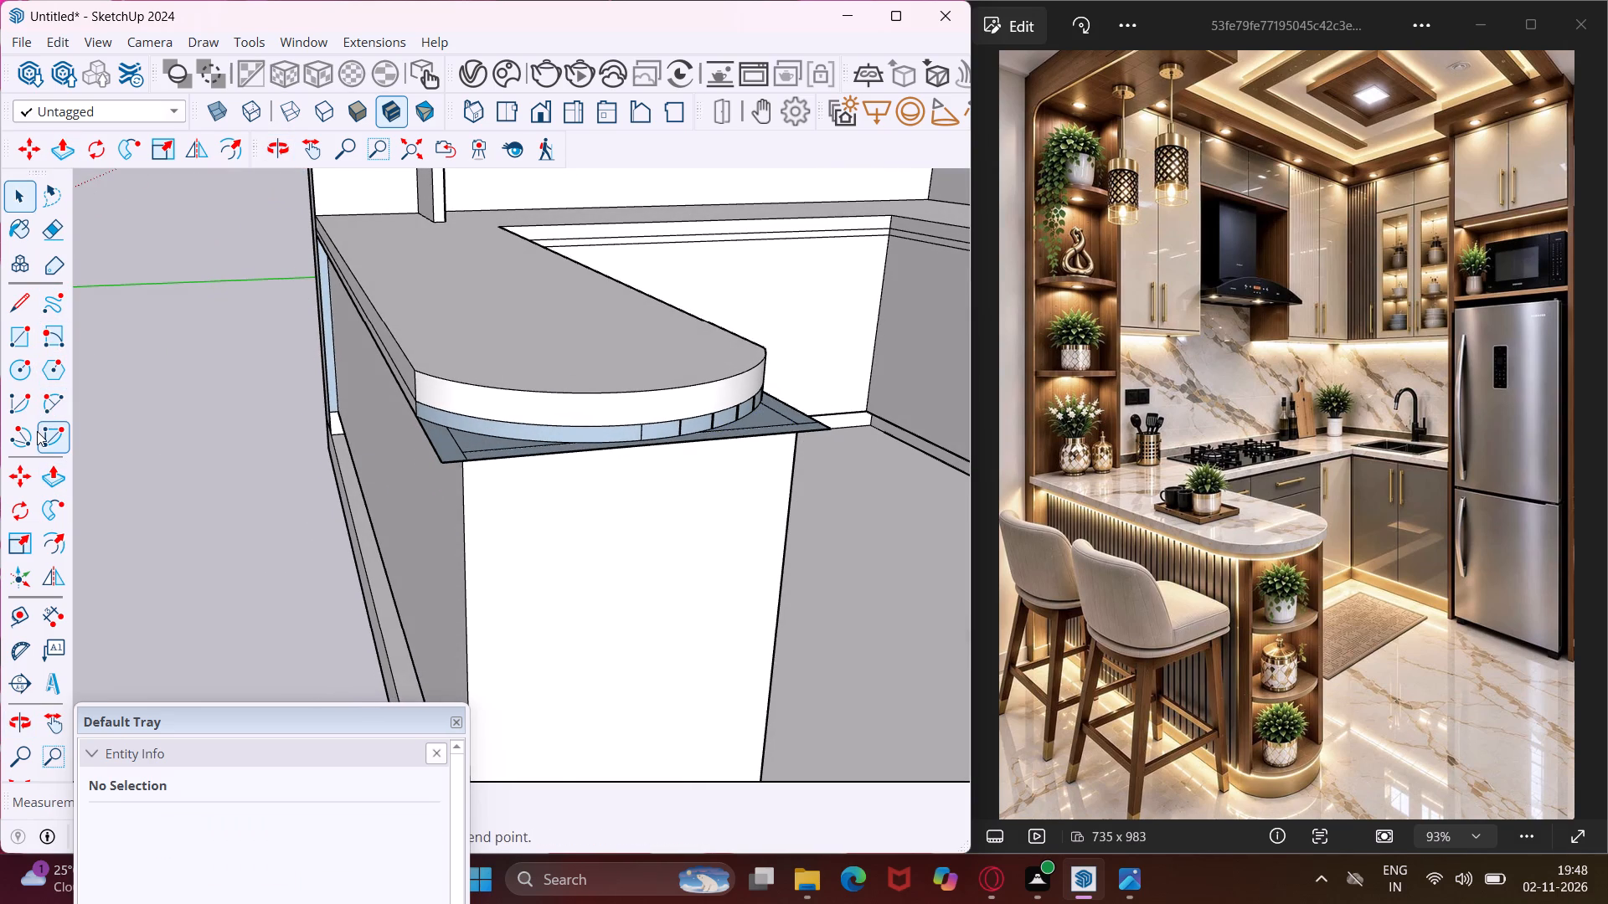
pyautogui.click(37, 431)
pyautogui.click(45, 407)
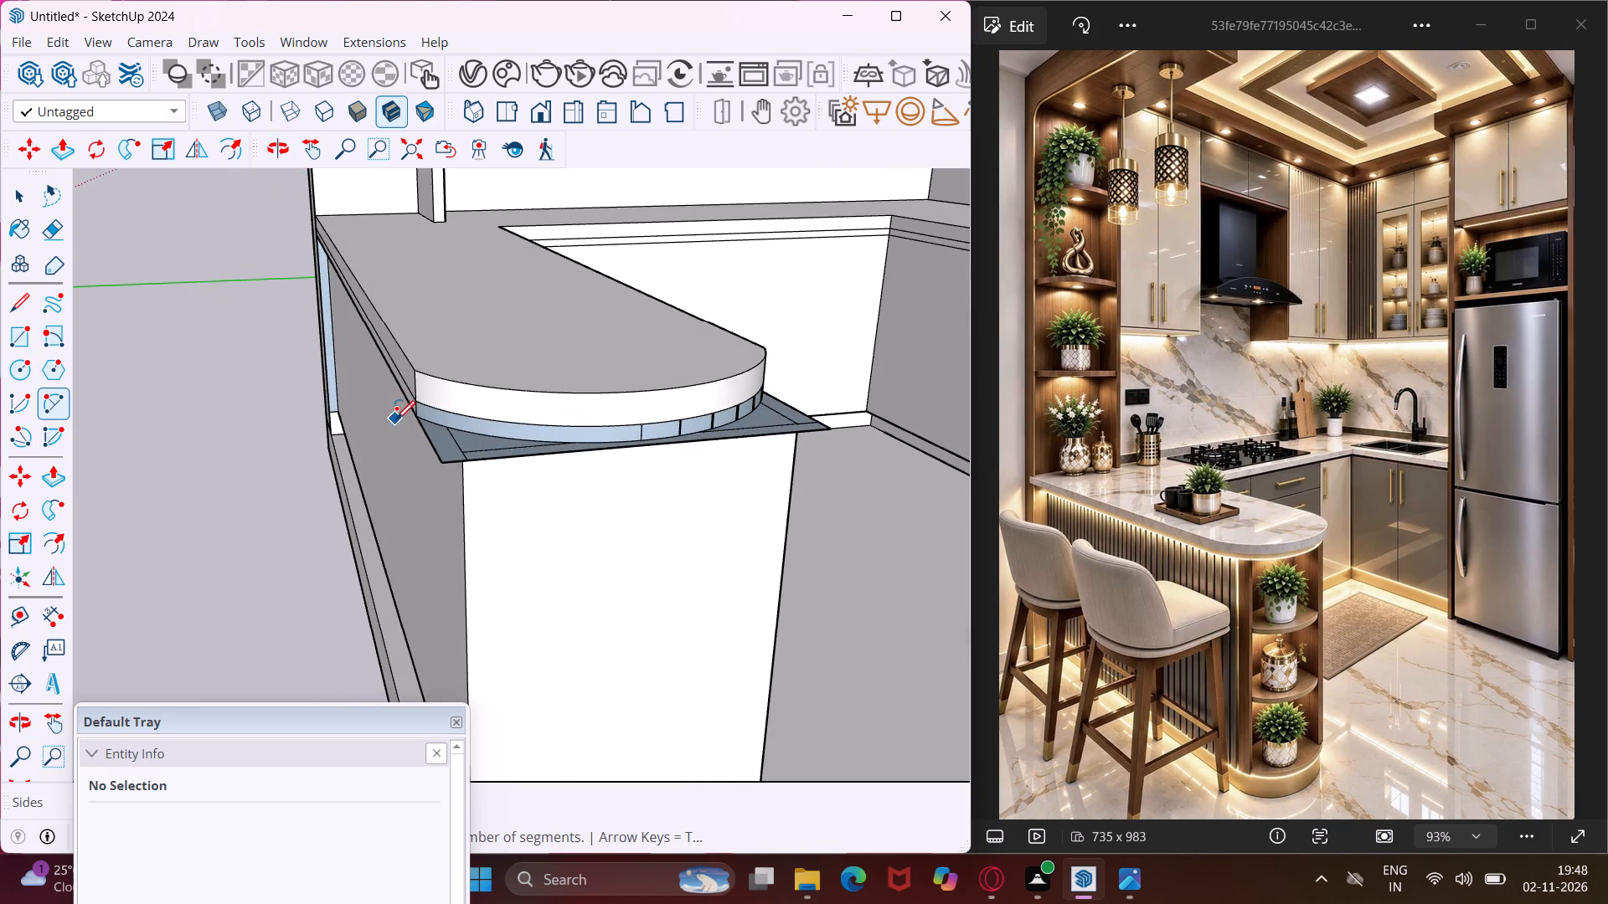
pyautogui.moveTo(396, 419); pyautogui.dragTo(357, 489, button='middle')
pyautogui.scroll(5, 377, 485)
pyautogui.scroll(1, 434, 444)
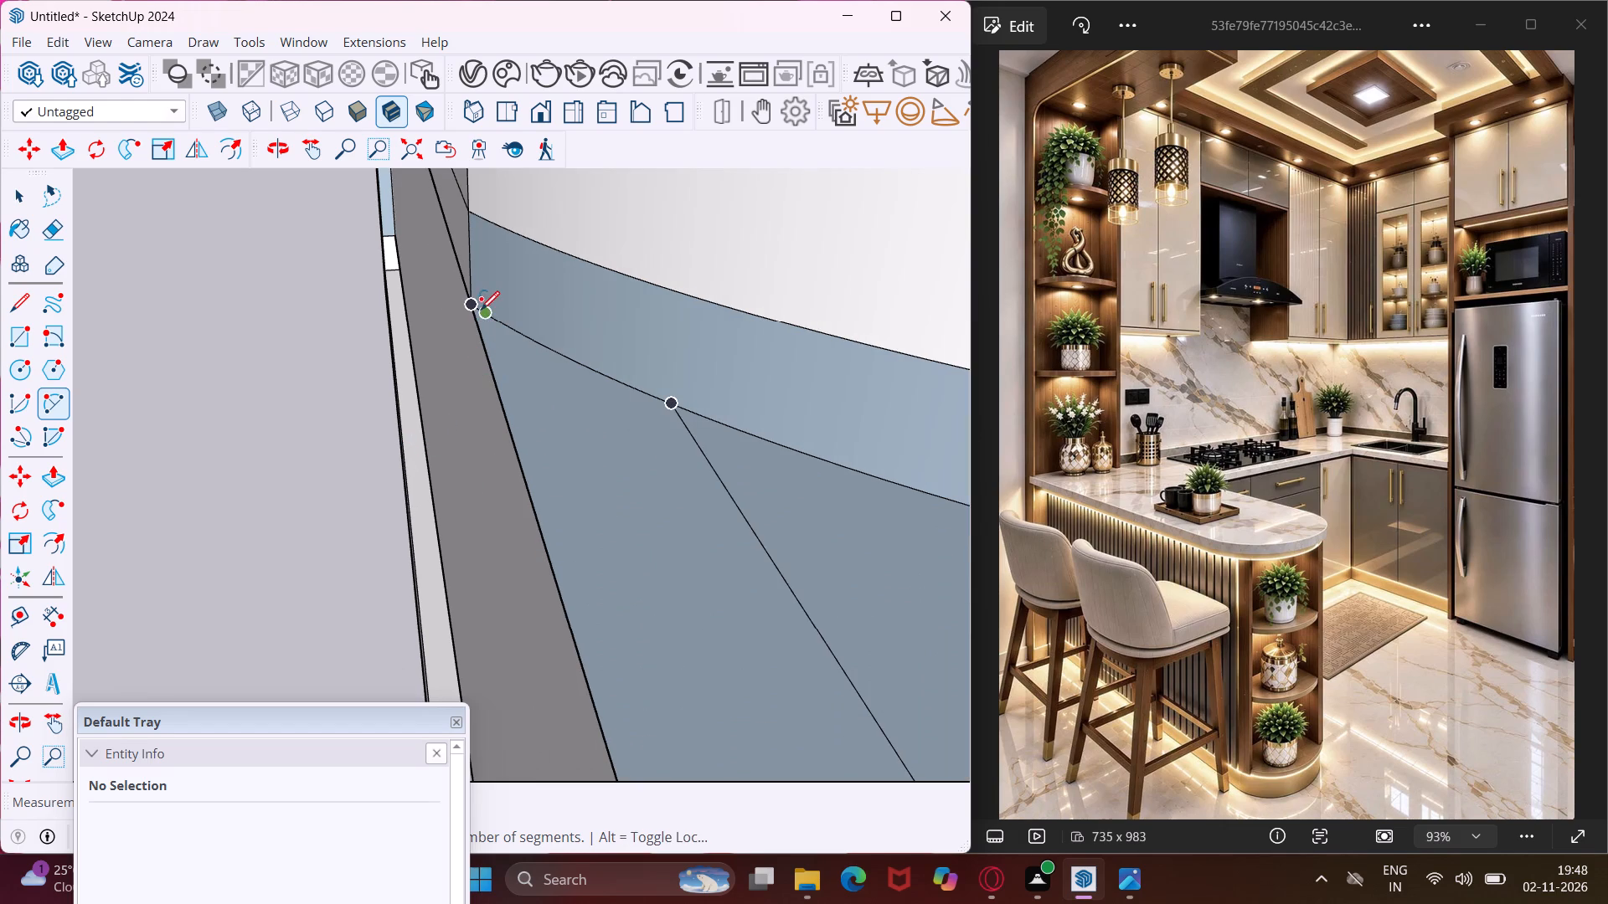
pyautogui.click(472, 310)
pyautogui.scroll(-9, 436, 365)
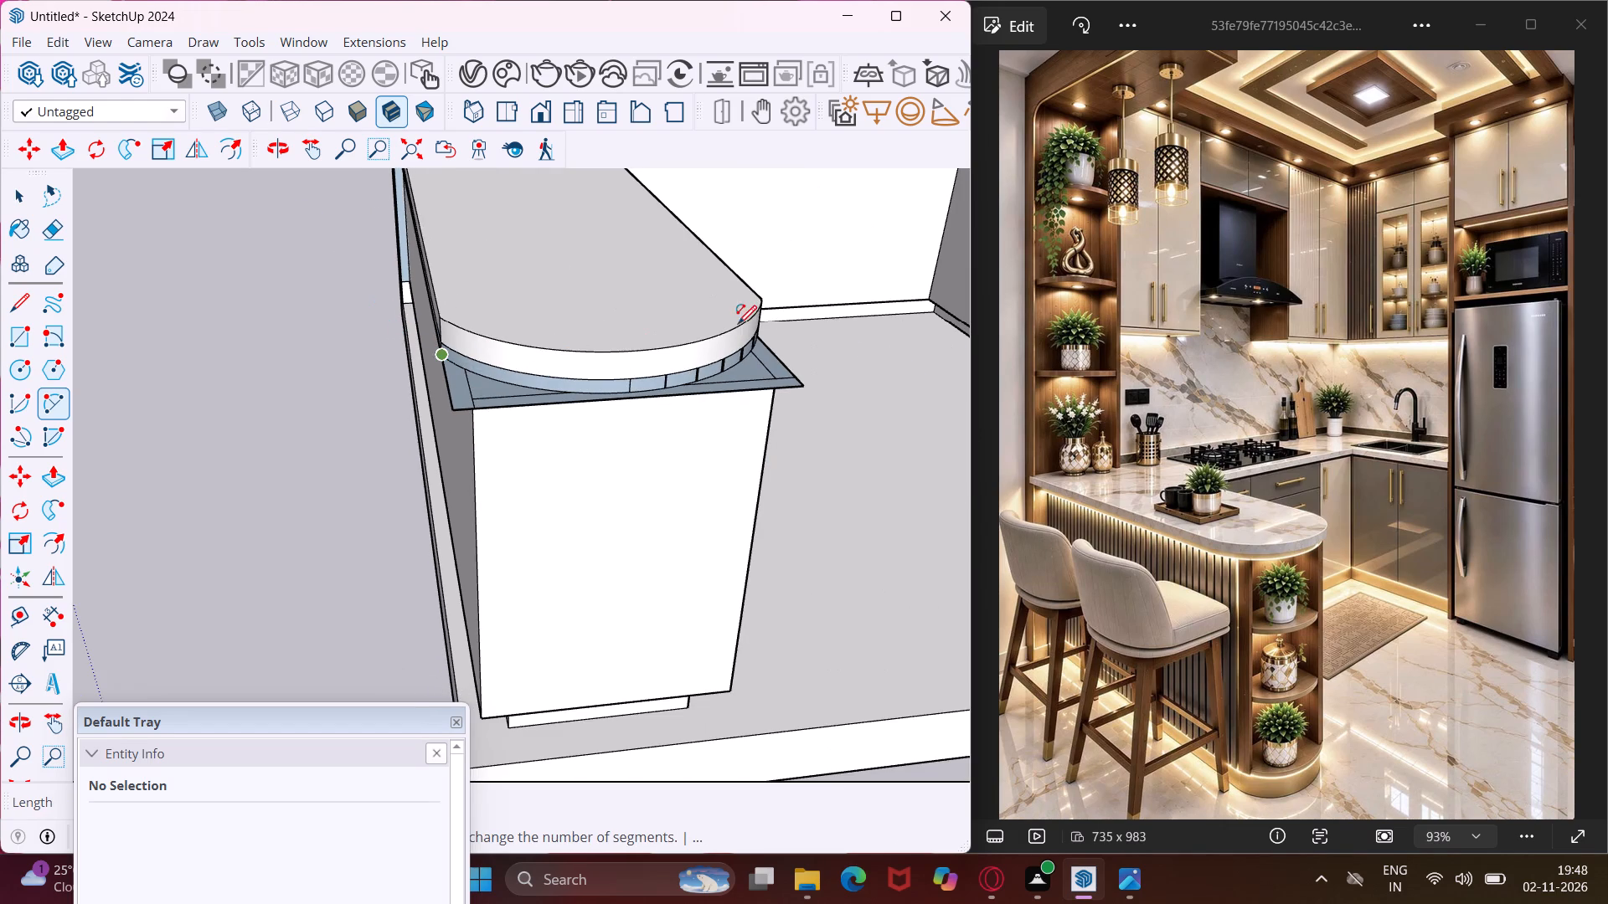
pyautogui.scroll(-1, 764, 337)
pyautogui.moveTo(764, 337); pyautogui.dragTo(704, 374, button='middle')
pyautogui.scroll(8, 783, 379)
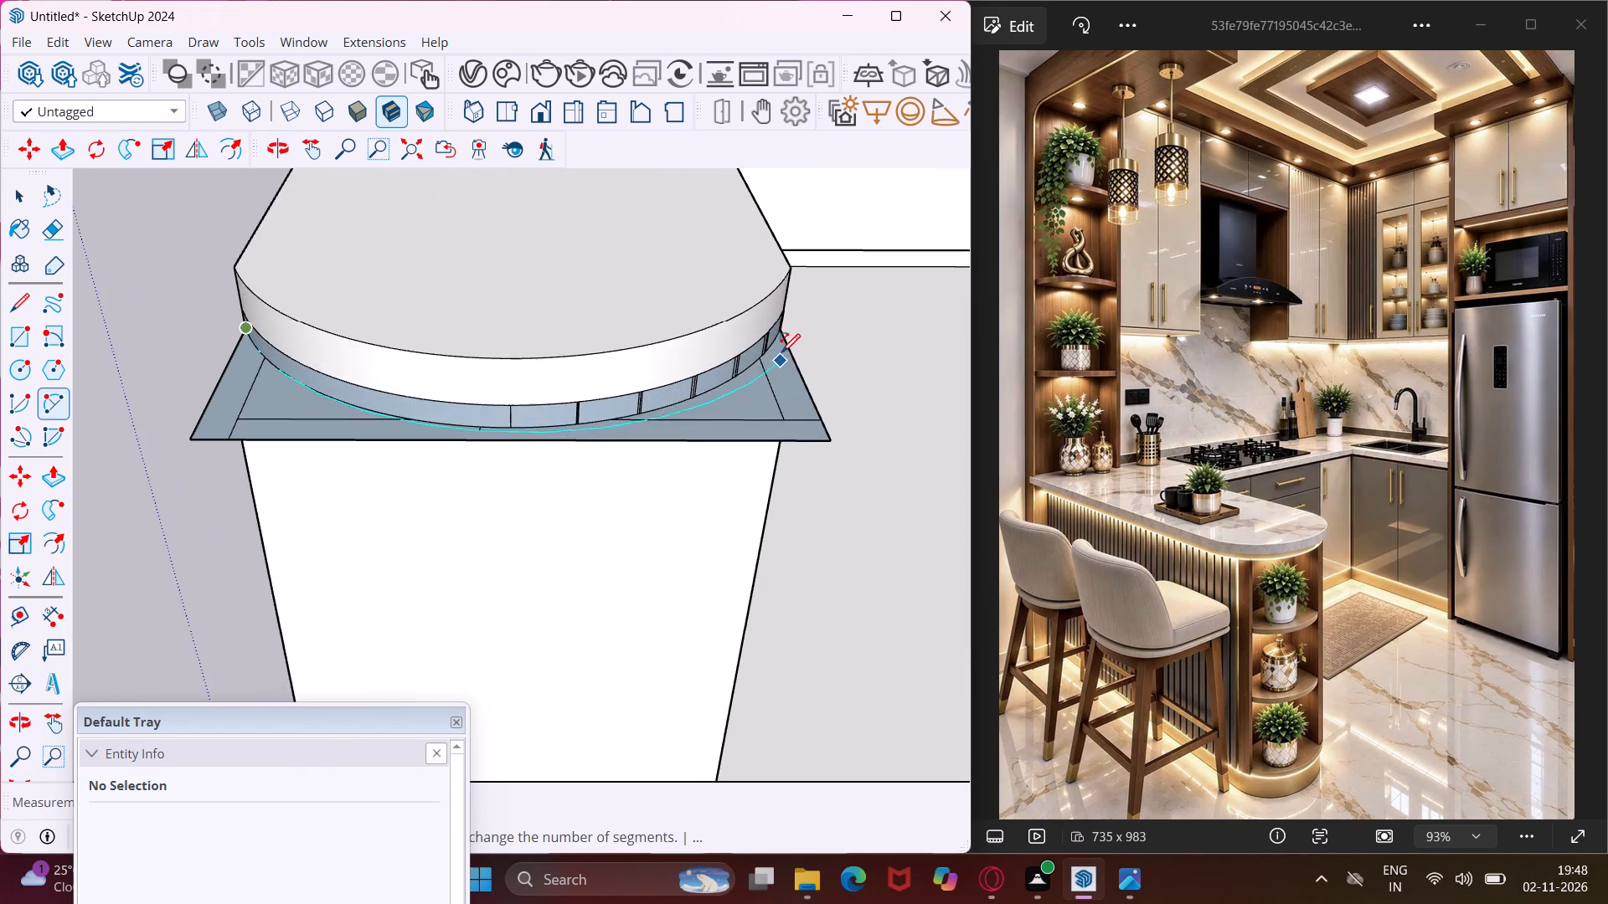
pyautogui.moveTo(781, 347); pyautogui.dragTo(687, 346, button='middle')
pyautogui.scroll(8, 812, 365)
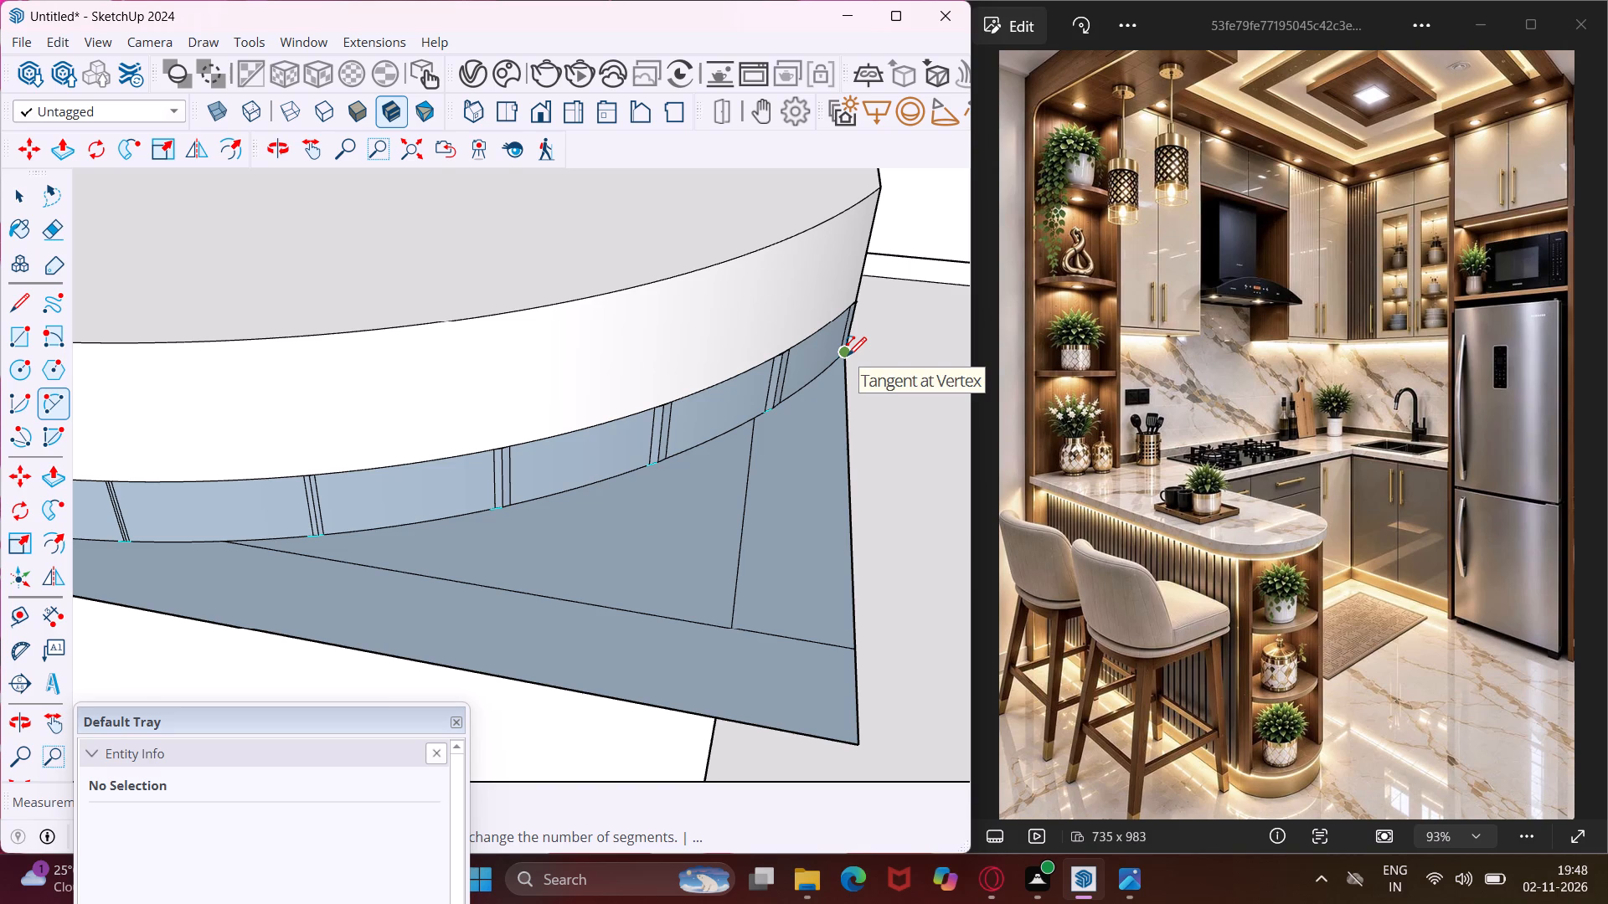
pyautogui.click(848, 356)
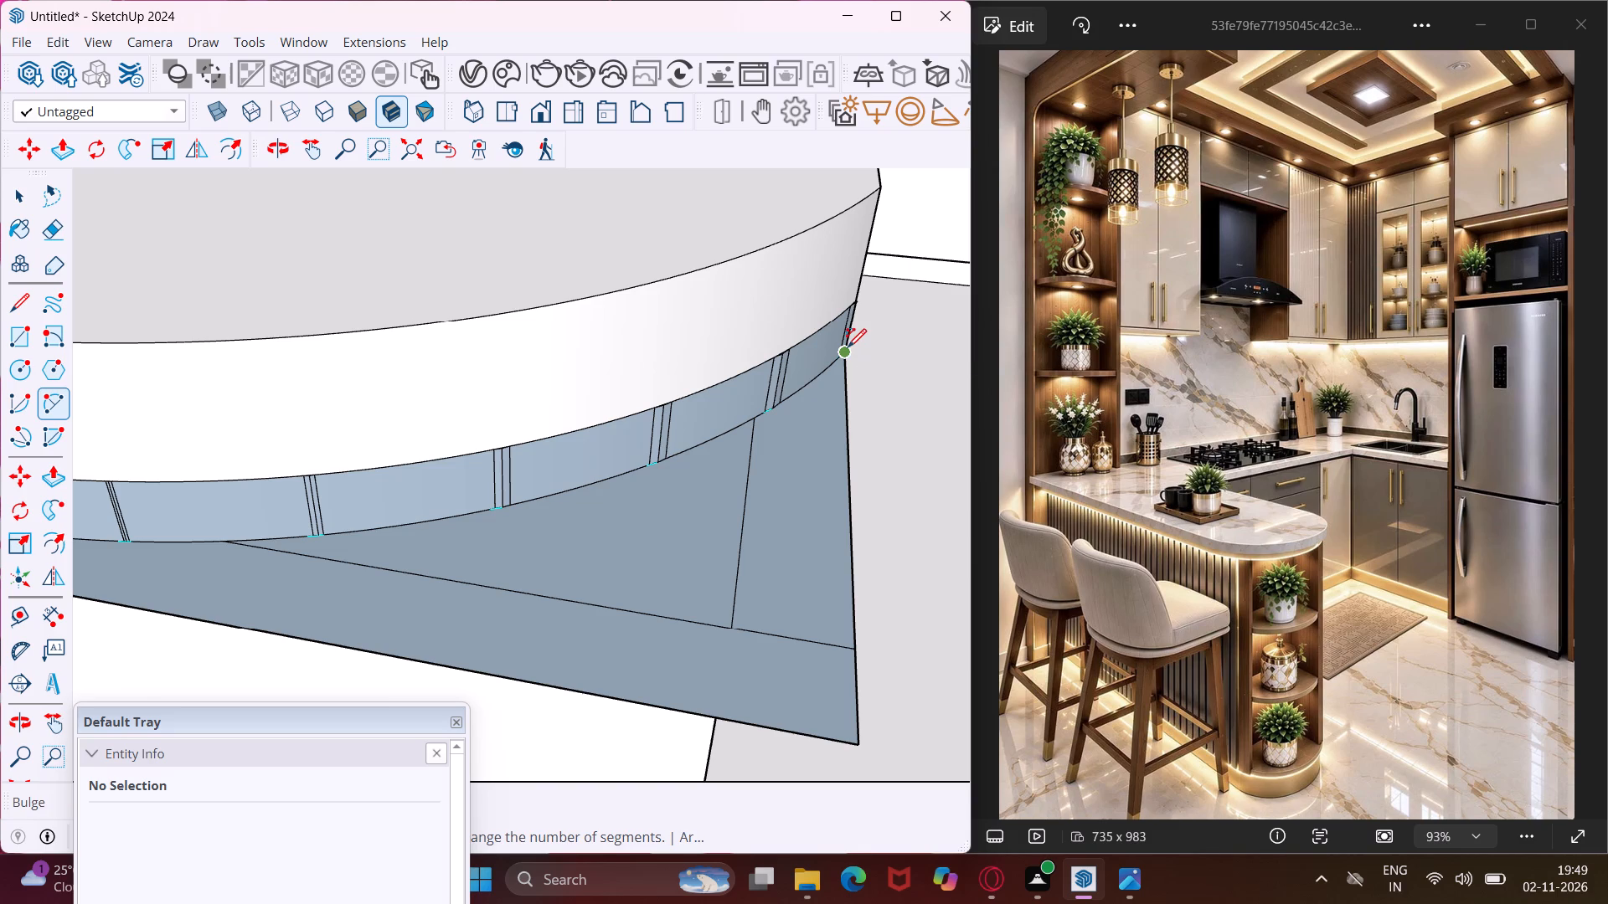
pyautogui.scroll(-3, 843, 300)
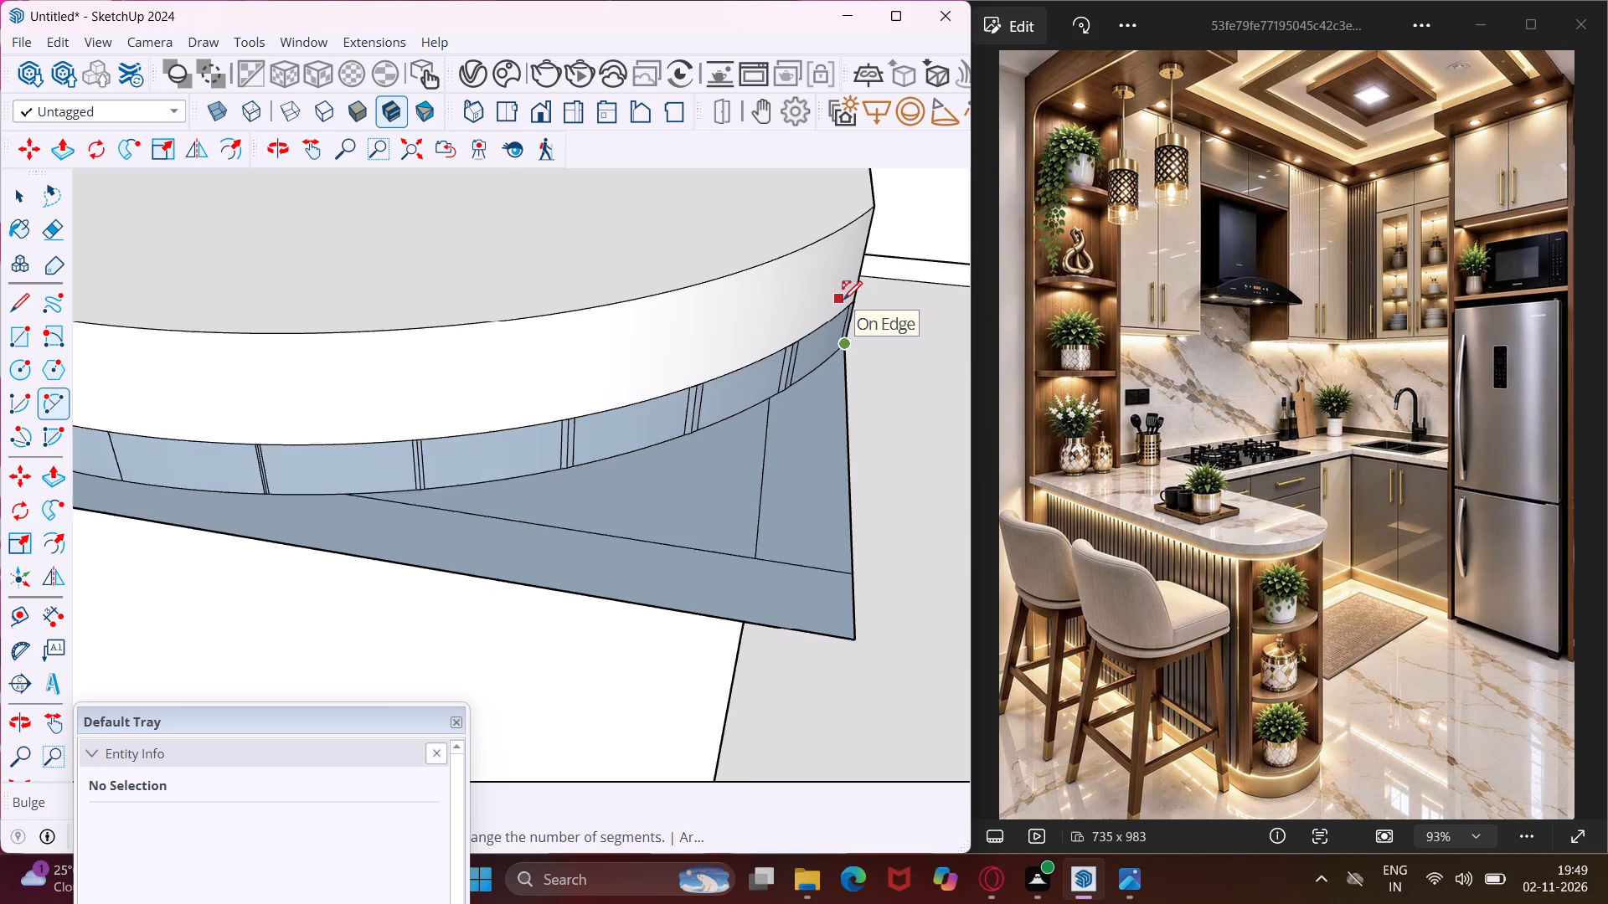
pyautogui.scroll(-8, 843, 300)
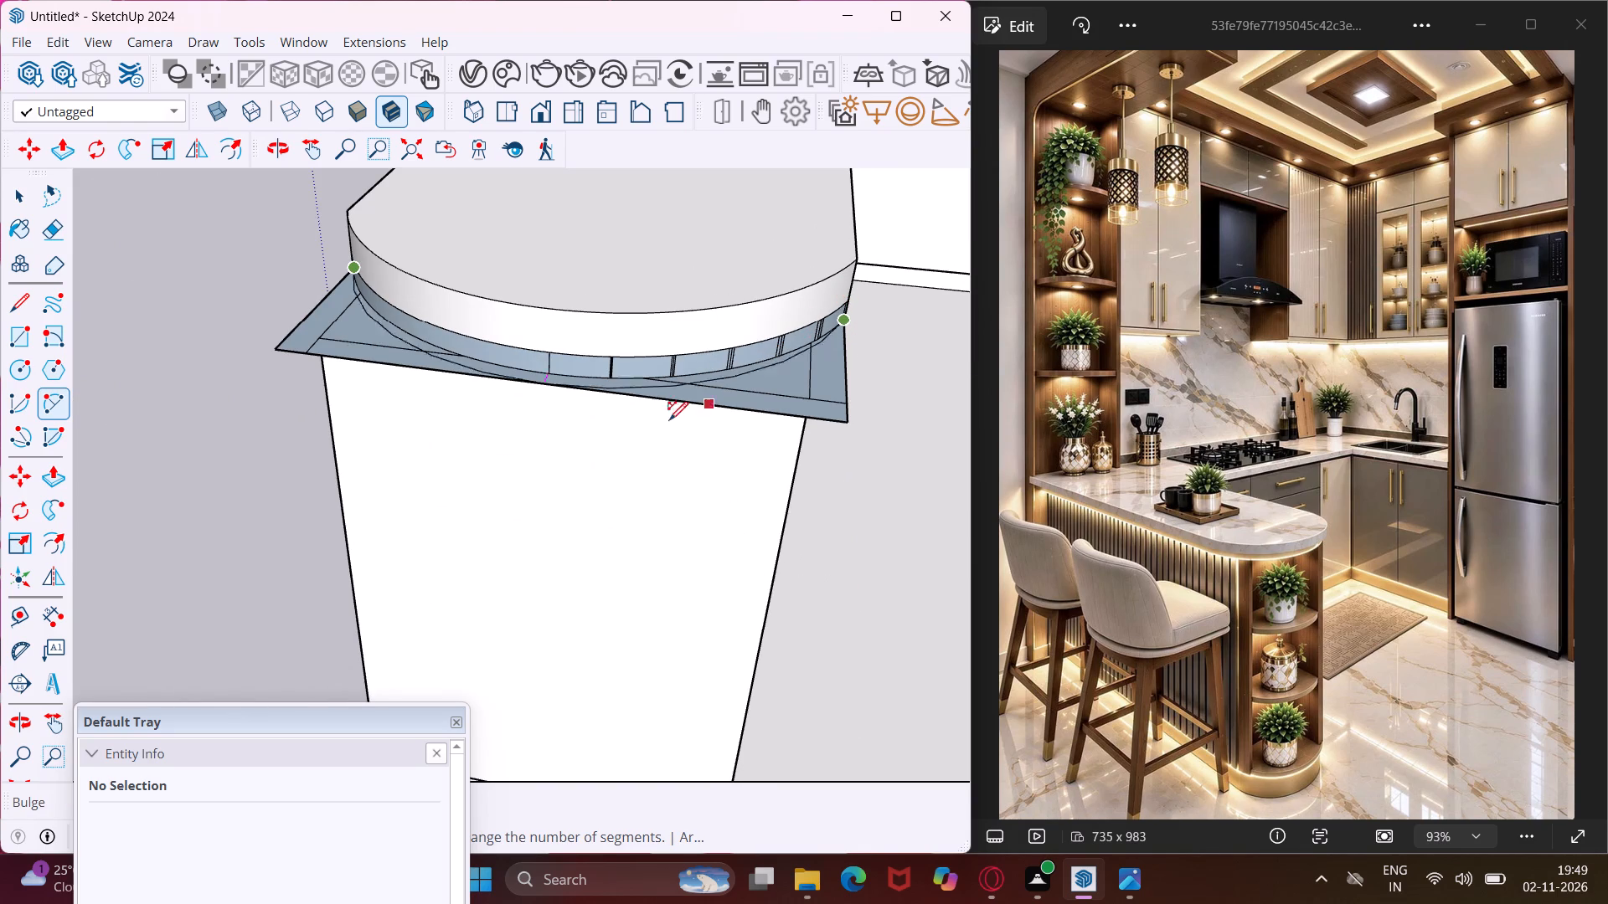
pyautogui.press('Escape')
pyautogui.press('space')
# Push/Pull the triangular ledge face at the seating-side corner under the rounded countertop down to the base cabinet's bottom corner.
pyautogui.moveTo(380, 354); pyautogui.dragTo(417, 203, button='middle')
pyautogui.scroll(-5, 417, 203)
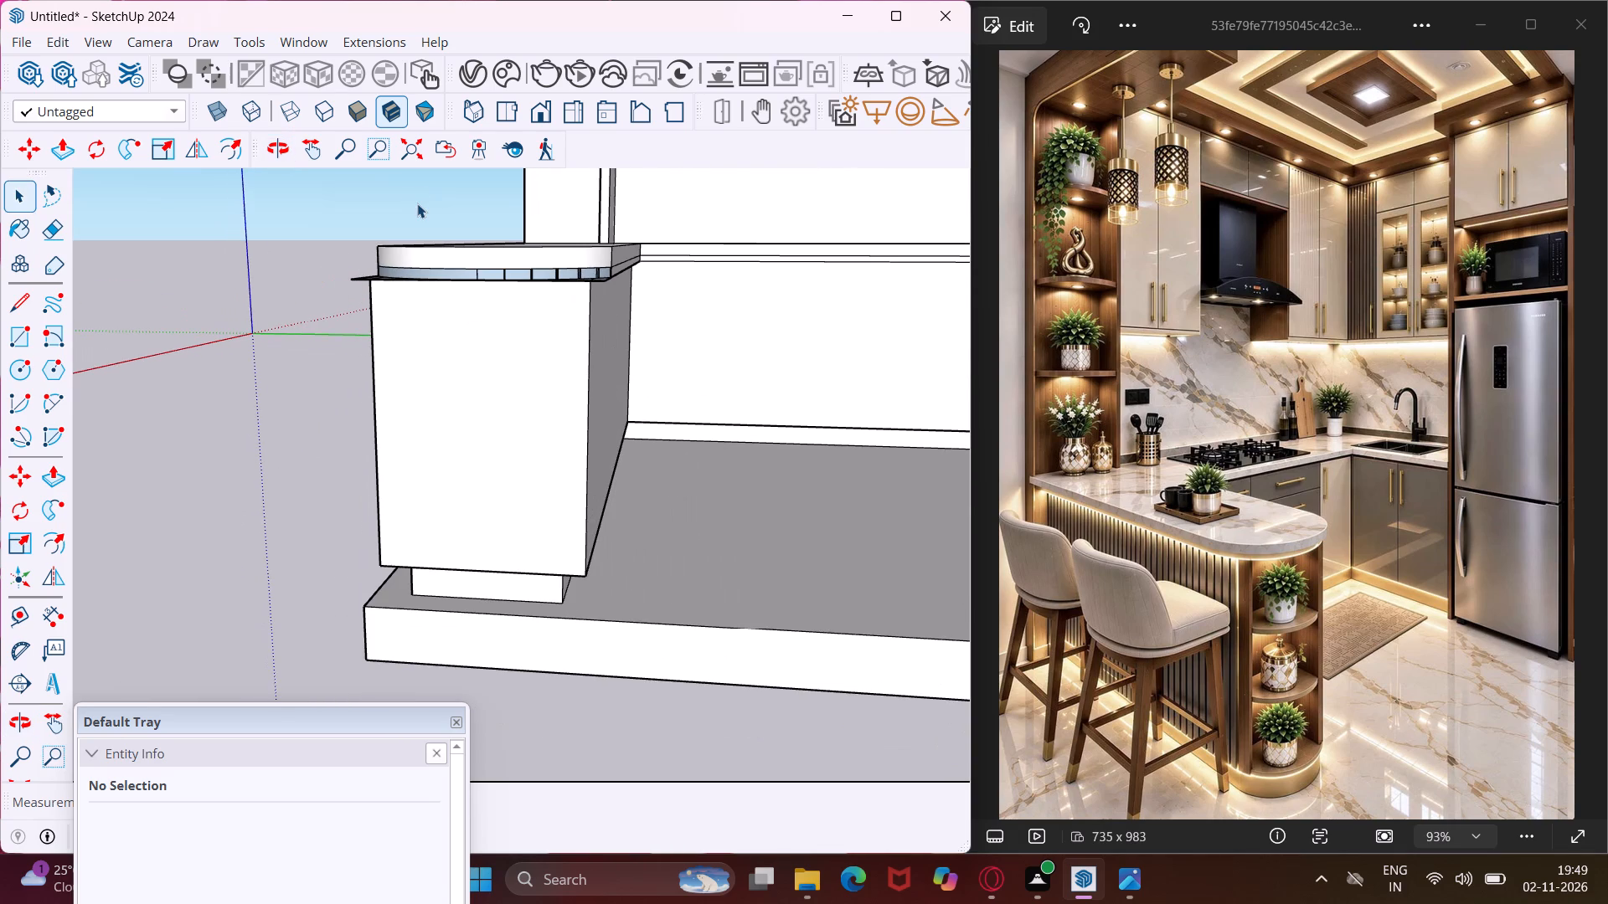
pyautogui.moveTo(400, 256); pyautogui.dragTo(399, 439, button='middle')
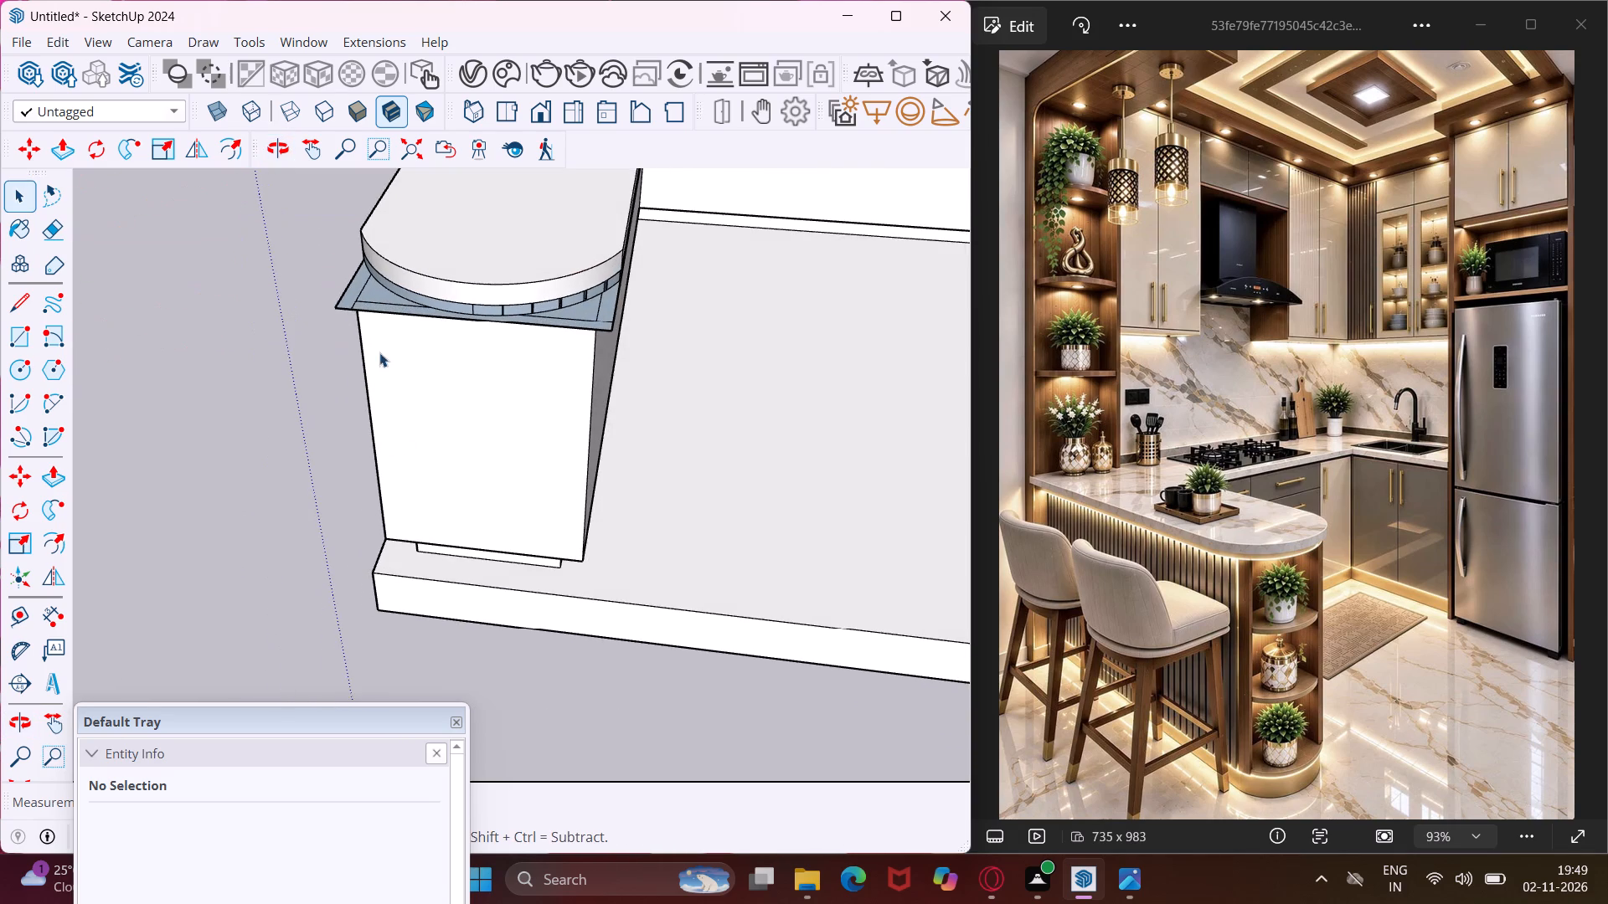
pyautogui.scroll(8, 360, 317)
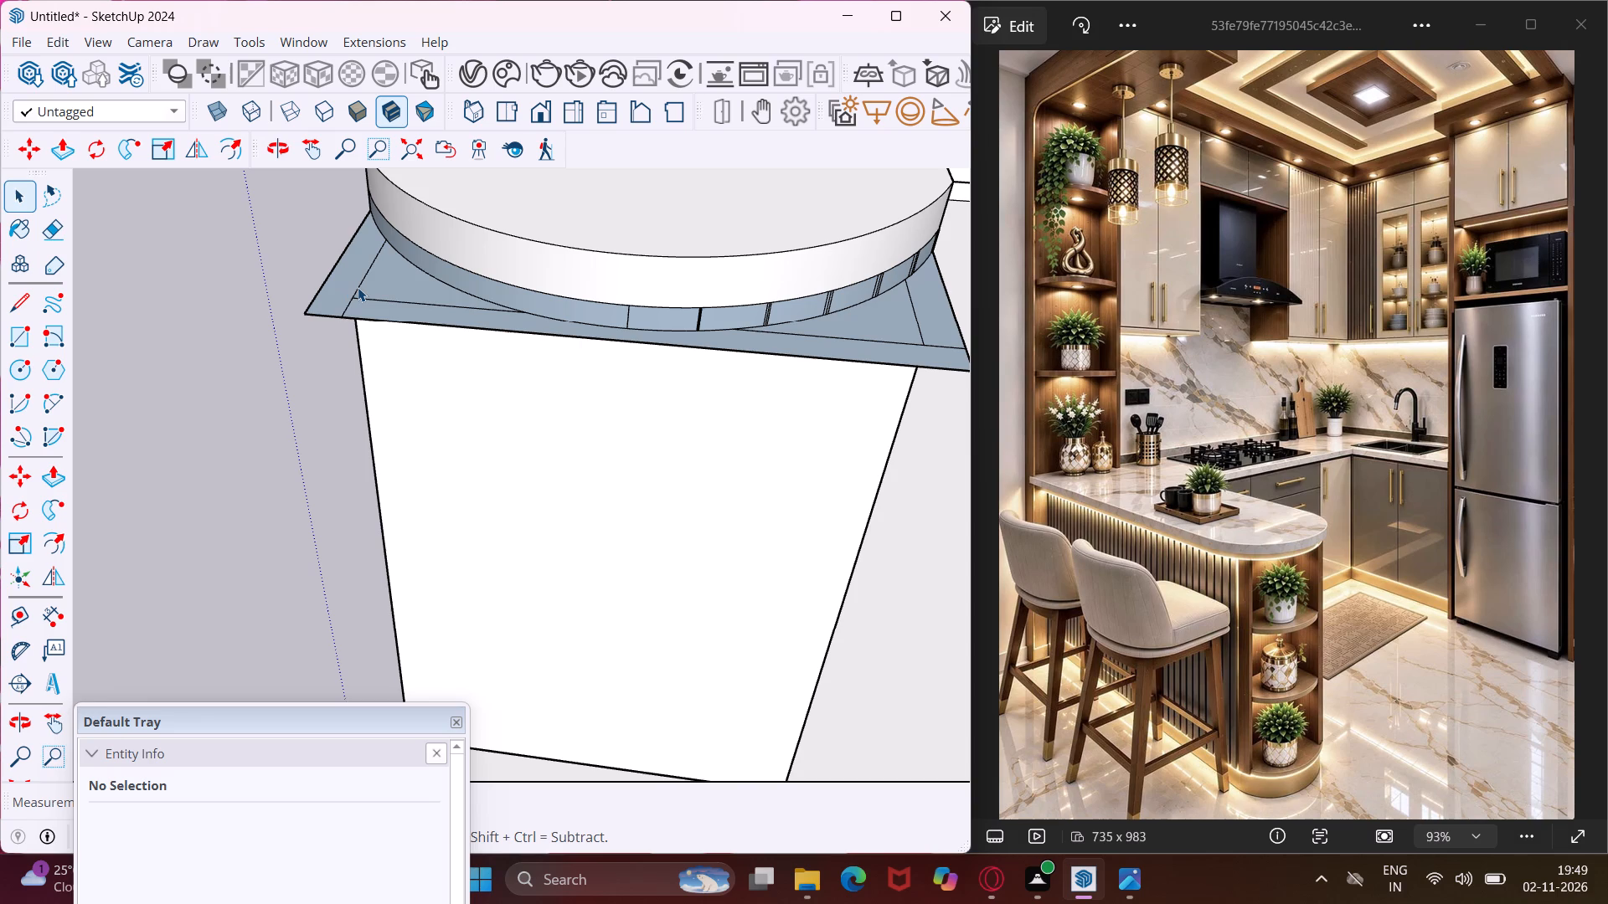
pyautogui.click(389, 286)
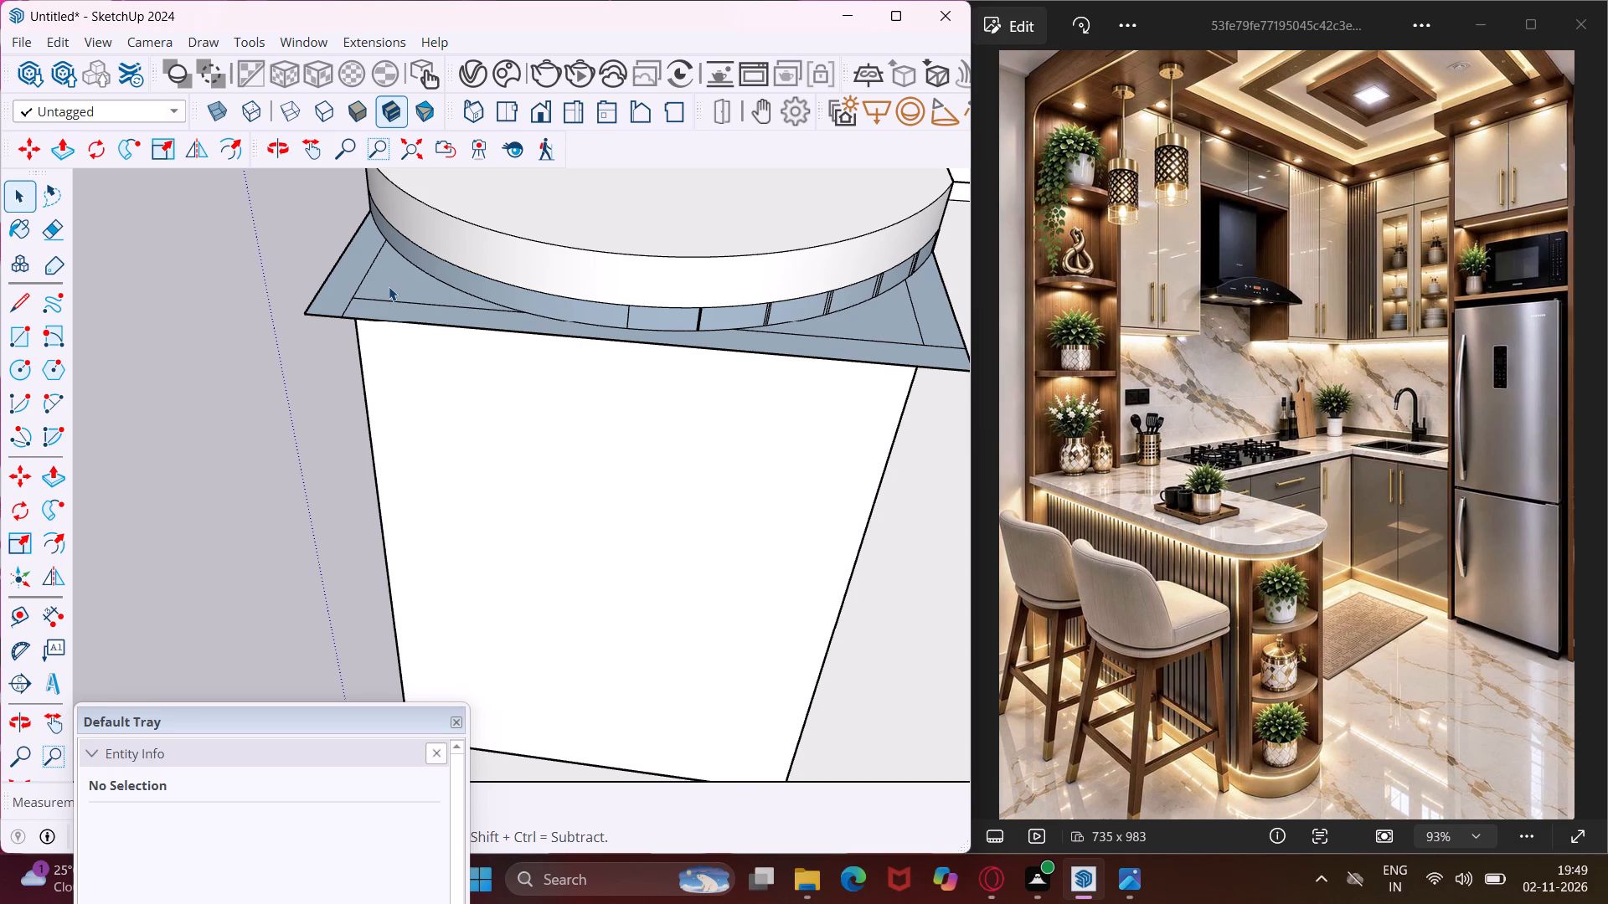
pyautogui.press('p')
pyautogui.click(389, 286)
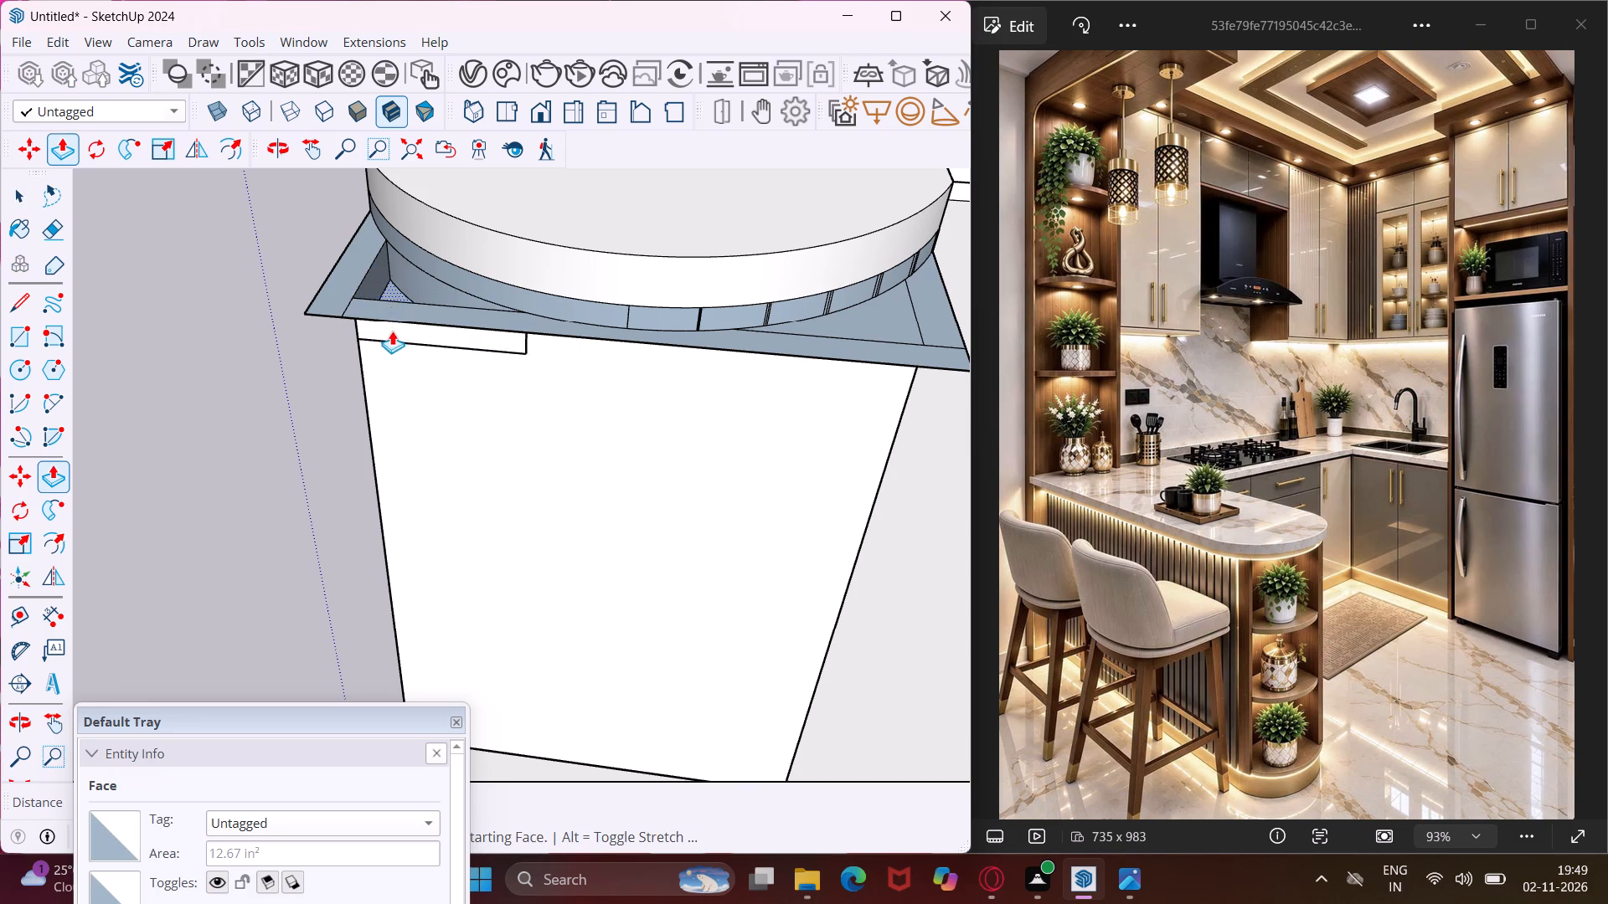
pyautogui.scroll(-8, 407, 415)
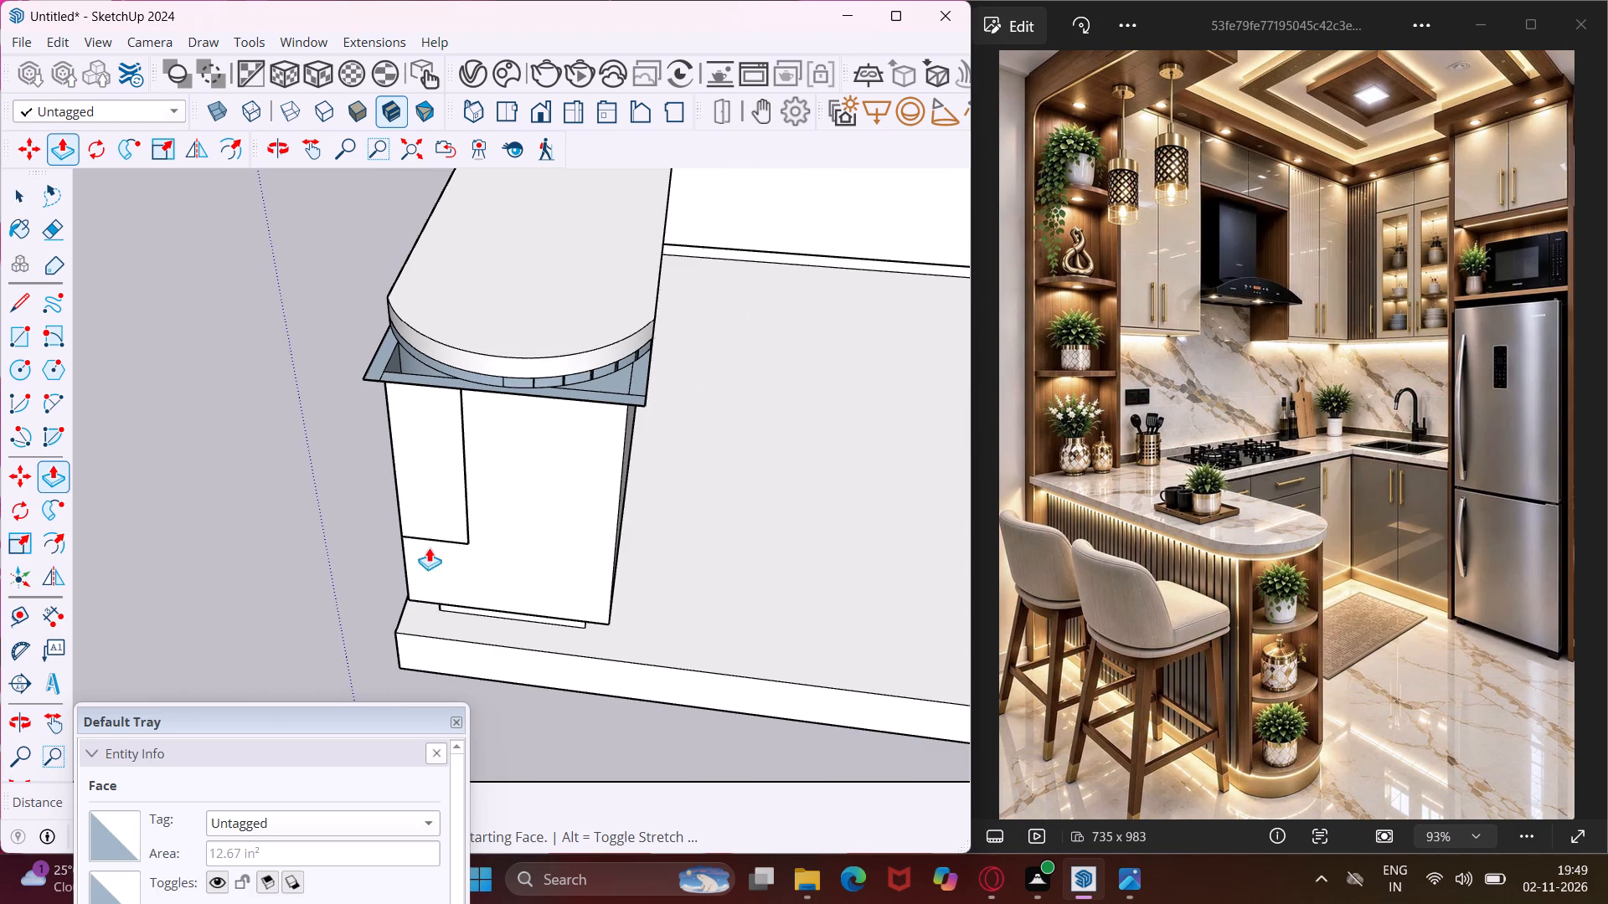
pyautogui.scroll(6, 435, 598)
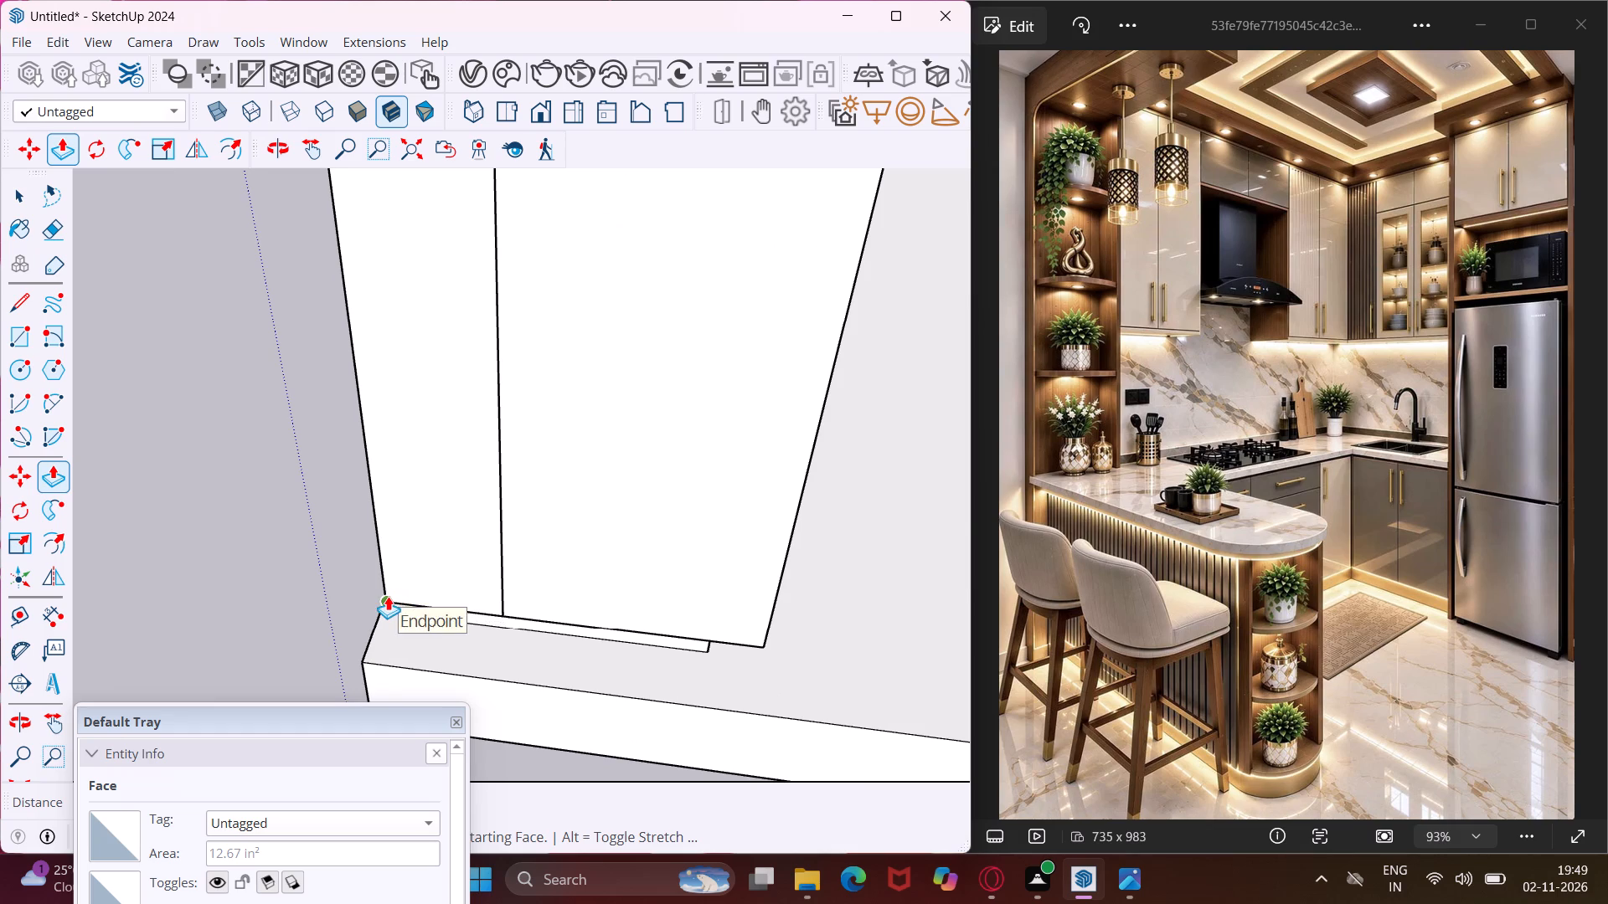
pyautogui.scroll(4, 388, 596)
pyautogui.click(387, 596)
pyautogui.scroll(-11, 316, 609)
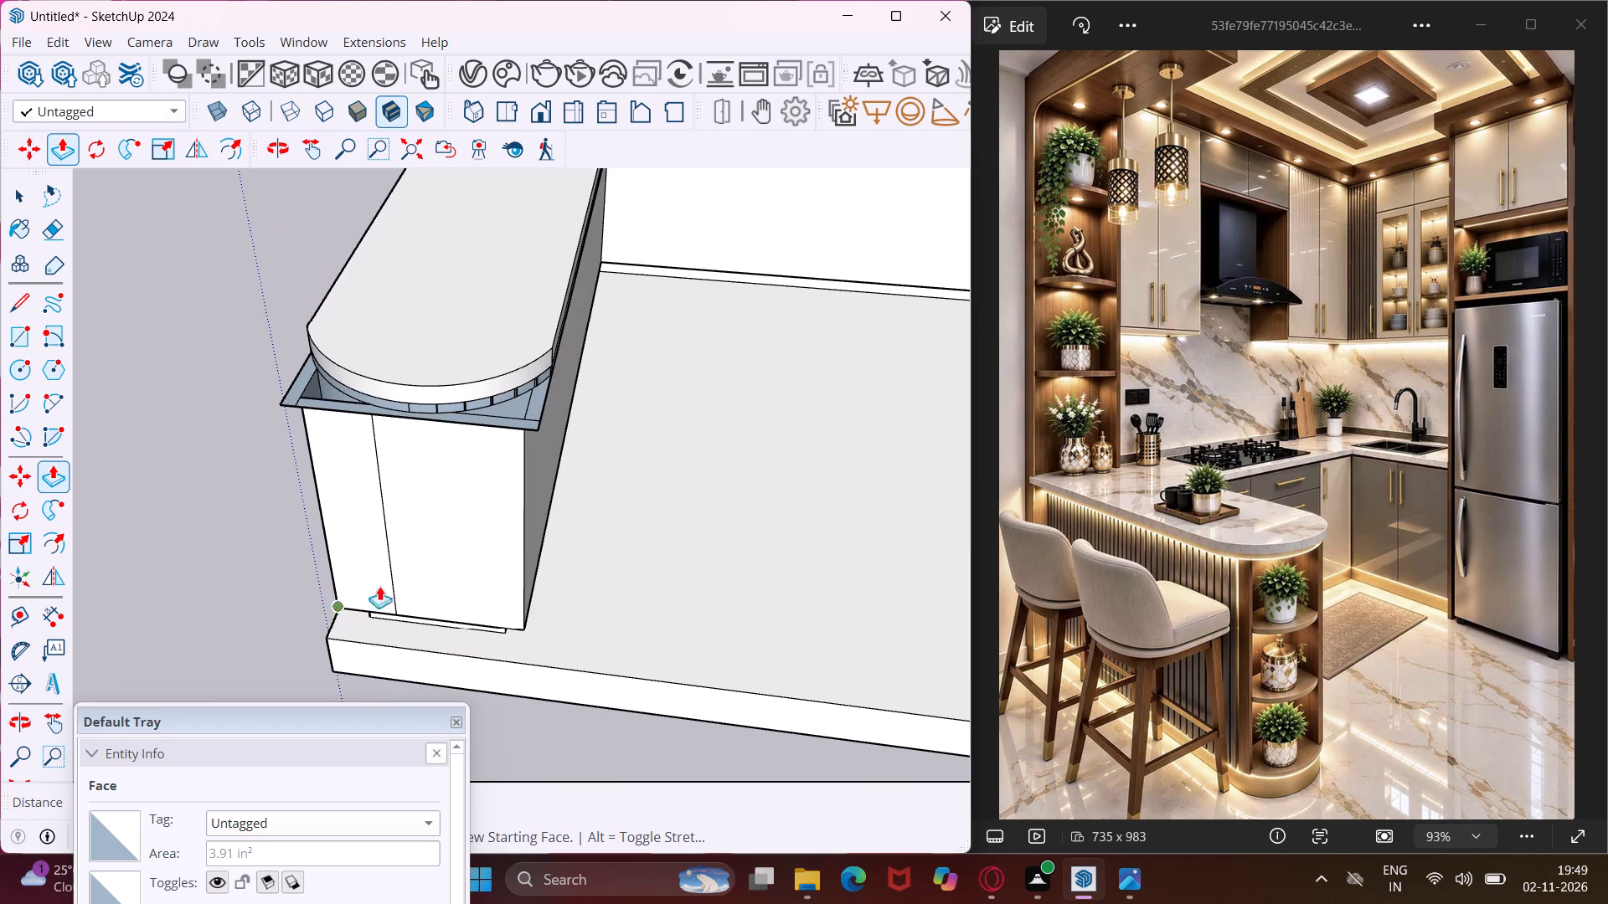
pyautogui.scroll(7, 513, 404)
pyautogui.press('Escape')
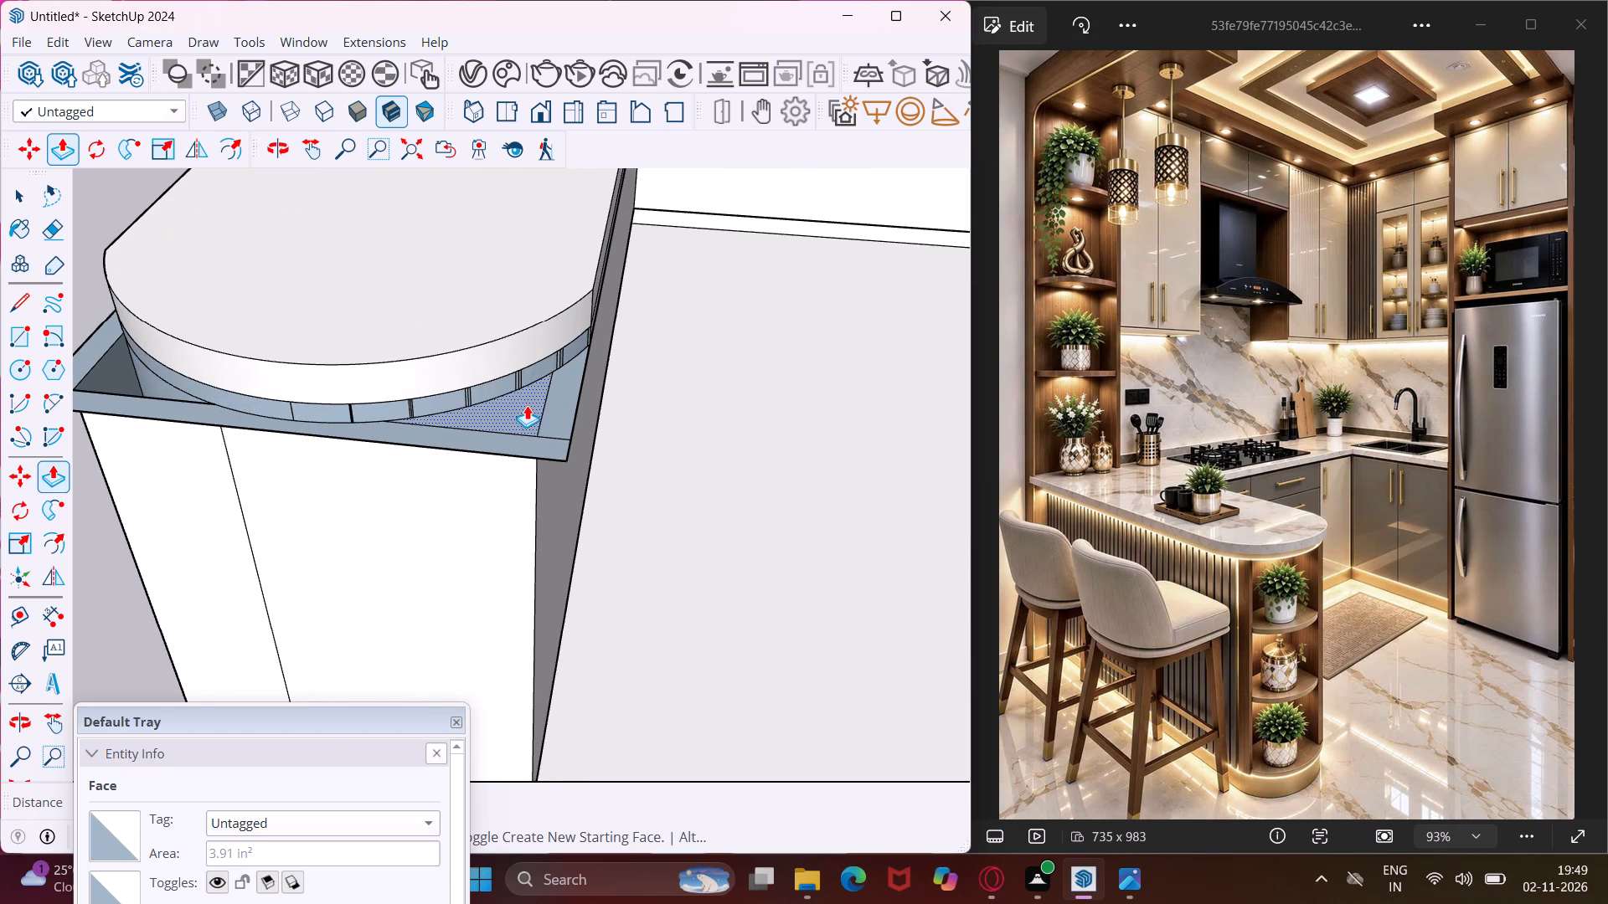
# Push/Pull the matching triangular face at the kitchen-side corner down to the base cabinet's bottom.
pyautogui.scroll(3, 527, 405)
pyautogui.click(528, 405)
pyautogui.scroll(-5, 506, 440)
pyautogui.scroll(-3, 490, 519)
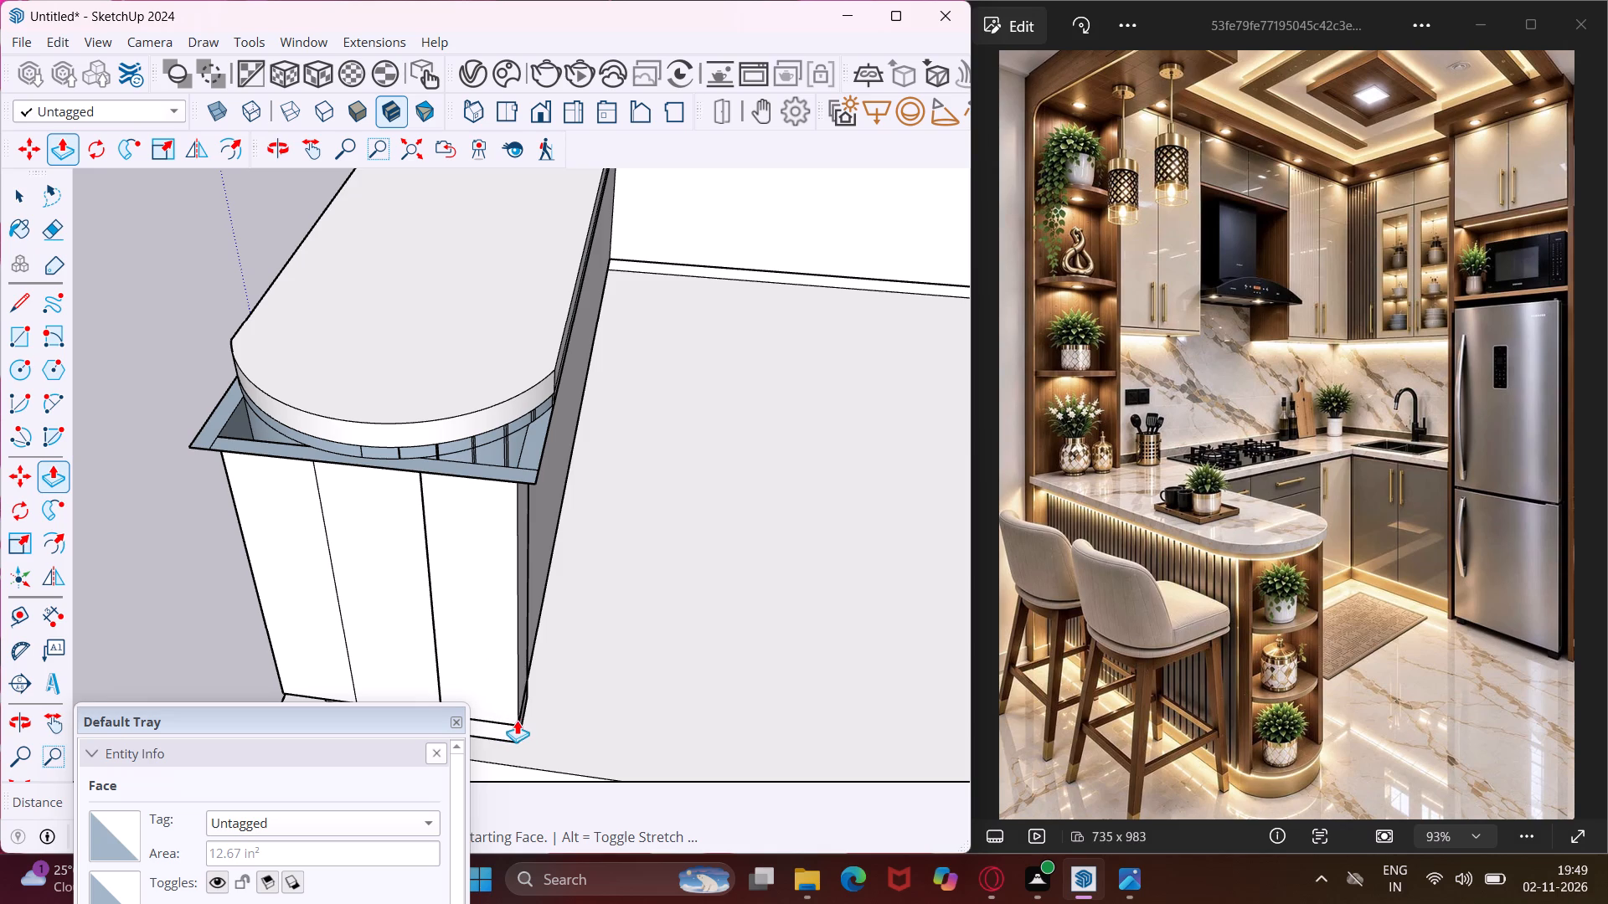
pyautogui.click(527, 711)
pyautogui.scroll(3, 540, 463)
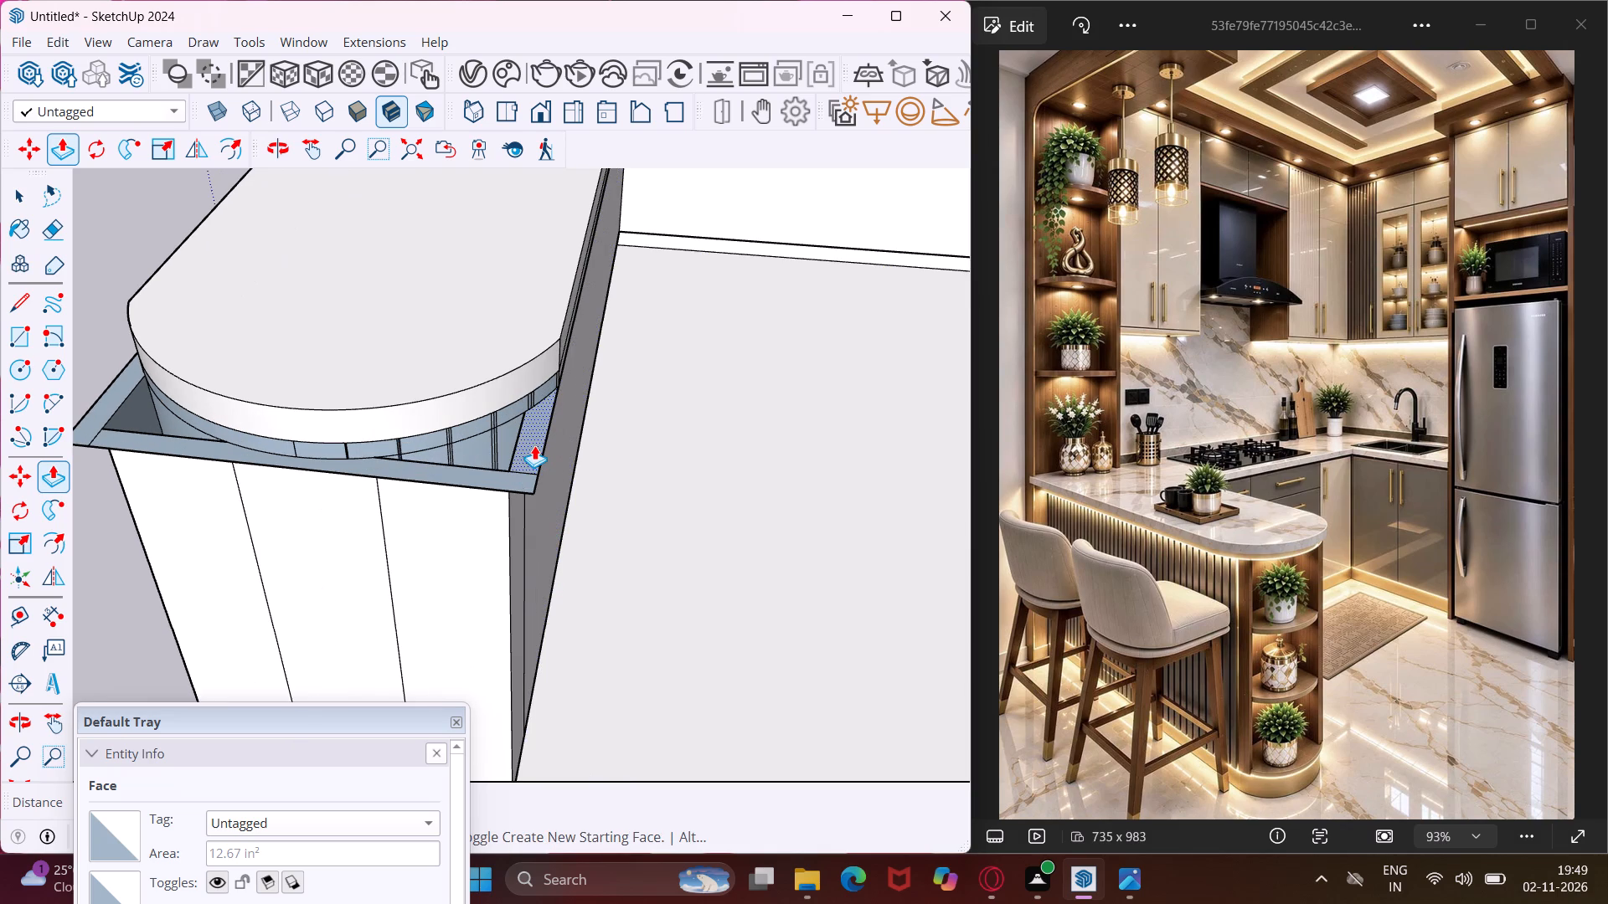
pyautogui.click(534, 445)
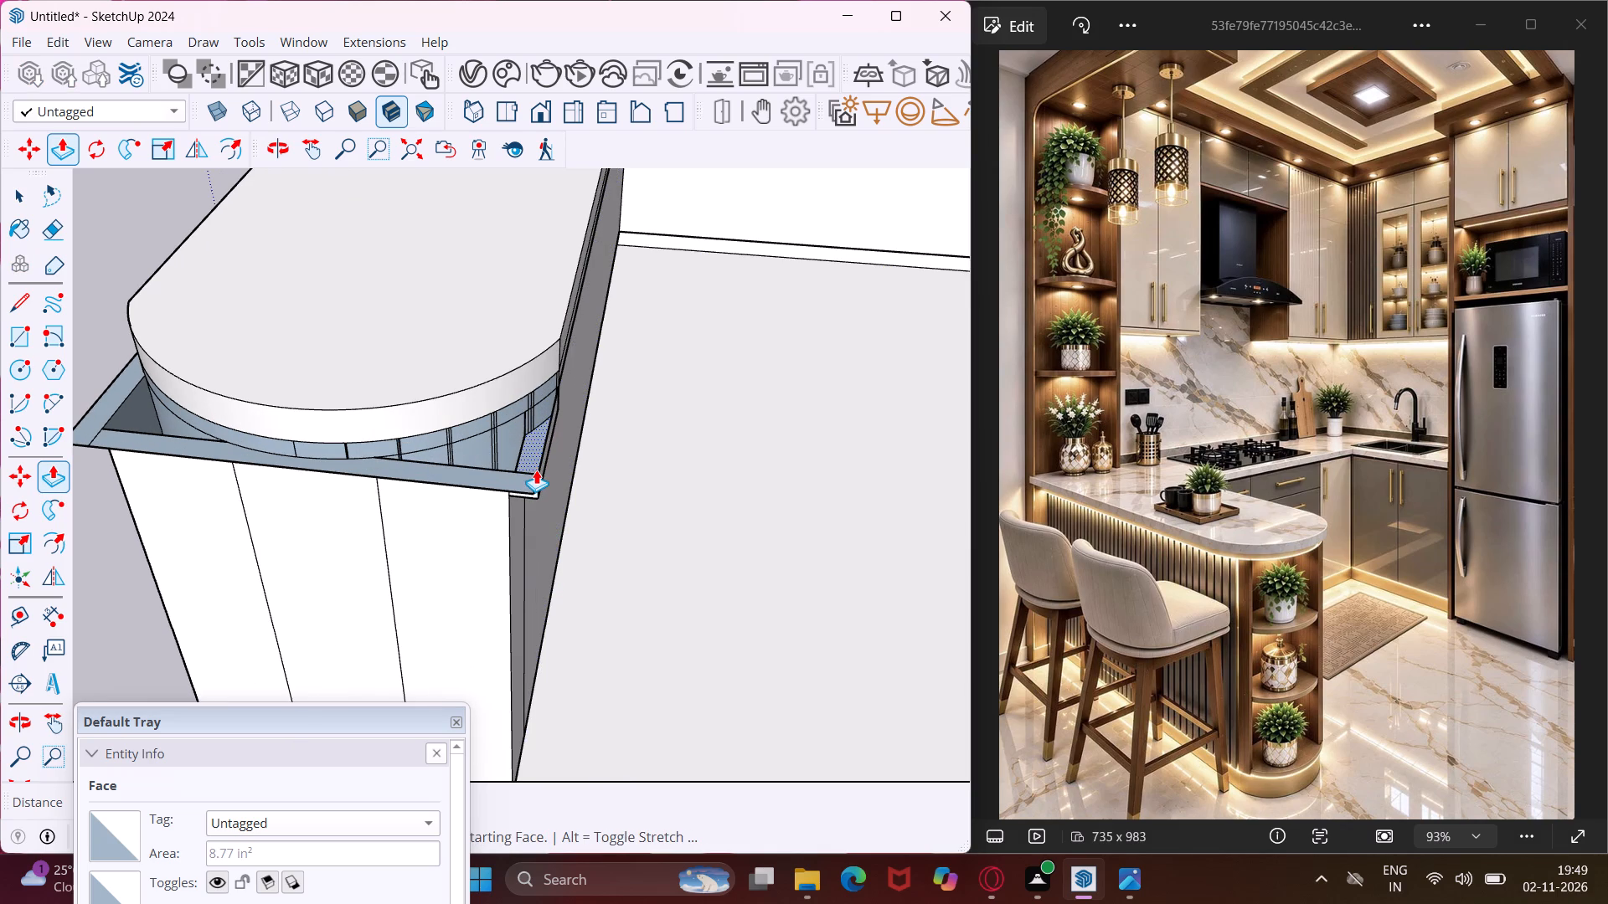
pyautogui.press('Escape')
# Erase the edges of the thin ledge projecting past the cabinet's kitchen side and end beneath the rounded countertop.
pyautogui.moveTo(500, 467); pyautogui.dragTo(598, 254, button='middle')
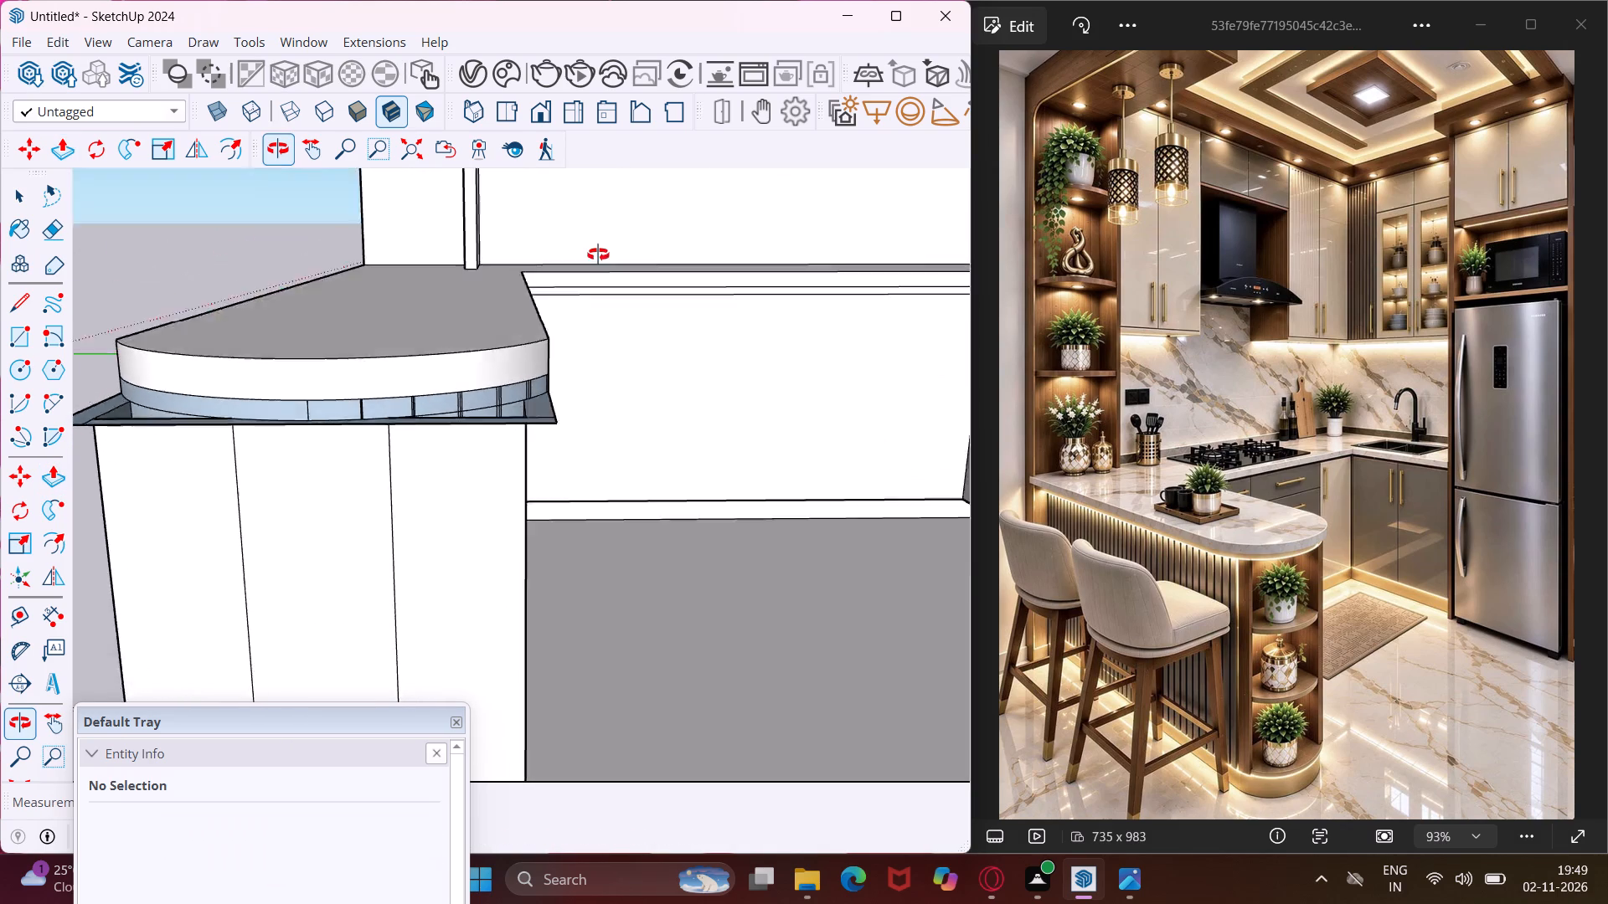
pyautogui.moveTo(598, 254); pyautogui.dragTo(747, 406, button='middle')
pyautogui.press('Escape')
pyautogui.press('space')
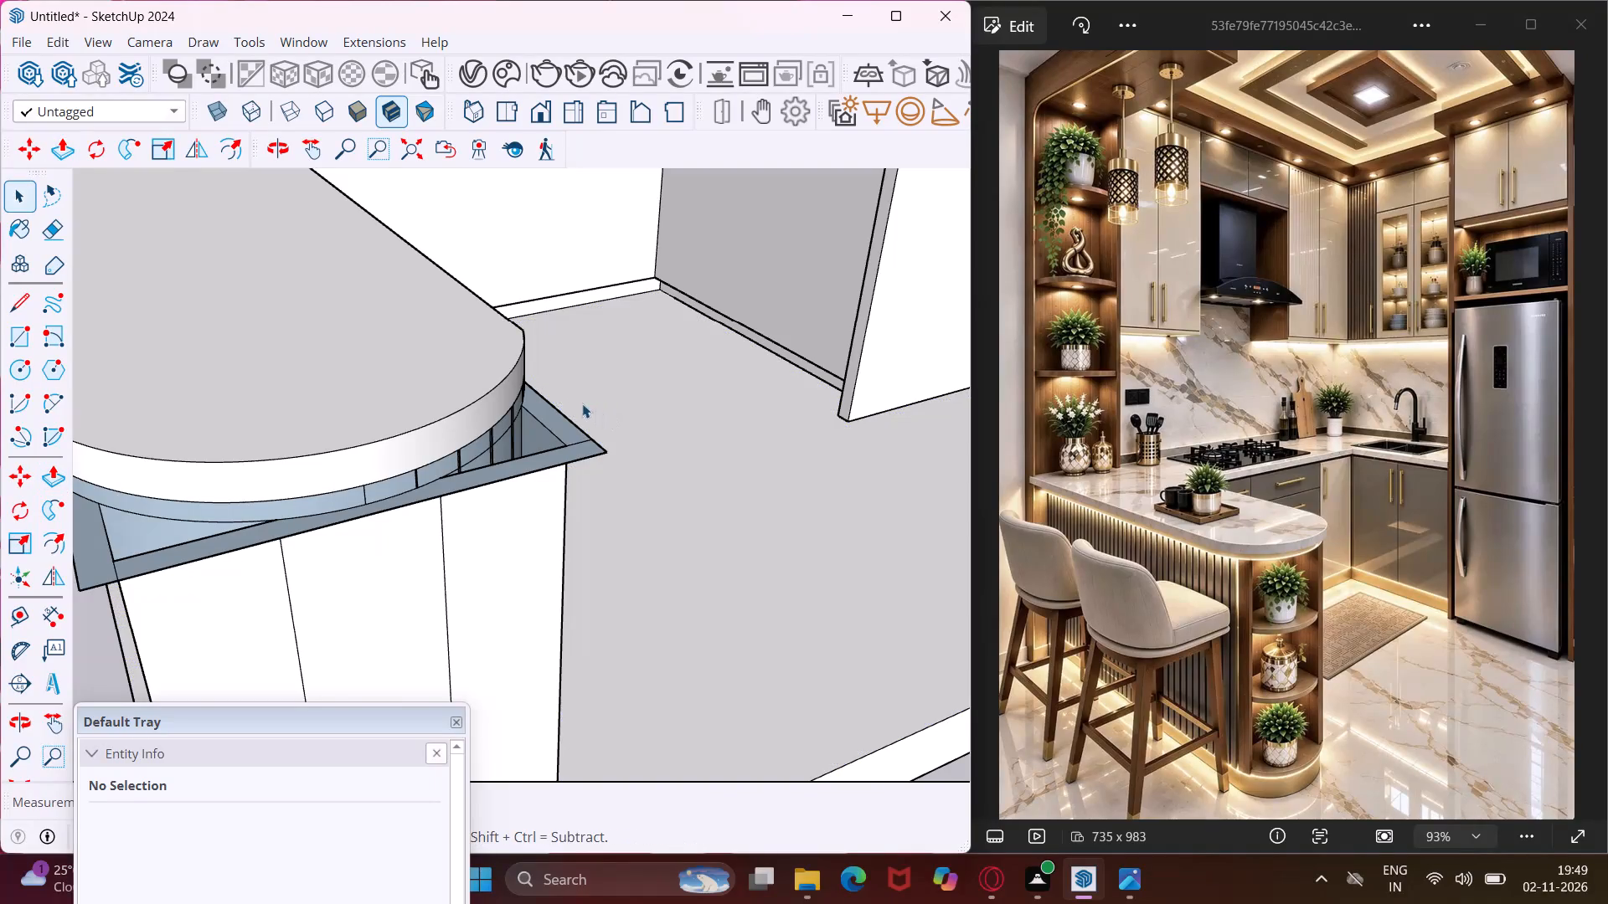
pyautogui.press('e')
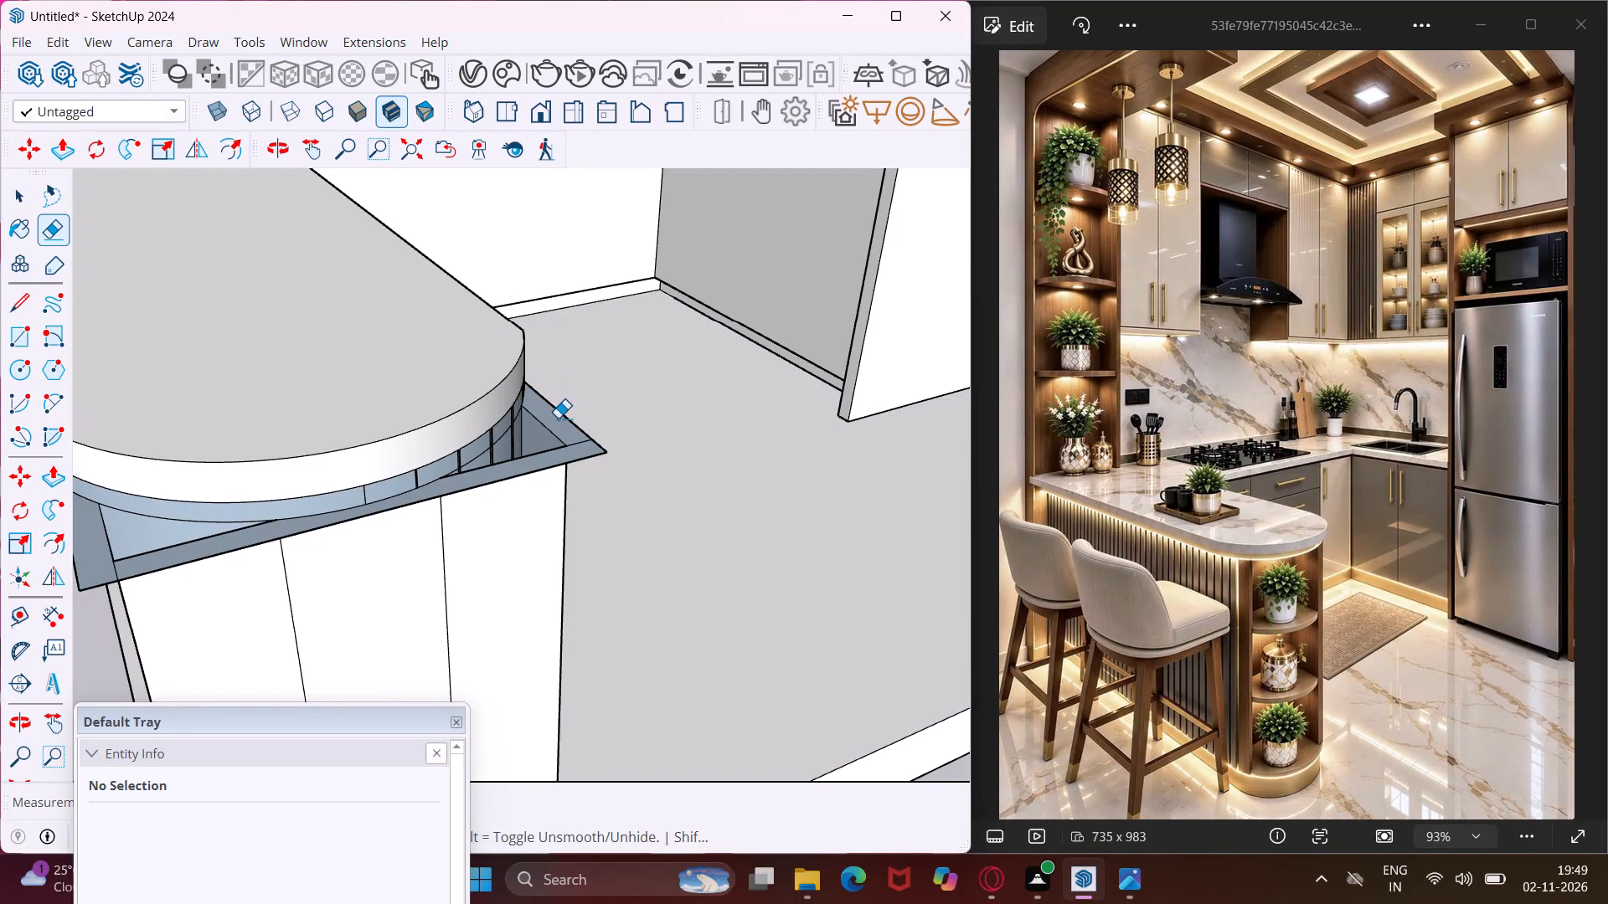
pyautogui.click(569, 422)
pyautogui.click(585, 455)
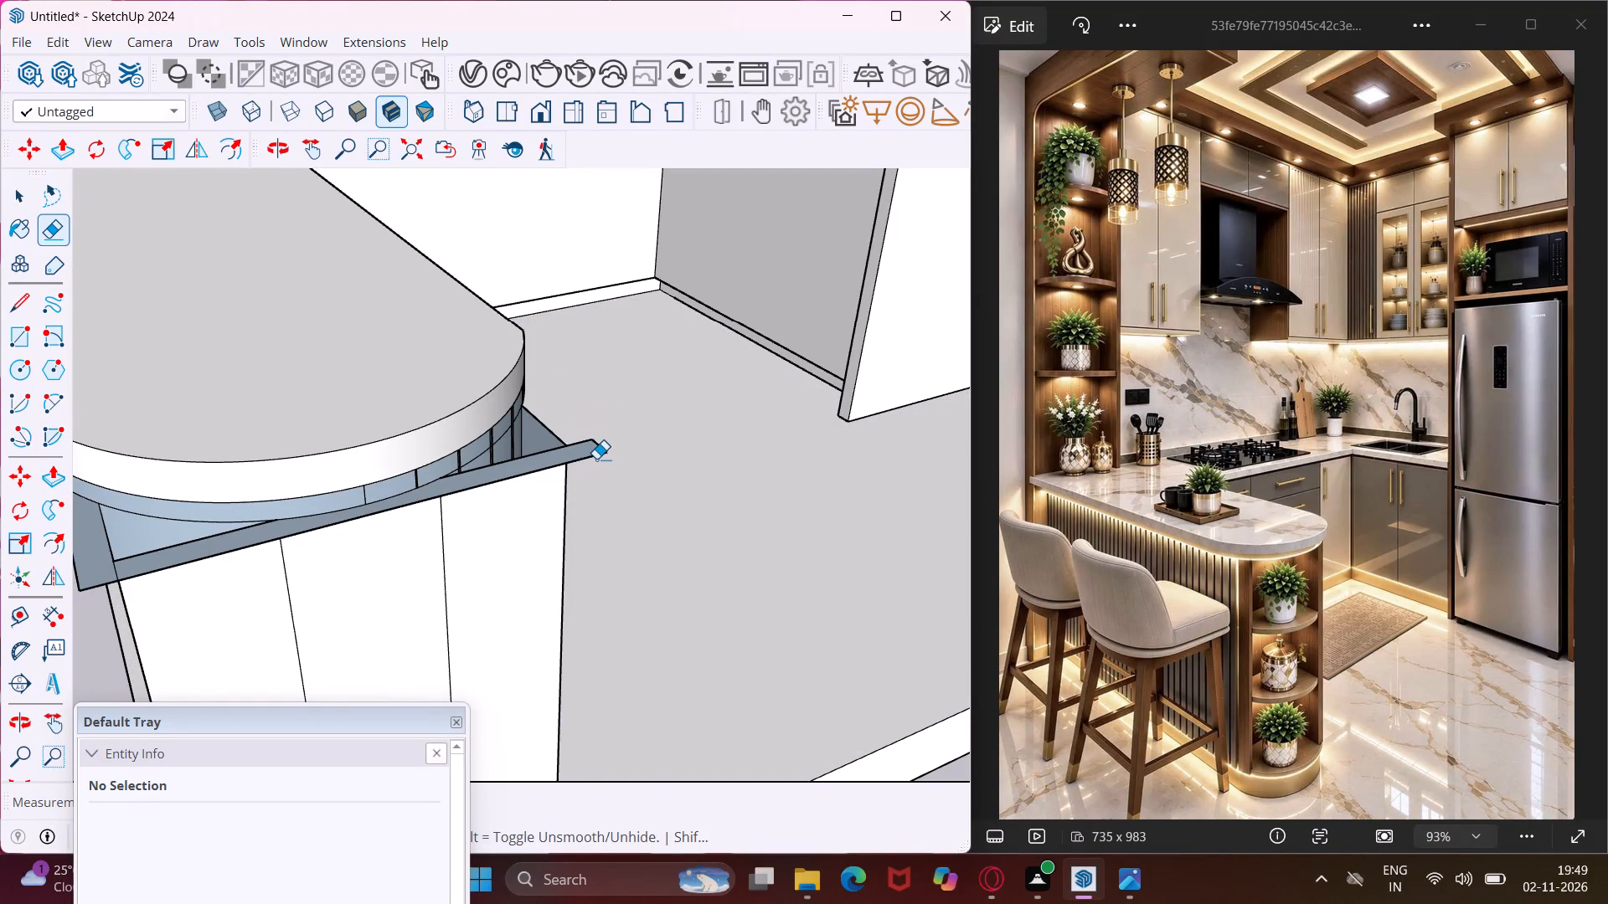
pyautogui.click(596, 458)
pyautogui.click(603, 449)
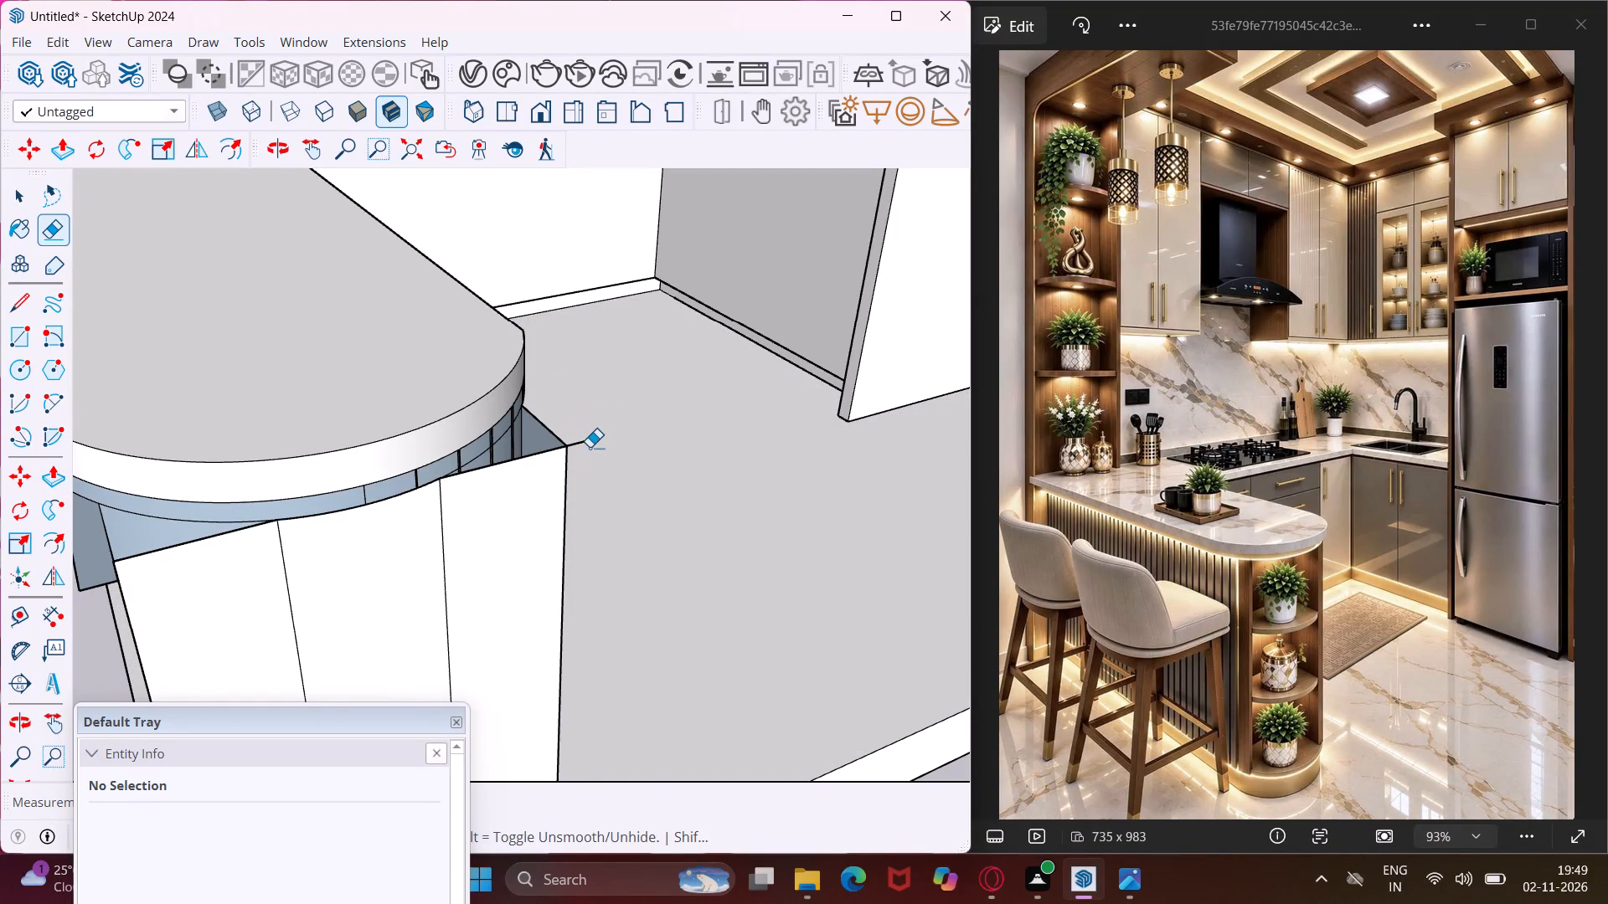
pyautogui.click(581, 442)
# Erase the remaining ledge edges projecting past the cabinet's seating side.
pyautogui.scroll(-5, 588, 441)
pyautogui.scroll(5, 403, 493)
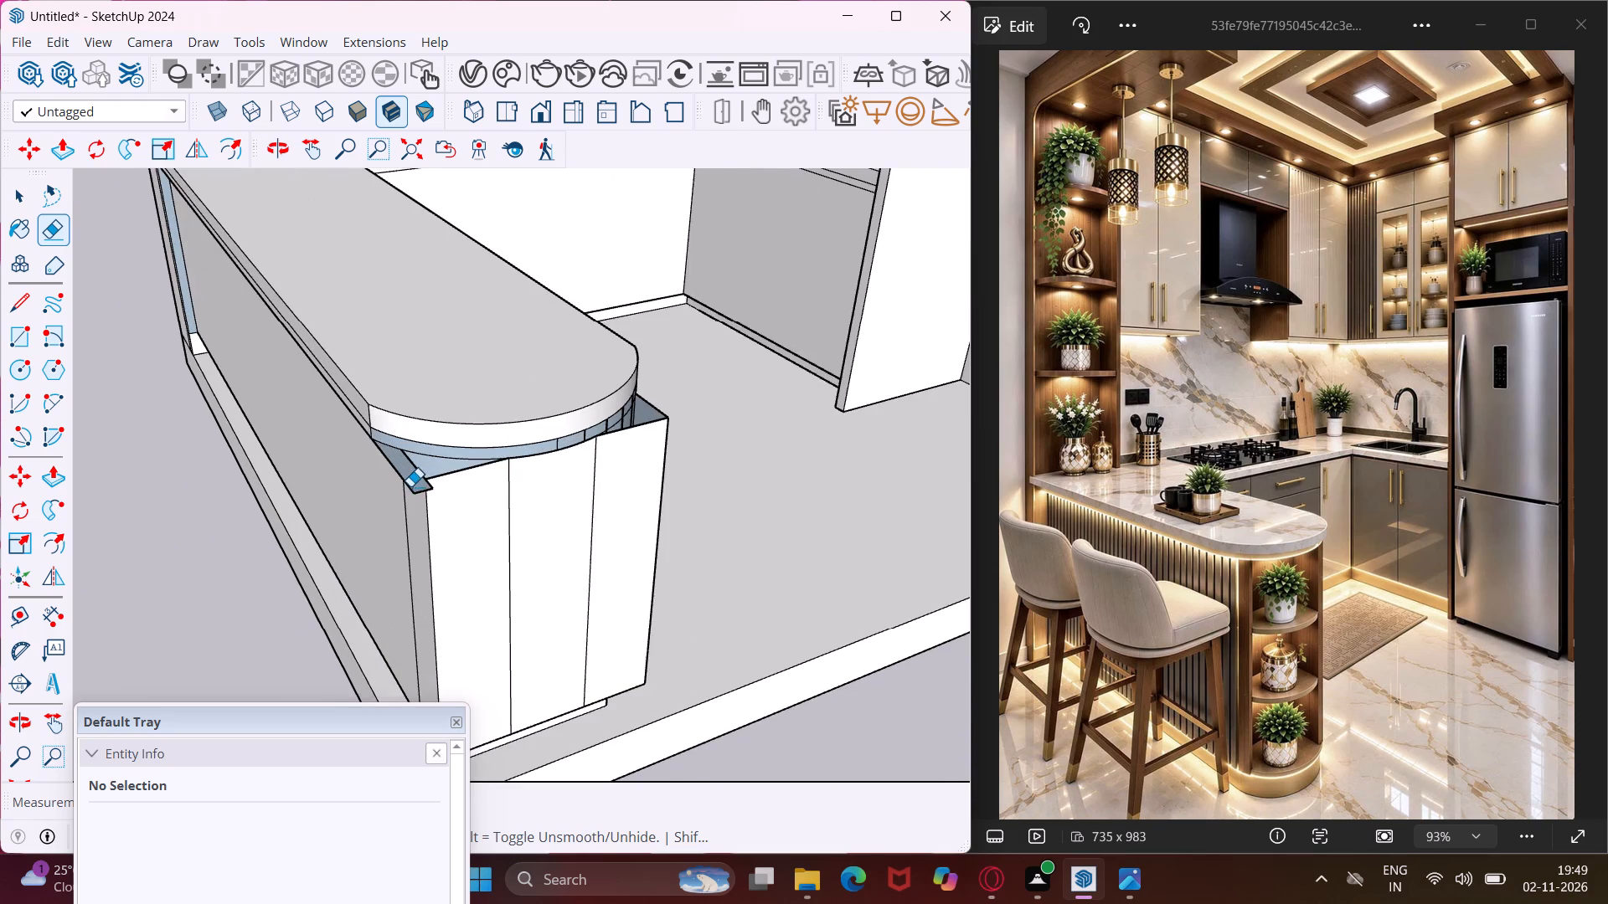
pyautogui.scroll(2, 410, 486)
pyautogui.click(410, 485)
pyautogui.click(424, 496)
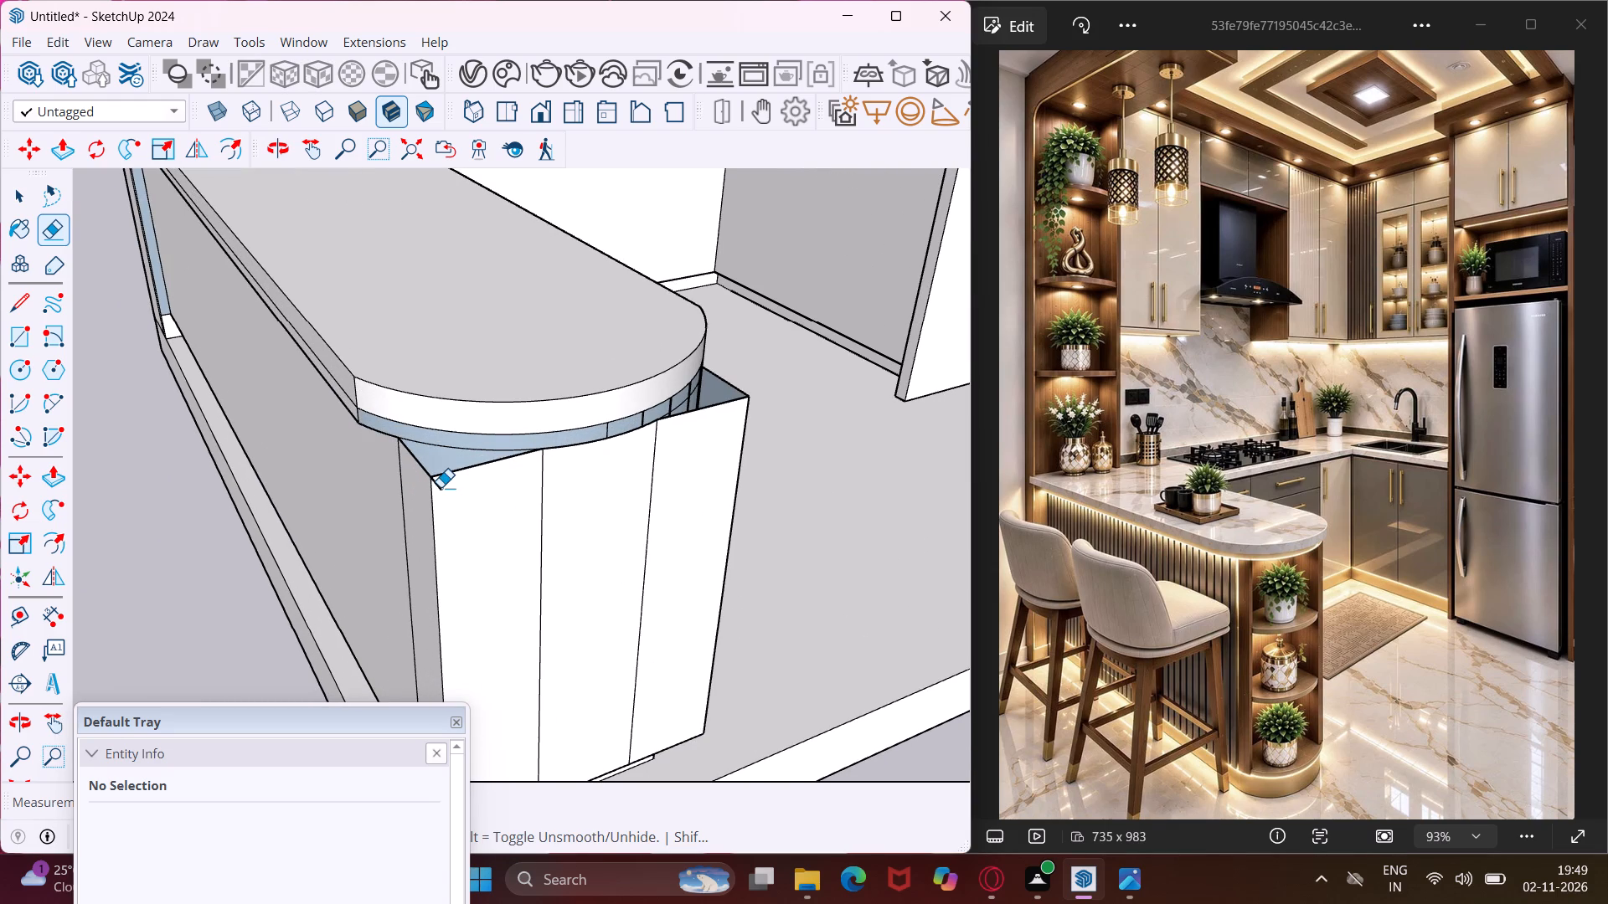
pyautogui.click(441, 485)
# Erase the leftover square corner edges on the cabinet's seating side to clear the material outside the curved face.
pyautogui.moveTo(440, 485); pyautogui.dragTo(810, 506, button='middle')
pyautogui.scroll(1, 586, 559)
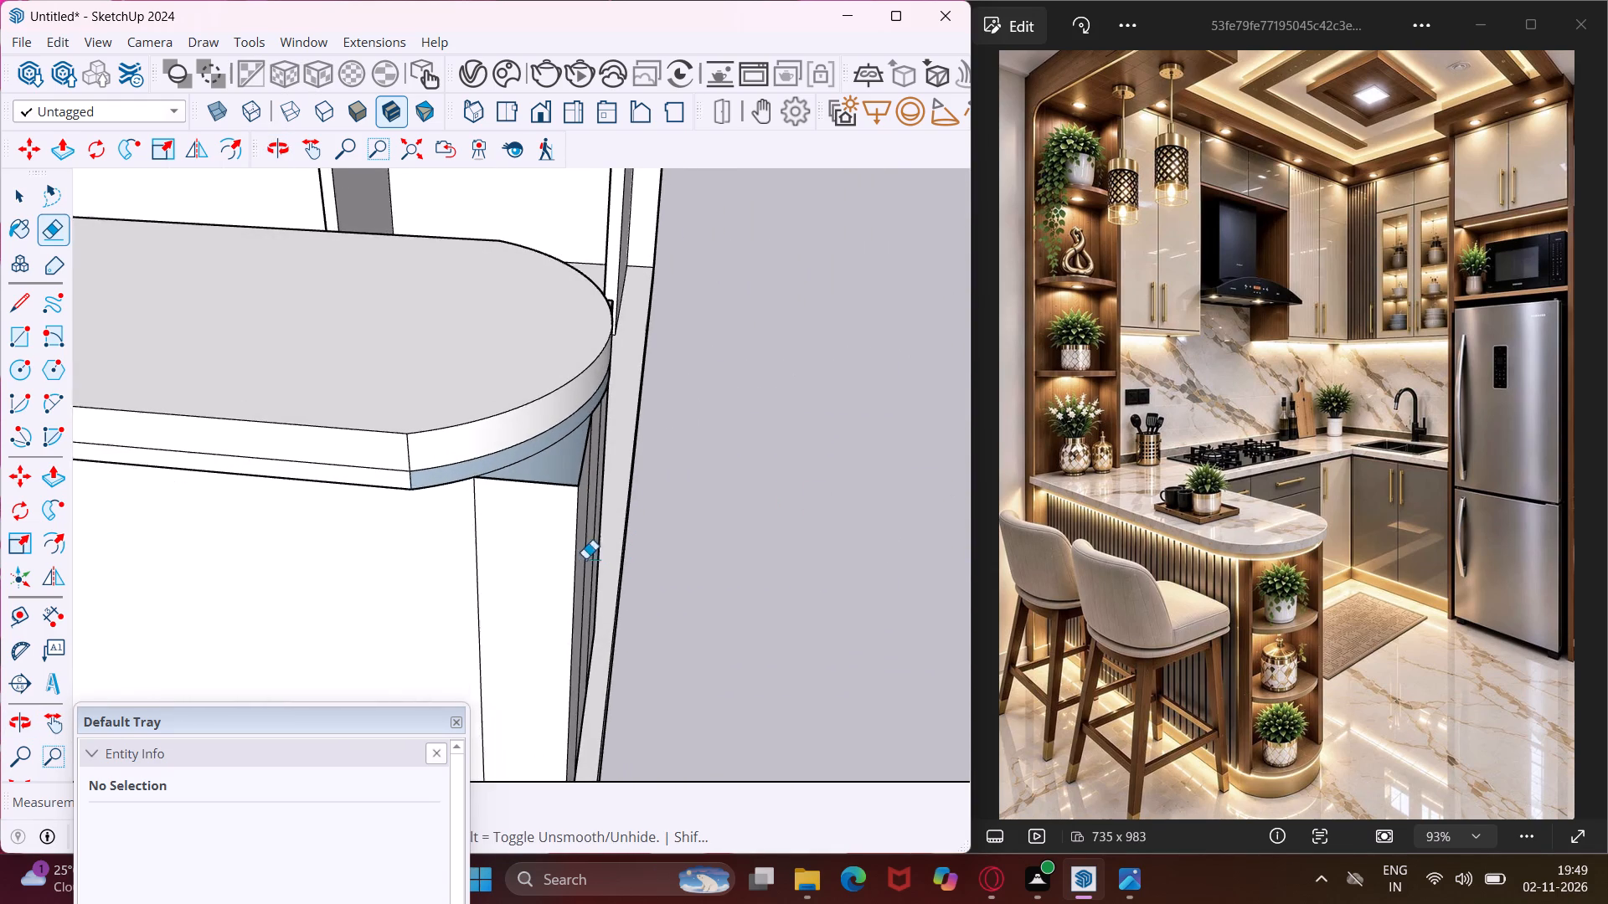
pyautogui.scroll(2, 585, 558)
pyautogui.click(576, 526)
pyautogui.click(569, 465)
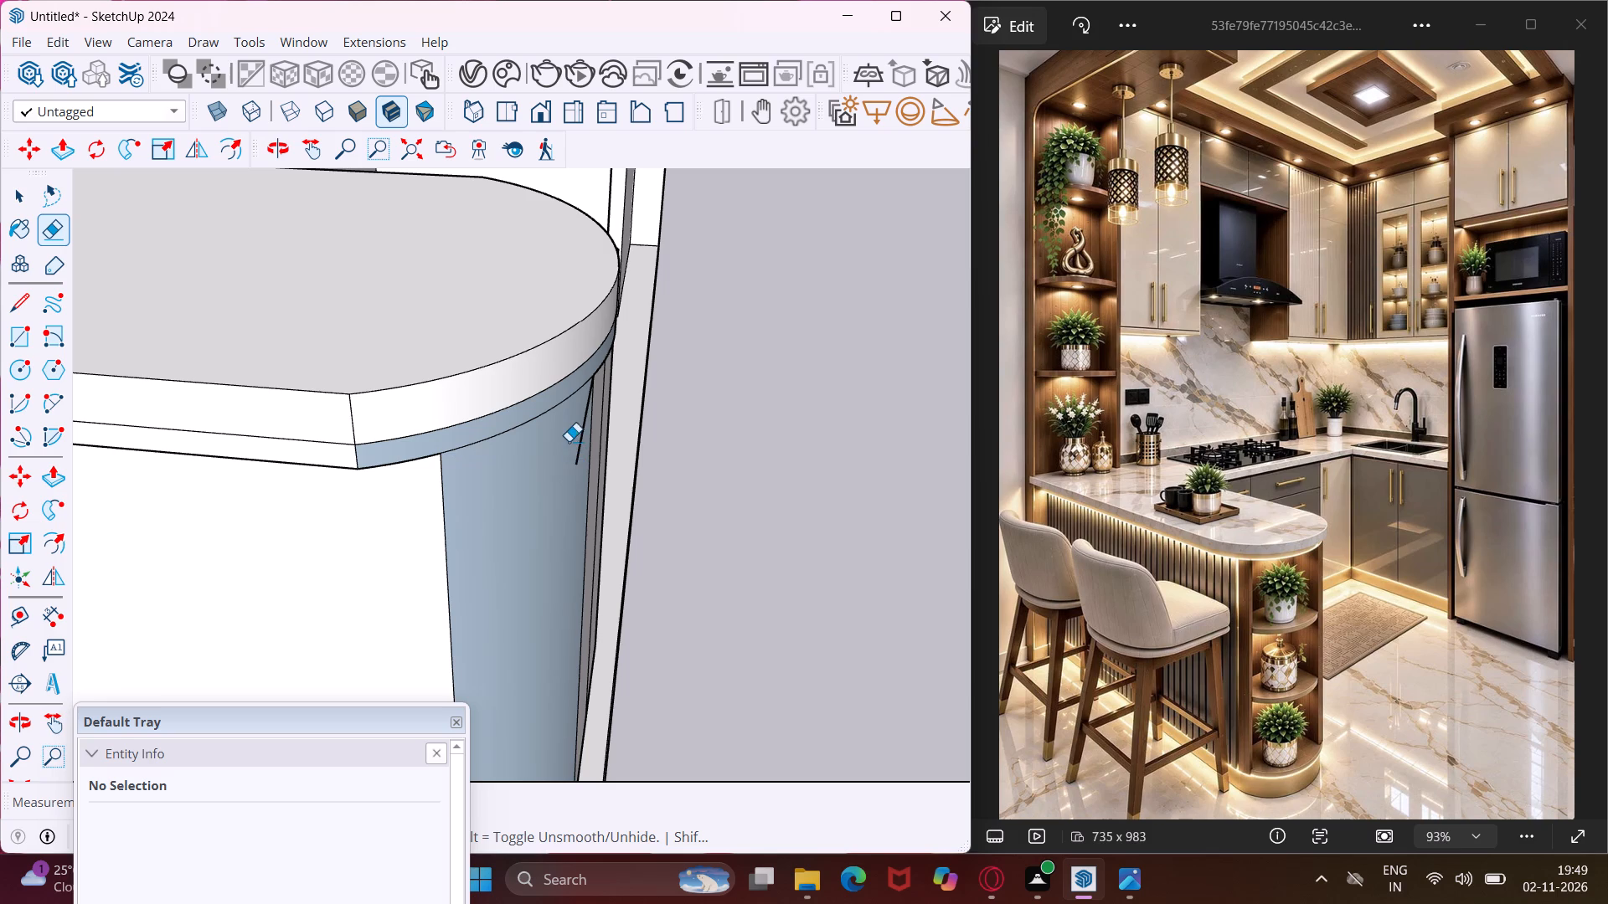
pyautogui.click(577, 441)
pyautogui.click(580, 441)
# Erase the leftover square corner edges on the cabinet's kitchen side, including its outer vertical edge.
pyautogui.scroll(1, 580, 441)
pyautogui.moveTo(580, 441); pyautogui.dragTo(332, 471, button='middle')
pyautogui.scroll(3, 662, 350)
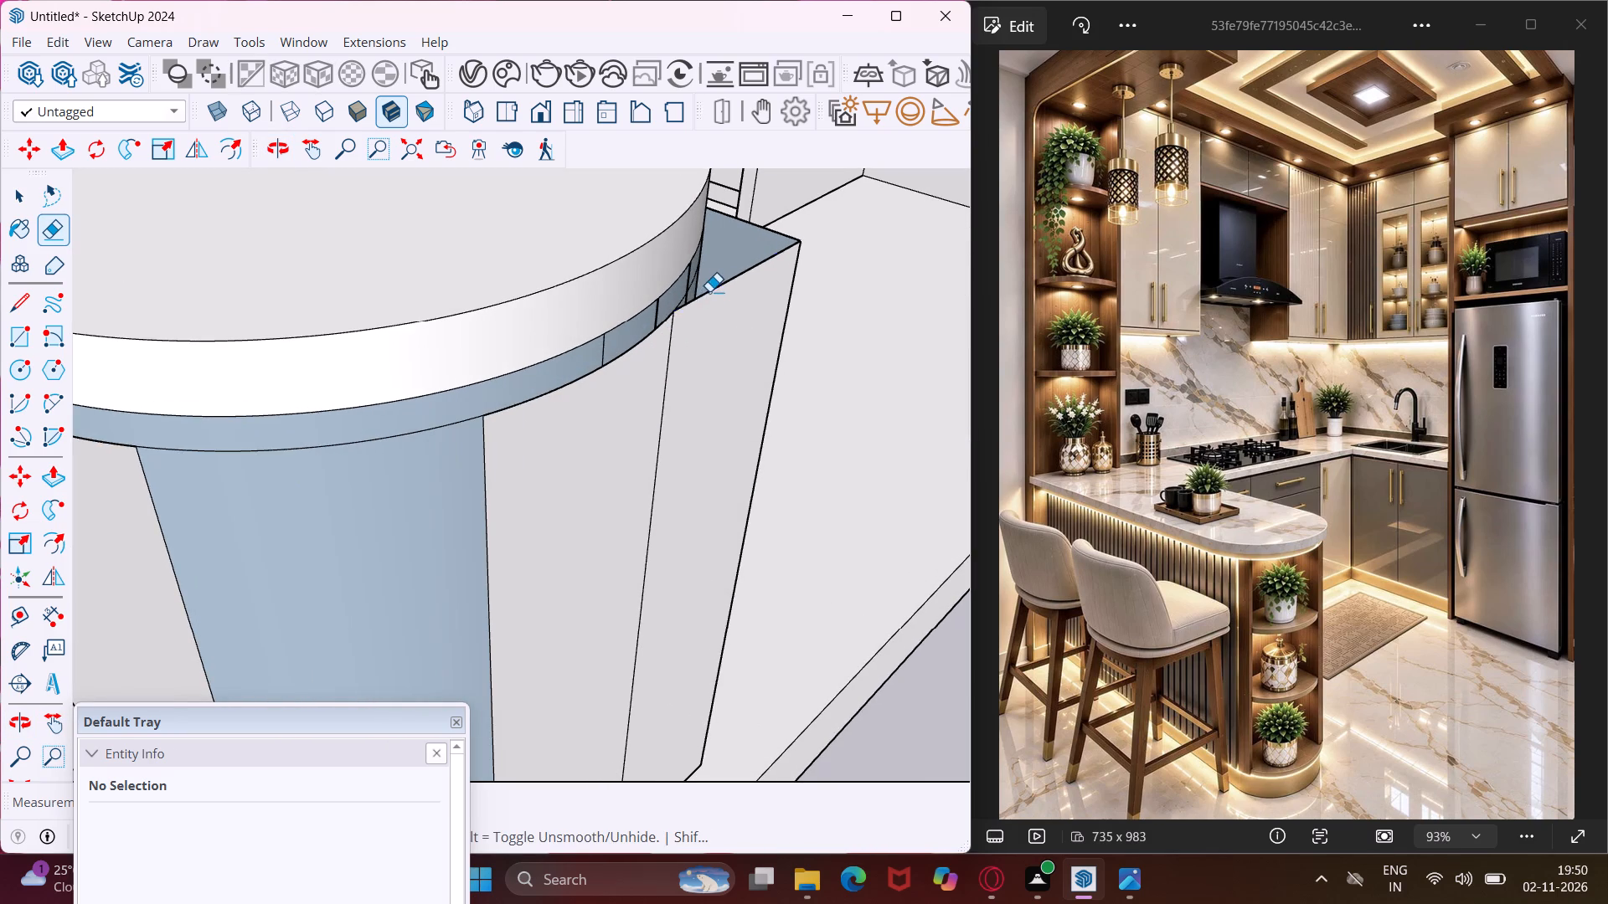
pyautogui.click(709, 291)
pyautogui.click(755, 231)
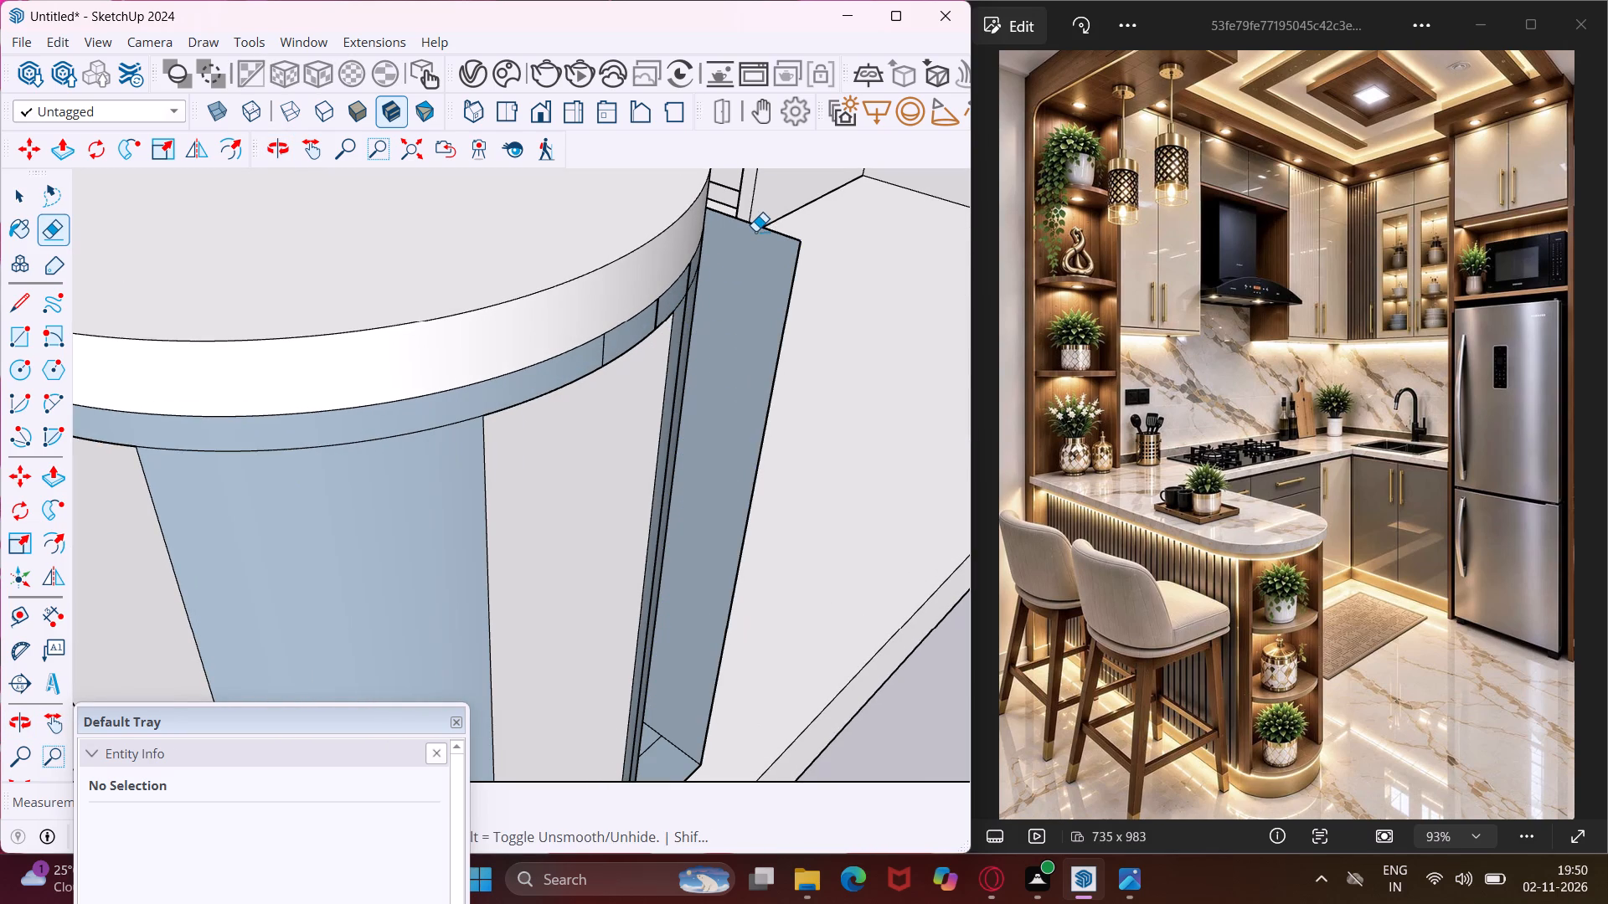
pyautogui.click(755, 229)
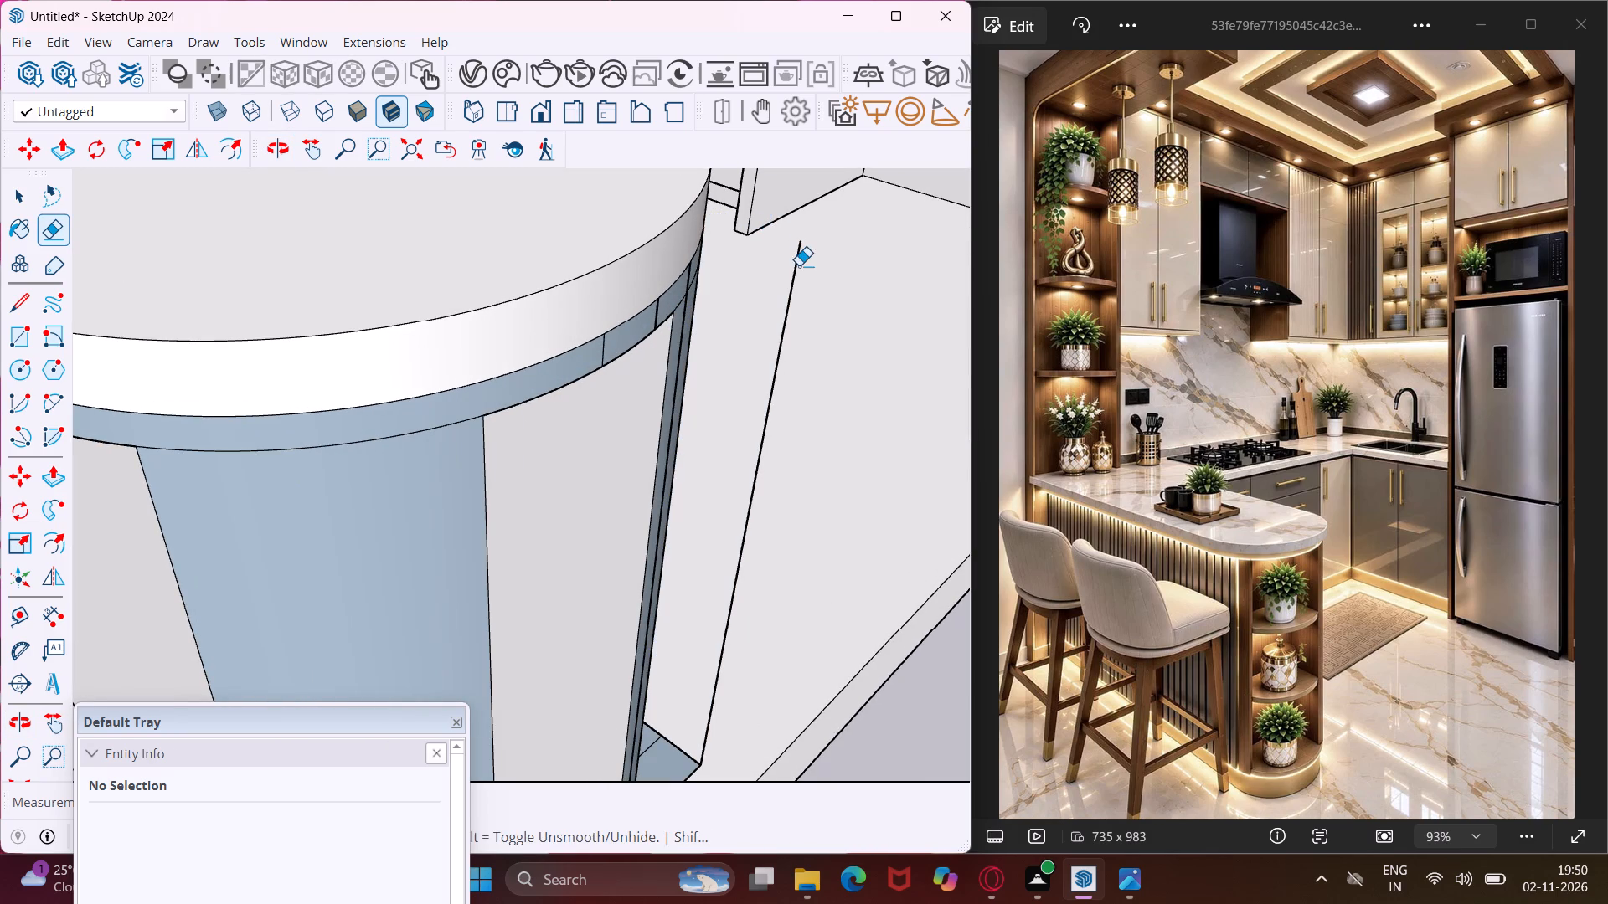
pyautogui.click(797, 267)
pyautogui.scroll(-9, 764, 254)
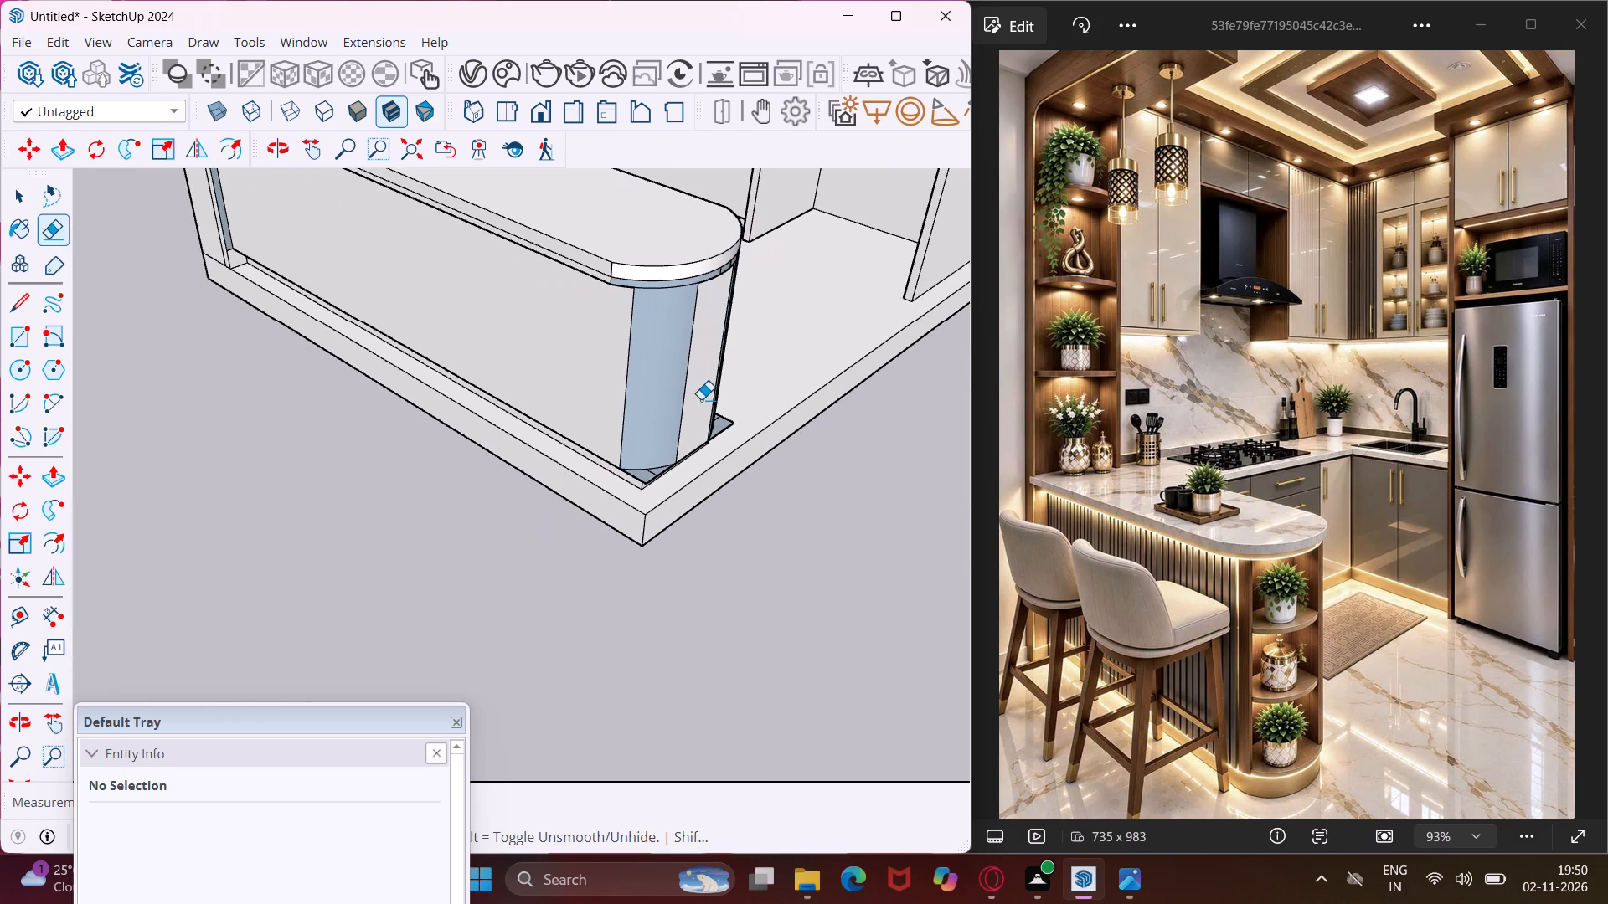
pyautogui.scroll(4, 701, 399)
pyautogui.moveTo(701, 399); pyautogui.dragTo(557, 400, button='middle')
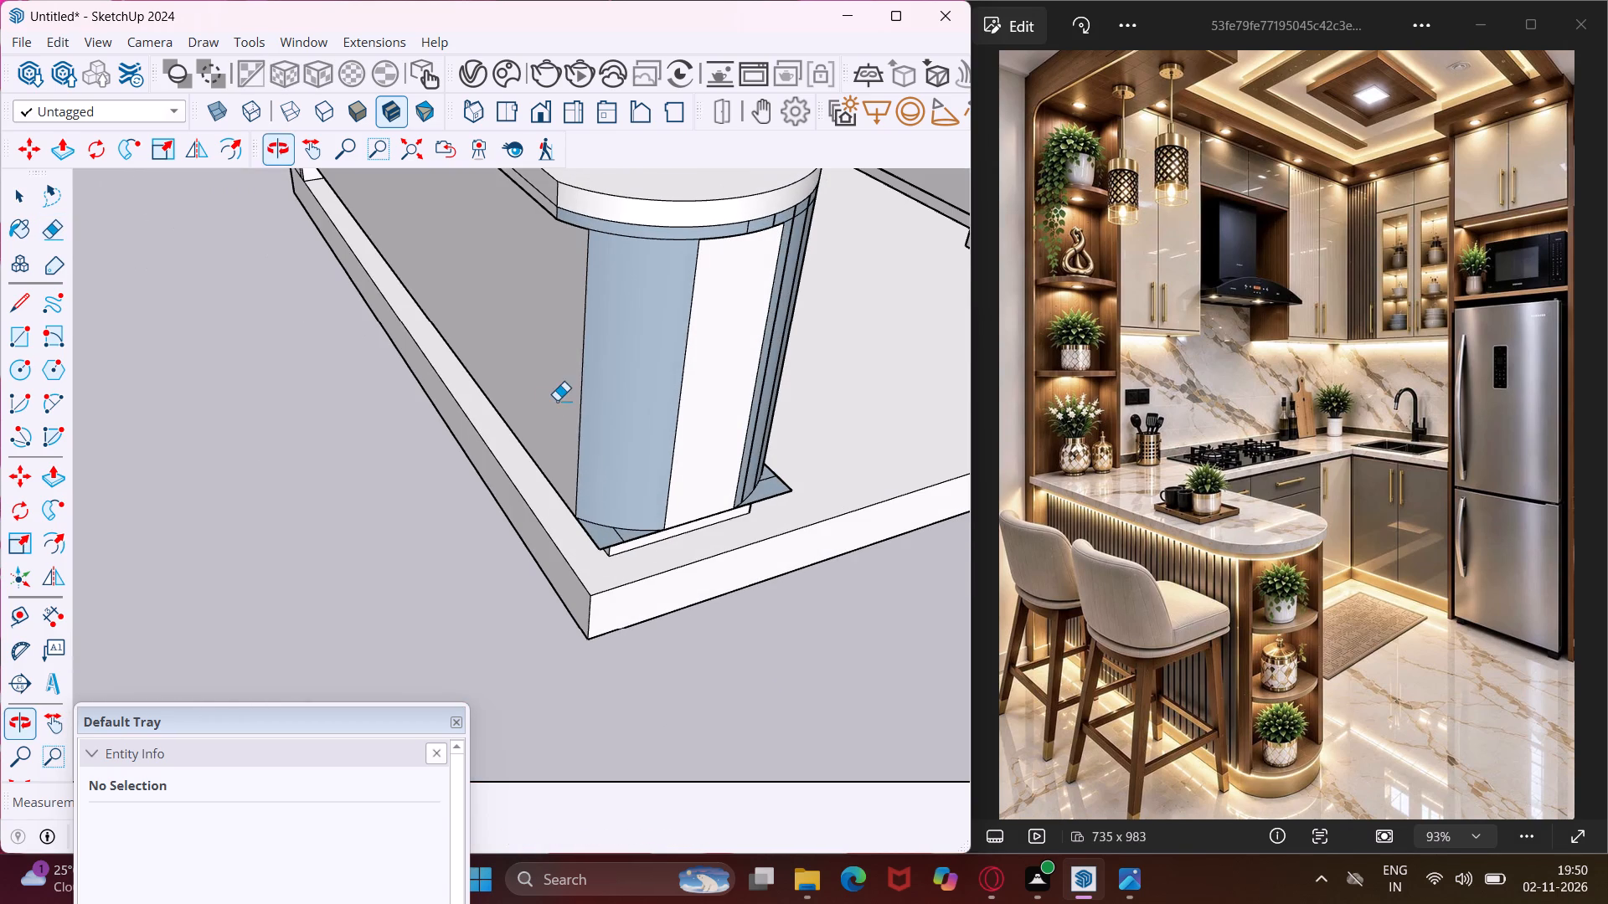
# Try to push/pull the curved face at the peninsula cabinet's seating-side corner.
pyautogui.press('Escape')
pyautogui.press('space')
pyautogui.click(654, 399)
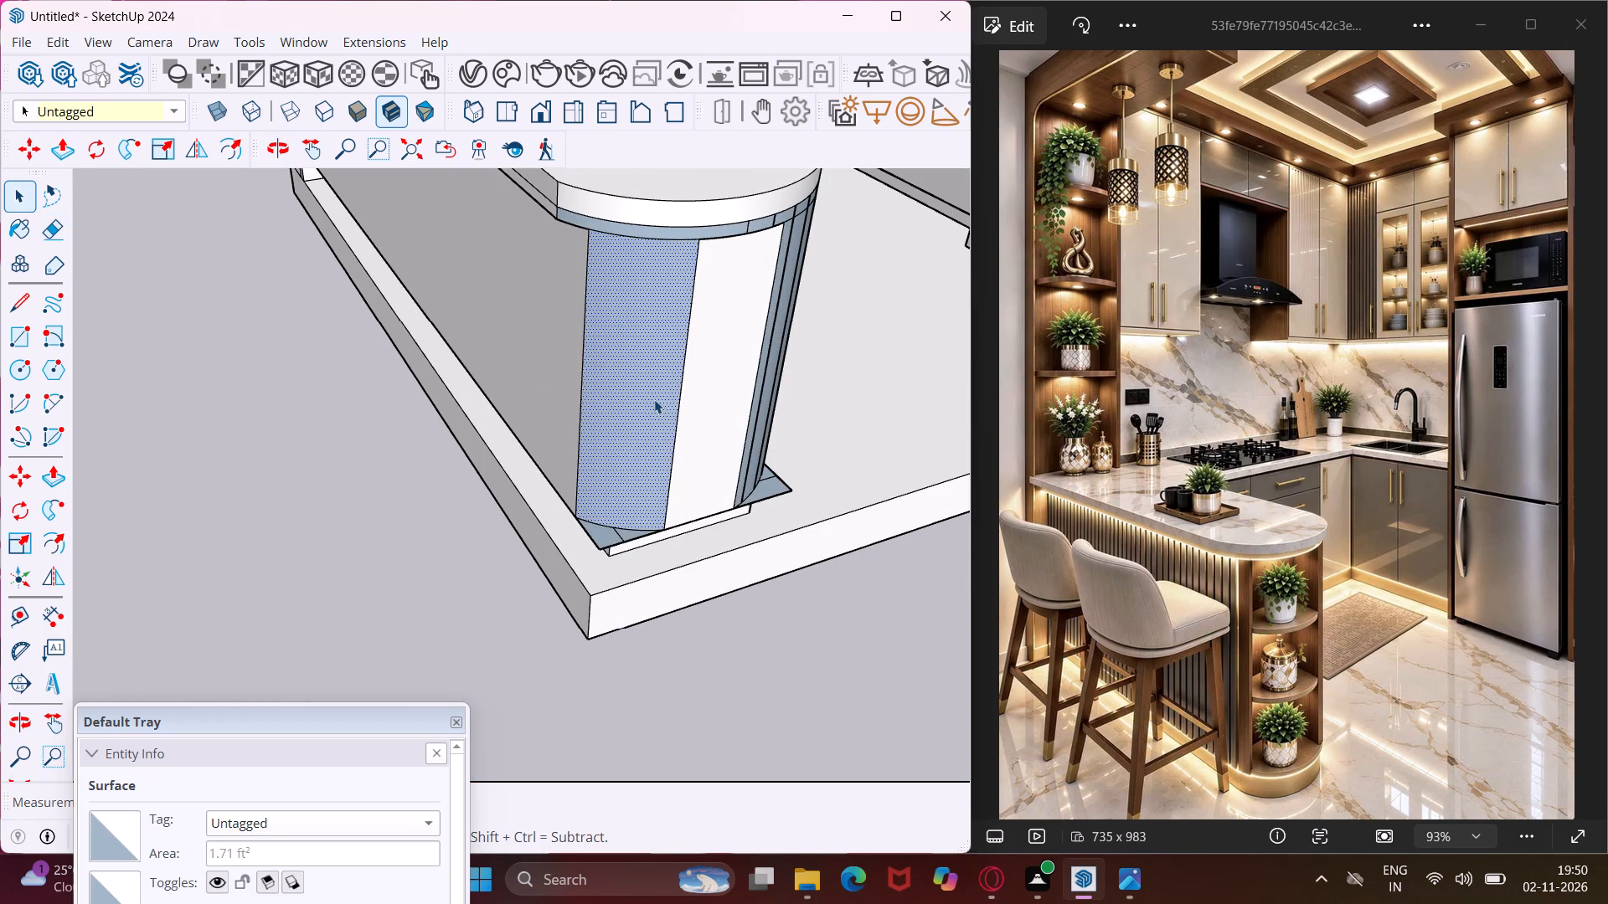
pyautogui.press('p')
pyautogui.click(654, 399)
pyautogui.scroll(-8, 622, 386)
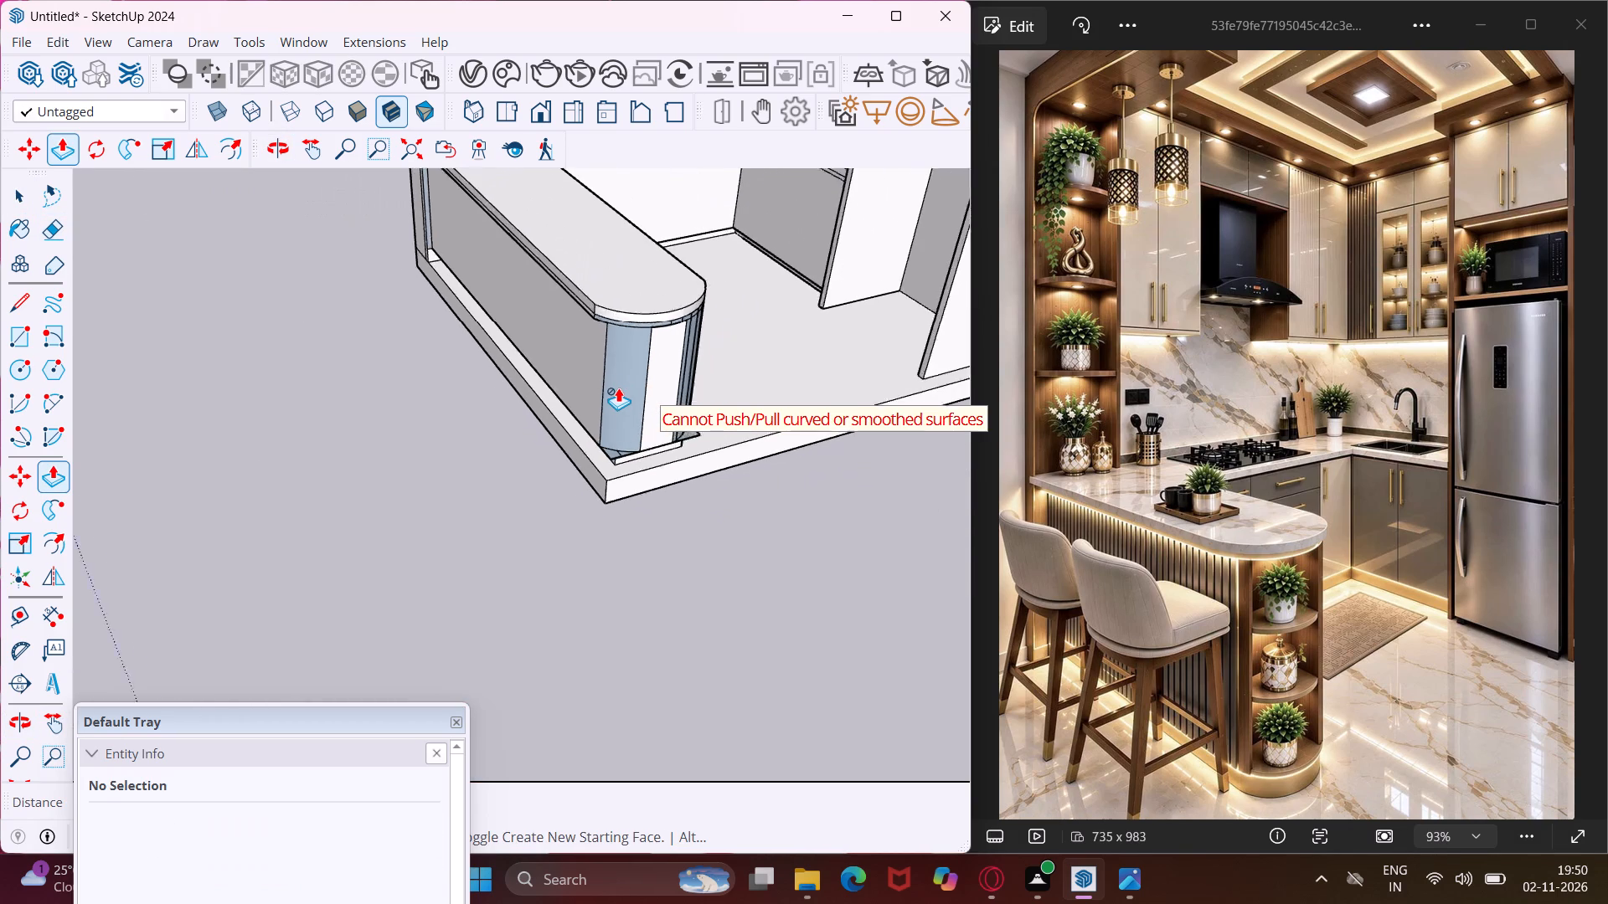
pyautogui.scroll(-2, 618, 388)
# Undo the rounding of the peninsula's cabinet and countertop ends, back to the square-ended cabinet and countertop.
pyautogui.hotkey('ctrl', 'z')
pyautogui.hotkey('ctrl', 'z')
pyautogui.hotkey('ctrl', 'z')
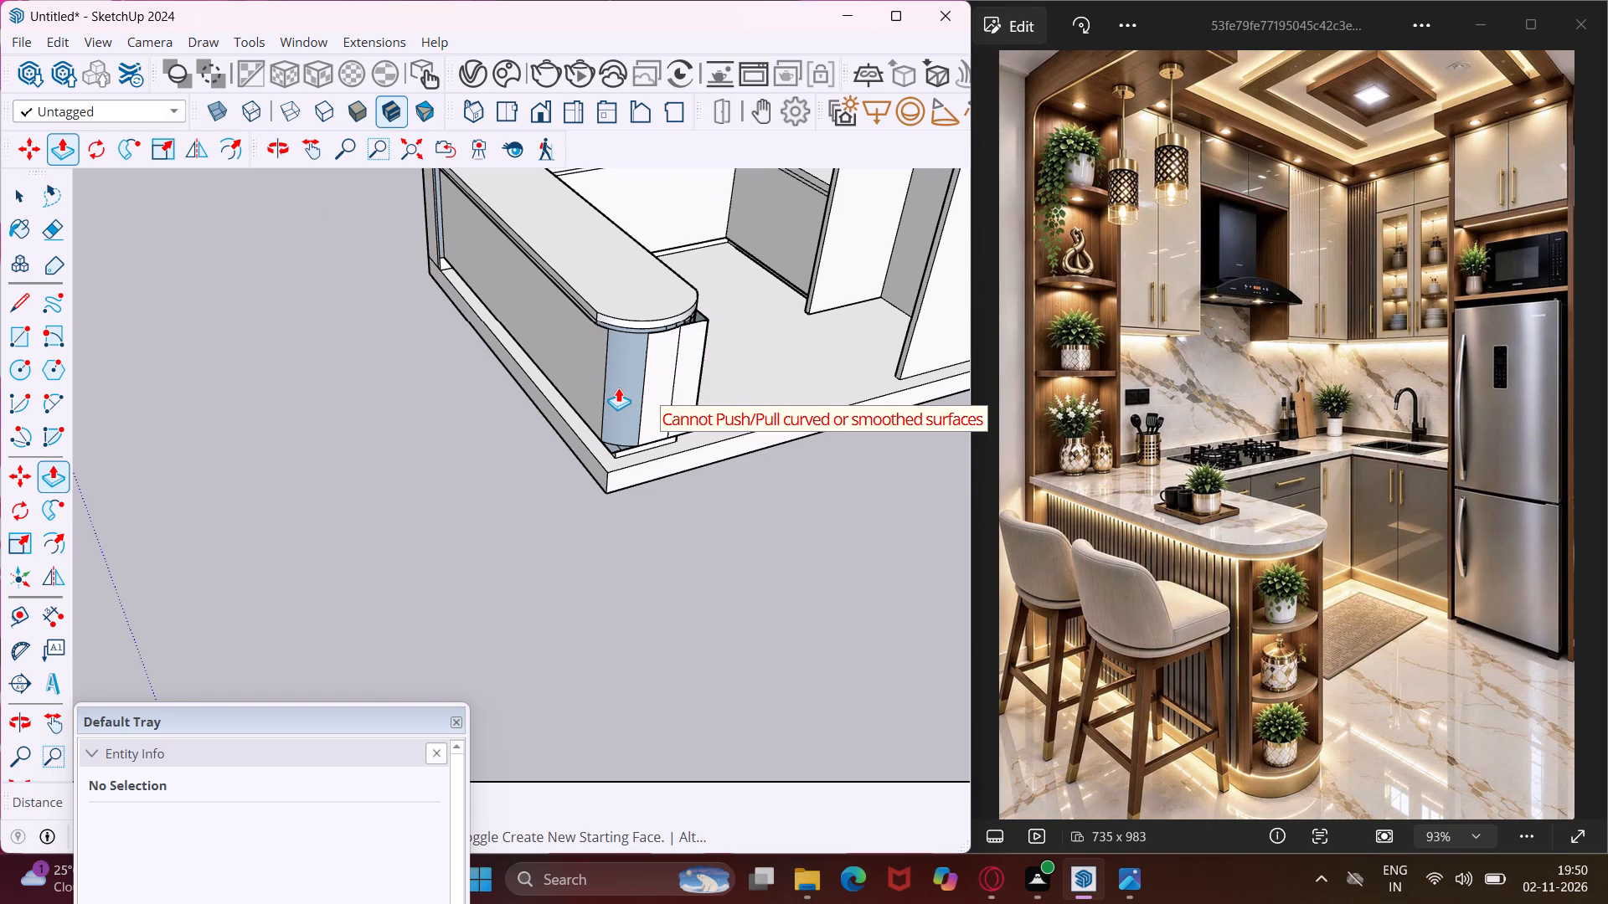
pyautogui.hotkey('ctrl', 'z')
pyautogui.hotkey('ctrl', 'z')
pyautogui.hotkey('ctrl', 'z')
pyautogui.write('zz')
pyautogui.hotkey('ctrl', 'z')
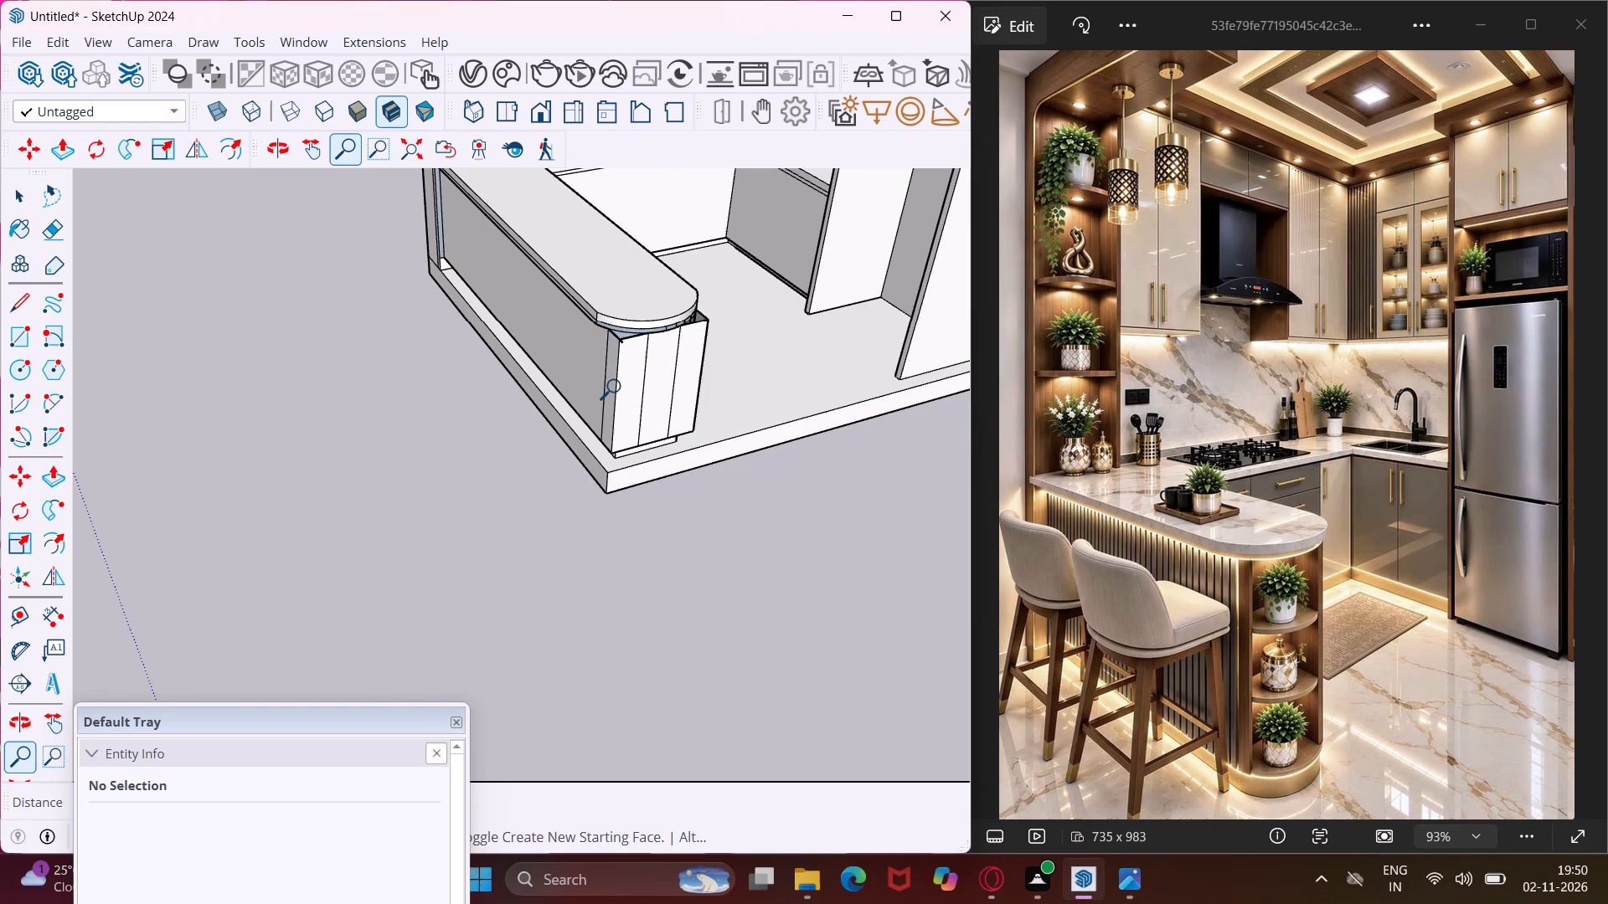
pyautogui.hotkey('ctrl', 'z')
pyautogui.hotkey('ctrl', 'z')
pyautogui.hotkey('ctrl', 'z')
pyautogui.hotkey('ctrl', 'z')
pyautogui.hotkey('ctrl', 'z')
pyautogui.hotkey('ctrl', 'z')
pyautogui.hotkey('ctrl', 'z')
pyautogui.hotkey('ctrl', 'z')
pyautogui.hotkey('ctrl', 'z')
pyautogui.hotkey('ctrl', 'z')
pyautogui.hotkey('ctrl', 'z')
pyautogui.press('z')
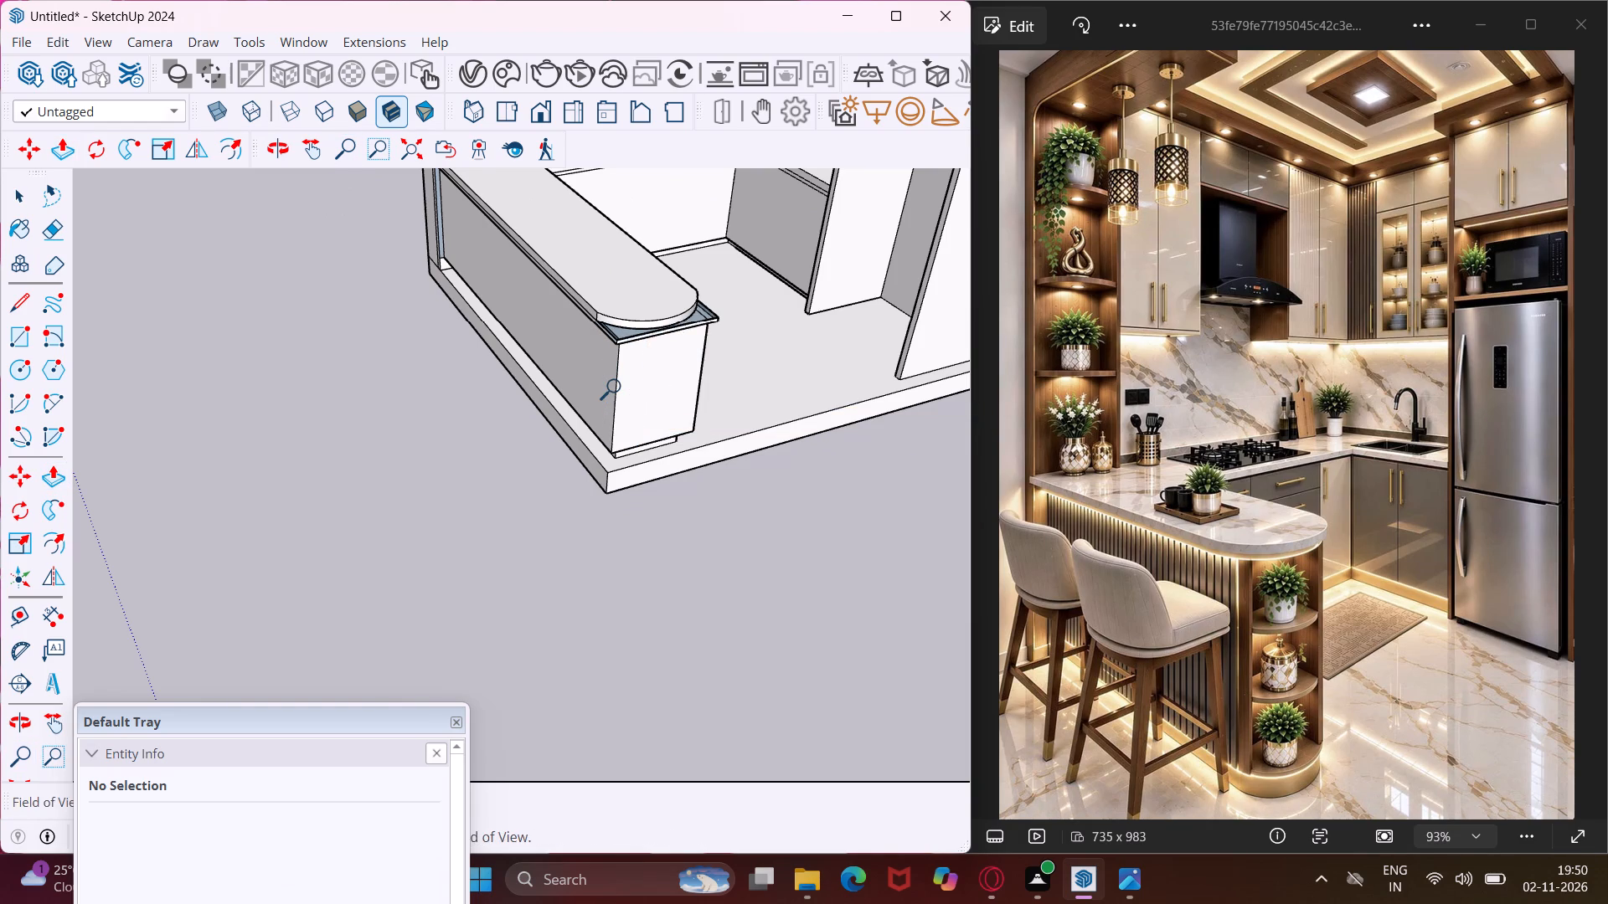
pyautogui.hotkey('ctrl', 'z')
pyautogui.press('z')
pyautogui.hotkey('ctrl', 'z')
pyautogui.hotkey('ctrl', 'z')
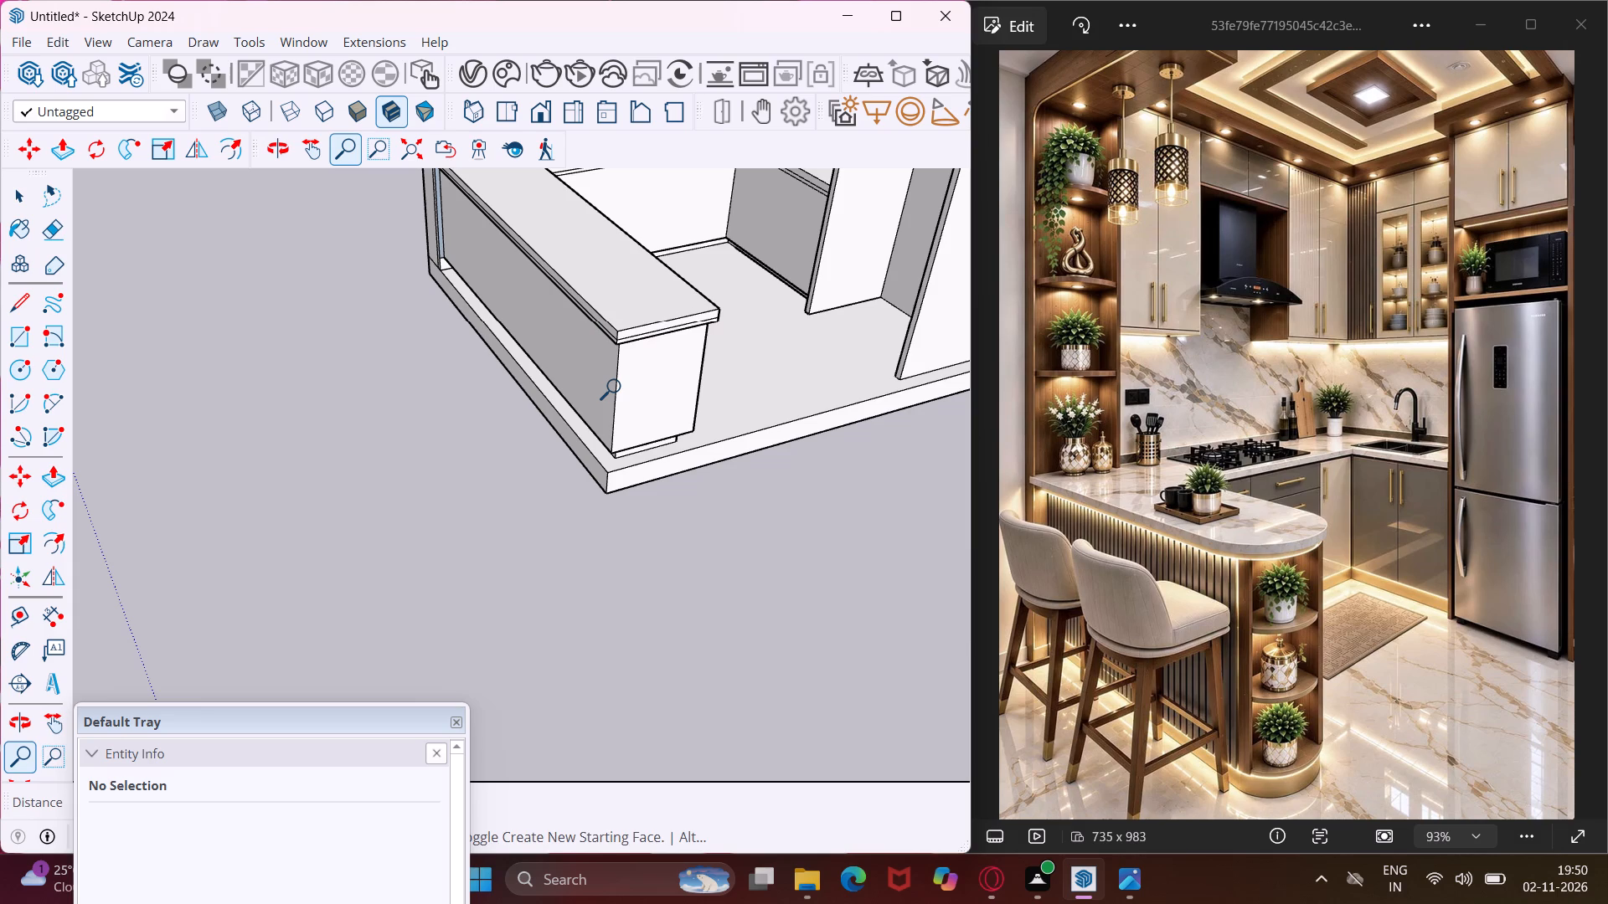
pyautogui.press('Escape')
pyautogui.press('space')
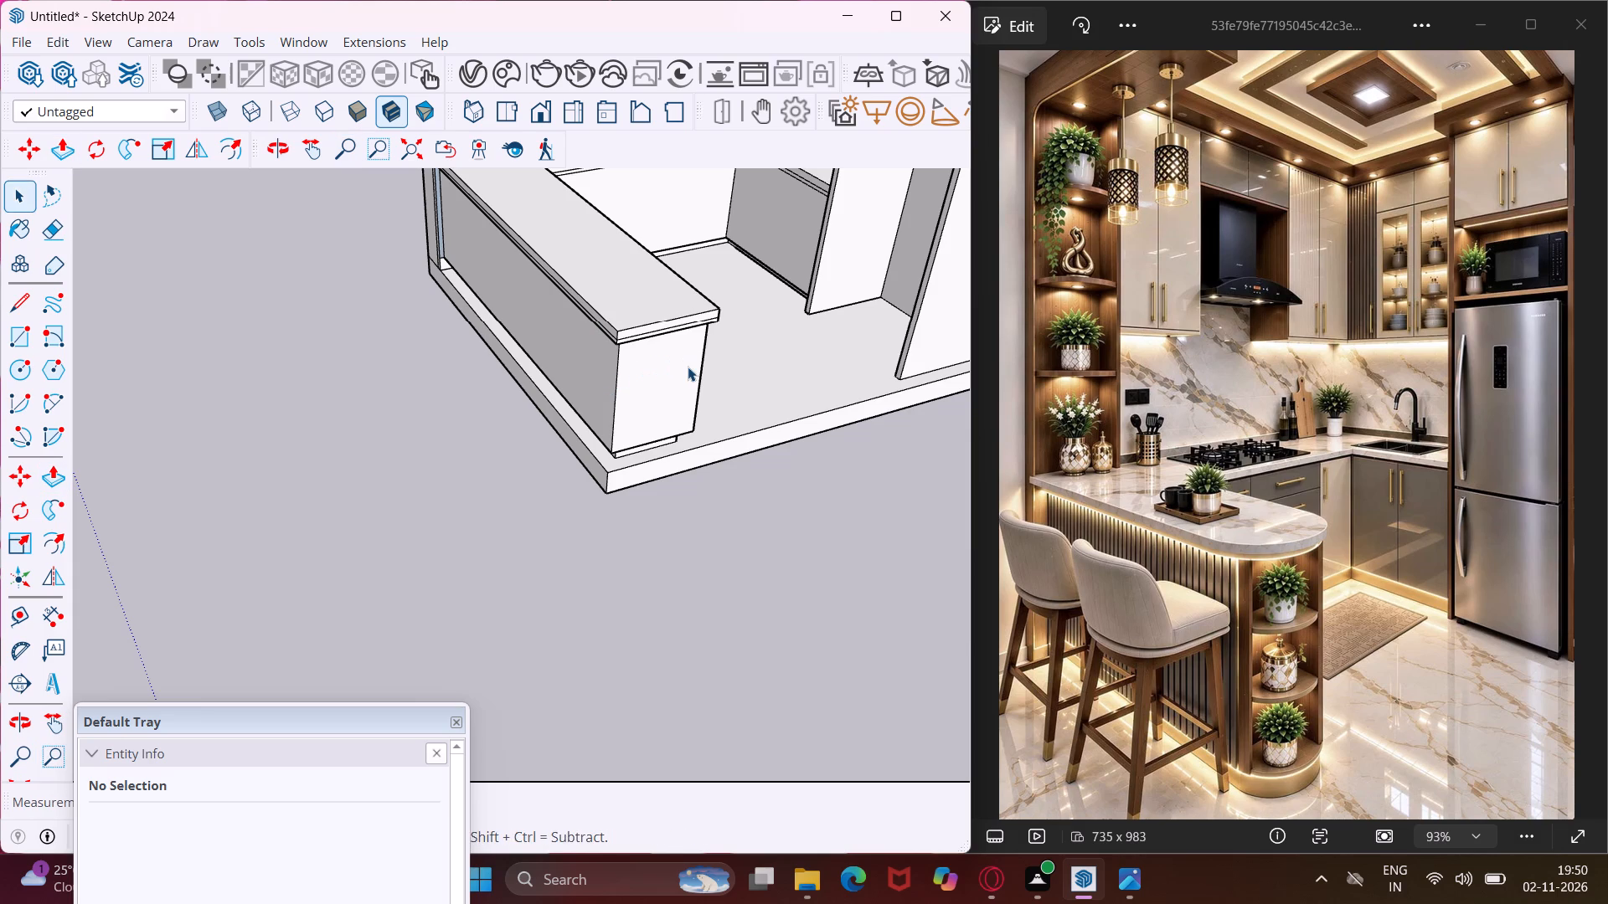
# Offset the outline of the peninsula cabinet's square end face inward by 1".
pyautogui.moveTo(688, 367); pyautogui.dragTo(610, 321, button='middle')
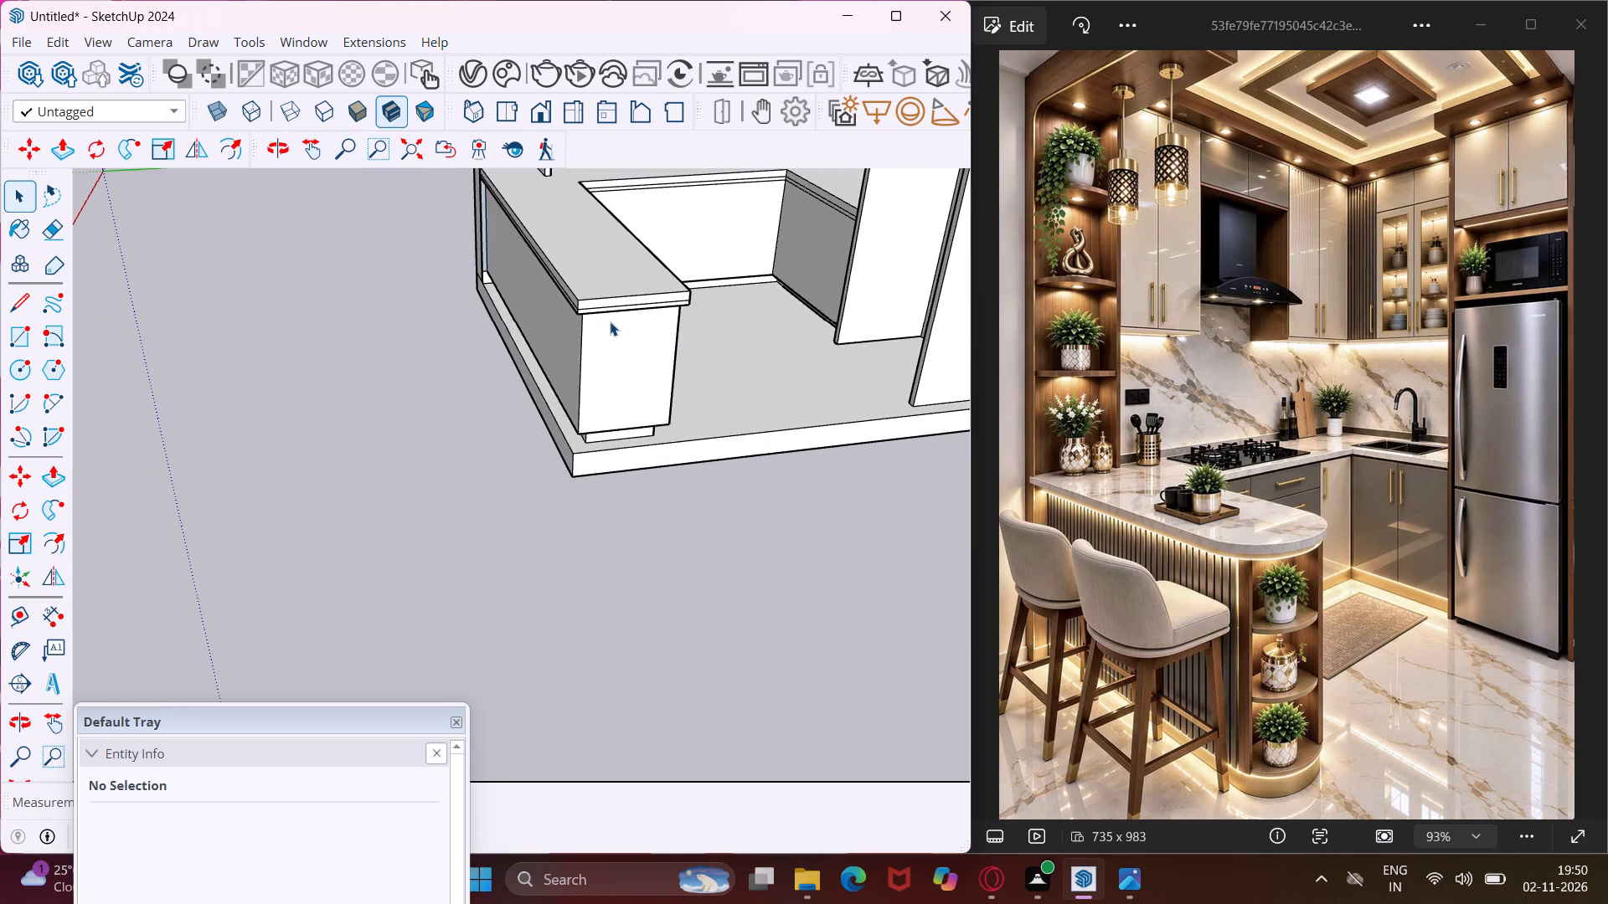
pyautogui.scroll(4, 584, 337)
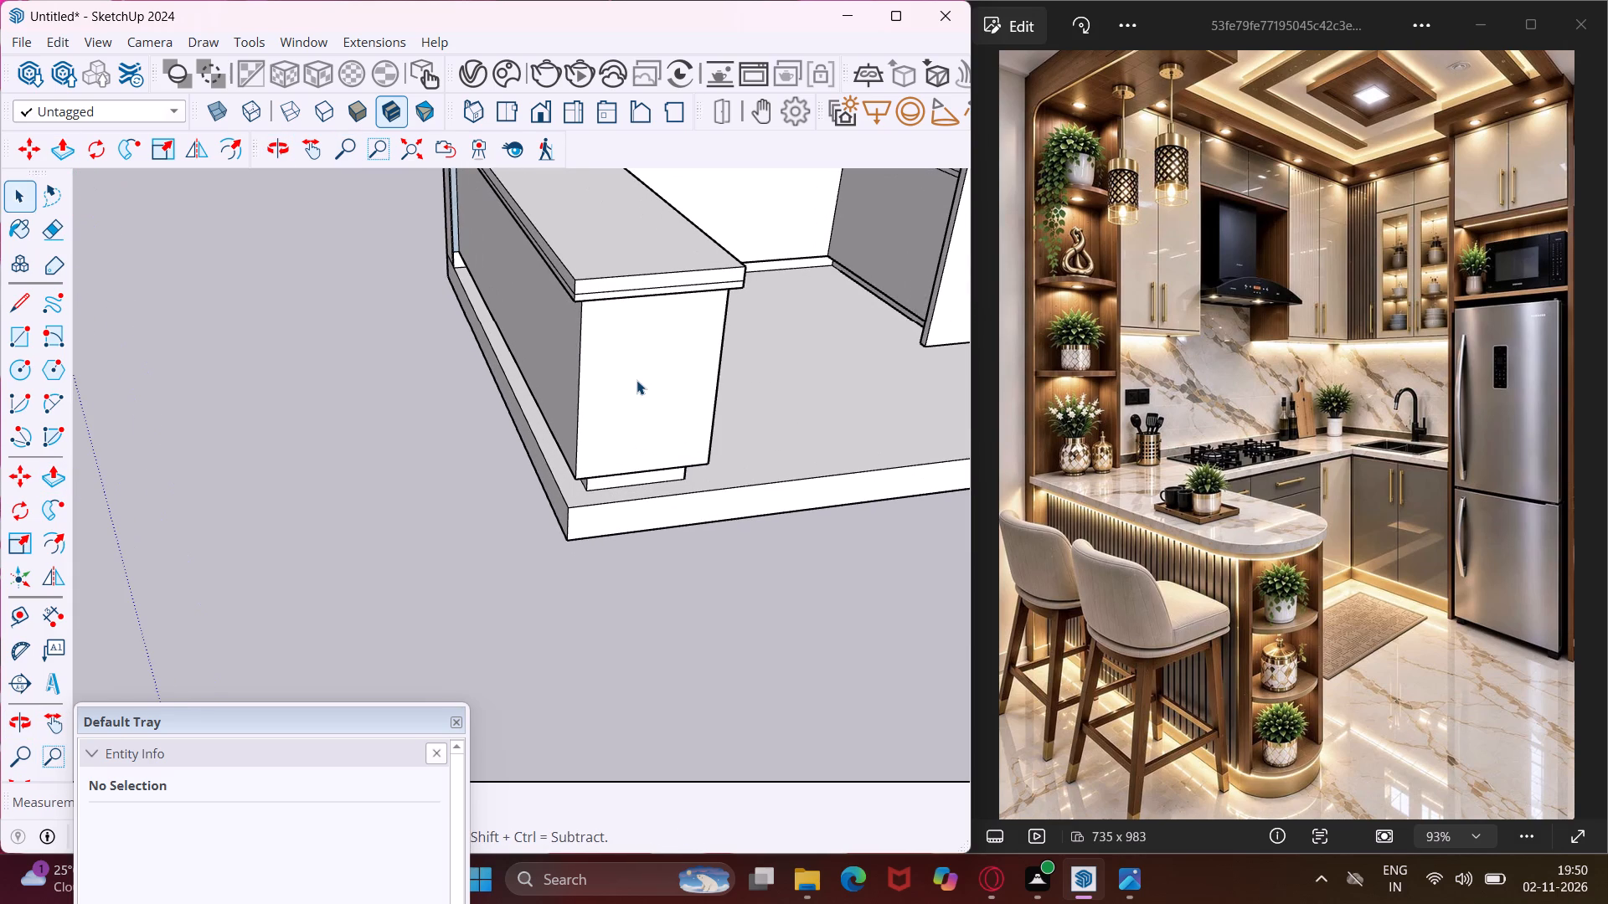
pyautogui.click(638, 380)
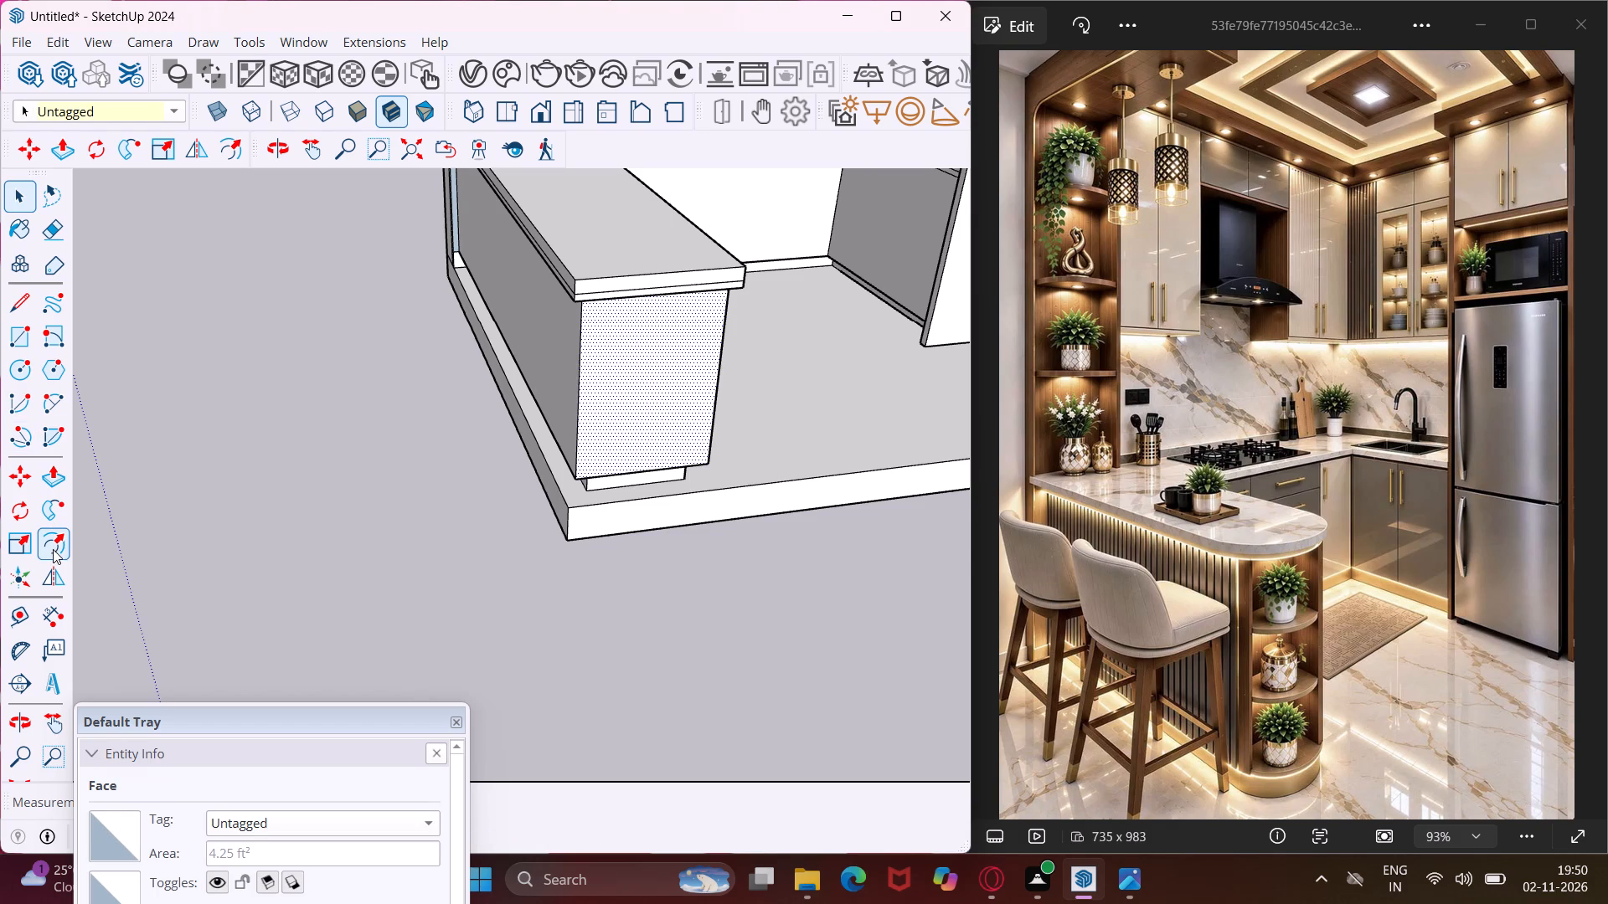
pyautogui.click(53, 549)
pyautogui.scroll(3, 578, 377)
pyautogui.click(602, 367)
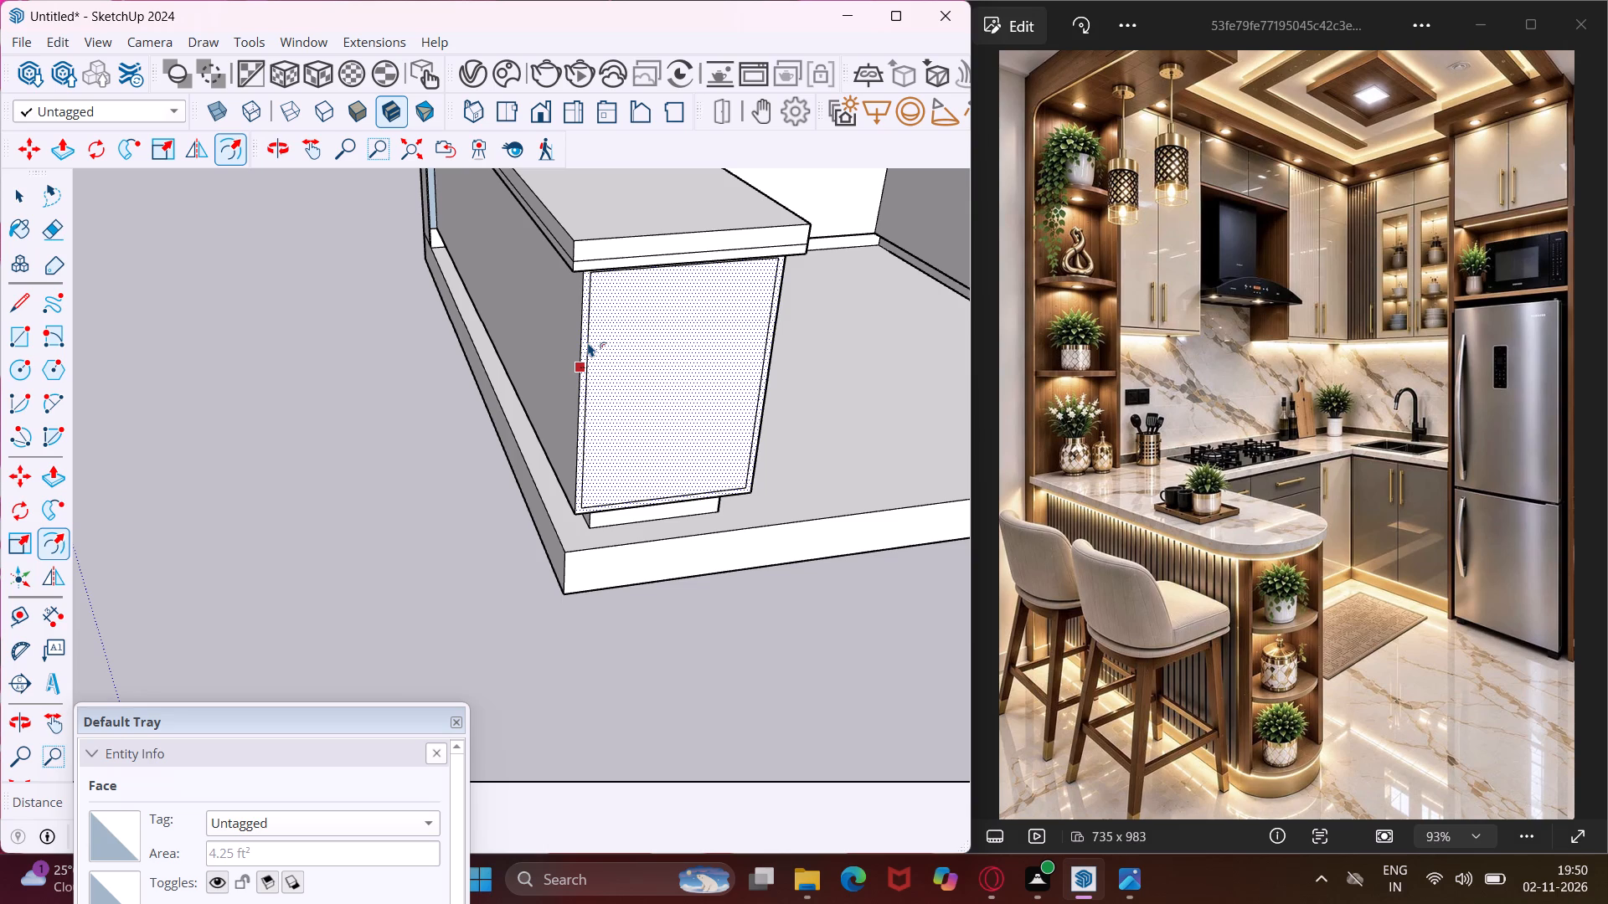
pyautogui.write('1"')
pyautogui.press('Return')
pyautogui.press('Escape')
pyautogui.press('space')
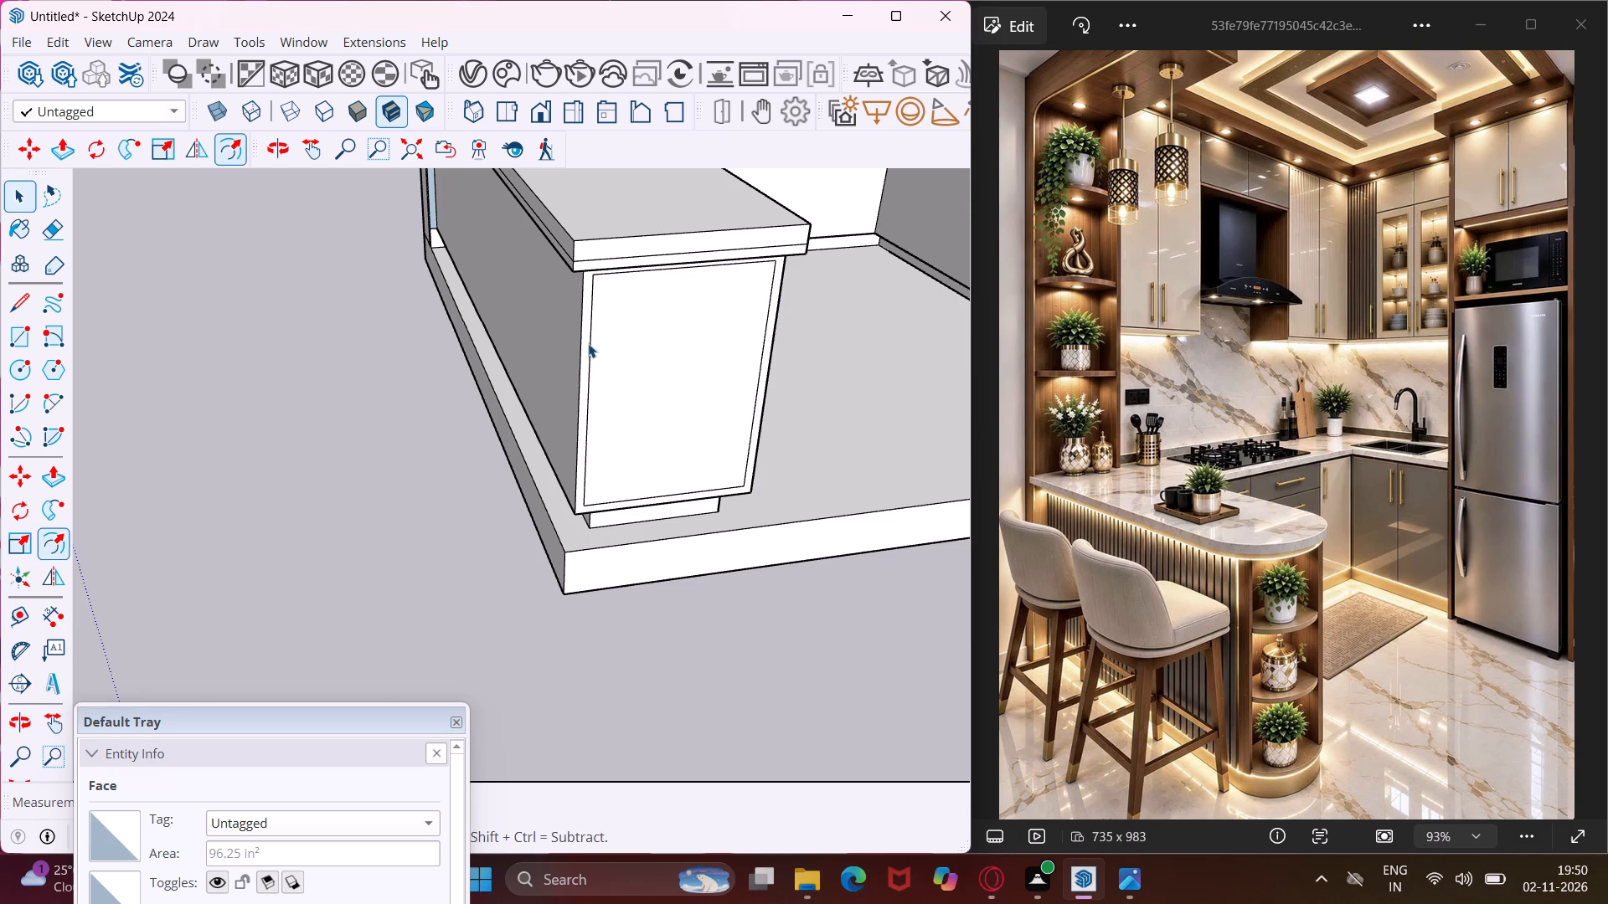
# Push the inner panel of the cabinet's end face inward to hollow out an open shelf niche.
pyautogui.scroll(3, 588, 343)
pyautogui.click(636, 361)
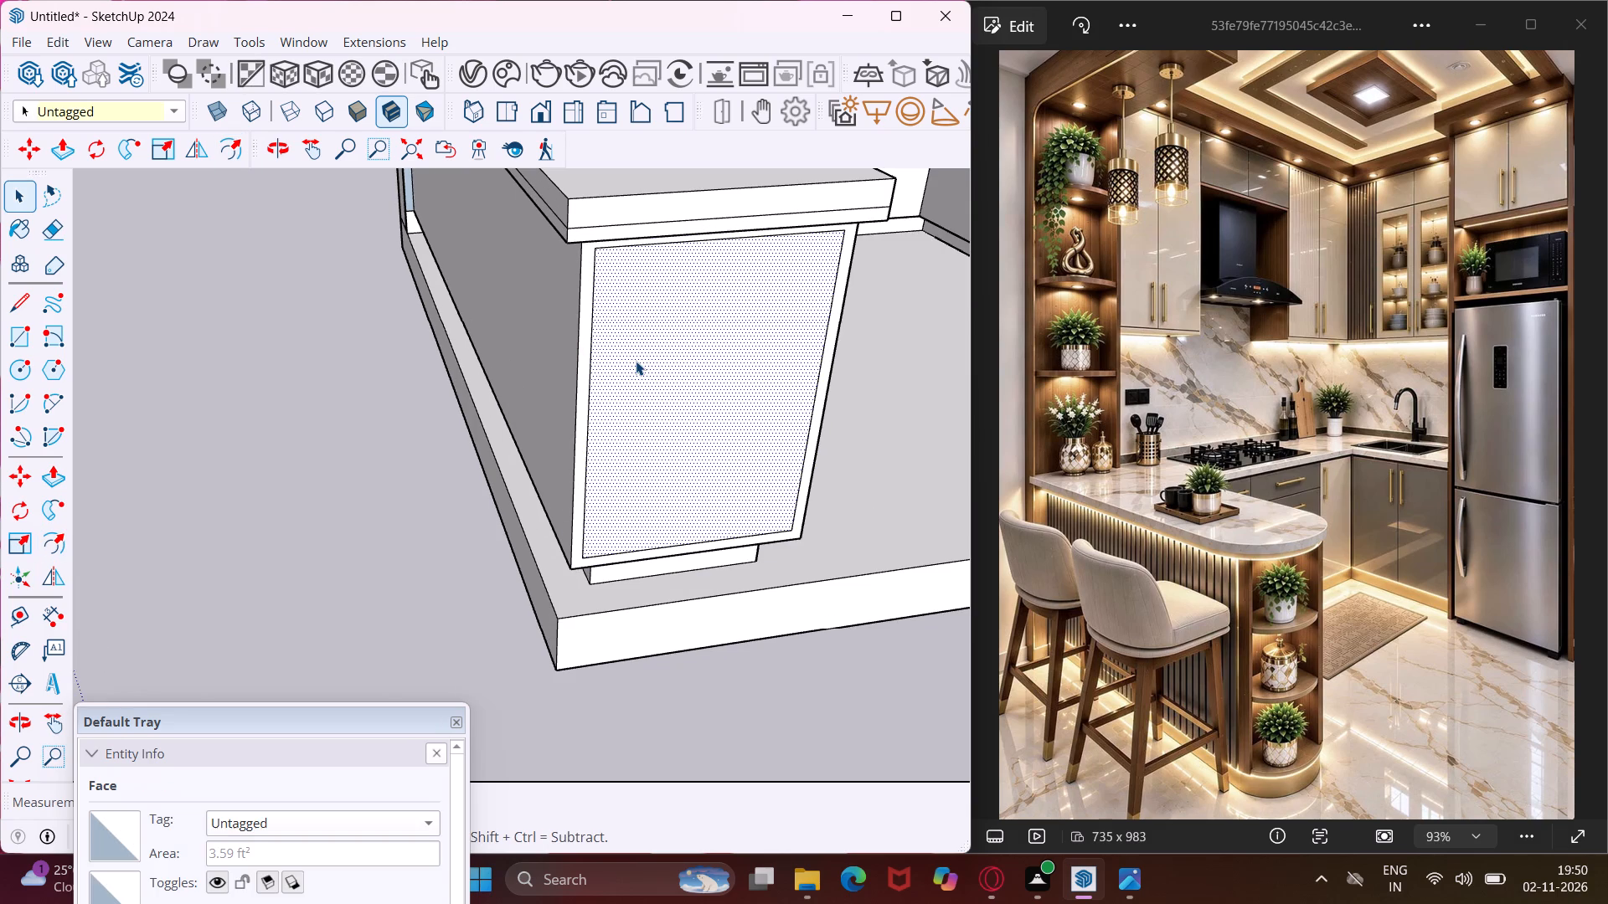
pyautogui.press('p')
pyautogui.click(636, 361)
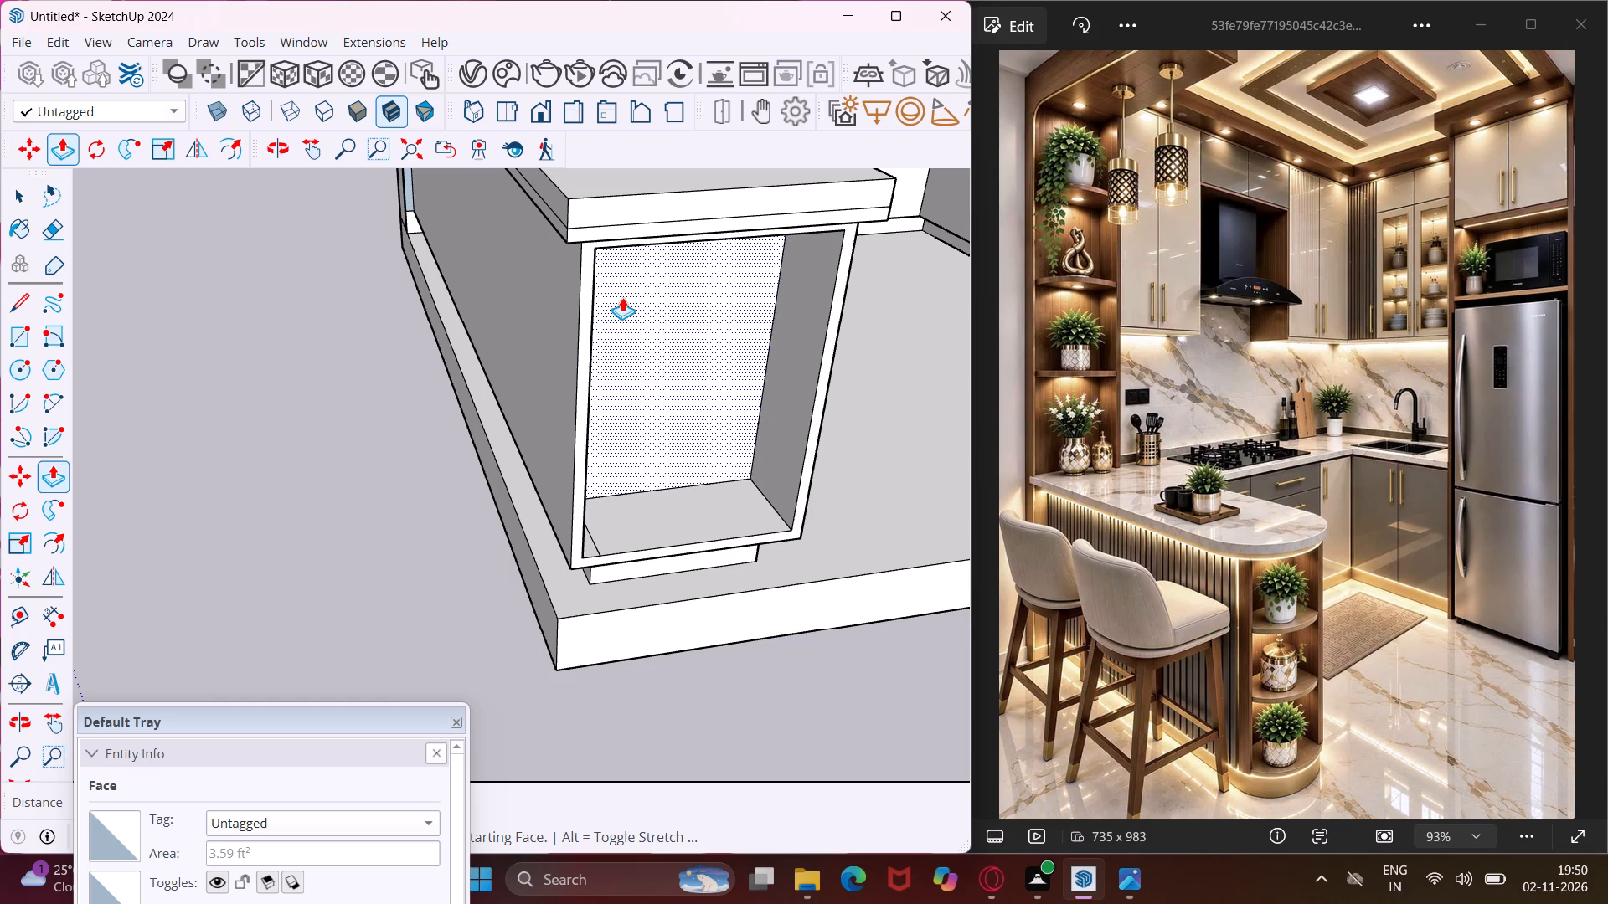
pyautogui.click(622, 297)
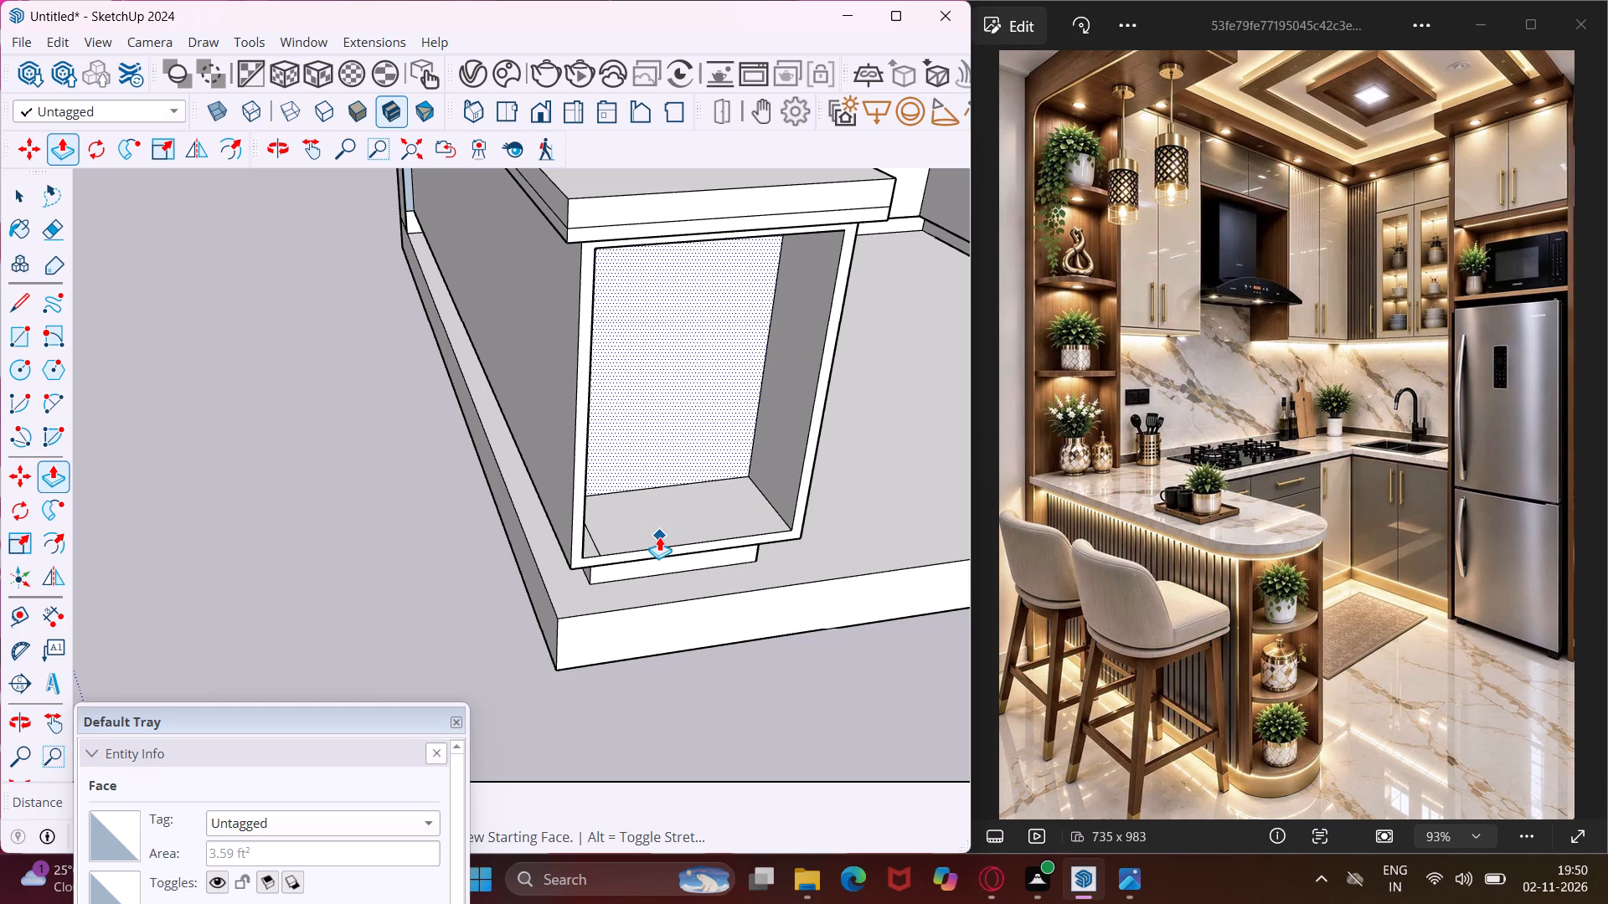
pyautogui.press('Escape')
pyautogui.press('space')
# Extend the peninsula countertop's end face outward by 2" past the open niche.
pyautogui.scroll(1, 617, 528)
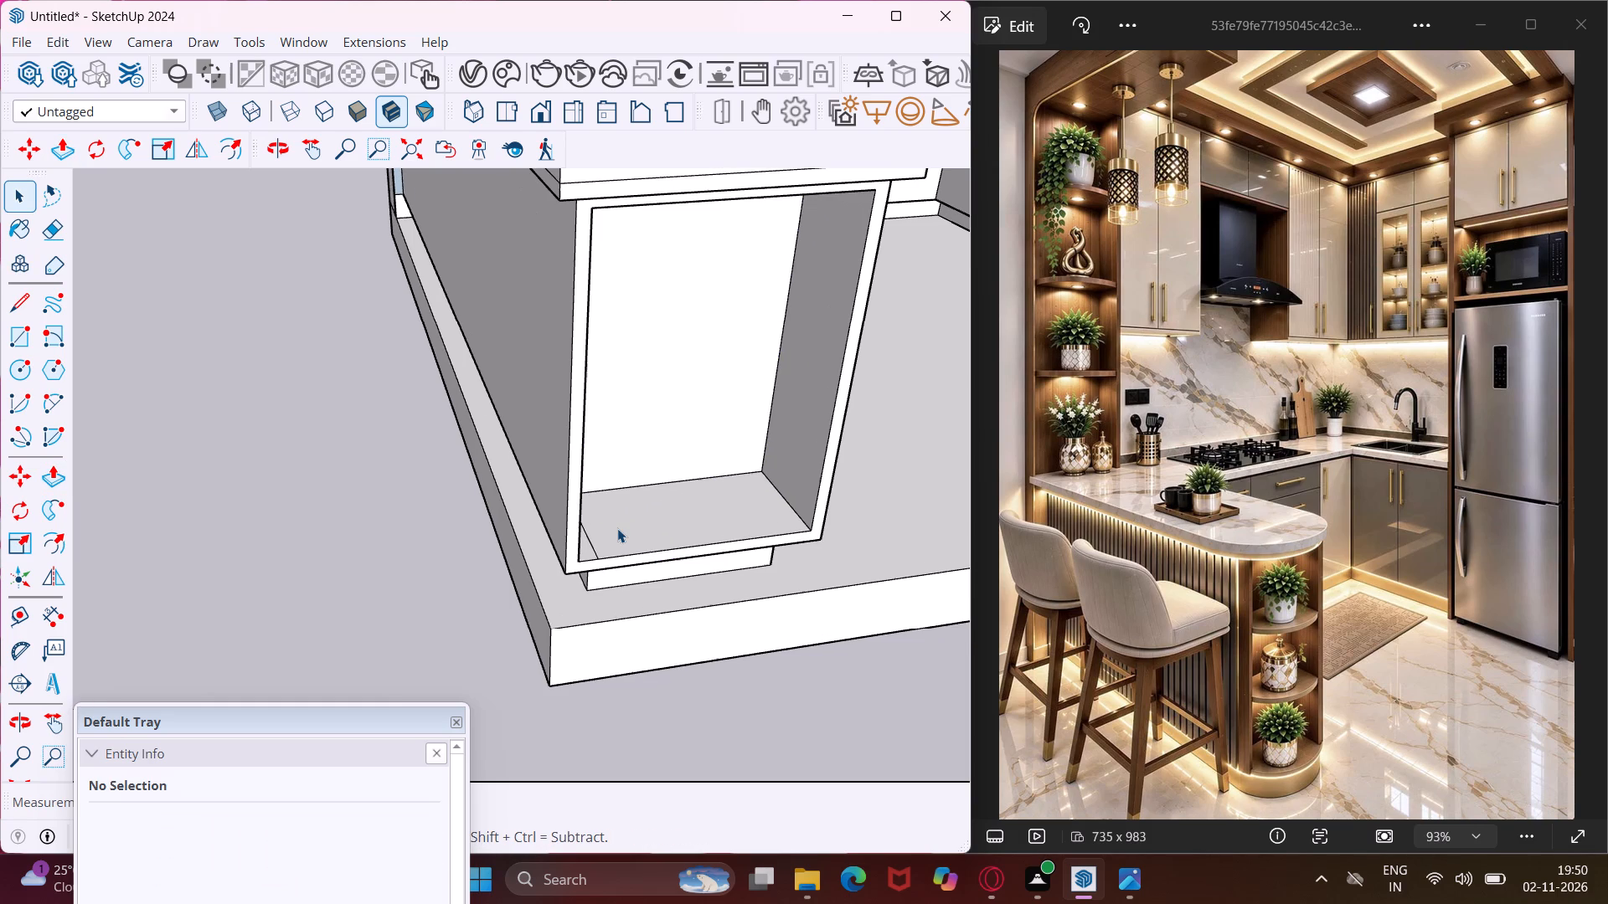
pyautogui.scroll(-1, 612, 520)
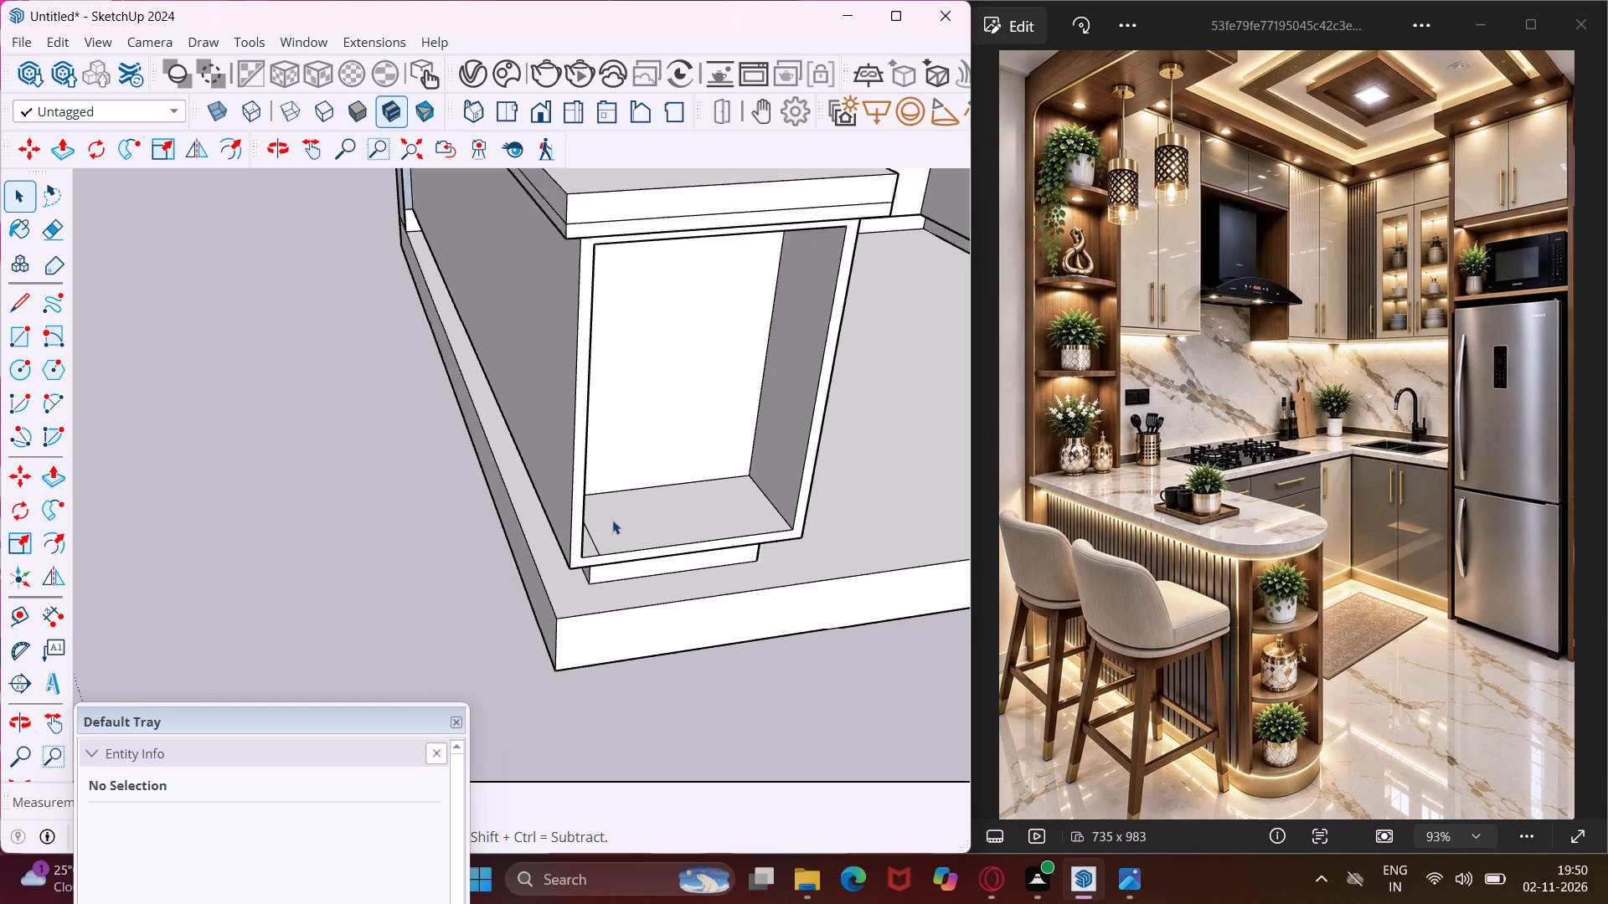
pyautogui.scroll(-3, 612, 520)
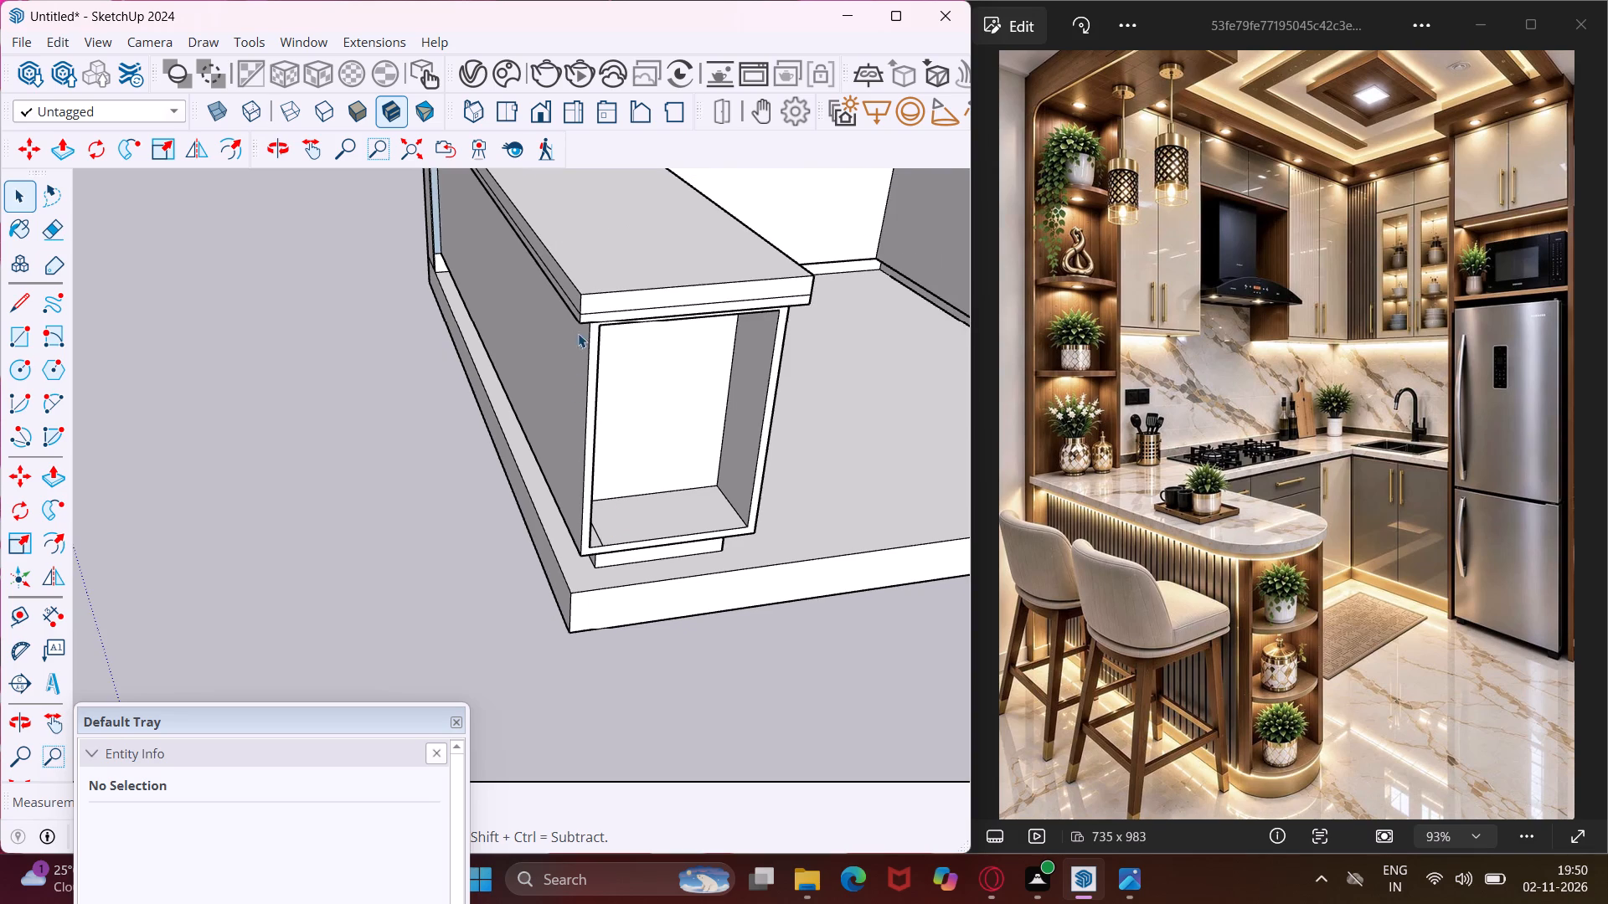
pyautogui.moveTo(600, 281); pyautogui.dragTo(652, 352, button='middle')
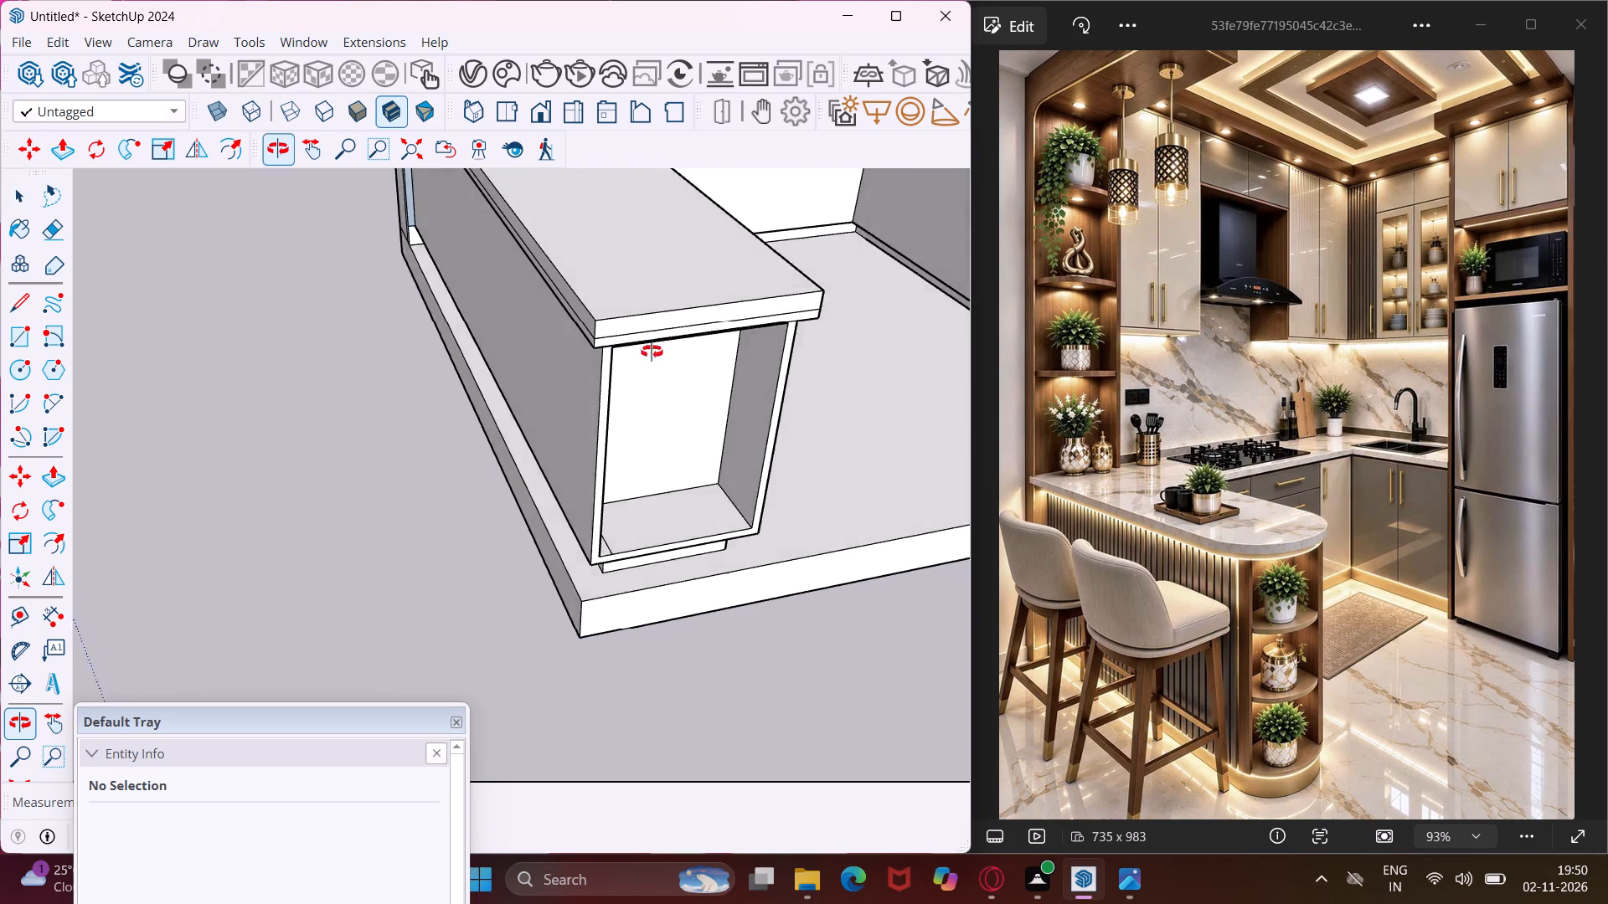
pyautogui.moveTo(652, 352); pyautogui.dragTo(688, 403, button='middle')
pyautogui.scroll(4, 671, 390)
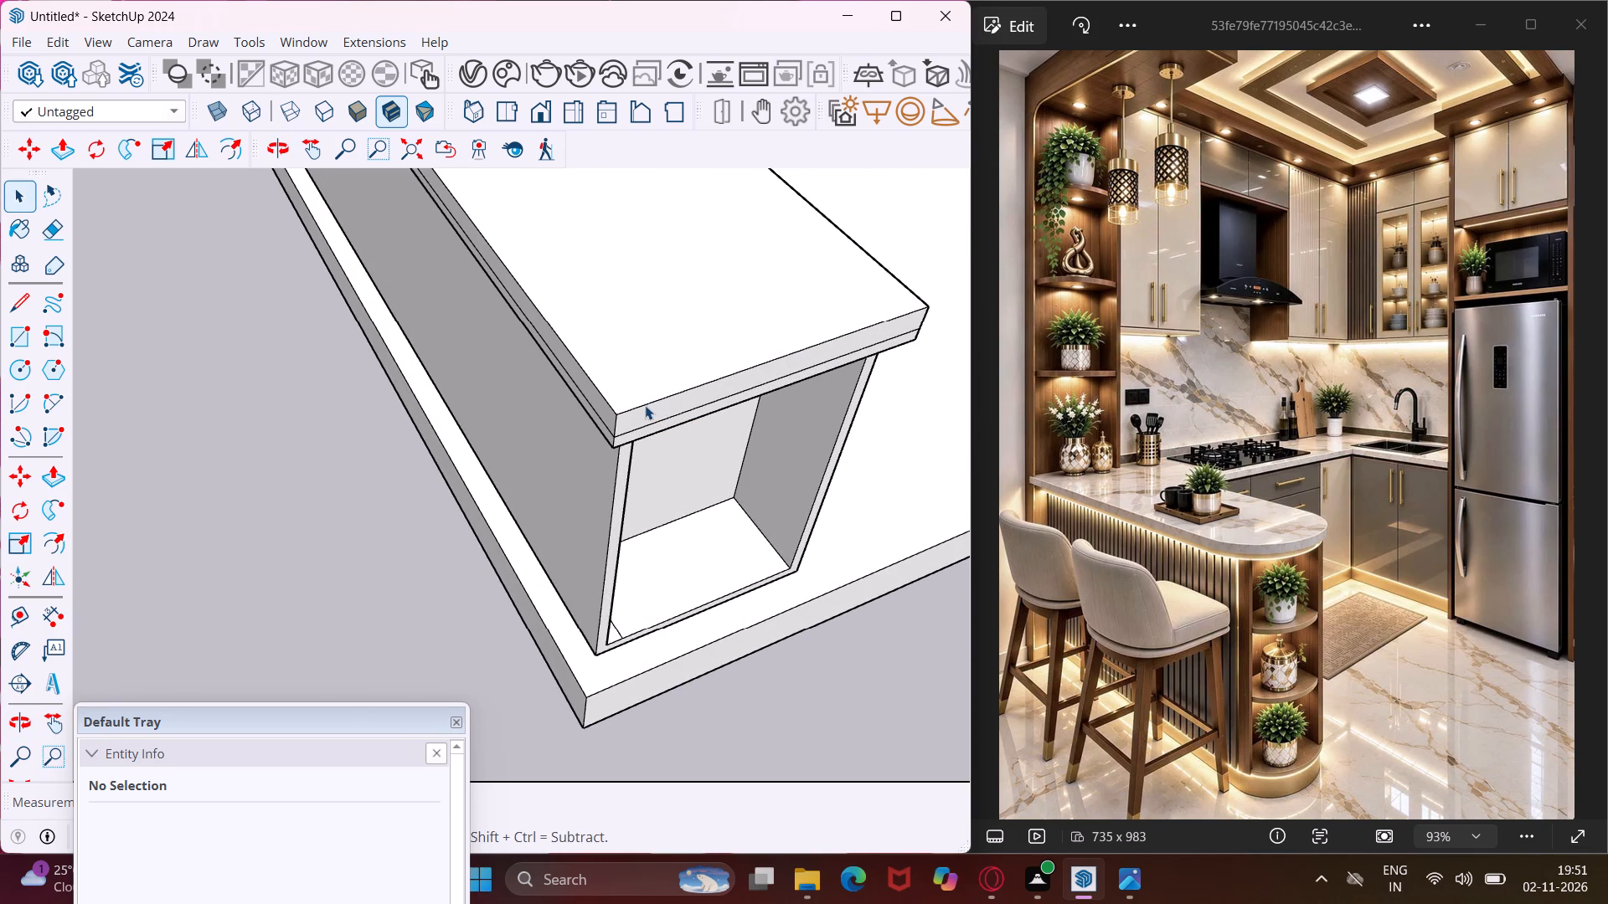
pyautogui.click(644, 408)
pyautogui.click(642, 420)
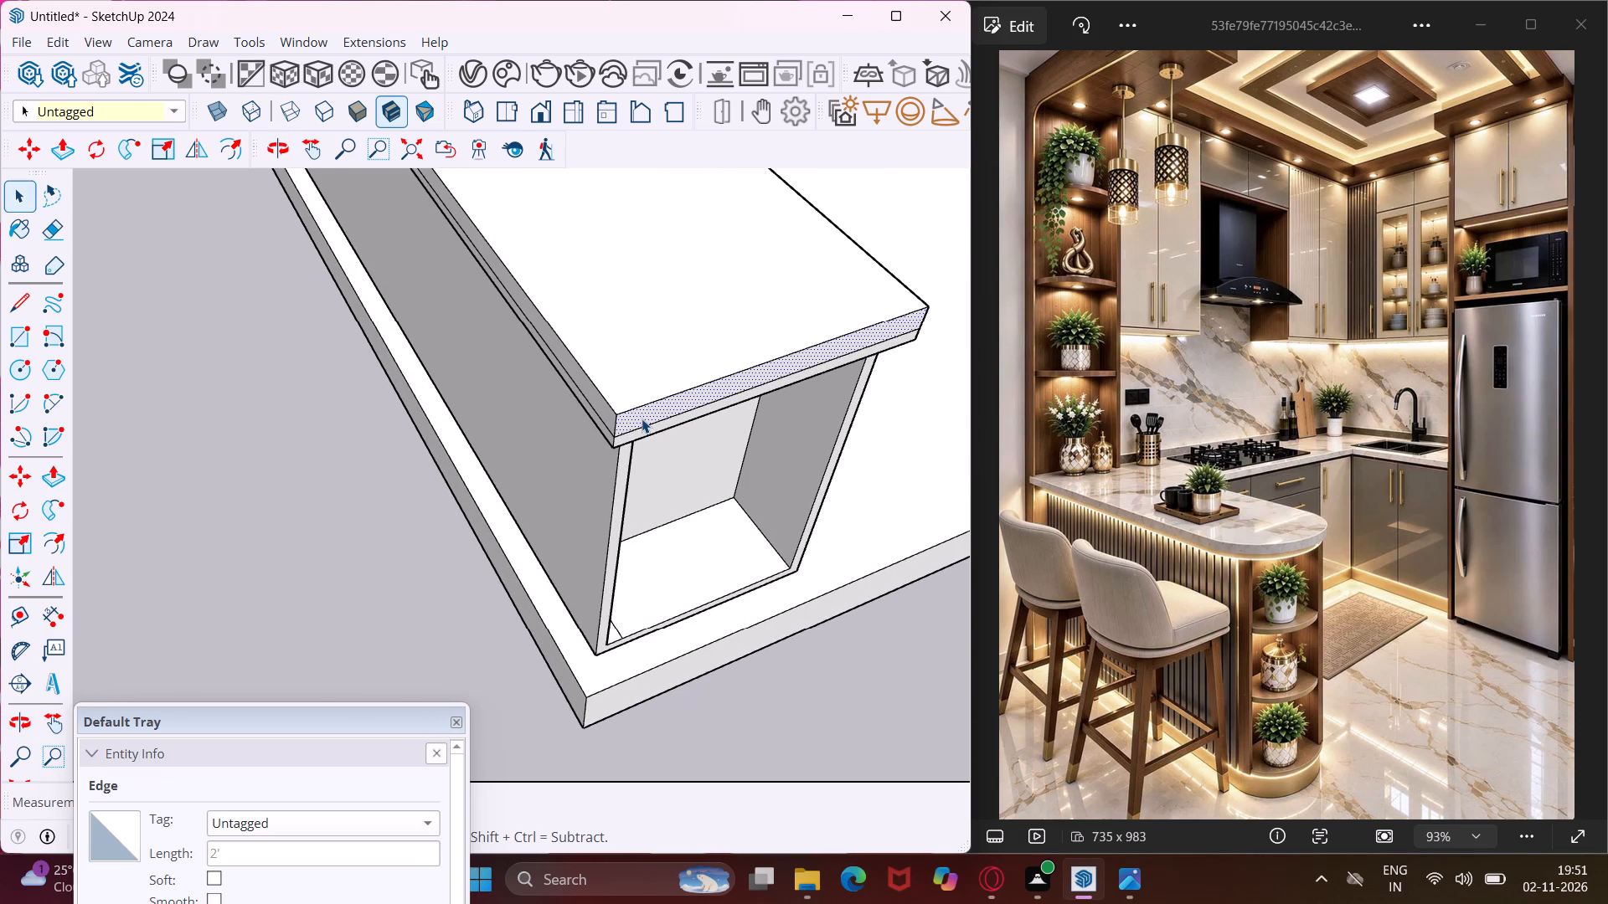
pyautogui.press('p')
pyautogui.click(642, 419)
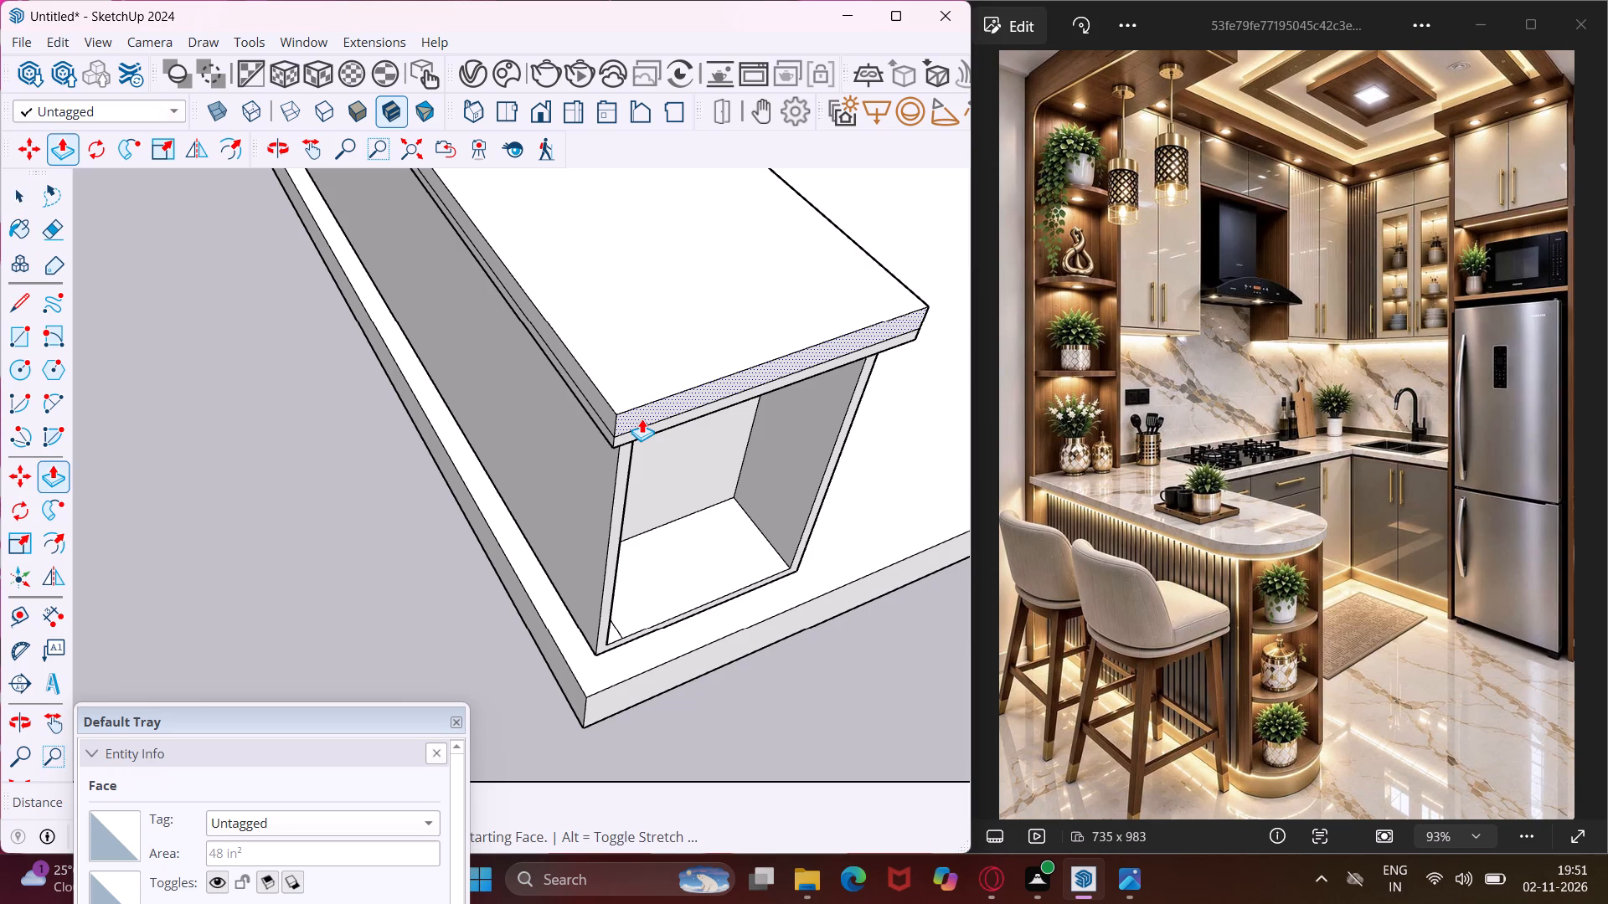
pyautogui.write('2"')
pyautogui.press('Return')
# Extend the countertop's seating-side and kitchen-side faces outward by 2" each.
pyautogui.scroll(6, 643, 419)
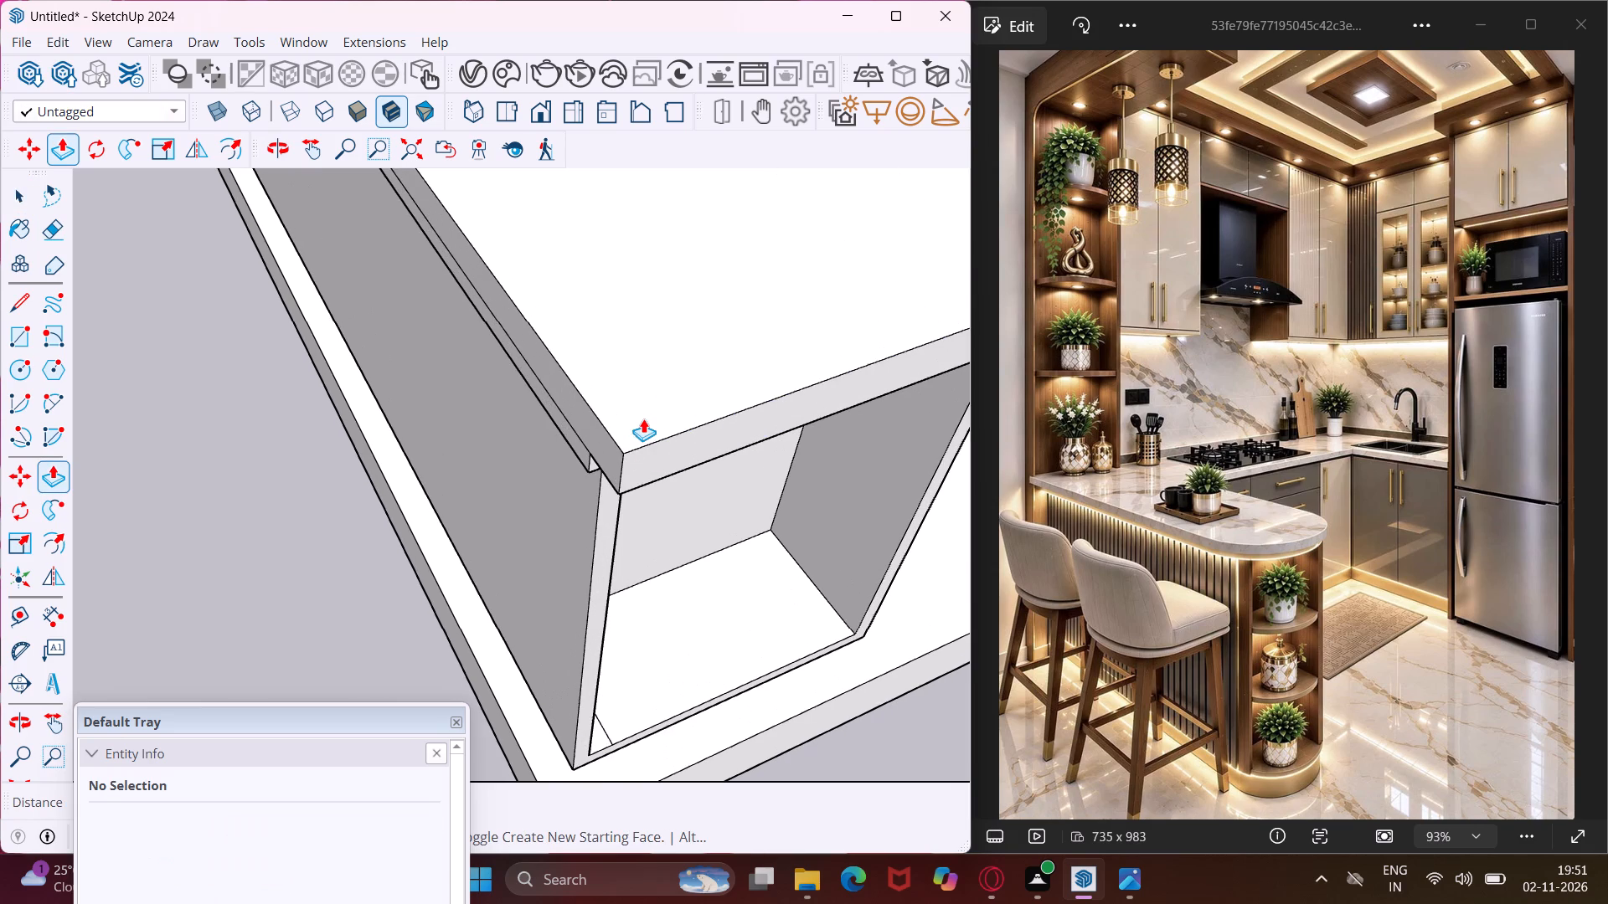
pyautogui.doubleClick(592, 424)
pyautogui.scroll(-6, 337, 449)
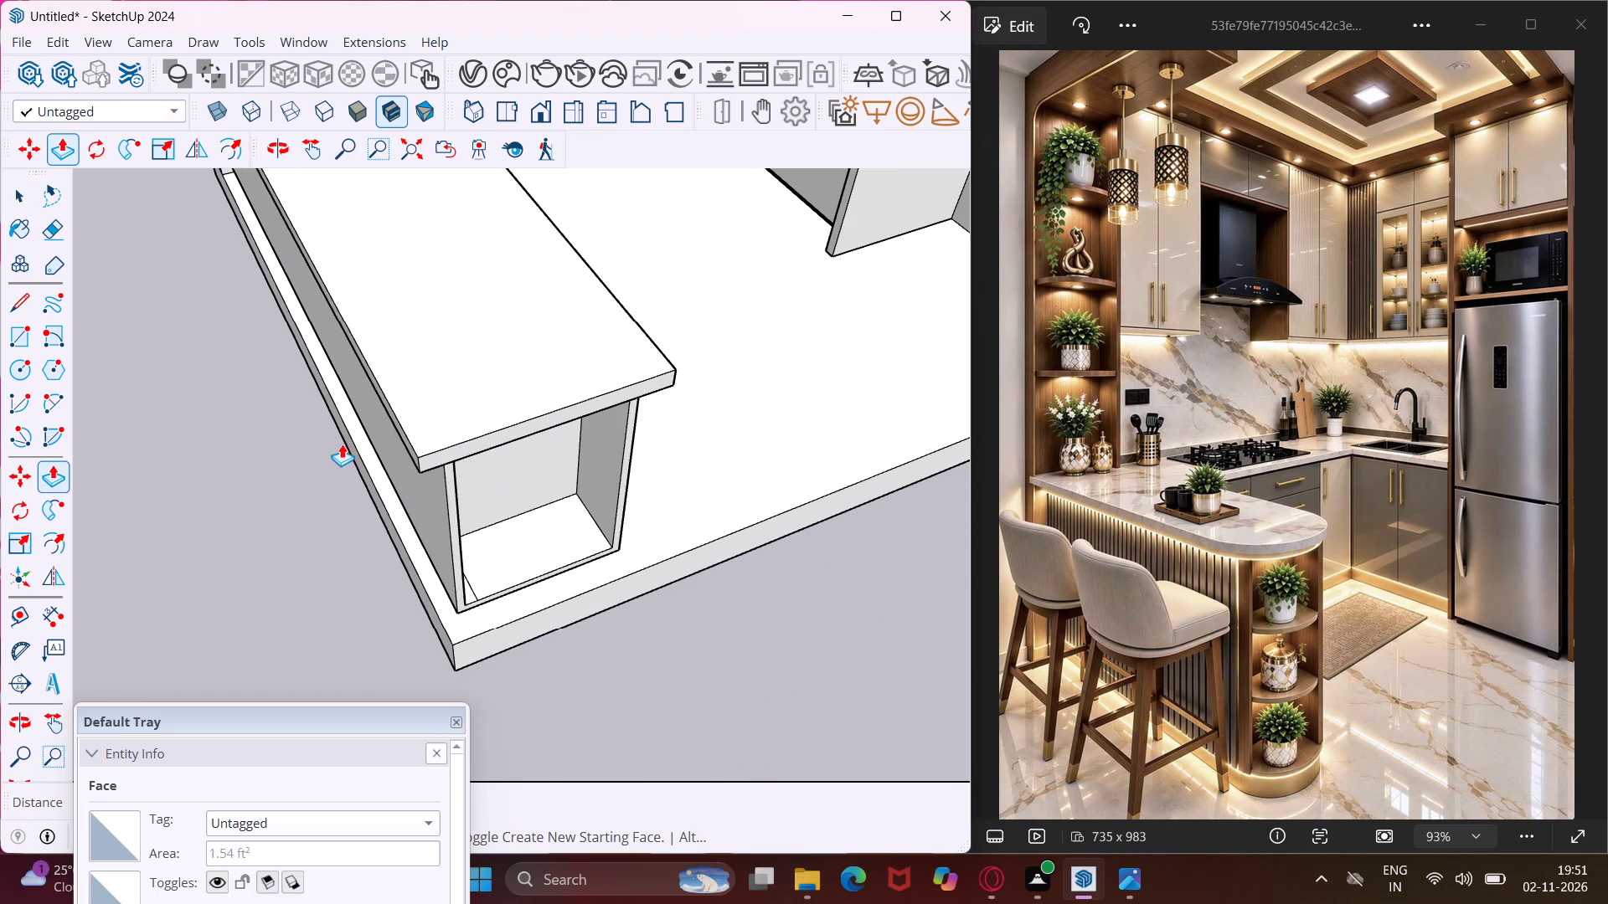
pyautogui.moveTo(715, 330); pyautogui.dragTo(347, 335, button='middle')
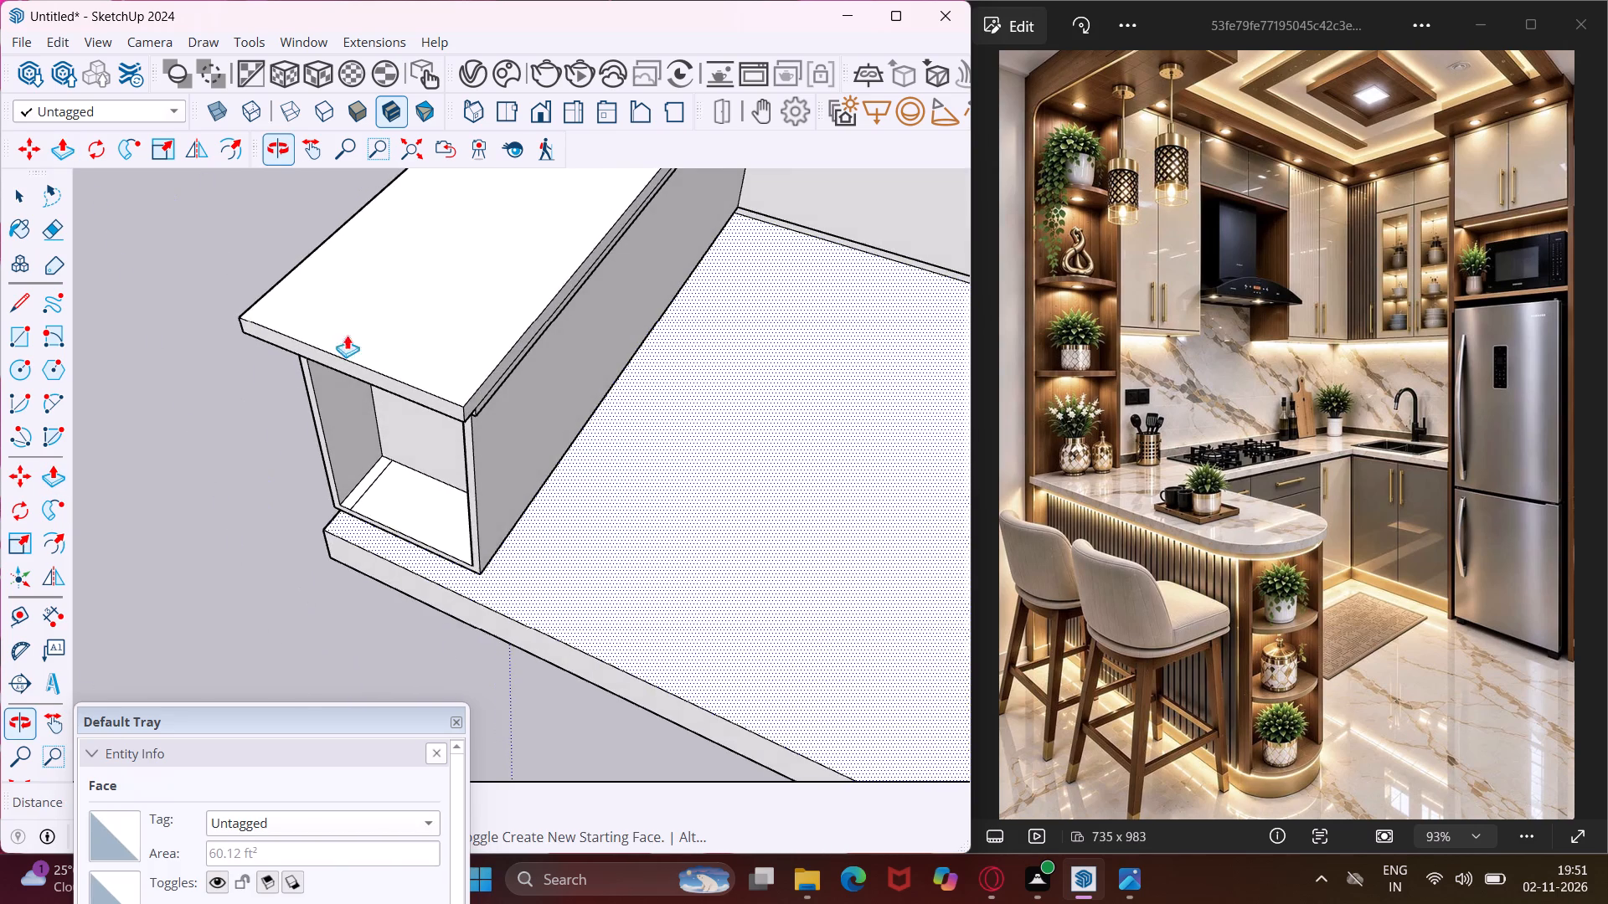
pyautogui.scroll(9, 474, 396)
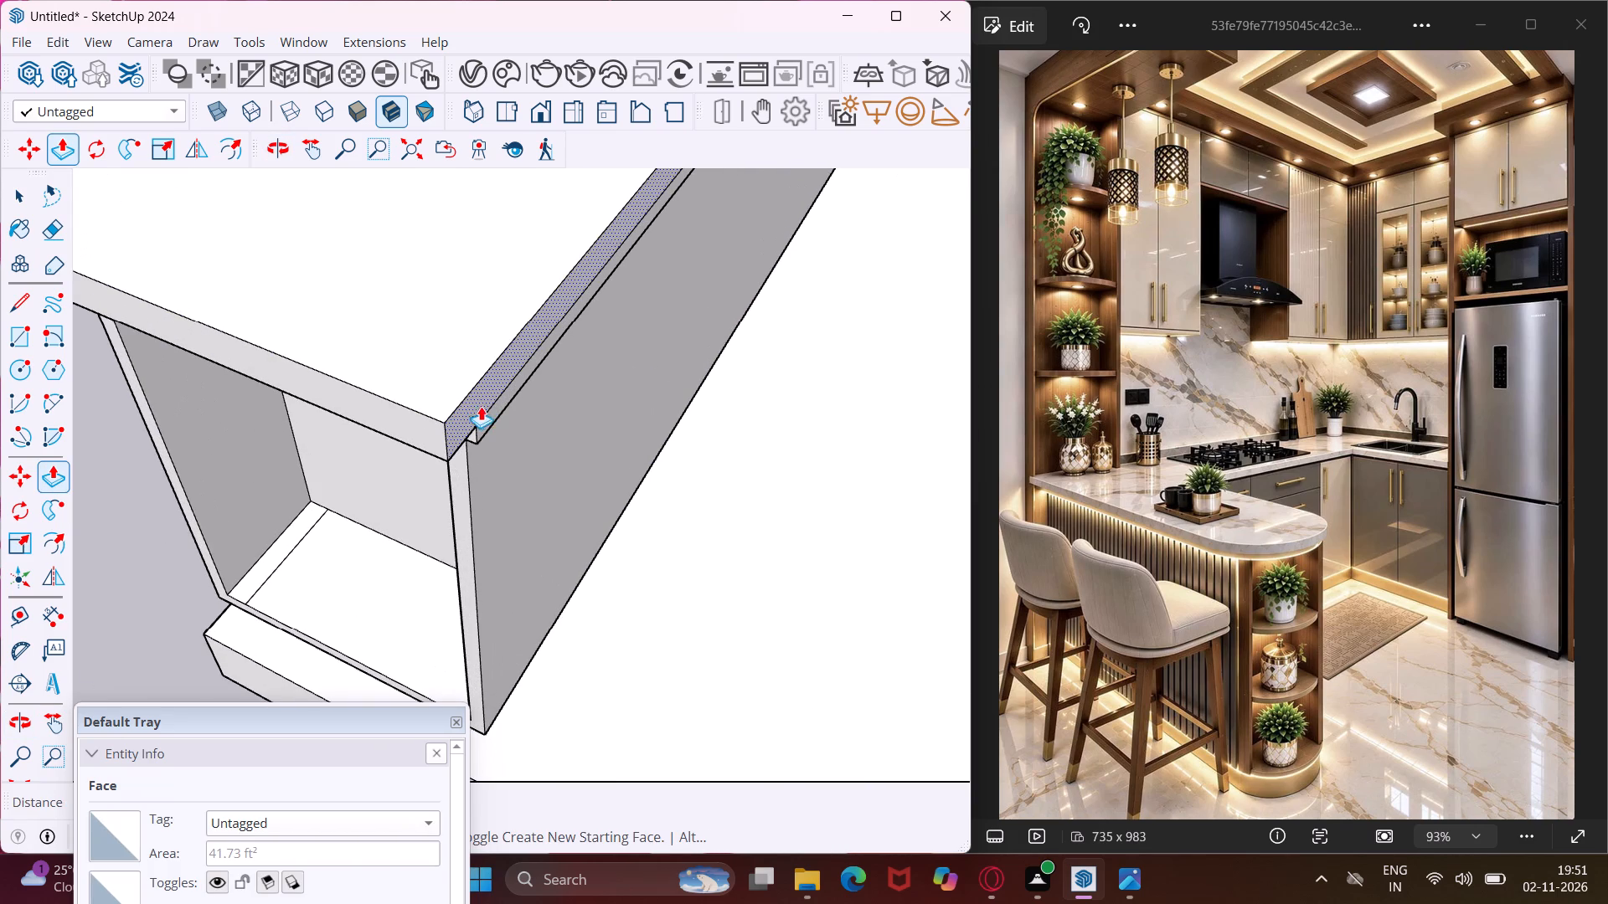
pyautogui.doubleClick(482, 408)
pyautogui.scroll(-5, 480, 357)
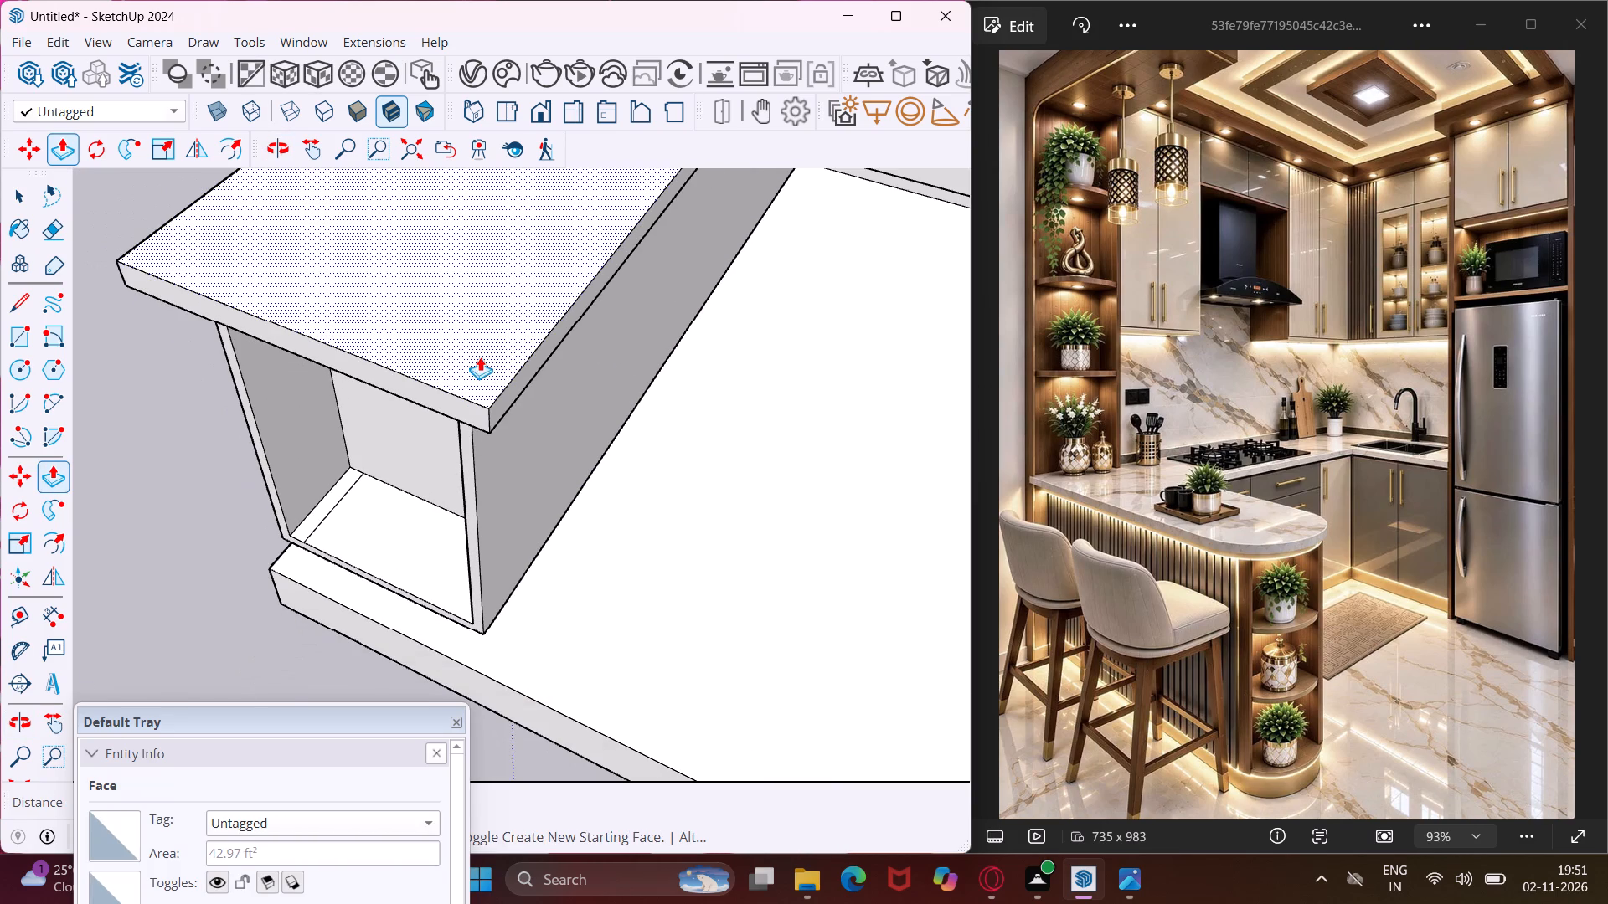
# Pull the peninsula countertop's end face slightly farther out to deepen the overhang above the niche.
pyautogui.moveTo(489, 352); pyautogui.dragTo(1001, 157, button='middle')
pyautogui.scroll(-4, 788, 215)
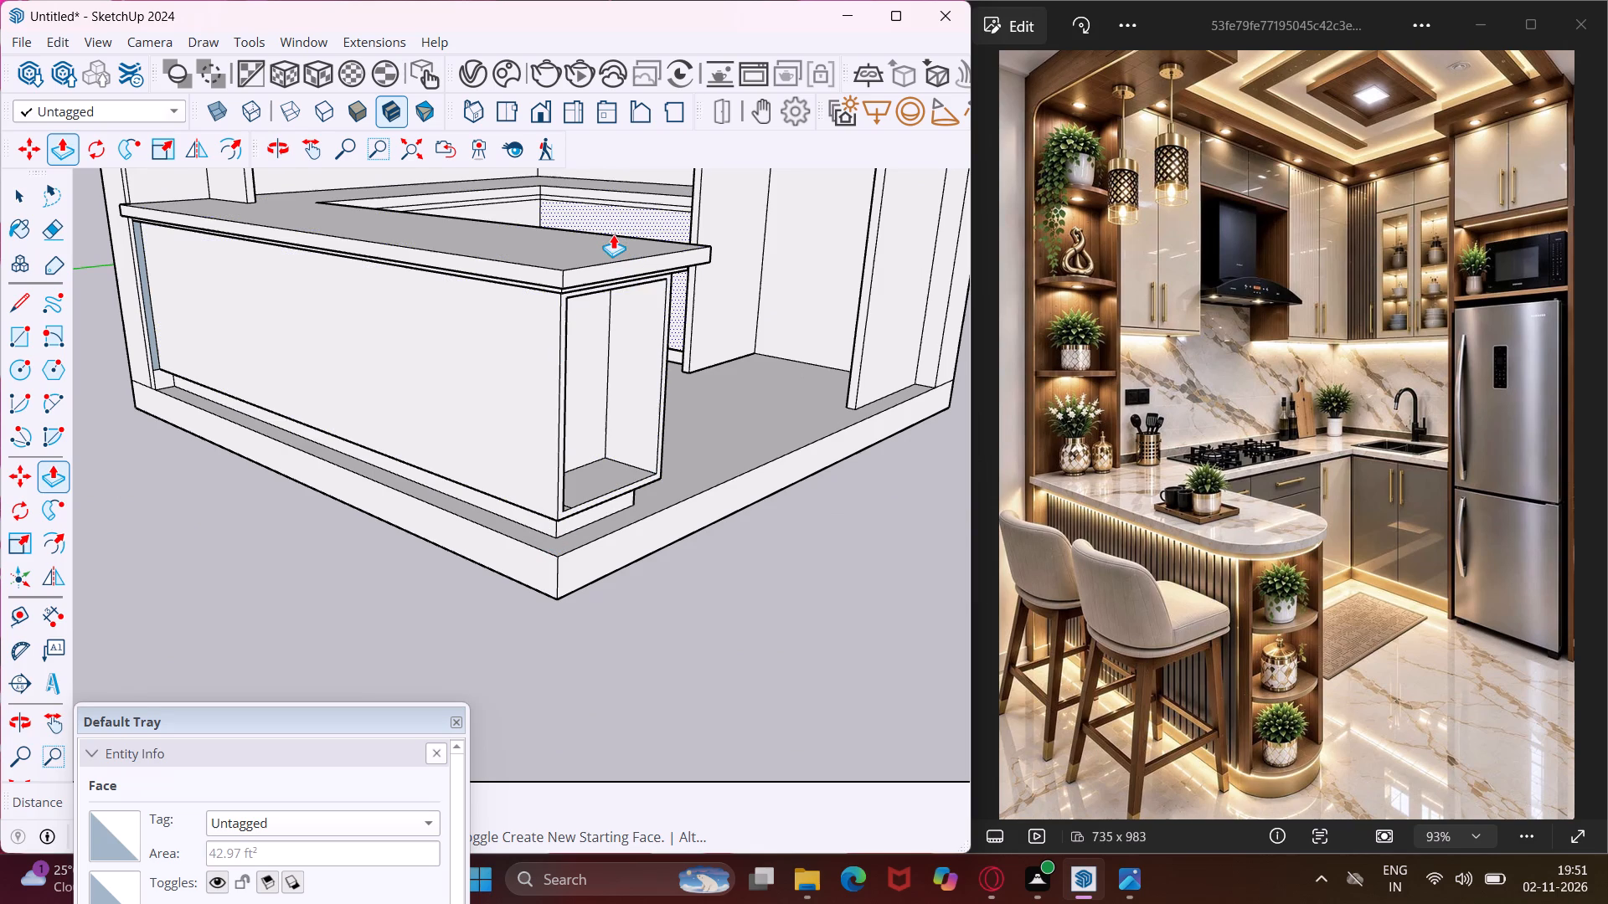
pyautogui.moveTo(613, 234); pyautogui.dragTo(730, 403, button='middle')
pyautogui.scroll(-1, 730, 403)
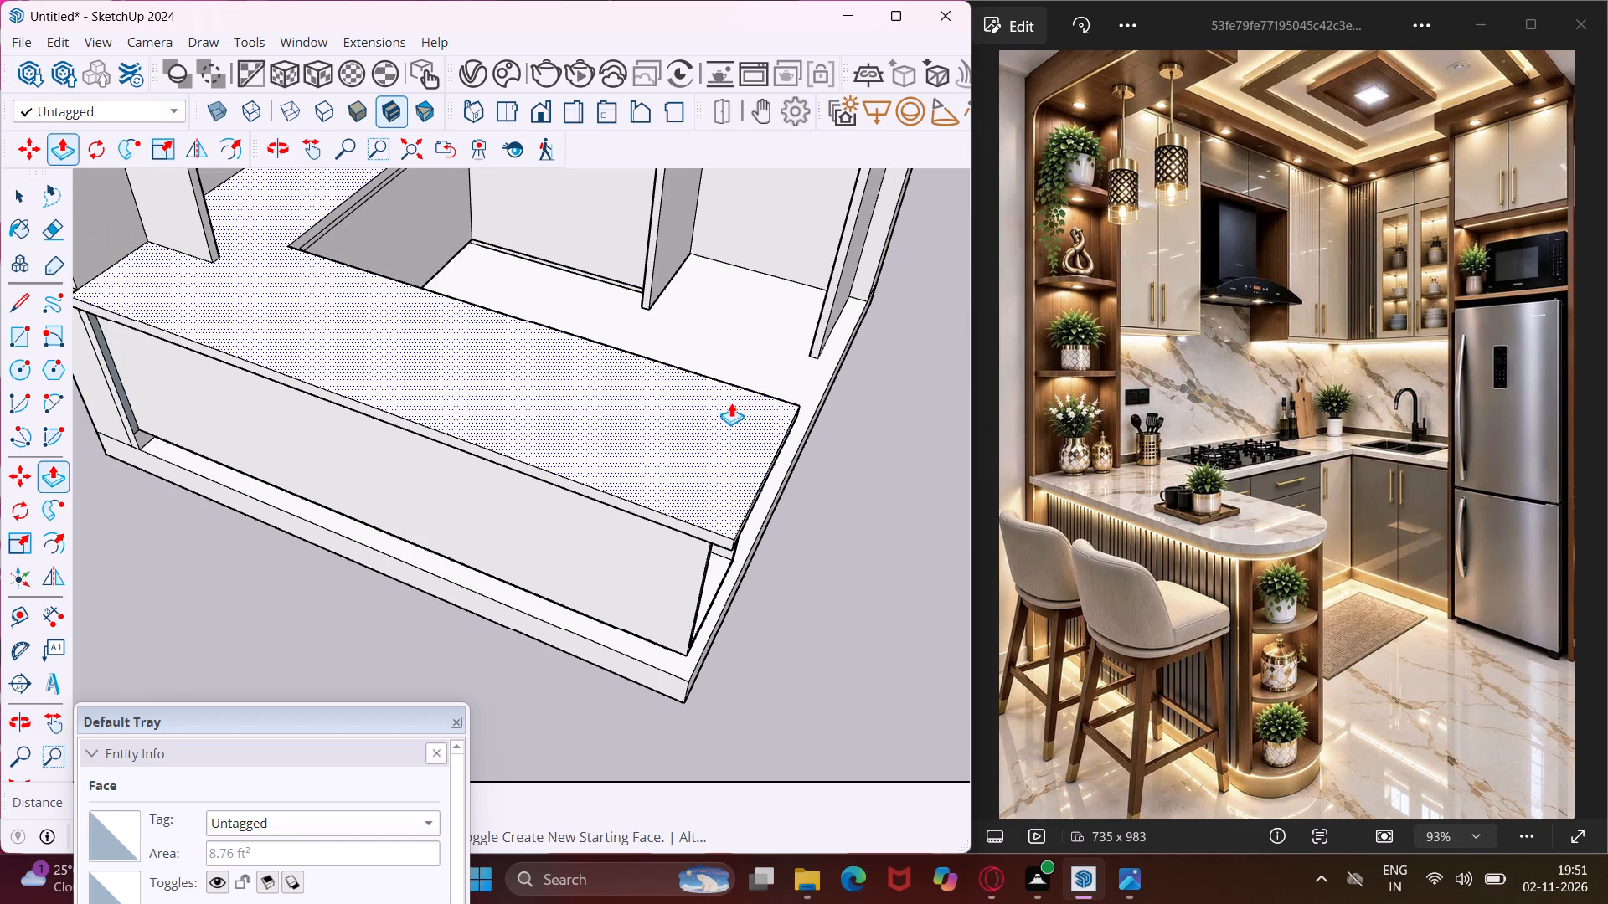
pyautogui.moveTo(782, 483); pyautogui.dragTo(657, 383, button='middle')
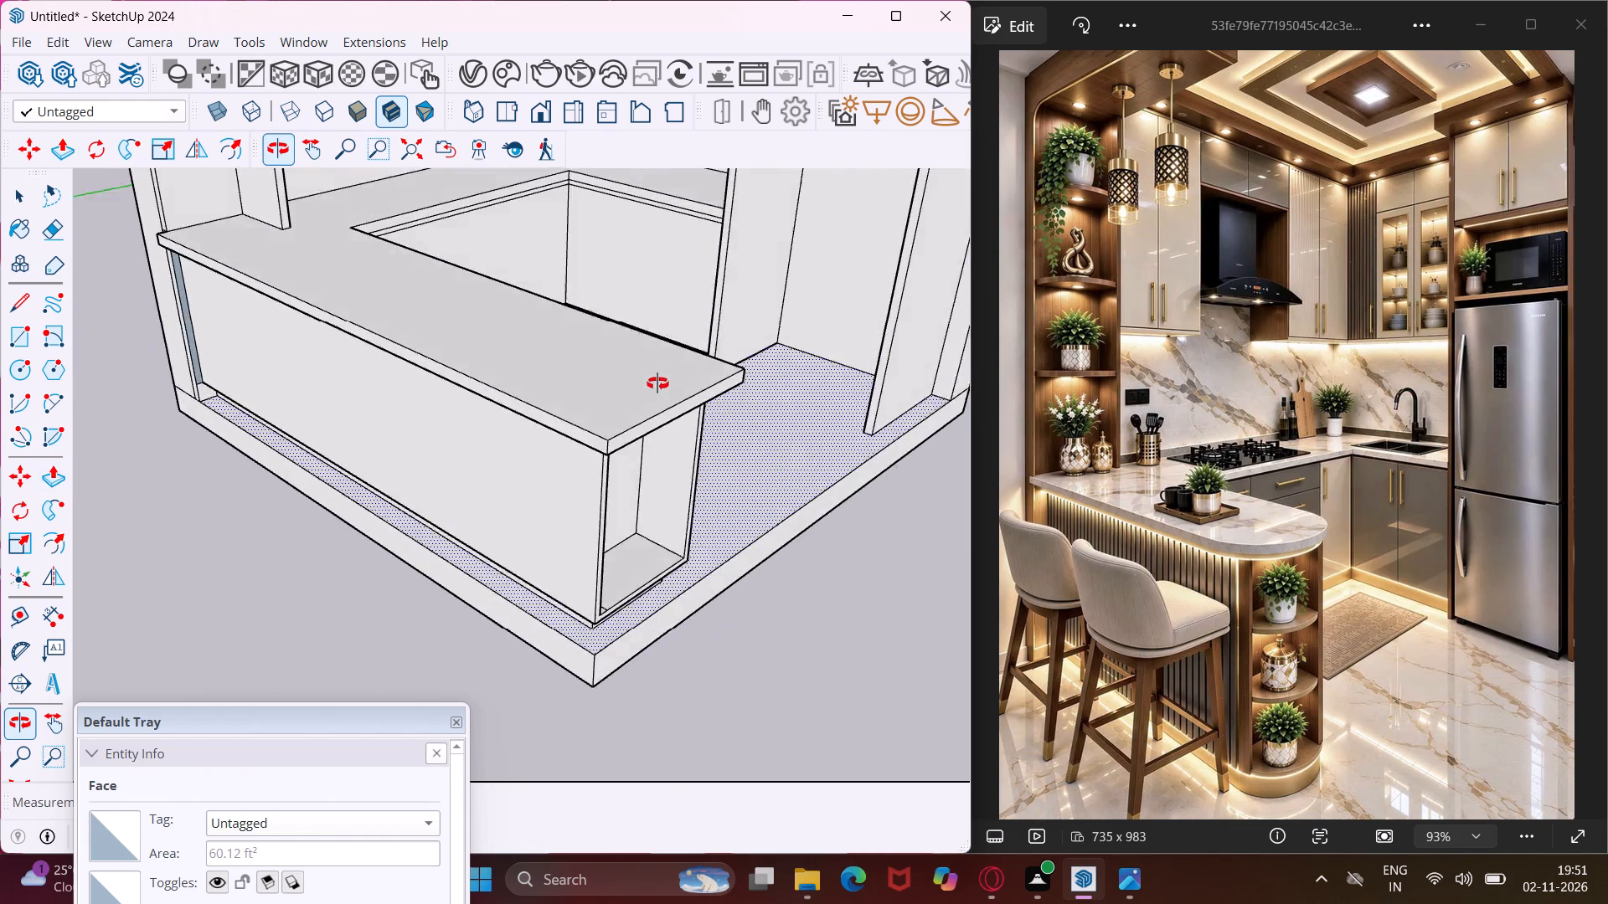
pyautogui.moveTo(657, 383); pyautogui.dragTo(614, 325, button='middle')
pyautogui.scroll(6, 570, 367)
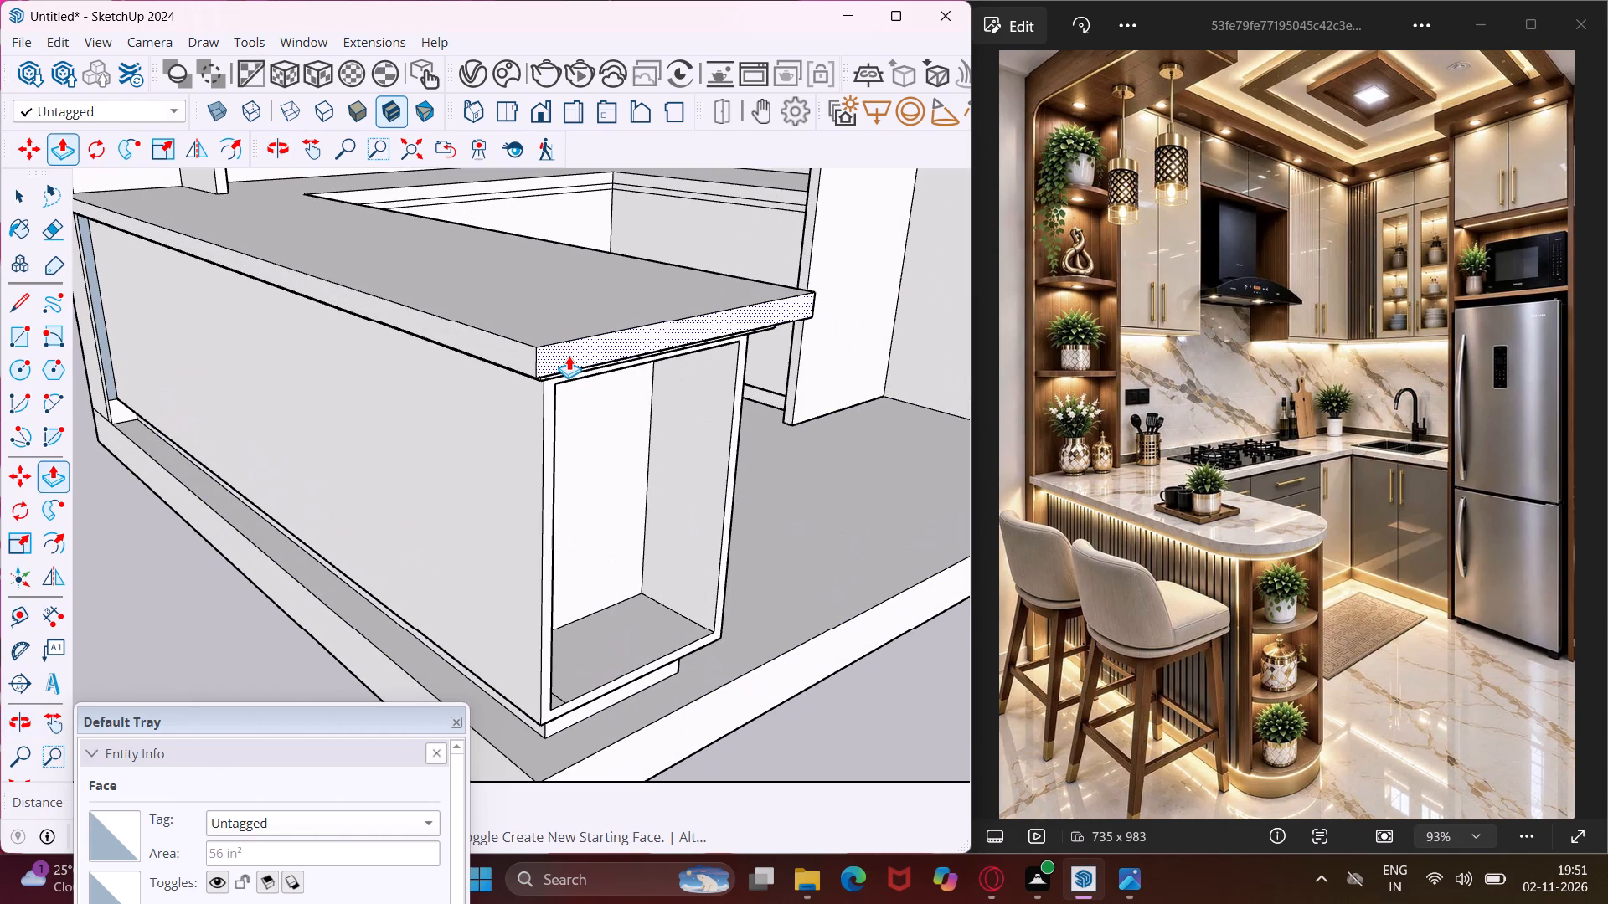
pyautogui.click(569, 356)
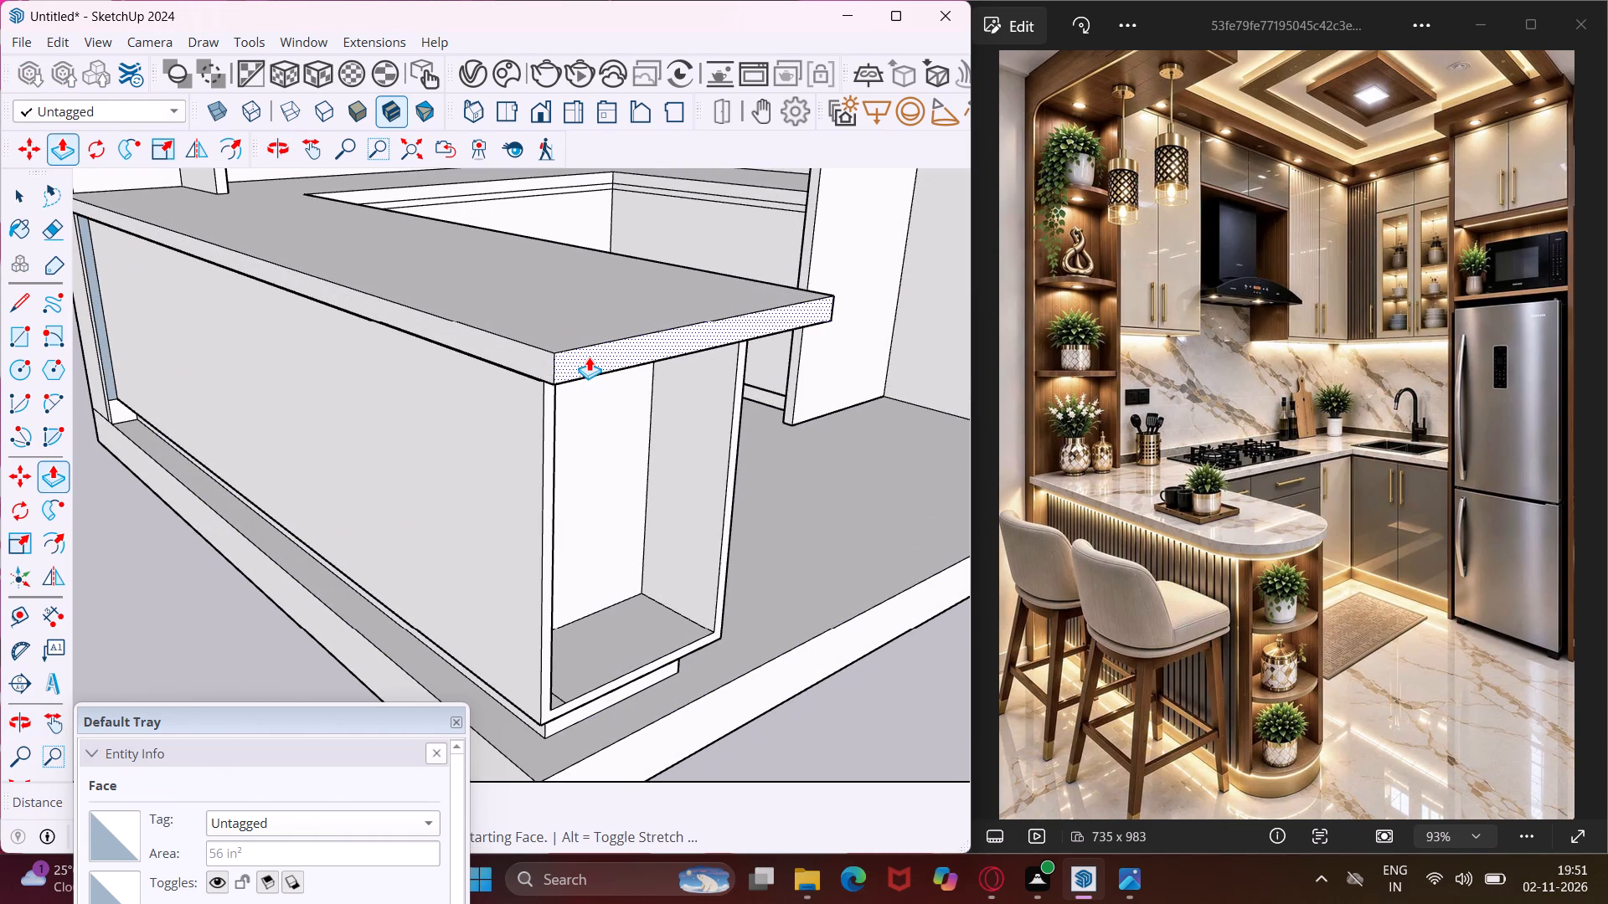
pyautogui.click(589, 357)
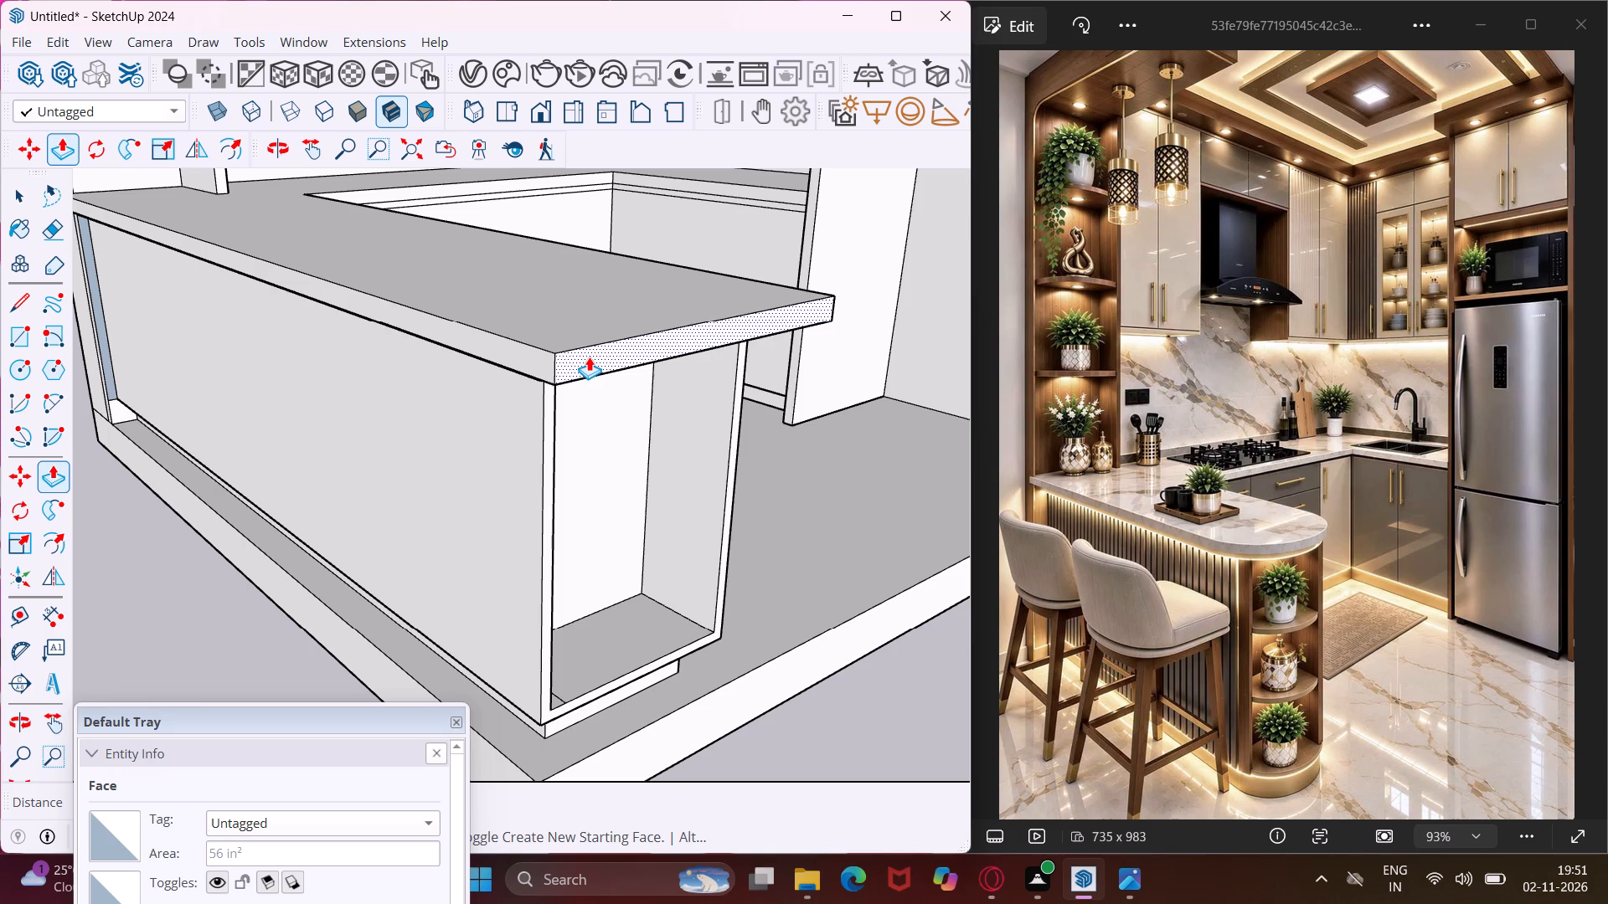
pyautogui.press('Escape')
pyautogui.press('space')
pyautogui.moveTo(657, 464); pyautogui.dragTo(479, 425, button='middle')
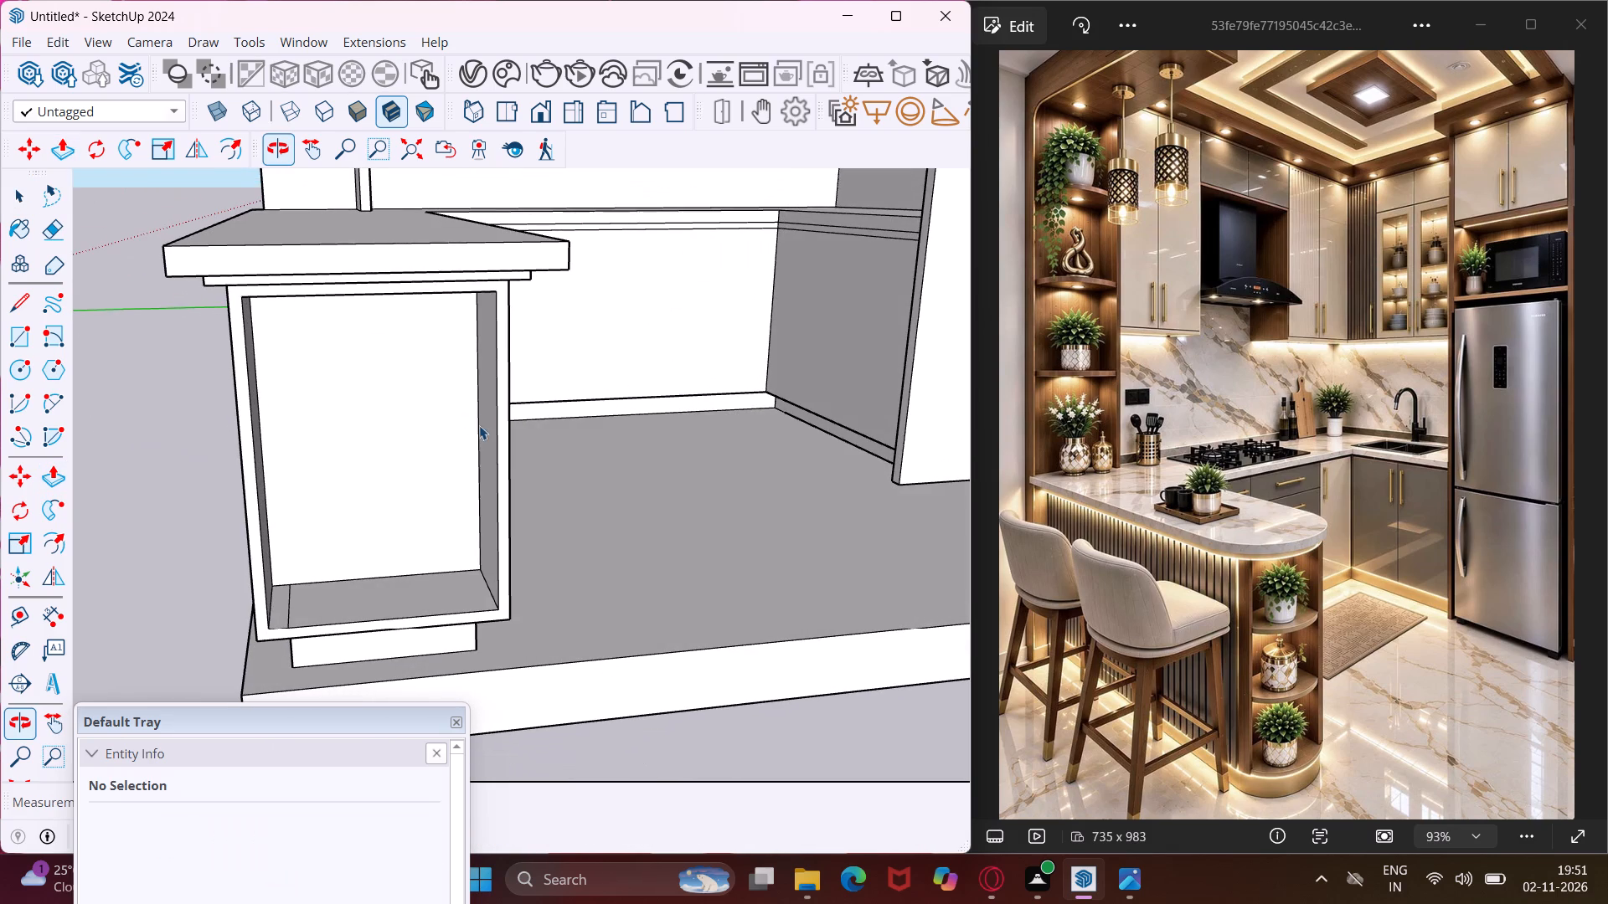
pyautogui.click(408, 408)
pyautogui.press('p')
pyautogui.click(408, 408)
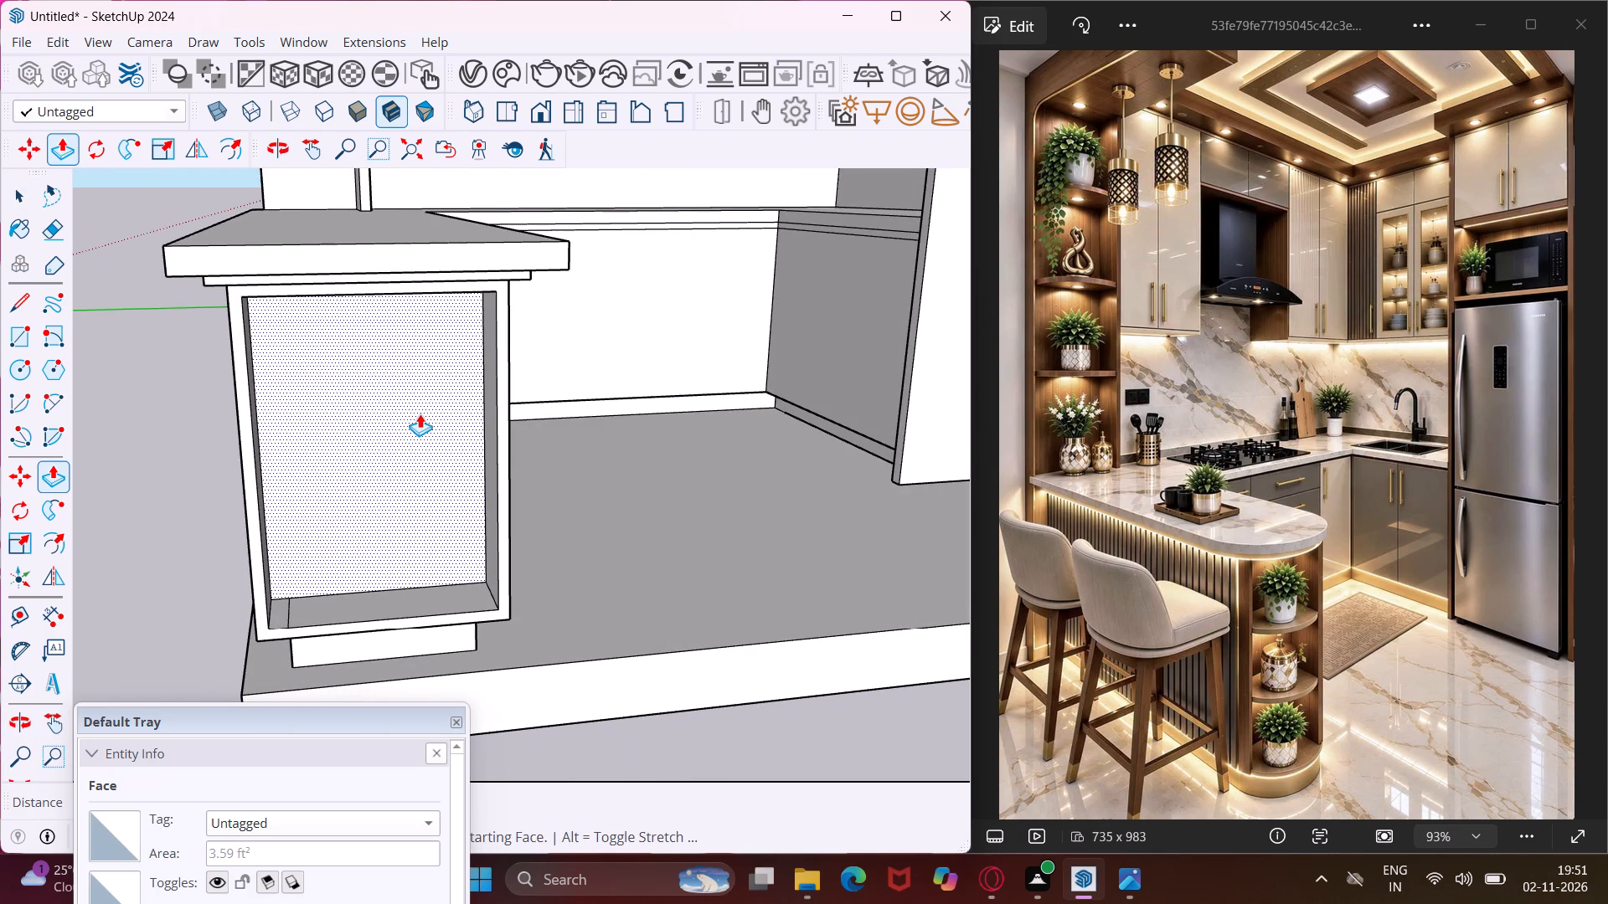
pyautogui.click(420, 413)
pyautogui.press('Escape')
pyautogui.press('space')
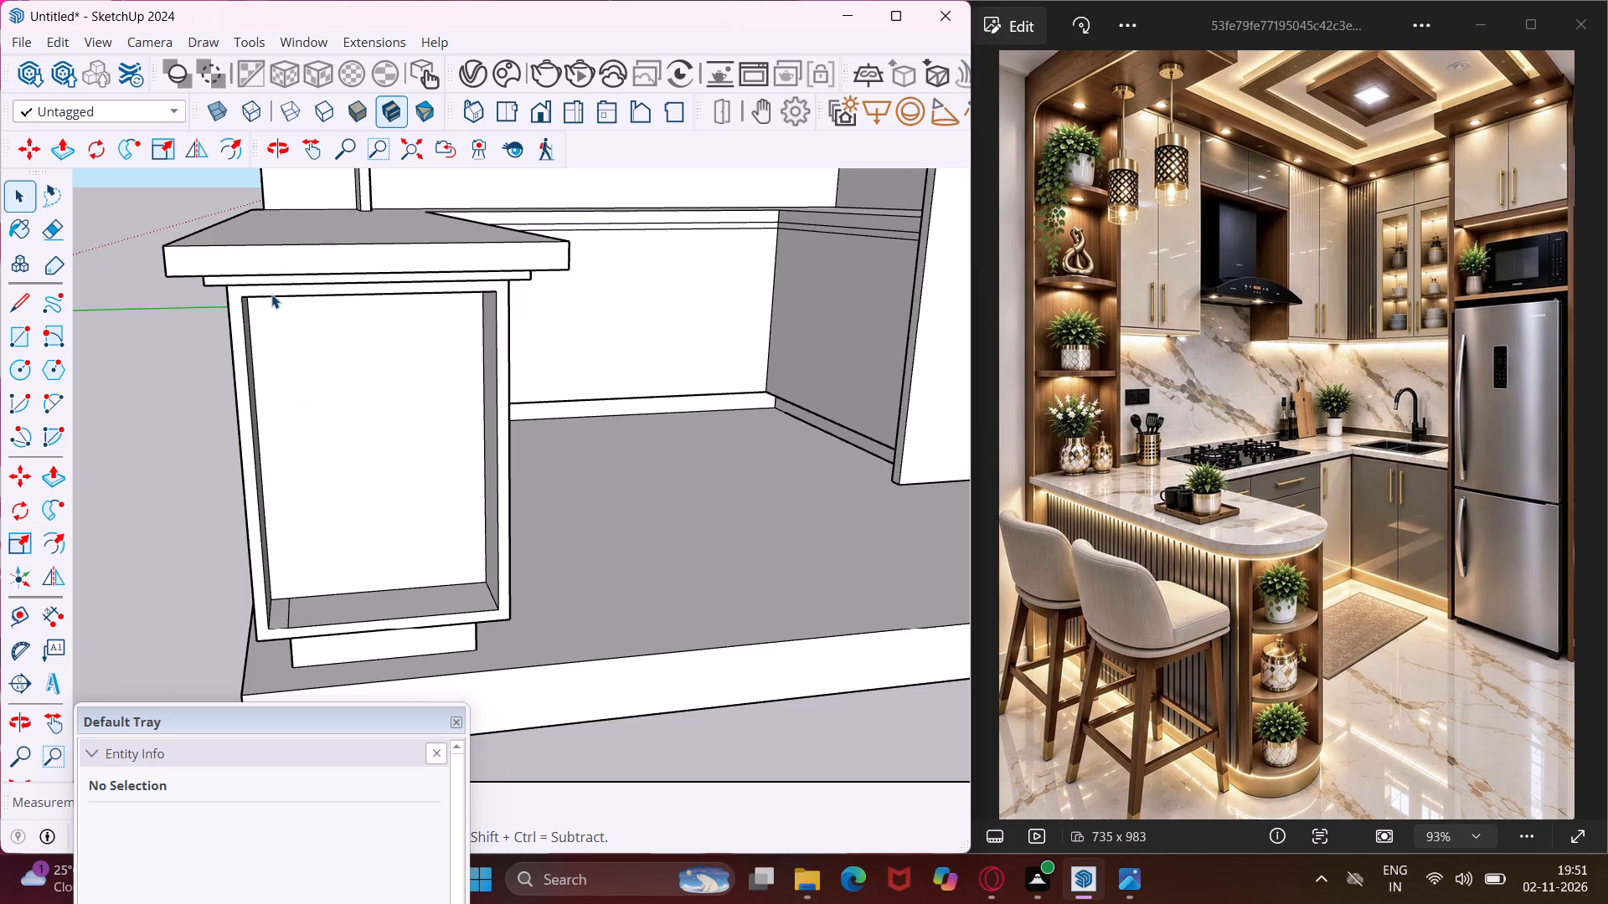
# Push the end face of the recessed strip beneath the peninsula countertop inward to line up with the cabinet's end face.
pyautogui.moveTo(271, 294); pyautogui.dragTo(543, 360, button='middle')
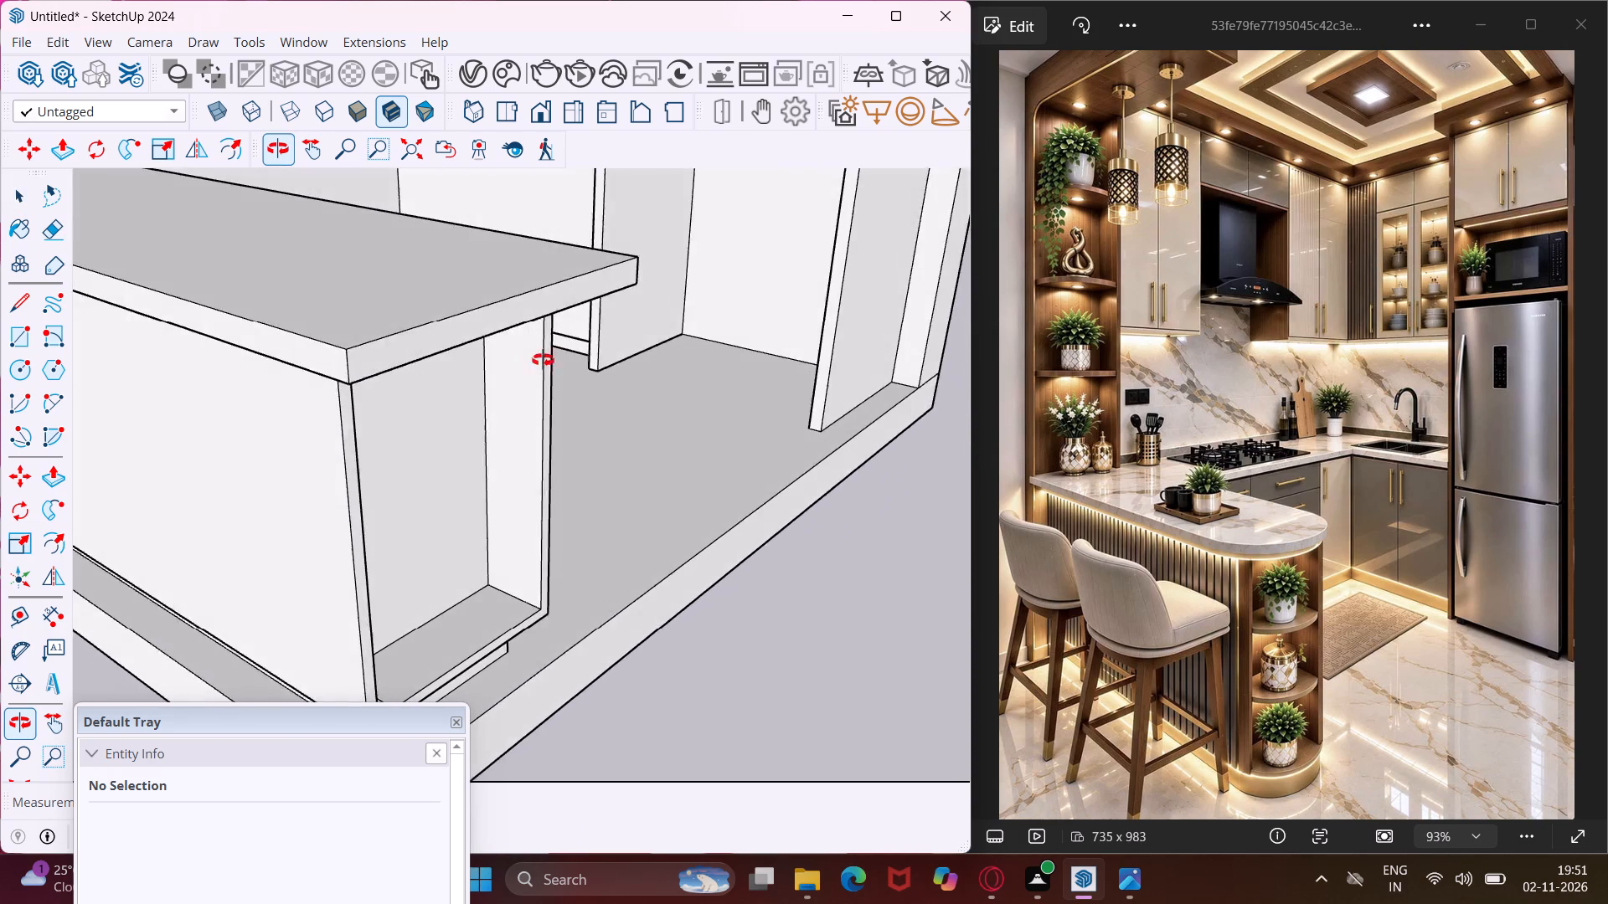
pyautogui.moveTo(543, 360); pyautogui.dragTo(598, 260, button='middle')
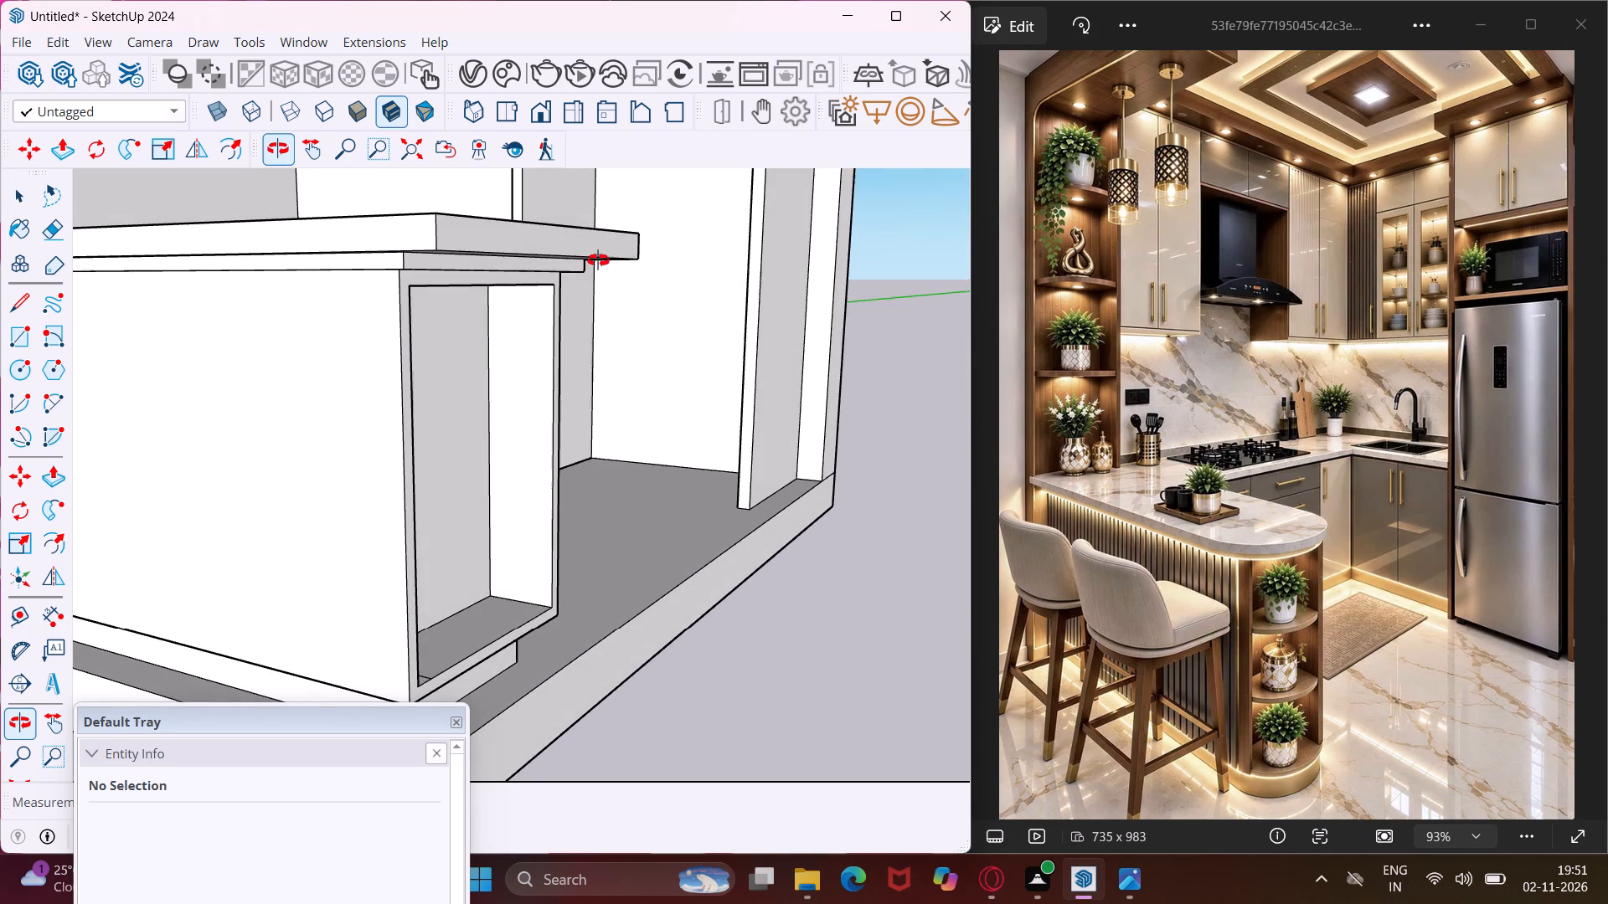
pyautogui.moveTo(598, 260); pyautogui.dragTo(597, 260, button='middle')
pyautogui.scroll(6, 462, 241)
pyautogui.moveTo(401, 270); pyautogui.dragTo(384, 198, button='middle')
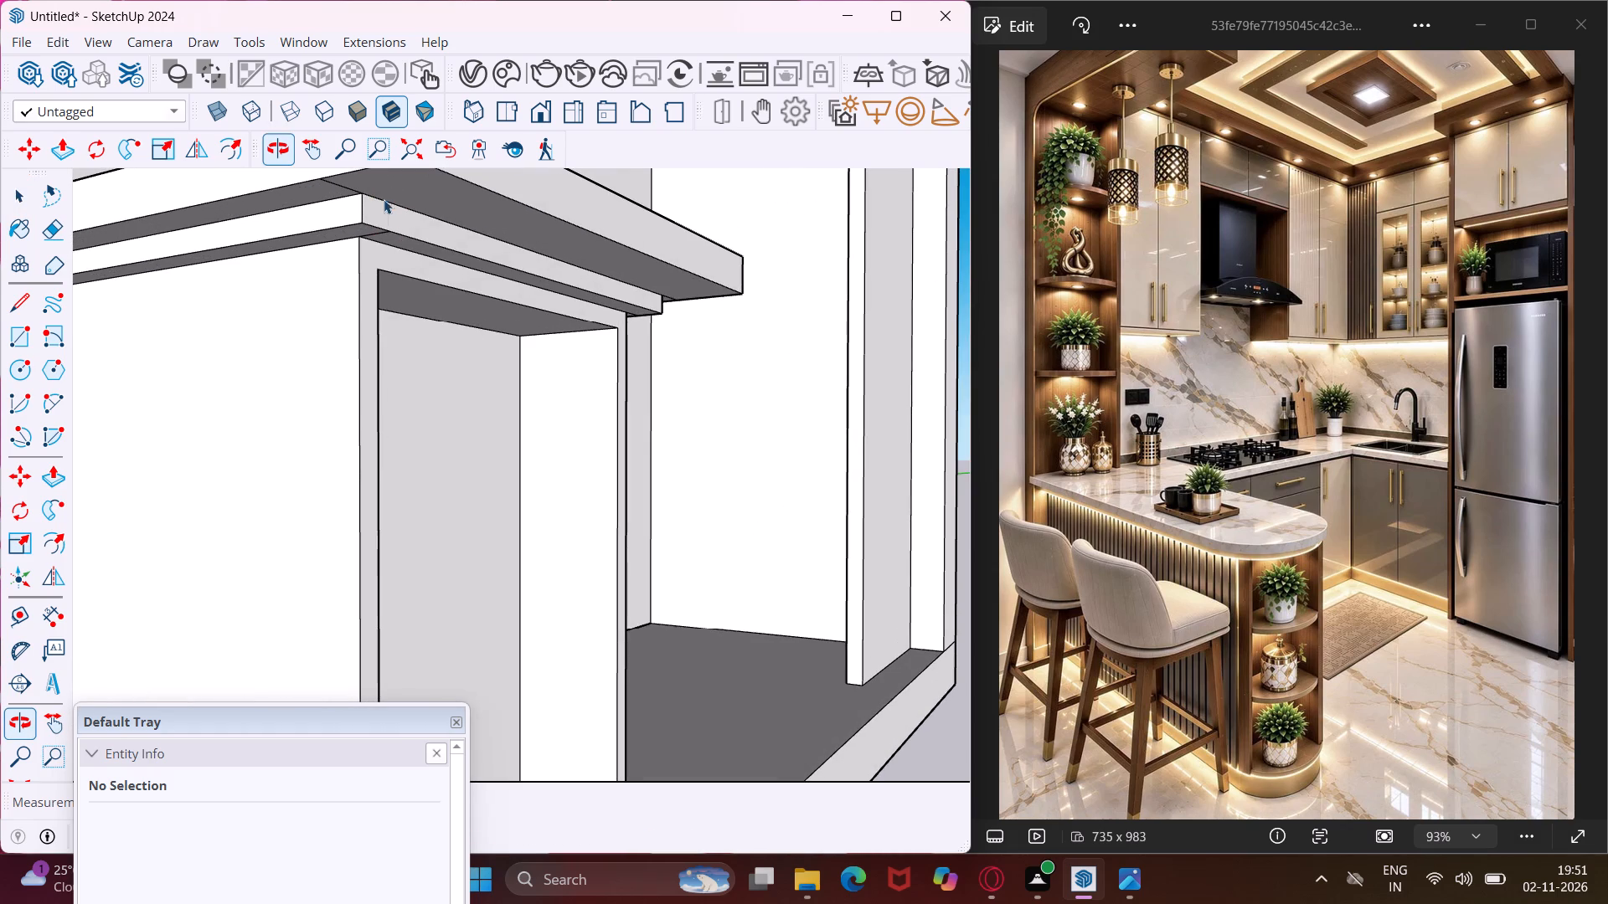
pyautogui.click(389, 217)
pyautogui.press('p')
pyautogui.click(389, 217)
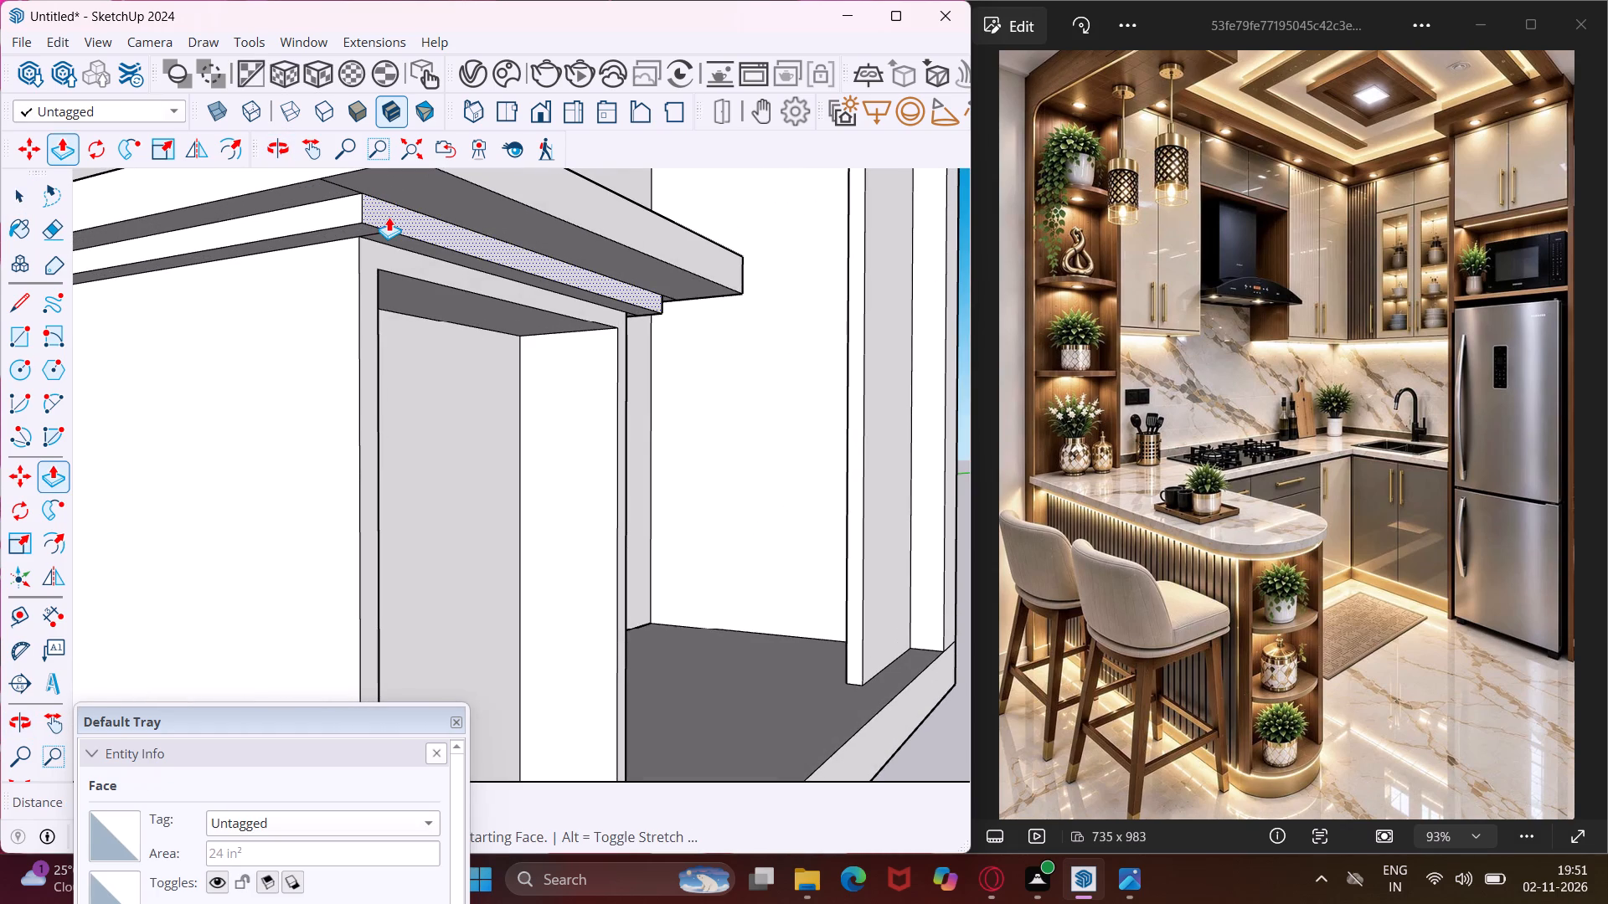
pyautogui.click(368, 278)
pyautogui.scroll(-6, 363, 278)
pyautogui.moveTo(363, 233); pyautogui.dragTo(390, 403, button='middle')
pyautogui.press('Escape')
pyautogui.press('space')
# Push the peninsula countertop's end face inward past the open niche to uncover the top of the cabinet's end.
pyautogui.moveTo(362, 276); pyautogui.dragTo(372, 375, button='middle')
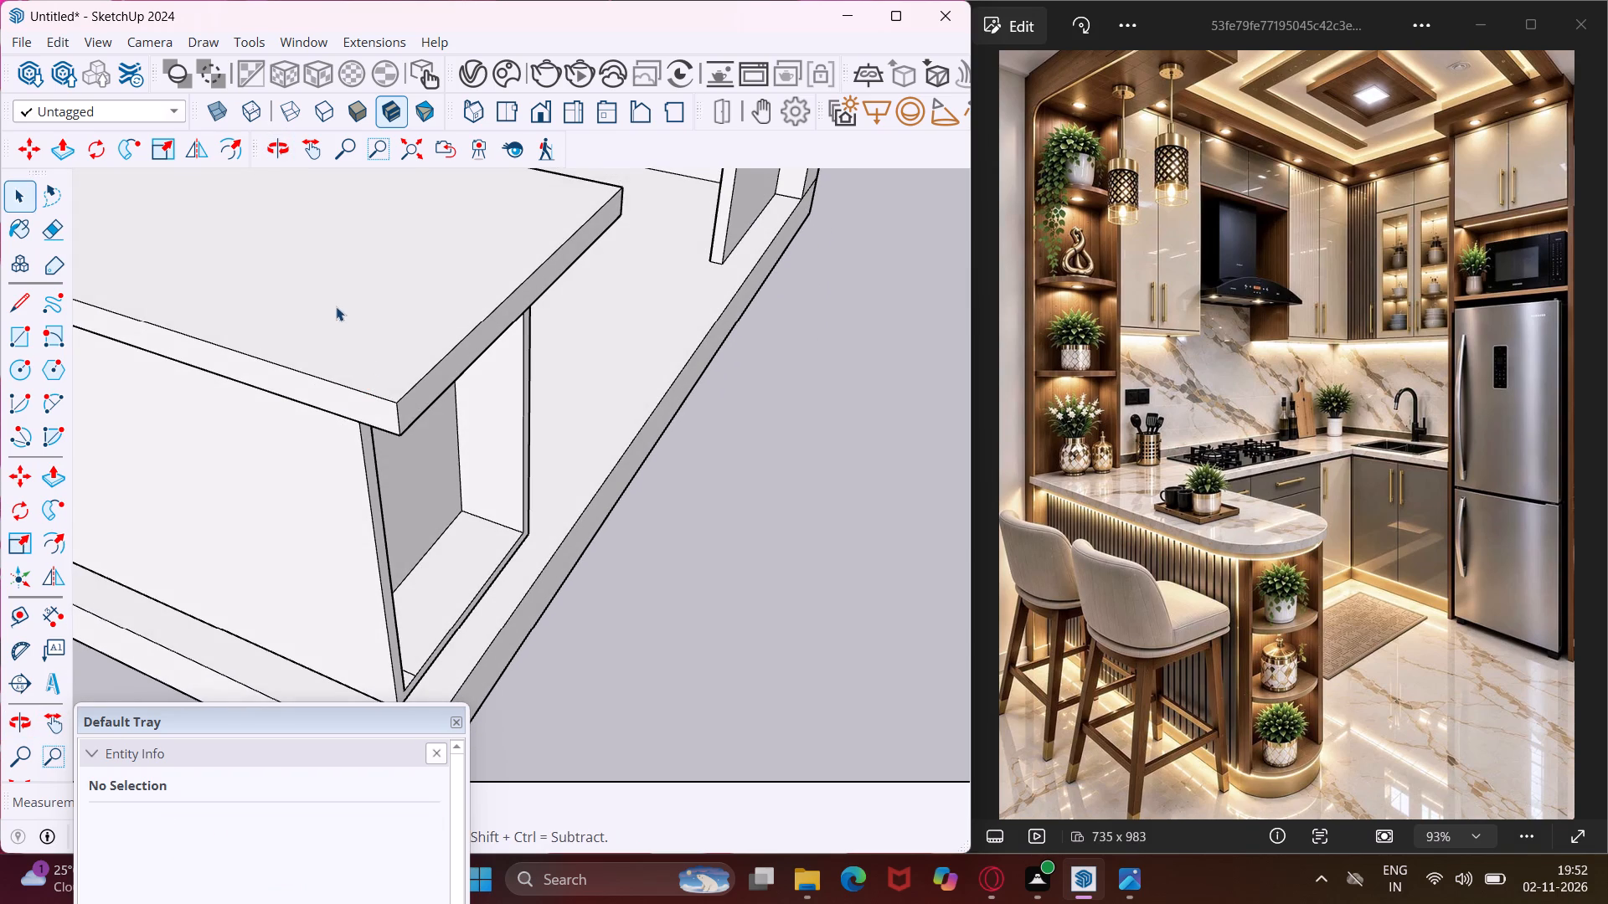
pyautogui.scroll(-3, 355, 266)
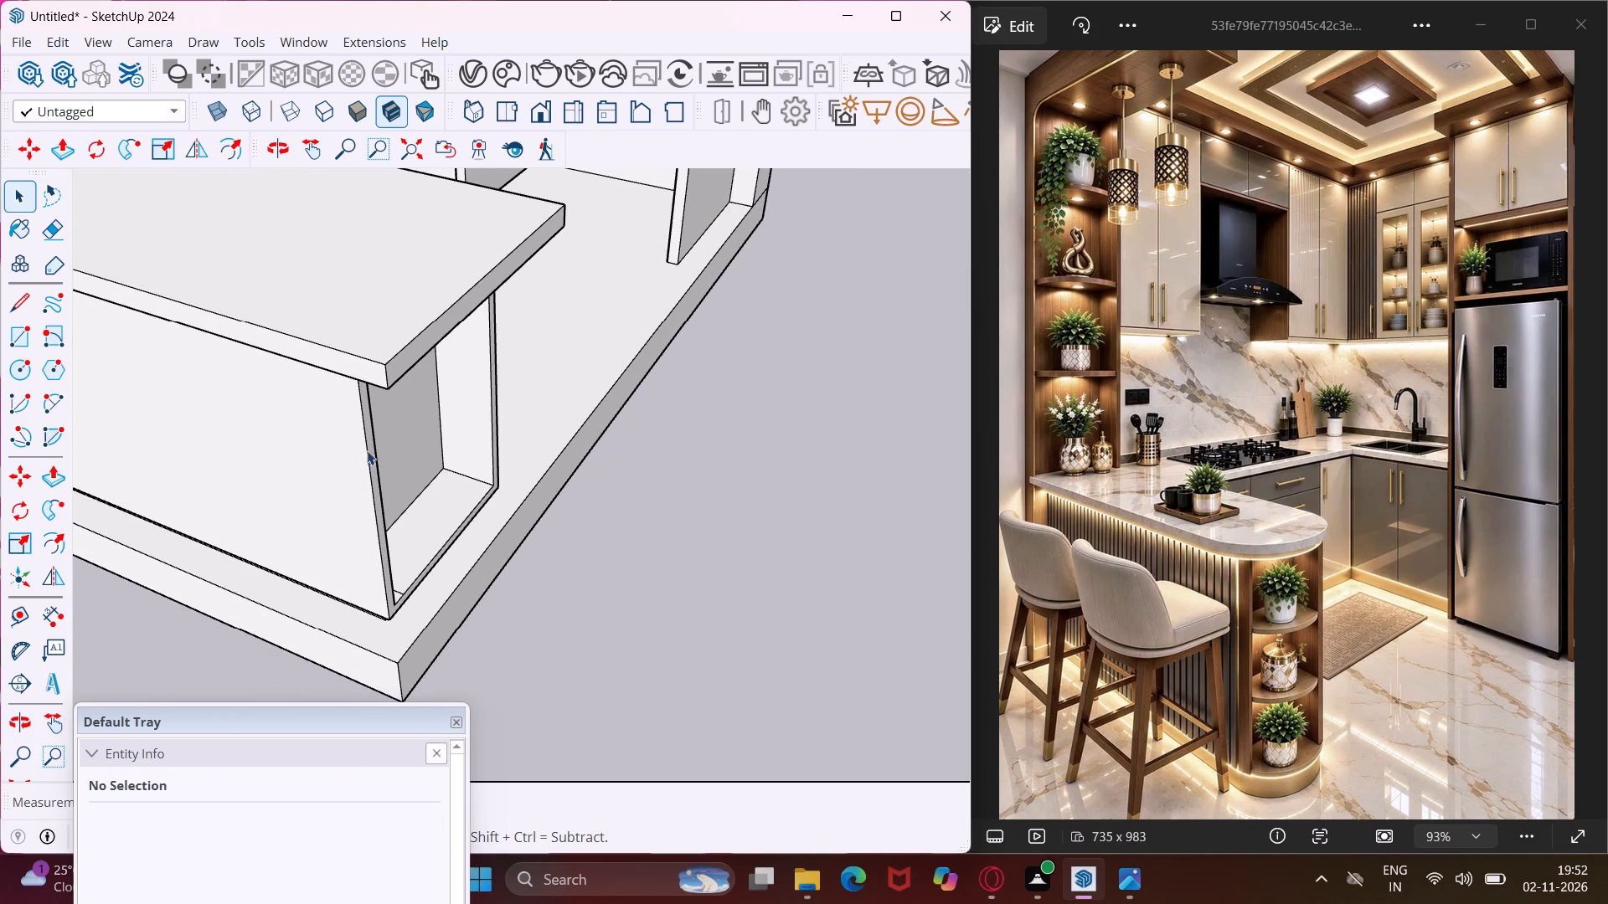
pyautogui.scroll(3, 393, 368)
pyautogui.click(394, 367)
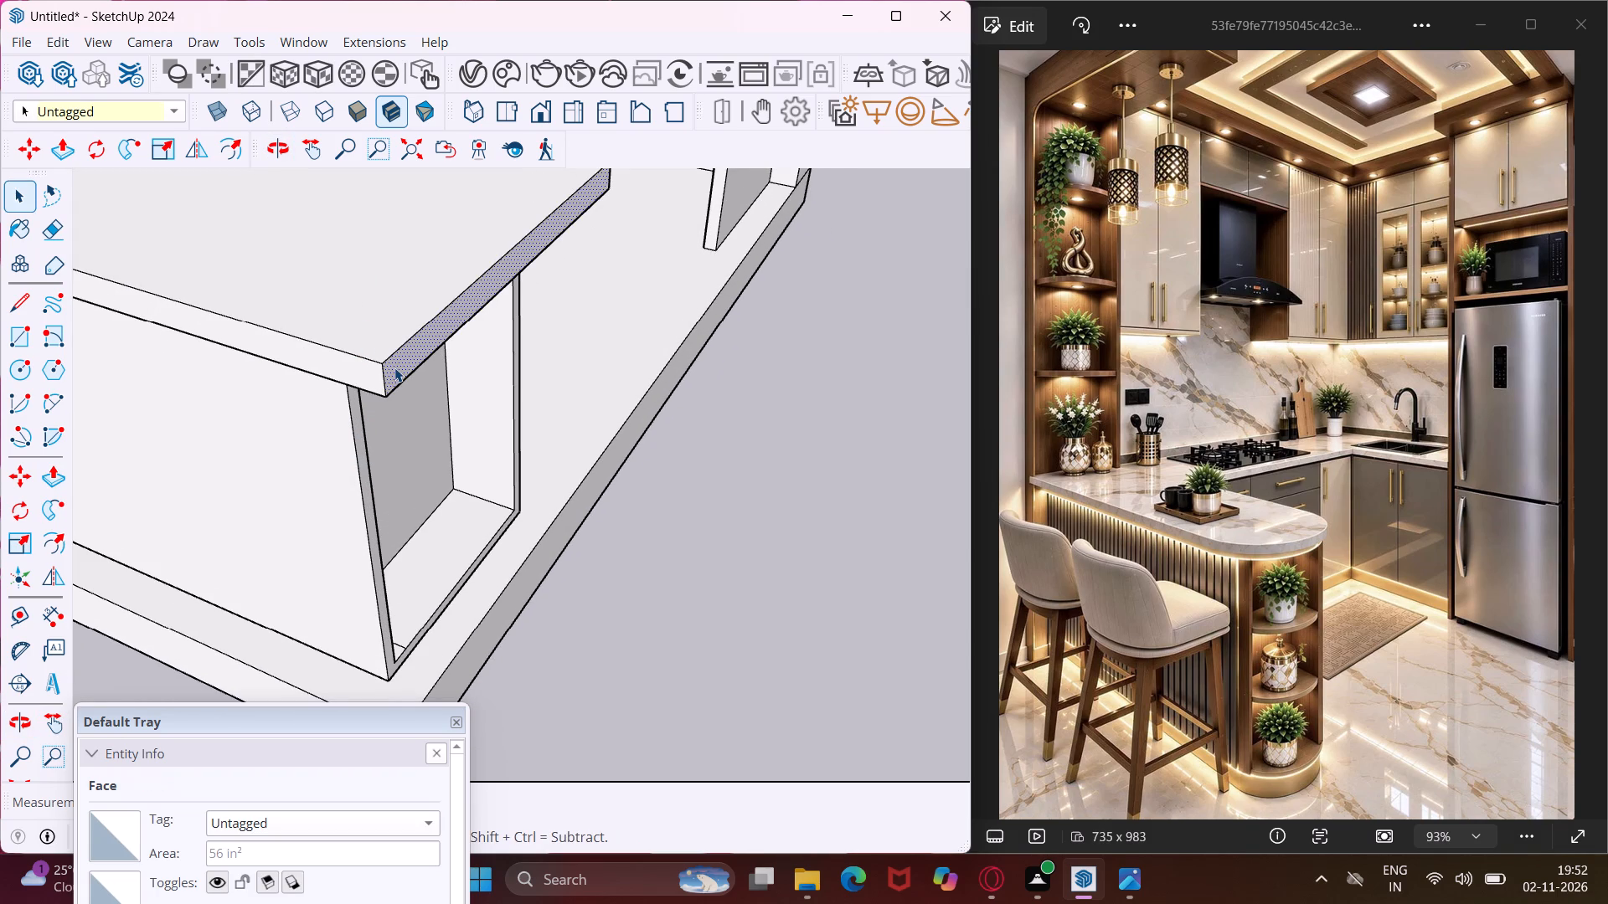
pyautogui.press('p')
pyautogui.click(394, 367)
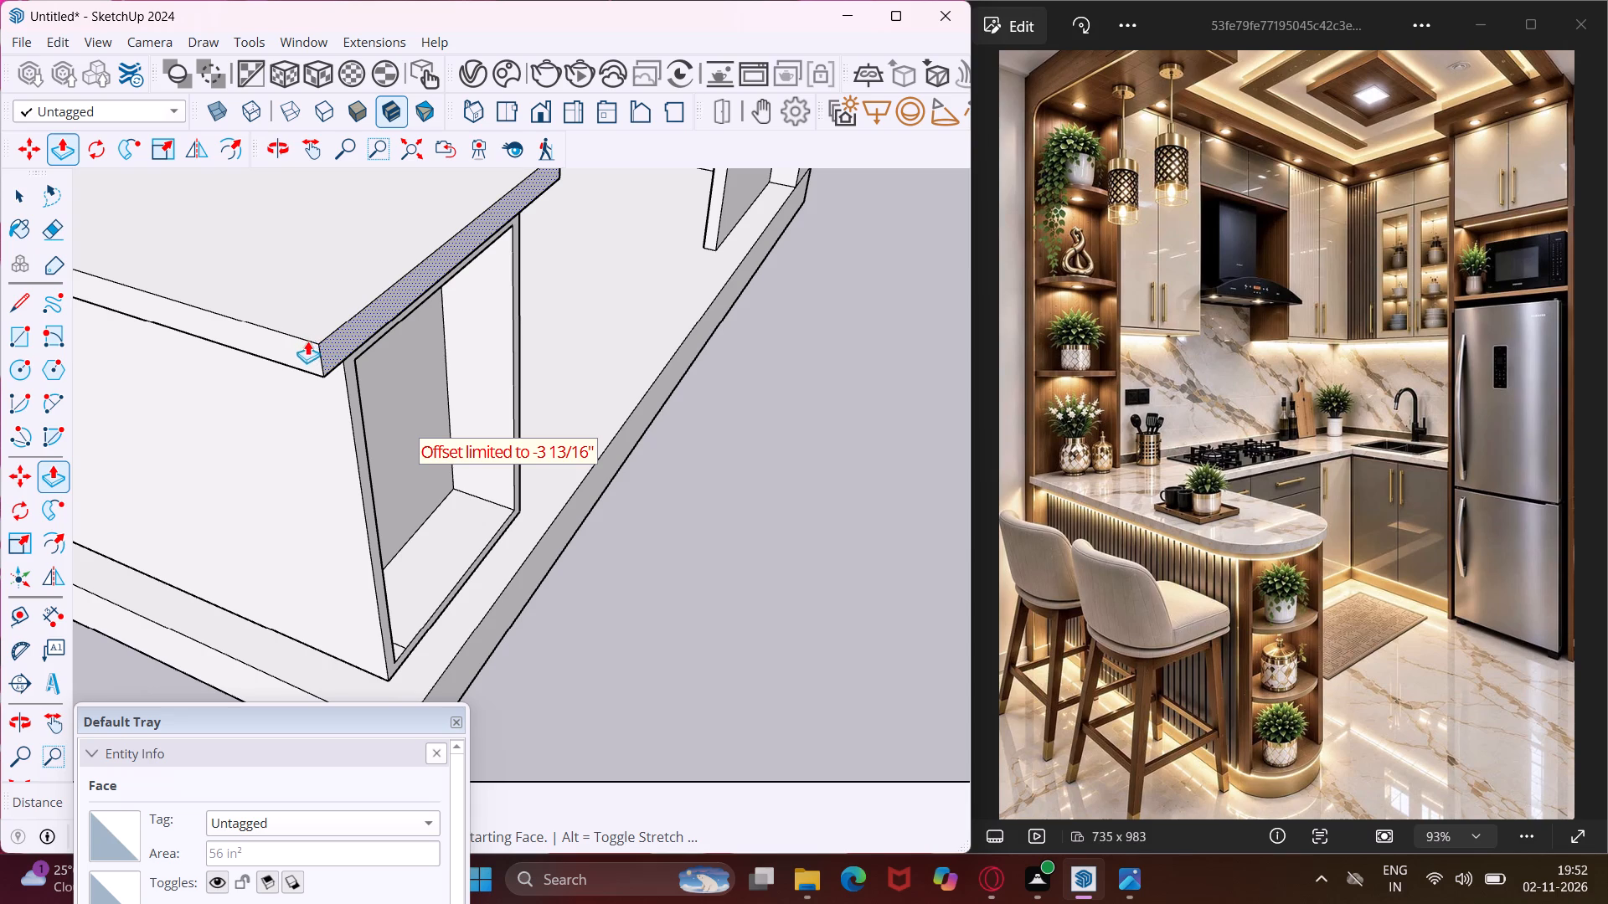
pyautogui.click(327, 369)
pyautogui.scroll(4, 324, 356)
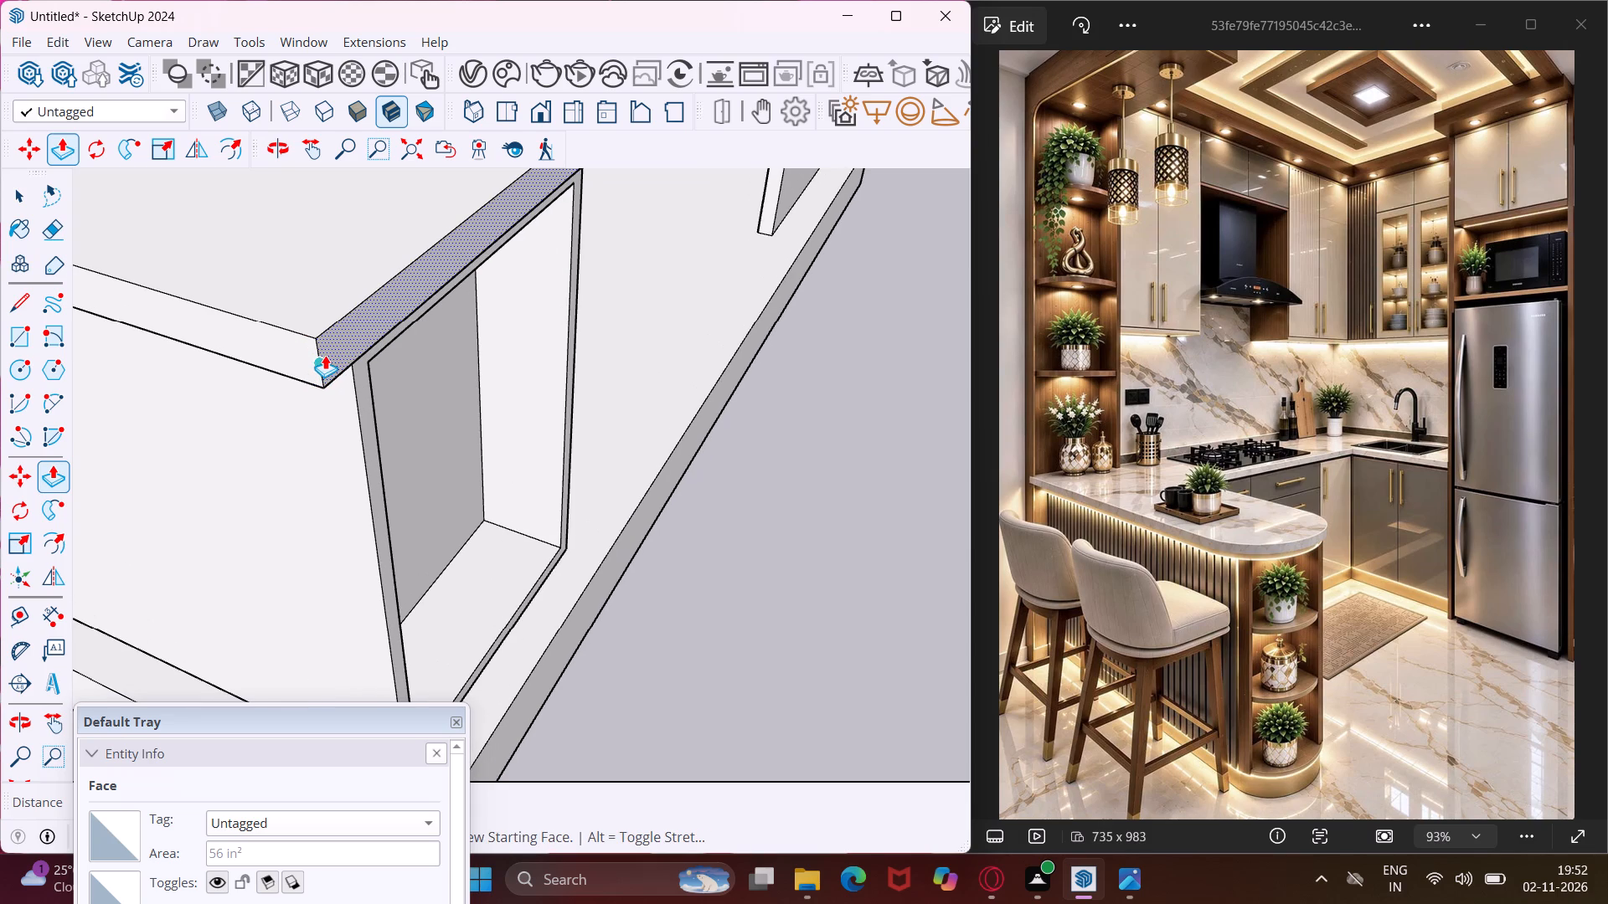
pyautogui.press('Escape')
pyautogui.click(330, 354)
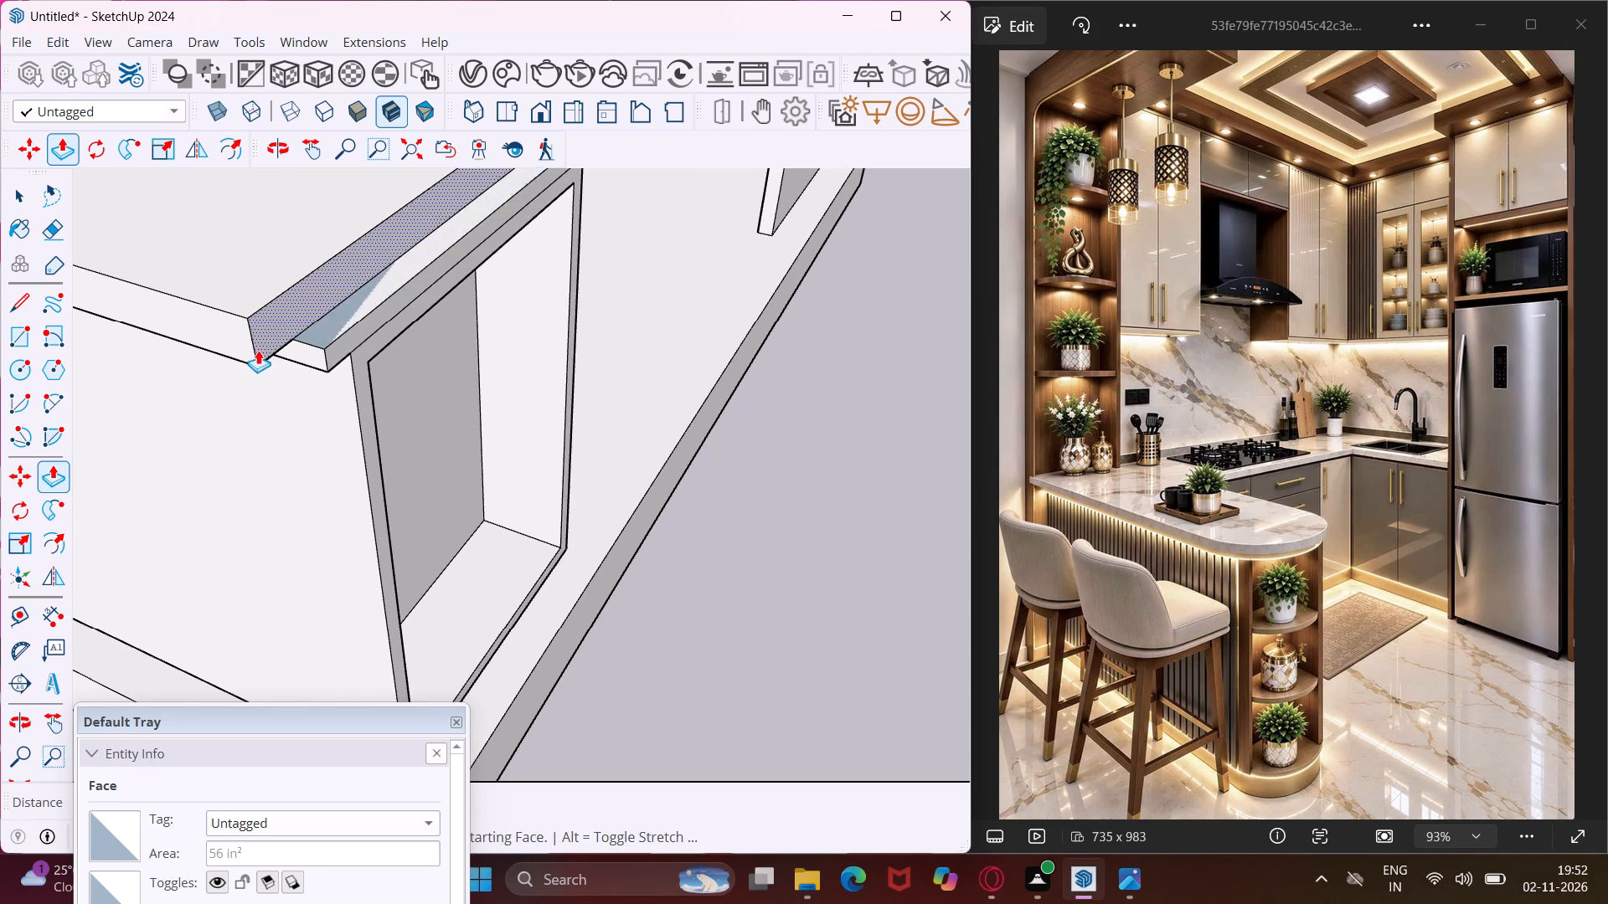
pyautogui.click(248, 351)
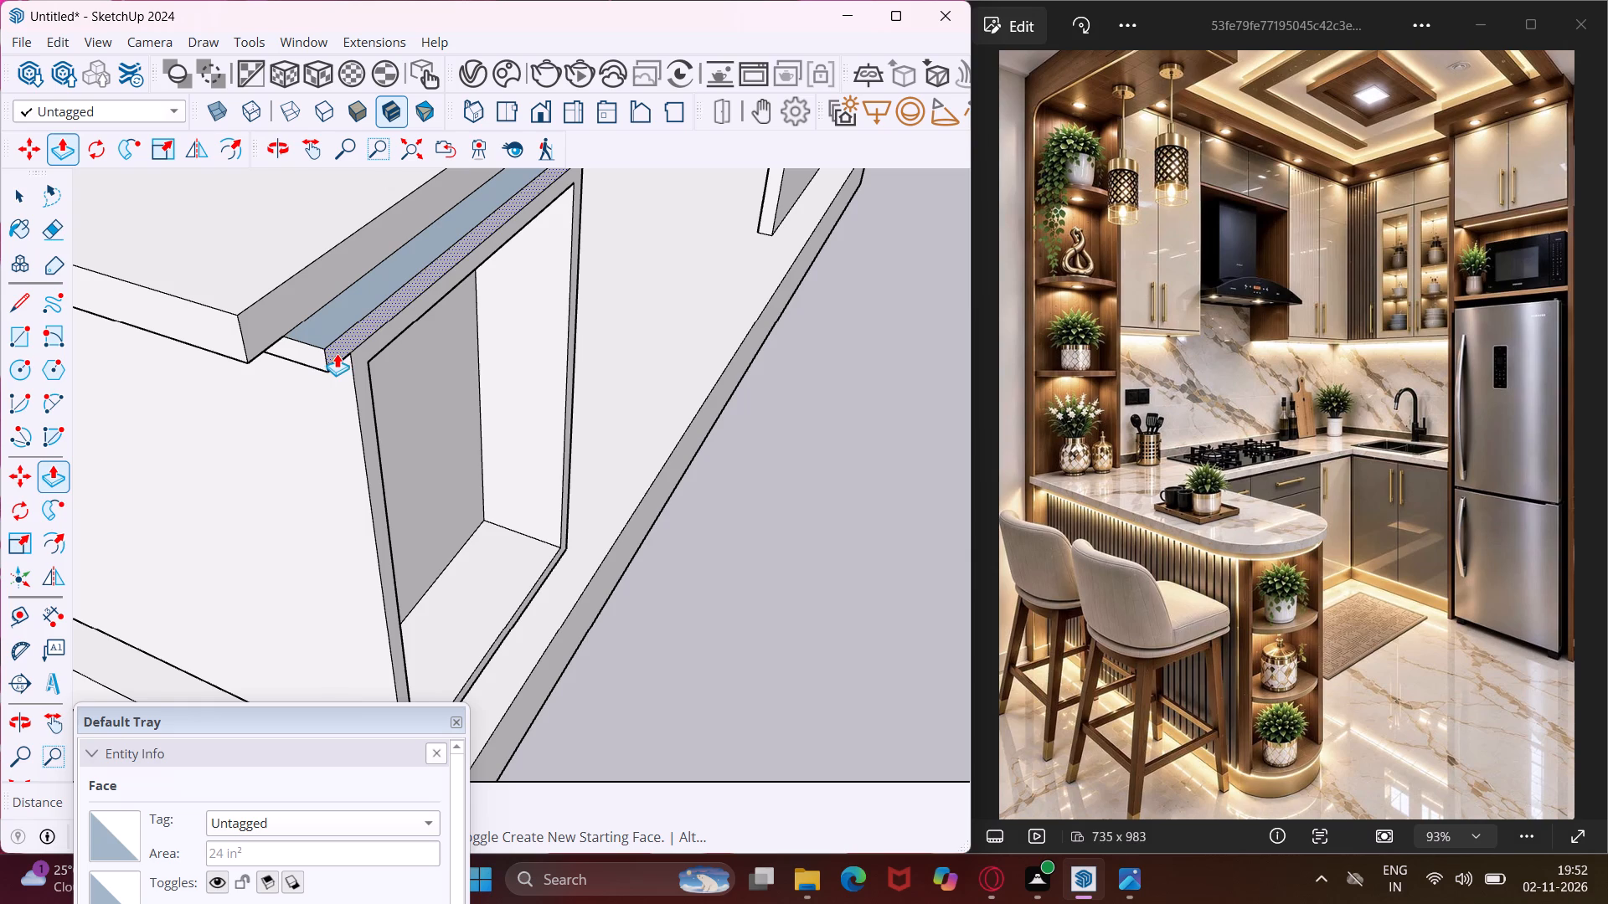
pyautogui.press('Escape')
# Push the end face of the strip beneath the countertop inward to just short of the countertop's end.
pyautogui.click(336, 344)
pyautogui.click(287, 341)
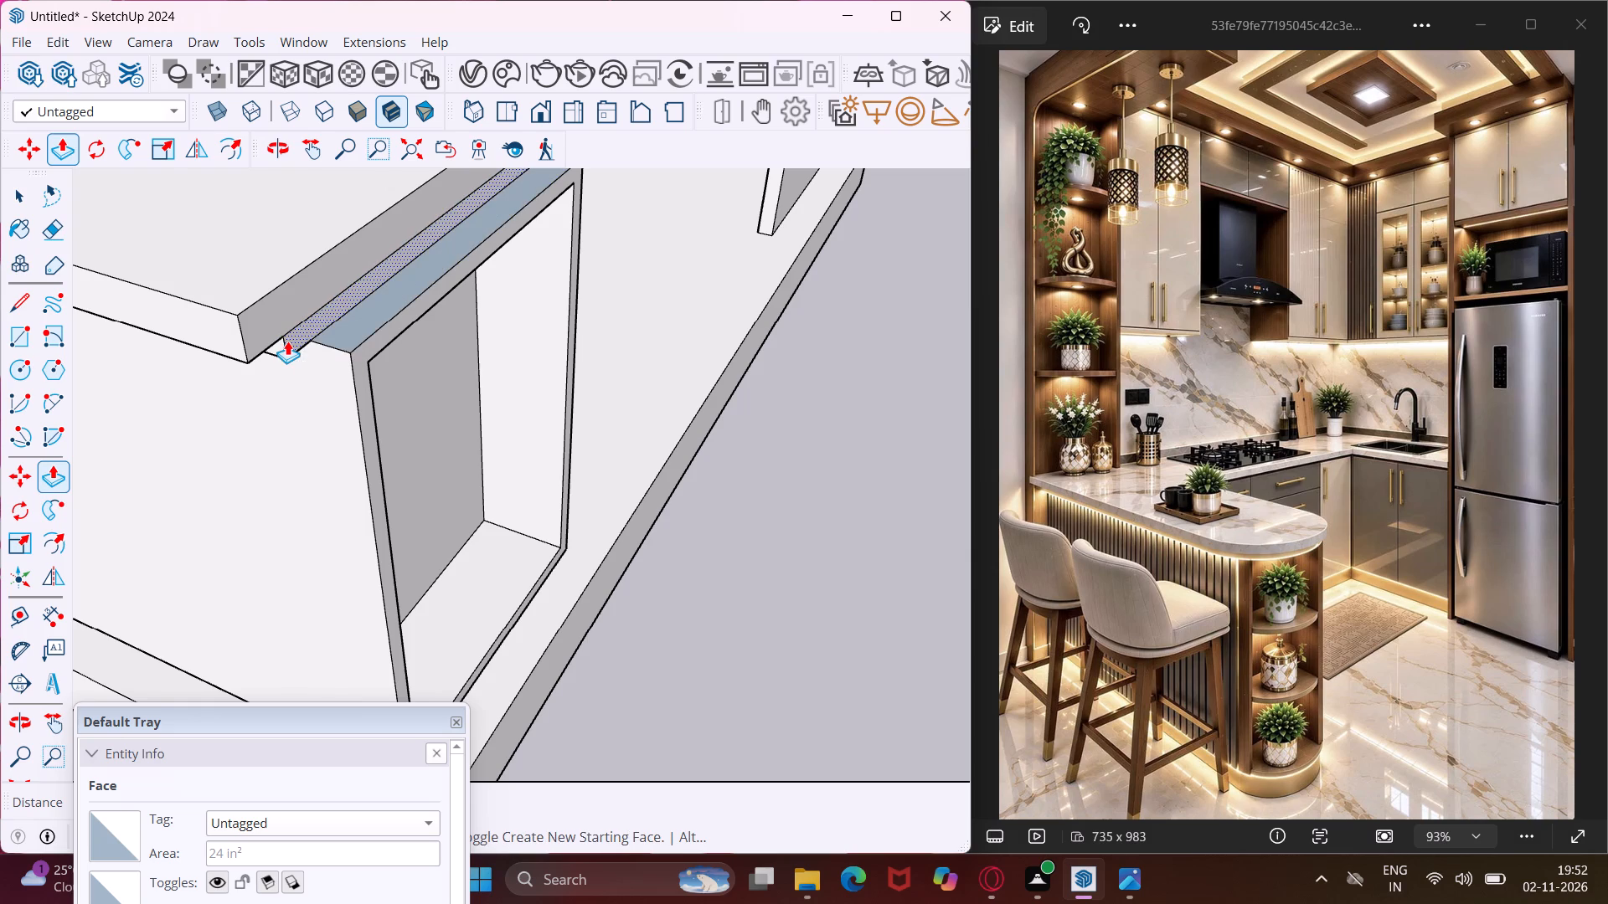
pyautogui.press('Escape')
pyautogui.press('space')
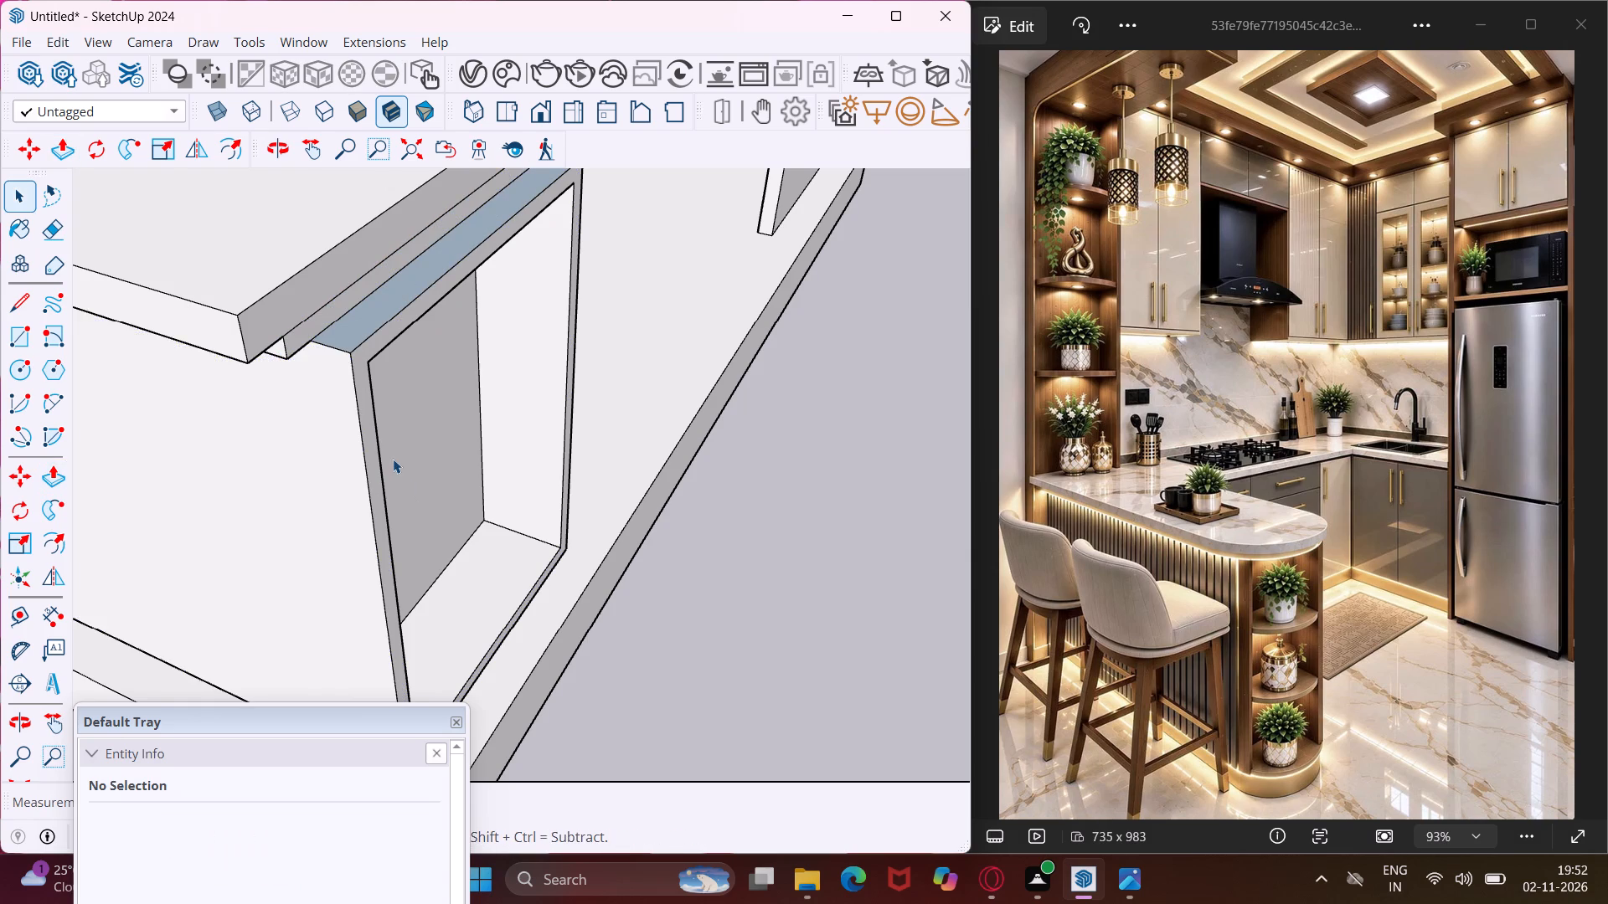
# Draw a rounding arc tangent to the edges across the seating-side corner of the cabinet's exposed top face.
pyautogui.moveTo(393, 459); pyautogui.dragTo(335, 542, button='middle')
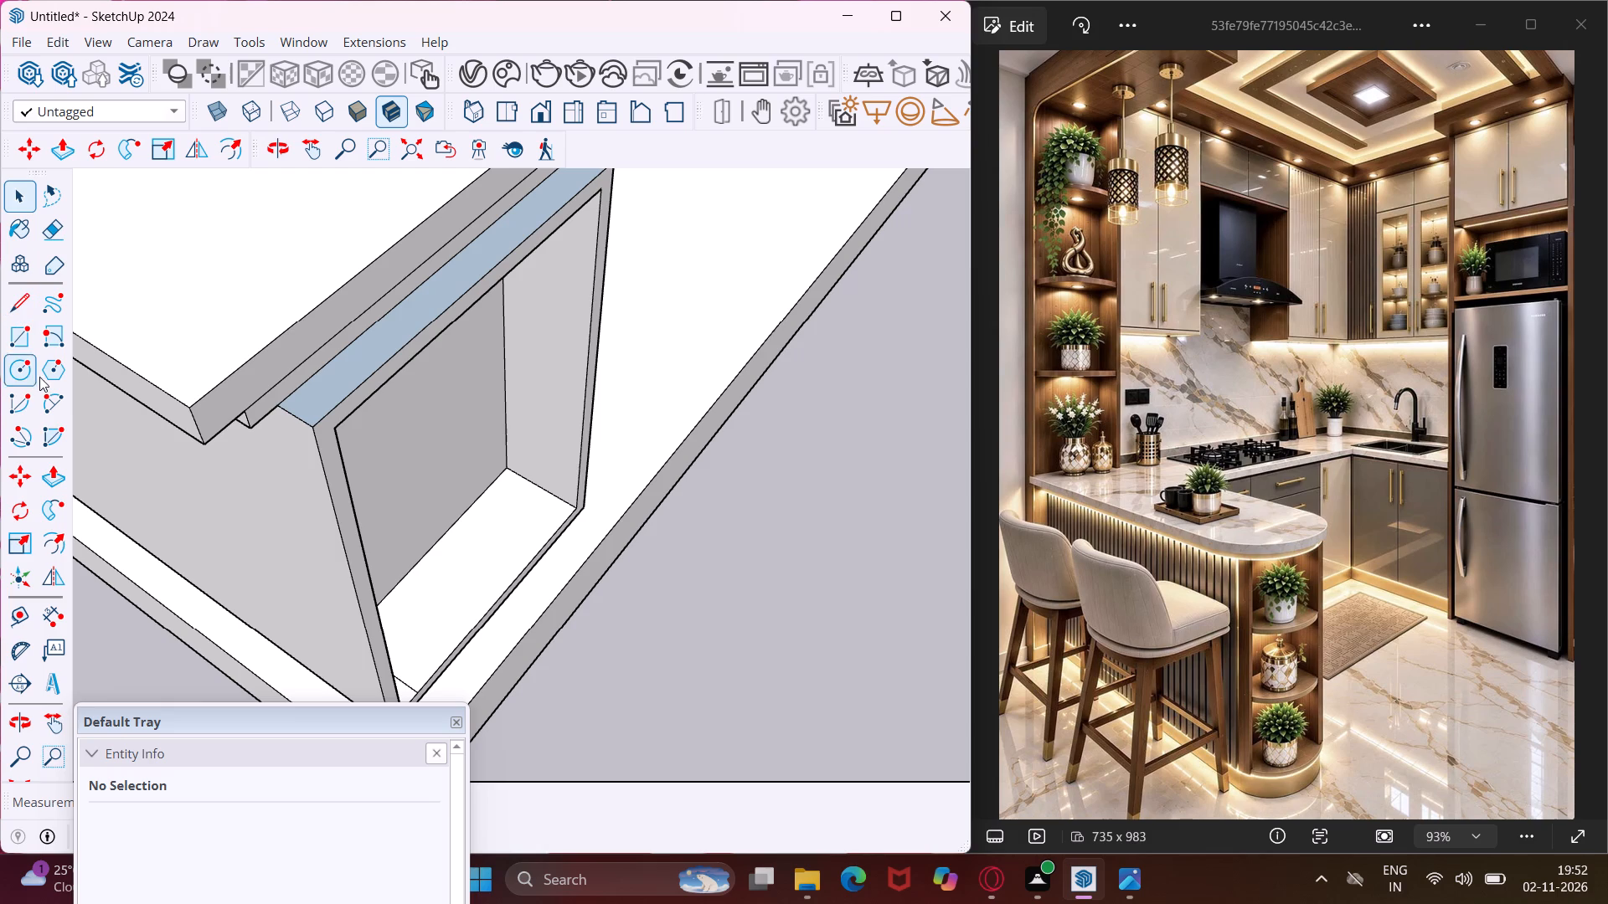
pyautogui.click(48, 410)
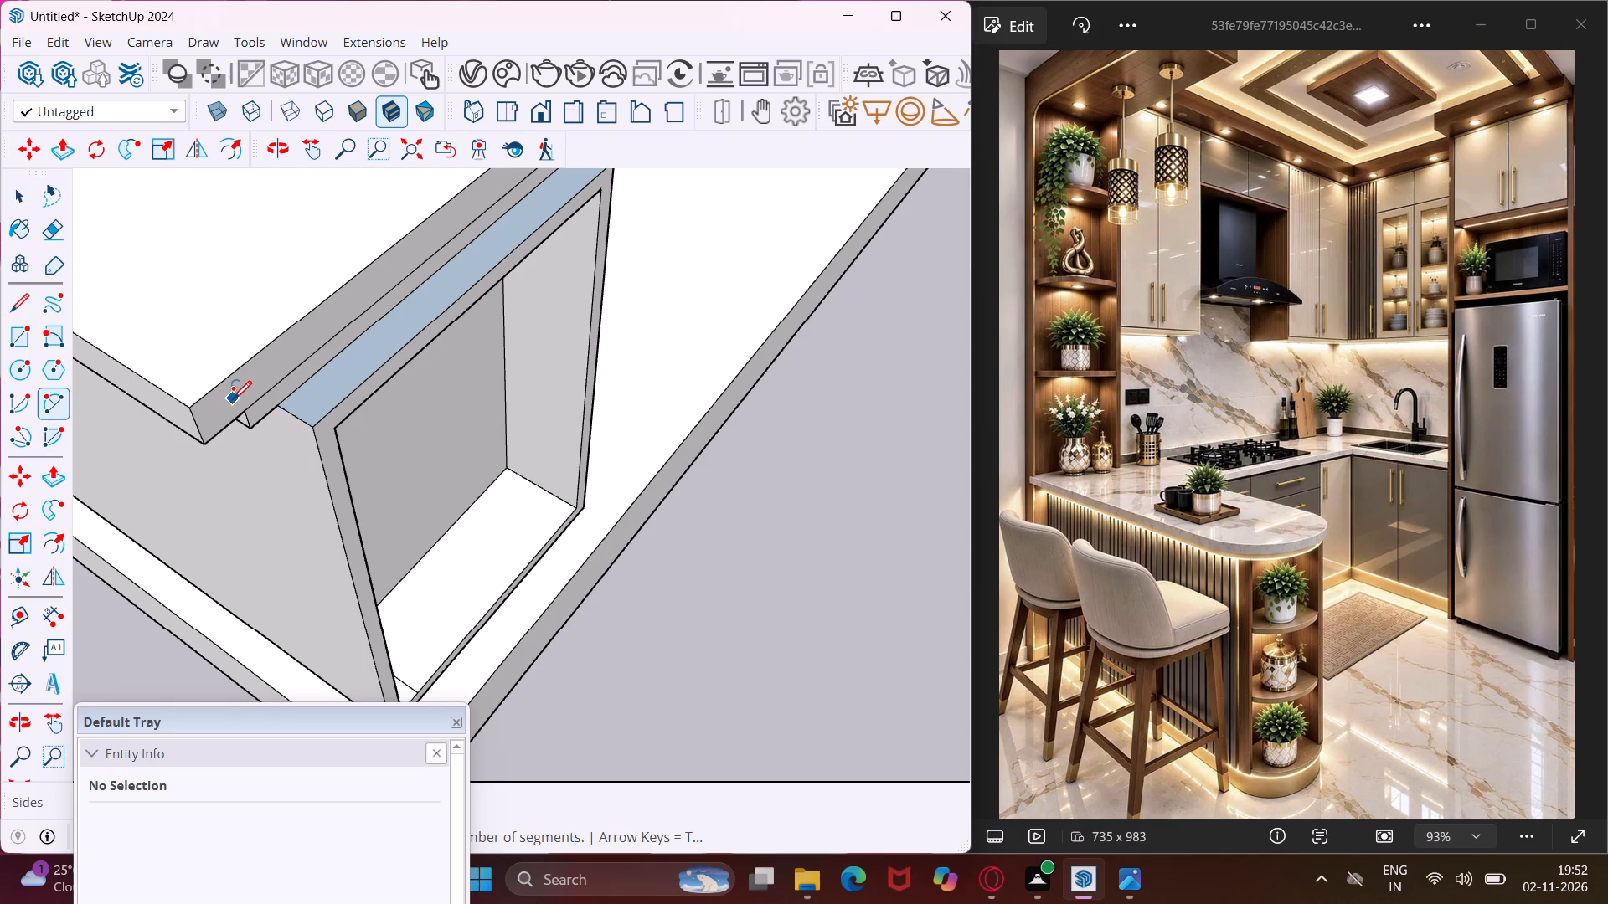
pyautogui.scroll(3, 233, 399)
pyautogui.scroll(3, 307, 382)
pyautogui.click(300, 425)
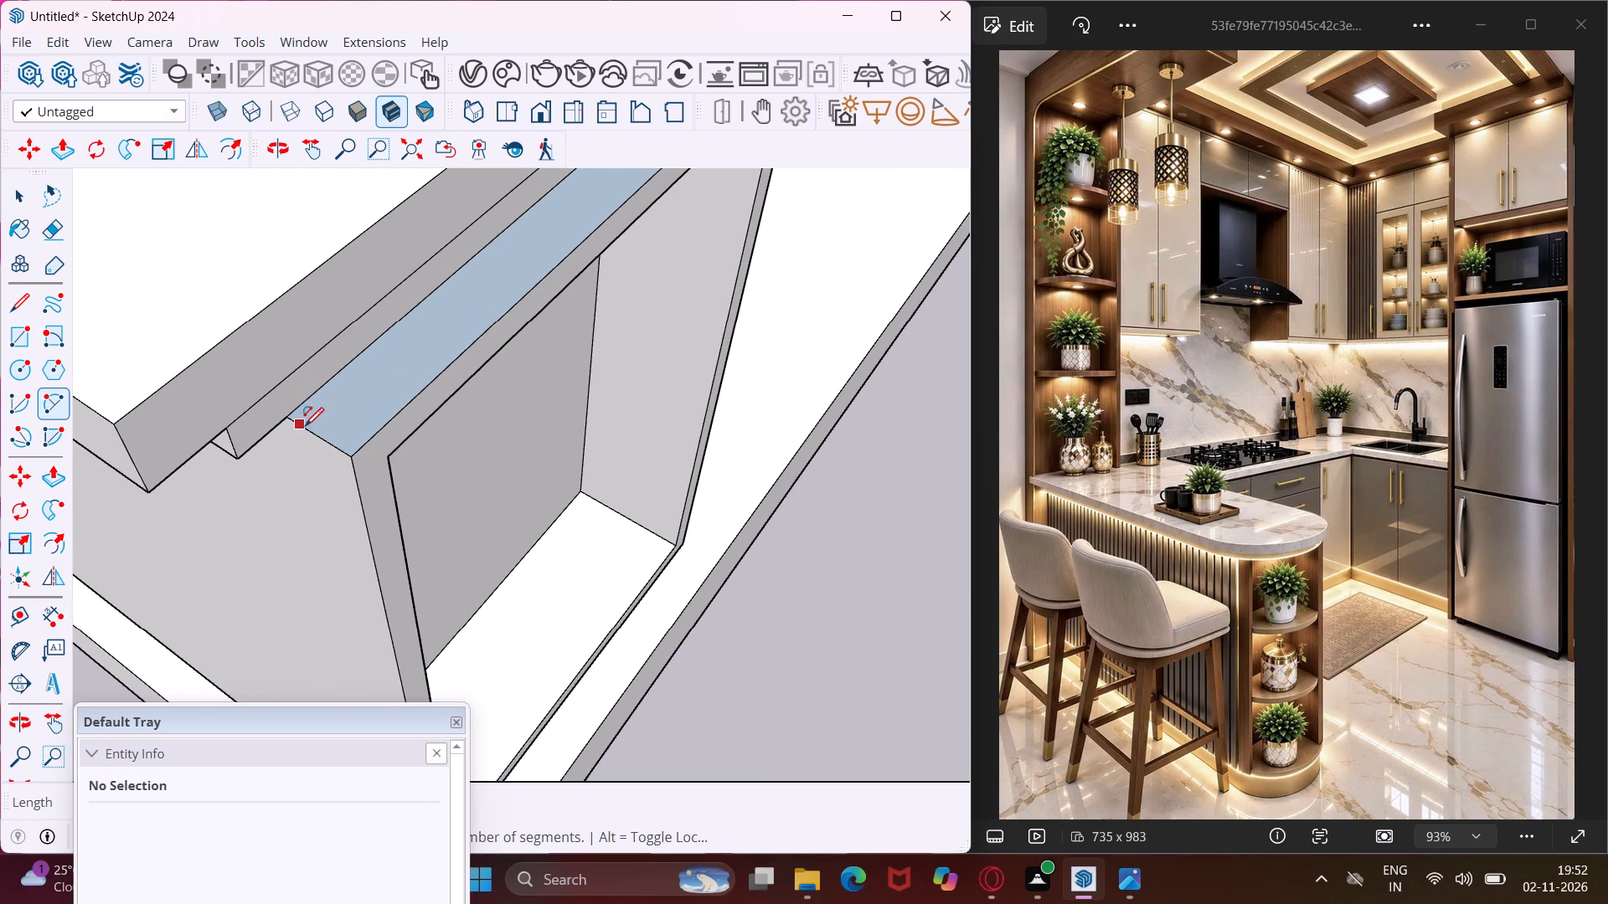
pyautogui.click(396, 408)
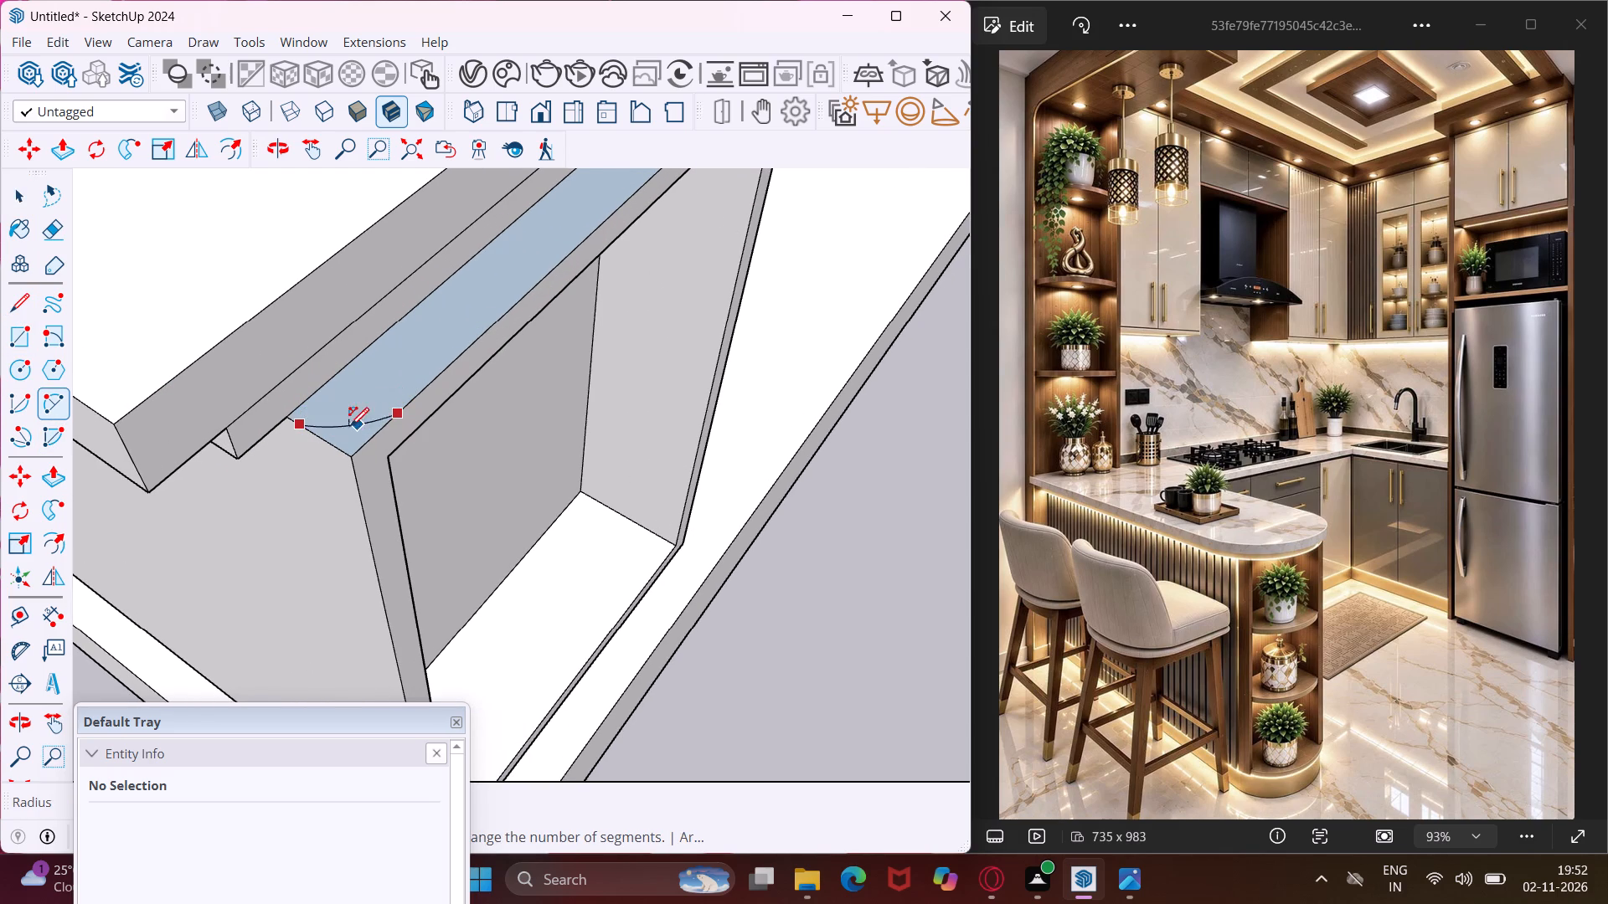
pyautogui.scroll(4, 343, 439)
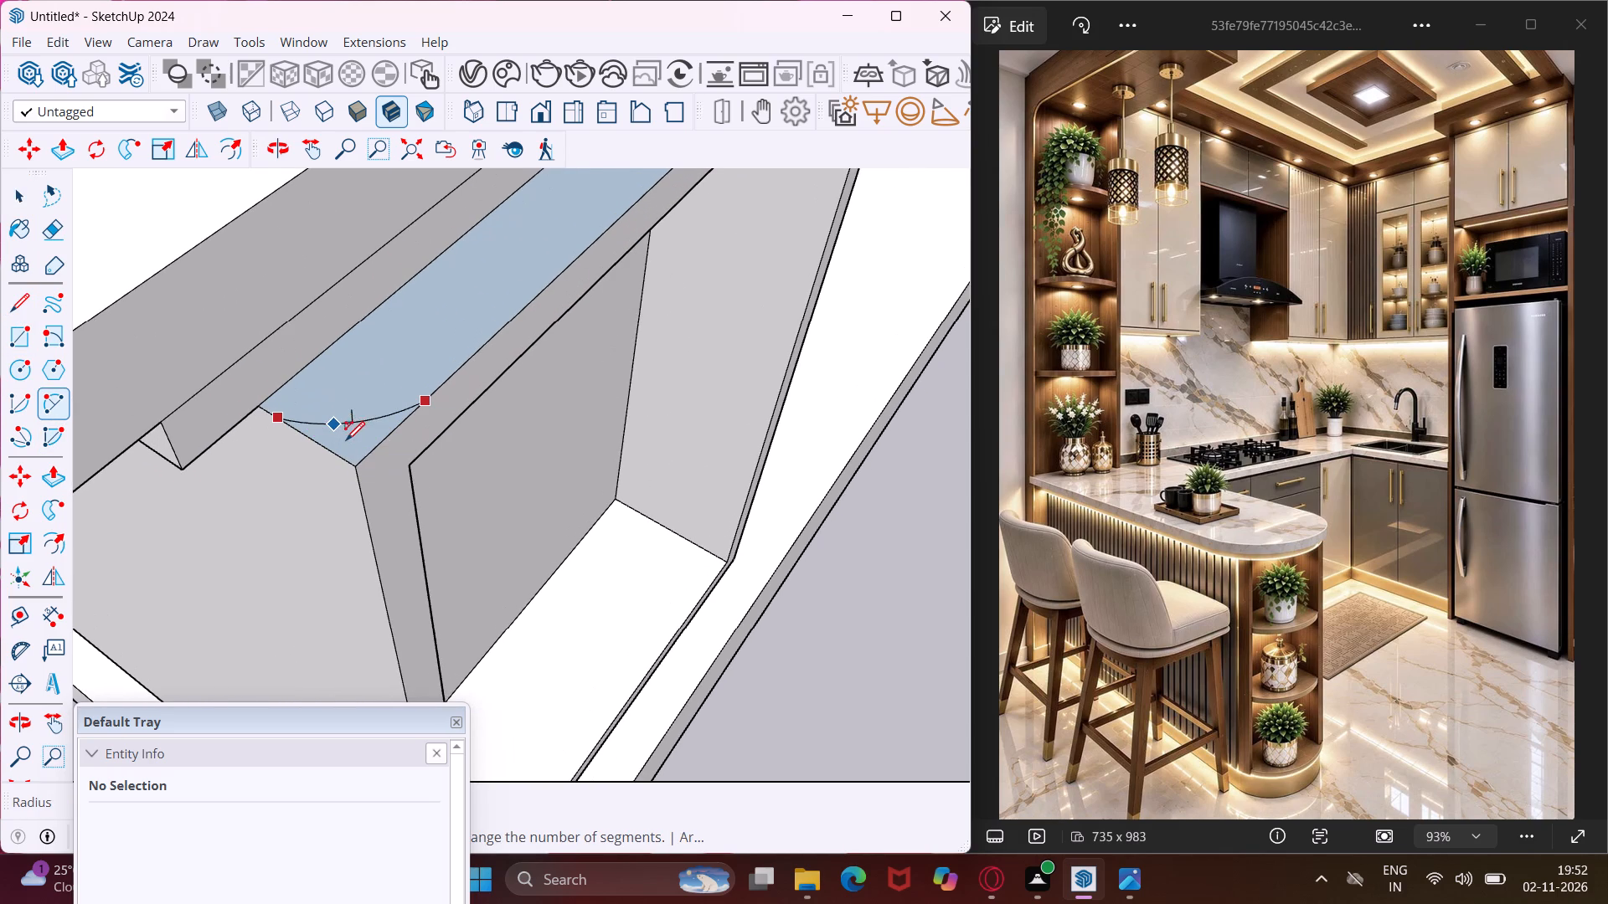
pyautogui.scroll(3, 345, 439)
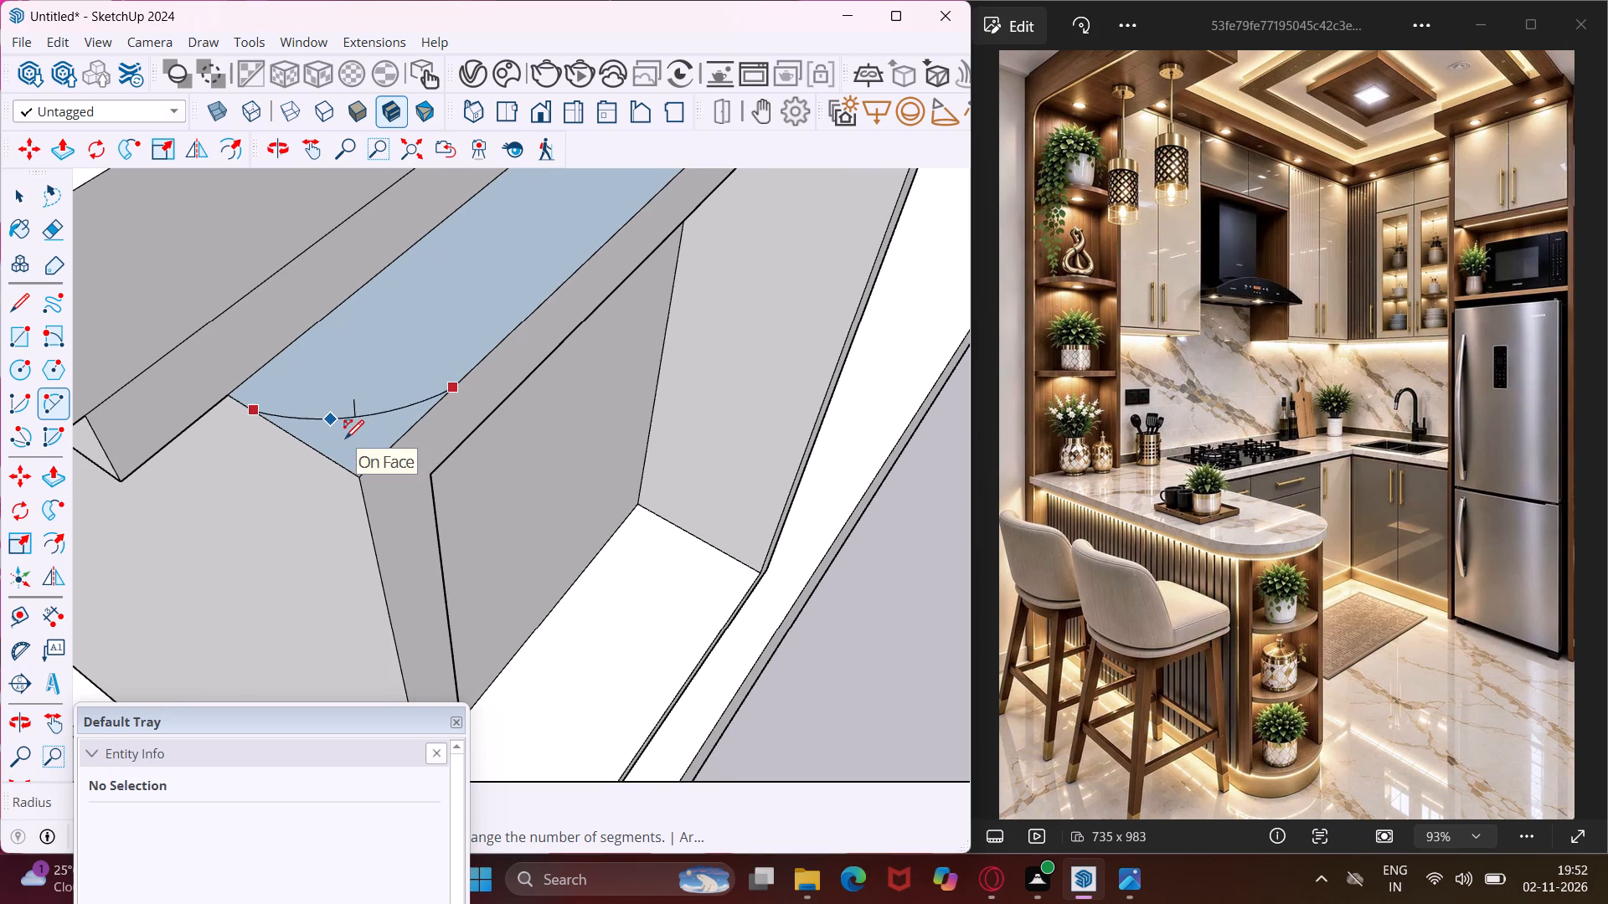
pyautogui.scroll(7, 345, 441)
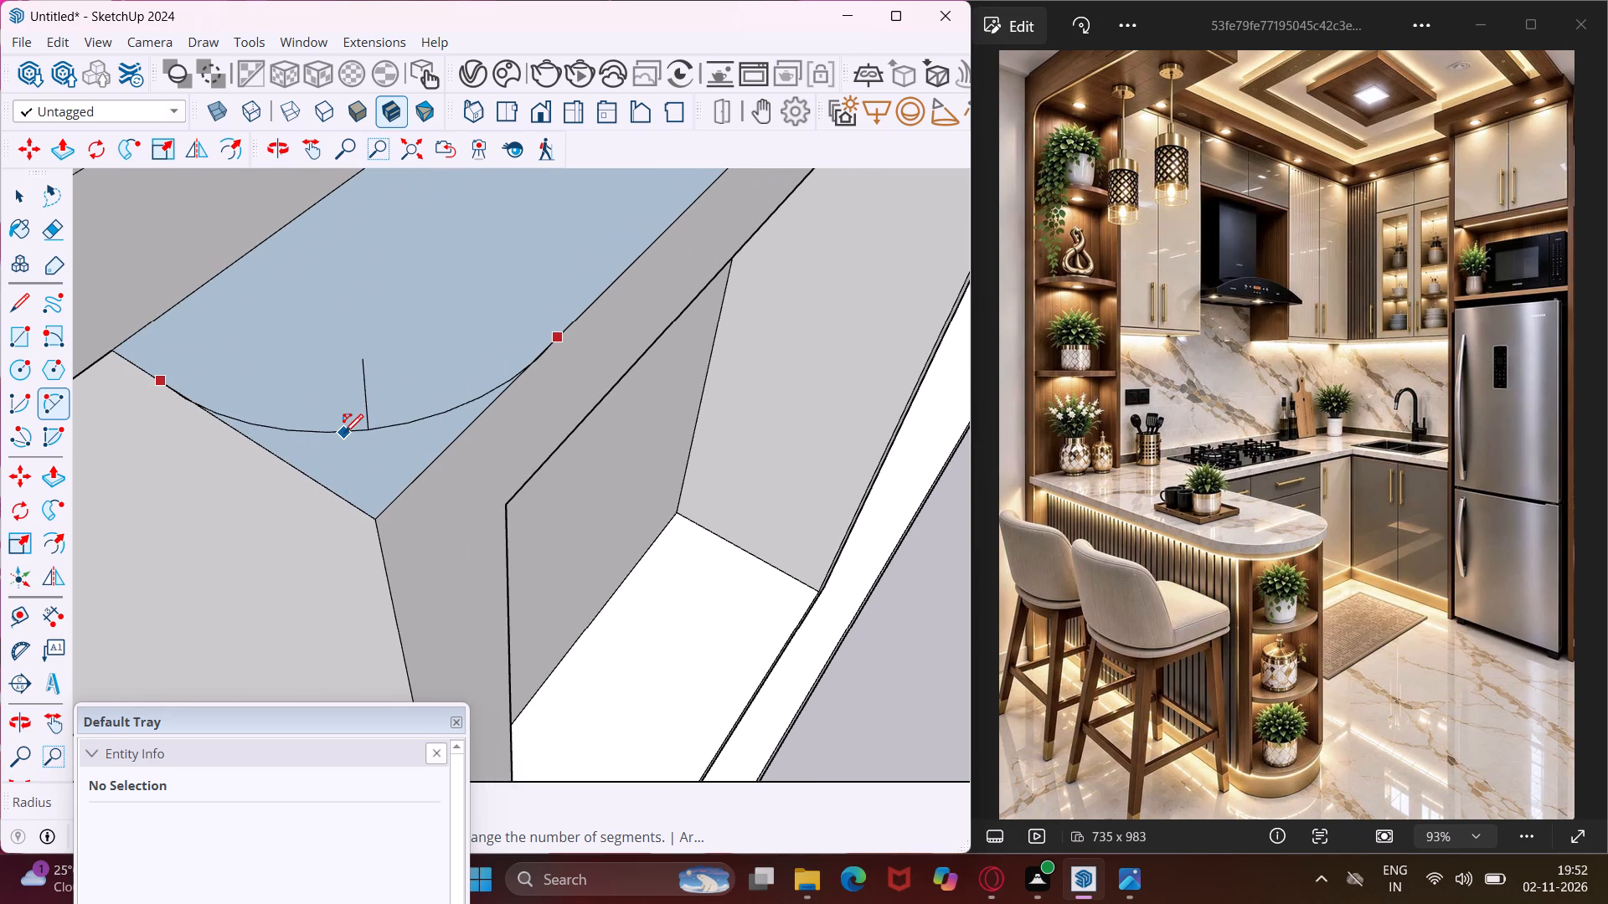
pyautogui.click(343, 428)
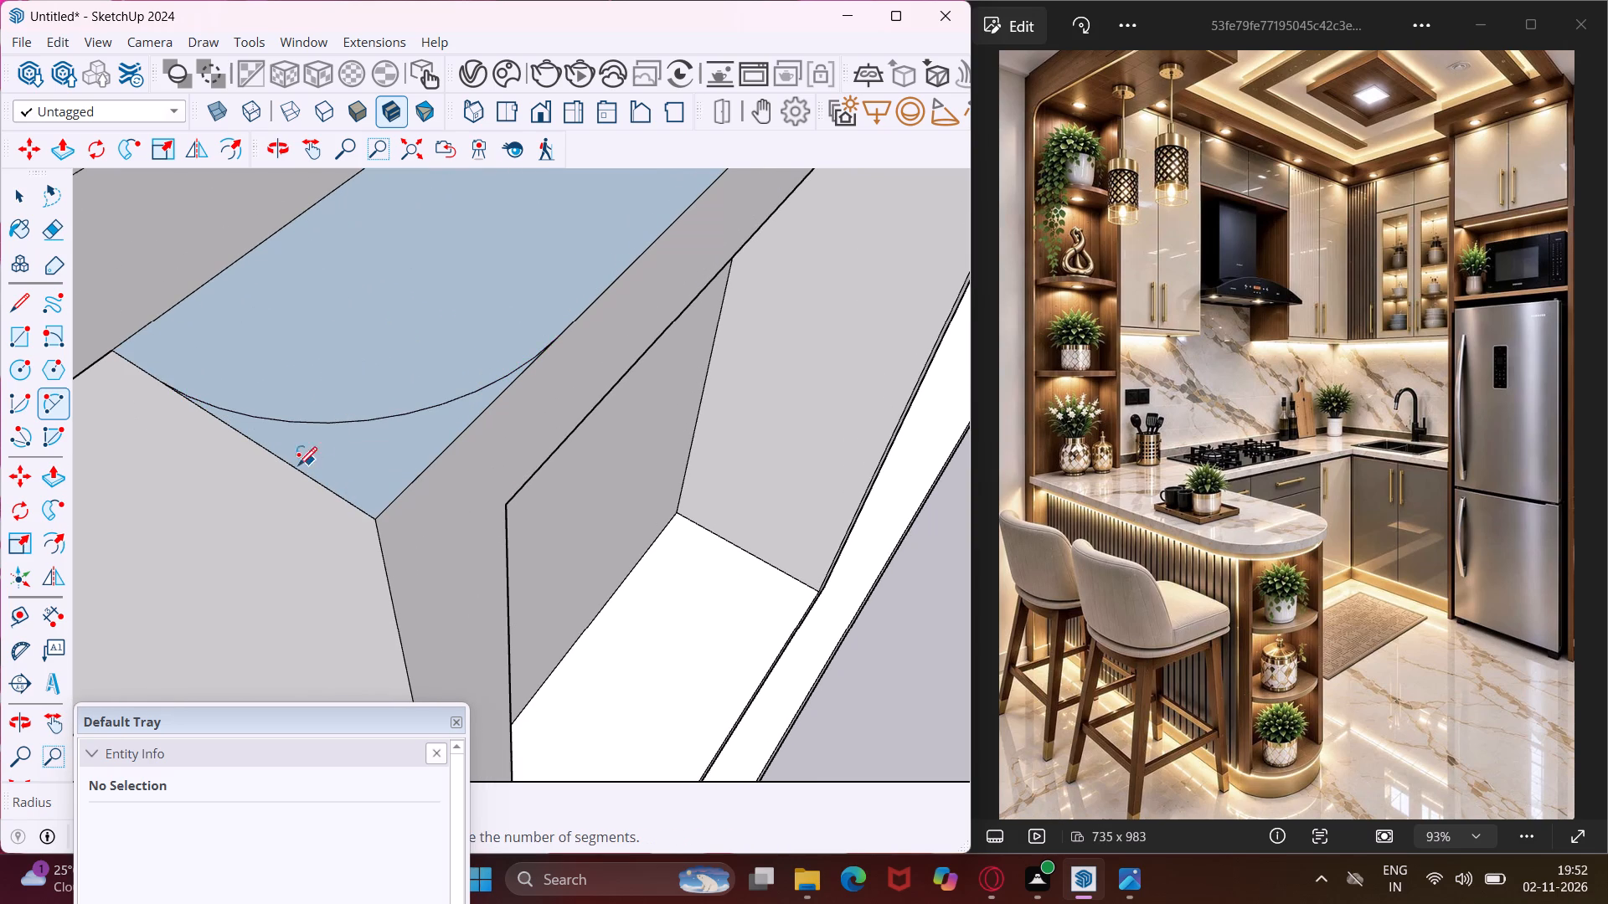
# Draw a matching tangent arc across the kitchen-side corner of the cabinet's exposed top face.
pyautogui.scroll(-18, 278, 475)
pyautogui.scroll(-5, 237, 487)
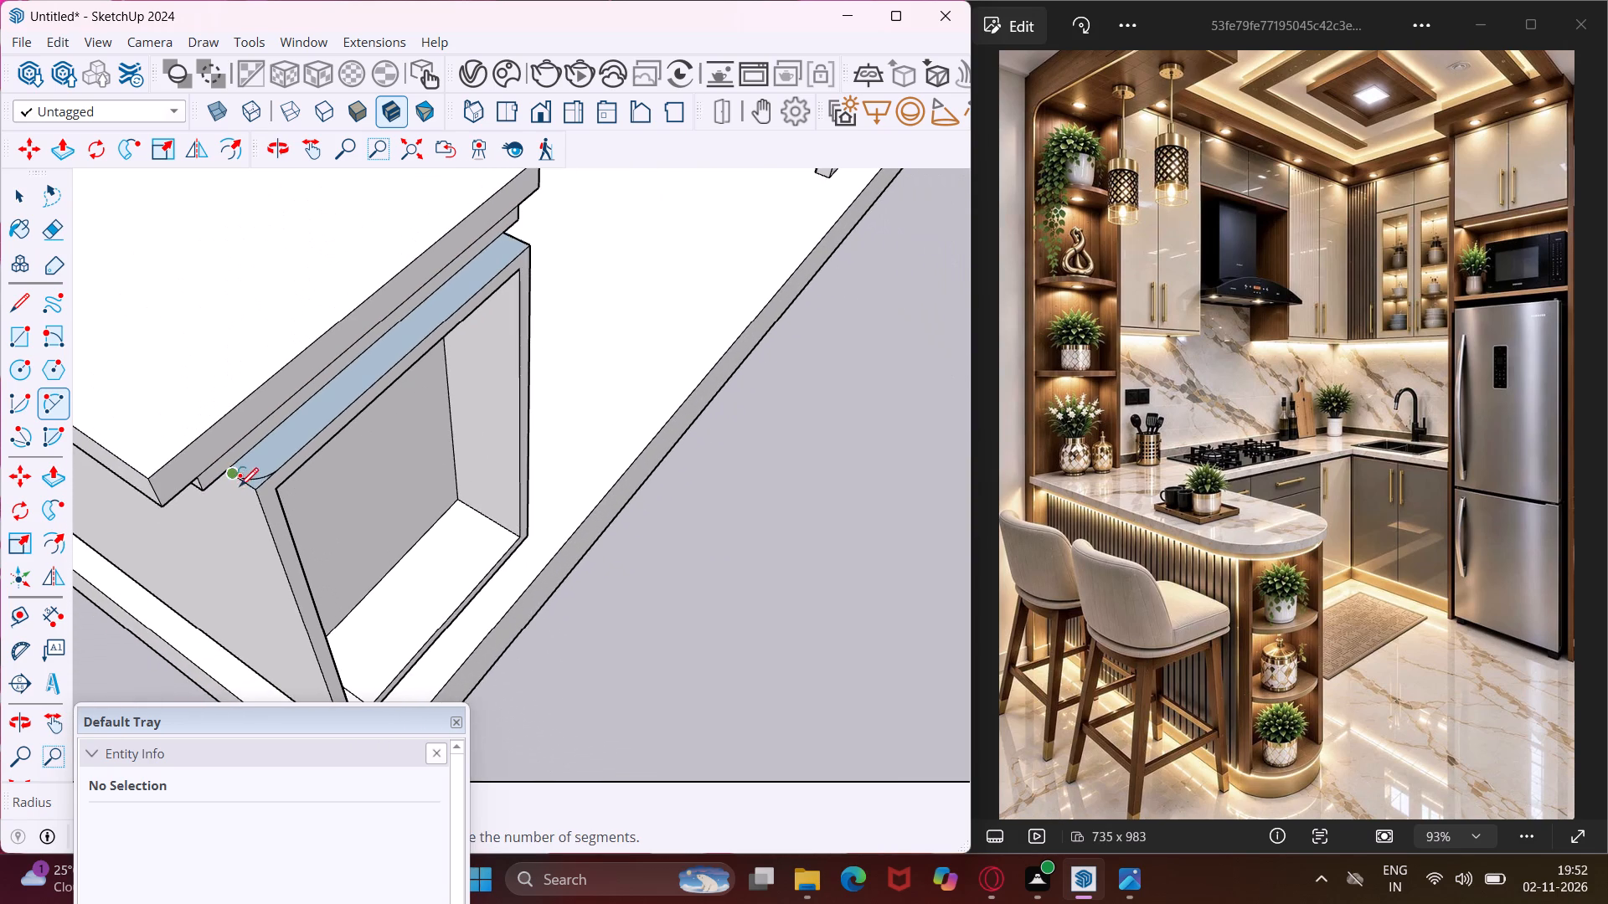
pyautogui.scroll(8, 505, 243)
pyautogui.scroll(-5, 523, 239)
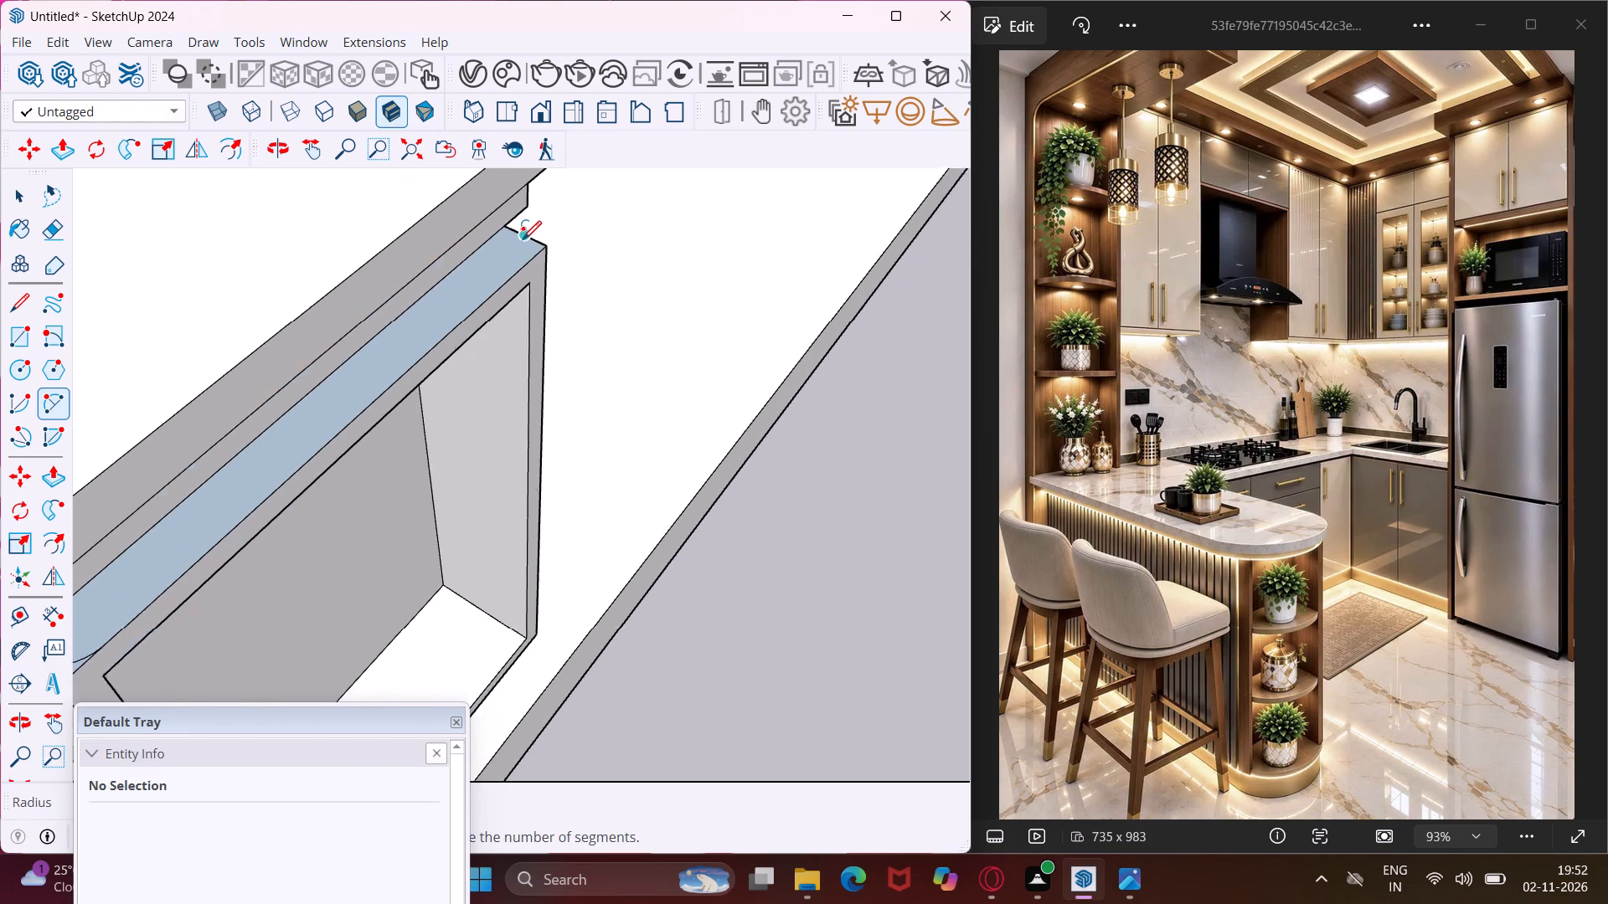
pyautogui.scroll(3, 521, 234)
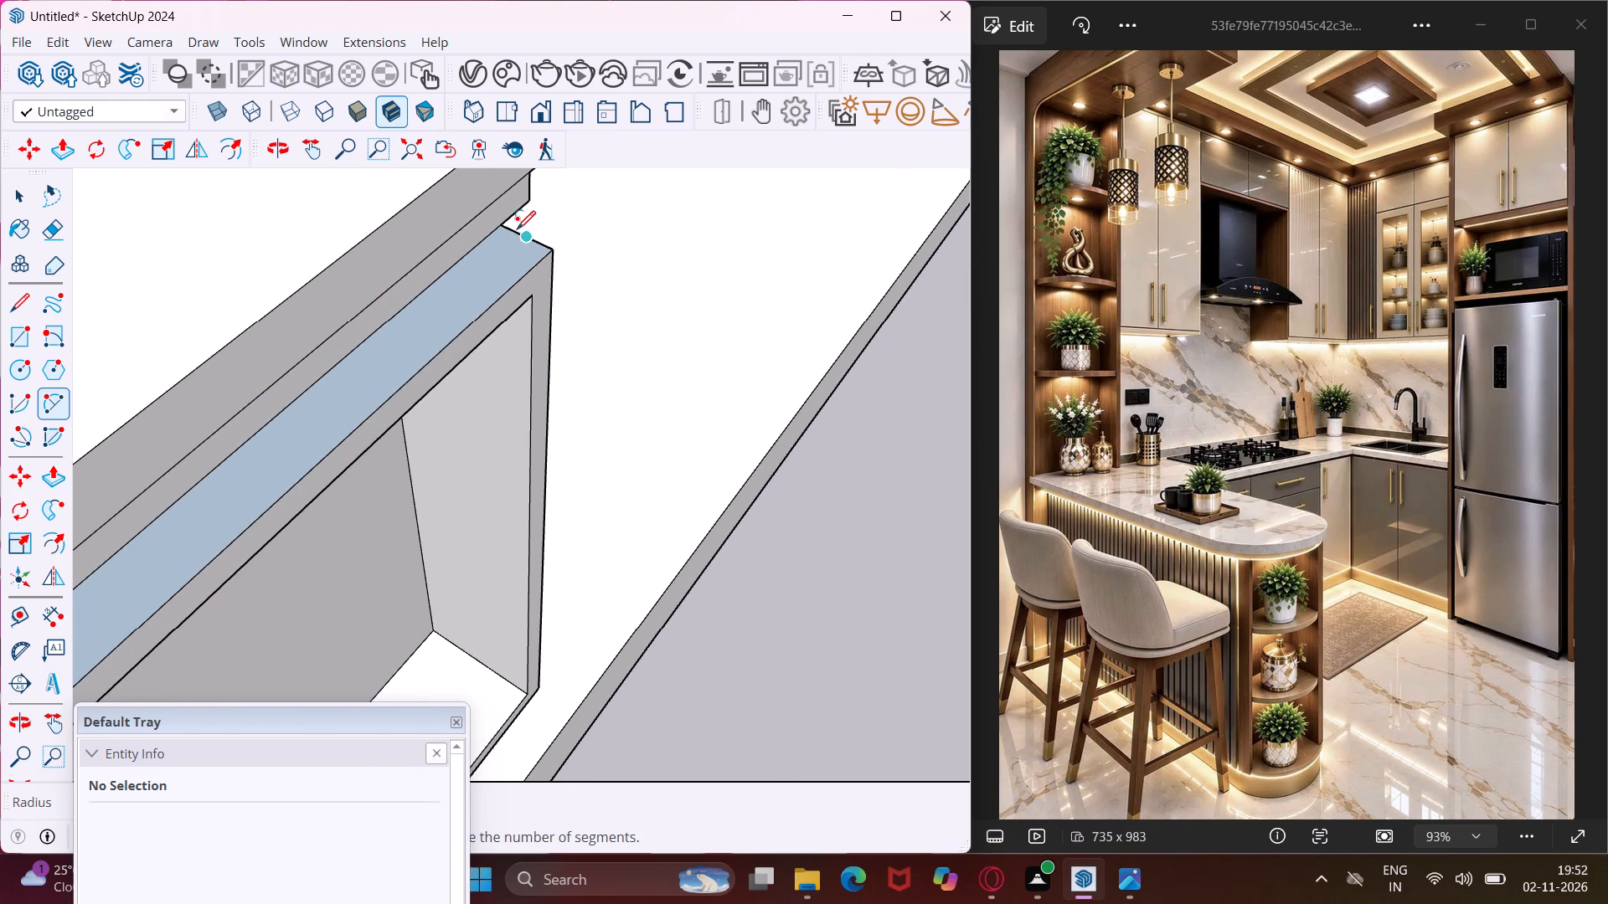
pyautogui.scroll(6, 511, 229)
pyautogui.scroll(-3, 497, 245)
pyautogui.click(483, 263)
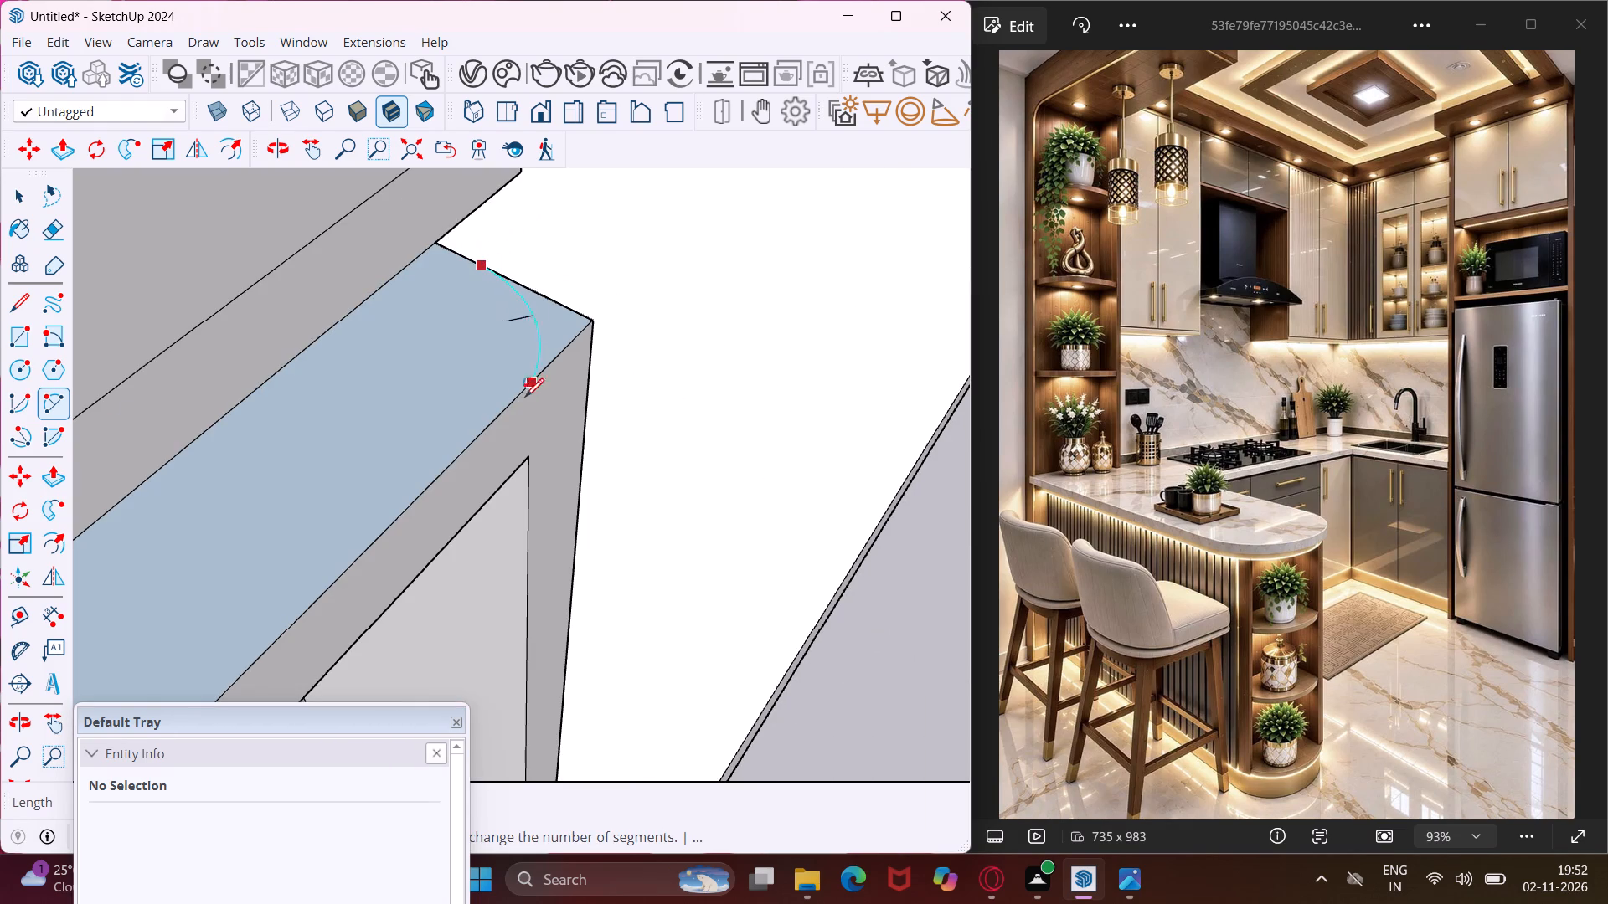
pyautogui.click(519, 404)
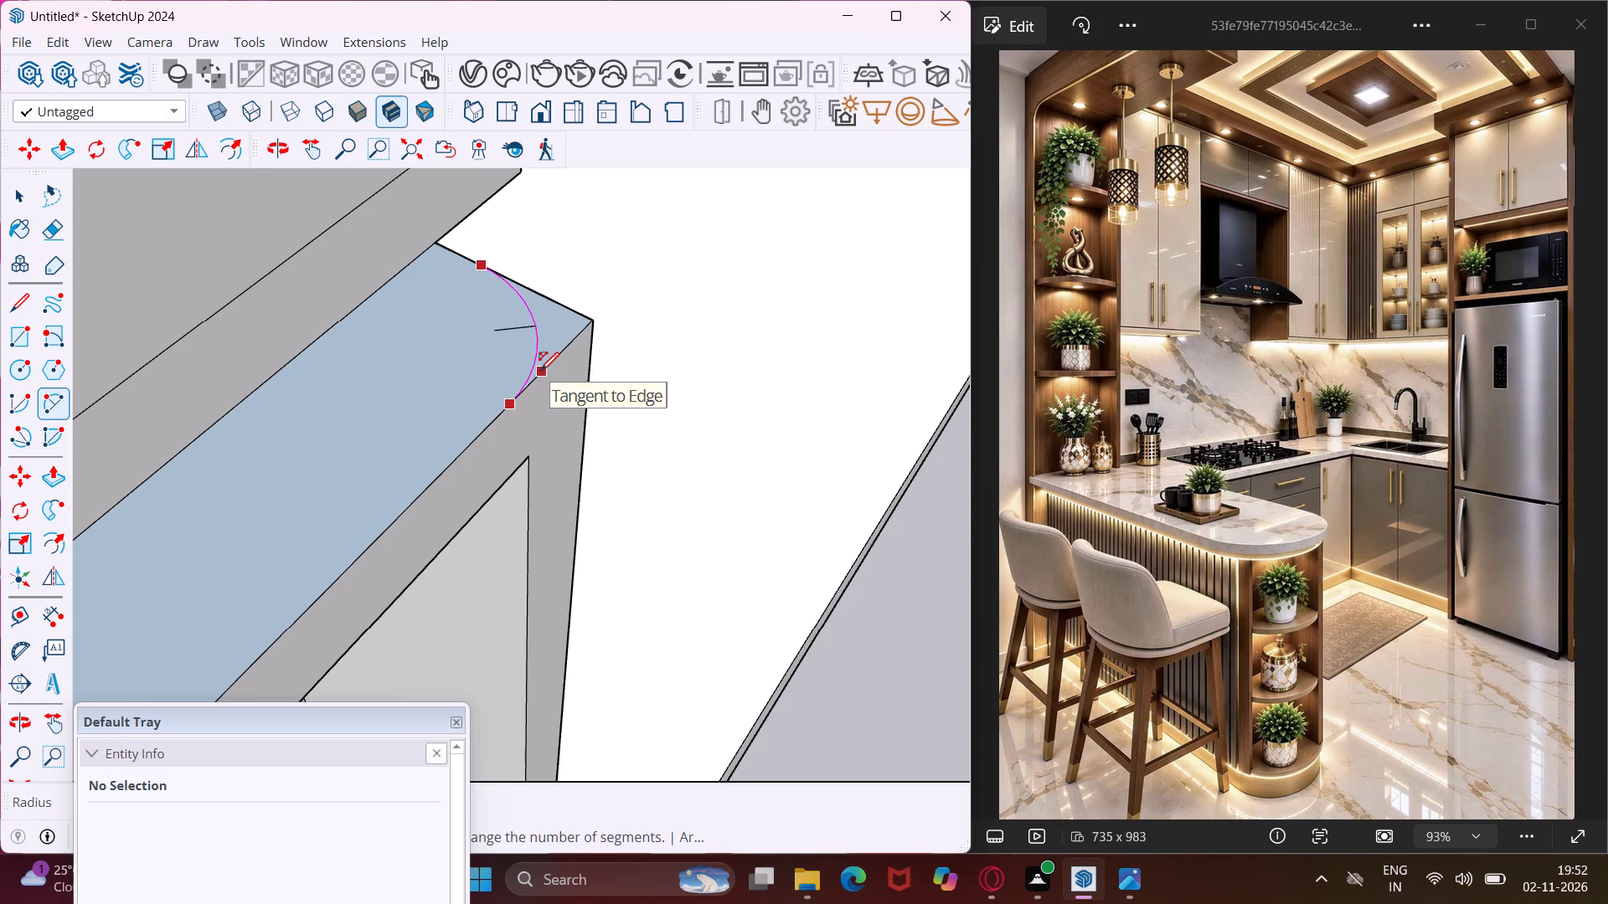
pyautogui.click(540, 371)
pyautogui.press('Escape')
pyautogui.press('space')
# Push the small corner face outside the kitchen-side arc down by 1".
pyautogui.click(565, 330)
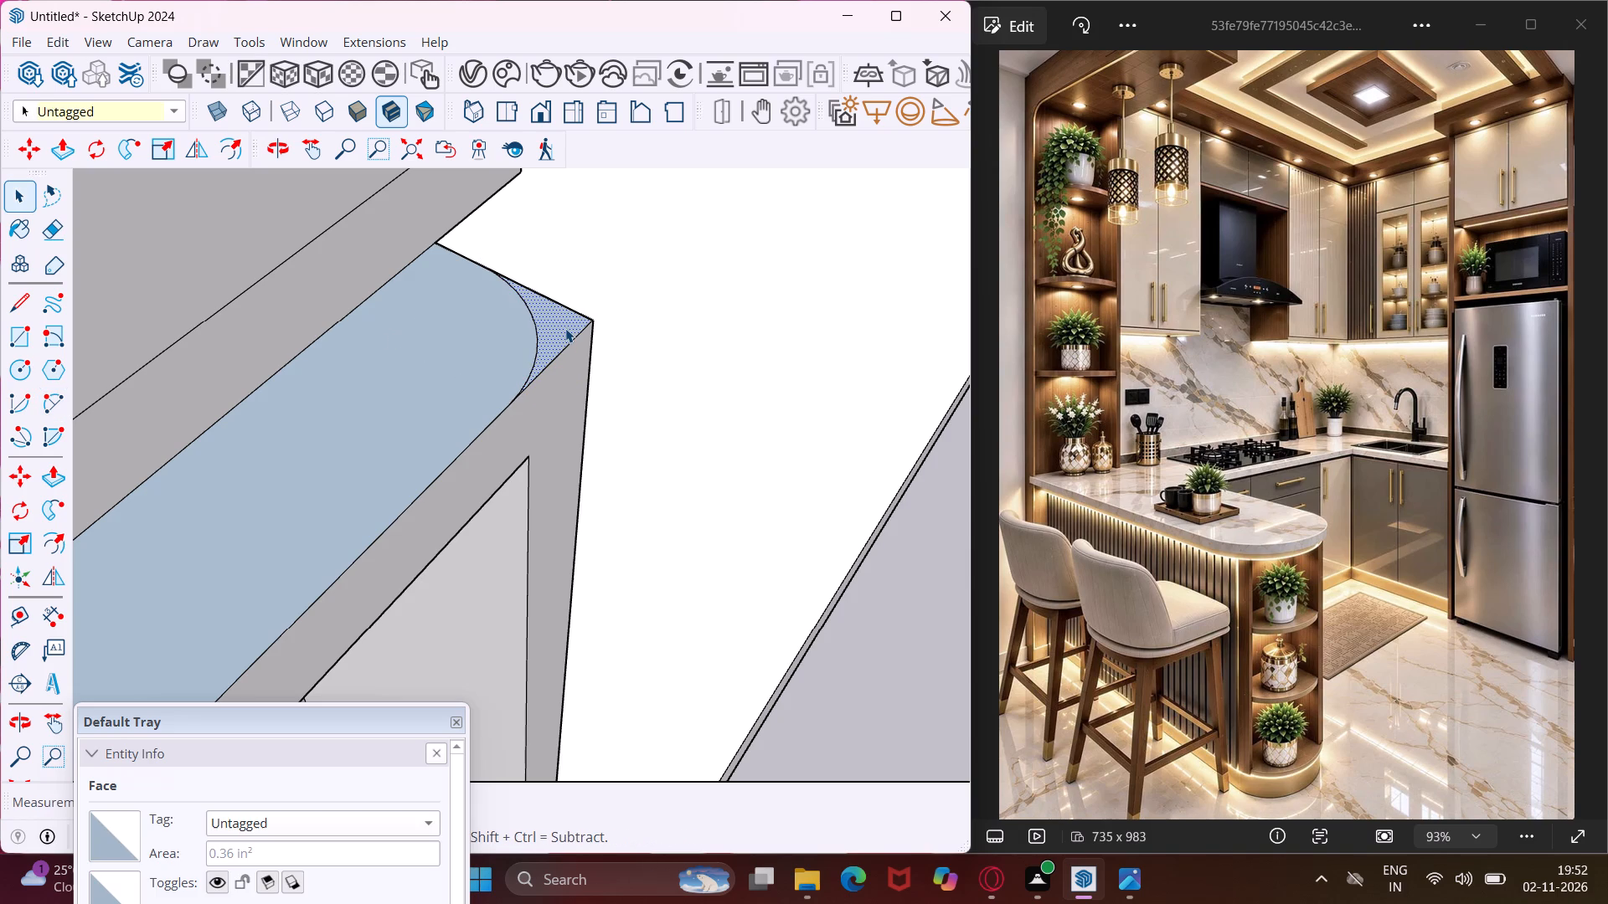
pyautogui.press('p')
pyautogui.click(565, 328)
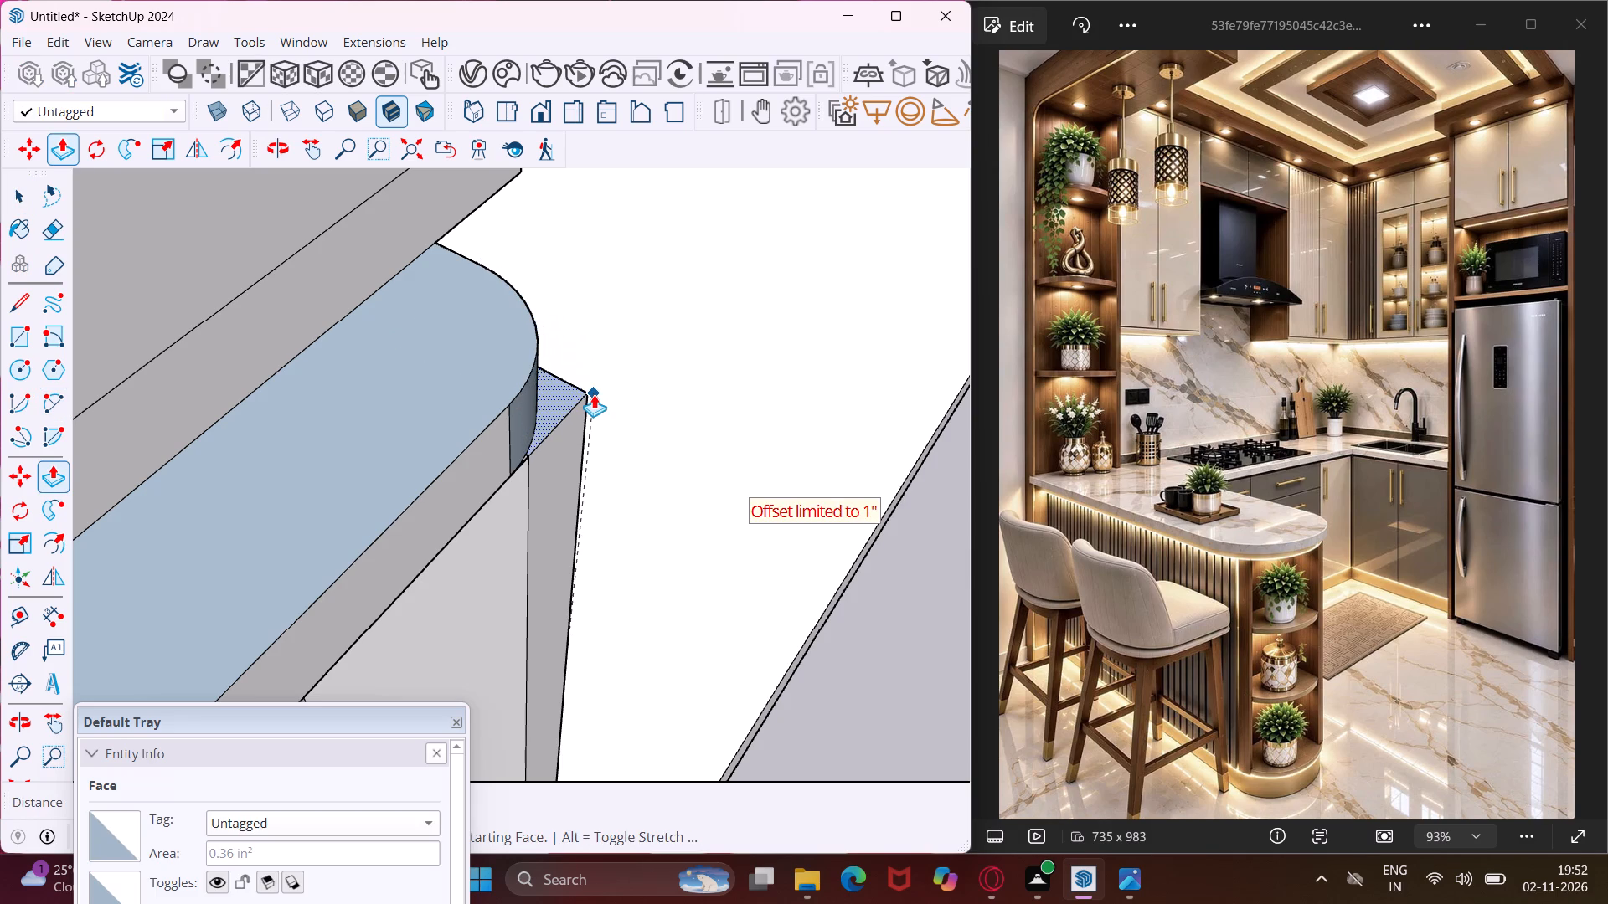
pyautogui.moveTo(594, 394); pyautogui.dragTo(482, 290, button='middle')
pyautogui.scroll(-4, 481, 290)
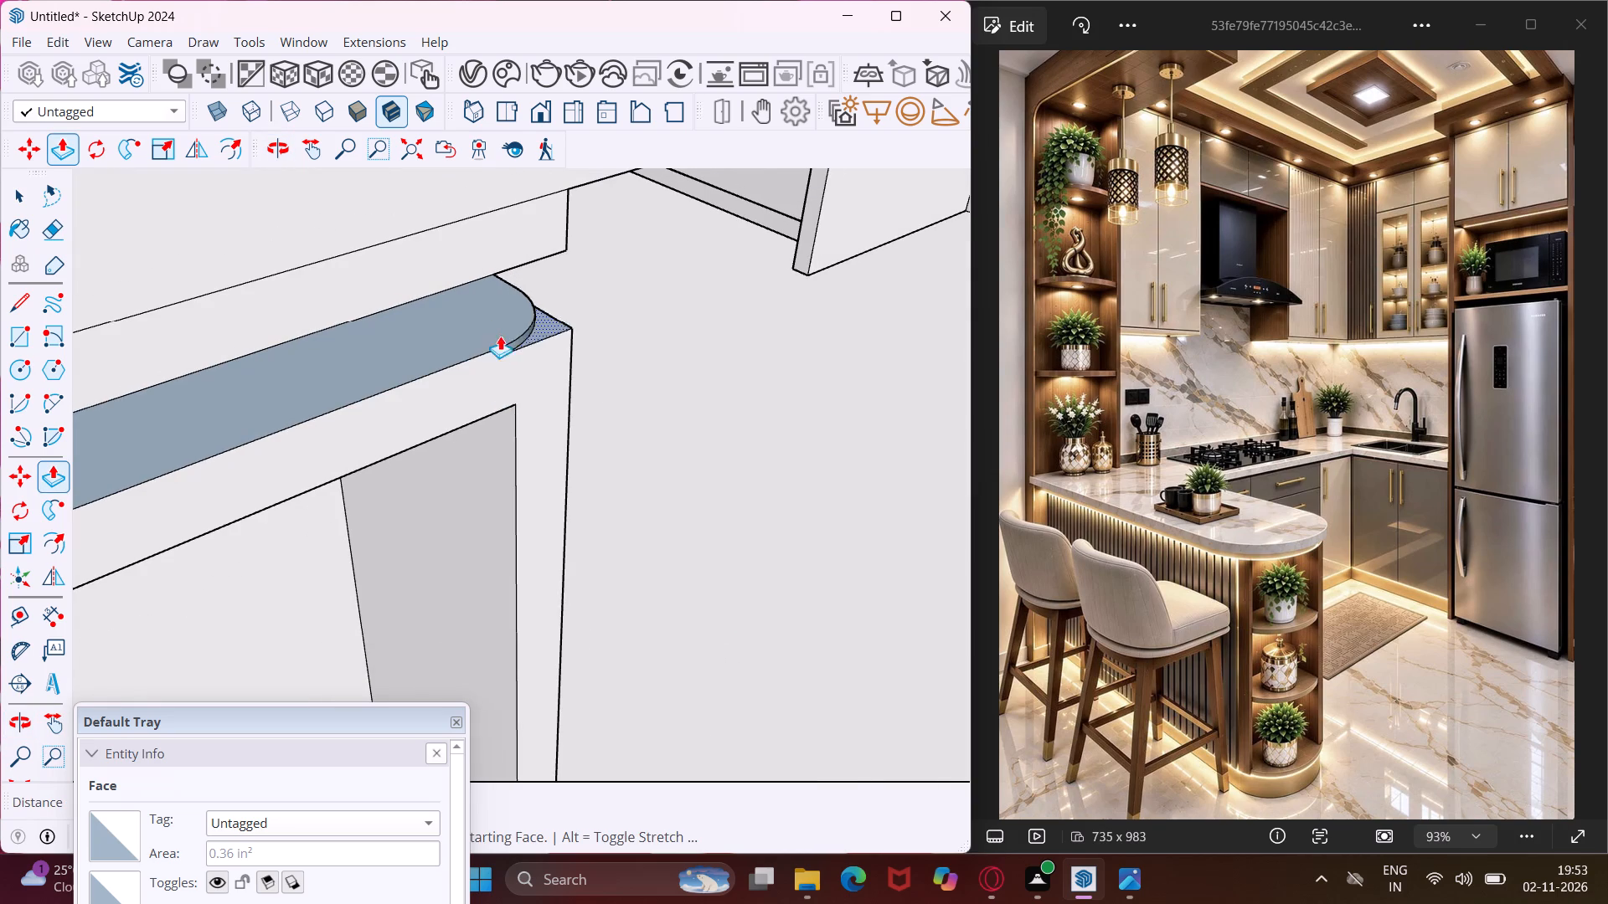
pyautogui.scroll(-3, 537, 450)
pyautogui.click(539, 454)
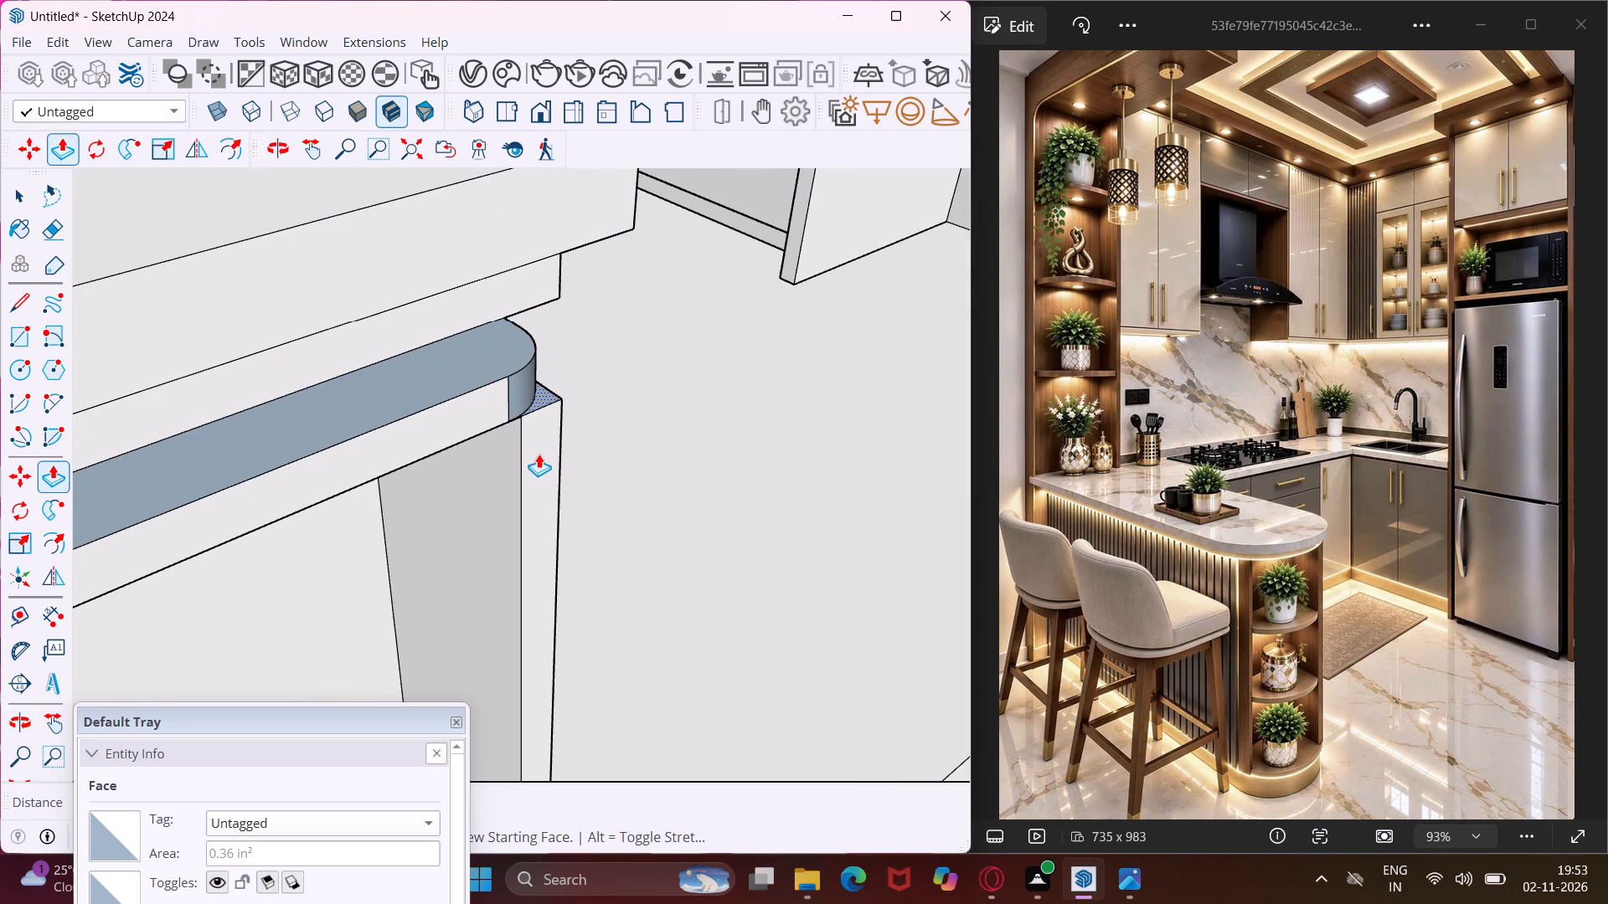
pyautogui.scroll(3, 540, 398)
pyautogui.press('Escape')
# Push the small corner face outside the kitchen-side arc down 2' 4", the full height of the cabinet.
pyautogui.scroll(3, 541, 398)
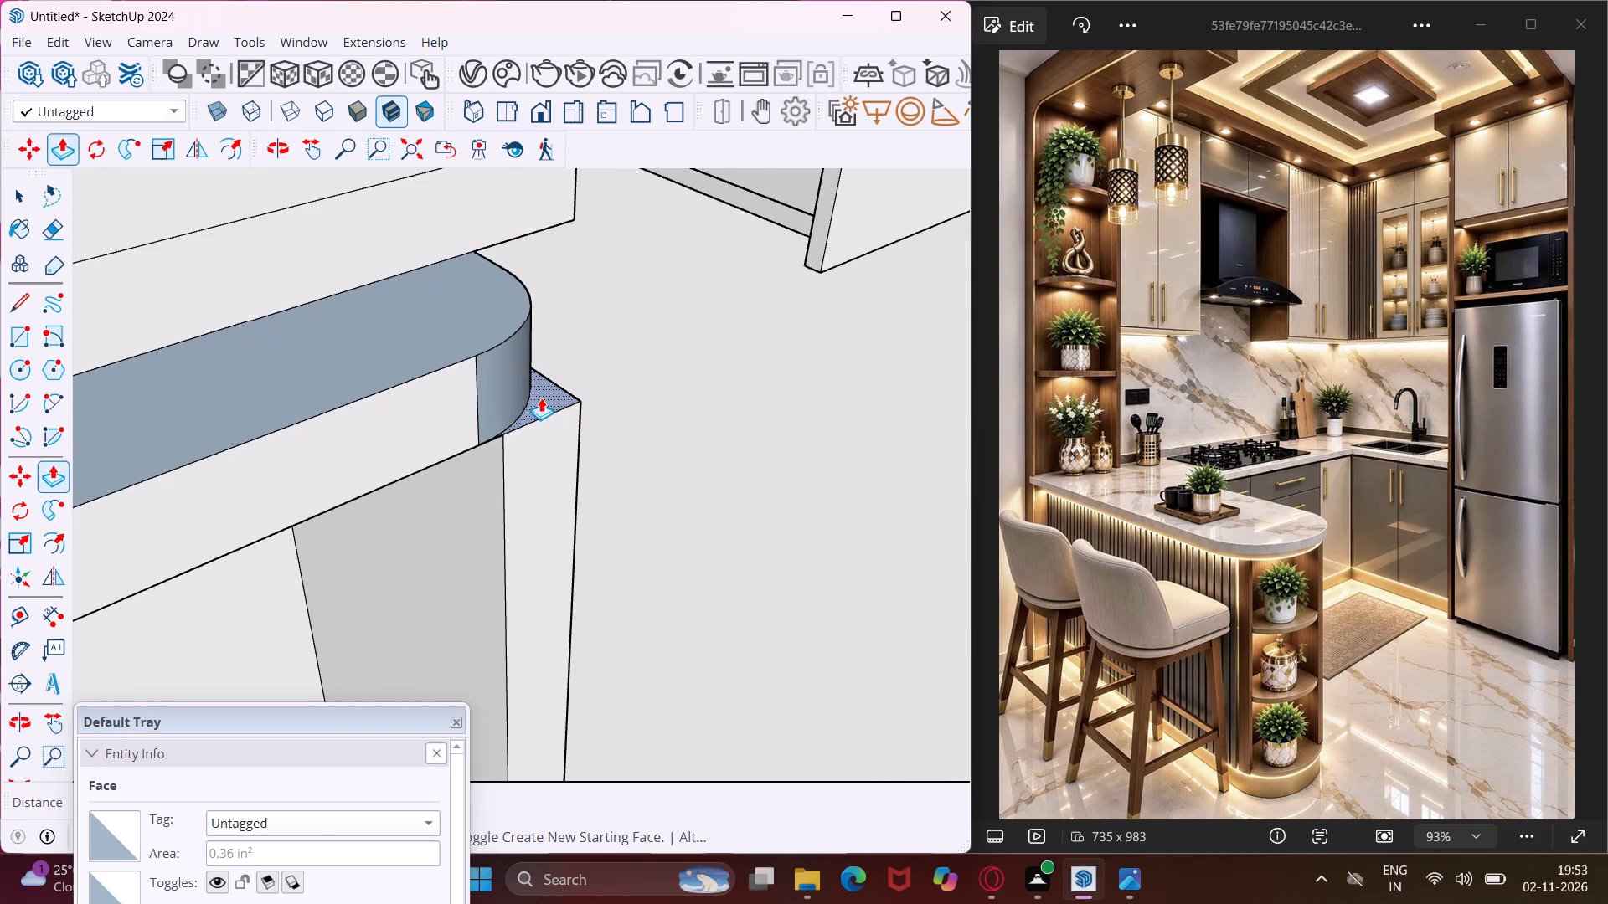
pyautogui.click(541, 398)
pyautogui.scroll(-12, 554, 458)
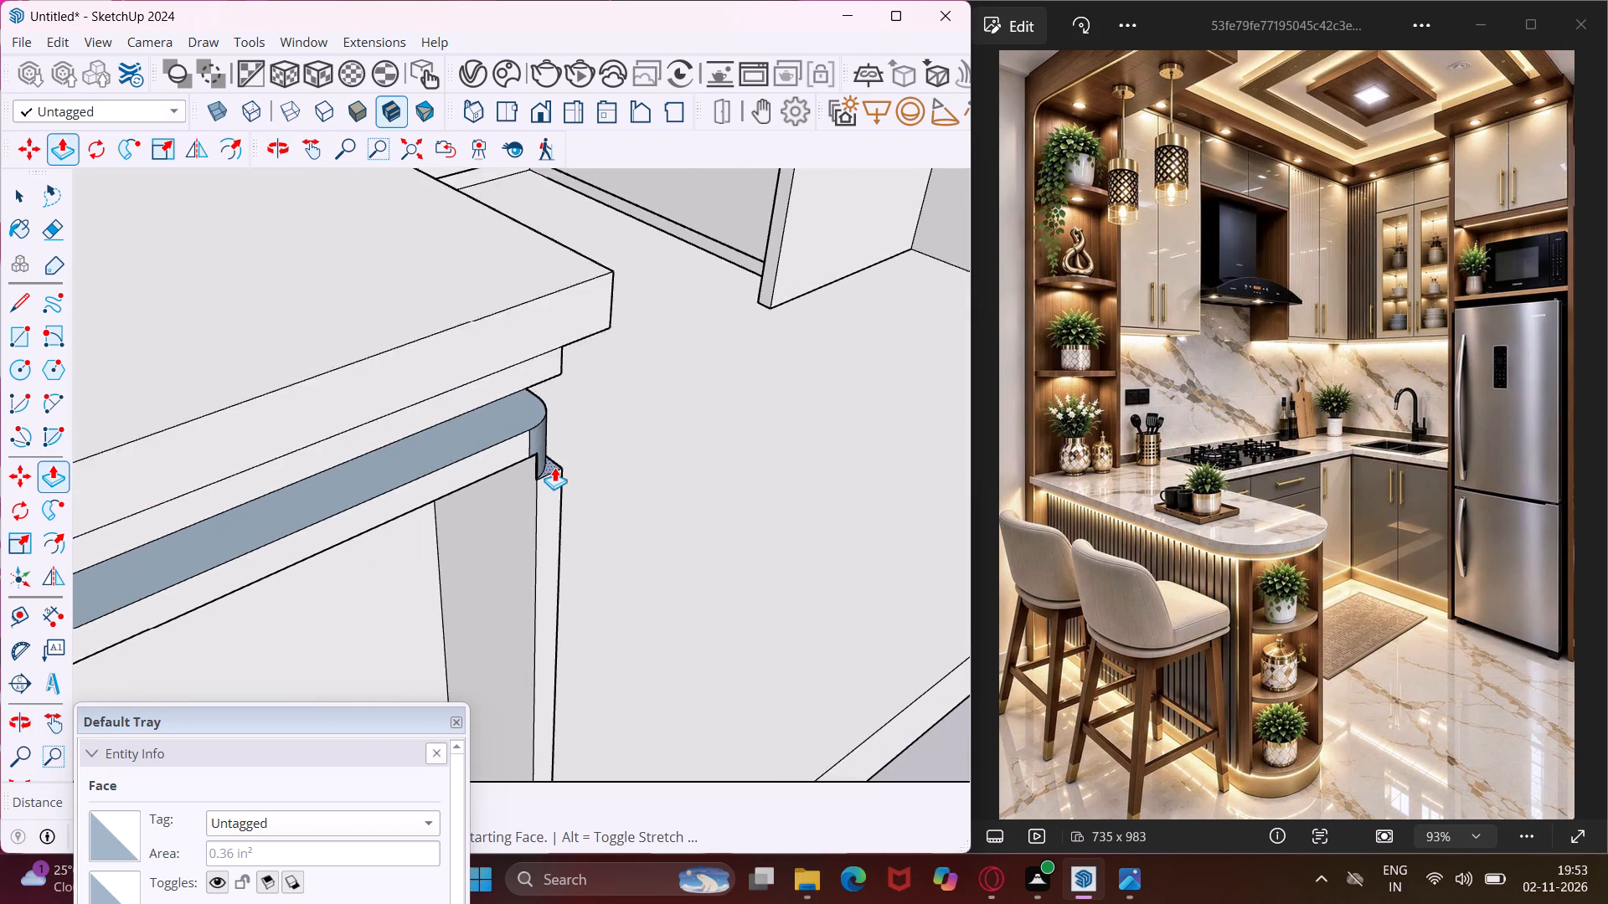
pyautogui.scroll(-3, 554, 467)
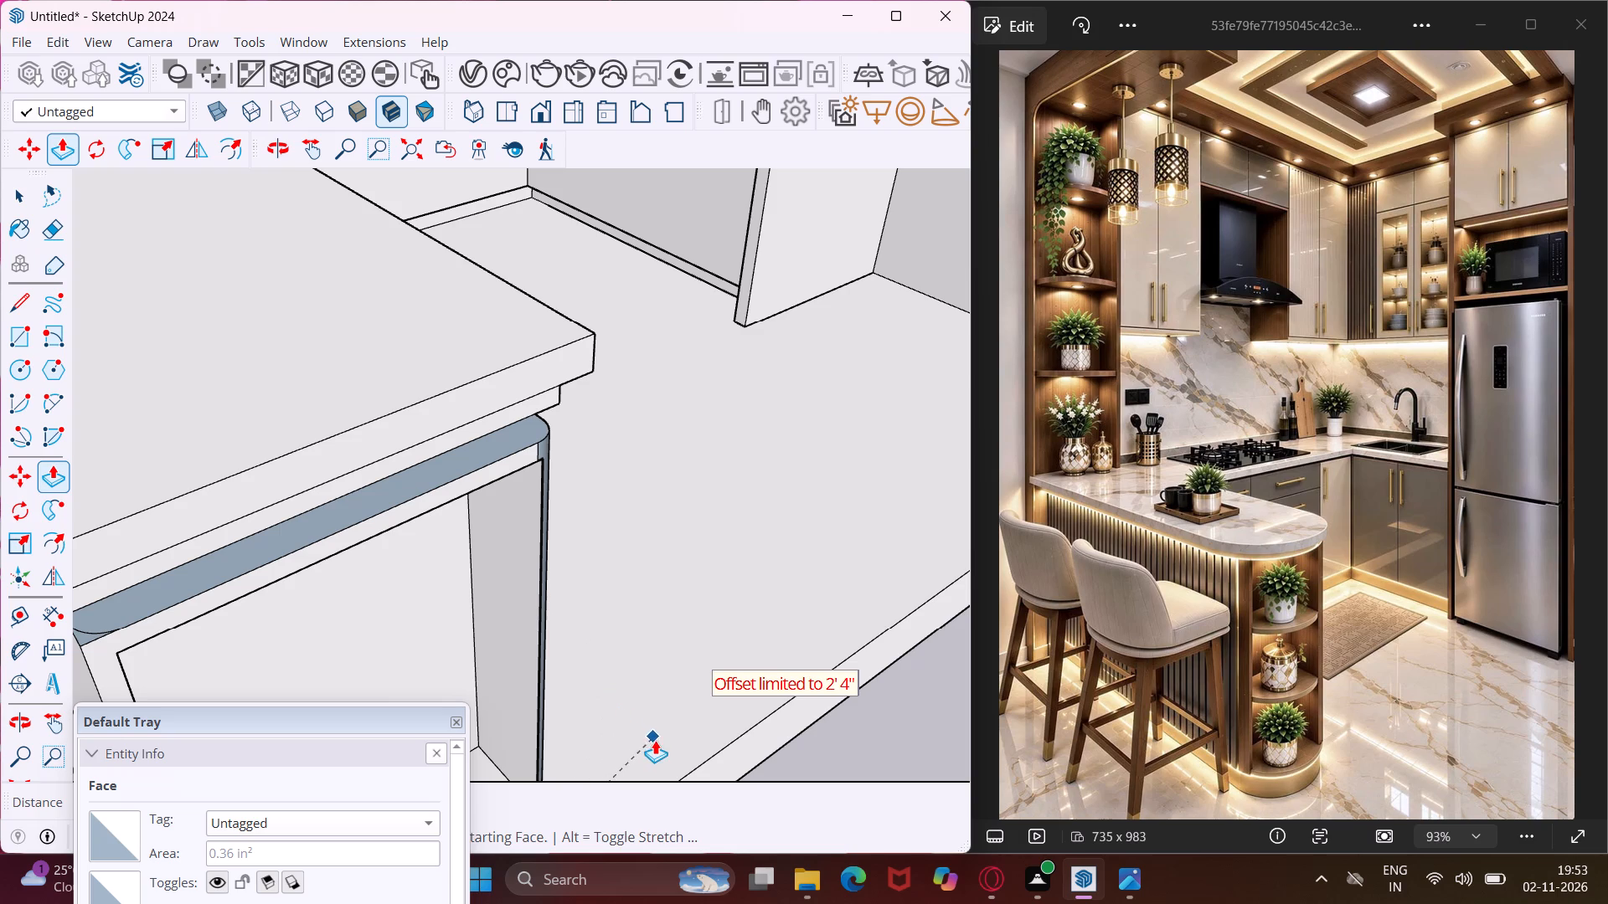
pyautogui.click(655, 740)
# Push the small corner face outside the seating-side arc on the cabinet's exposed top down by 1".
pyautogui.moveTo(562, 665); pyautogui.dragTo(593, 455, button='middle')
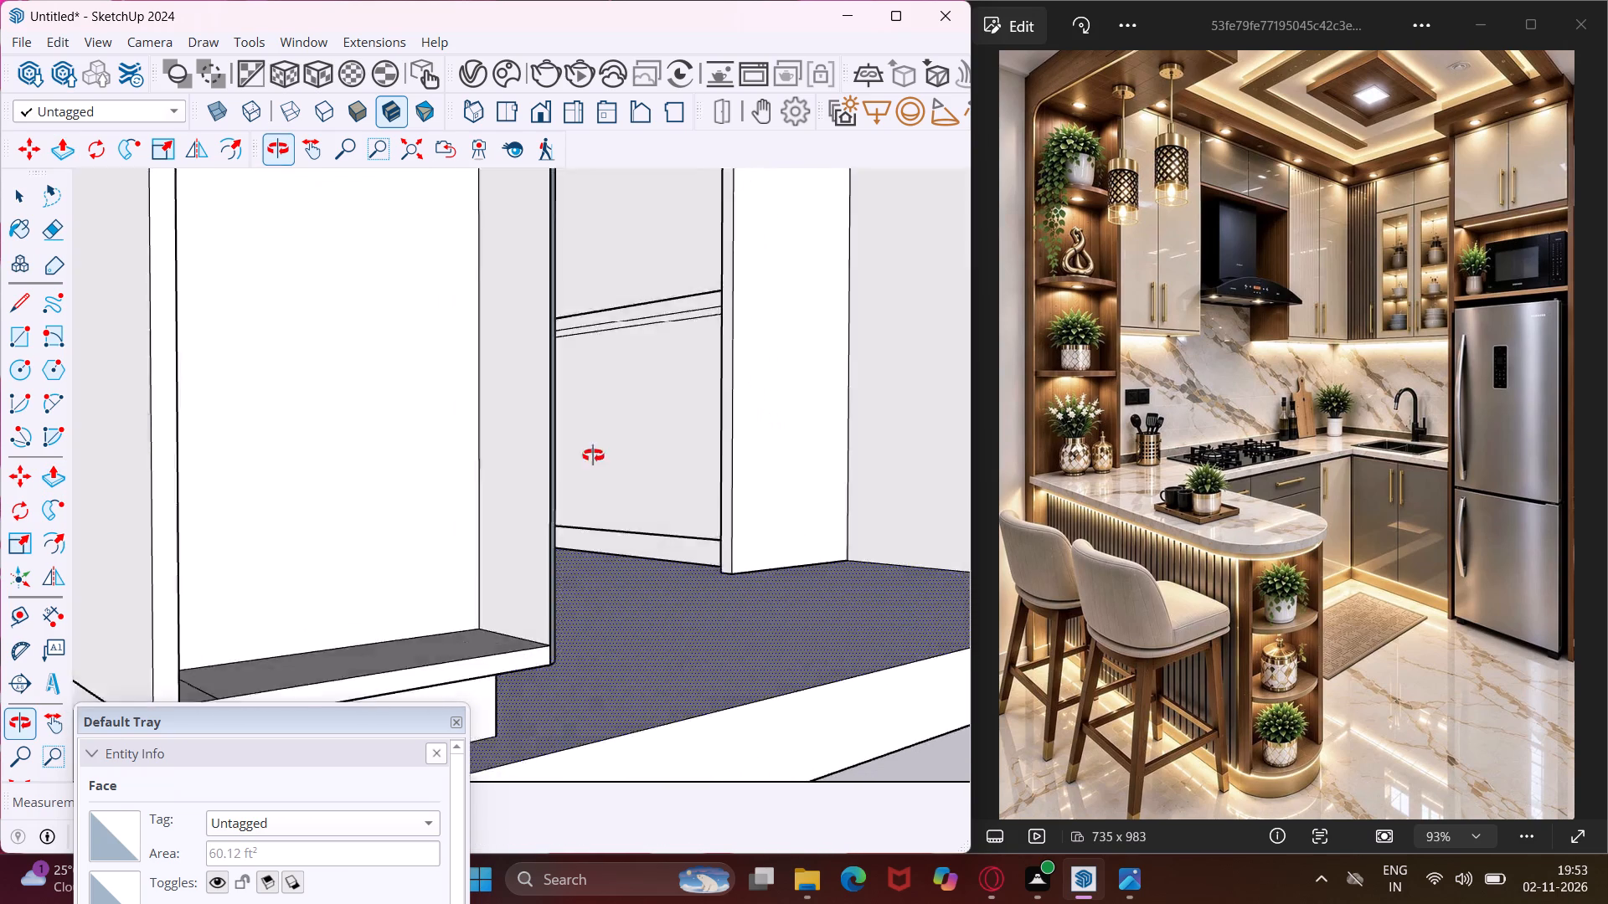
pyautogui.moveTo(593, 455); pyautogui.dragTo(643, 536, button='middle')
pyautogui.scroll(-4, 635, 454)
pyautogui.moveTo(445, 348); pyautogui.dragTo(567, 480, button='middle')
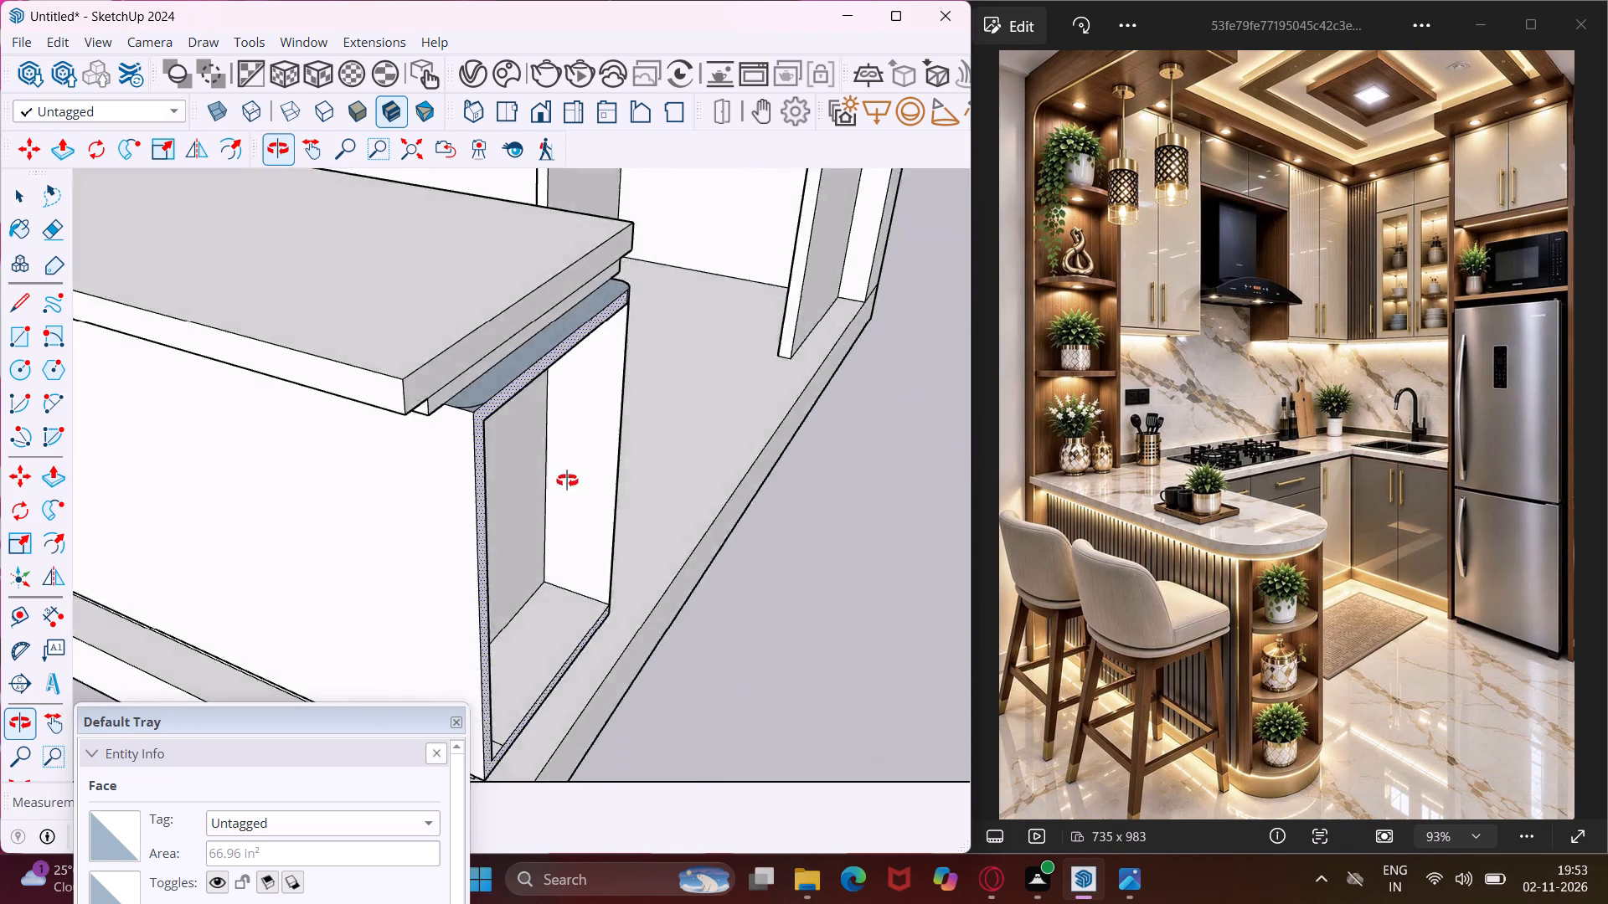
pyautogui.moveTo(567, 480); pyautogui.dragTo(854, 527, button='middle')
pyautogui.scroll(3, 678, 477)
pyautogui.moveTo(668, 468); pyautogui.dragTo(619, 480, button='middle')
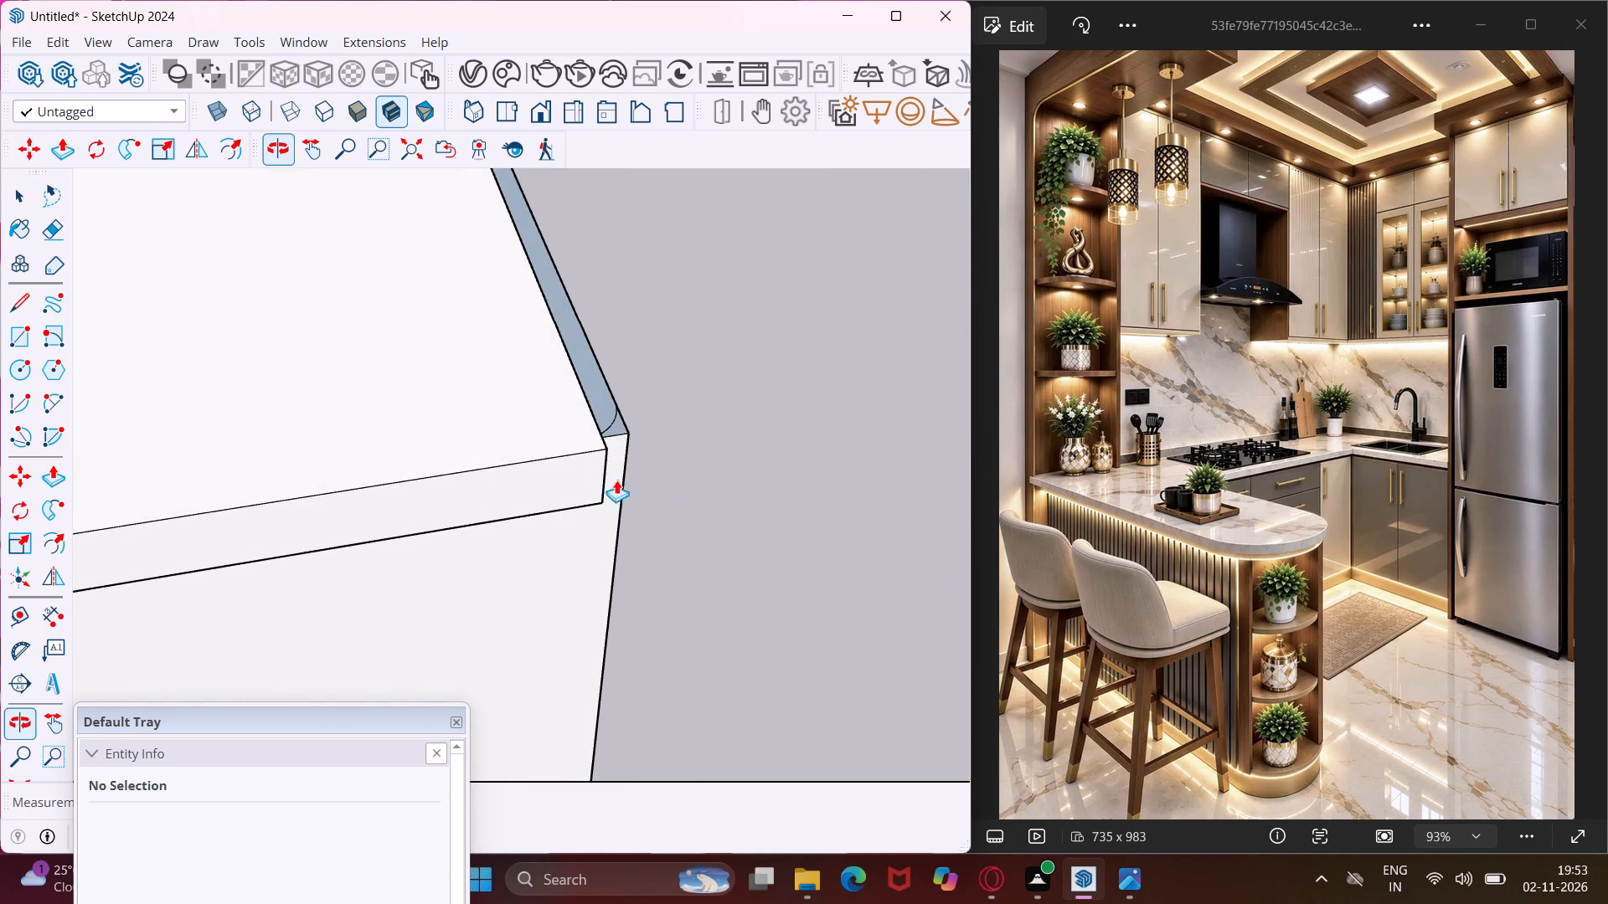
pyautogui.scroll(3, 625, 420)
pyautogui.click(621, 428)
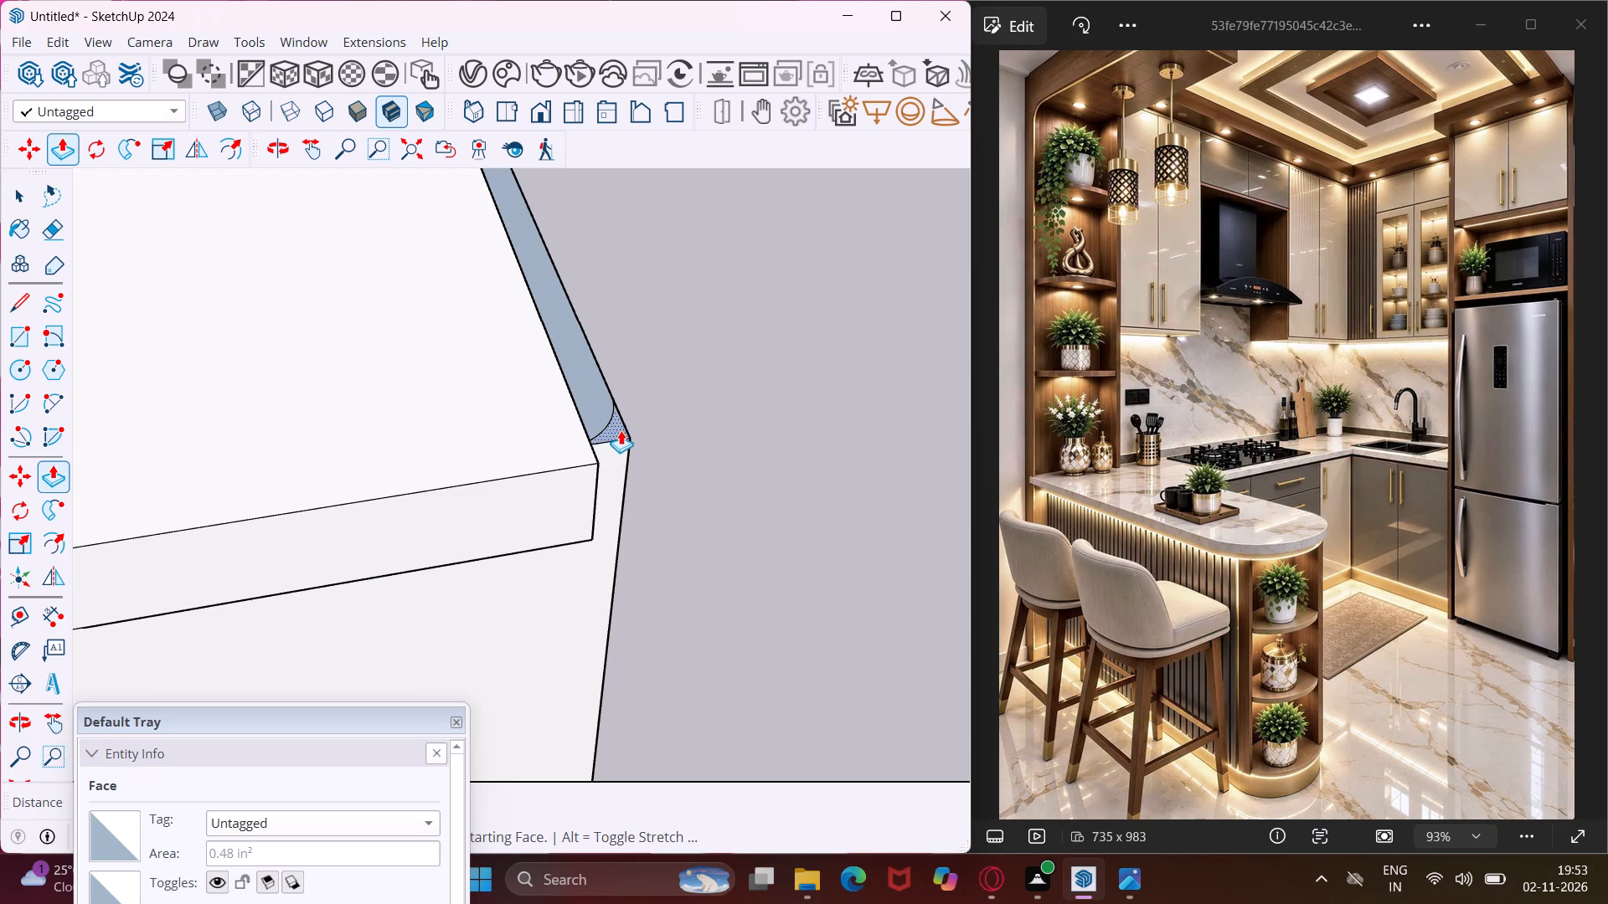
pyautogui.scroll(-20, 629, 445)
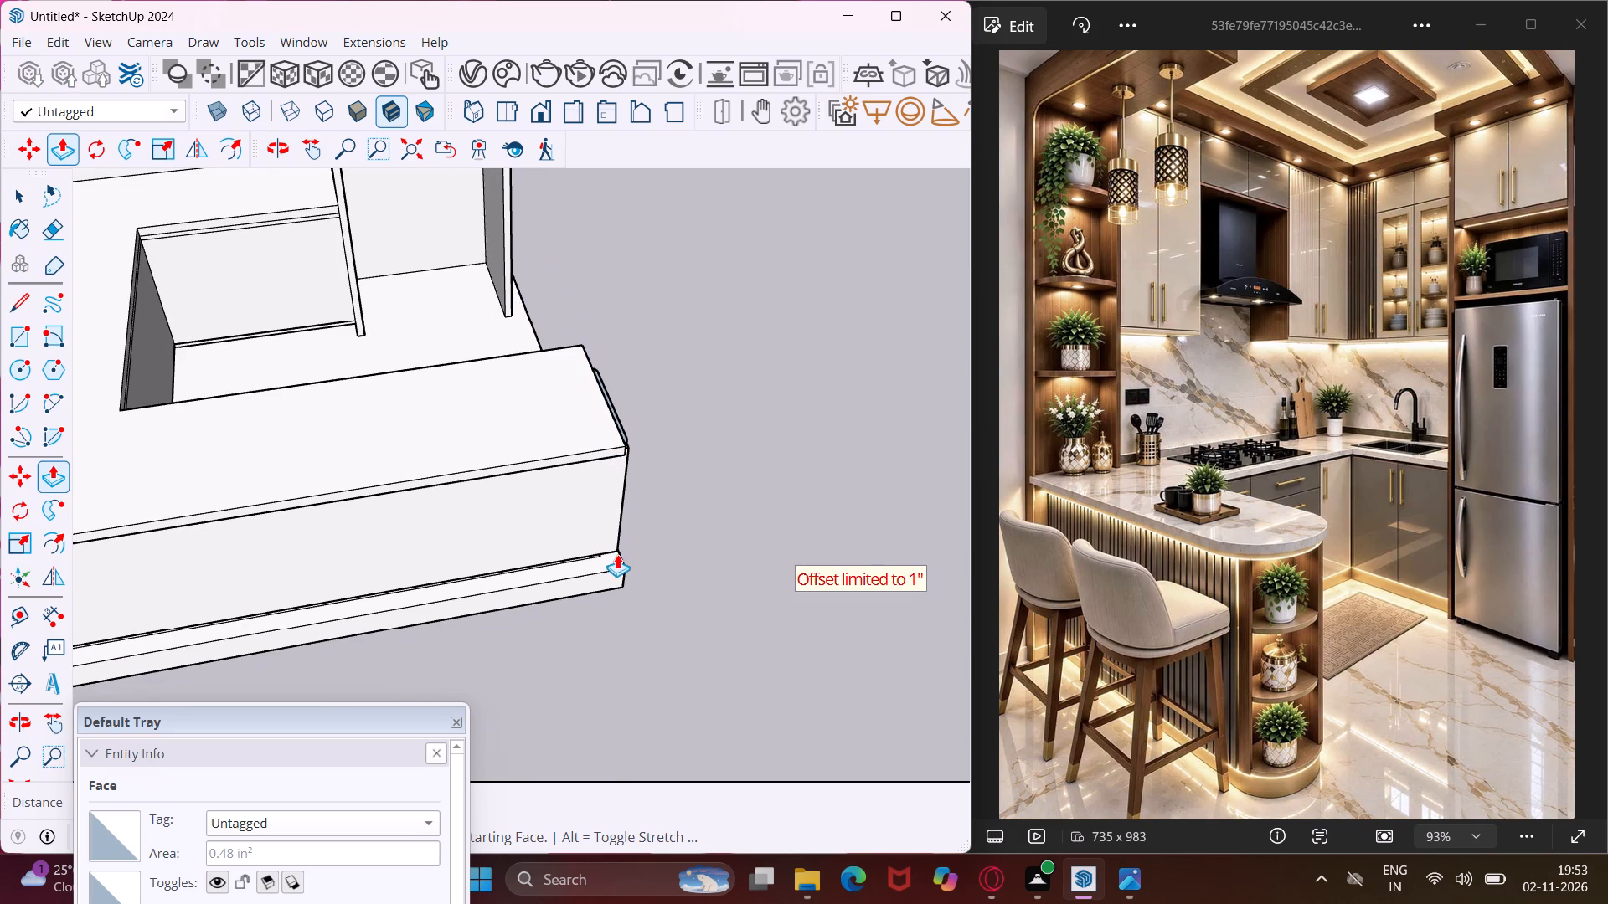
pyautogui.scroll(9, 617, 554)
pyautogui.moveTo(617, 554); pyautogui.dragTo(522, 545, button='middle')
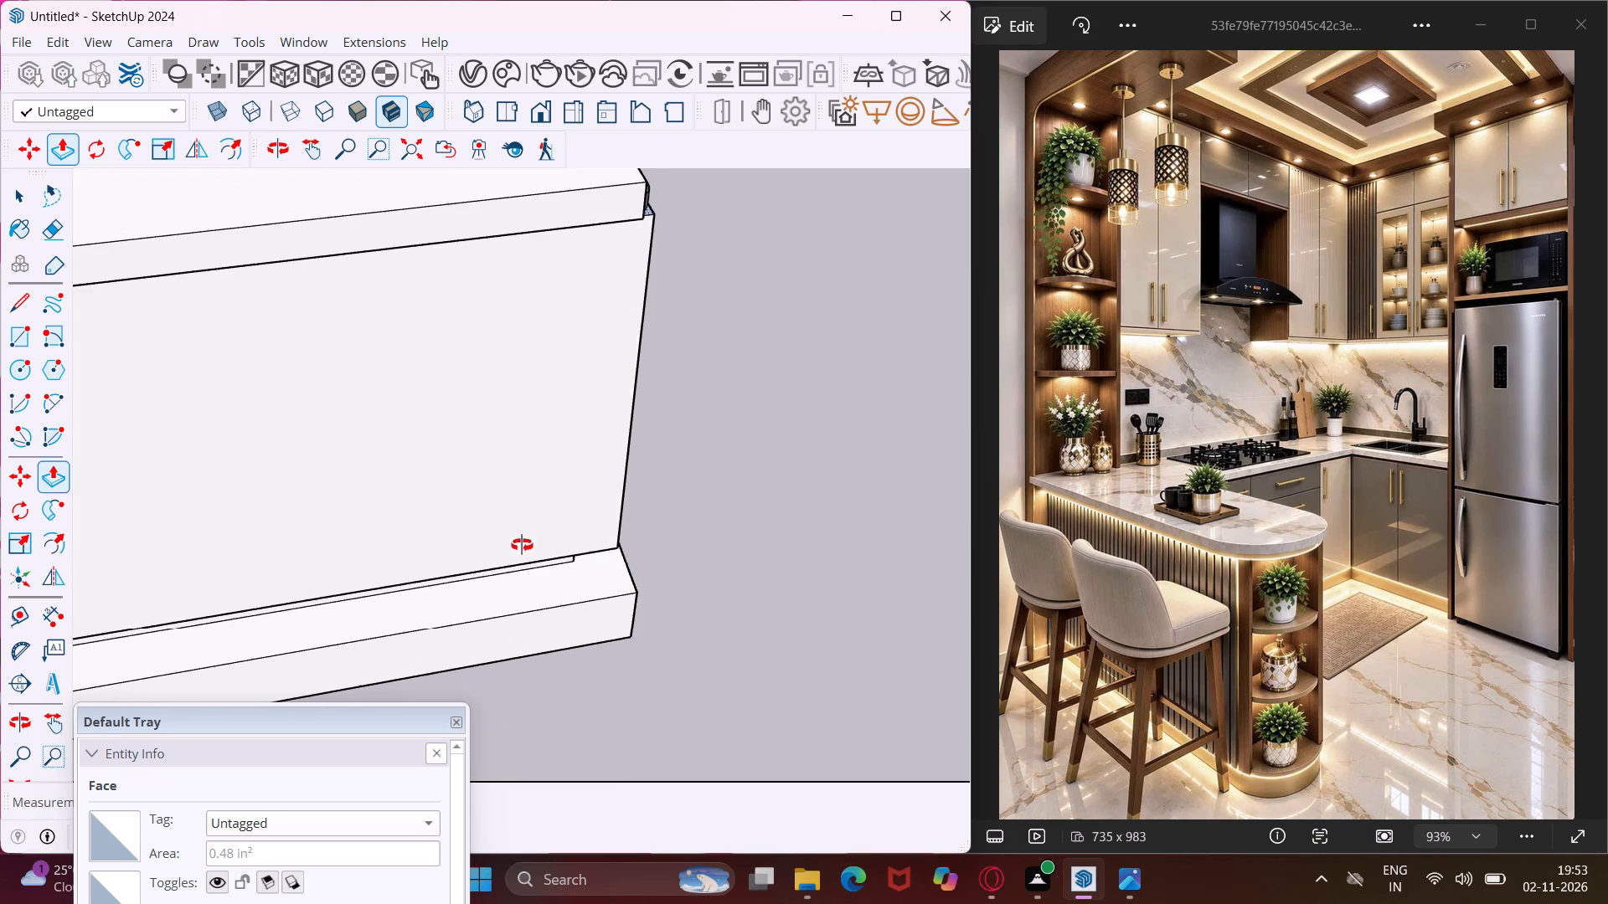
pyautogui.moveTo(522, 545); pyautogui.dragTo(503, 542, button='middle')
pyautogui.scroll(3, 609, 222)
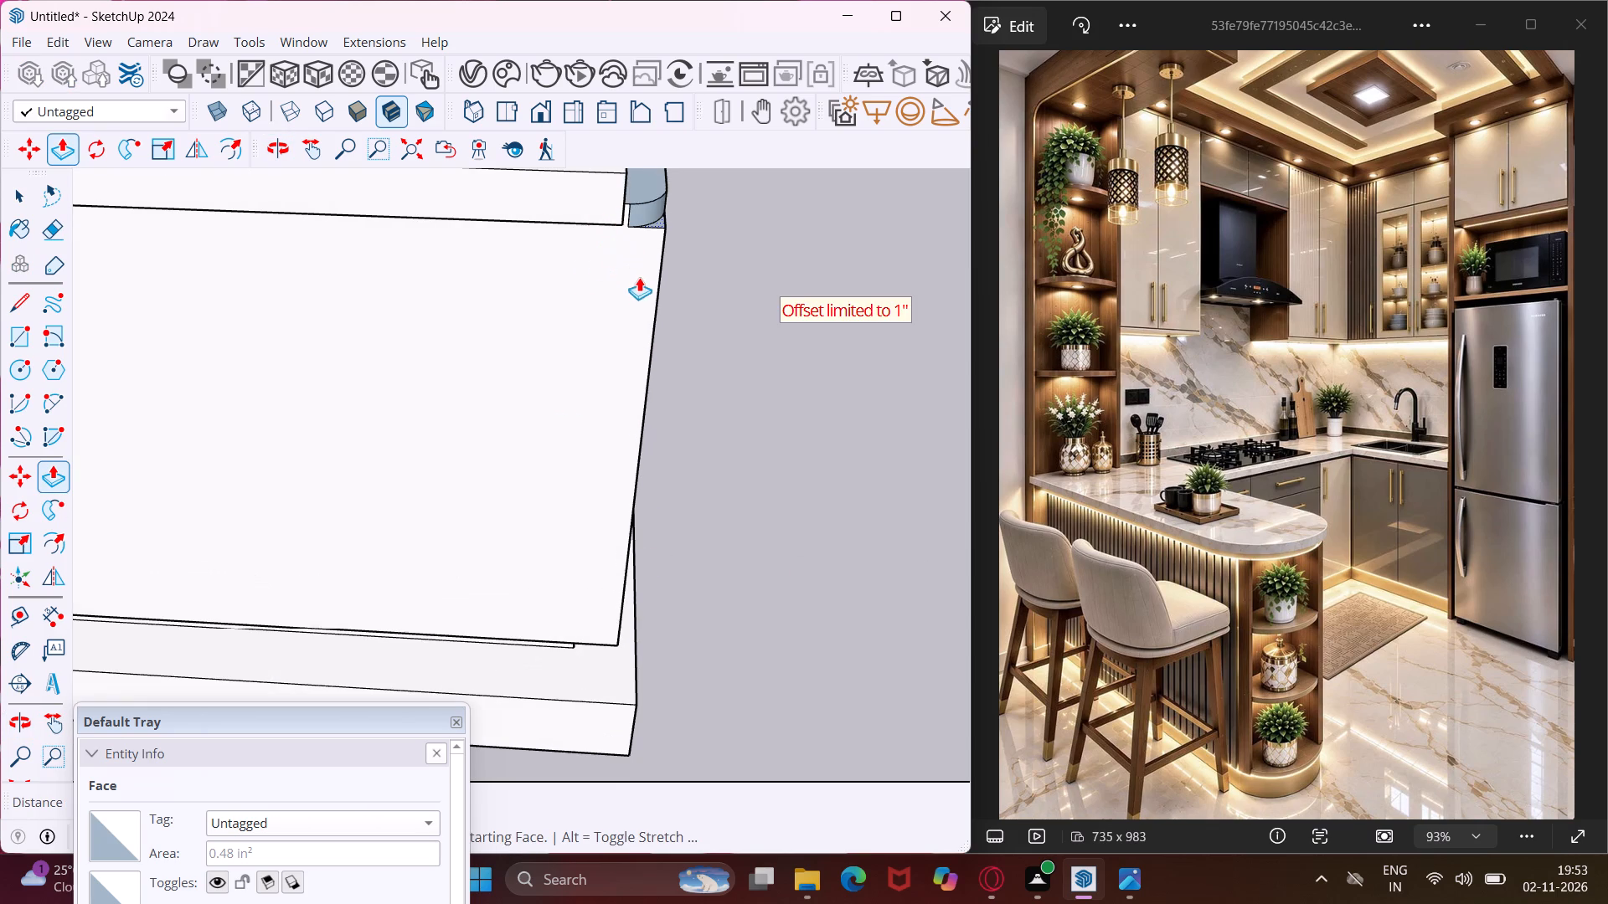
pyautogui.click(646, 305)
# Push the remaining seating-side corner face down to the cabinet's bottom edge to round the whole vertical corner.
pyautogui.scroll(8, 646, 209)
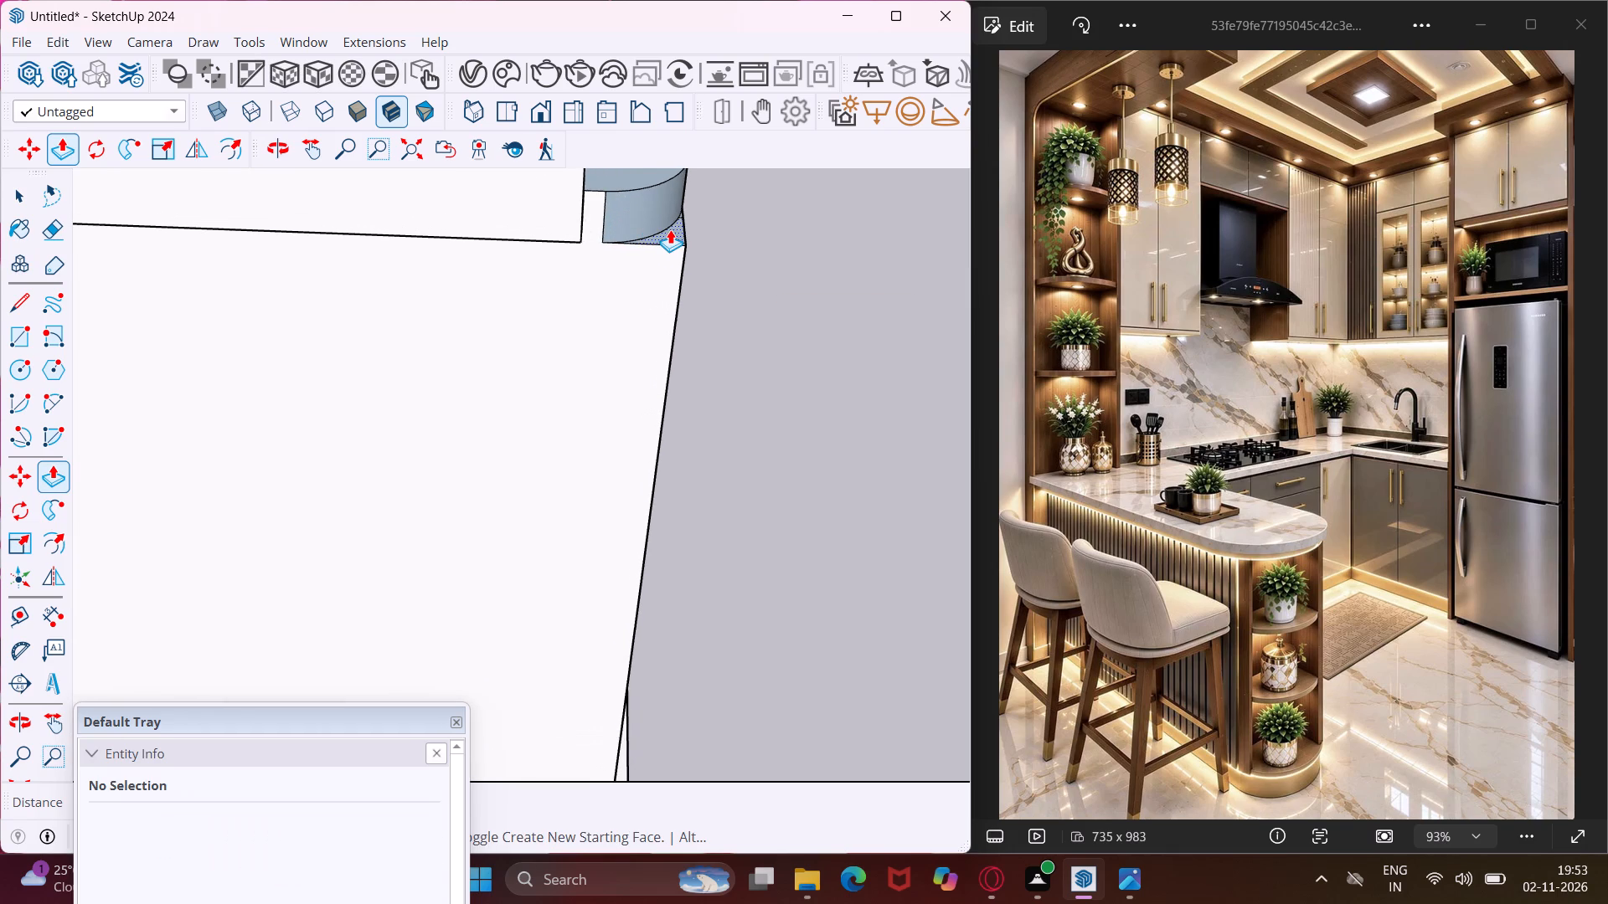
pyautogui.click(670, 229)
pyautogui.scroll(-17, 677, 274)
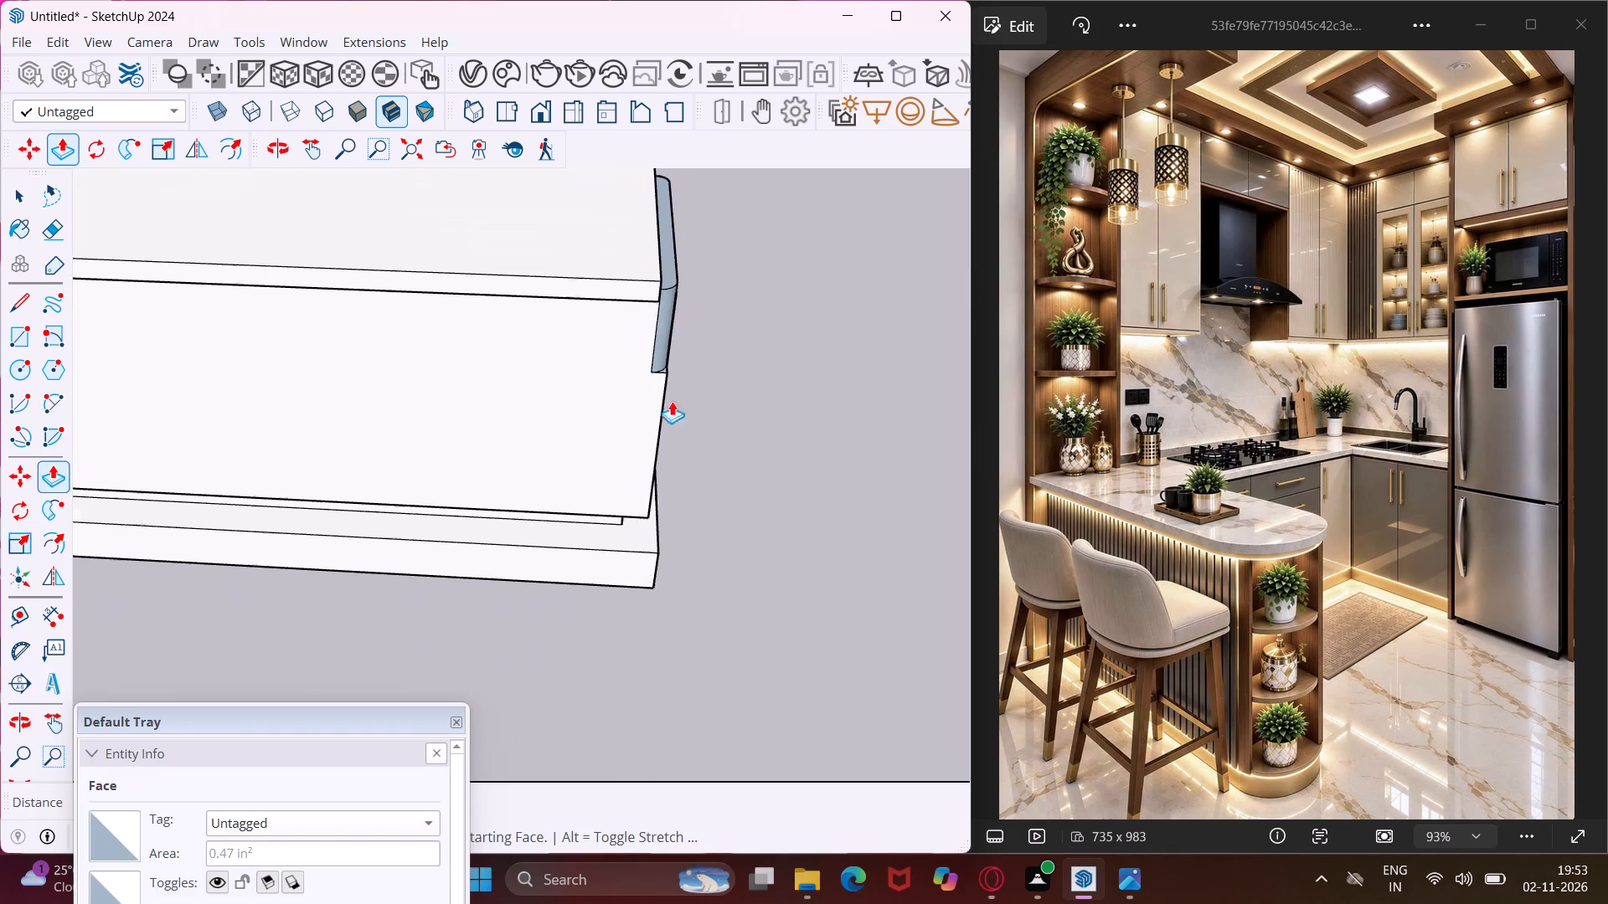
pyautogui.click(646, 530)
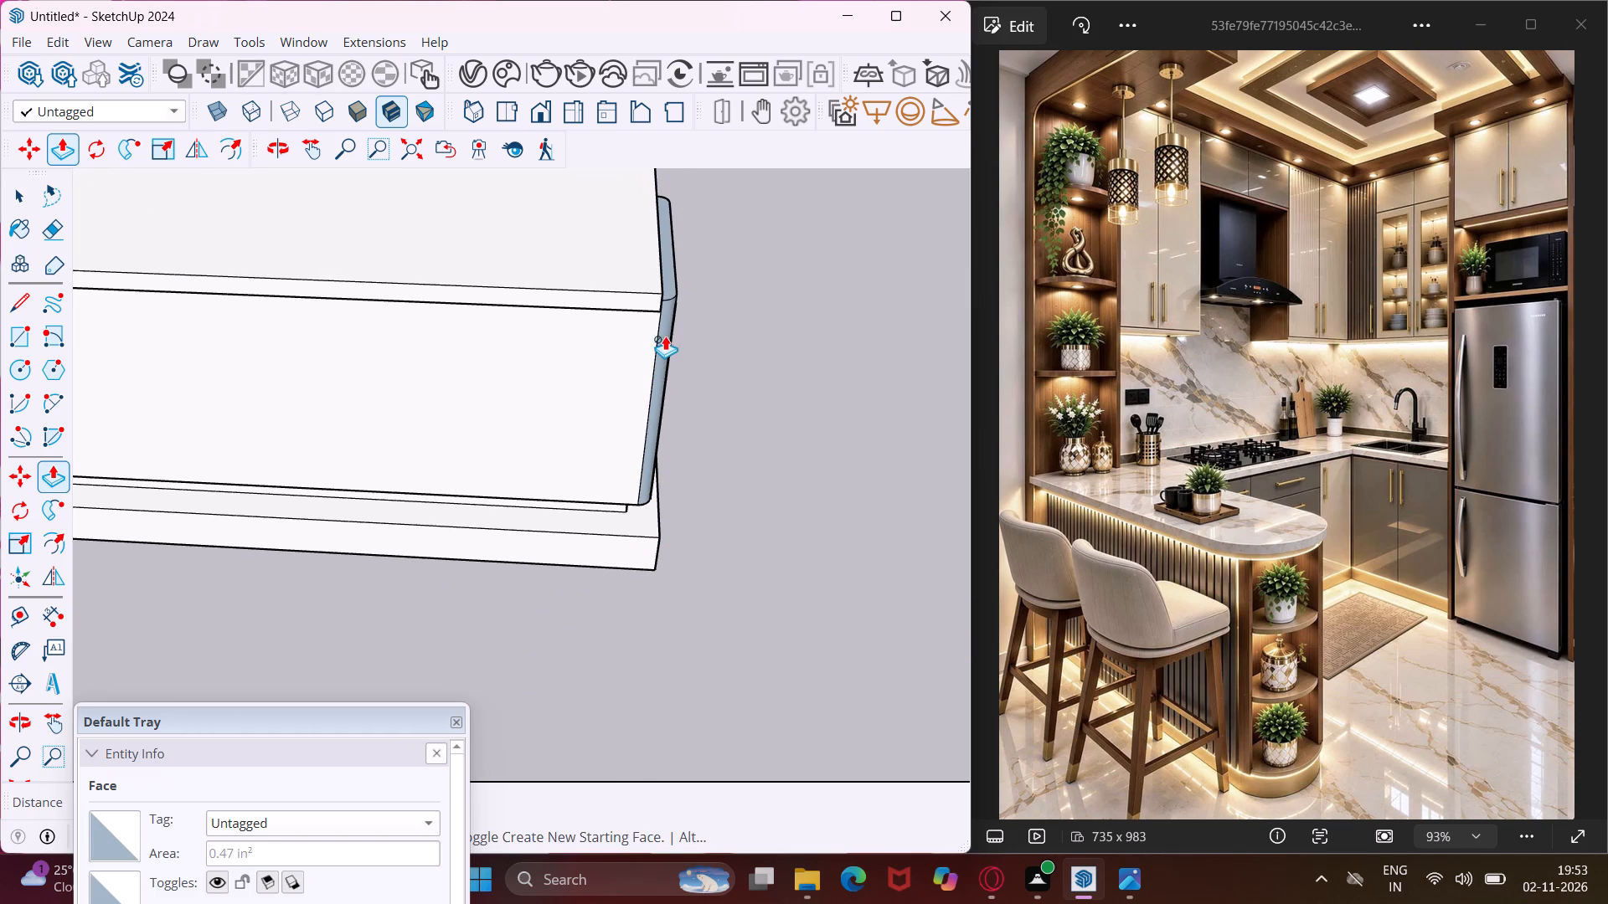
# Erase the leftover vertical edge and short stub edge at the niche opening beside the seating-side rounded corner.
pyautogui.moveTo(675, 307); pyautogui.dragTo(513, 337, button='middle')
pyautogui.scroll(6, 664, 342)
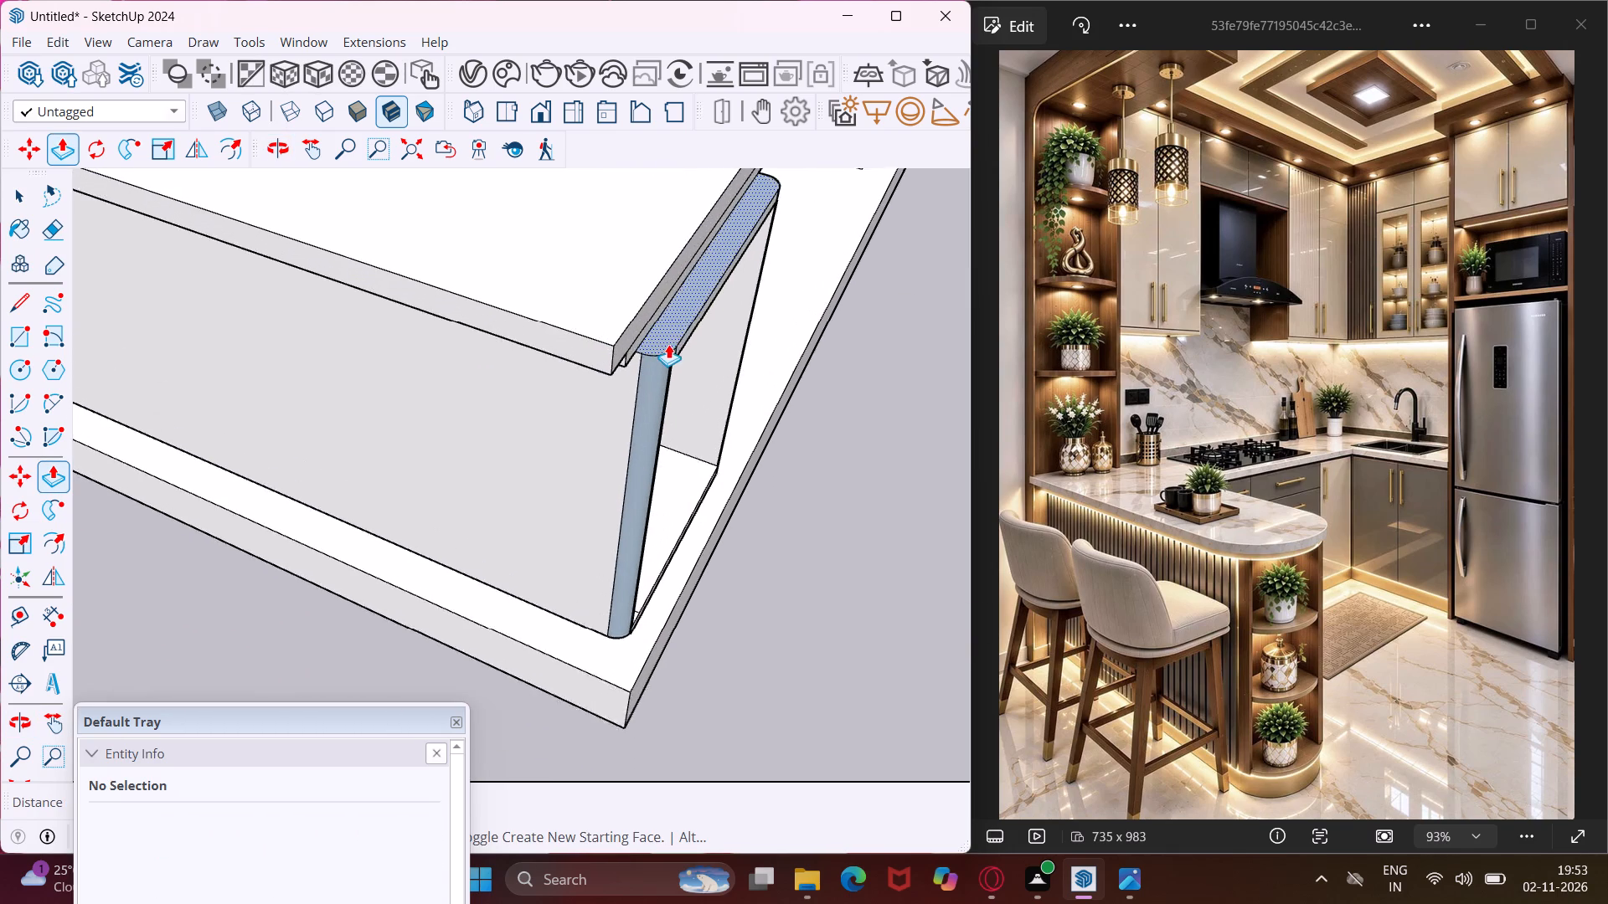
pyautogui.scroll(5, 668, 344)
pyautogui.scroll(19, 673, 367)
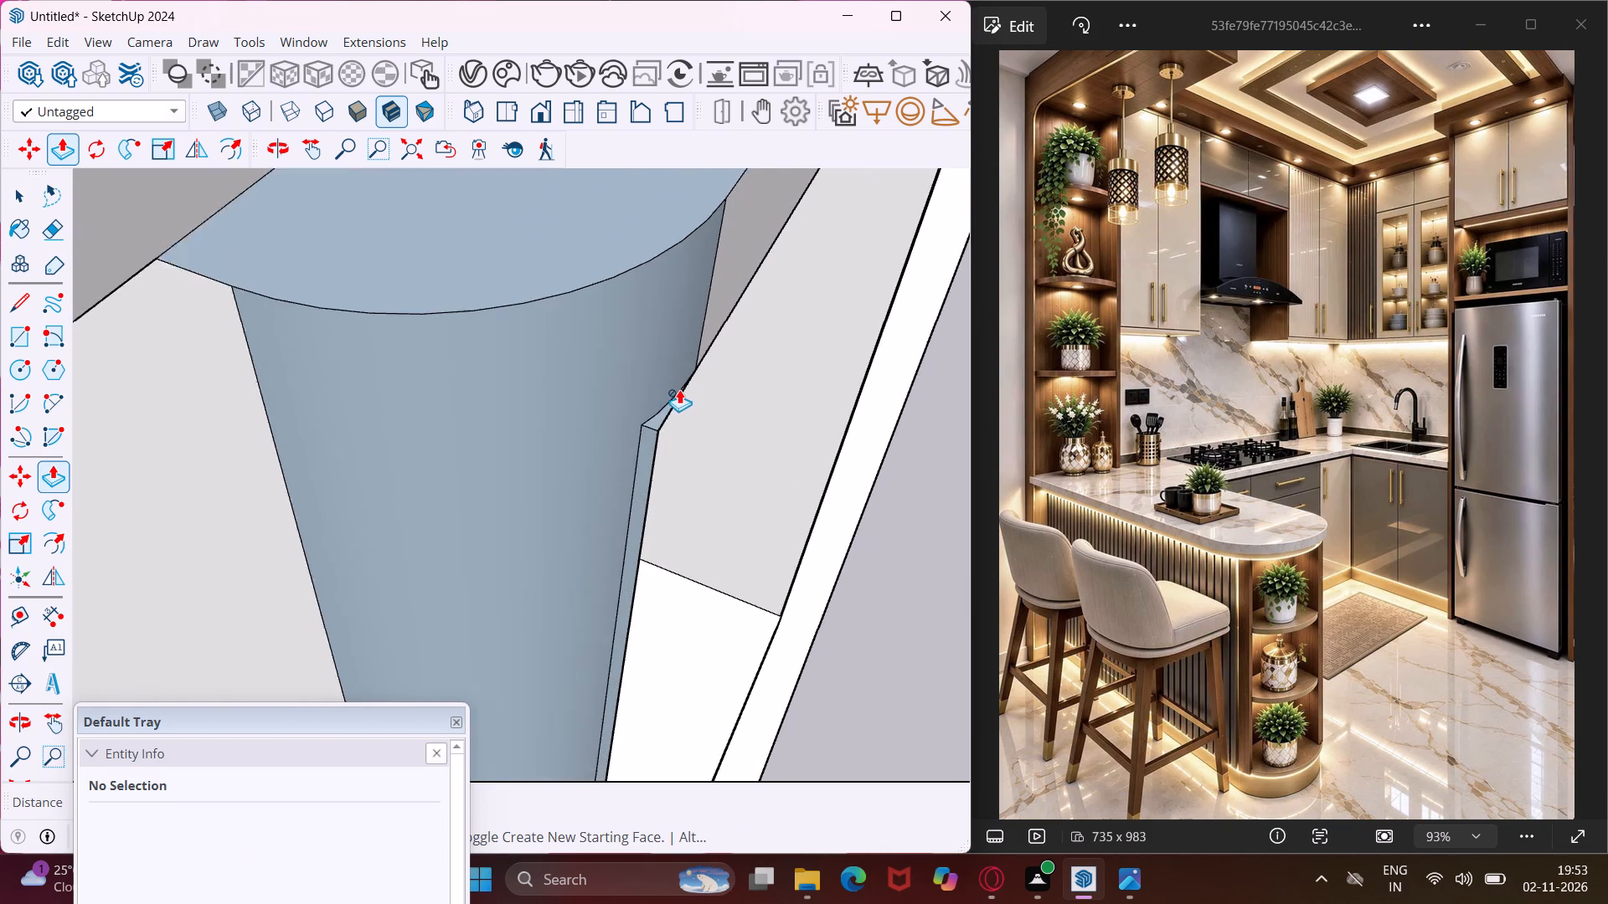
pyautogui.scroll(7, 679, 389)
pyautogui.click(642, 441)
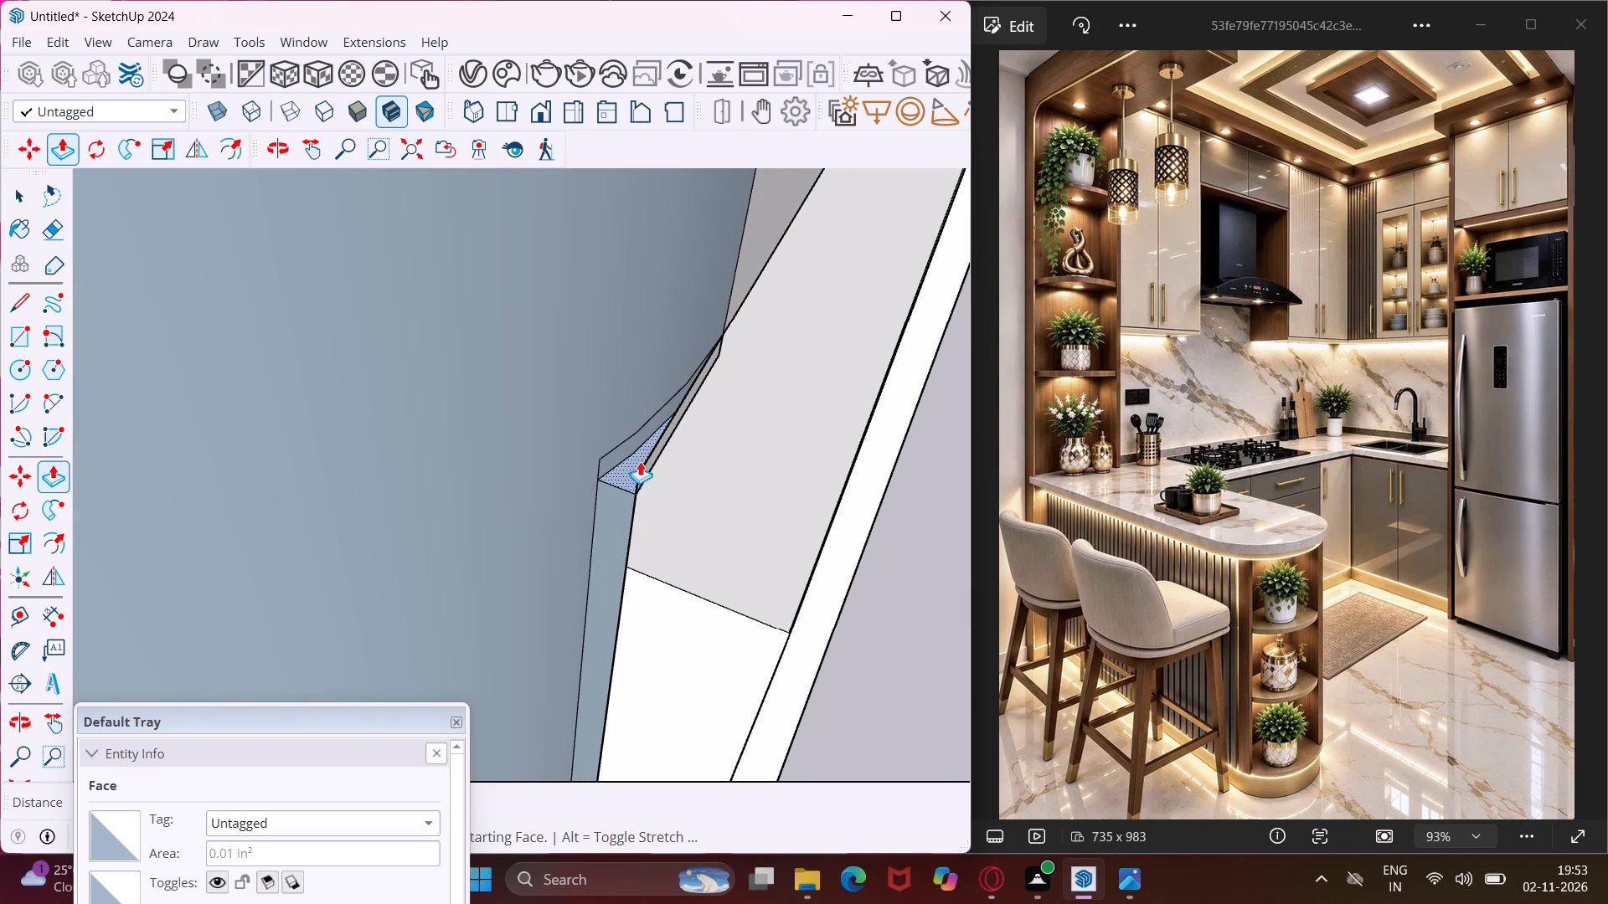
pyautogui.press('Escape')
pyautogui.moveTo(636, 458); pyautogui.dragTo(564, 448, button='middle')
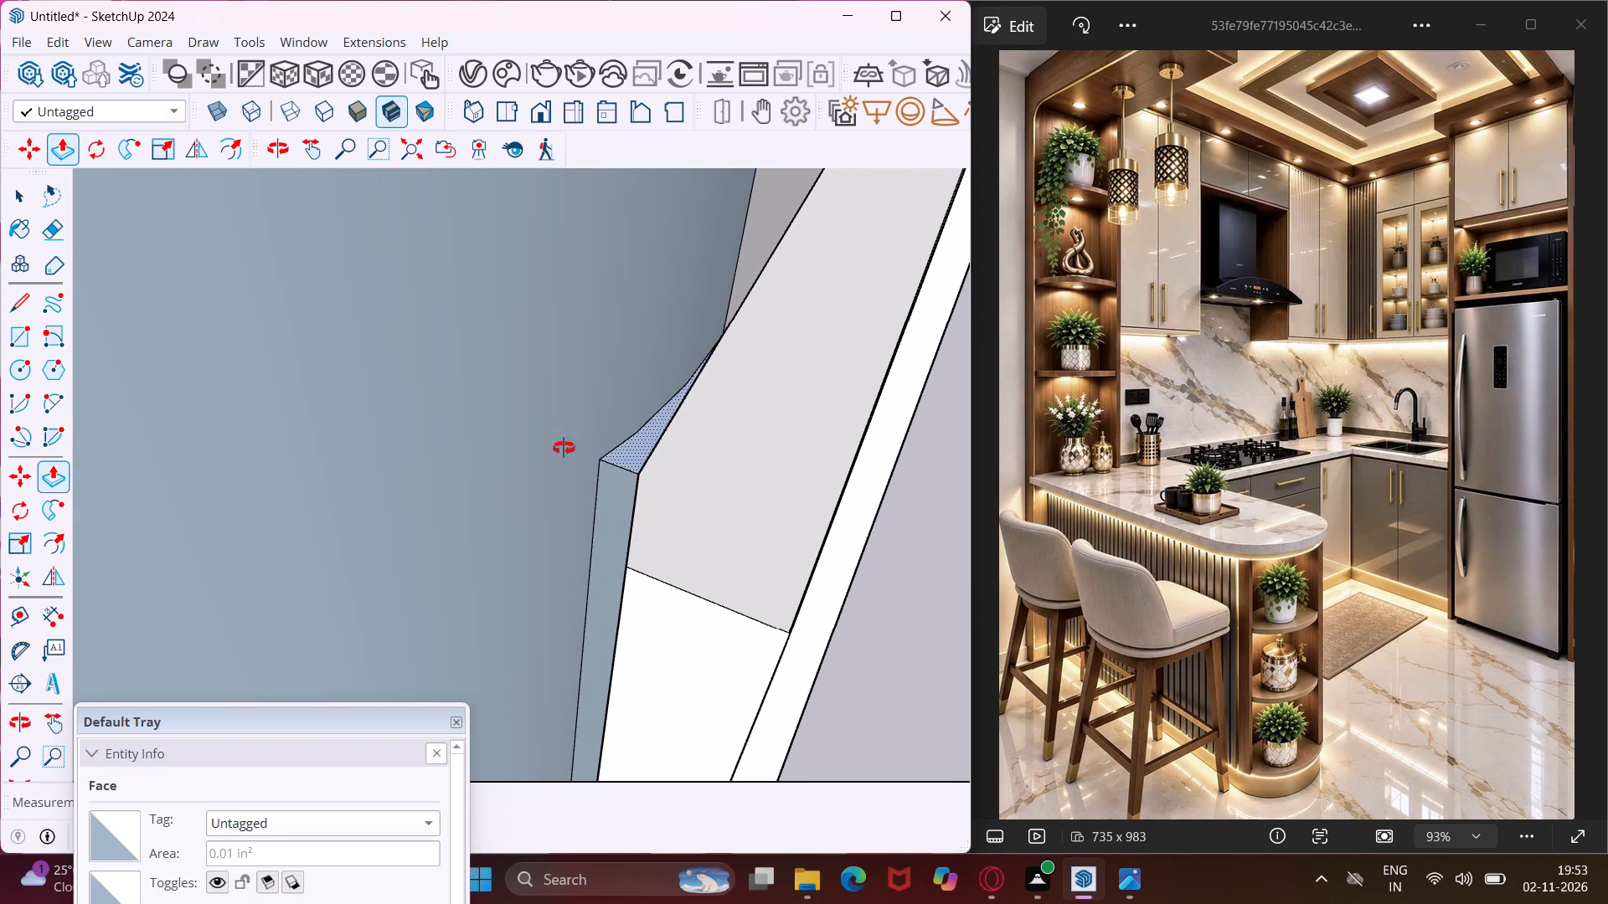
pyautogui.moveTo(564, 448); pyautogui.dragTo(332, 285, button='middle')
pyautogui.press('Escape')
pyautogui.press('space')
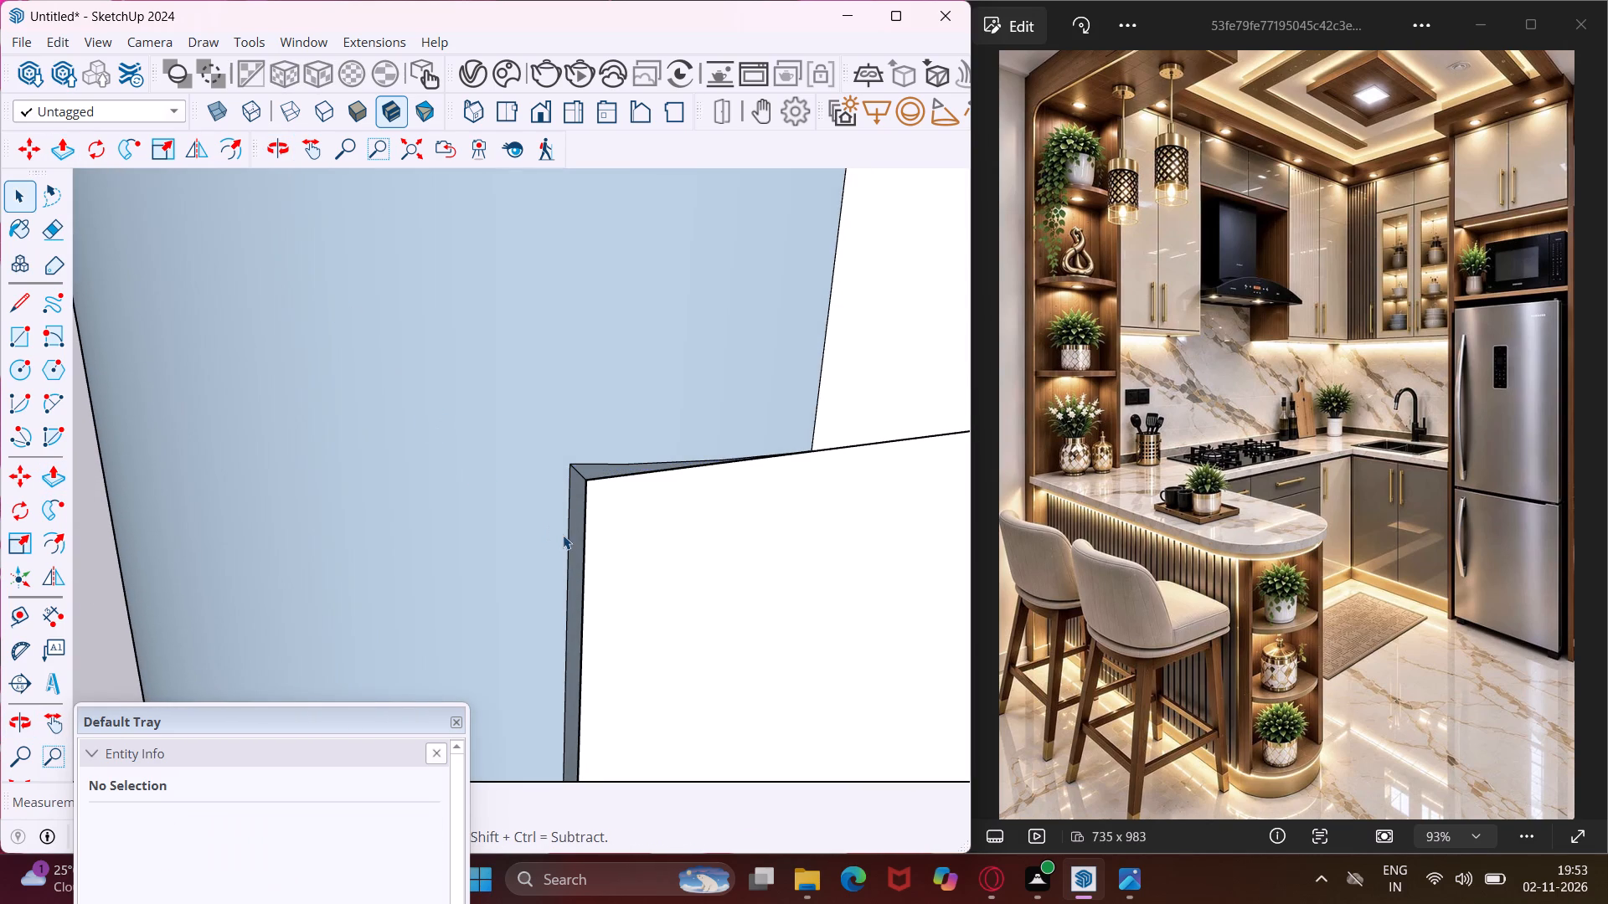
pyautogui.moveTo(563, 535); pyautogui.dragTo(913, 619, button='middle')
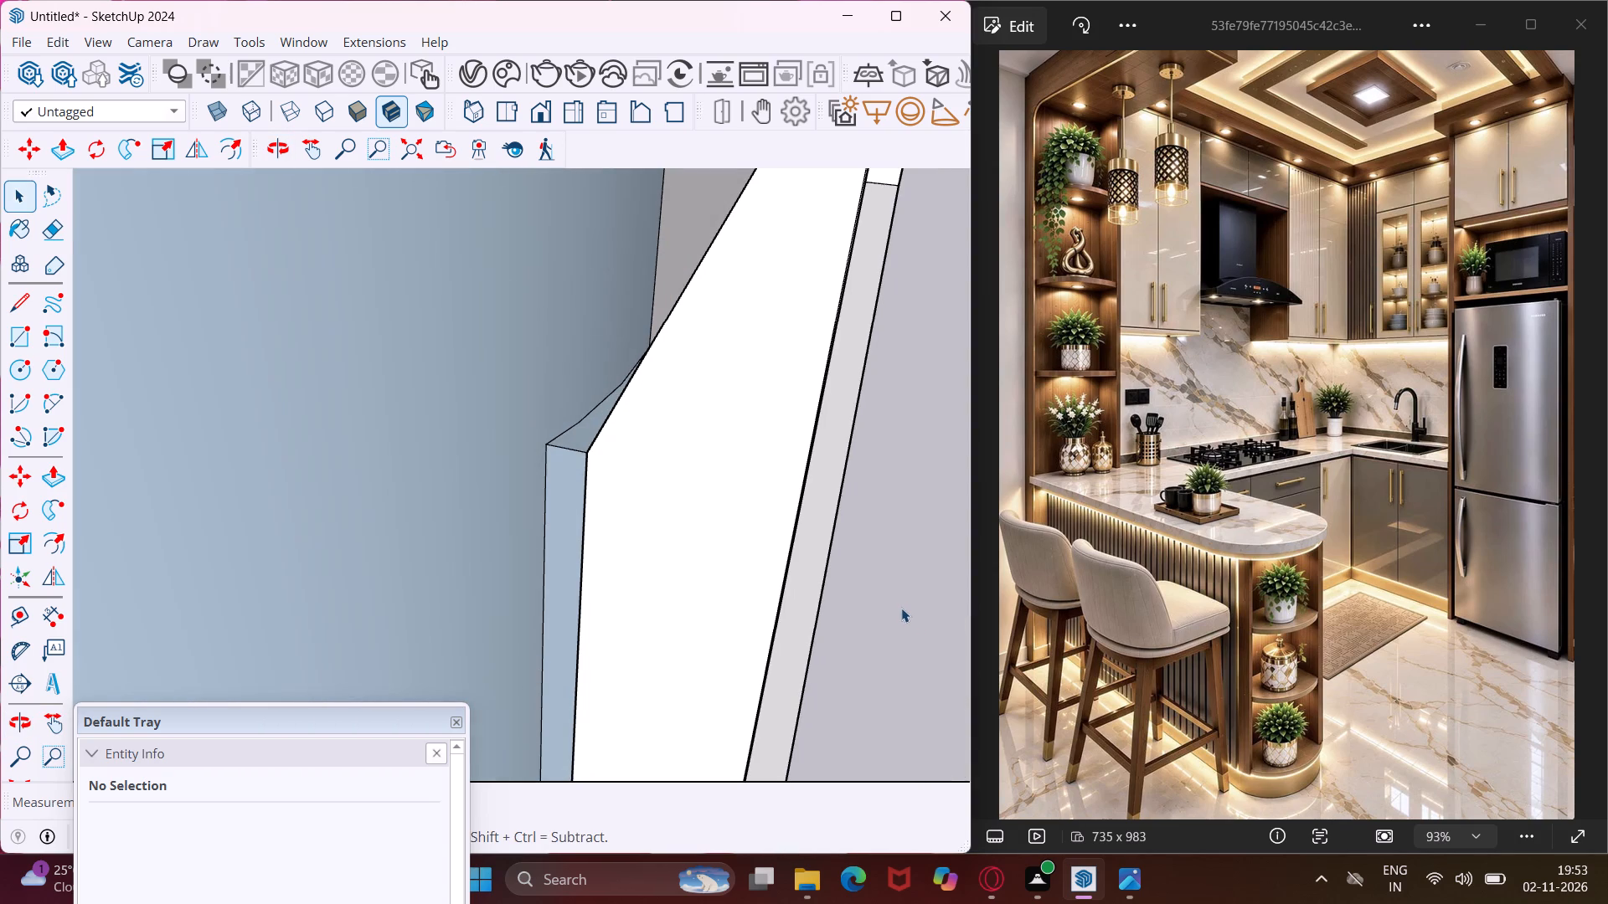
pyautogui.press('e')
pyautogui.click(579, 543)
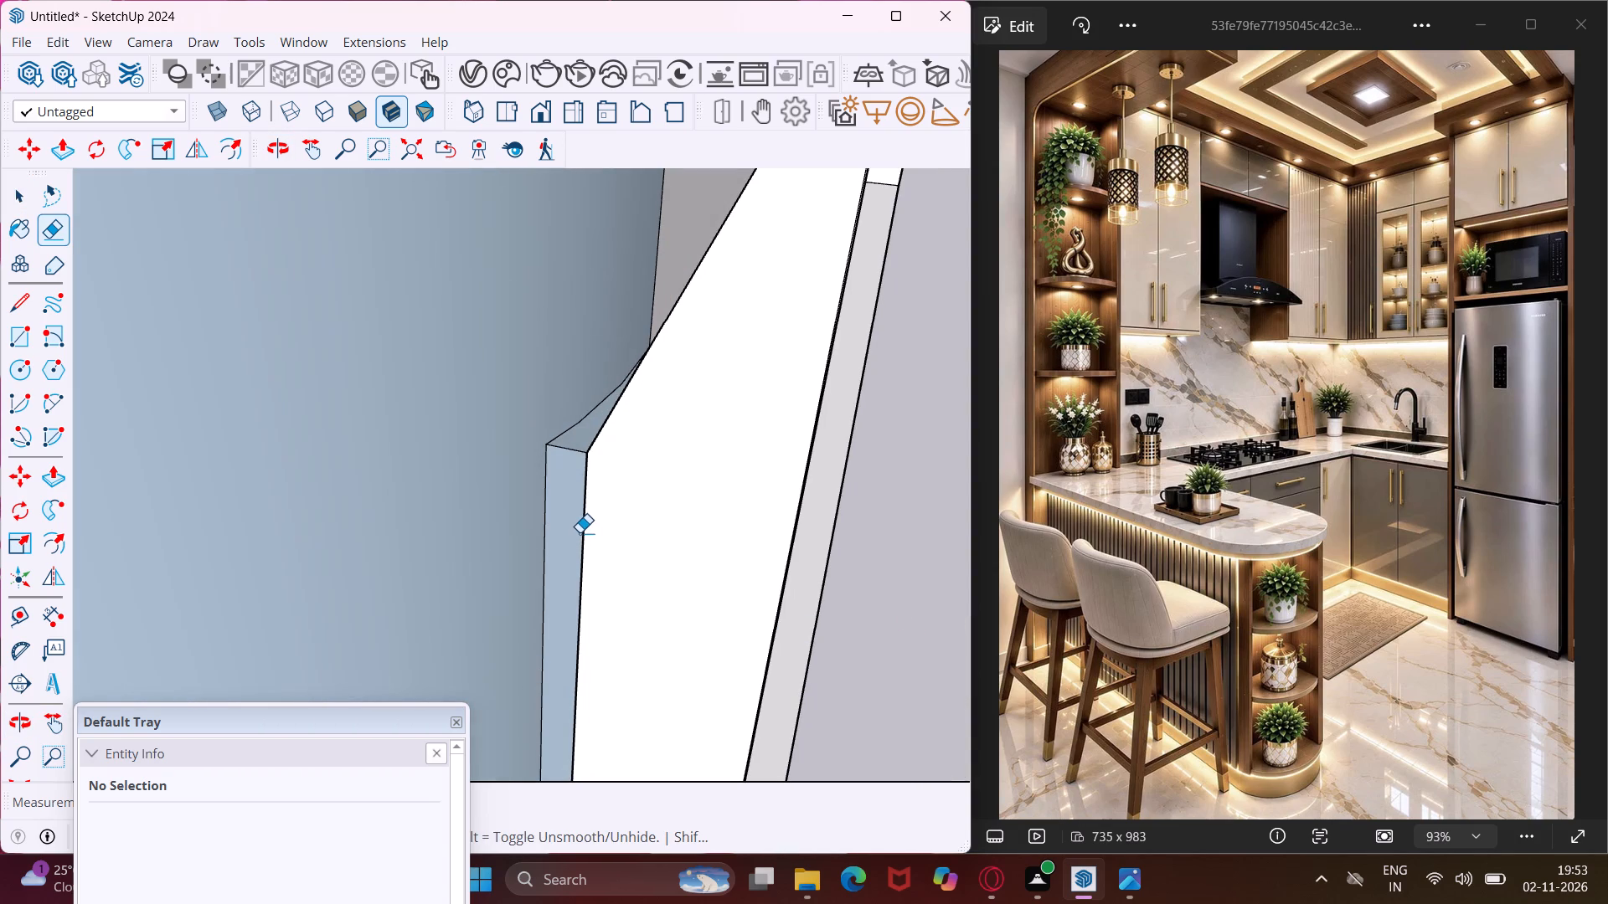
pyautogui.click(584, 526)
pyautogui.click(587, 449)
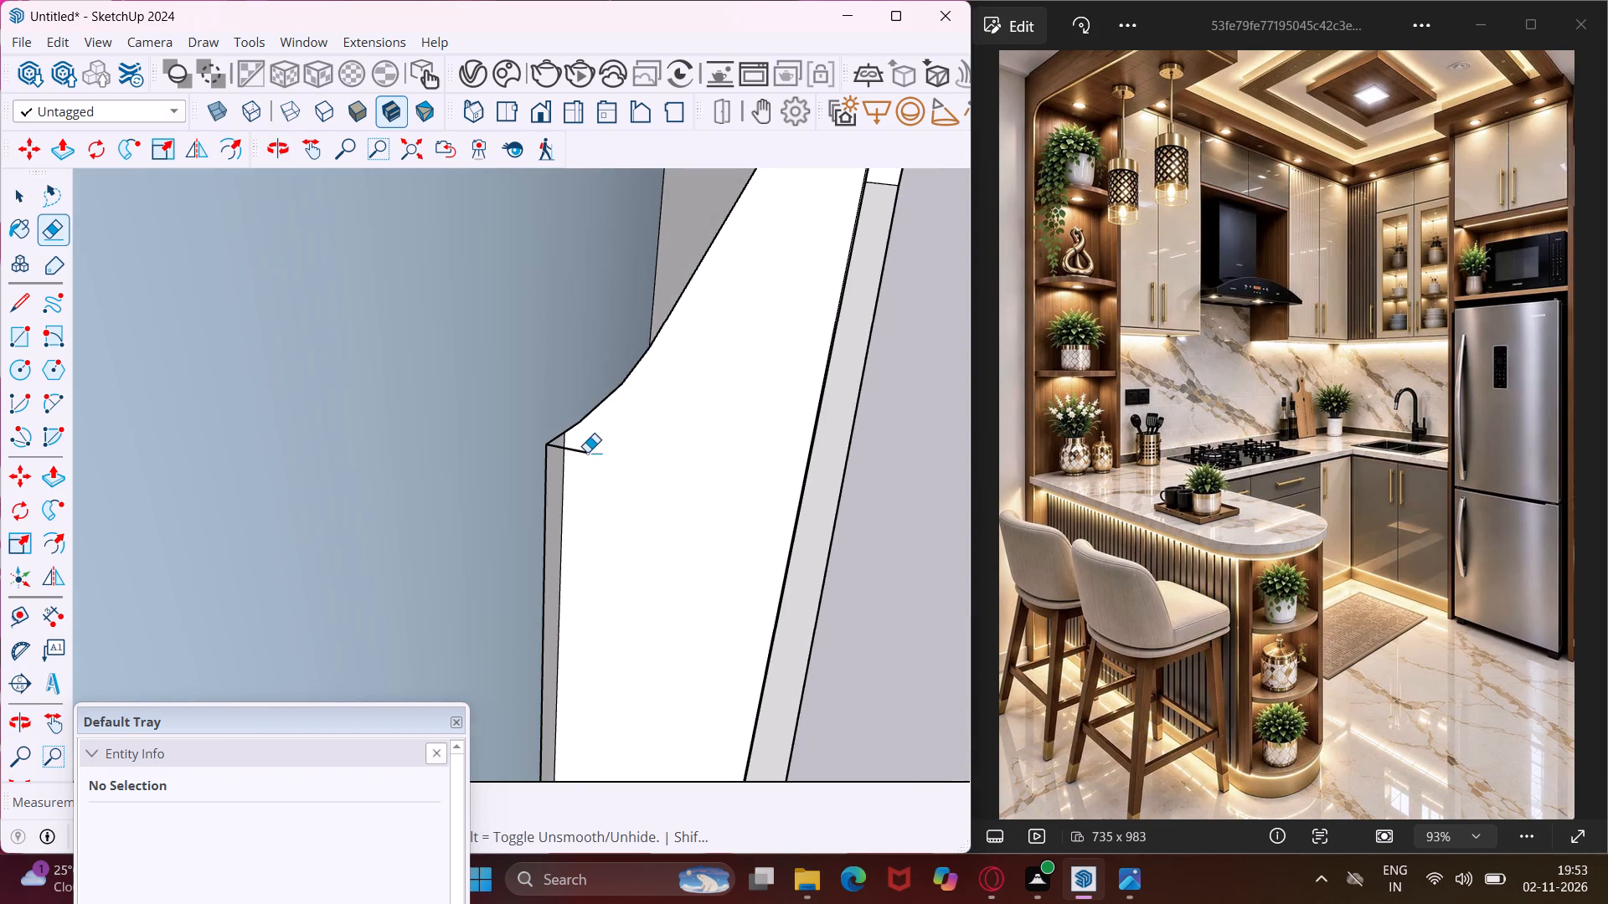
pyautogui.click(582, 455)
# Erase the leftover sliver edges at the top of the niche opening beside the kitchen-side rounded corner.
pyautogui.scroll(-6, 570, 461)
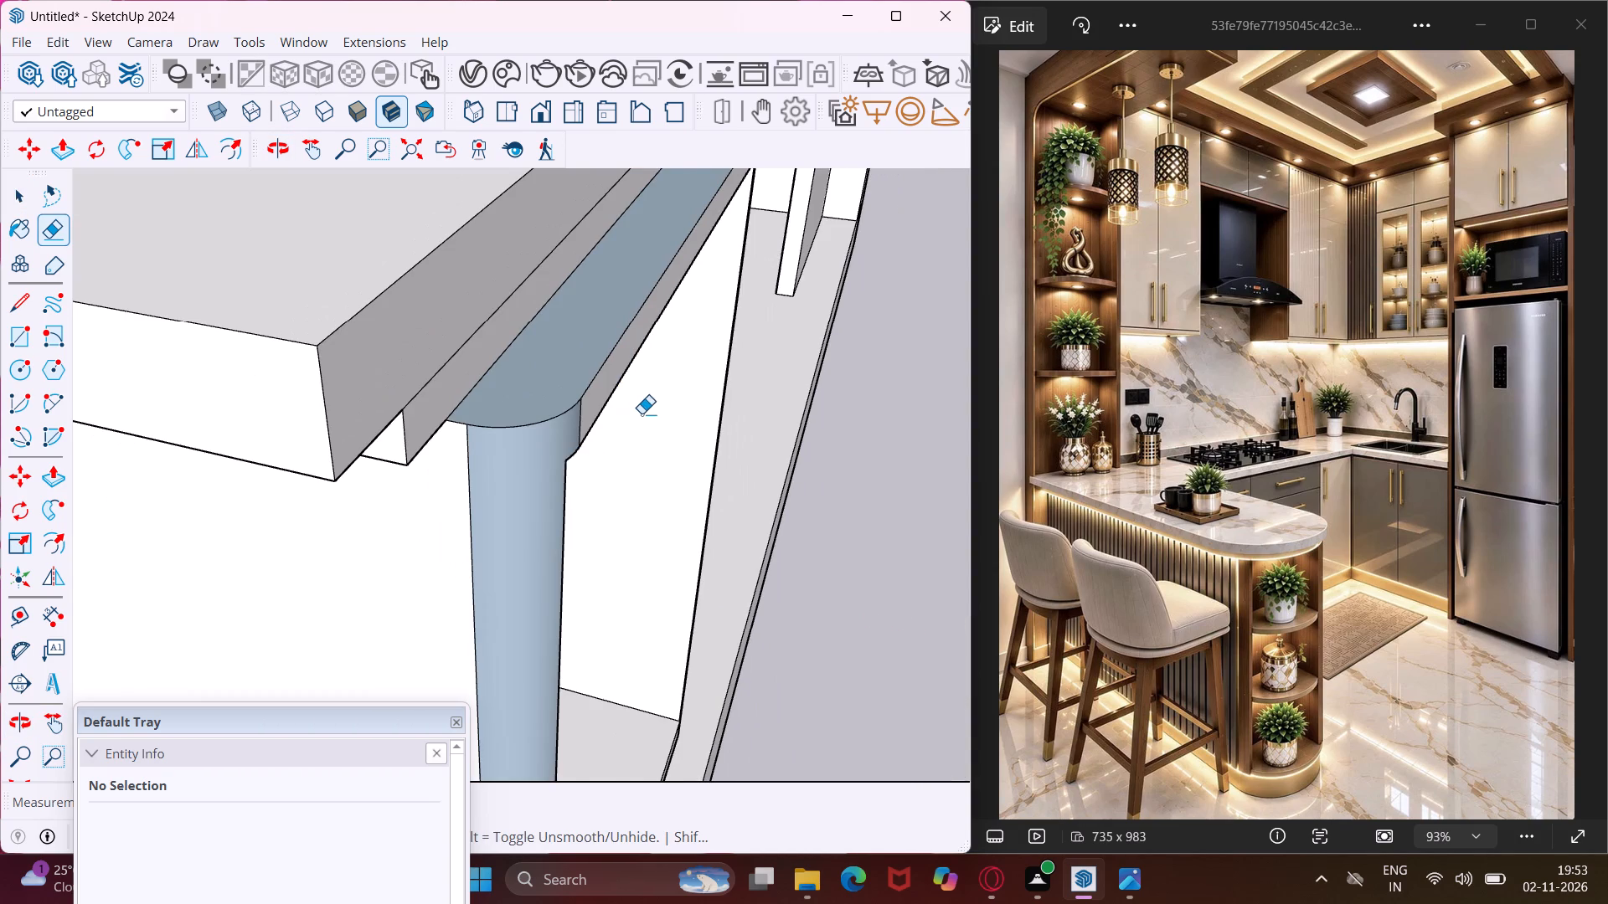
pyautogui.scroll(-3, 642, 413)
pyautogui.moveTo(666, 403); pyautogui.dragTo(329, 428, button='middle')
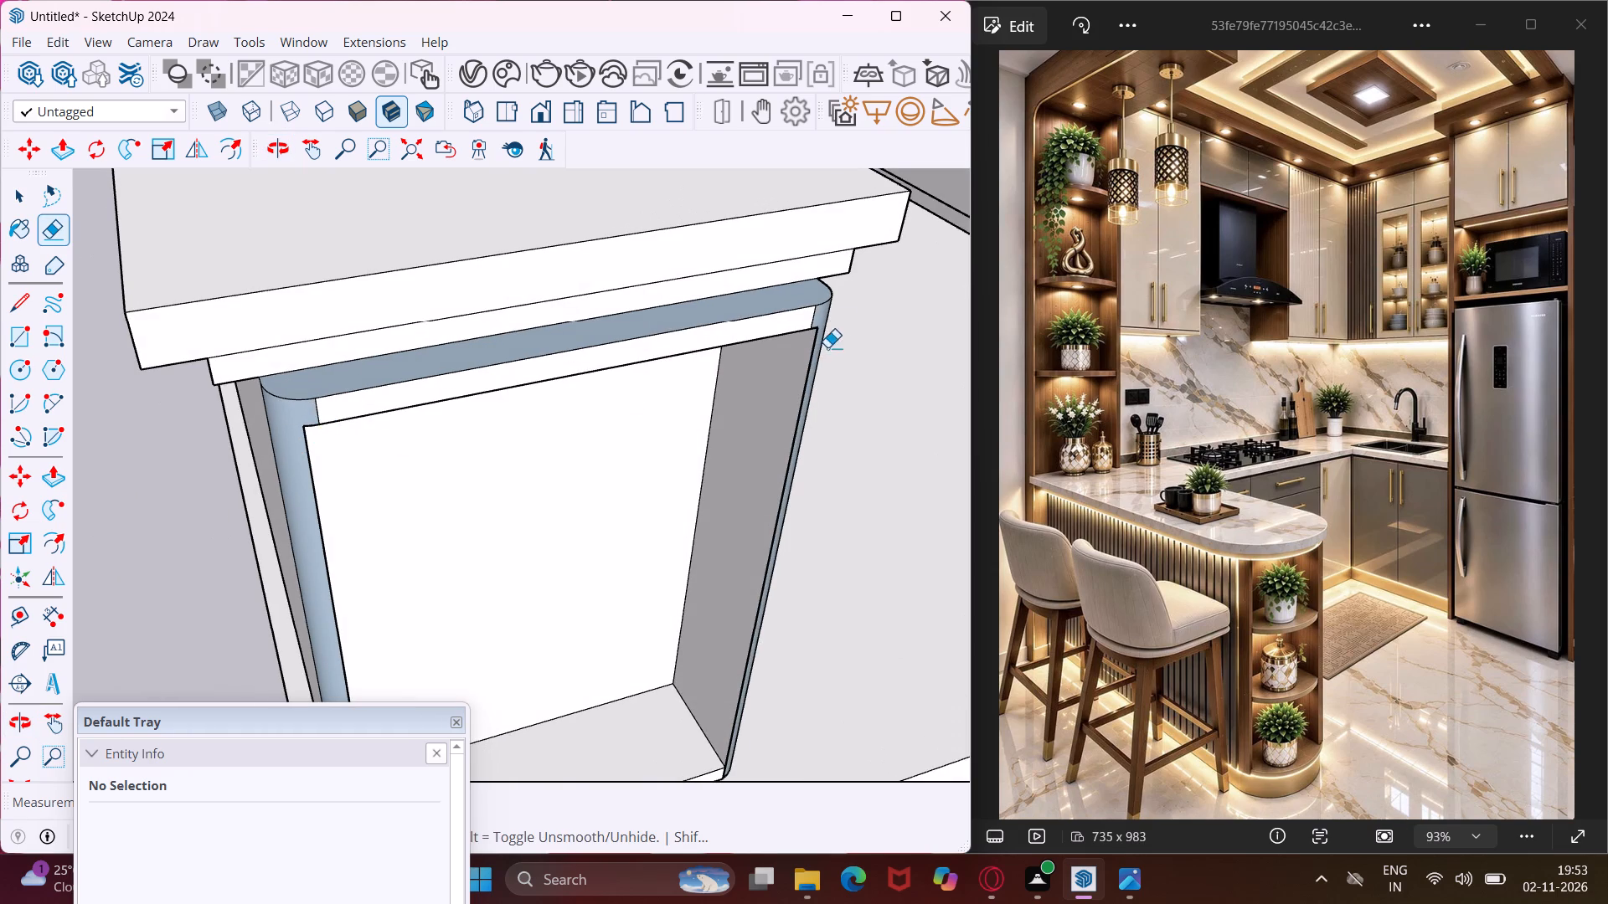
pyautogui.scroll(13, 822, 315)
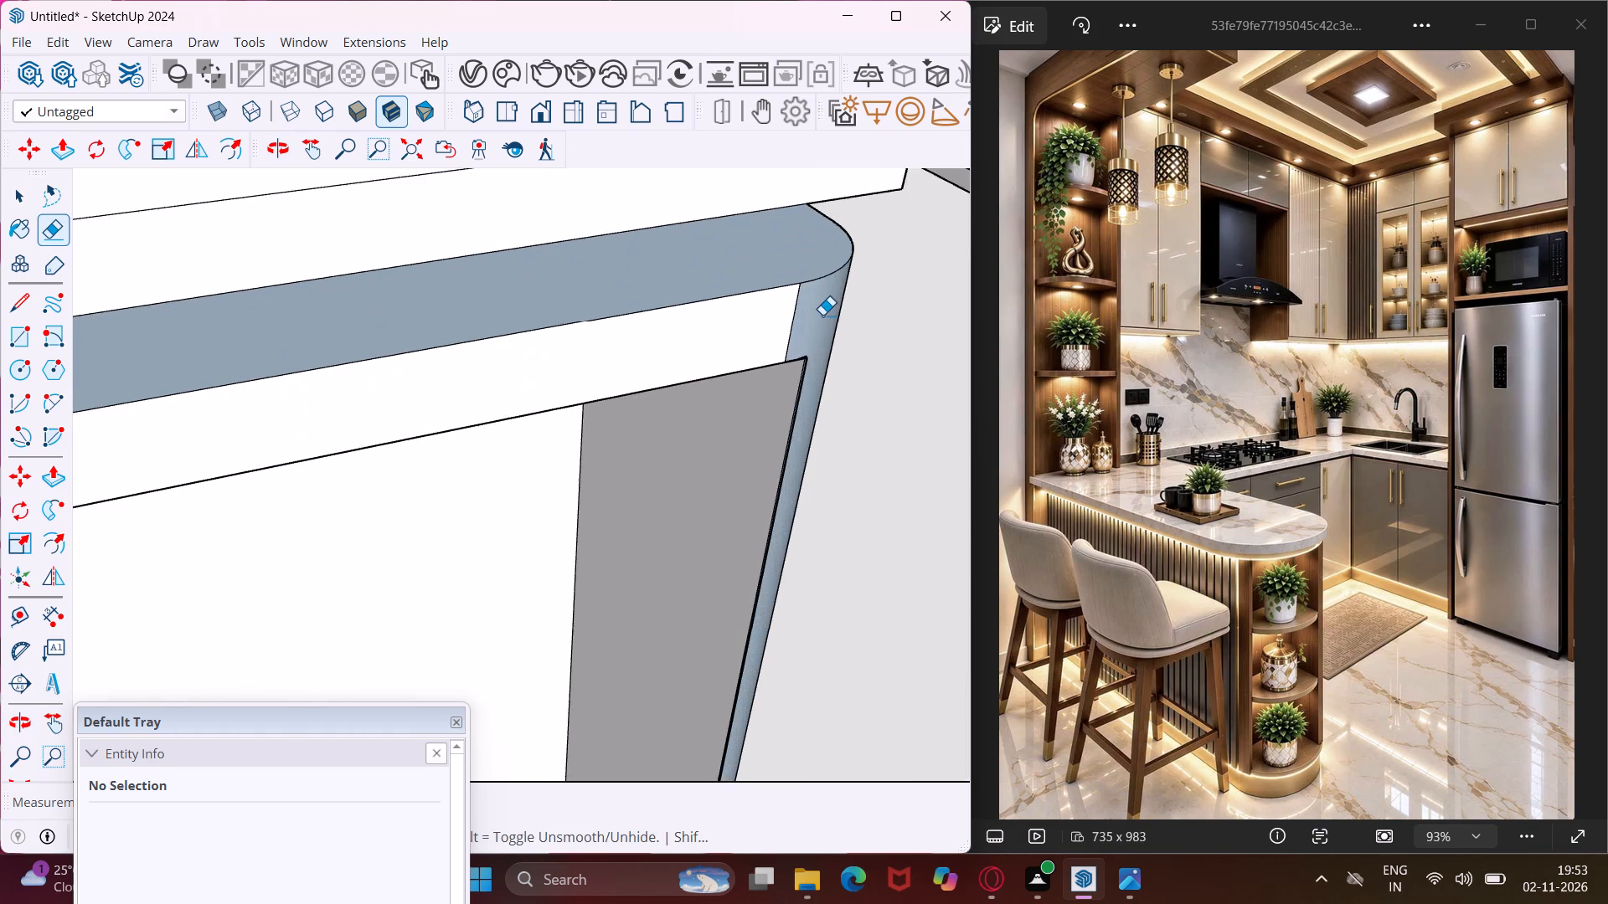
pyautogui.scroll(4, 822, 315)
pyautogui.scroll(13, 784, 394)
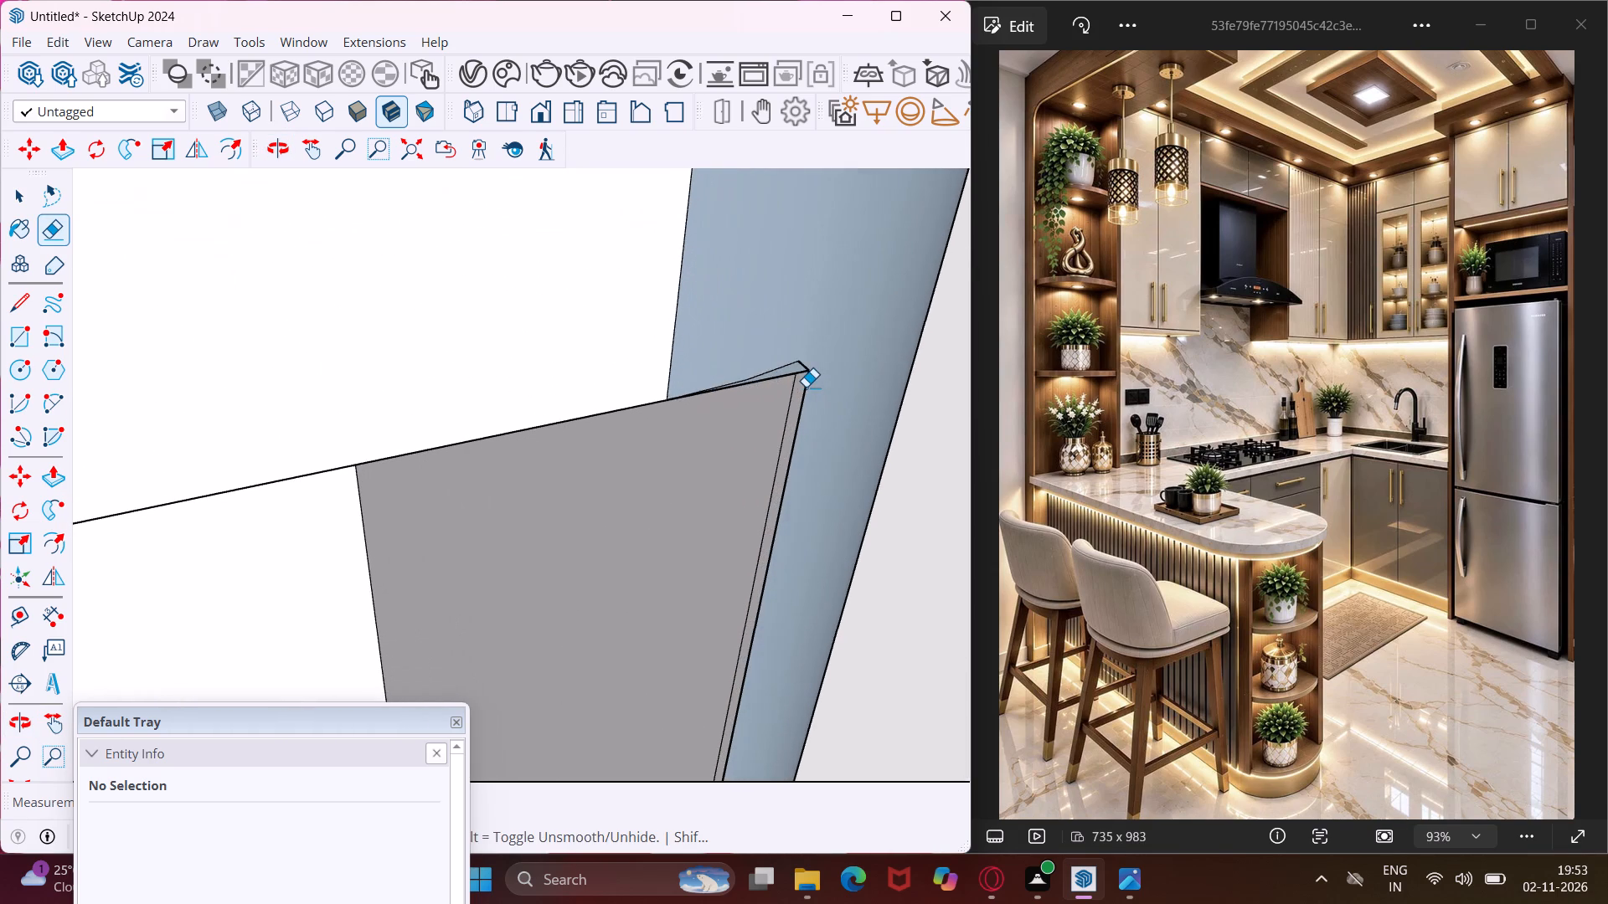
pyautogui.scroll(3, 806, 387)
pyautogui.click(806, 367)
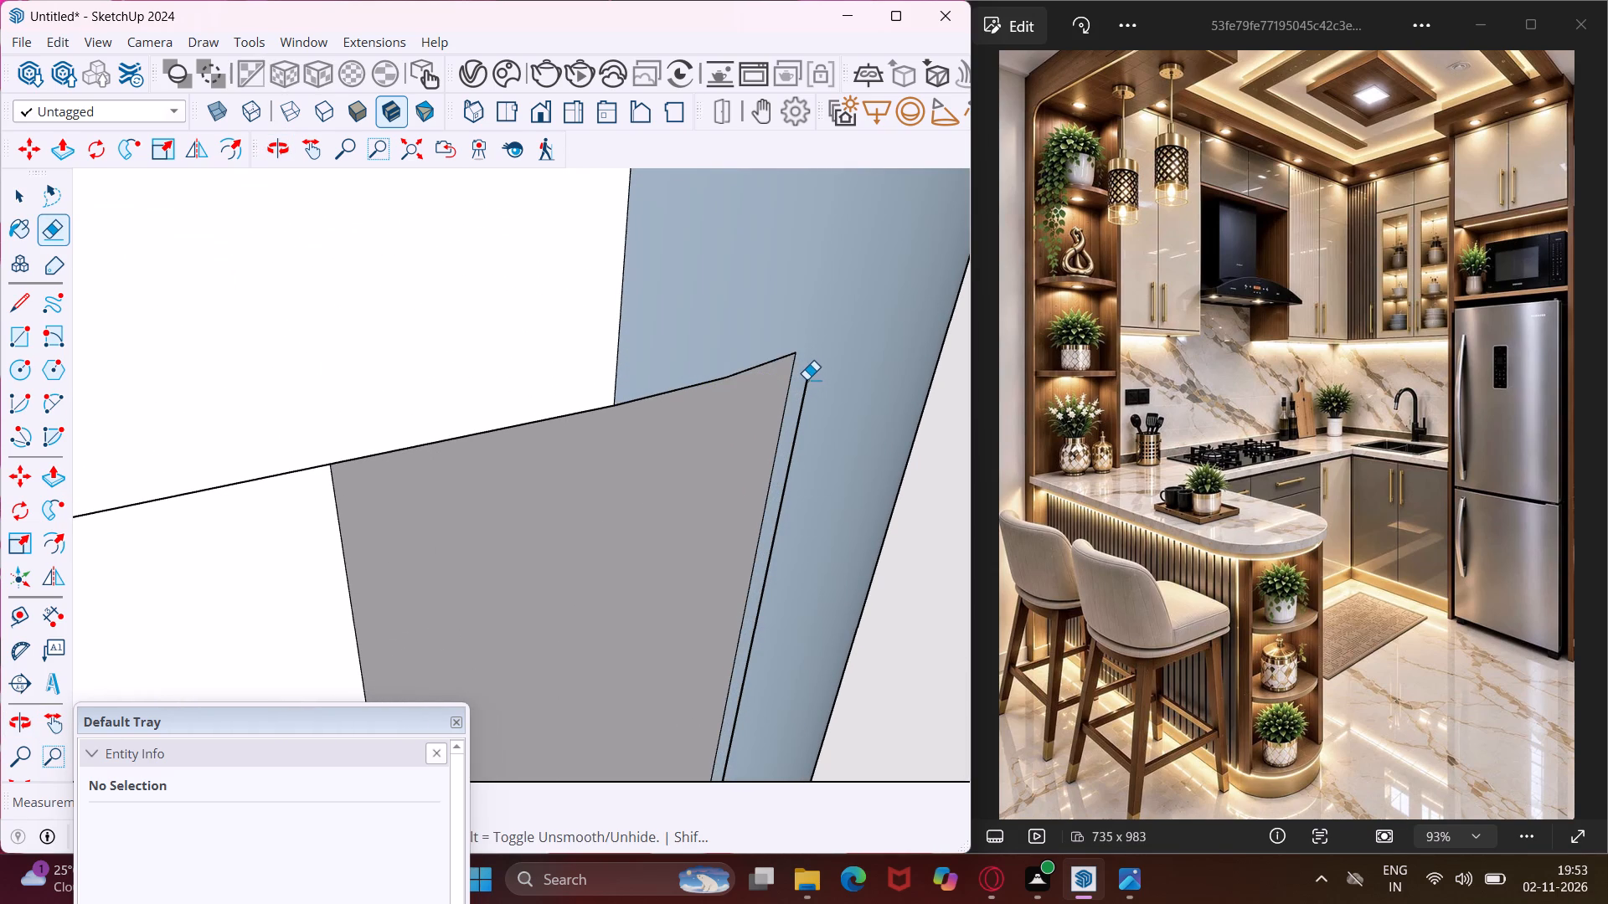
pyautogui.click(807, 383)
pyautogui.scroll(-13, 806, 333)
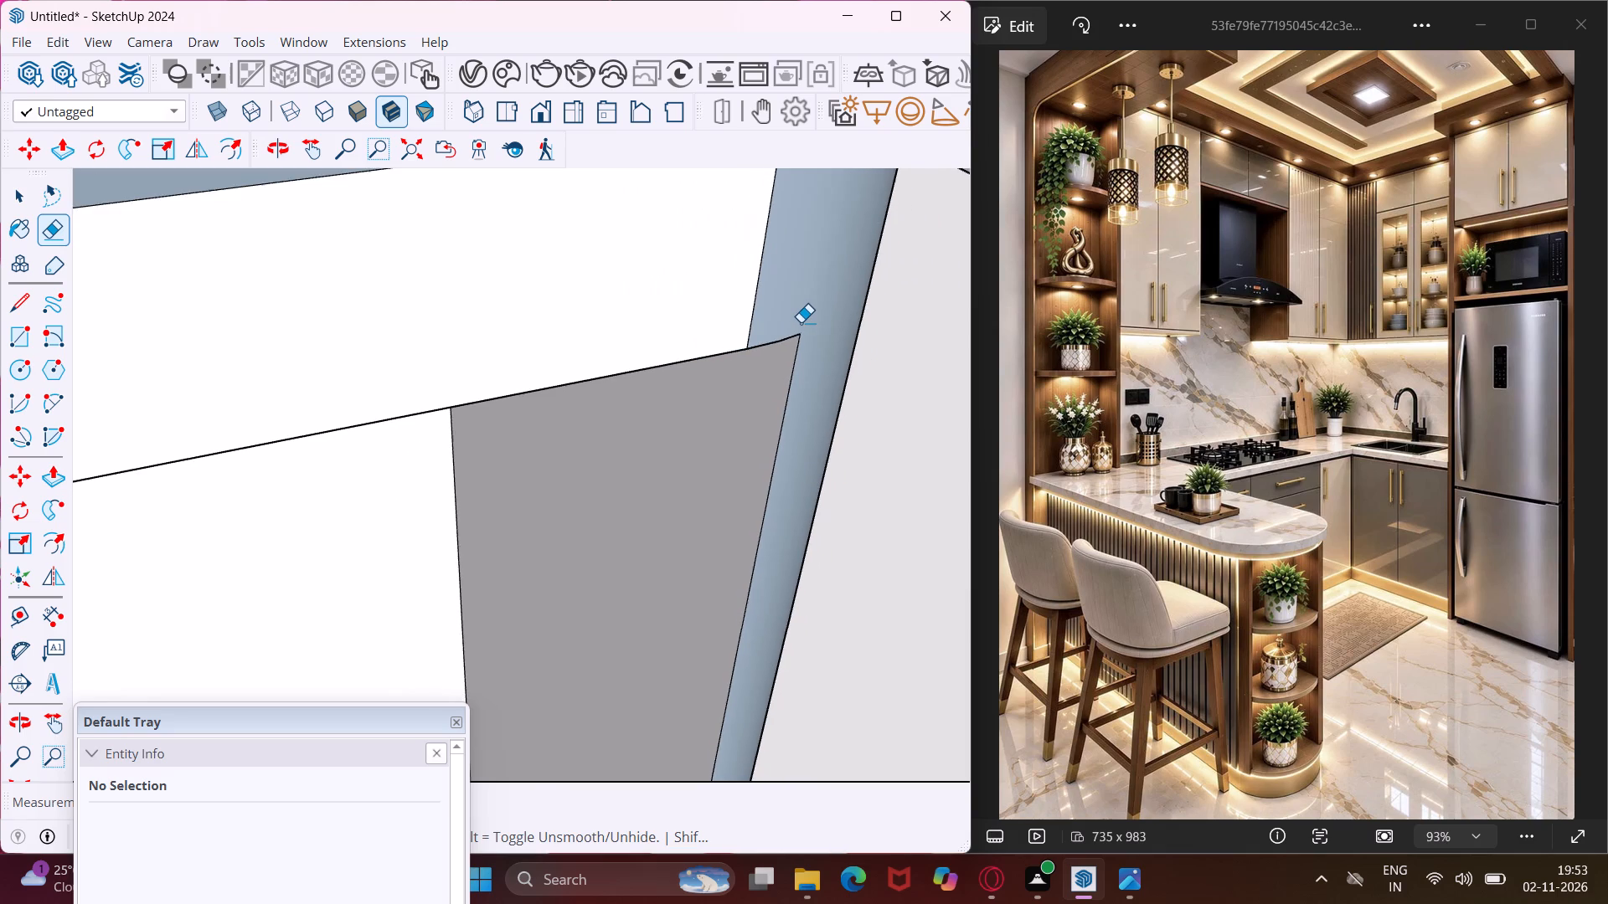
pyautogui.scroll(-16, 801, 322)
pyautogui.scroll(-13, 801, 334)
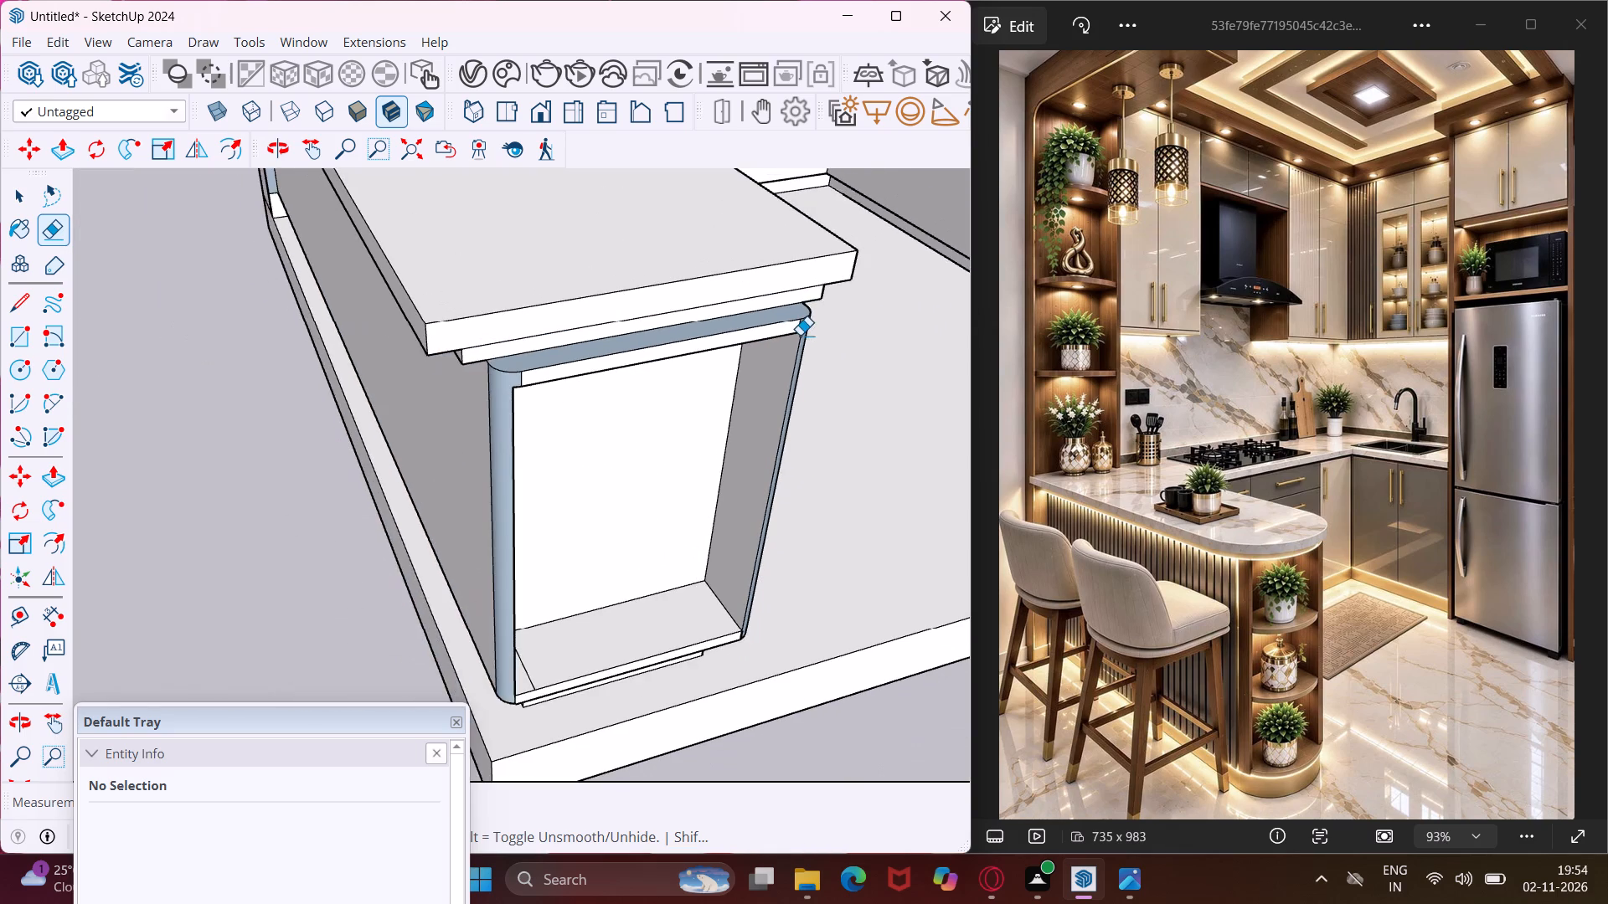
pyautogui.scroll(-3, 800, 335)
pyautogui.press('Escape')
pyautogui.press('space')
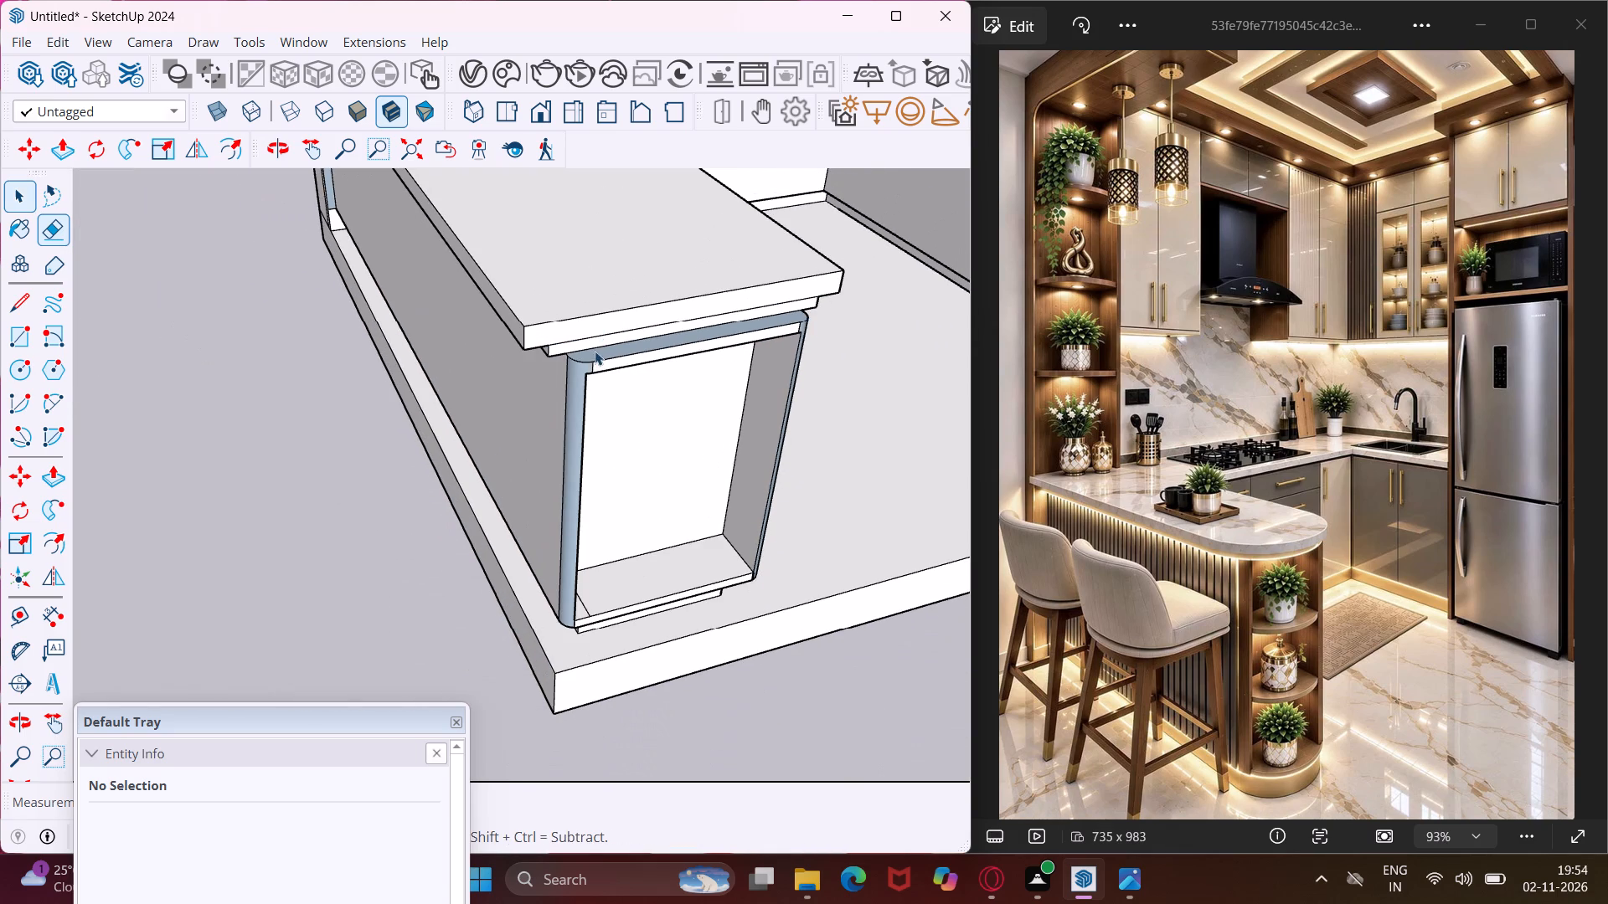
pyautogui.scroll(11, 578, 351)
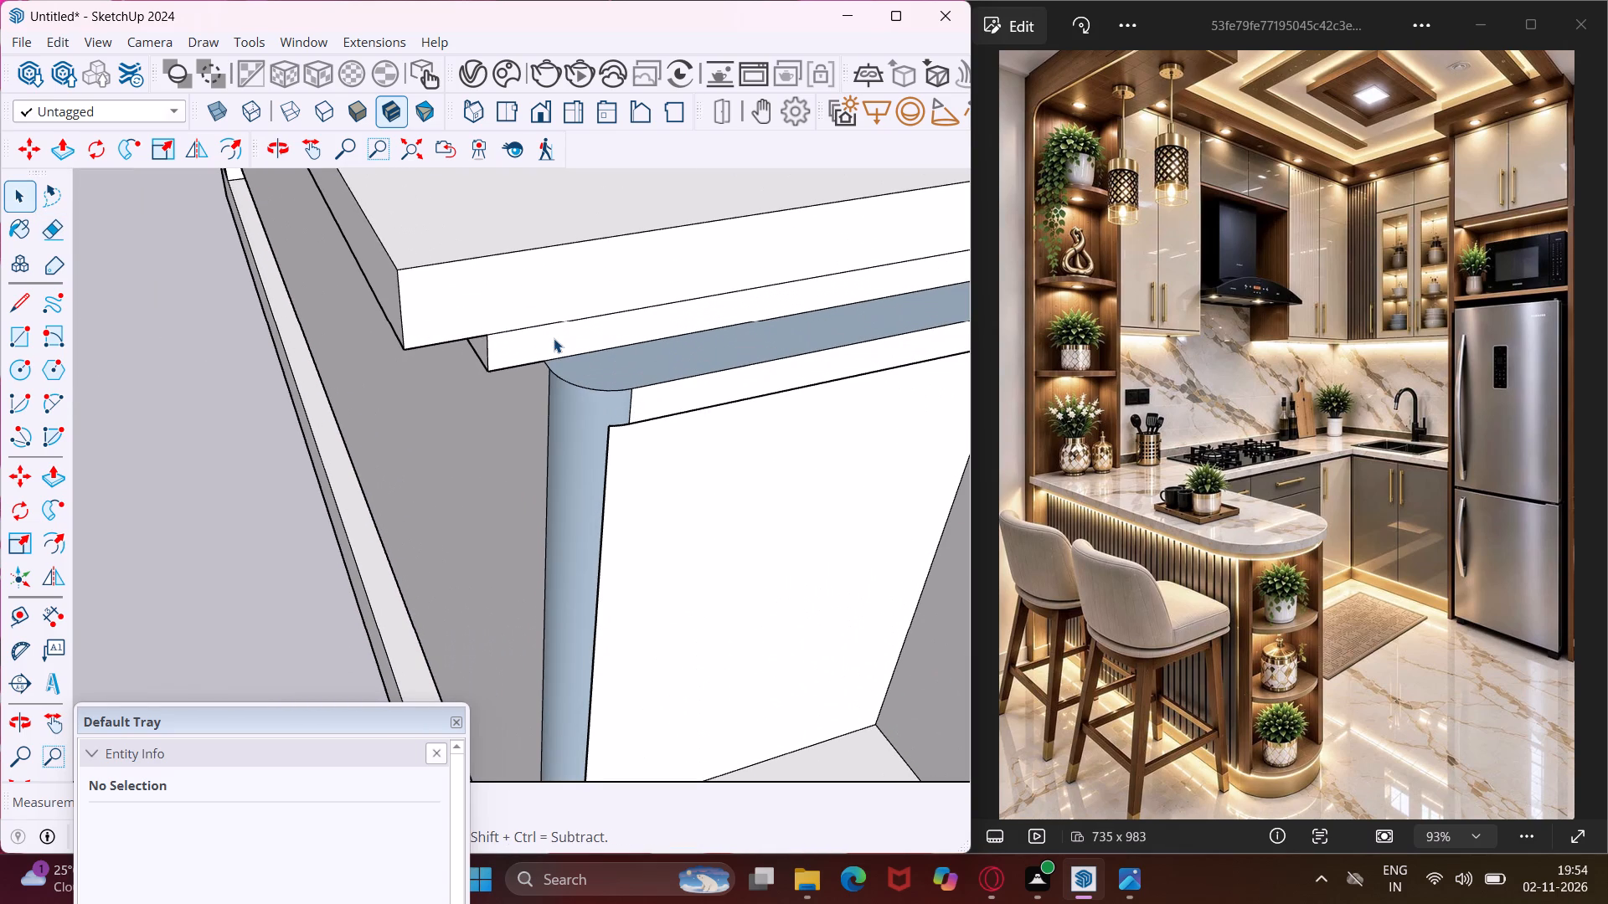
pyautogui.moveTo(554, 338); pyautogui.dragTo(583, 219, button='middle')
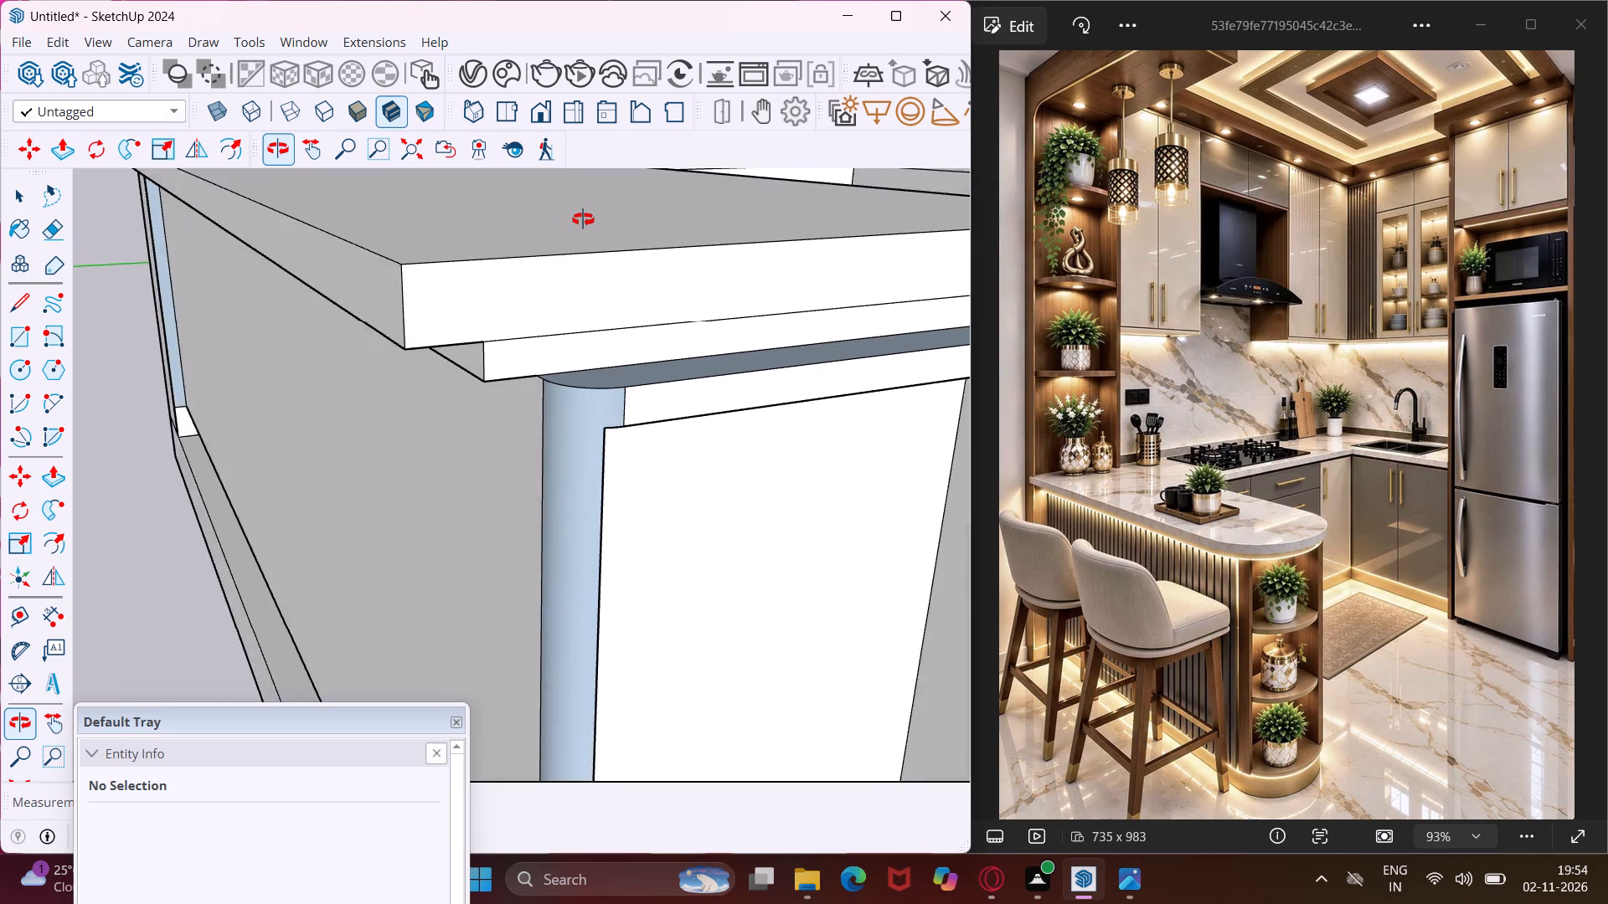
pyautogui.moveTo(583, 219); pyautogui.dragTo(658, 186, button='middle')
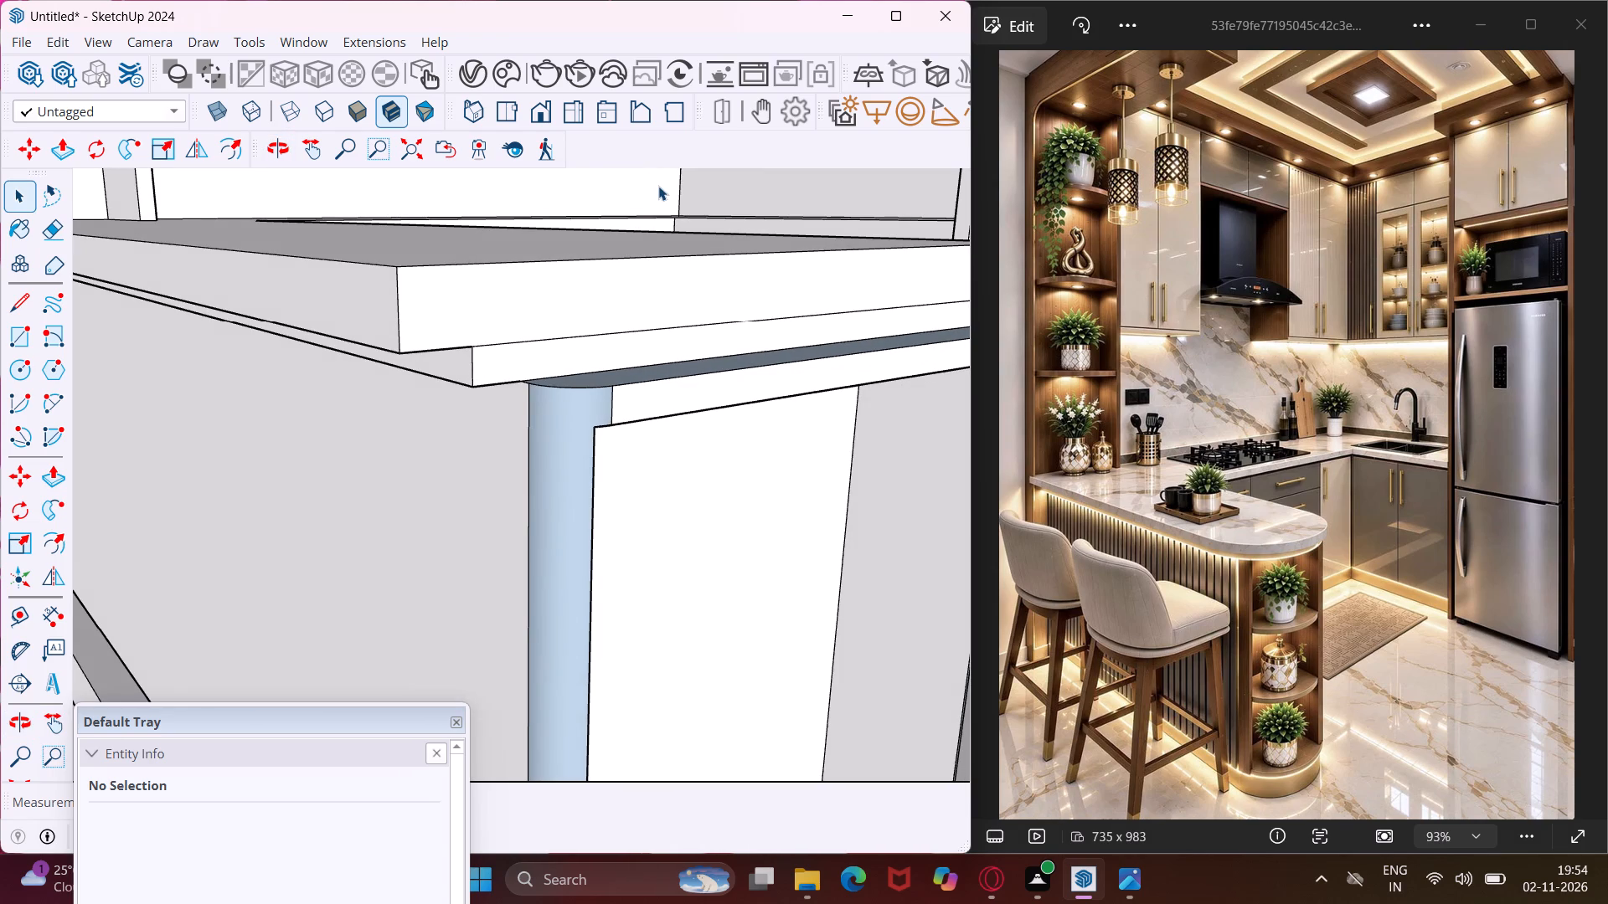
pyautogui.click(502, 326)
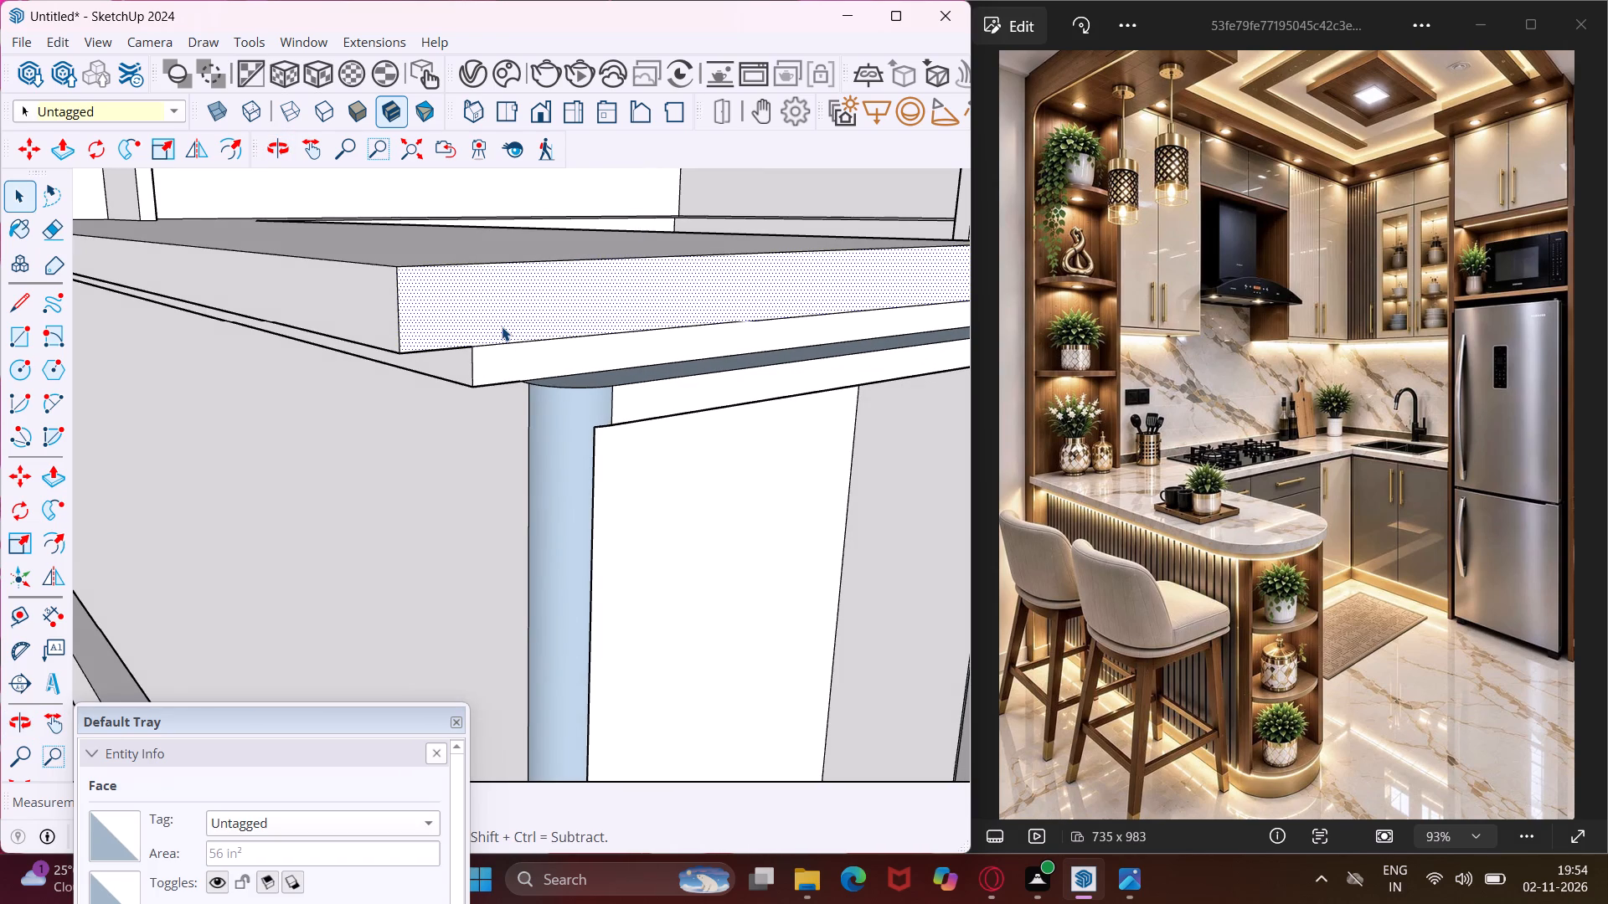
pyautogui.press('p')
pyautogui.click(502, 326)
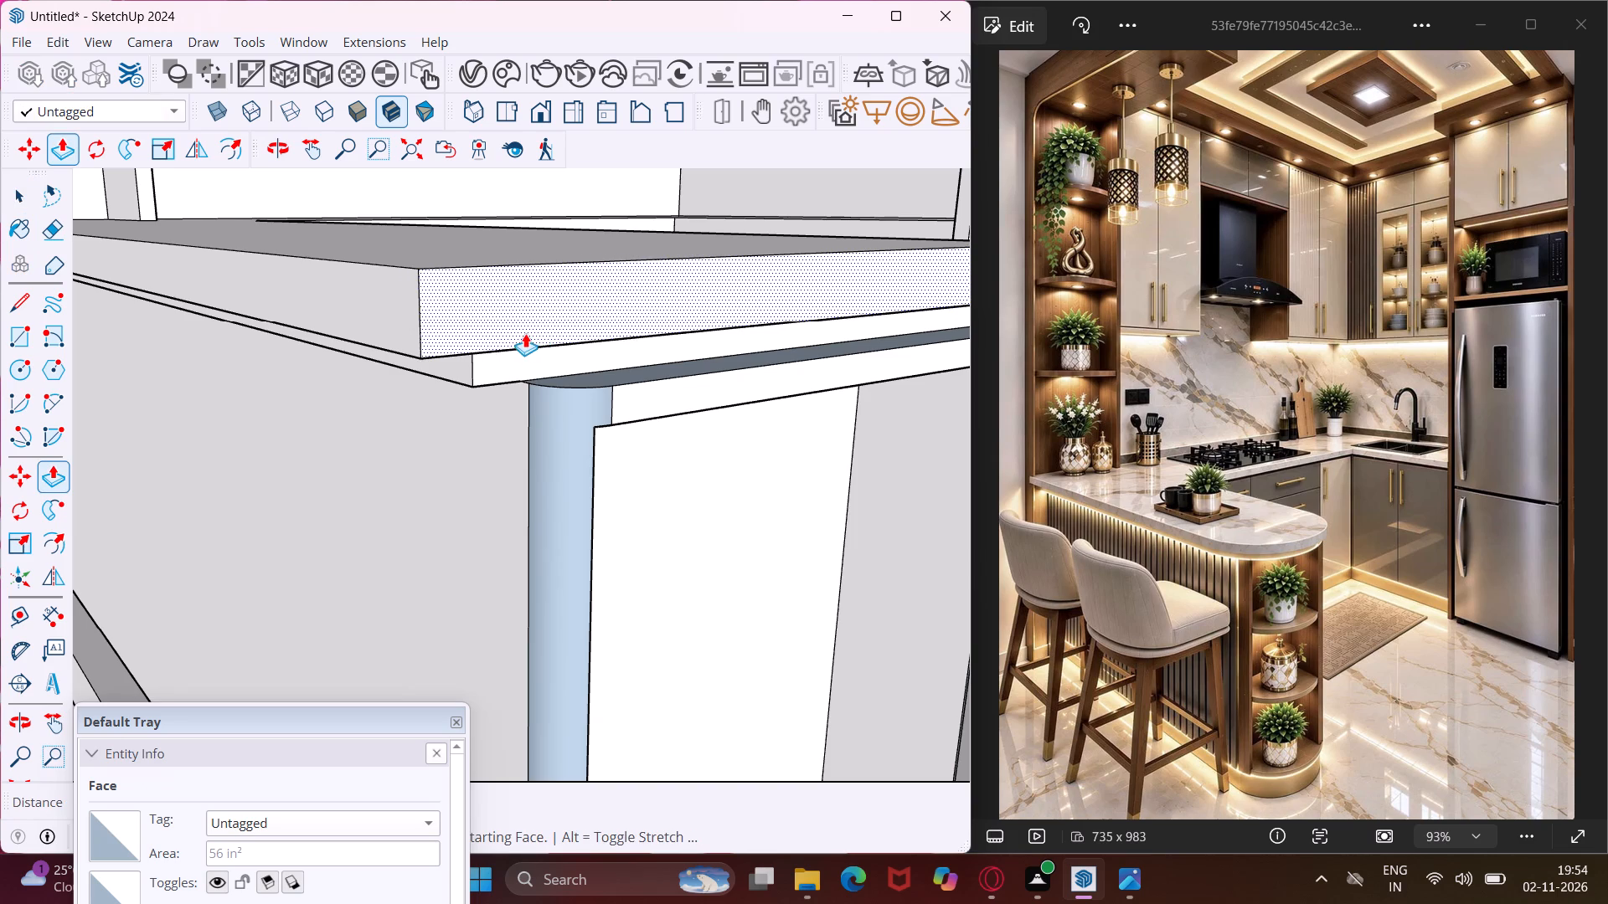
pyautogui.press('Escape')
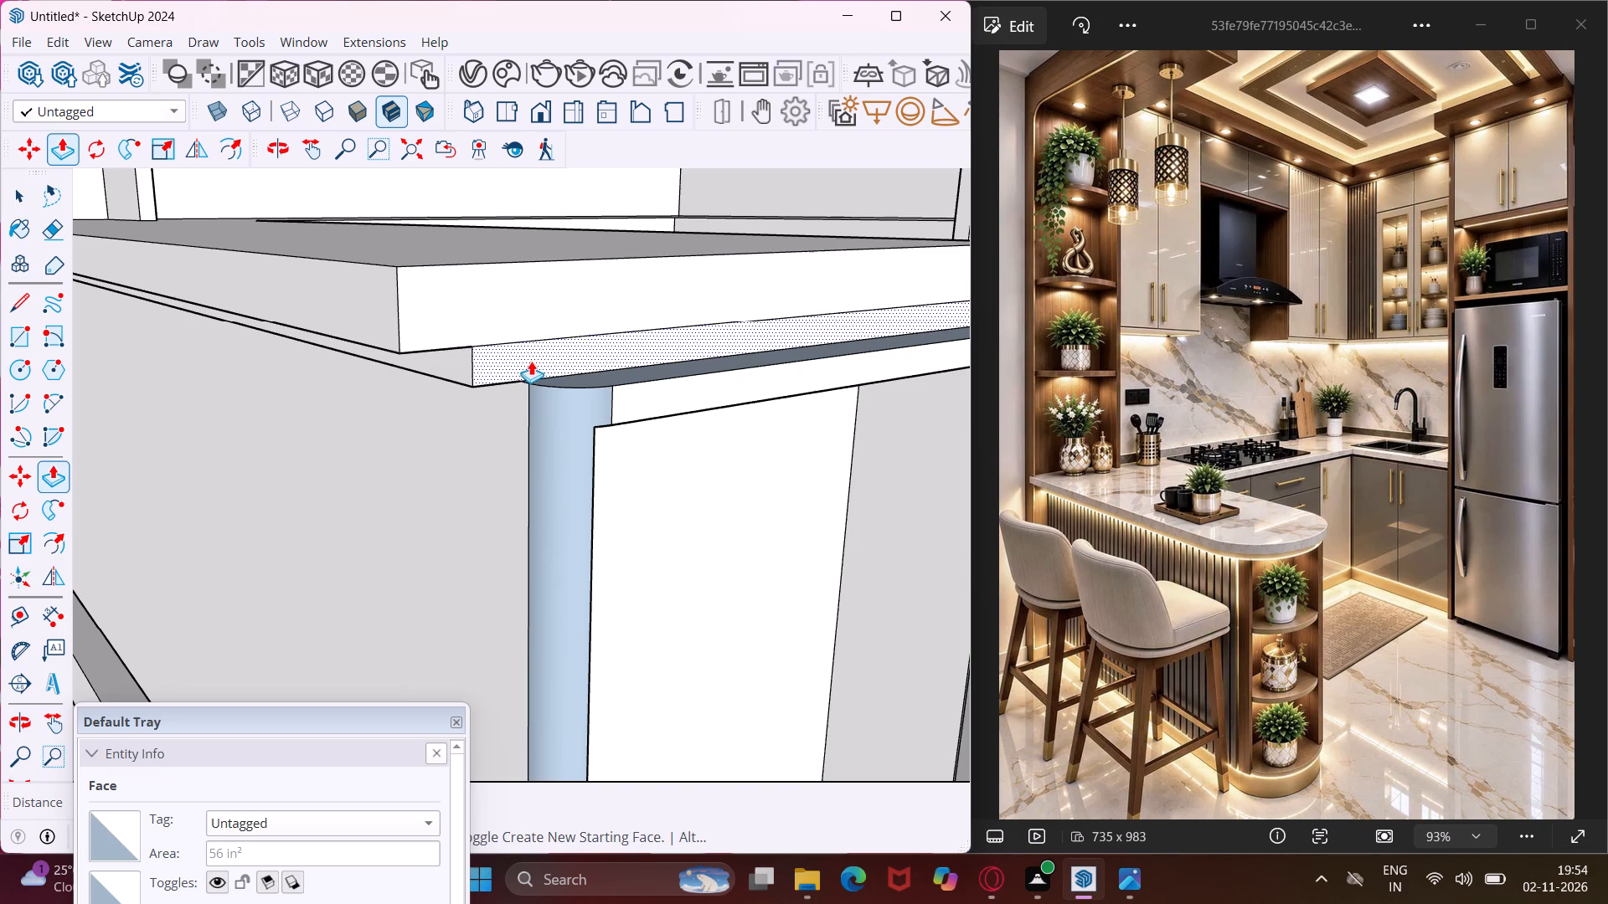
# Pull the end face of the strip beneath the countertop slightly outward above the niche opening.
pyautogui.click(523, 365)
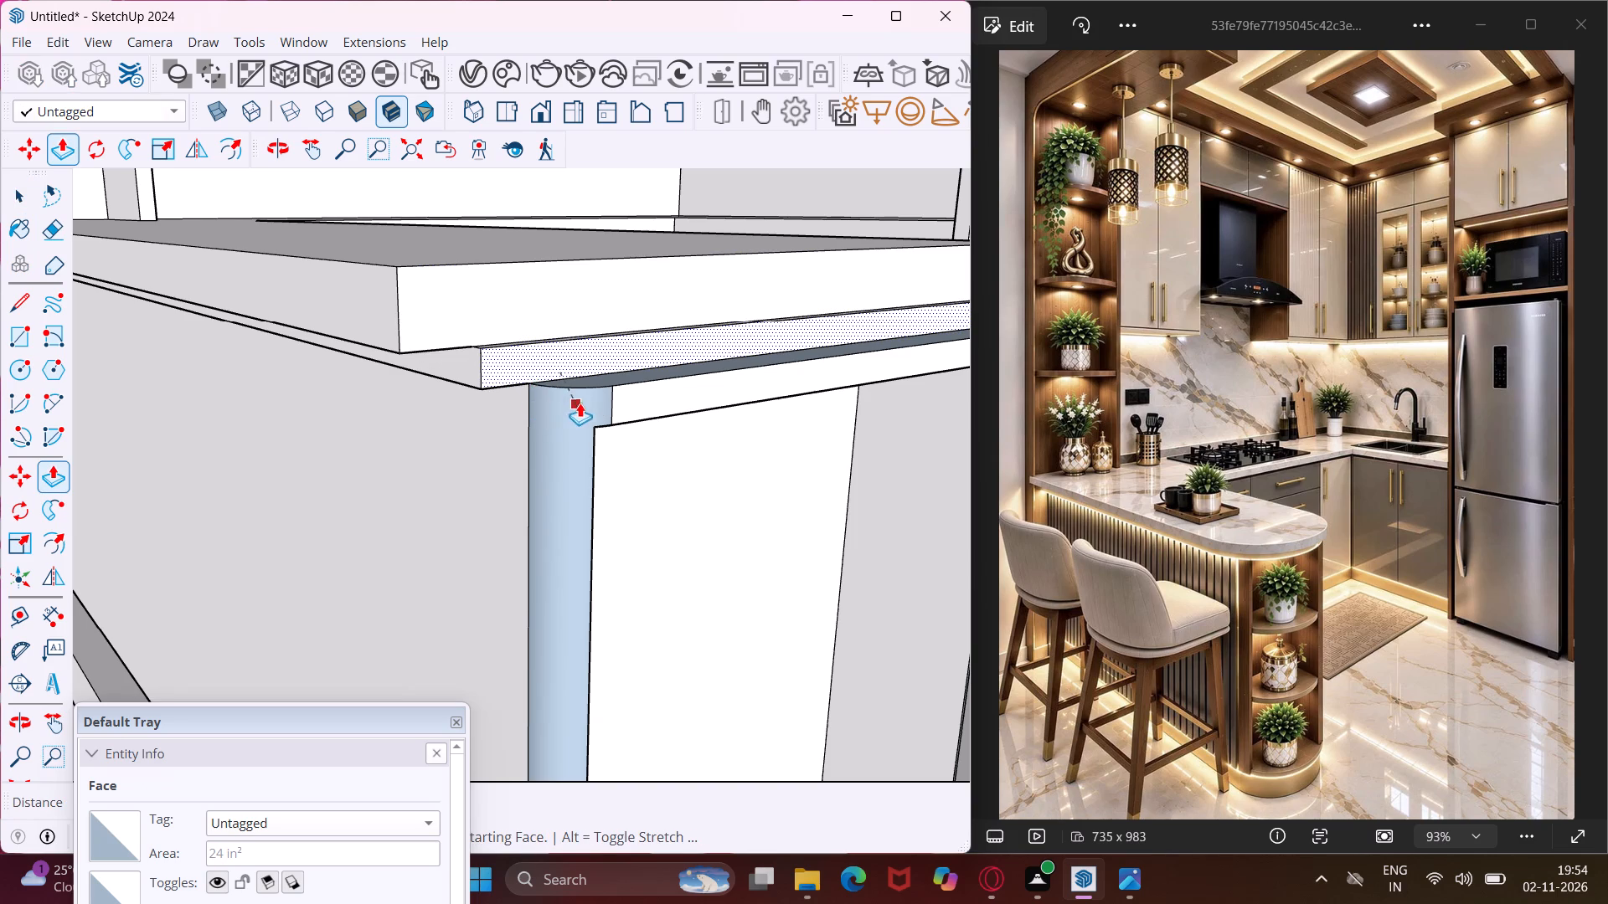
pyautogui.click(624, 391)
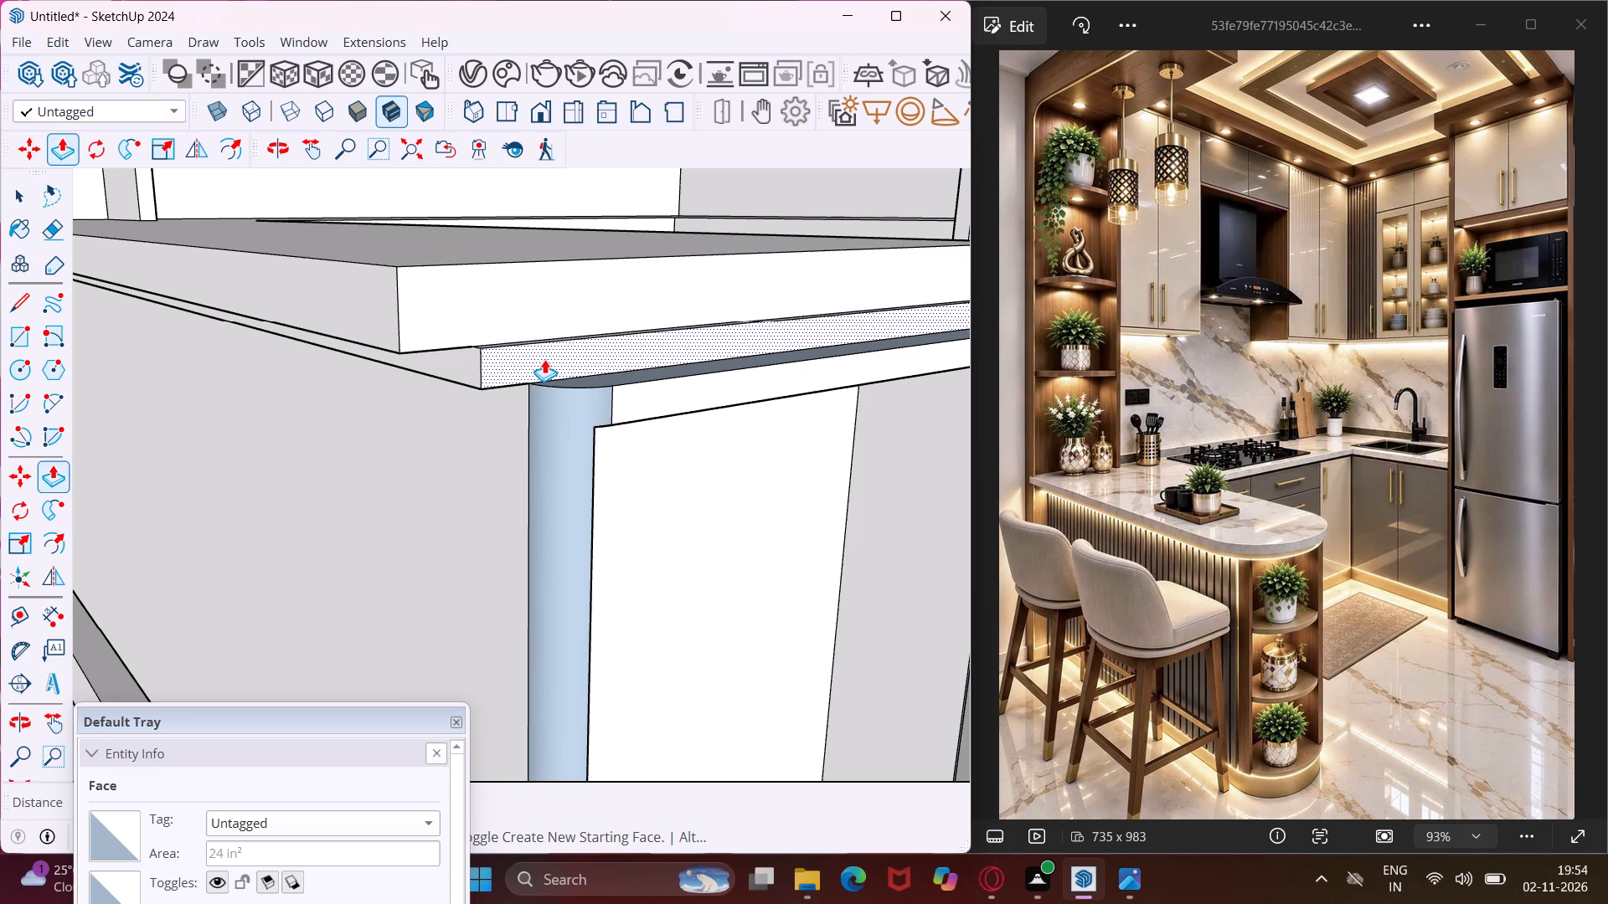
# Extend the countertop's end face outward so the top overhangs the strip above the niche opening.
pyautogui.click(456, 322)
pyautogui.scroll(-7, 491, 333)
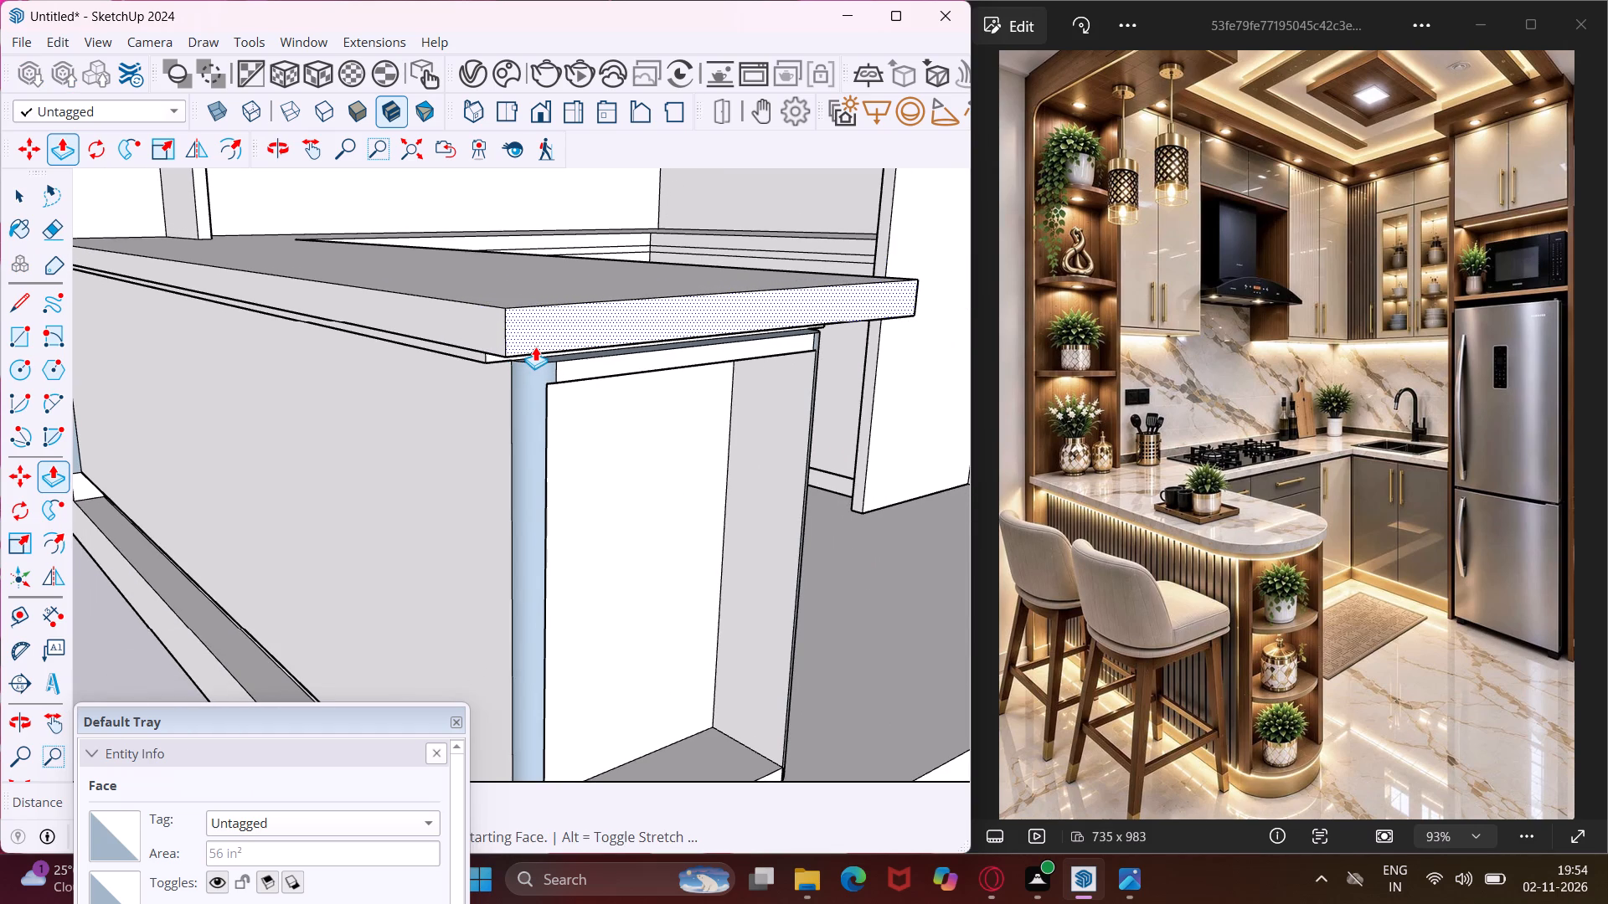
pyautogui.click(535, 347)
# Push the countertop's overhanging underside at the niche end down to the bottom edge of the strip beneath it.
pyautogui.scroll(4, 520, 364)
pyautogui.moveTo(508, 365); pyautogui.dragTo(477, 344, button='middle')
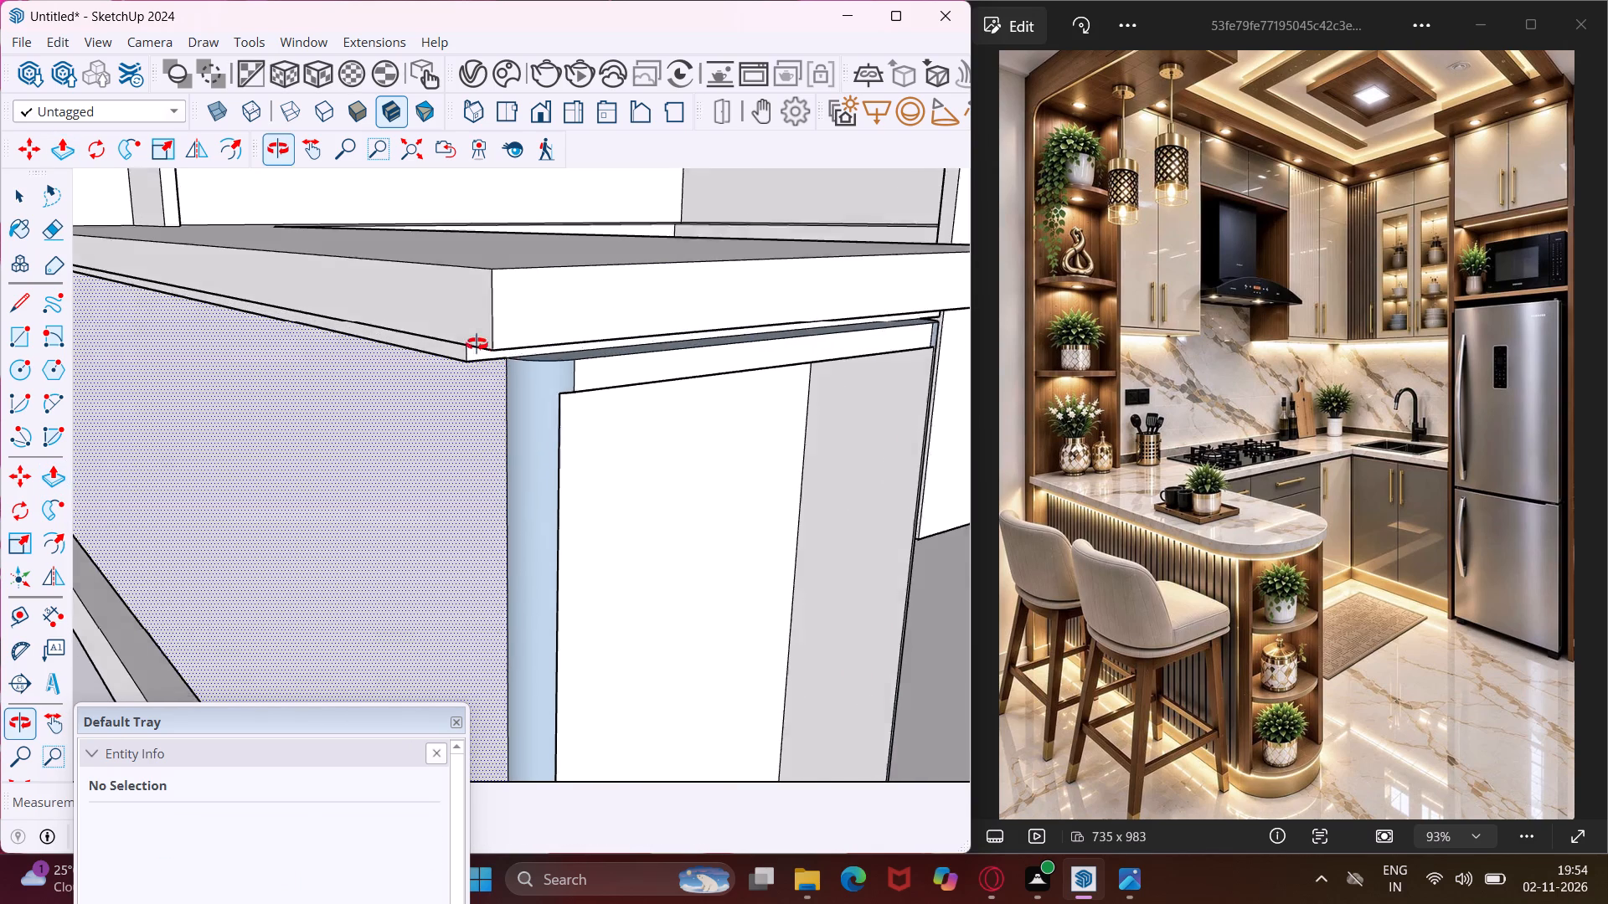
pyautogui.moveTo(477, 344); pyautogui.dragTo(431, 286, button='middle')
pyautogui.scroll(3, 461, 331)
pyautogui.click(460, 320)
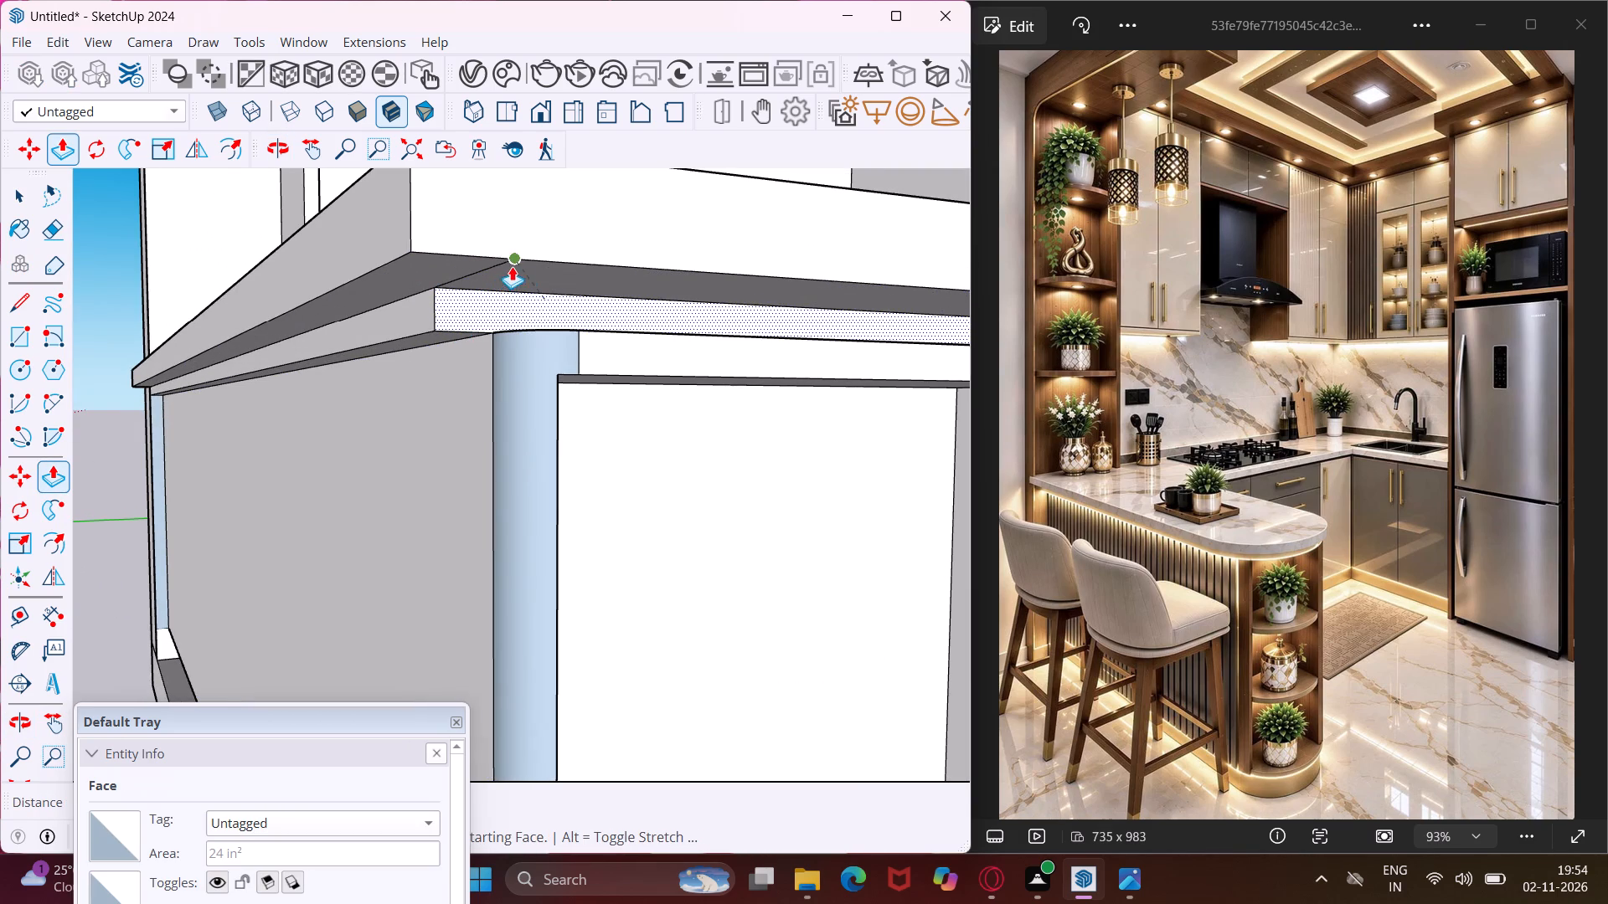
pyautogui.press('Escape')
pyautogui.click(525, 276)
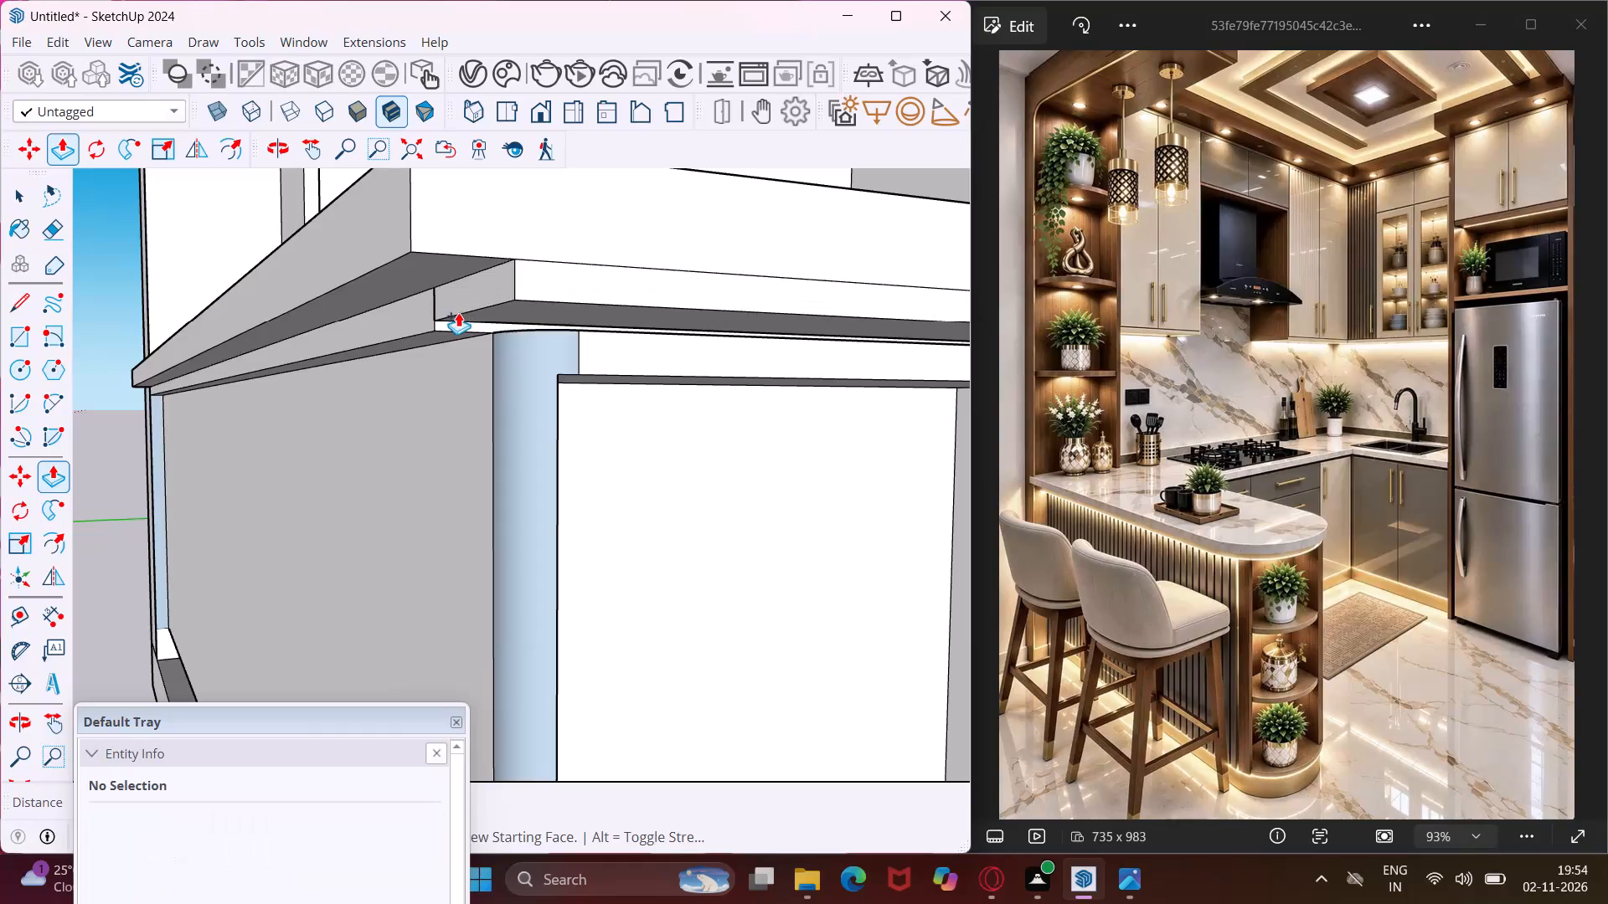
pyautogui.click(422, 334)
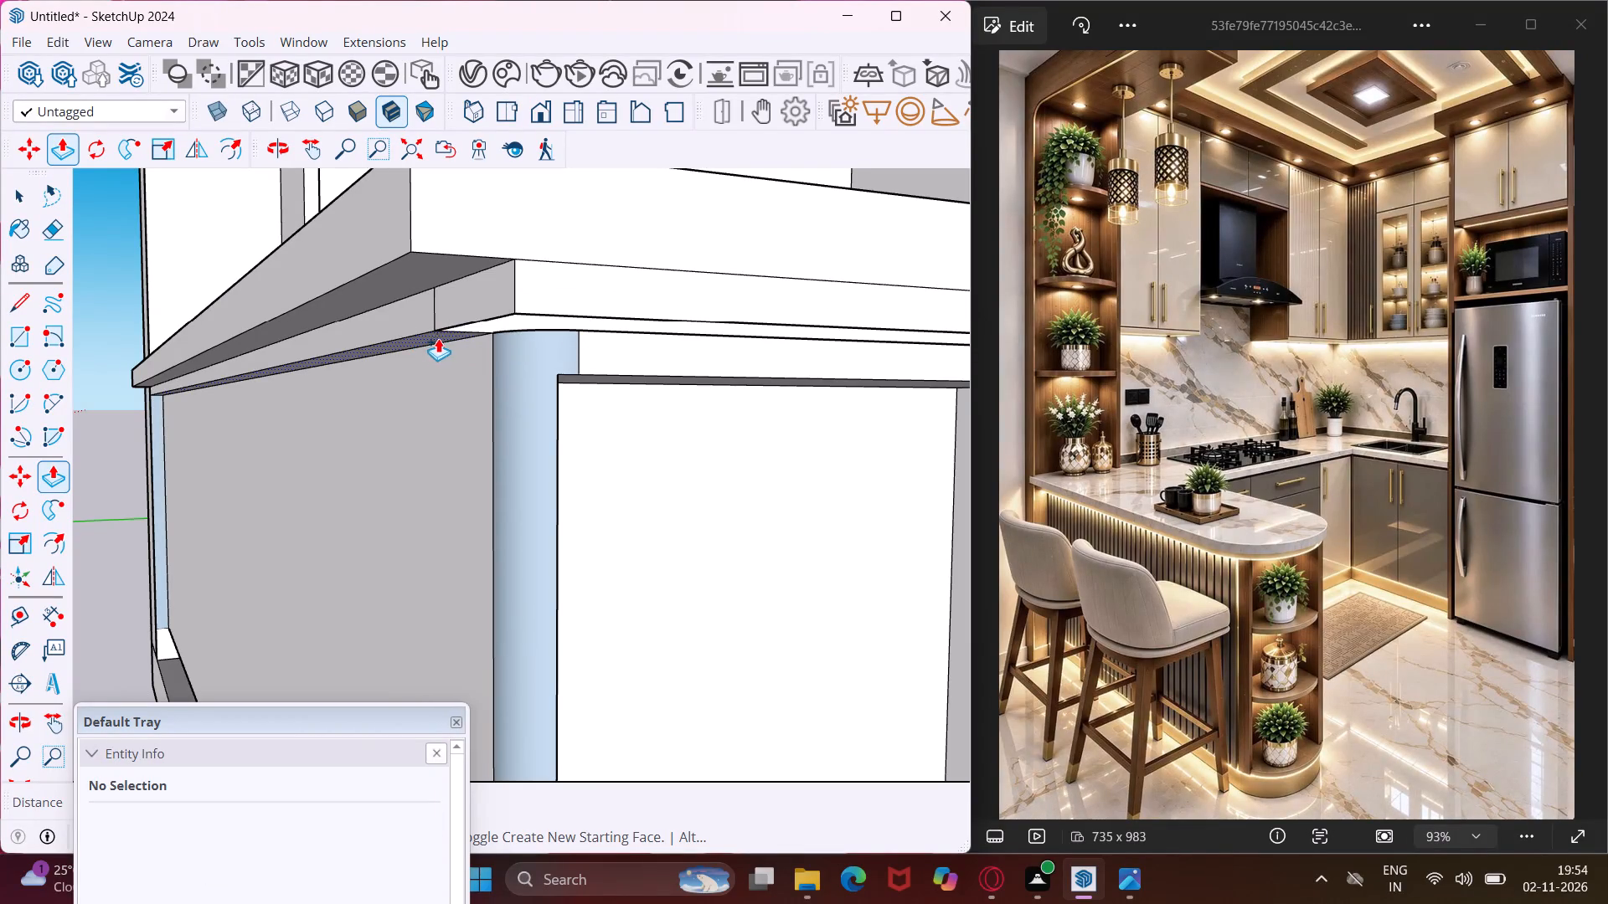
# Push the lowered overhang's end face back so the strip sits recessed beneath the countertop's end edge.
pyautogui.moveTo(486, 284); pyautogui.dragTo(493, 357, button='middle')
pyautogui.scroll(3, 530, 321)
pyautogui.click(530, 319)
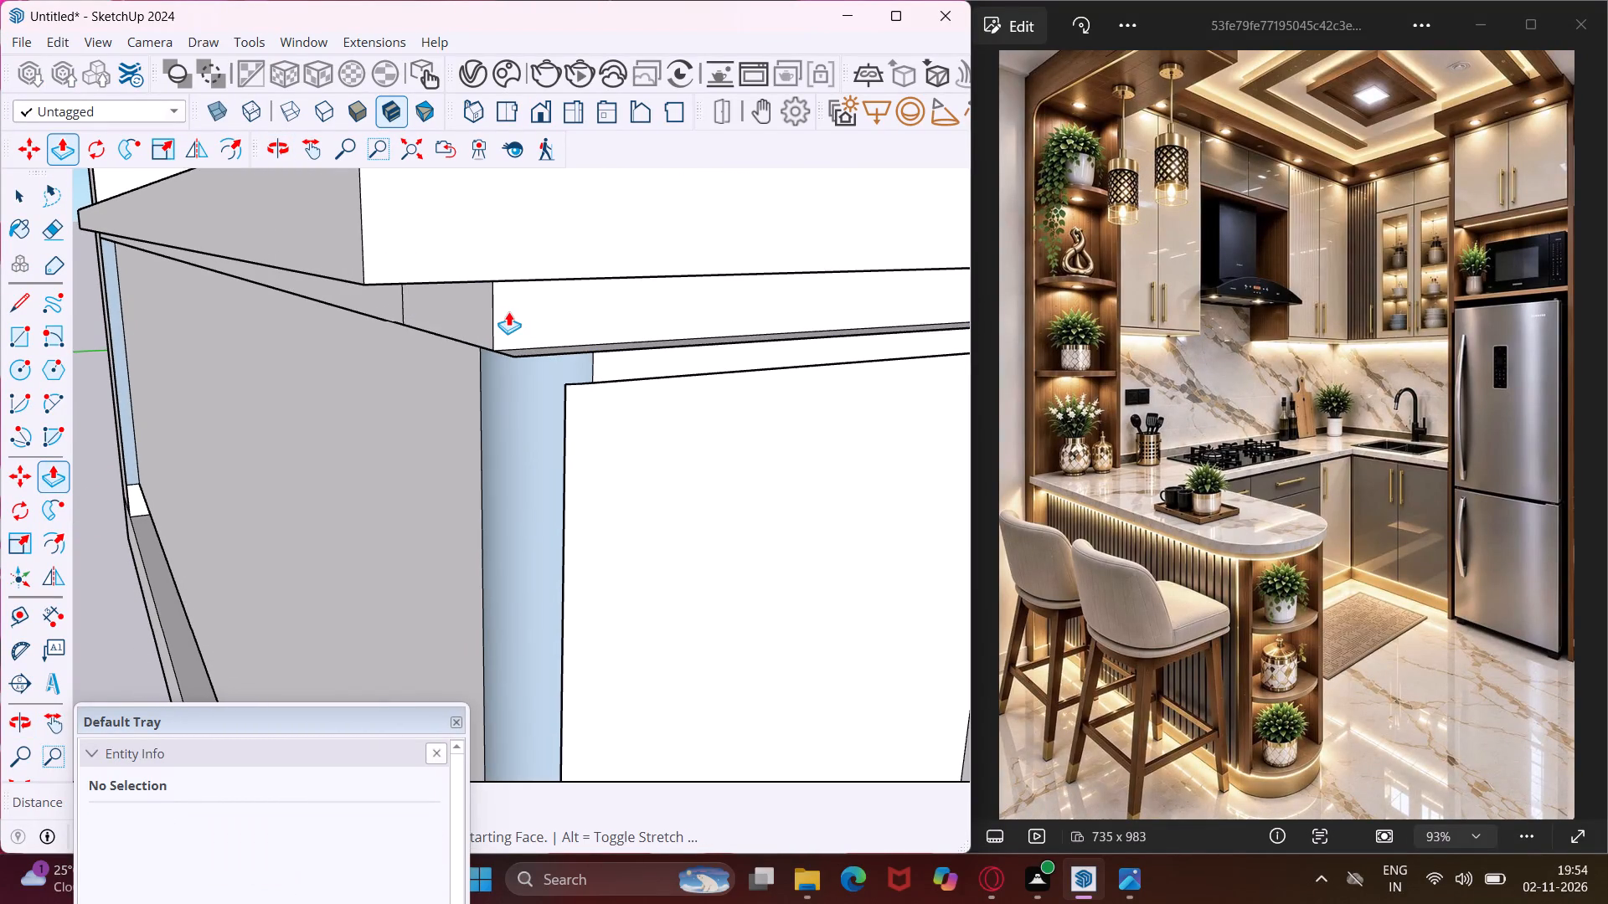
pyautogui.click(507, 311)
pyautogui.scroll(1, 507, 311)
pyautogui.moveTo(507, 311); pyautogui.dragTo(596, 434, button='middle')
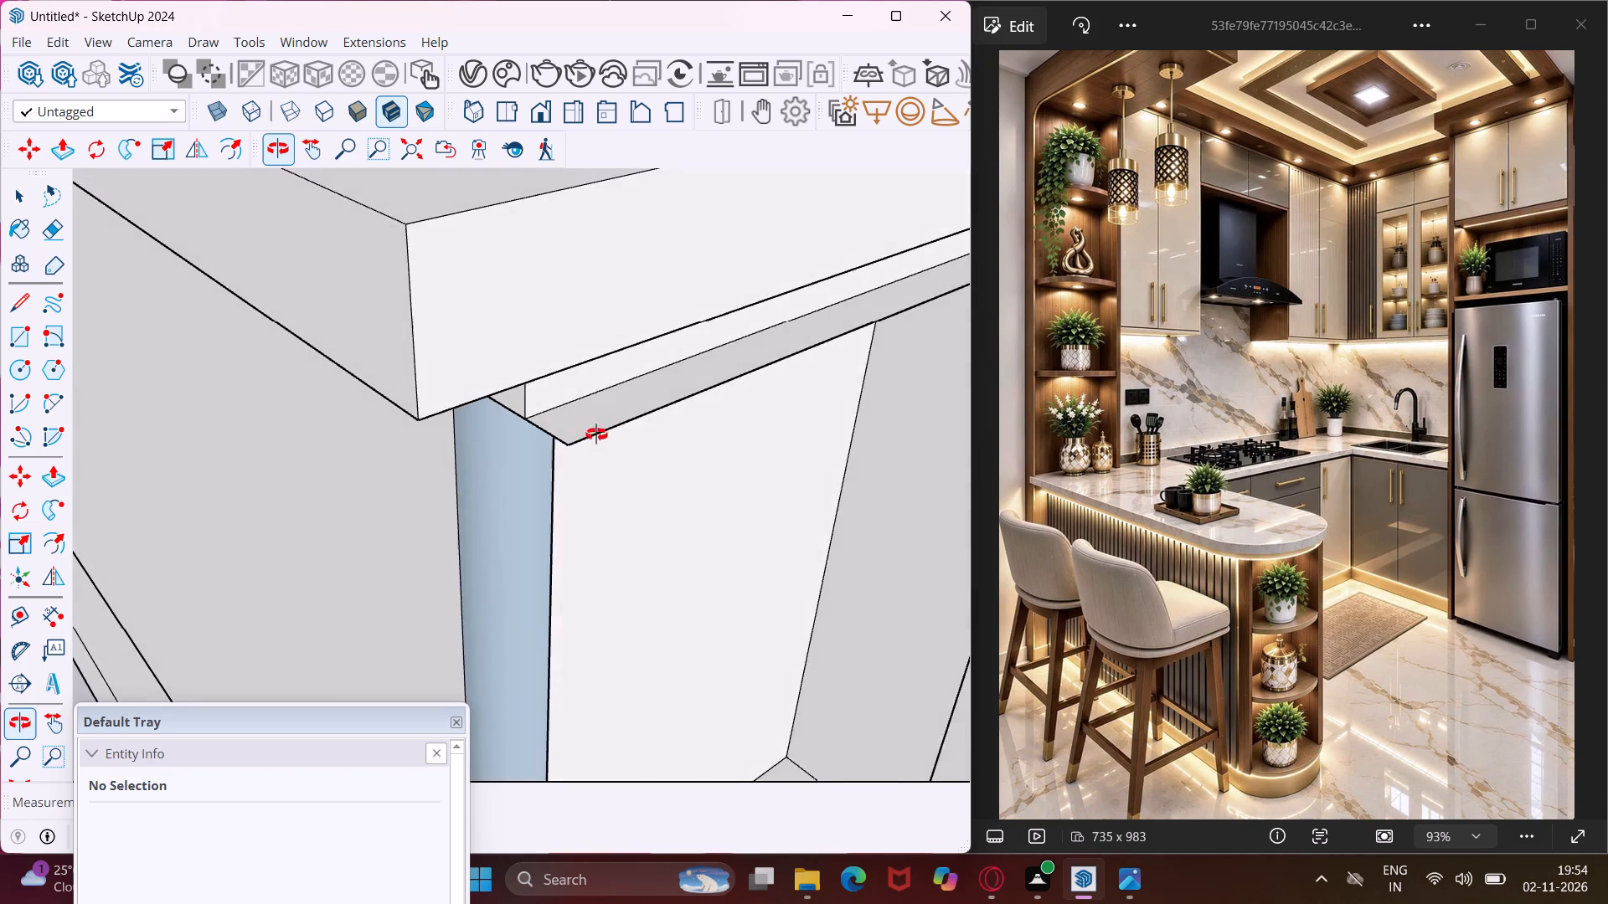
pyautogui.moveTo(596, 434); pyautogui.dragTo(605, 442, button='middle')
pyautogui.press('Escape')
pyautogui.press('space')
# Erase the leftover thin flange edges projecting from the strip's bottom at both corners of the niche end.
pyautogui.scroll(-6, 578, 443)
pyautogui.moveTo(578, 443); pyautogui.dragTo(769, 290, button='middle')
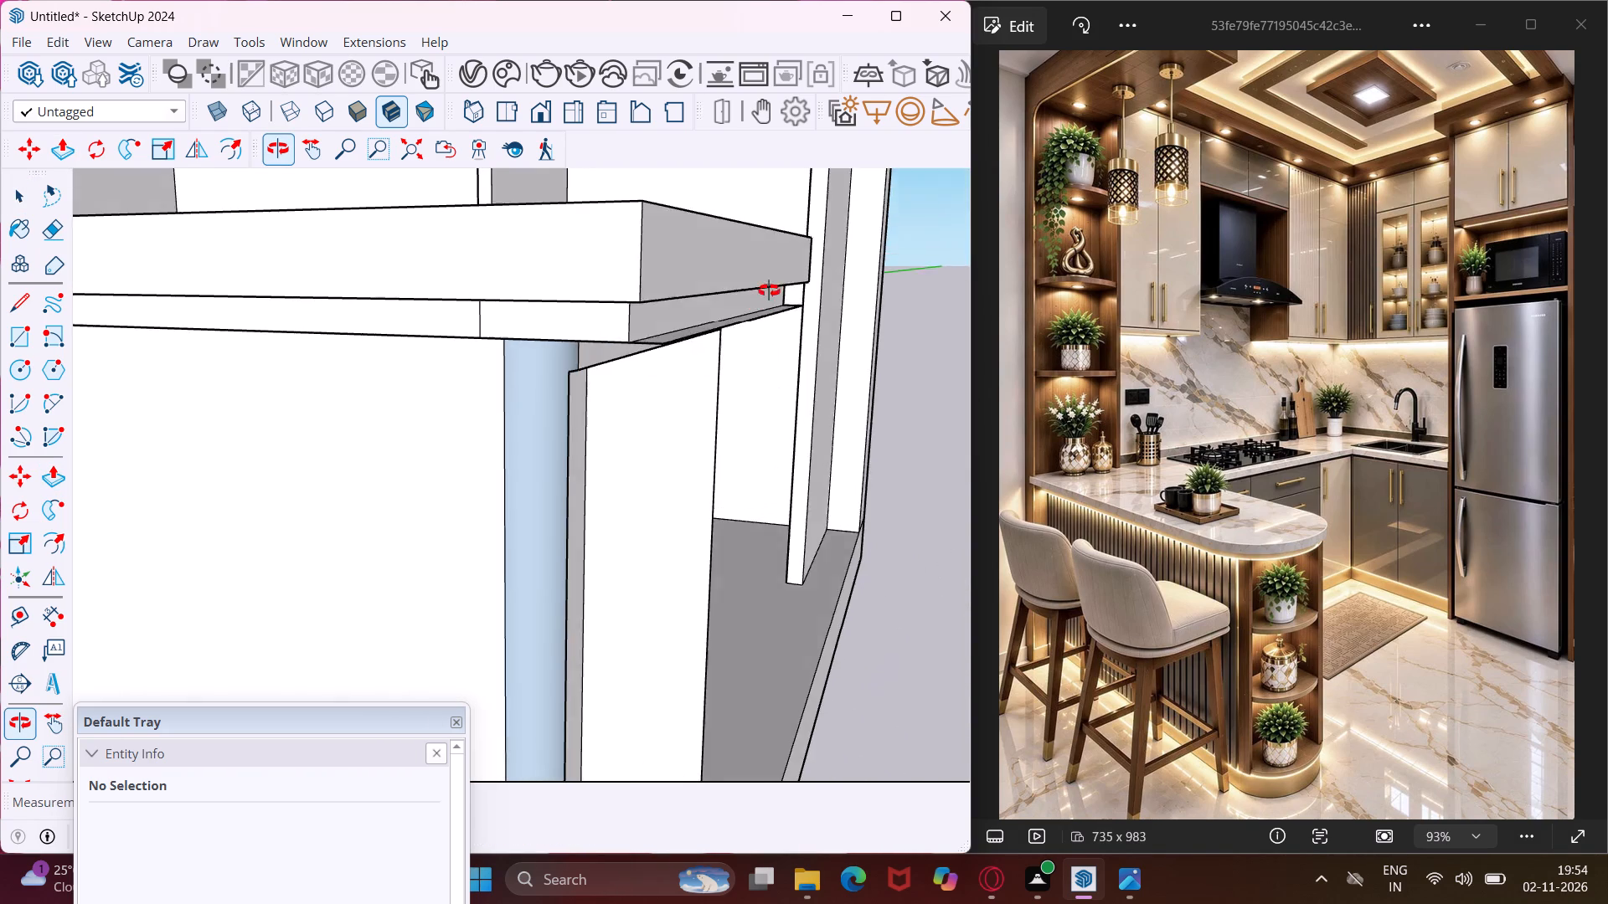
pyautogui.moveTo(769, 290); pyautogui.dragTo(773, 298, button='middle')
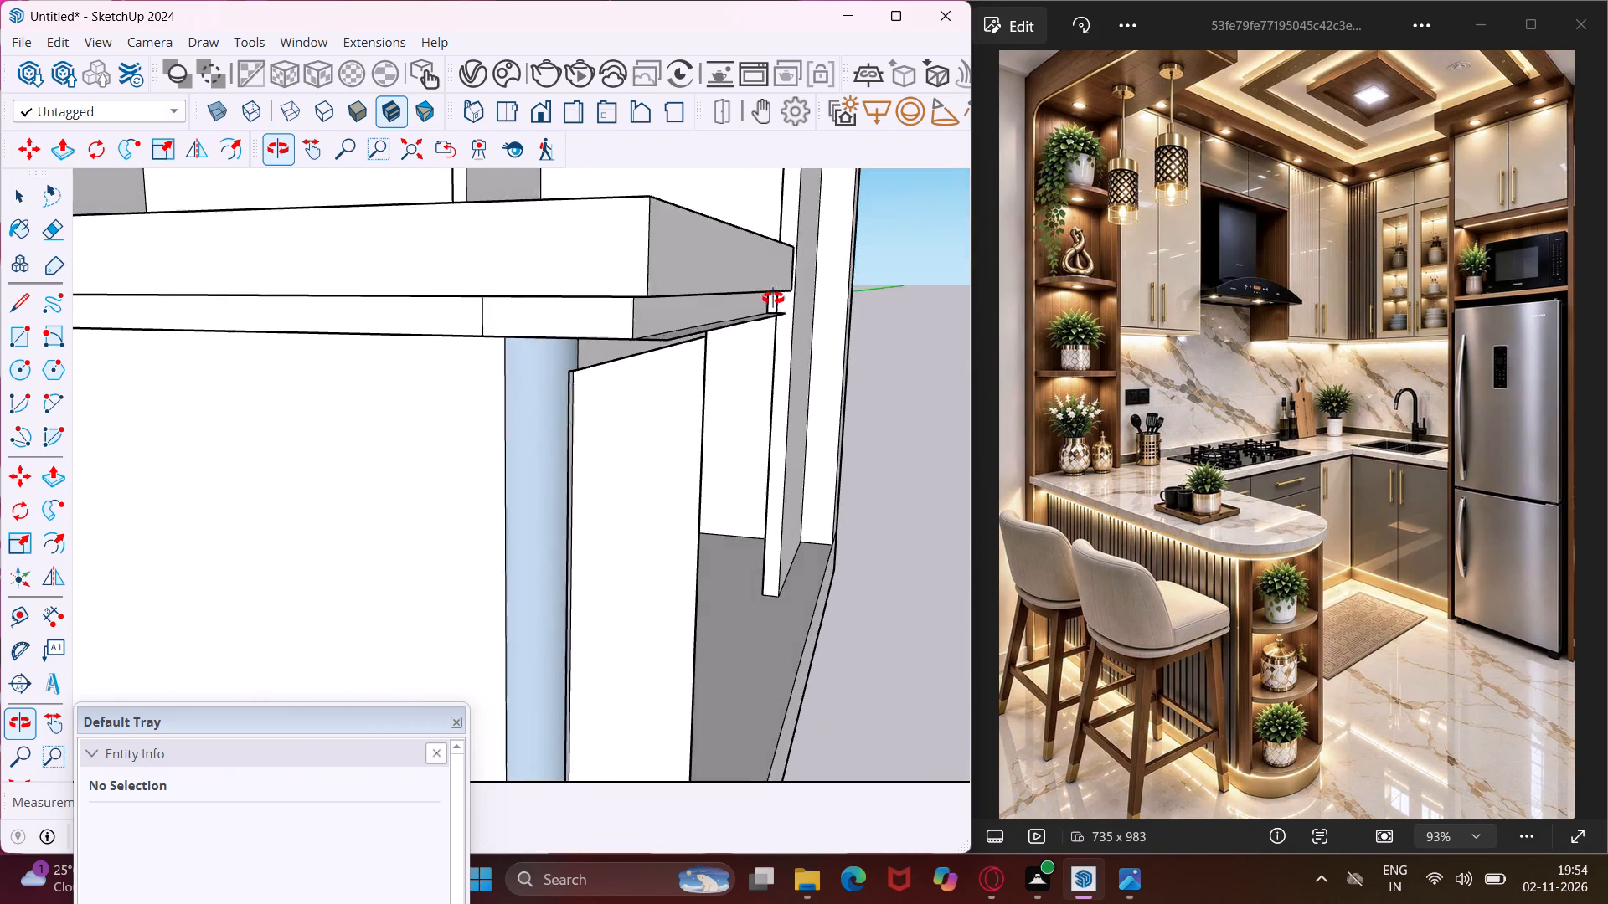
pyautogui.moveTo(773, 298); pyautogui.dragTo(772, 331, button='middle')
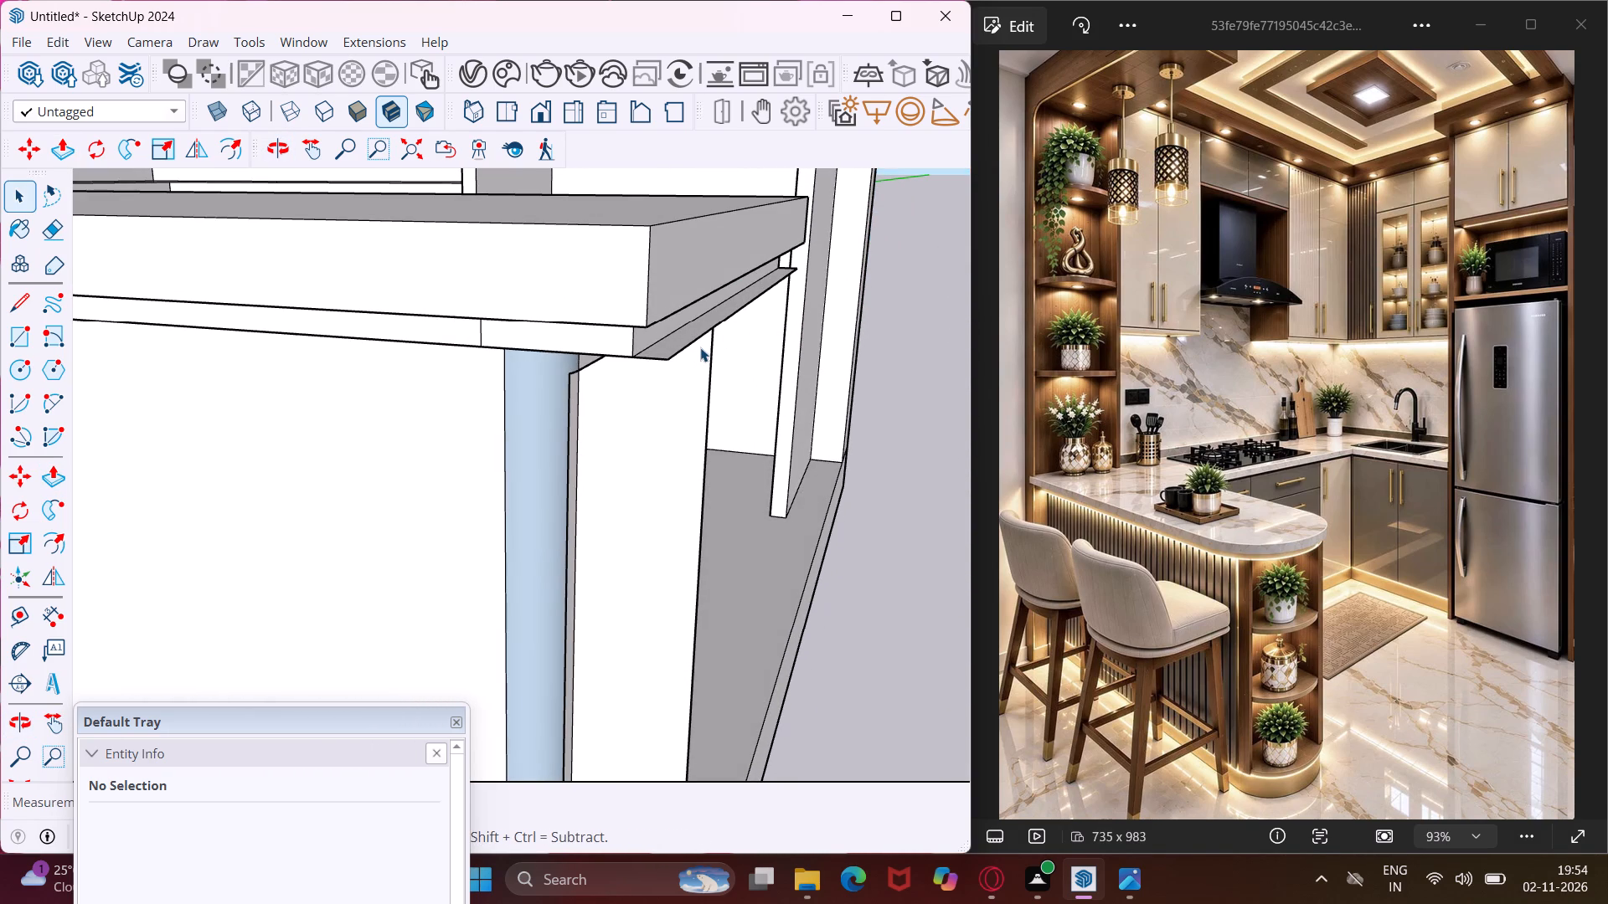
pyautogui.press('e')
pyautogui.click(688, 349)
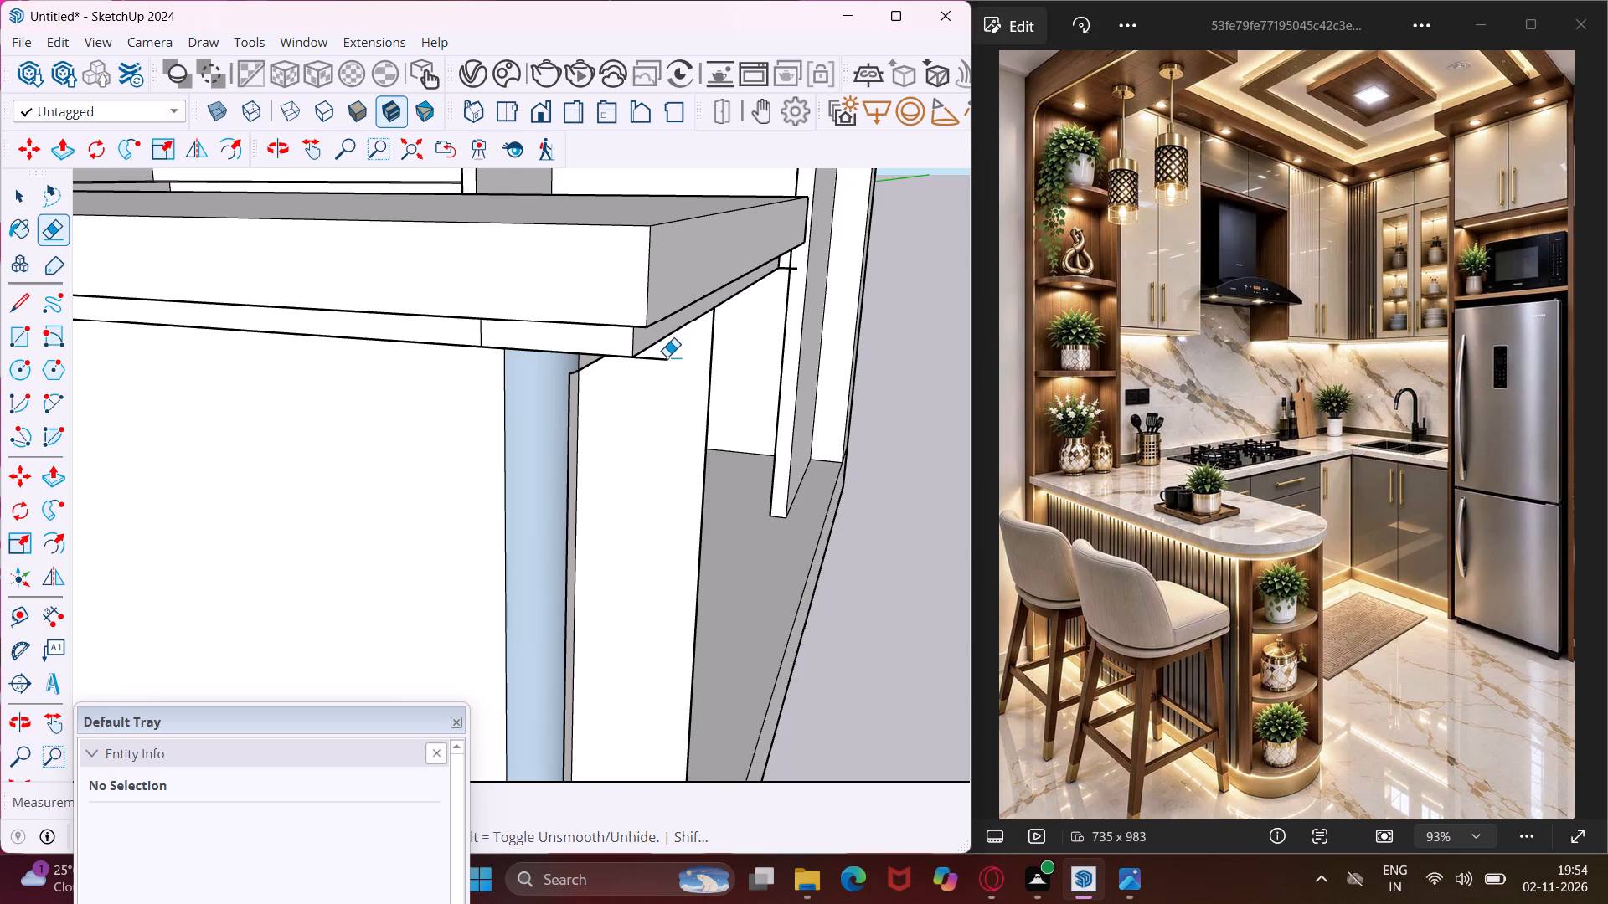
pyautogui.click(662, 358)
pyautogui.scroll(3, 784, 269)
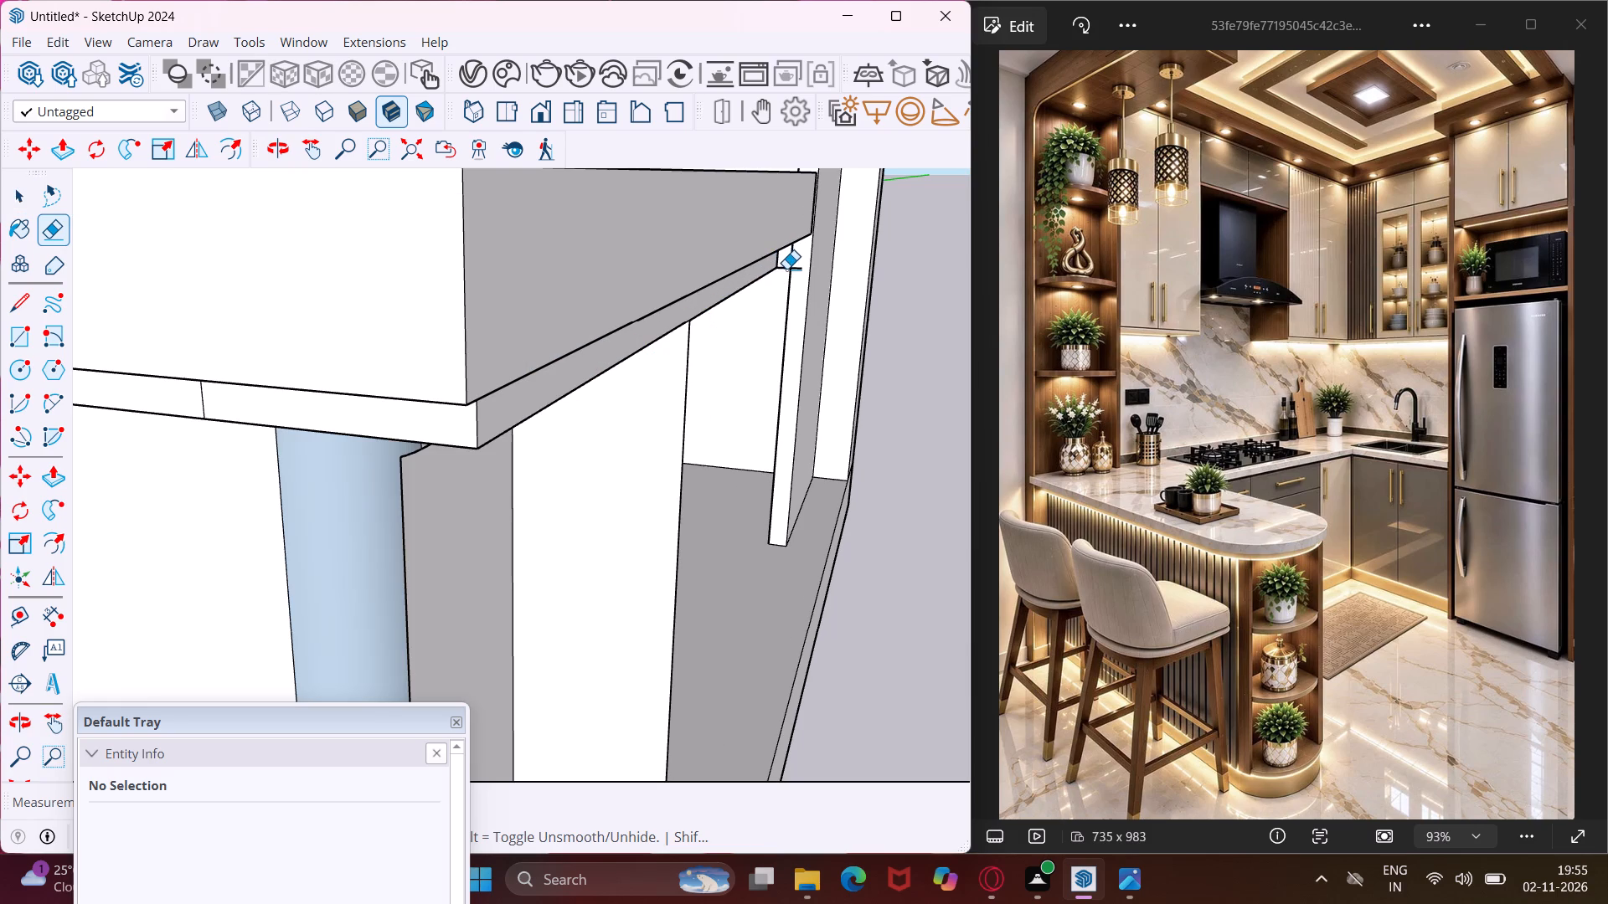
pyautogui.click(788, 269)
pyautogui.press('Escape')
pyautogui.press('space')
# Push the recessed strip's end face beneath the countertop back toward the cabinet.
pyautogui.moveTo(523, 414); pyautogui.dragTo(540, 323, button='middle')
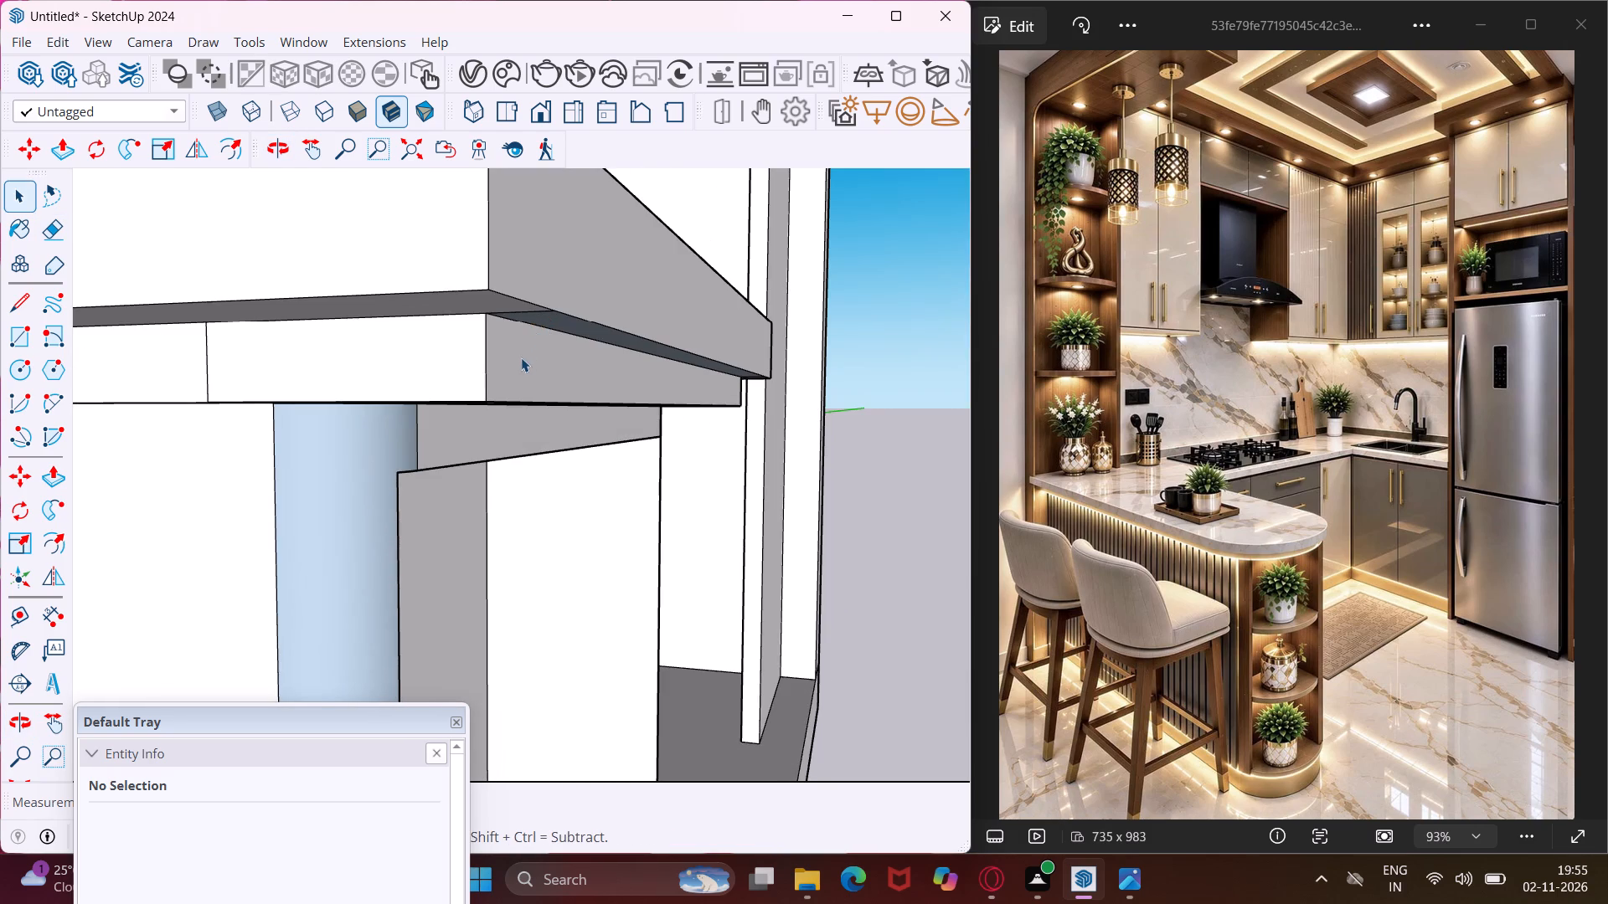
pyautogui.scroll(-5, 521, 357)
pyautogui.click(521, 357)
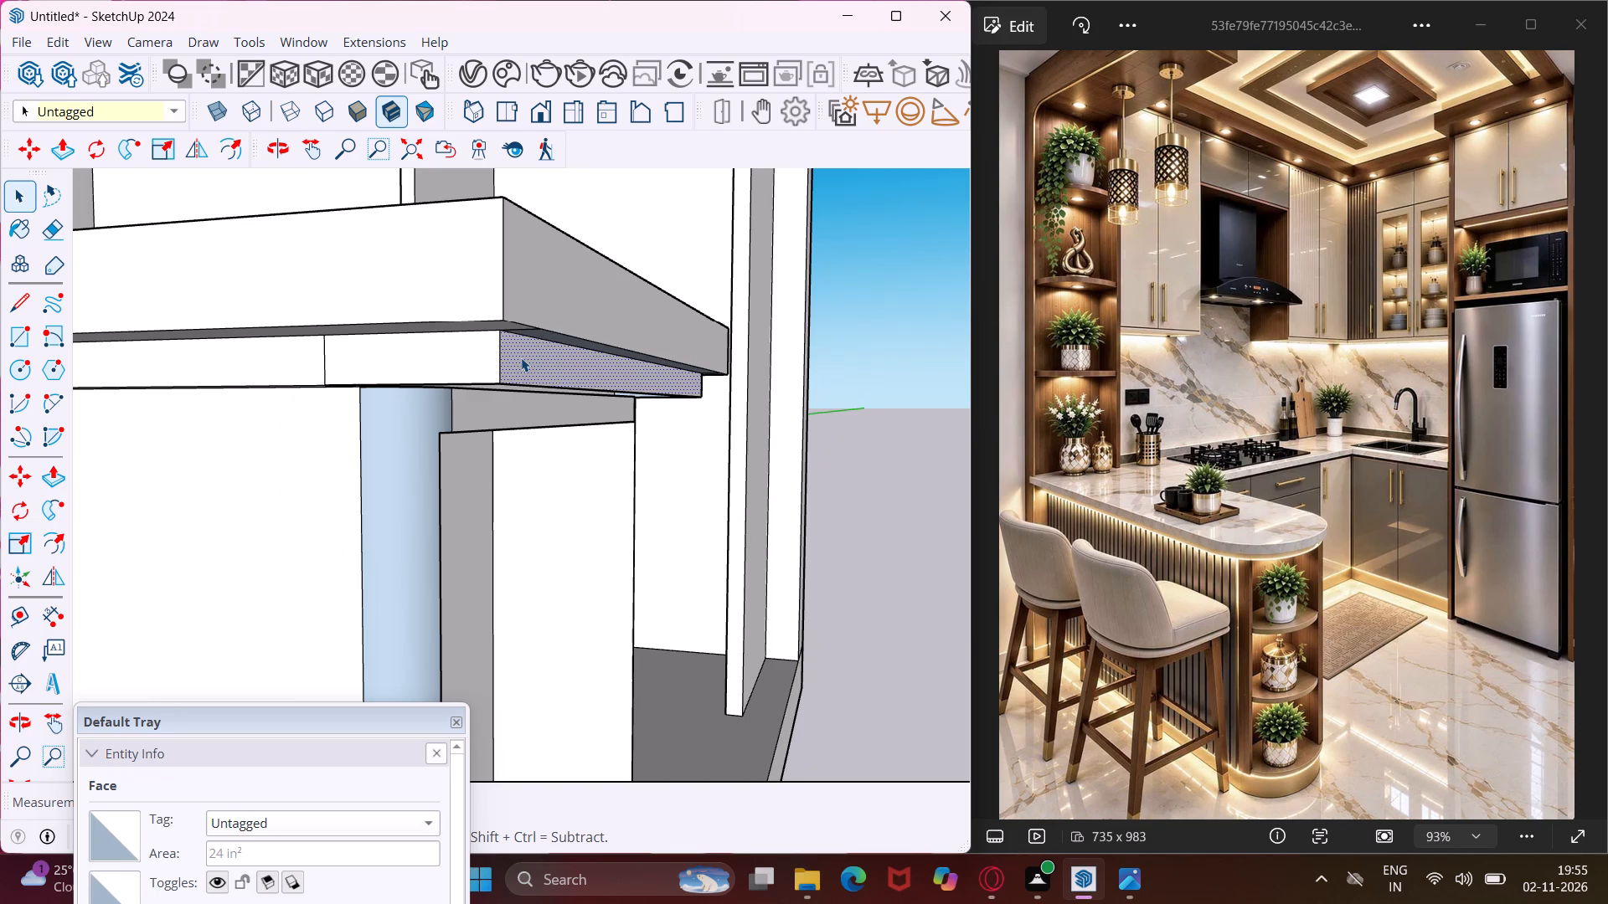
pyautogui.press('p')
pyautogui.click(521, 357)
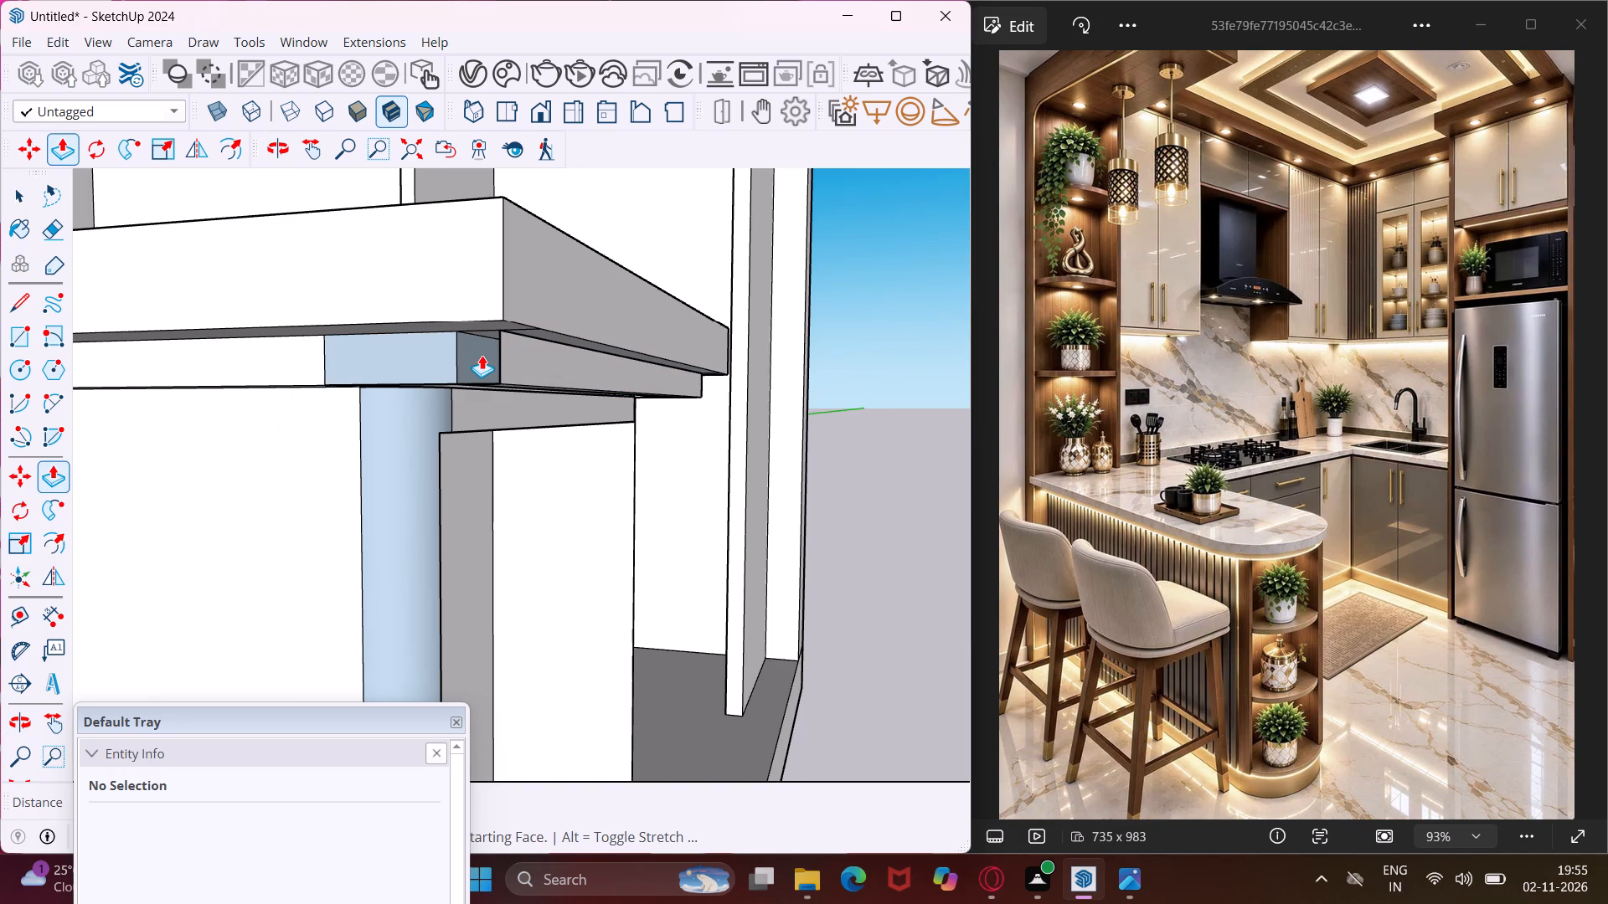
pyautogui.click(479, 355)
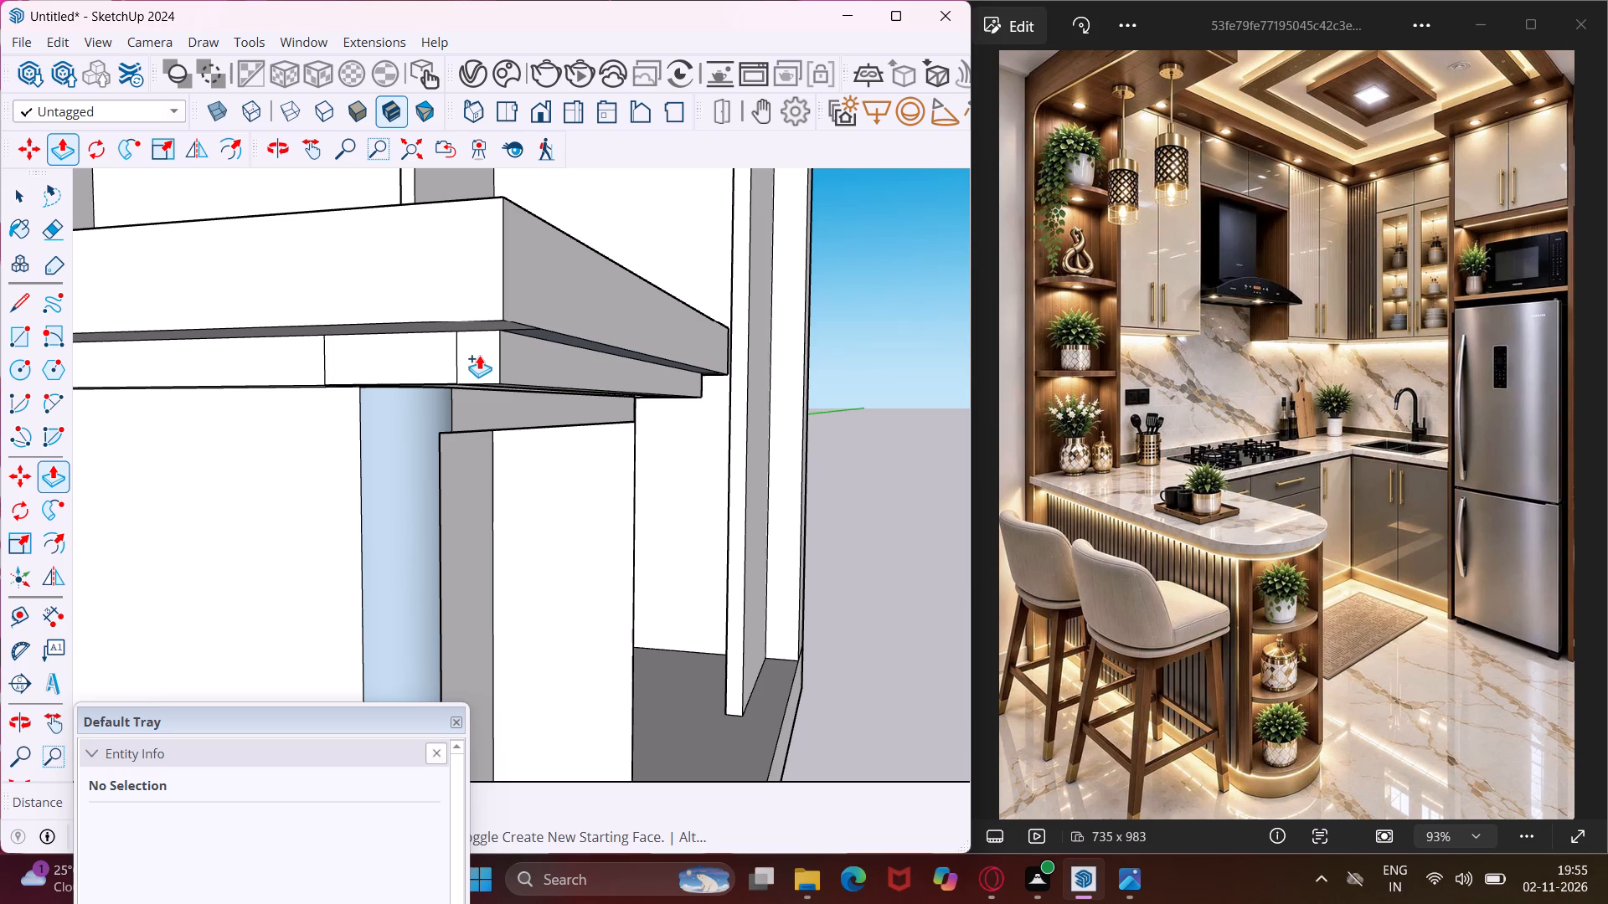
pyautogui.press('Escape')
pyautogui.press('space')
pyautogui.scroll(3, 492, 352)
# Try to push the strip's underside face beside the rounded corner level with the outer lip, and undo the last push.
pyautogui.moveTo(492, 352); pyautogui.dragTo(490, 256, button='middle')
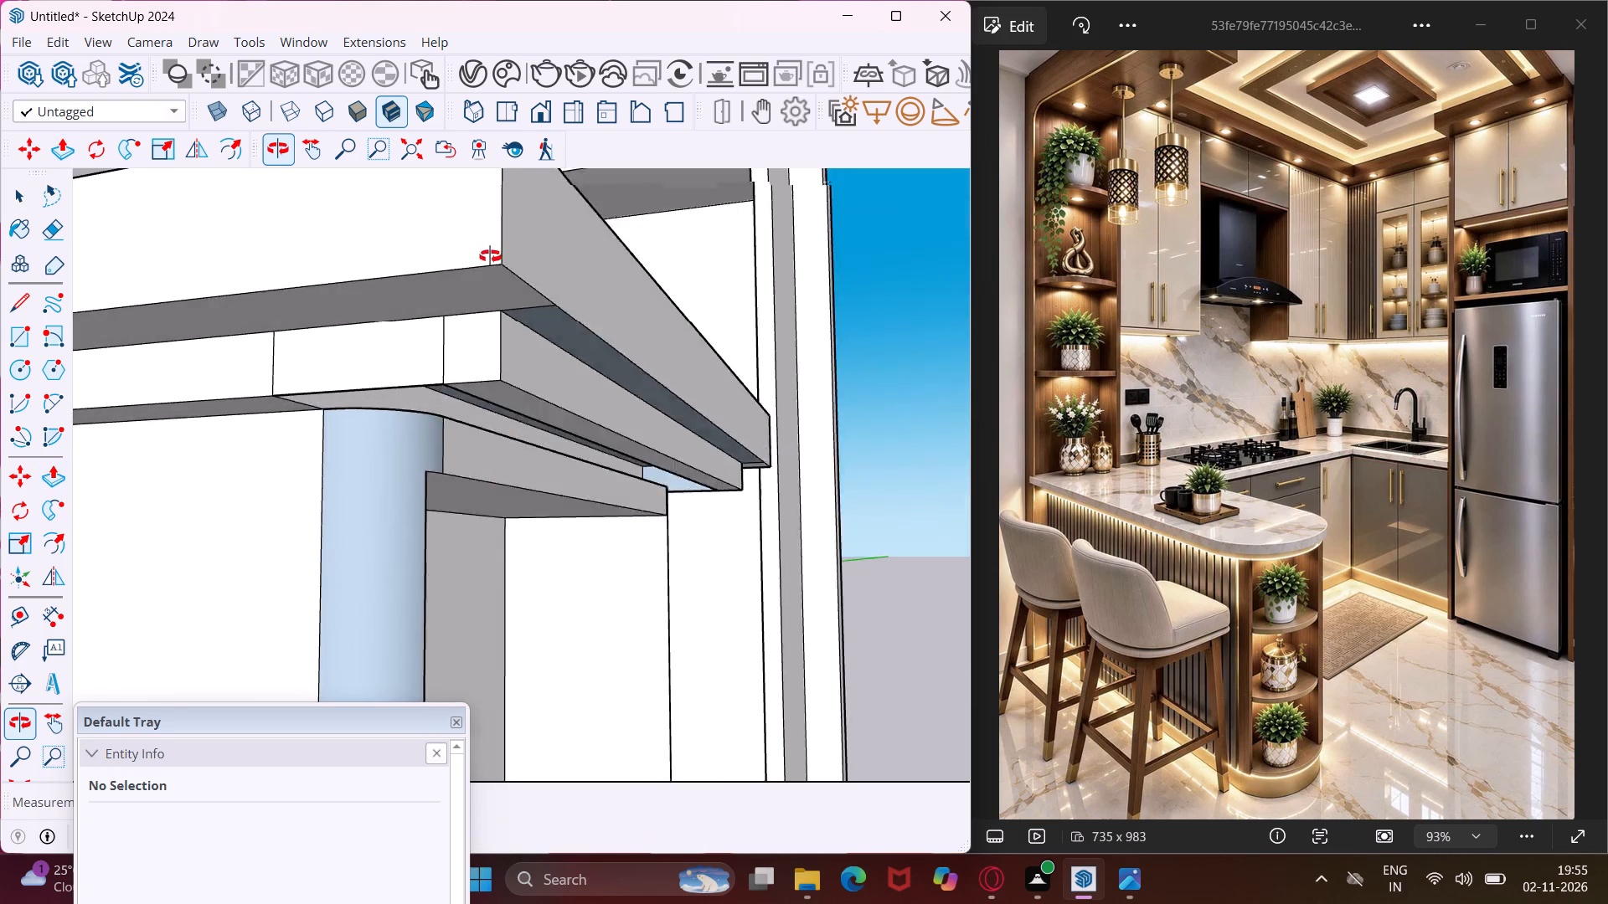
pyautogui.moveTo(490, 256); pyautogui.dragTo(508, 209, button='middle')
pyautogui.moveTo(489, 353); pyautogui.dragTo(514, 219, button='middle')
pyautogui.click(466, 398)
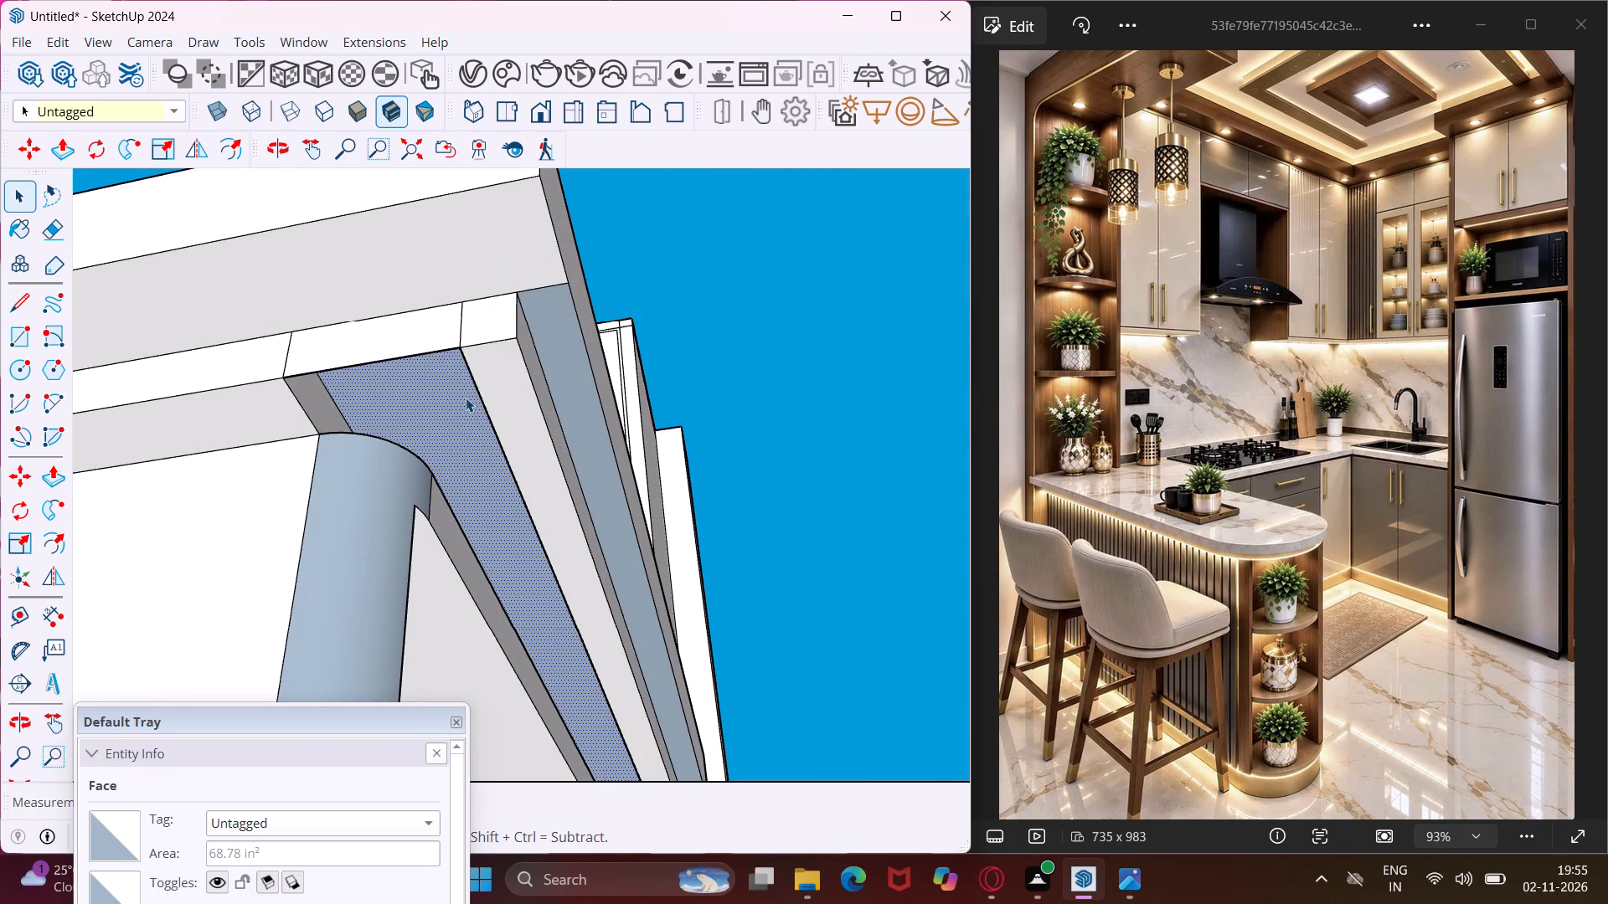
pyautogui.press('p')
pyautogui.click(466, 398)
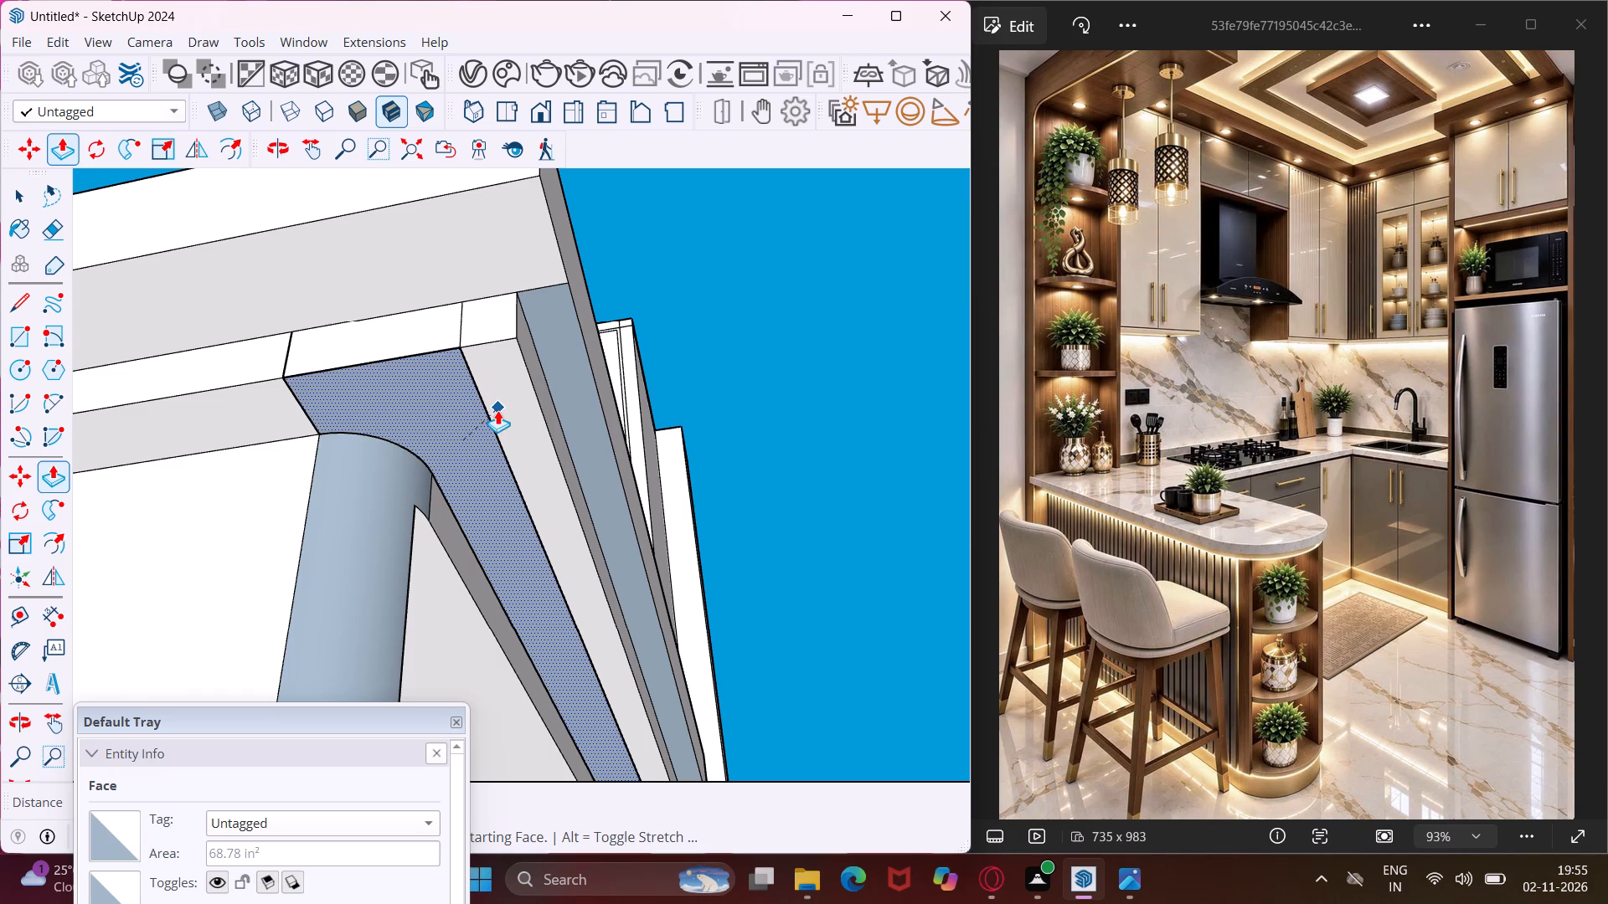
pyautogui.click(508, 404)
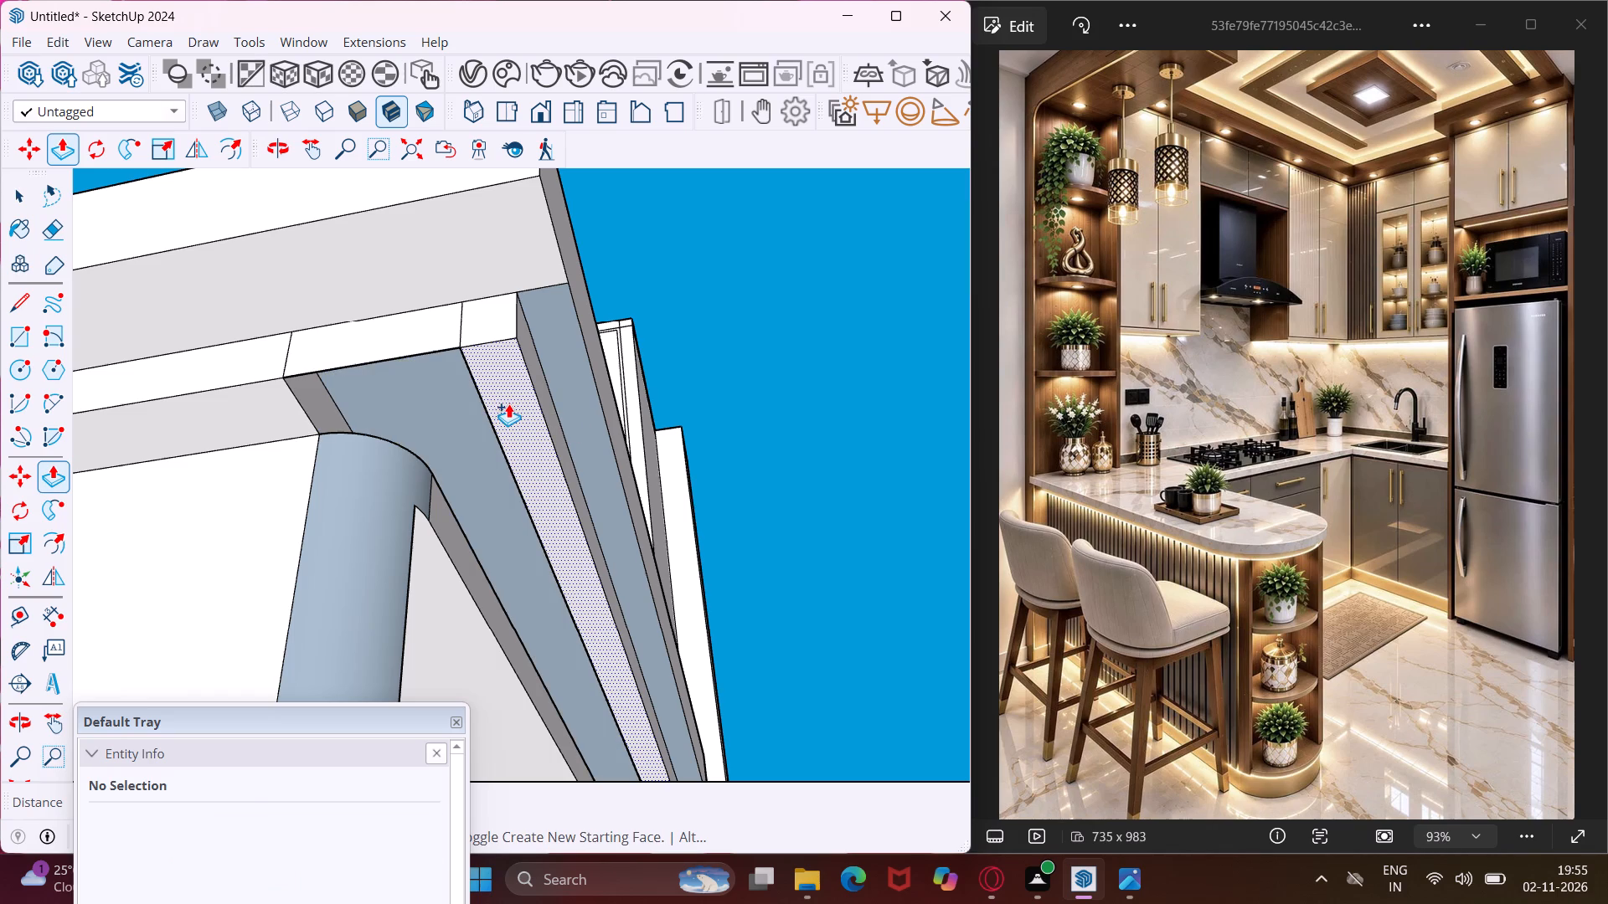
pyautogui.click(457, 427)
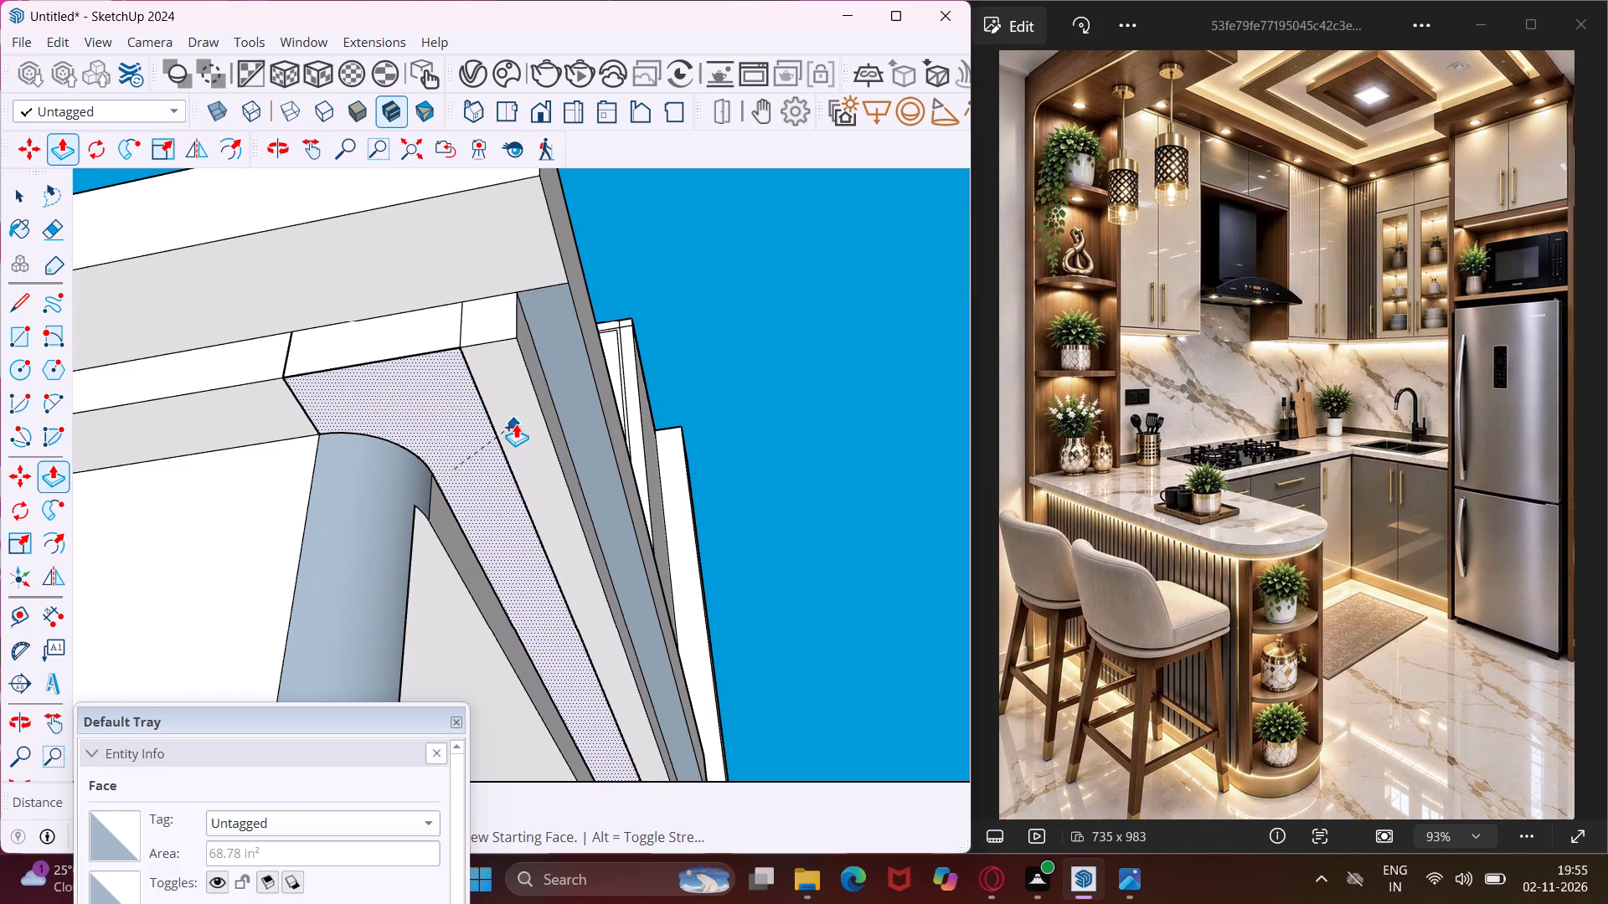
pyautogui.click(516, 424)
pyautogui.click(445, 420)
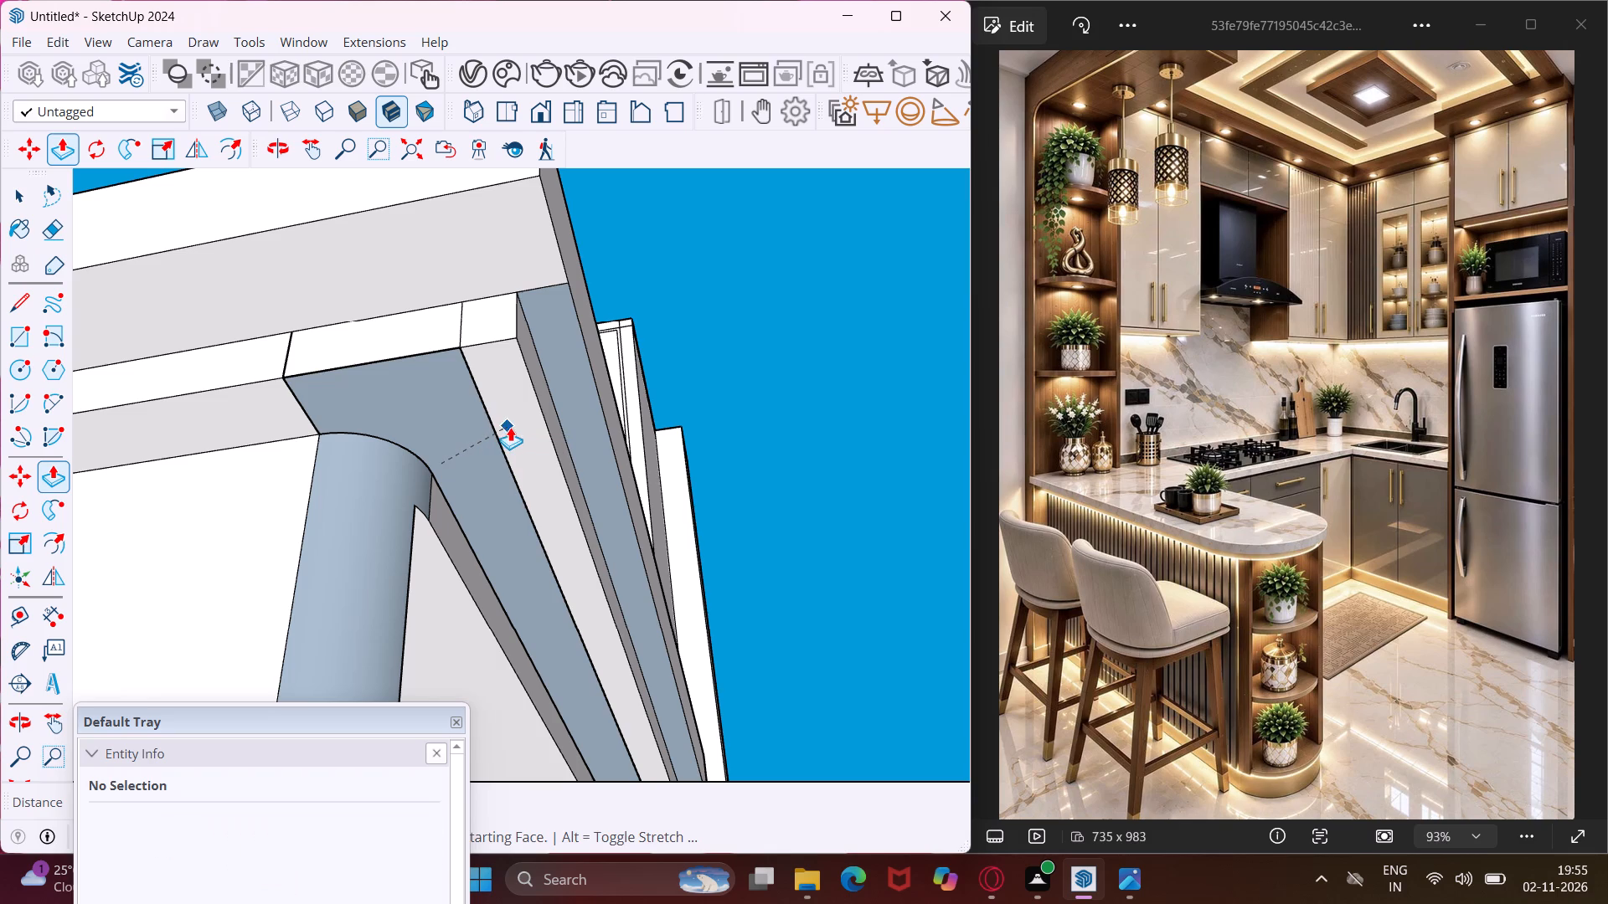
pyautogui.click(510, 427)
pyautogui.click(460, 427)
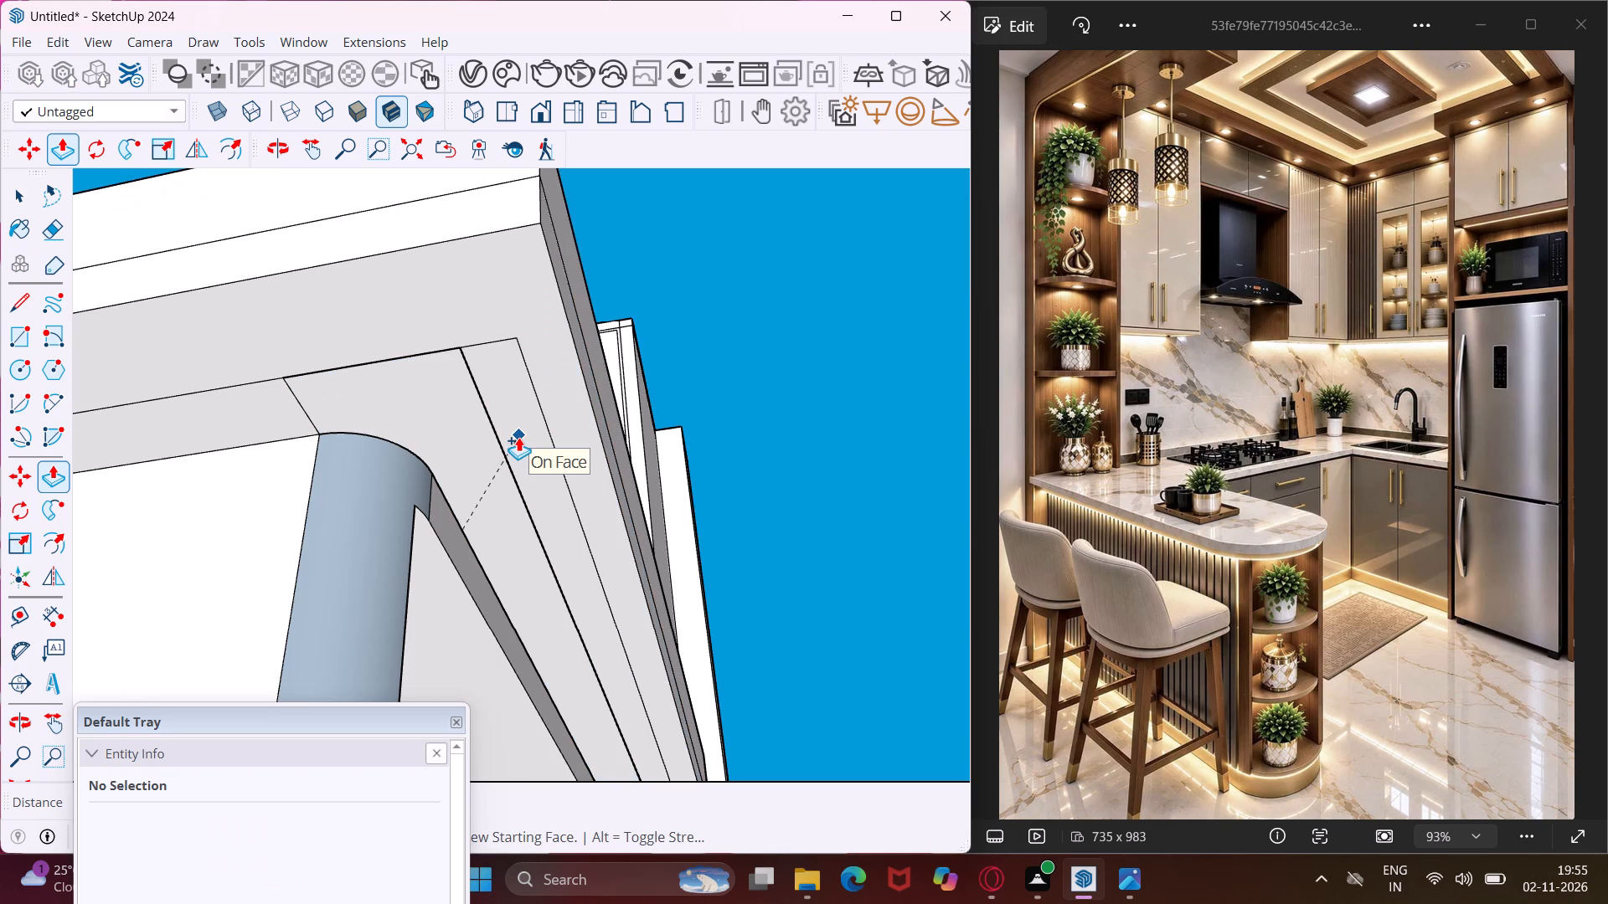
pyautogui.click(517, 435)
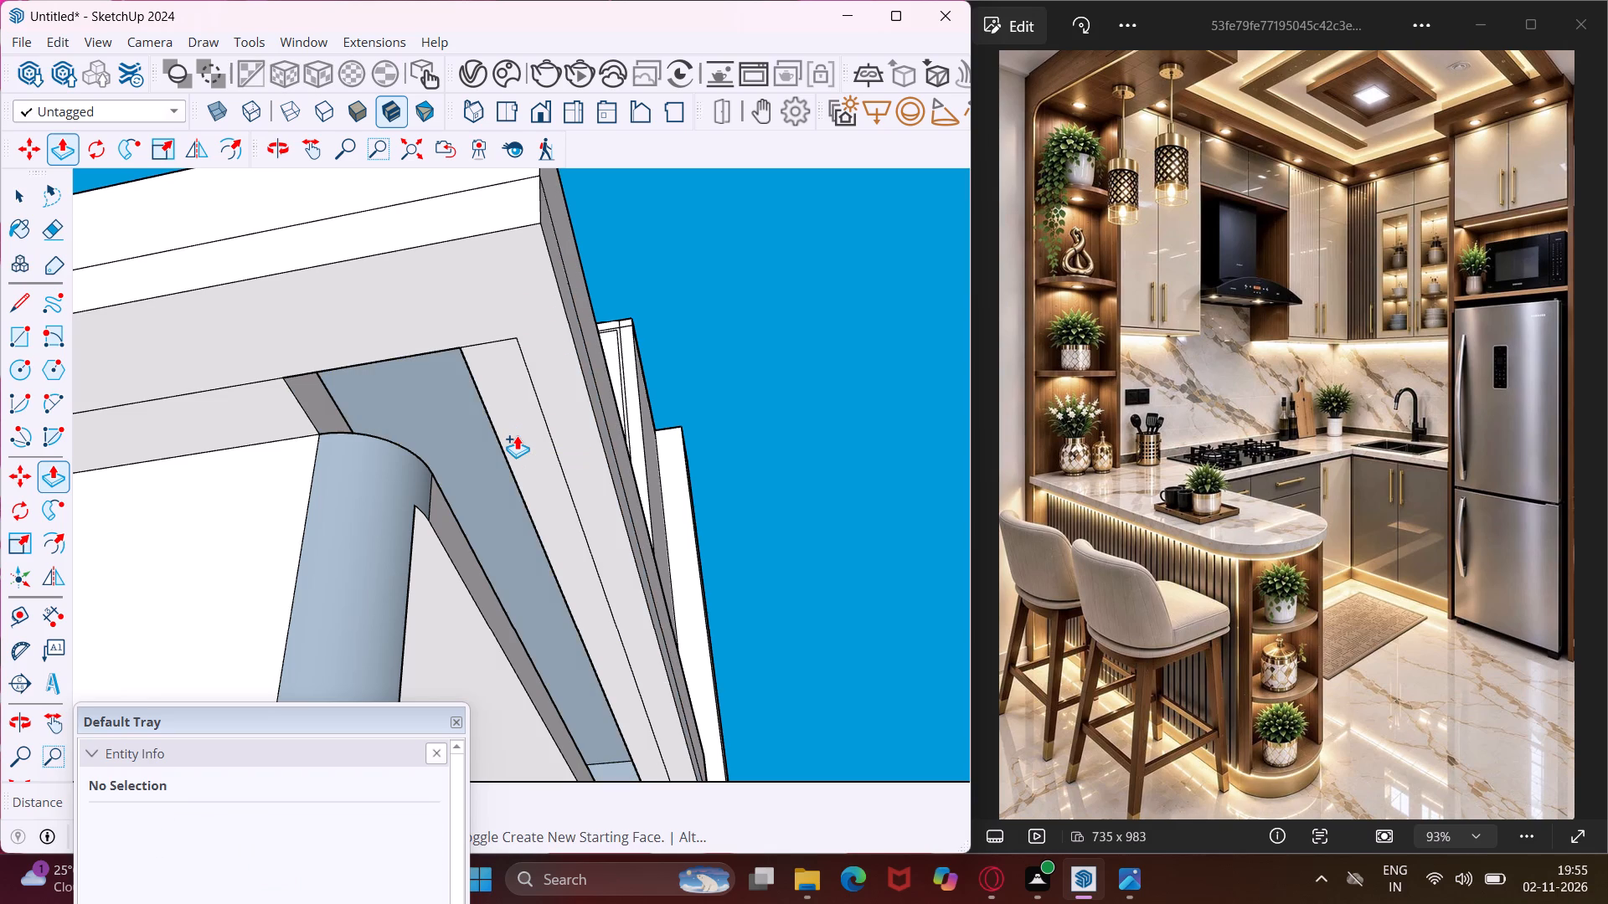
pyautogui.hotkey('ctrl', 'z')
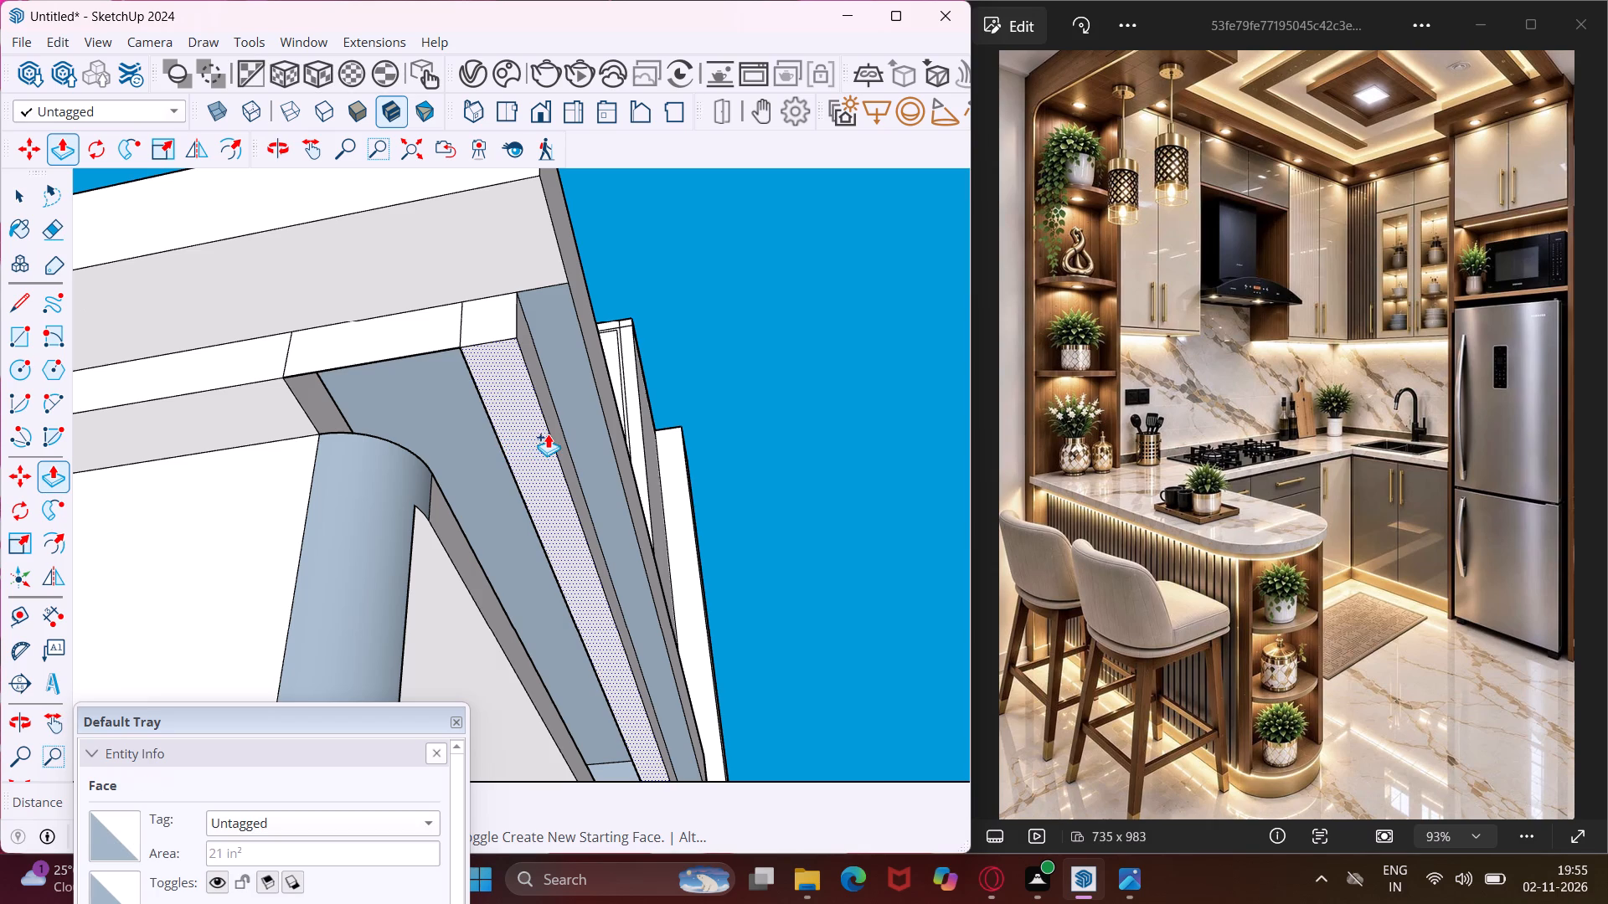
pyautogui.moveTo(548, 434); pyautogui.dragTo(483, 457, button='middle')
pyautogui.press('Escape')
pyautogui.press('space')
# Erase the outer strip's lower lengthwise edge and the leftover edges at both of its ends beneath the countertop's end.
pyautogui.scroll(1, 538, 409)
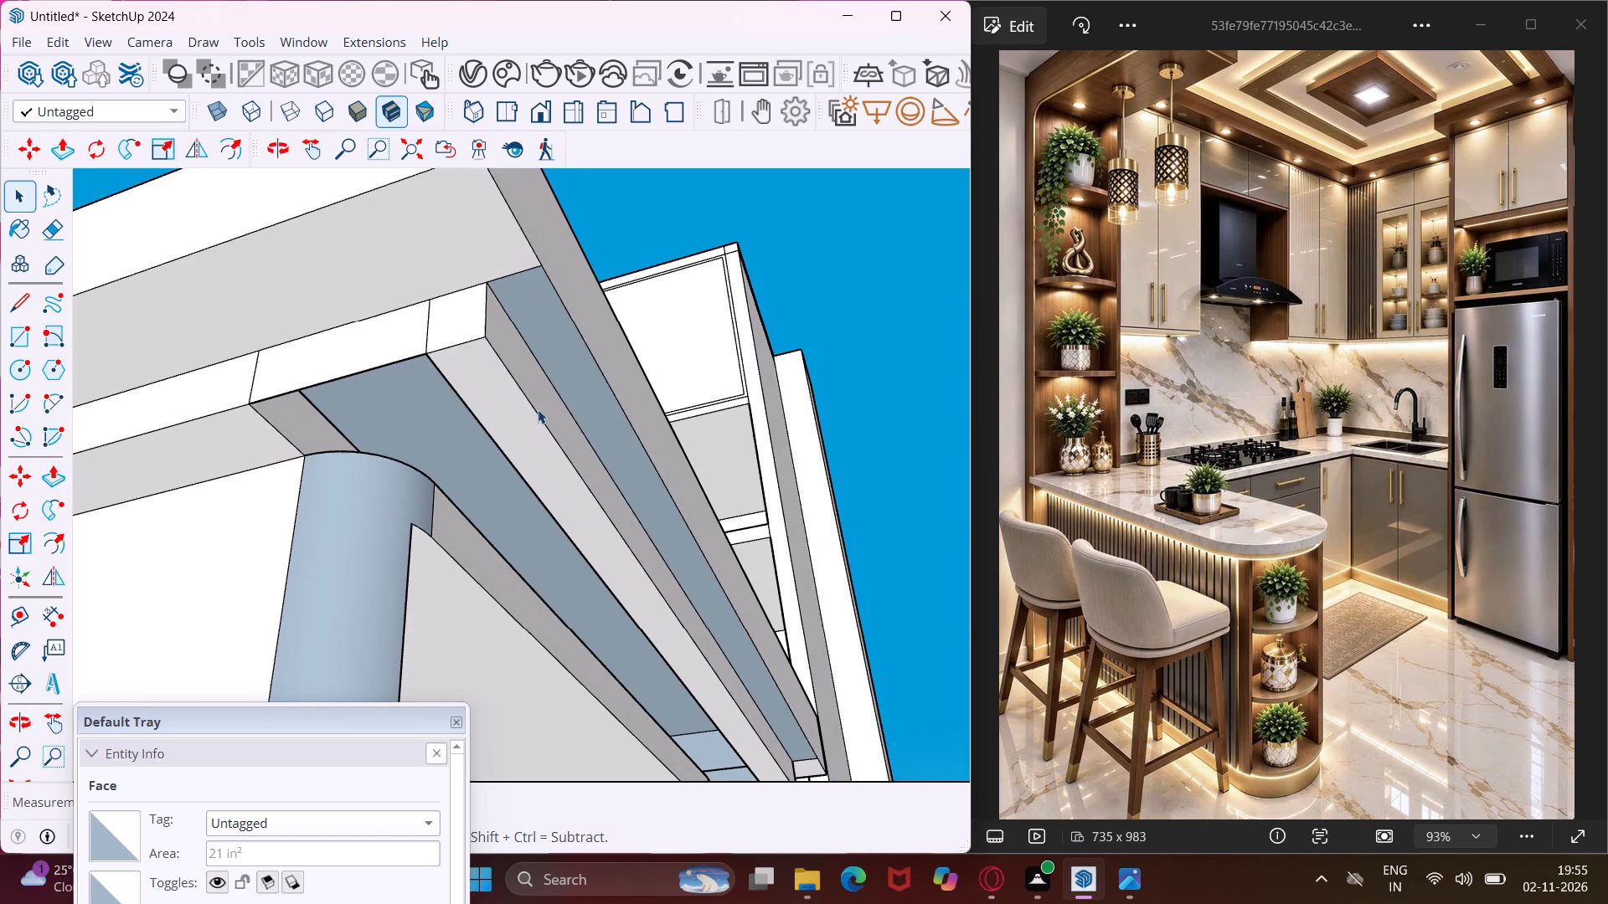
pyautogui.press('e')
pyautogui.click(538, 409)
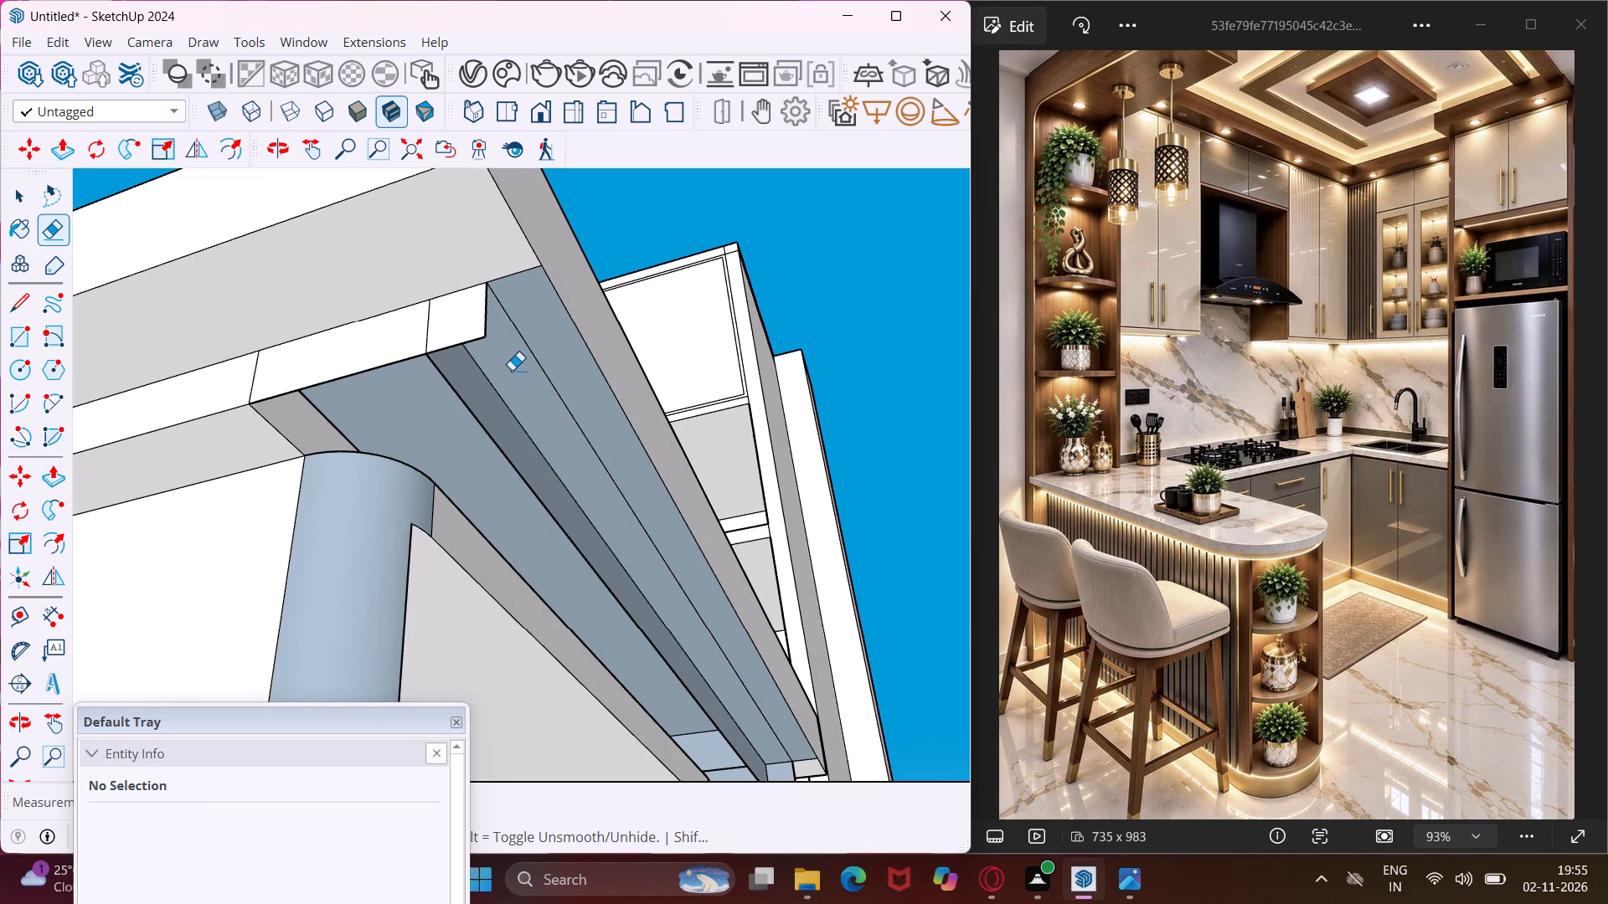
pyautogui.click(484, 333)
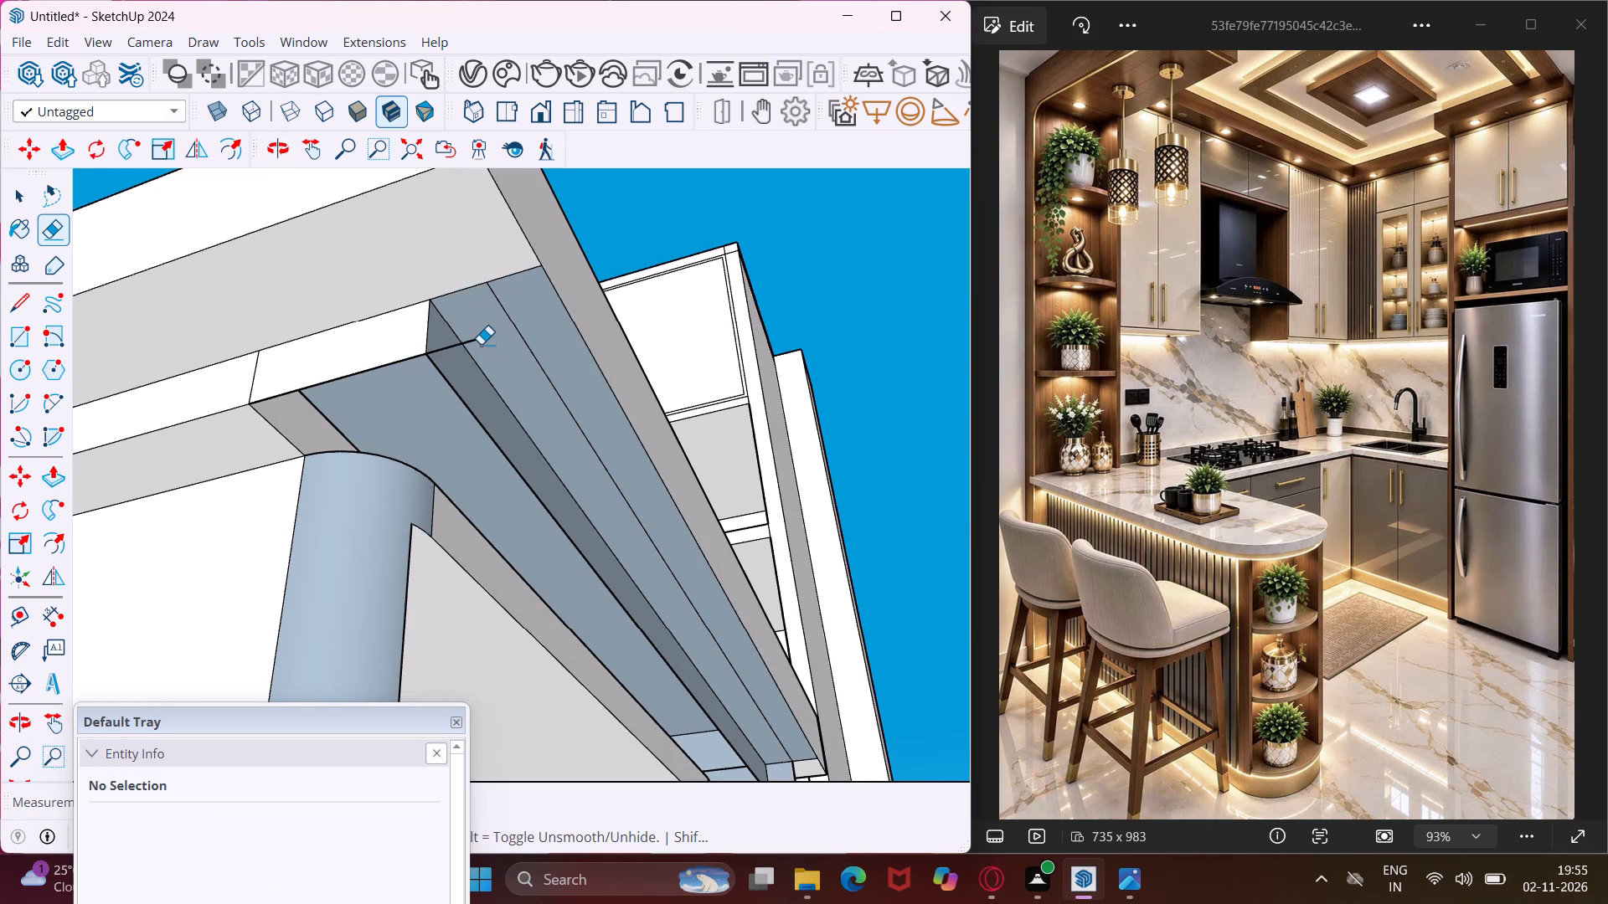
pyautogui.click(480, 342)
pyautogui.scroll(-3, 484, 342)
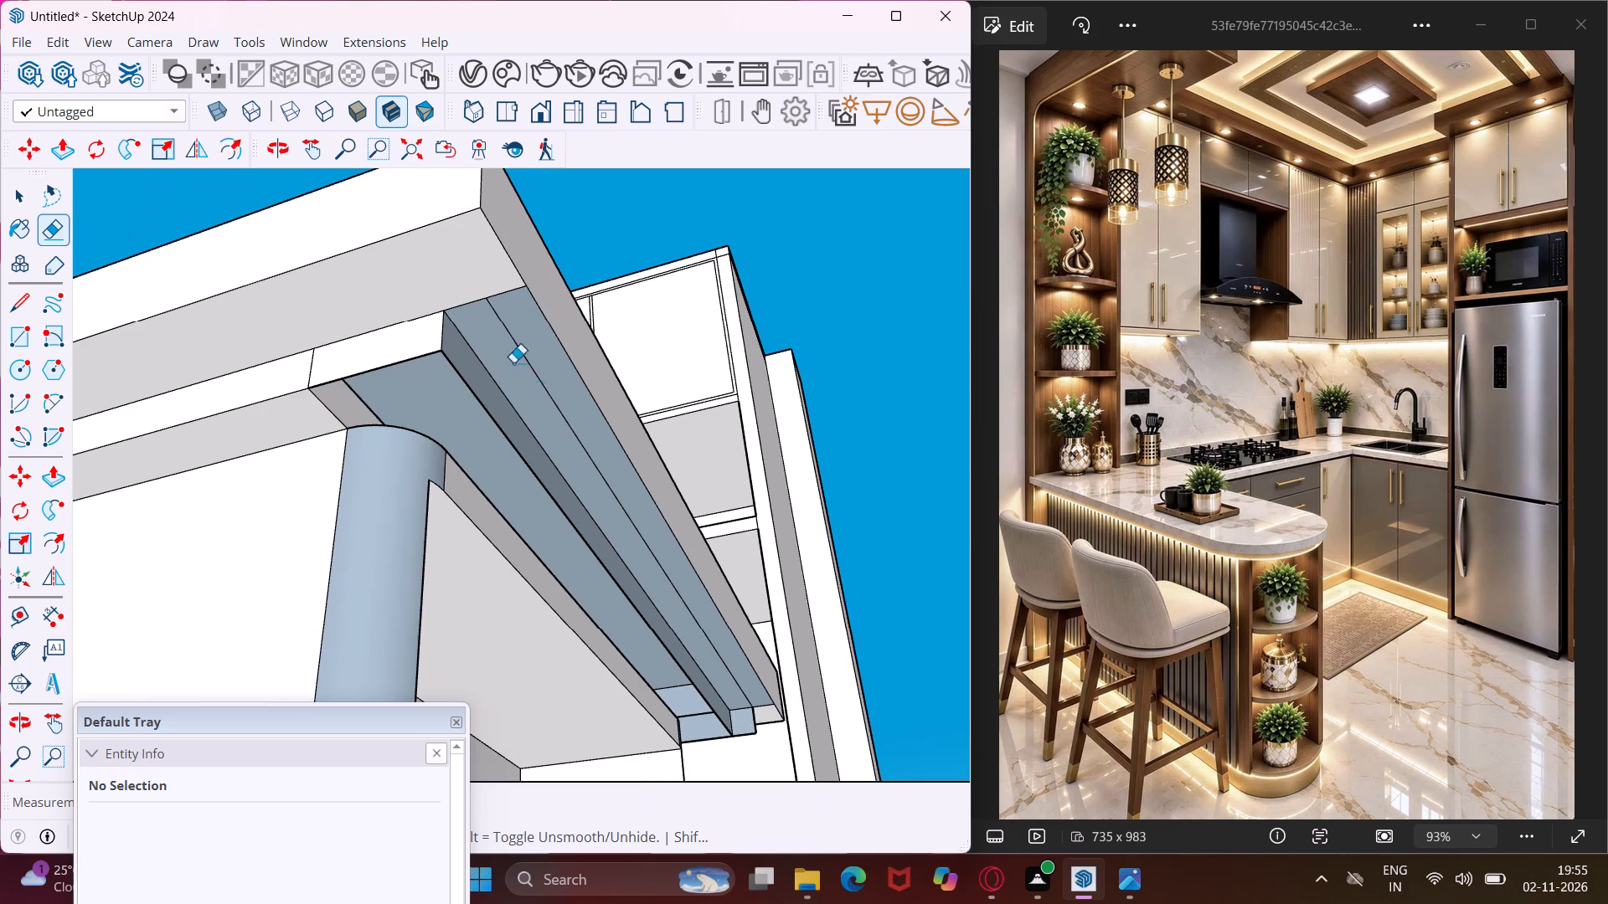
pyautogui.scroll(7, 753, 703)
pyautogui.scroll(-4, 735, 710)
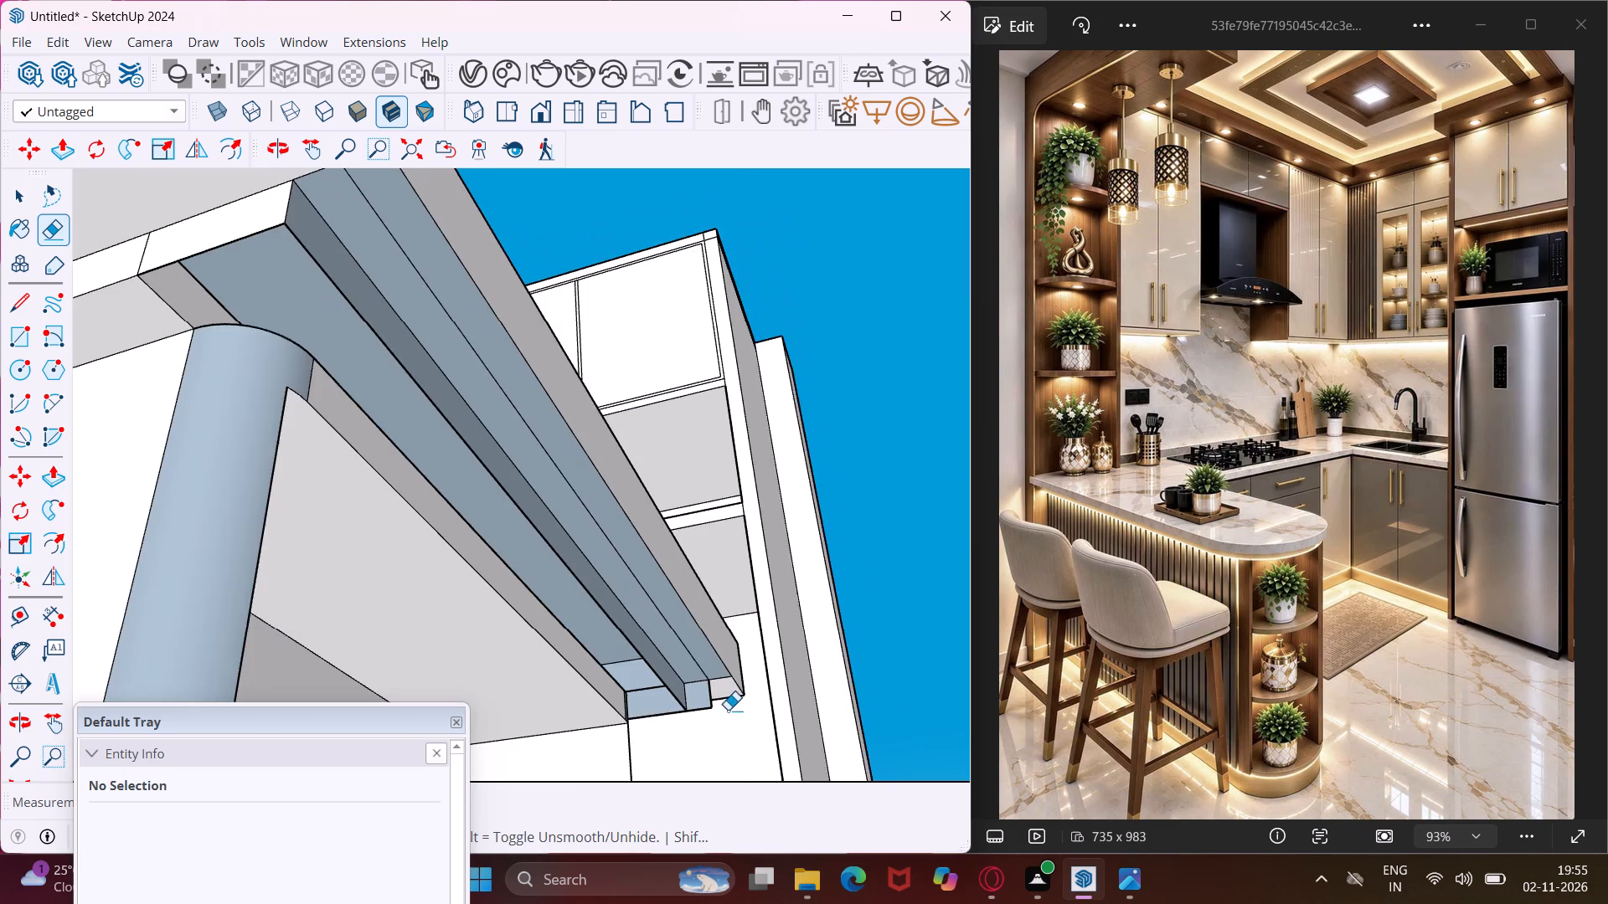
pyautogui.scroll(3, 708, 703)
pyautogui.click(707, 709)
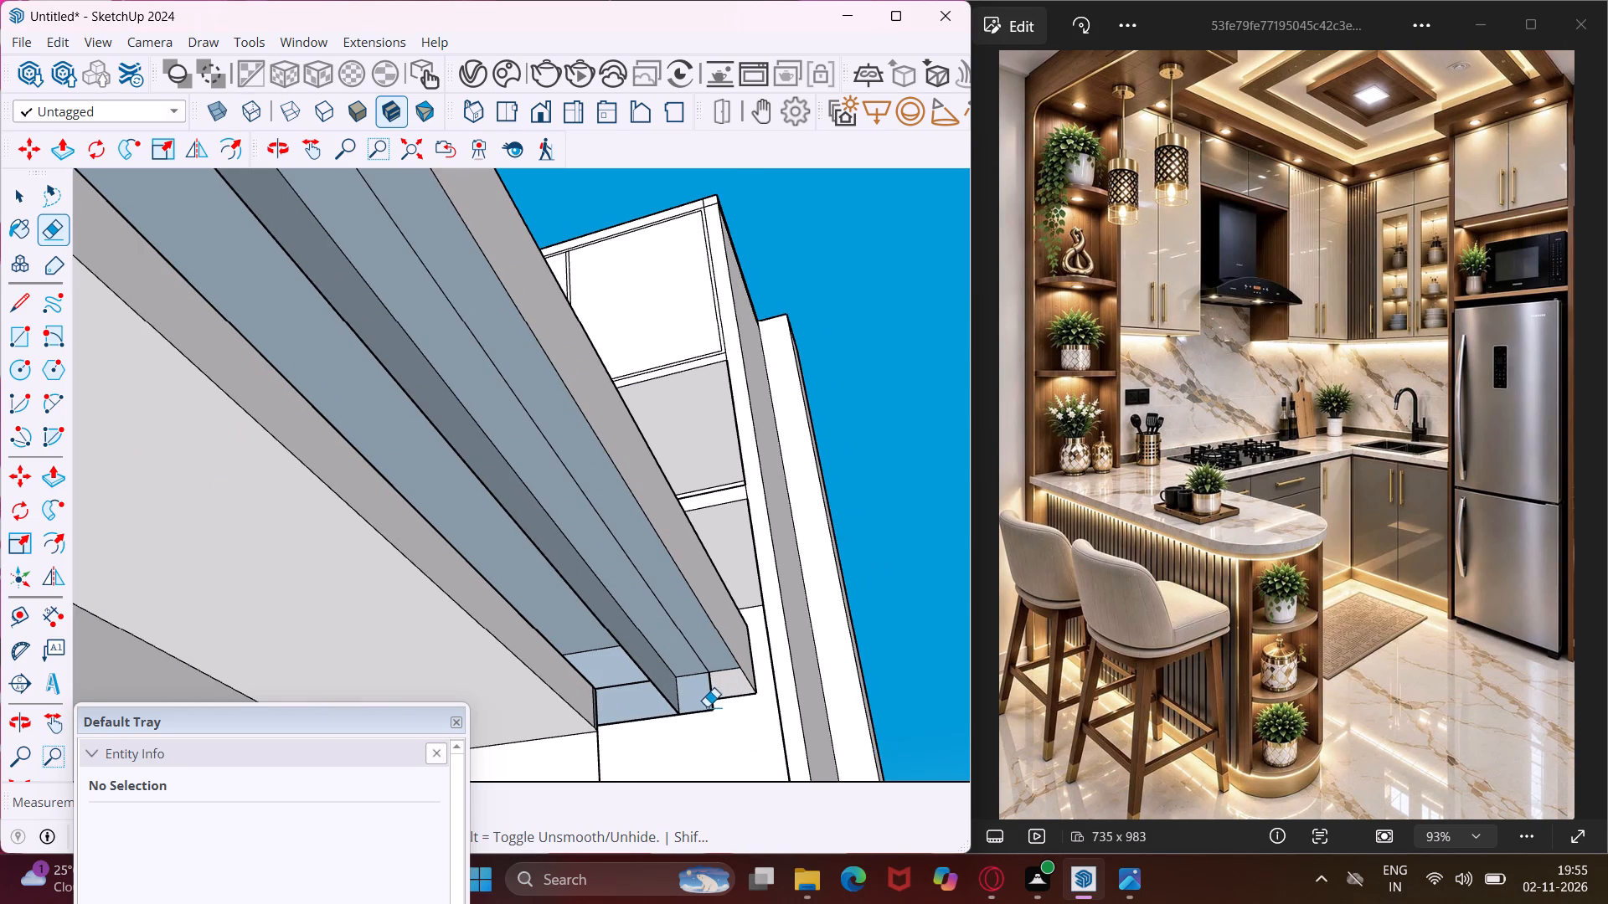
pyautogui.click(713, 691)
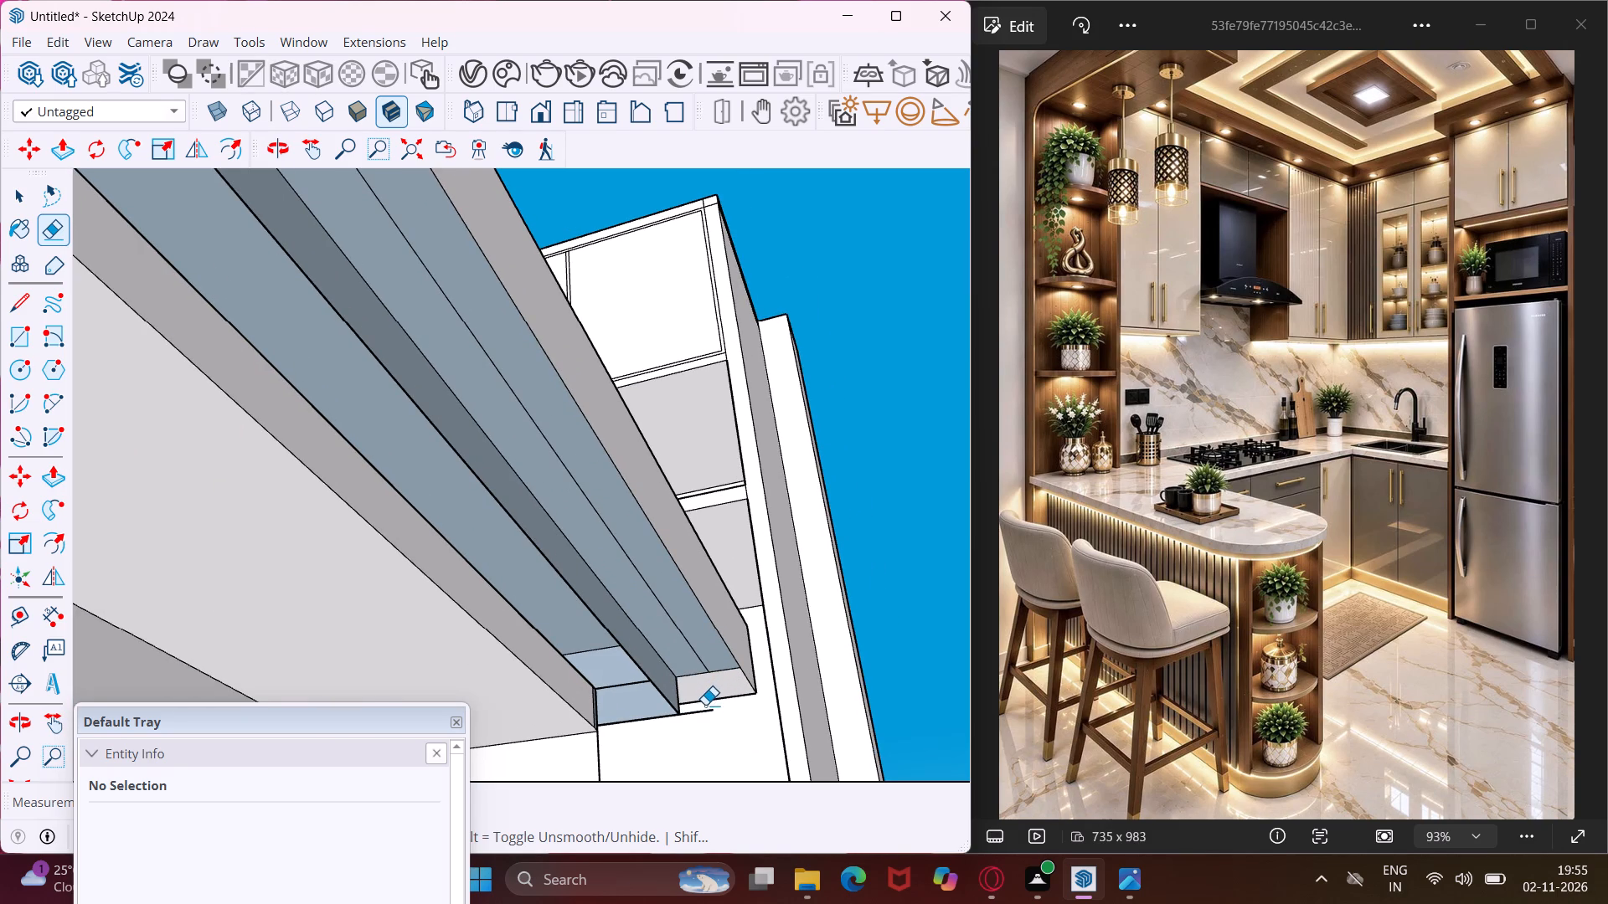
pyautogui.click(705, 709)
pyautogui.click(705, 711)
pyautogui.press('Escape')
pyautogui.press('space')
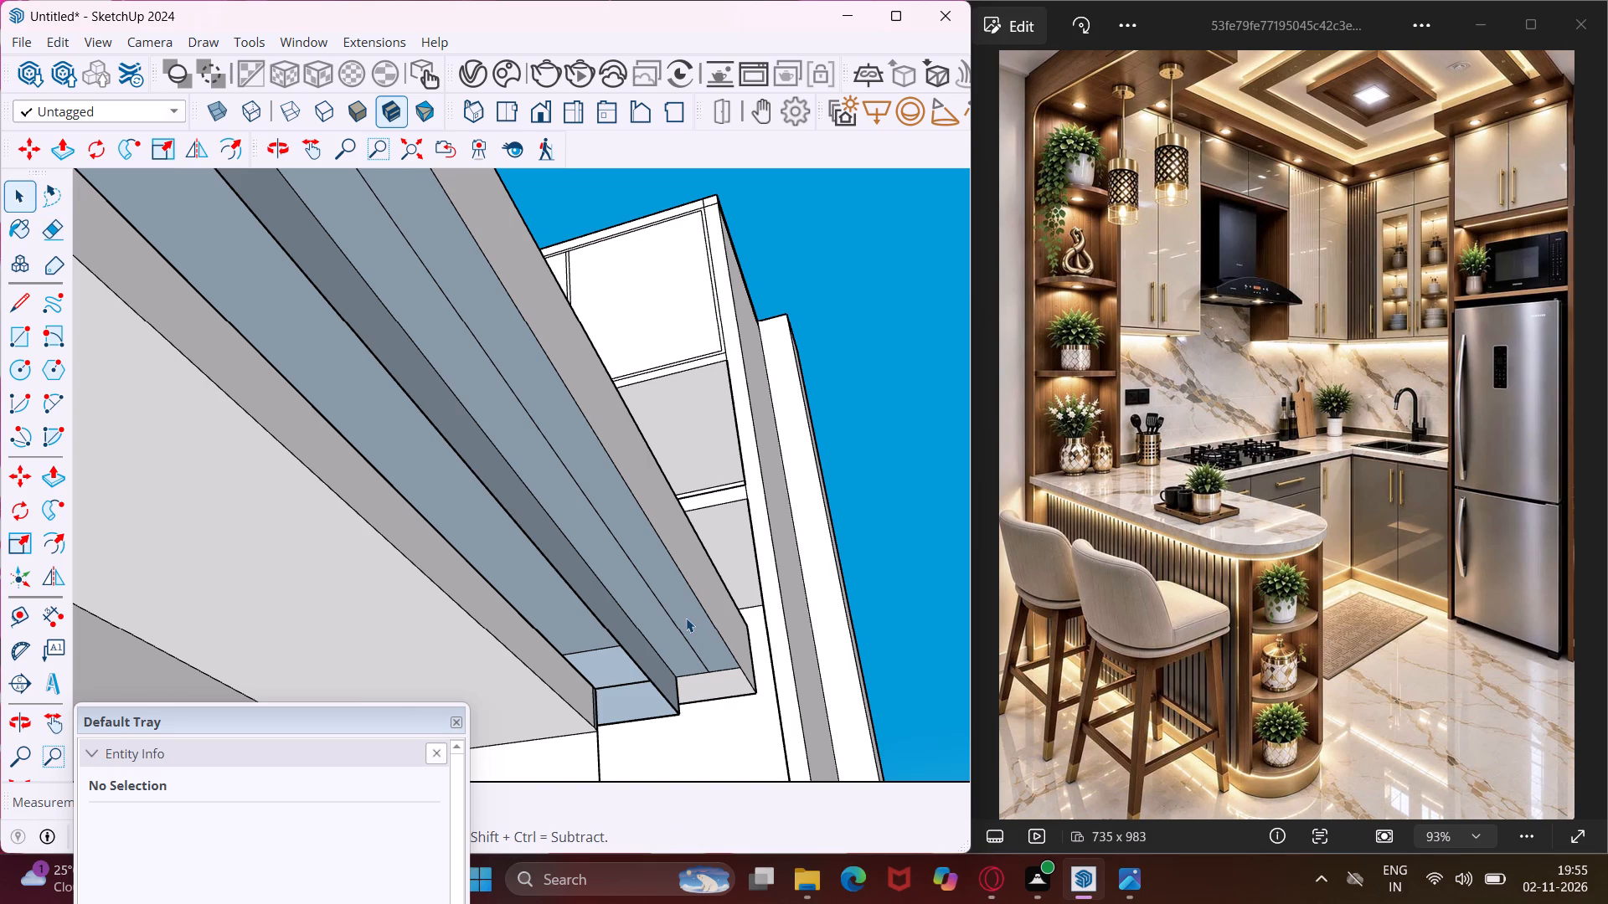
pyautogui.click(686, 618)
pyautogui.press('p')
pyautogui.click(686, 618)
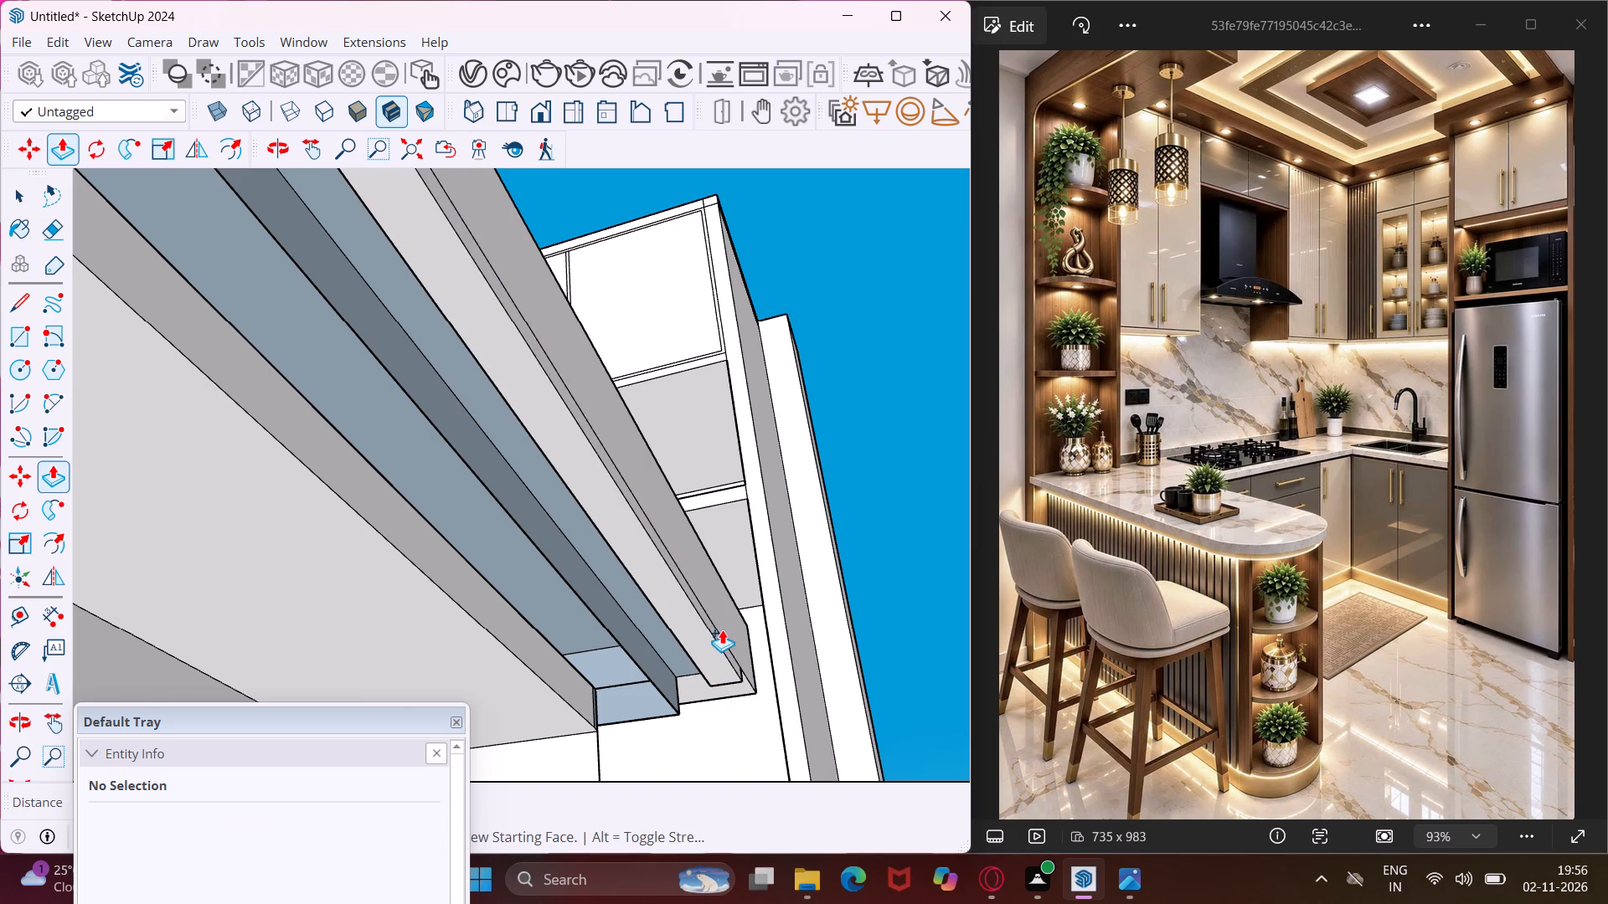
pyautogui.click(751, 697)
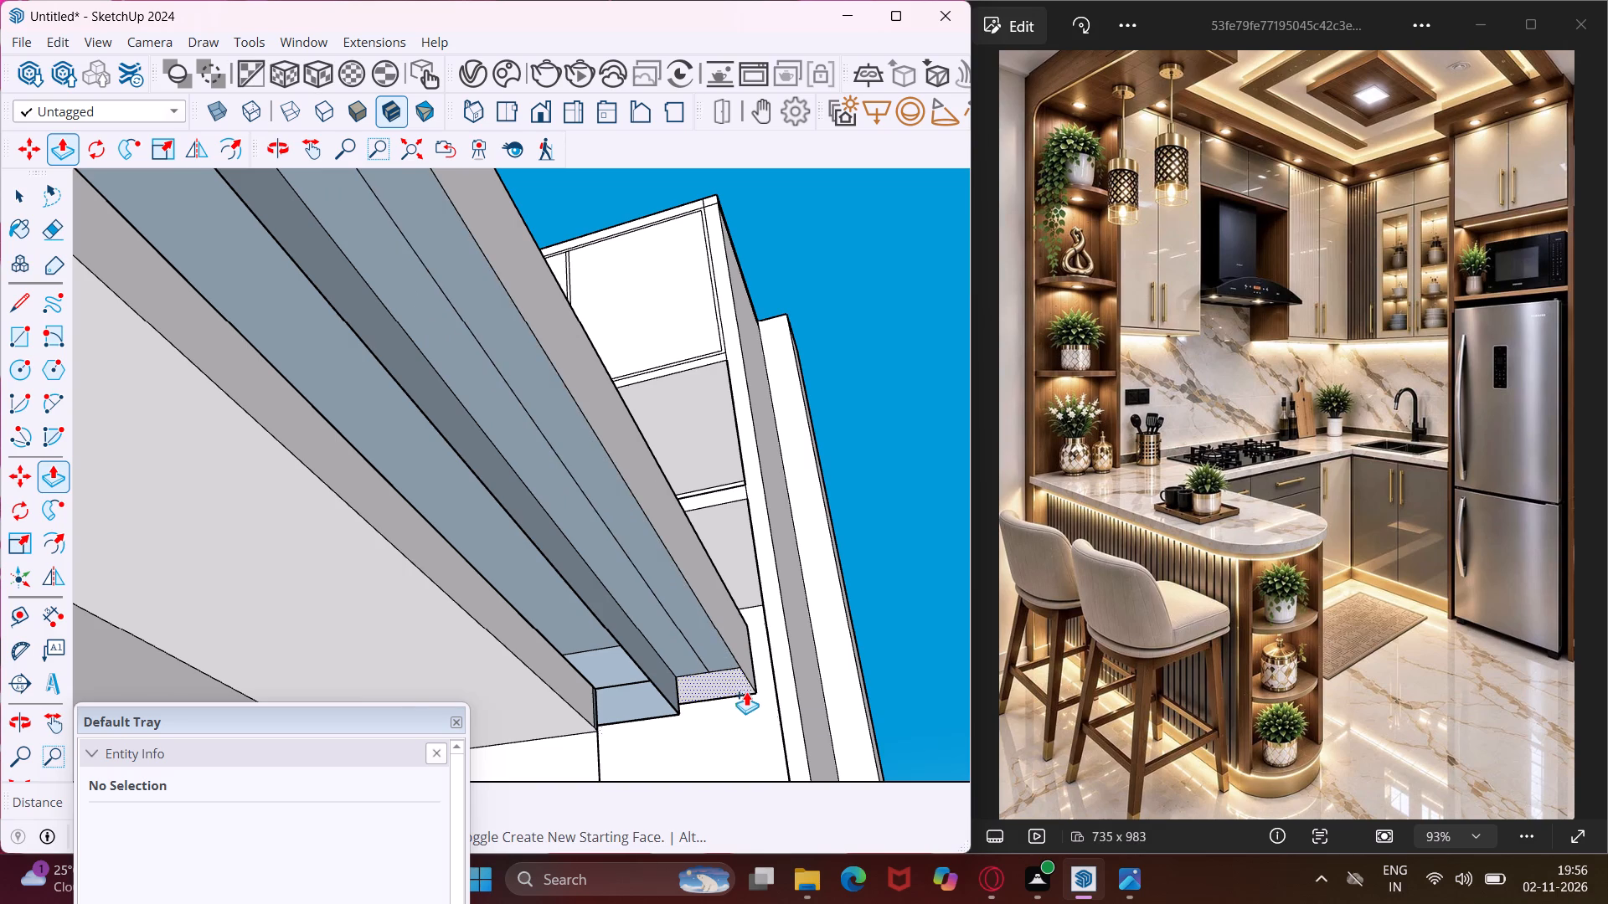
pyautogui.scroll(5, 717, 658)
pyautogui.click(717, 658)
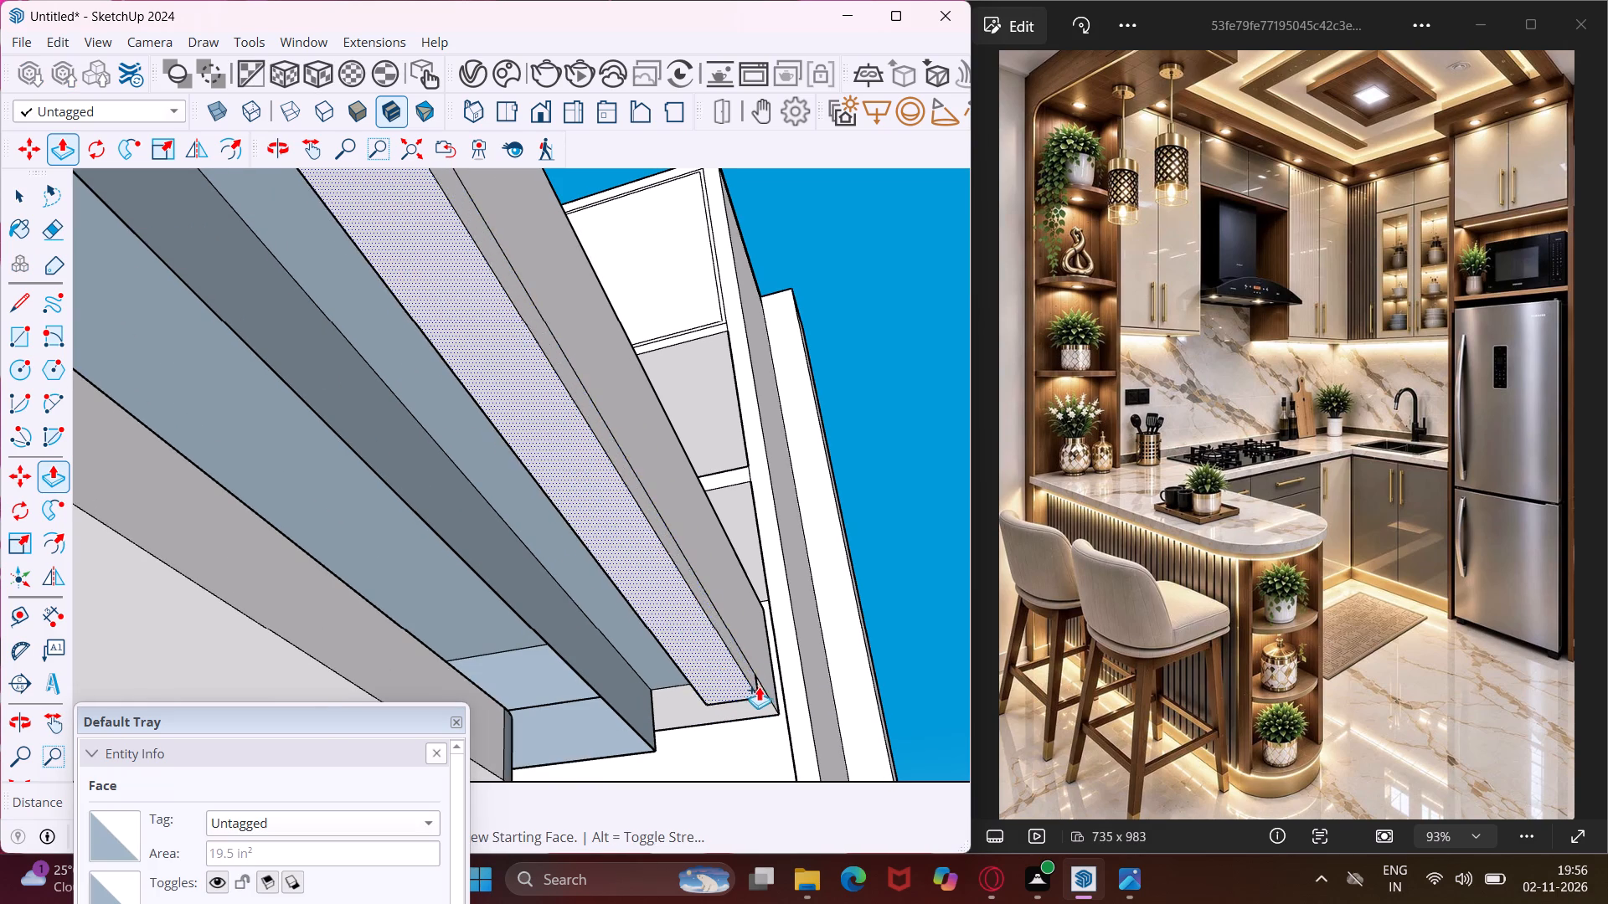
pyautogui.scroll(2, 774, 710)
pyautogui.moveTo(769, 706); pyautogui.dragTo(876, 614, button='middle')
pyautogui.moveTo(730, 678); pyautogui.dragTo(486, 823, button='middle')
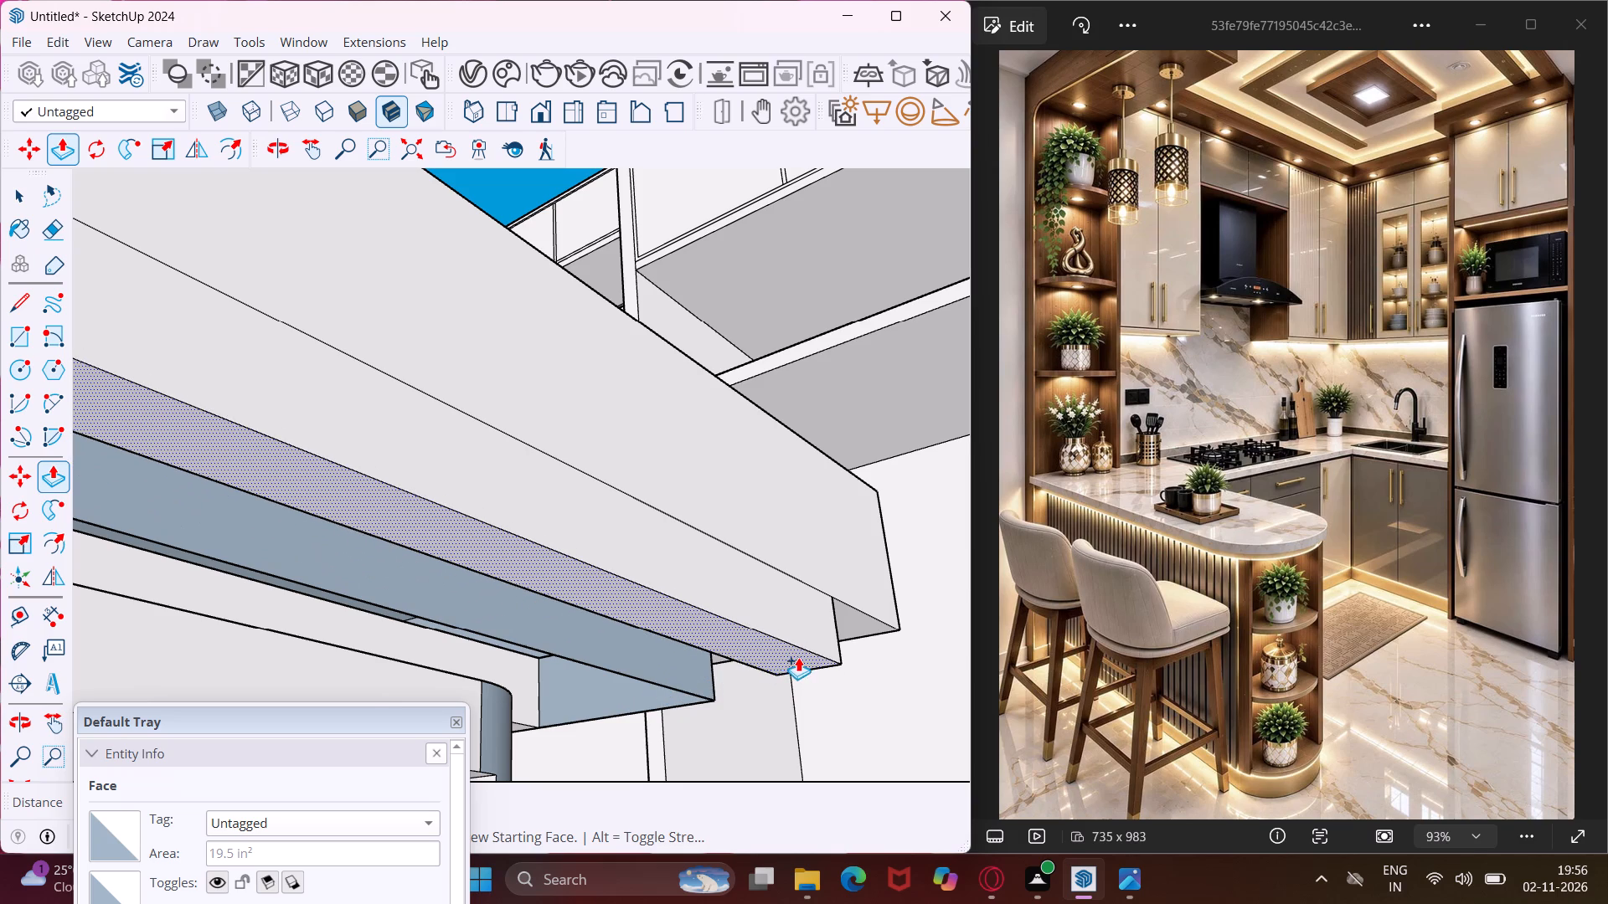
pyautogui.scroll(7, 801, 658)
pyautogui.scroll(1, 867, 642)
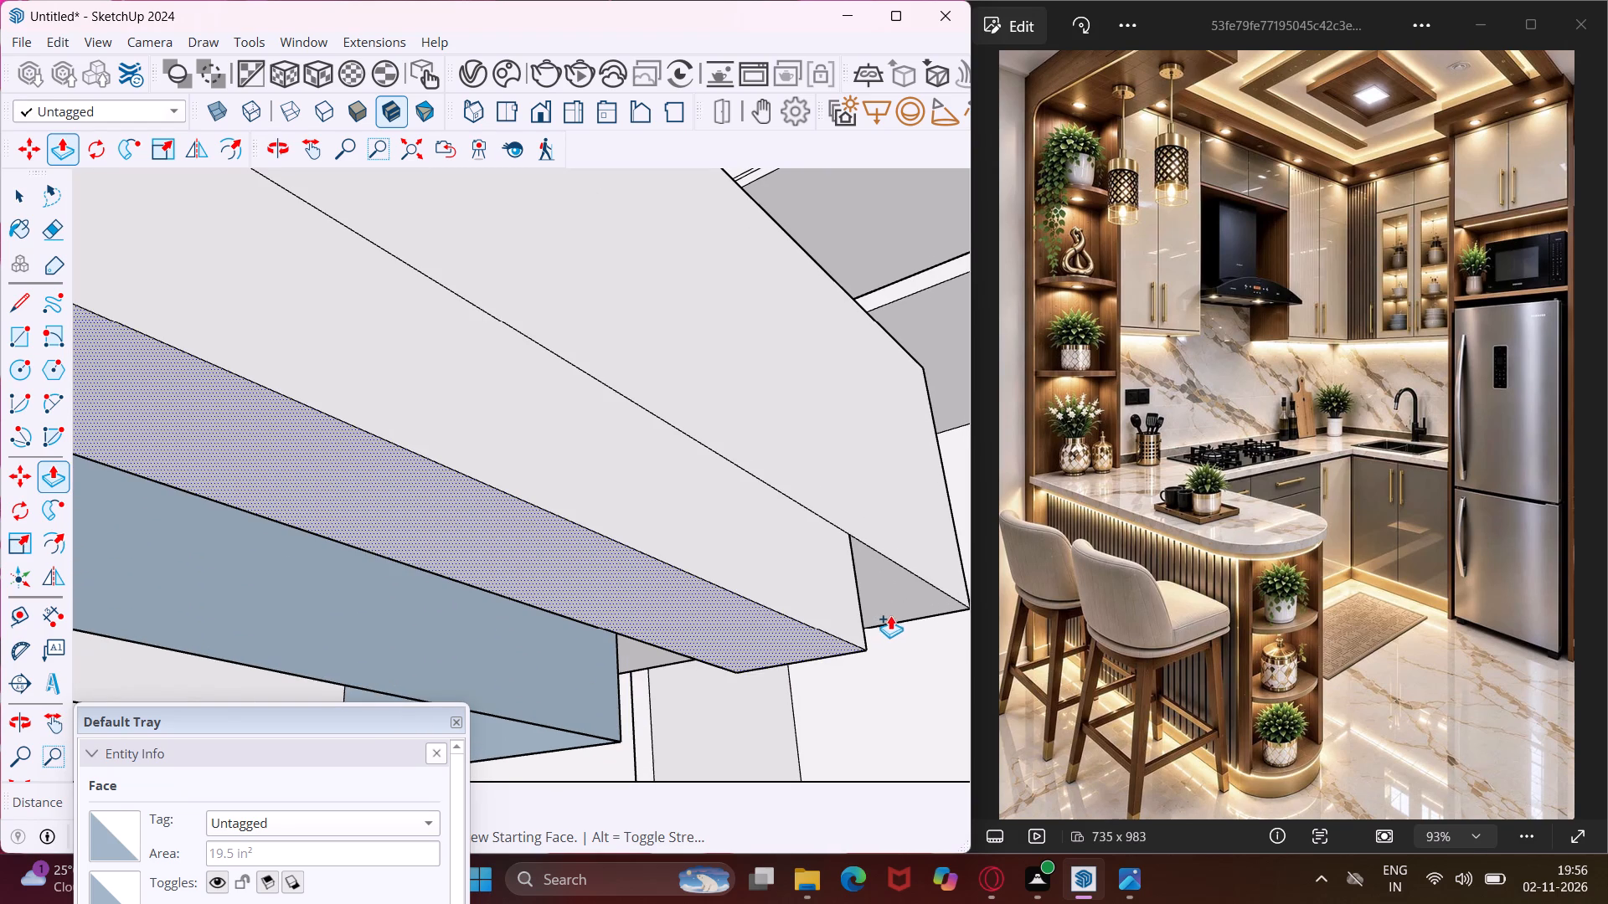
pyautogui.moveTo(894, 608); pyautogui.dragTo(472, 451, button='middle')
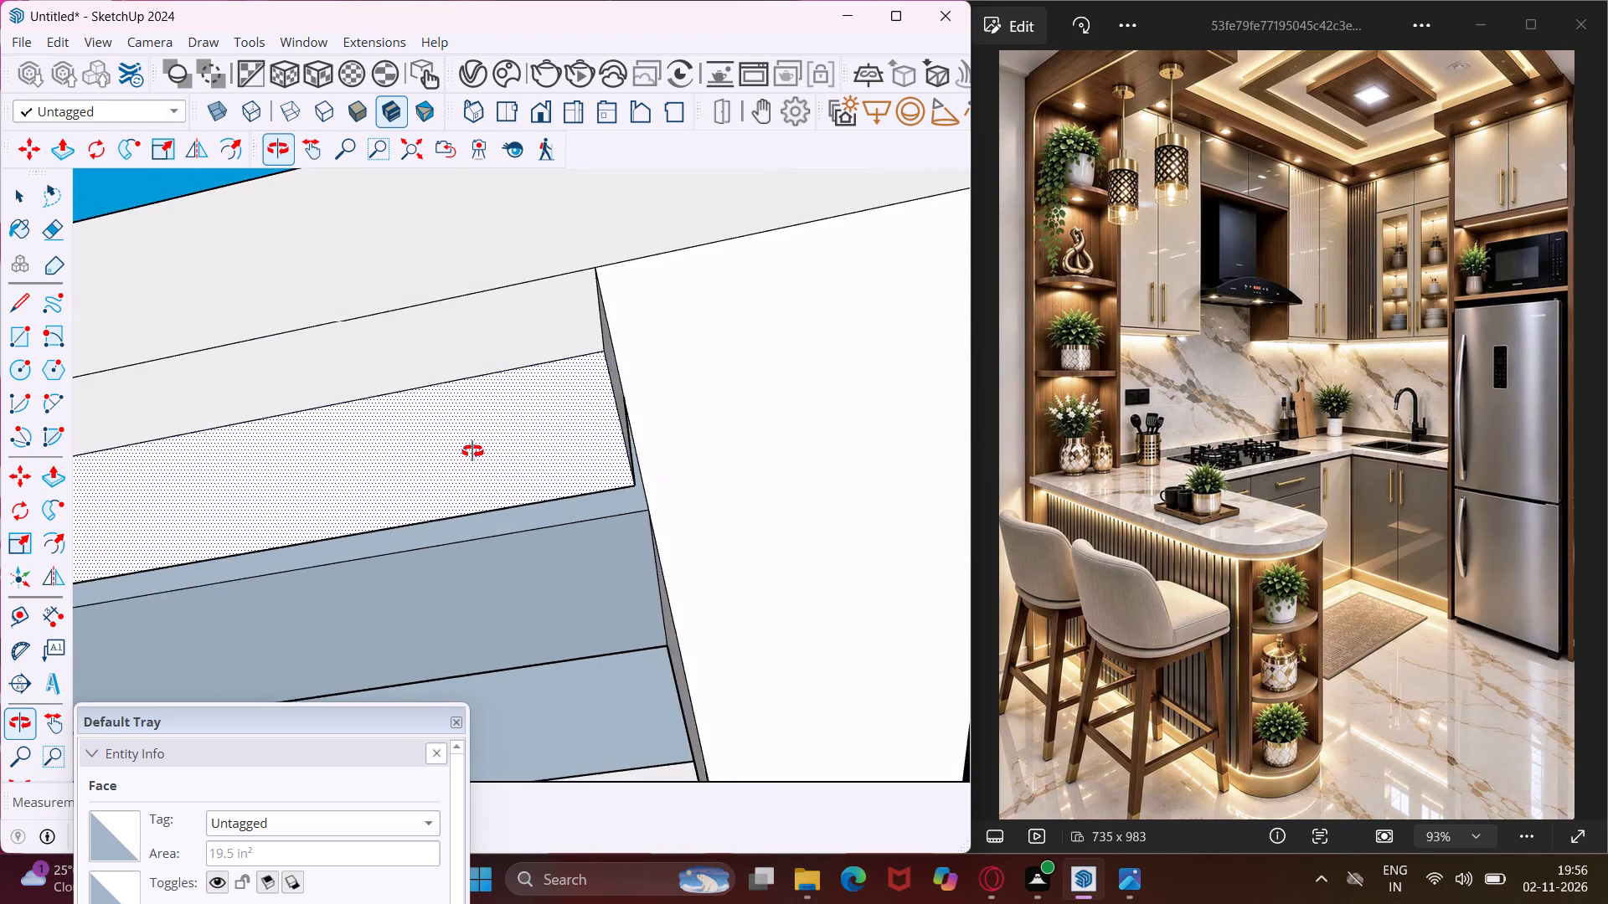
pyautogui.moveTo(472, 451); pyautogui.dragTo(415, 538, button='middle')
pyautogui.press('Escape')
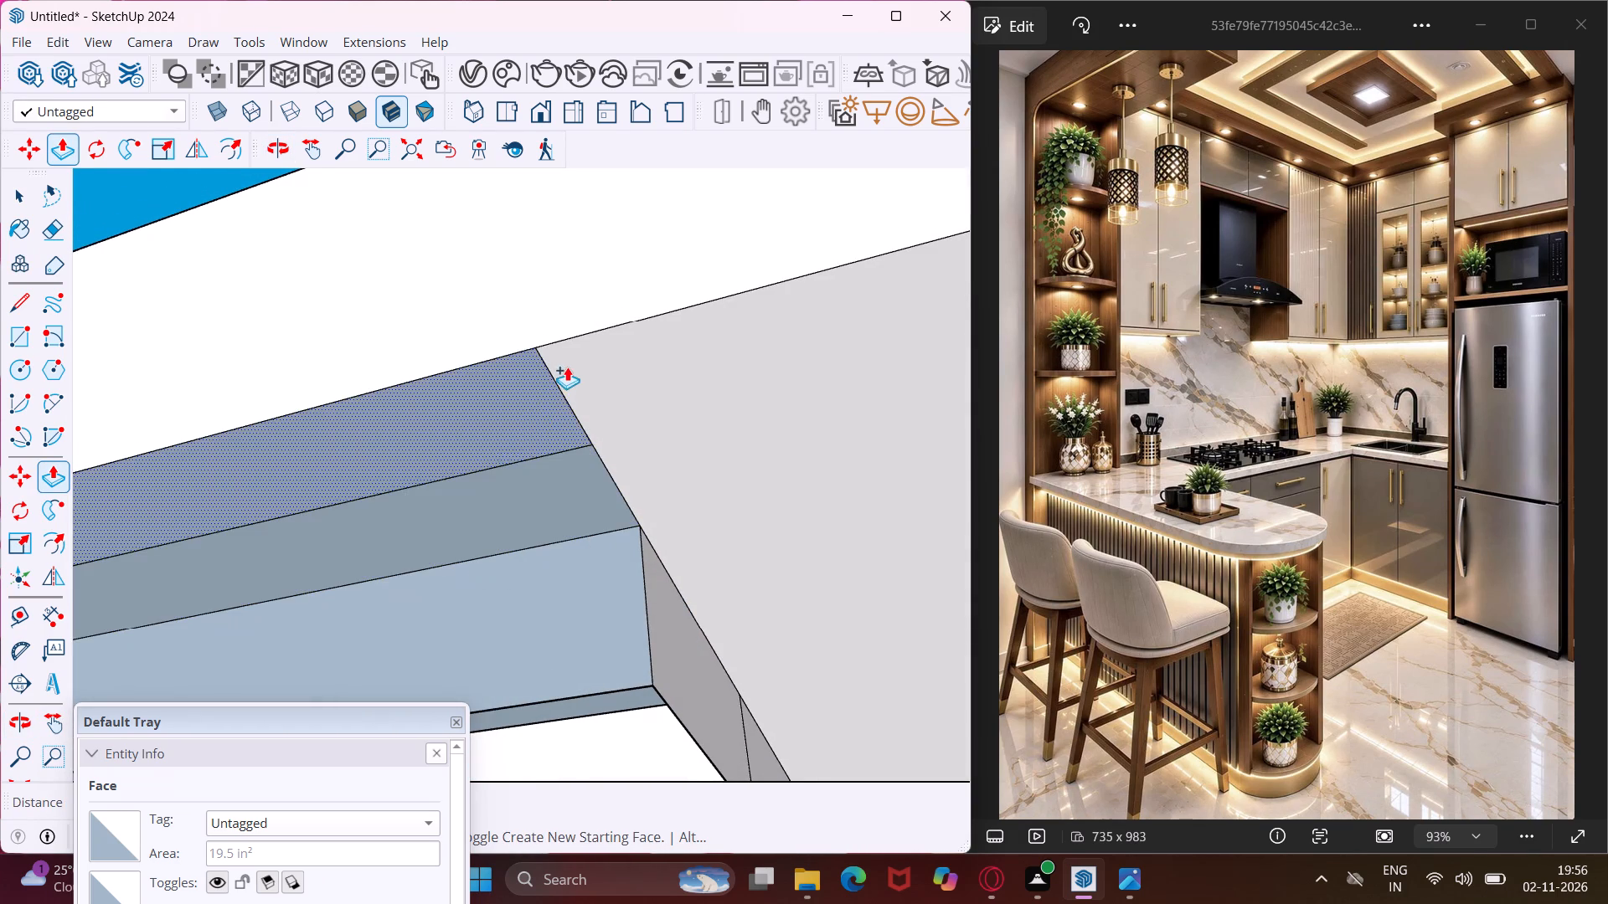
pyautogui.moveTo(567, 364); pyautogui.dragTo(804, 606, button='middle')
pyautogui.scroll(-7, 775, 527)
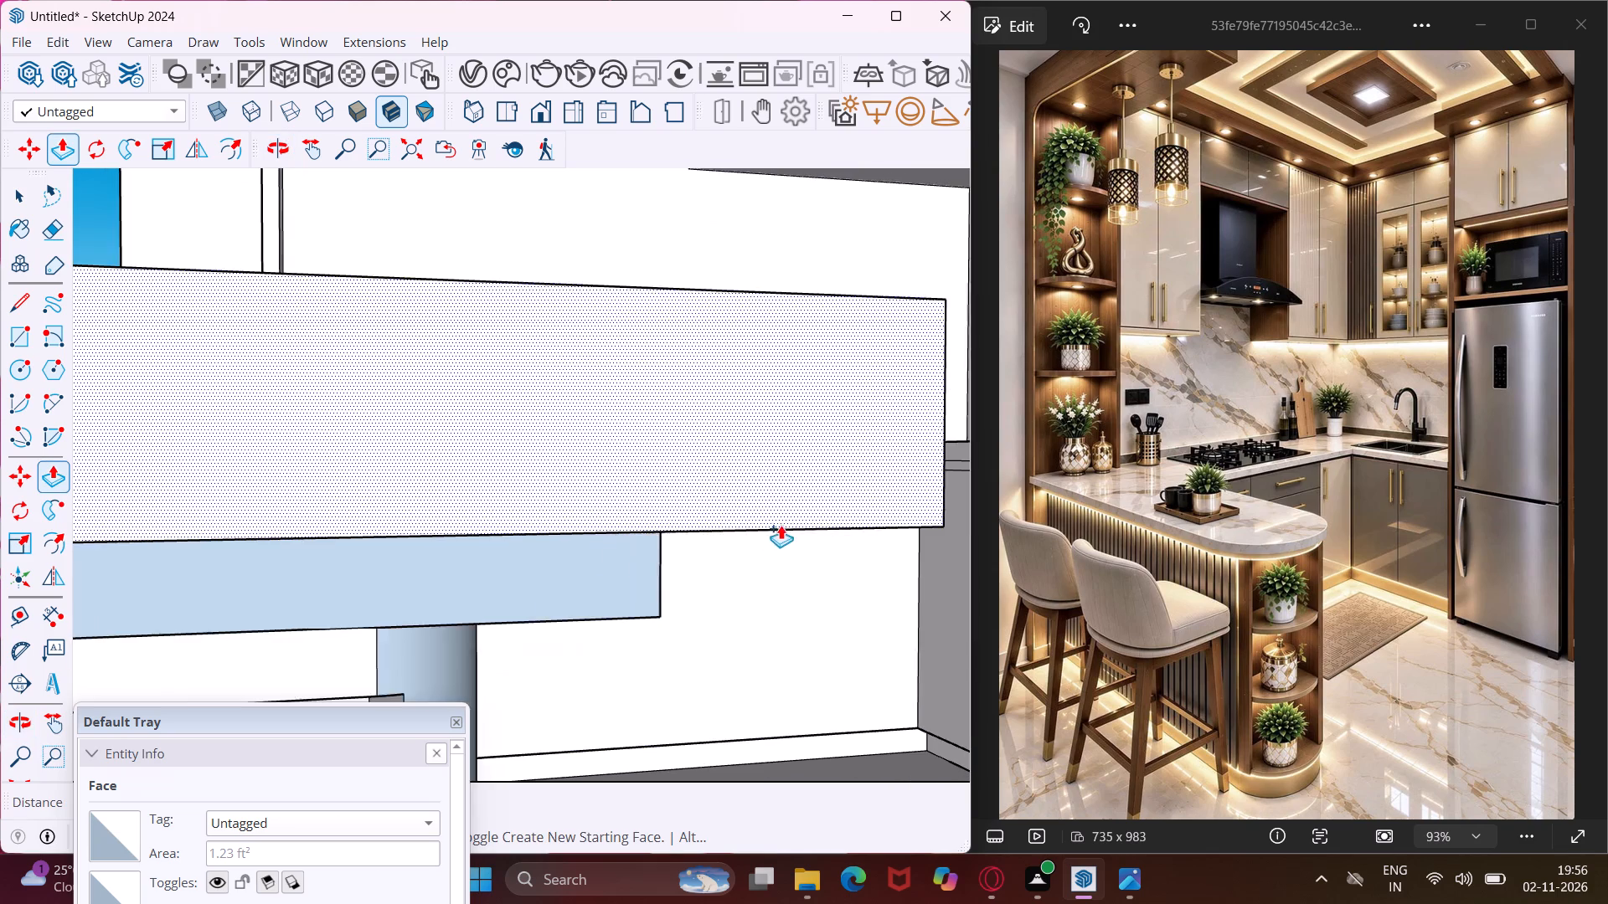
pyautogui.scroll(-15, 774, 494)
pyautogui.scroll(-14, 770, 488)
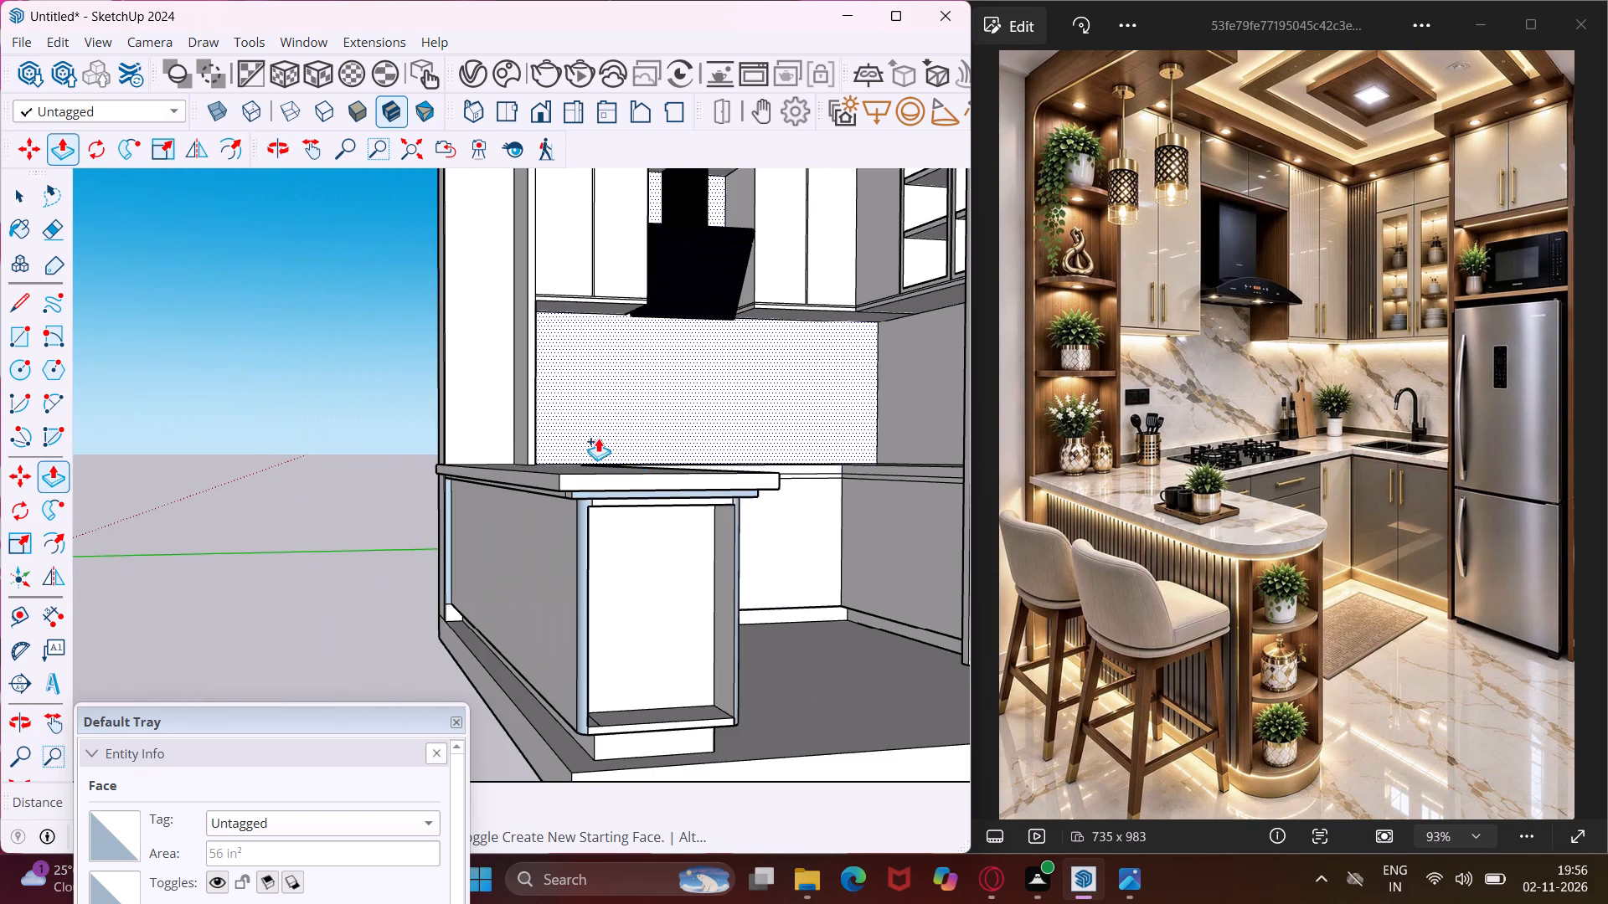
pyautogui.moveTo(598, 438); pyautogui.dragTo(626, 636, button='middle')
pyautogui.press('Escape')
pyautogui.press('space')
# Draw a two-point arc tangent to both edges across the stool-side corner of the peninsula countertop's end, on its top face.
pyautogui.scroll(-7, 626, 557)
pyautogui.scroll(7, 629, 675)
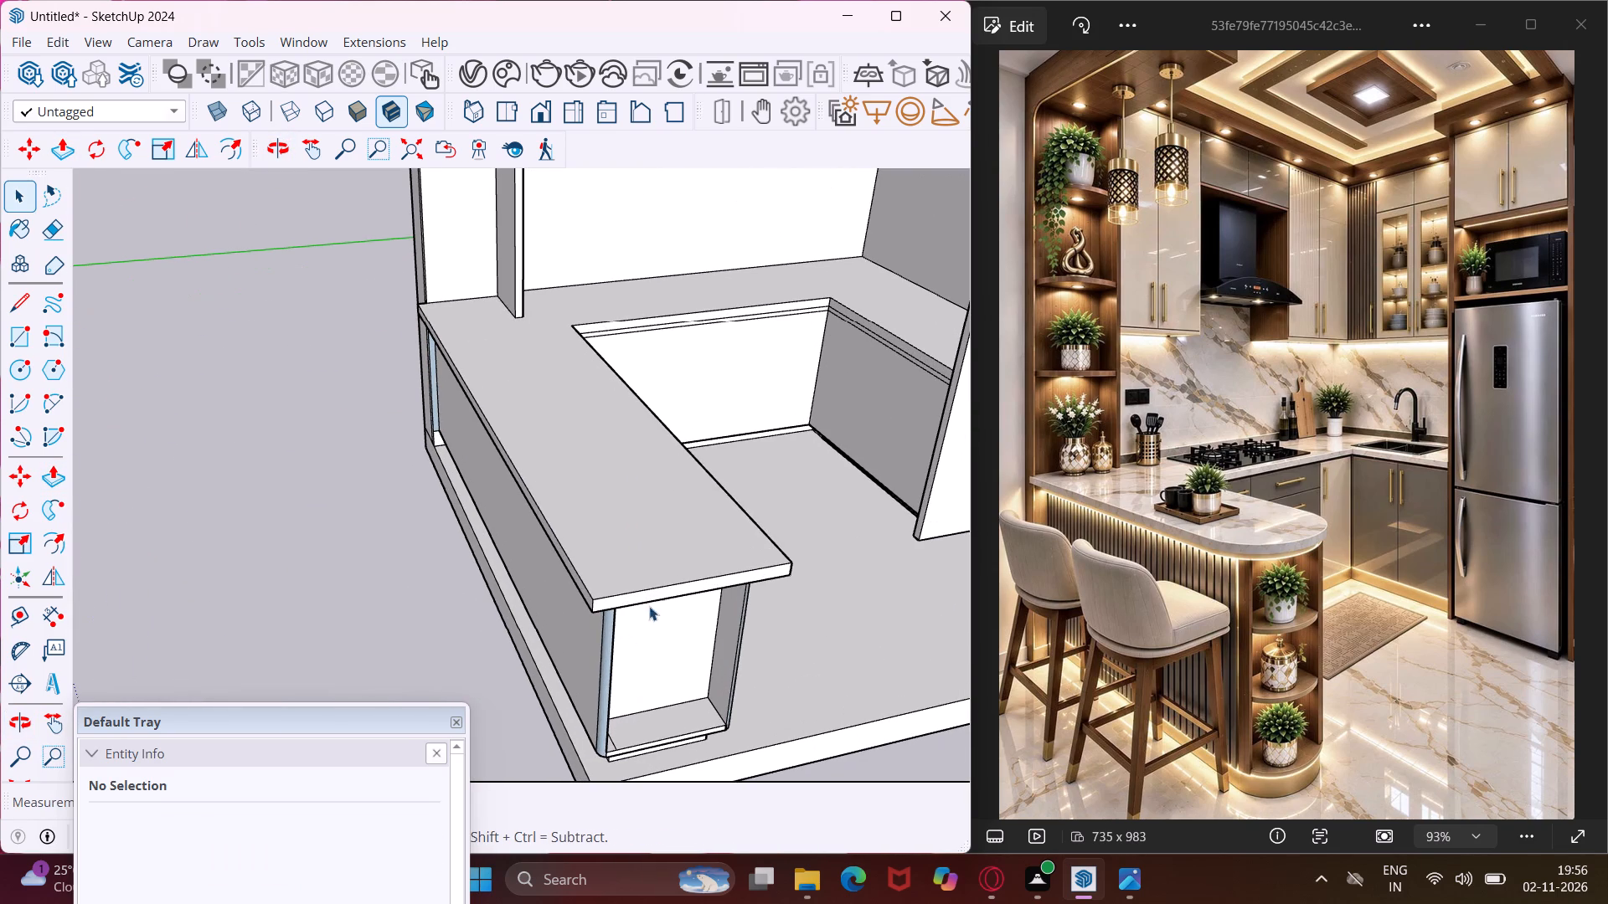
pyautogui.moveTo(745, 595); pyautogui.dragTo(621, 577, button='middle')
pyautogui.scroll(1, 624, 577)
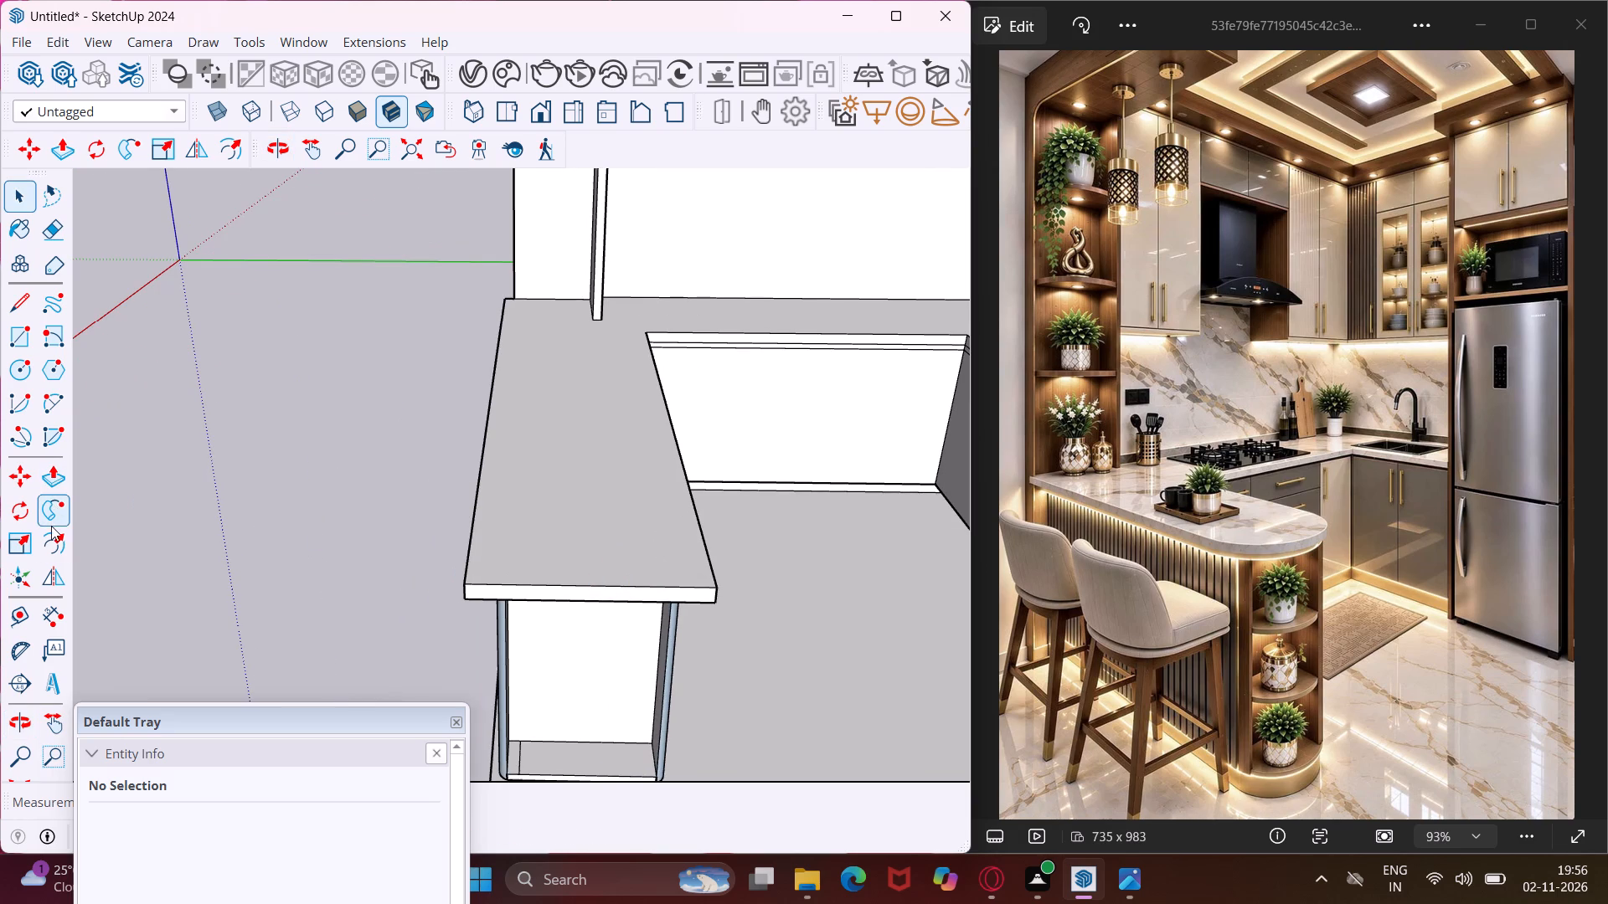
pyautogui.click(51, 413)
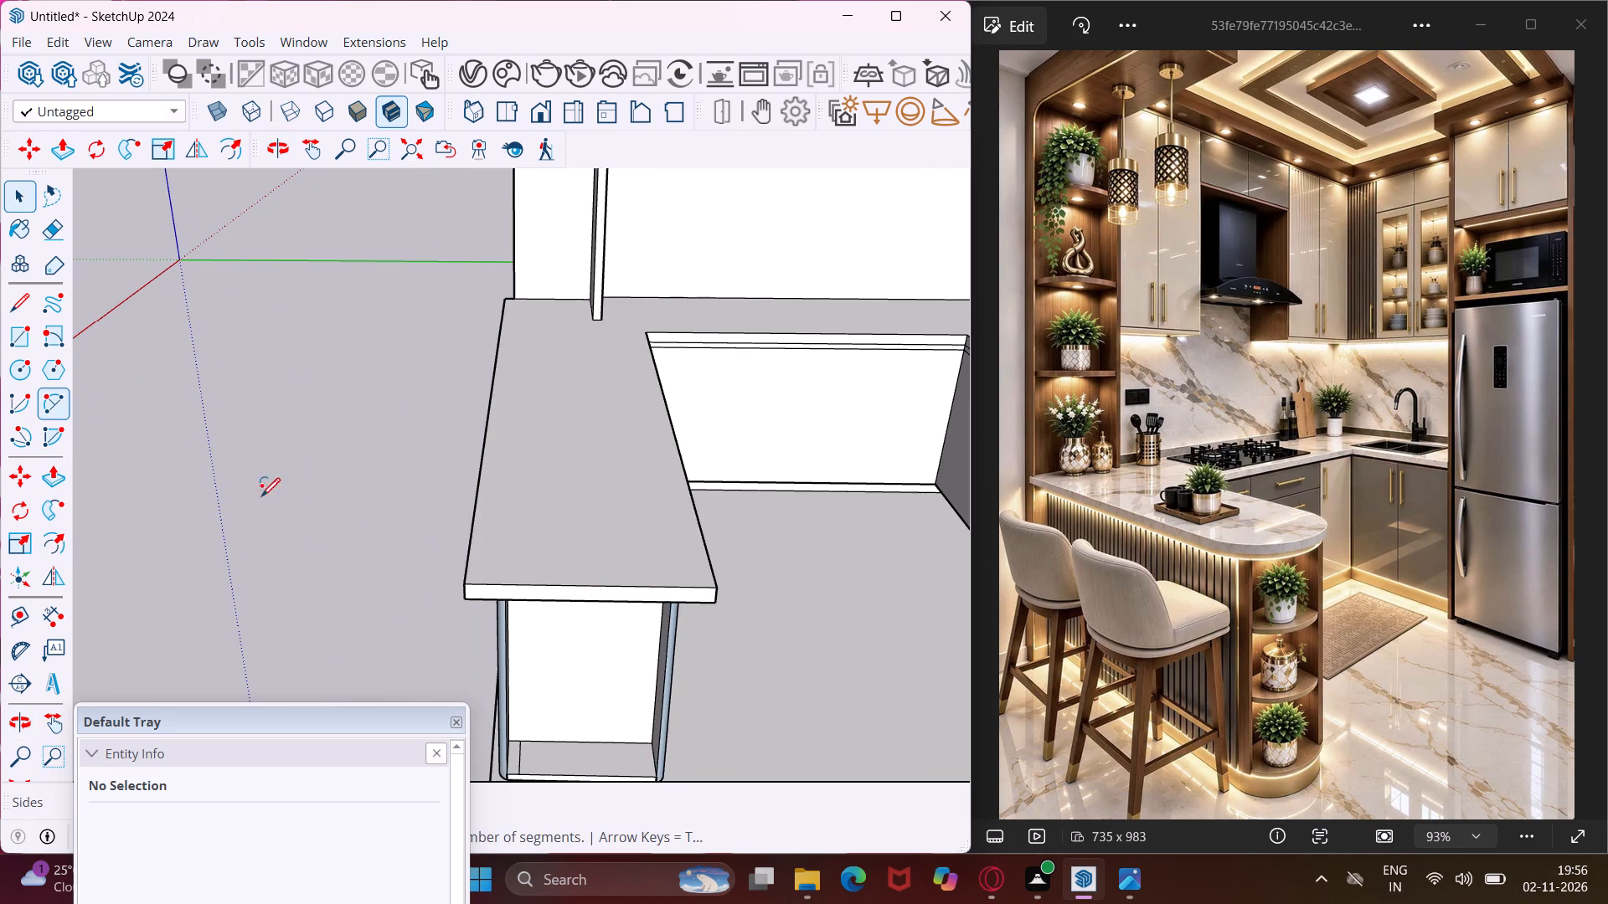
pyautogui.scroll(-4, 470, 541)
pyautogui.moveTo(471, 553); pyautogui.dragTo(485, 623, button='middle')
pyautogui.scroll(3, 486, 624)
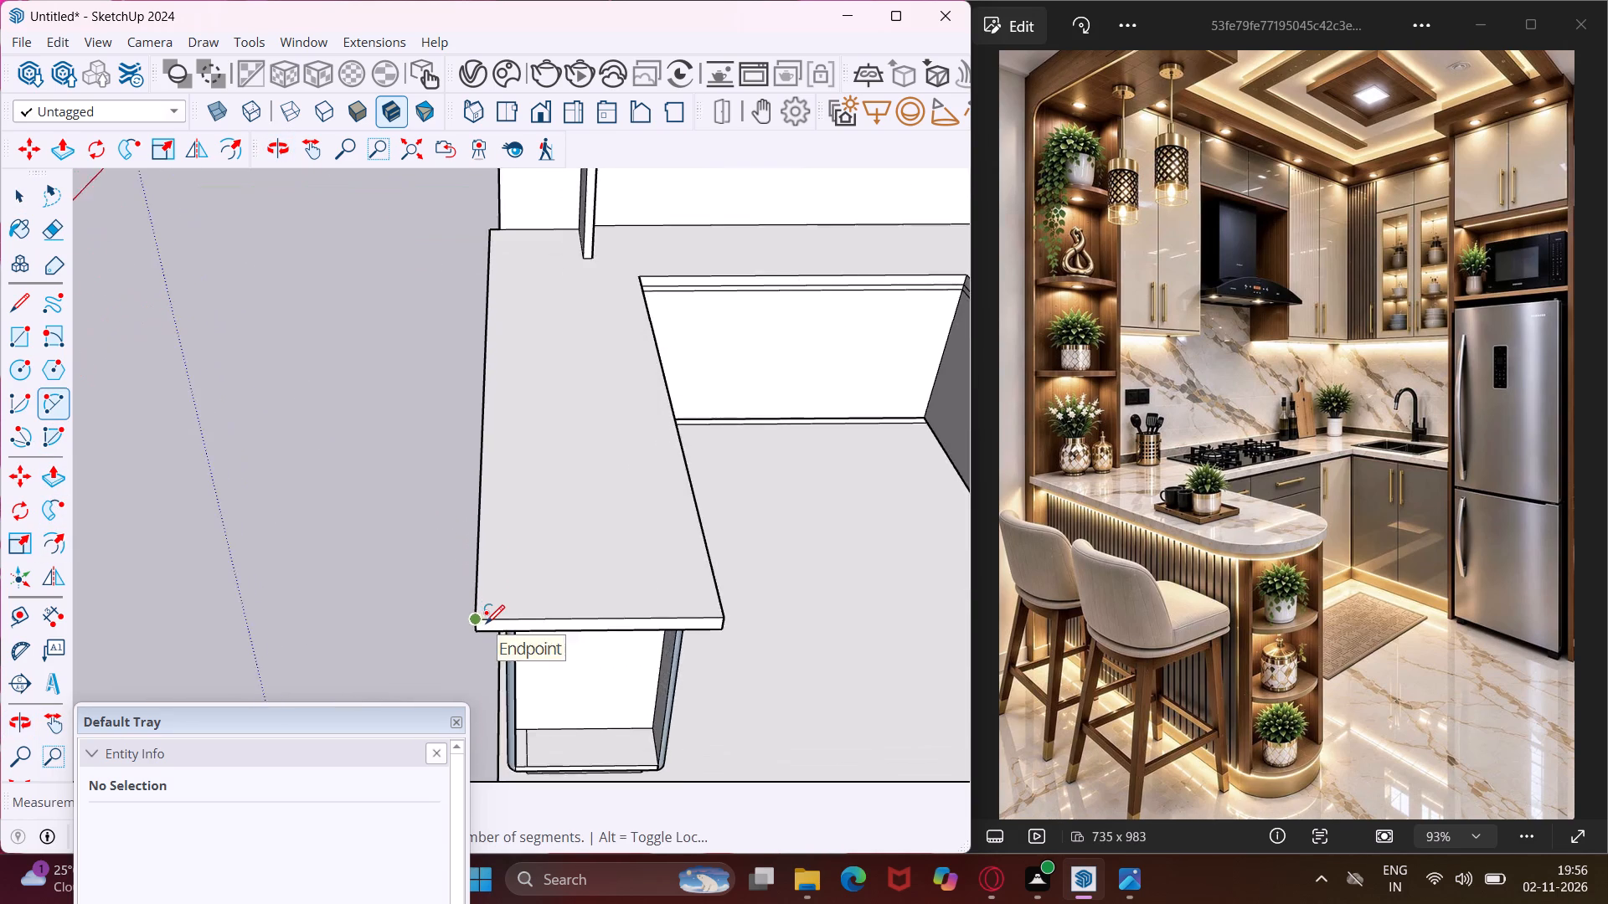
pyautogui.scroll(8, 486, 624)
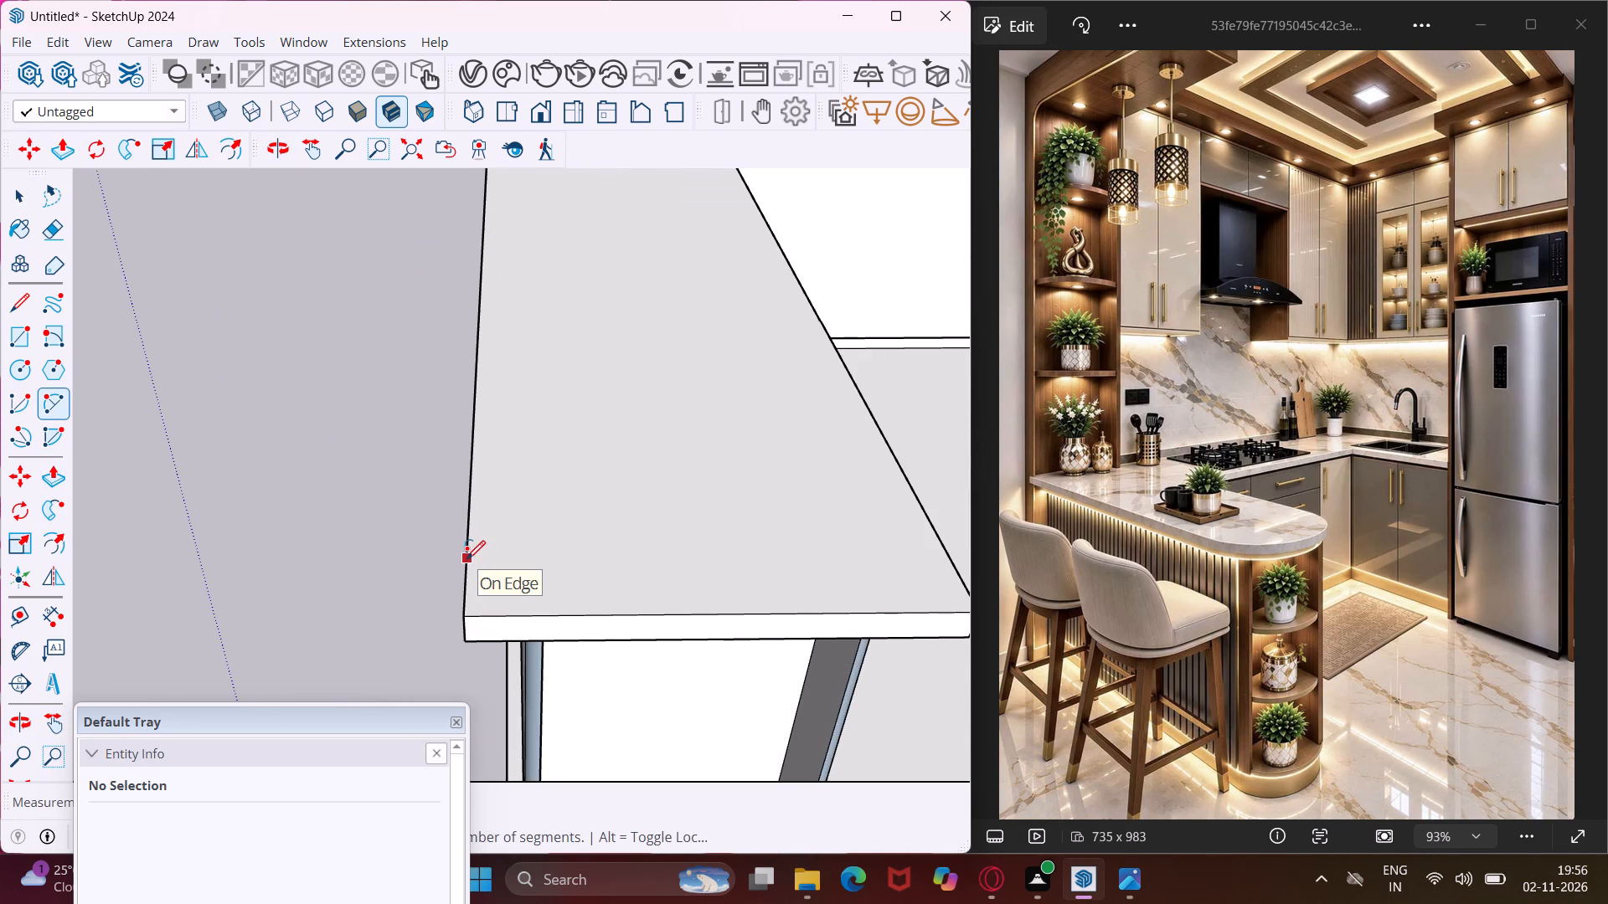
pyautogui.click(466, 559)
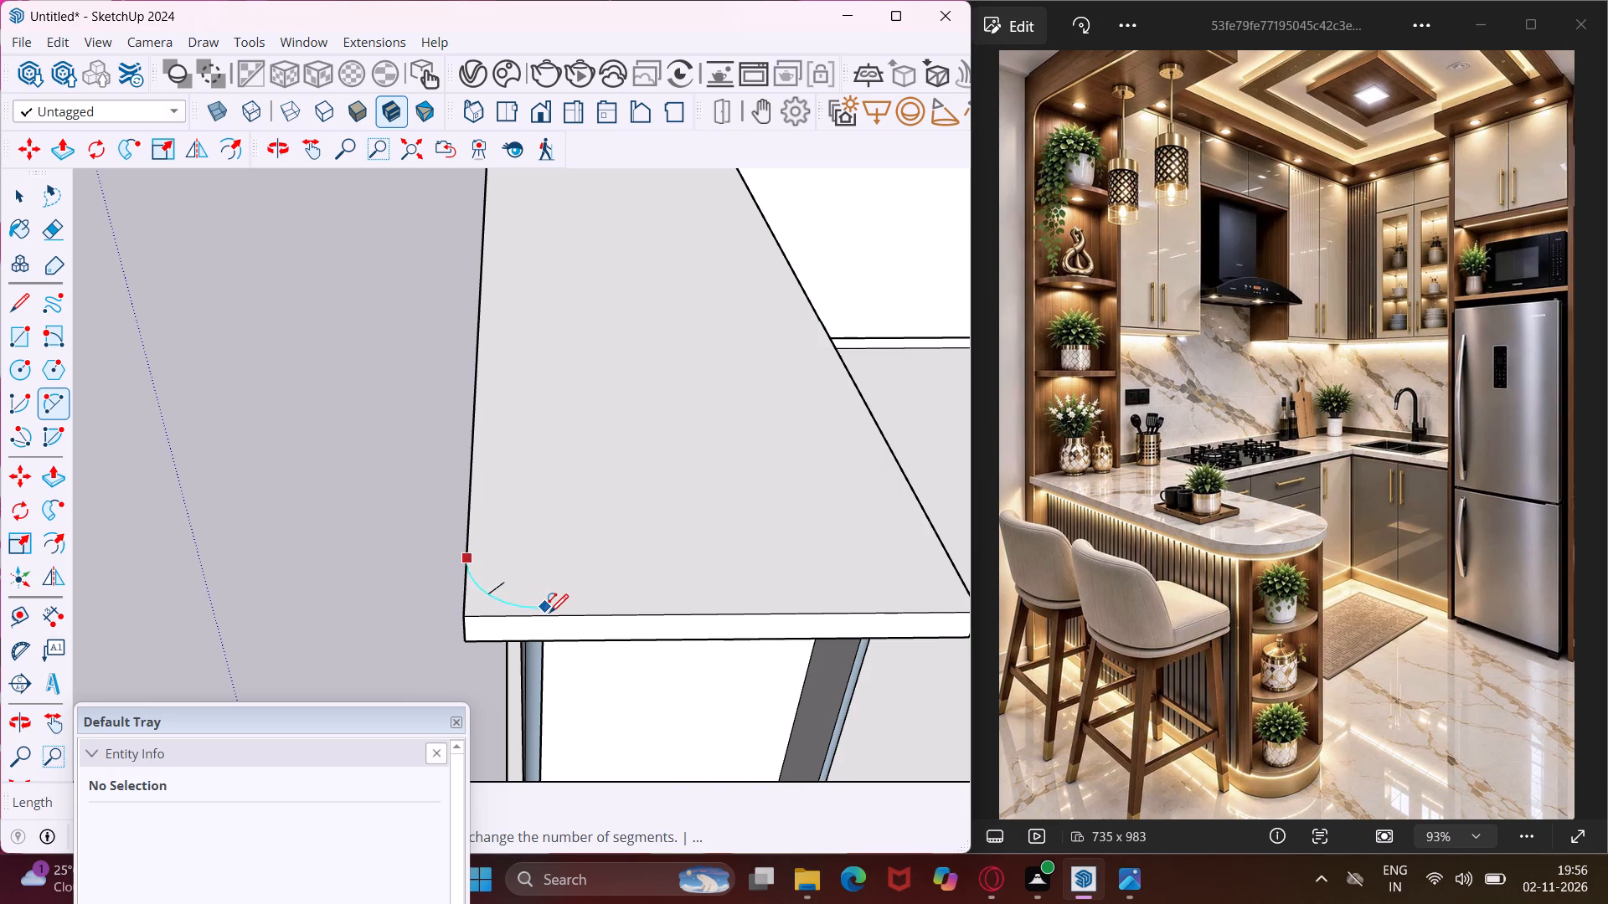
pyautogui.click(549, 612)
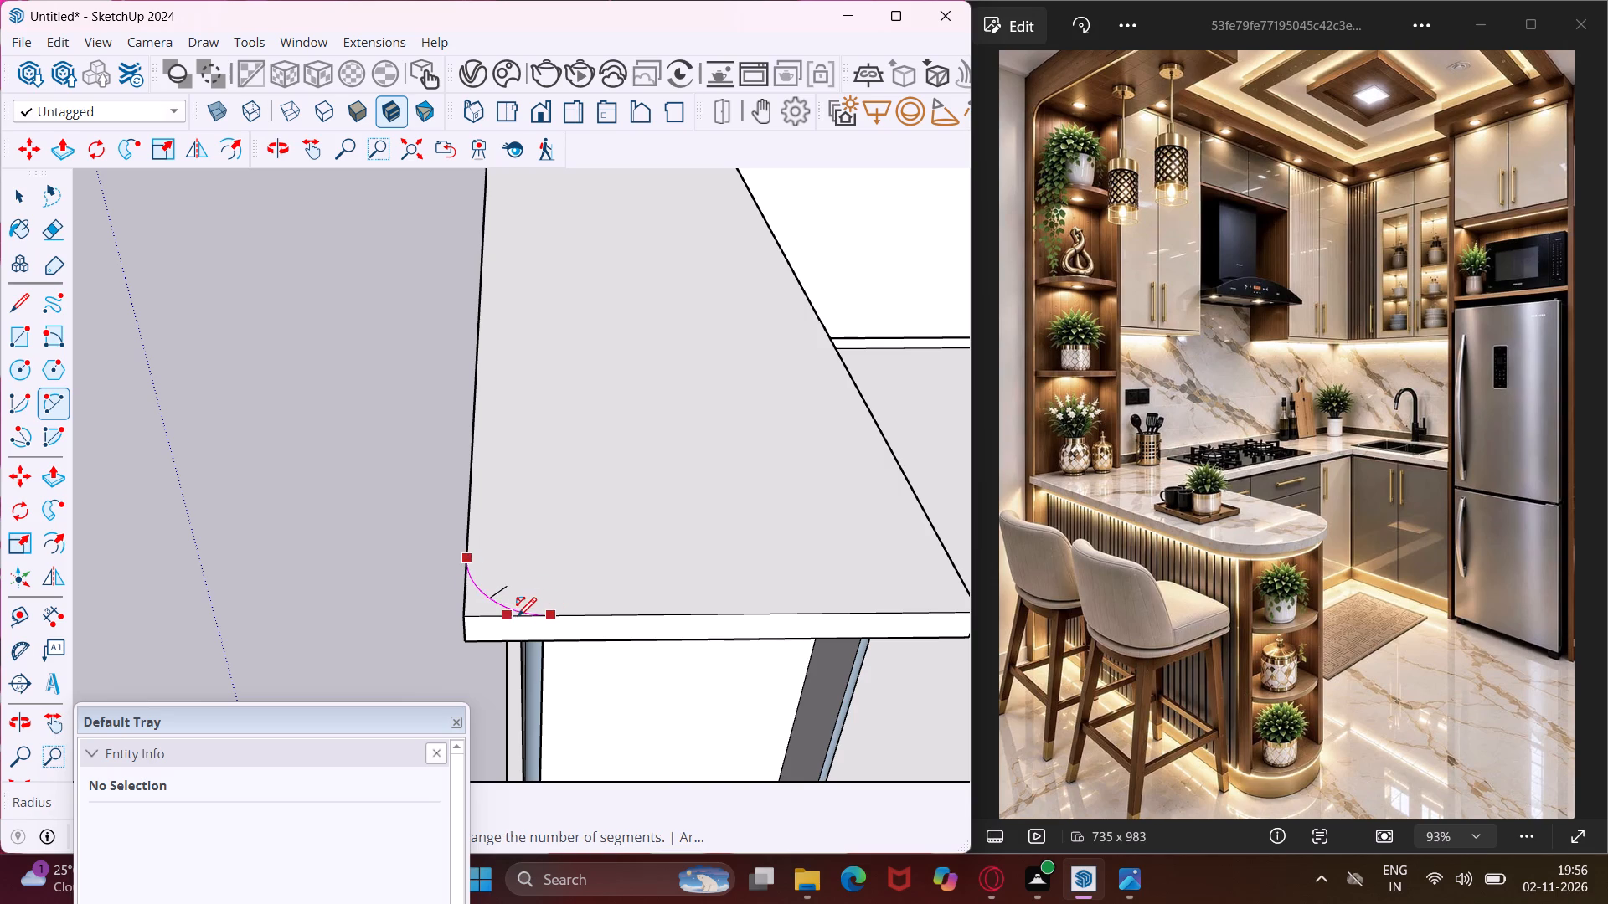
pyautogui.click(515, 617)
pyautogui.press('Escape')
pyautogui.press('space')
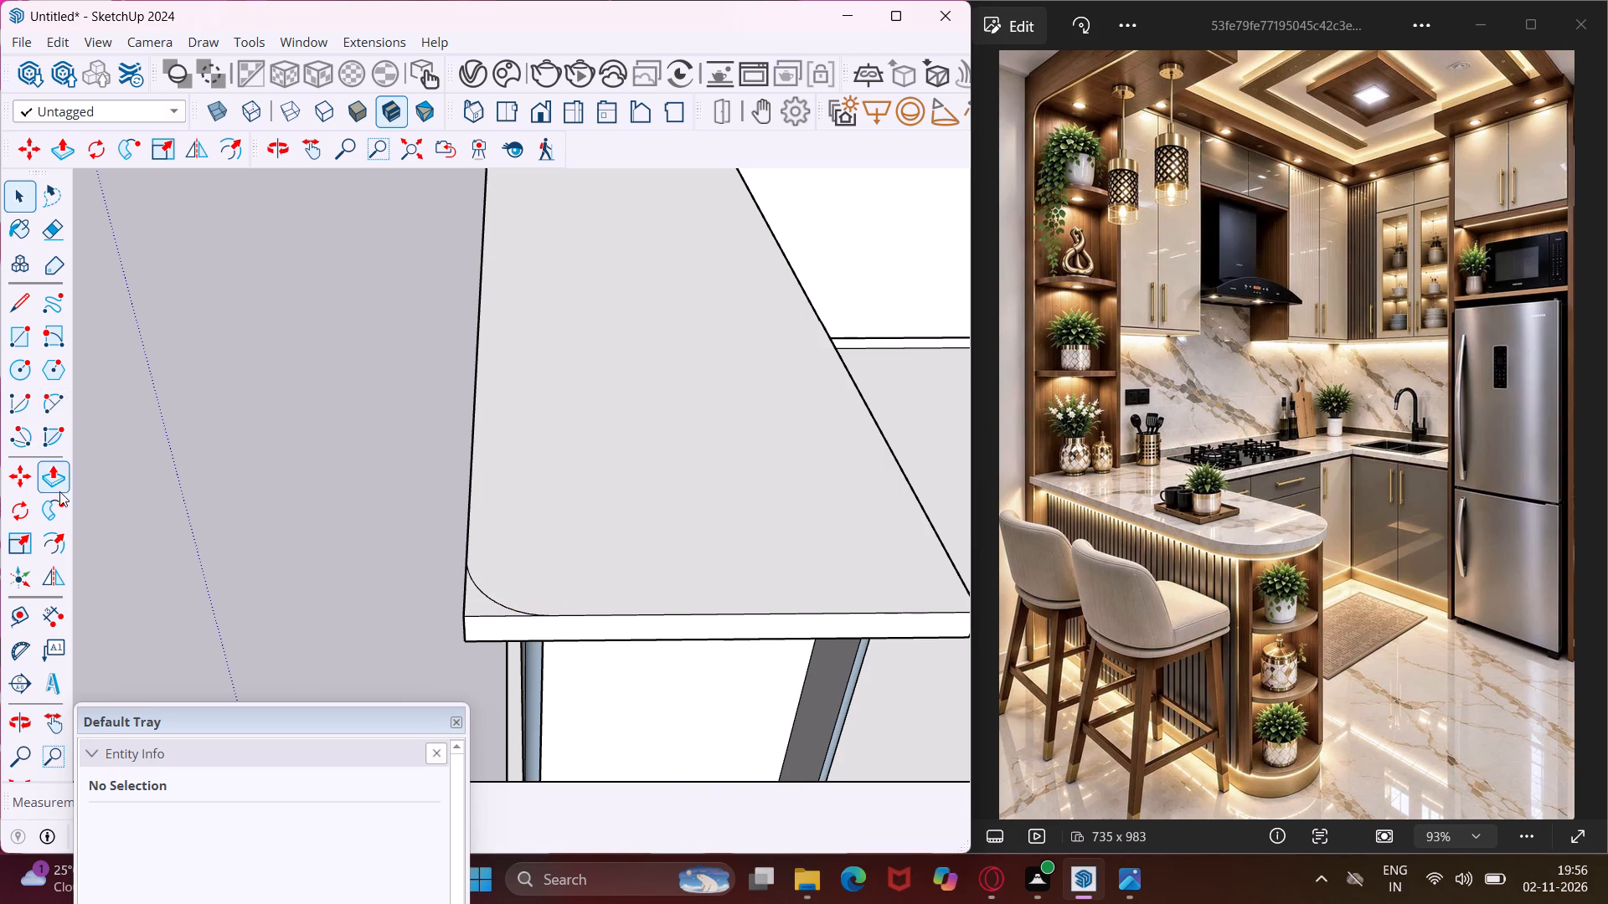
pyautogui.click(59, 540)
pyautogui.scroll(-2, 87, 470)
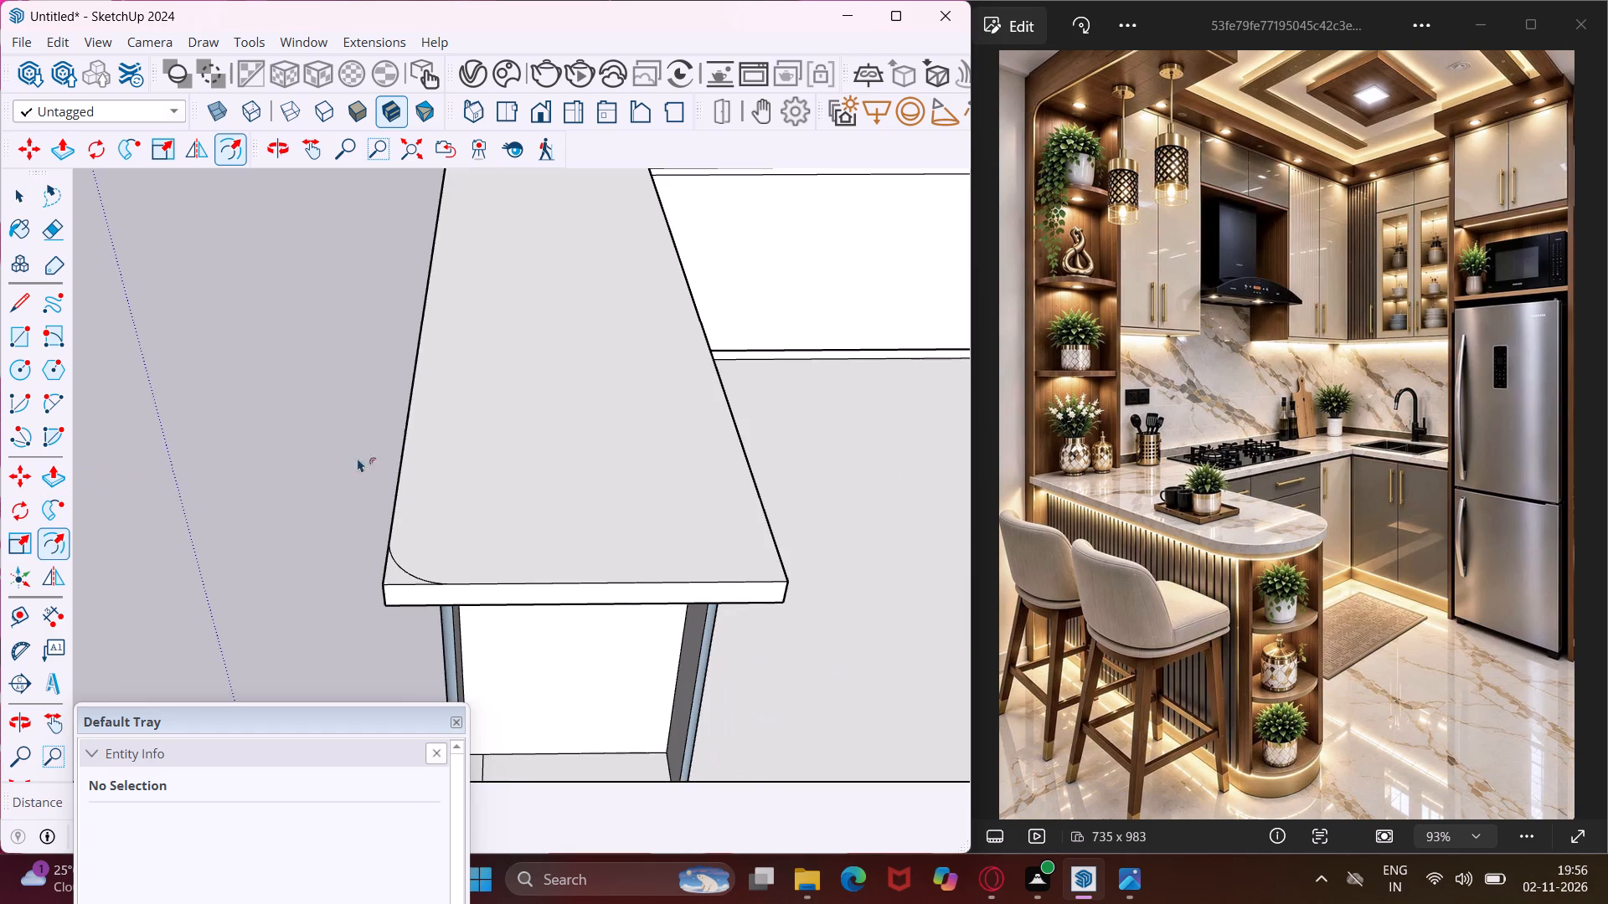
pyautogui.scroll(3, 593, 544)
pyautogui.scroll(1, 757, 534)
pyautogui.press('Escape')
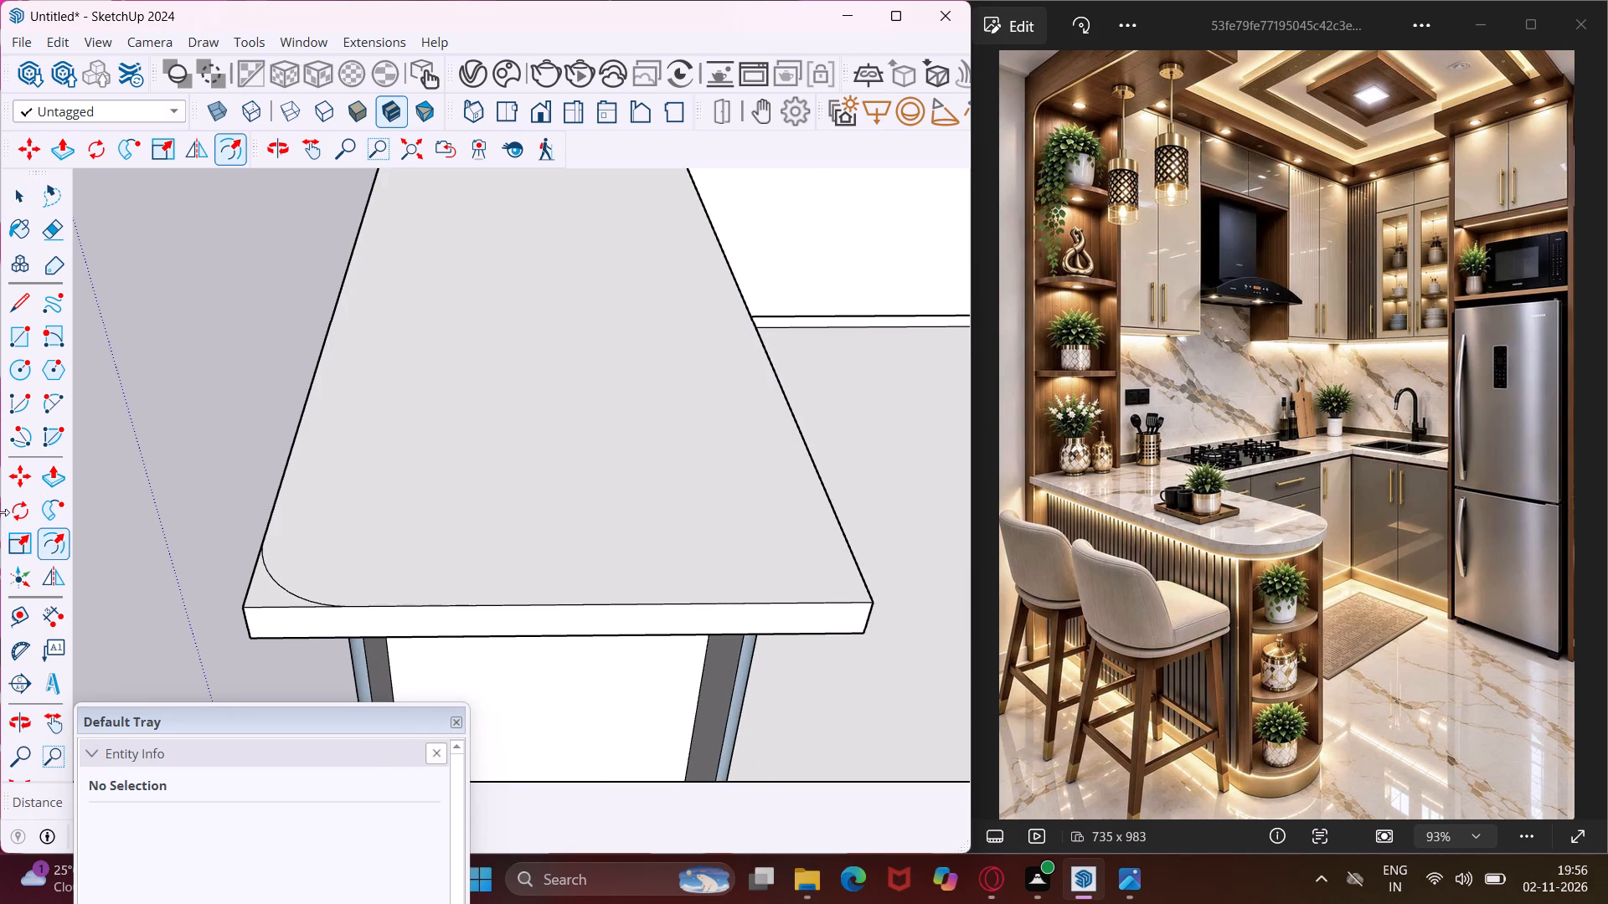
# Draw a matching tangent two-point arc across the kitchen-side corner of the peninsula countertop's end.
pyautogui.click(51, 401)
pyautogui.scroll(5, 781, 570)
pyautogui.scroll(-2, 786, 573)
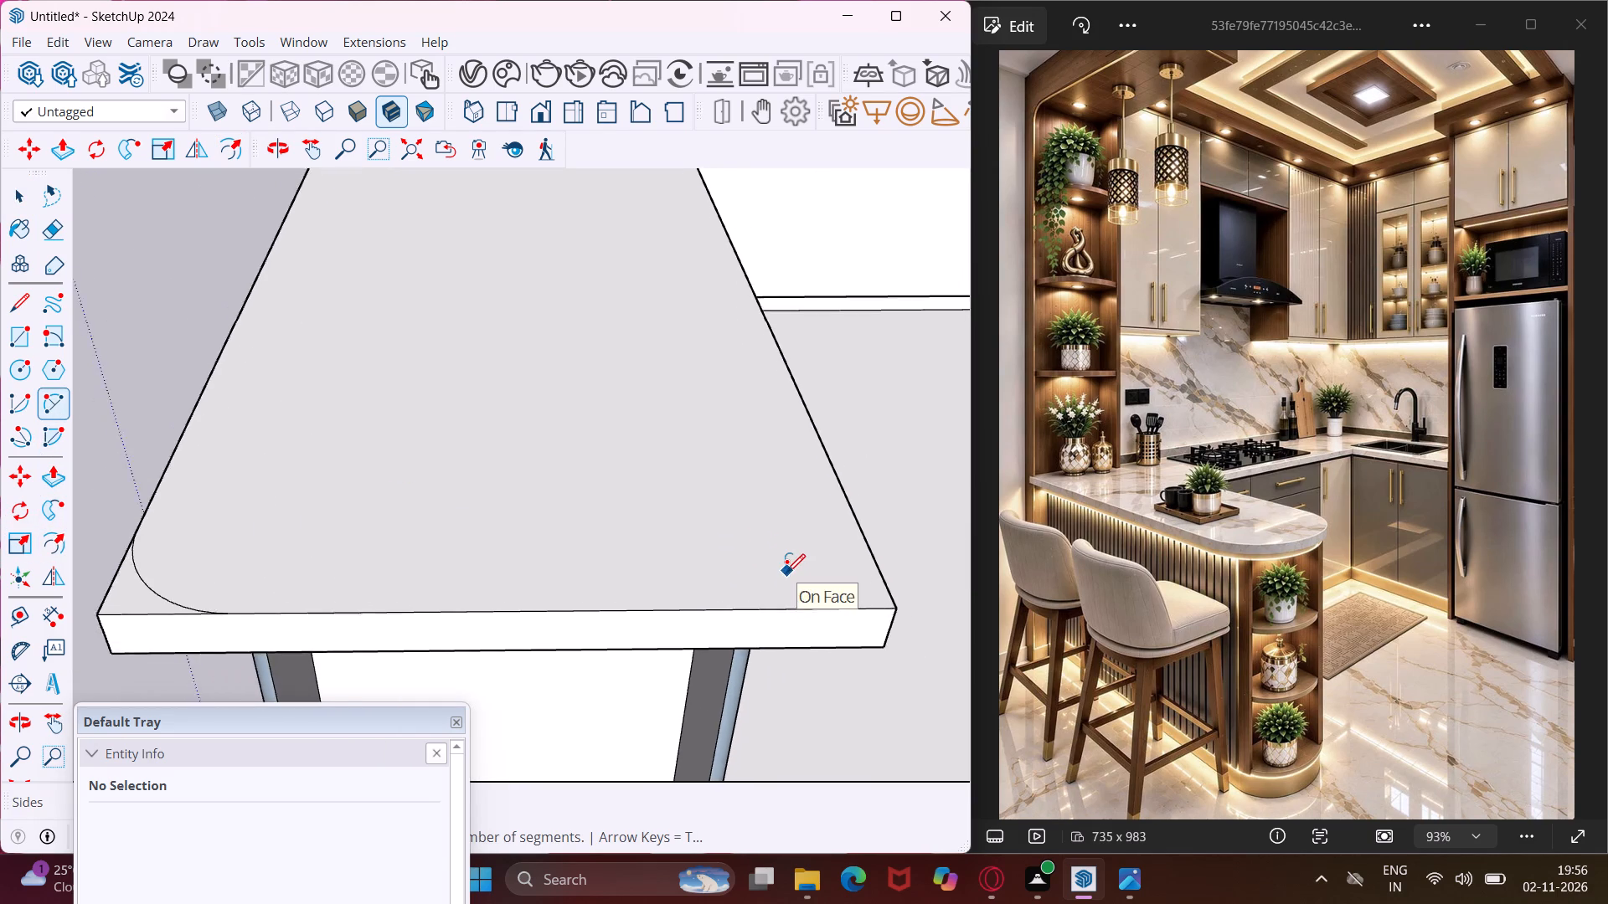
pyautogui.scroll(-2, 786, 573)
pyautogui.click(765, 608)
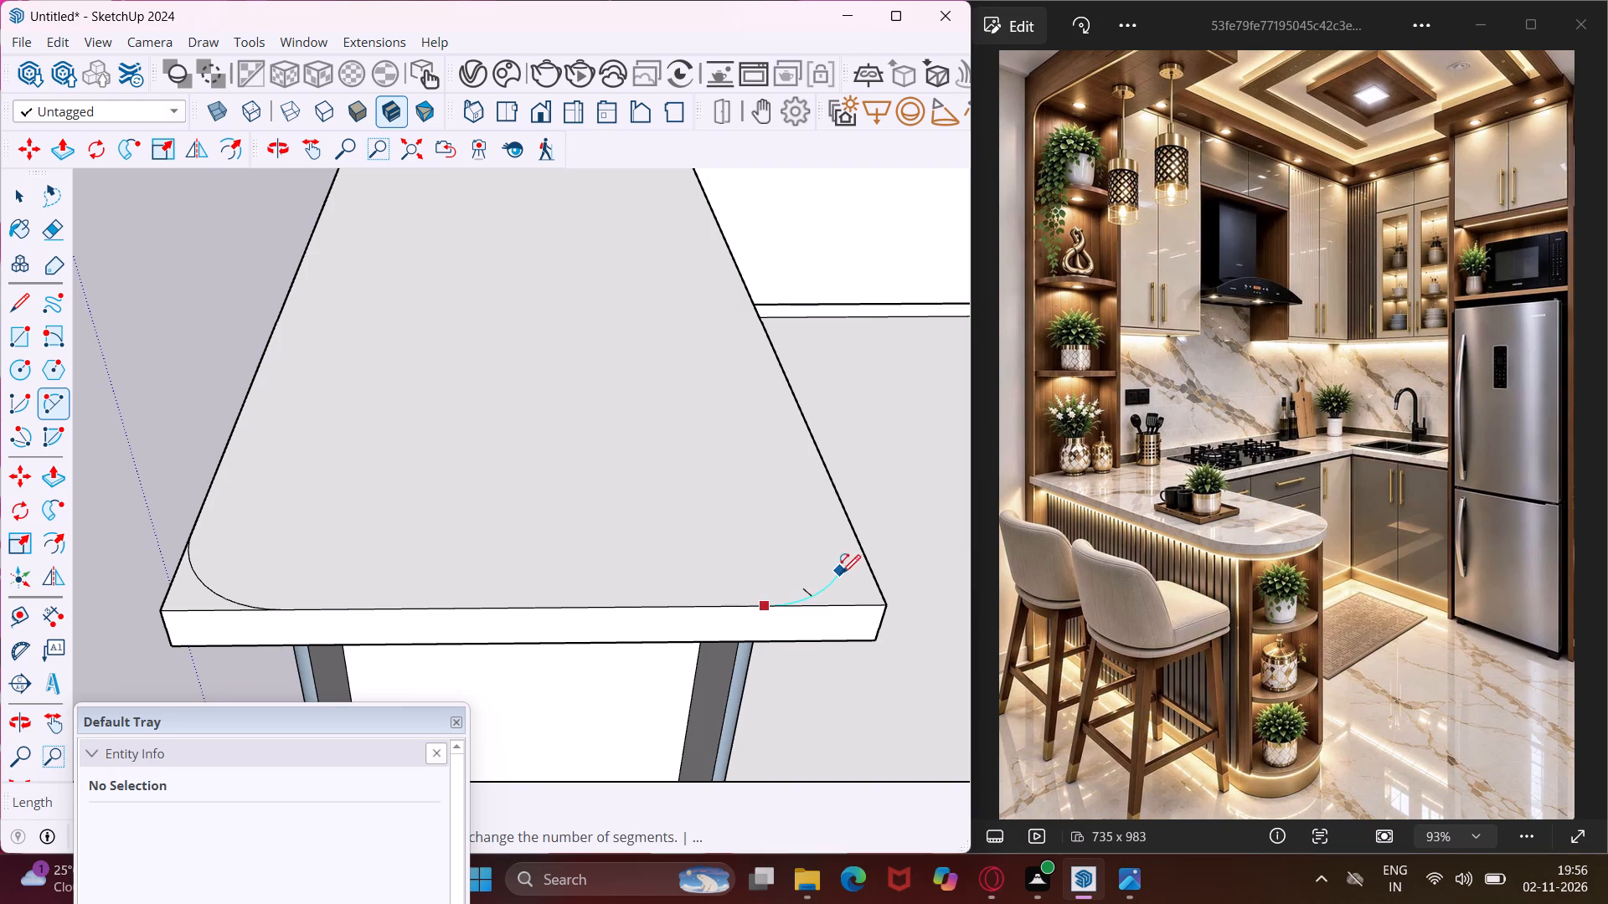
pyautogui.click(858, 538)
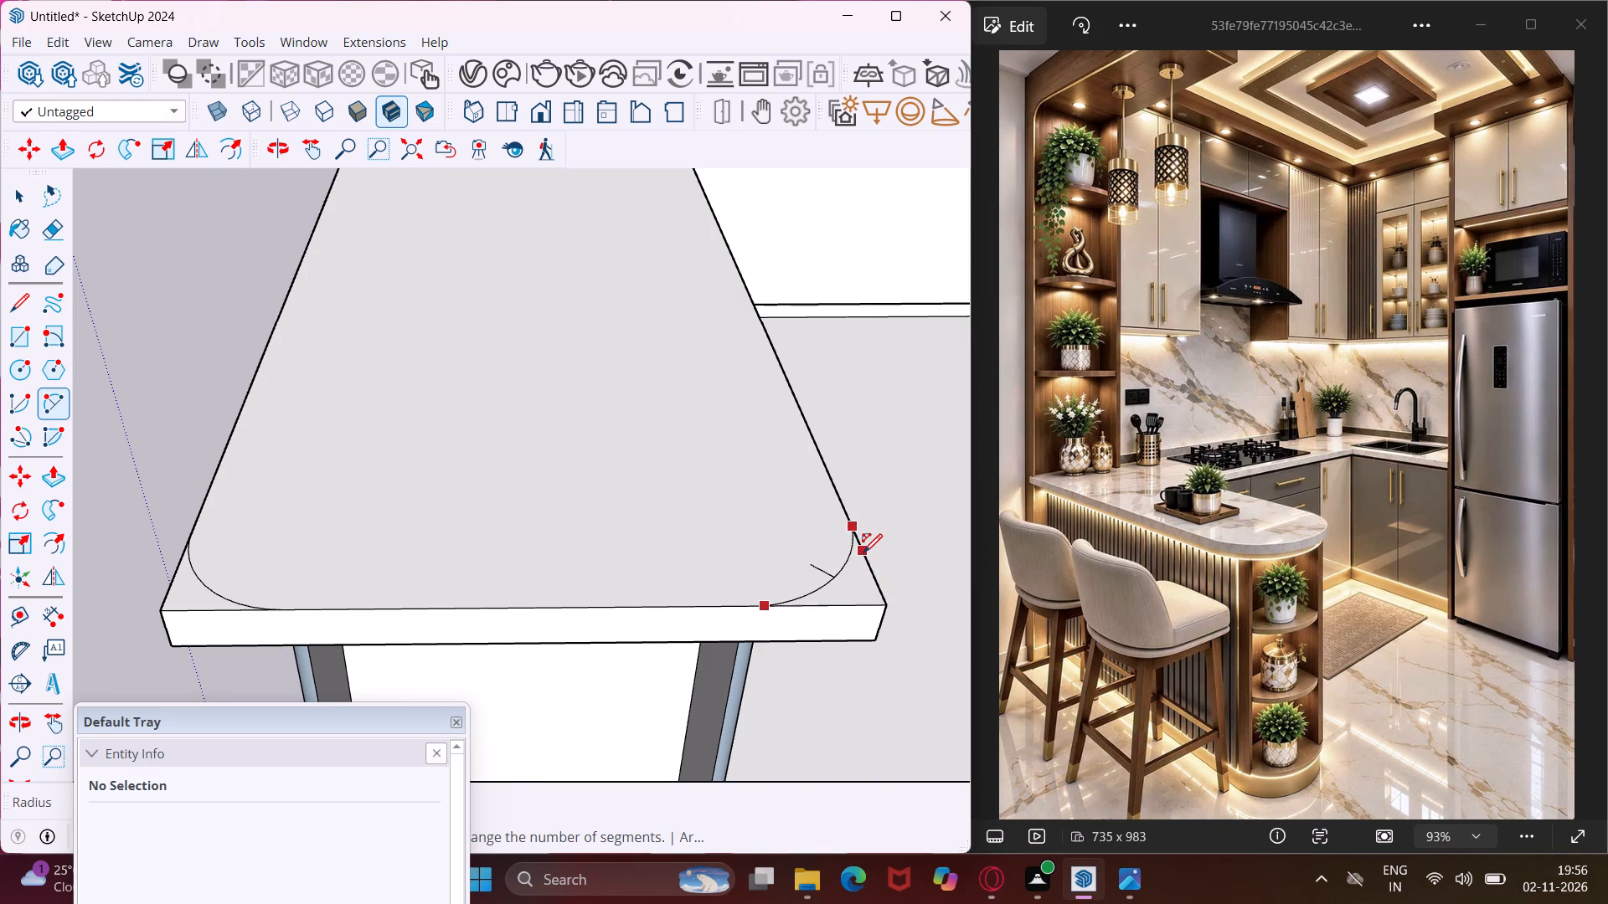
pyautogui.scroll(7, 863, 551)
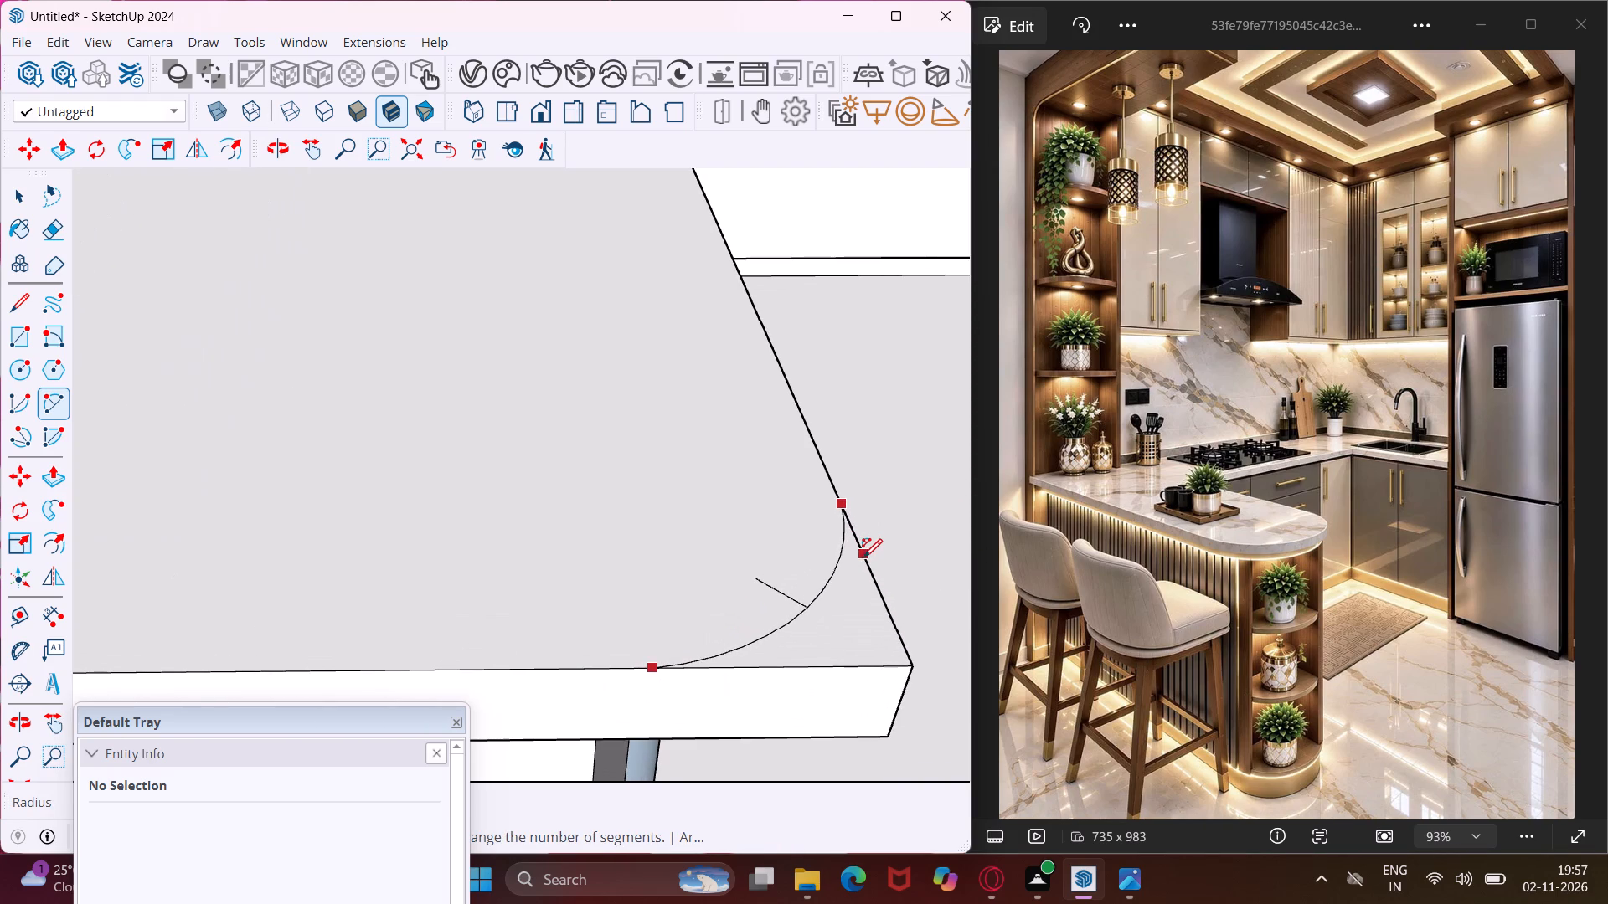
pyautogui.click(867, 561)
pyautogui.press('Escape')
pyautogui.press('space')
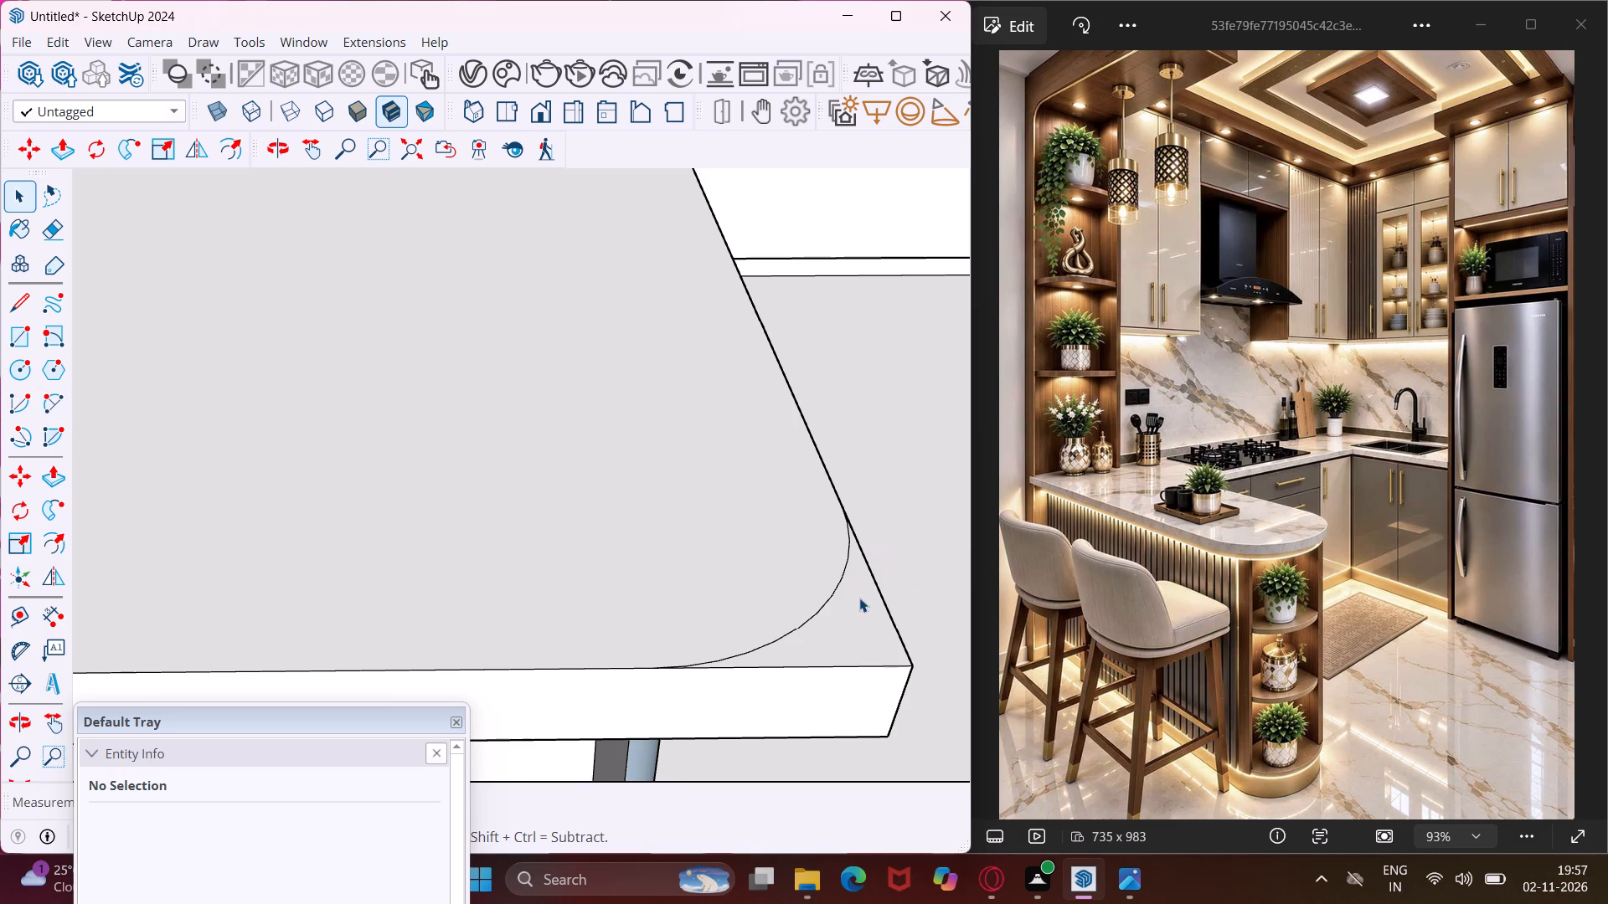
# Push the corner piece outside the kitchen-side arc down through the countertop's full thickness to round that corner.
pyautogui.click(863, 602)
pyautogui.press('p')
pyautogui.click(863, 602)
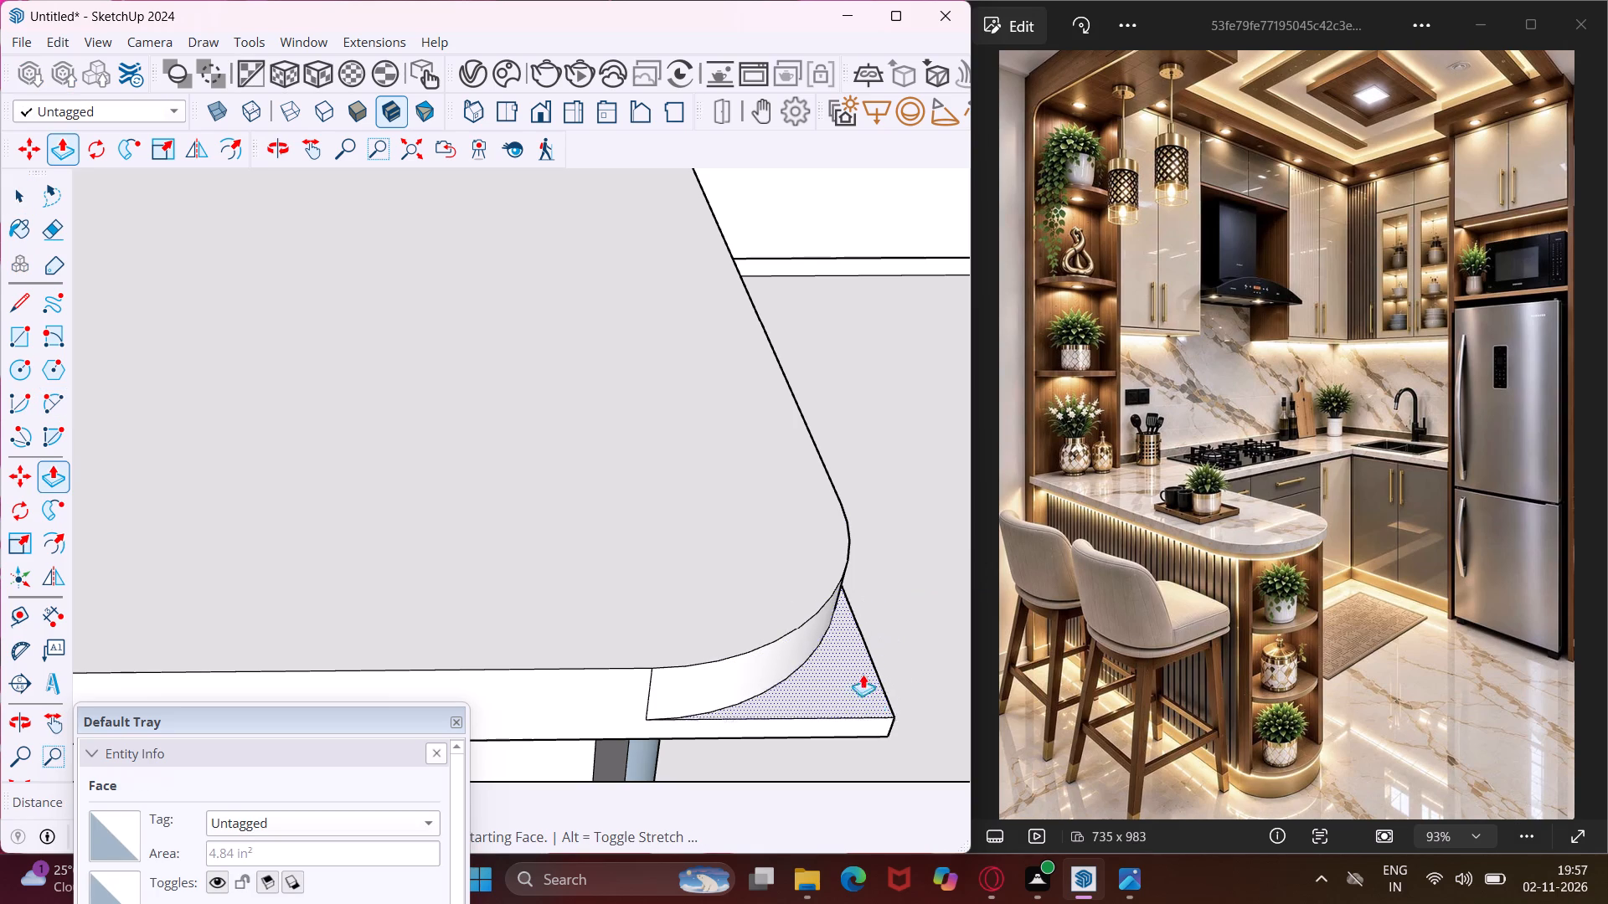
pyautogui.click(862, 722)
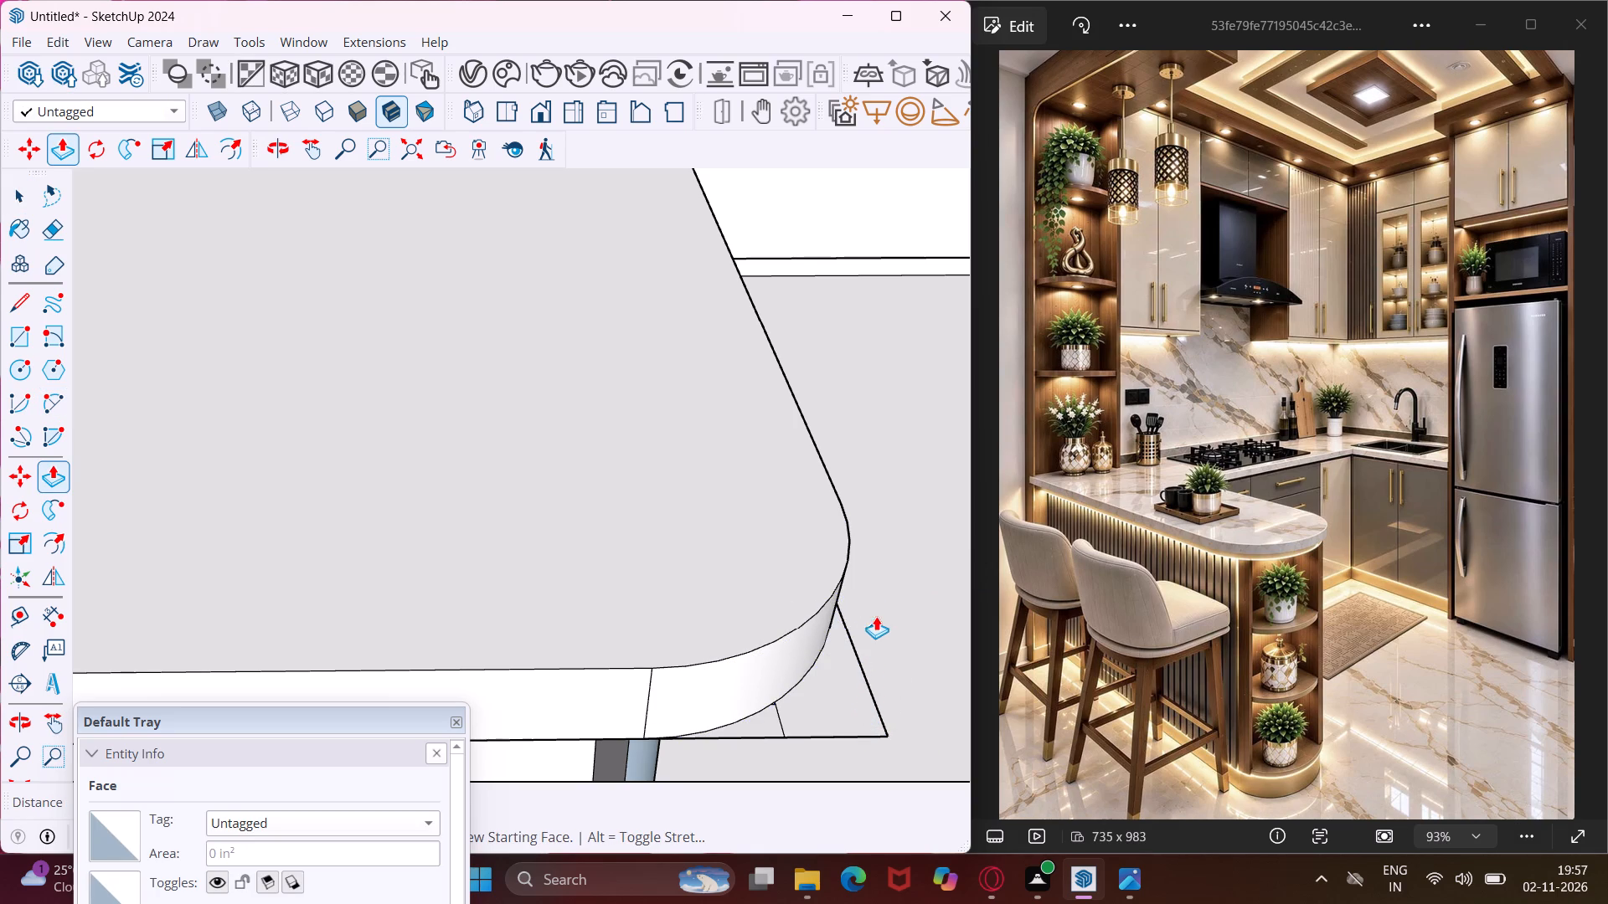
# Push the corner piece outside the stool-side arc down through the countertop's full thickness to round that corner.
pyautogui.press('Escape')
pyautogui.scroll(-8, 899, 534)
pyautogui.scroll(2, 617, 557)
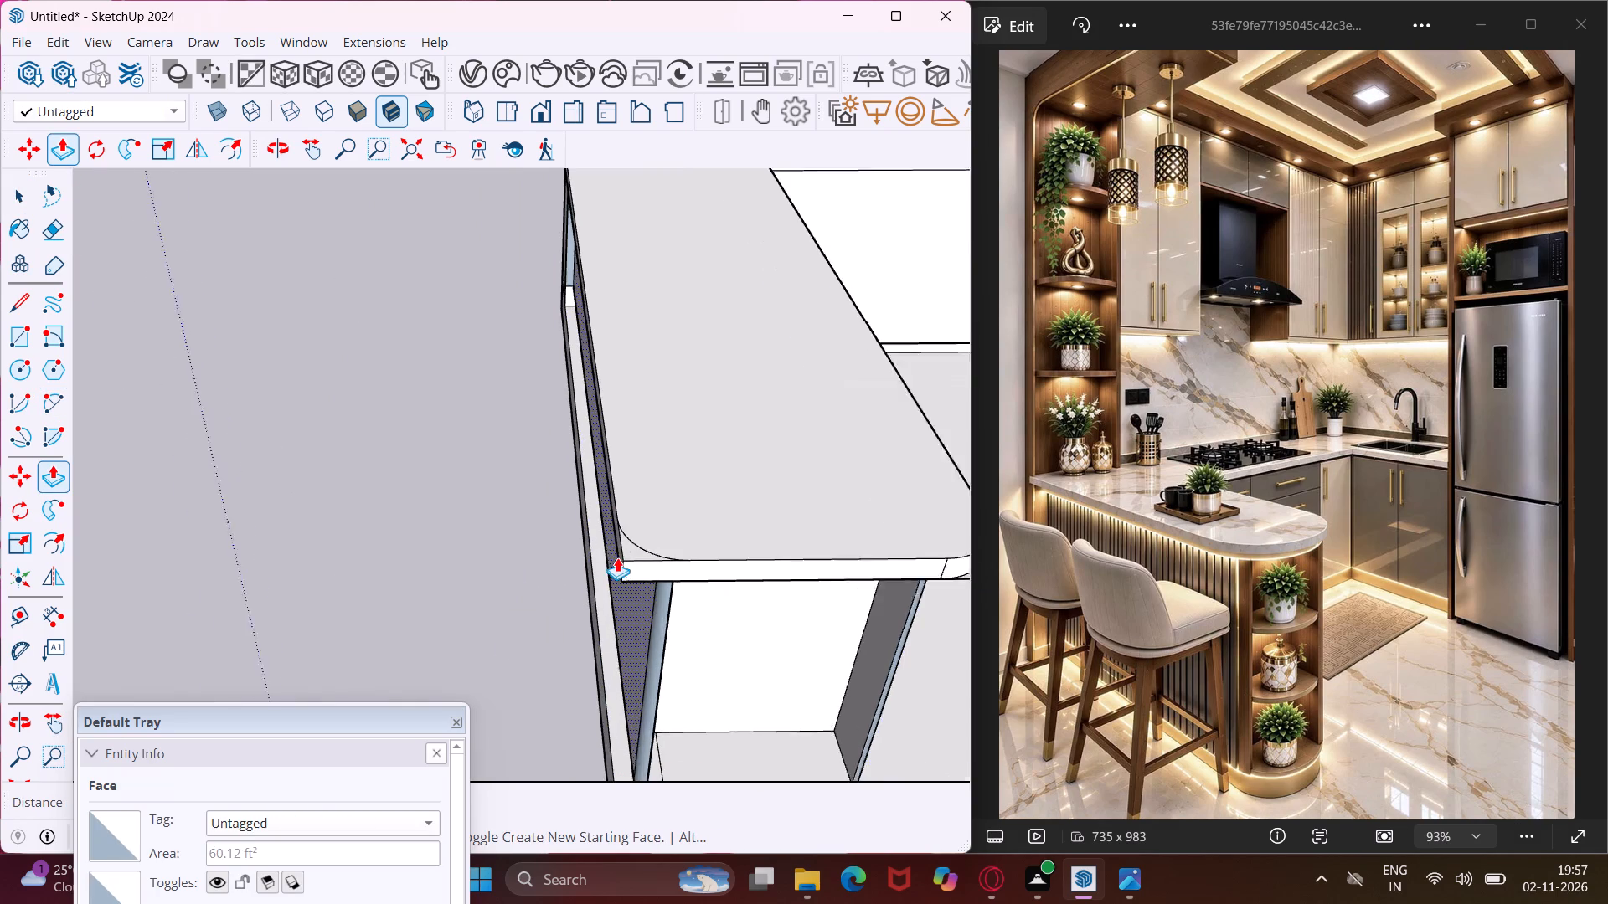
pyautogui.scroll(10, 617, 557)
pyautogui.click(629, 557)
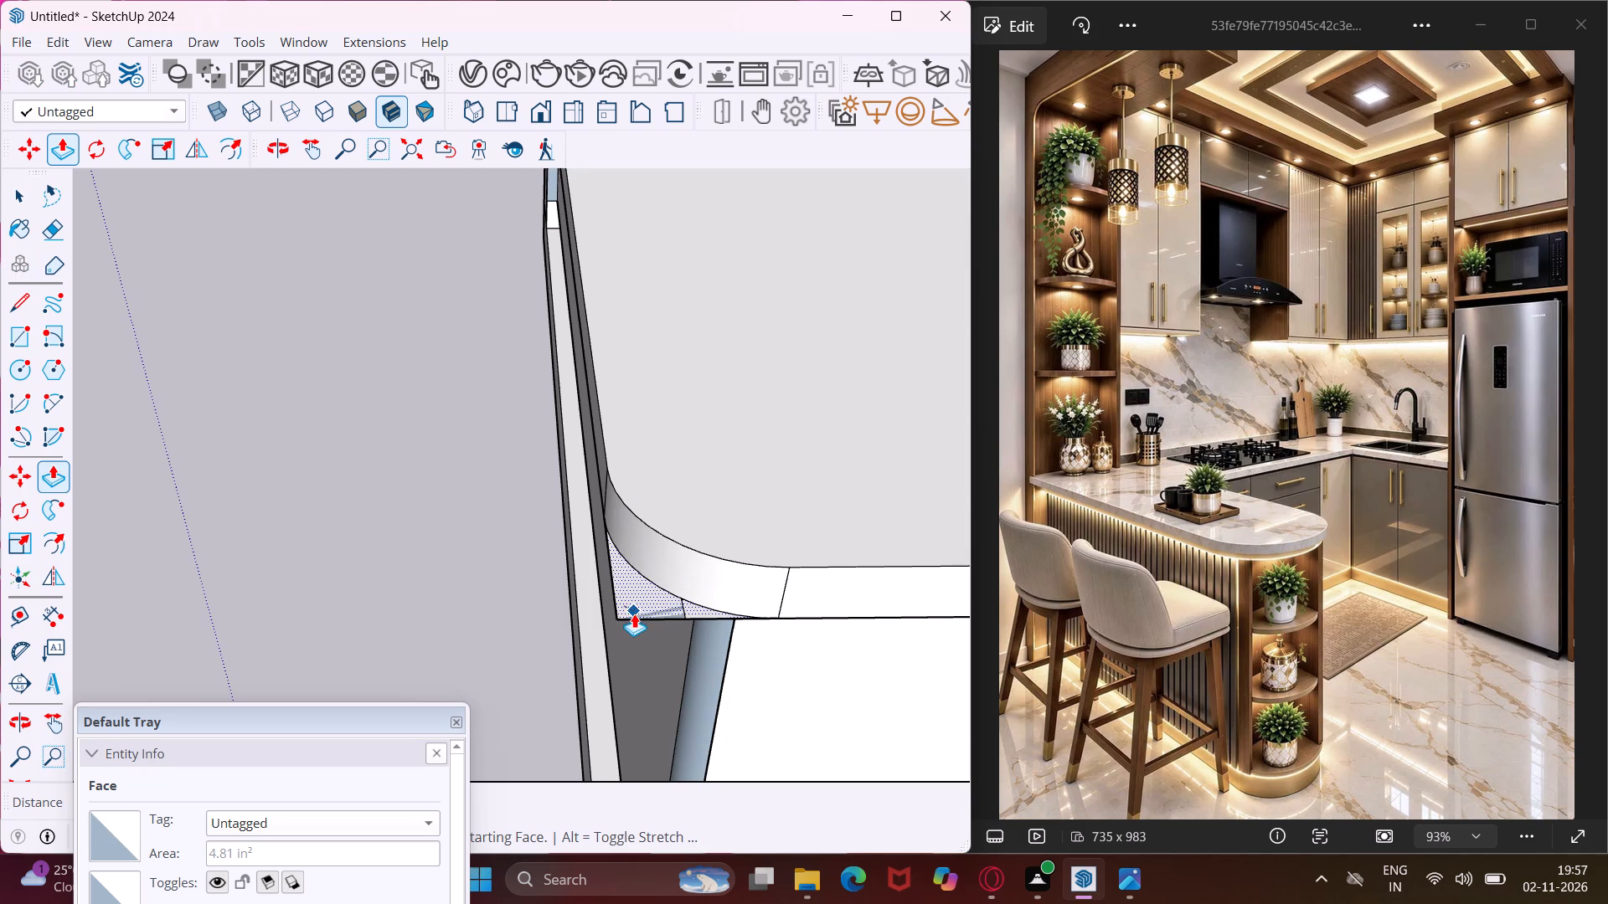
pyautogui.click(633, 614)
pyautogui.press('Escape')
pyautogui.press('space')
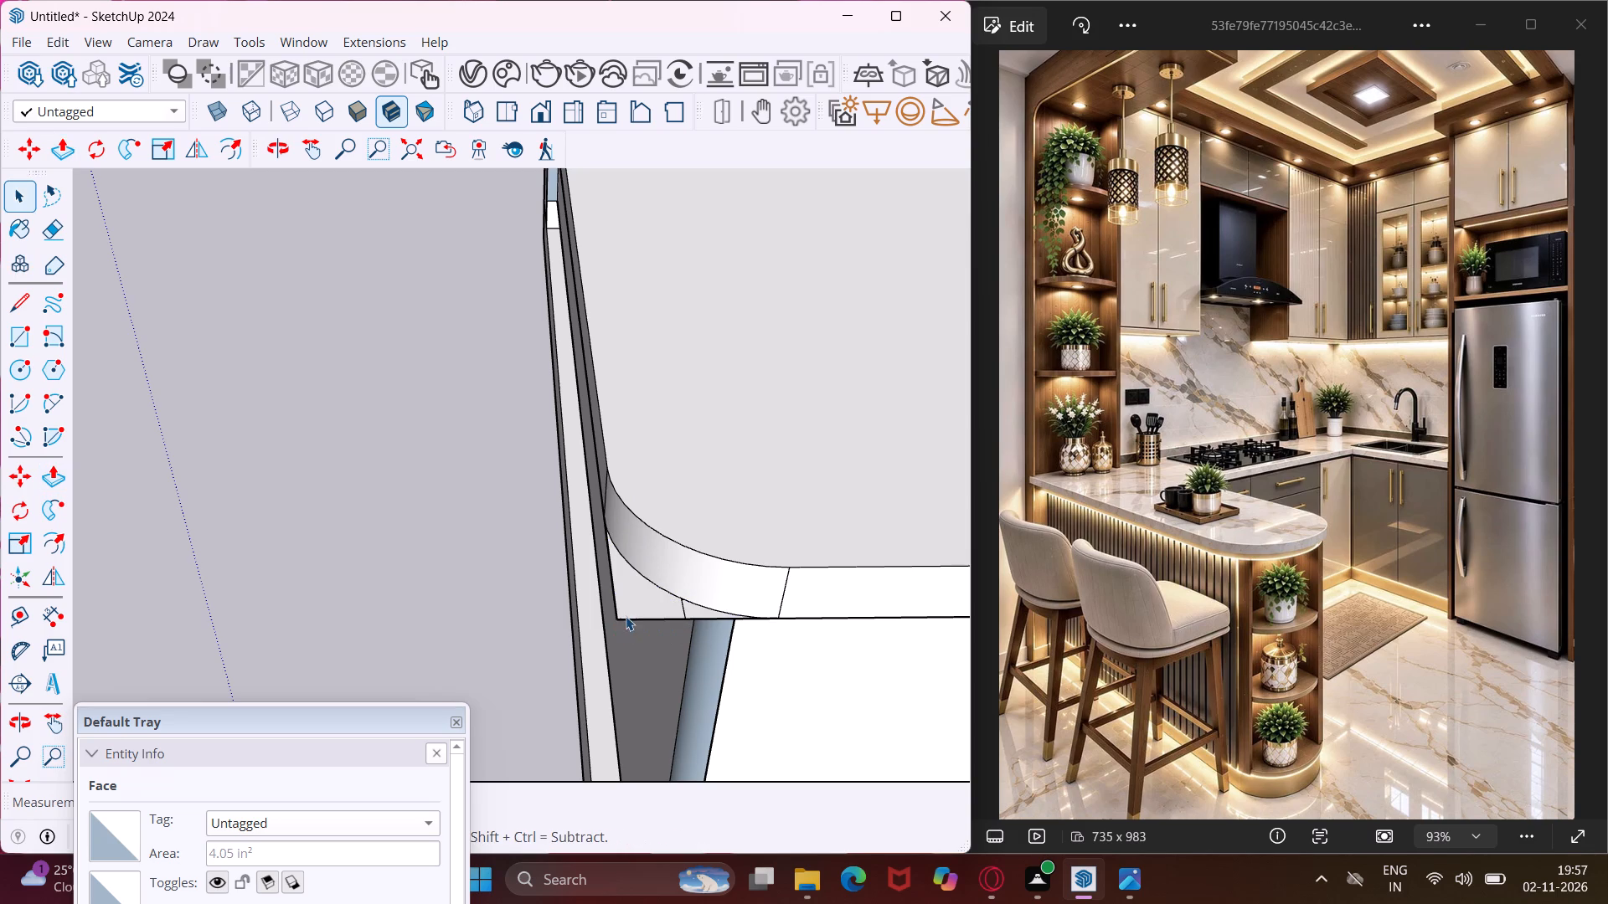
# Erase the leftover square-corner face and its stray edges beneath the rounded stool-side corner of the peninsula countertop.
pyautogui.press('e')
pyautogui.scroll(3, 627, 613)
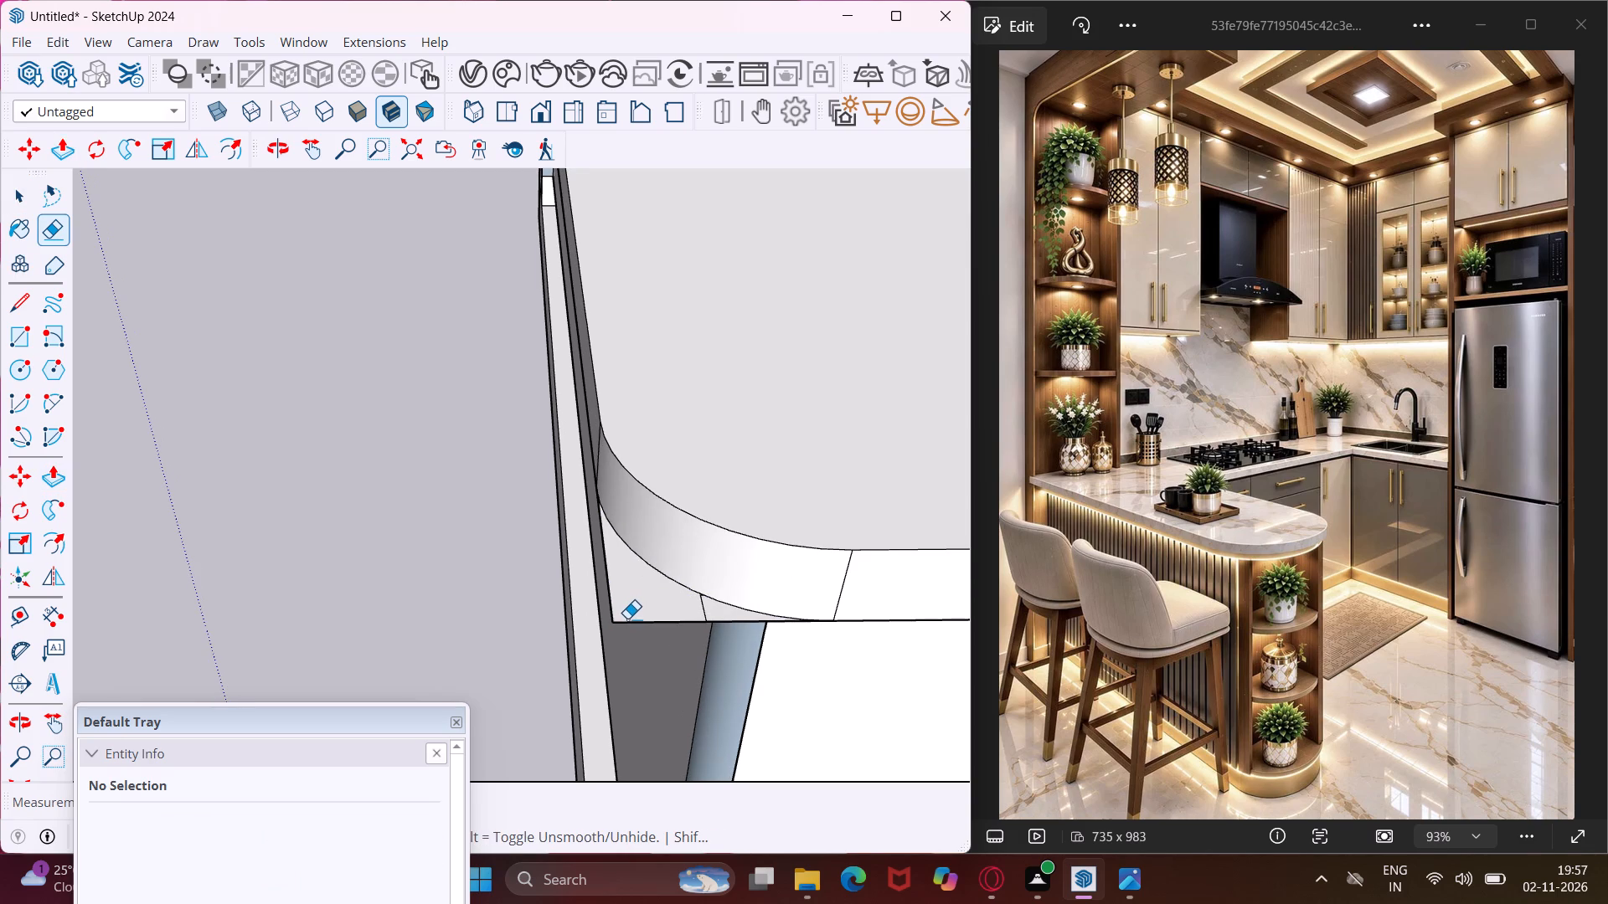
pyautogui.click(627, 619)
pyautogui.click(612, 612)
pyautogui.click(626, 626)
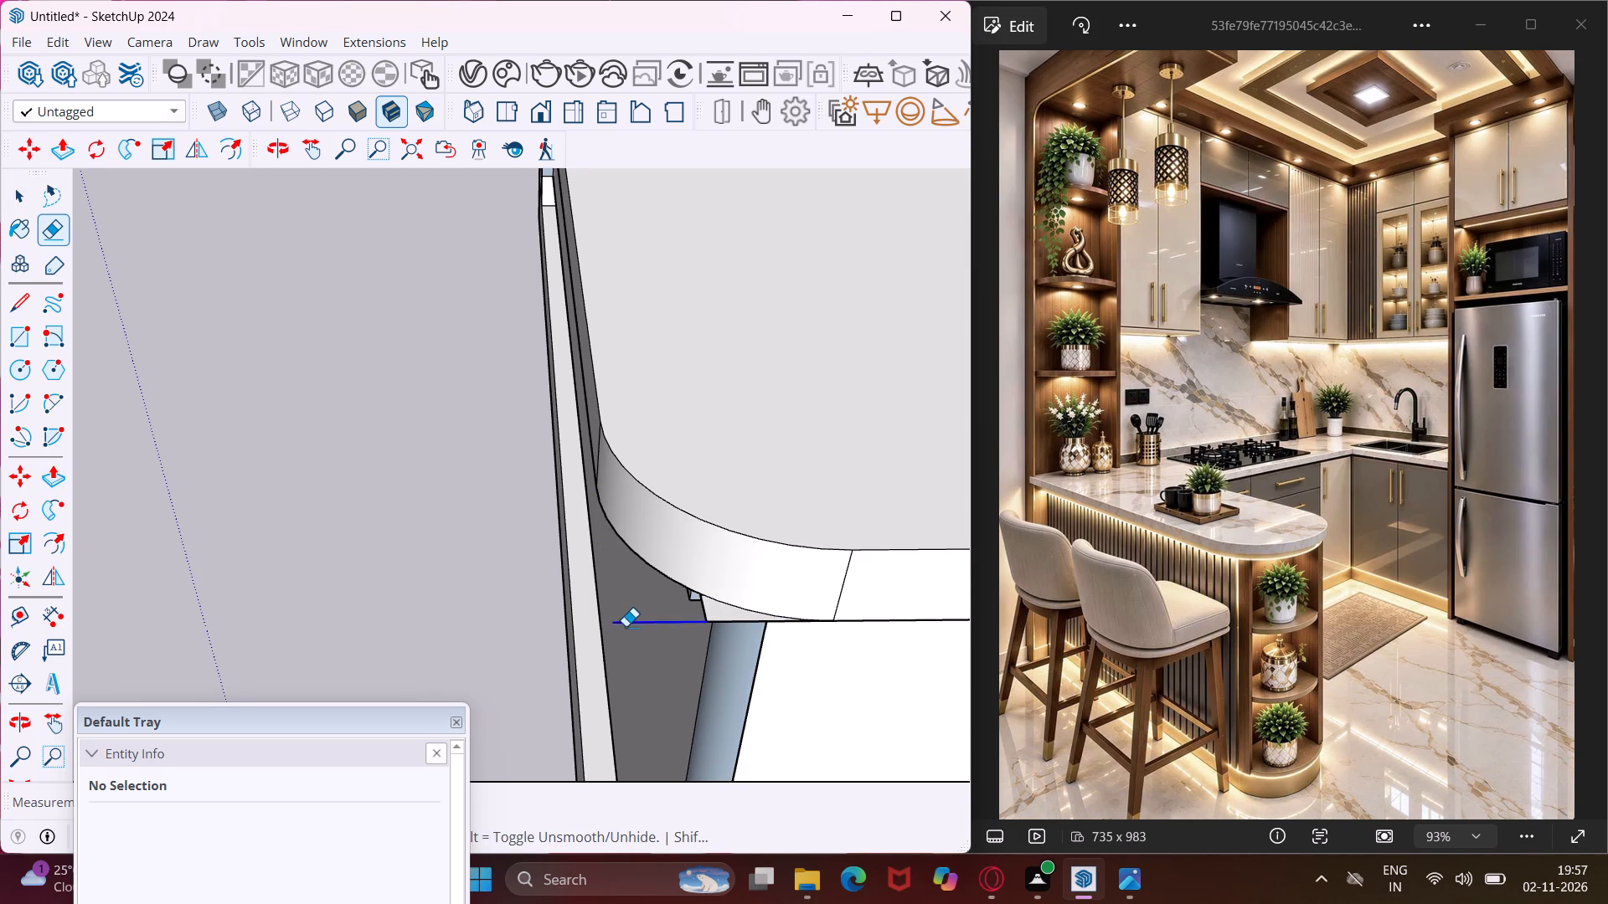
pyautogui.scroll(3, 743, 620)
pyautogui.click(745, 623)
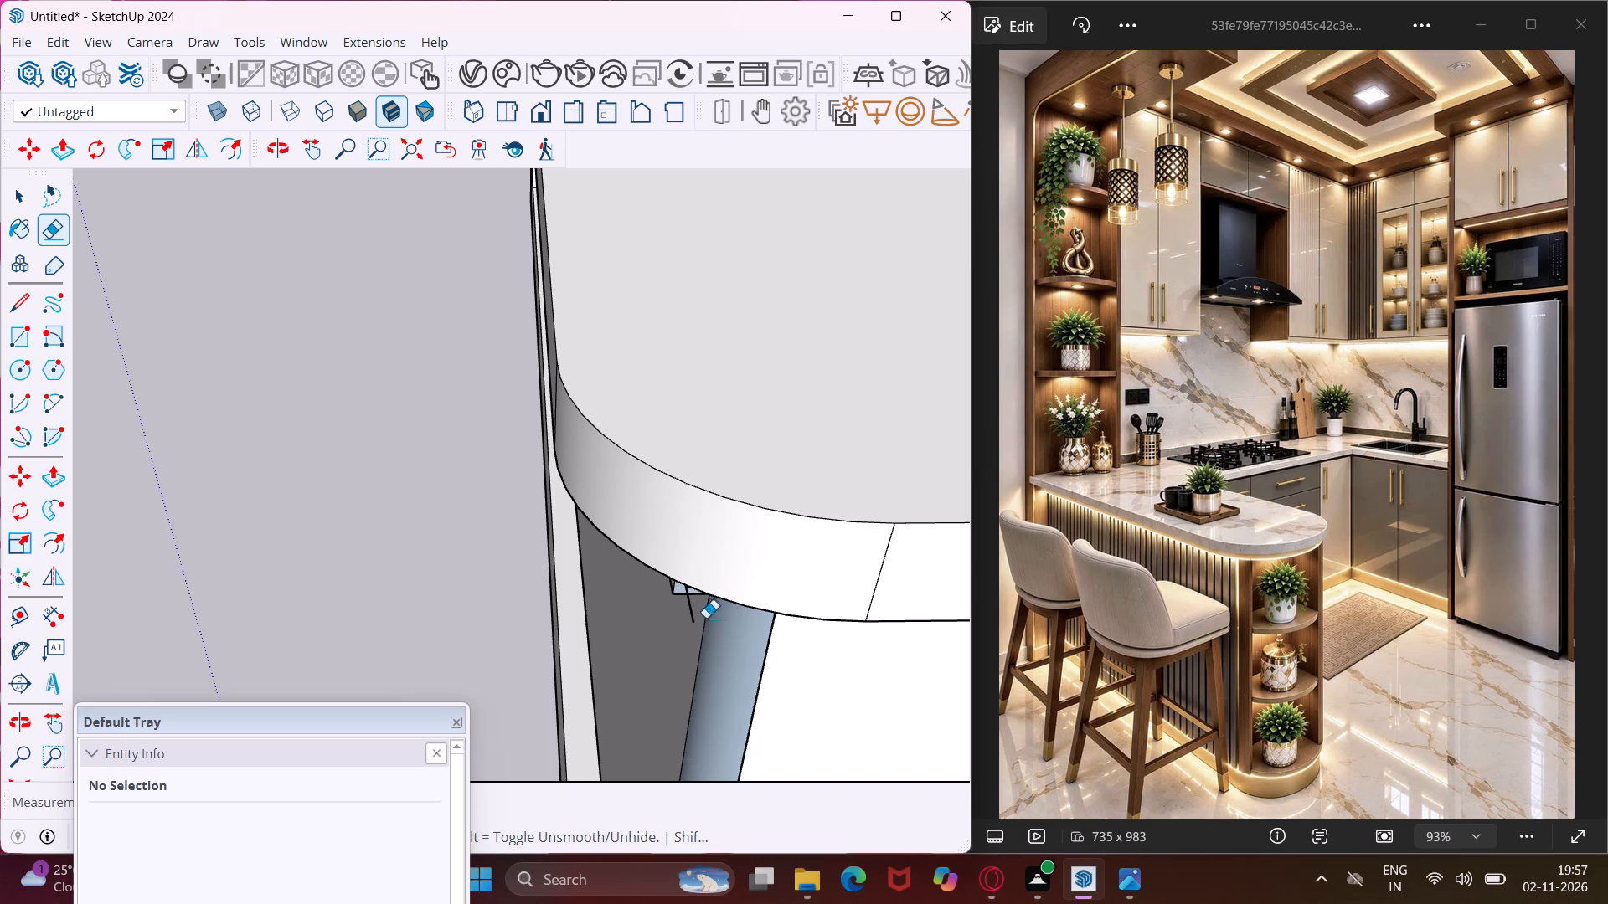
pyautogui.click(692, 613)
# Erase the leftover square-corner face and its stray edges beneath the rounded kitchen-side corner of the peninsula countertop.
pyautogui.scroll(-8, 571, 625)
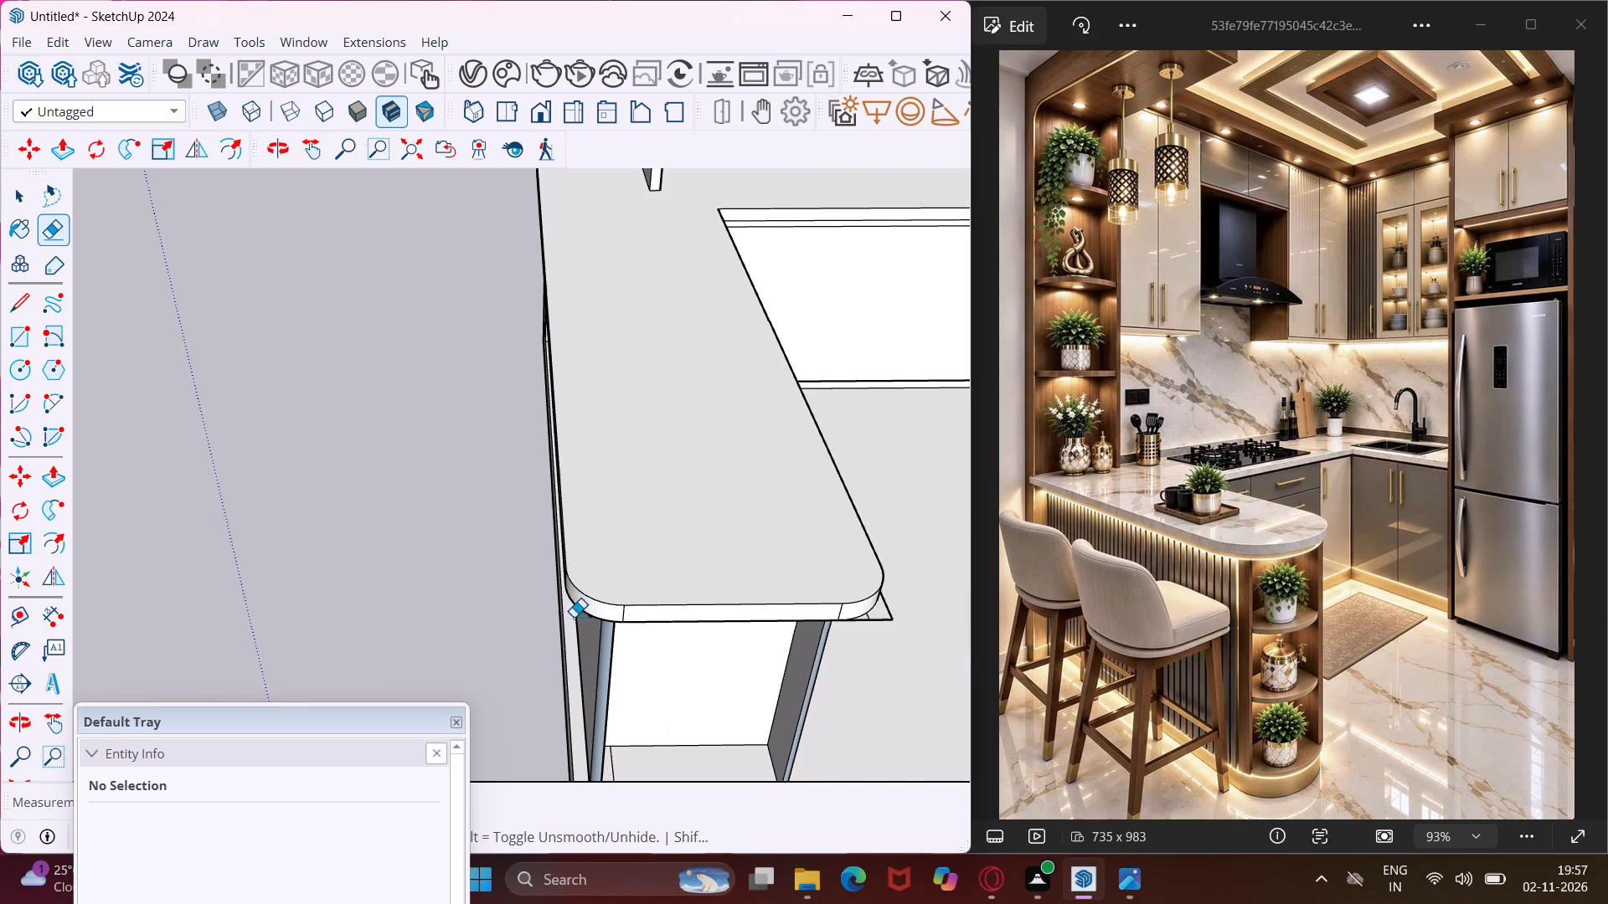
pyautogui.scroll(7, 860, 624)
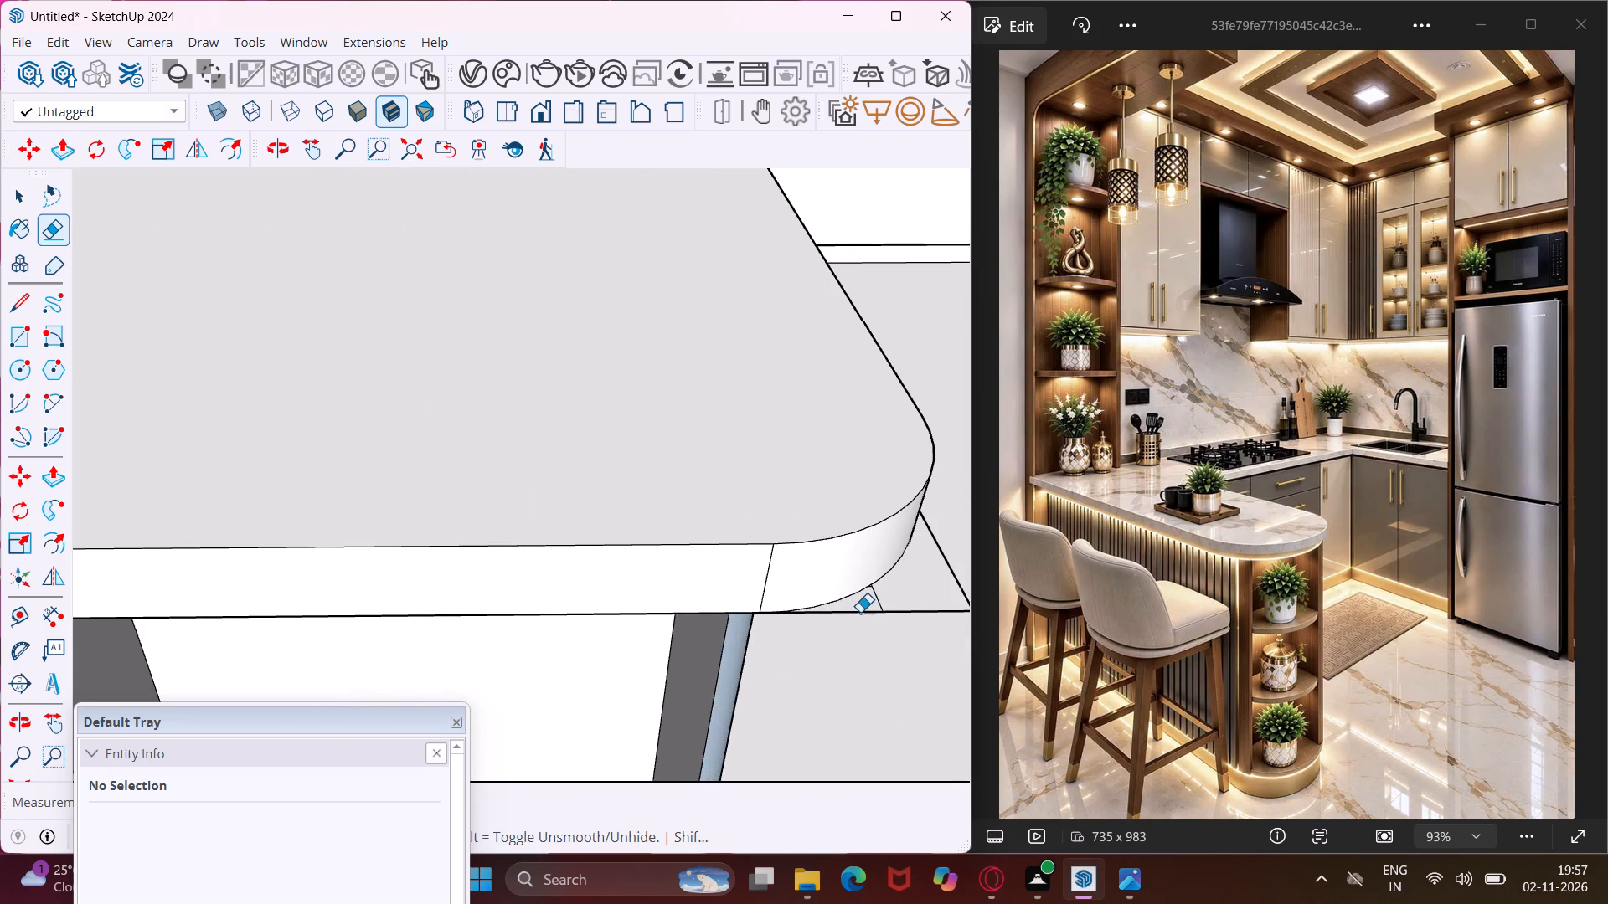
pyautogui.click(860, 612)
pyautogui.click(879, 607)
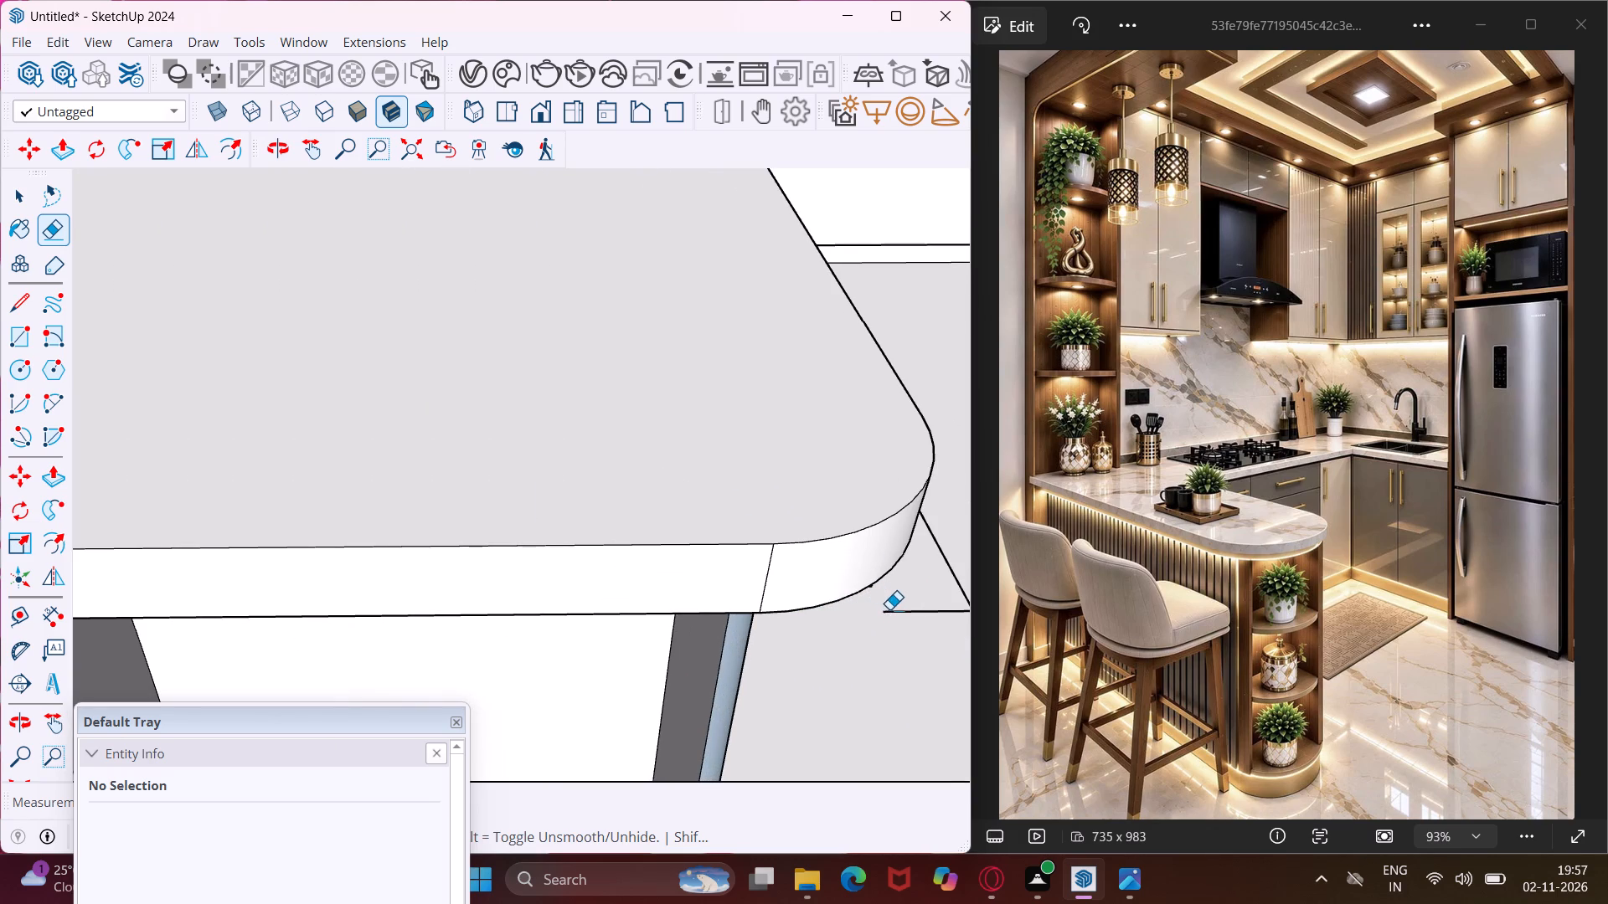
pyautogui.click(889, 609)
pyautogui.click(904, 616)
pyautogui.click(926, 609)
pyautogui.click(930, 606)
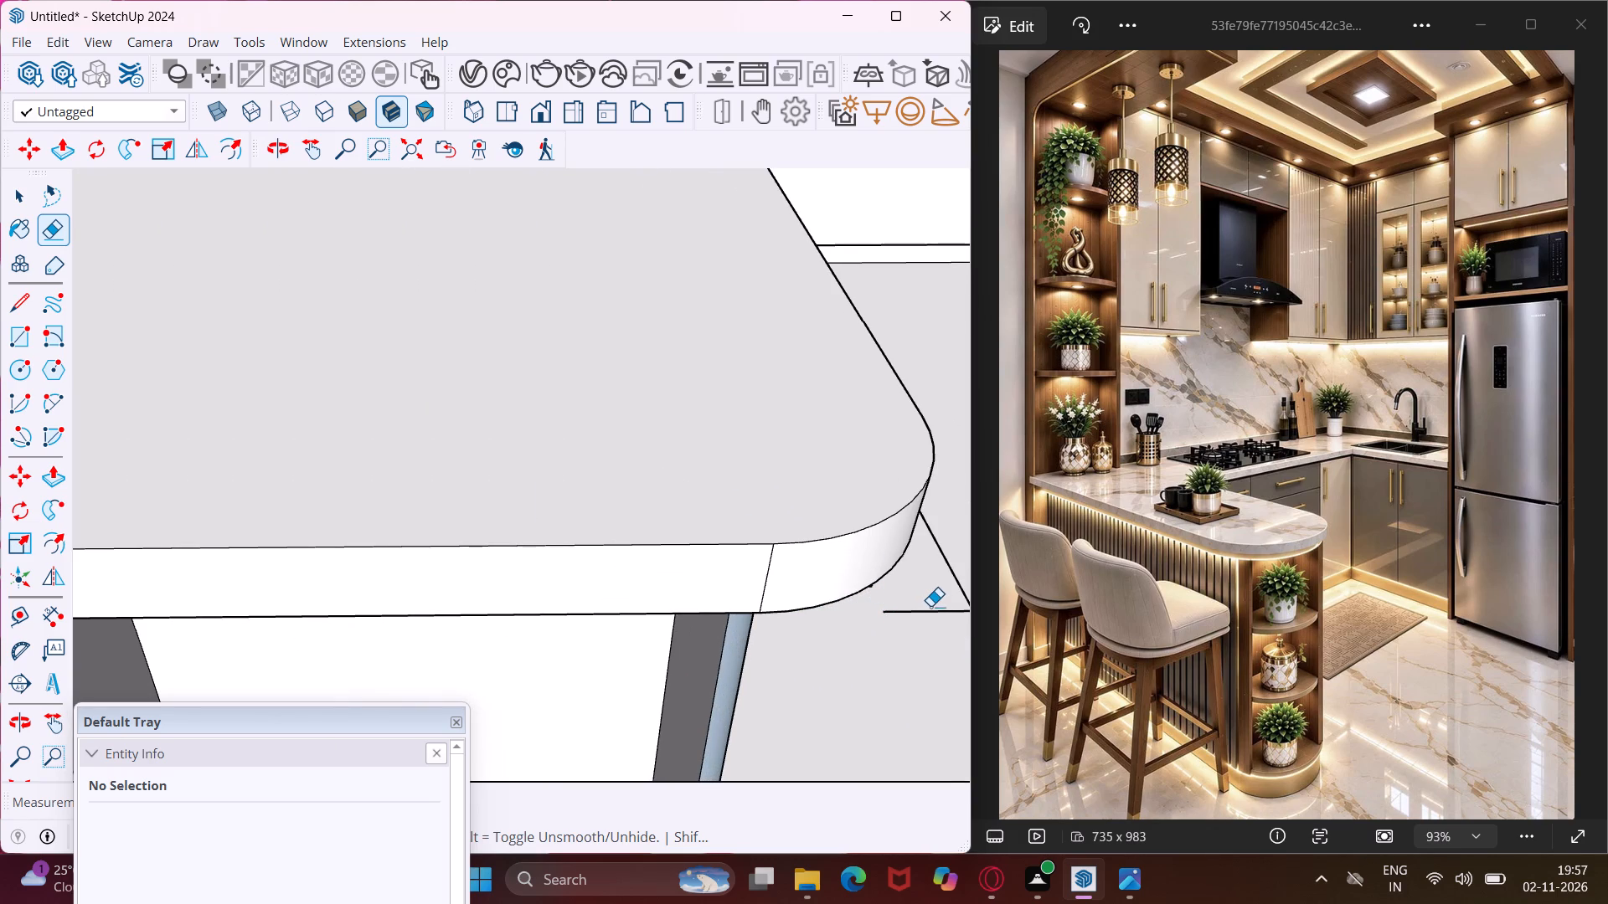
pyautogui.click(939, 609)
pyautogui.click(956, 578)
# Push the short kitchen-side face near the end of the band beneath the peninsula countertop slightly inward.
pyautogui.scroll(4, 893, 586)
pyautogui.scroll(-5, 865, 585)
pyautogui.moveTo(850, 592); pyautogui.dragTo(820, 448, button='middle')
pyautogui.moveTo(798, 342); pyautogui.dragTo(678, 316, button='middle')
pyautogui.scroll(1, 678, 316)
pyautogui.scroll(-2, 678, 316)
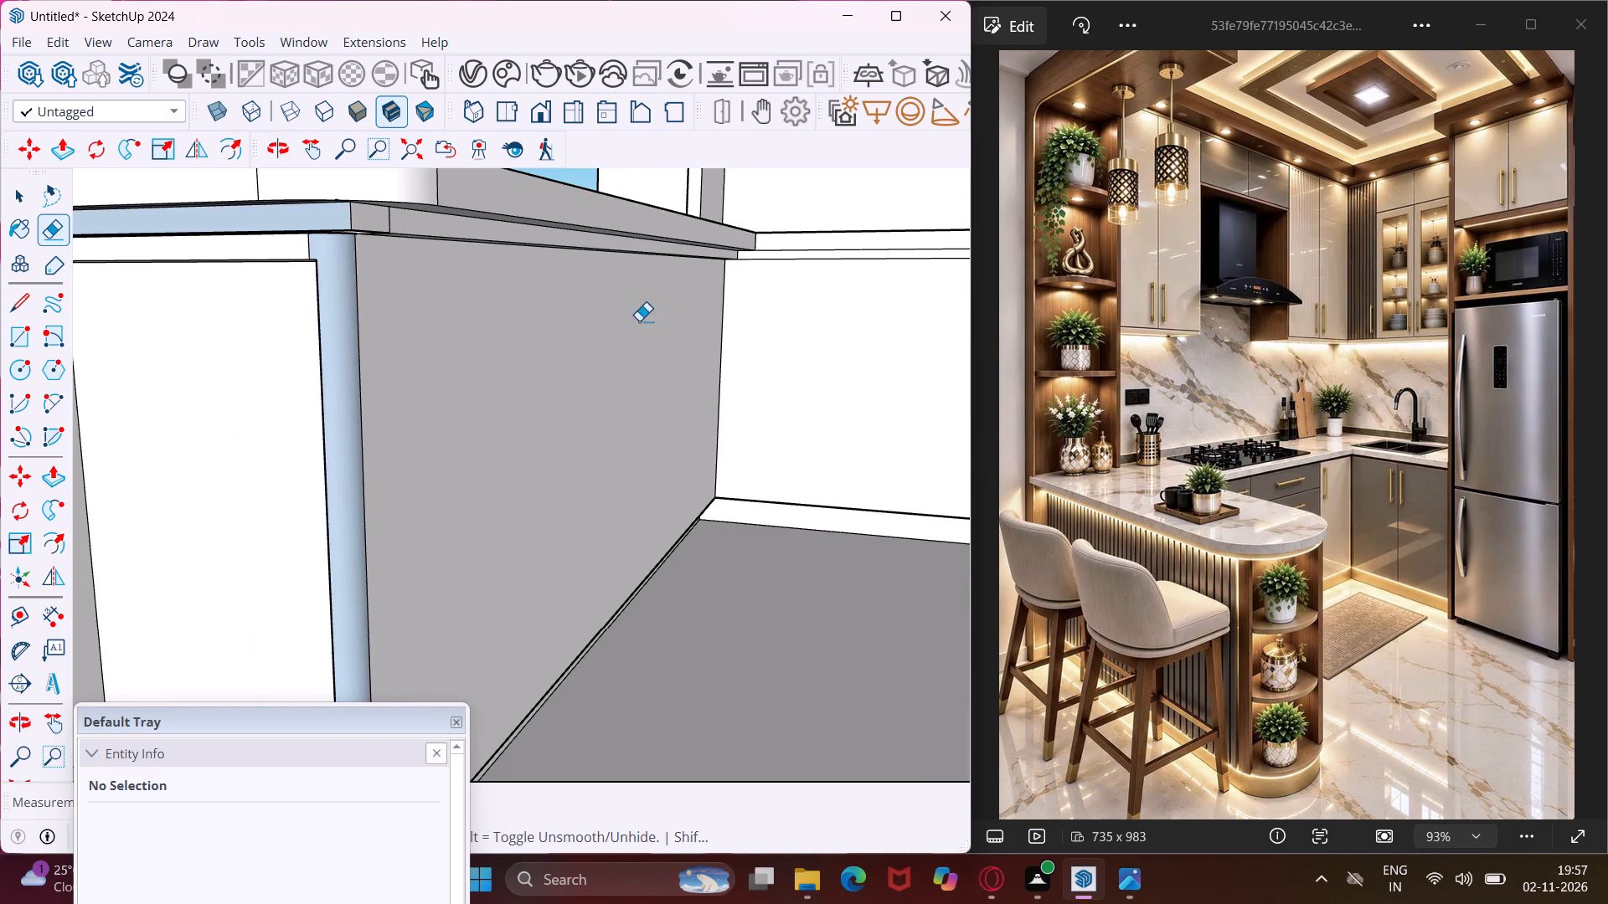
pyautogui.press('Escape')
pyautogui.press('space')
pyautogui.scroll(4, 398, 233)
pyautogui.moveTo(398, 233); pyautogui.dragTo(355, 198, button='middle')
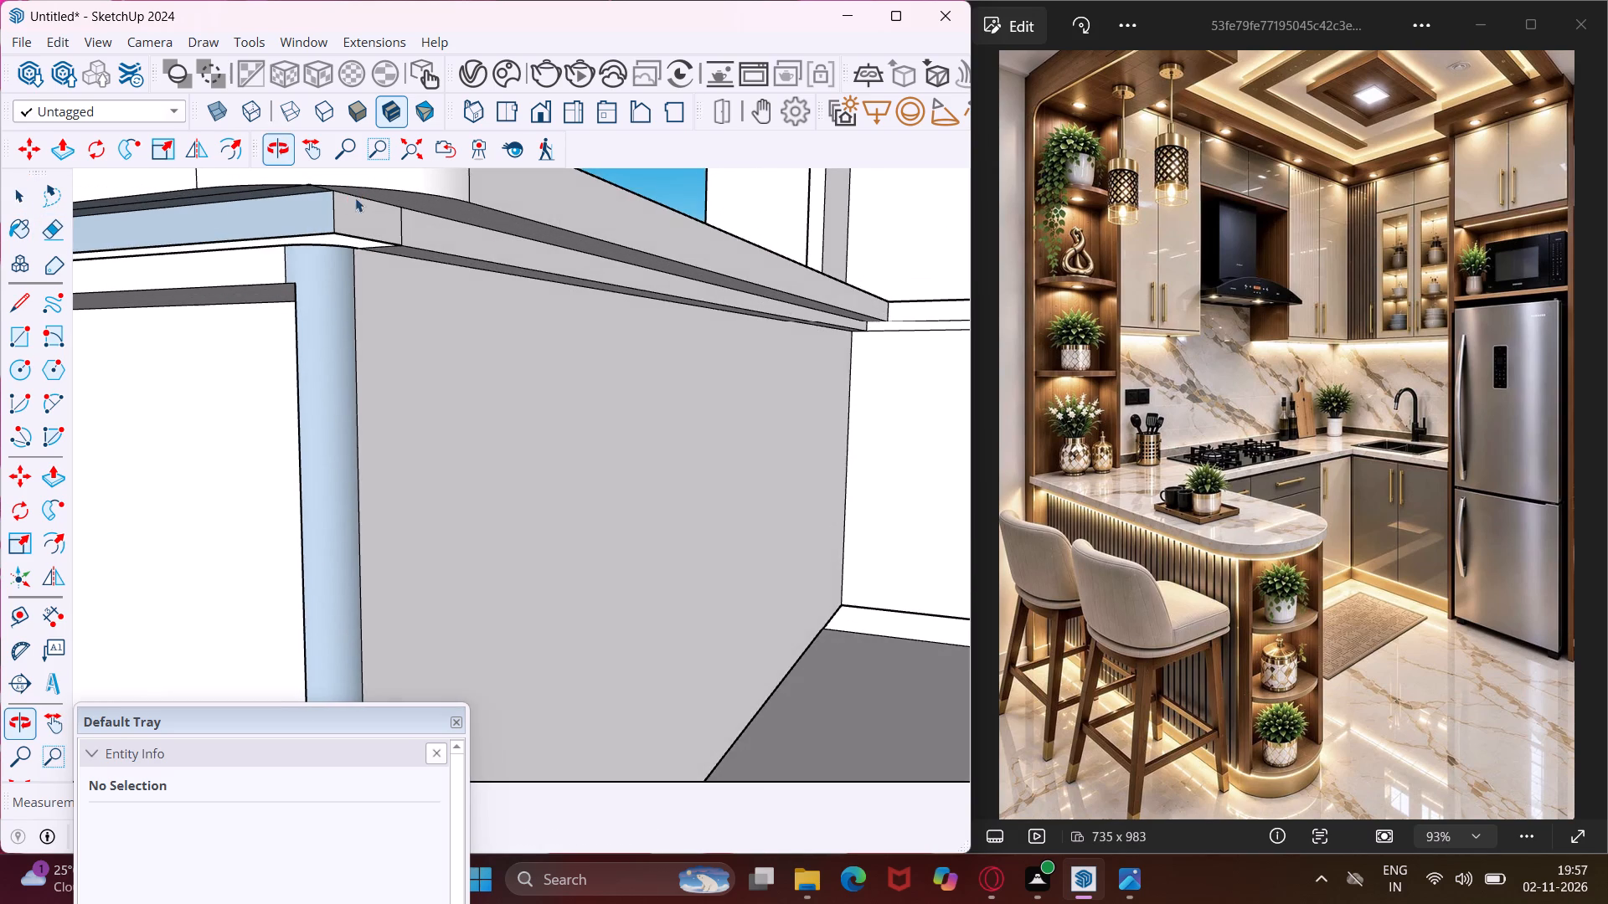
pyautogui.scroll(3, 355, 203)
pyautogui.click(349, 239)
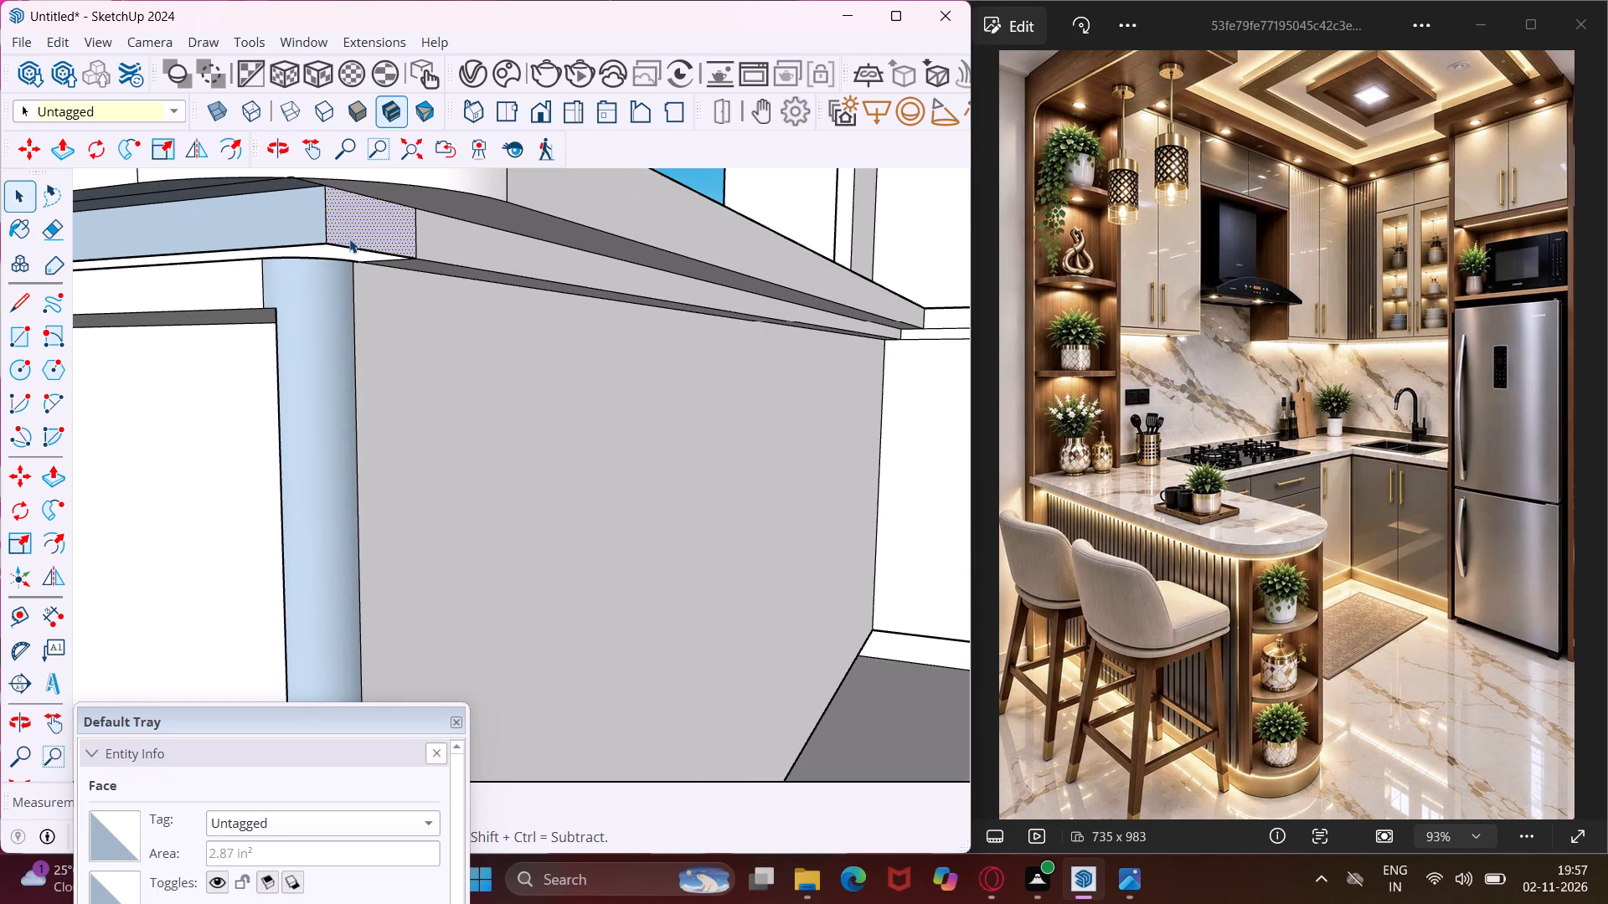
pyautogui.press('o')
pyautogui.press('Escape')
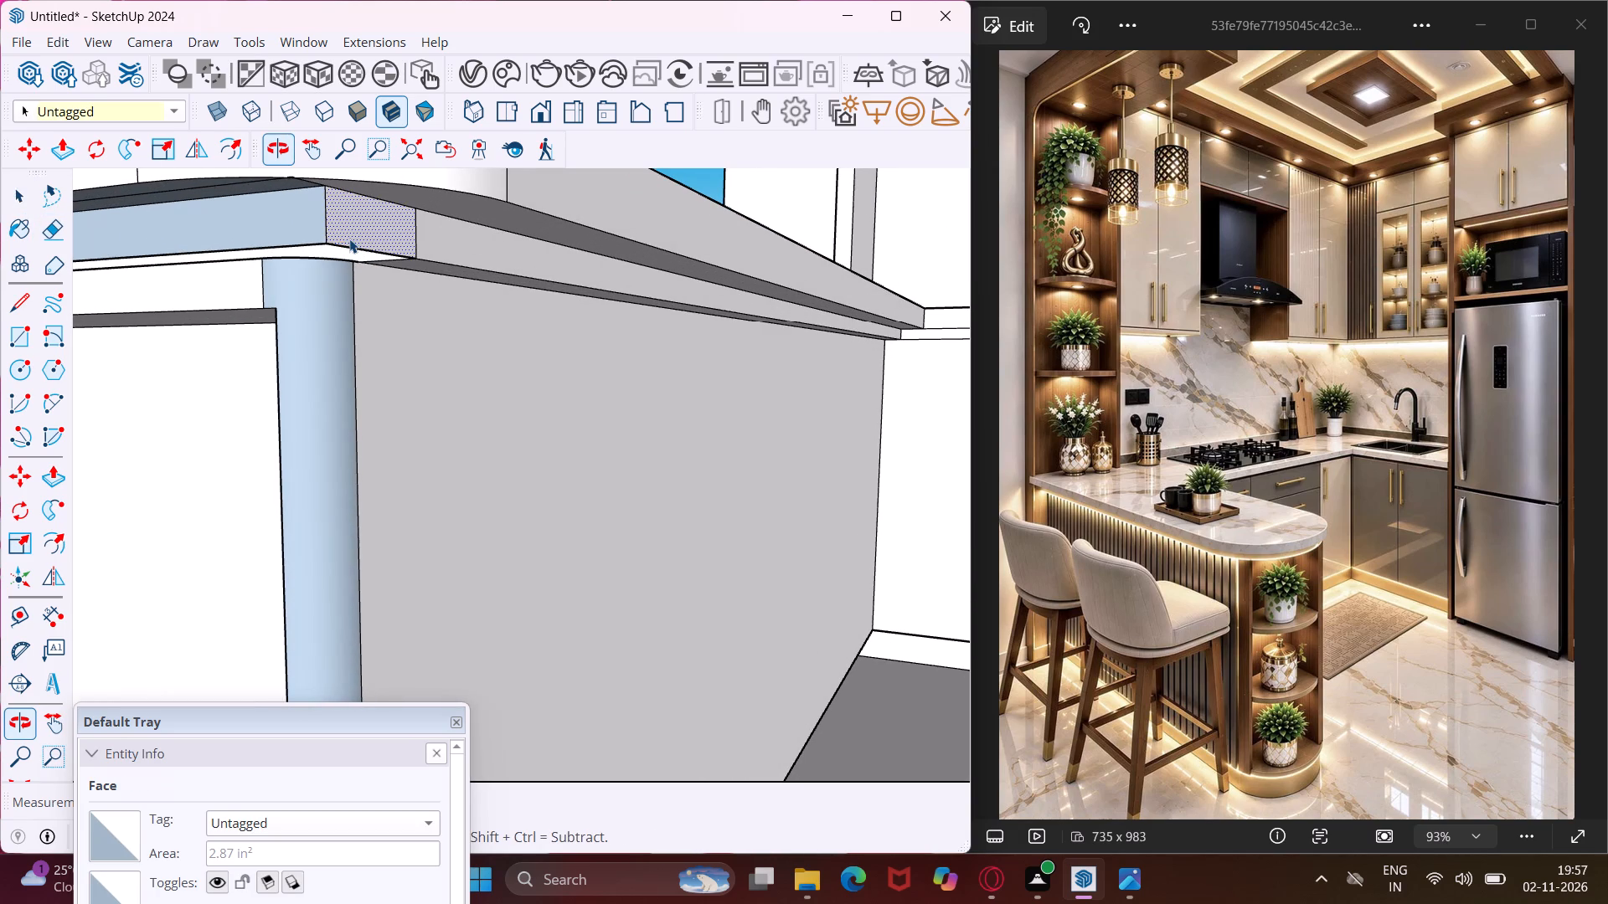
pyautogui.press('space')
pyautogui.click(349, 239)
pyautogui.press('p')
pyautogui.click(349, 239)
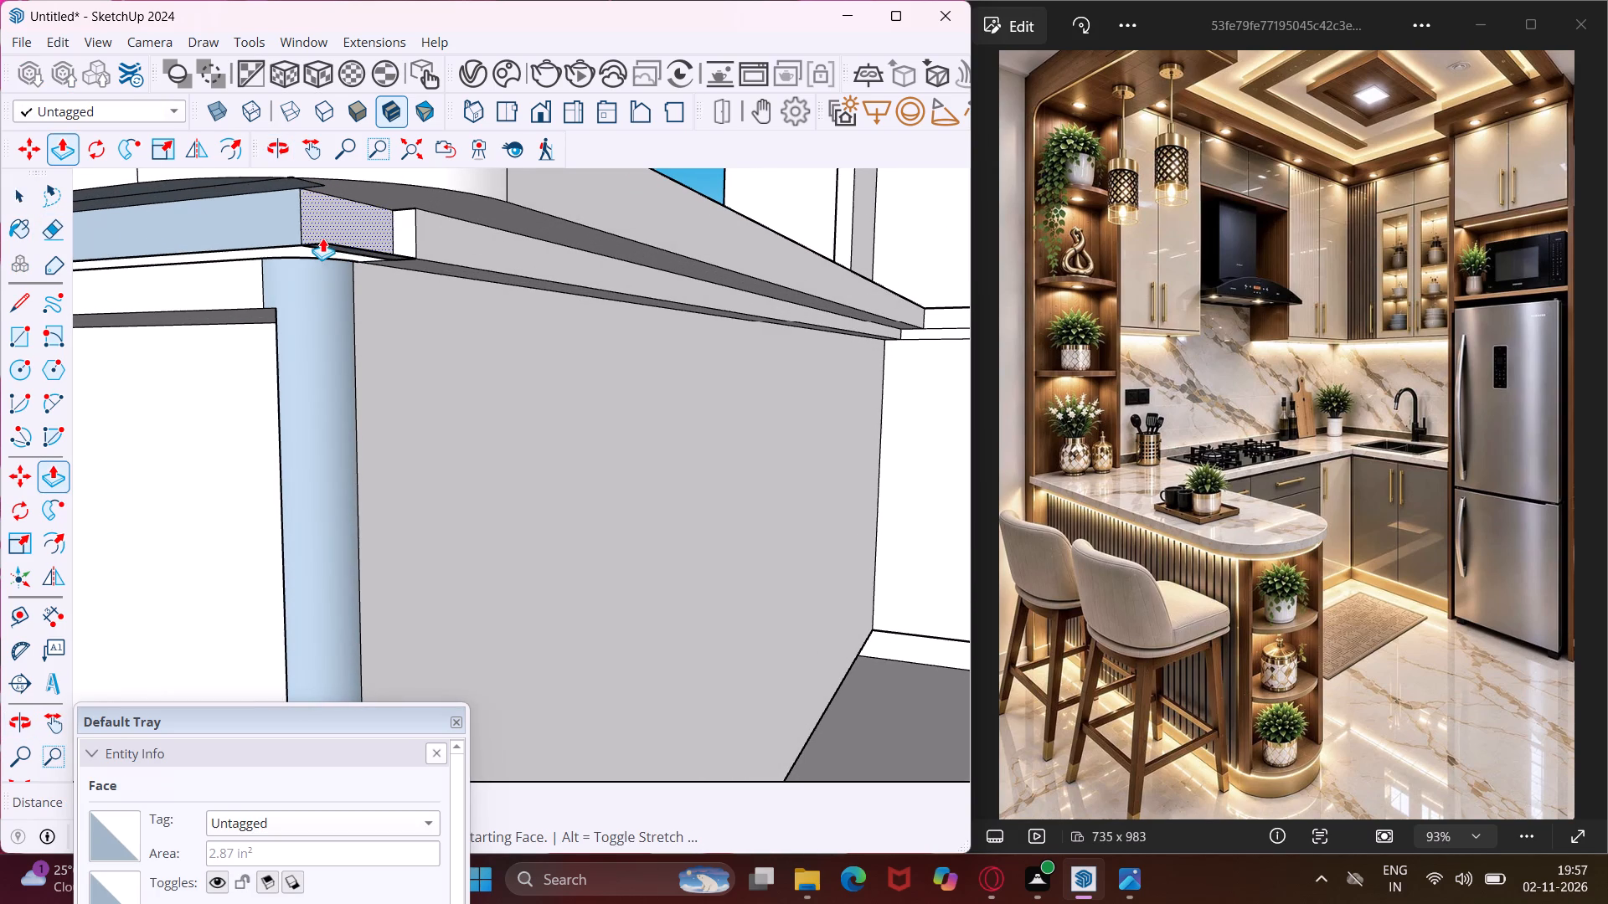
pyautogui.click(320, 239)
pyautogui.scroll(1, 404, 239)
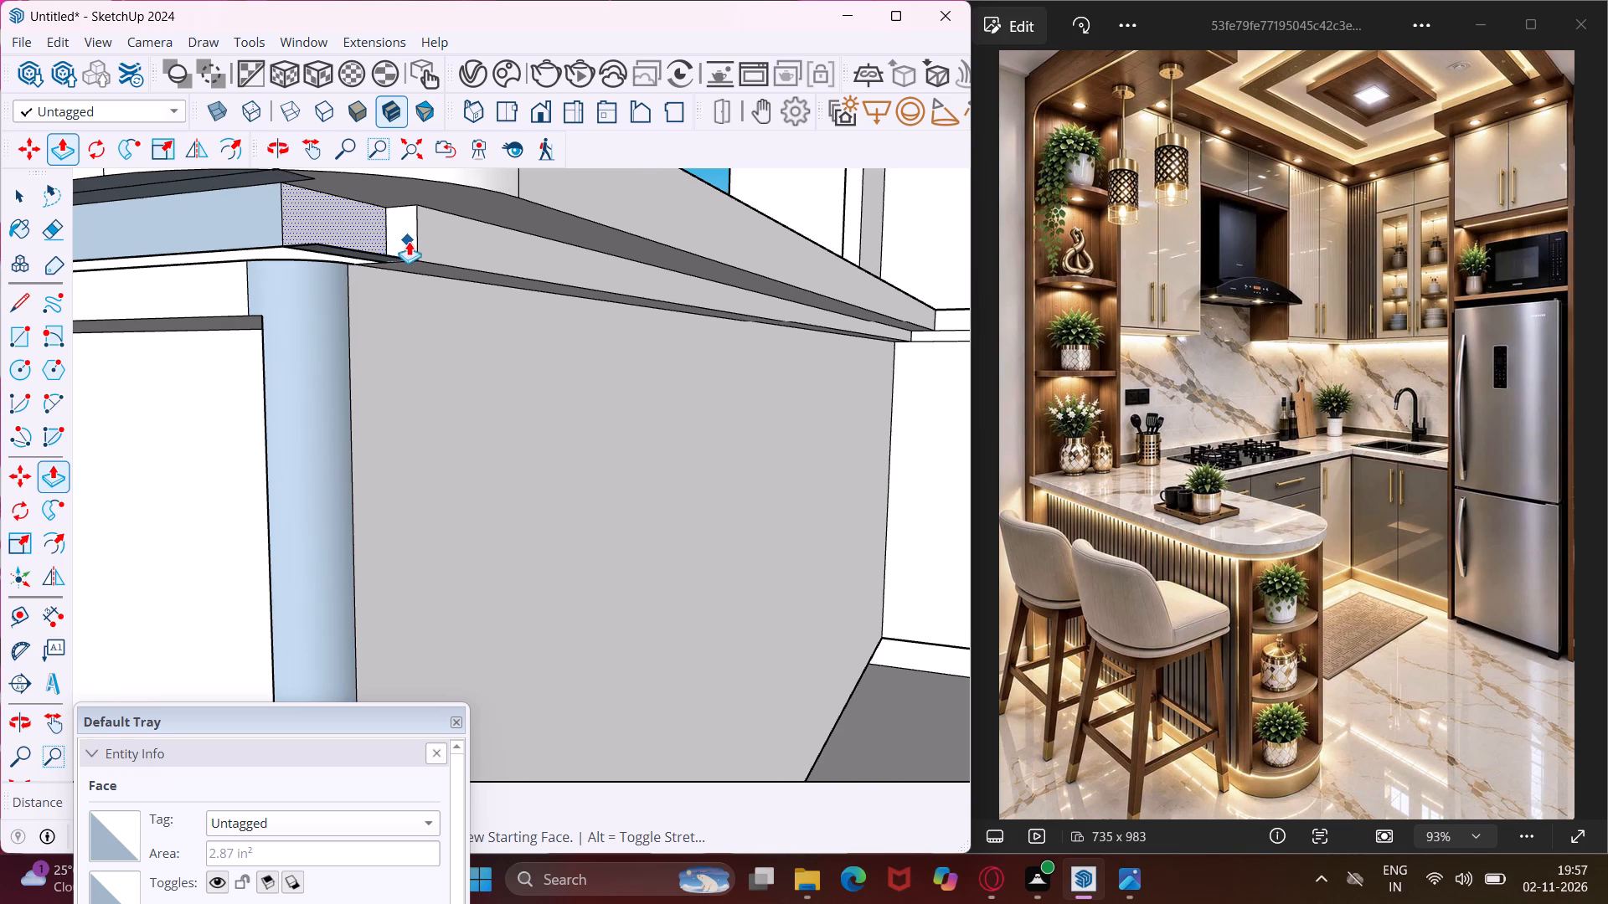
# Repeat the same inward push on the band's long kitchen-side face so it is flush with the short one.
pyautogui.press('Escape')
pyautogui.scroll(3, 436, 241)
pyautogui.doubleClick(436, 241)
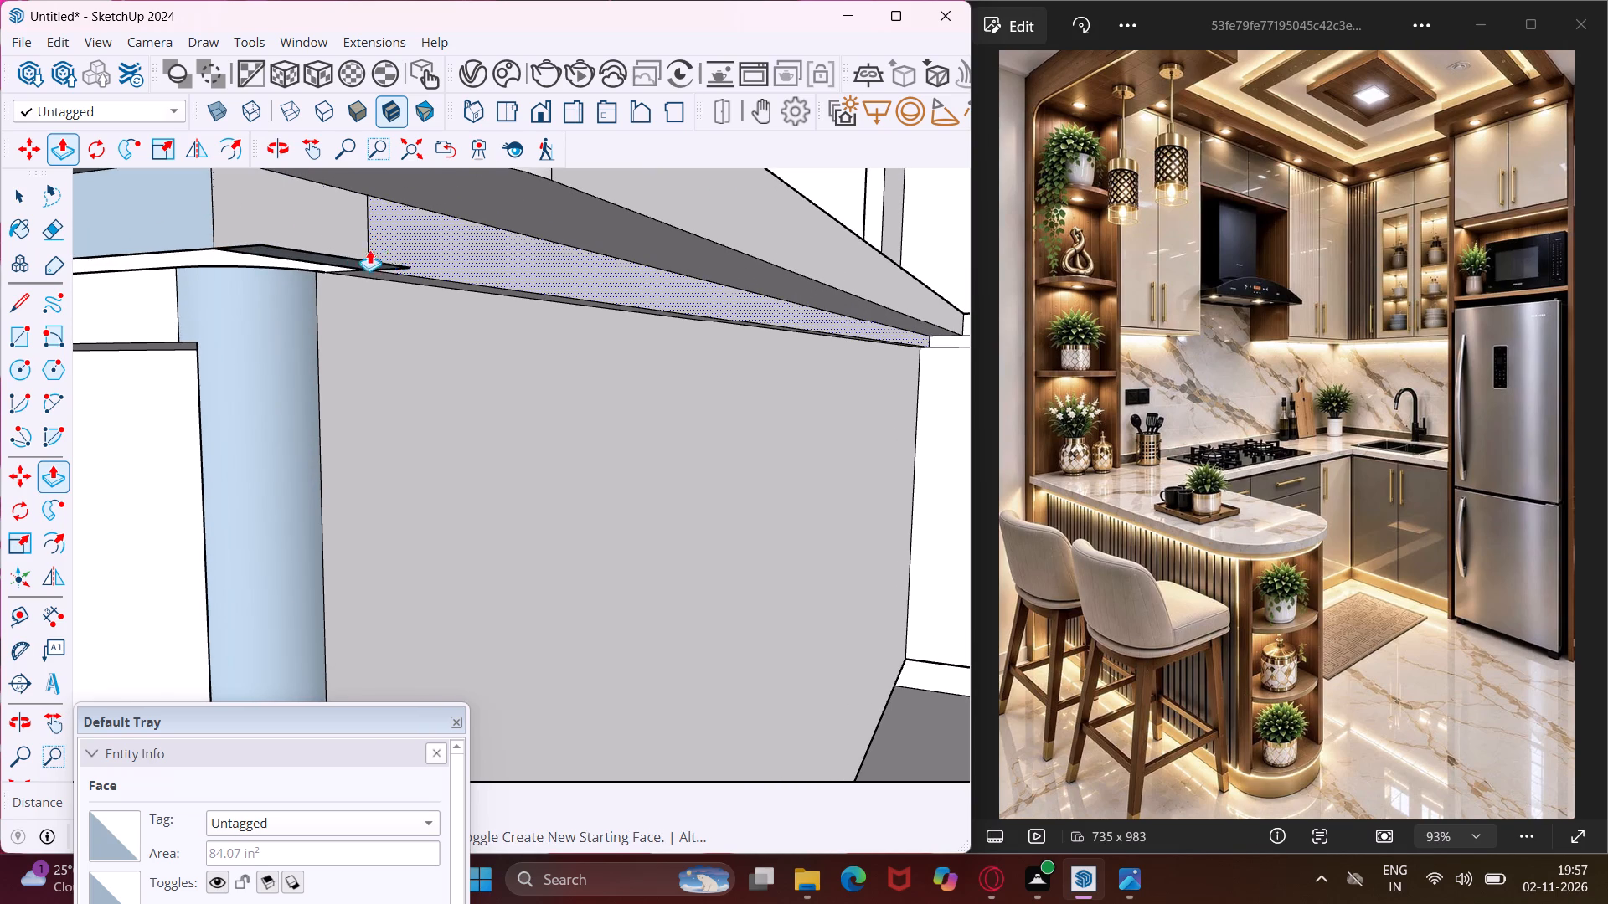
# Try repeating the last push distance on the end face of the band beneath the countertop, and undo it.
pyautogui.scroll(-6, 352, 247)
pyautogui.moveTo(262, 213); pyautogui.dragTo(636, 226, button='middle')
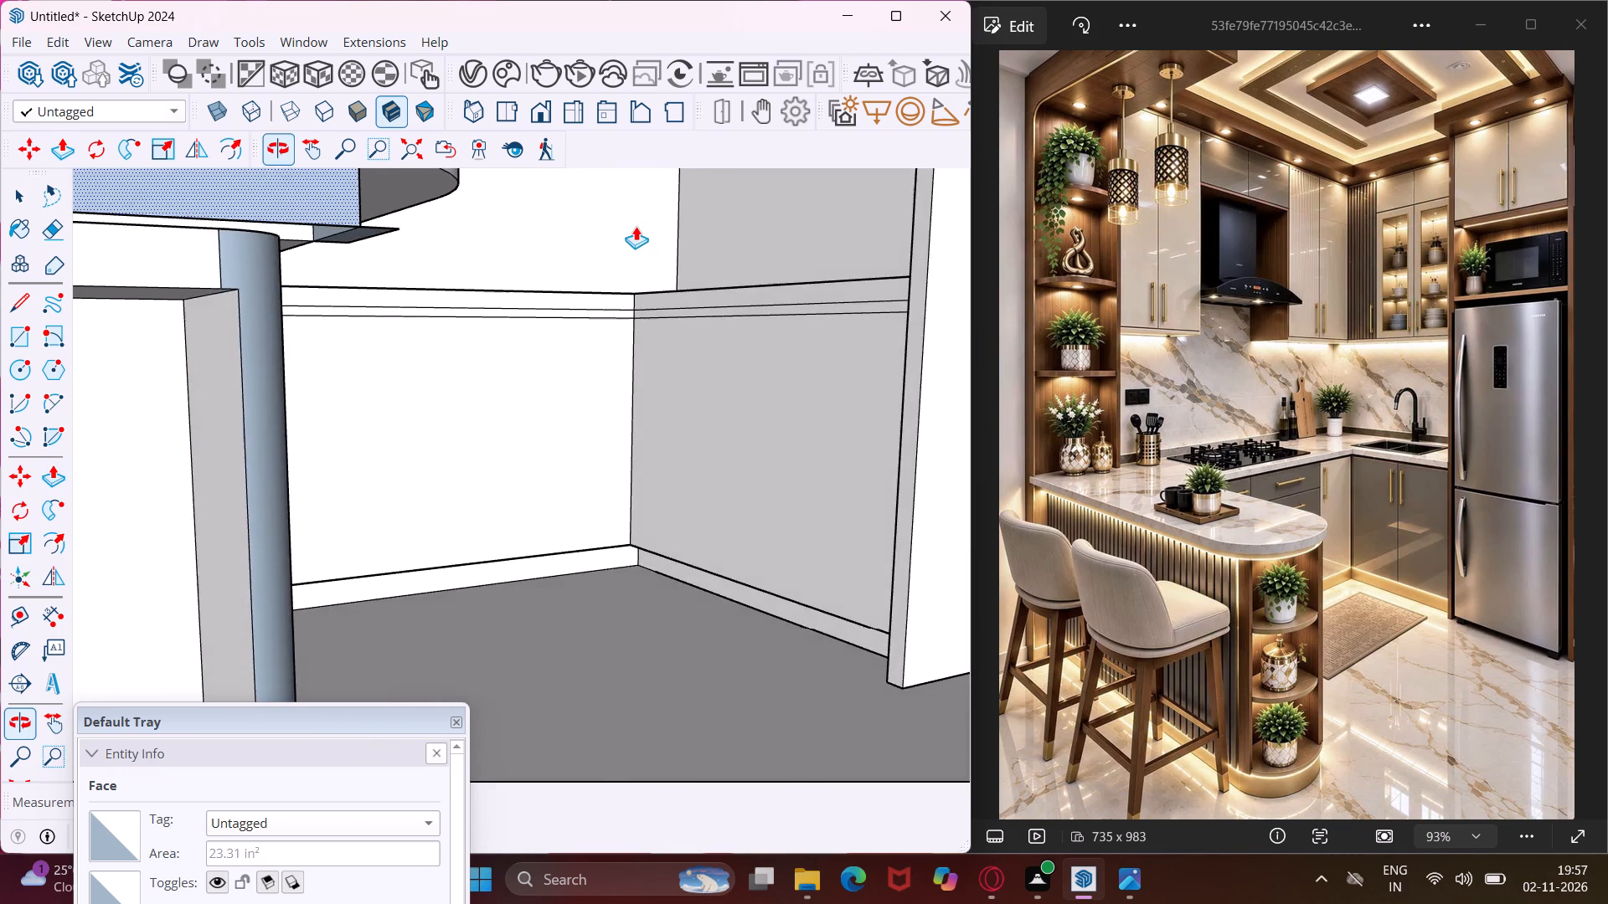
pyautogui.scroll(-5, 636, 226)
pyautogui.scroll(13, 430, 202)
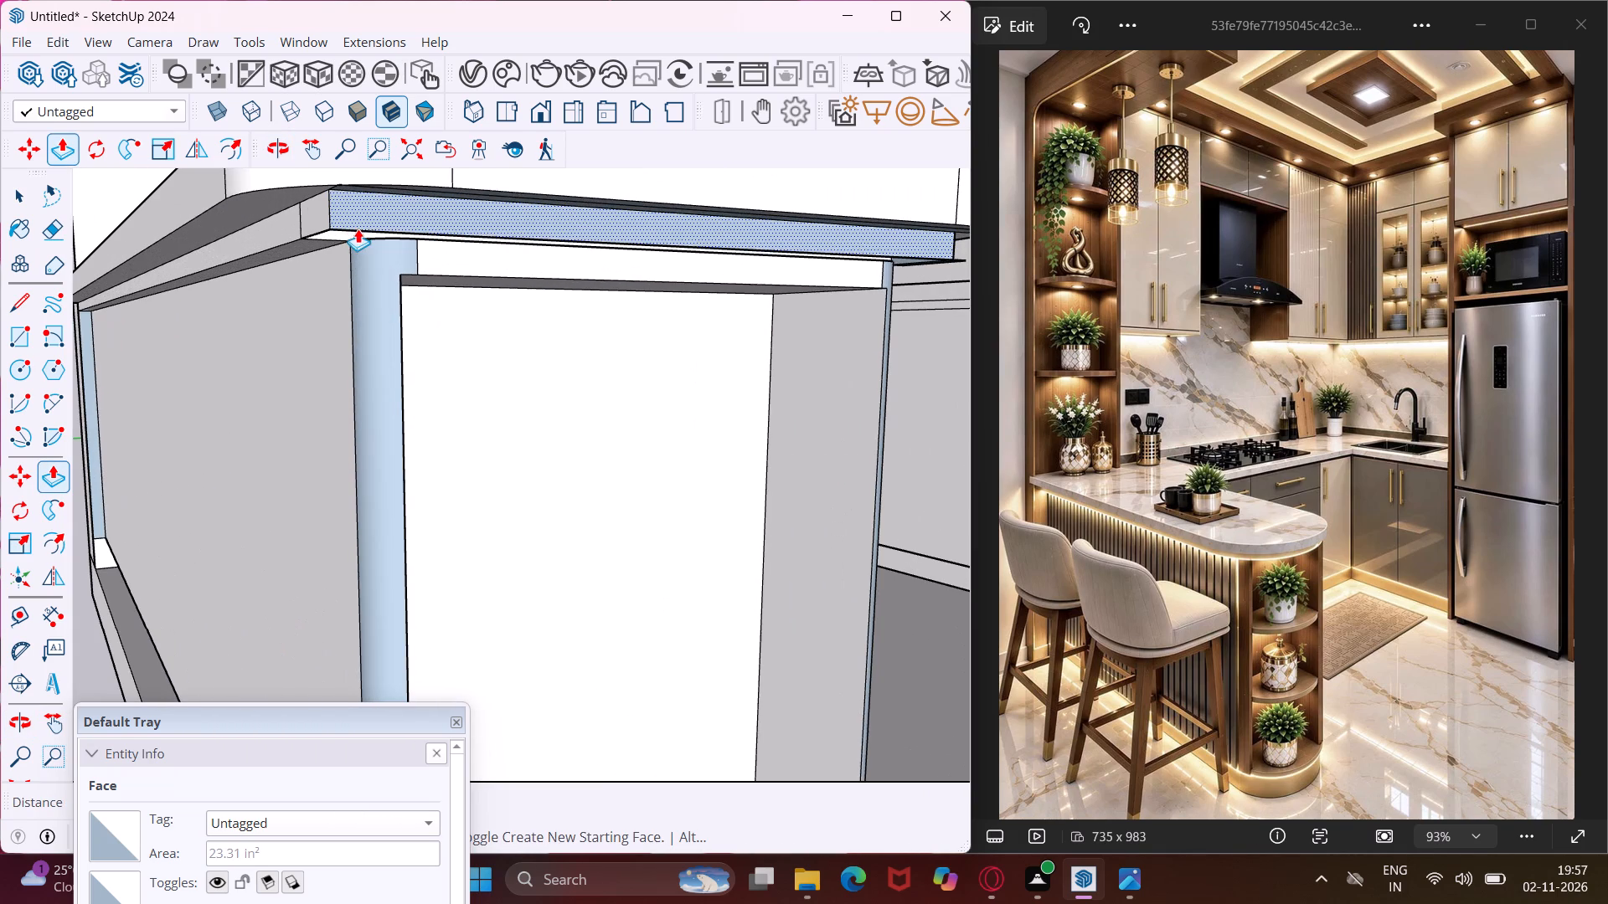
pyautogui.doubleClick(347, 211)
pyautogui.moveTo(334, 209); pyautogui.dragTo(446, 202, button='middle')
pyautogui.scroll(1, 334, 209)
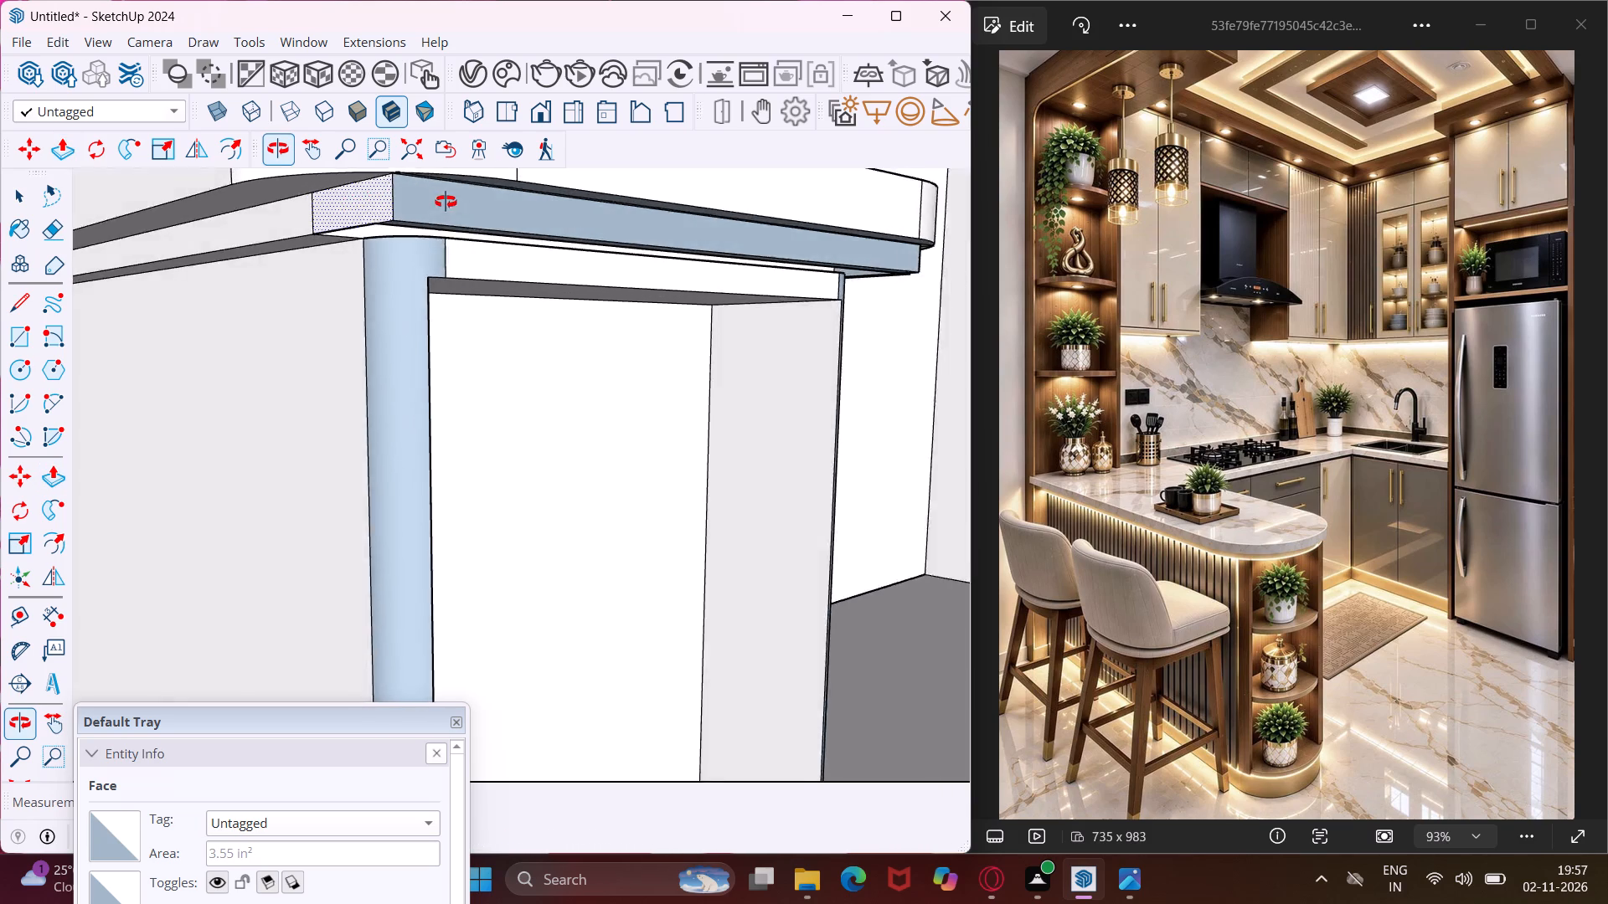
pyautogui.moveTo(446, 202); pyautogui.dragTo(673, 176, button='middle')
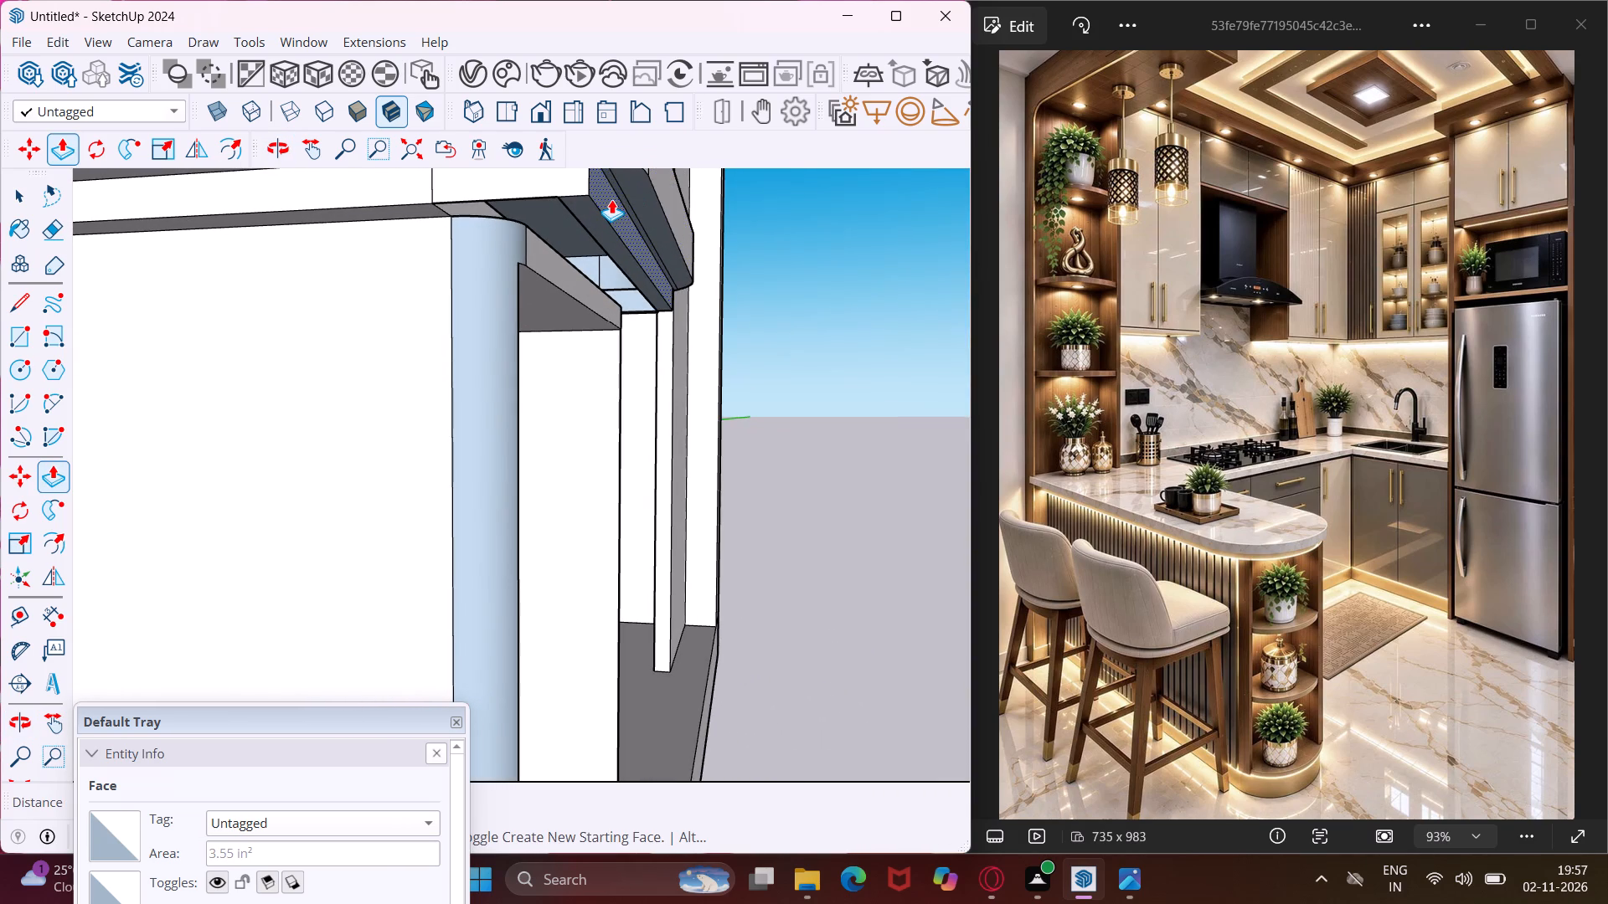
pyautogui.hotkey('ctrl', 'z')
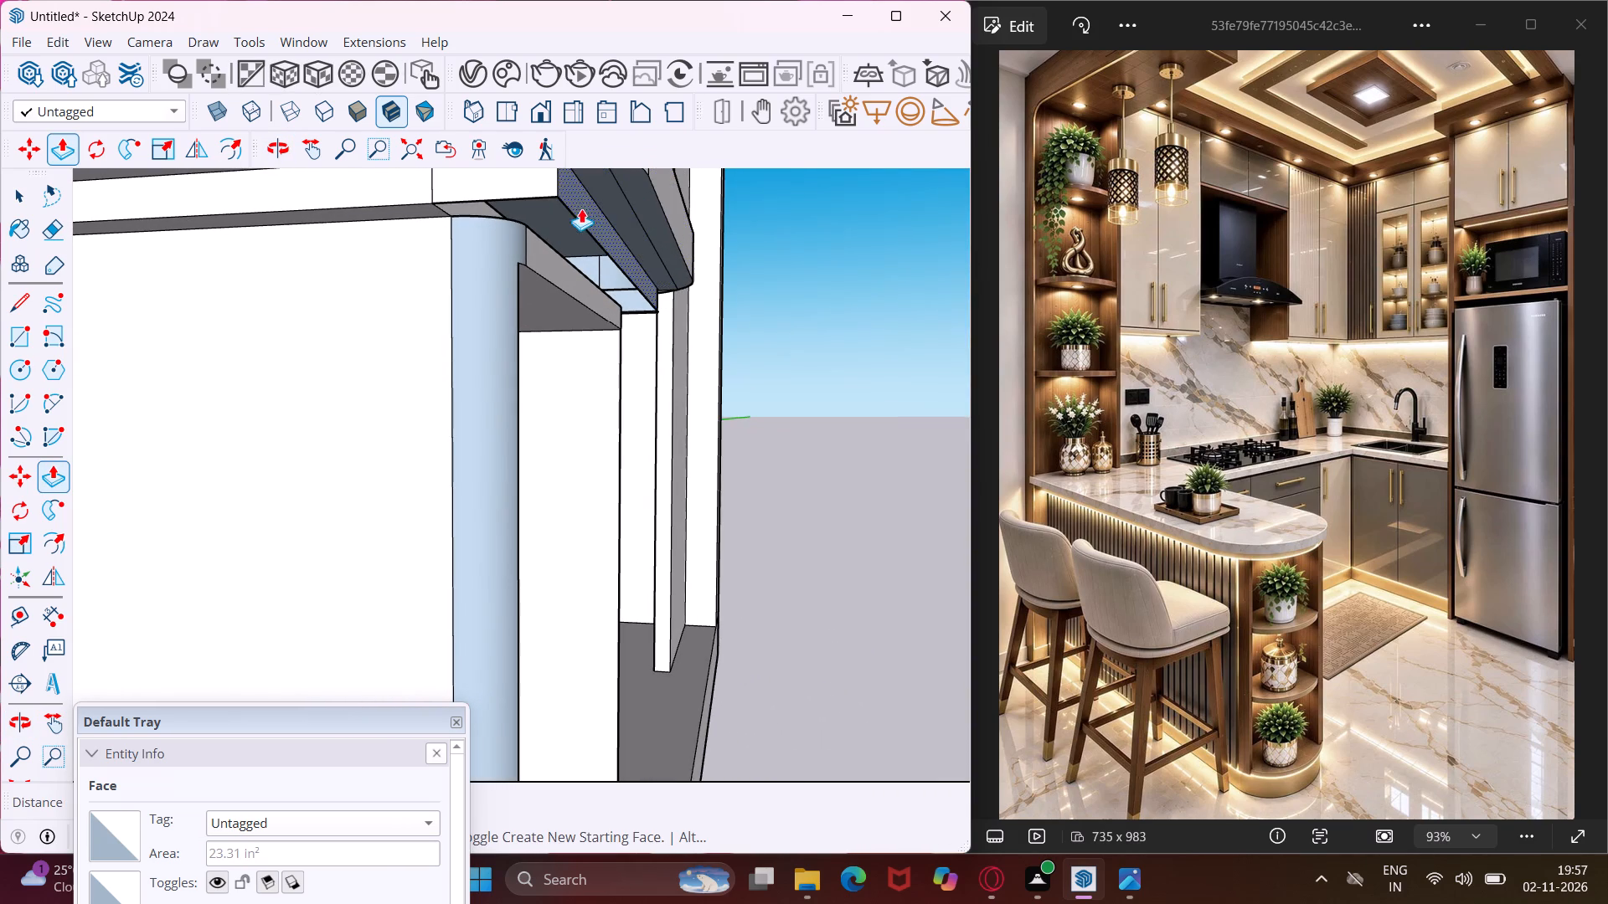
# Repeat the same push distance on the band's long and short stool-side faces beneath the countertop.
pyautogui.moveTo(482, 203); pyautogui.dragTo(554, 100, button='middle')
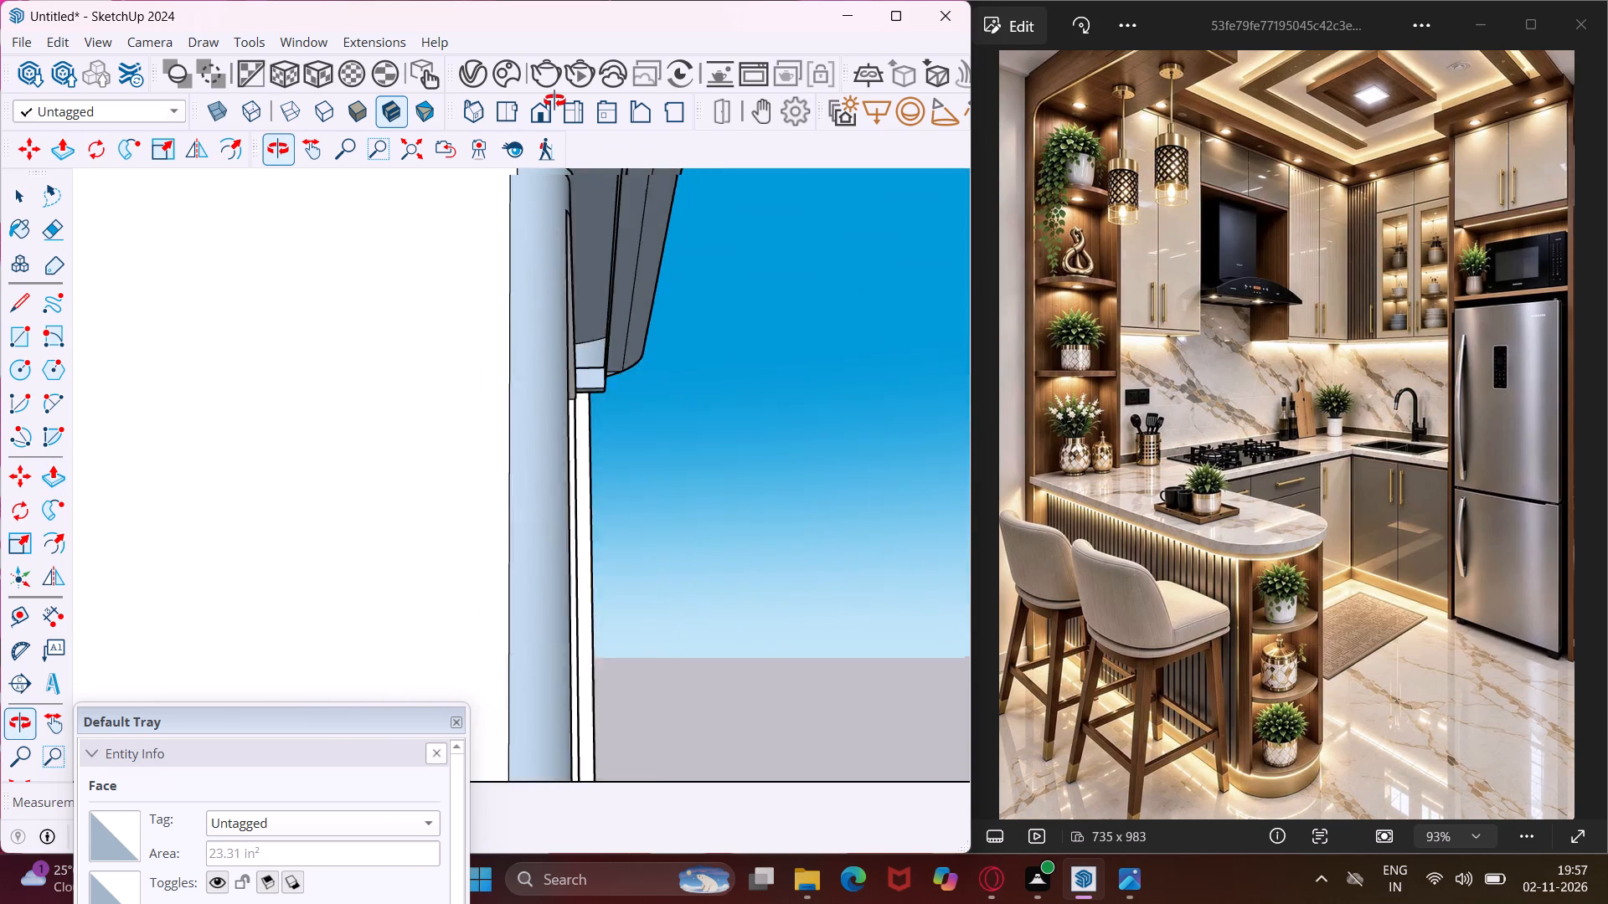
pyautogui.moveTo(554, 100); pyautogui.dragTo(580, 218, button='middle')
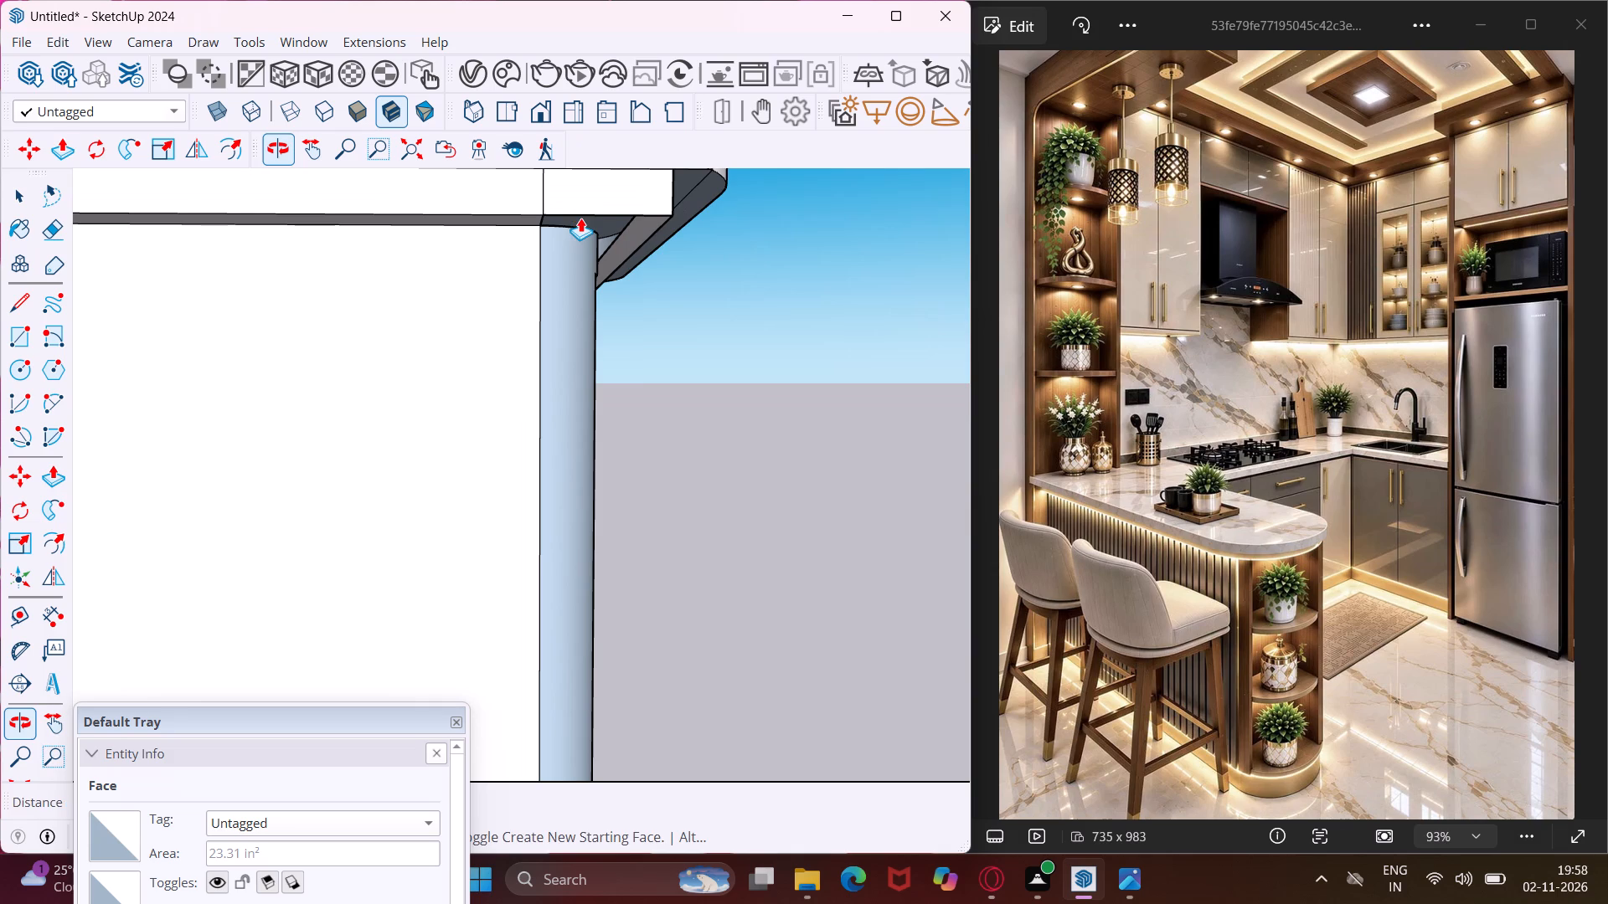
pyautogui.doubleClick(509, 183)
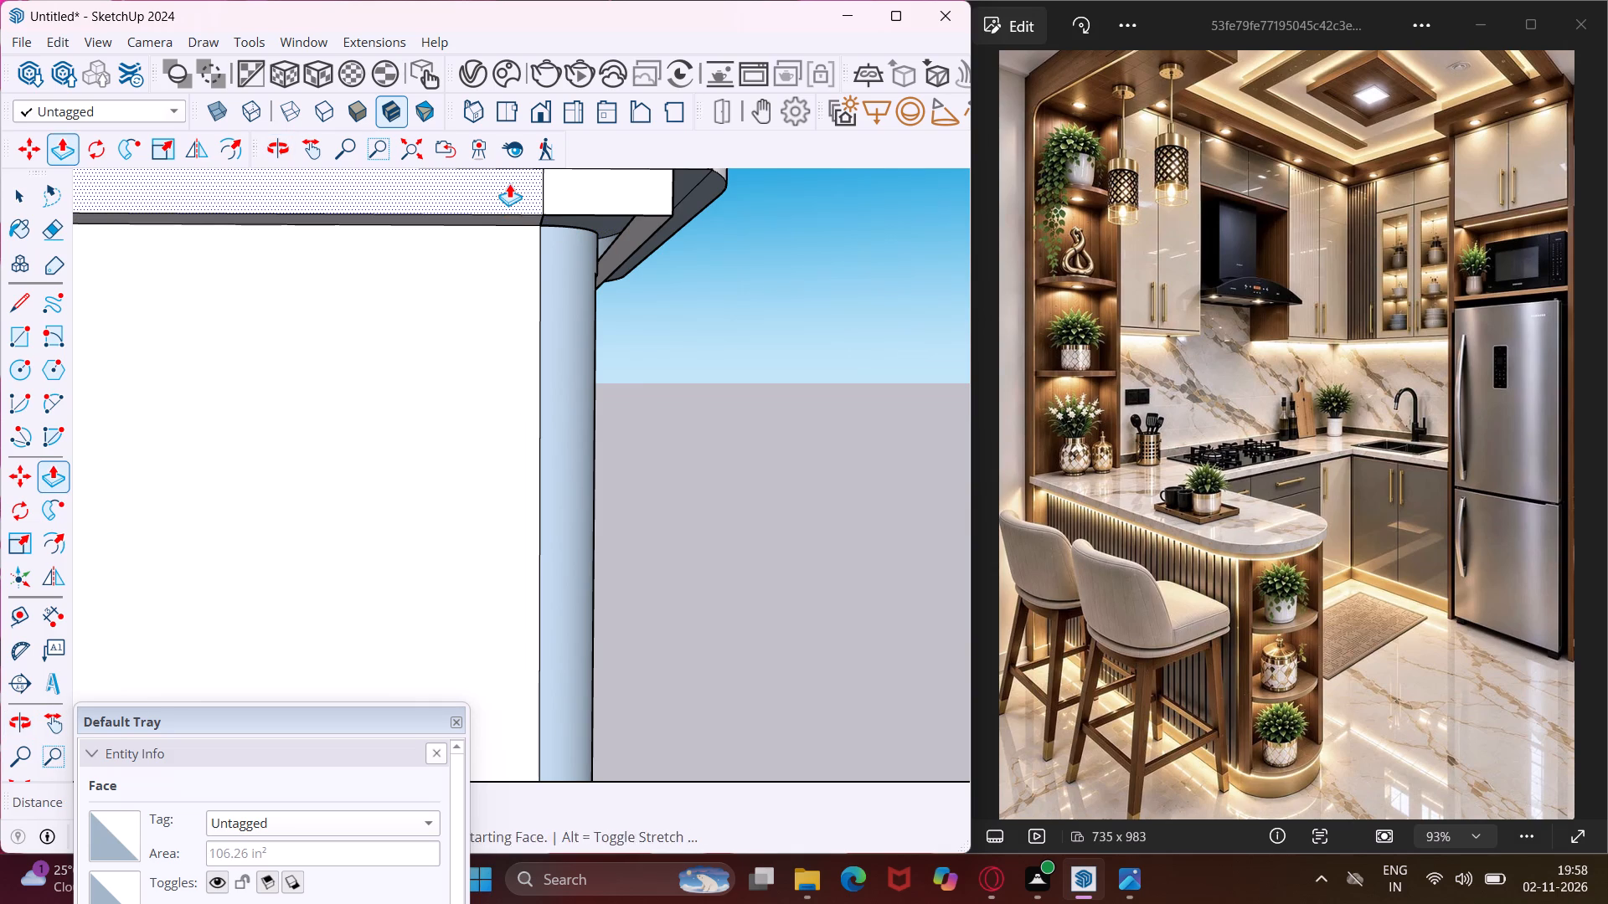
pyautogui.doubleClick(574, 189)
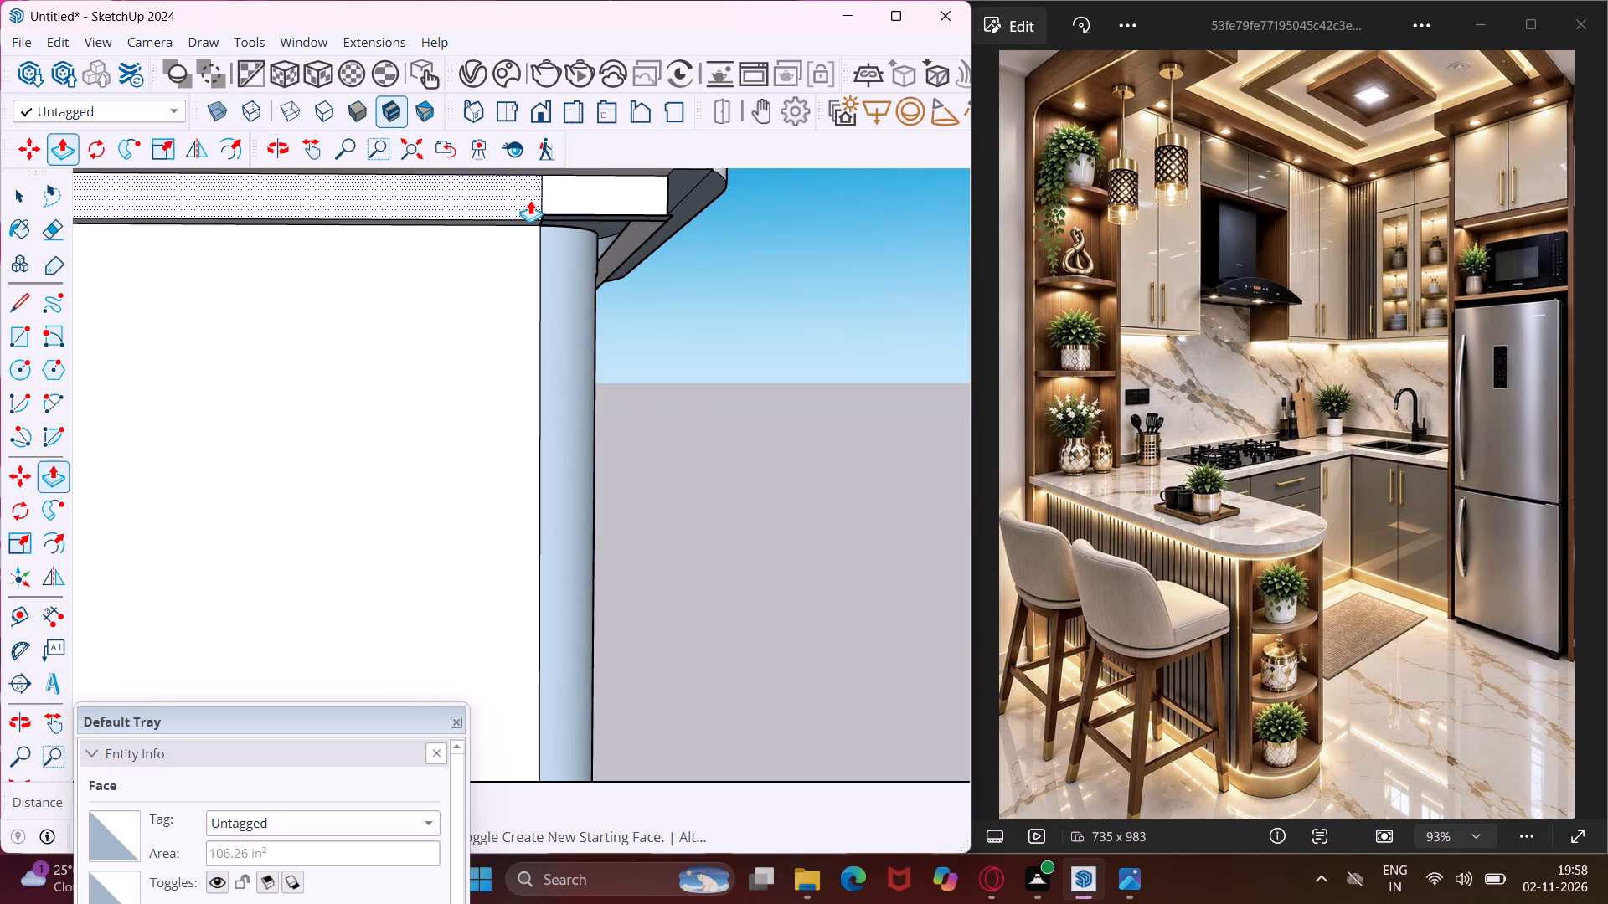
# Push the end face of the band beneath the peninsula countertop inward to set it back from the countertop's end.
pyautogui.moveTo(530, 200); pyautogui.dragTo(330, 248, button='middle')
pyautogui.scroll(3, 466, 235)
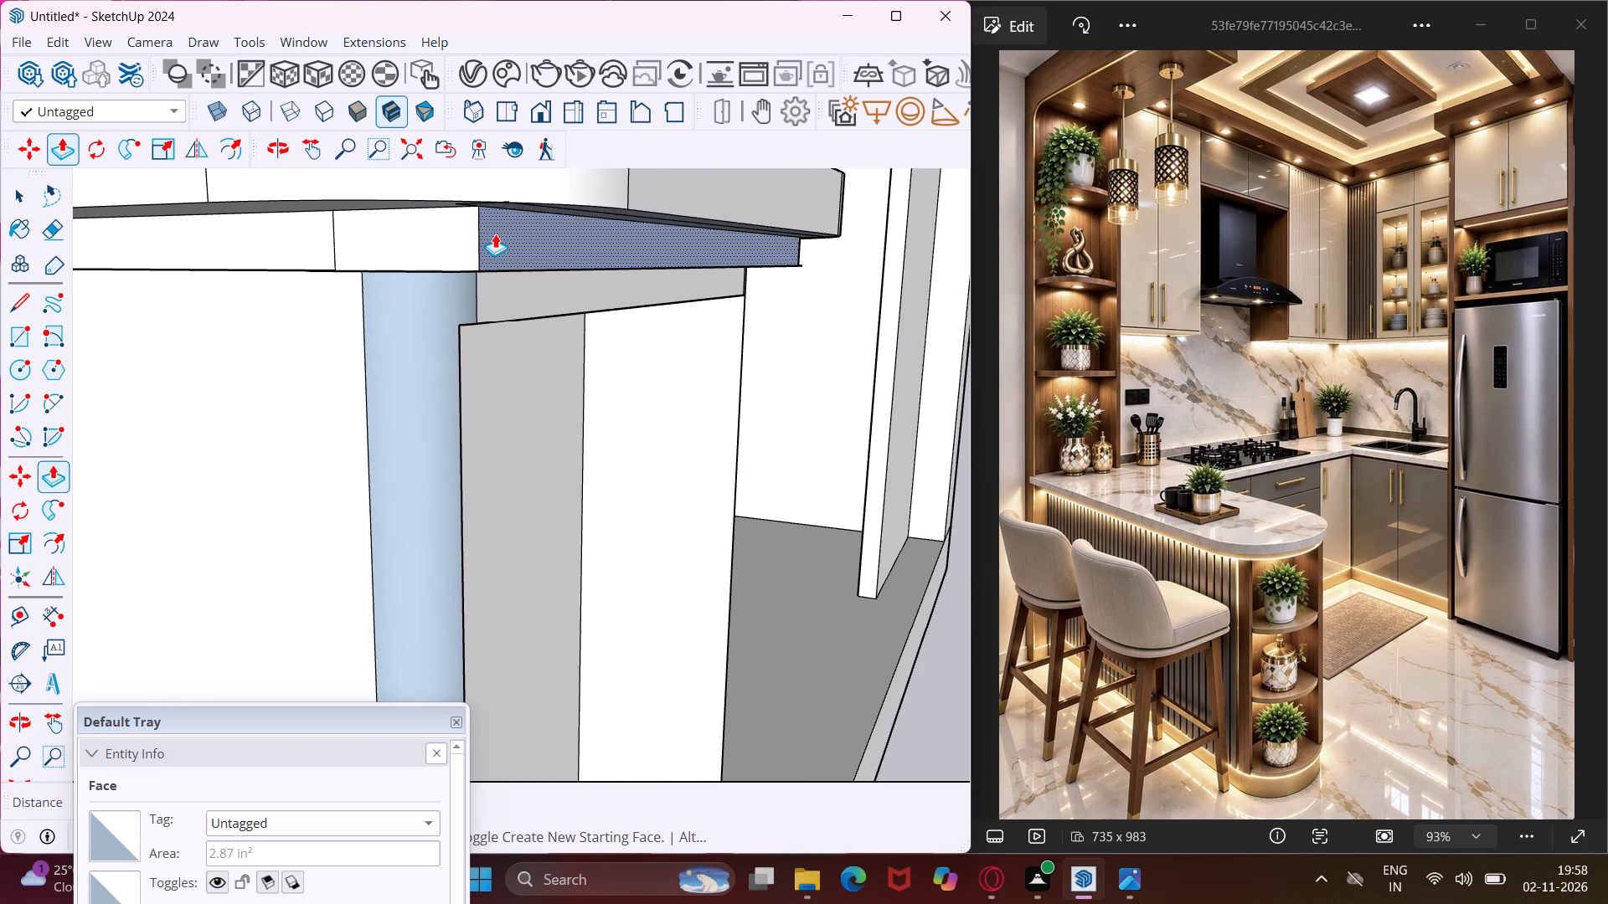
pyautogui.click(495, 234)
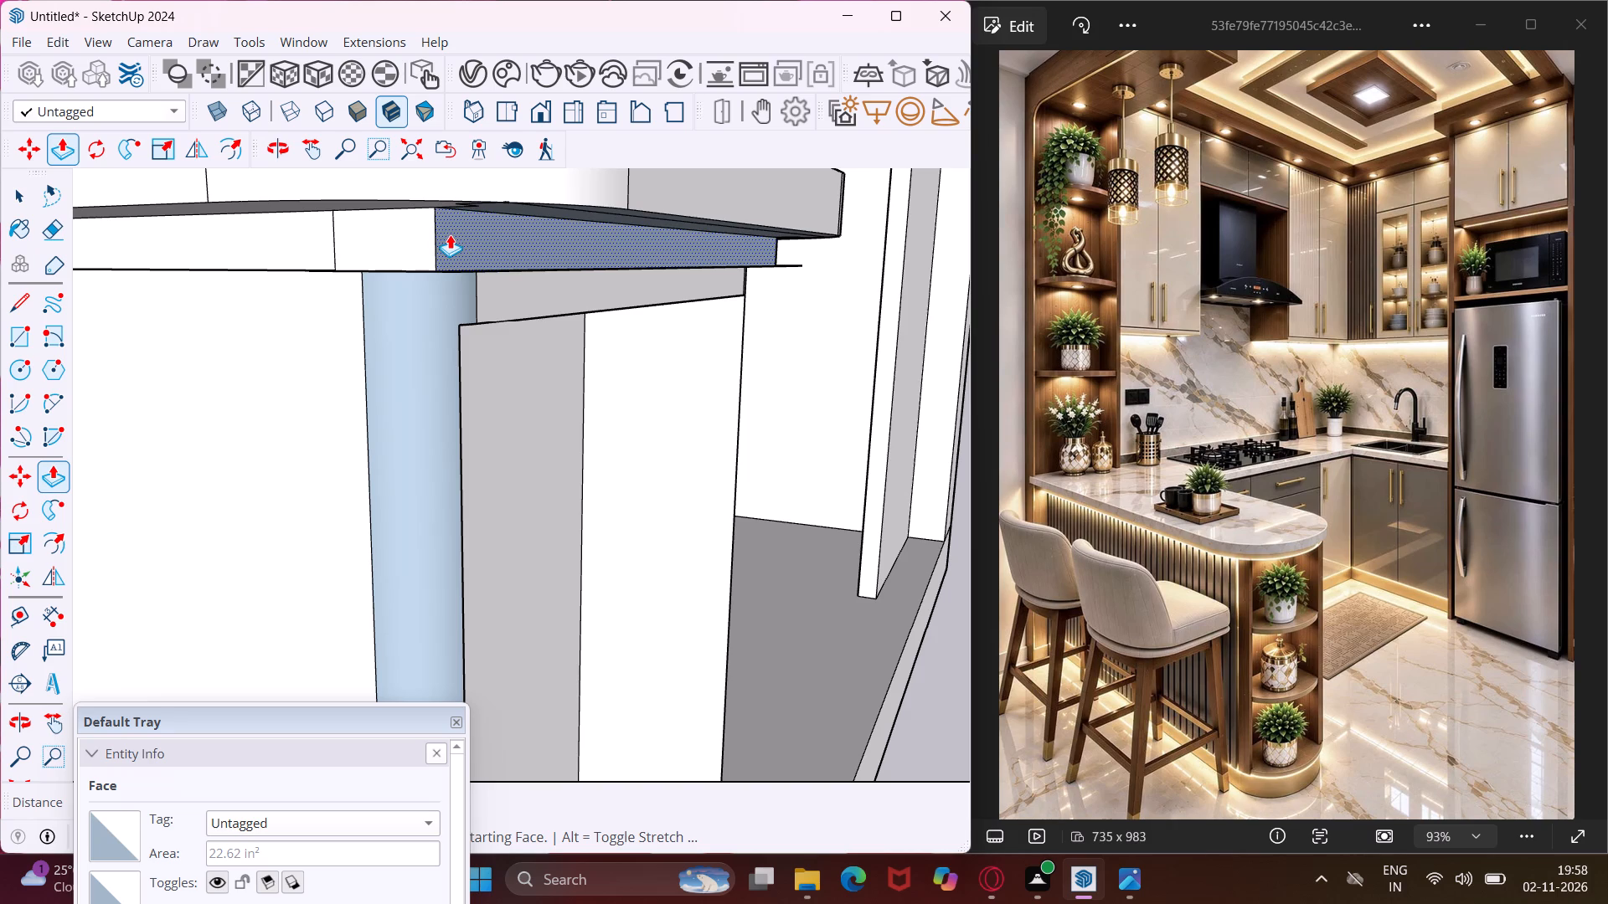
pyautogui.click(450, 234)
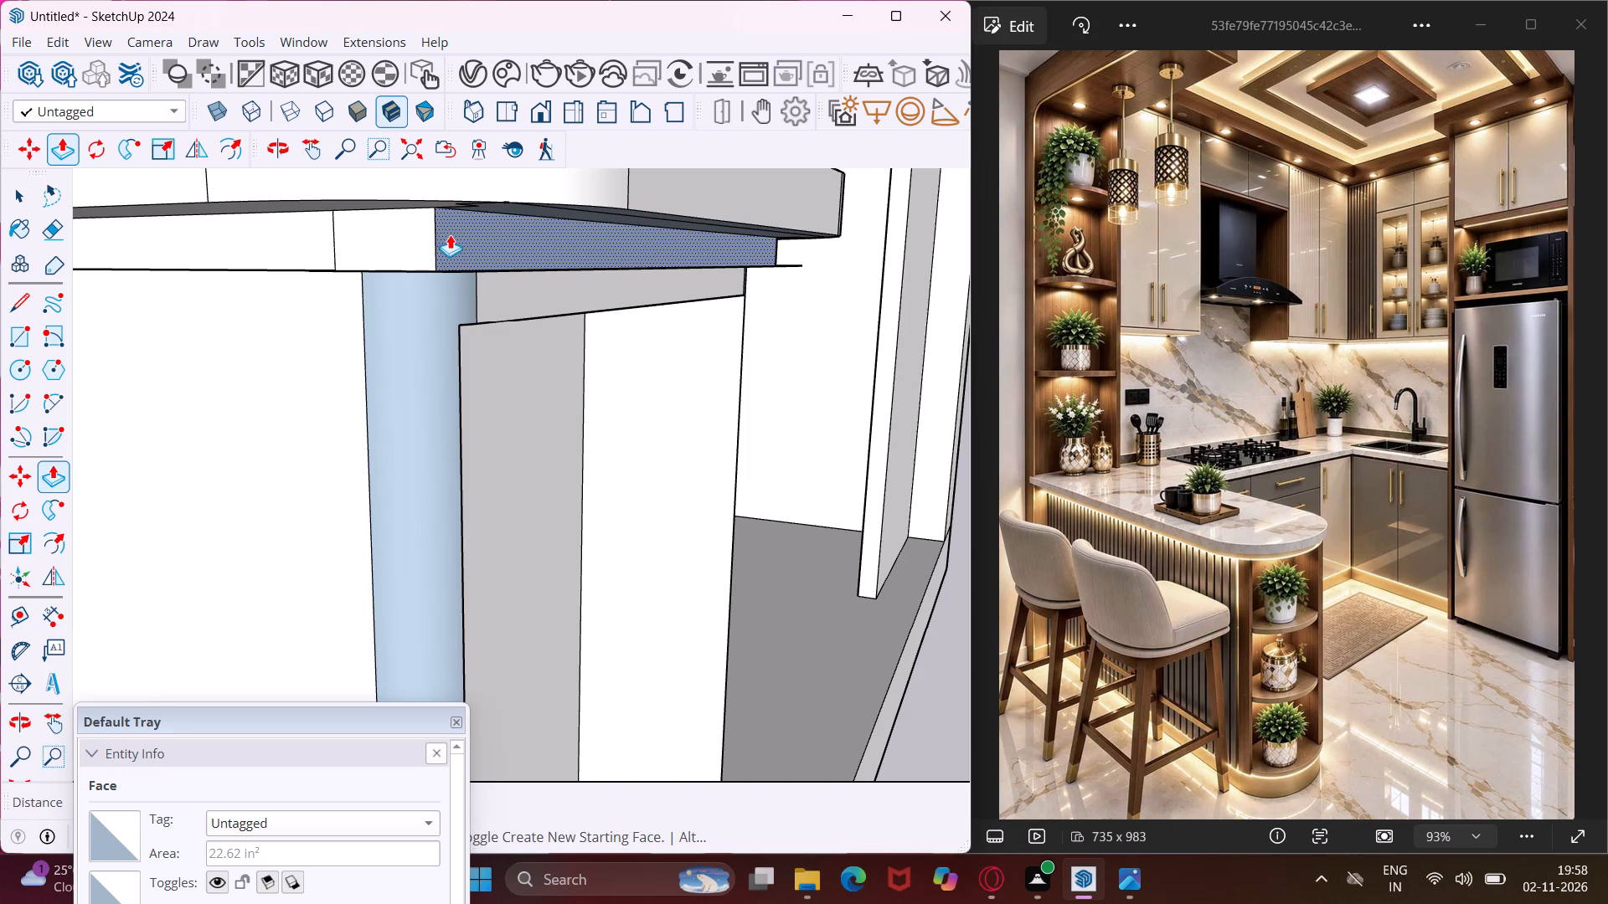
pyautogui.press('Escape')
pyautogui.press('space')
# Erase the leftover flap edges beneath the countertop band at its stool-side end corner.
pyautogui.moveTo(466, 245); pyautogui.dragTo(519, 300, button='middle')
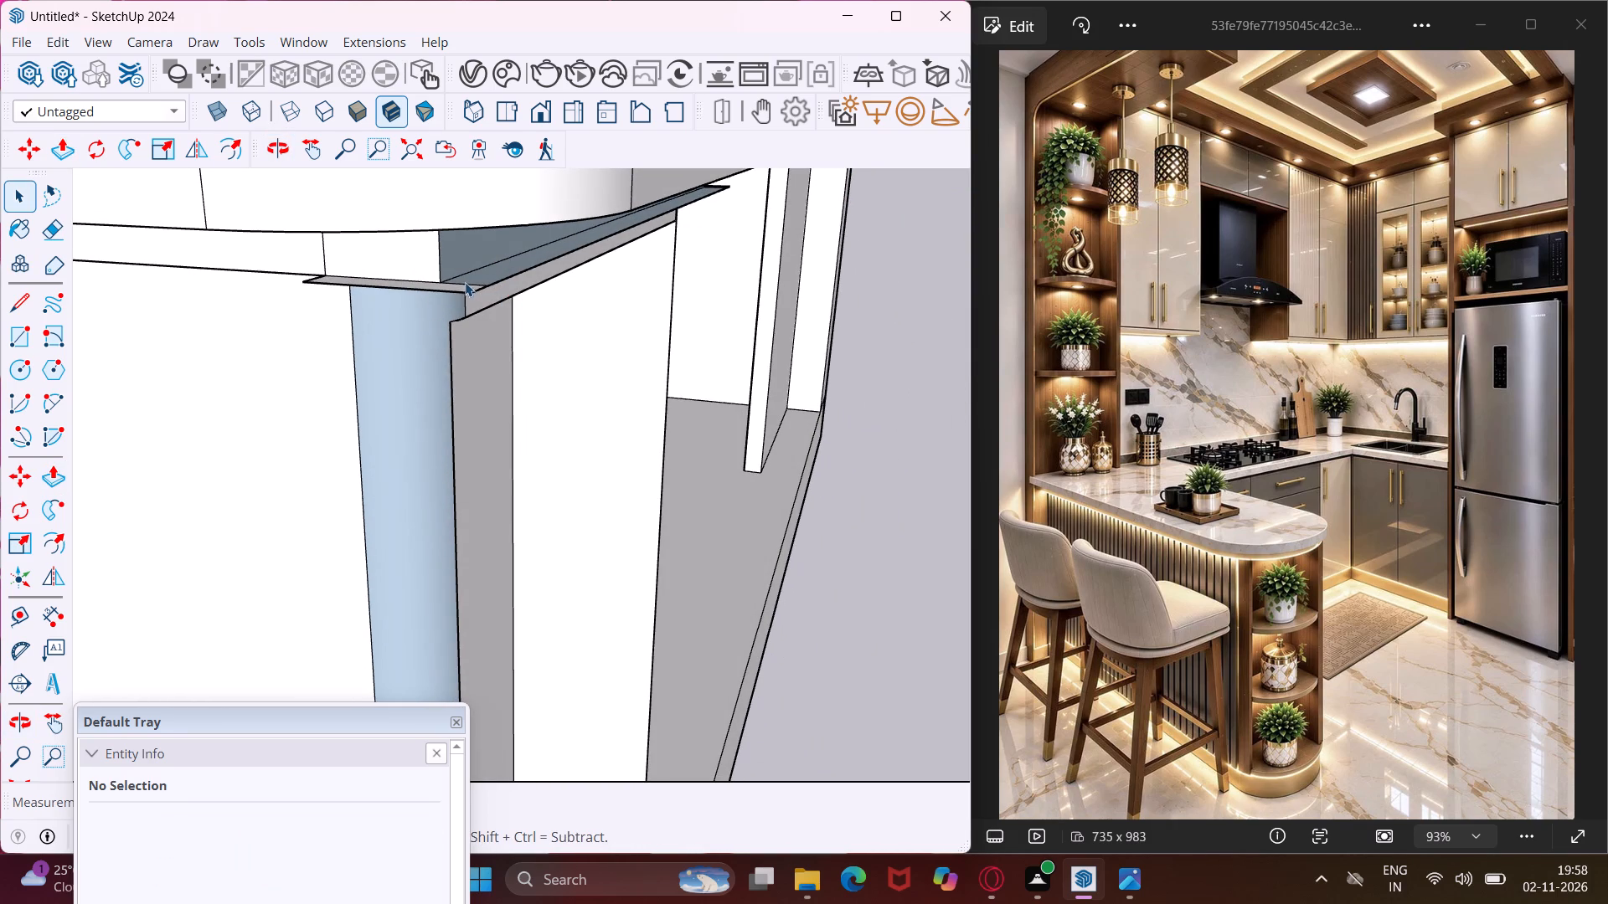
pyautogui.press('e')
pyautogui.scroll(7, 461, 281)
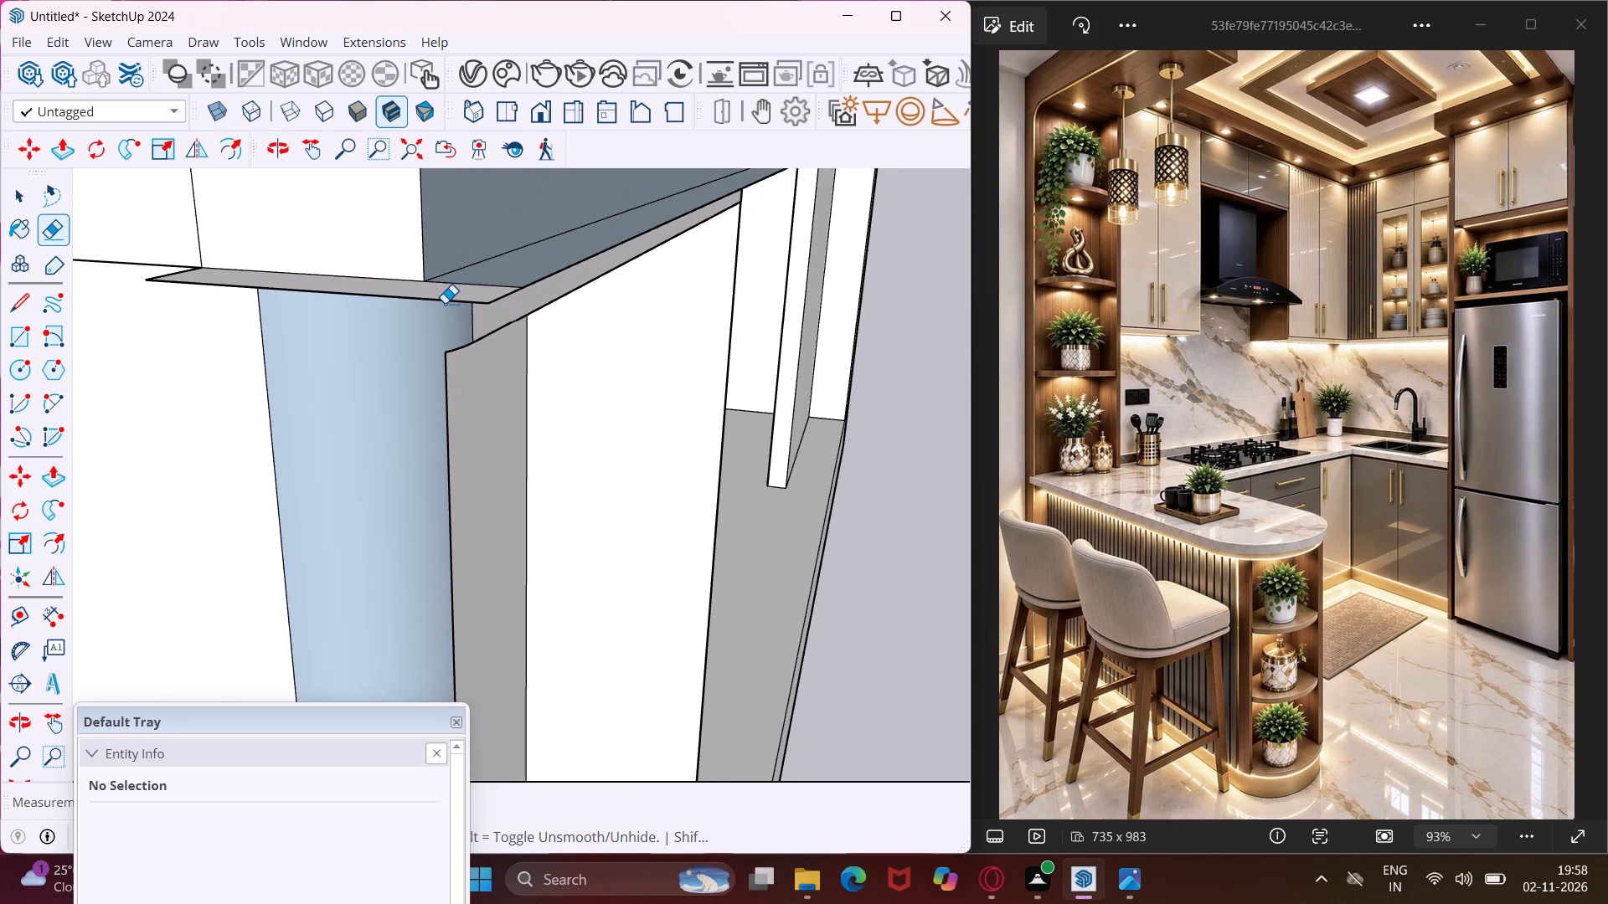
pyautogui.click(445, 303)
pyautogui.click(499, 300)
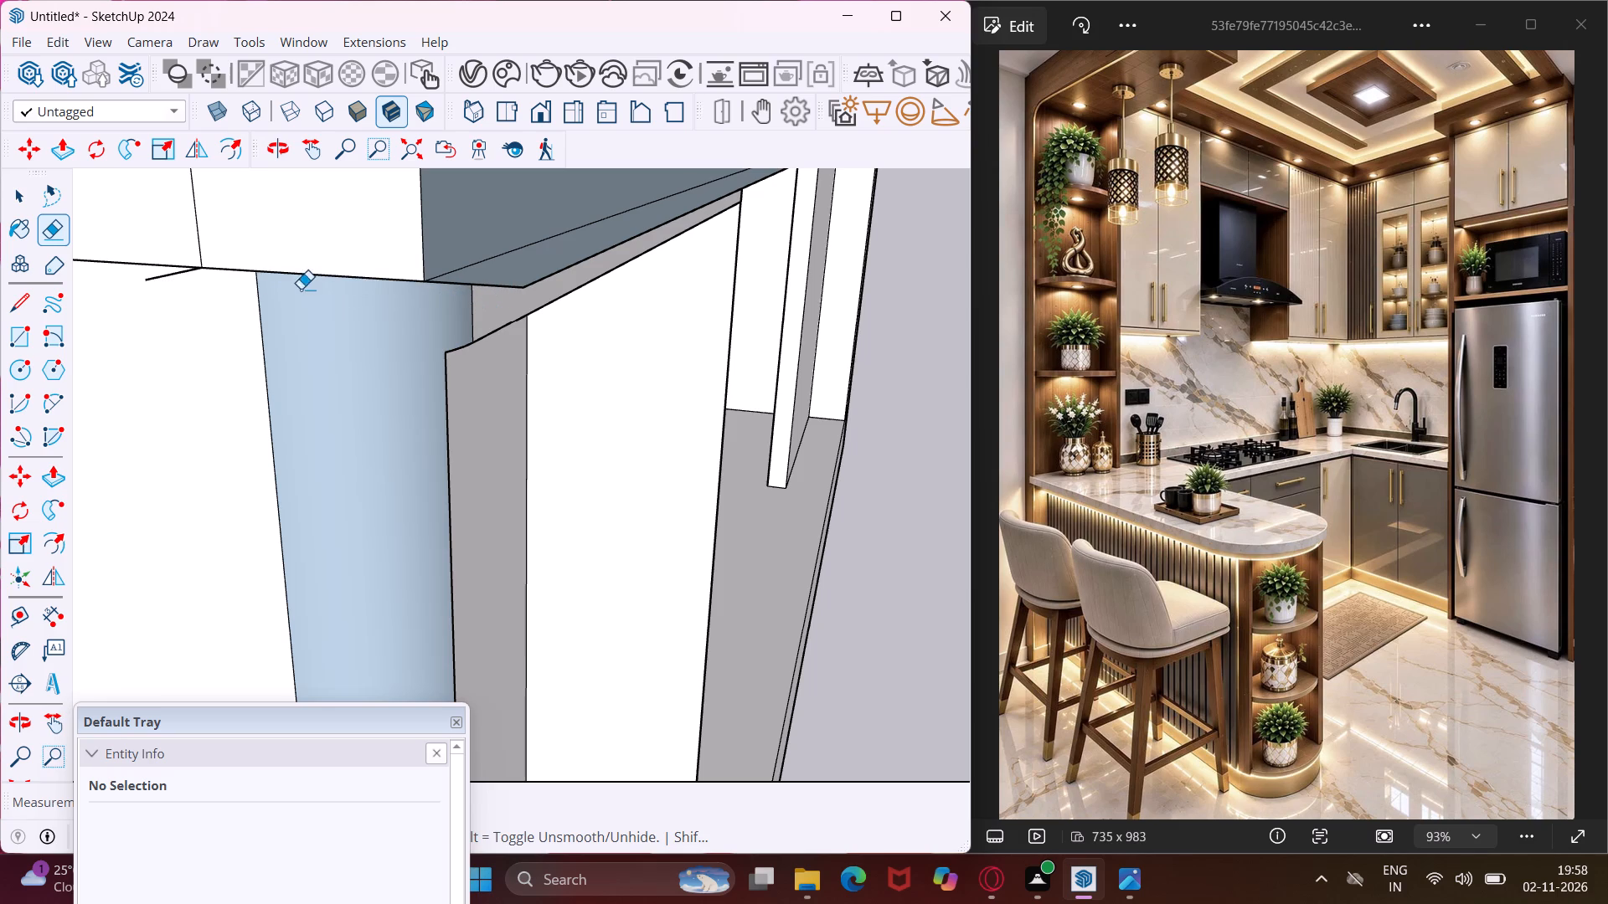
pyautogui.click(168, 276)
pyautogui.click(494, 286)
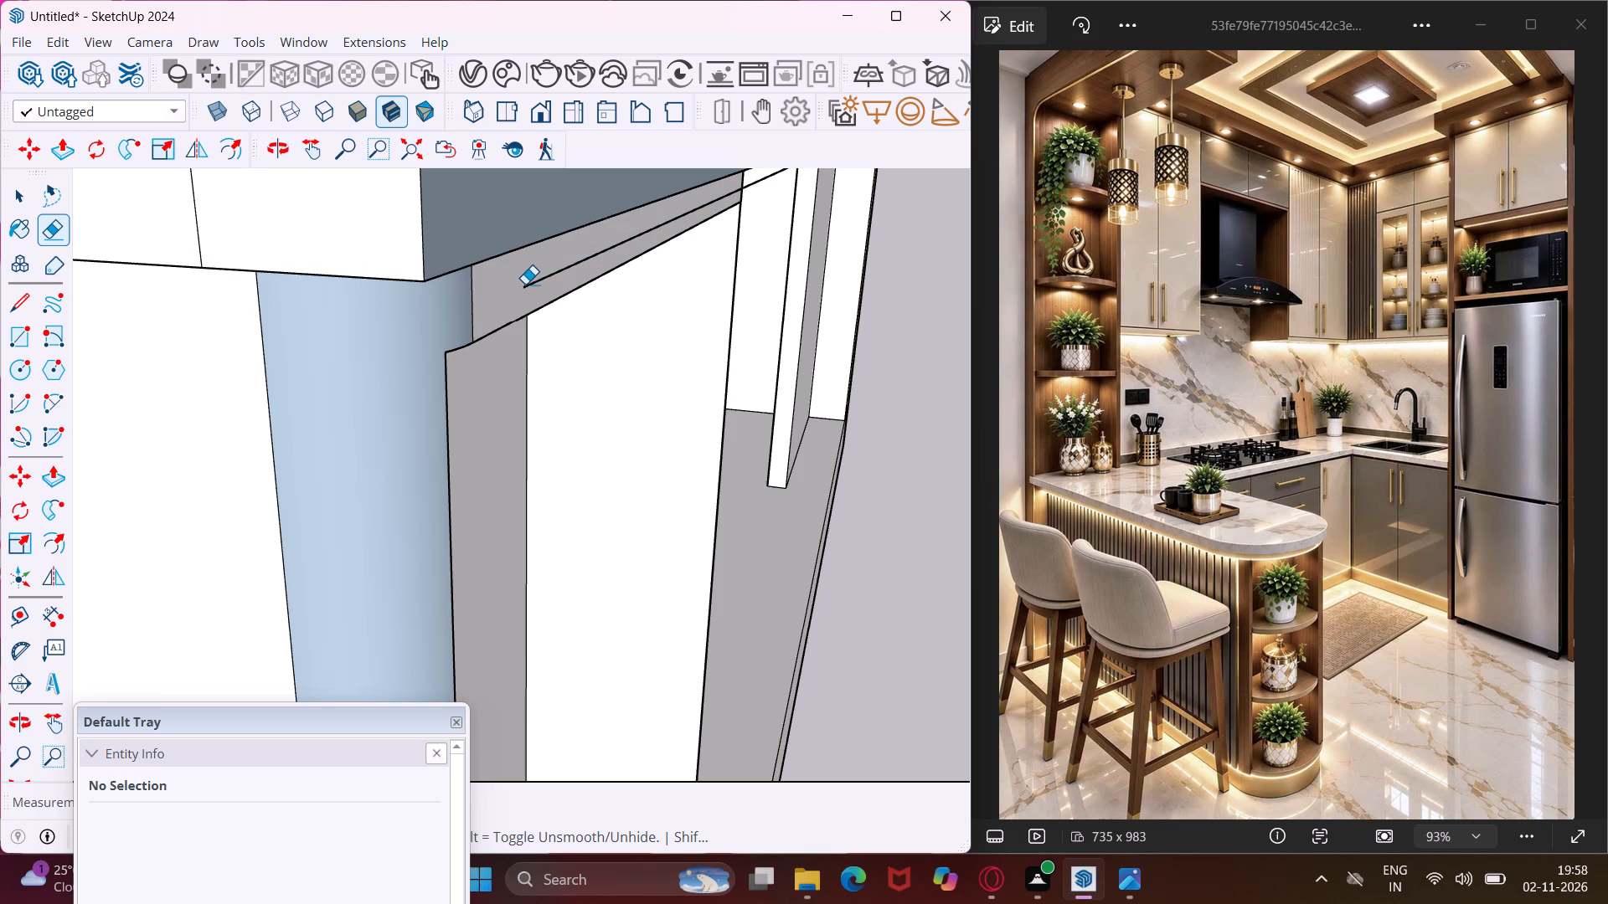
pyautogui.click(528, 285)
# Erase the leftover flap edges projecting from the band beneath the countertop at its kitchen-side end corner.
pyautogui.scroll(-4, 454, 291)
pyautogui.moveTo(650, 237); pyautogui.dragTo(420, 237, button='middle')
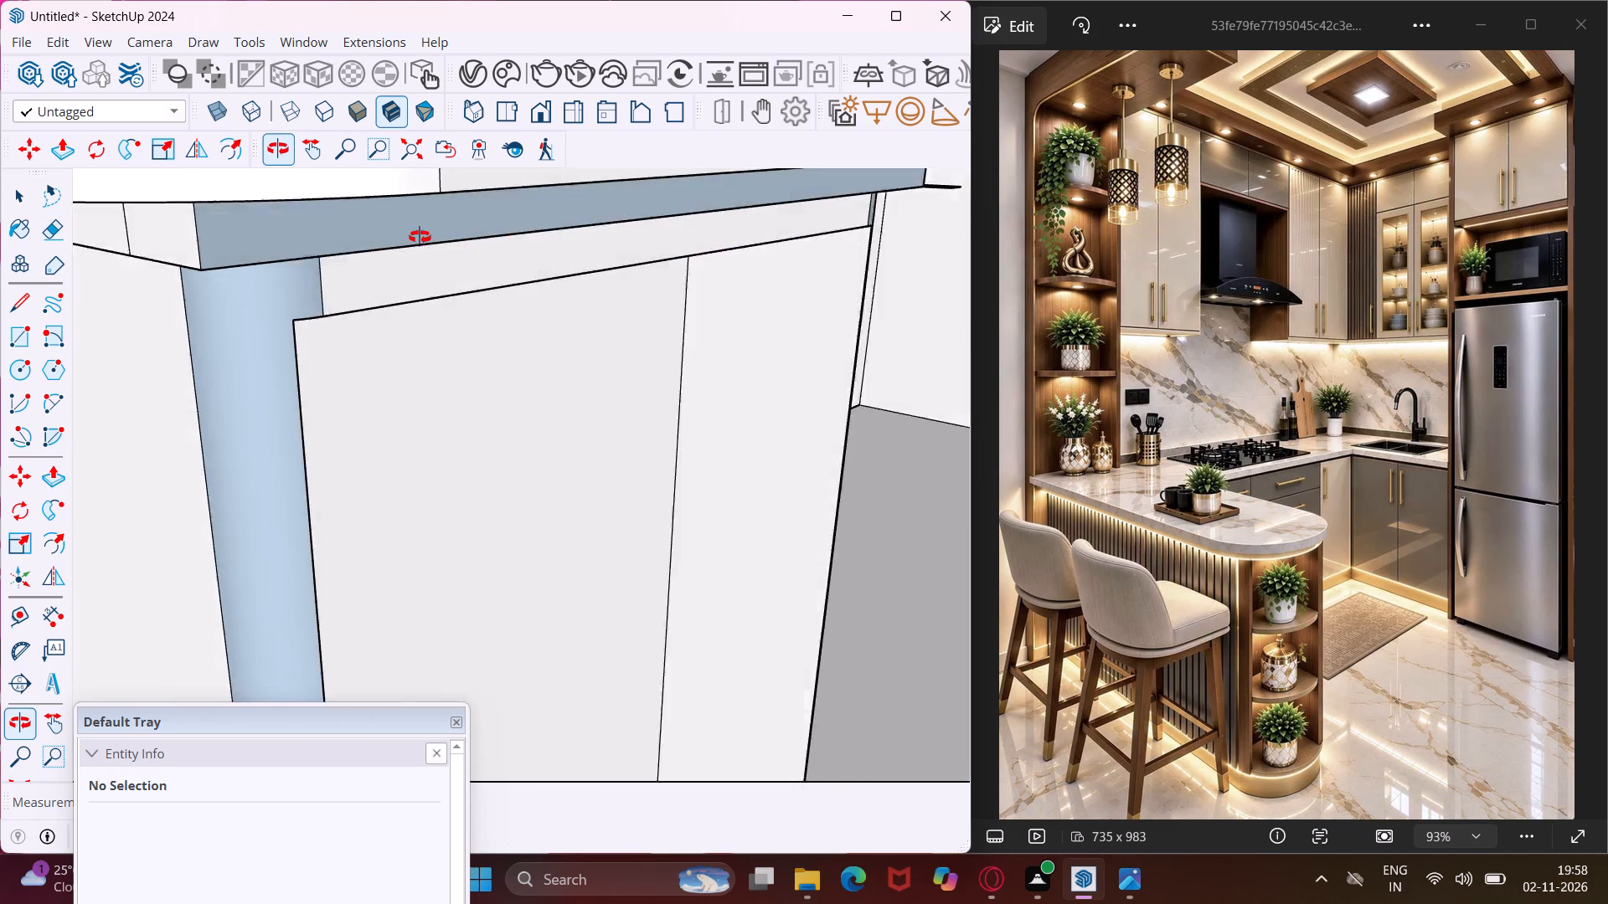
pyautogui.moveTo(420, 237); pyautogui.dragTo(379, 241, button='middle')
pyautogui.scroll(-5, 357, 254)
pyautogui.scroll(9, 865, 213)
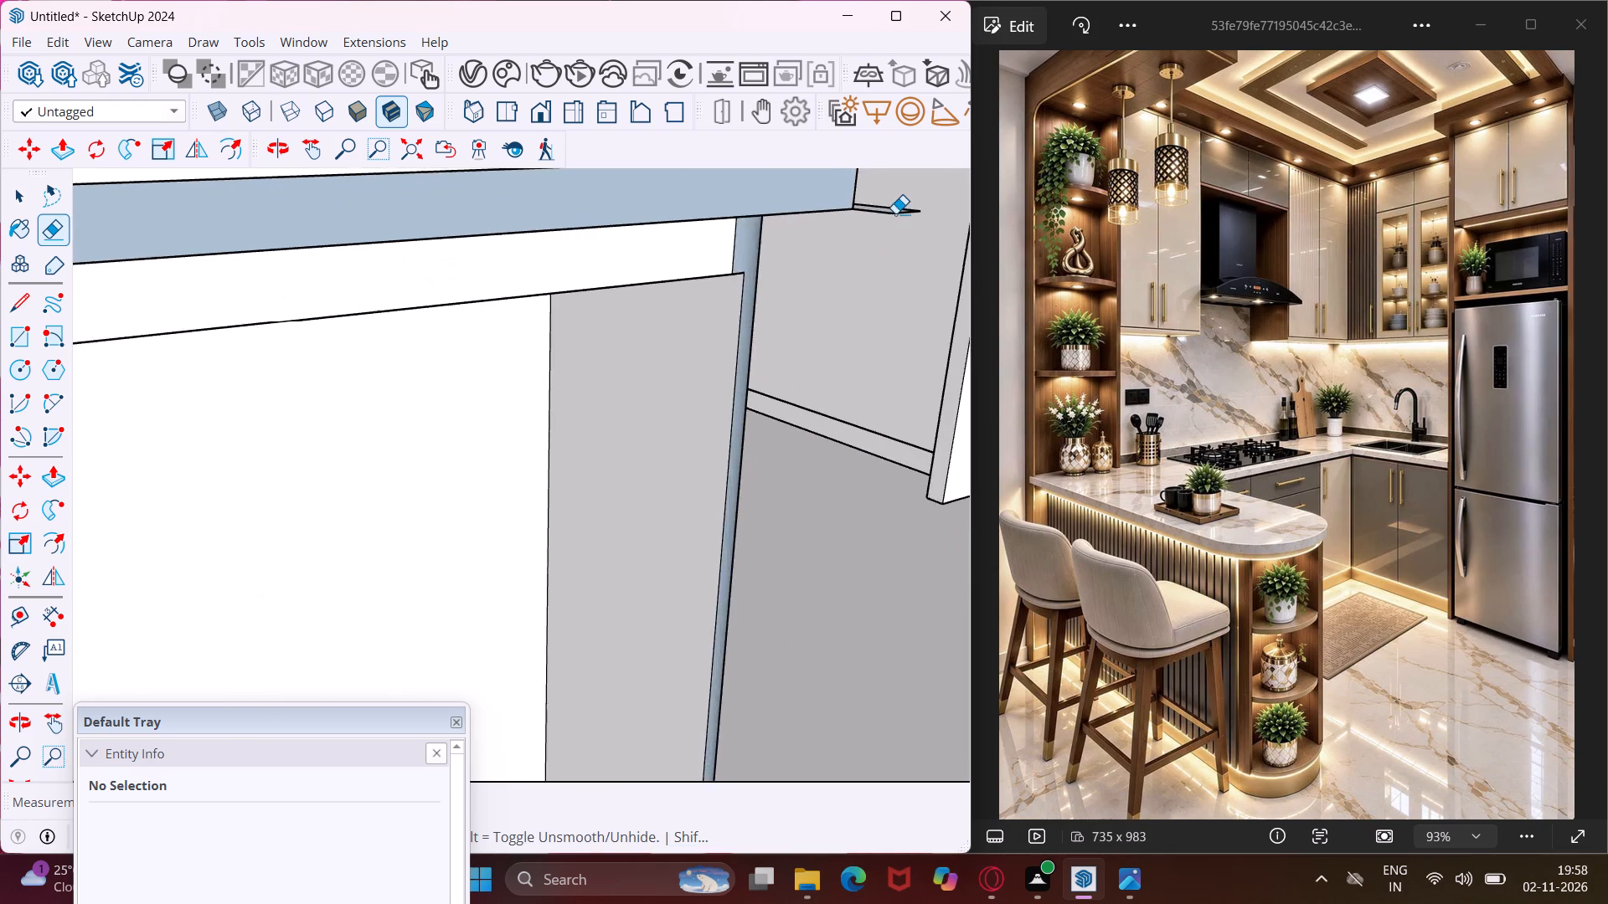
pyautogui.scroll(2, 895, 213)
pyautogui.moveTo(904, 207); pyautogui.dragTo(764, 237, button='middle')
pyautogui.scroll(-5, 678, 245)
pyautogui.scroll(4, 859, 236)
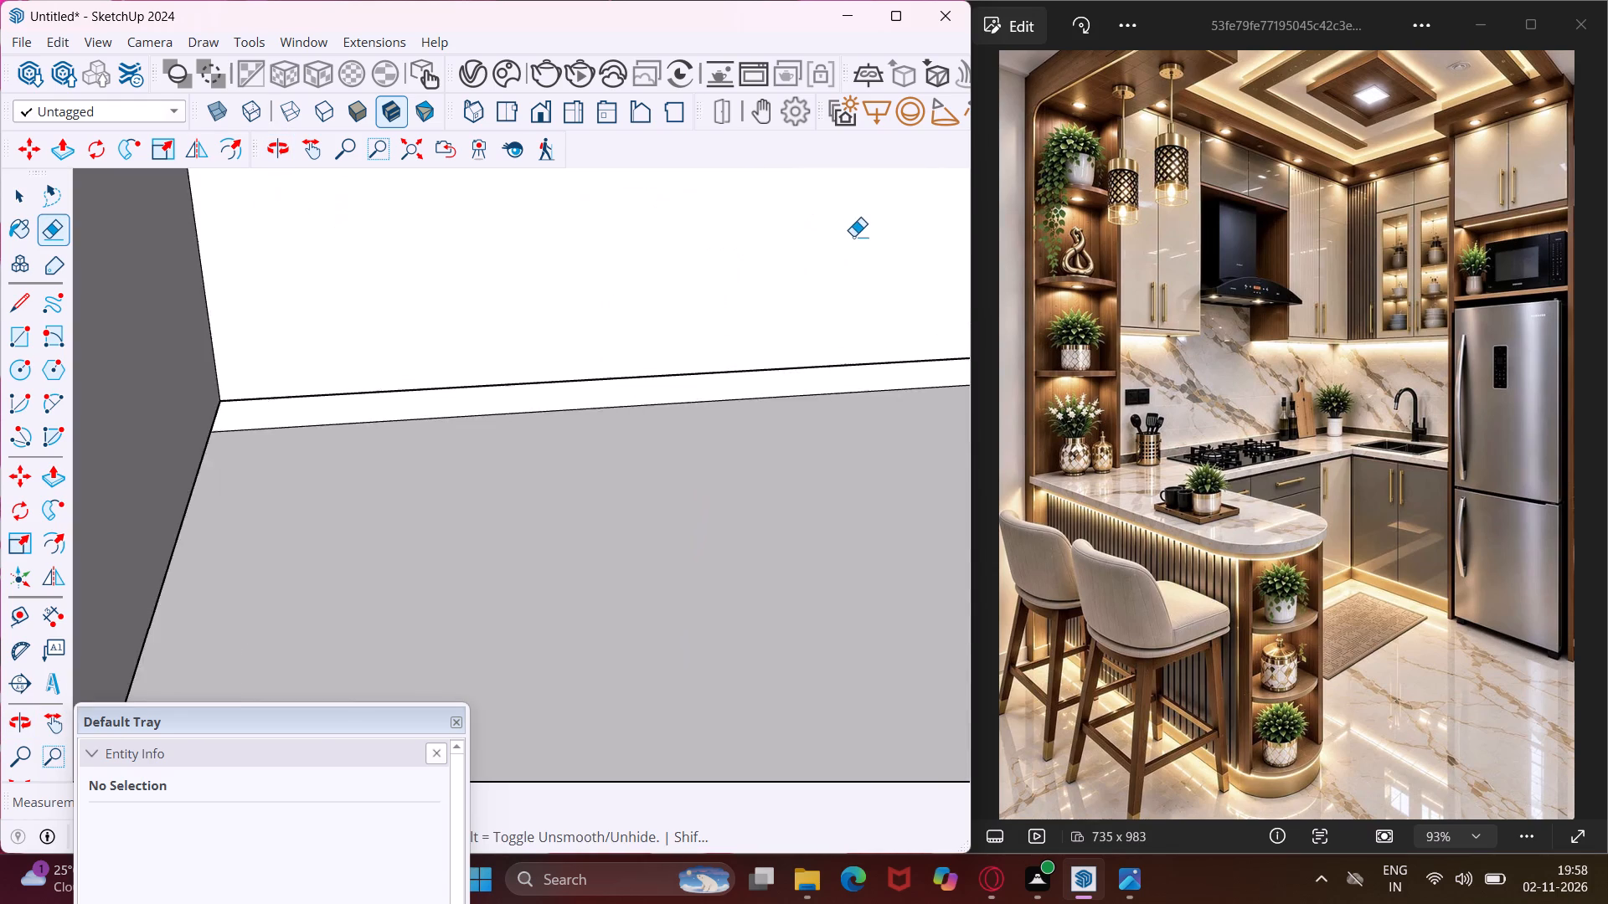
pyautogui.scroll(2, 837, 246)
pyautogui.scroll(-4, 835, 244)
pyautogui.scroll(-4, 622, 323)
pyautogui.scroll(2, 571, 342)
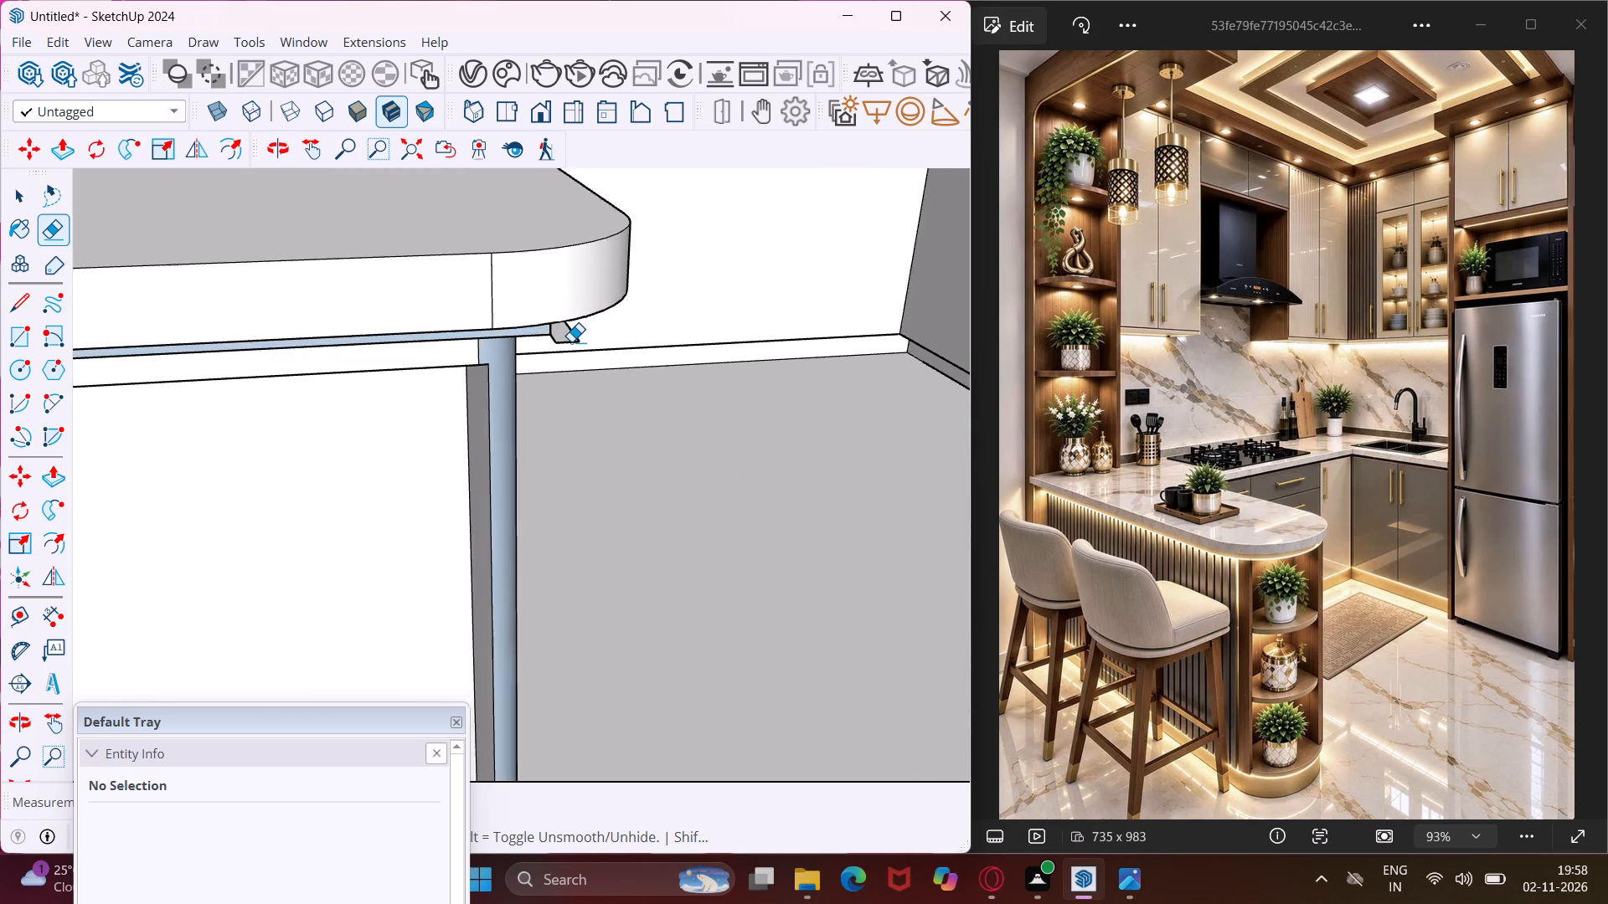
pyautogui.scroll(5, 571, 342)
pyautogui.click(570, 342)
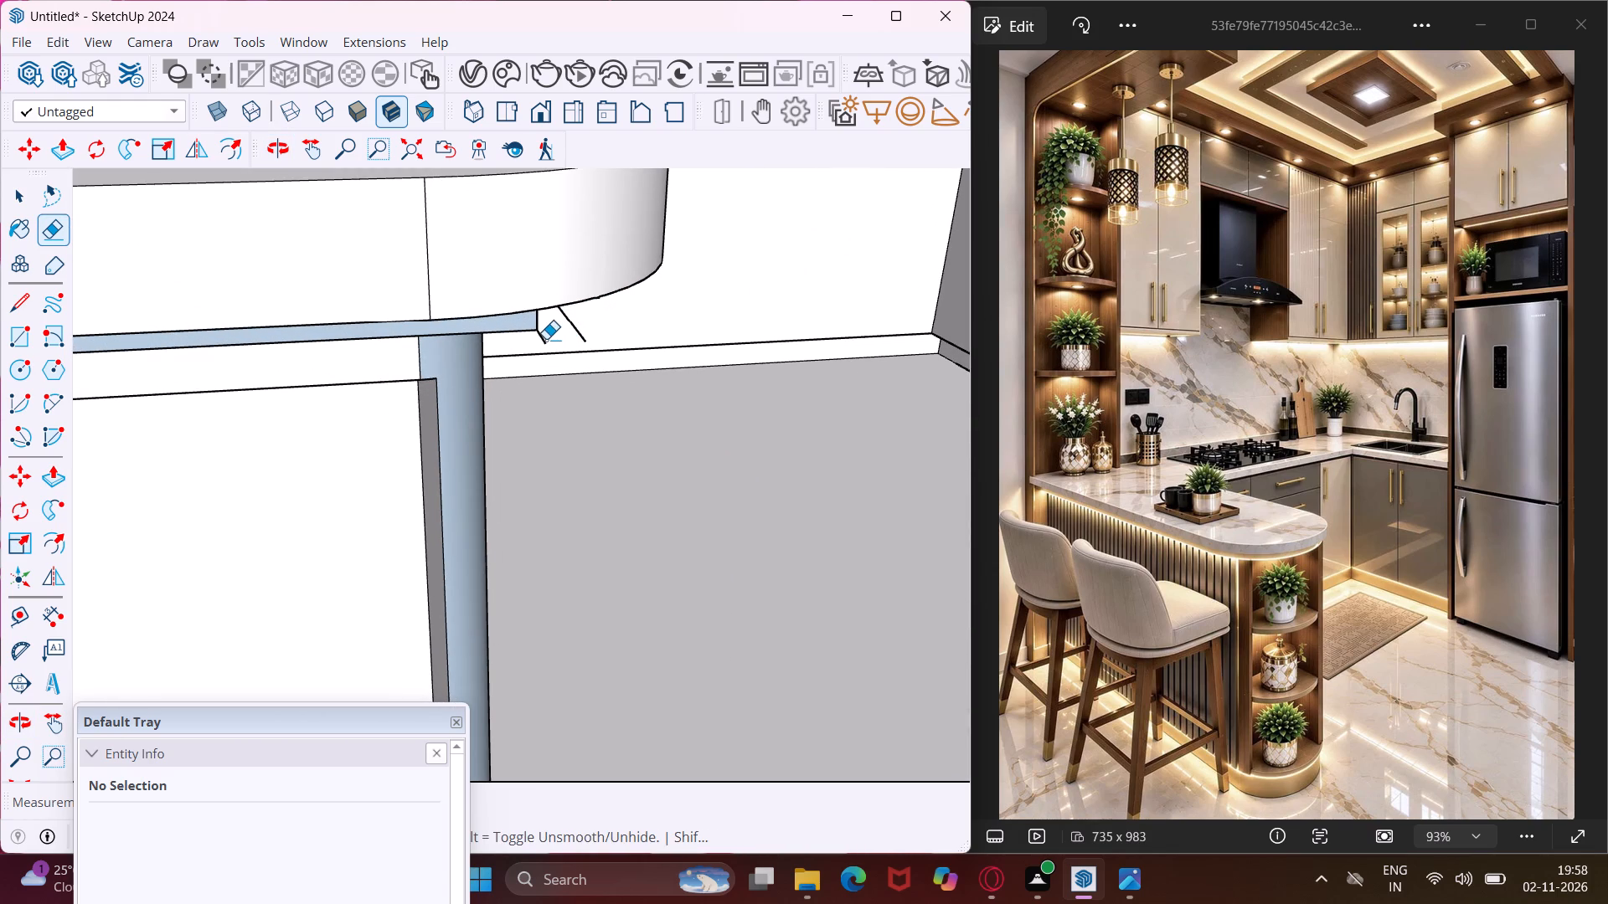
pyautogui.click(546, 339)
pyautogui.click(579, 334)
# Erase the last stray edge on the underside of the band's kitchen-side end corner.
pyautogui.moveTo(579, 334); pyautogui.dragTo(535, 261, button='middle')
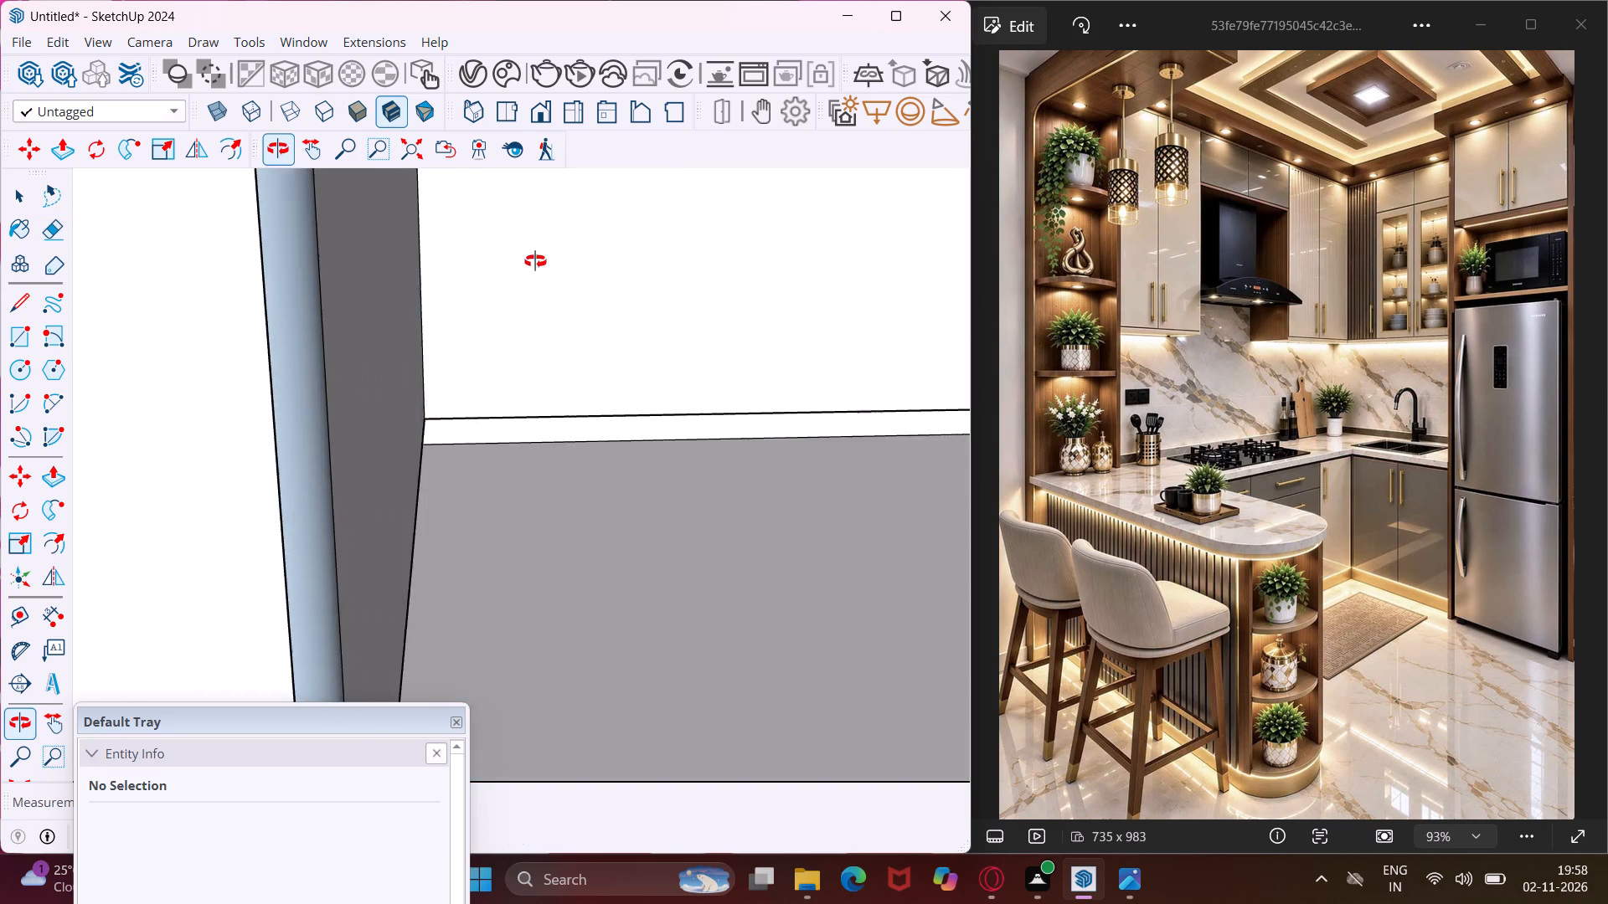
pyautogui.moveTo(535, 261); pyautogui.dragTo(556, 316, button='middle')
pyautogui.scroll(-4, 557, 322)
pyautogui.moveTo(557, 325); pyautogui.dragTo(526, 295, button='middle')
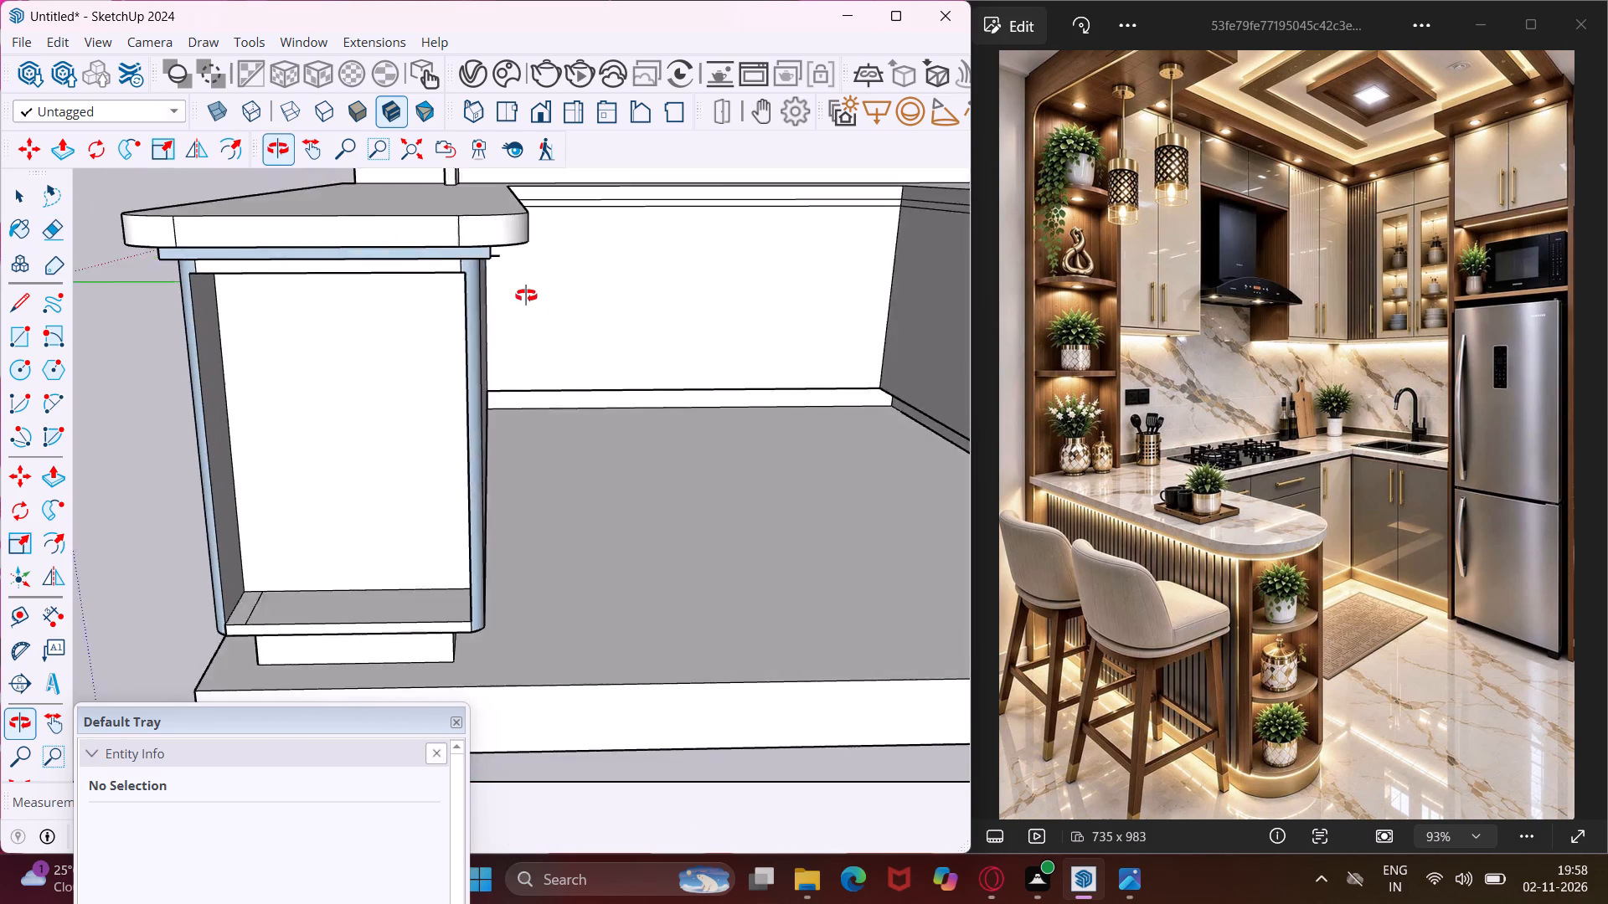
pyautogui.moveTo(526, 295); pyautogui.dragTo(514, 269, button='middle')
pyautogui.scroll(15, 494, 236)
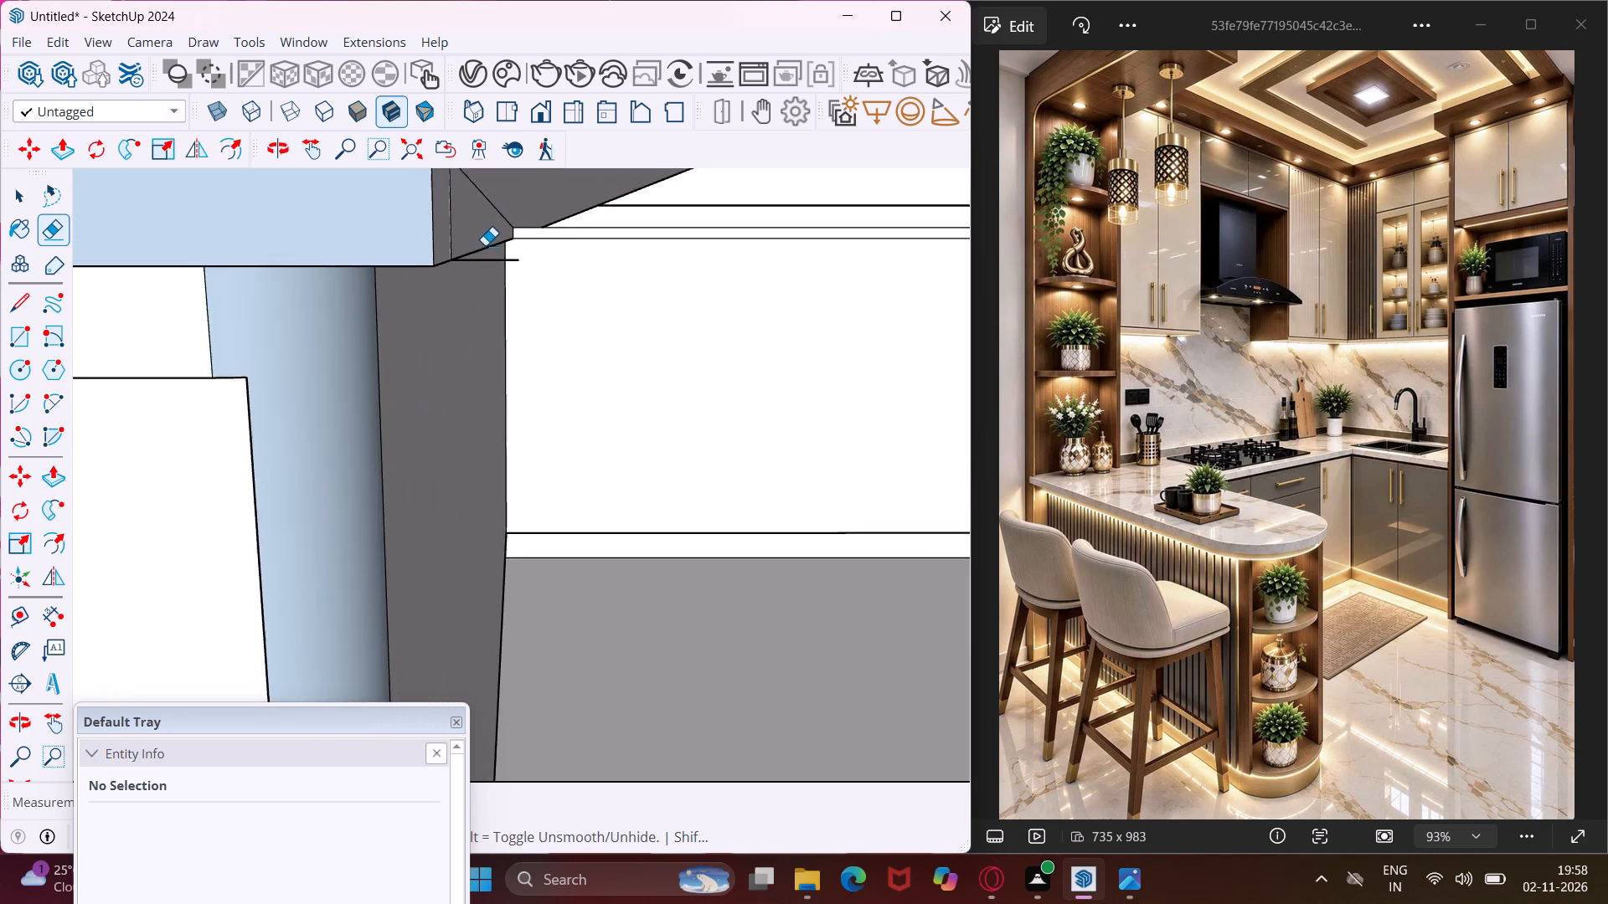
pyautogui.scroll(1, 485, 245)
pyautogui.click(486, 271)
pyautogui.scroll(1, 488, 268)
pyautogui.moveTo(488, 268); pyautogui.dragTo(504, 216, button='middle')
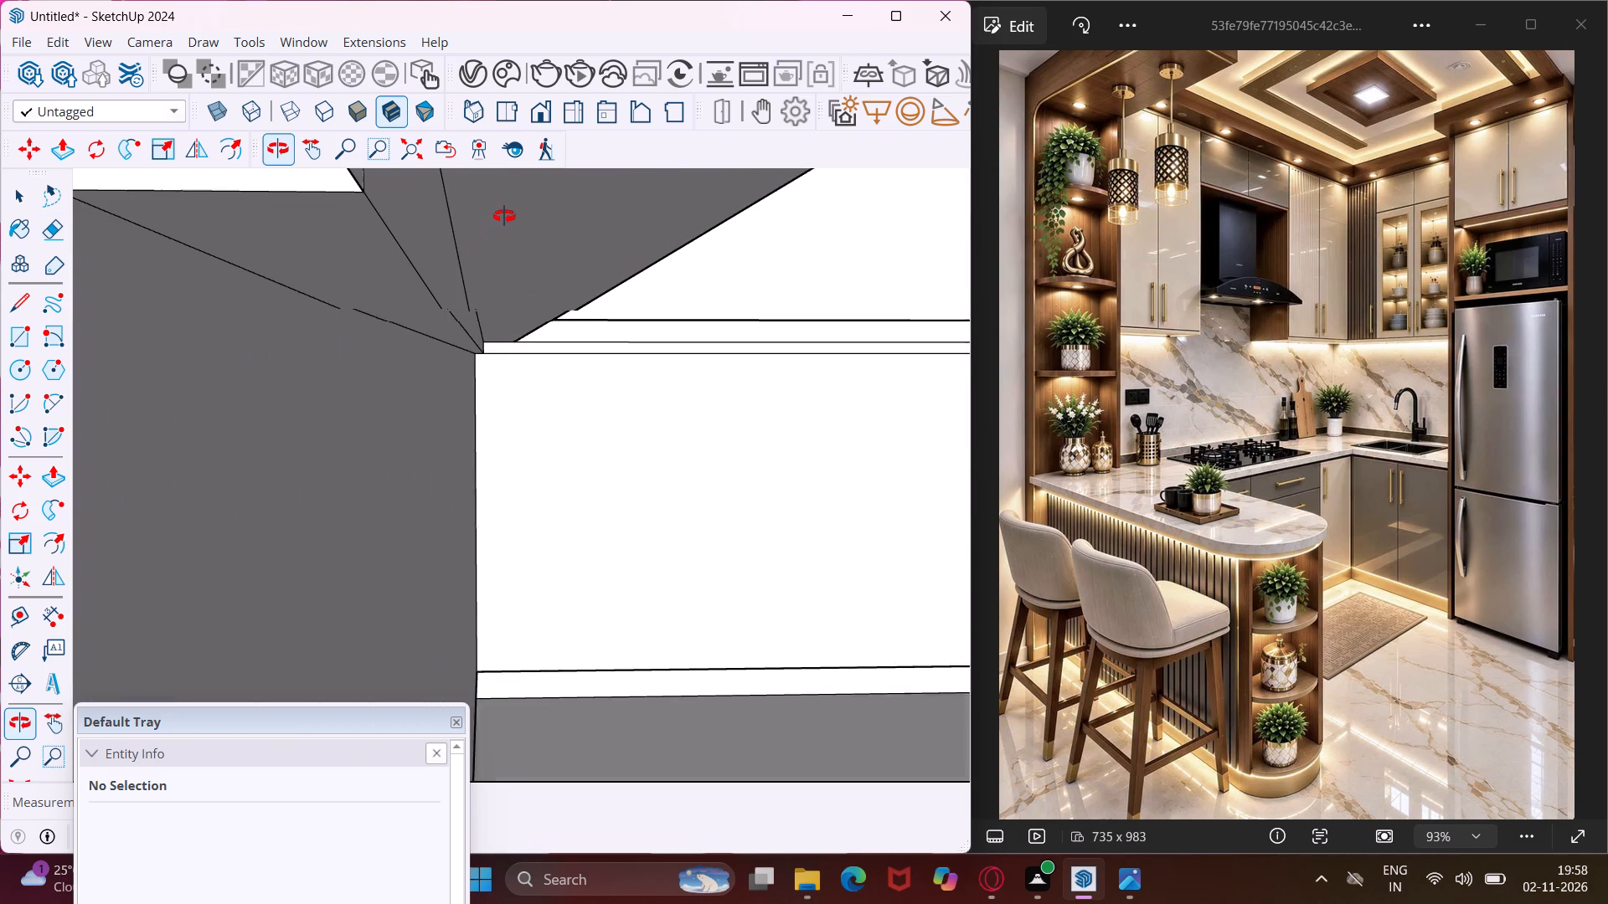
pyautogui.moveTo(504, 216); pyautogui.dragTo(511, 321, button='middle')
pyautogui.scroll(-5, 511, 270)
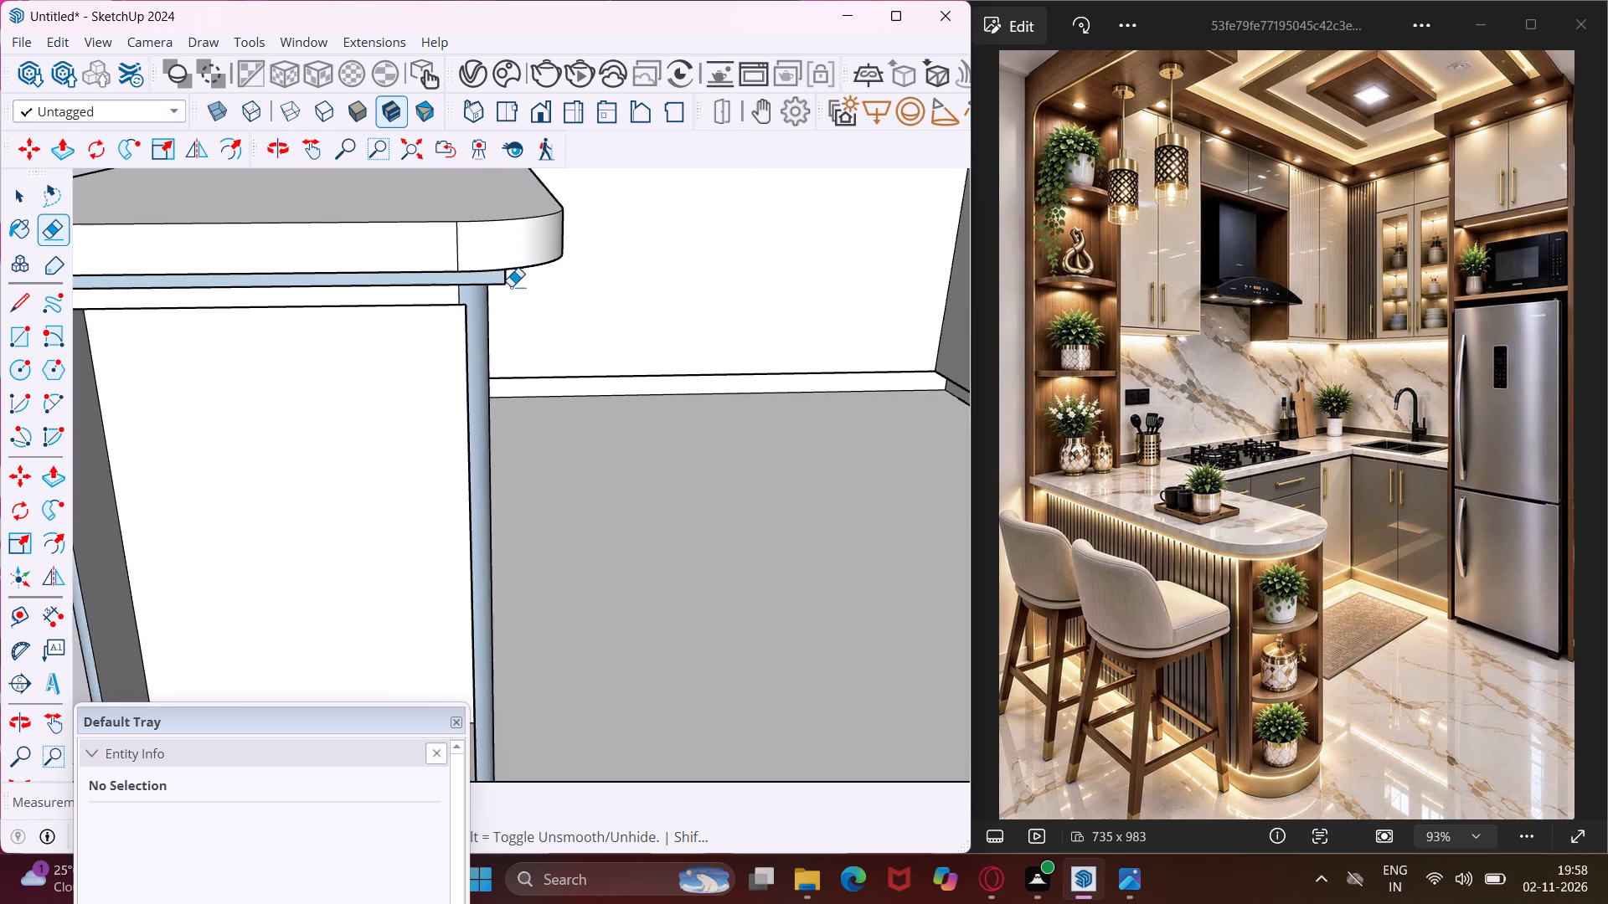
pyautogui.moveTo(502, 299); pyautogui.dragTo(534, 311, button='middle')
pyautogui.scroll(-2, 578, 254)
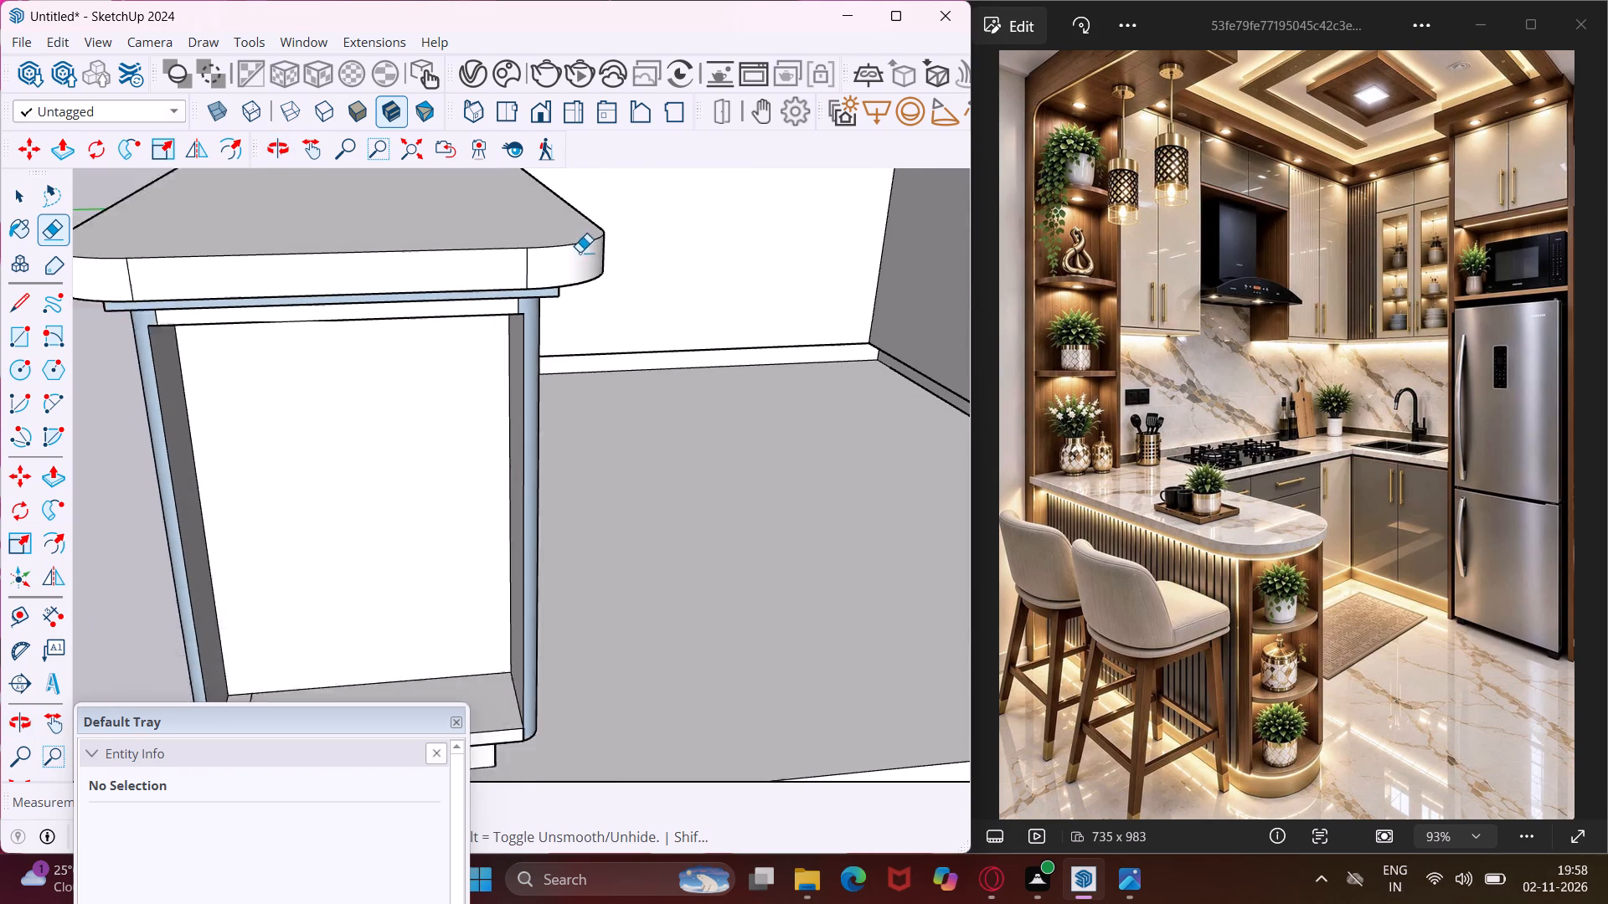
pyautogui.scroll(-6, 580, 252)
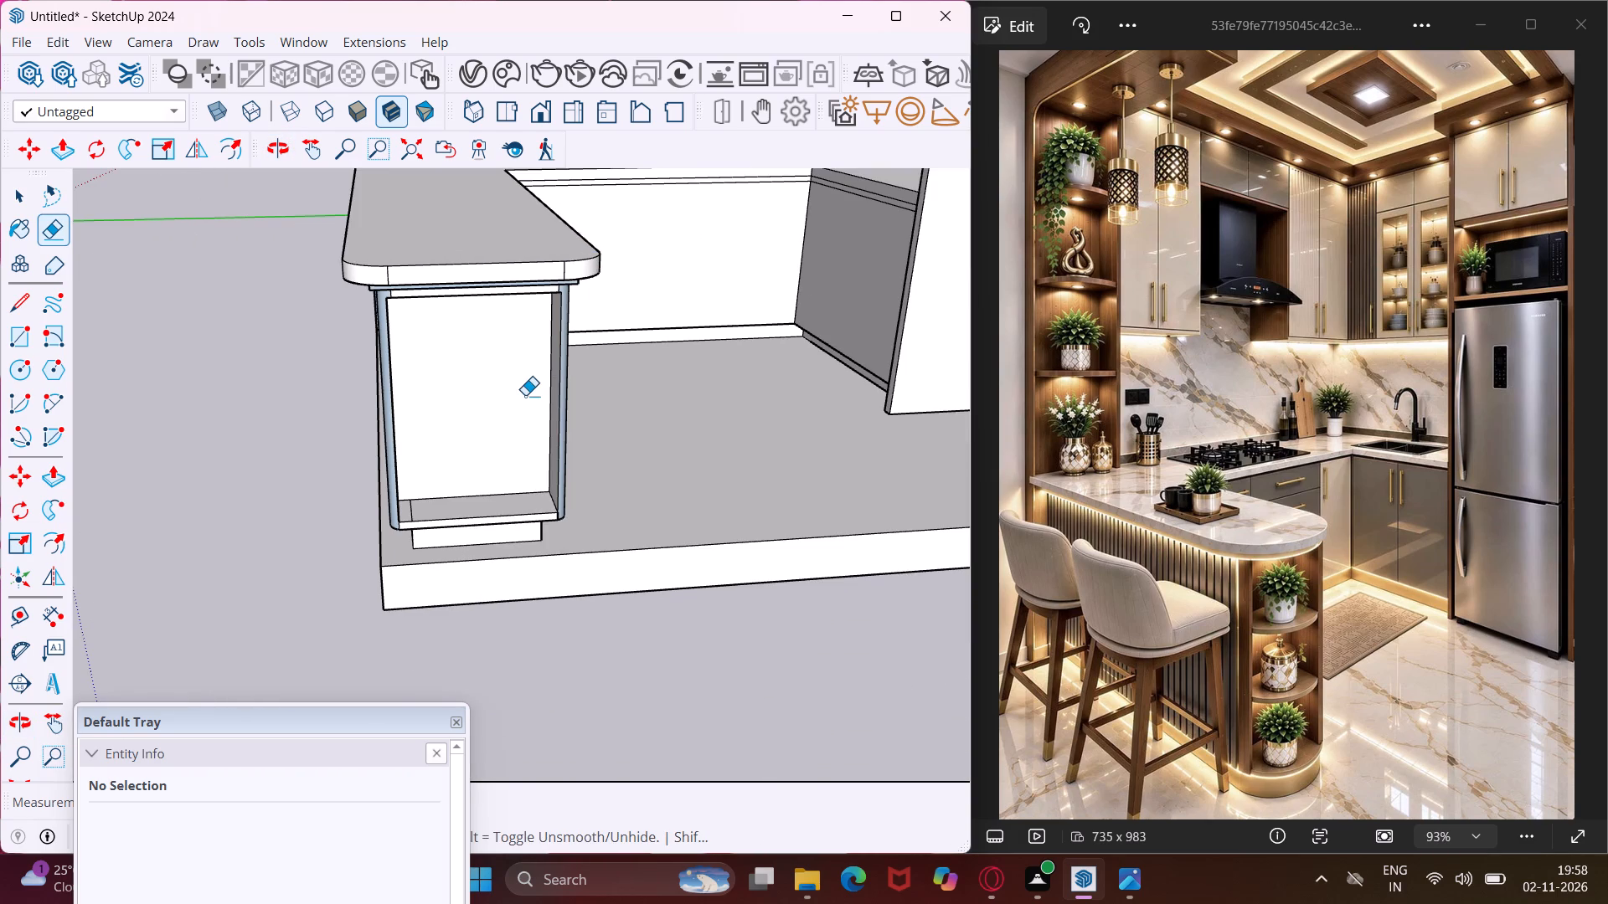
pyautogui.press('Escape')
pyautogui.press('space')
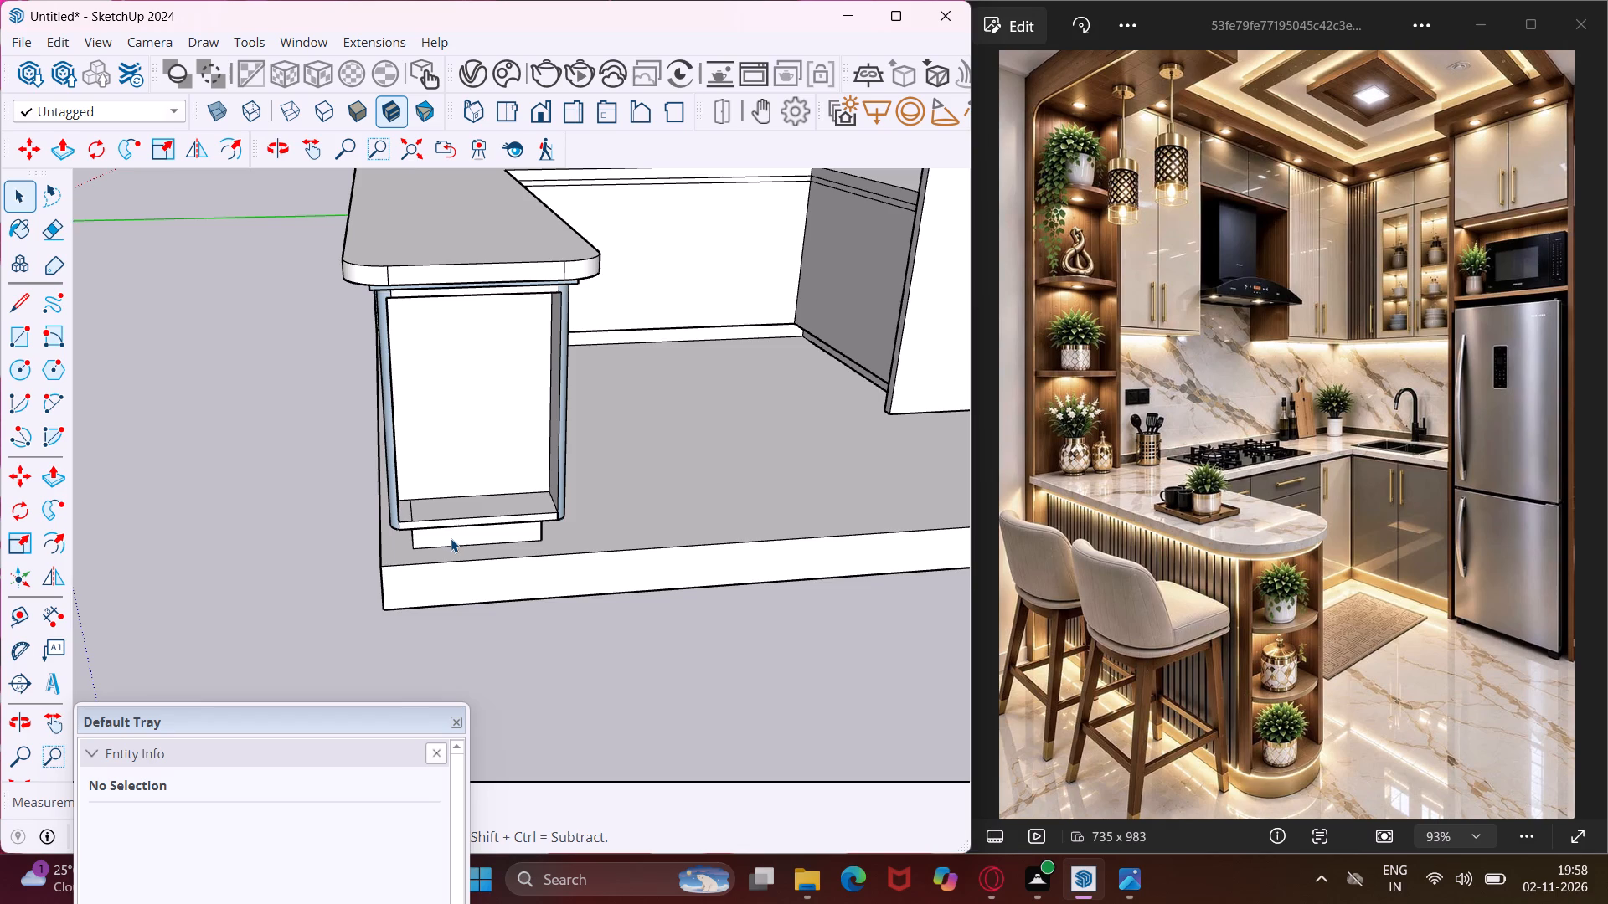
# Examine the plinth and the underside of the rounded panel corners at the peninsula's open end.
pyautogui.scroll(8, 451, 538)
pyautogui.moveTo(358, 549); pyautogui.dragTo(528, 408, button='middle')
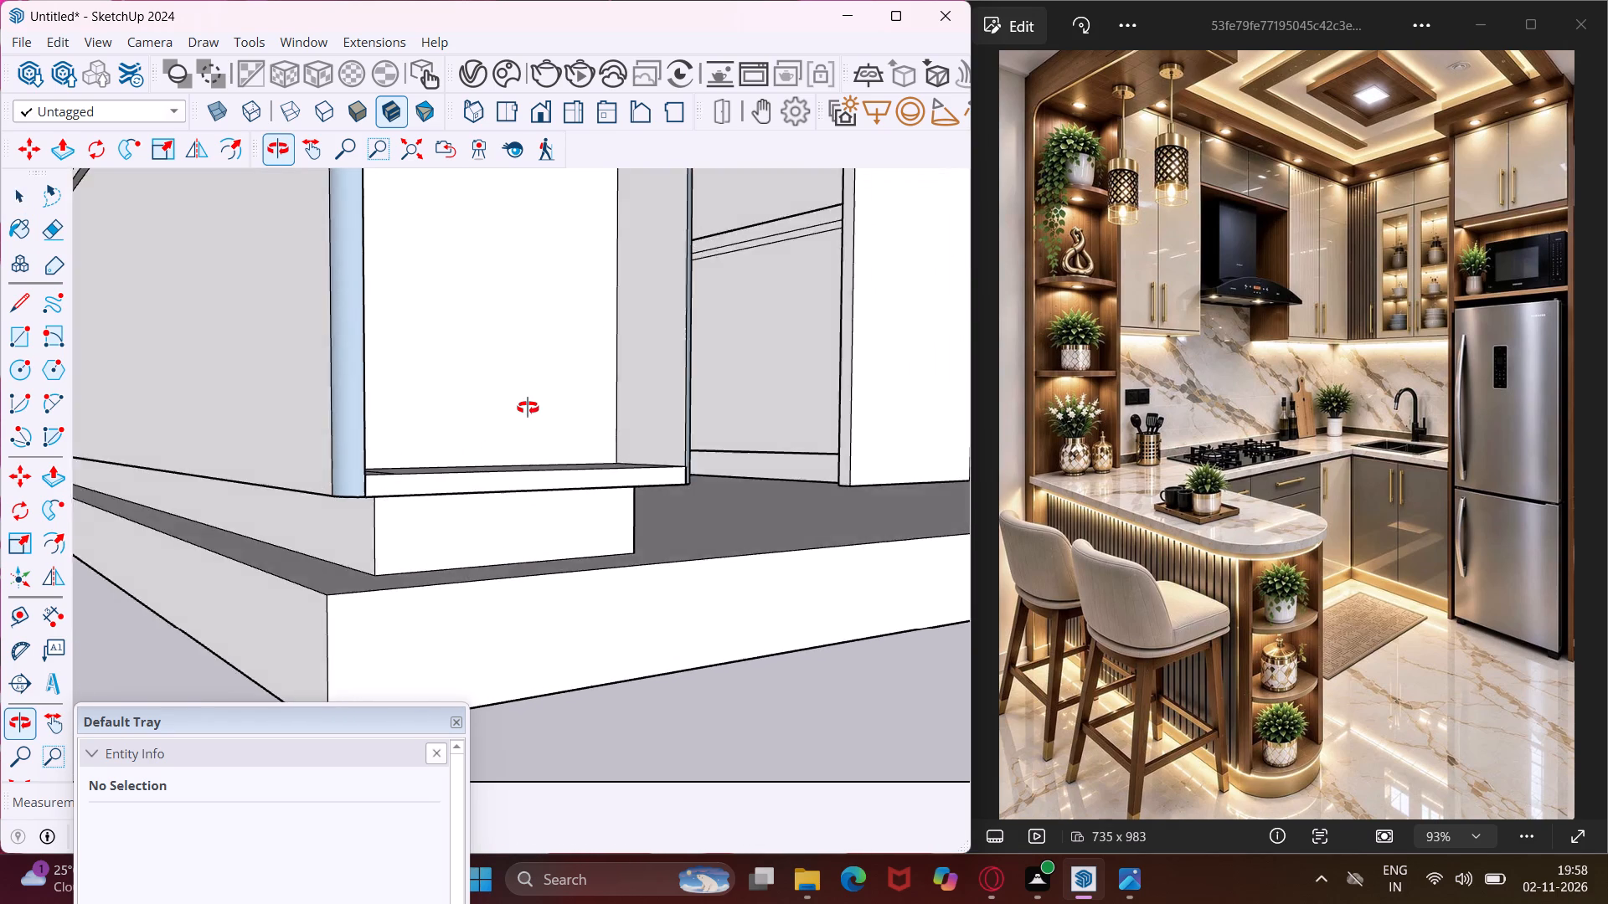
pyautogui.moveTo(528, 408); pyautogui.dragTo(558, 352, button='middle')
pyautogui.scroll(9, 396, 496)
pyautogui.moveTo(359, 499); pyautogui.dragTo(368, 429, button='middle')
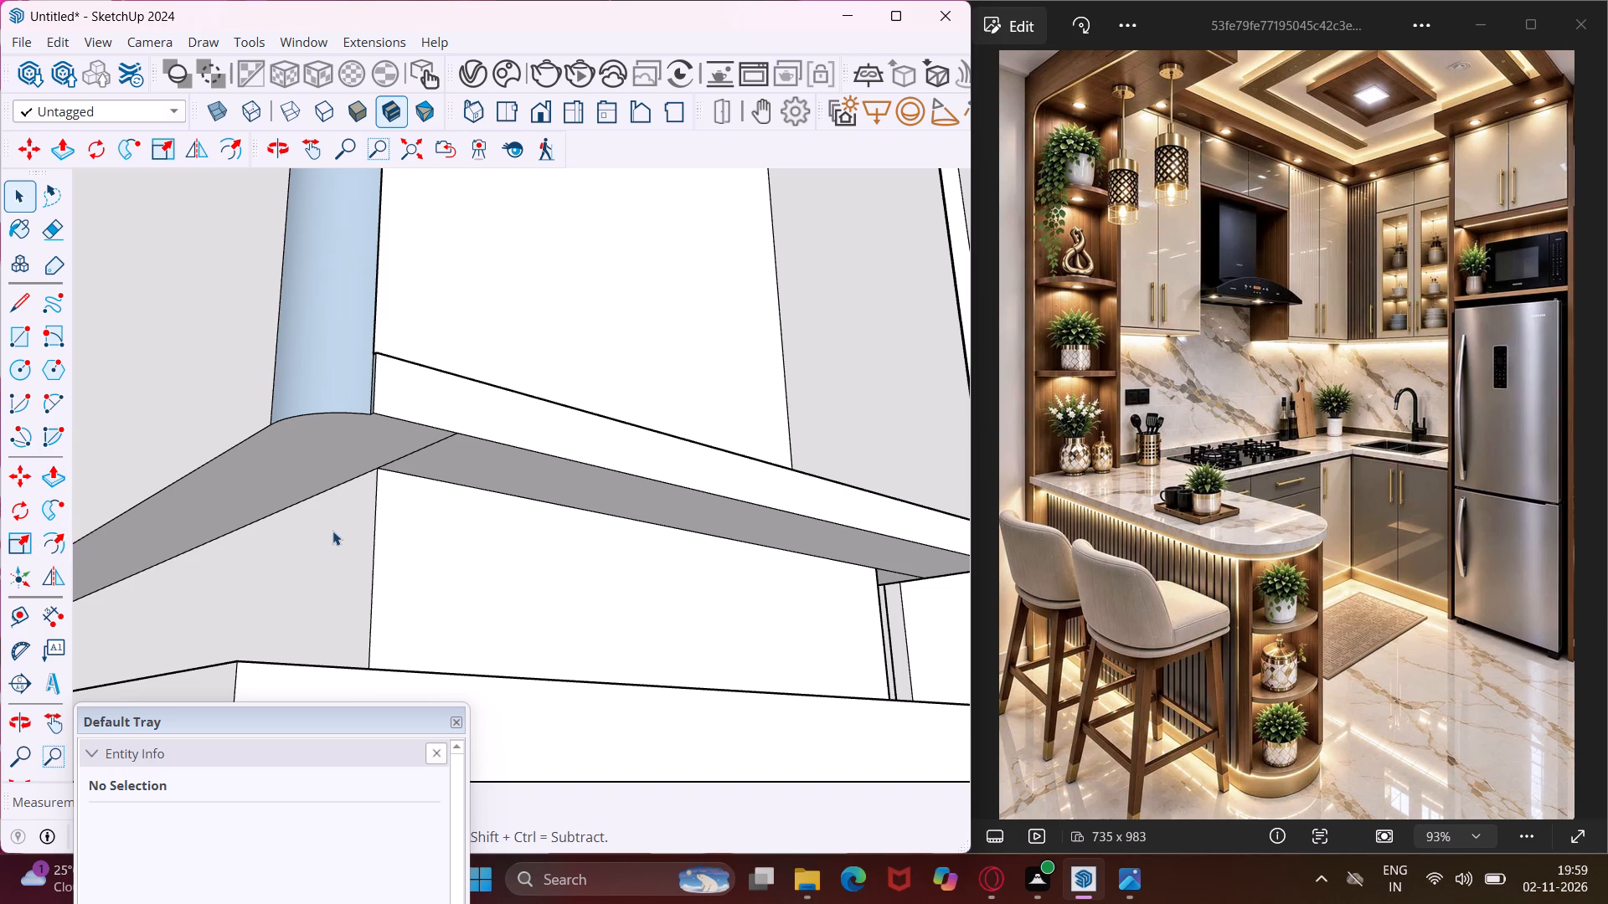
pyautogui.scroll(-3, 370, 514)
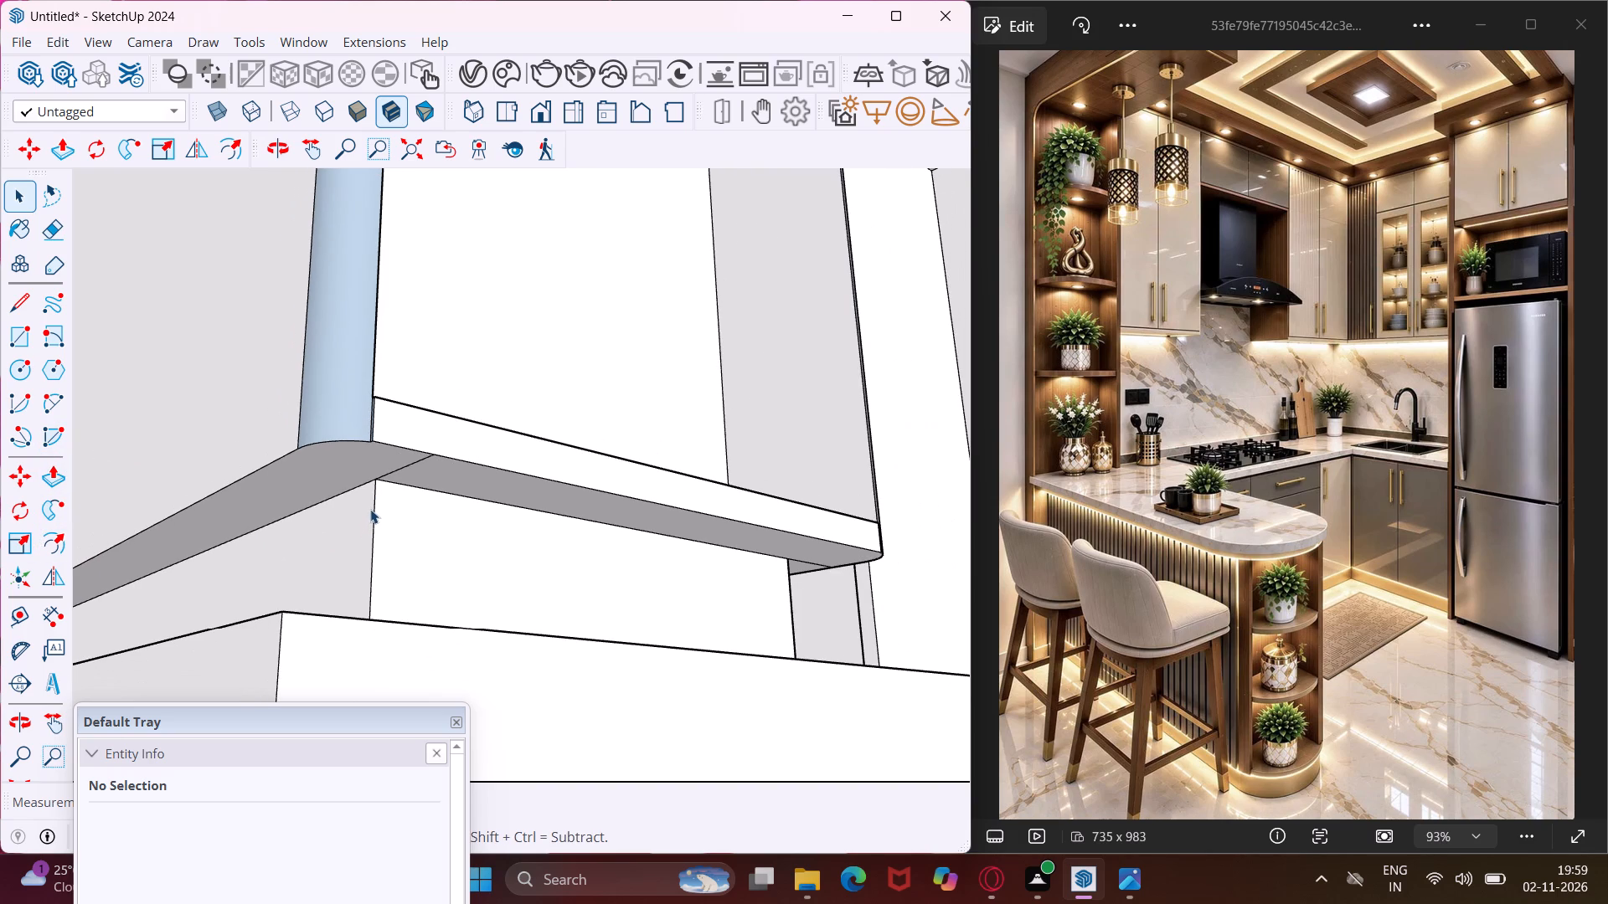
pyautogui.moveTo(379, 482); pyautogui.dragTo(305, 605, button='middle')
pyautogui.scroll(-5, 410, 491)
pyautogui.moveTo(453, 449); pyautogui.dragTo(332, 586, button='middle')
pyautogui.scroll(-13, 359, 542)
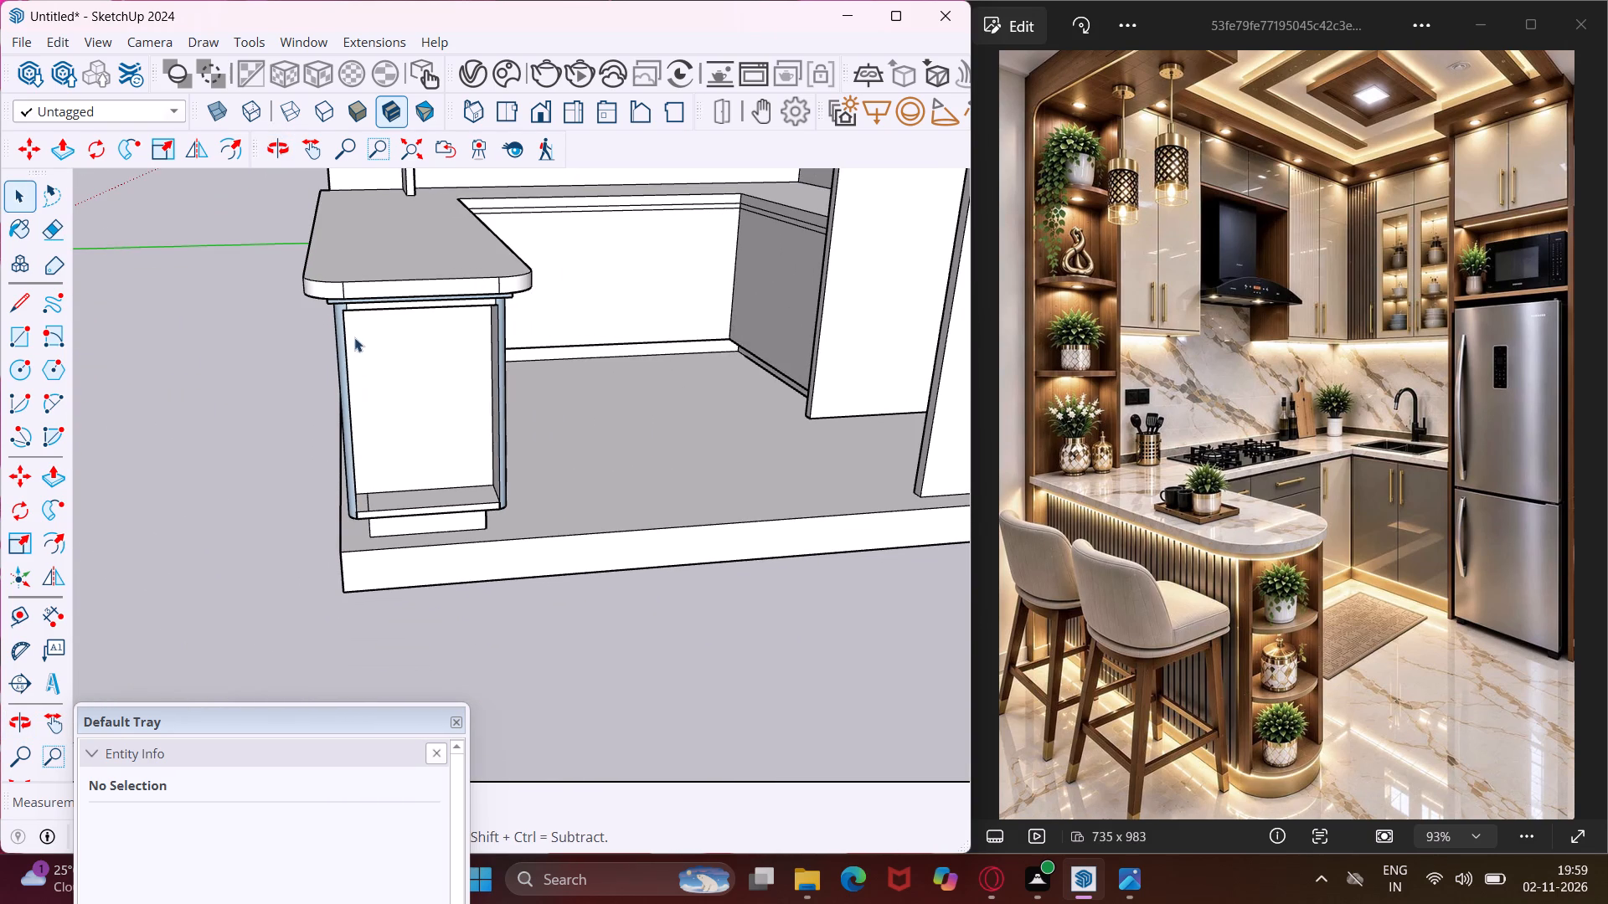
# Draw a thin horizontal shelf rectangle about 1' 7 1/8" long across the back face of the peninsula's end recess, in its upper part.
pyautogui.click(17, 337)
pyautogui.scroll(4, 410, 445)
pyautogui.moveTo(408, 438); pyautogui.dragTo(399, 391, button='middle')
pyautogui.scroll(1, 399, 377)
pyautogui.moveTo(399, 377); pyautogui.dragTo(398, 324, button='middle')
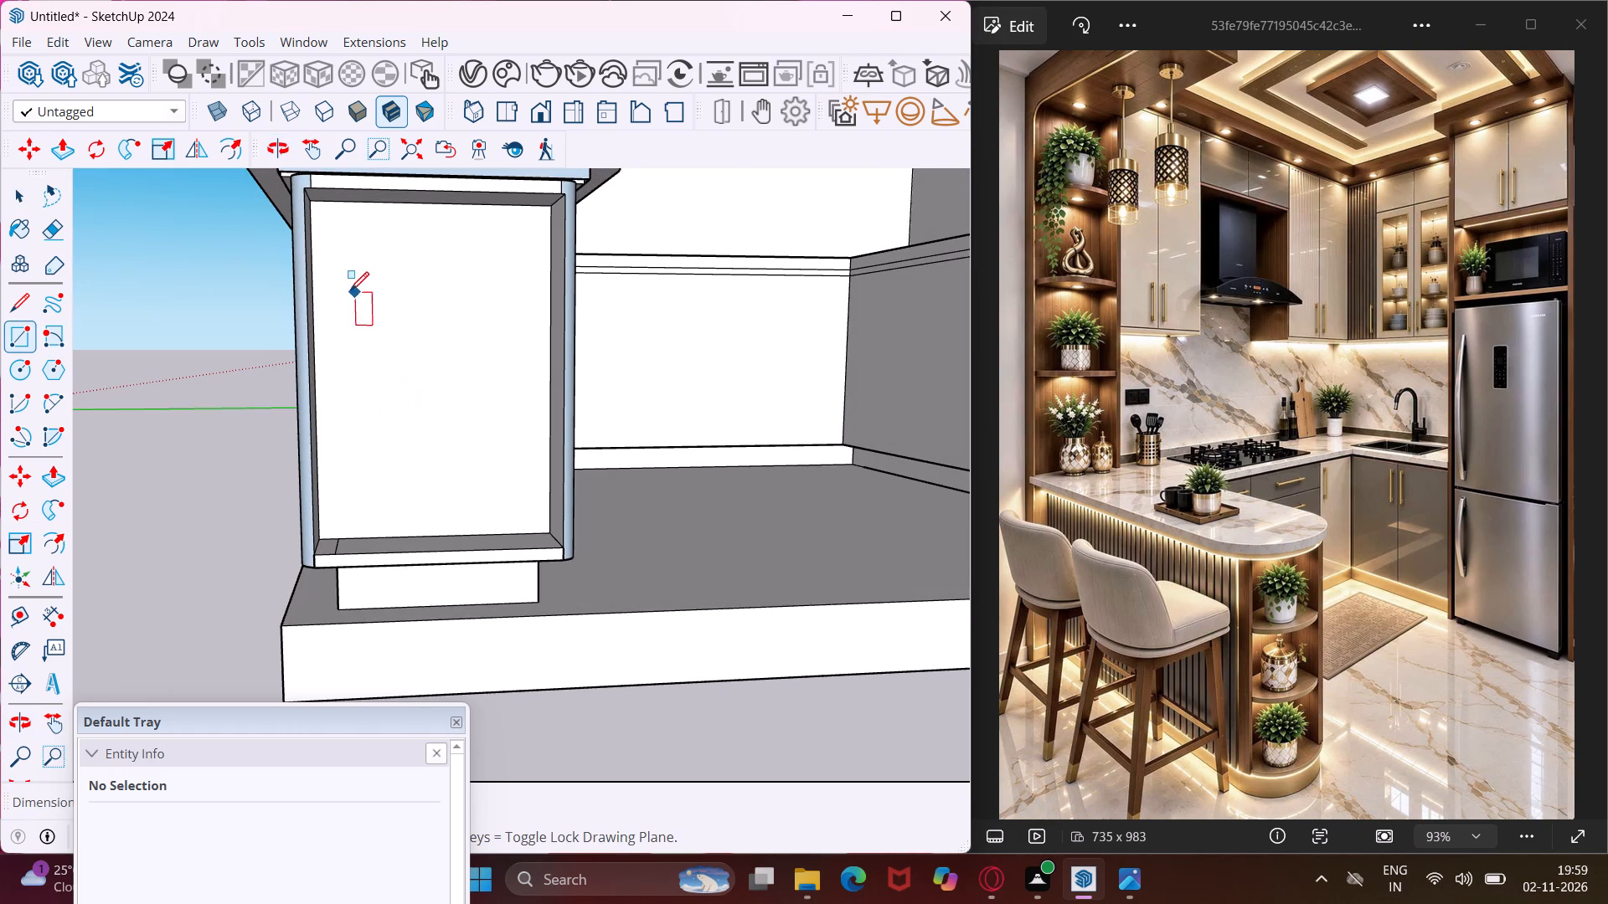
pyautogui.click(316, 295)
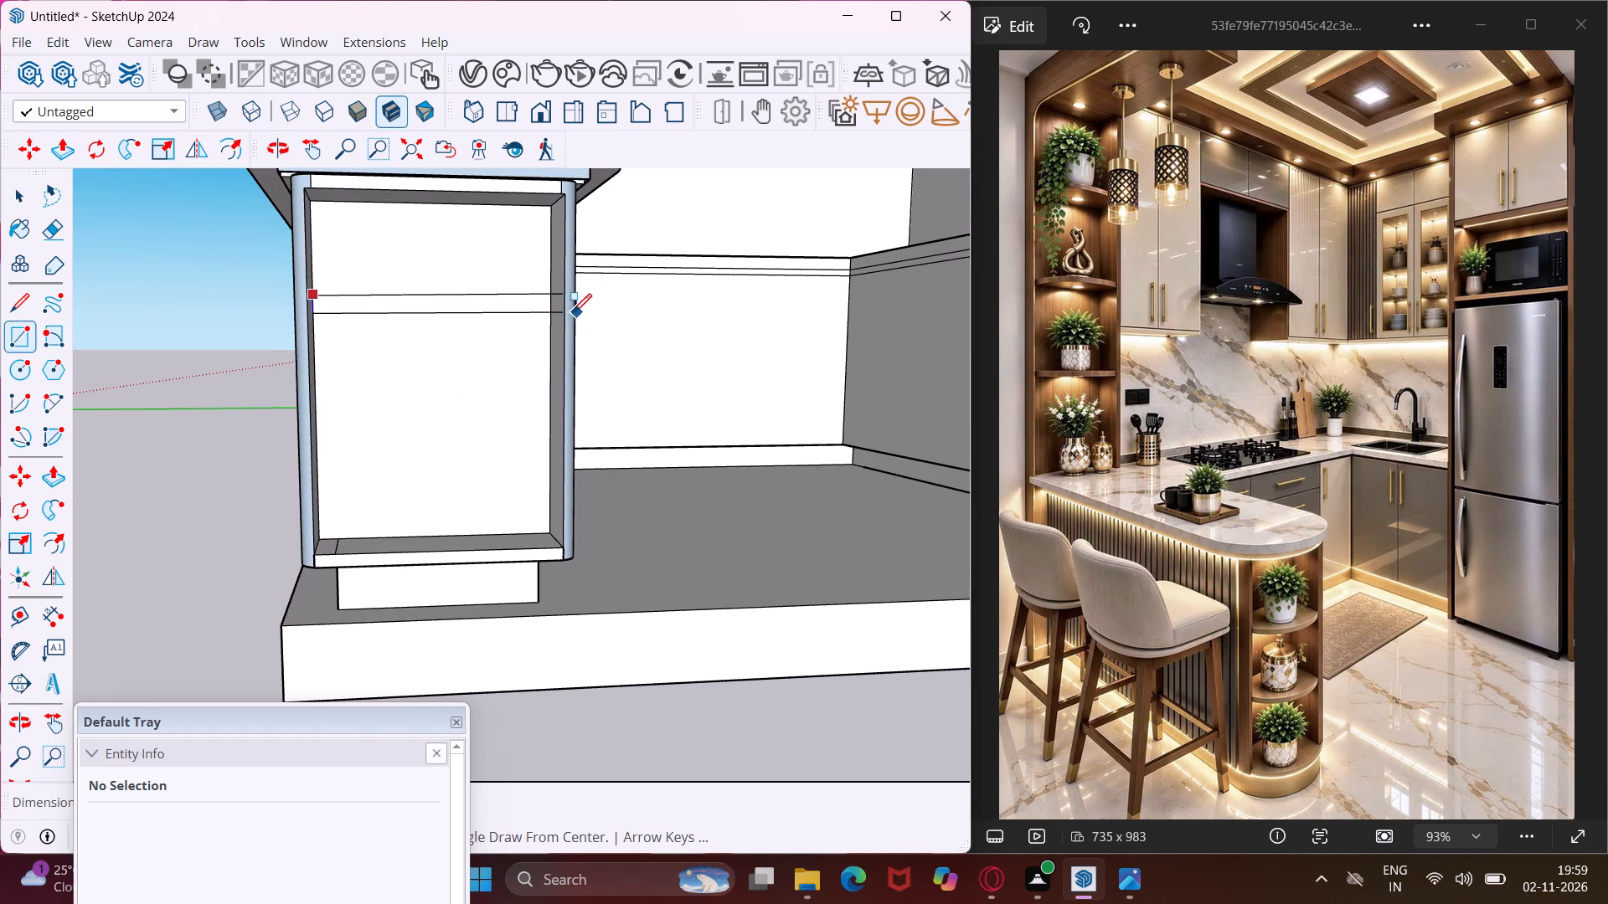
pyautogui.scroll(6, 550, 305)
pyautogui.click(553, 306)
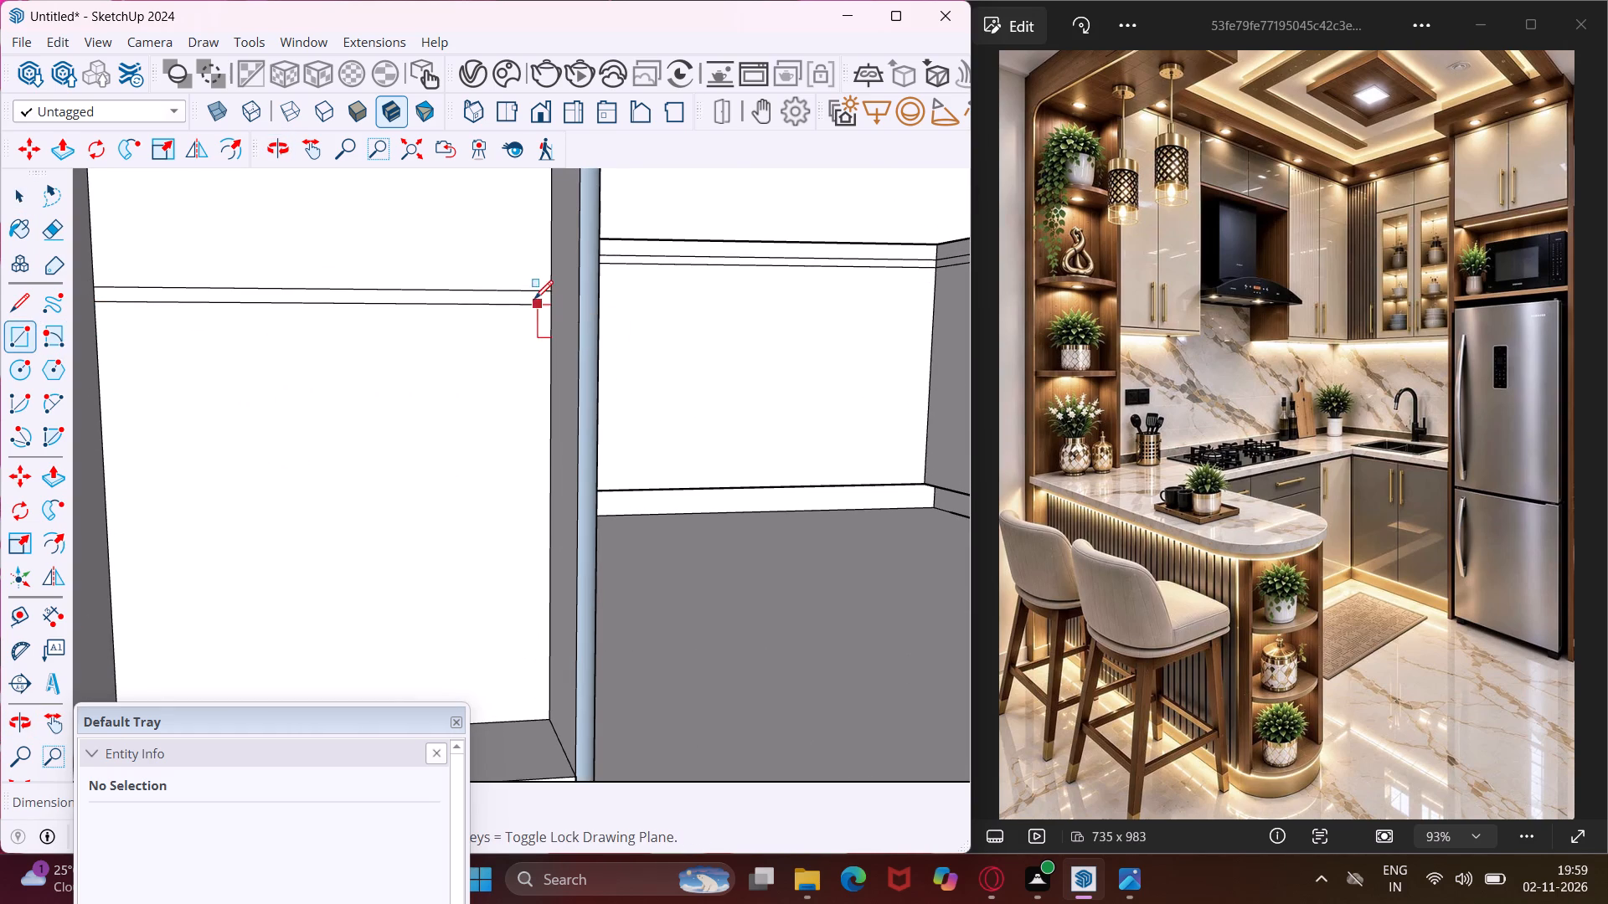
pyautogui.press('Escape')
pyautogui.press('space')
pyautogui.scroll(-4, 494, 268)
# Copy the shelf strip straight down the blue axis to the lower part of the recess's back face.
pyautogui.click(487, 285)
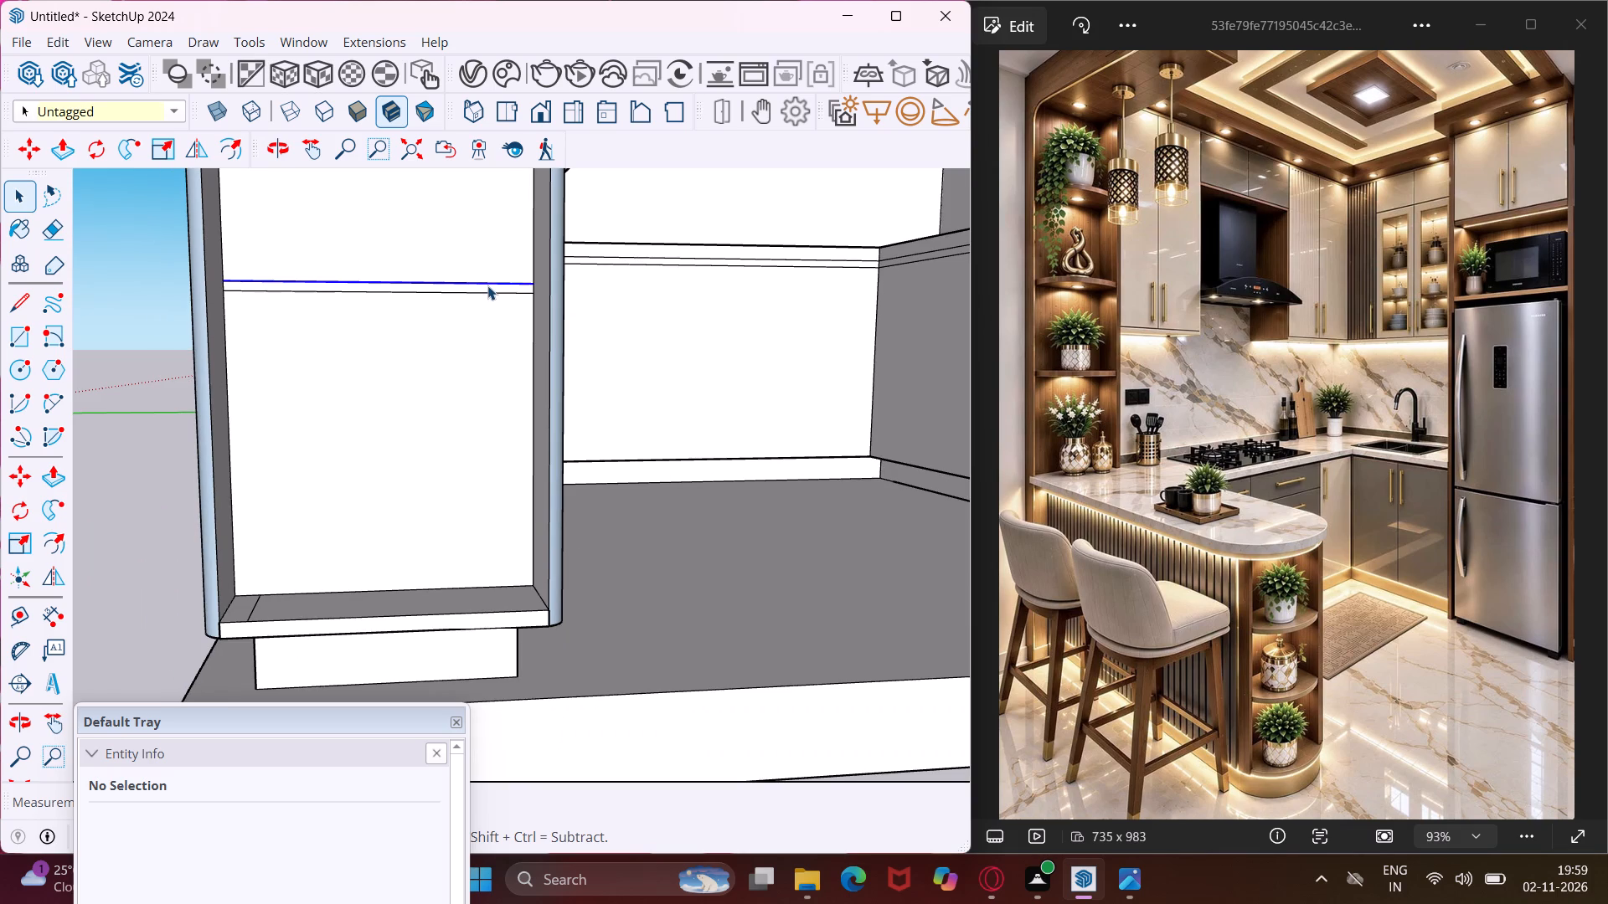
pyautogui.scroll(-1, 487, 285)
pyautogui.scroll(3, 487, 285)
pyautogui.click(488, 288)
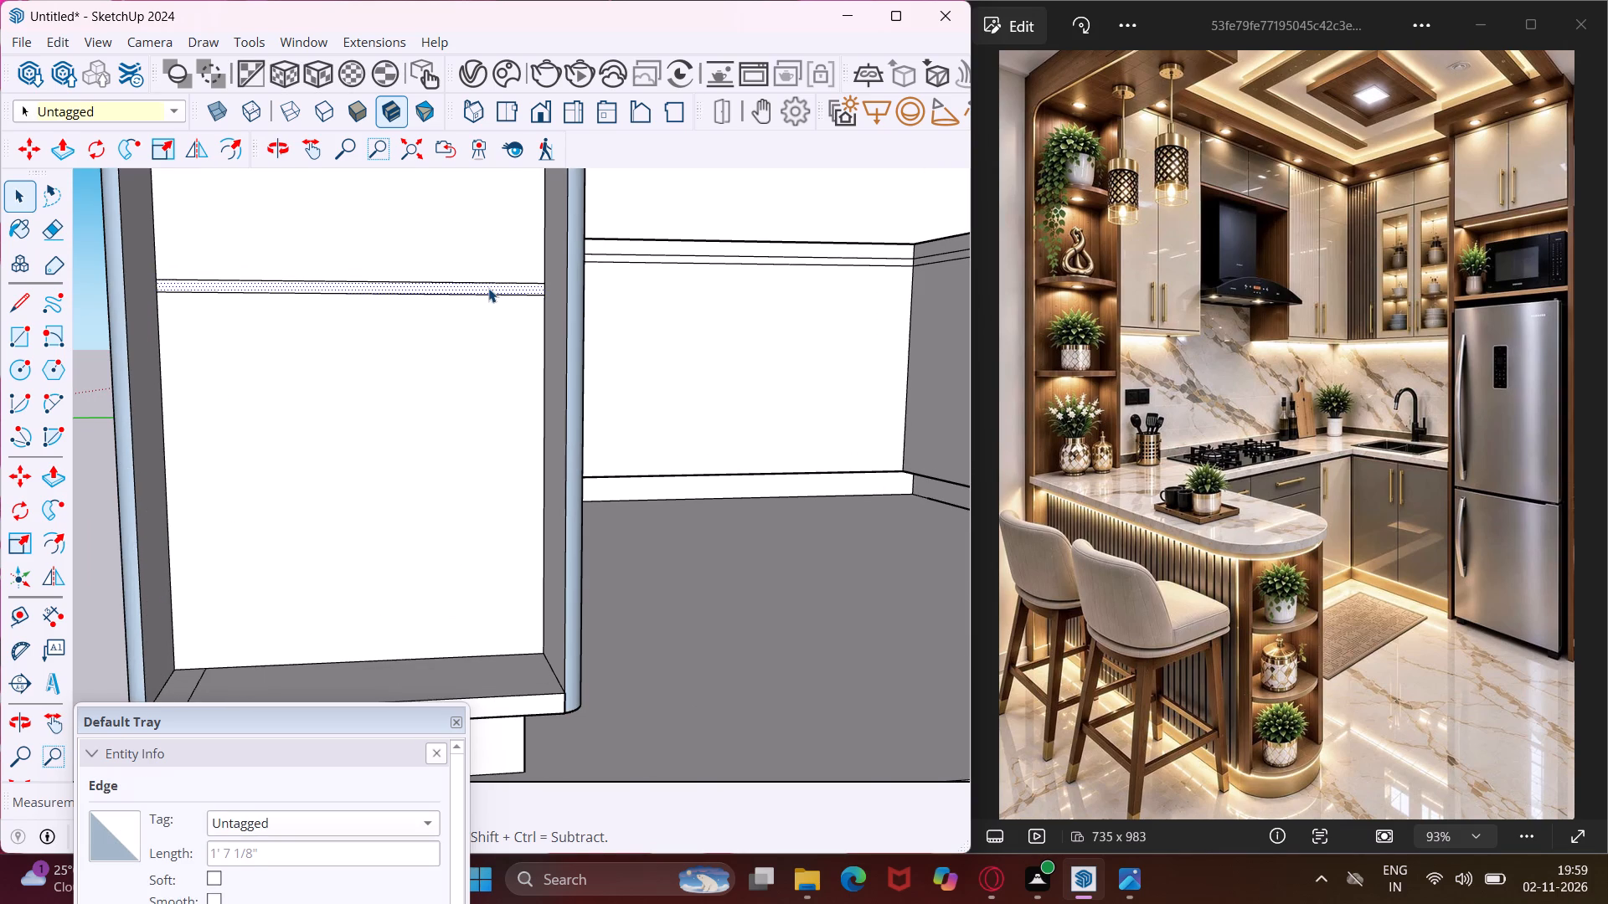
pyautogui.press('m')
pyautogui.click(488, 288)
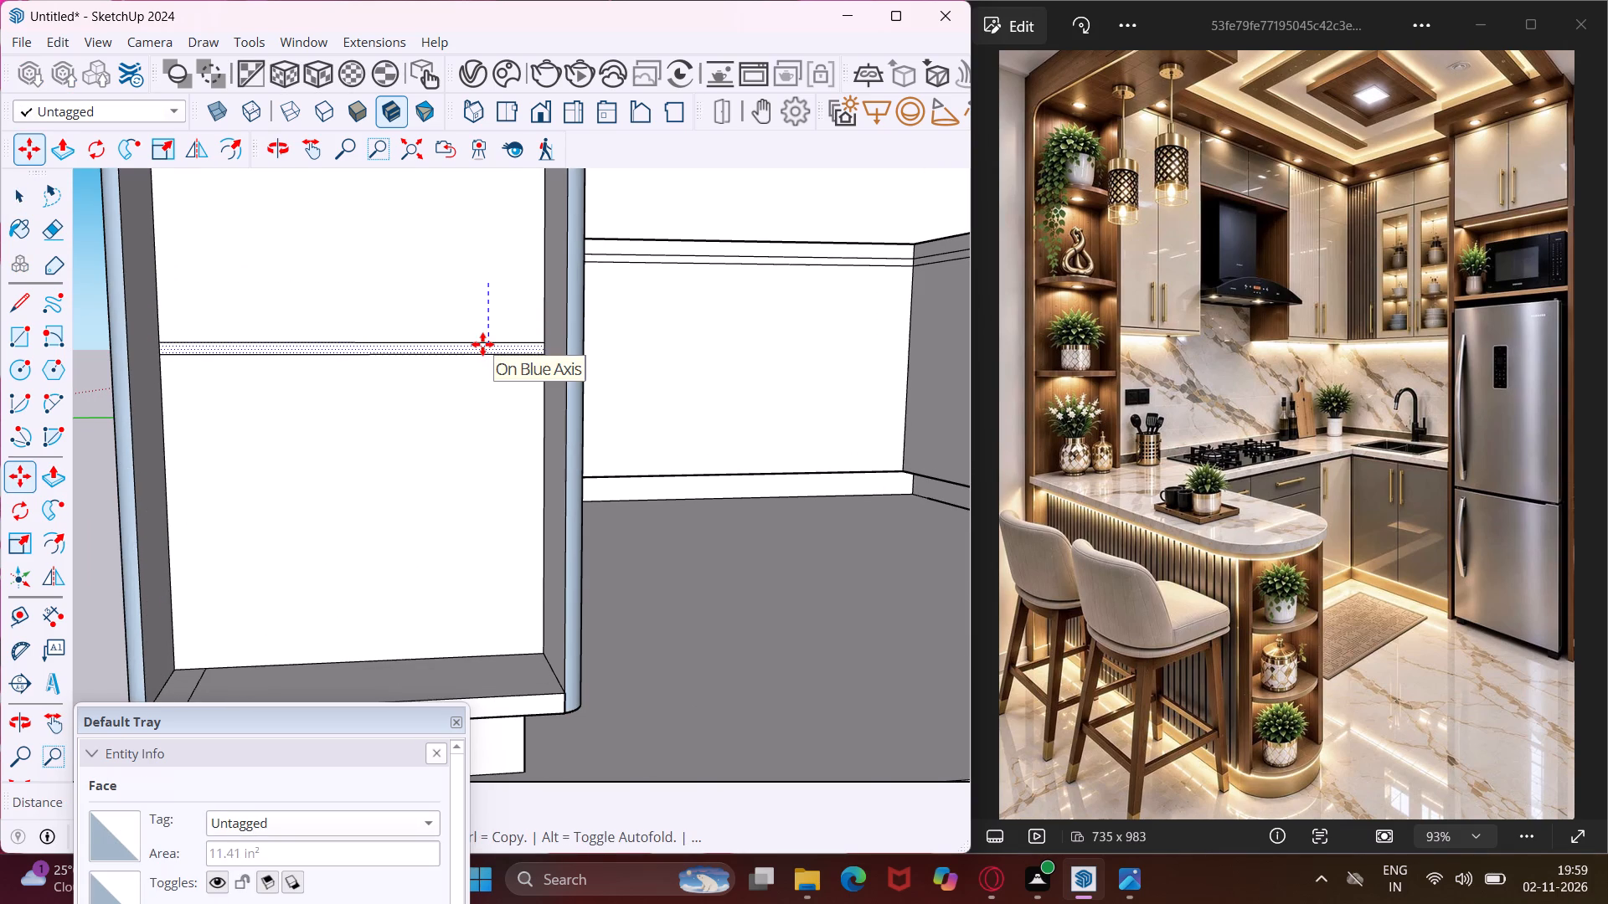
pyautogui.scroll(-6, 482, 376)
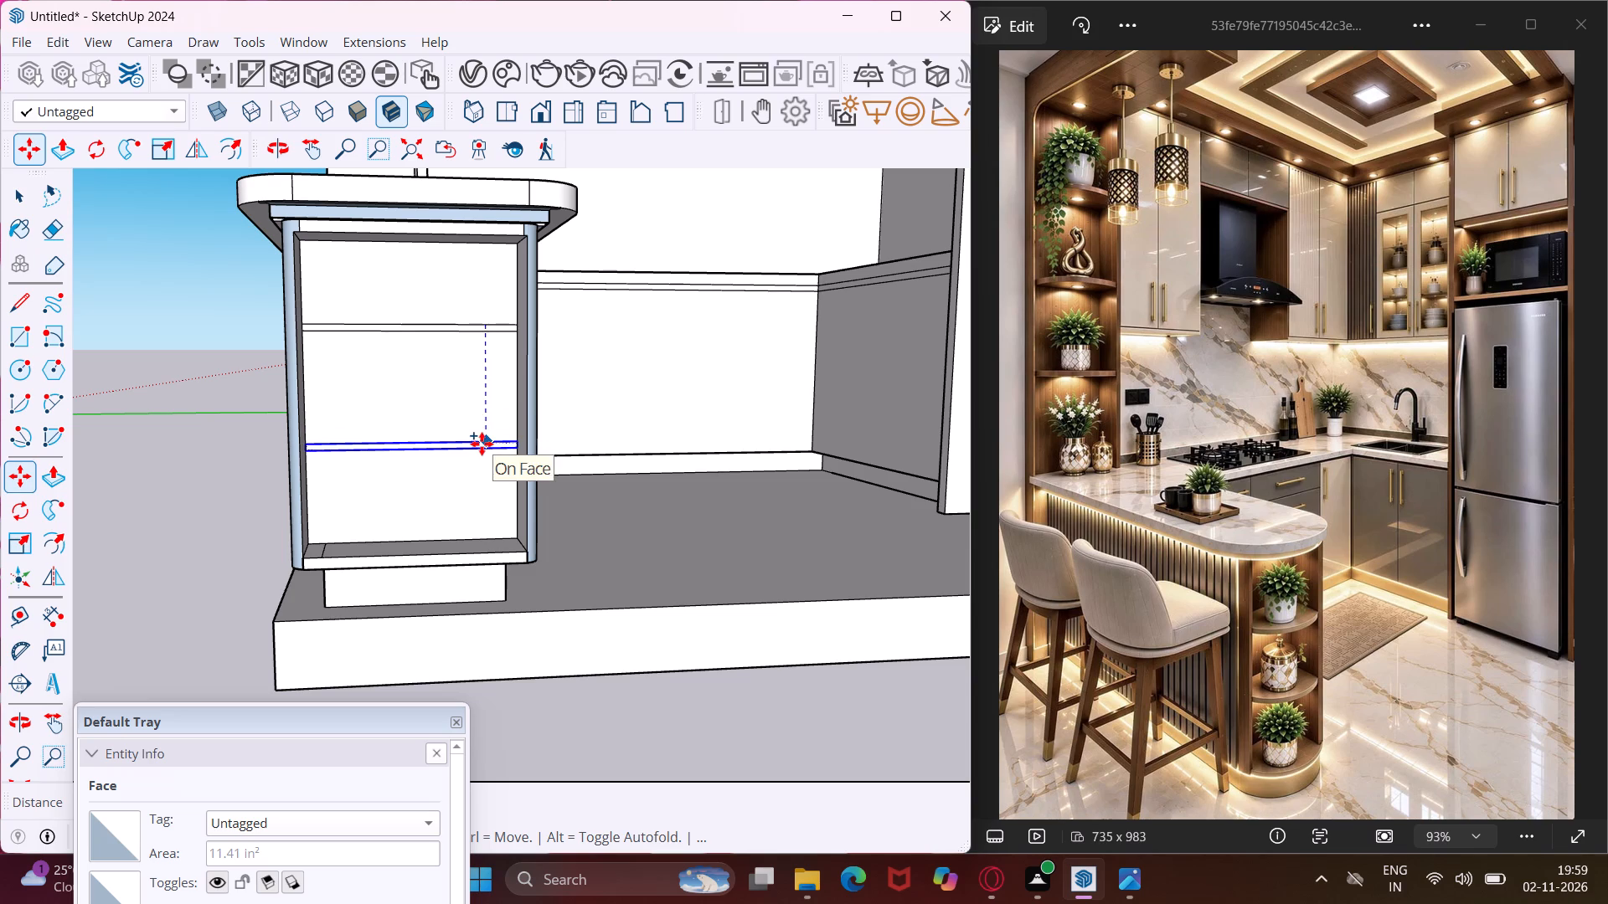
pyautogui.click(482, 444)
pyautogui.press('Escape')
pyautogui.press('Escape')
pyautogui.scroll(2, 459, 324)
pyautogui.press('space')
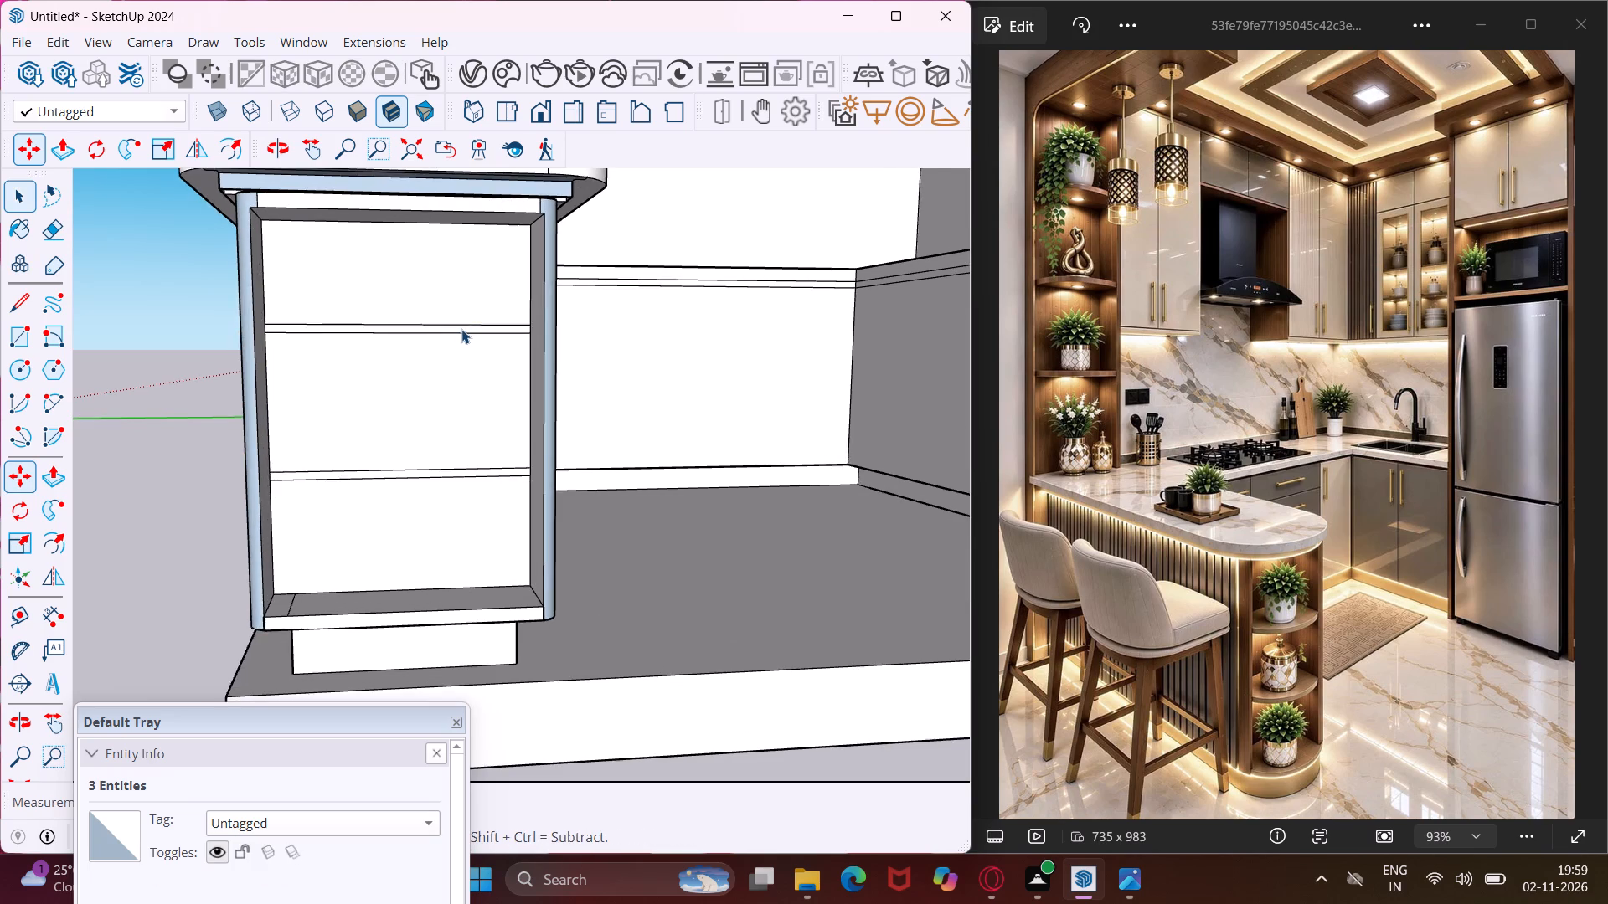
# Move the upper shelf strip slightly down along the blue axis to even out the spacing between shelves.
pyautogui.scroll(2, 461, 329)
pyautogui.click(461, 329)
pyautogui.press('m')
pyautogui.click(461, 329)
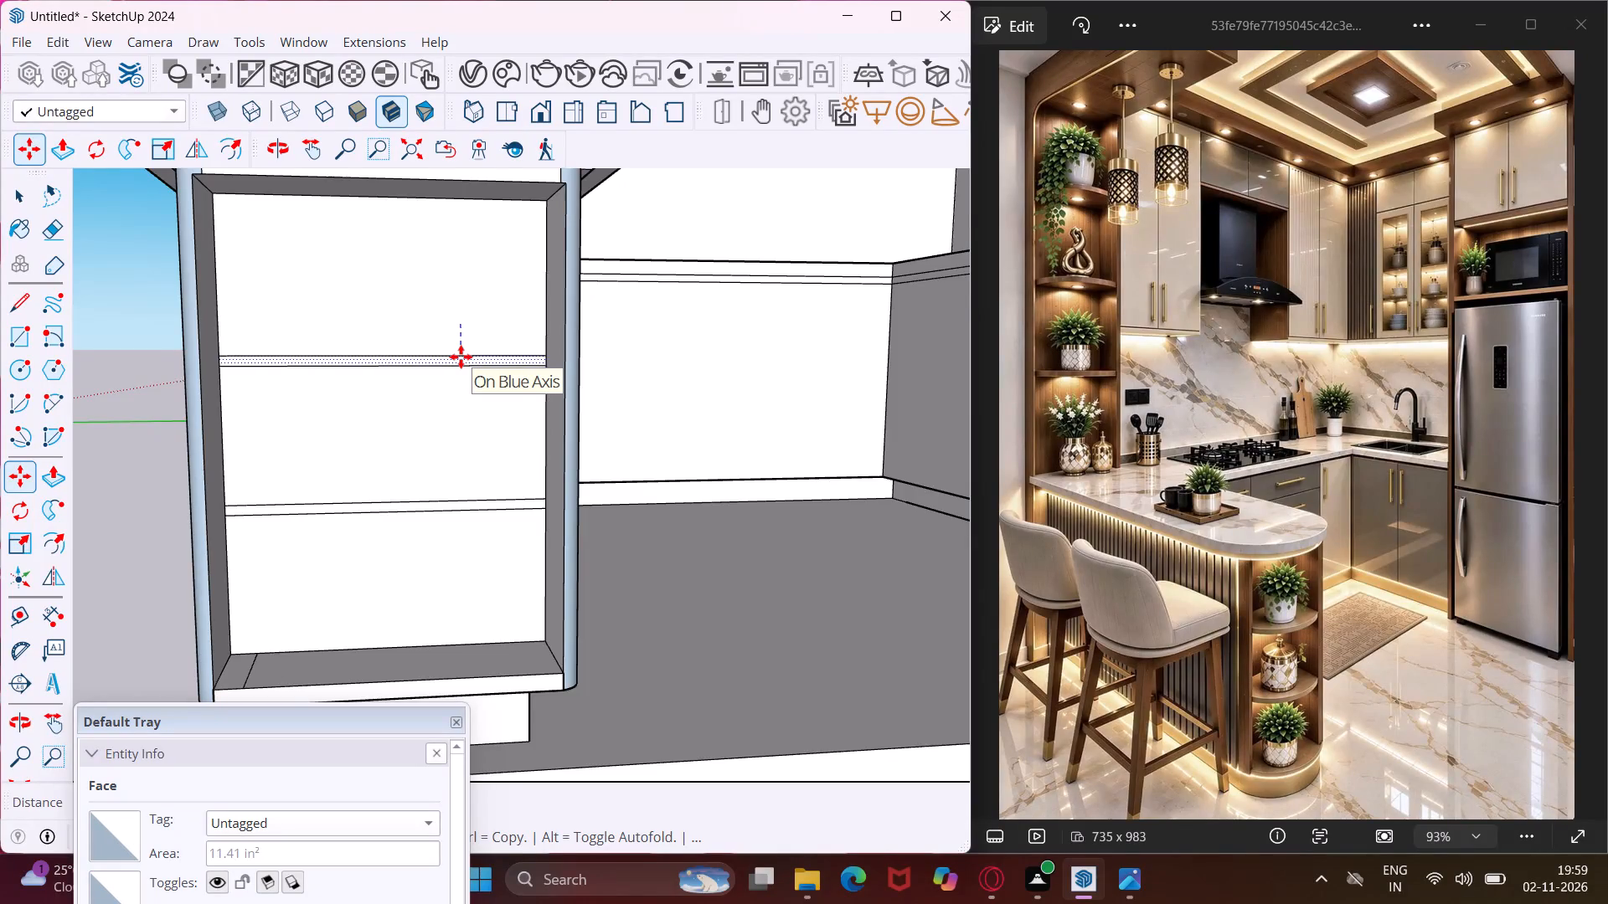
pyautogui.scroll(-2, 461, 357)
pyautogui.click(461, 357)
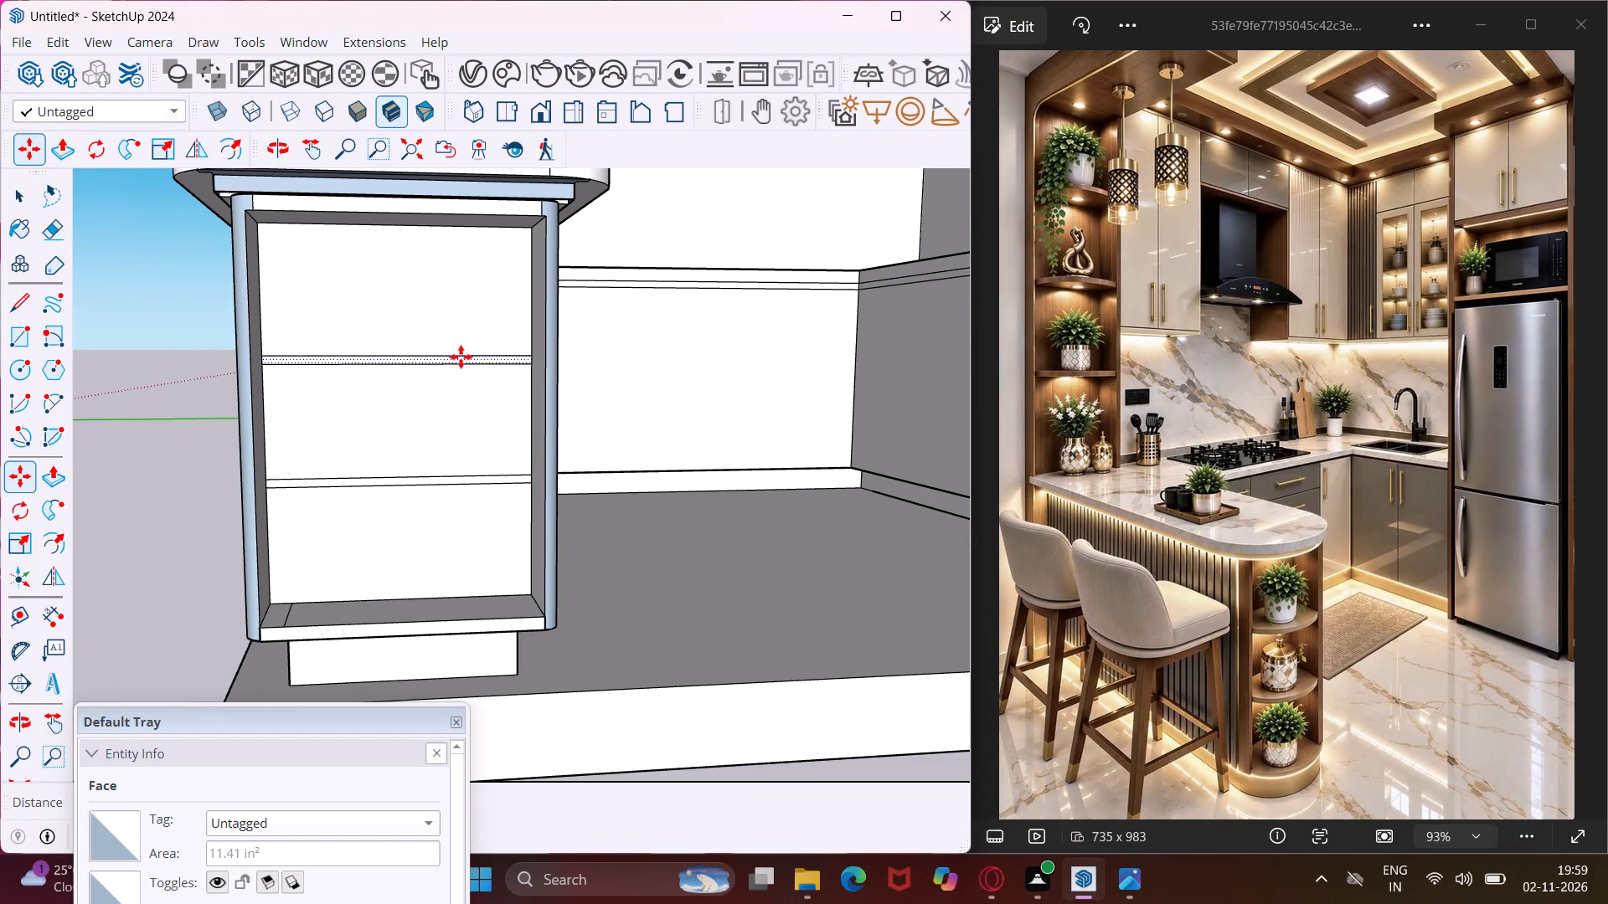
pyautogui.press('Escape')
pyautogui.press('space')
# Push/Pull the upper shelf strip about 6 1/8" forward out of the recess's back face to the recess's front edge.
pyautogui.scroll(3, 461, 357)
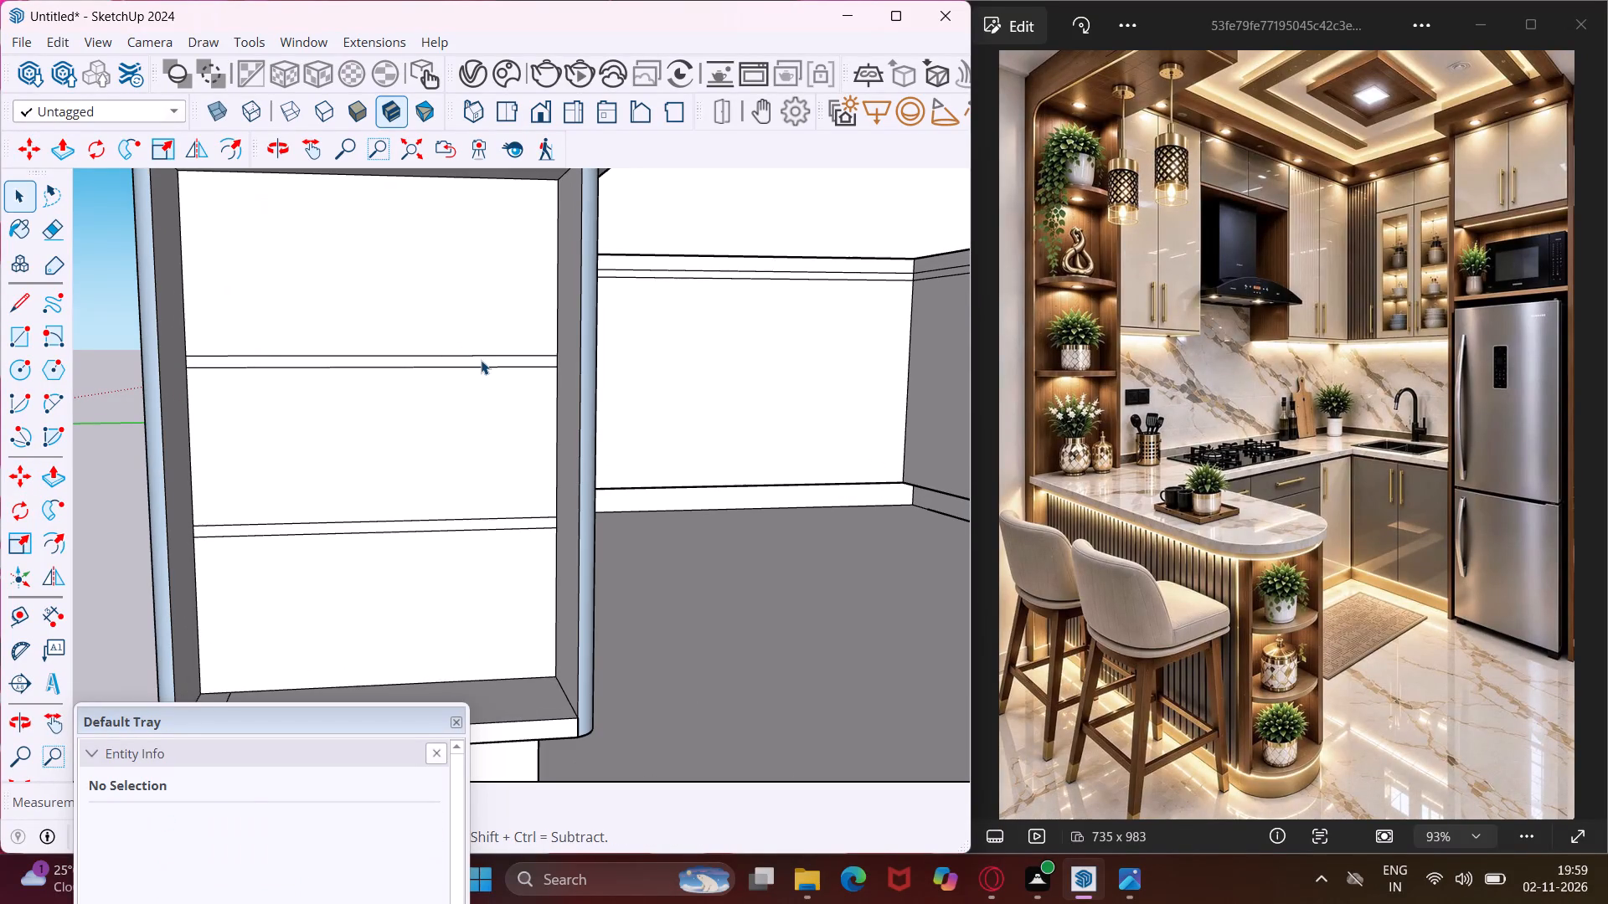
pyautogui.click(485, 361)
pyautogui.press('p')
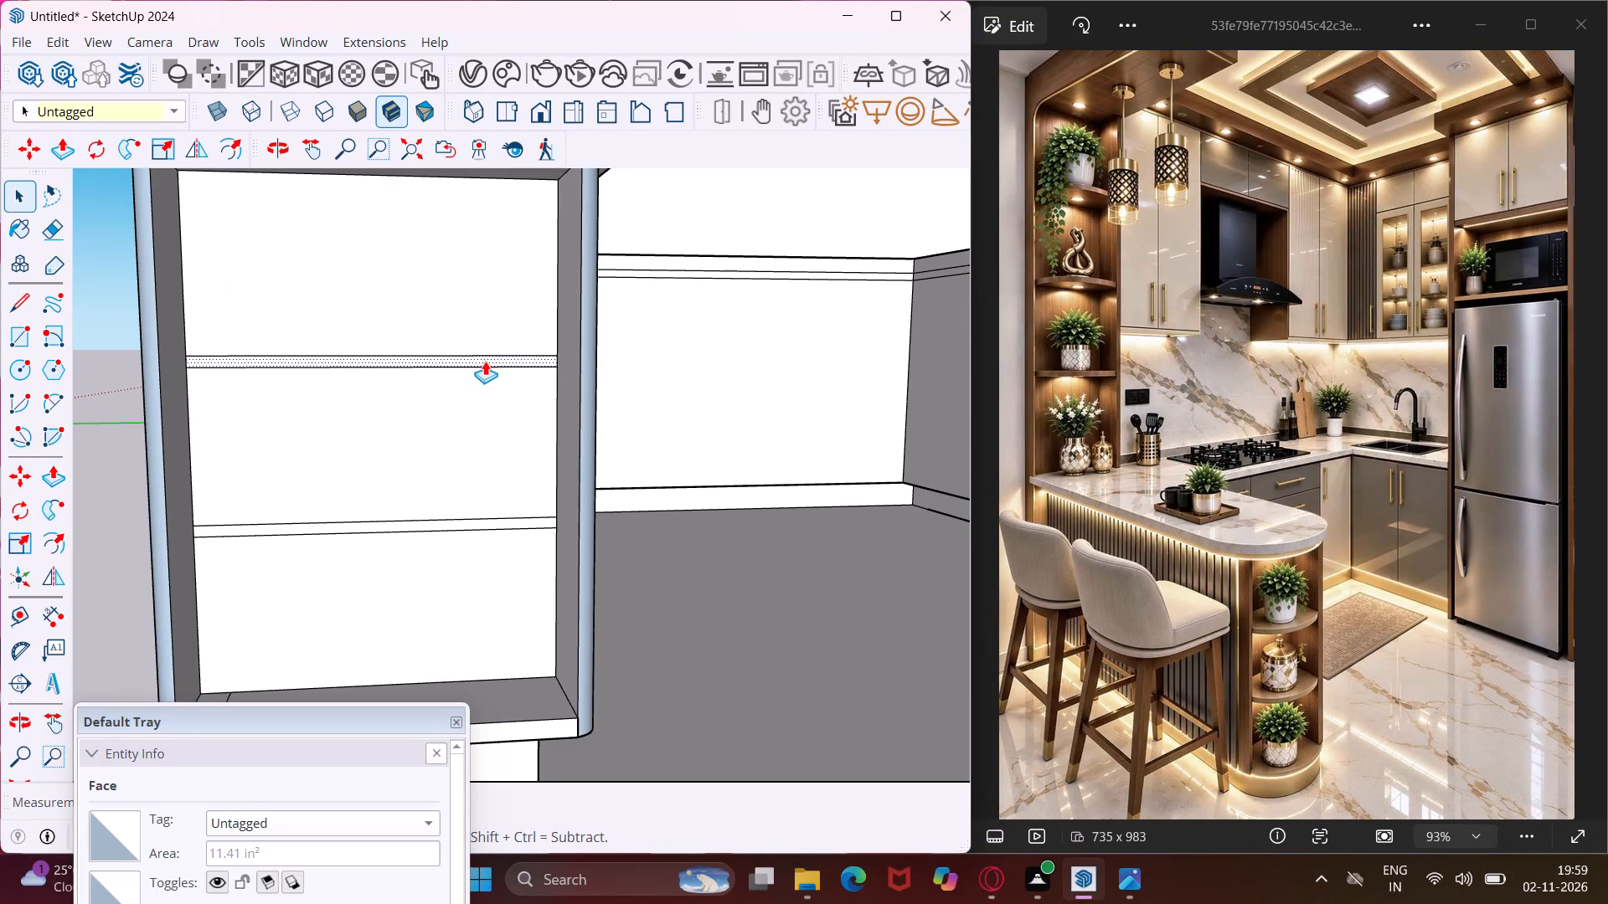
pyautogui.click(485, 361)
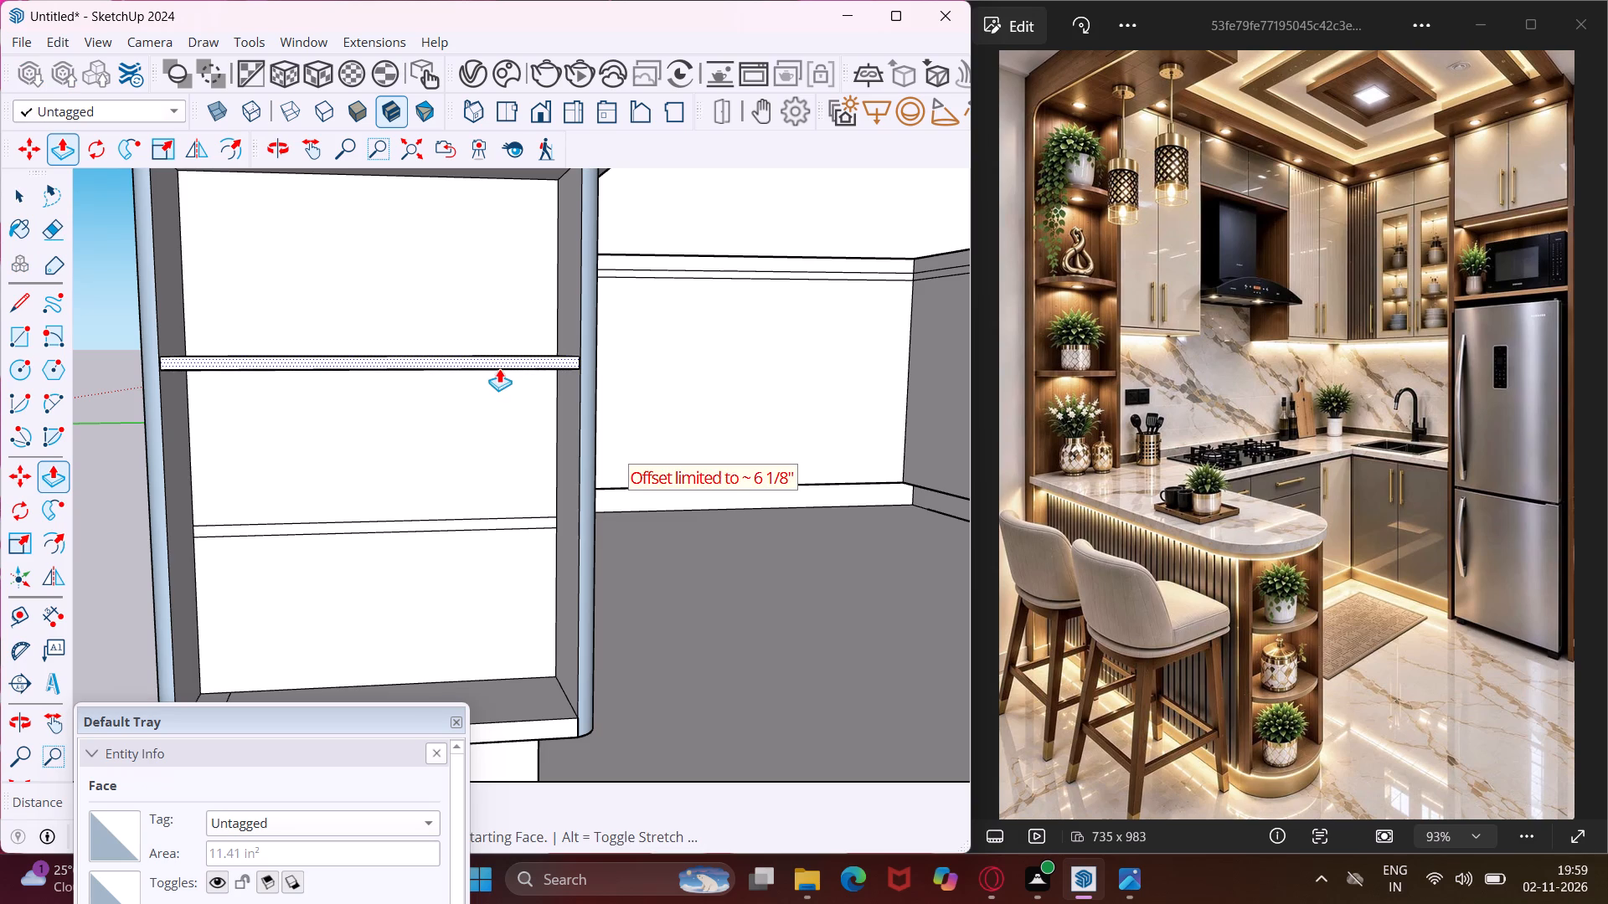
pyautogui.moveTo(499, 368); pyautogui.dragTo(666, 452, button='middle')
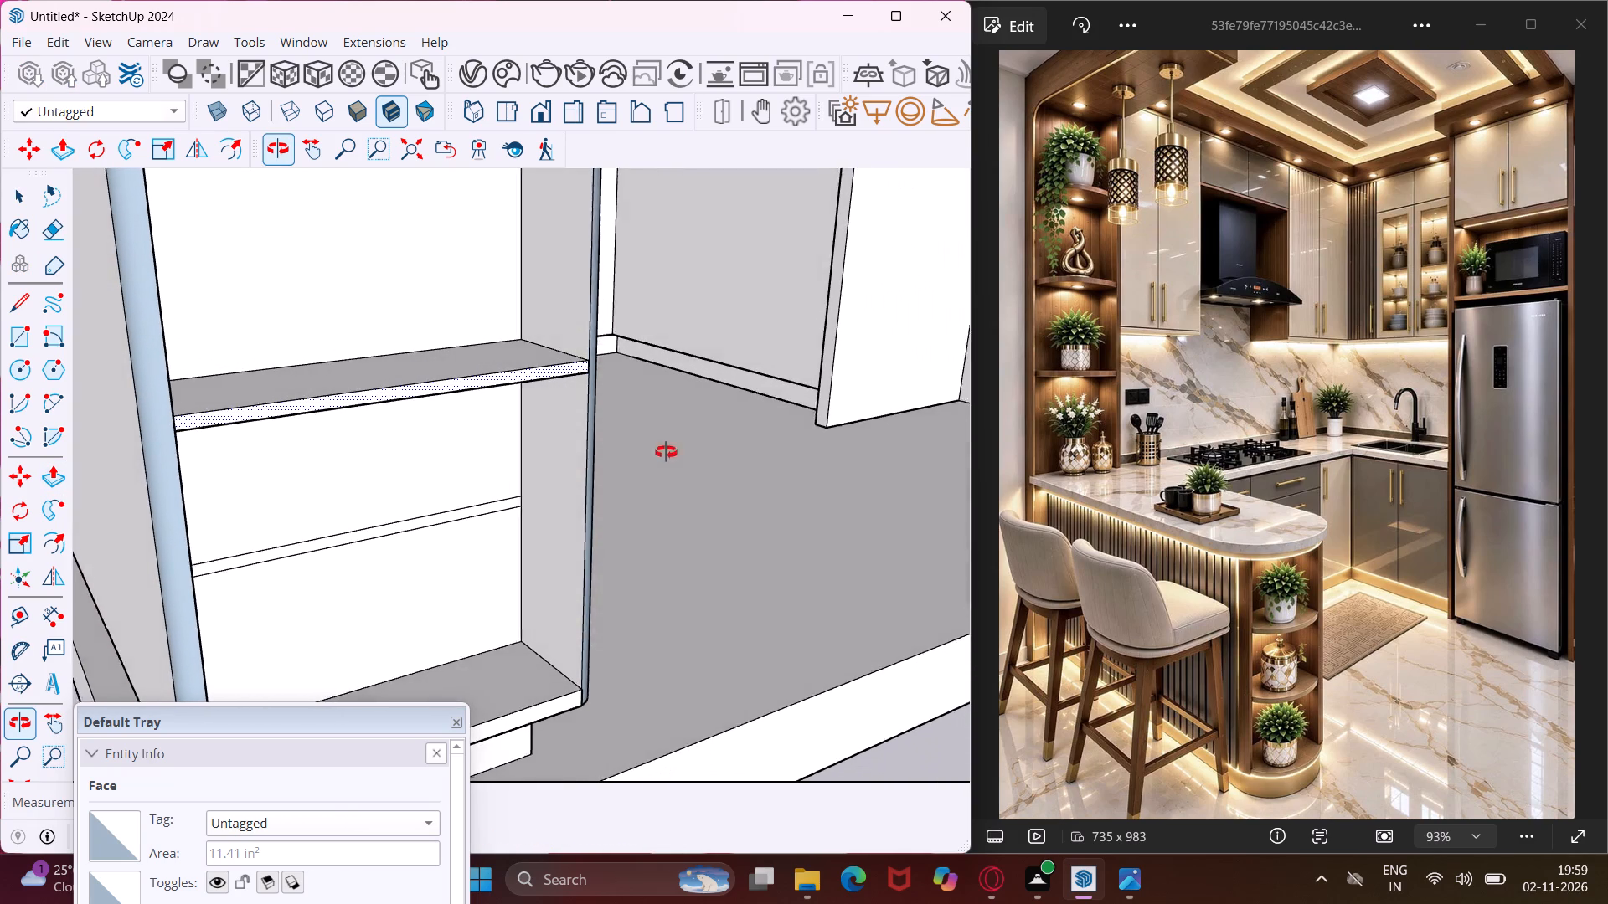
pyautogui.moveTo(666, 452); pyautogui.dragTo(675, 455, button='middle')
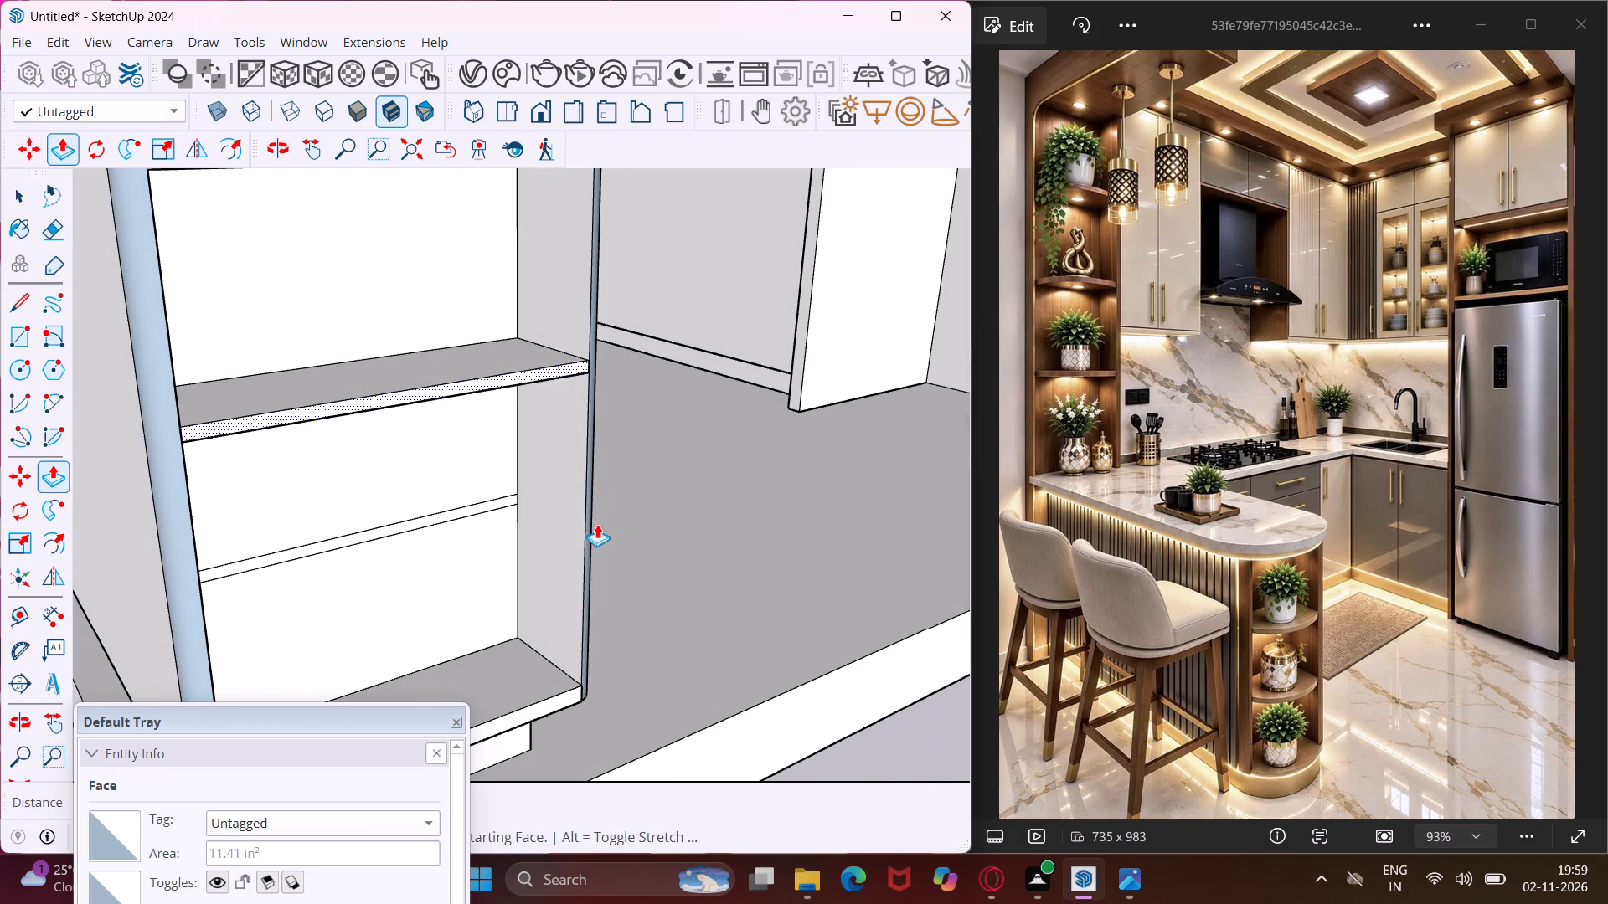
pyautogui.click(580, 529)
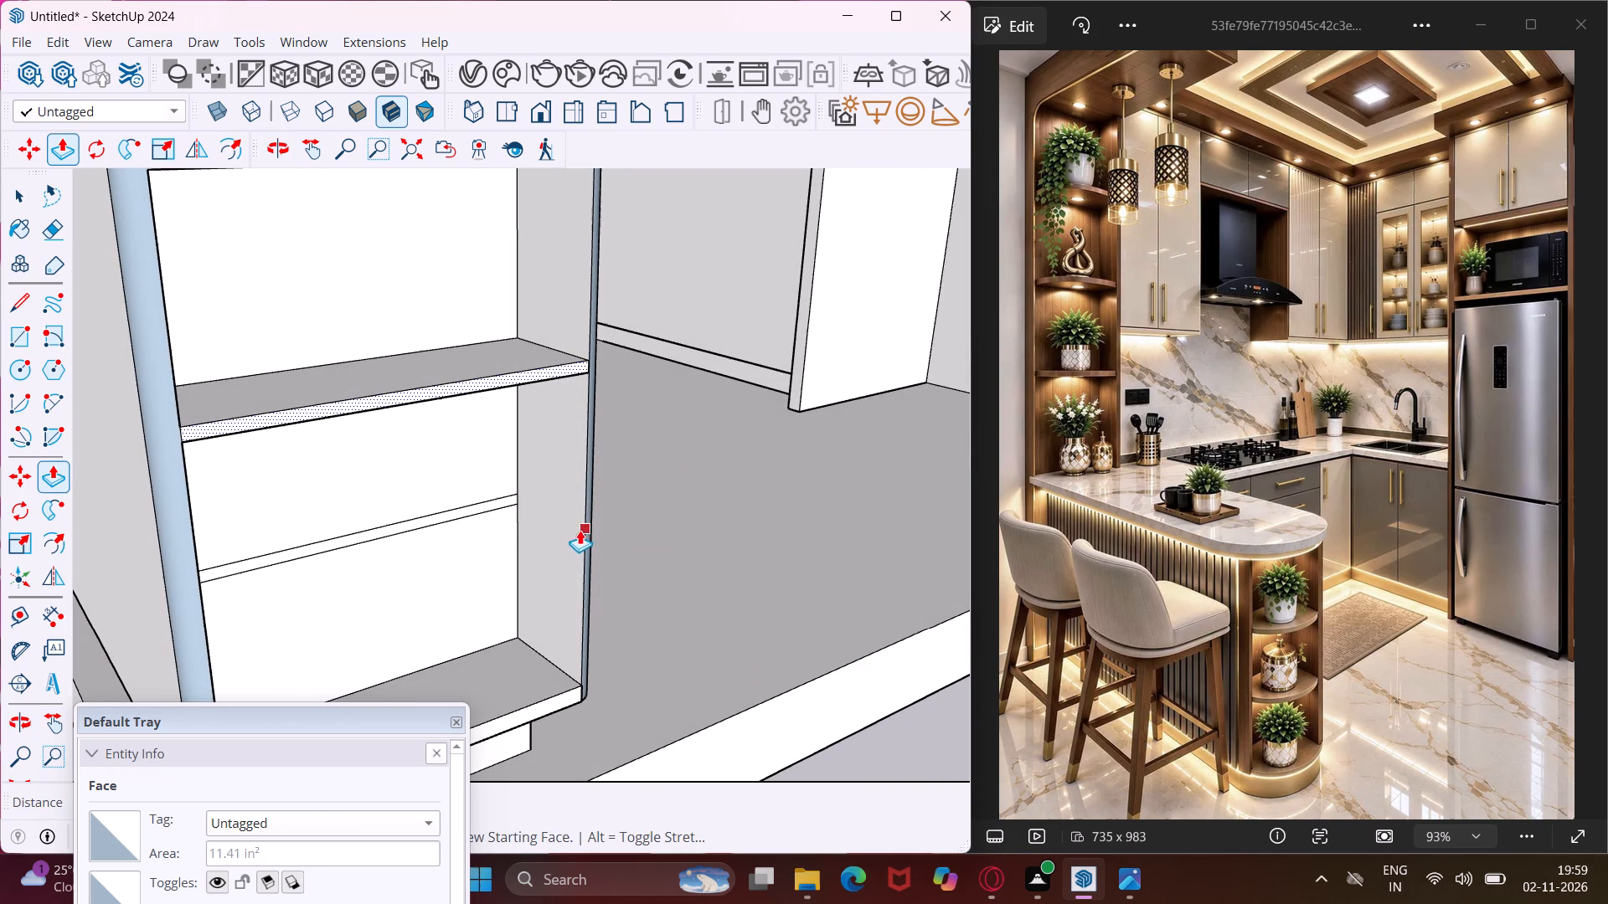
# Push/Pull the lower shelf strip forward to the same depth as the upper shelf.
pyautogui.scroll(-3, 480, 470)
pyautogui.scroll(2, 424, 516)
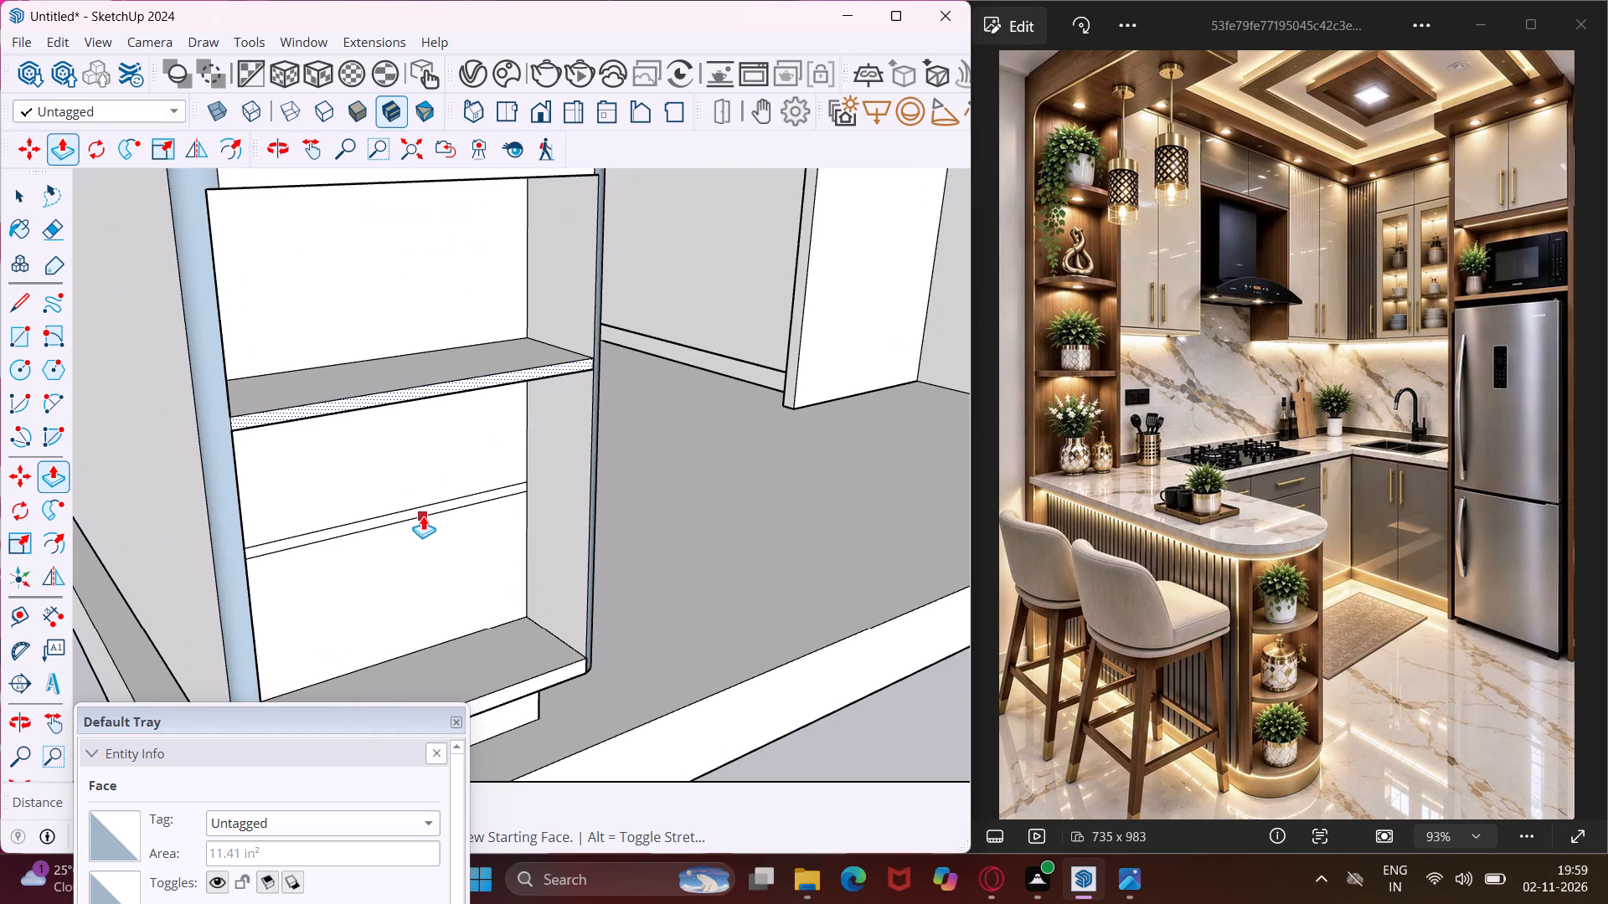
pyautogui.press('Escape')
pyautogui.scroll(3, 414, 513)
pyautogui.click(410, 521)
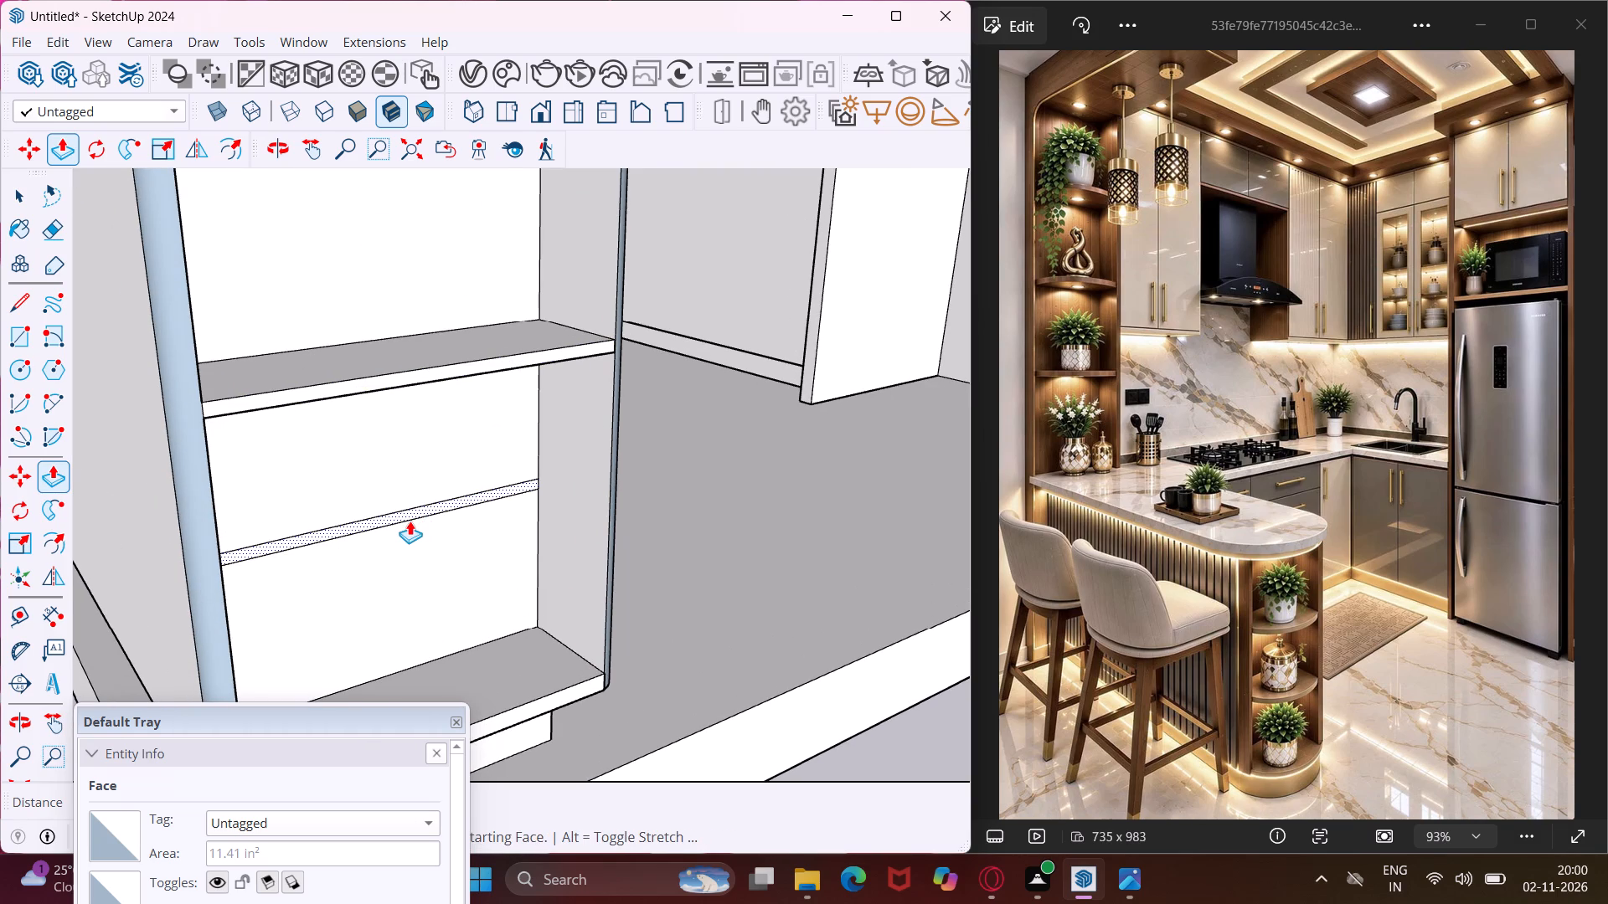
pyautogui.click(498, 372)
# Pull the upper shelf's front face slightly forward past the front edges of the recess side panels.
pyautogui.scroll(-5, 480, 368)
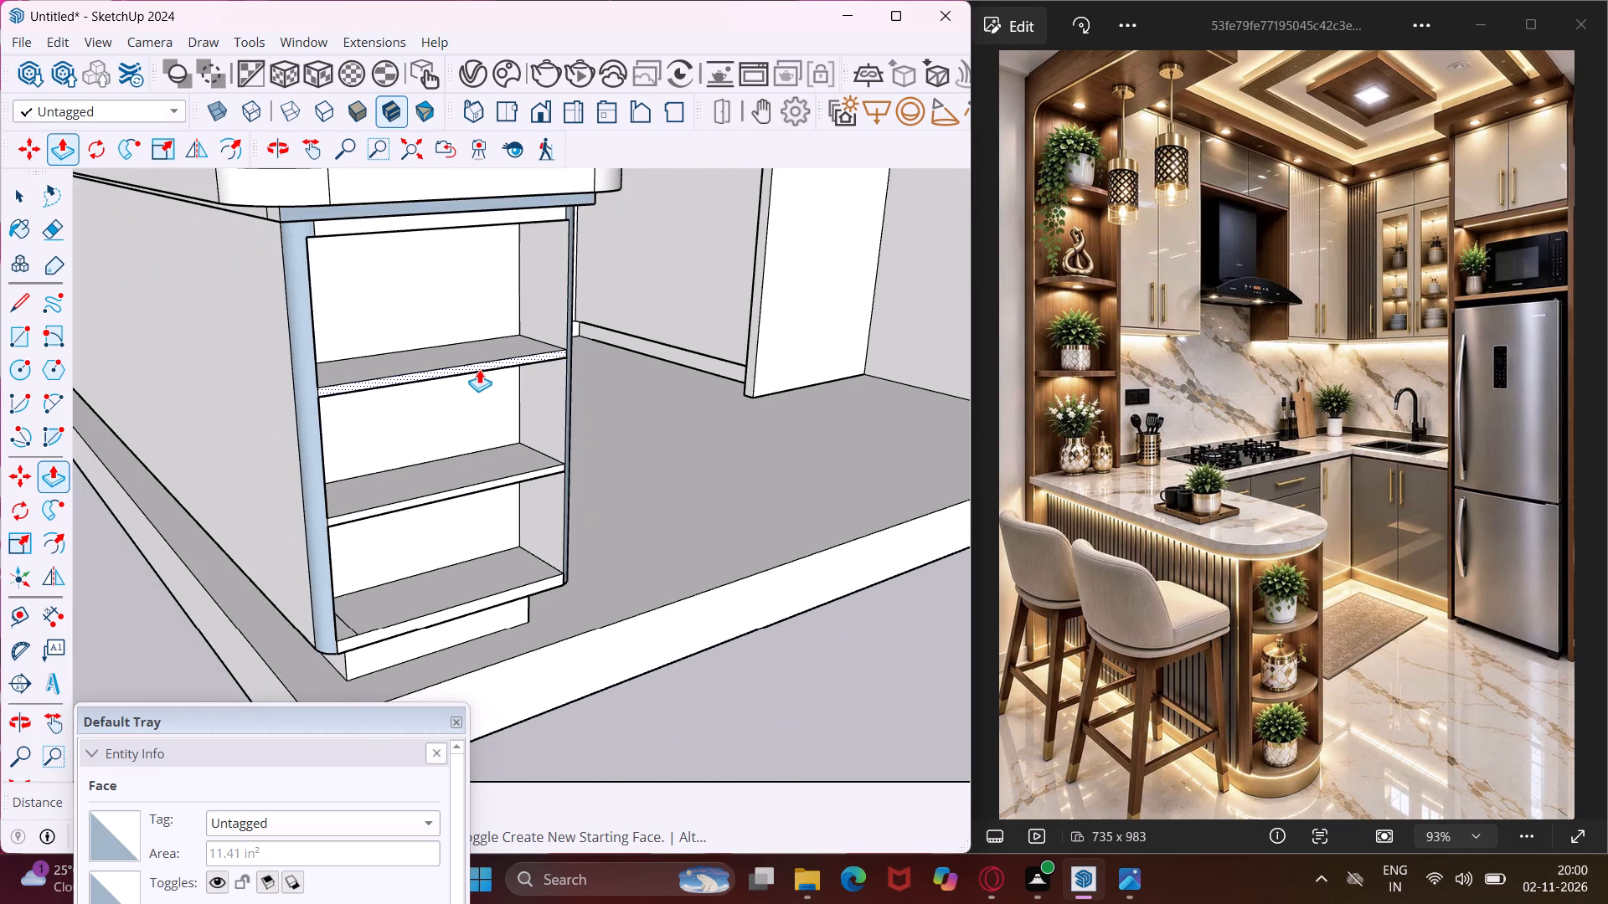
pyautogui.scroll(2, 466, 370)
pyautogui.click(454, 370)
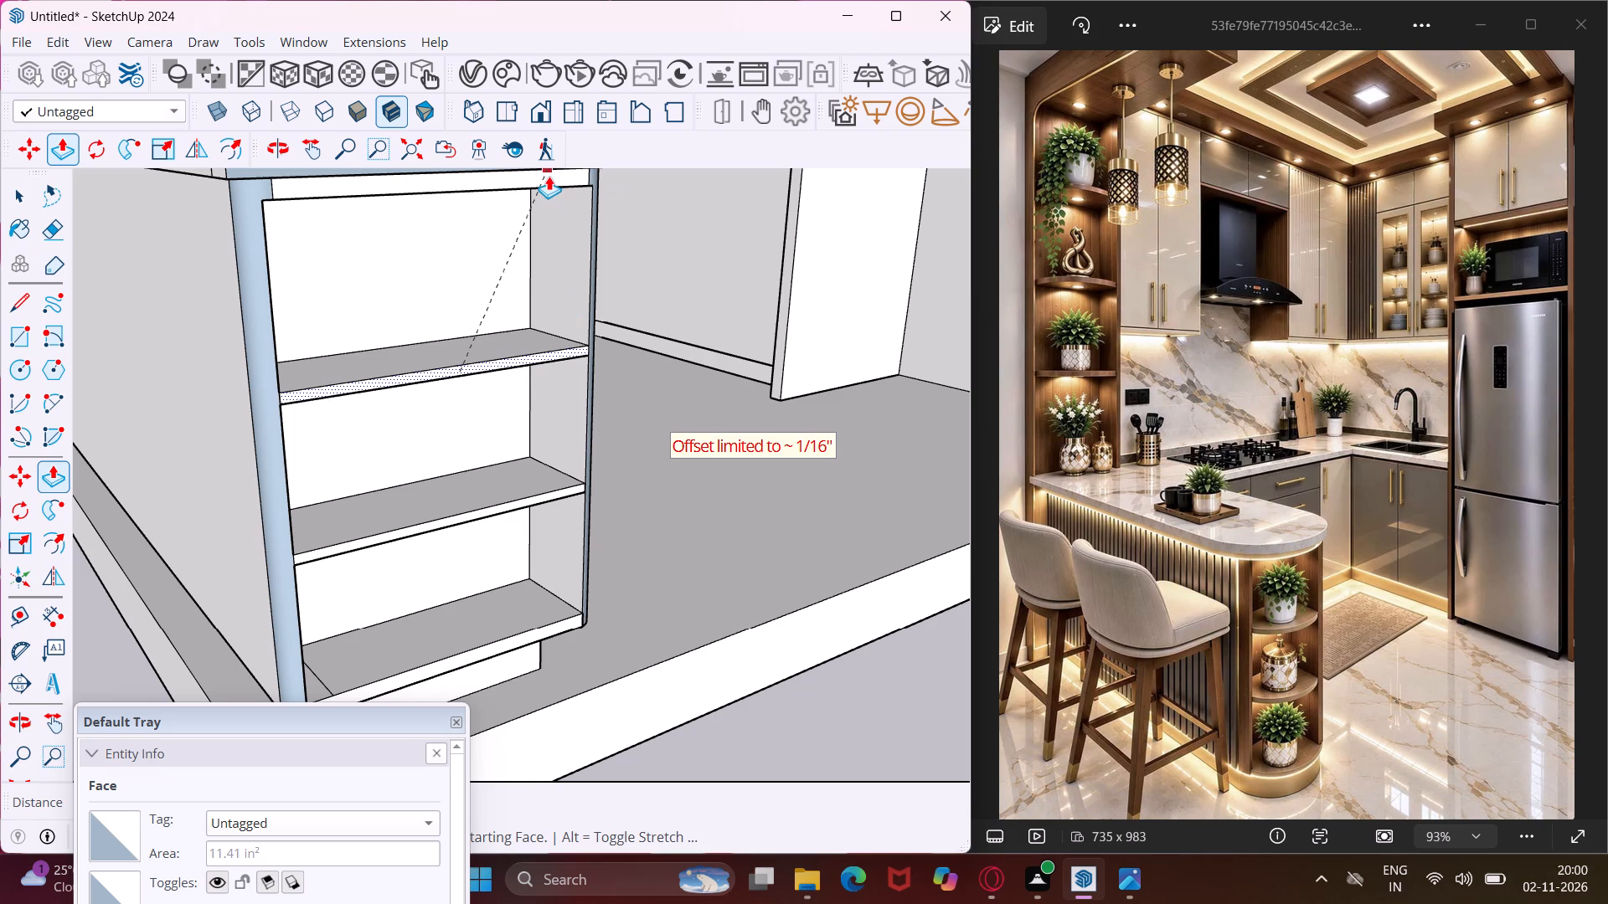
pyautogui.scroll(-5, 530, 172)
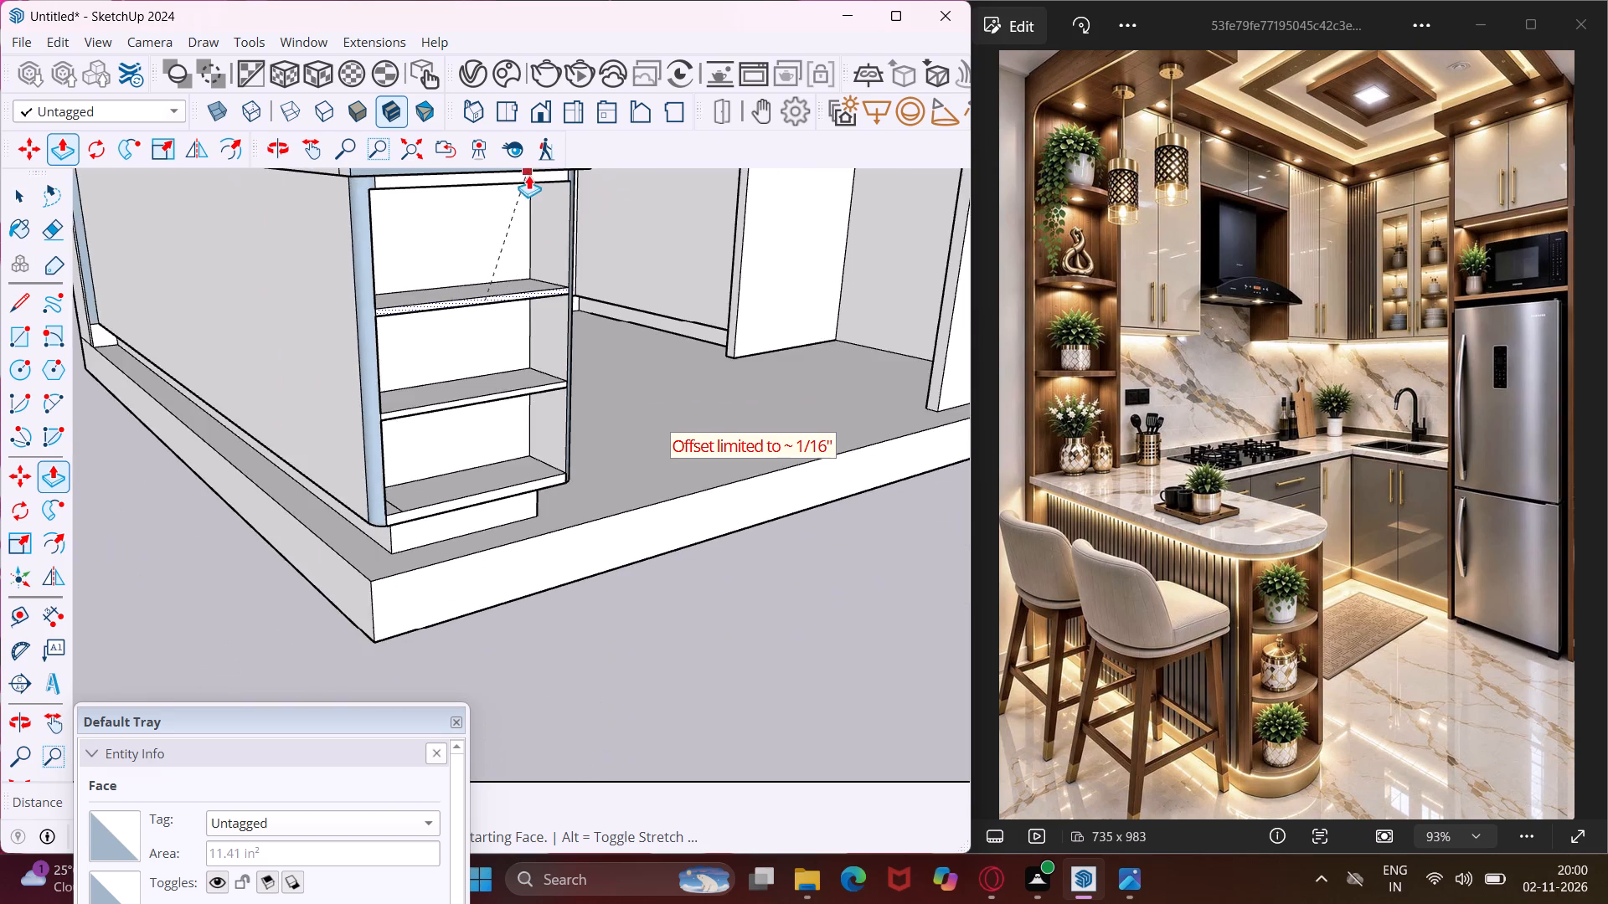
pyautogui.scroll(-5, 528, 175)
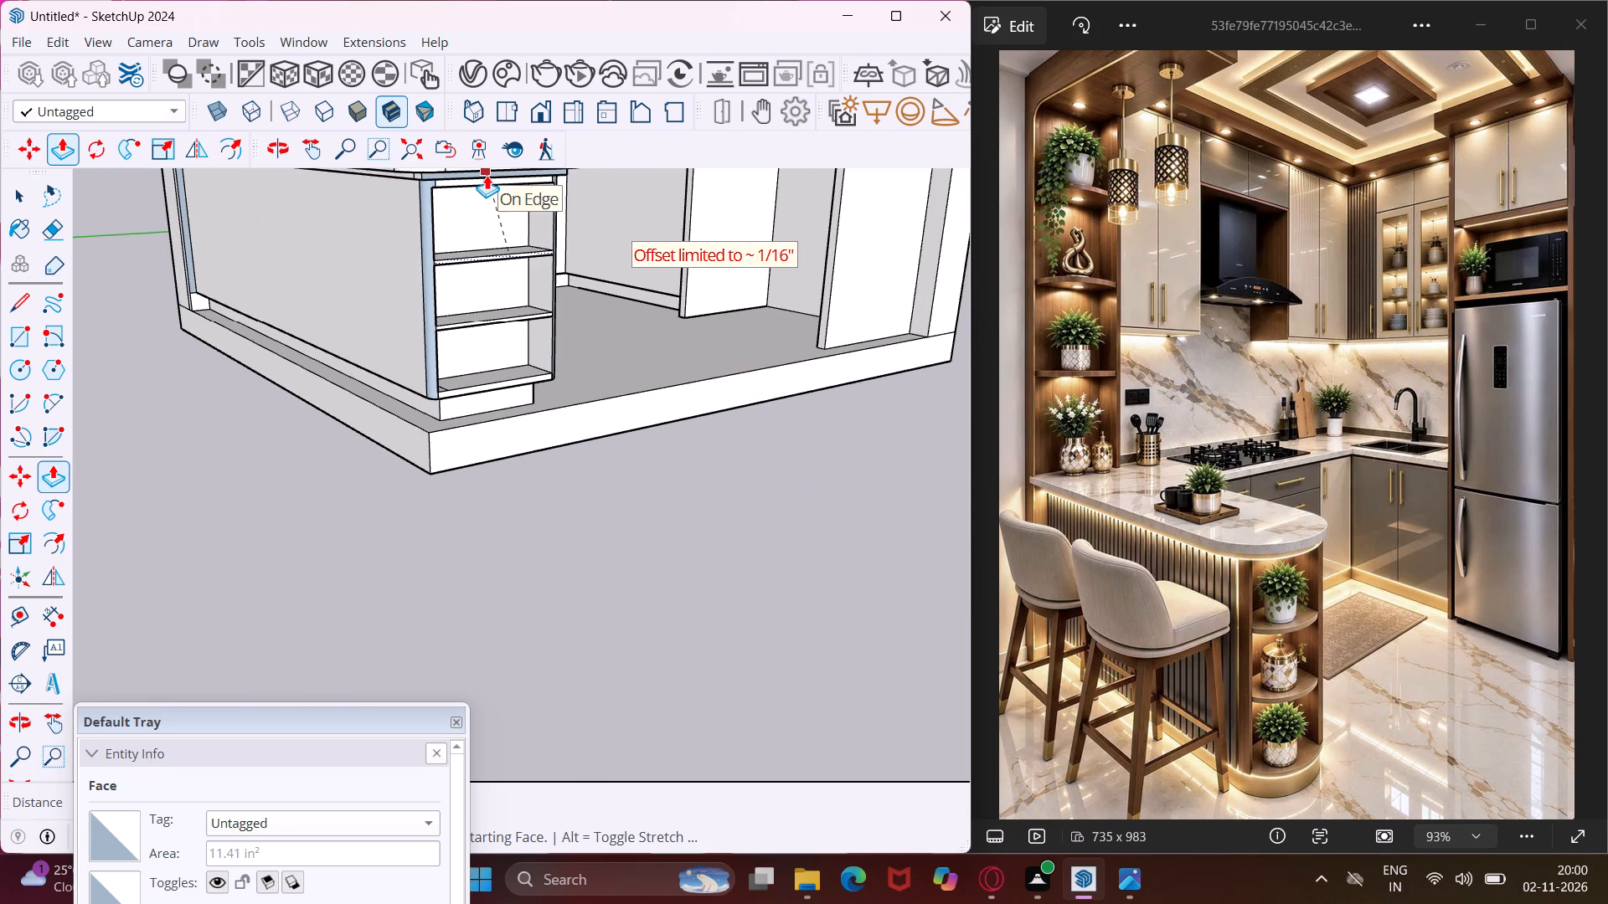
pyautogui.click(487, 175)
pyautogui.scroll(12, 491, 262)
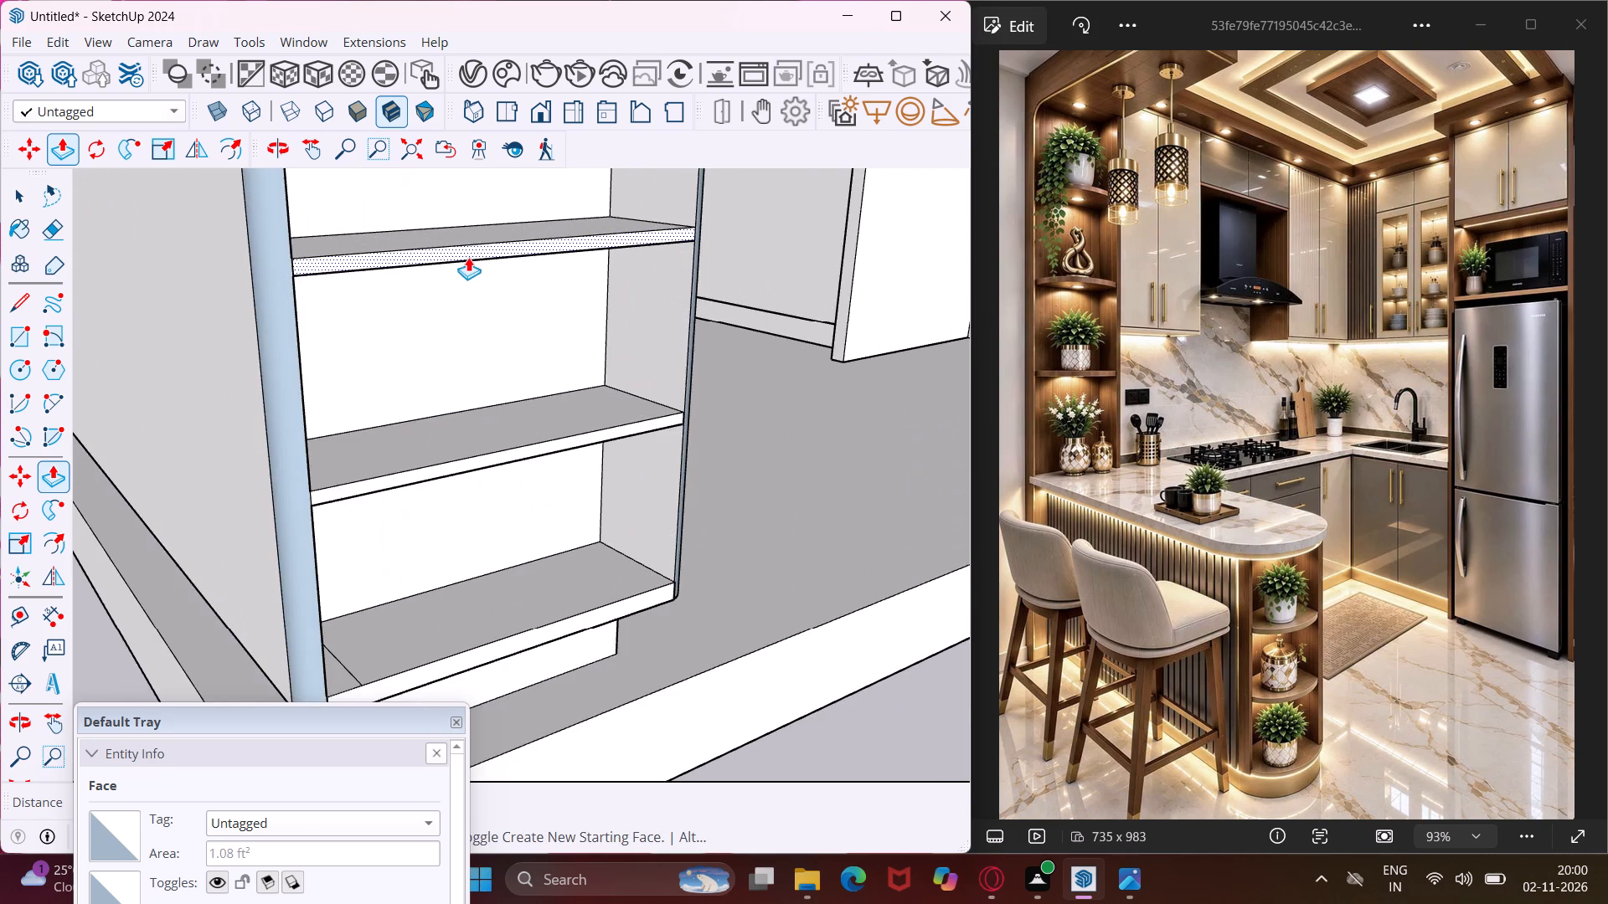
pyautogui.scroll(9, 468, 257)
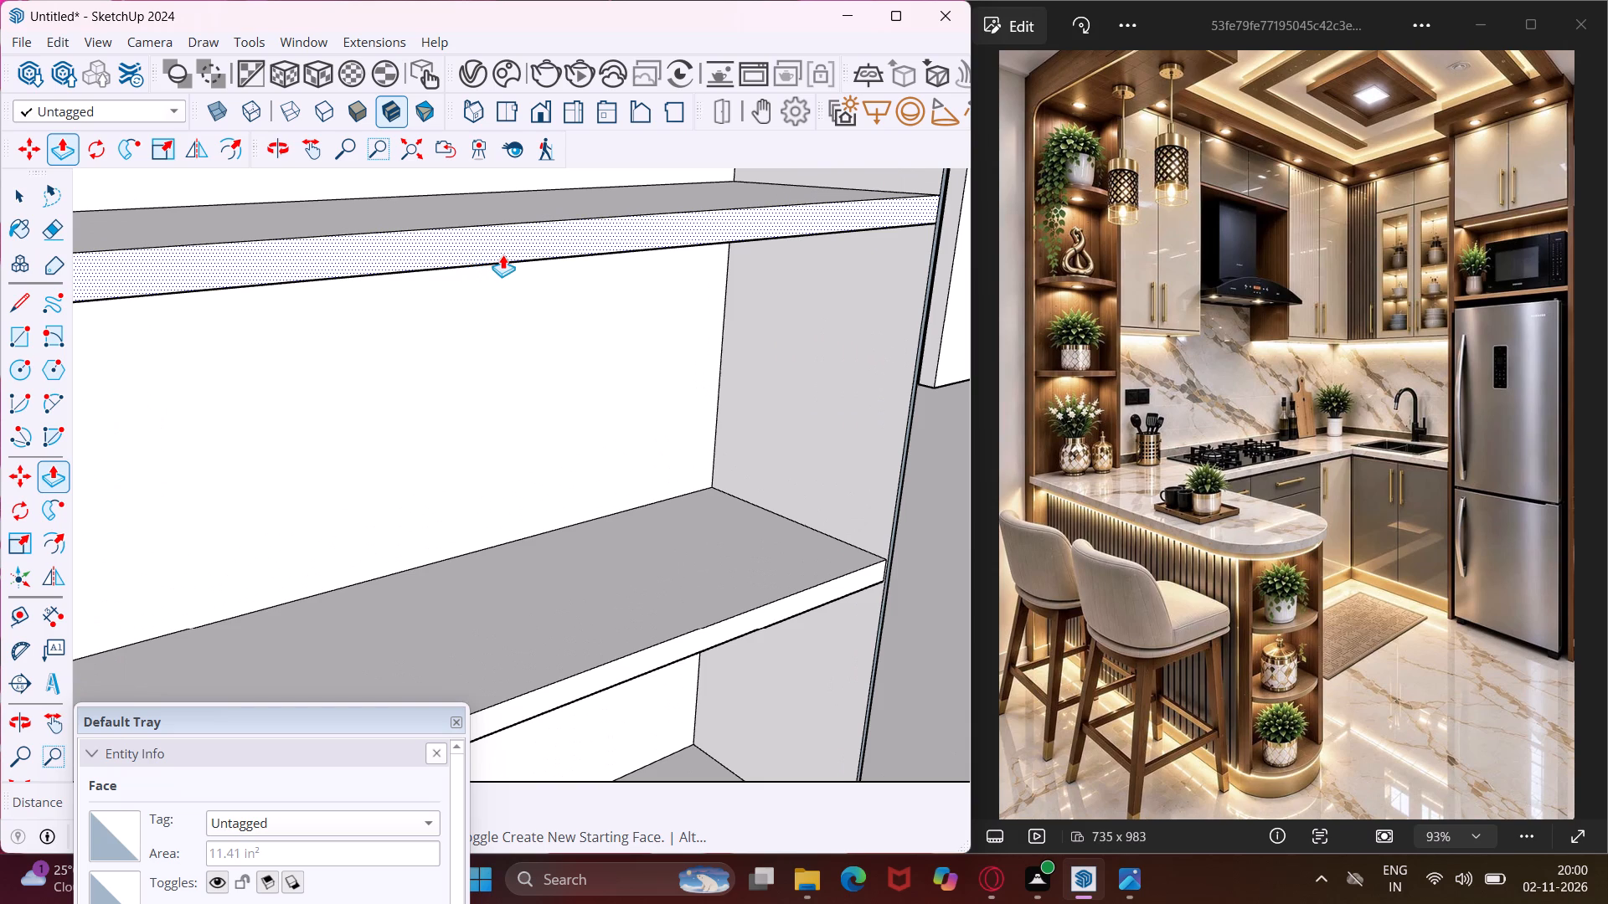
pyautogui.click(502, 249)
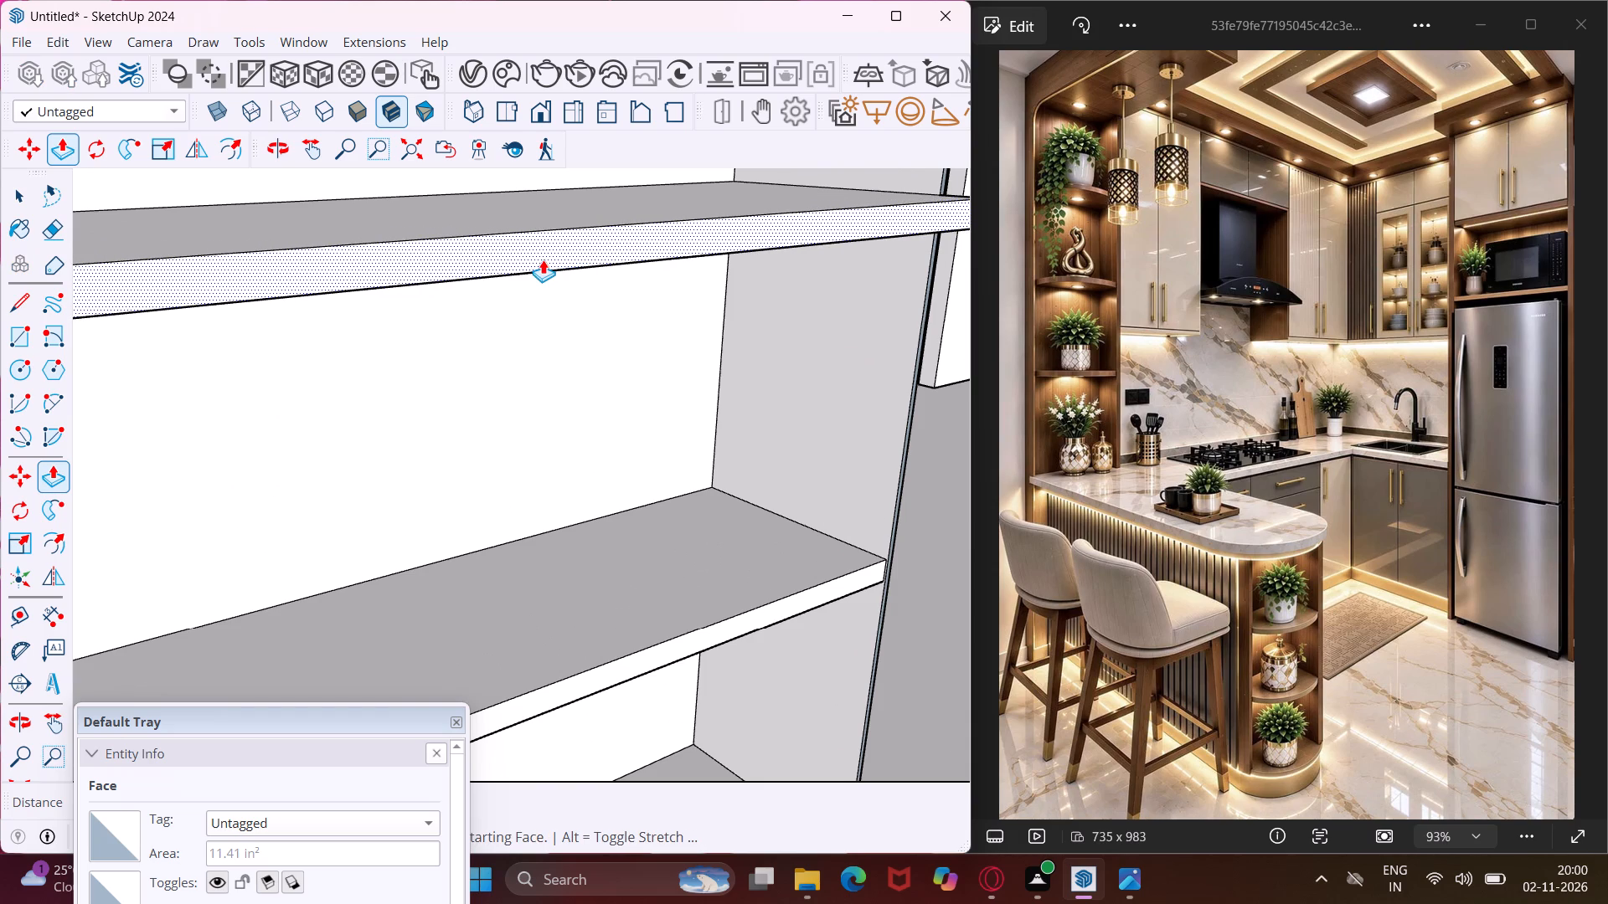
pyautogui.click(543, 259)
# Pull the lower shelf's front face forward to align with the front face of the upper shelf.
pyautogui.scroll(-5, 516, 252)
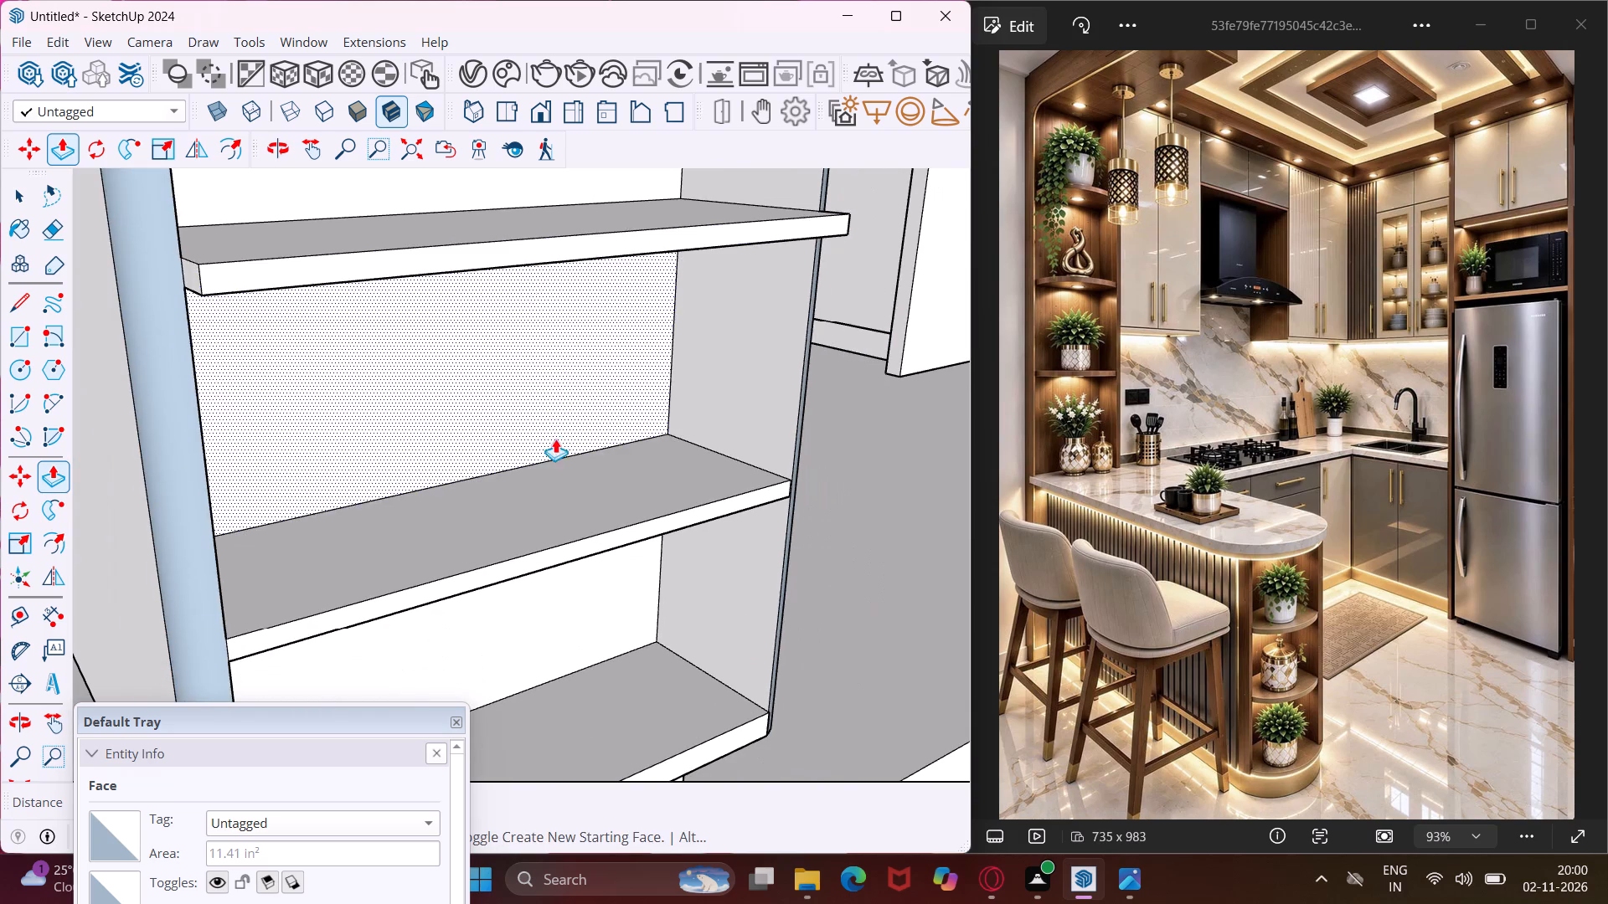
pyautogui.scroll(6, 500, 586)
pyautogui.click(498, 561)
pyautogui.scroll(-6, 518, 561)
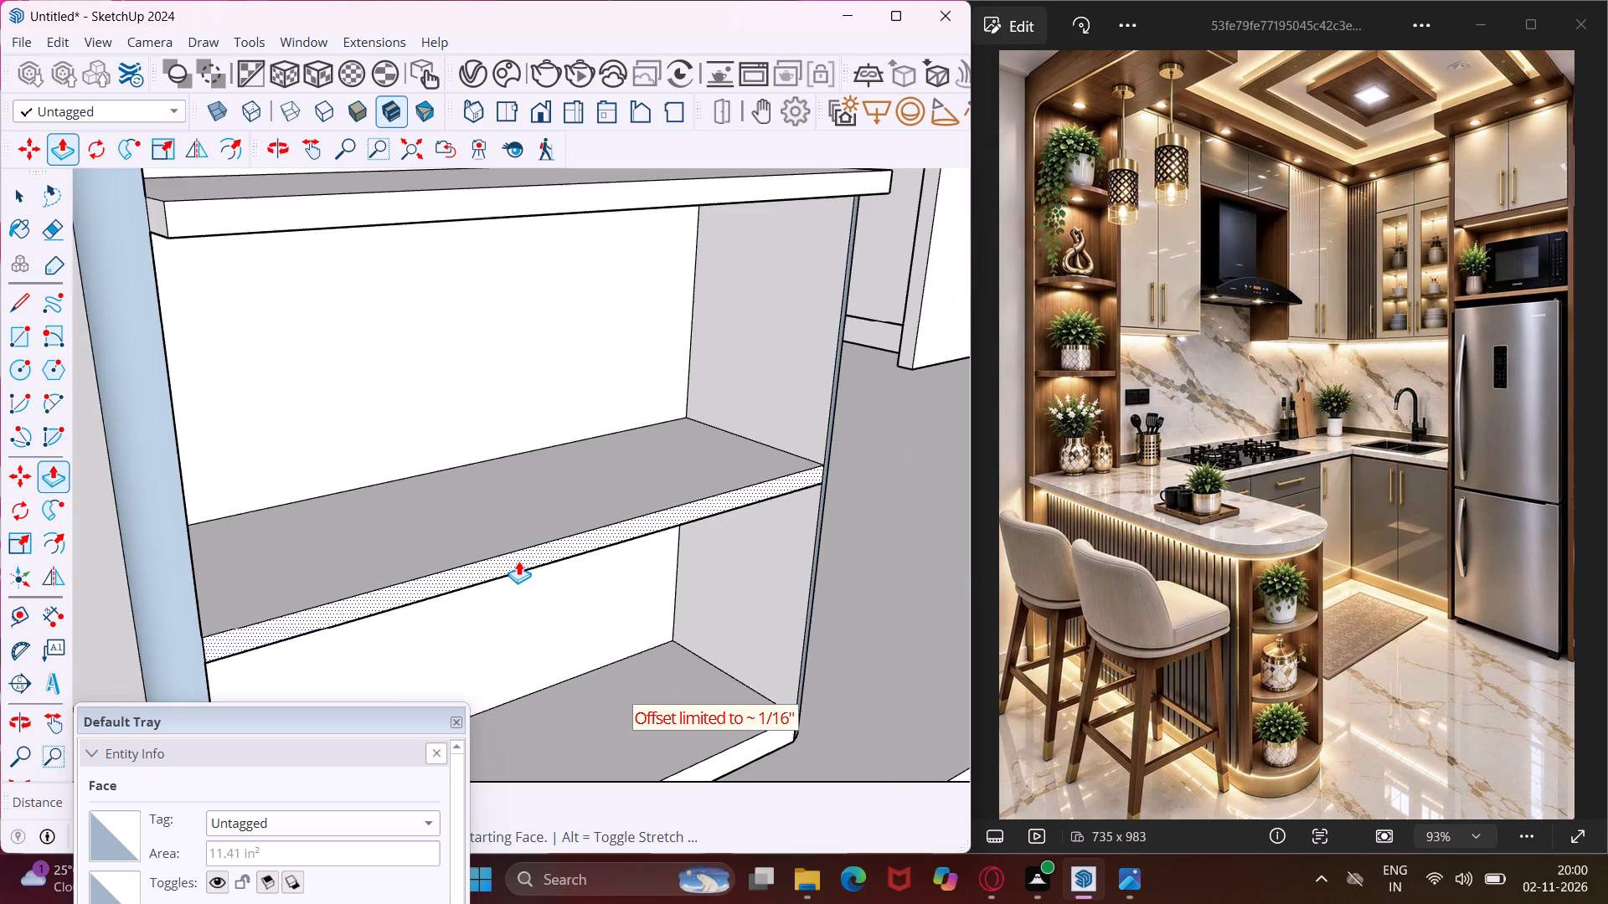
pyautogui.scroll(-2, 518, 561)
pyautogui.click(524, 566)
pyautogui.click(518, 557)
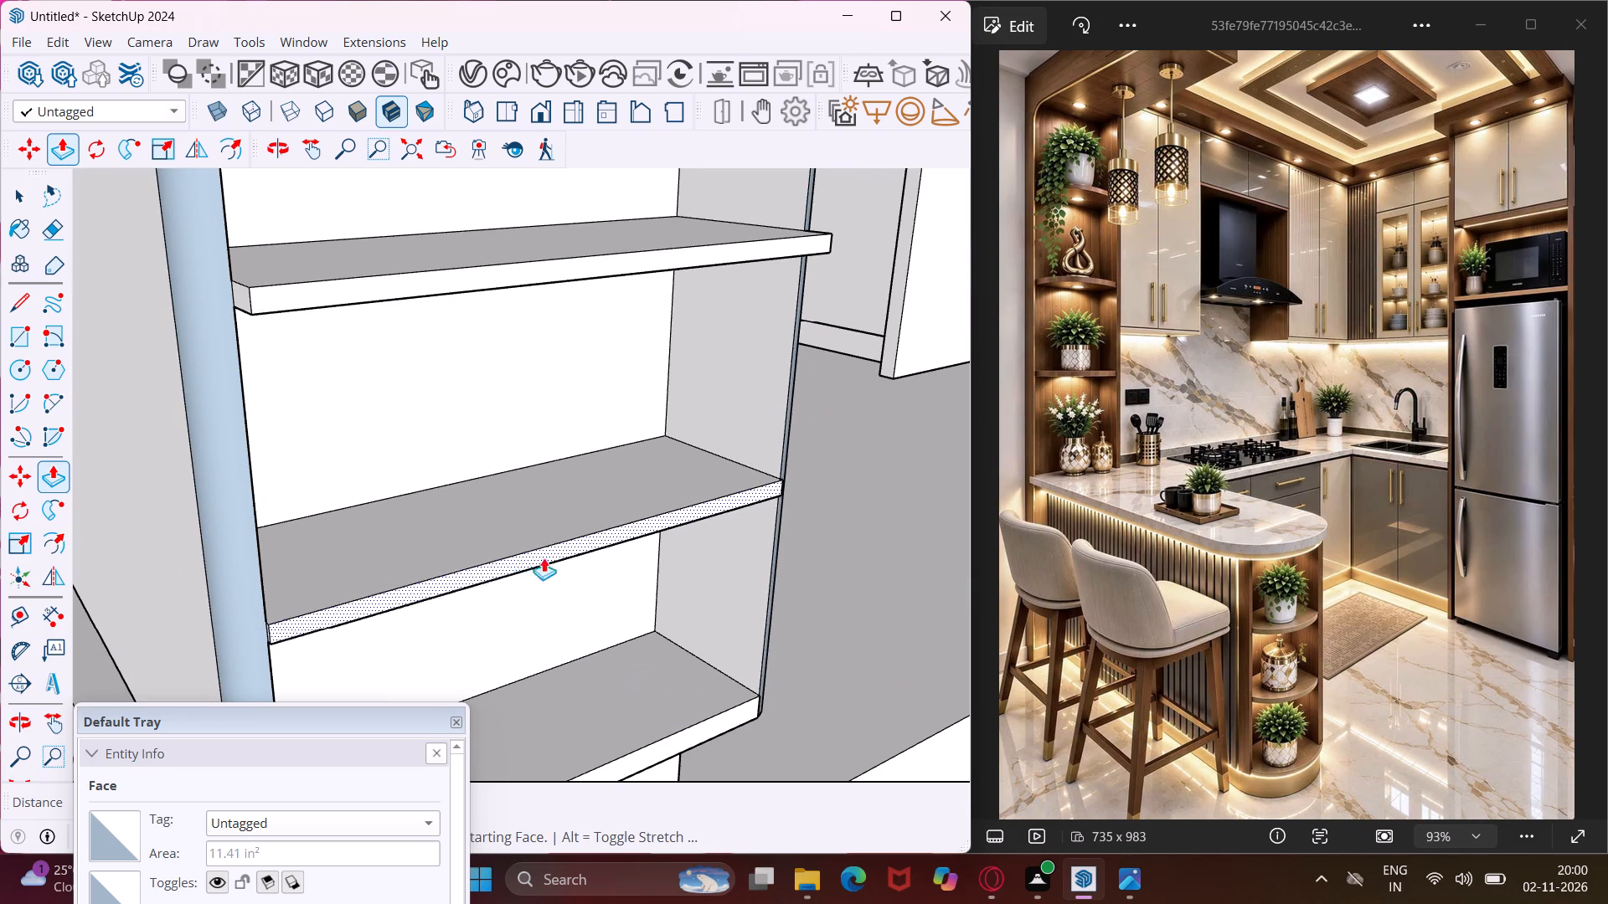
pyautogui.click(619, 269)
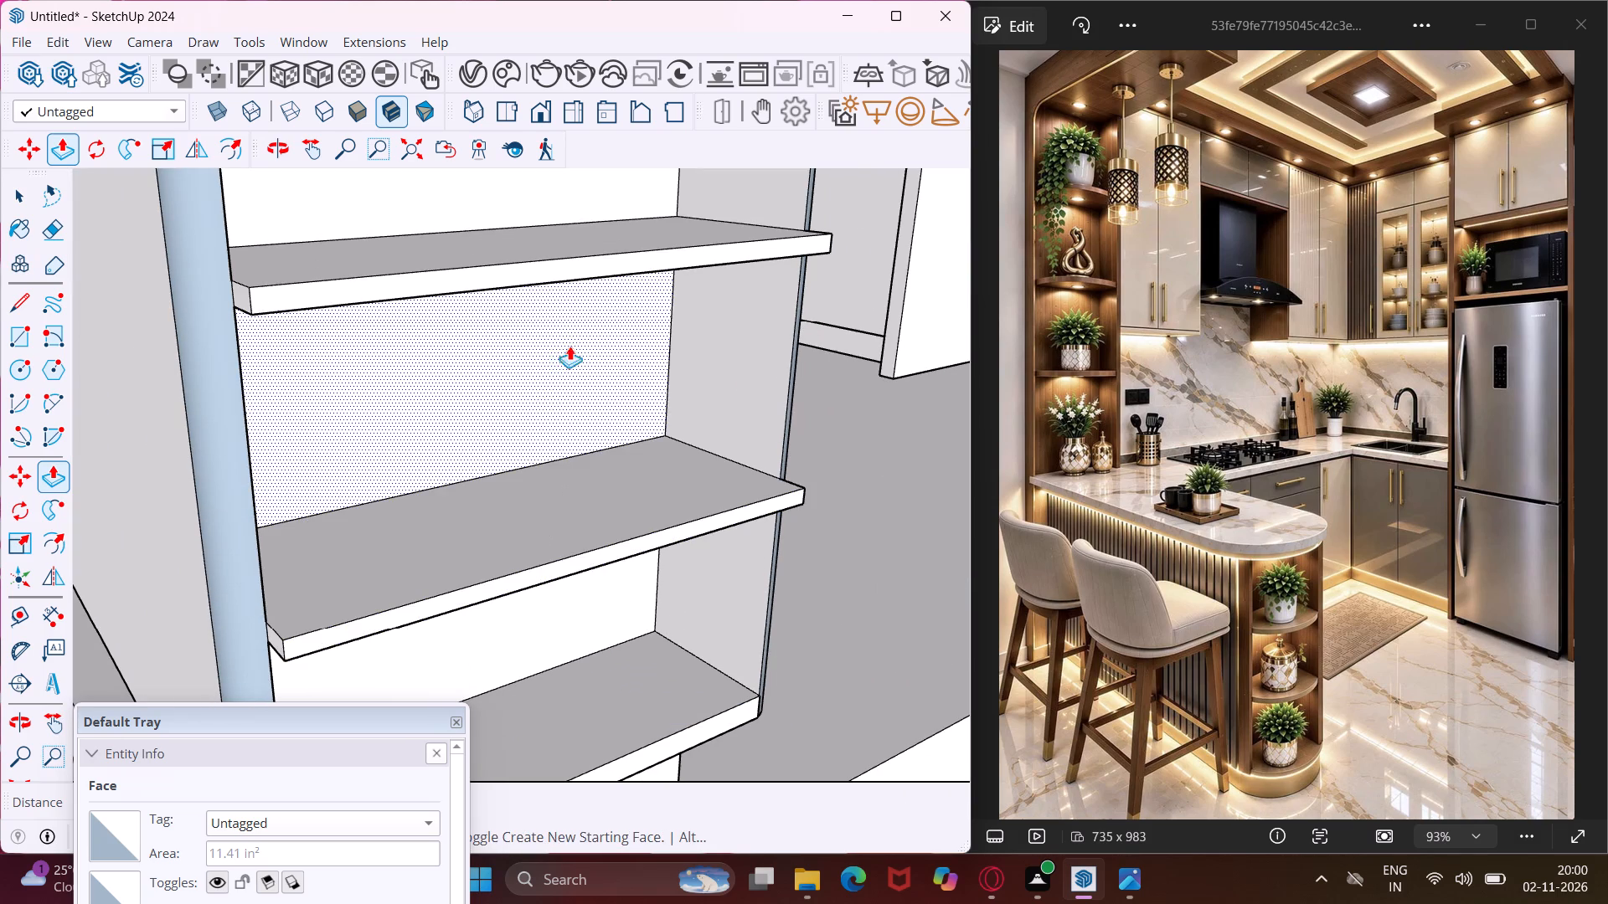
# Pull the upper shelf's front face slightly further out to deepen its overhang.
pyautogui.moveTo(548, 385); pyautogui.dragTo(540, 509, button='middle')
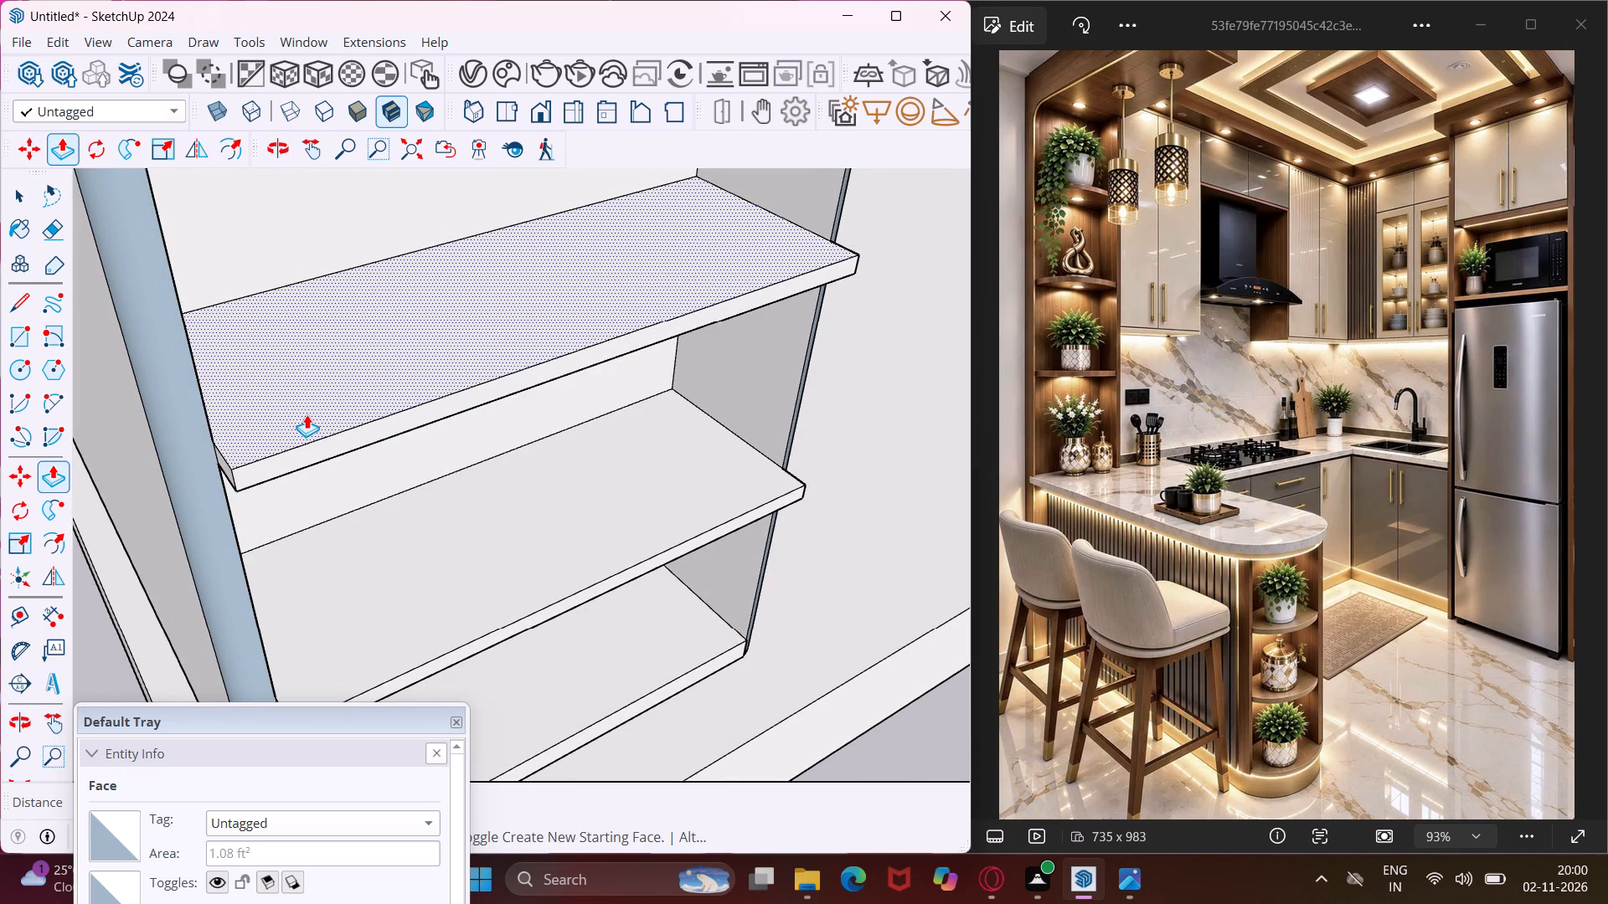
pyautogui.scroll(2, 331, 441)
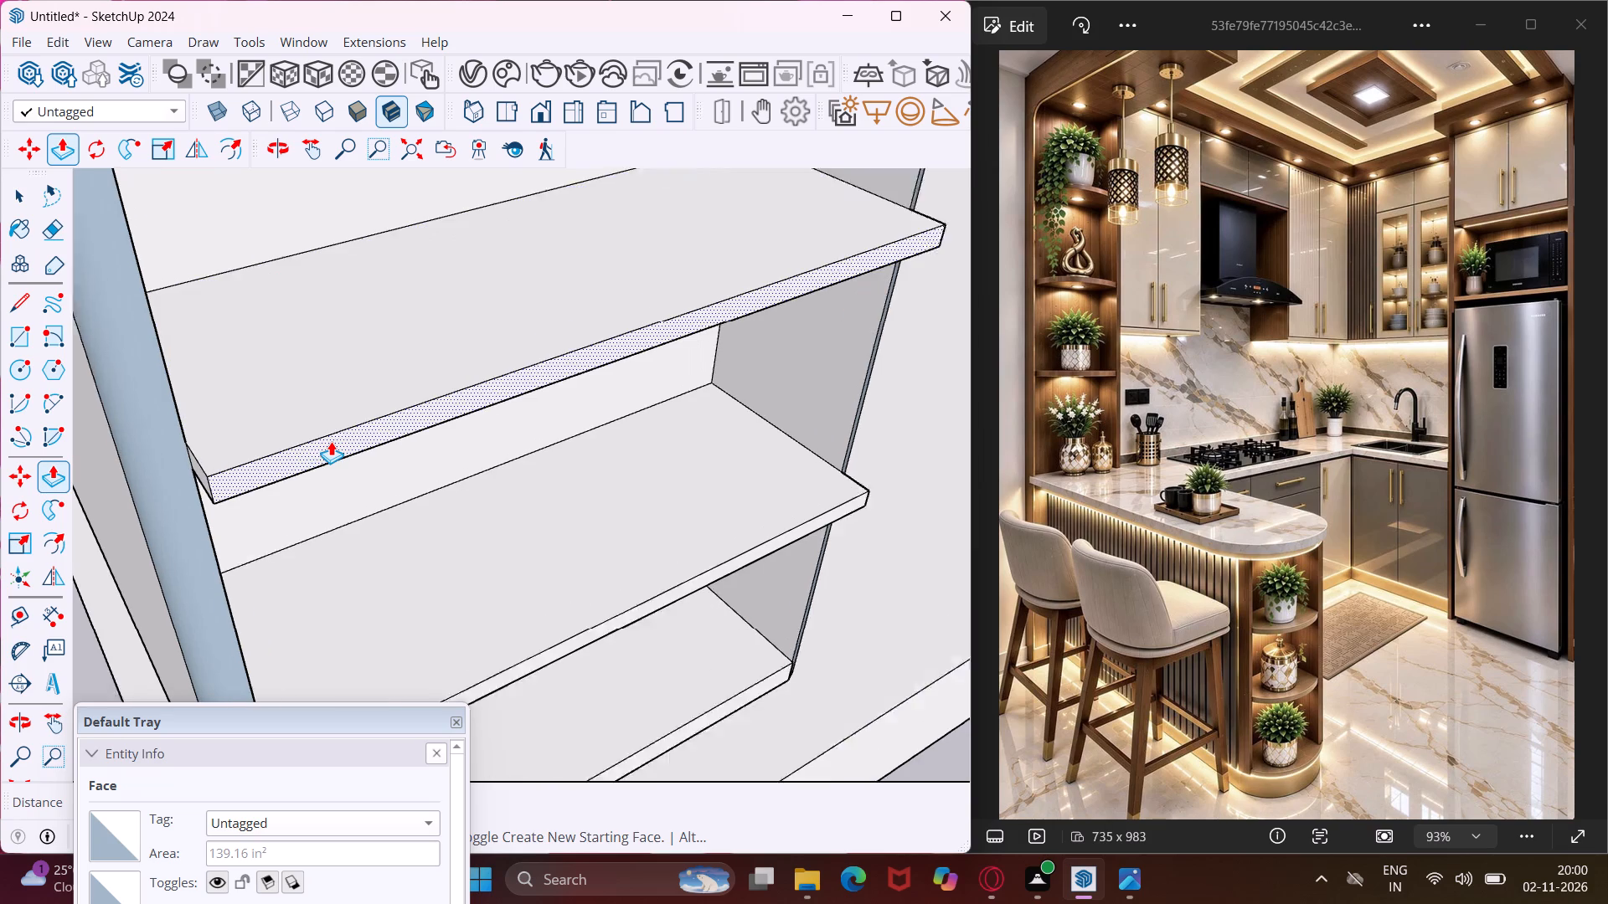
pyautogui.scroll(1, 331, 441)
pyautogui.click(331, 441)
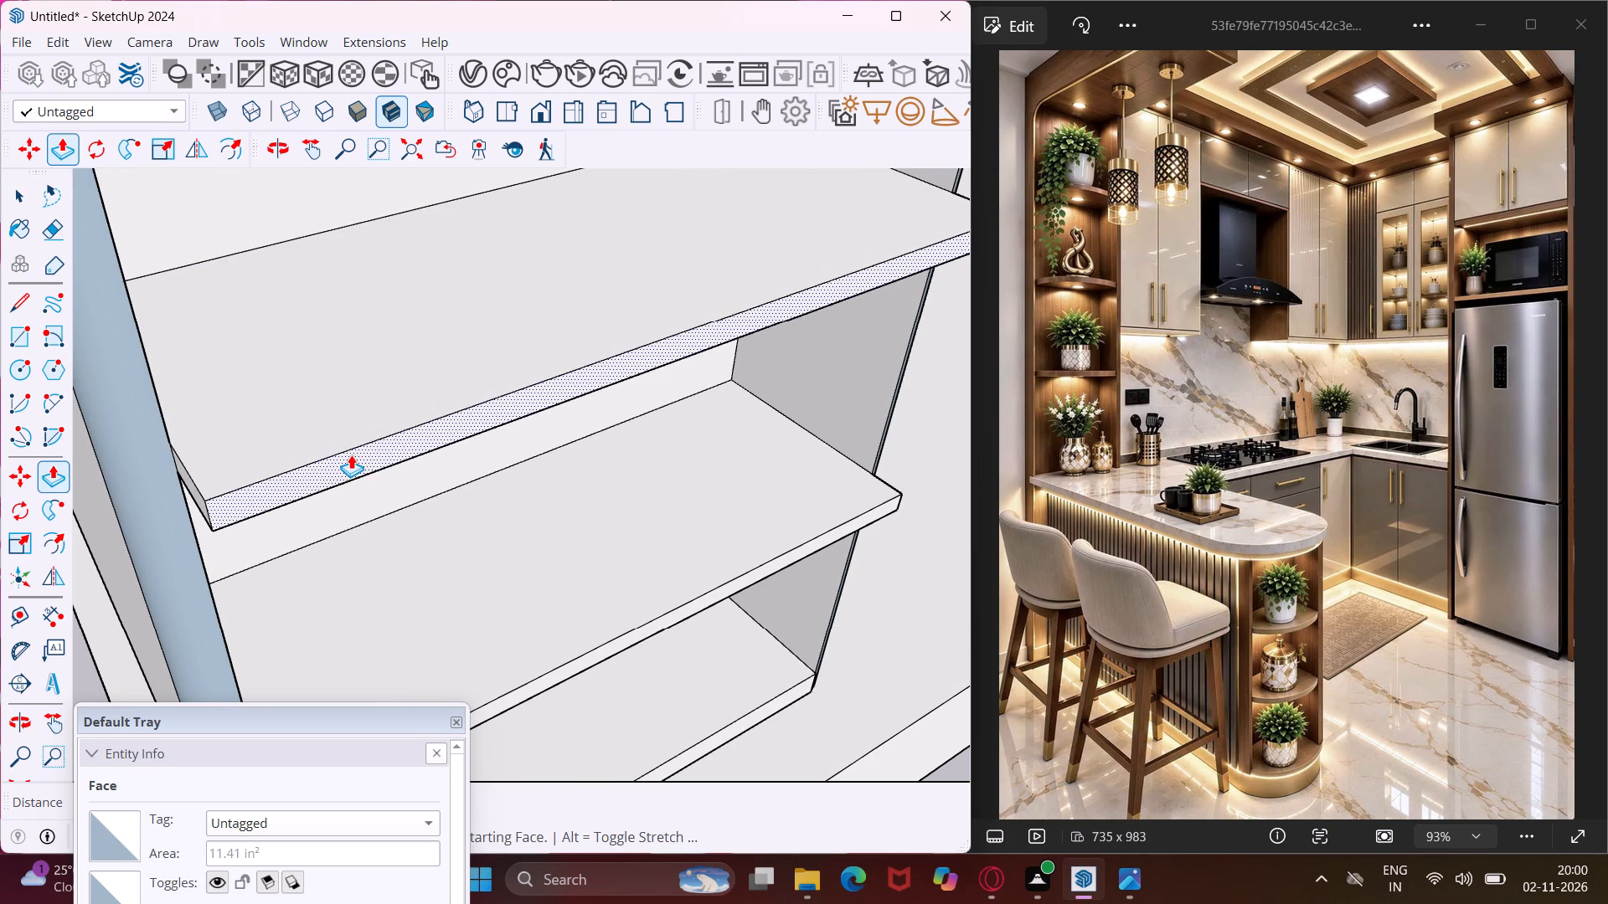
pyautogui.click(351, 455)
# Repeat the same extra forward extension on the lower shelf's front face.
pyautogui.scroll(-4, 338, 384)
pyautogui.scroll(3, 412, 598)
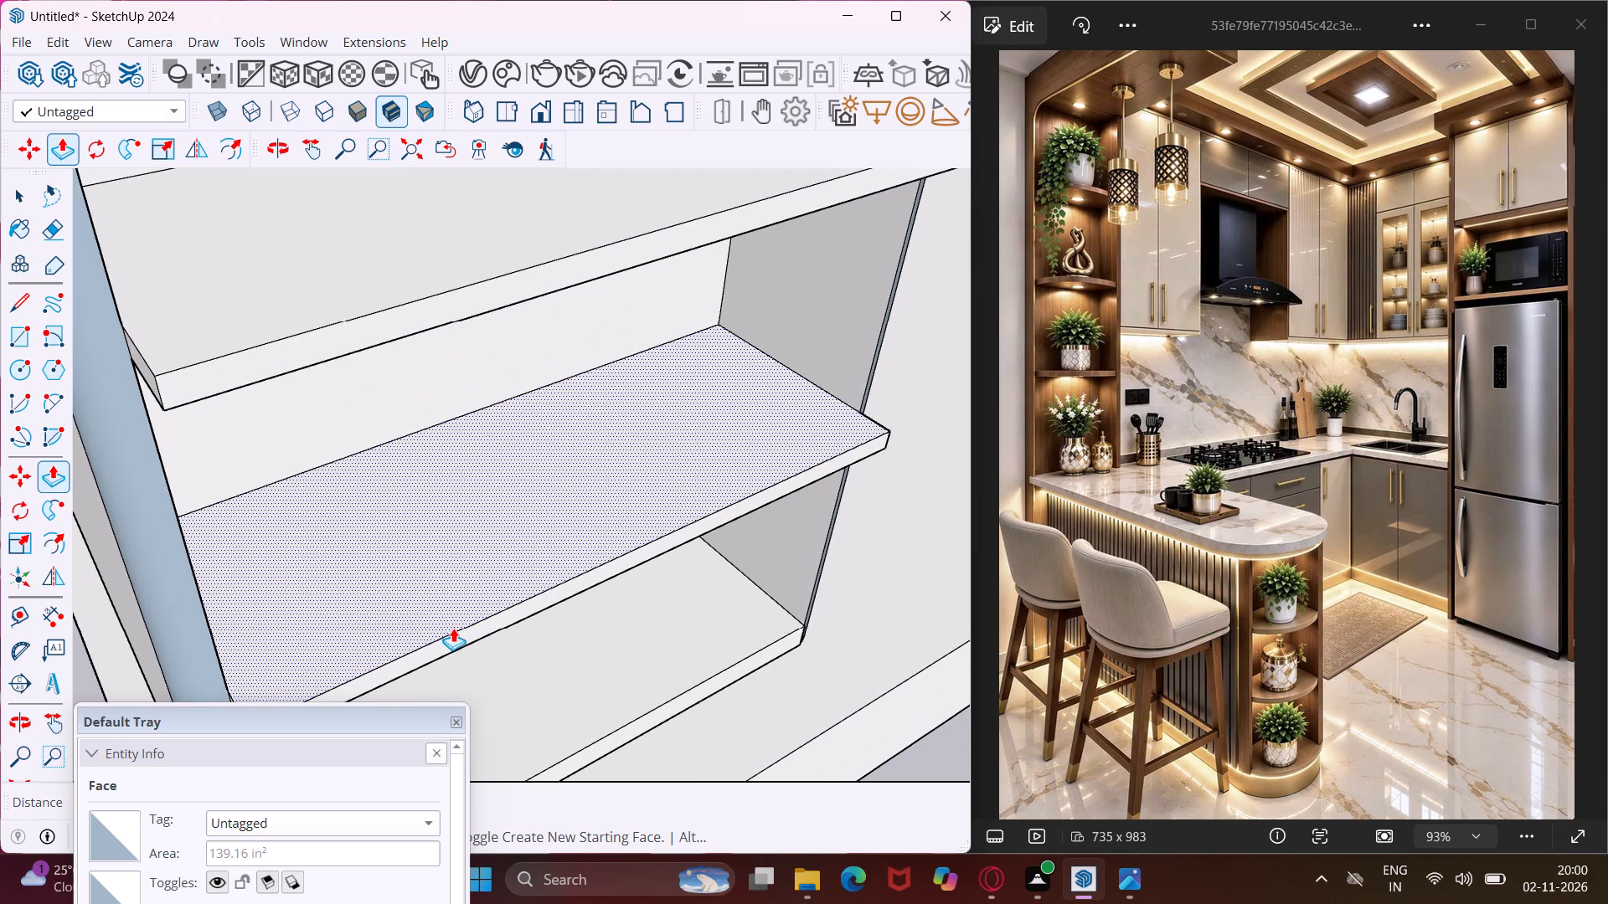
pyautogui.doubleClick(464, 633)
pyautogui.scroll(-2, 419, 556)
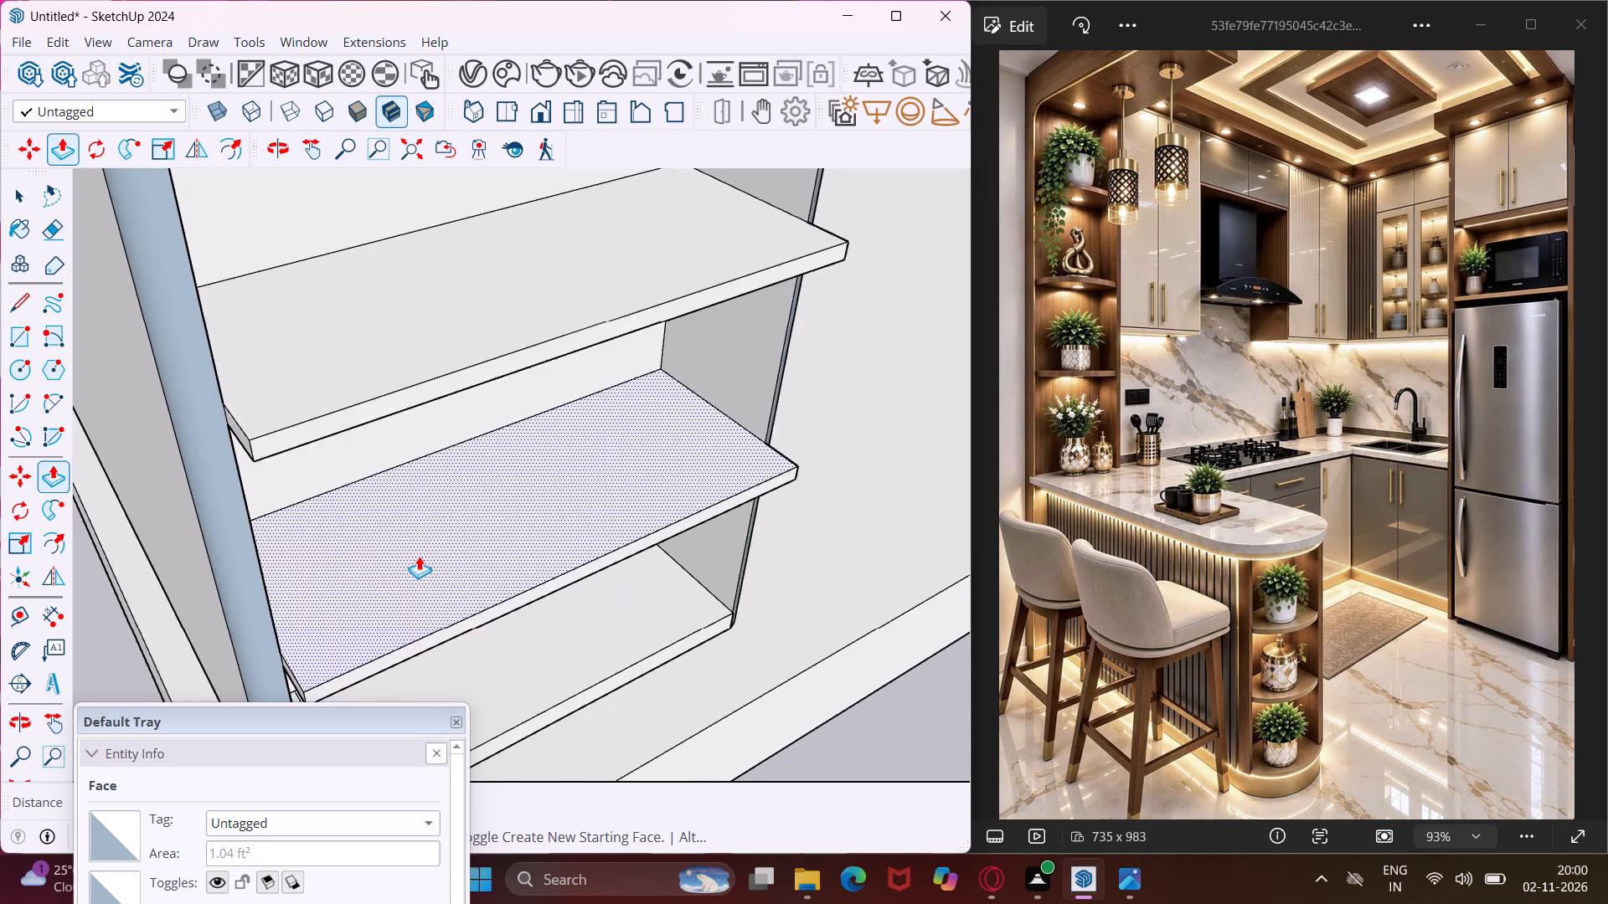
pyautogui.scroll(-2, 419, 556)
pyautogui.press('Escape')
pyautogui.press('space')
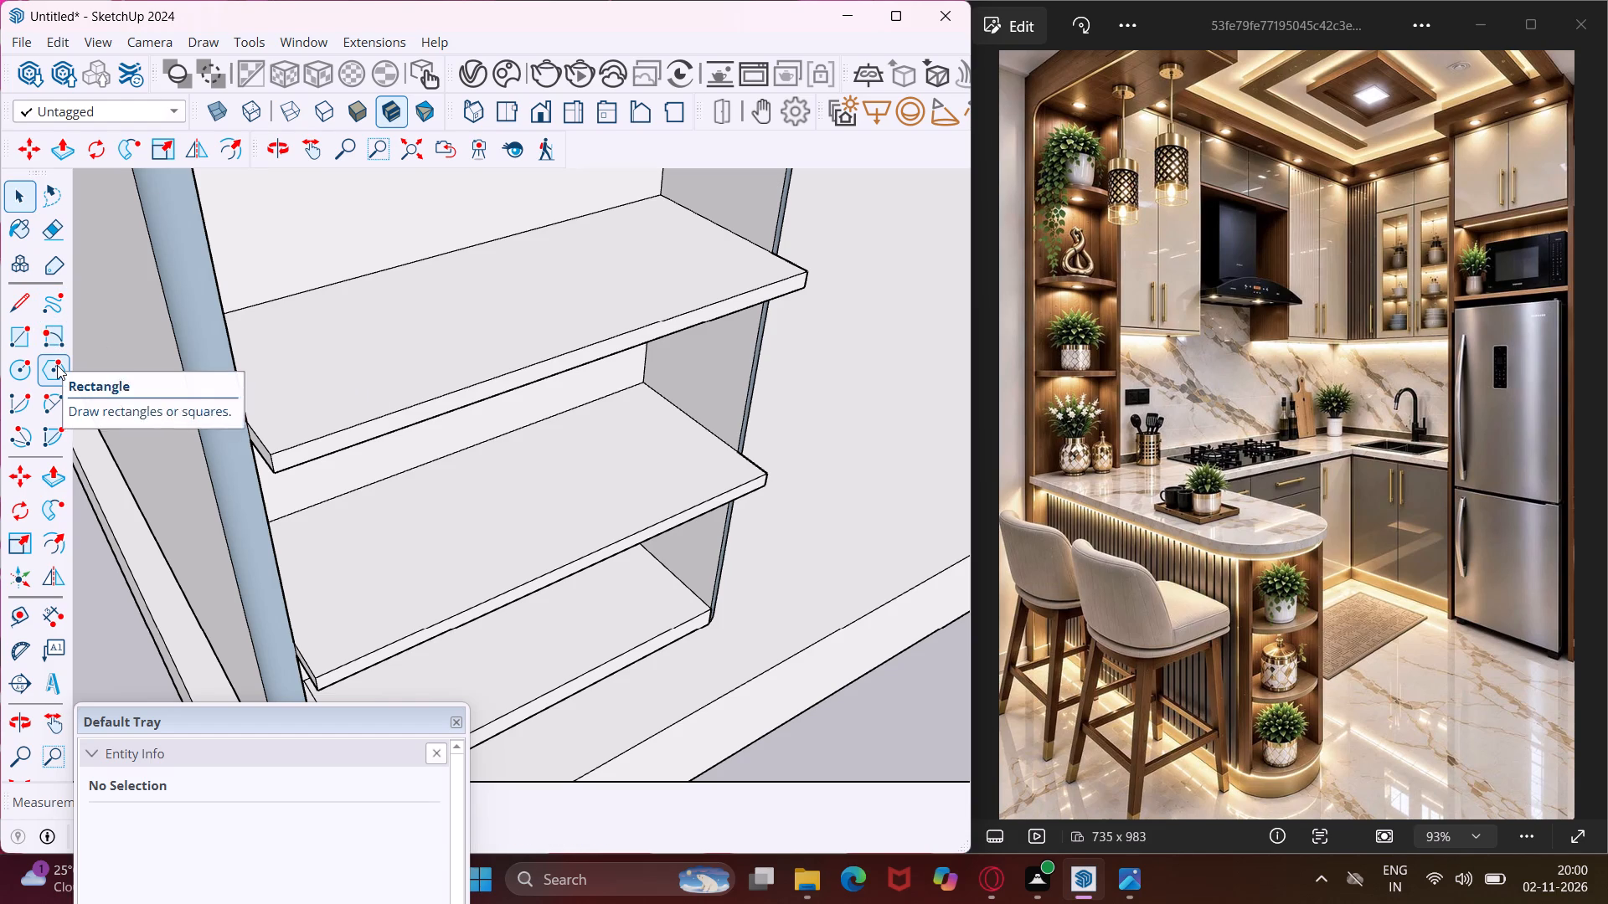
# Draw a two-point arc on the upper shelf's top face between its two side panel junctions, bulging out to near the front edge.
pyautogui.click(58, 395)
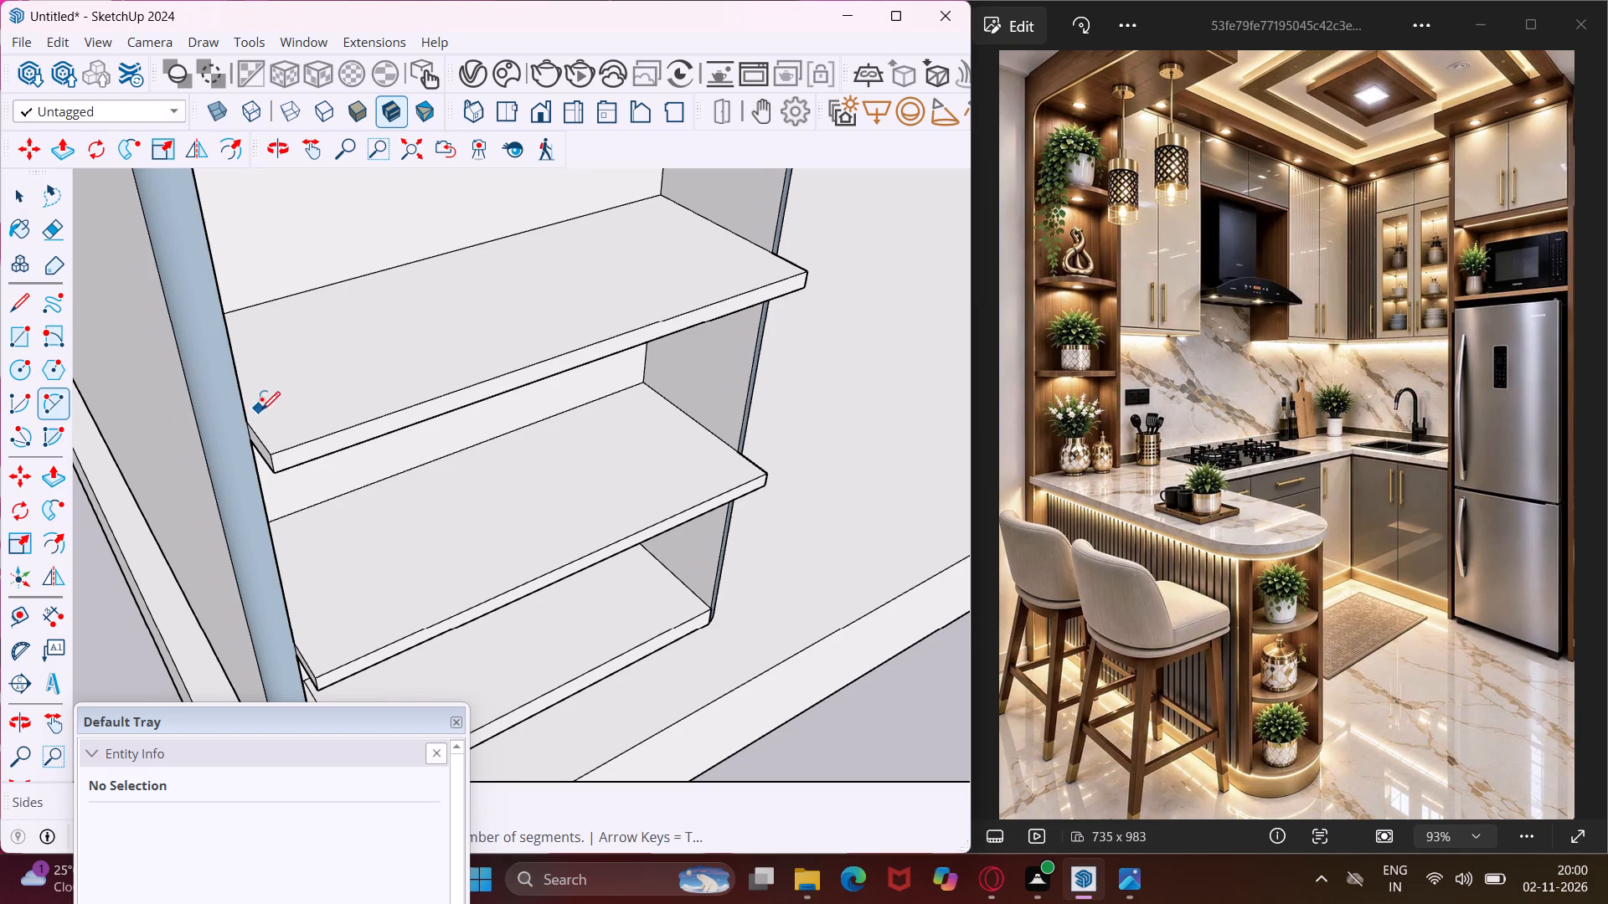
pyautogui.moveTo(261, 410); pyautogui.dragTo(116, 427, button='middle')
pyautogui.scroll(4, 149, 419)
pyautogui.scroll(1, 226, 366)
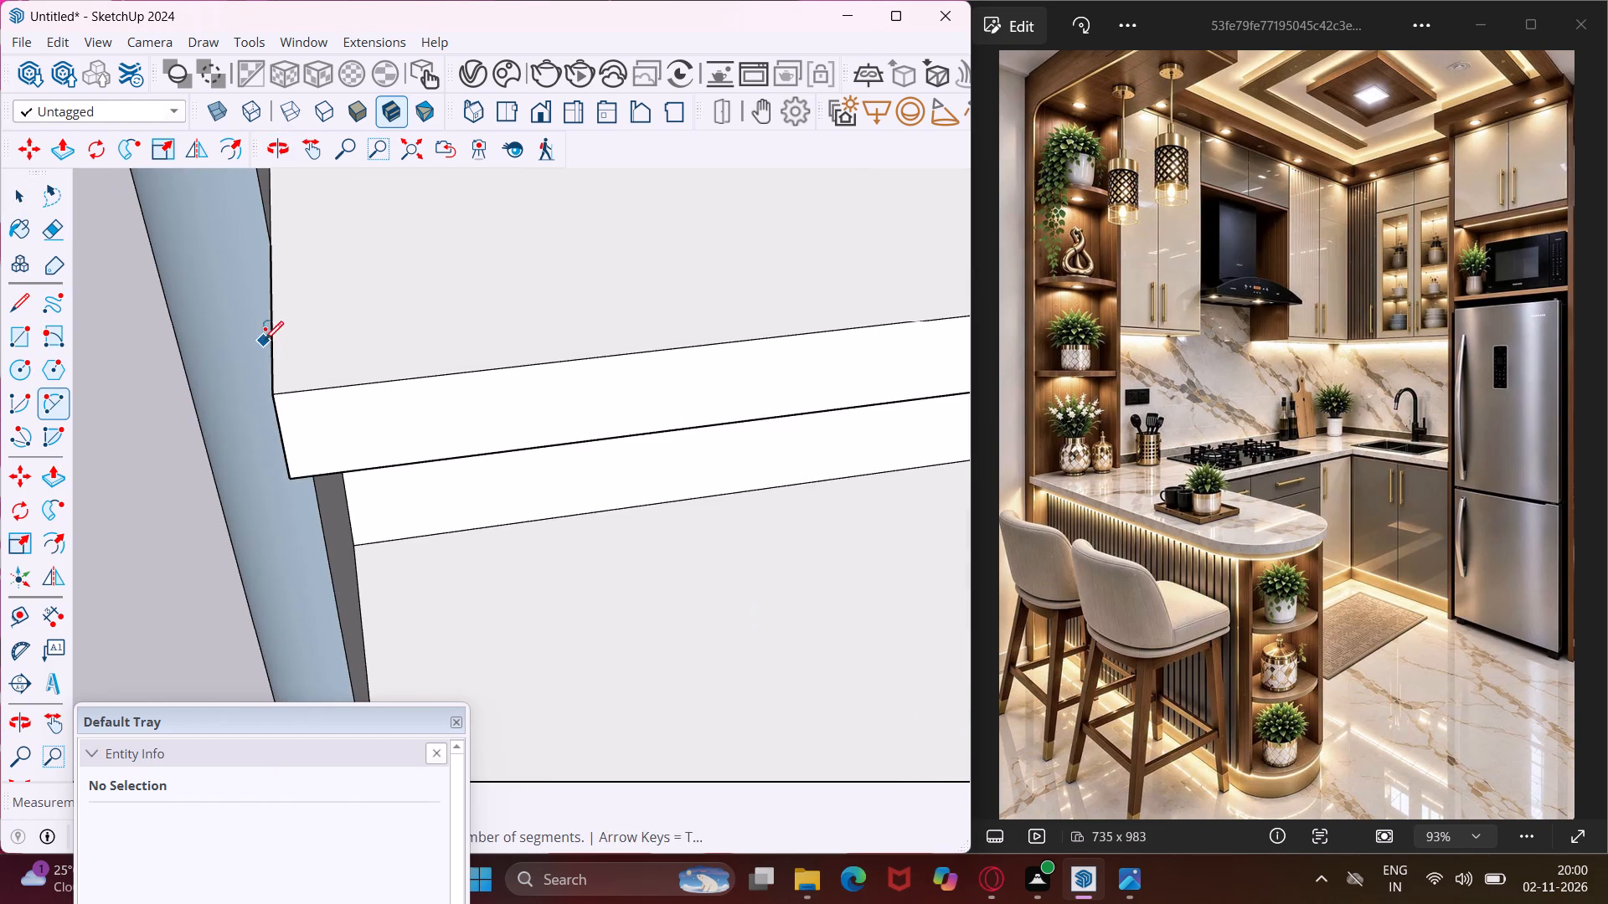
pyautogui.moveTo(301, 295); pyautogui.dragTo(245, 320, button='middle')
pyautogui.scroll(-3, 244, 321)
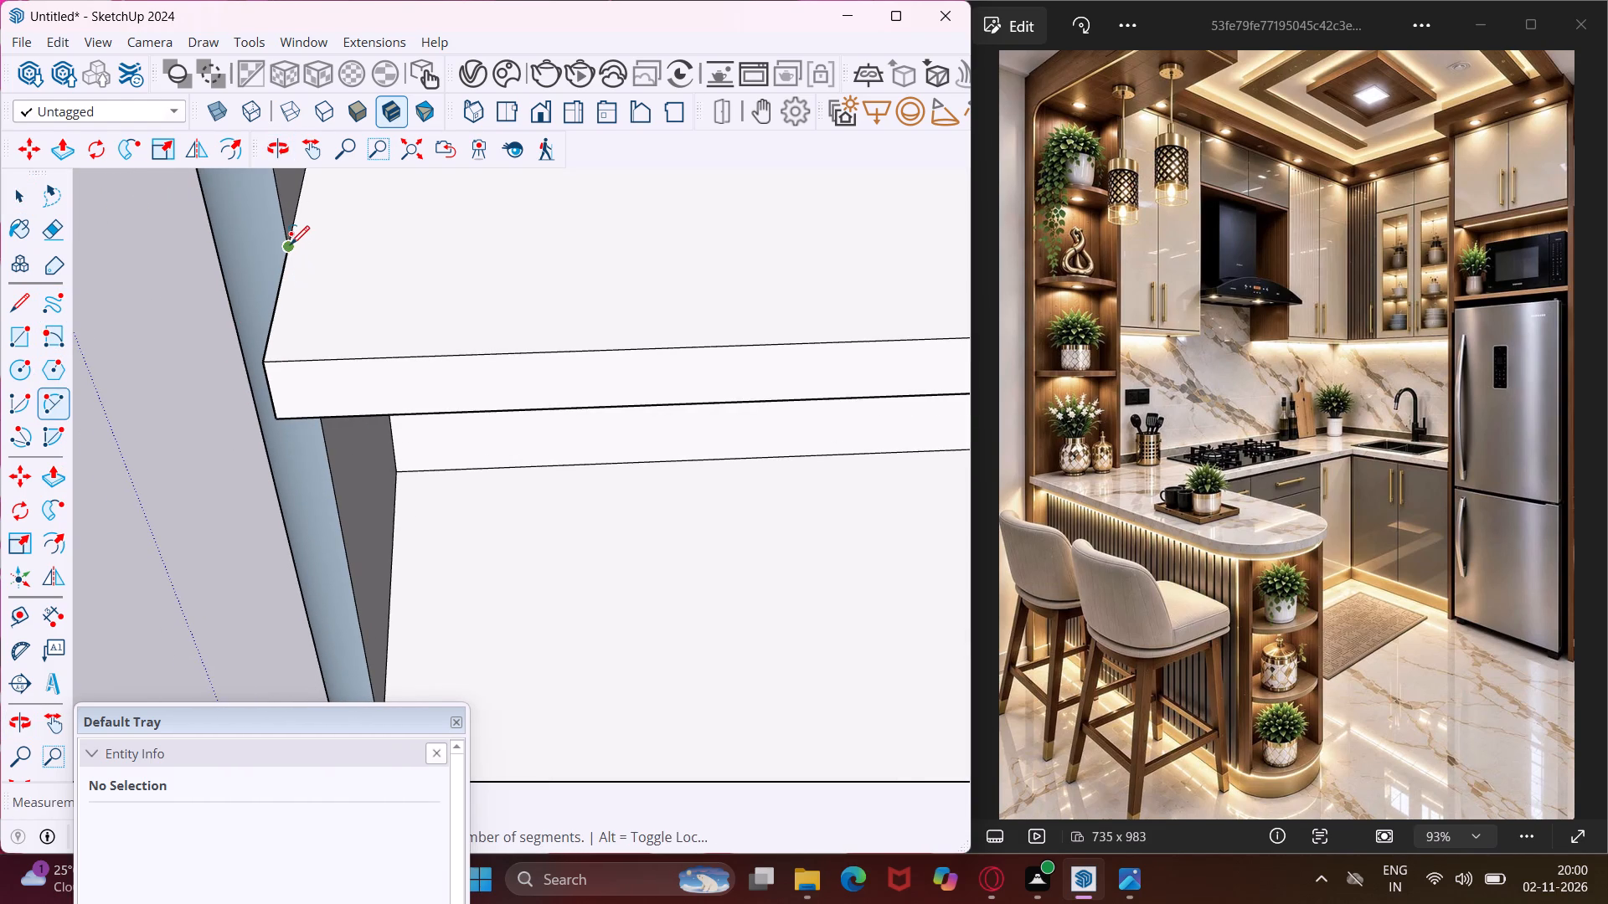
pyautogui.click(292, 242)
pyautogui.scroll(-7, 307, 247)
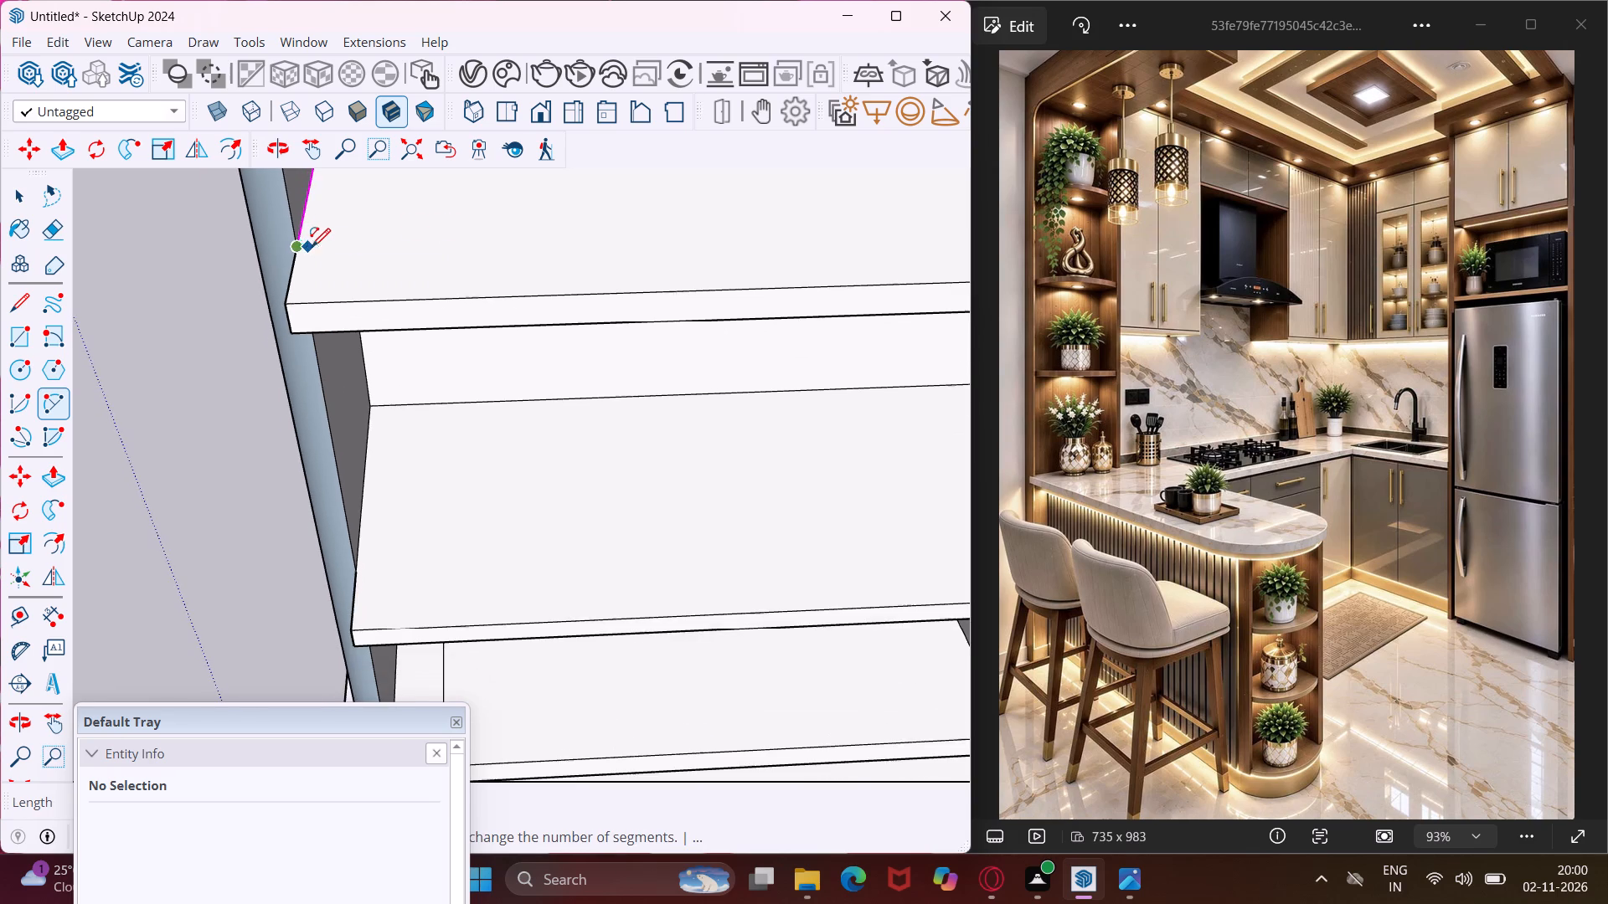
pyautogui.scroll(-9, 485, 242)
pyautogui.scroll(1, 841, 226)
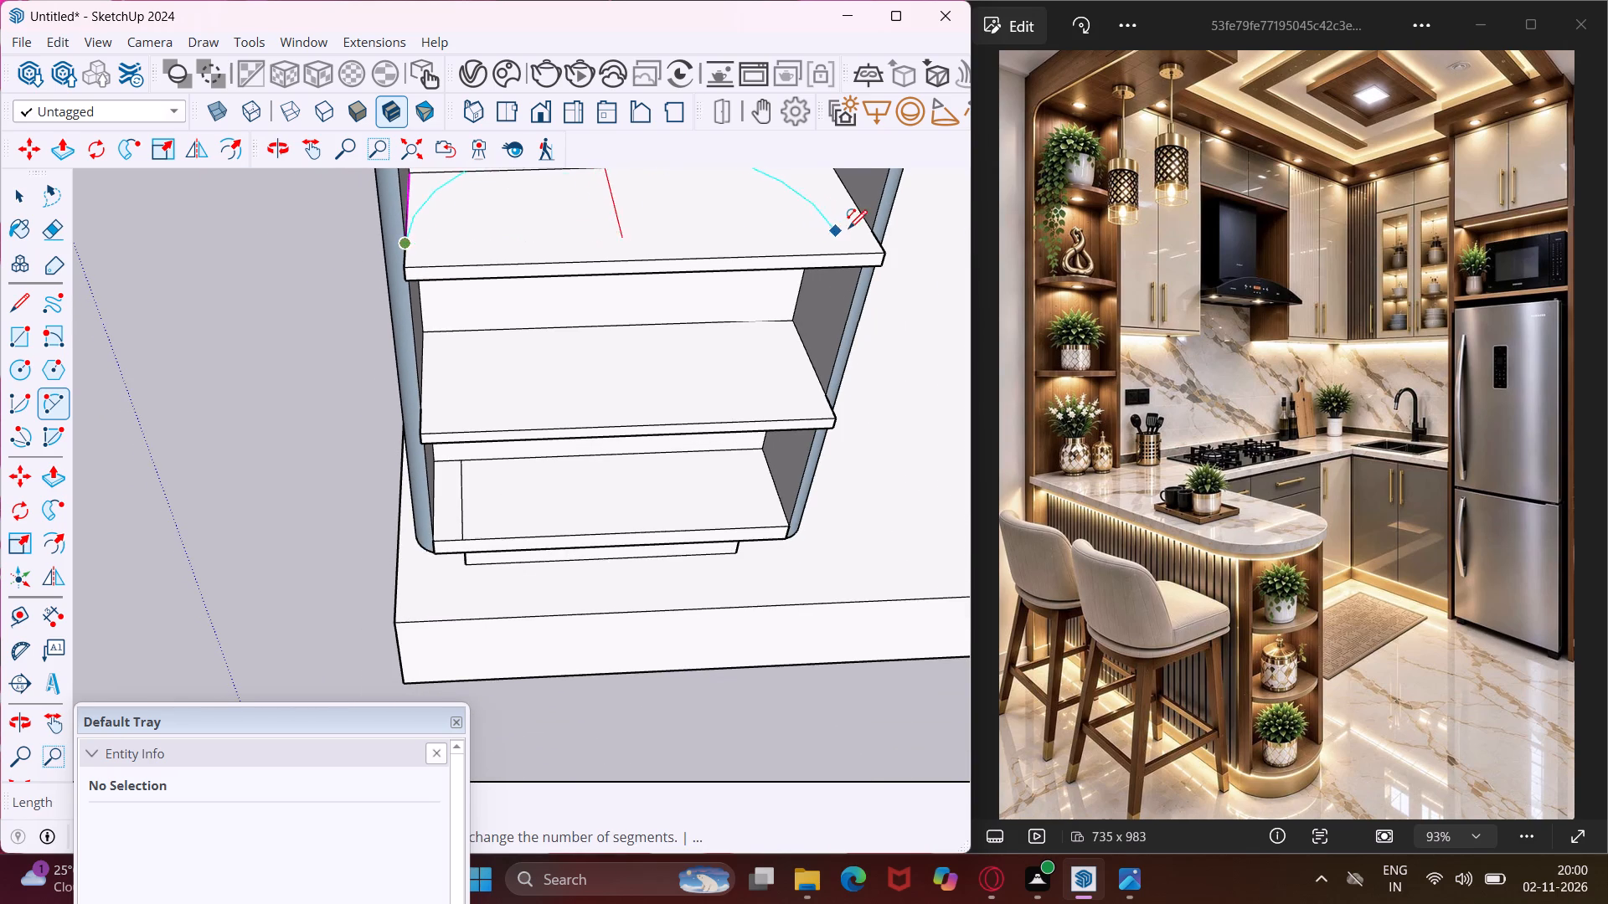
pyautogui.scroll(3, 848, 229)
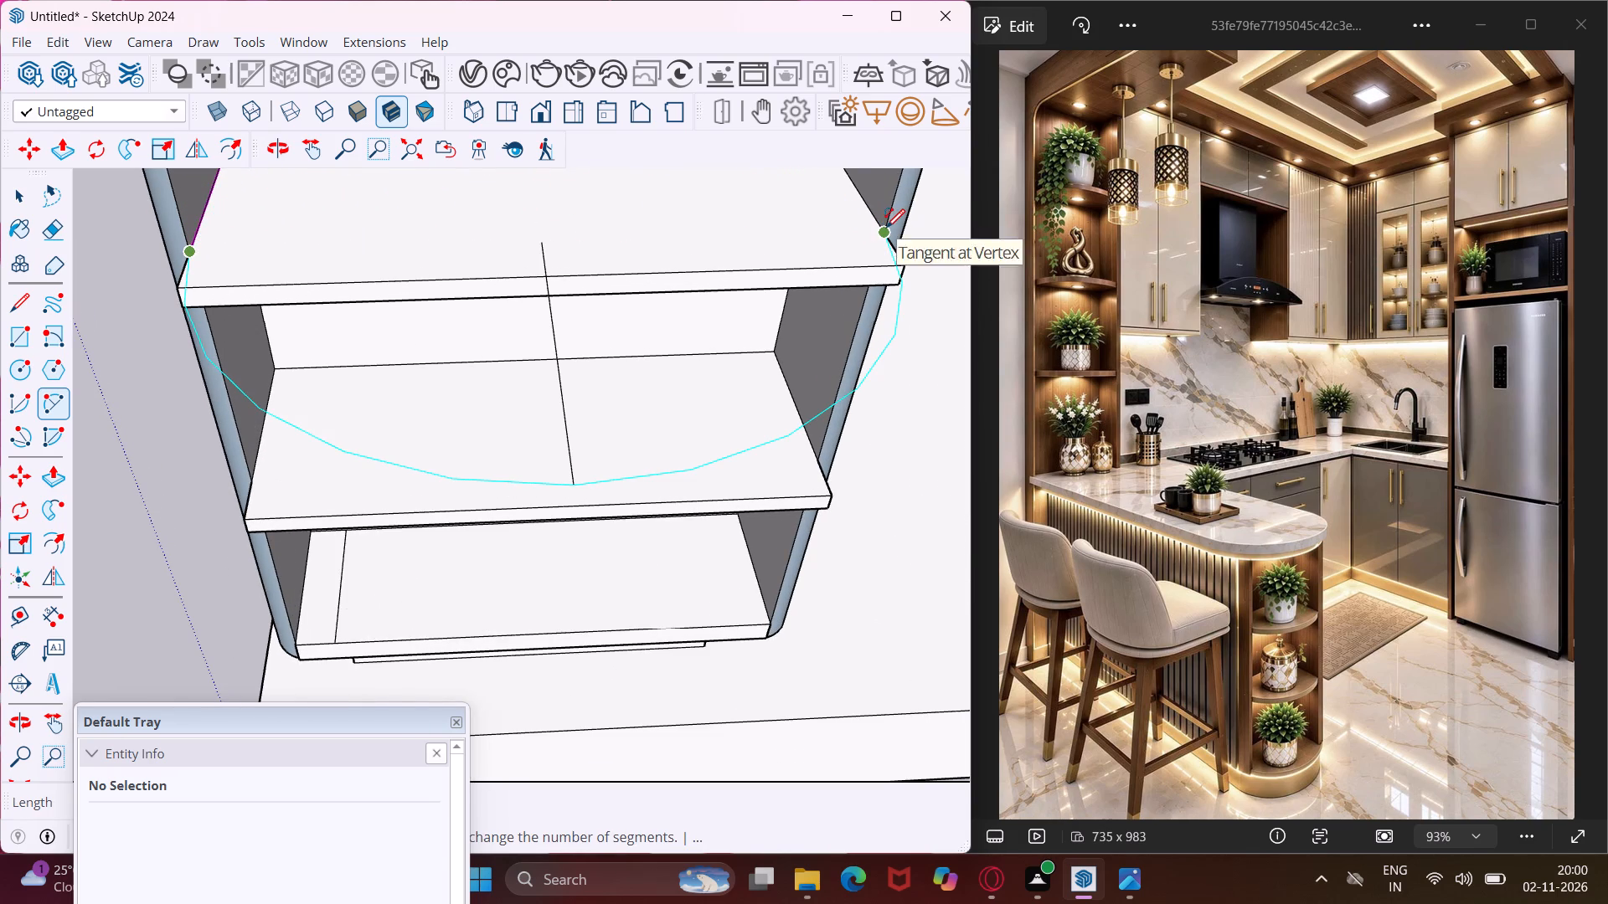
pyautogui.click(886, 228)
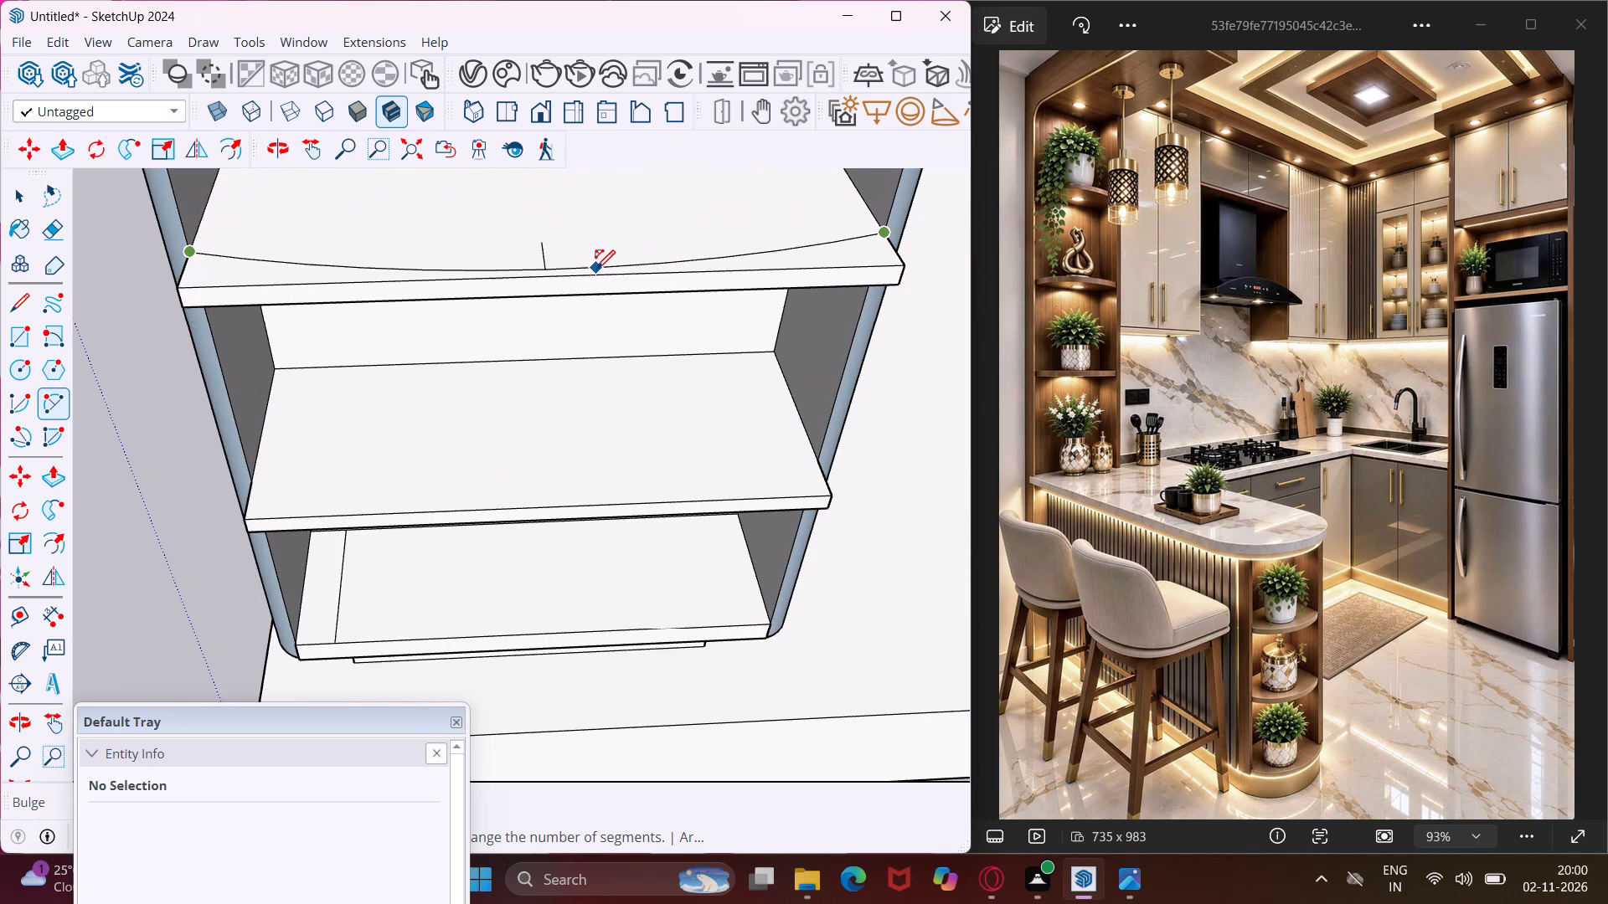
pyautogui.scroll(7, 595, 269)
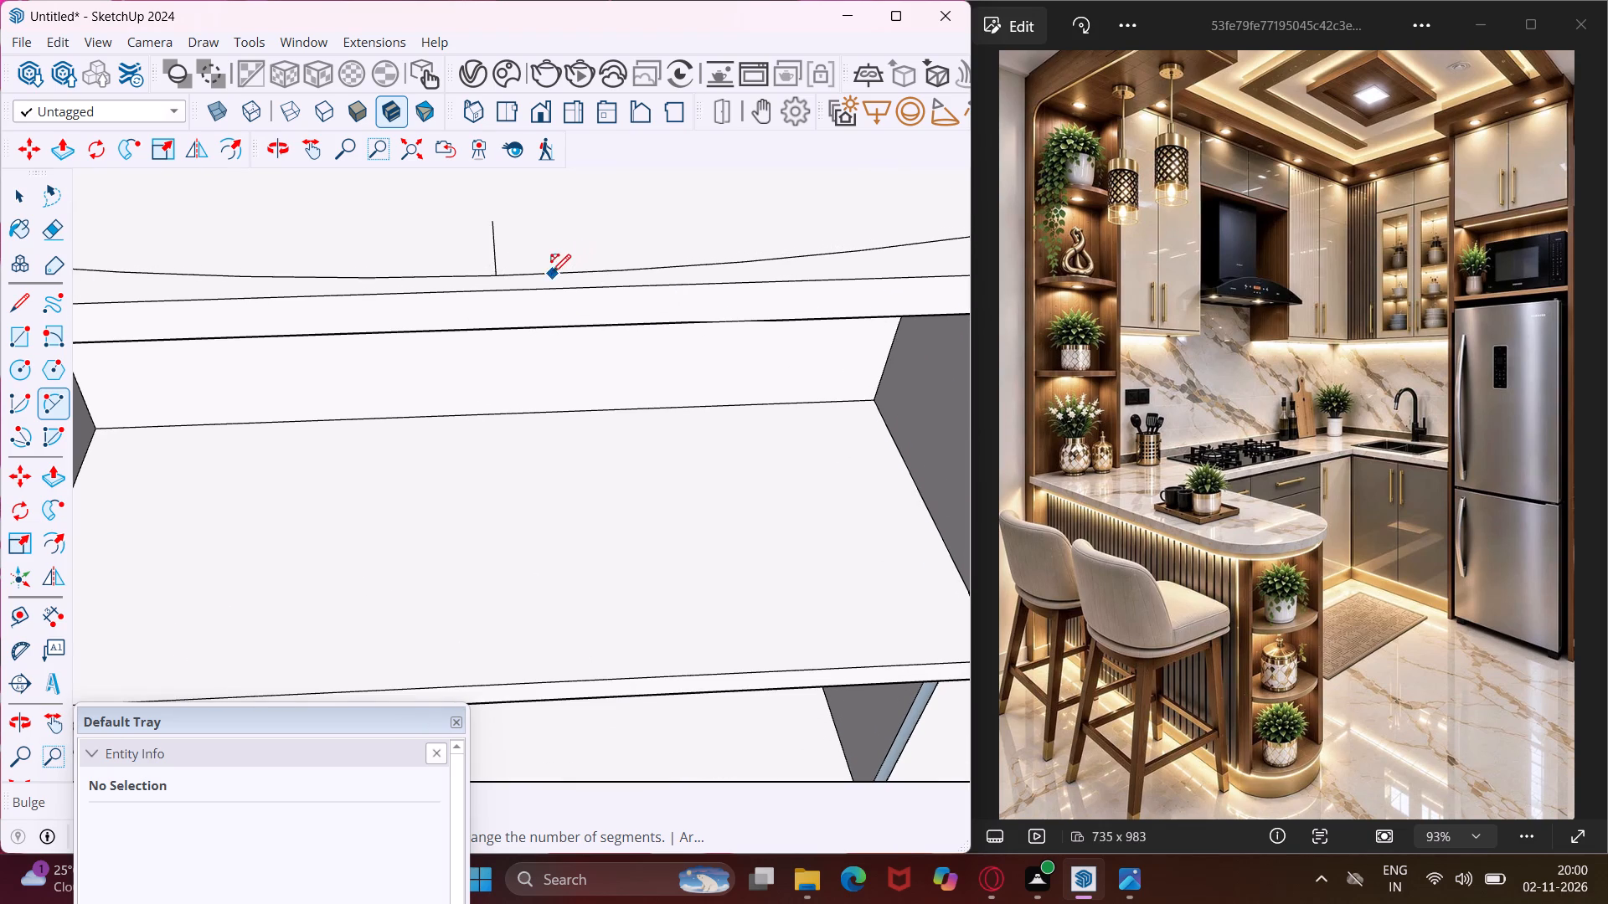
pyautogui.click(537, 288)
pyautogui.scroll(-5, 531, 245)
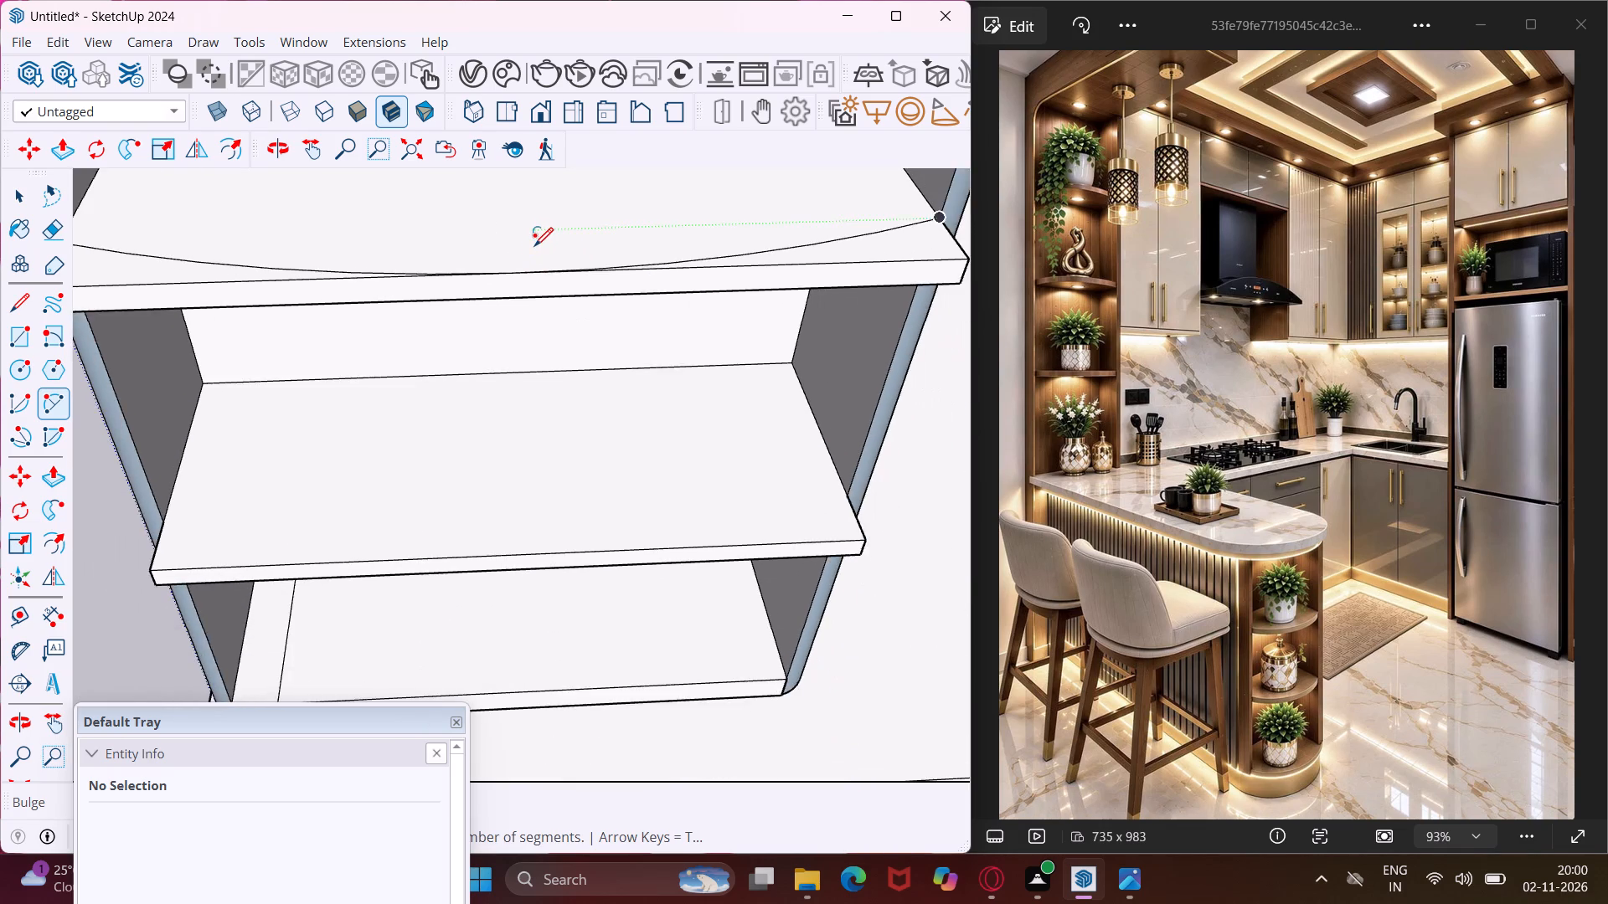
# Draw a two-point arc across the lower shelf's top face between its side panel junctions, bulging out to near the front edge.
pyautogui.scroll(-4, 534, 246)
pyautogui.scroll(3, 269, 419)
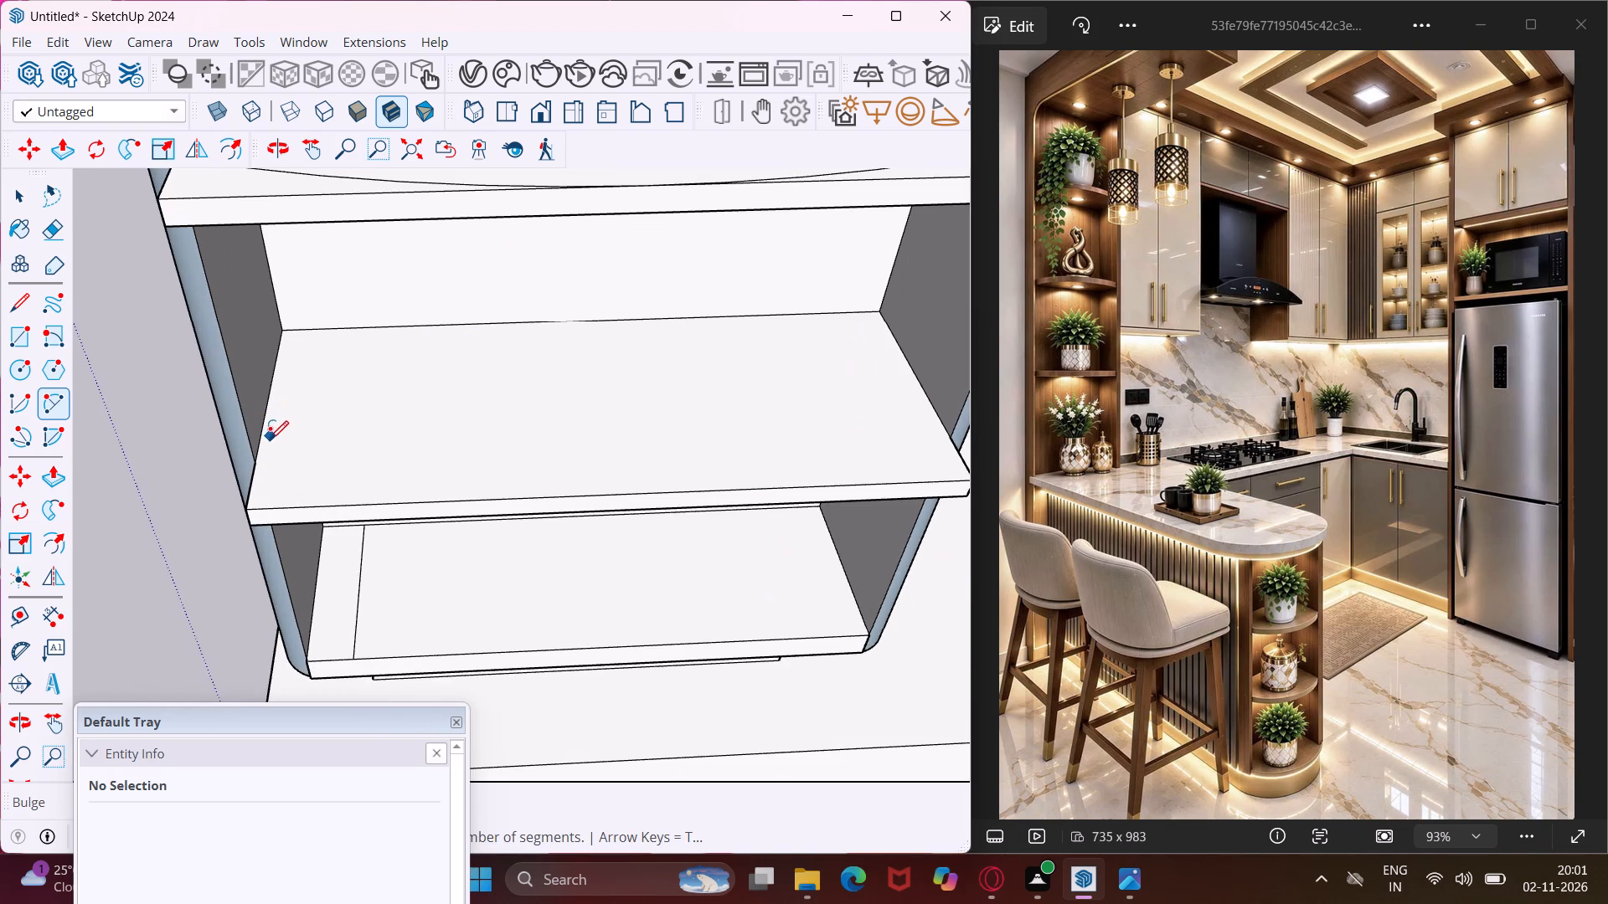
pyautogui.click(258, 455)
pyautogui.scroll(-3, 320, 466)
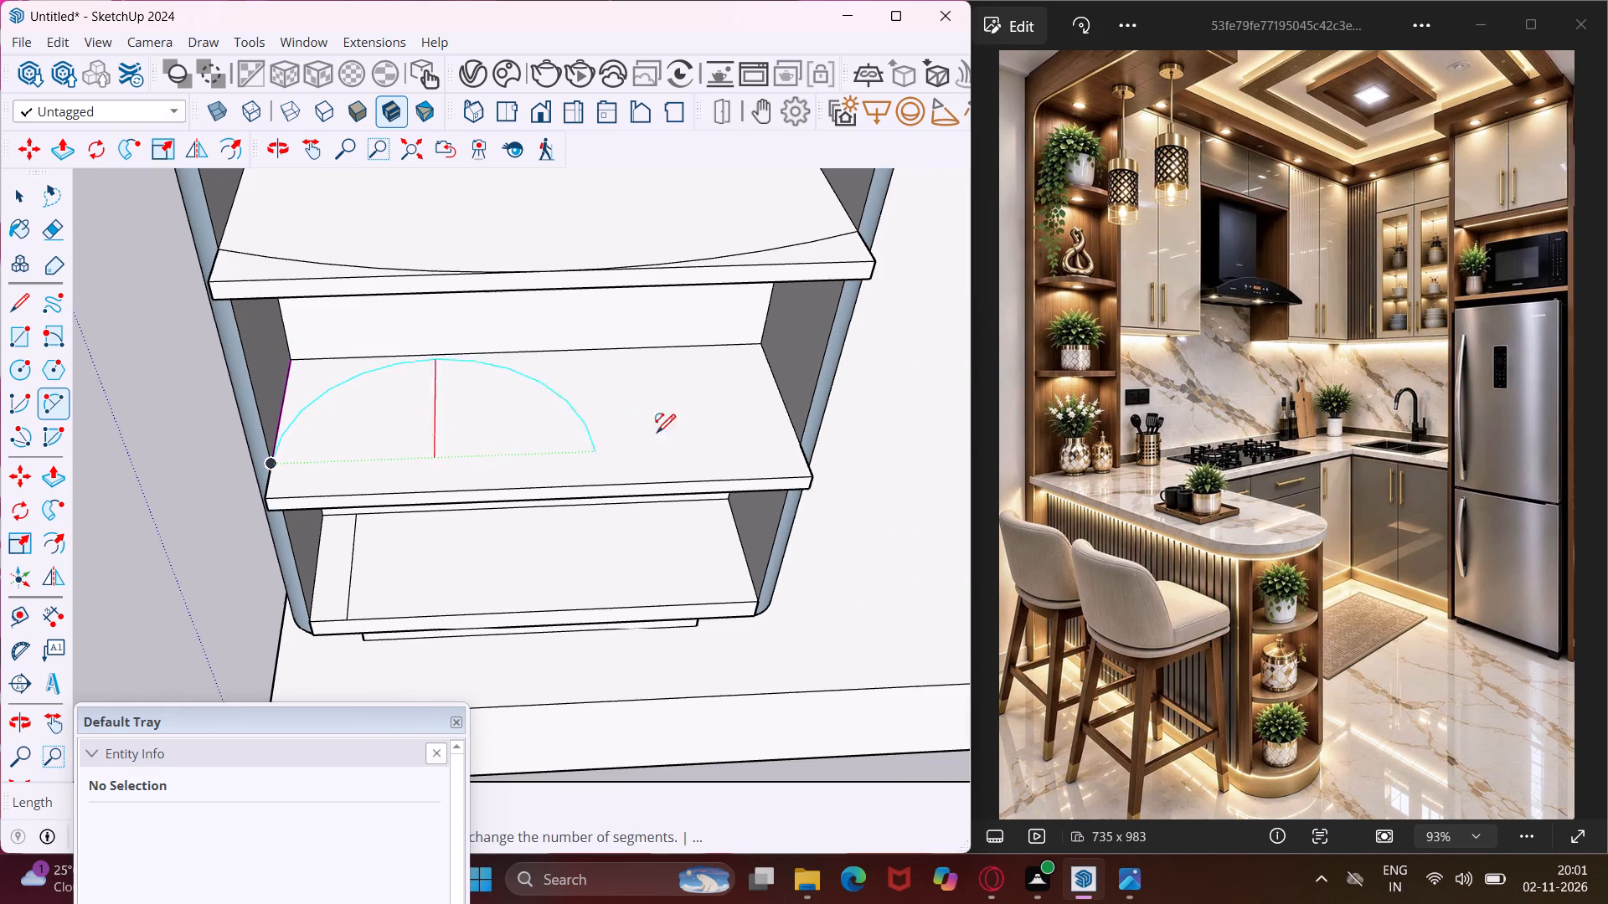
pyautogui.click(794, 447)
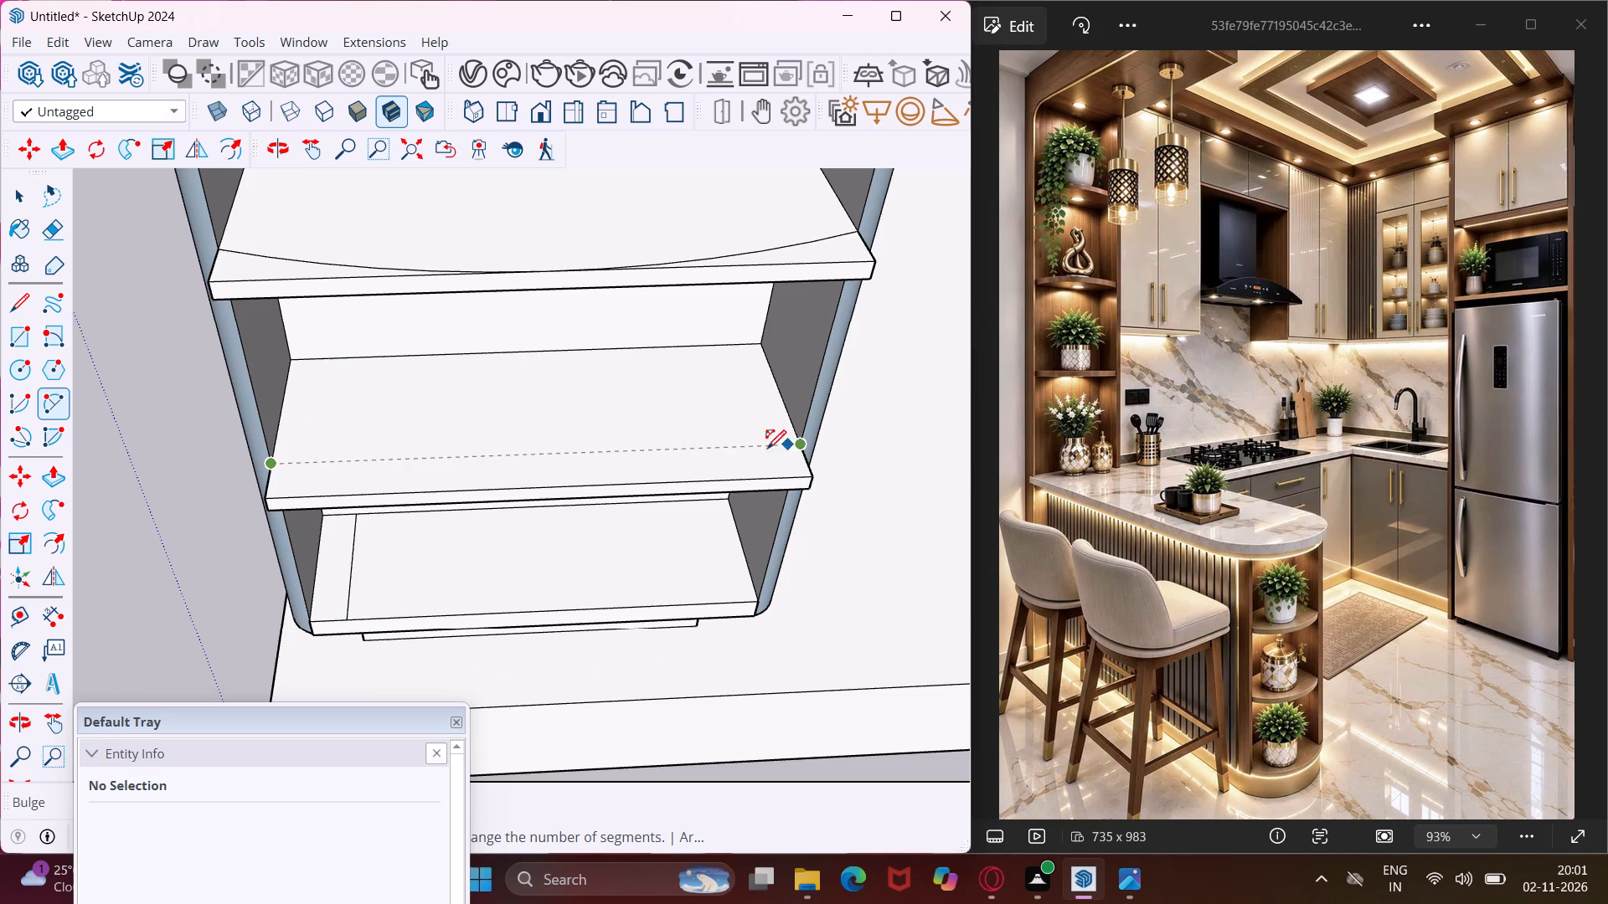
pyautogui.click(549, 484)
pyautogui.press('Escape')
pyautogui.press('space')
# Push both front corner faces outside the lower shelf's arc down through its thickness to leave a curved front.
pyautogui.scroll(7, 298, 483)
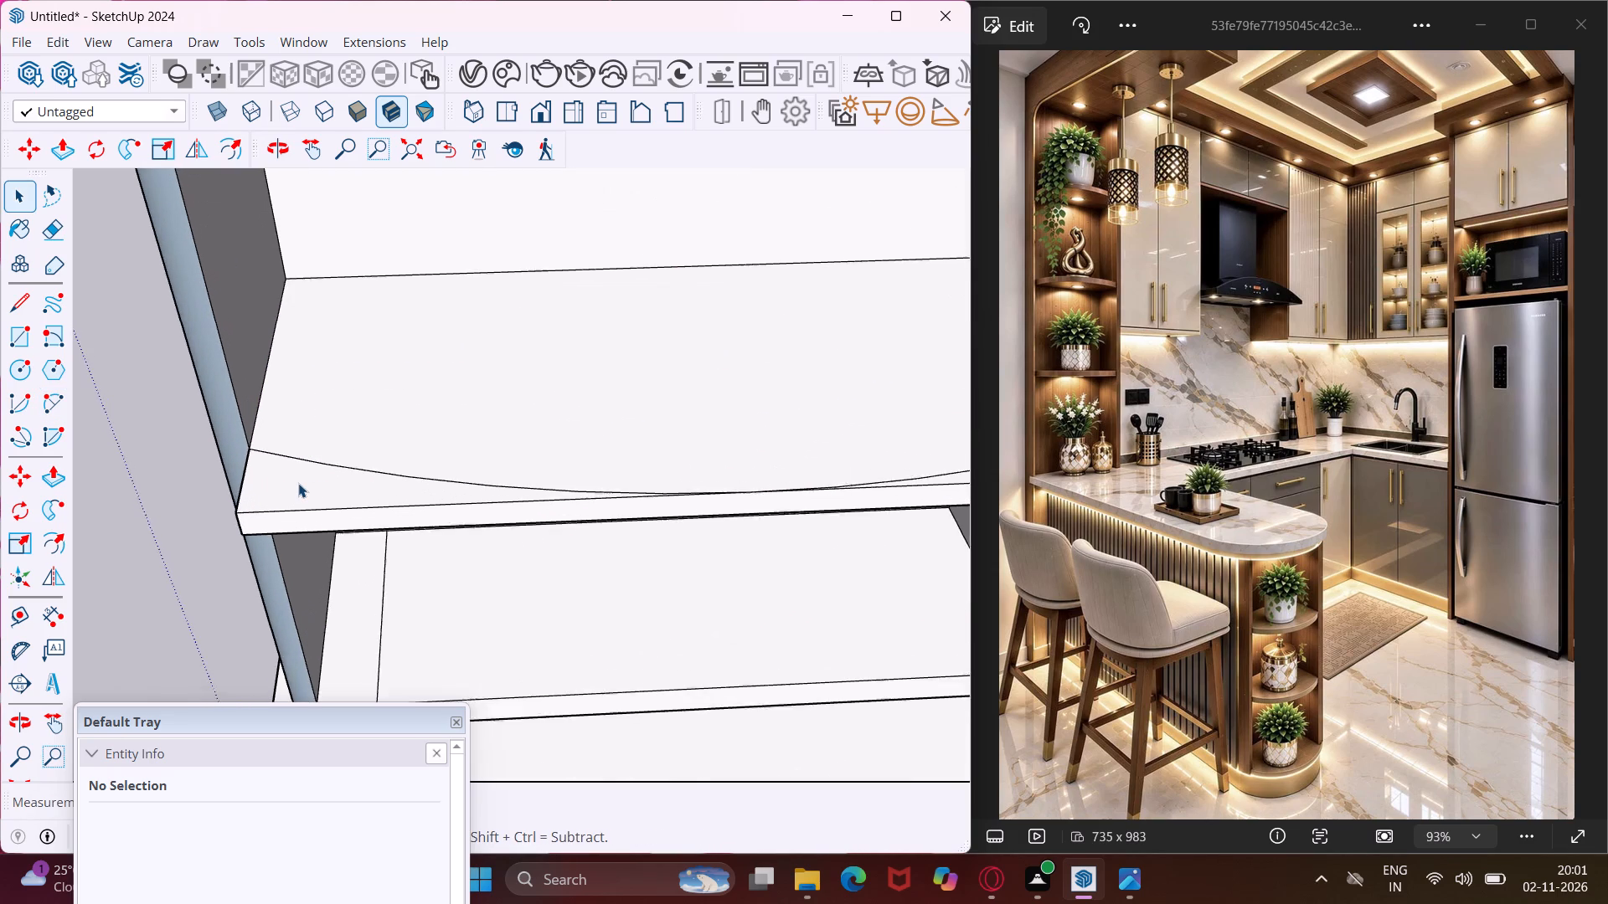
pyautogui.press('p')
pyautogui.click(298, 483)
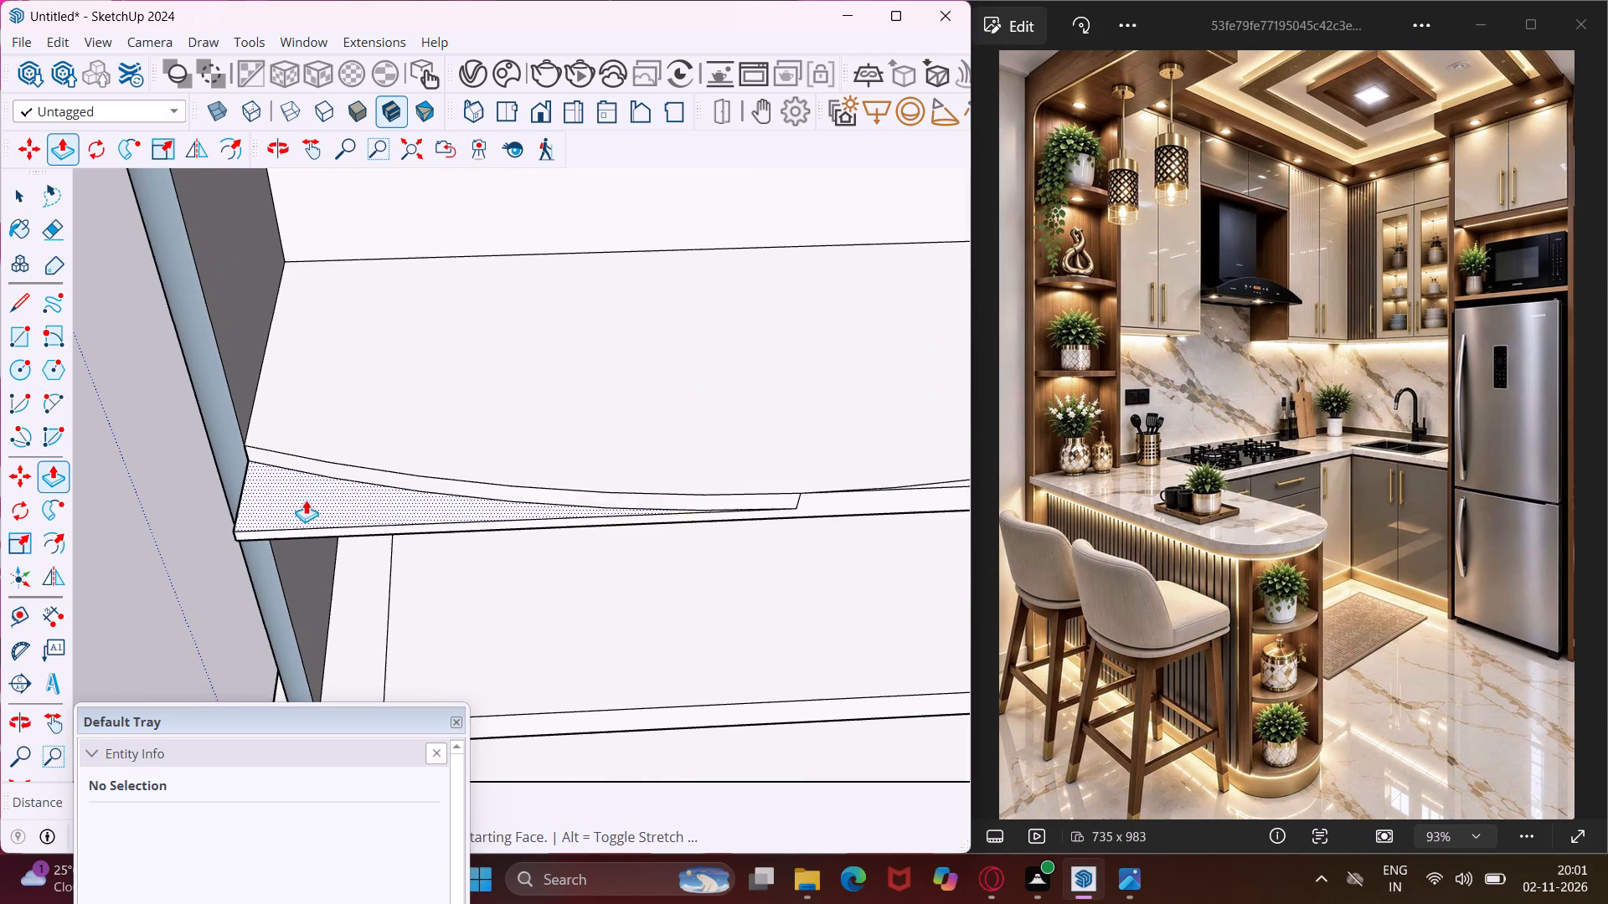
pyautogui.click(322, 533)
pyautogui.scroll(-3, 122, 543)
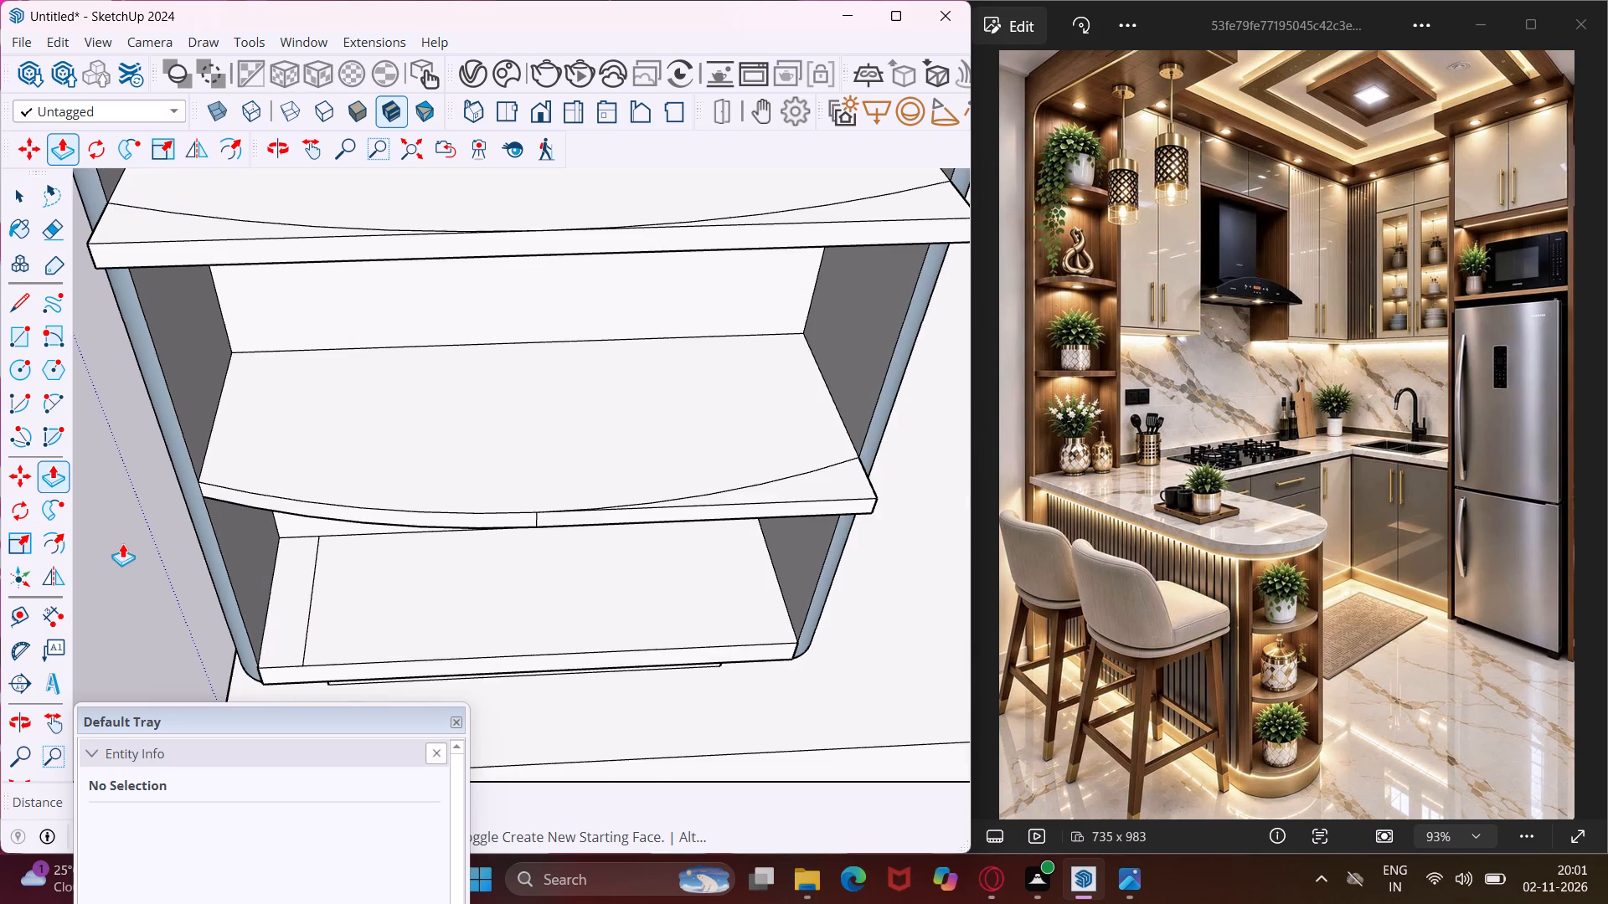
pyautogui.scroll(6, 724, 490)
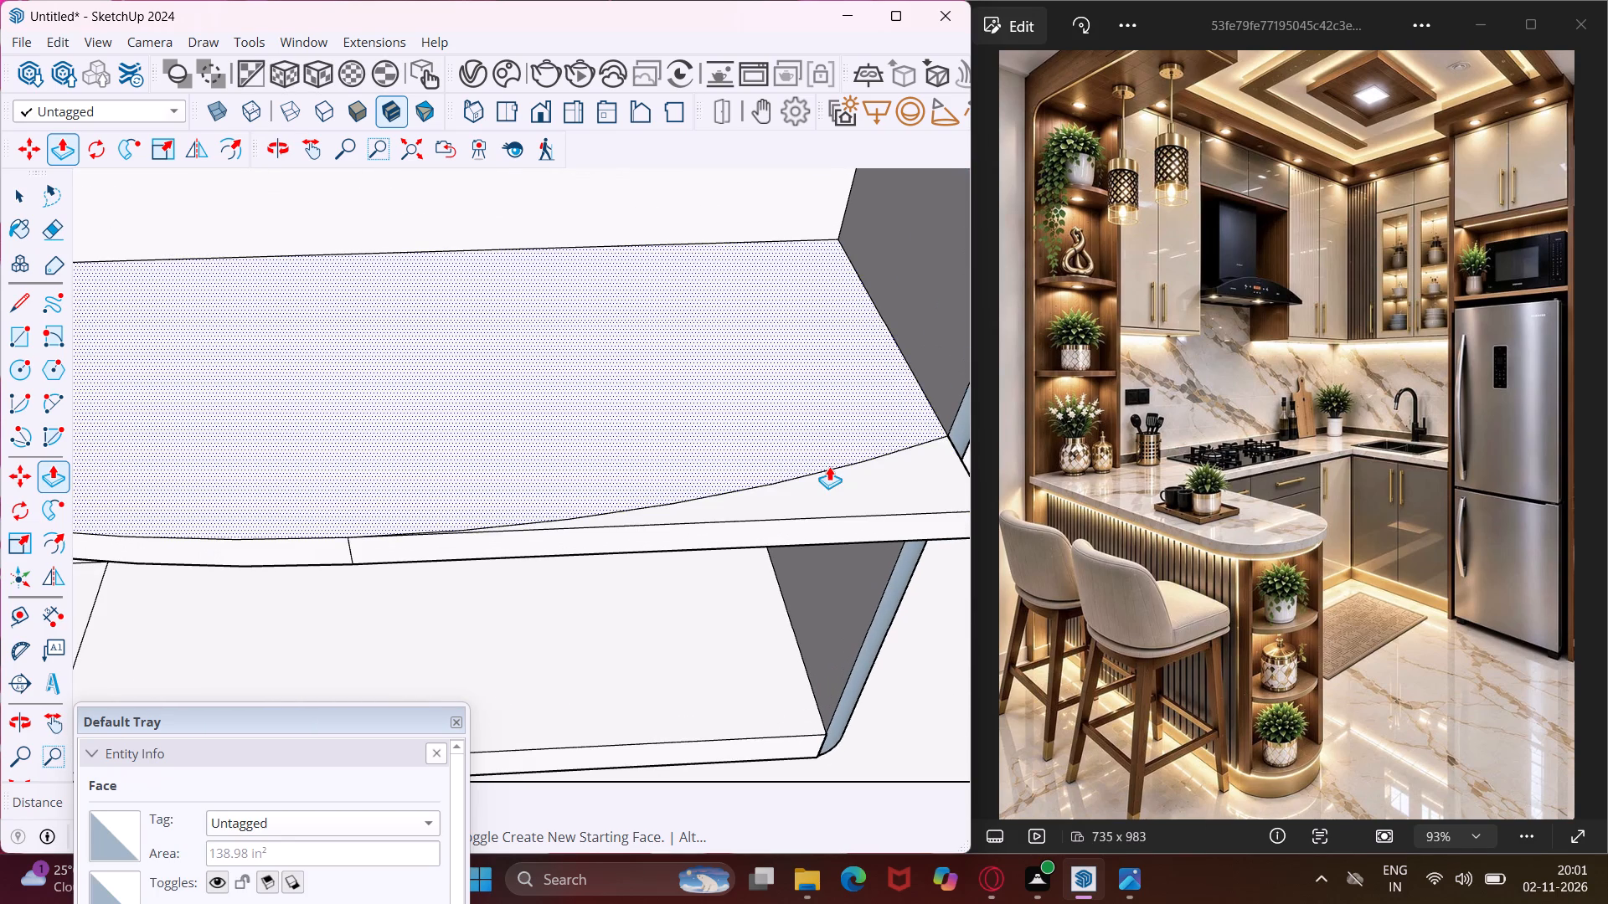
pyautogui.scroll(1, 829, 466)
pyautogui.click(842, 492)
pyautogui.click(832, 557)
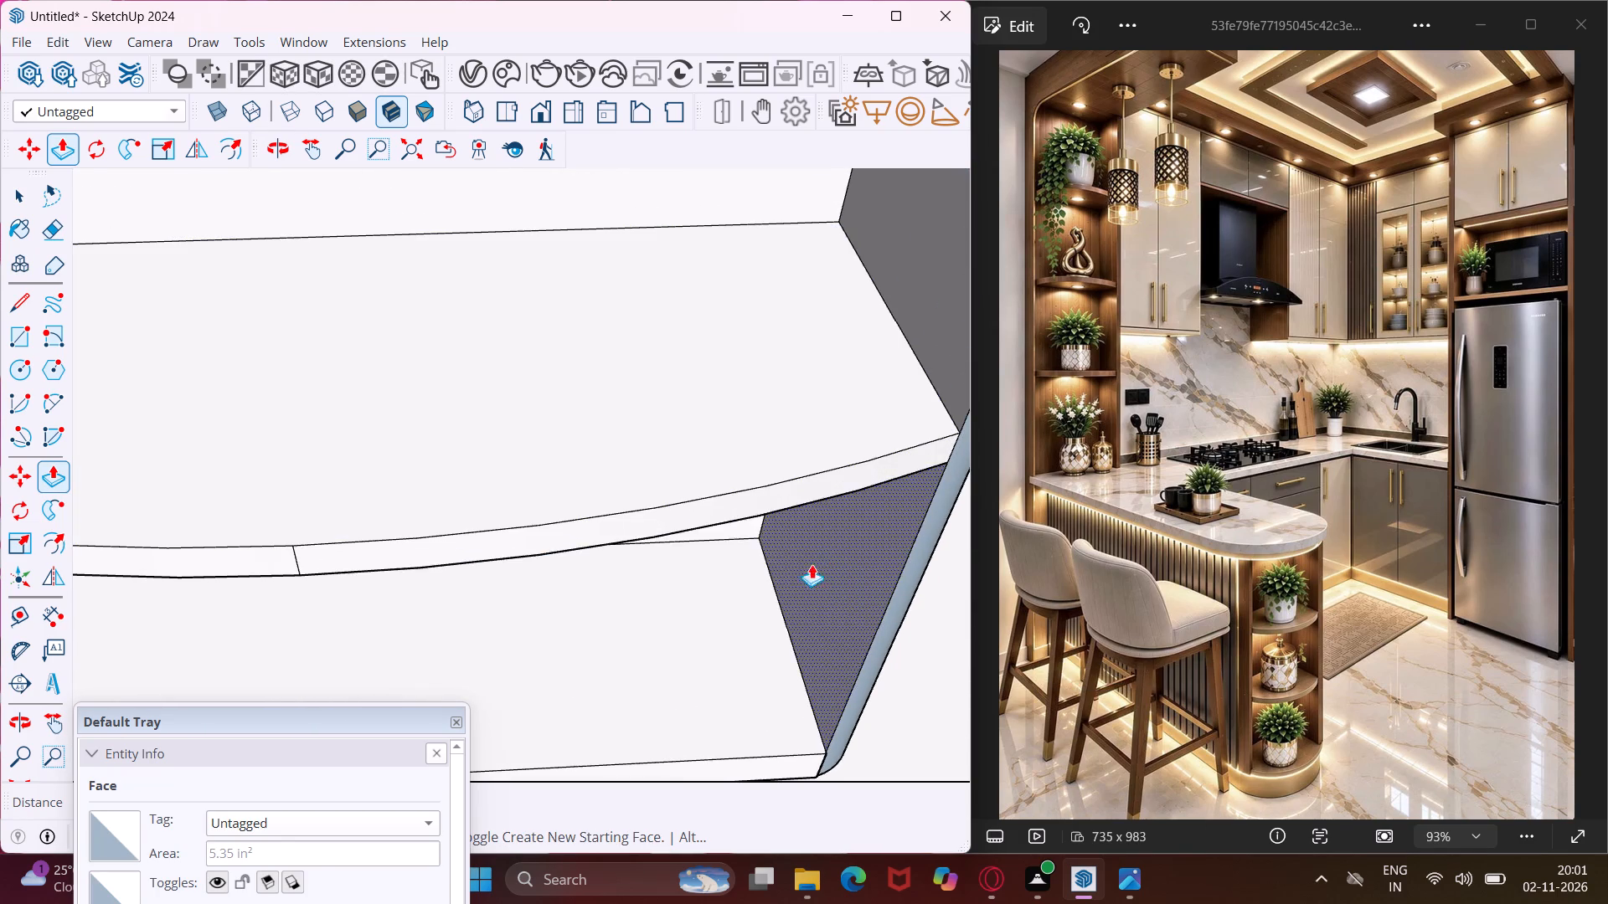
# Push the waste face outside the upper shelf's arc down through its thickness to curve its front.
pyautogui.scroll(-9, 660, 599)
pyautogui.scroll(7, 750, 443)
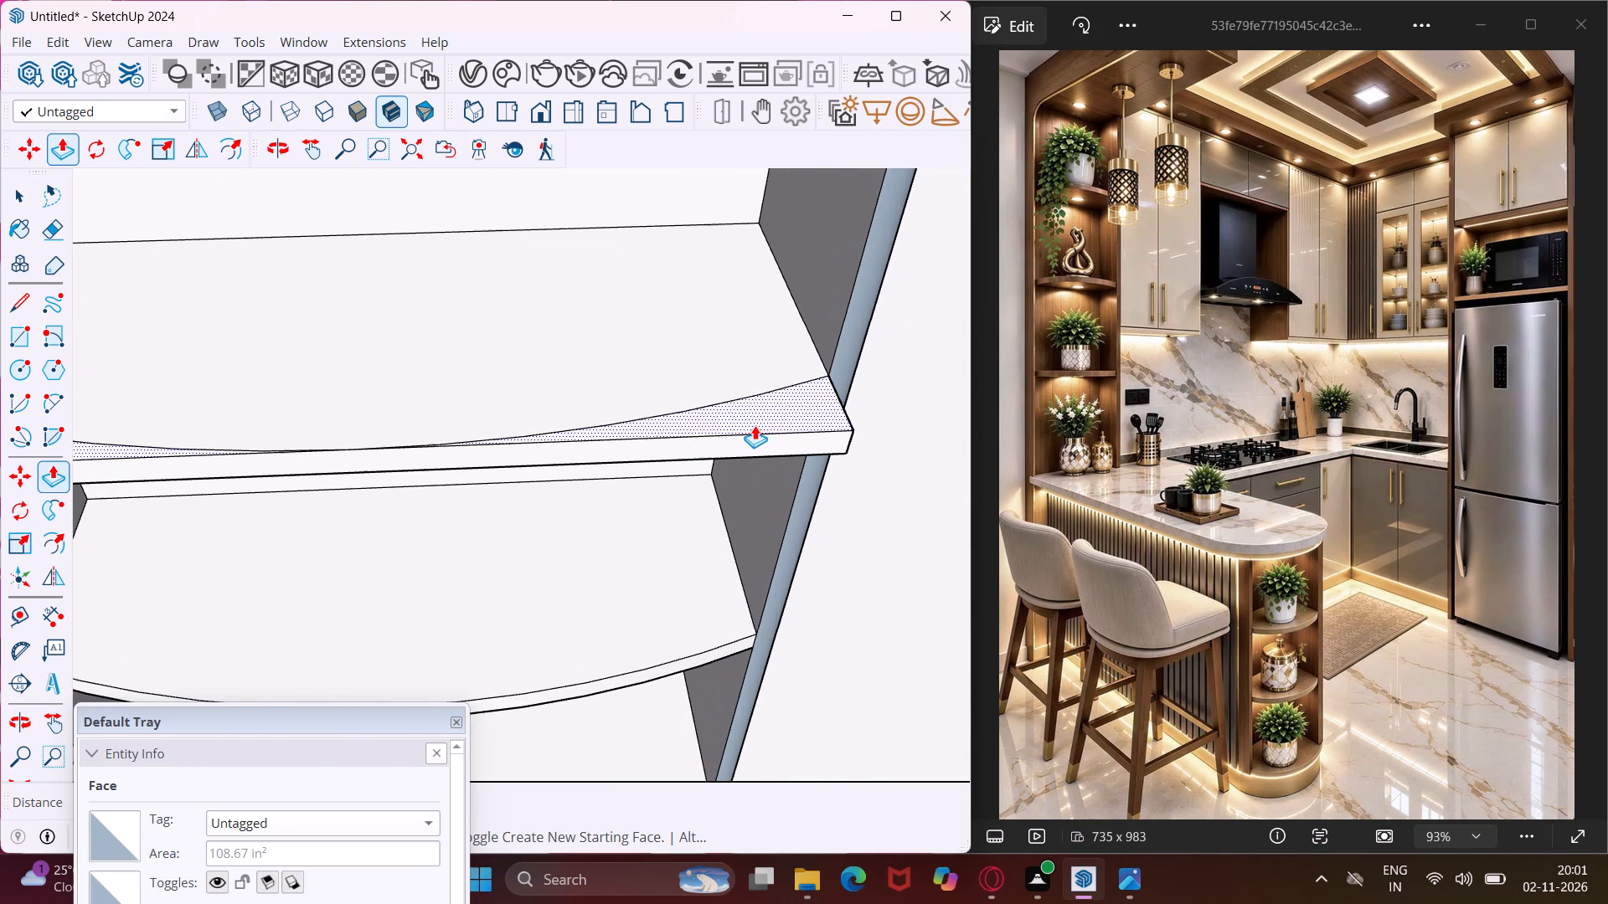
pyautogui.click(755, 425)
pyautogui.click(763, 453)
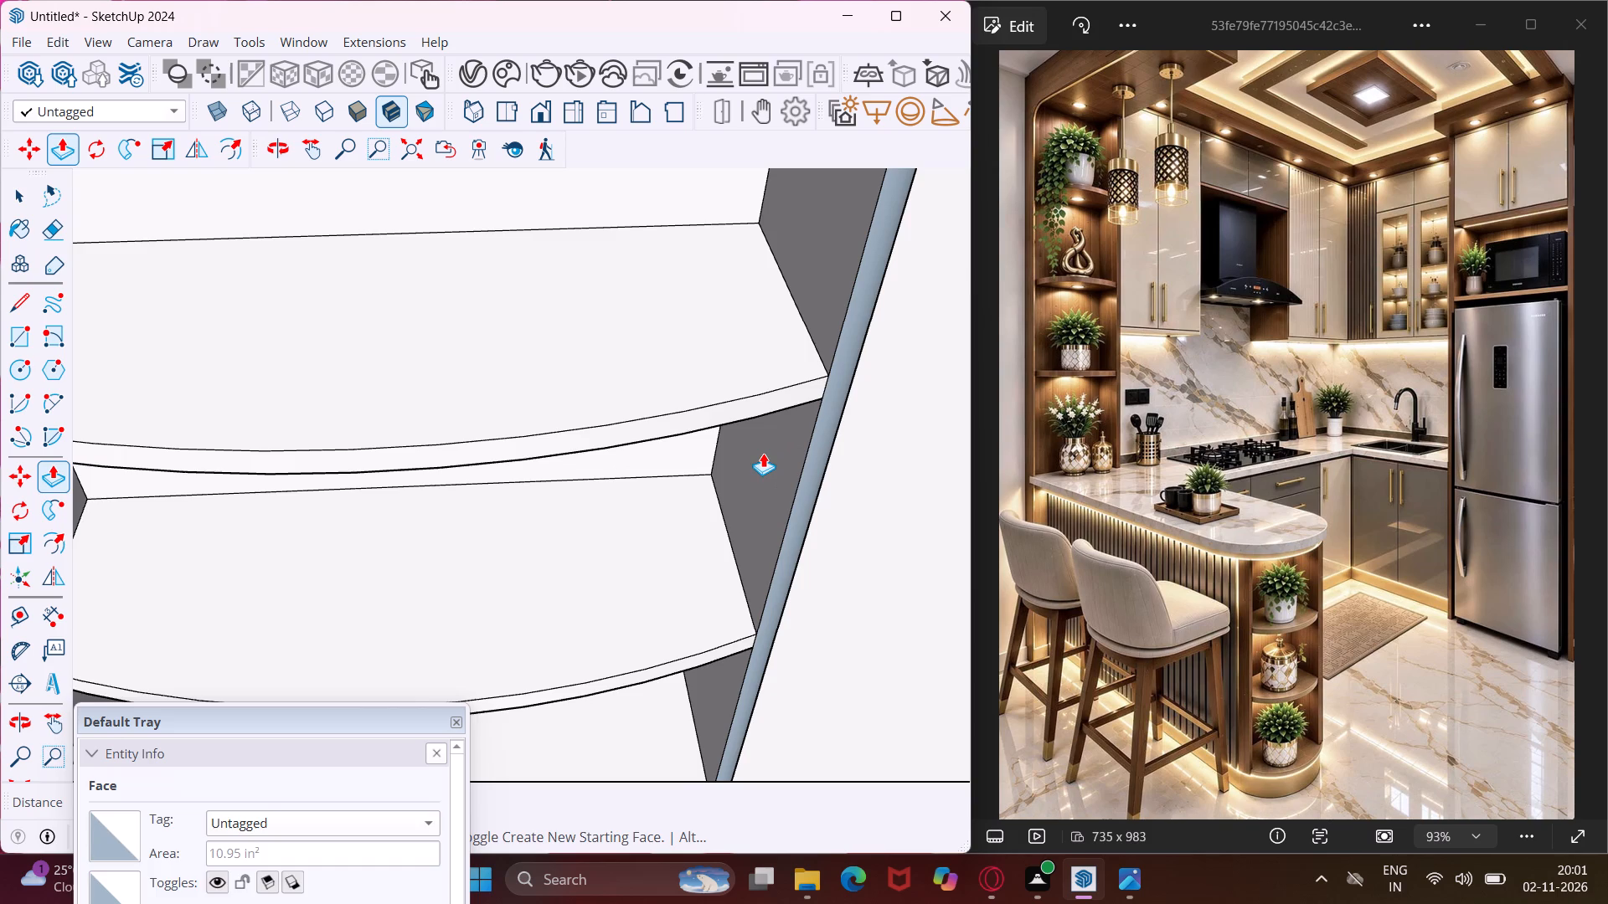
pyautogui.scroll(-9, 760, 430)
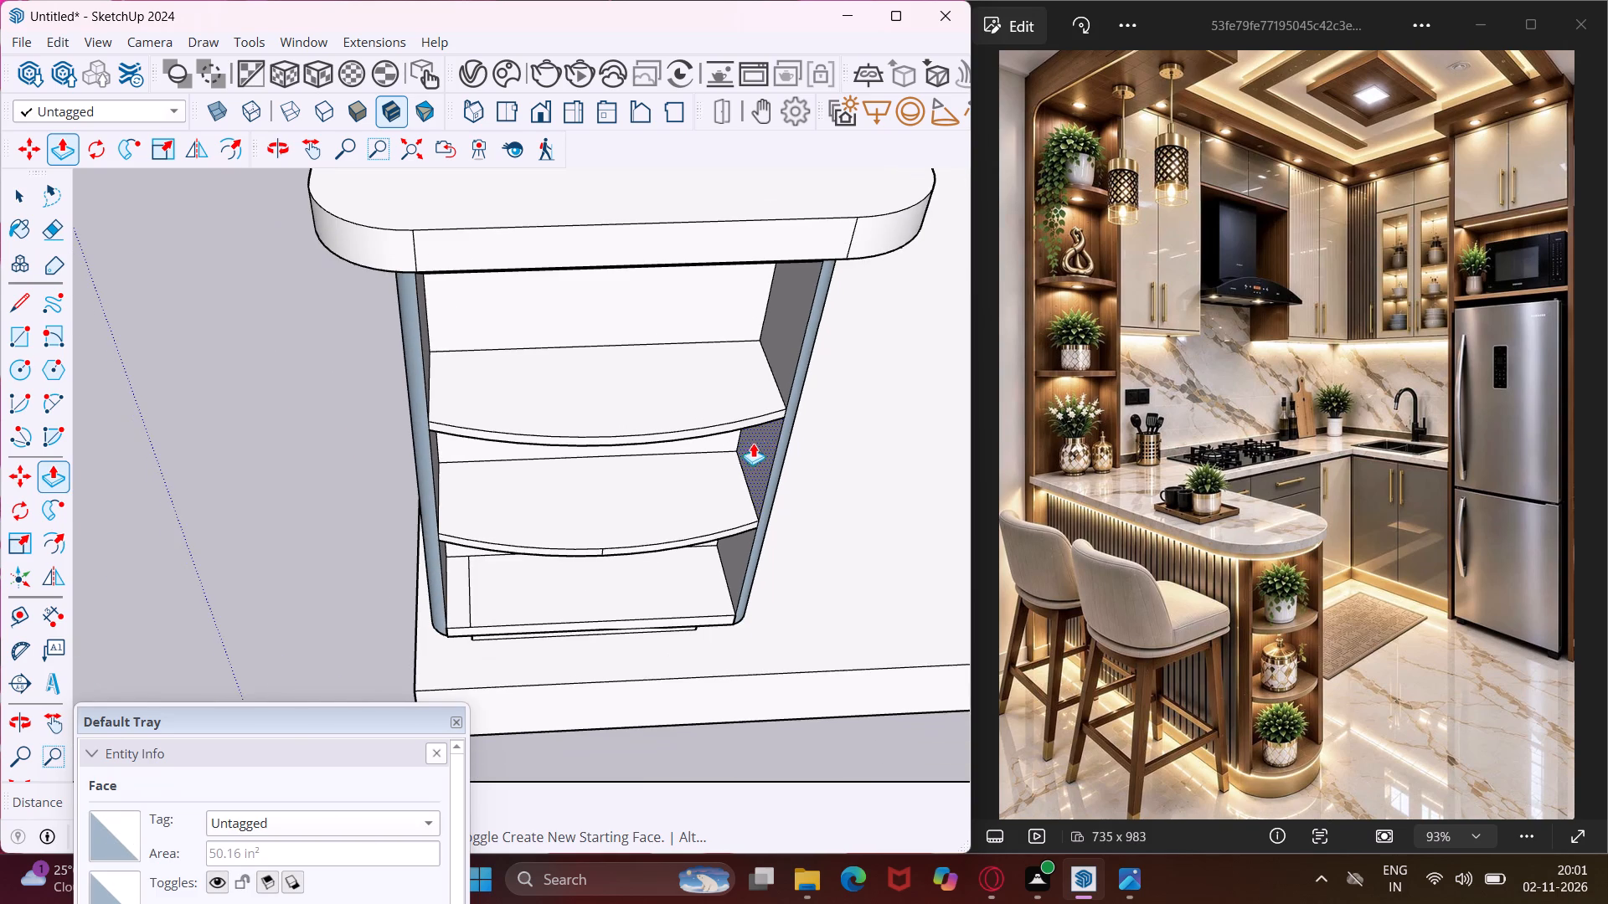
pyautogui.press('Escape')
pyautogui.press('space')
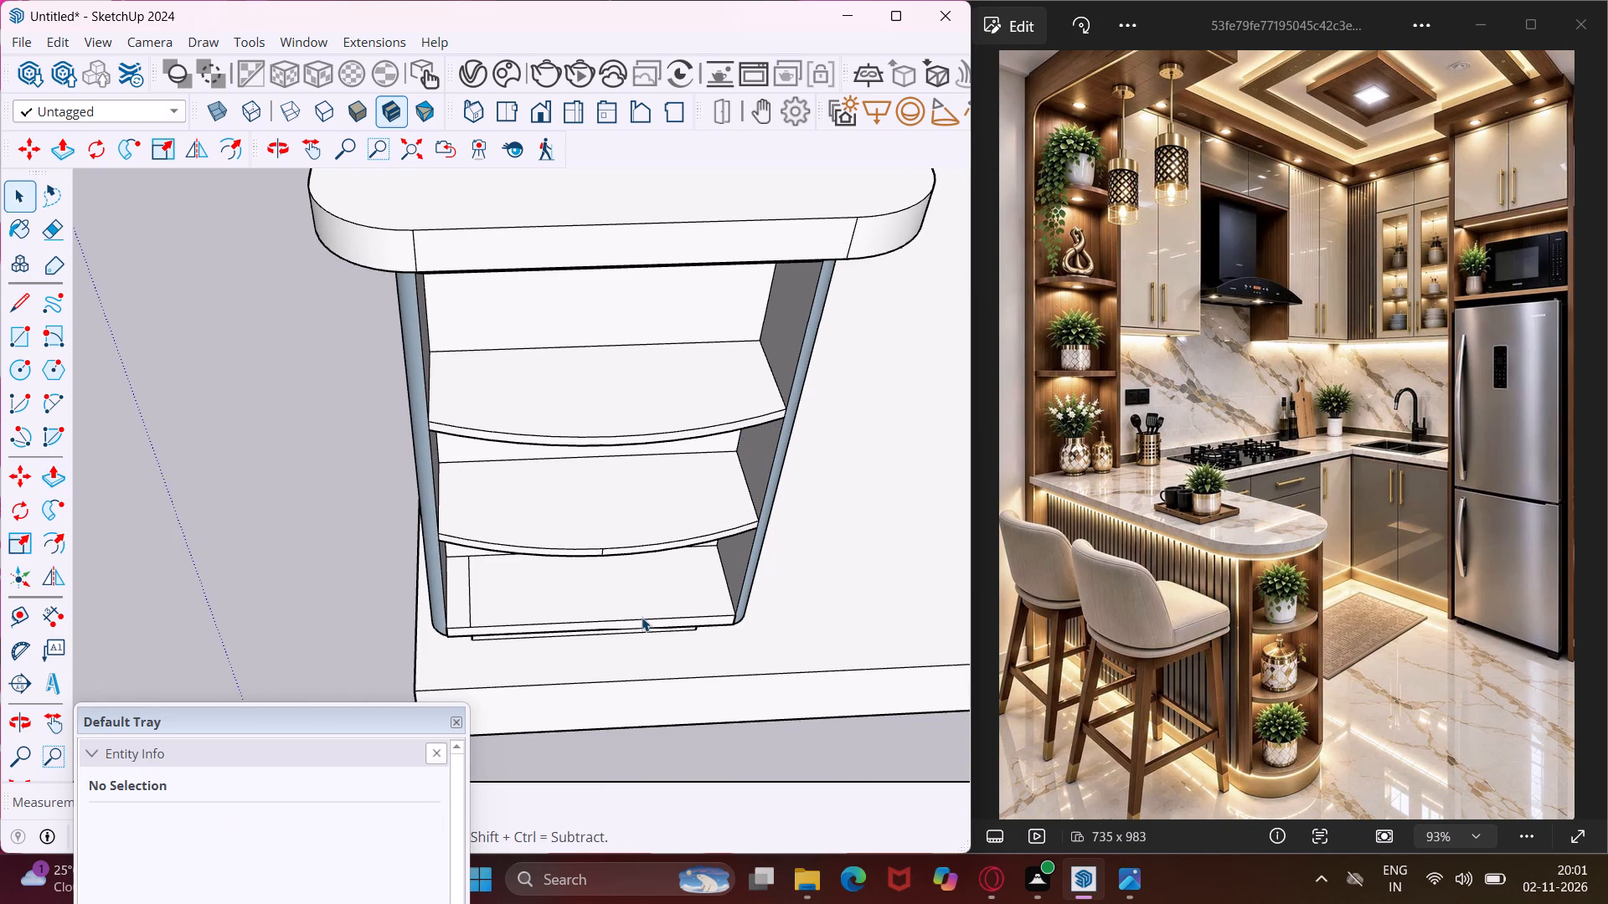
# Pull the bottom panel's front face forward to align with the front endpoint on the lower shelf's curved edge.
pyautogui.moveTo(642, 617); pyautogui.dragTo(659, 434, button='middle')
pyautogui.scroll(-4, 659, 434)
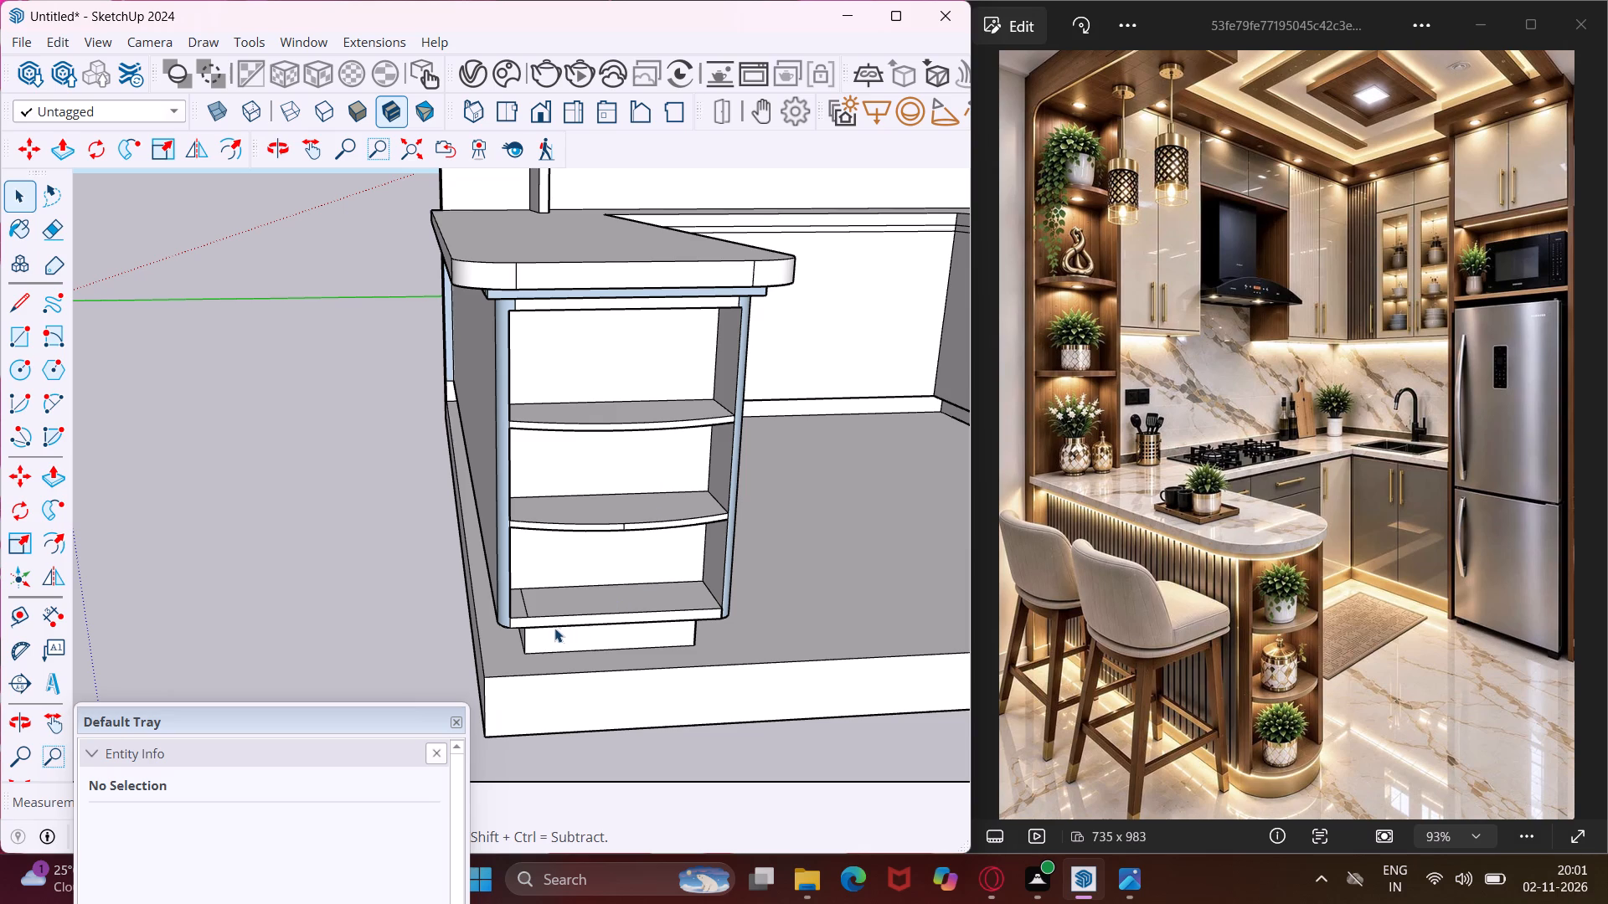
pyautogui.scroll(9, 553, 628)
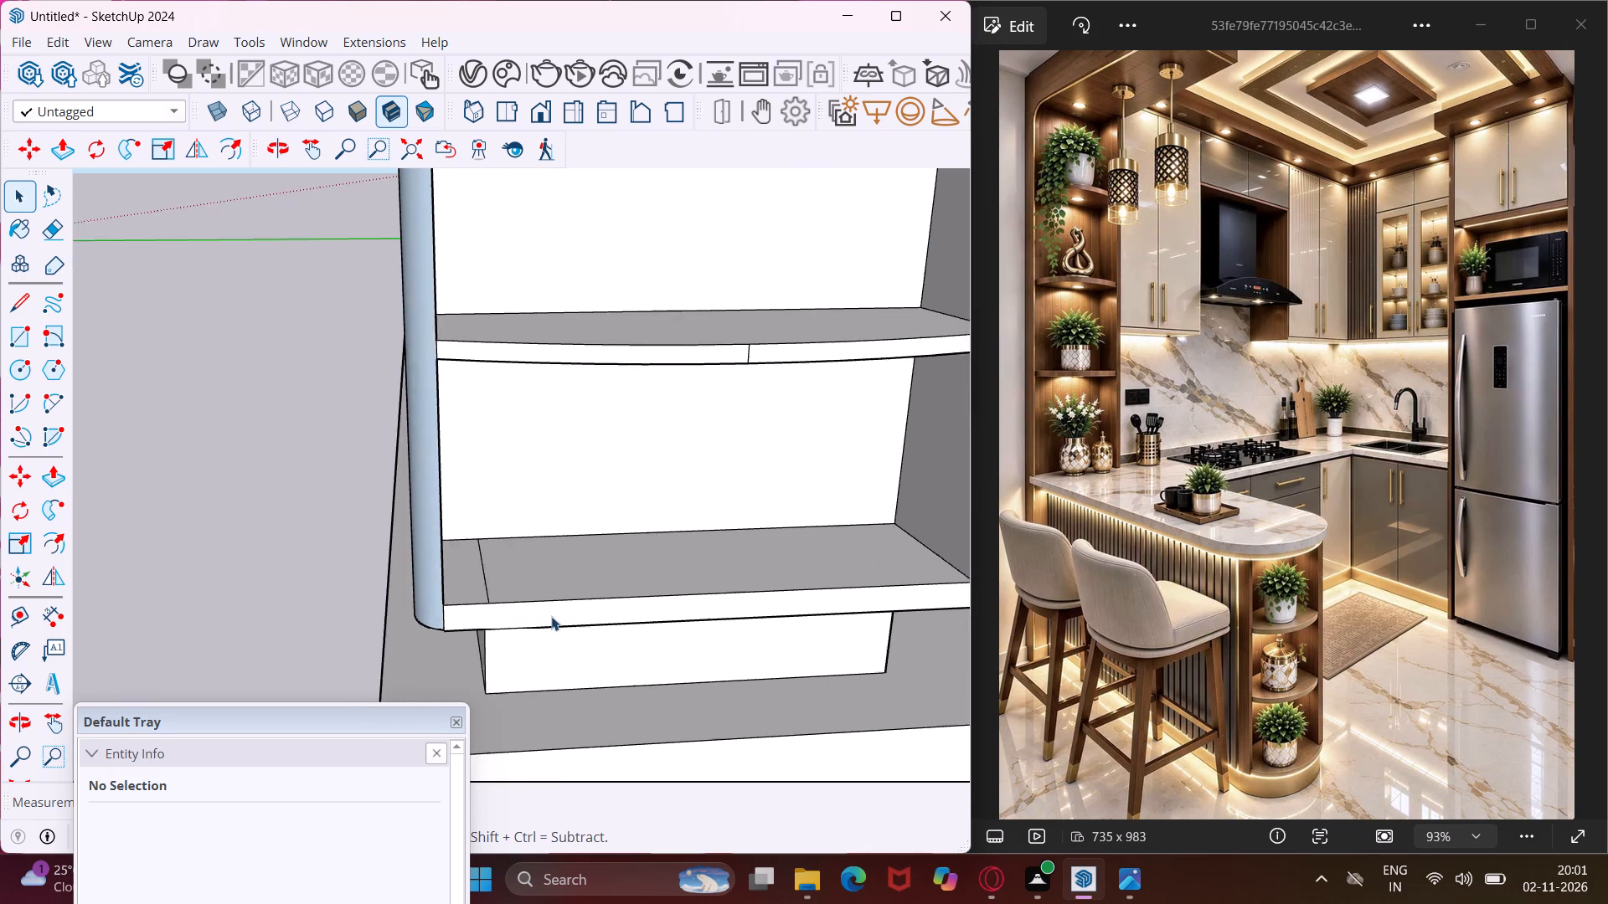
pyautogui.scroll(2, 551, 616)
pyautogui.click(551, 616)
pyautogui.press('p')
pyautogui.click(551, 616)
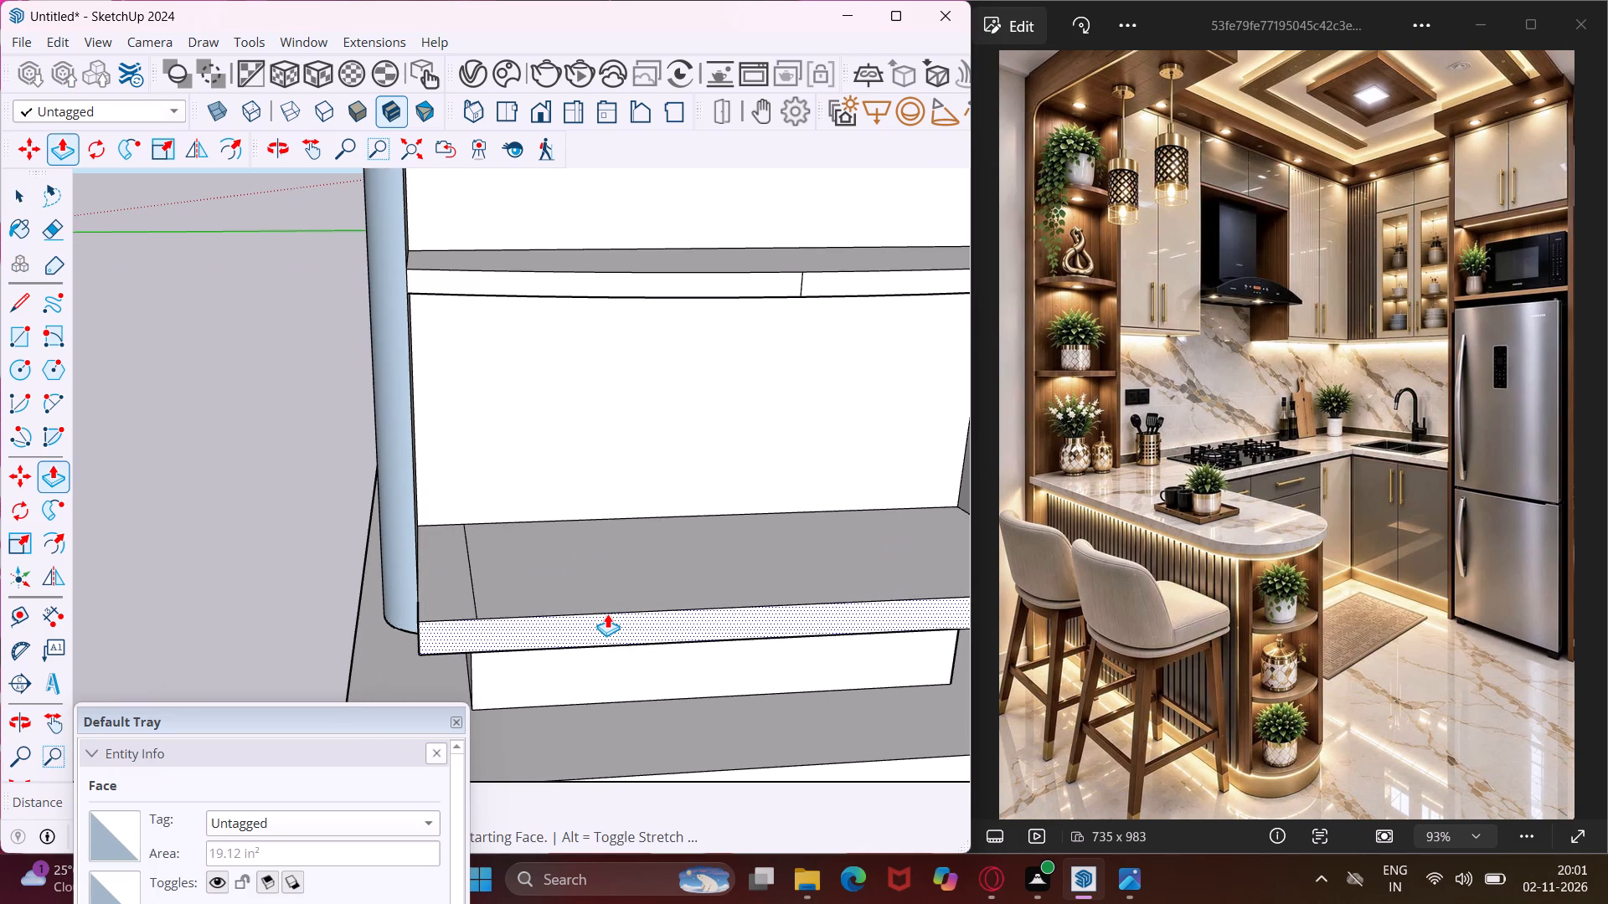
pyautogui.click(797, 298)
pyautogui.scroll(-5, 509, 512)
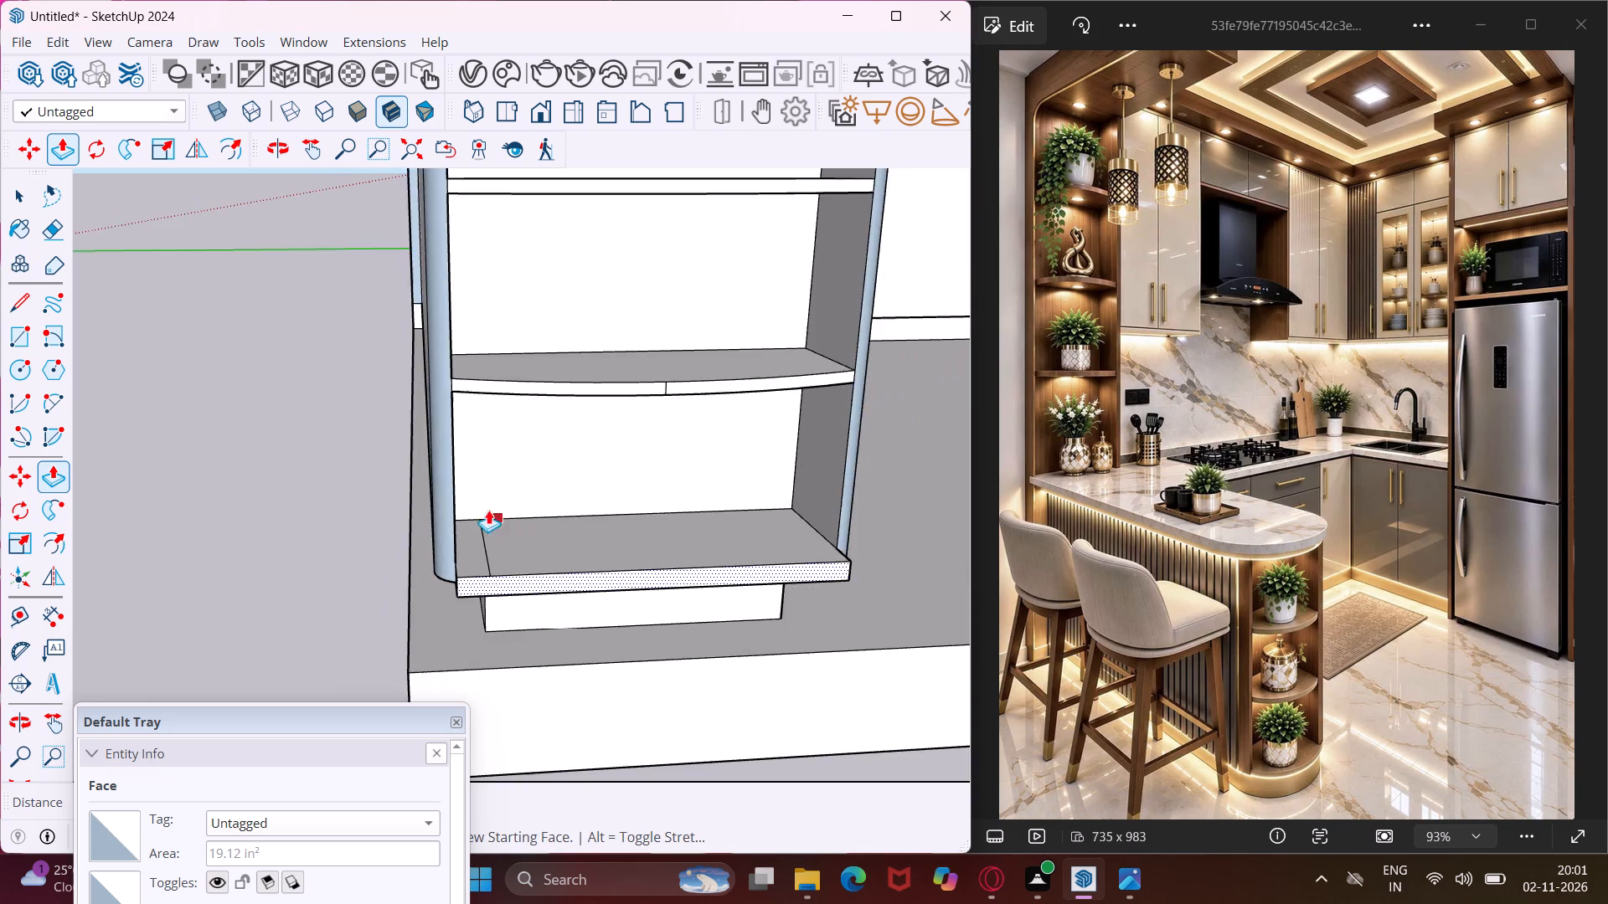
pyautogui.scroll(-5, 481, 500)
pyautogui.moveTo(565, 523); pyautogui.dragTo(564, 629, button='middle')
pyautogui.press('Escape')
pyautogui.press('space')
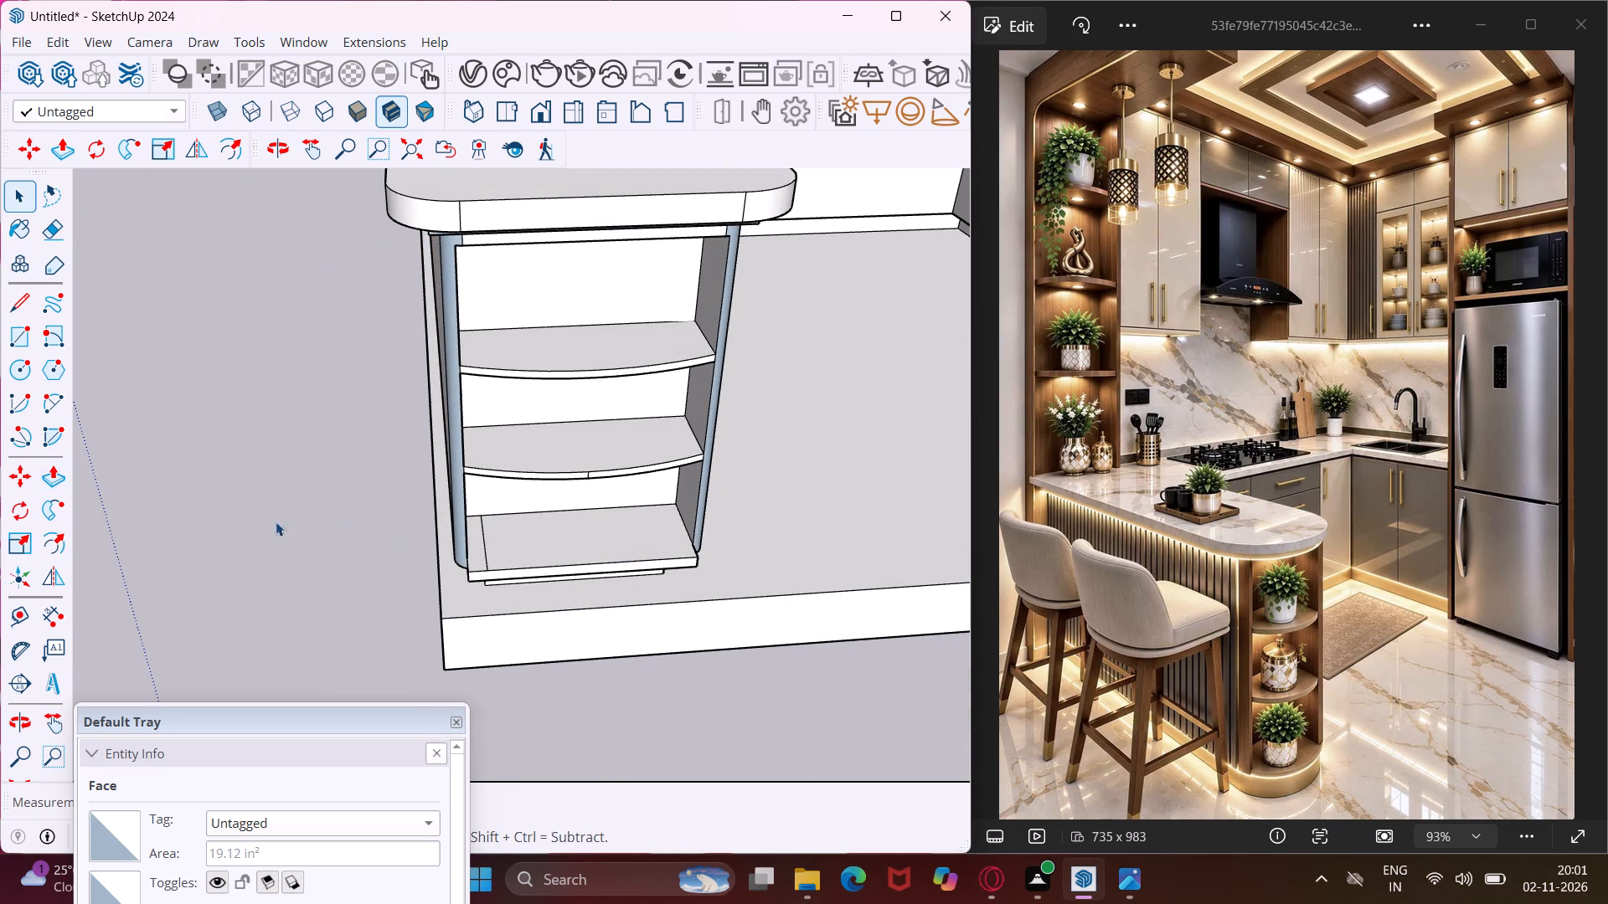
# Draw a two-point arc on the bottom panel's top face between its side panel junctions, bulging out to the front edge.
pyautogui.click(45, 401)
pyautogui.scroll(4, 419, 560)
pyautogui.scroll(3, 487, 574)
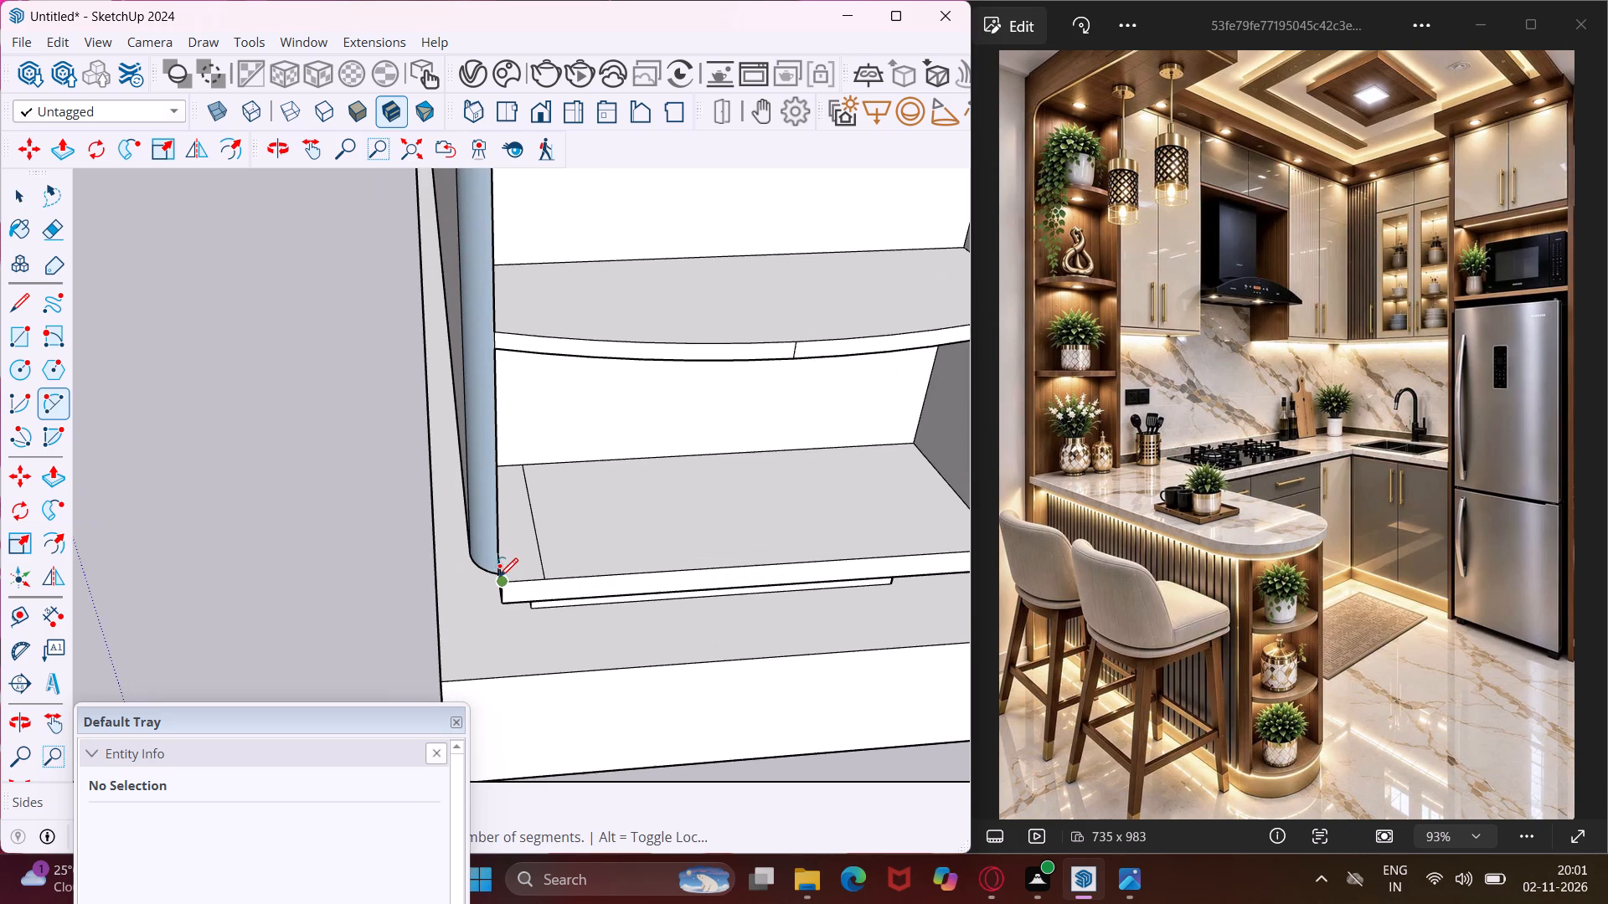
pyautogui.click(500, 567)
pyautogui.scroll(-3, 580, 547)
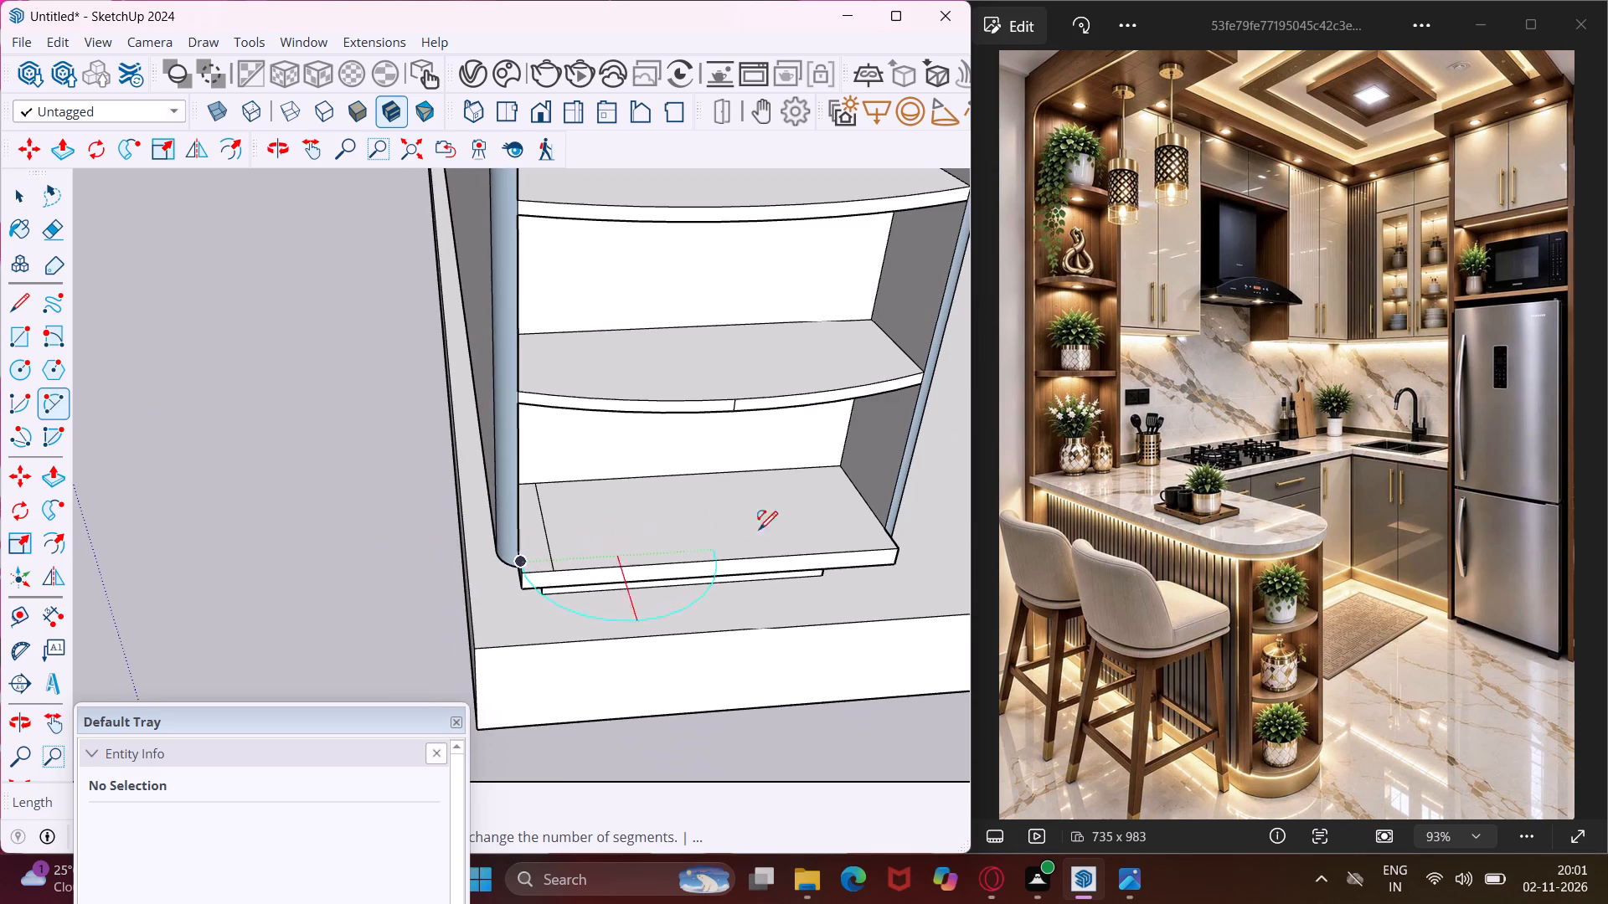
pyautogui.scroll(2, 867, 536)
pyautogui.click(888, 532)
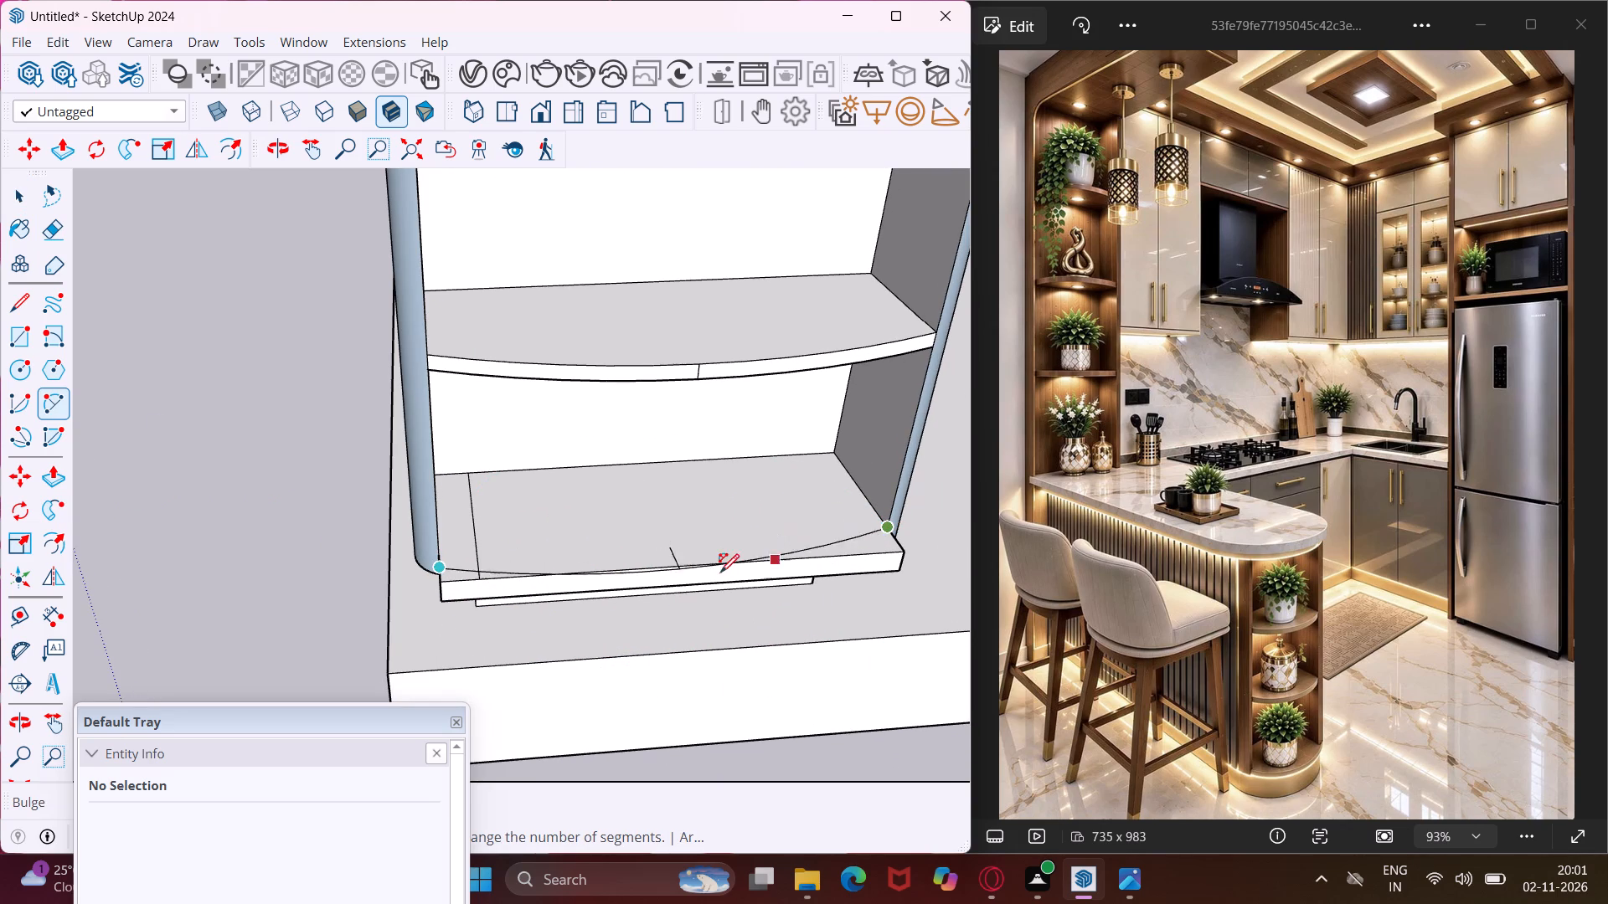
pyautogui.click(683, 568)
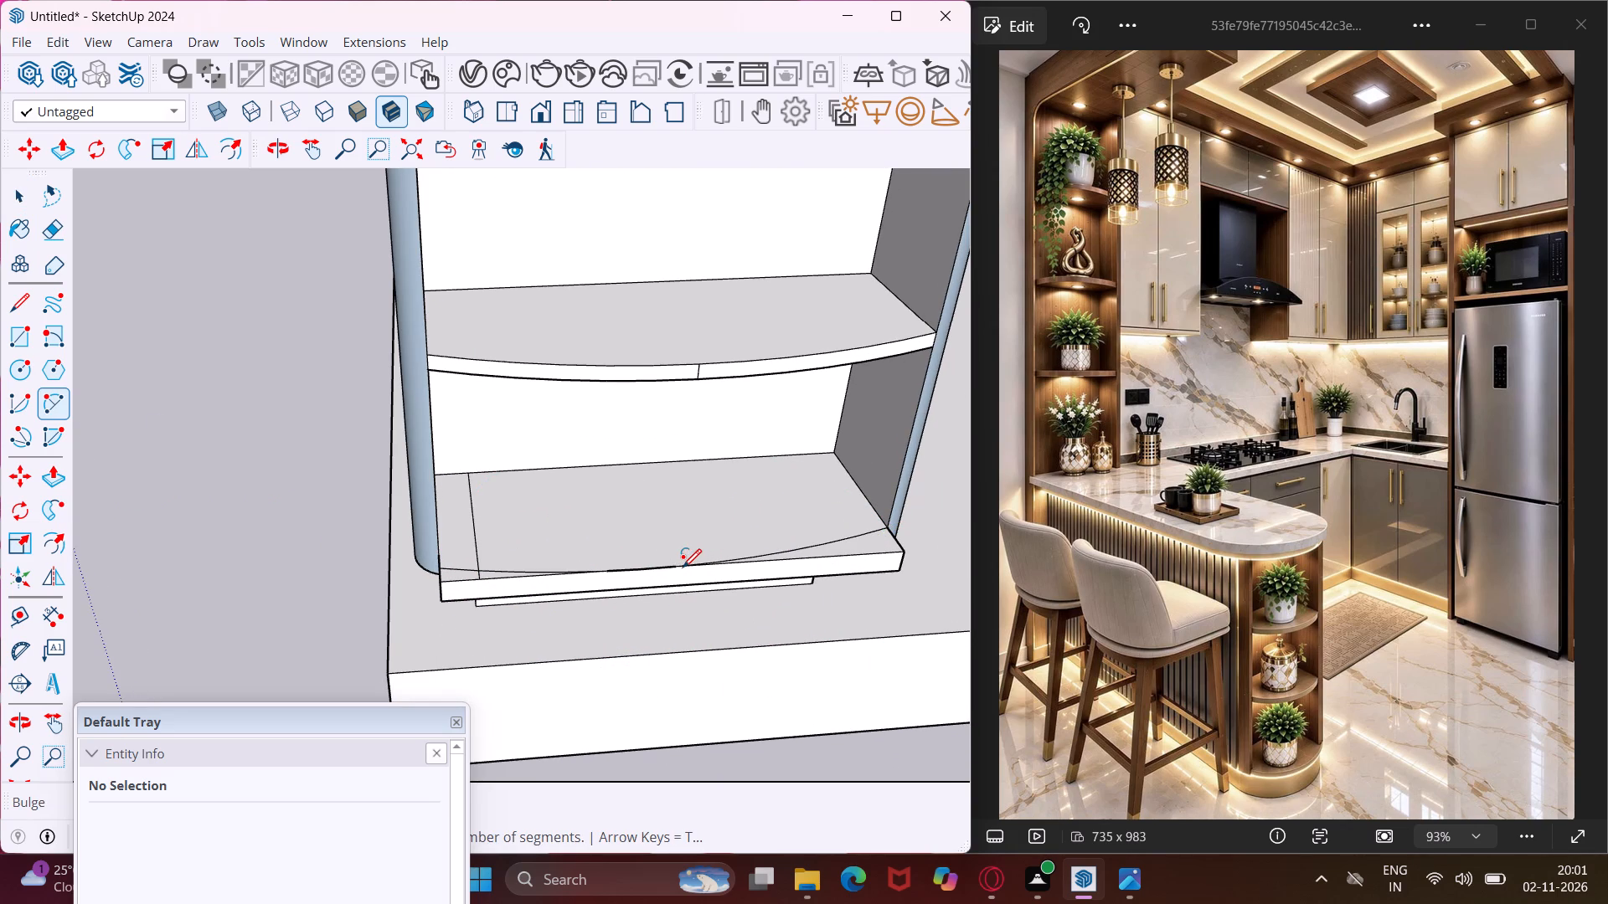
pyautogui.press('Escape')
pyautogui.press('space')
# Erase the stray dividing line near one end of the bottom panel's top face.
pyautogui.scroll(5, 461, 586)
pyautogui.scroll(-3, 458, 564)
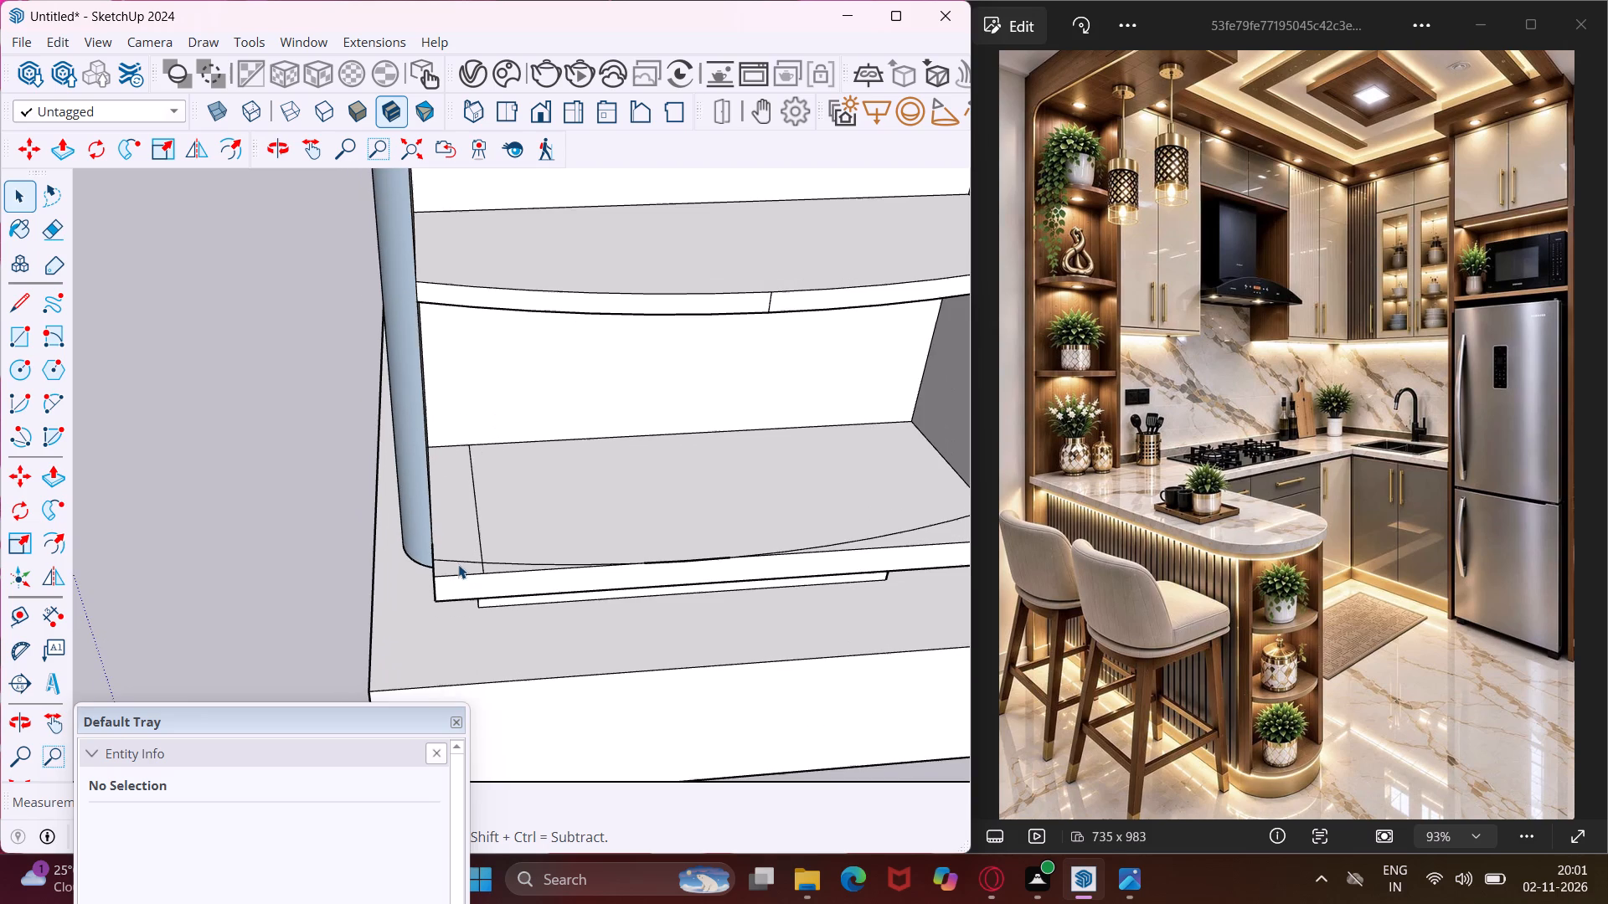
pyautogui.click(458, 564)
pyautogui.scroll(3, 458, 564)
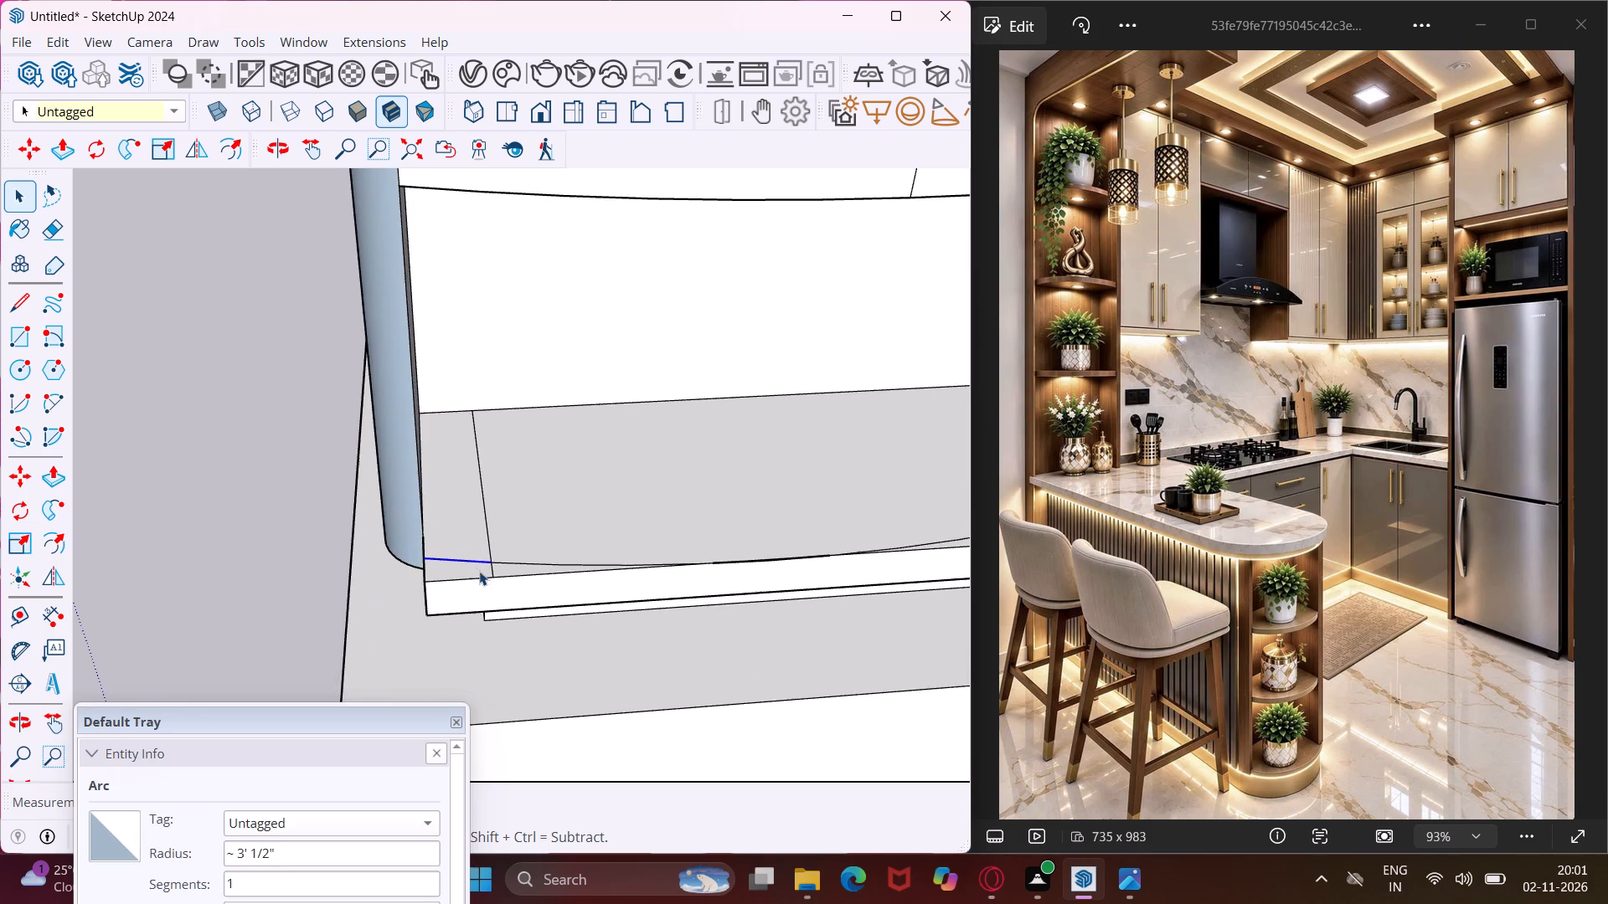
pyautogui.scroll(2, 486, 572)
pyautogui.press('e')
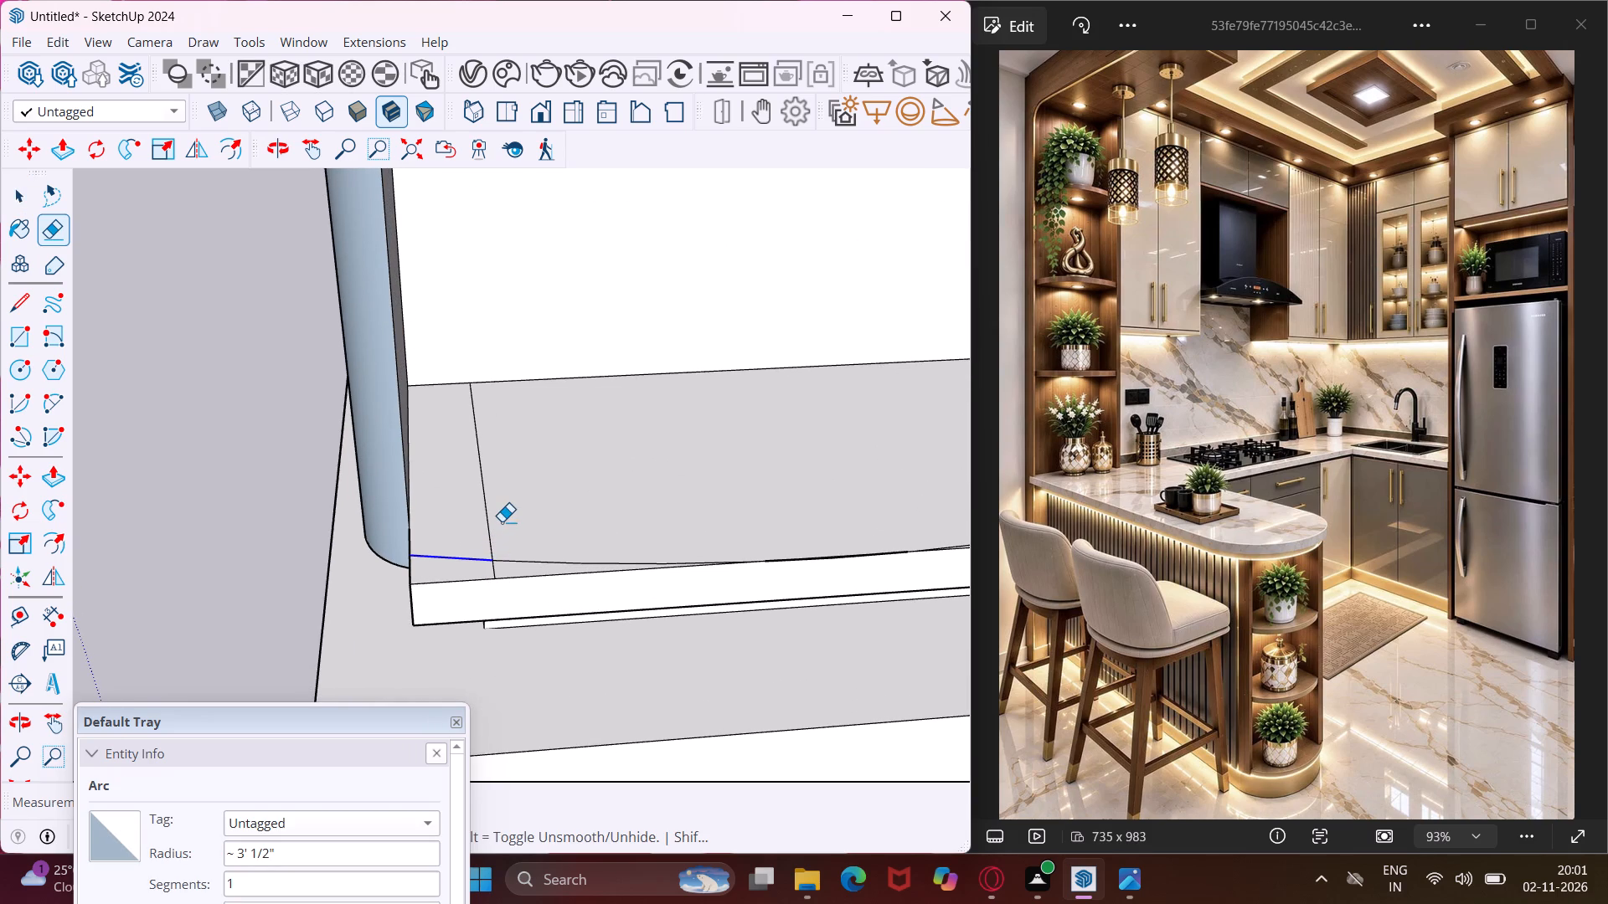
pyautogui.click(489, 516)
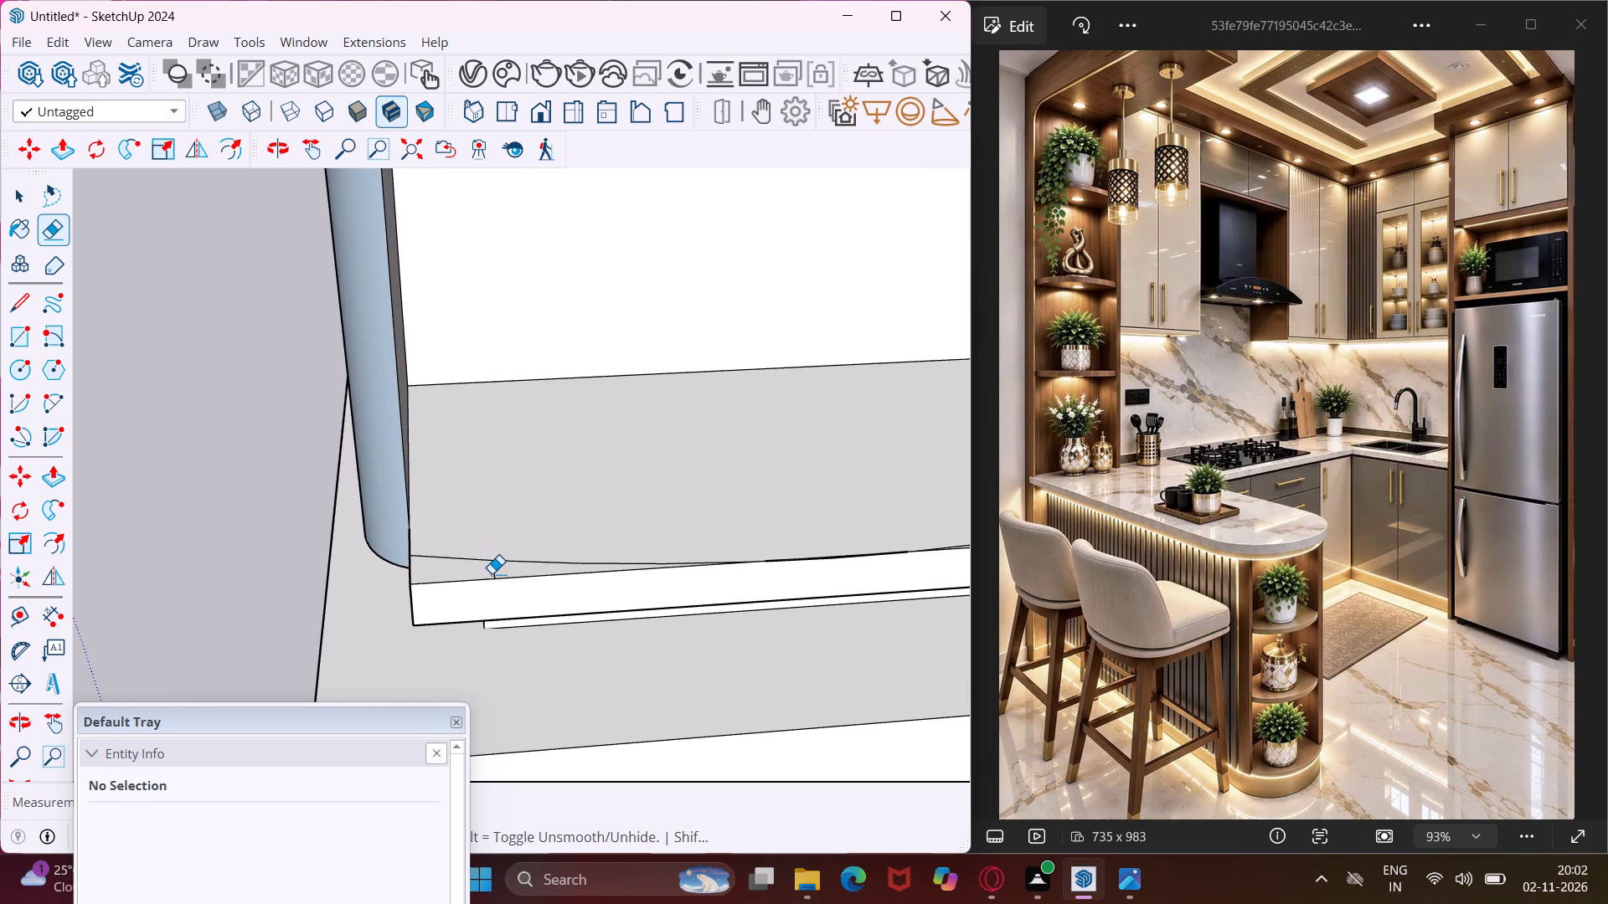
pyautogui.click(496, 572)
pyautogui.scroll(-4, 404, 569)
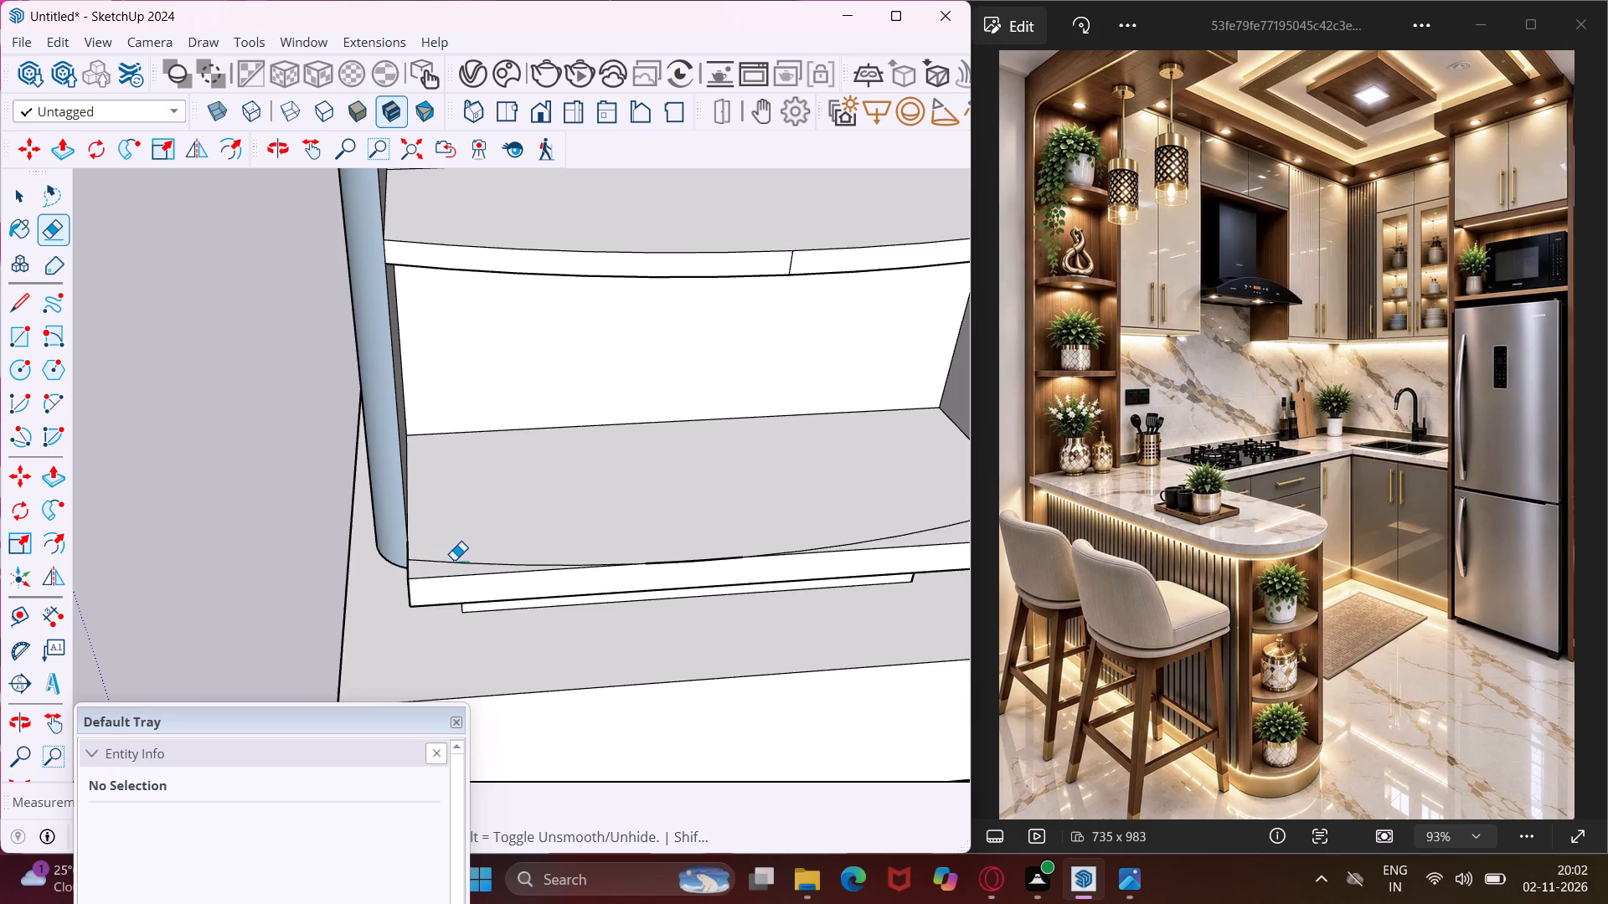
pyautogui.scroll(-3, 454, 560)
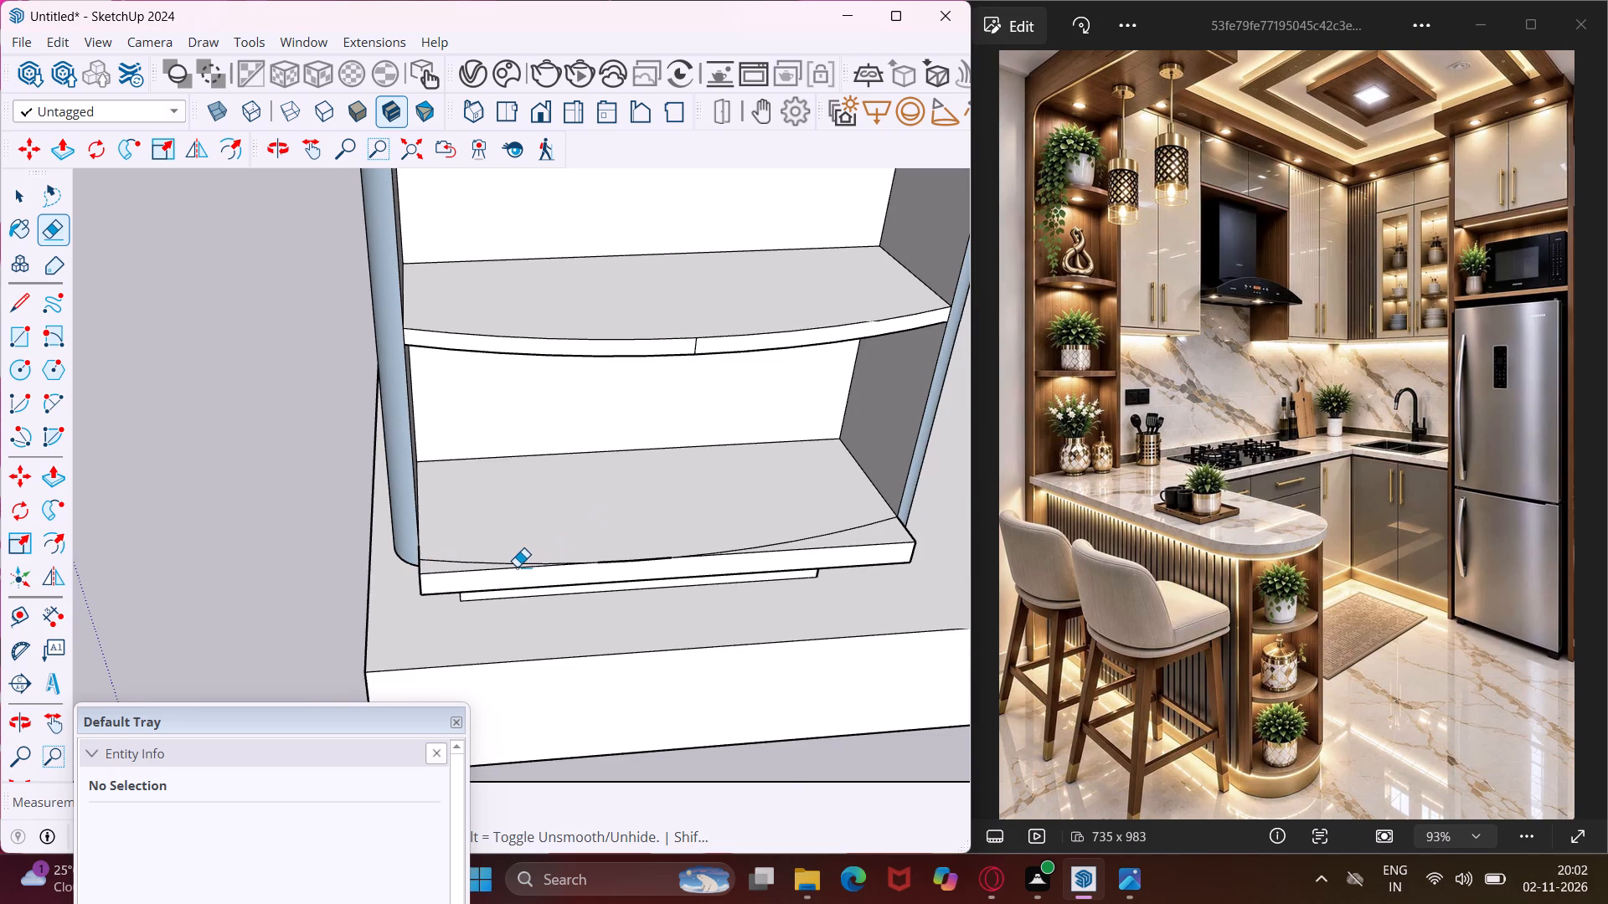
pyautogui.press('Escape')
pyautogui.press('space')
# Push the two front corner faces outside the bottom panel's arc downward to cut its front into a curve.
pyautogui.scroll(6, 492, 567)
pyautogui.click(407, 569)
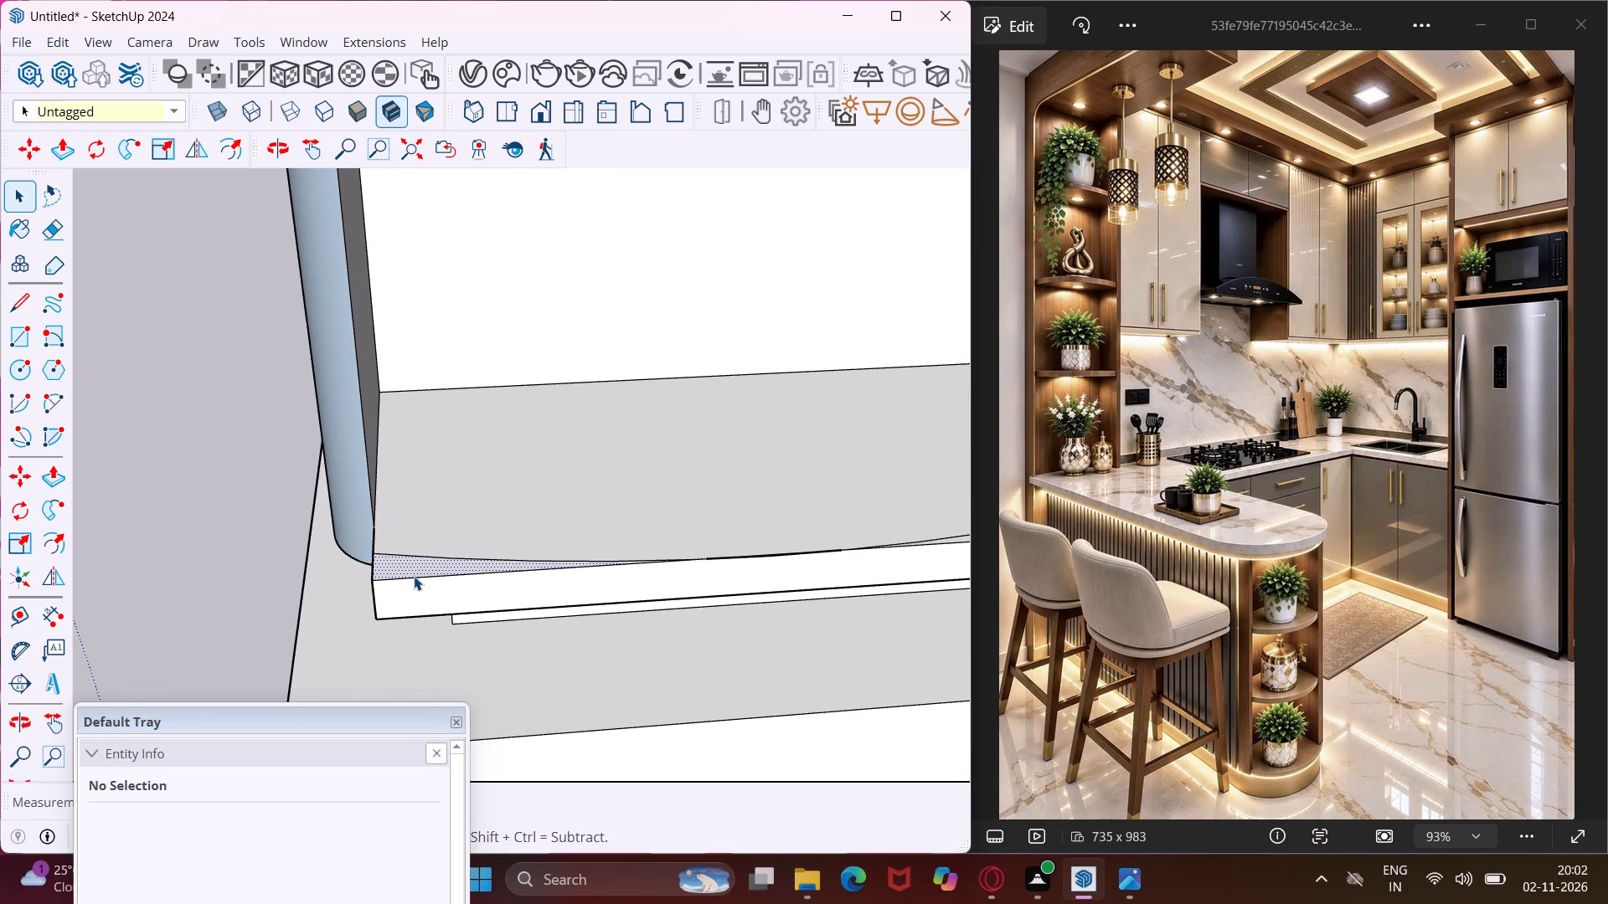
pyautogui.press('p')
pyautogui.click(414, 576)
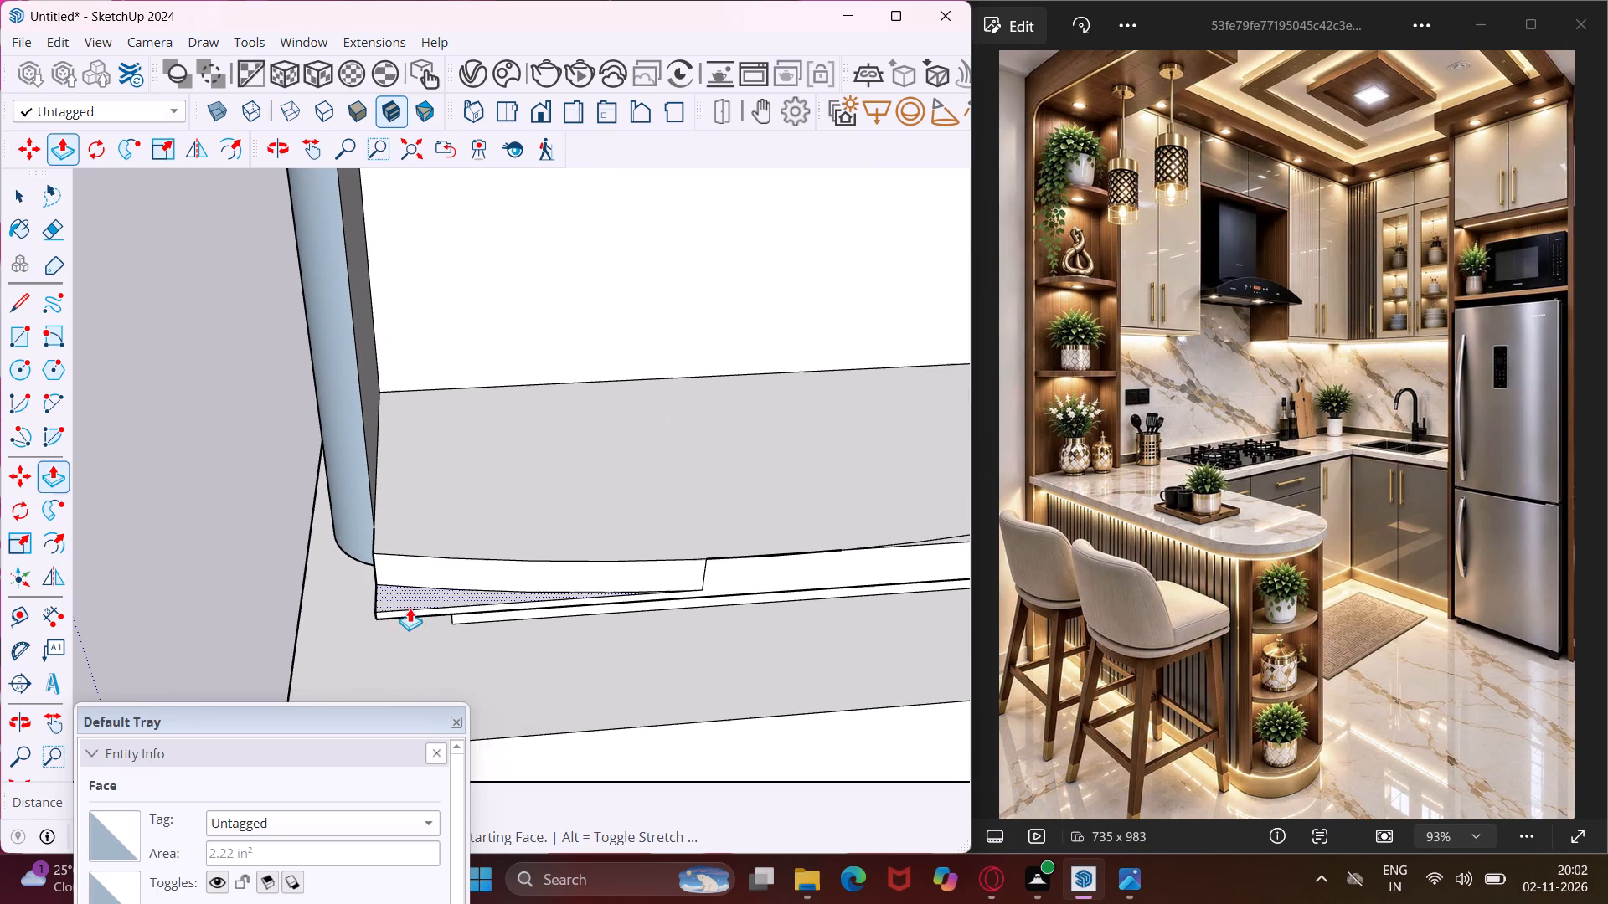
pyautogui.click(408, 616)
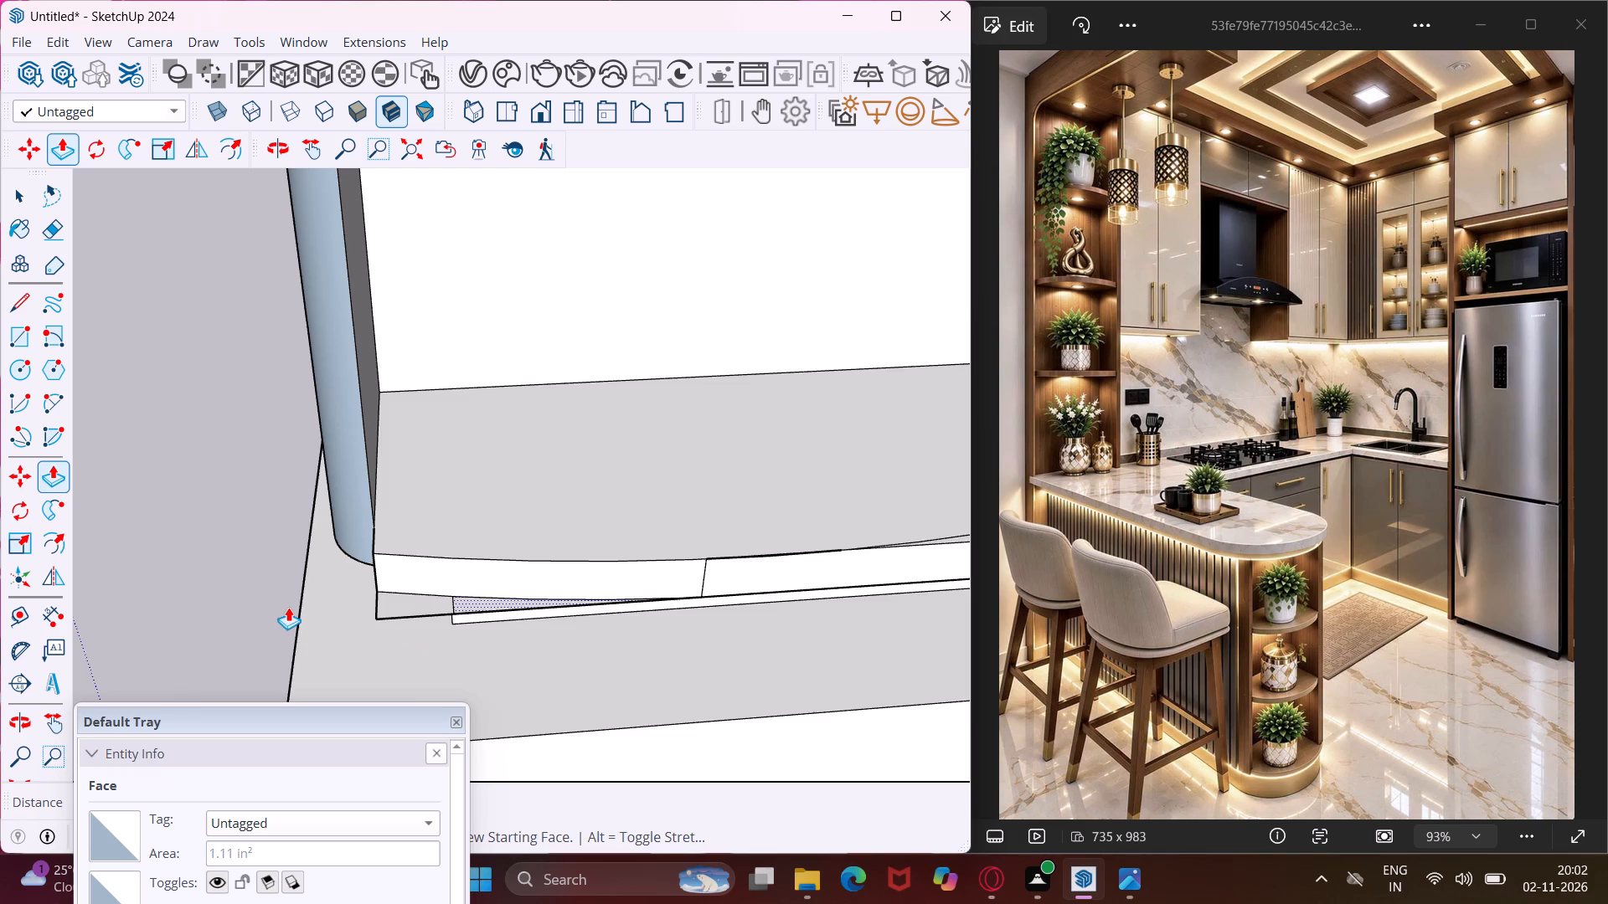
pyautogui.scroll(-9, 288, 607)
pyautogui.press('Escape')
pyautogui.scroll(6, 588, 575)
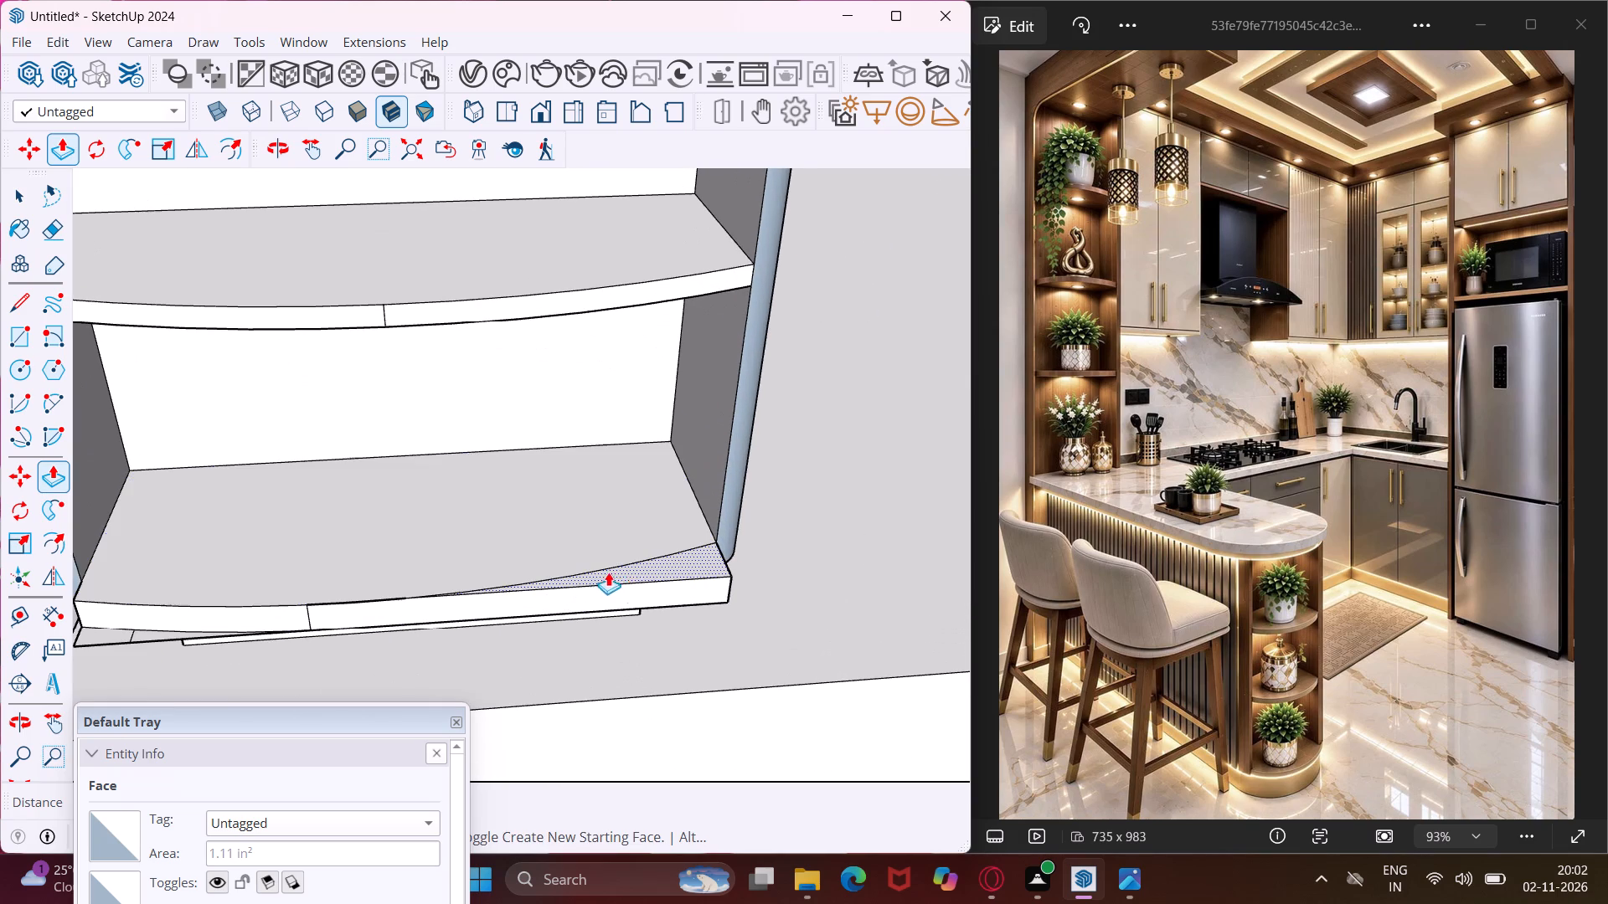
pyautogui.click(630, 573)
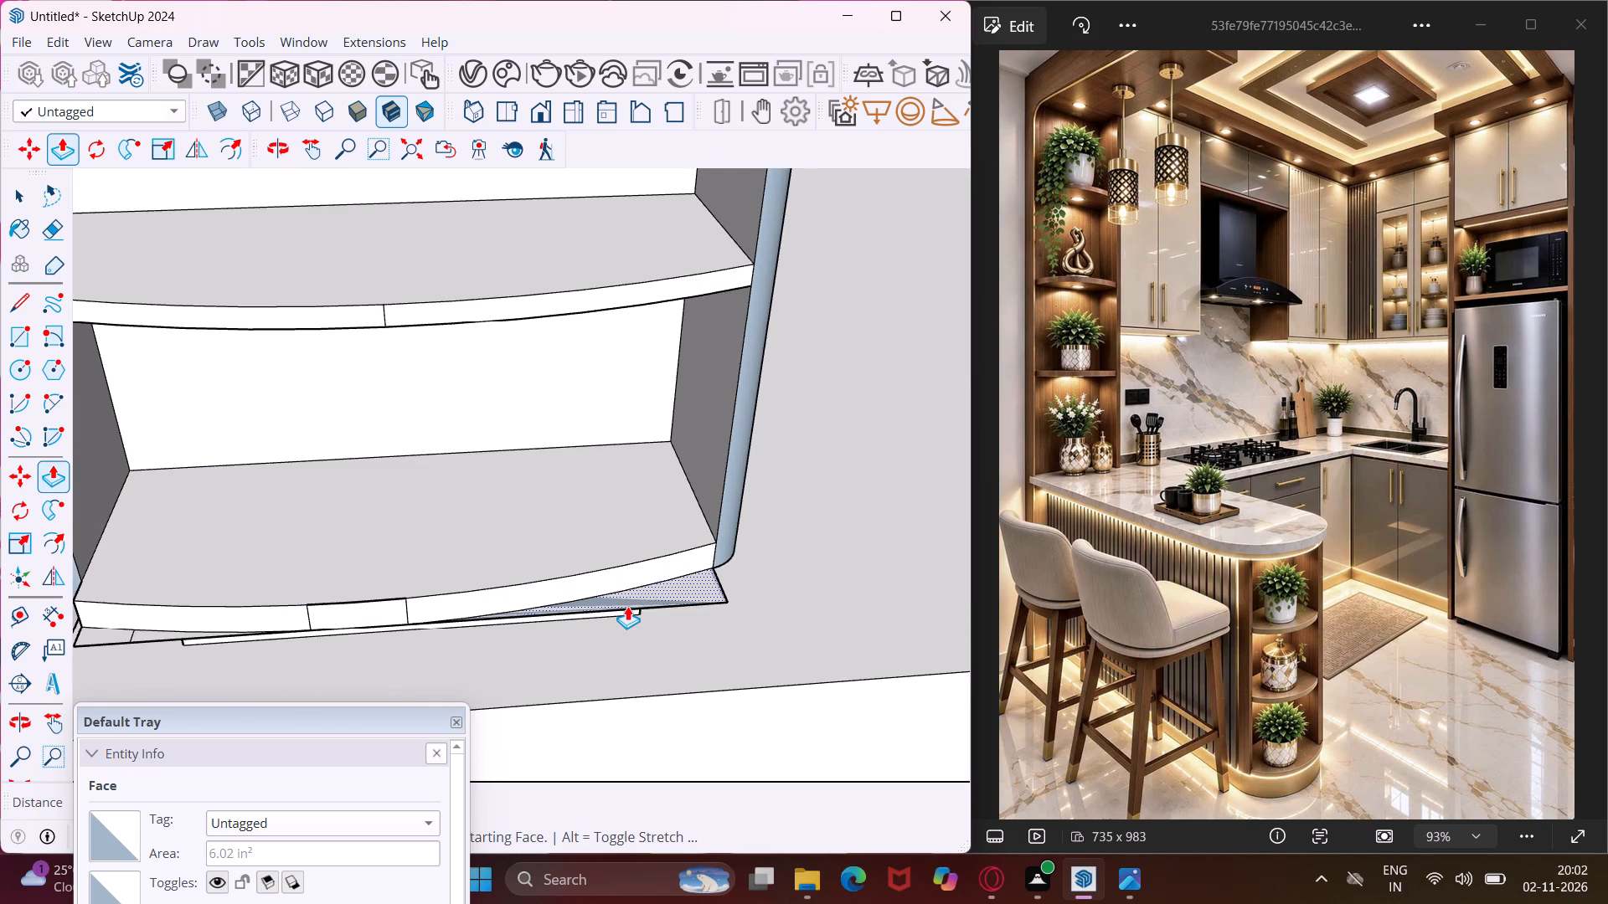
pyautogui.click(627, 606)
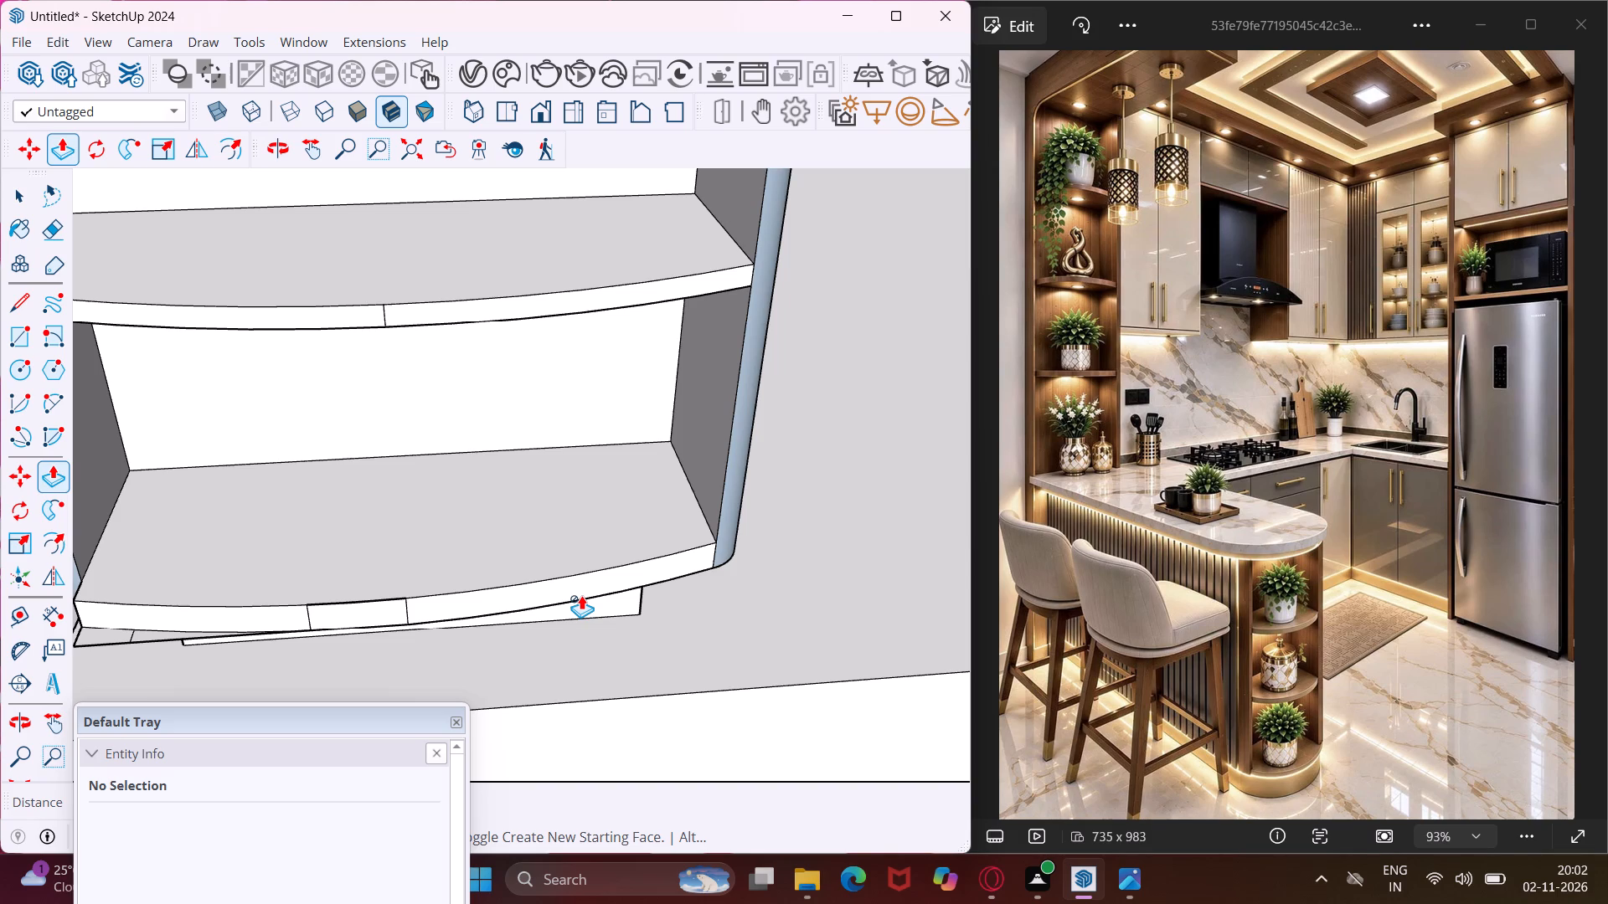
pyautogui.moveTo(173, 629); pyautogui.dragTo(221, 626, button='middle')
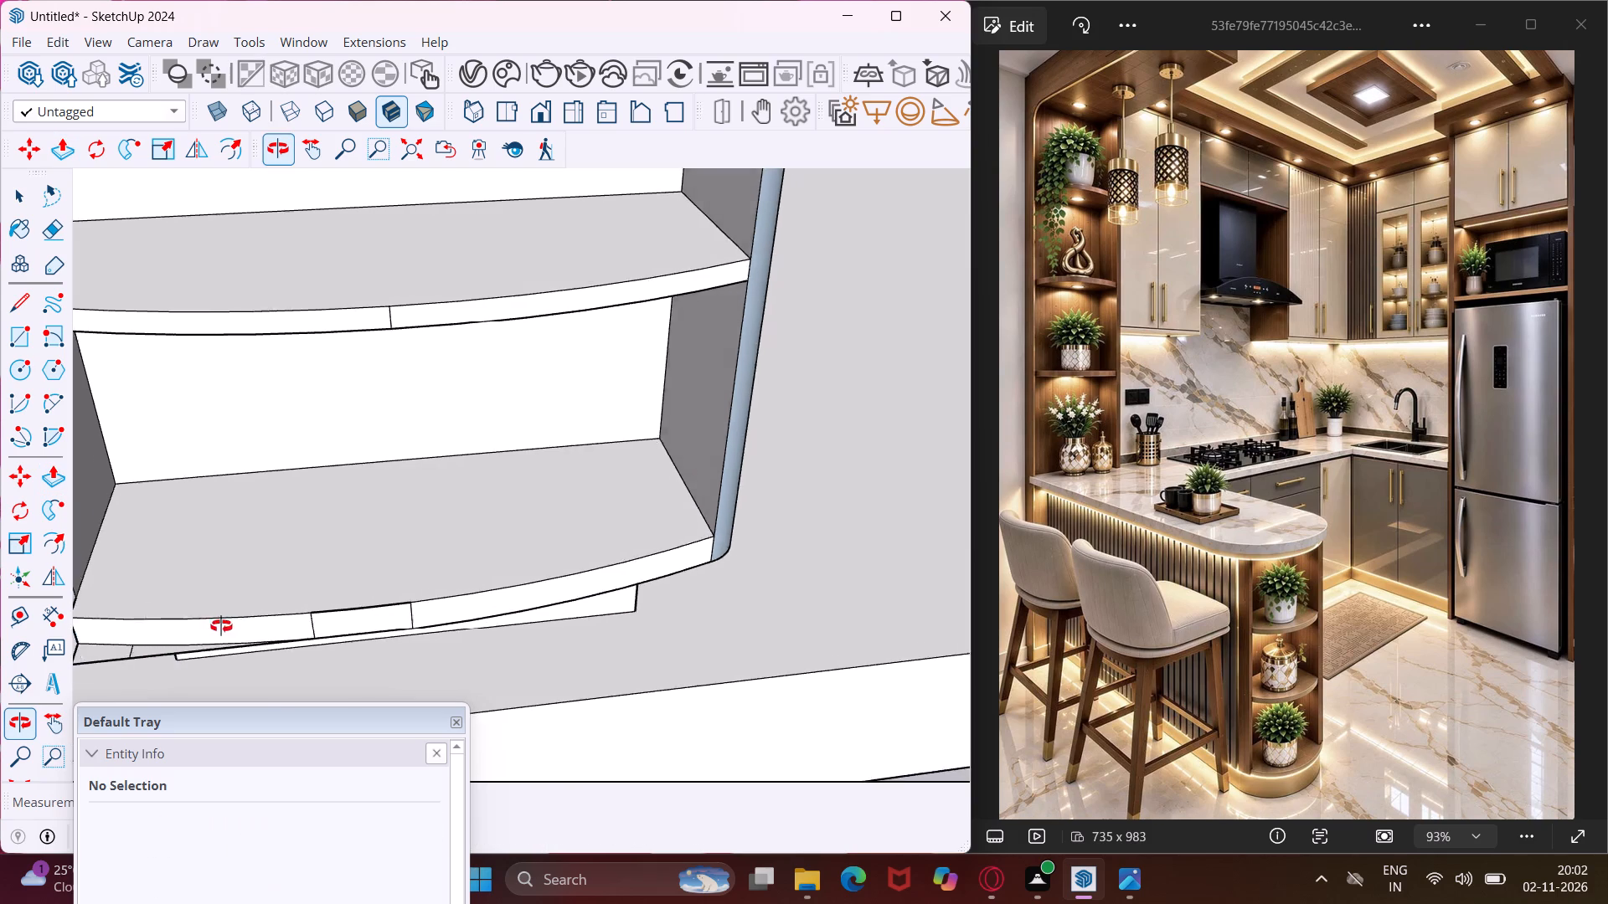
pyautogui.moveTo(221, 626); pyautogui.dragTo(749, 383, button='middle')
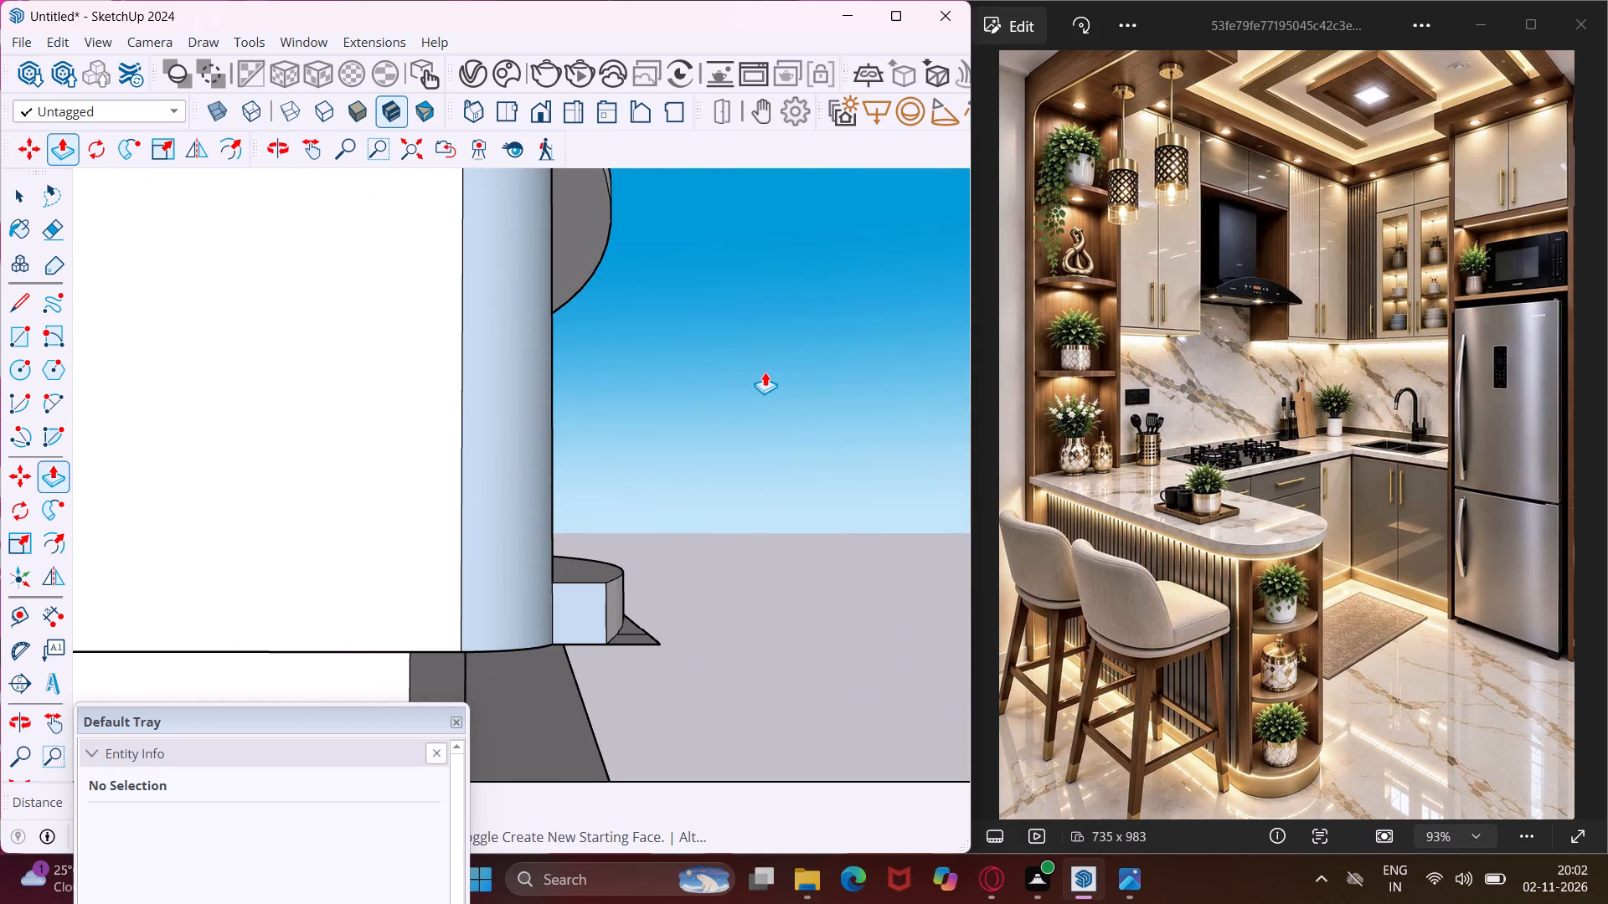
# Erase the leftover outline edges of the cut-away corner beneath the bottom panel's curved front.
pyautogui.press('Escape')
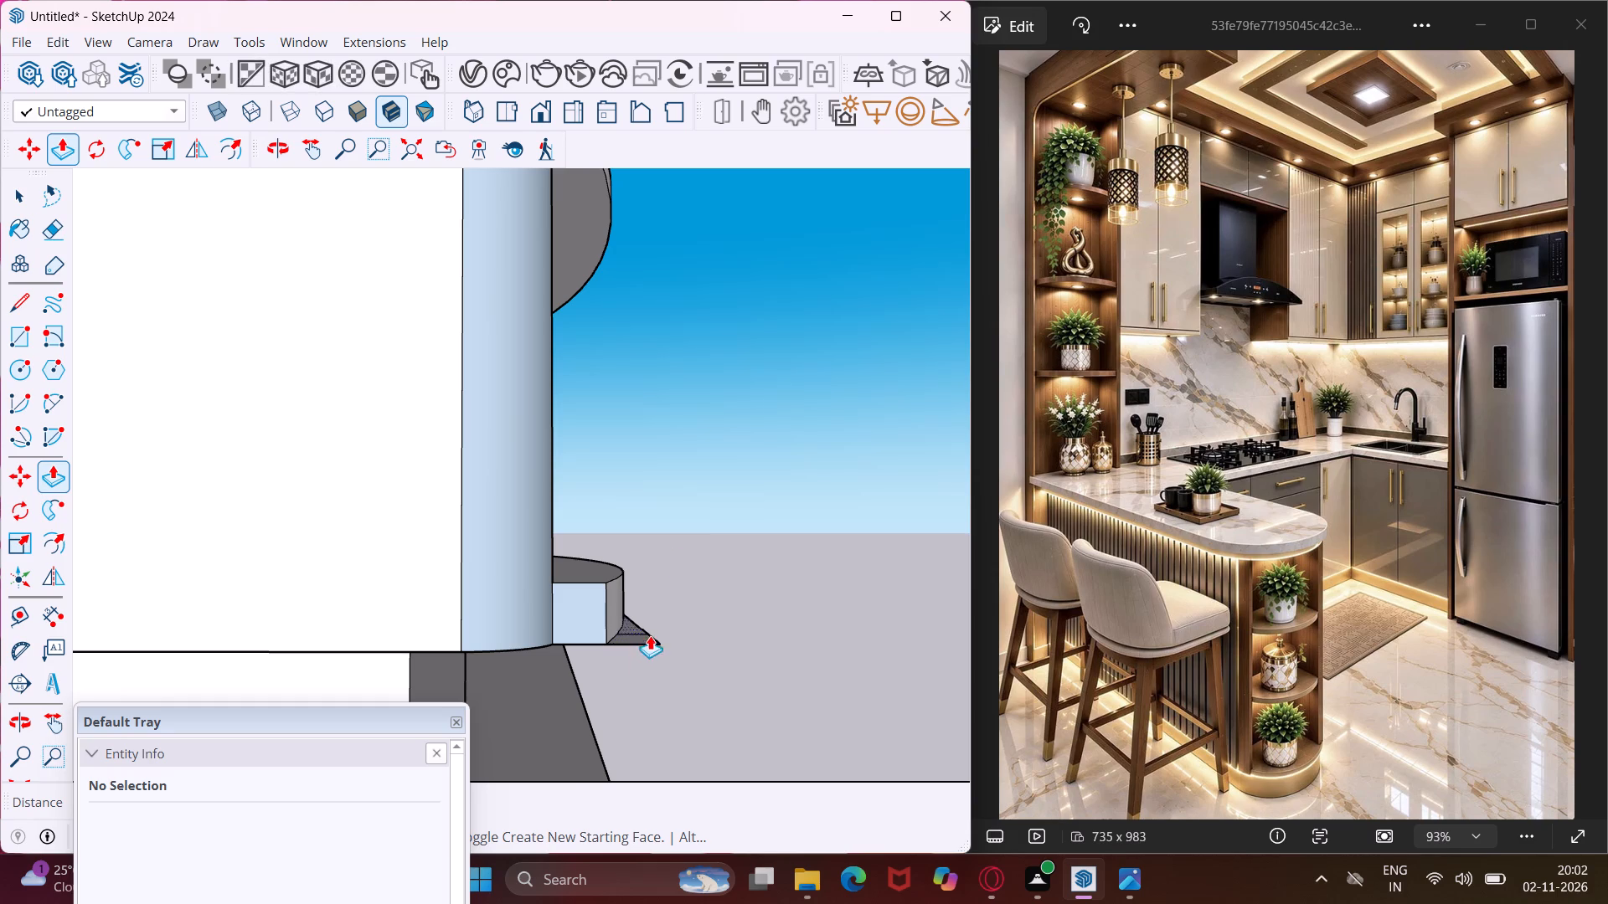
pyautogui.press('space')
pyautogui.scroll(9, 650, 635)
pyautogui.press('e')
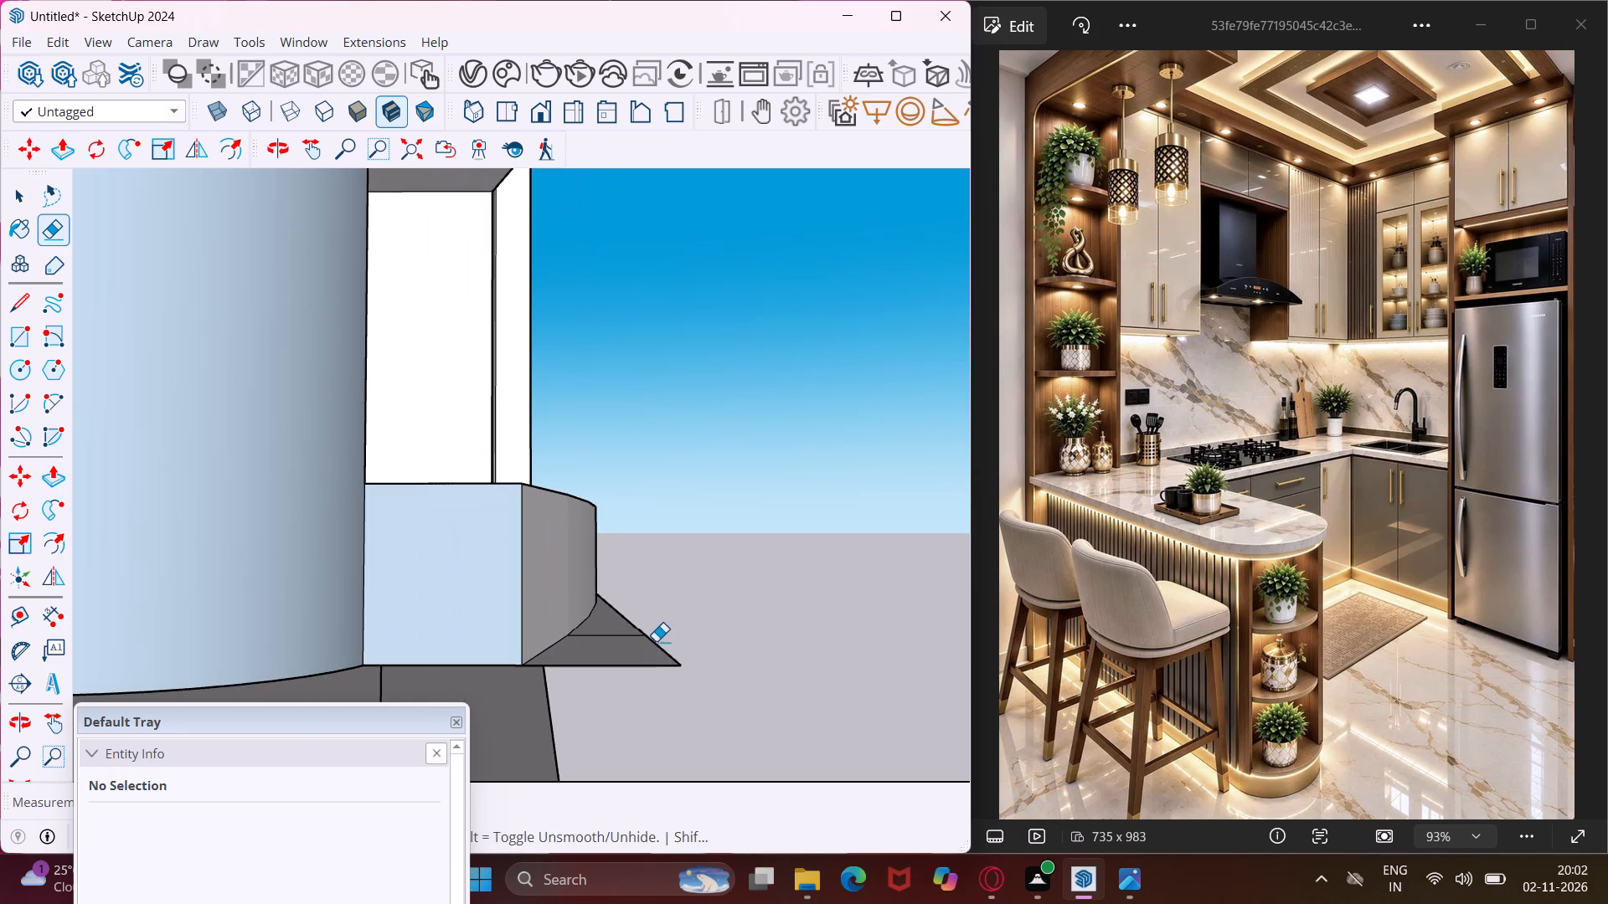
pyautogui.click(657, 667)
pyautogui.click(663, 652)
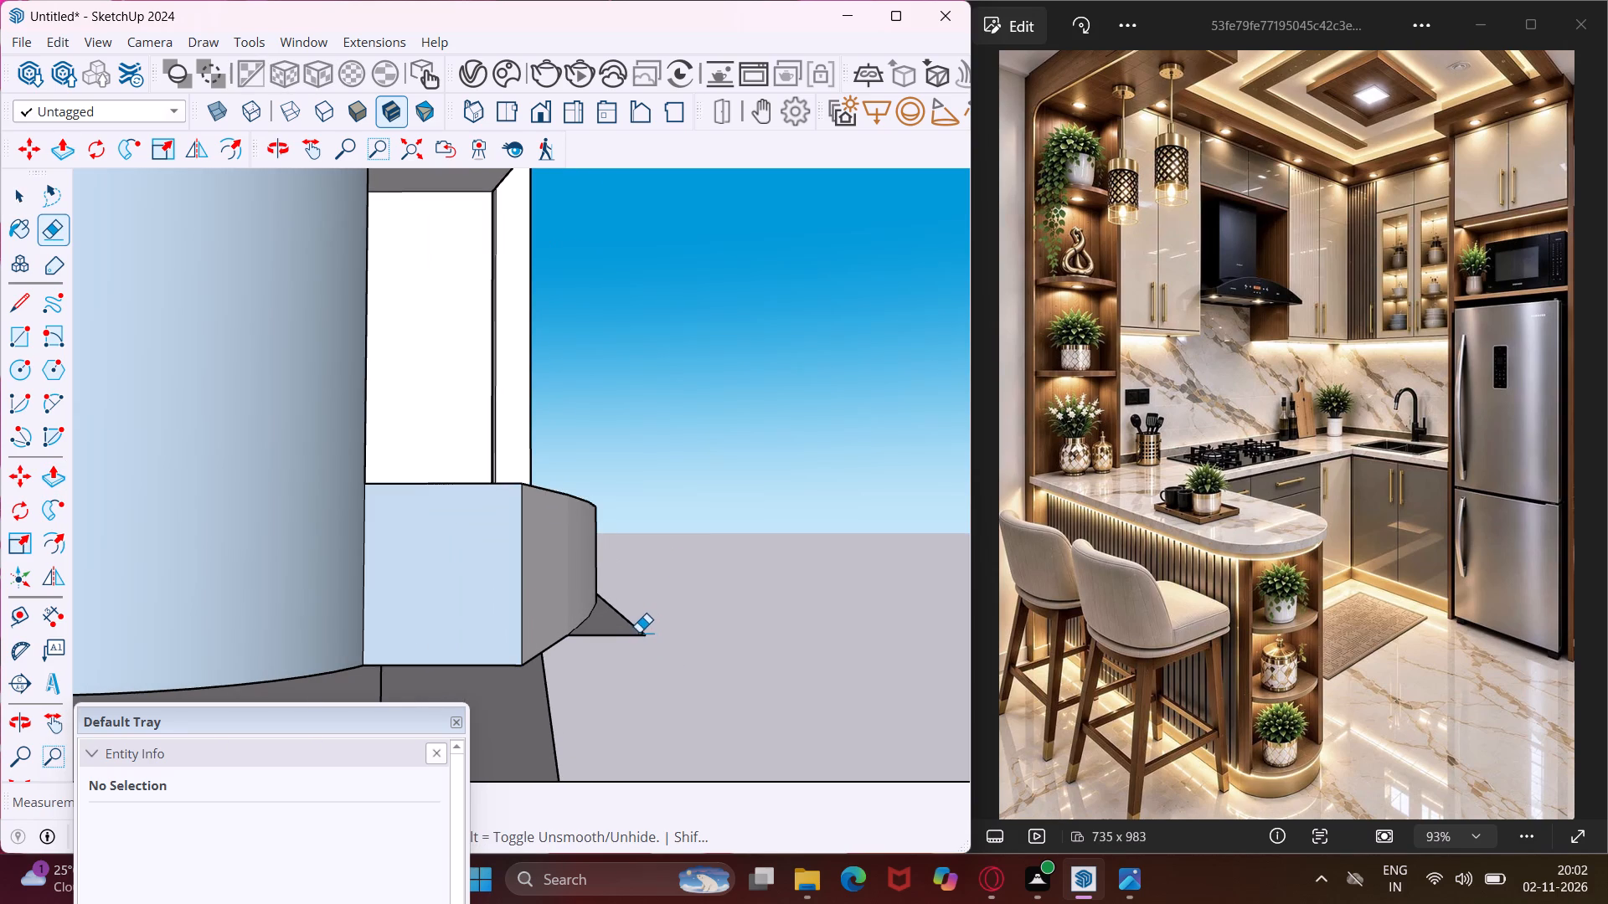
pyautogui.click(638, 632)
pyautogui.click(642, 635)
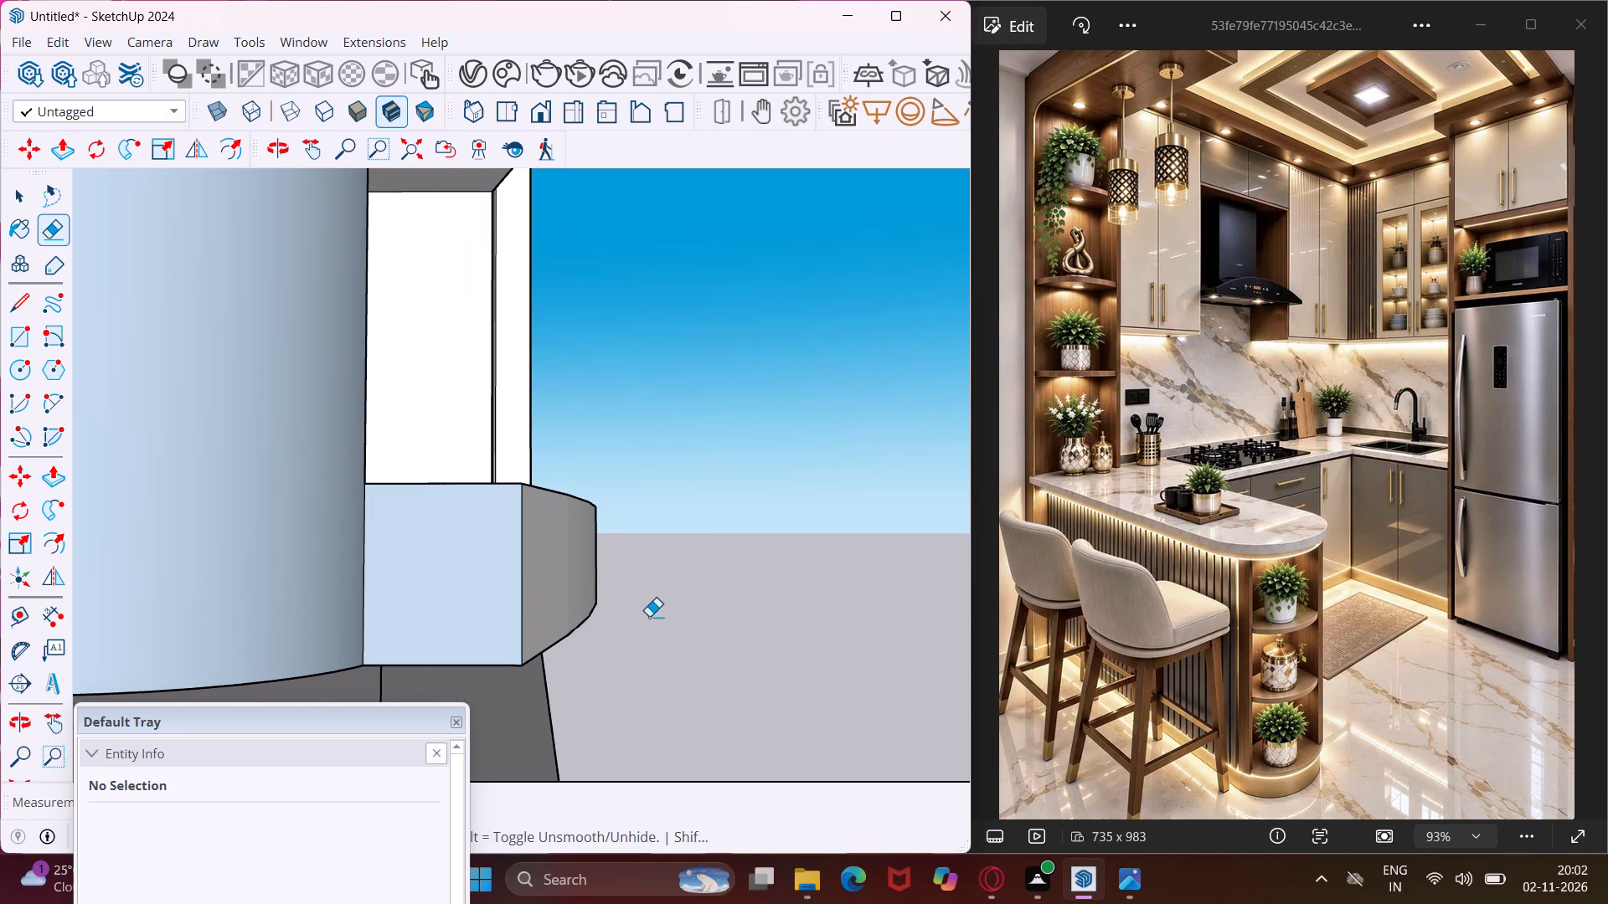
pyautogui.scroll(-5, 647, 597)
pyautogui.moveTo(651, 596); pyautogui.dragTo(265, 678, button='middle')
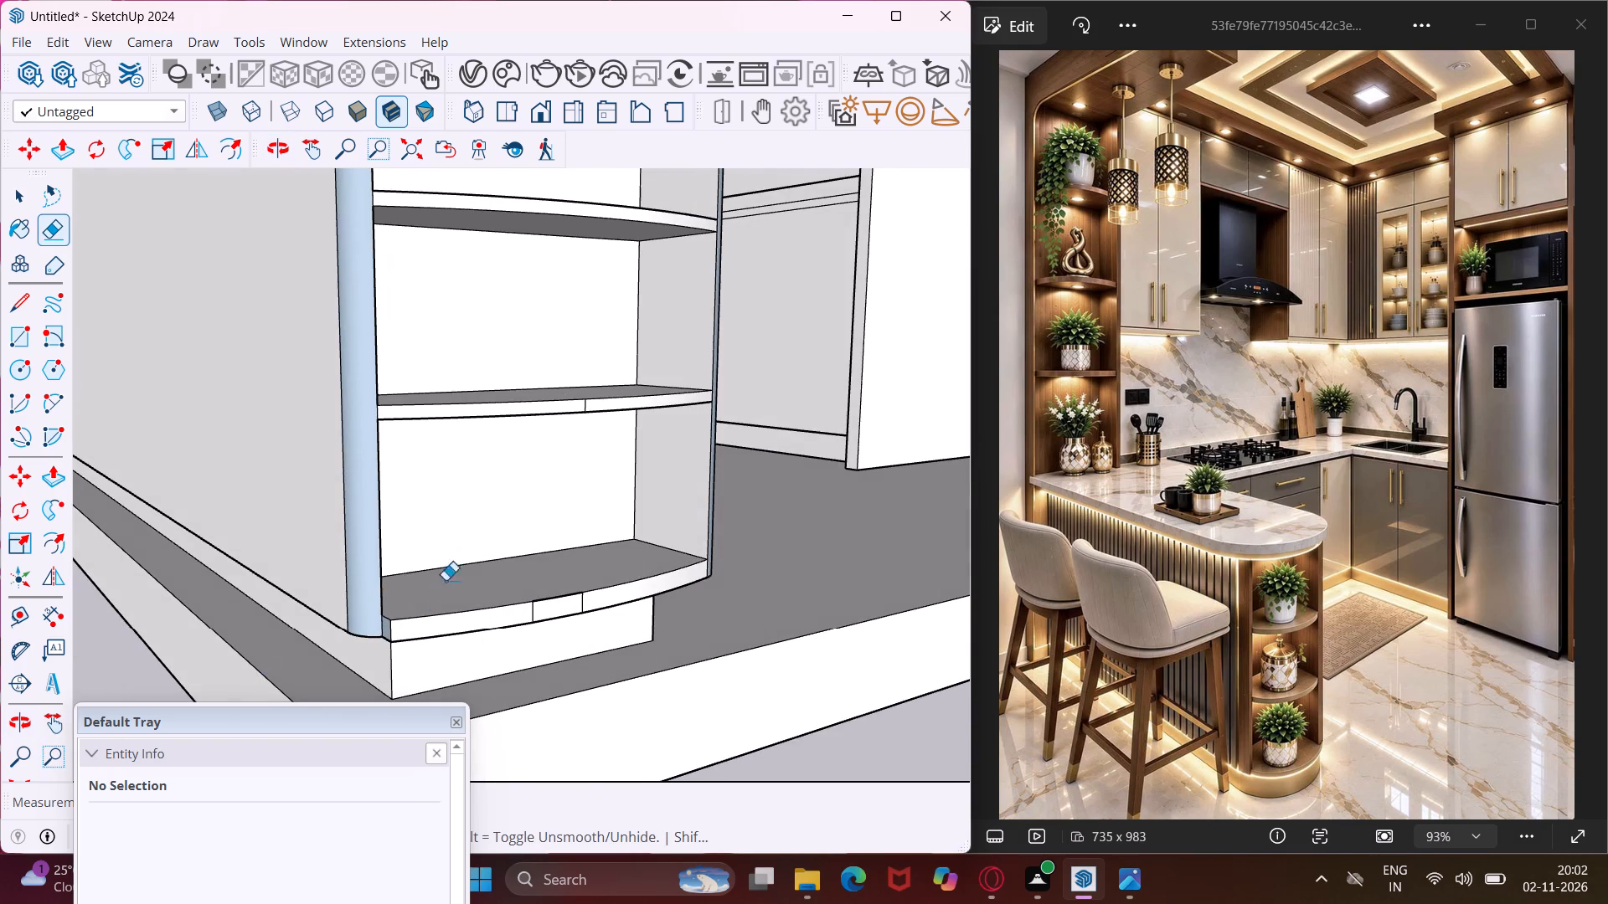
pyautogui.scroll(-9, 480, 542)
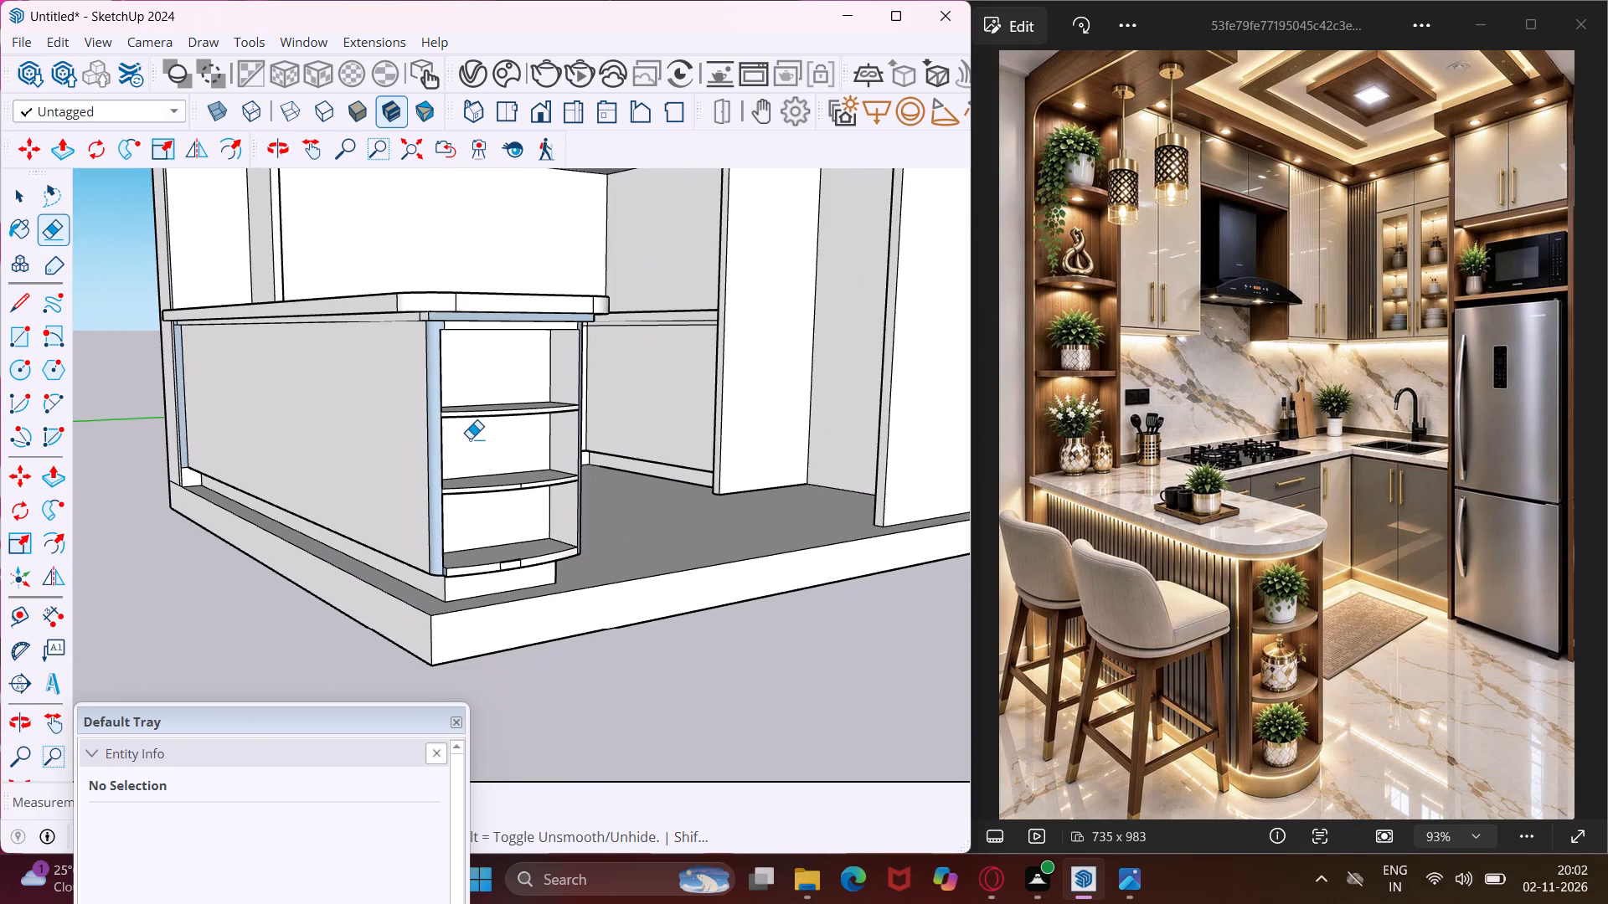
pyautogui.press('Escape')
pyautogui.press('space')
# Erase the stray edge beside the arc on the bottom panel's top face, near its curved front.
pyautogui.scroll(9, 508, 544)
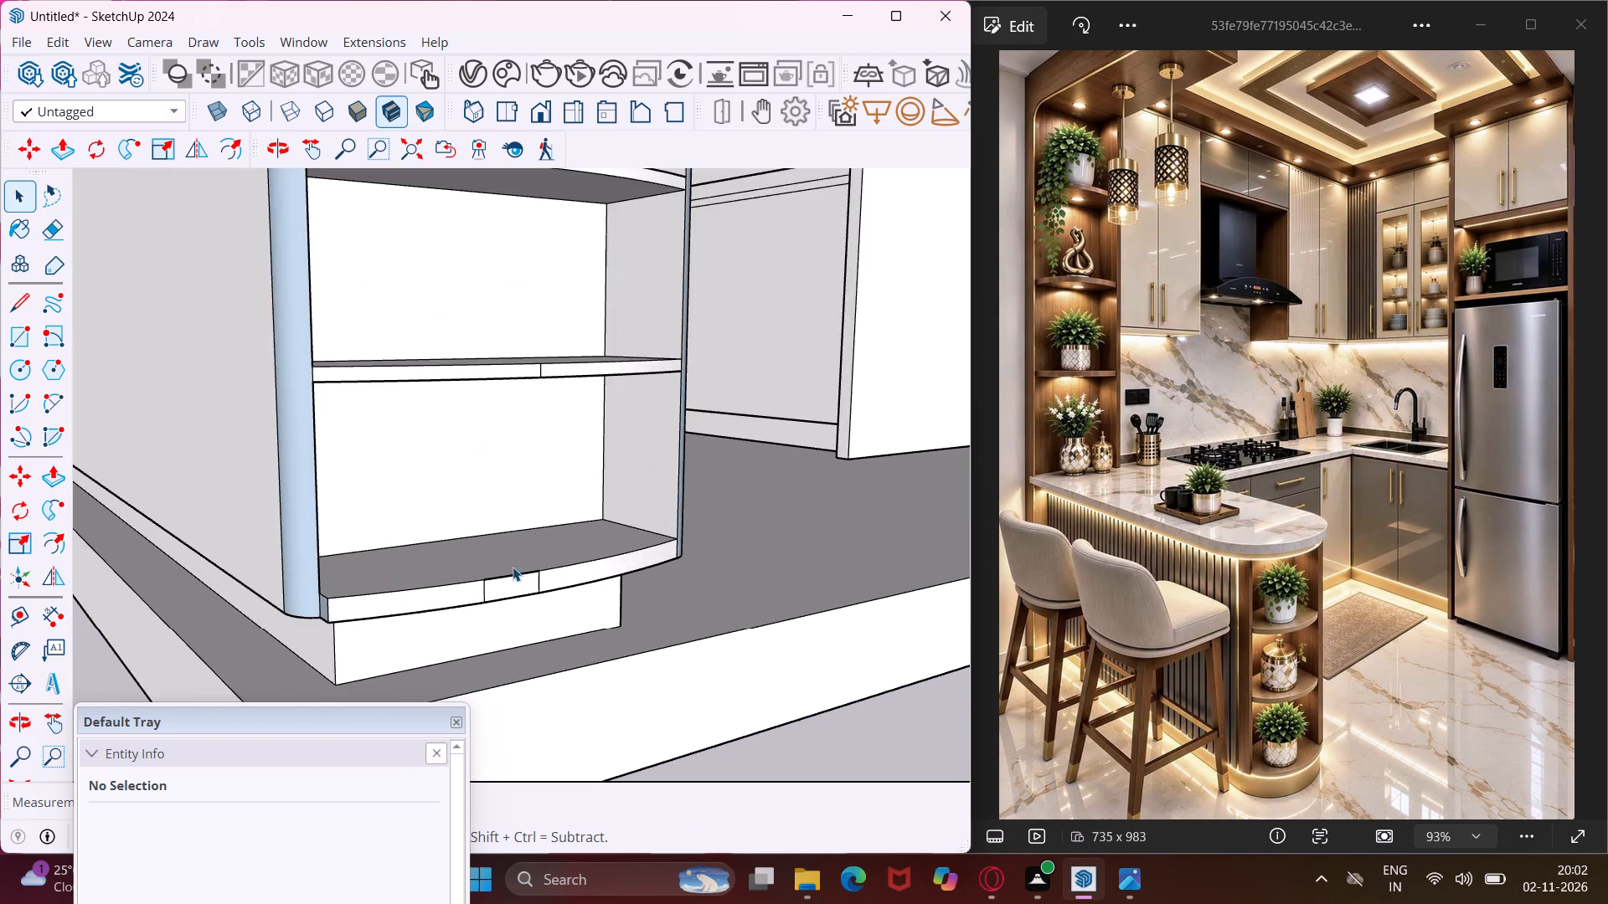
pyautogui.scroll(9, 527, 568)
pyautogui.moveTo(525, 579); pyautogui.dragTo(703, 587, button='middle')
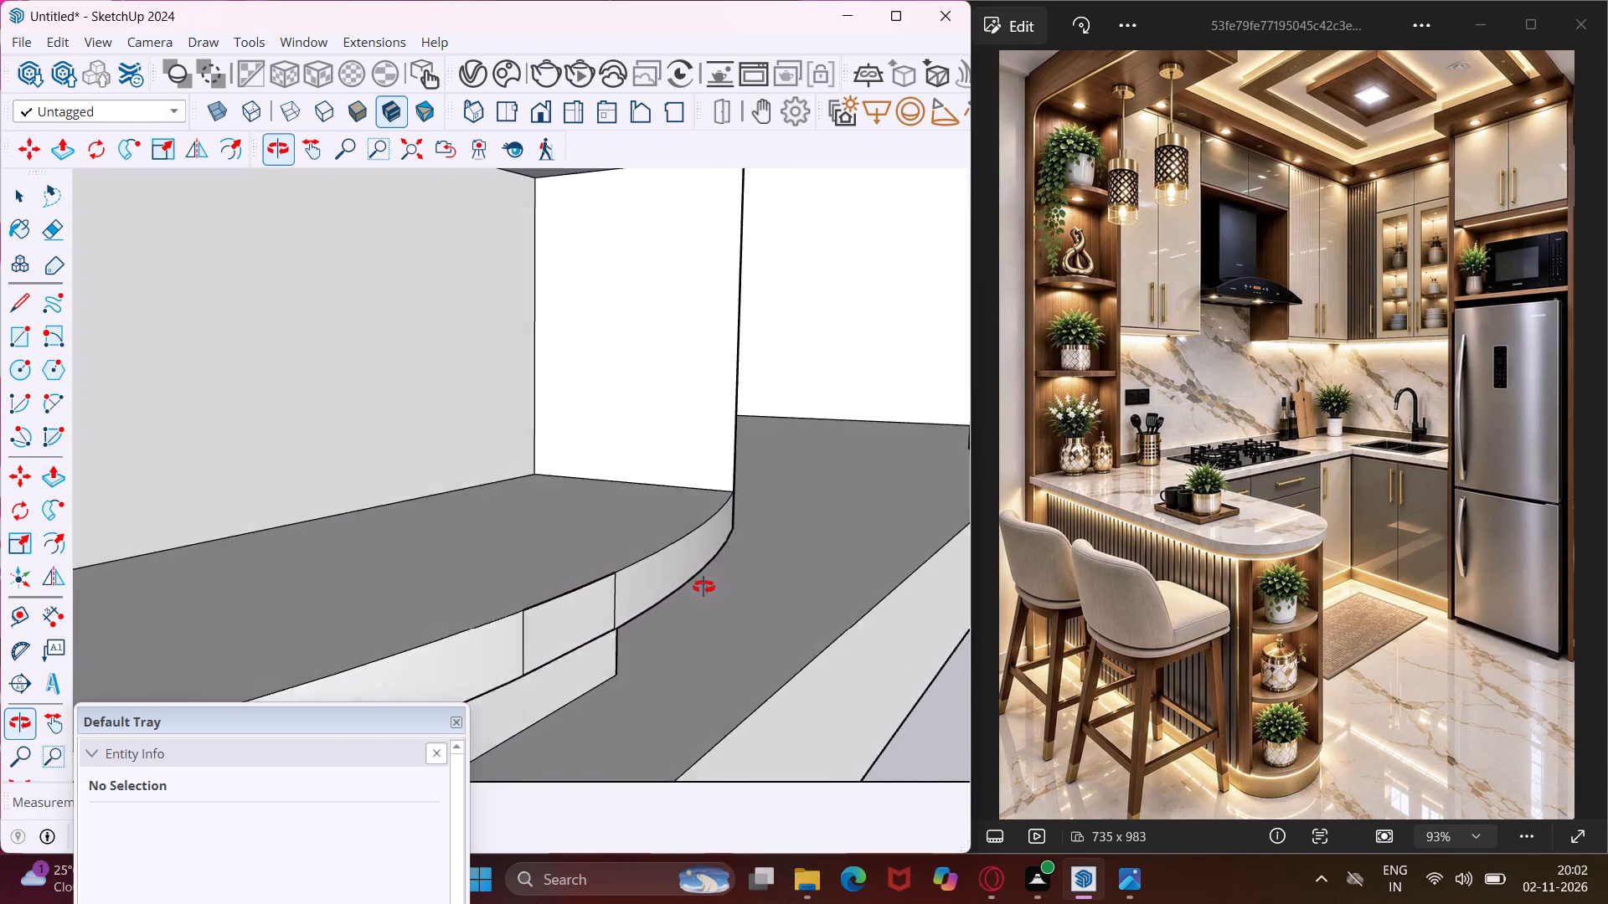
pyautogui.moveTo(703, 587); pyautogui.dragTo(722, 601, button='middle')
pyautogui.scroll(13, 581, 610)
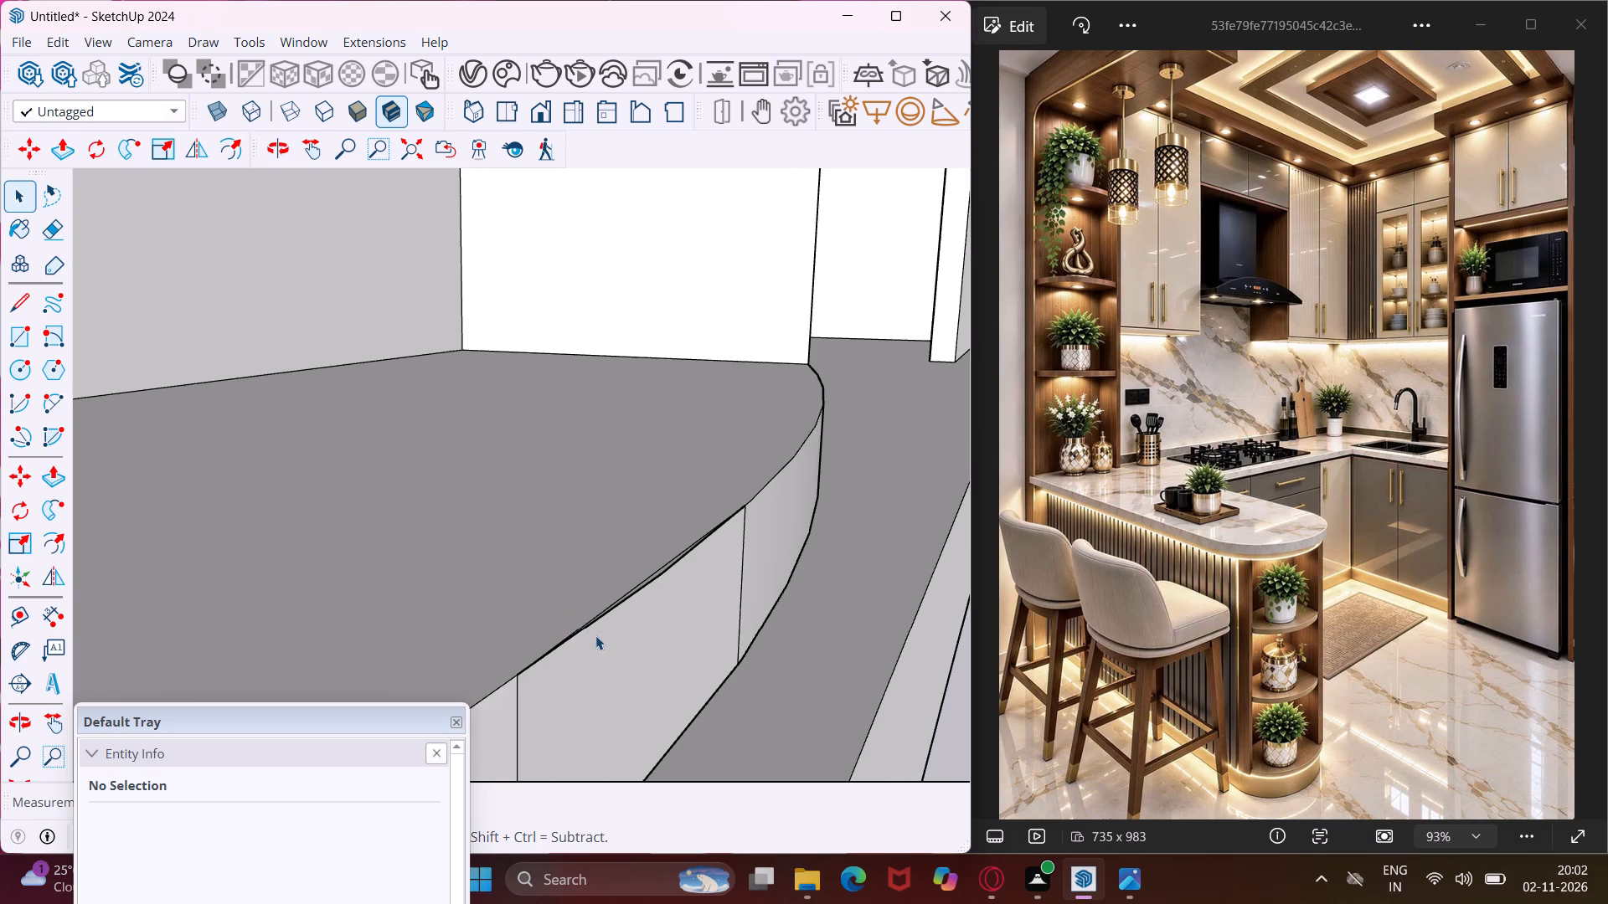
pyautogui.scroll(4, 595, 635)
pyautogui.moveTo(636, 584); pyautogui.dragTo(720, 608, button='middle')
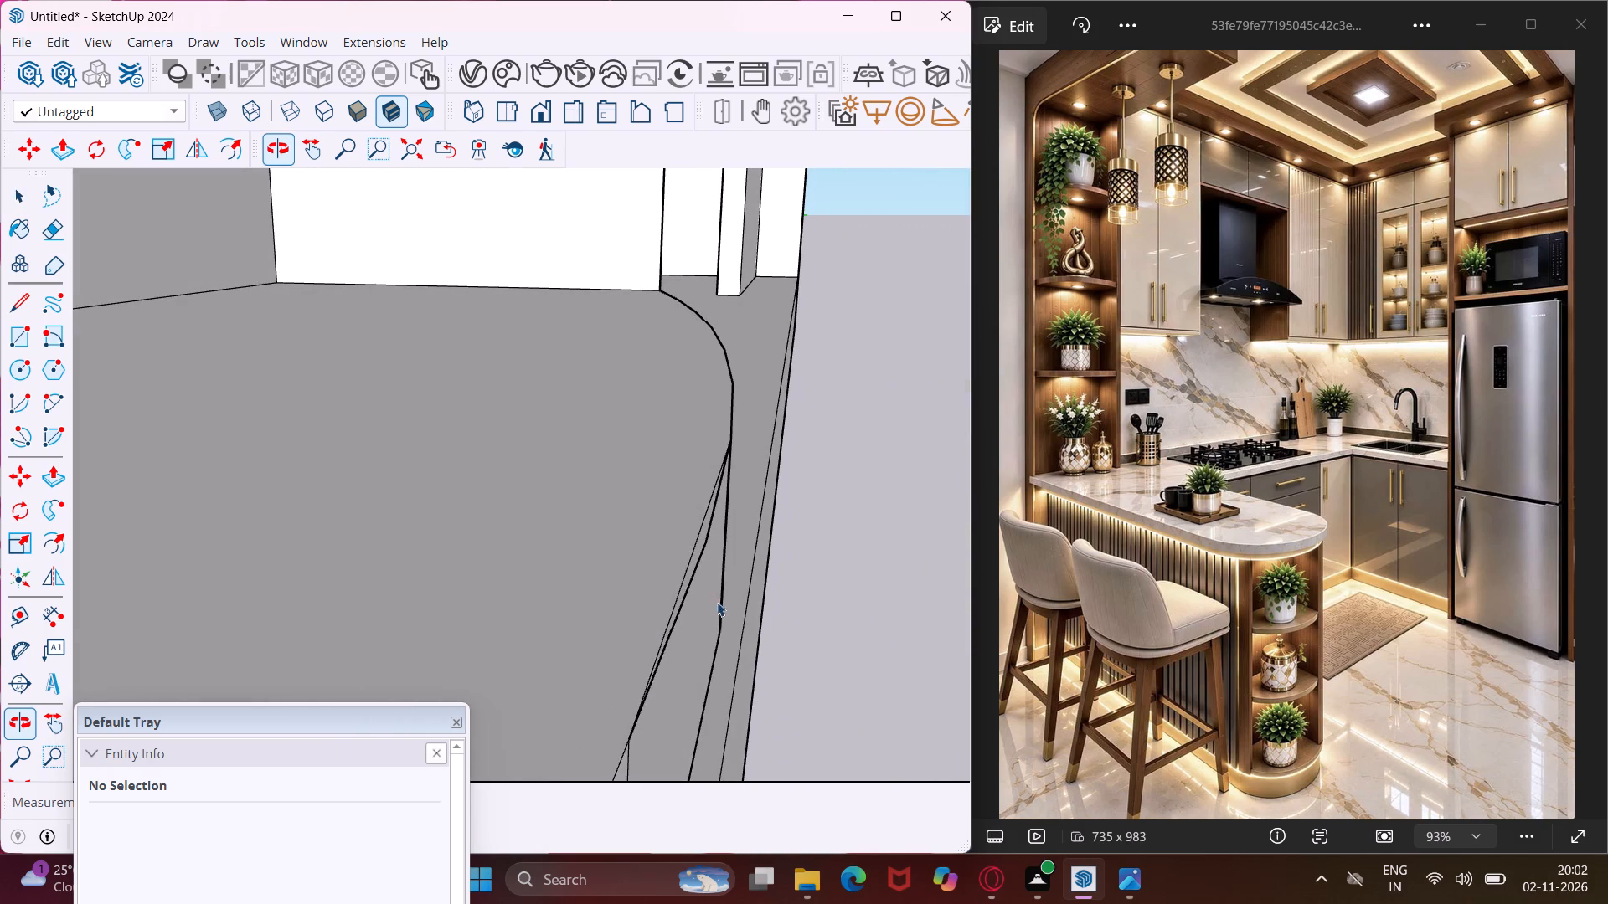
pyautogui.scroll(3, 698, 557)
pyautogui.press('e')
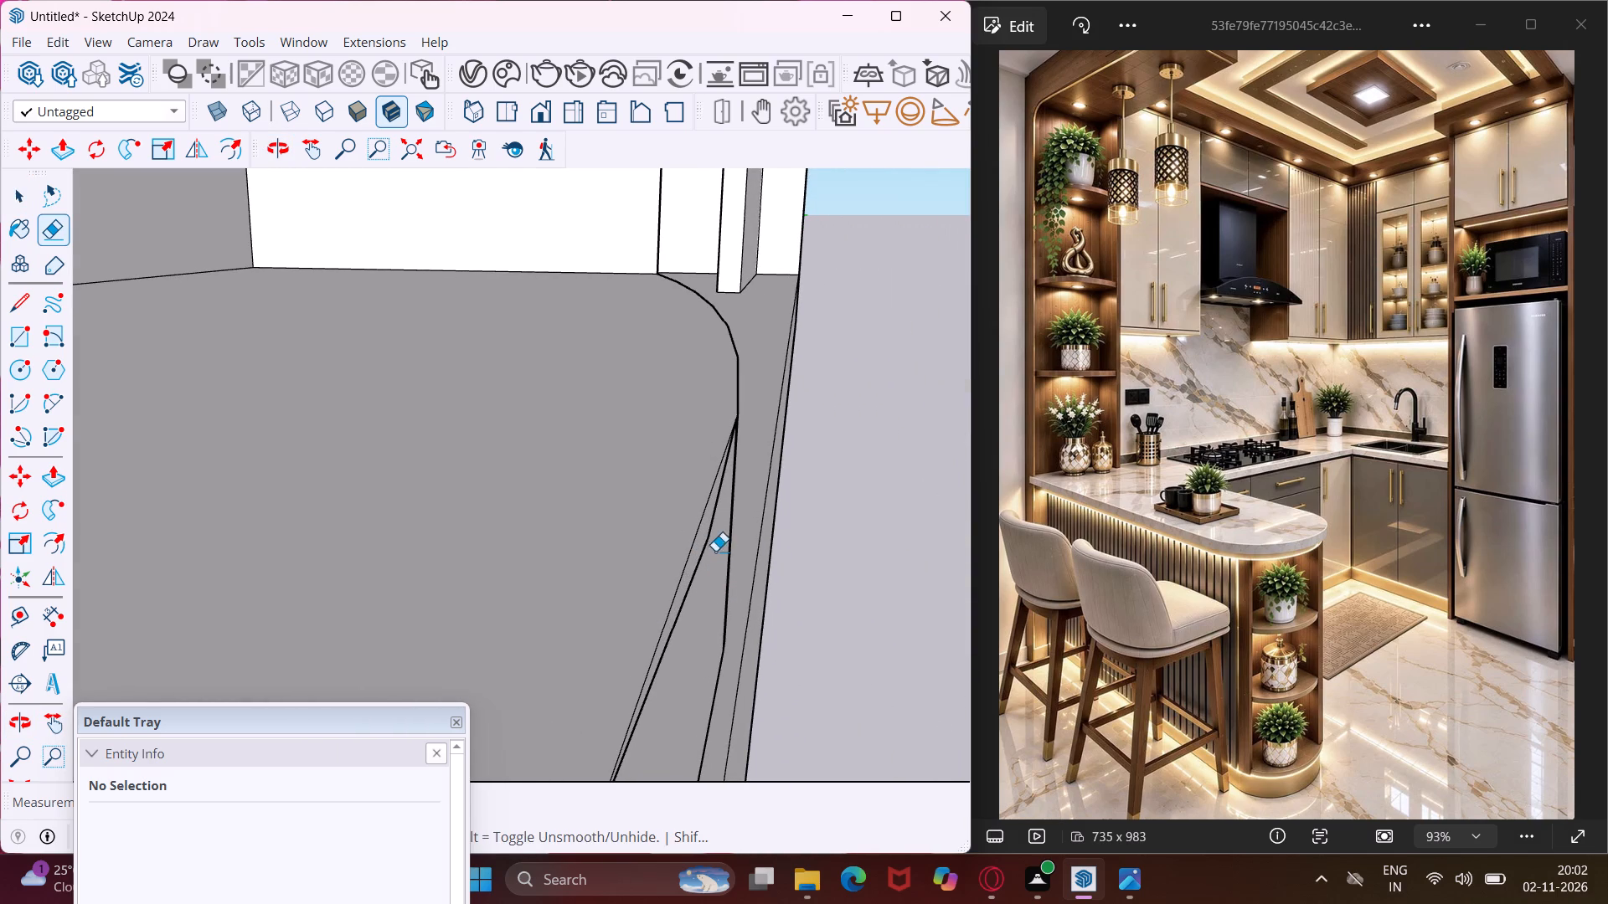
pyautogui.click(709, 536)
pyautogui.scroll(-4, 712, 484)
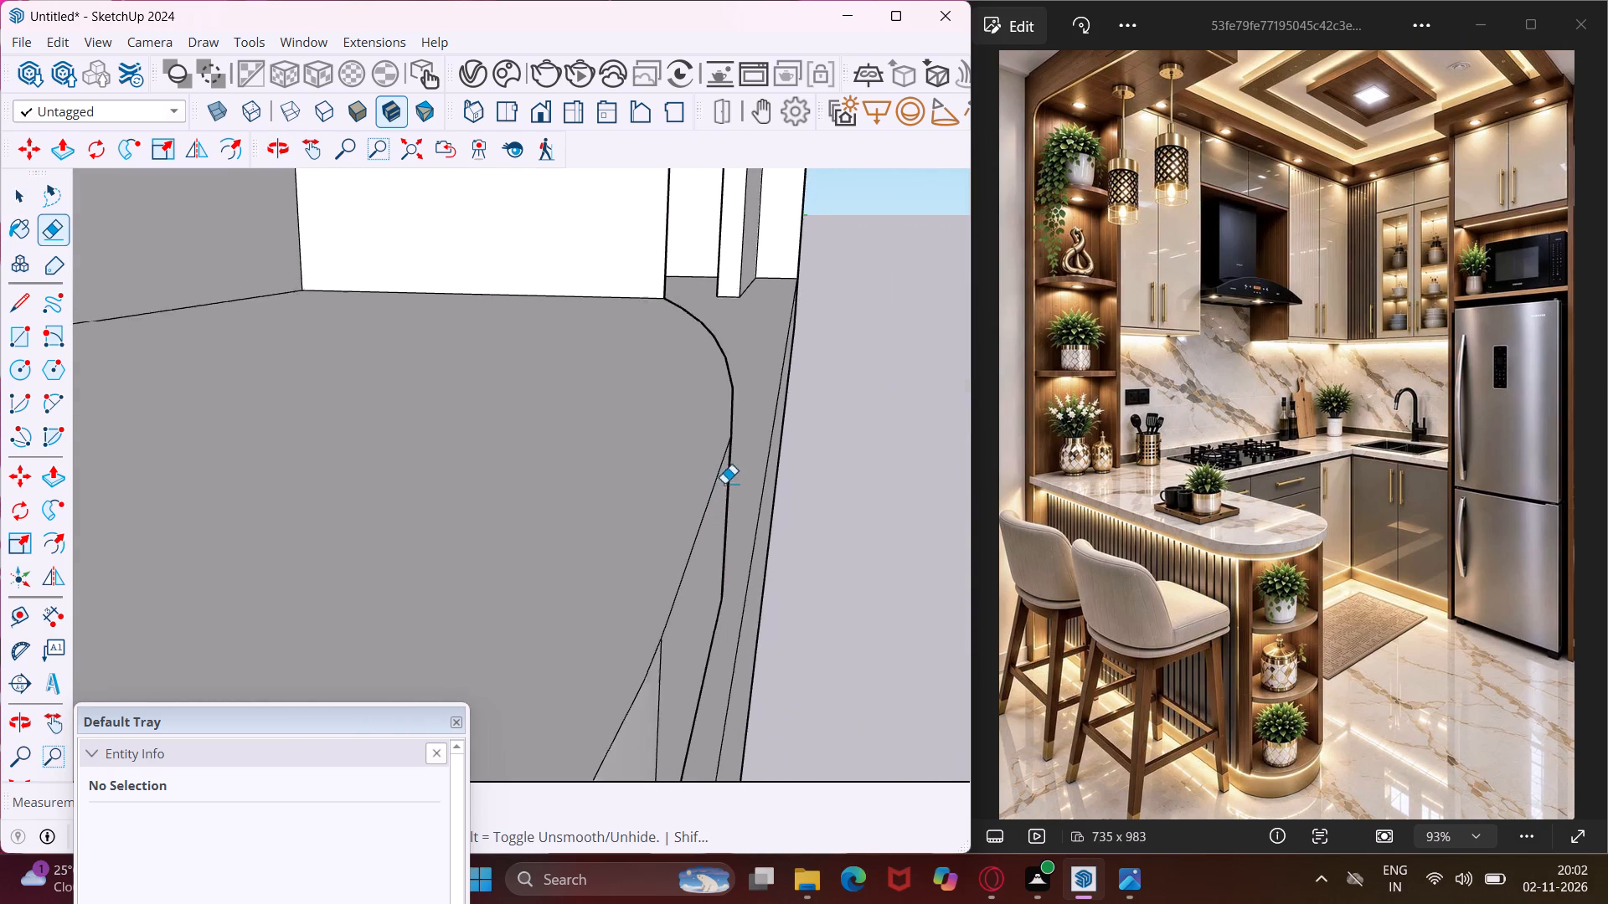
pyautogui.scroll(-7, 724, 483)
pyautogui.moveTo(729, 523); pyautogui.dragTo(513, 509, button='middle')
pyautogui.scroll(-3, 600, 383)
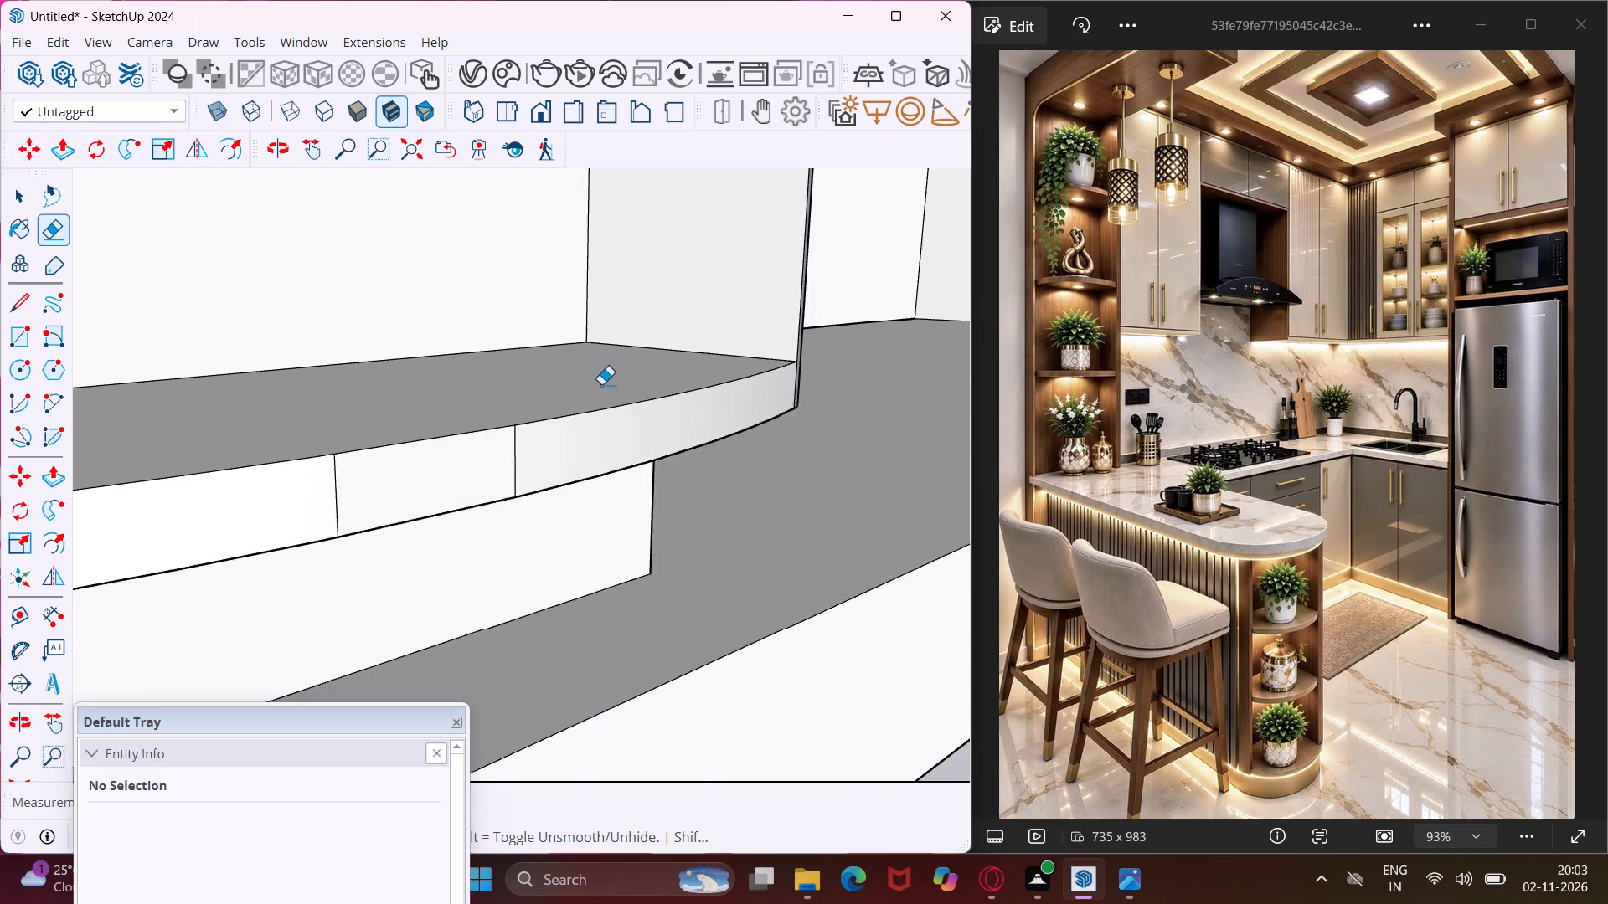
pyautogui.scroll(-20, 601, 384)
pyautogui.scroll(-6, 590, 432)
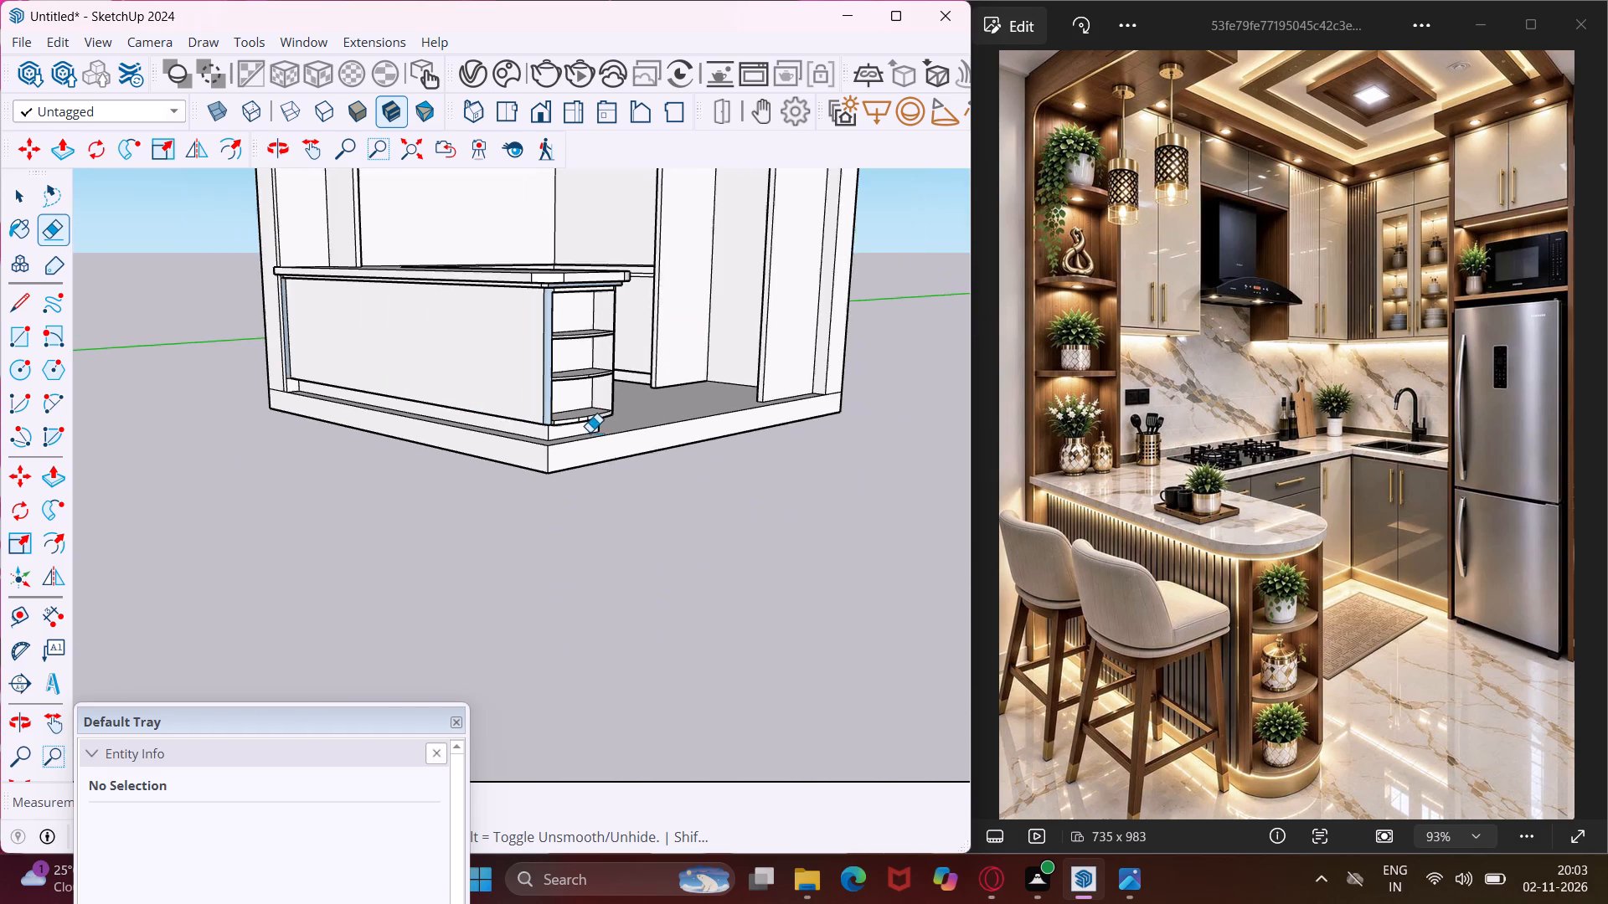
pyautogui.scroll(-6, 589, 403)
pyautogui.press('Escape')
pyautogui.press('space')
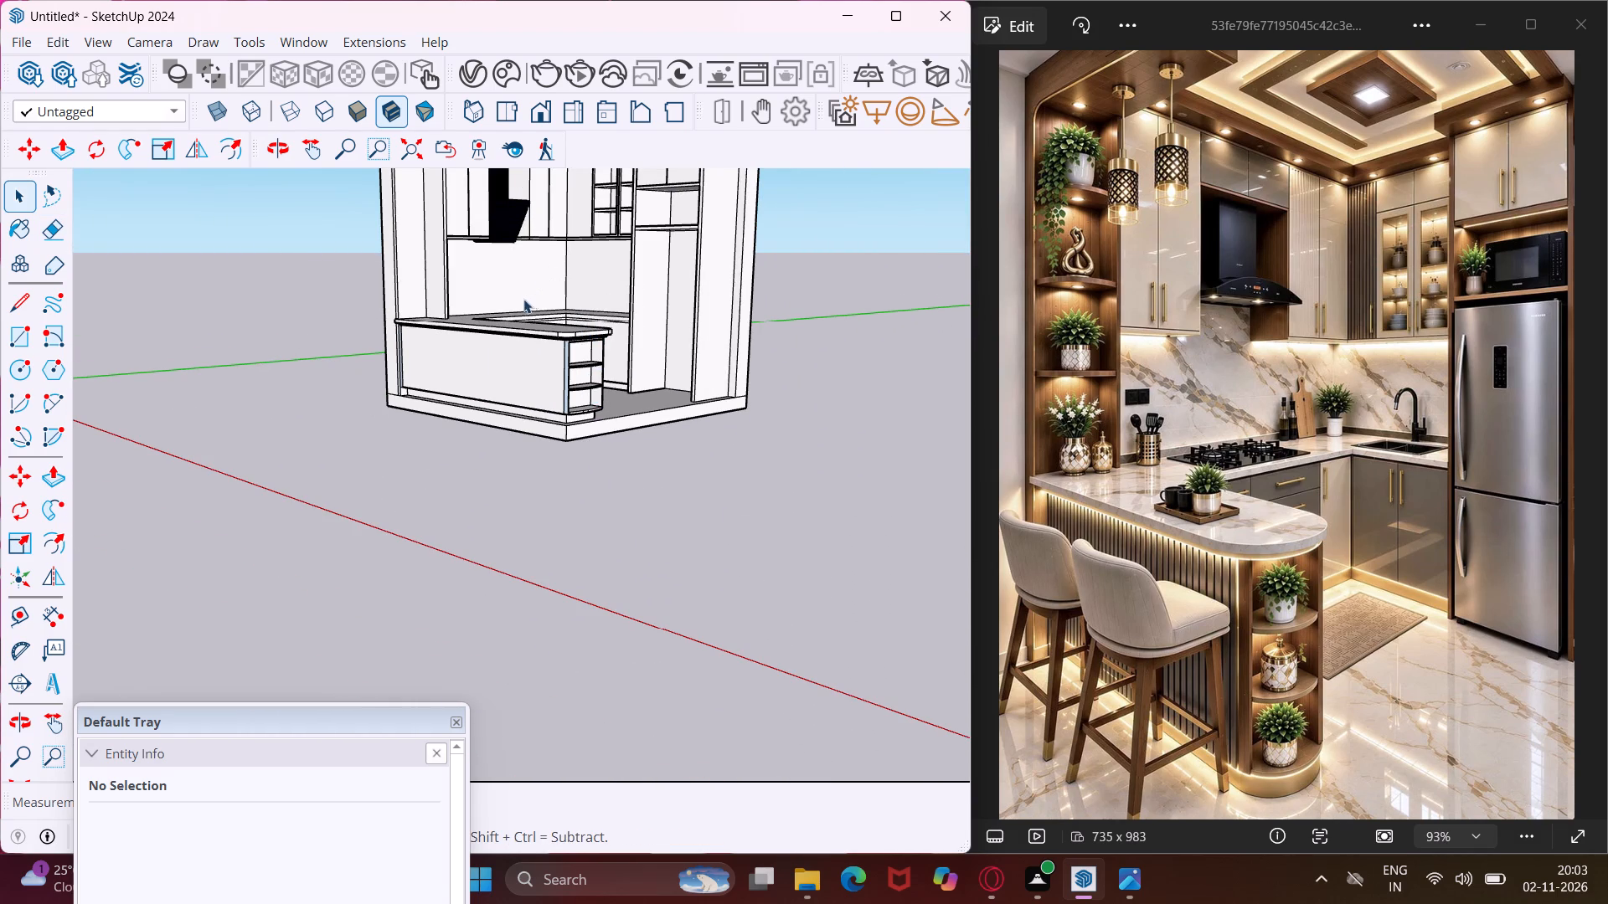
# Copy the vertical edge at the wall end of the peninsula's long outer face to the face's edge at the rounded corner.
pyautogui.scroll(8, 431, 309)
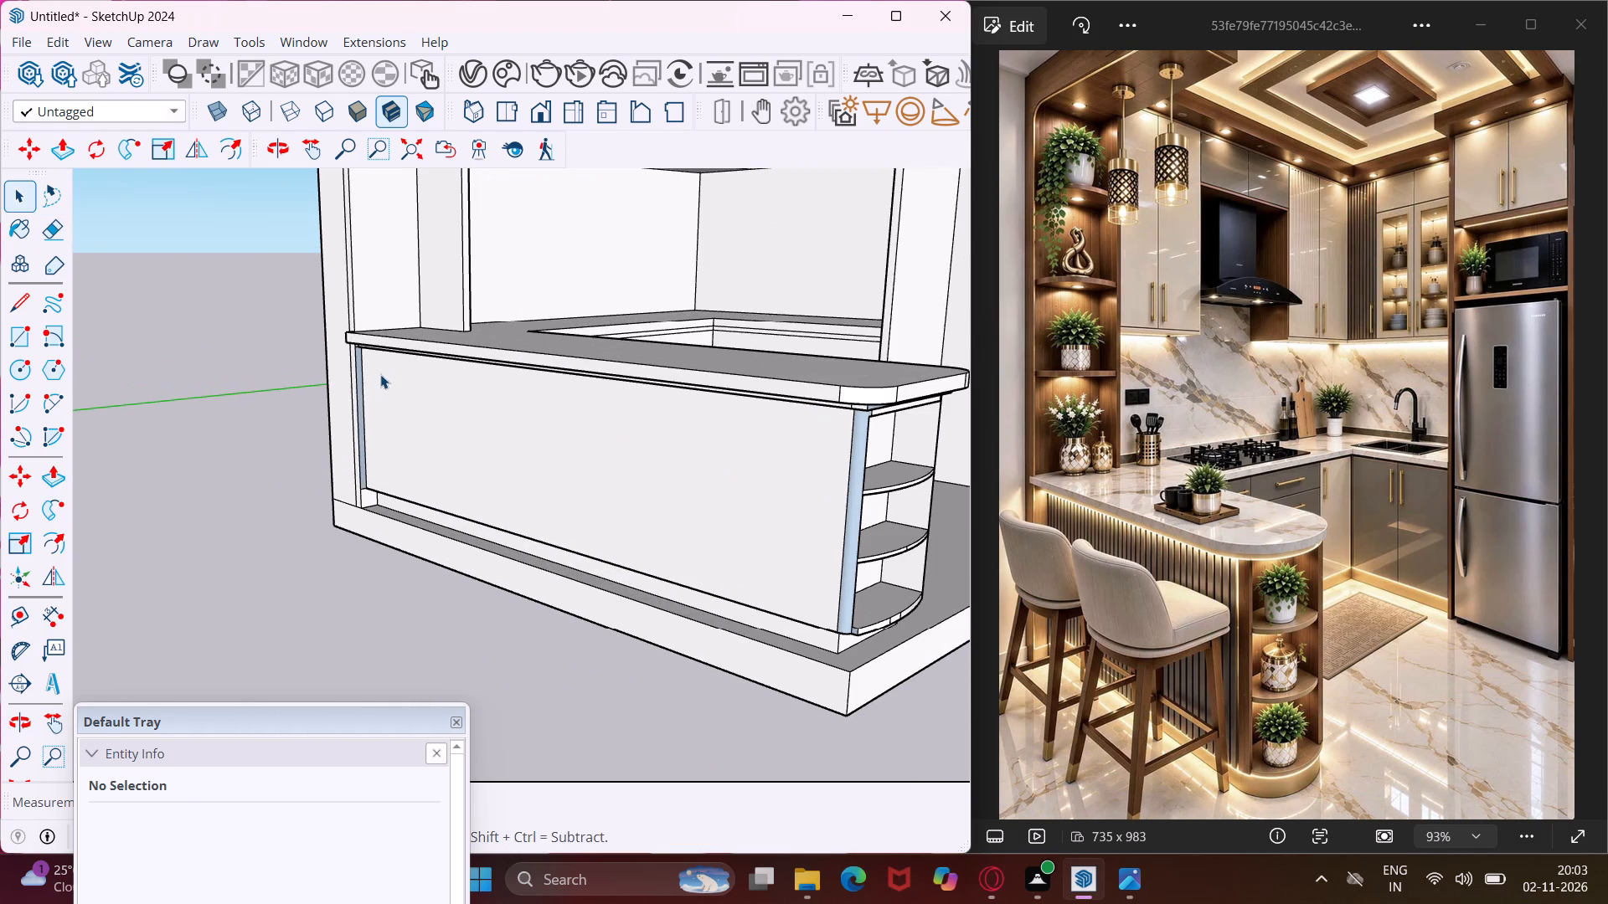
pyautogui.moveTo(380, 374); pyautogui.dragTo(642, 285, button='middle')
pyautogui.moveTo(507, 434); pyautogui.dragTo(352, 460, button='middle')
pyautogui.scroll(2, 784, 517)
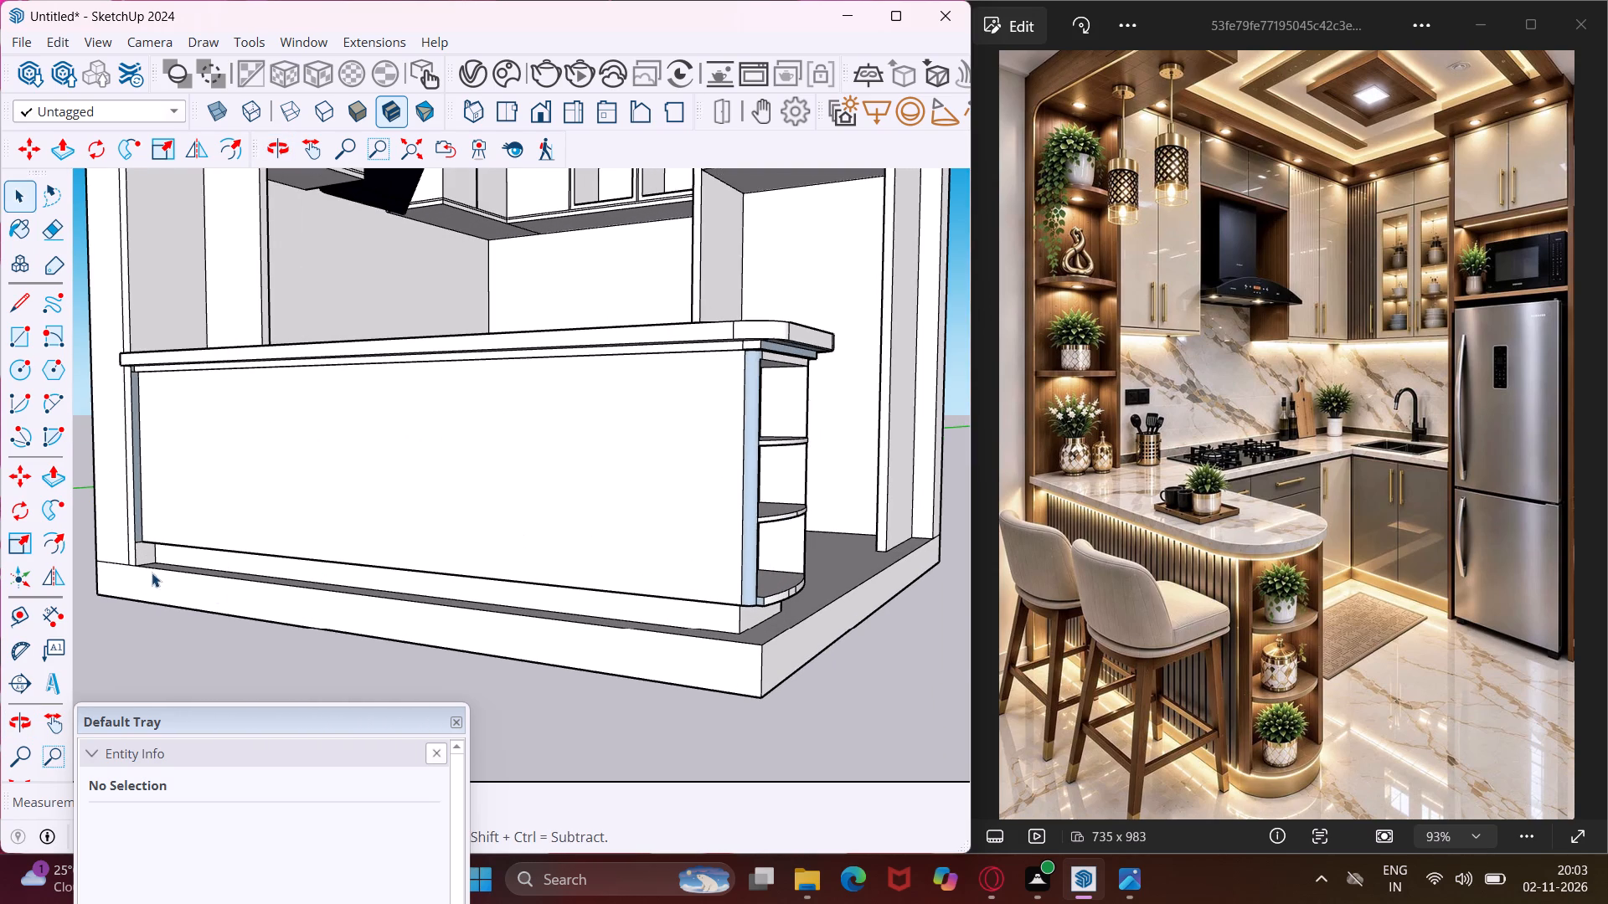
pyautogui.scroll(7, 146, 567)
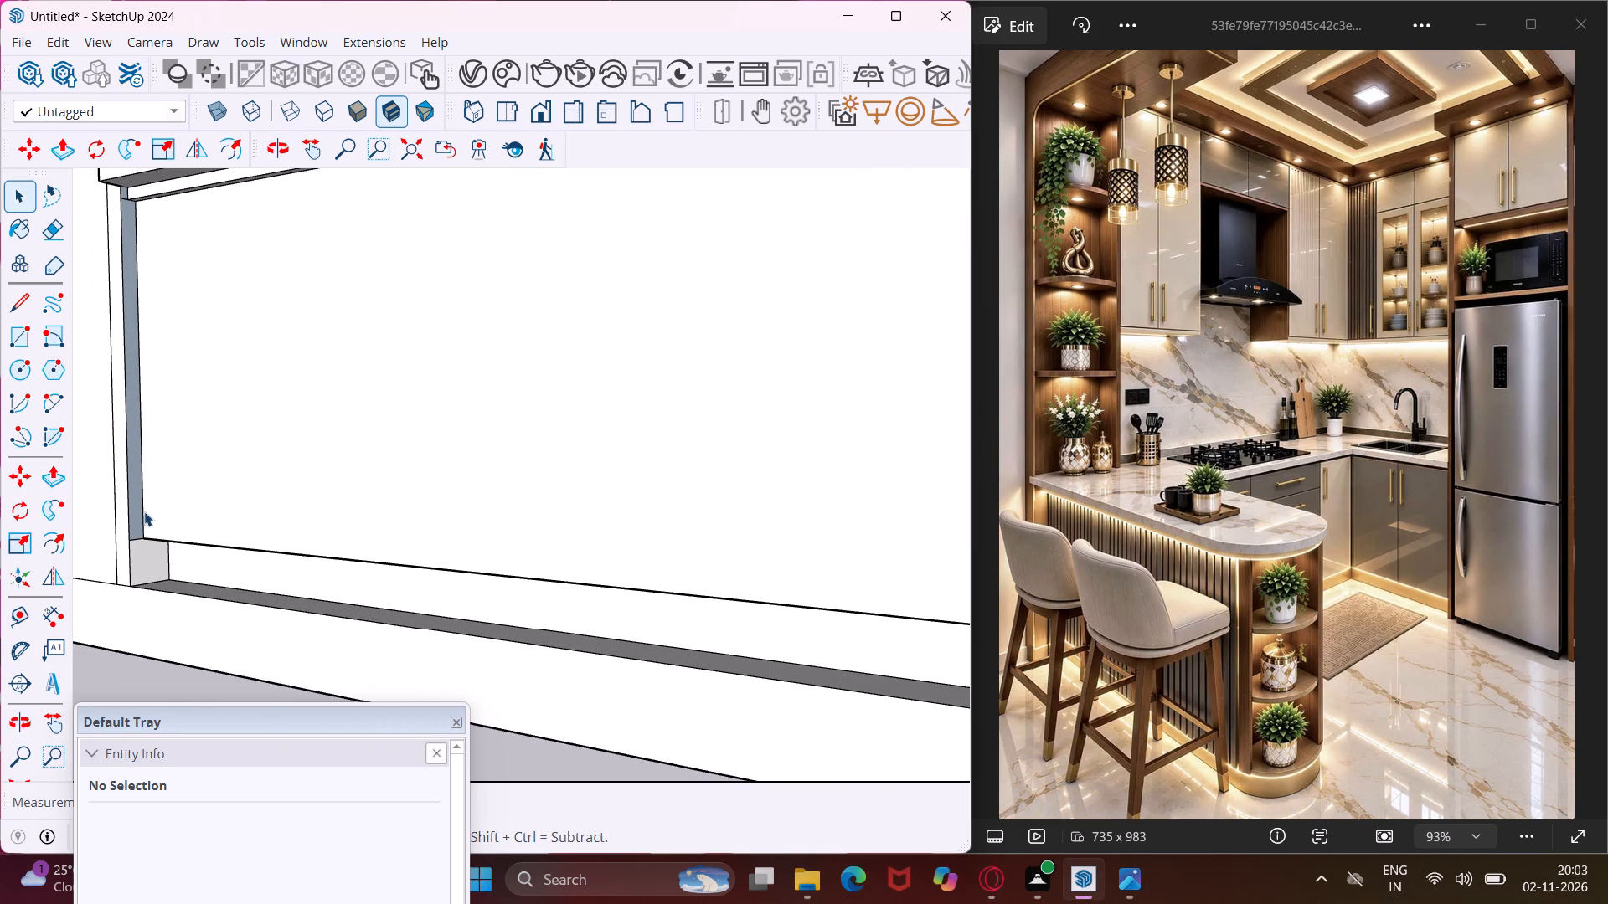
pyautogui.click(144, 513)
pyautogui.press('m')
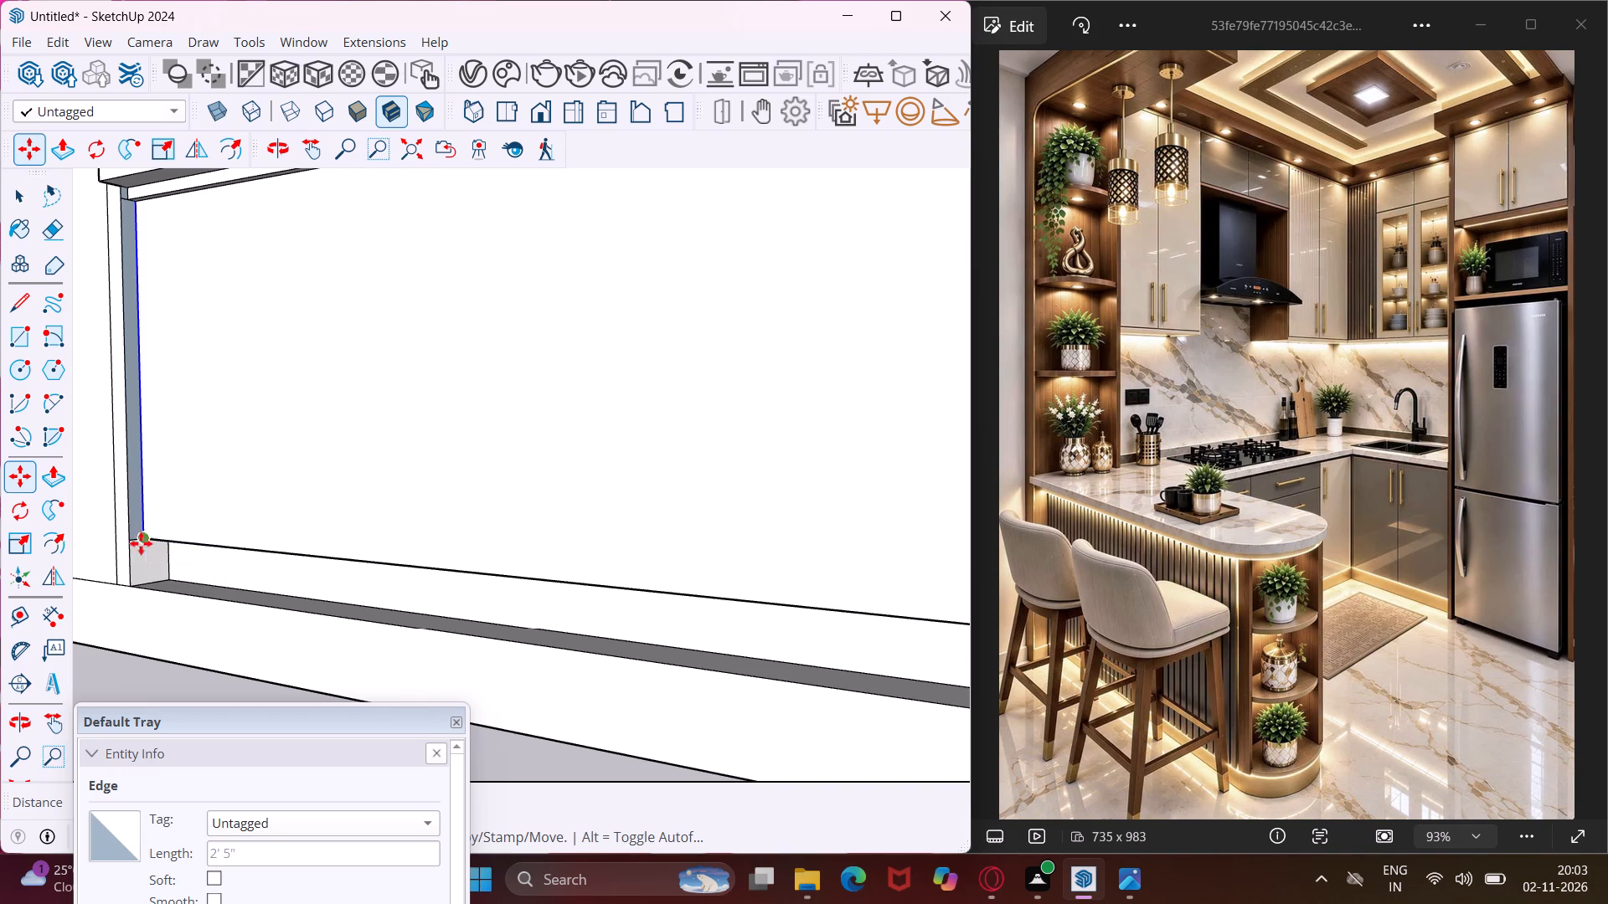
pyautogui.click(145, 540)
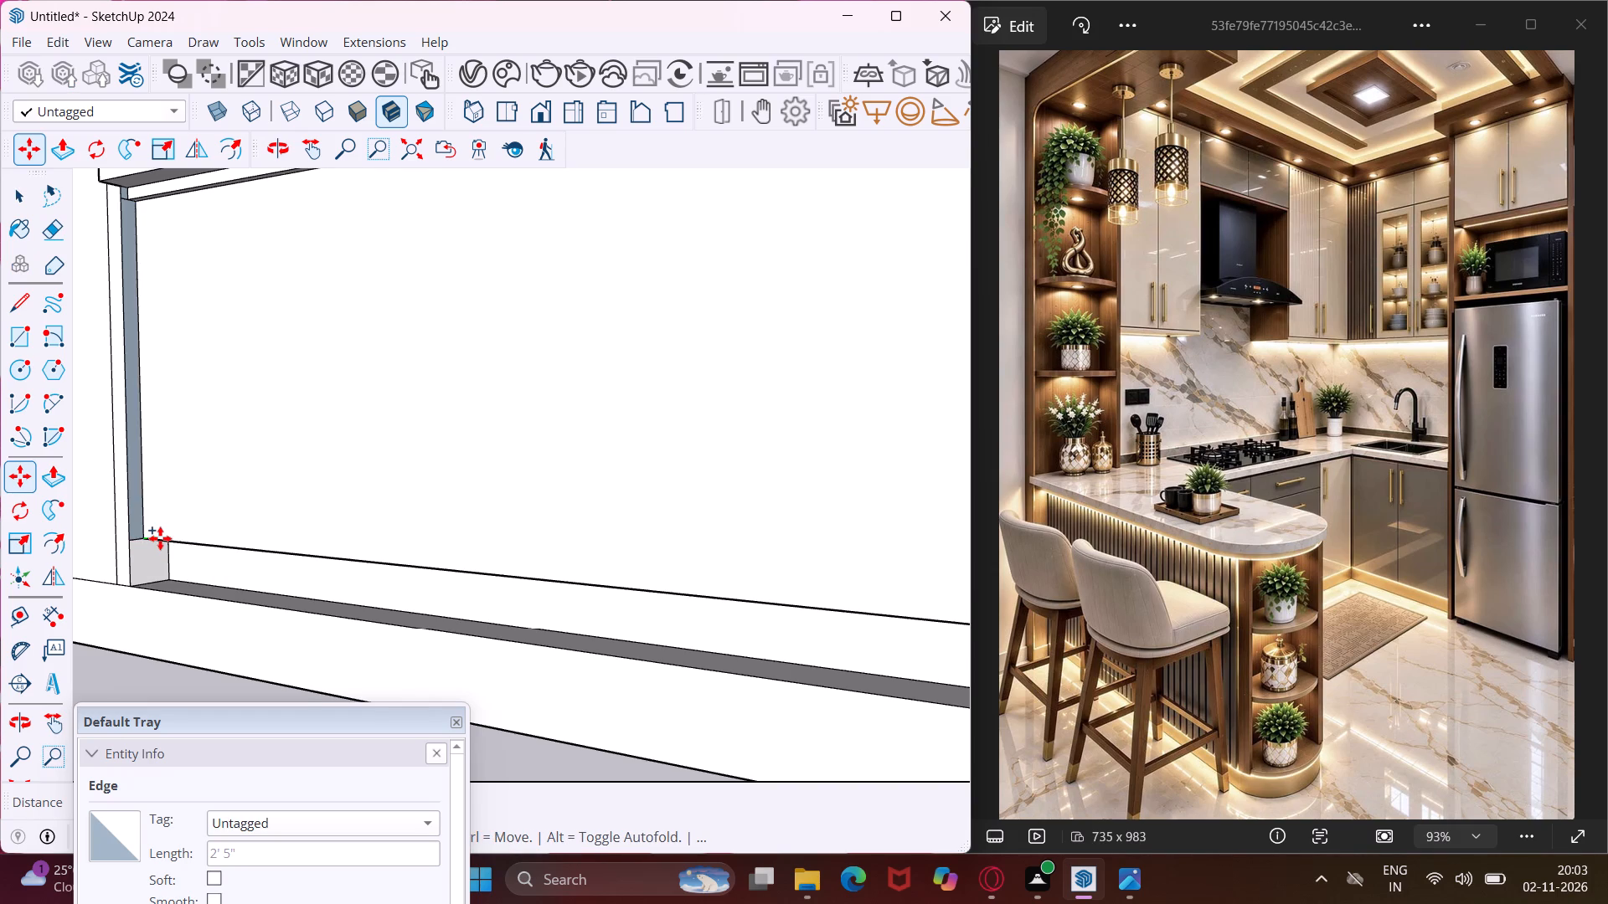
pyautogui.scroll(-13, 160, 538)
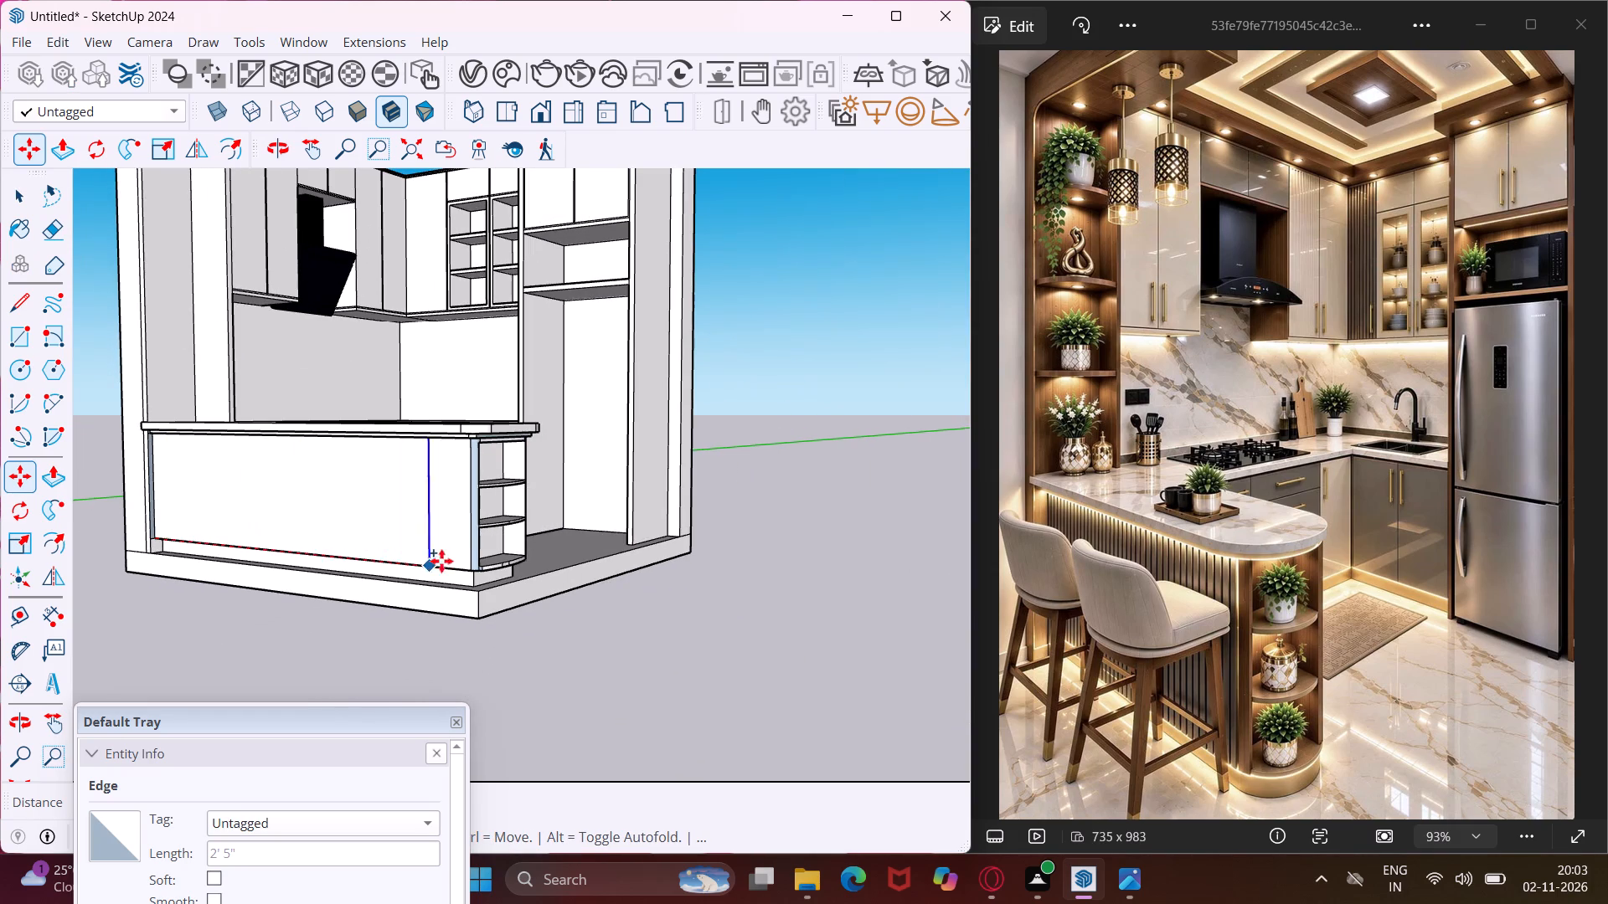
pyautogui.scroll(4, 463, 571)
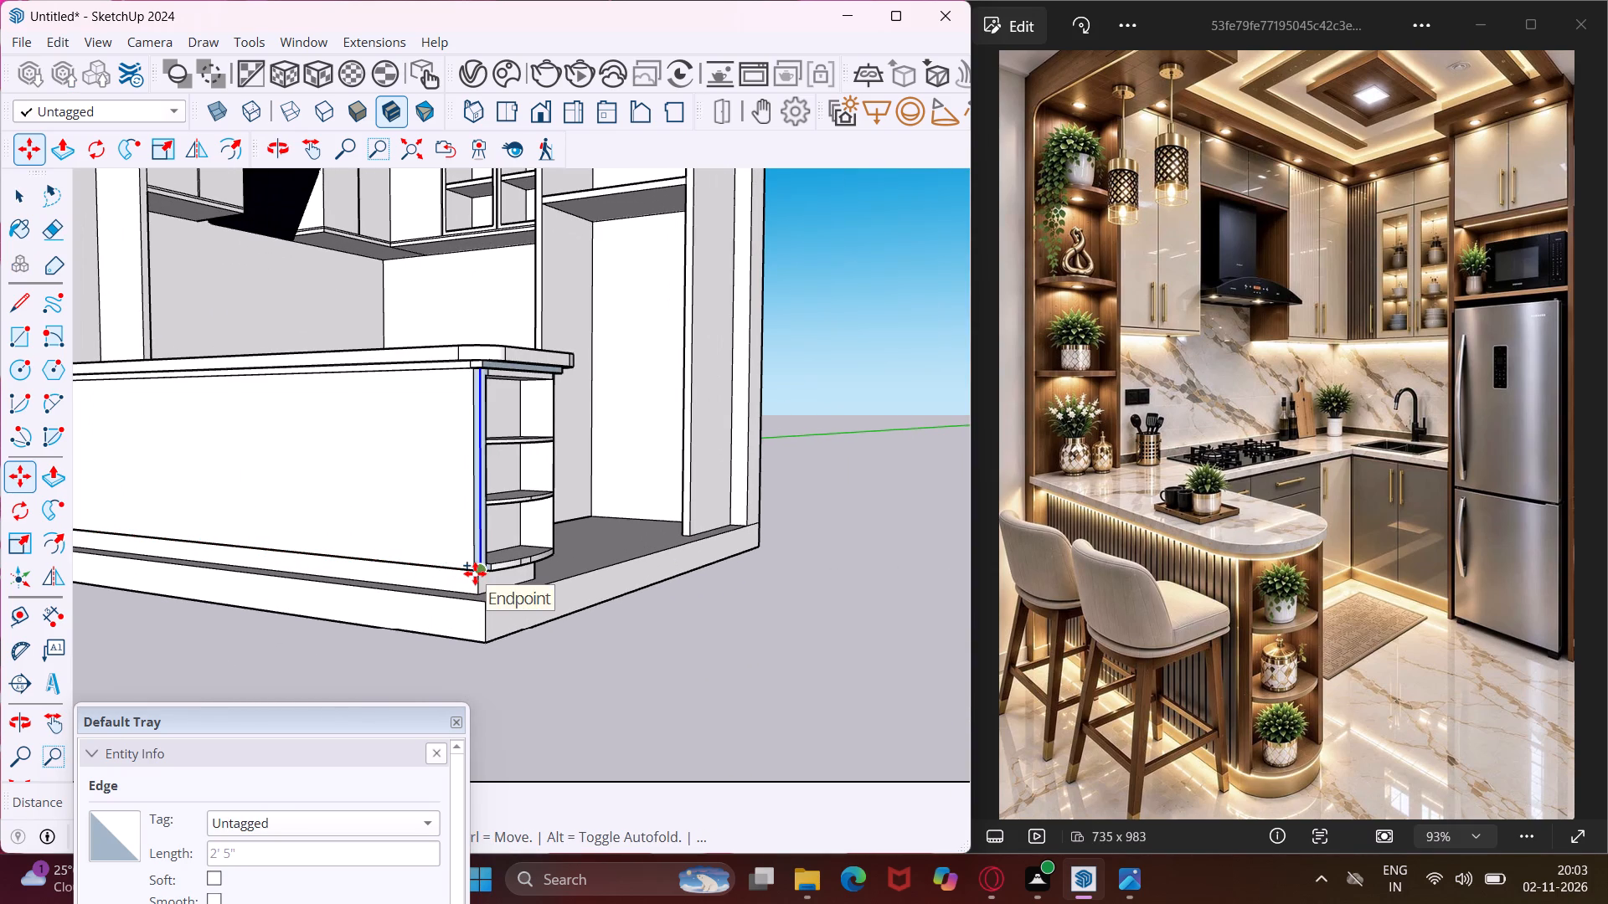
pyautogui.scroll(18, 466, 573)
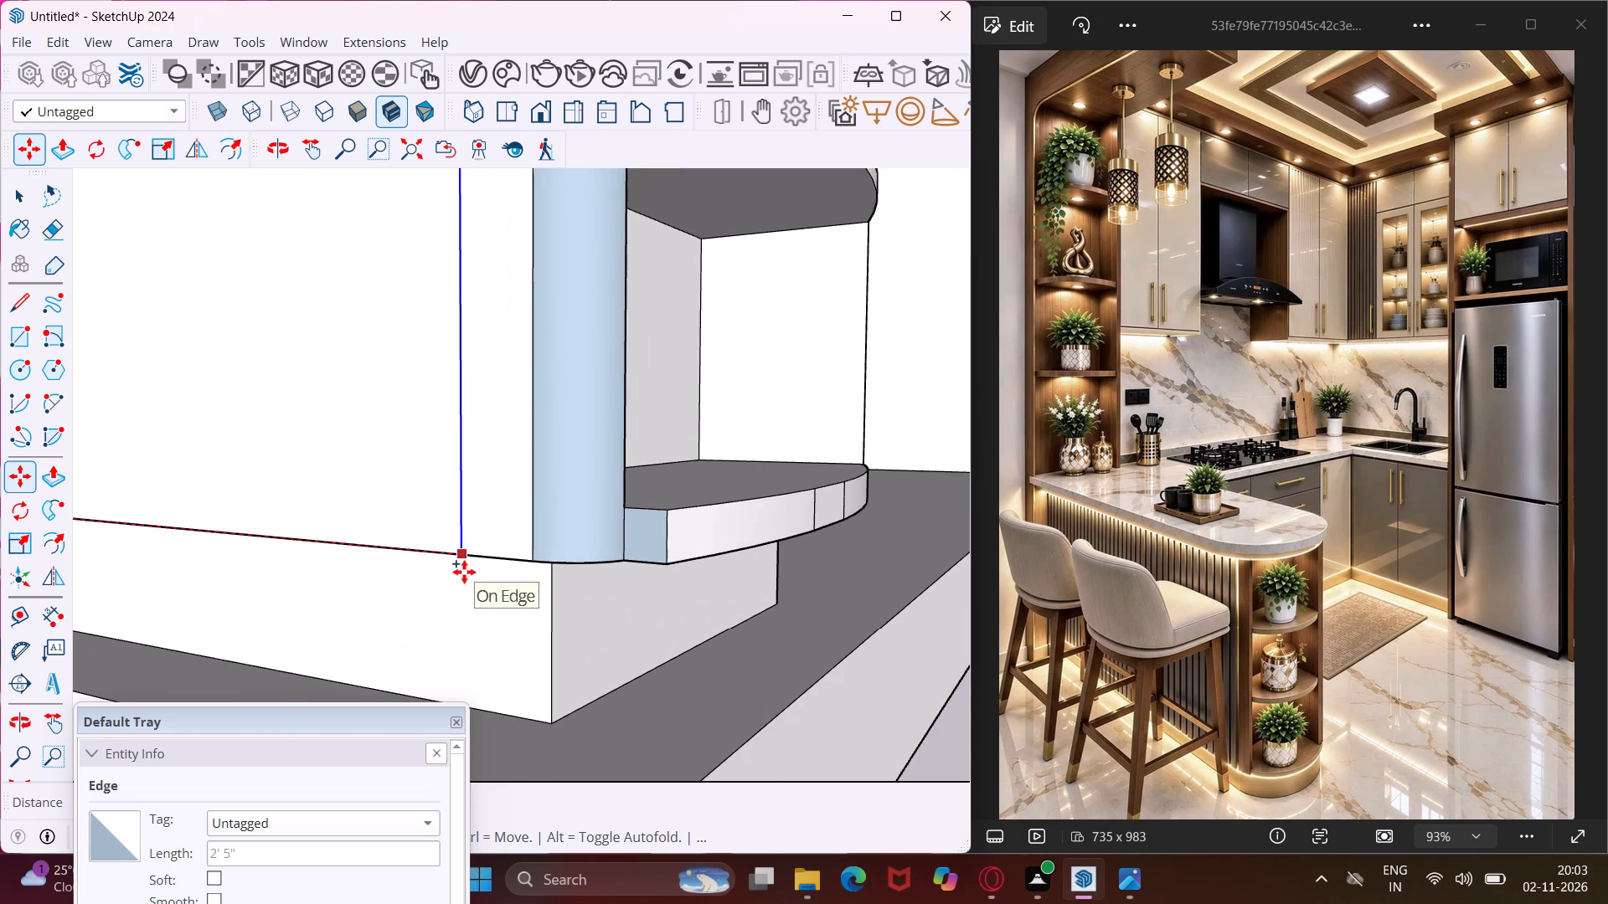
pyautogui.scroll(4, 464, 572)
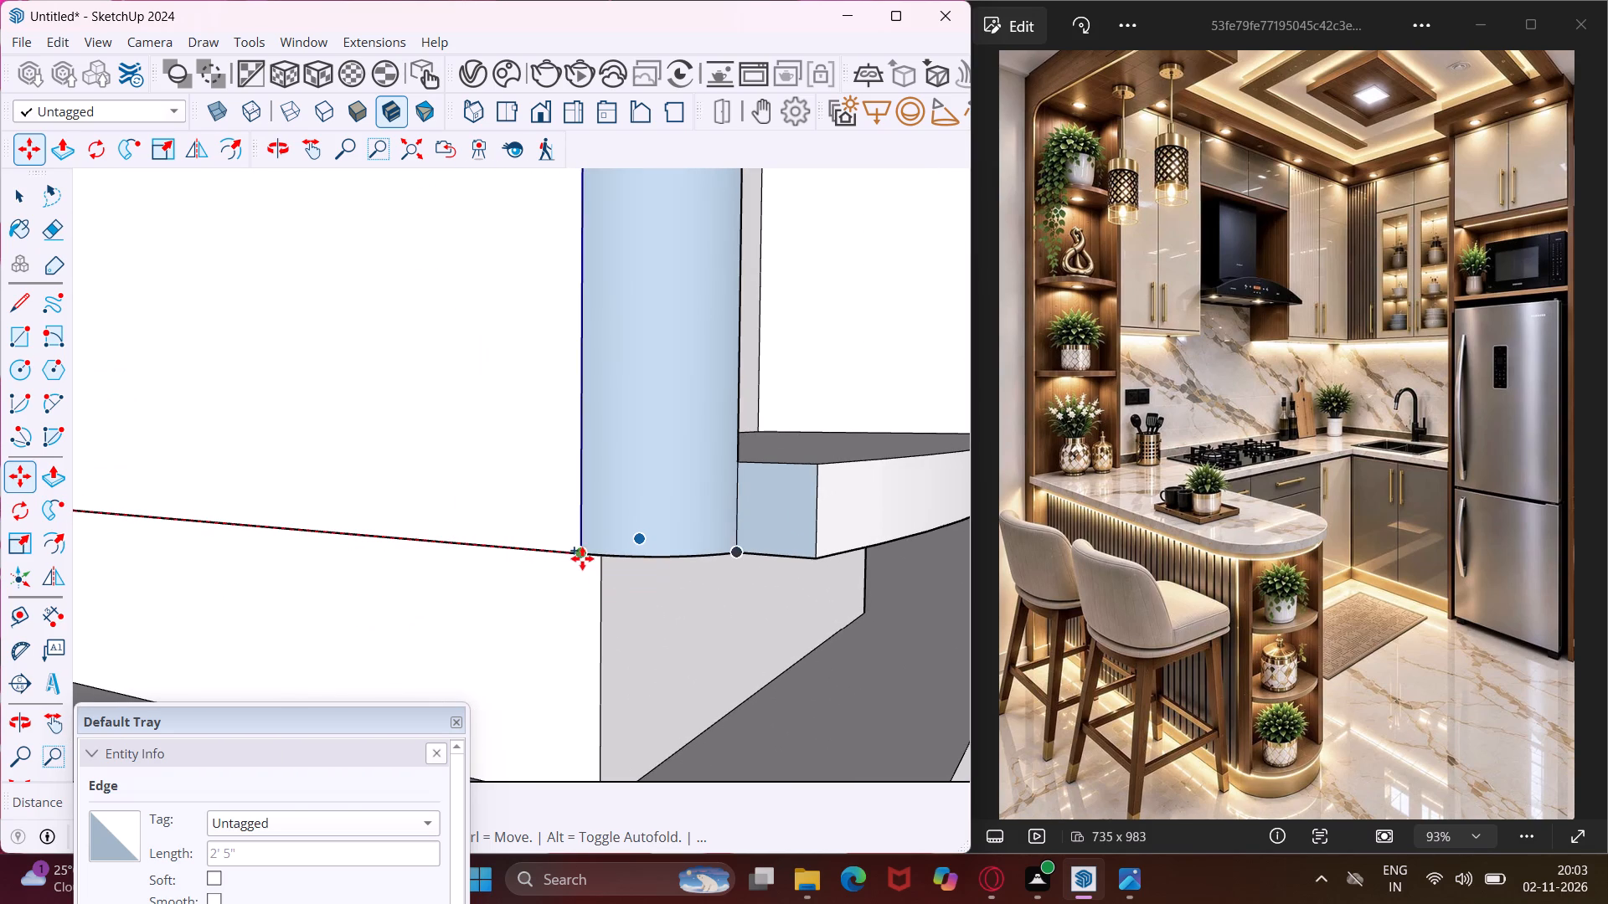
pyautogui.click(582, 558)
# Divide the copied edge's span into 30 equal spaces to fill the peninsula's outer face with vertical lines.
pyautogui.scroll(-9, 471, 561)
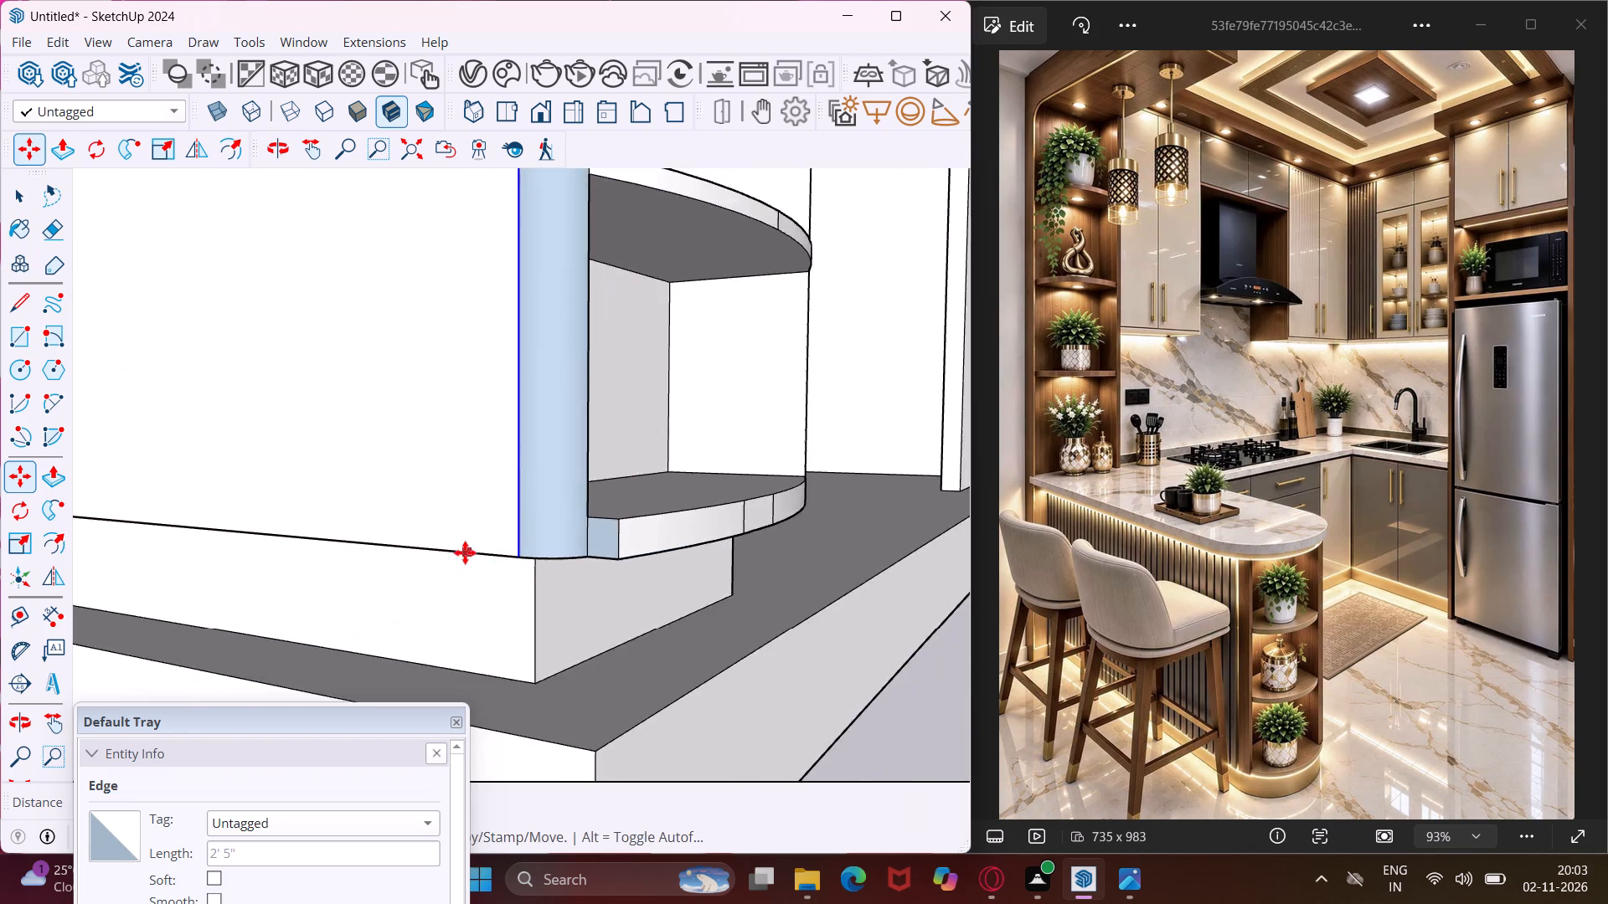
pyautogui.scroll(-14, 465, 552)
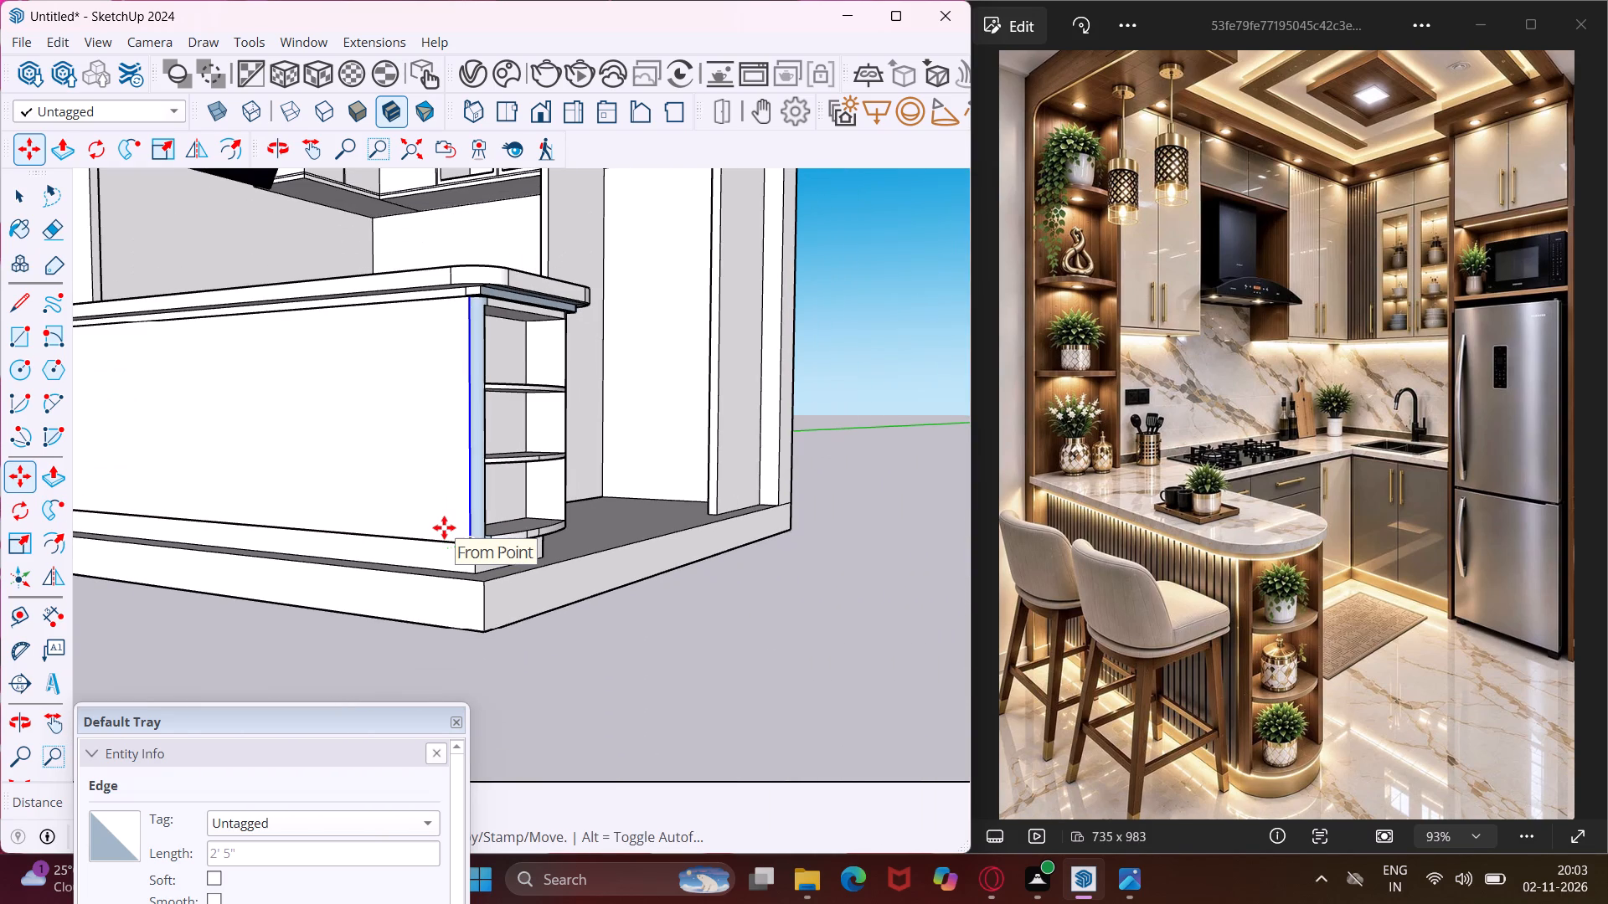
pyautogui.press('/')
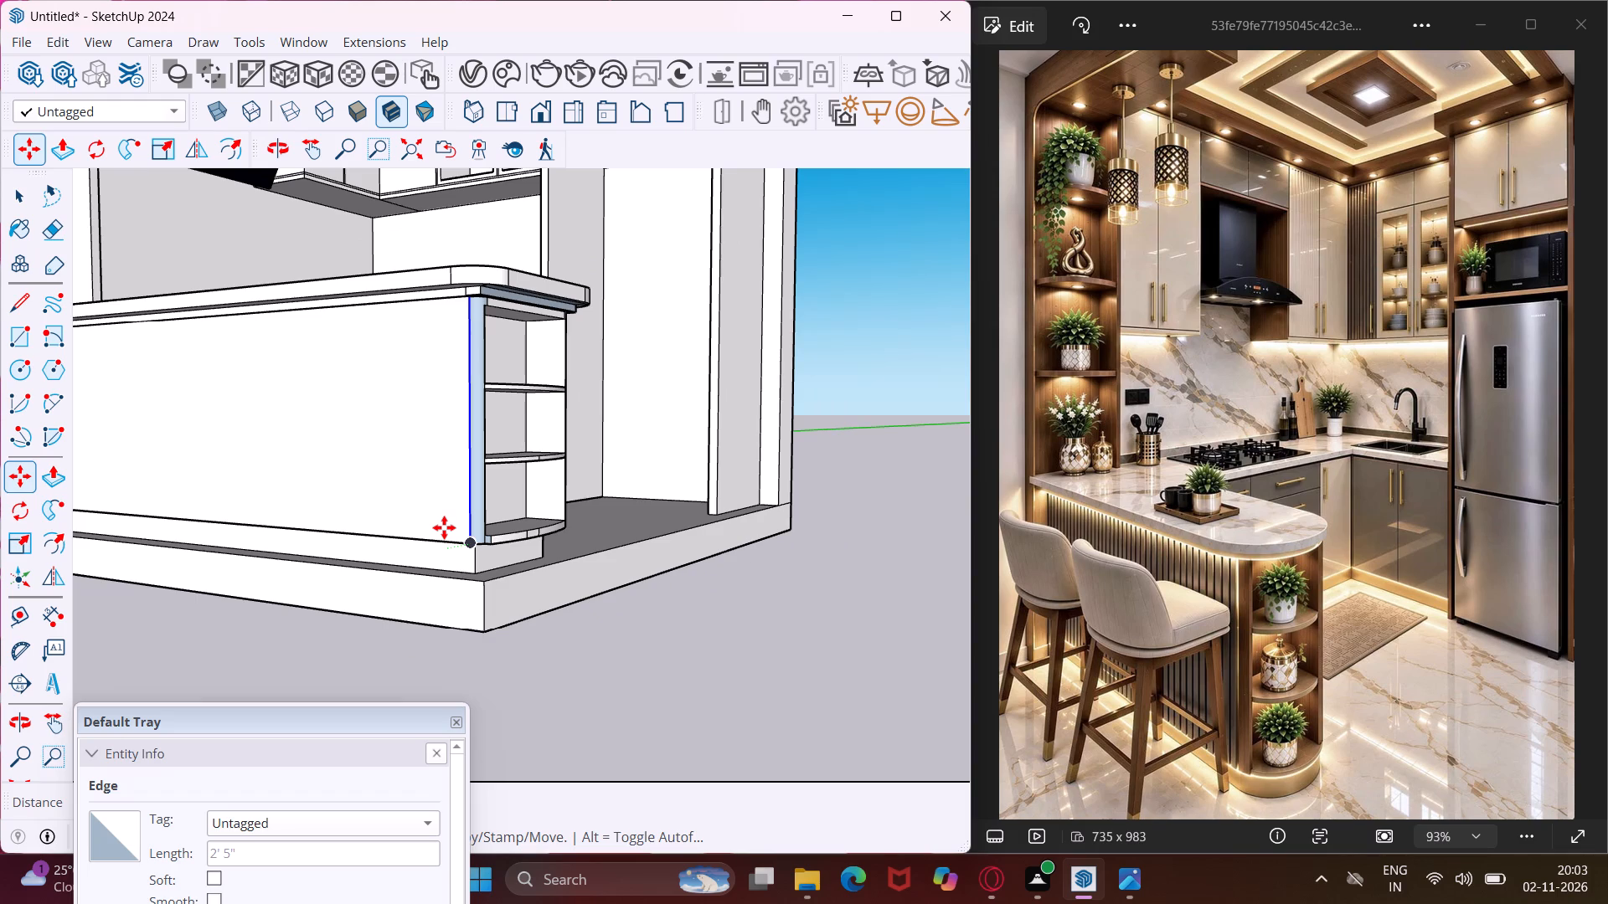
pyautogui.write('30')
pyautogui.press('Return')
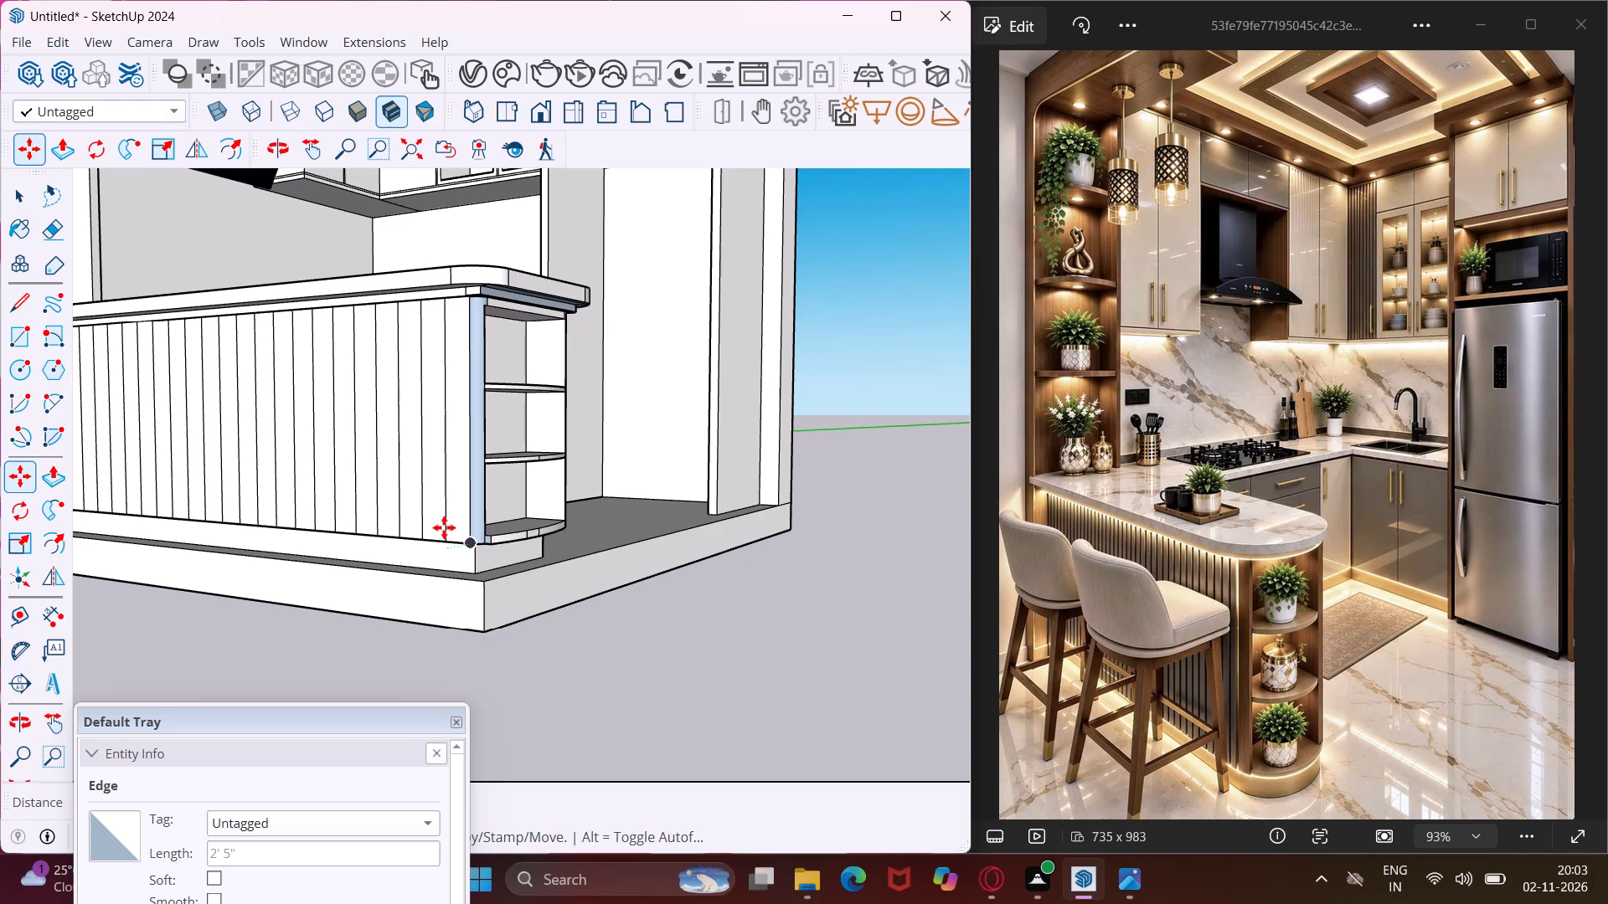
pyautogui.scroll(-7, 472, 466)
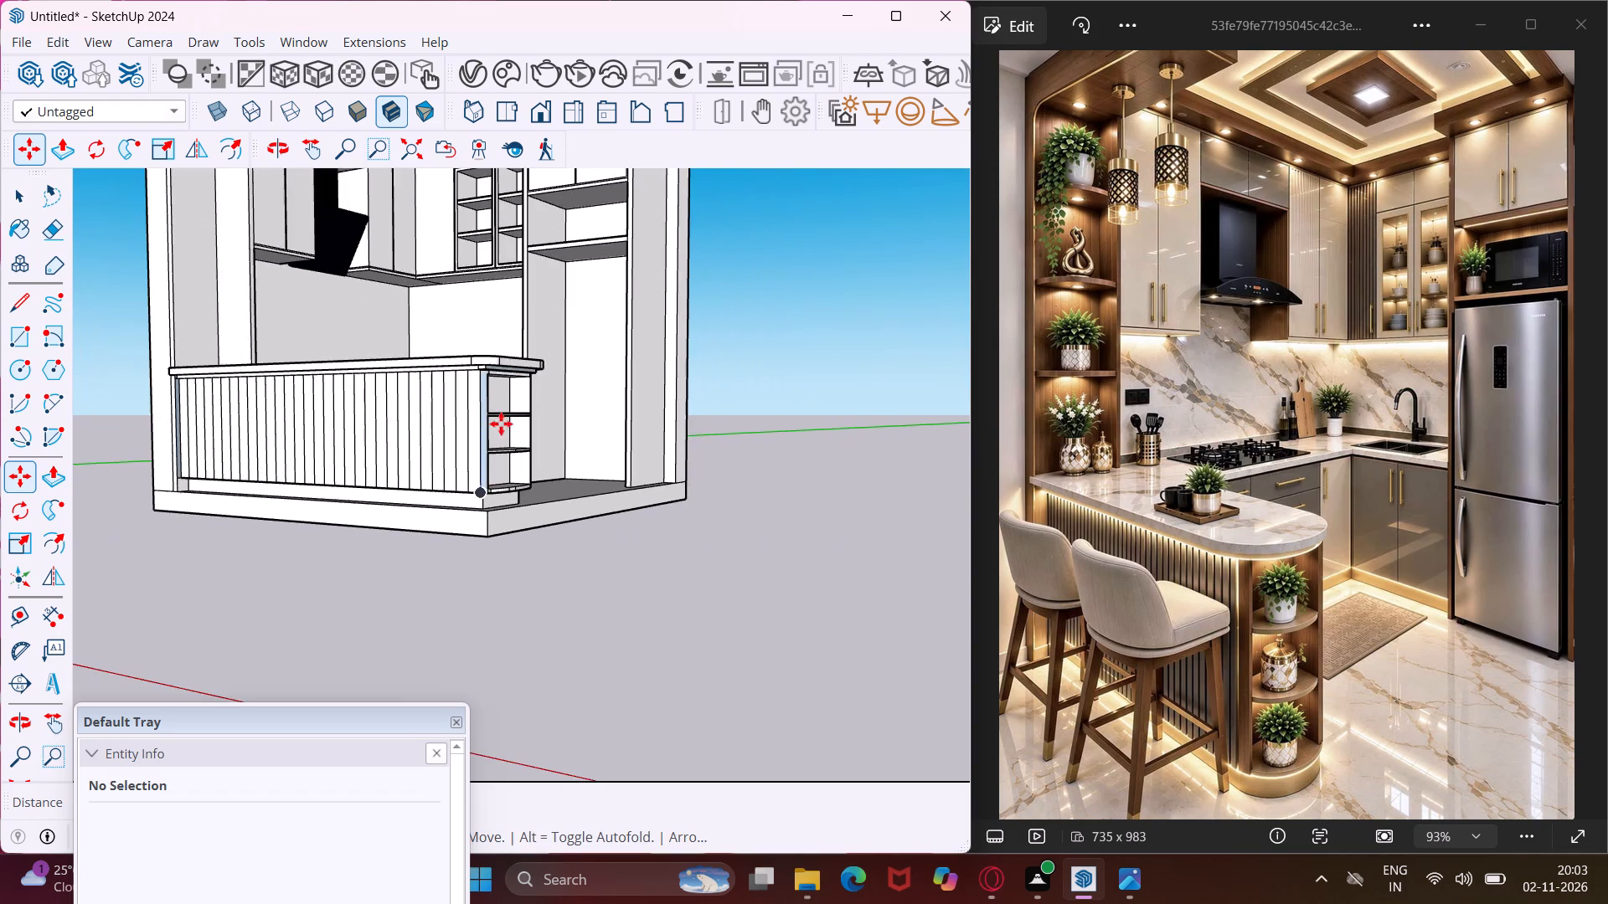
pyautogui.scroll(-4, 501, 424)
pyautogui.press('Escape')
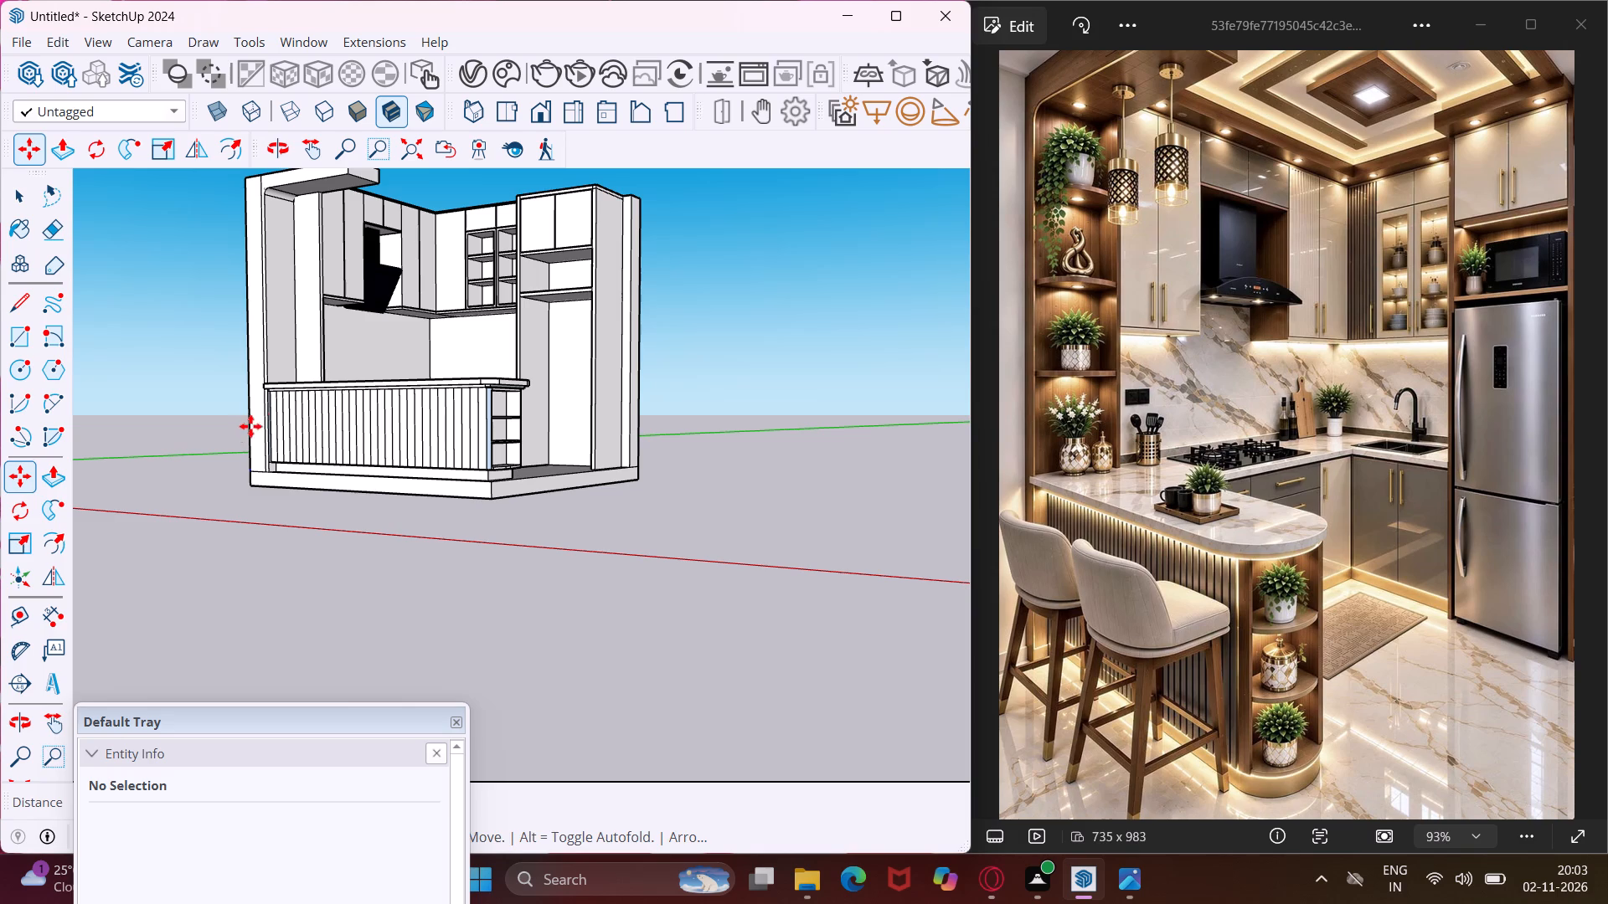
pyautogui.press('space')
# Copy the first 19 vertical dividing lines from the wall end of the peninsula's outer face 0.4" toward the rounded corner.
pyautogui.scroll(16, 276, 422)
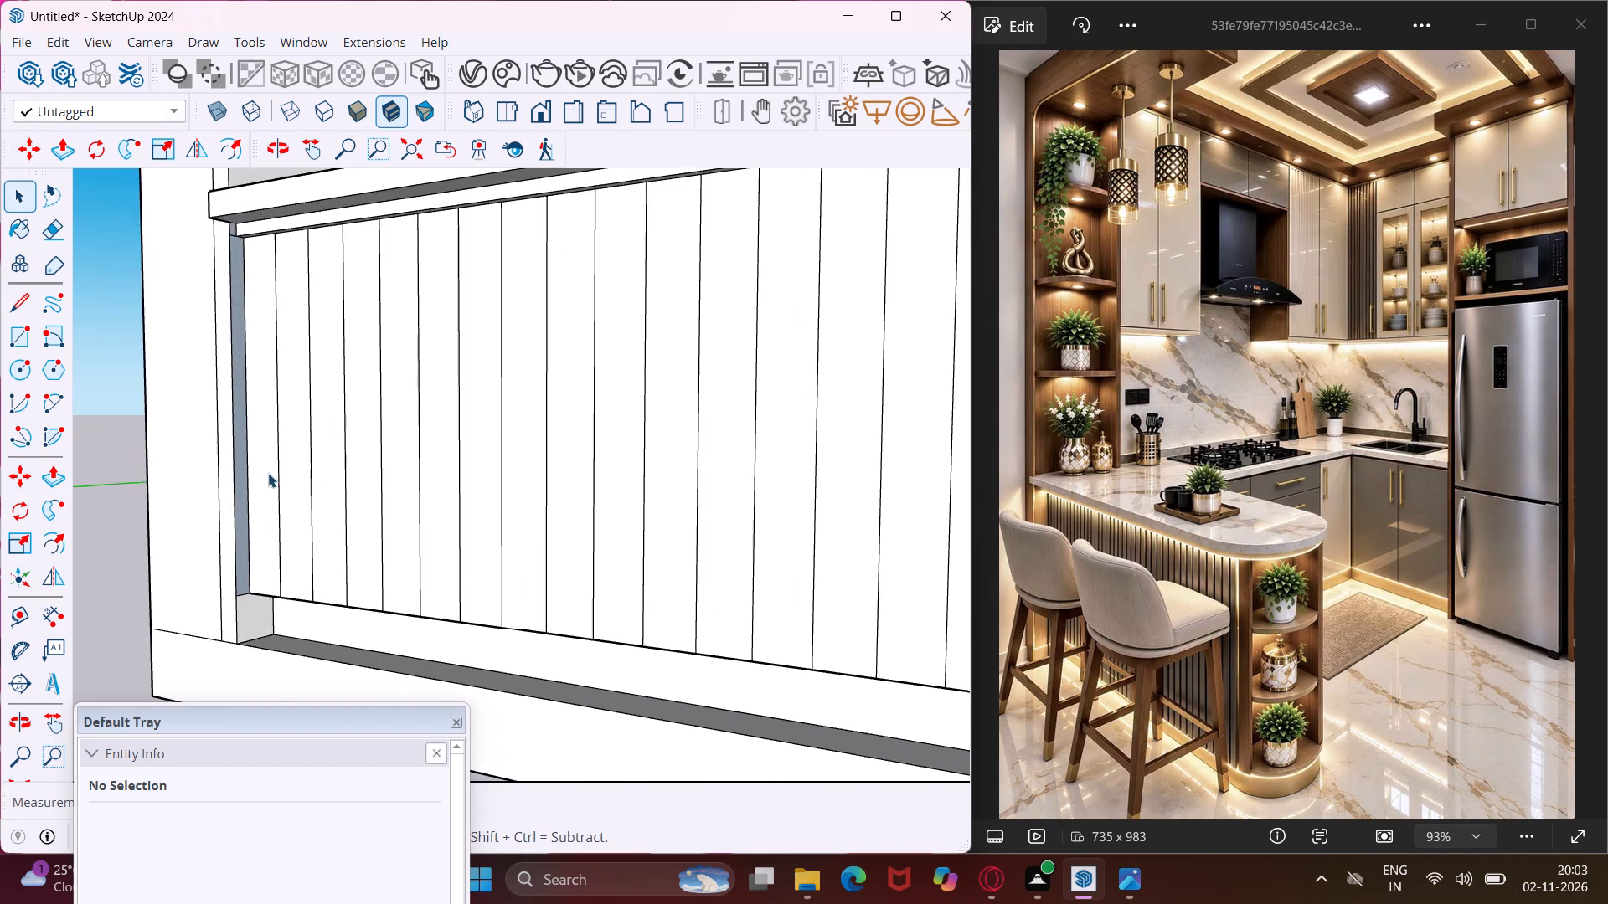
pyautogui.scroll(5, 268, 473)
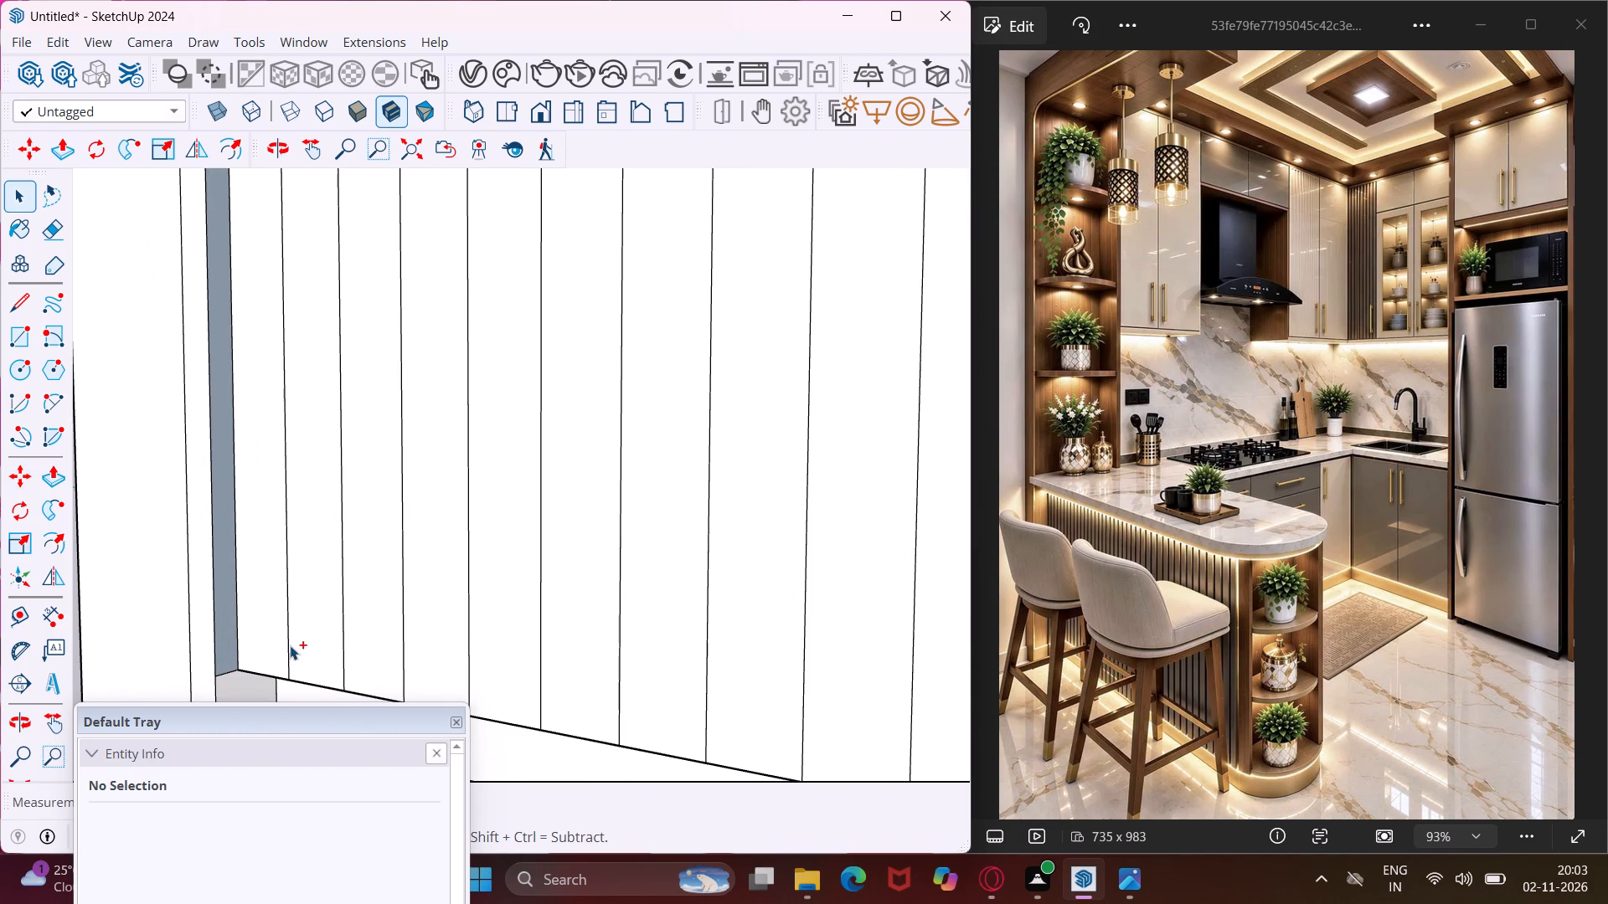
pyautogui.keyDown('ctrl'); pyautogui.click(290, 645); pyautogui.keyUp('ctrl')
pyautogui.keyDown('ctrl'); pyautogui.click(345, 650); pyautogui.keyUp('ctrl')
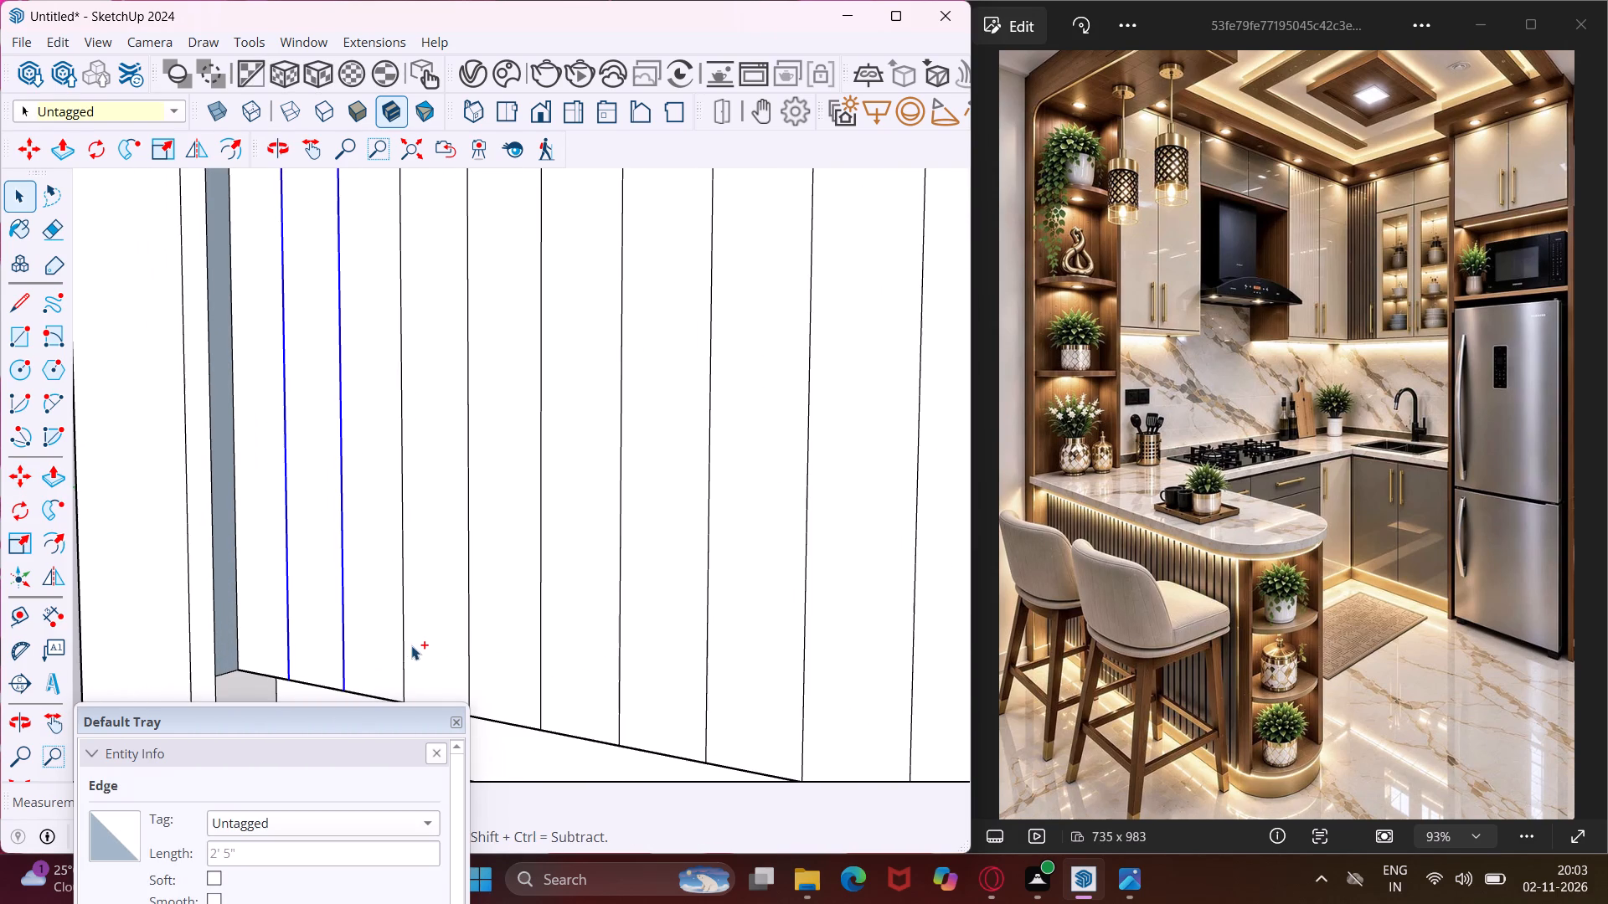
pyautogui.keyDown('ctrl'); pyautogui.click(405, 635); pyautogui.keyUp('ctrl')
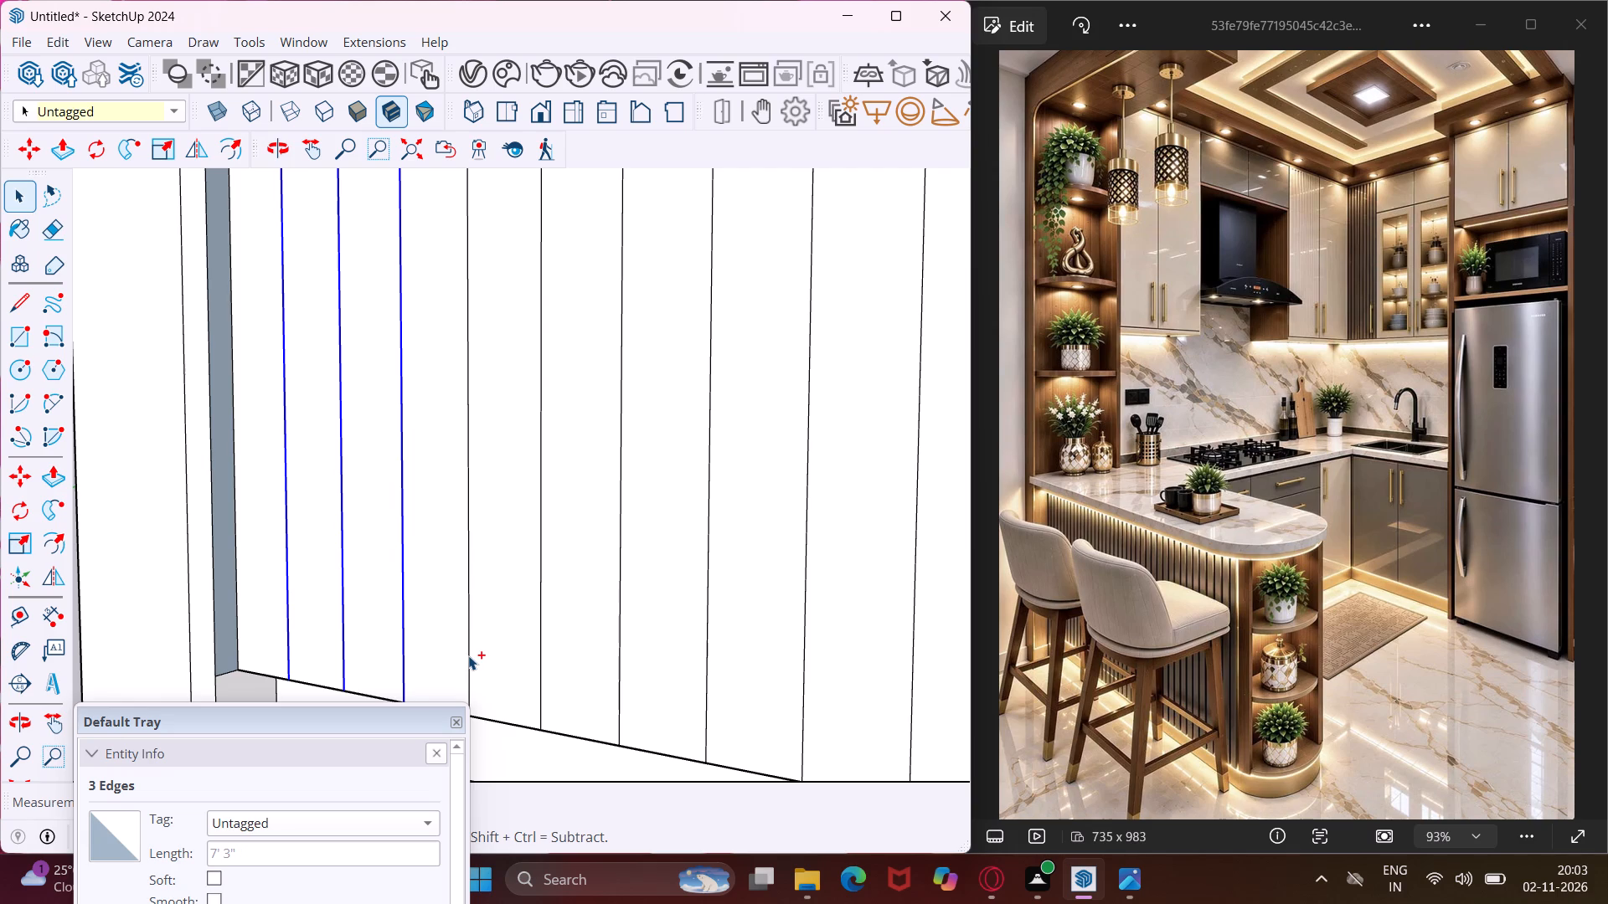
pyautogui.keyDown('ctrl'); pyautogui.click(469, 655); pyautogui.keyUp('ctrl')
pyautogui.keyDown('ctrl'); pyautogui.click(543, 651); pyautogui.keyUp('ctrl')
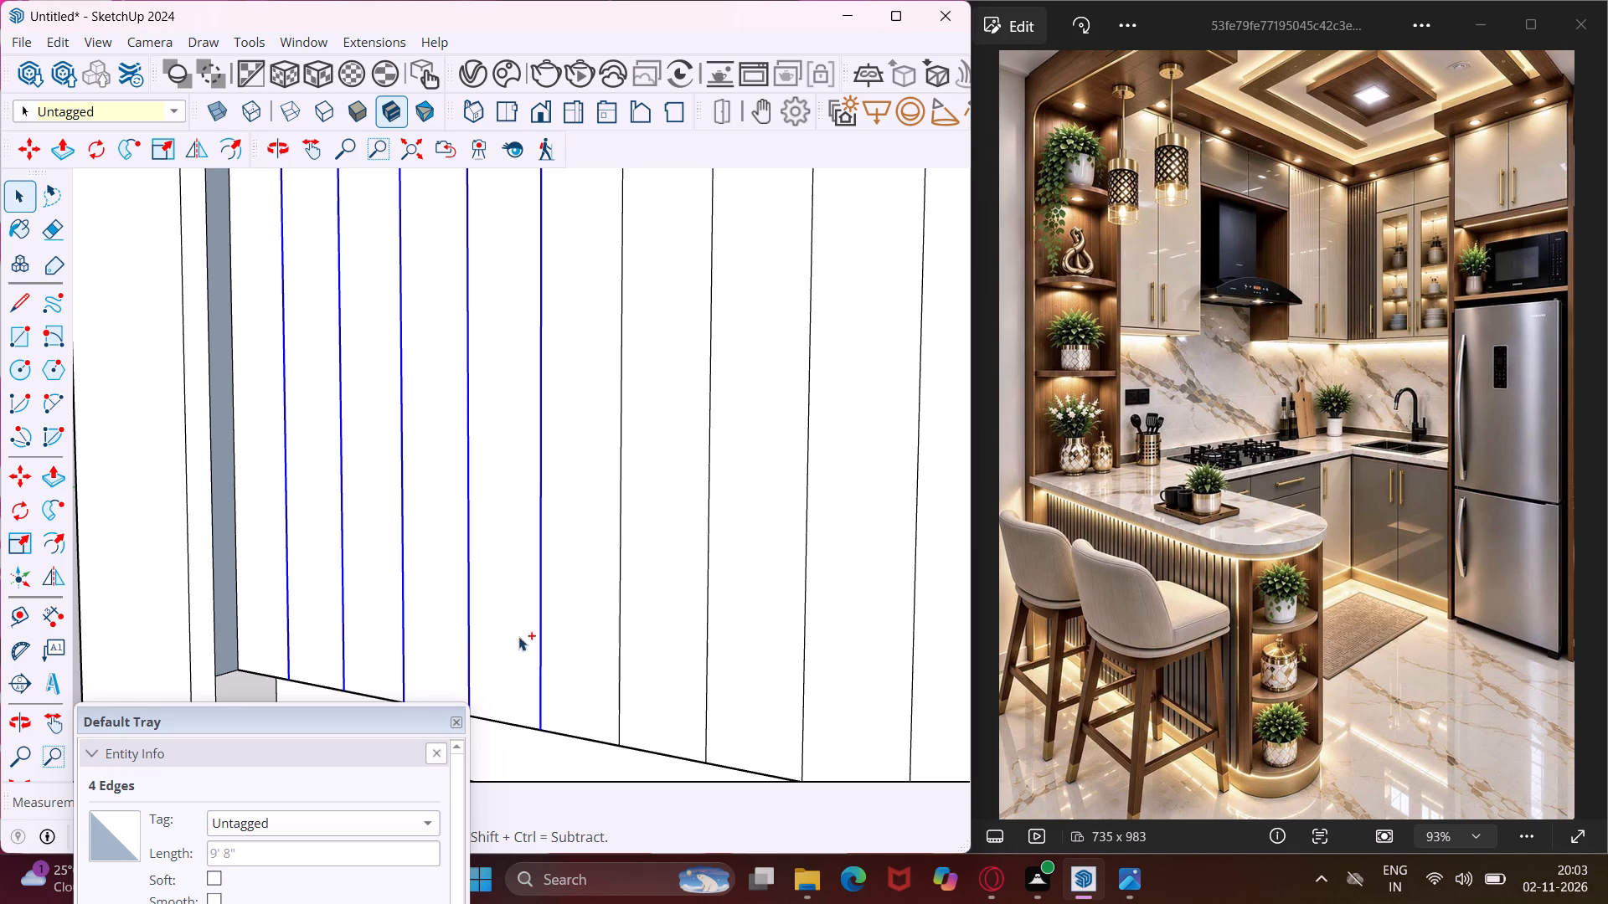
pyautogui.keyDown('ctrl'); pyautogui.scroll(-12, 295, 547); pyautogui.keyUp('ctrl')
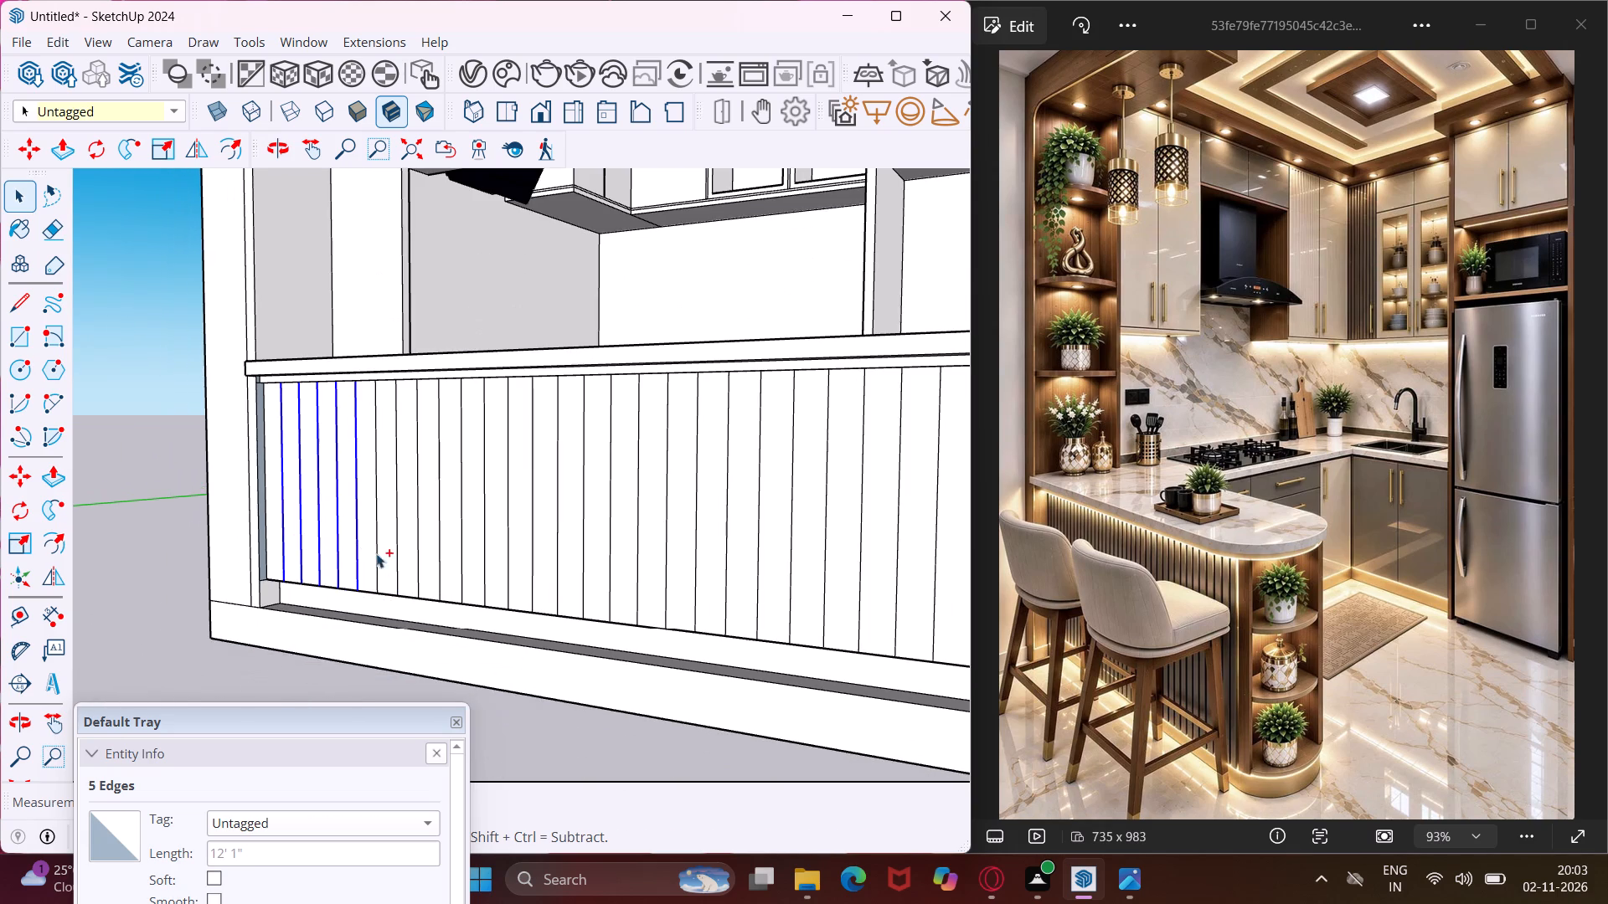
pyautogui.keyDown('ctrl'); pyautogui.scroll(11, 384, 568); pyautogui.keyUp('ctrl')
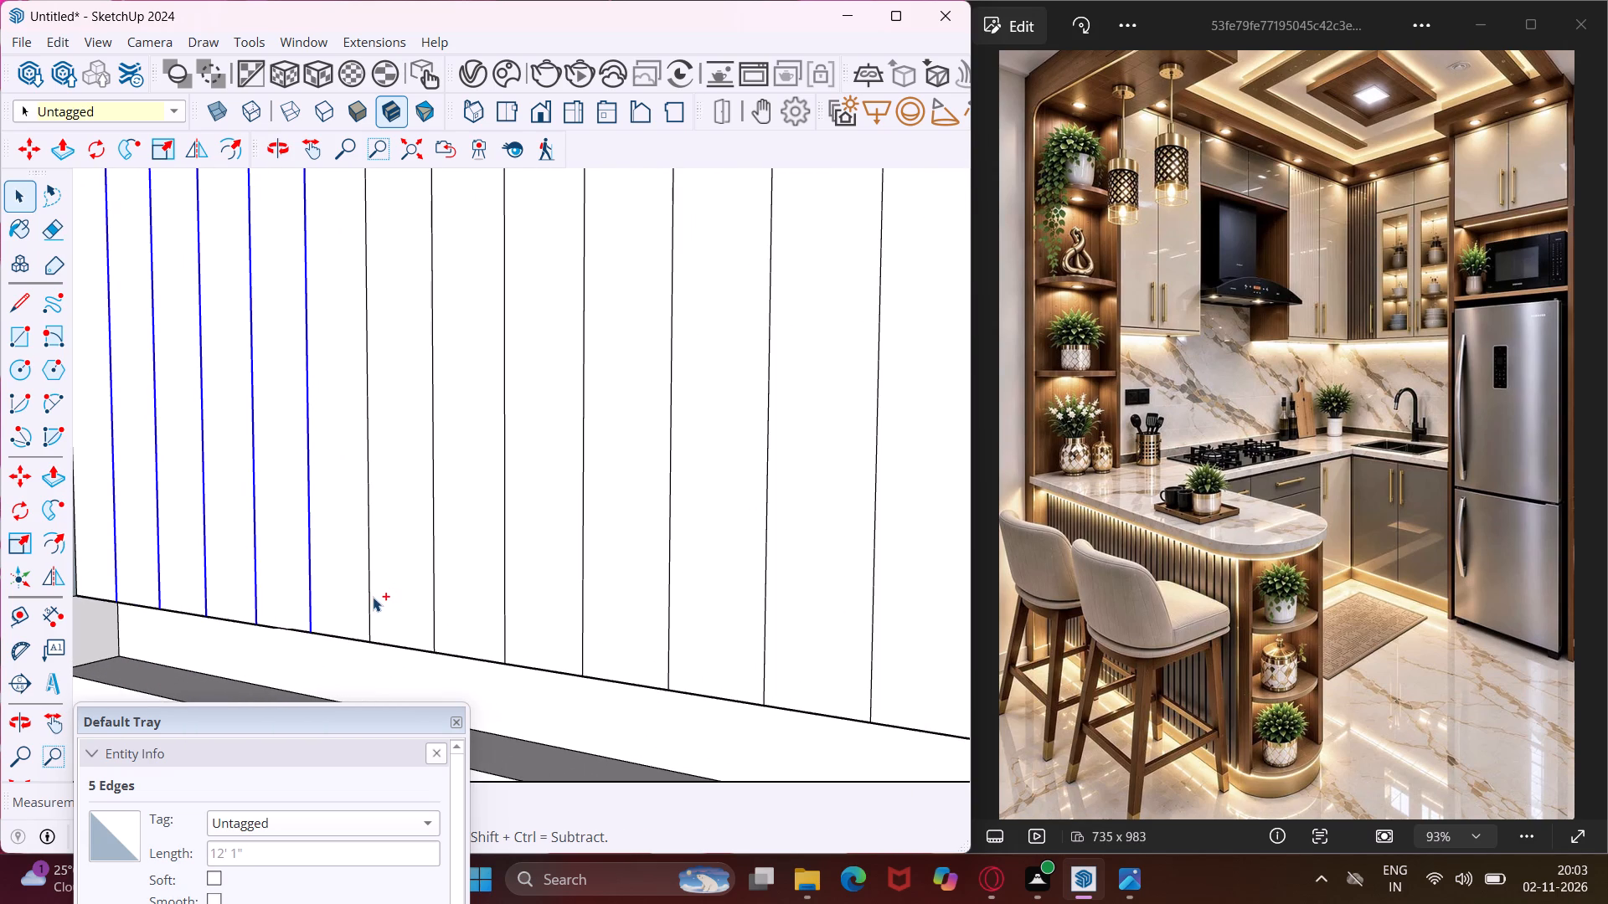
pyautogui.keyDown('ctrl'); pyautogui.click(368, 609); pyautogui.keyUp('ctrl')
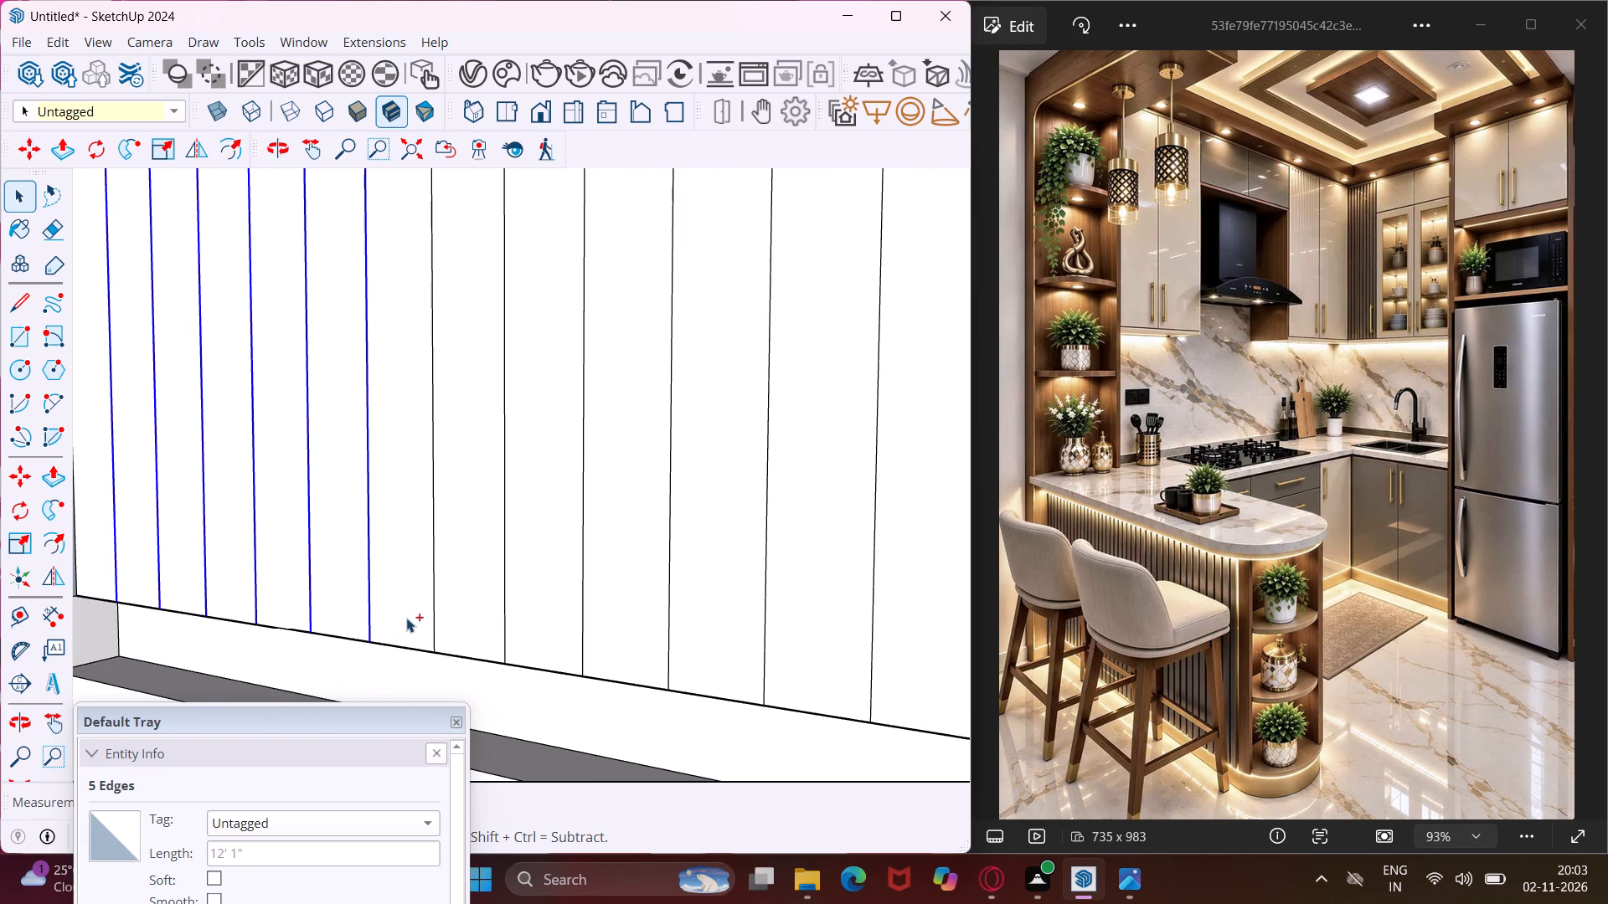
pyautogui.keyDown('ctrl'); pyautogui.click(435, 619); pyautogui.keyUp('ctrl')
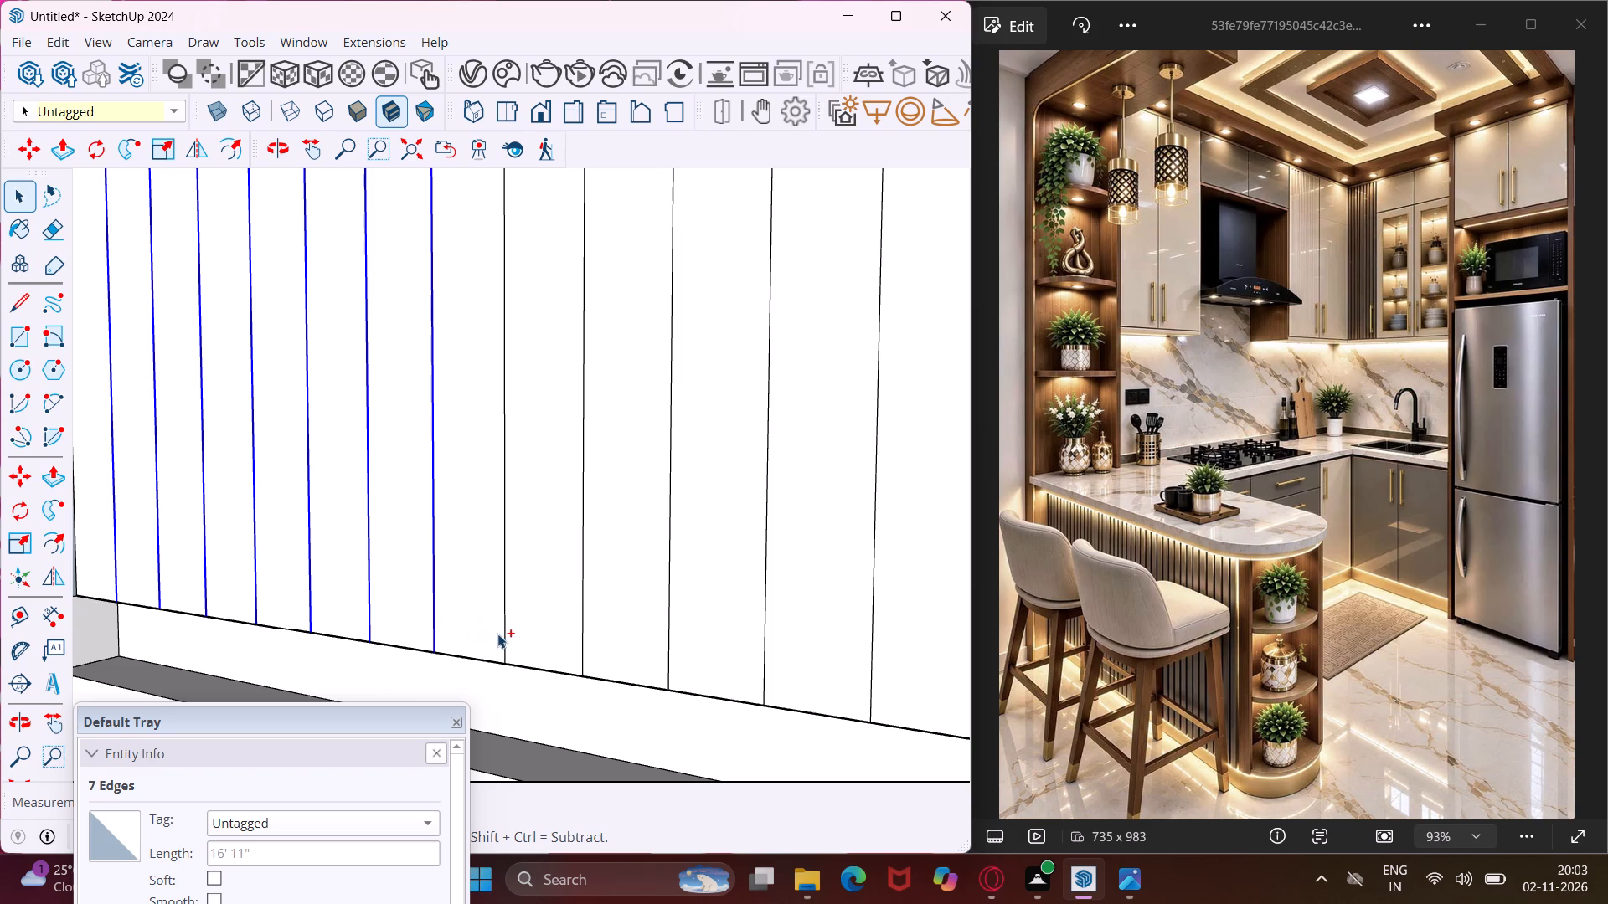
pyautogui.keyDown('ctrl'); pyautogui.click(507, 631); pyautogui.keyUp('ctrl')
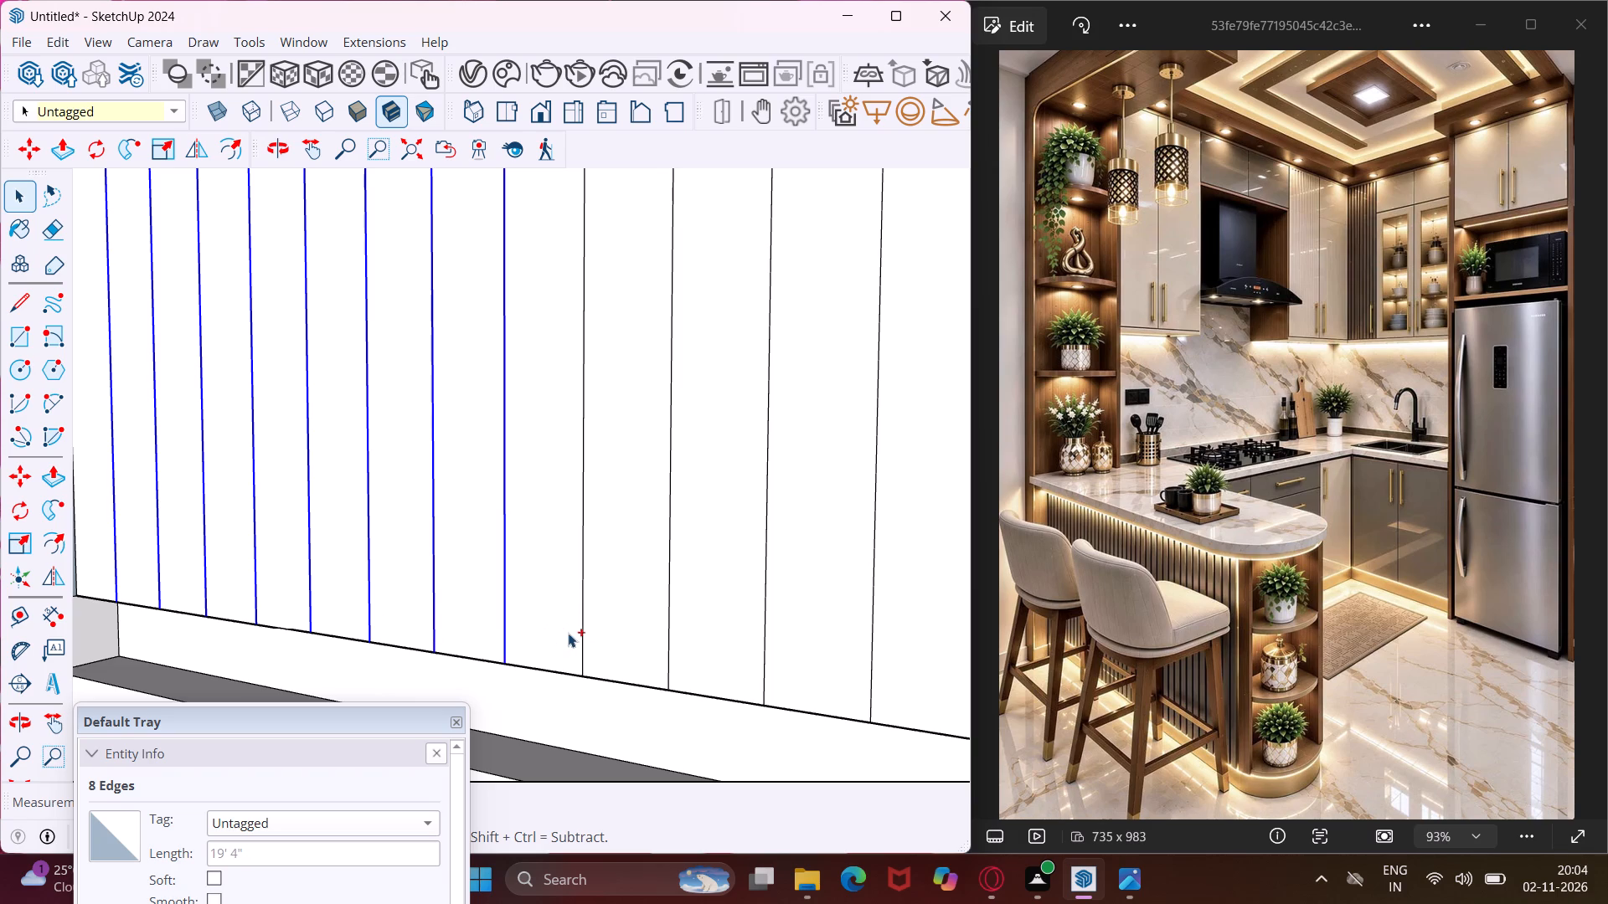
pyautogui.keyDown('ctrl'); pyautogui.click(581, 632); pyautogui.keyUp('ctrl')
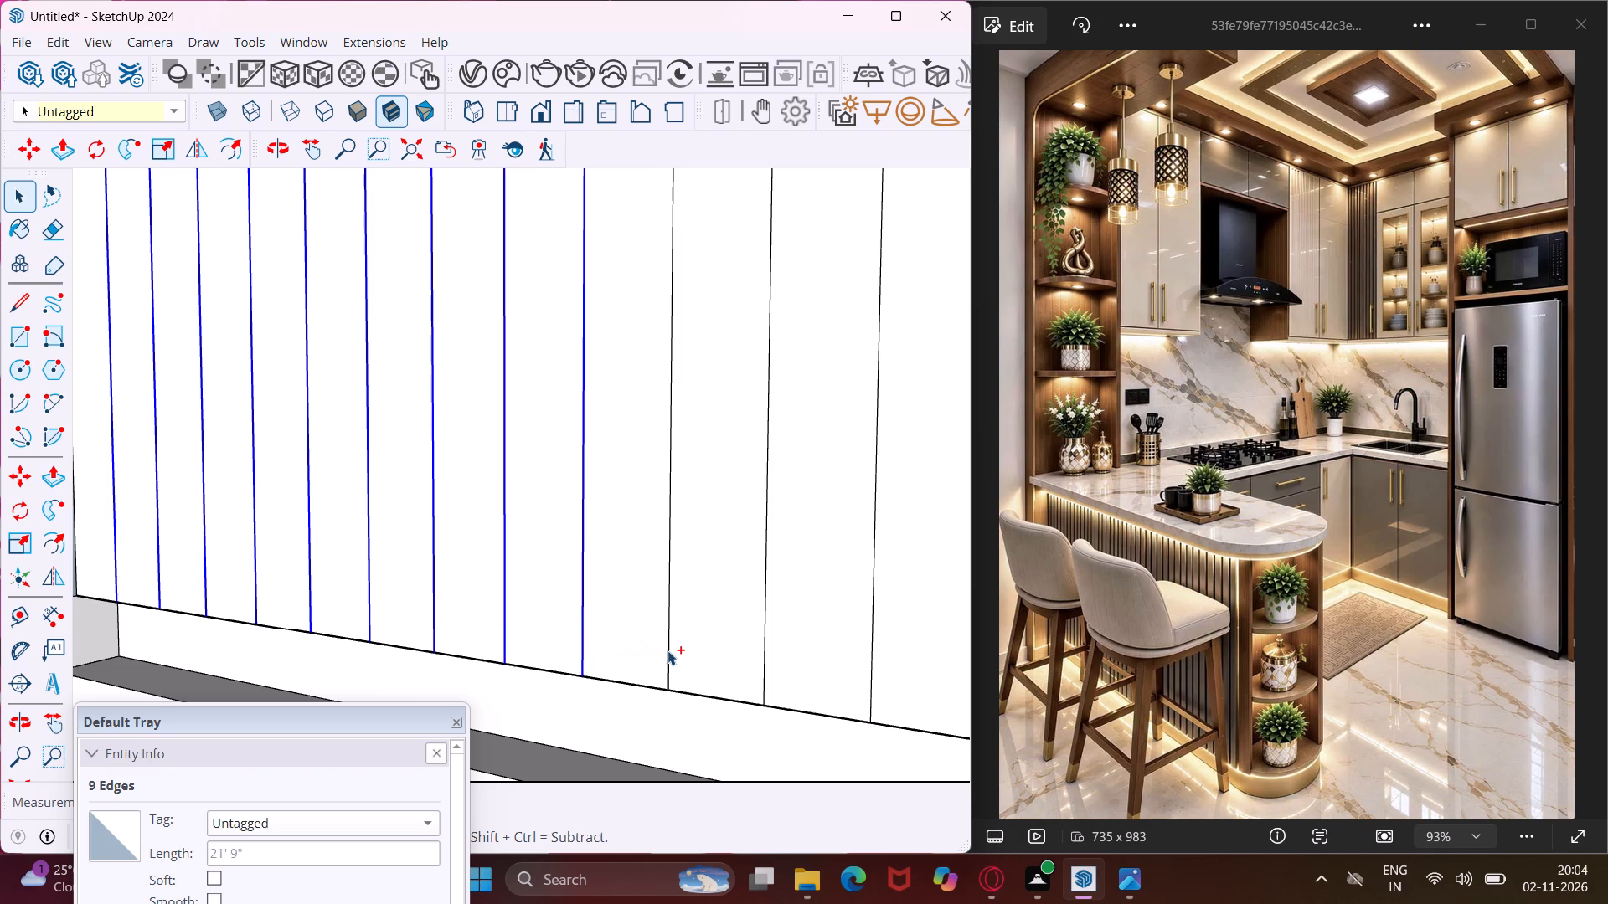
pyautogui.keyDown('ctrl'); pyautogui.click(672, 650); pyautogui.keyUp('ctrl')
pyautogui.keyDown('ctrl'); pyautogui.scroll(-7, 338, 544); pyautogui.keyUp('ctrl')
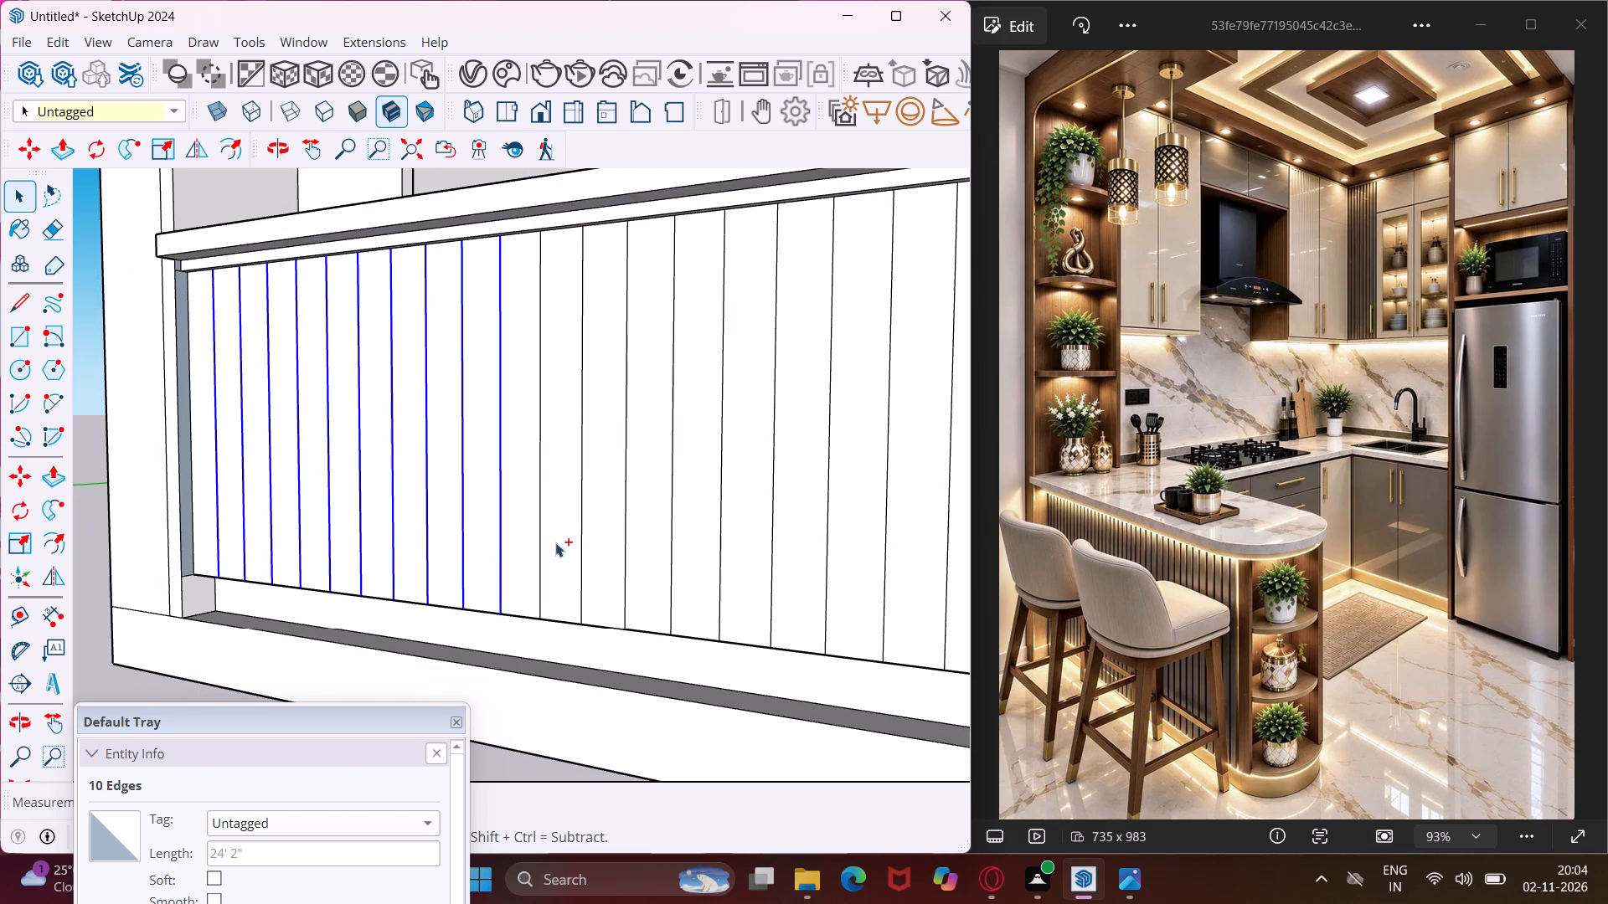
pyautogui.keyDown('ctrl'); pyautogui.scroll(8, 573, 564); pyautogui.keyUp('ctrl')
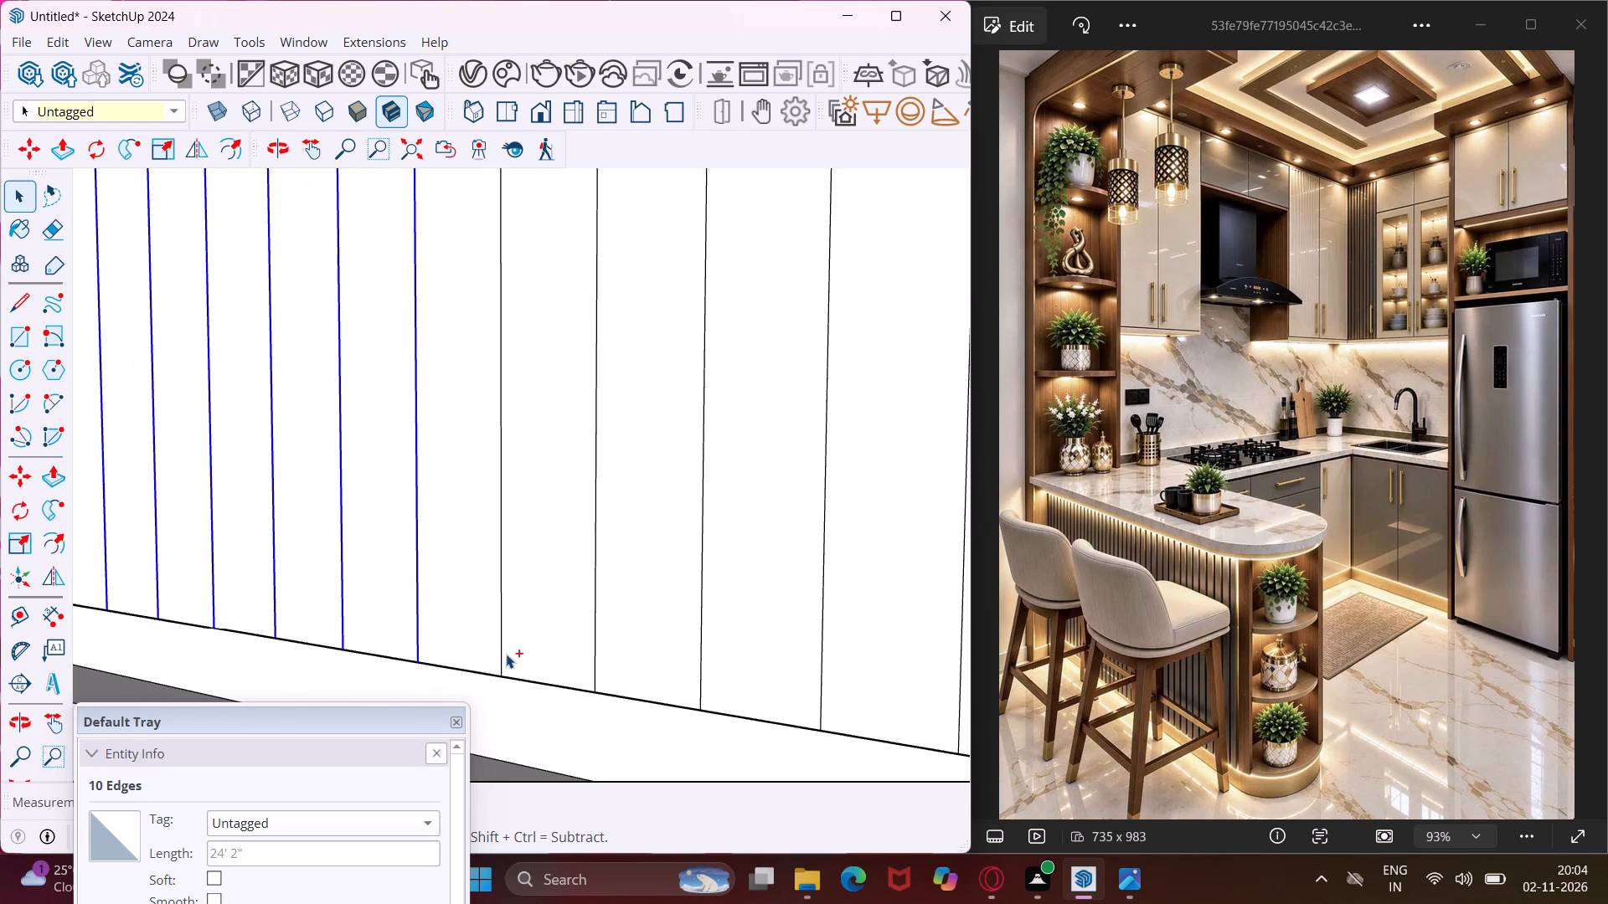
pyautogui.keyDown('ctrl'); pyautogui.click(502, 655); pyautogui.keyUp('ctrl')
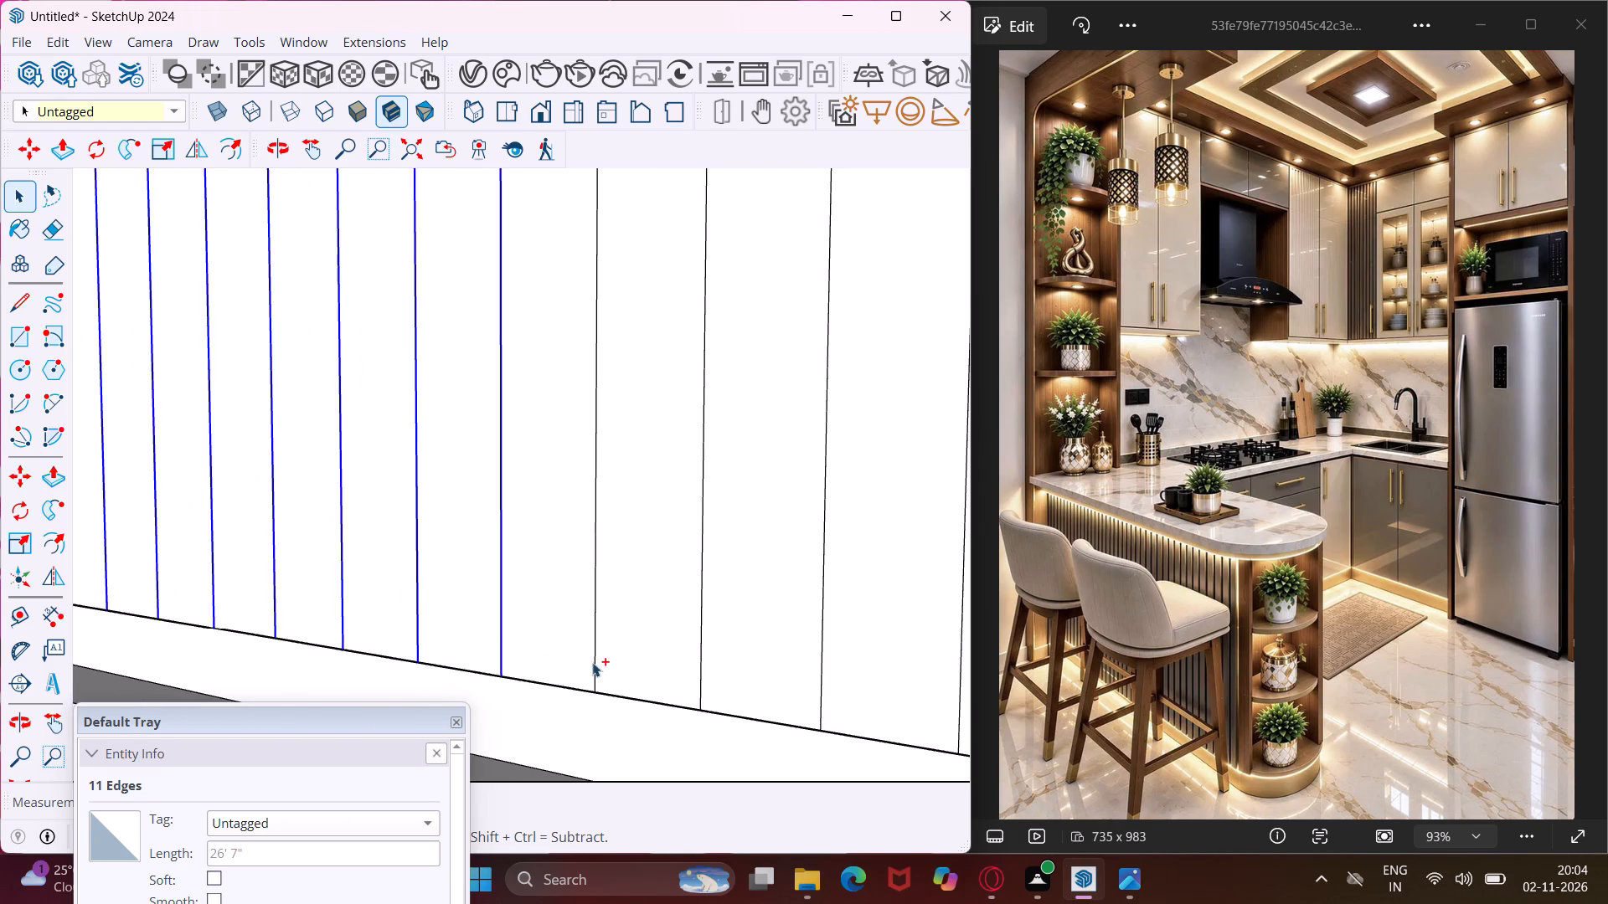
pyautogui.keyDown('ctrl'); pyautogui.click(596, 663); pyautogui.keyUp('ctrl')
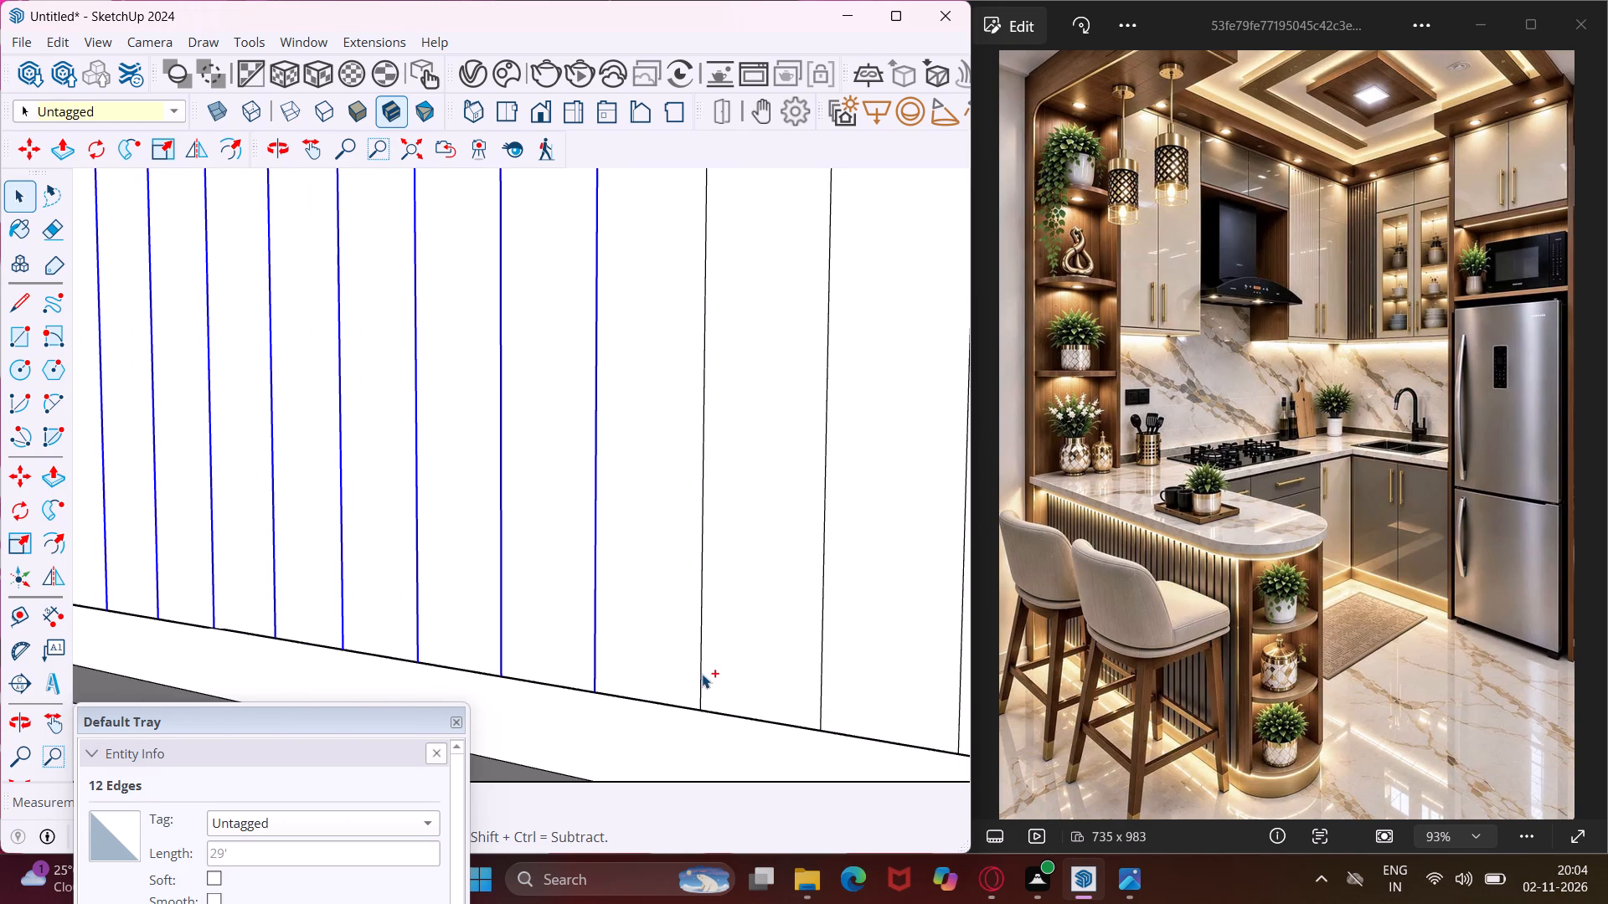
pyautogui.keyDown('ctrl'); pyautogui.click(702, 674); pyautogui.keyUp('ctrl')
pyautogui.keyDown('ctrl'); pyautogui.click(820, 694); pyautogui.keyUp('ctrl')
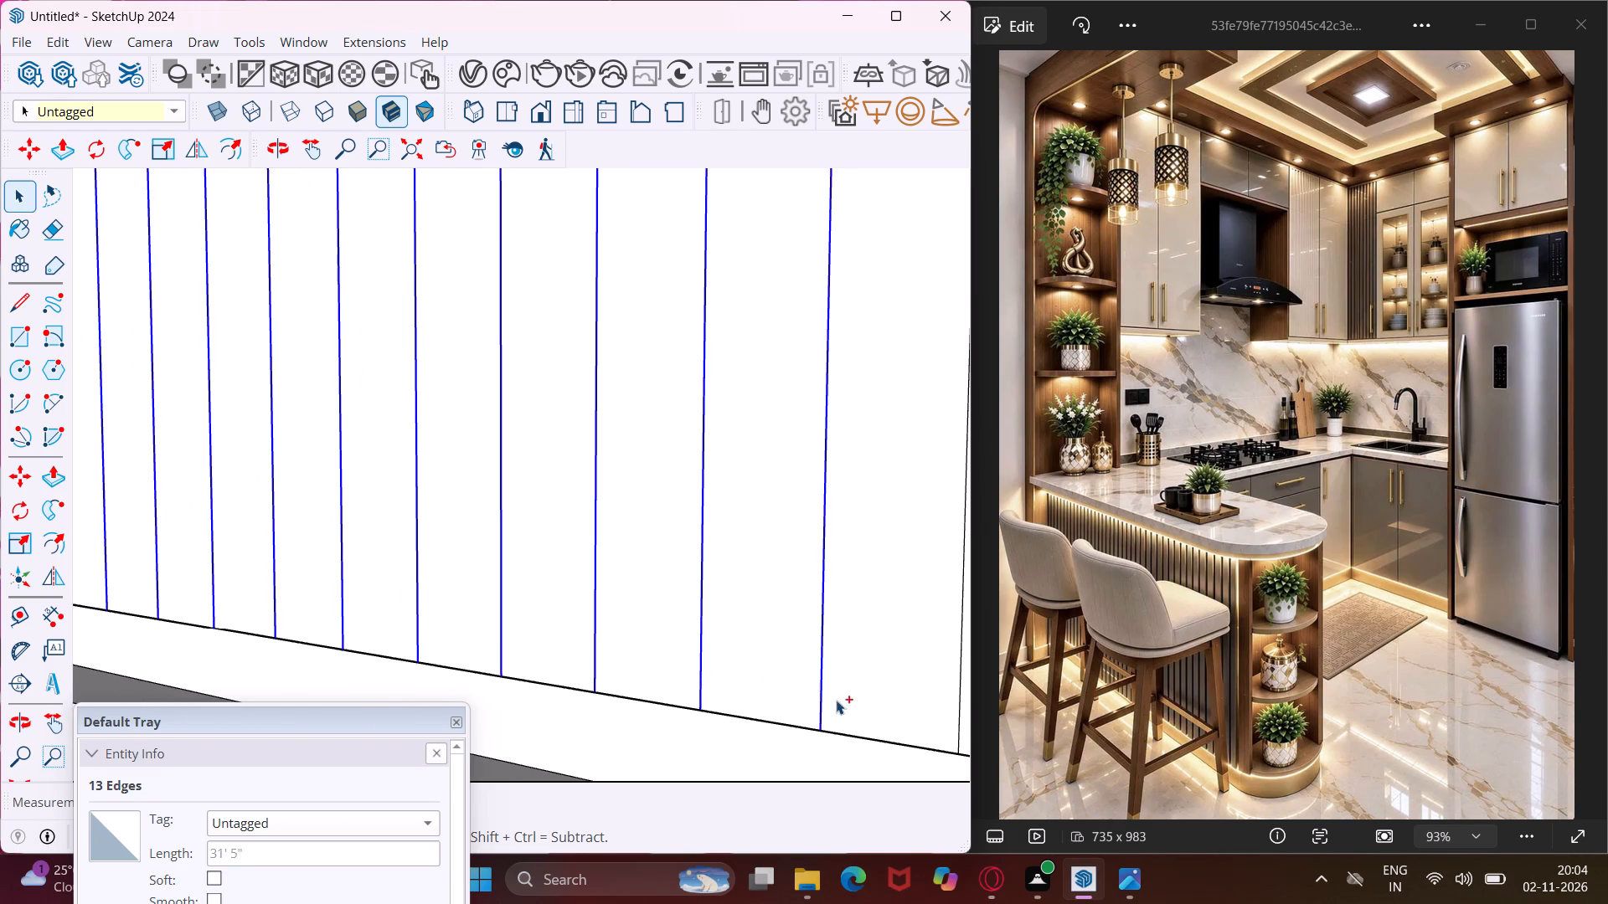
pyautogui.keyDown('ctrl'); pyautogui.click(956, 739); pyautogui.keyUp('ctrl')
pyautogui.keyDown('ctrl'); pyautogui.scroll(-2, 178, 449); pyautogui.keyUp('ctrl')
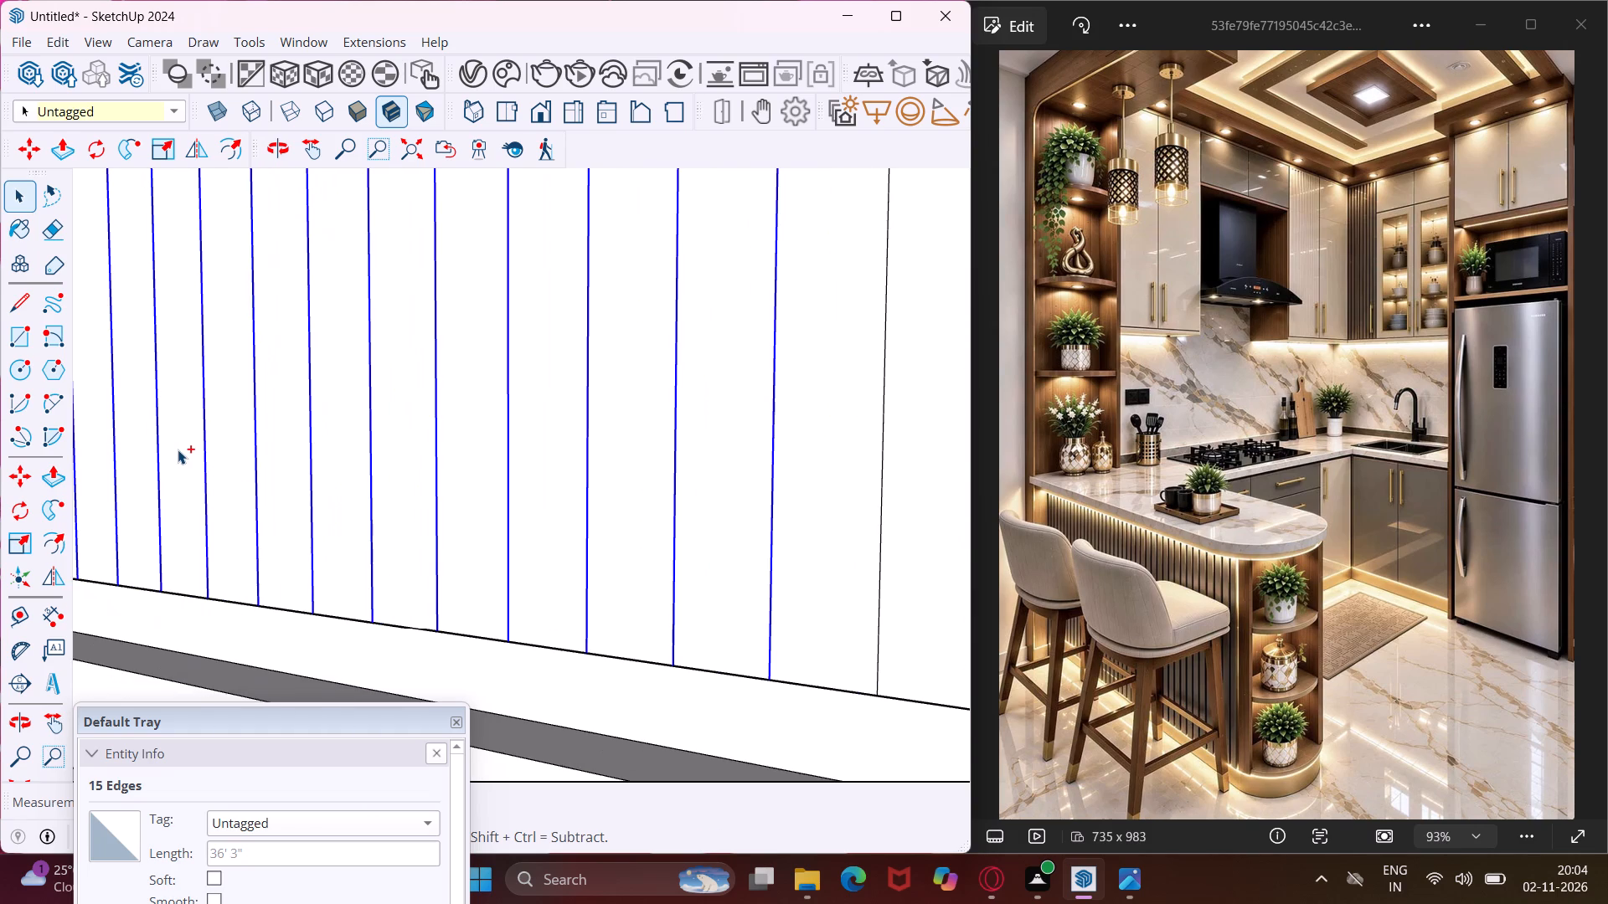
pyautogui.keyDown('ctrl'); pyautogui.scroll(-5, 178, 449); pyautogui.keyUp('ctrl')
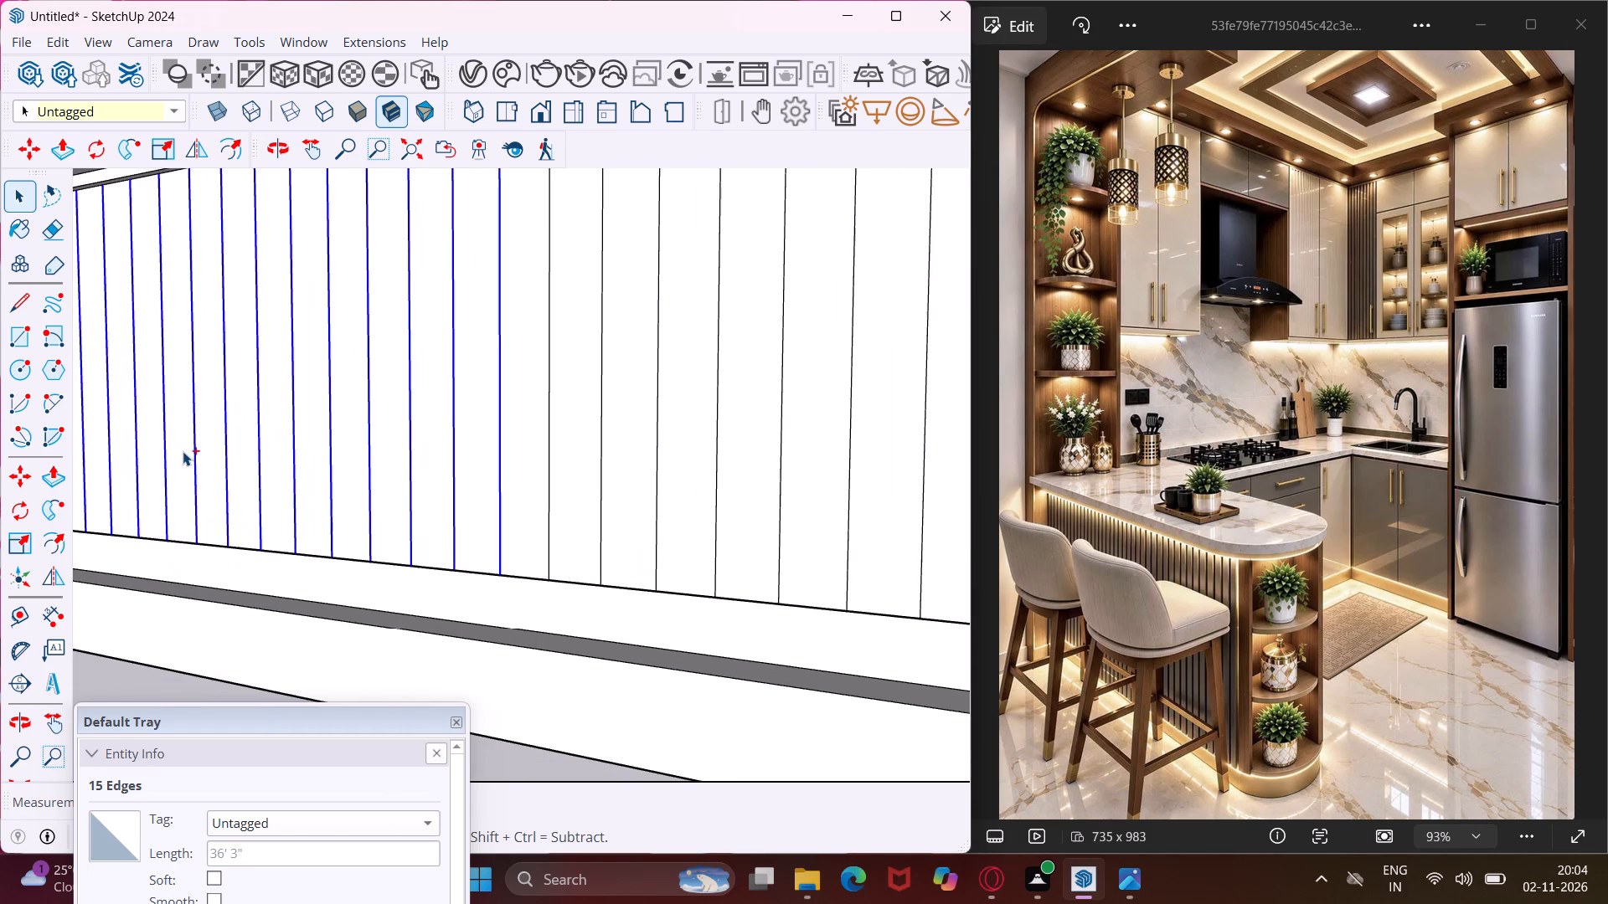
pyautogui.keyDown('ctrl'); pyautogui.scroll(7, 579, 542); pyautogui.keyUp('ctrl')
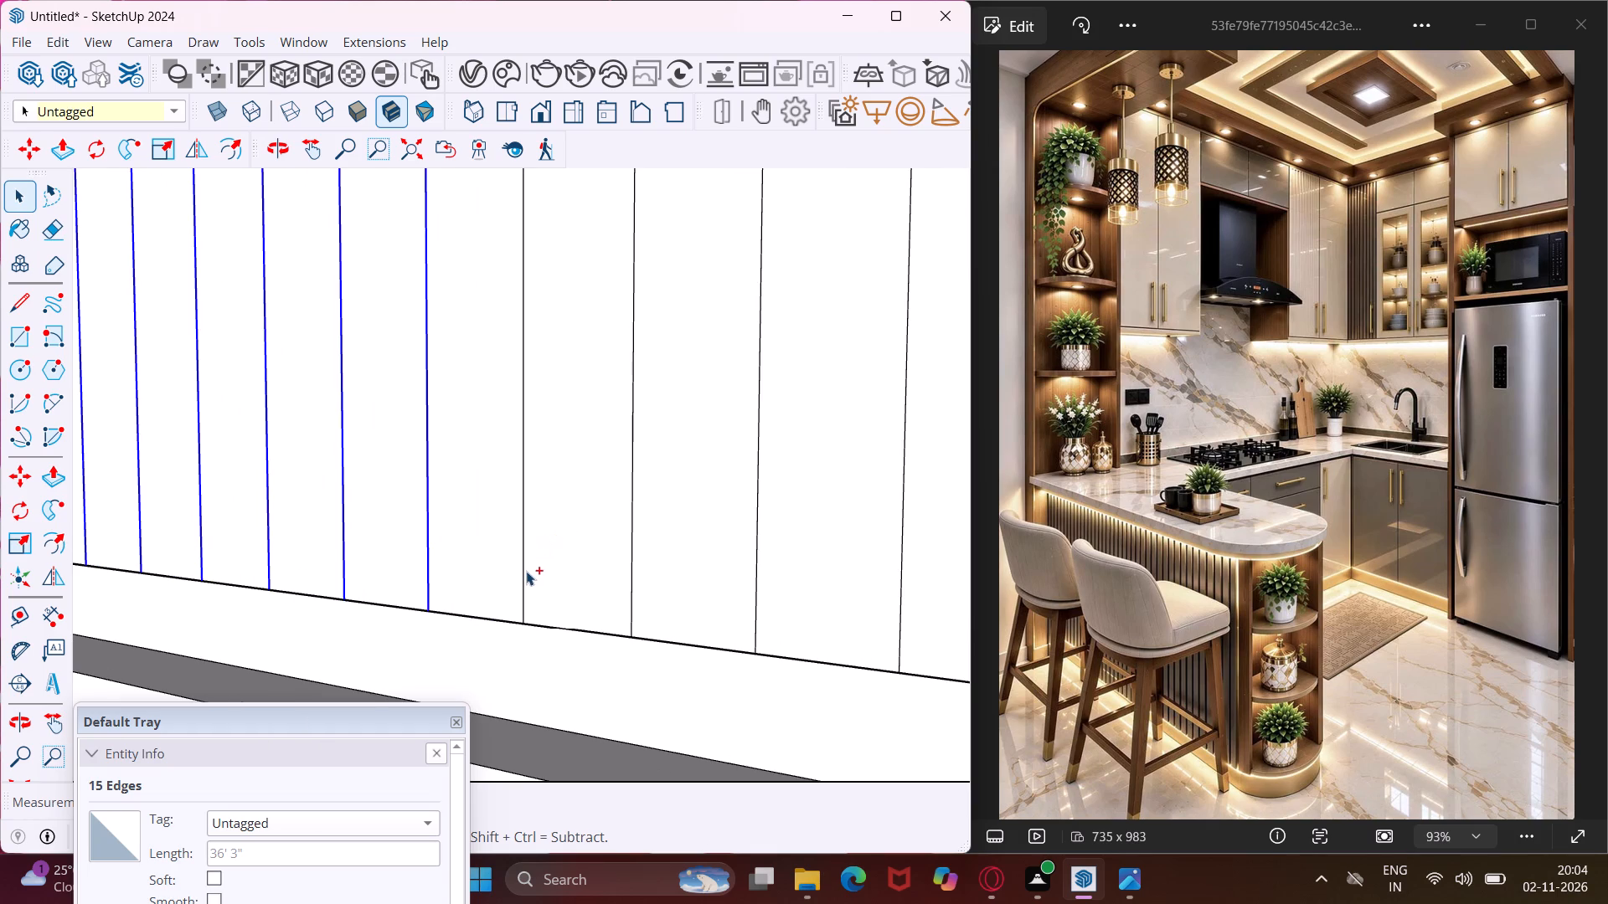
pyautogui.keyDown('ctrl'); pyautogui.click(524, 576); pyautogui.keyUp('ctrl')
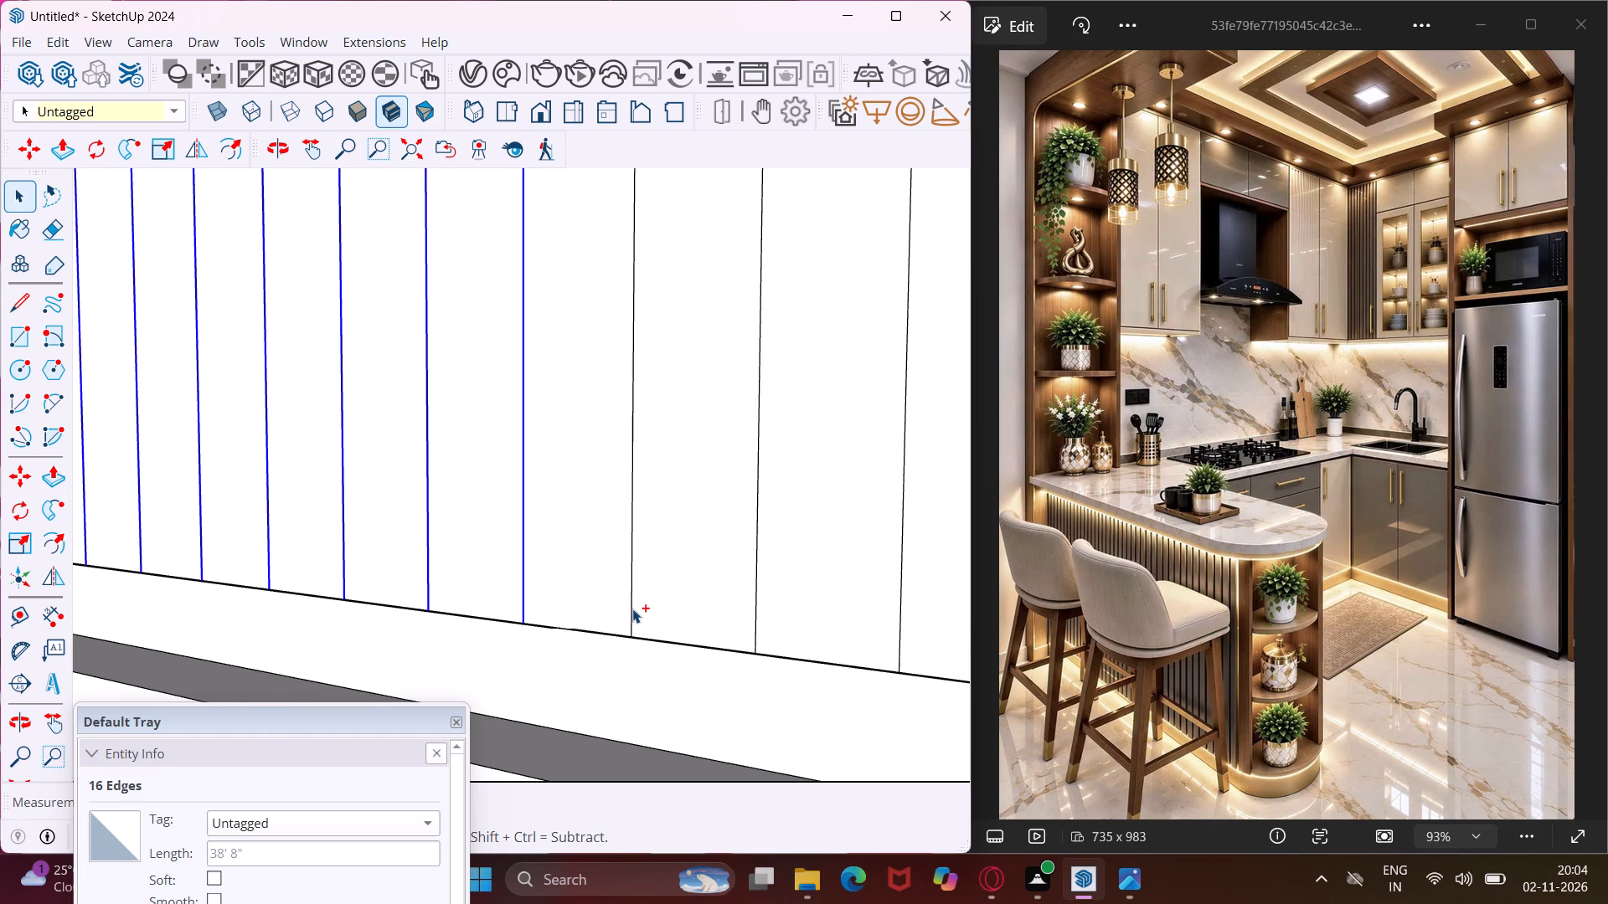
pyautogui.keyDown('ctrl'); pyautogui.click(632, 609); pyautogui.keyUp('ctrl')
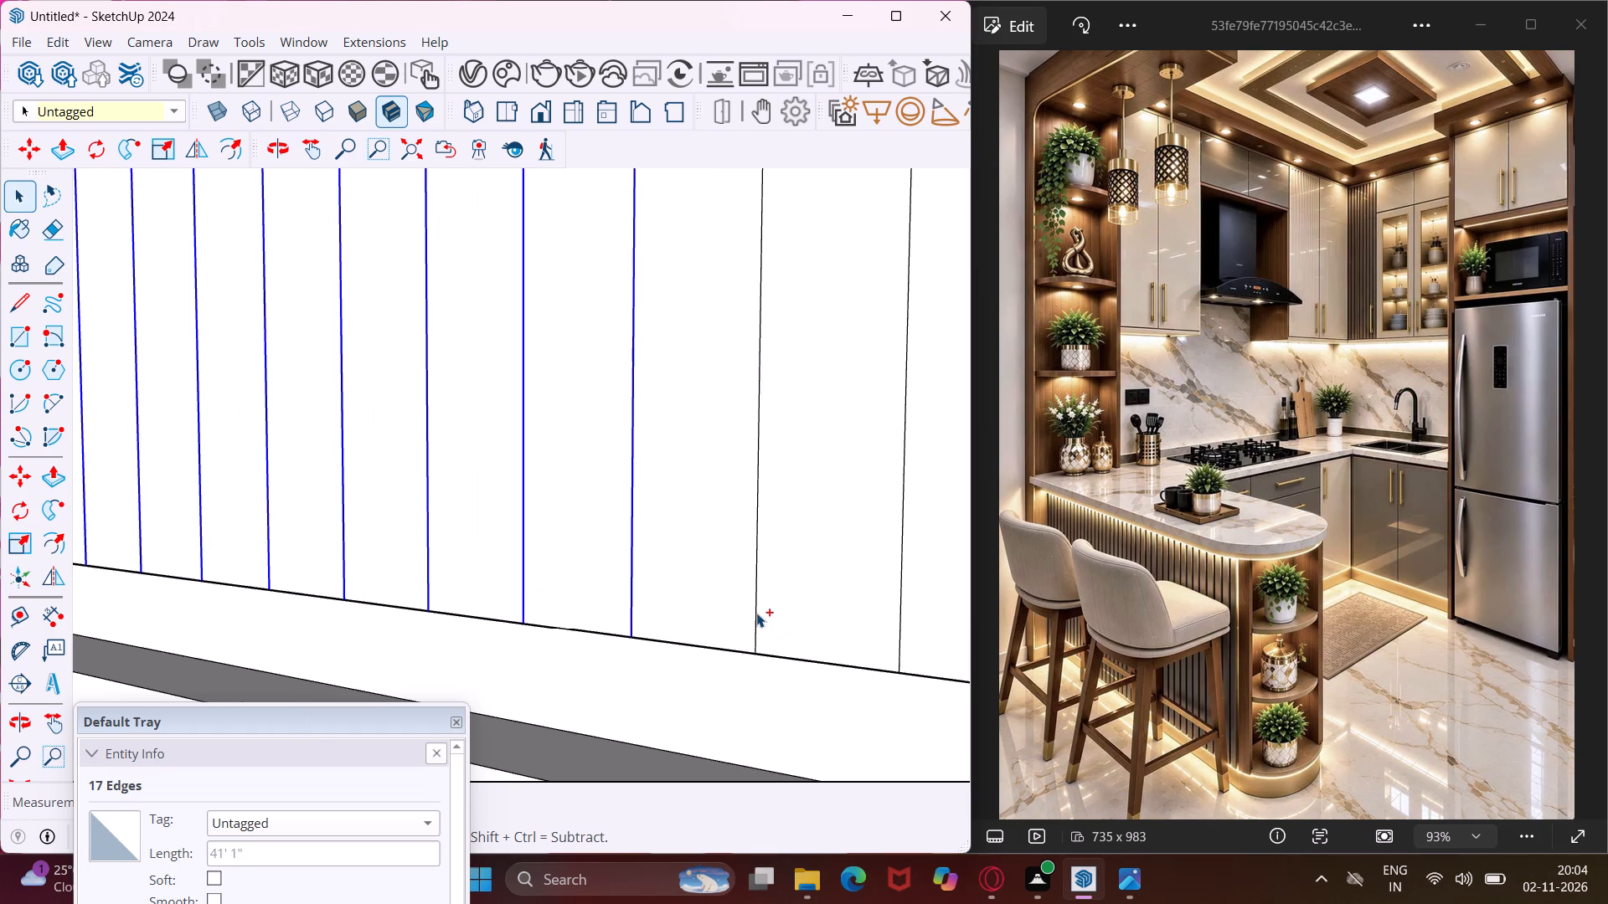
pyautogui.keyDown('ctrl'); pyautogui.click(756, 613); pyautogui.keyUp('ctrl')
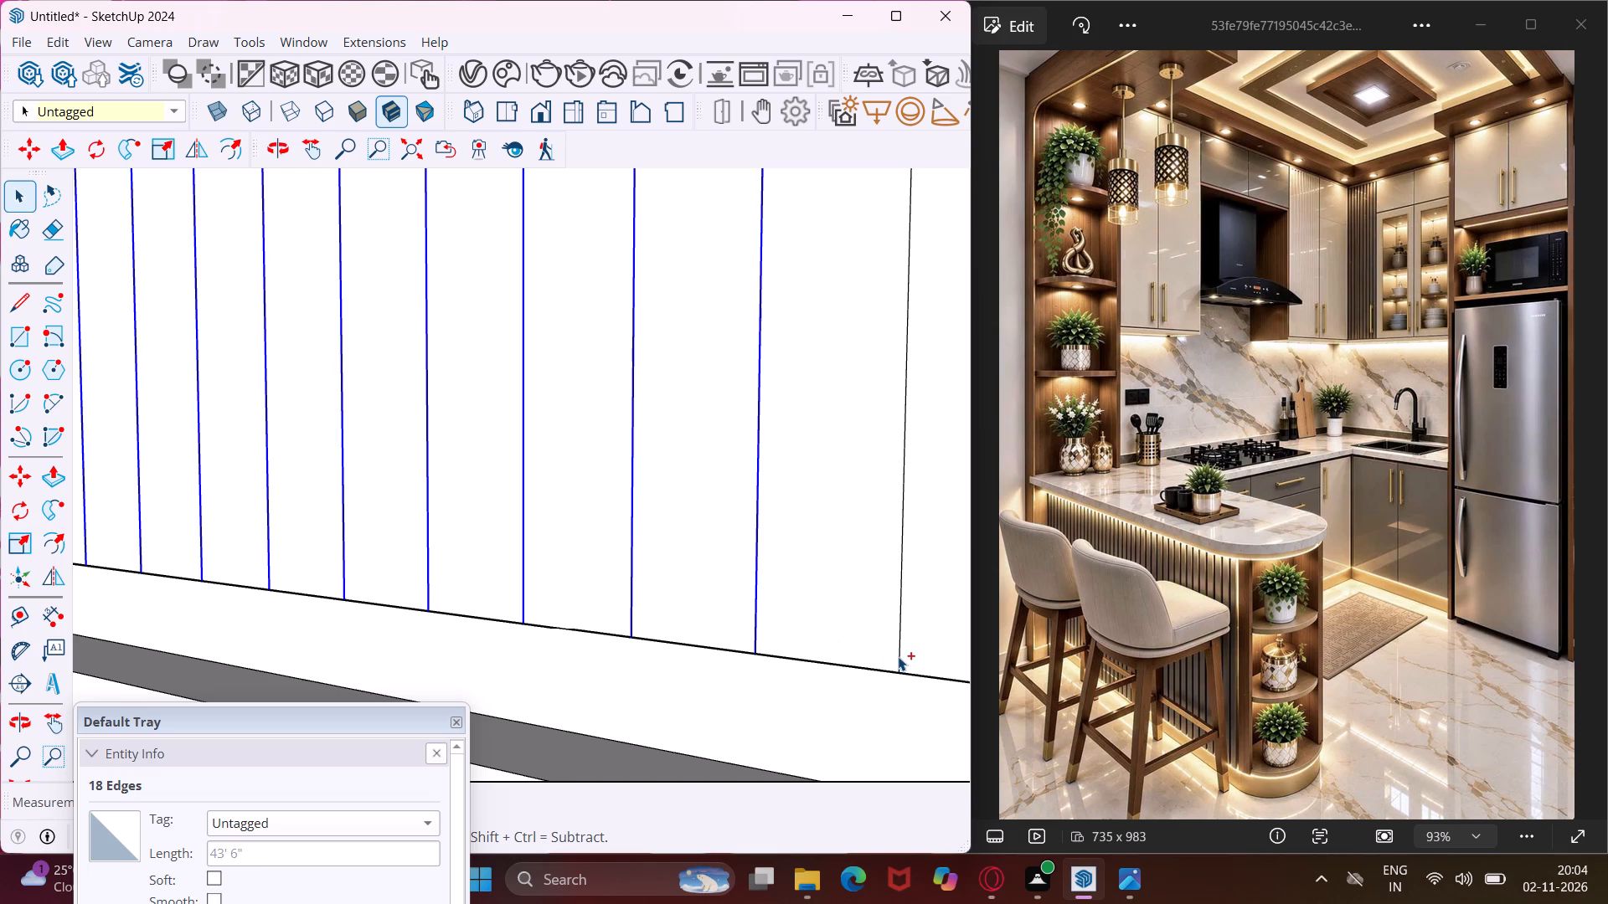
pyautogui.keyDown('ctrl'); pyautogui.click(899, 656); pyautogui.keyUp('ctrl')
pyautogui.scroll(-6, 346, 512)
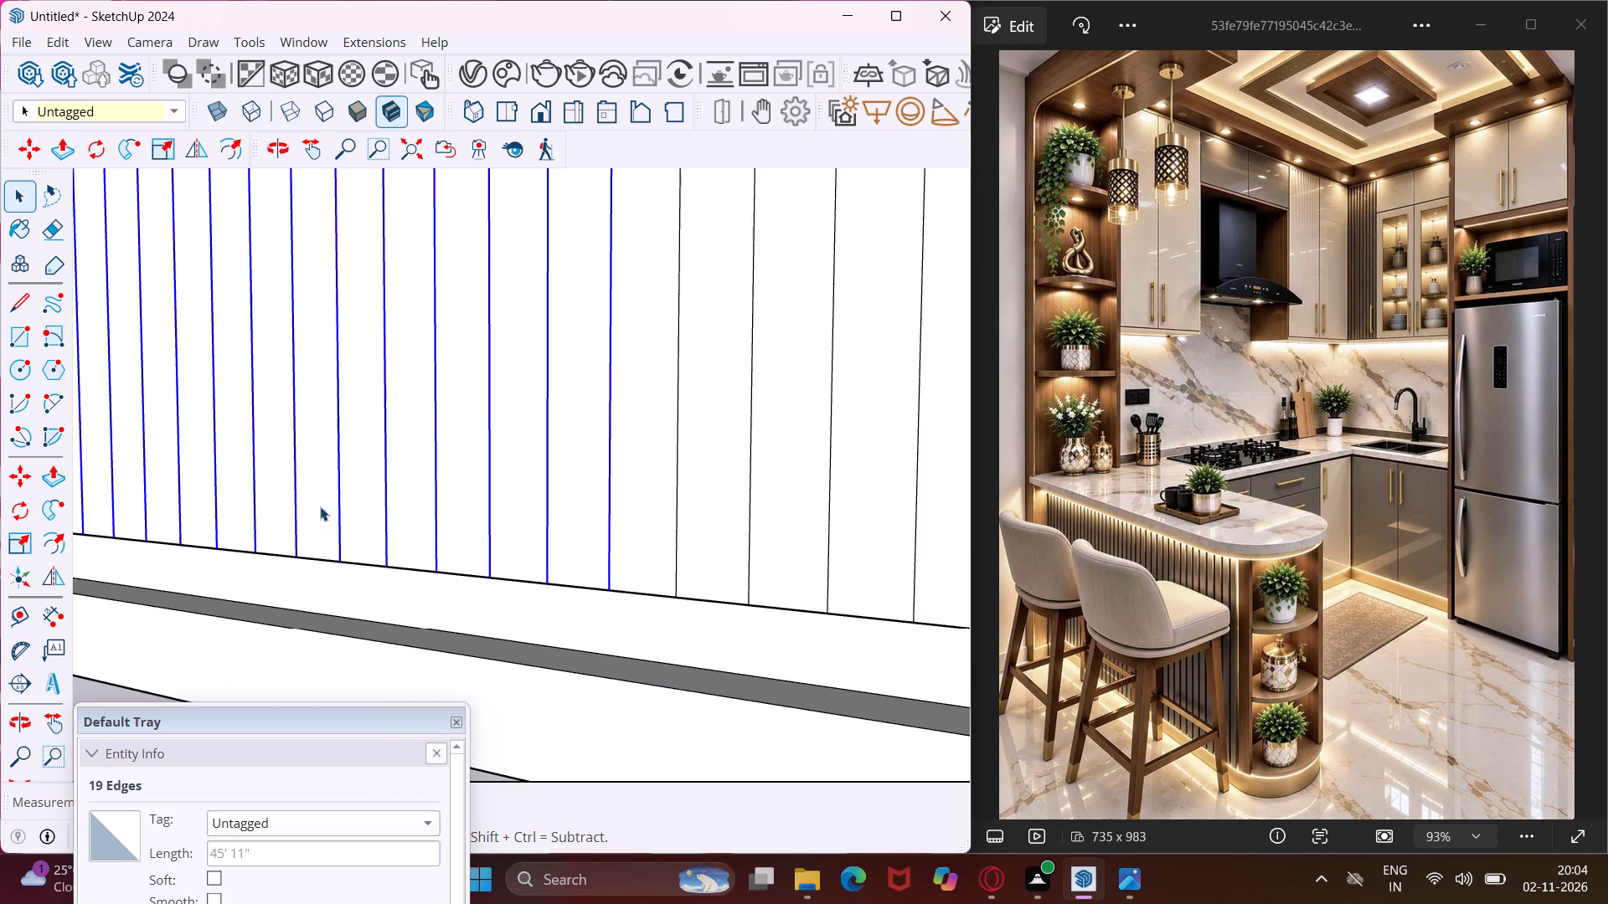
pyautogui.scroll(-9, 320, 506)
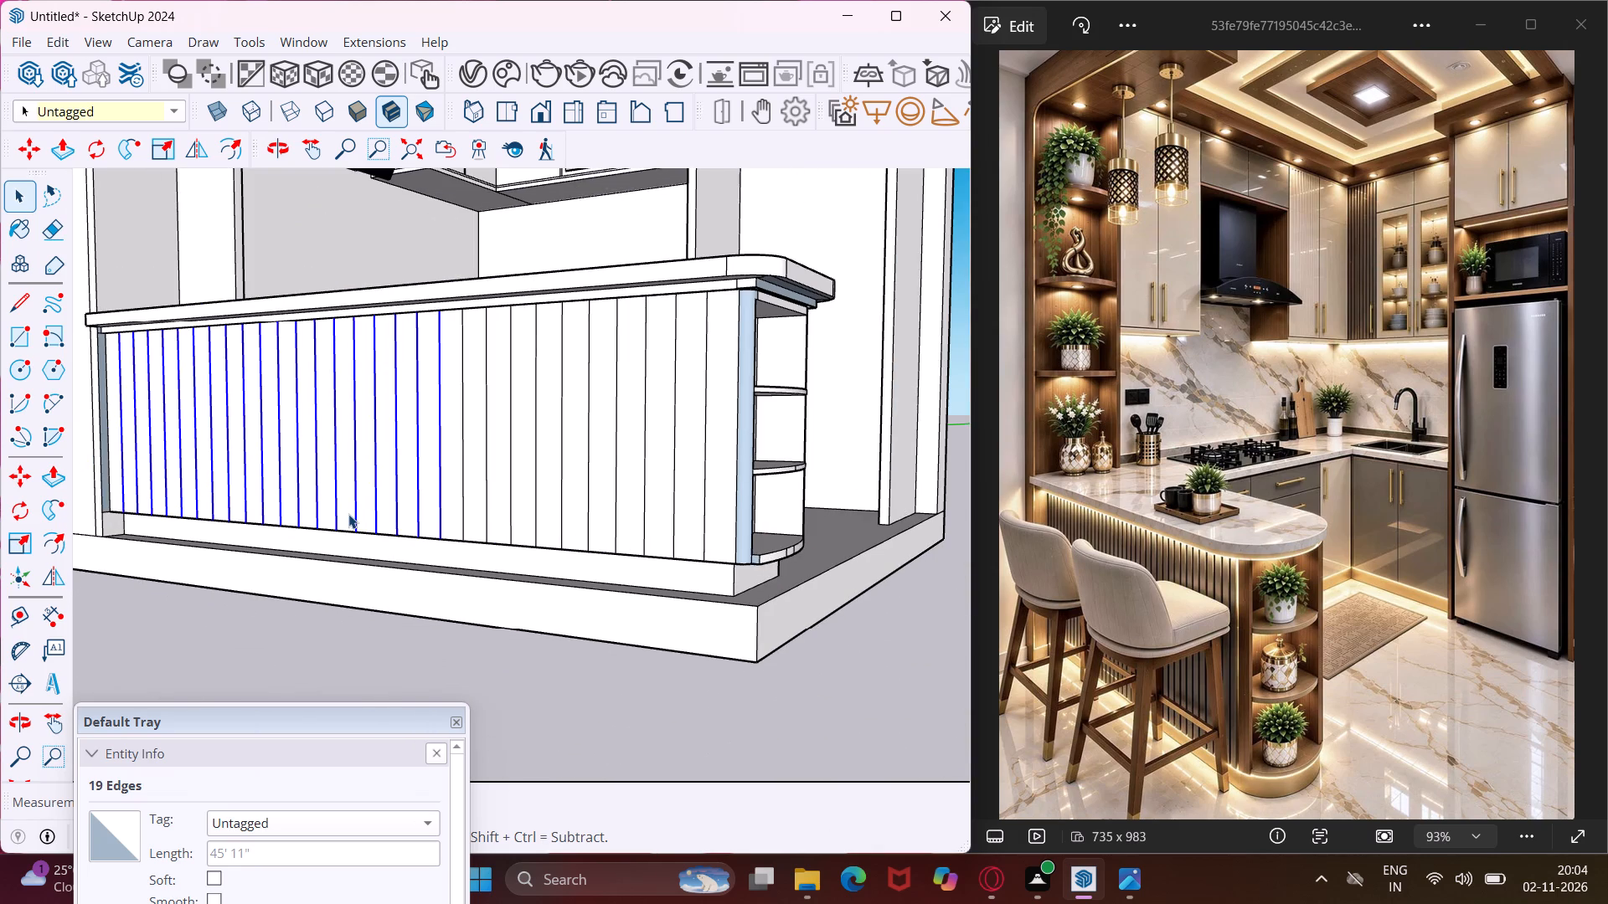
pyautogui.press('m')
pyautogui.scroll(4, 410, 545)
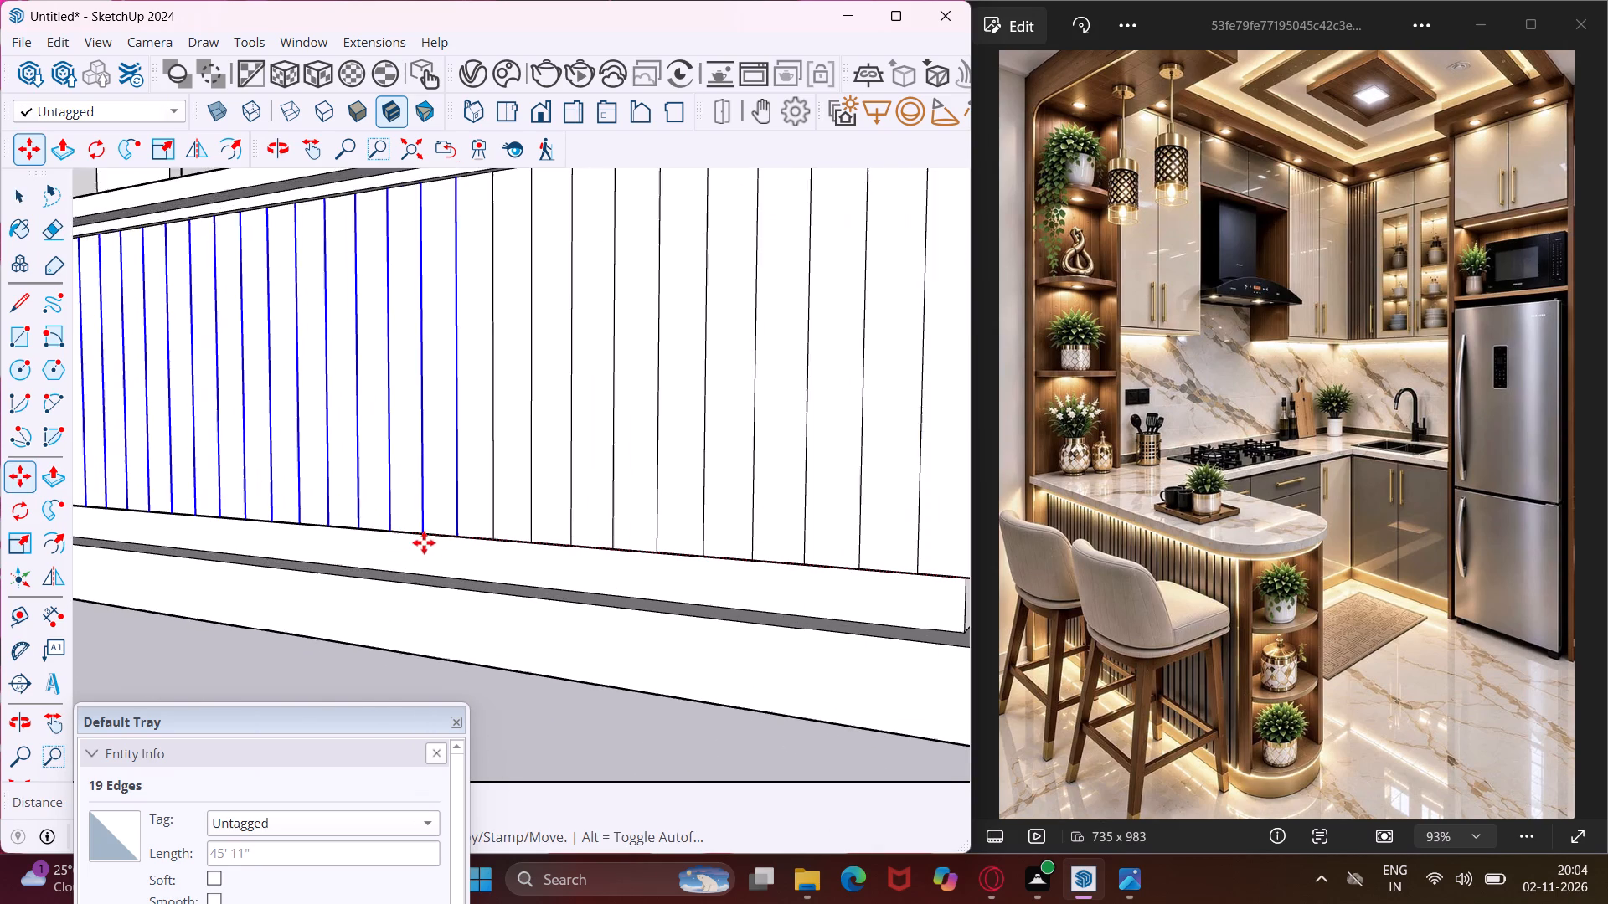
pyautogui.scroll(11, 451, 536)
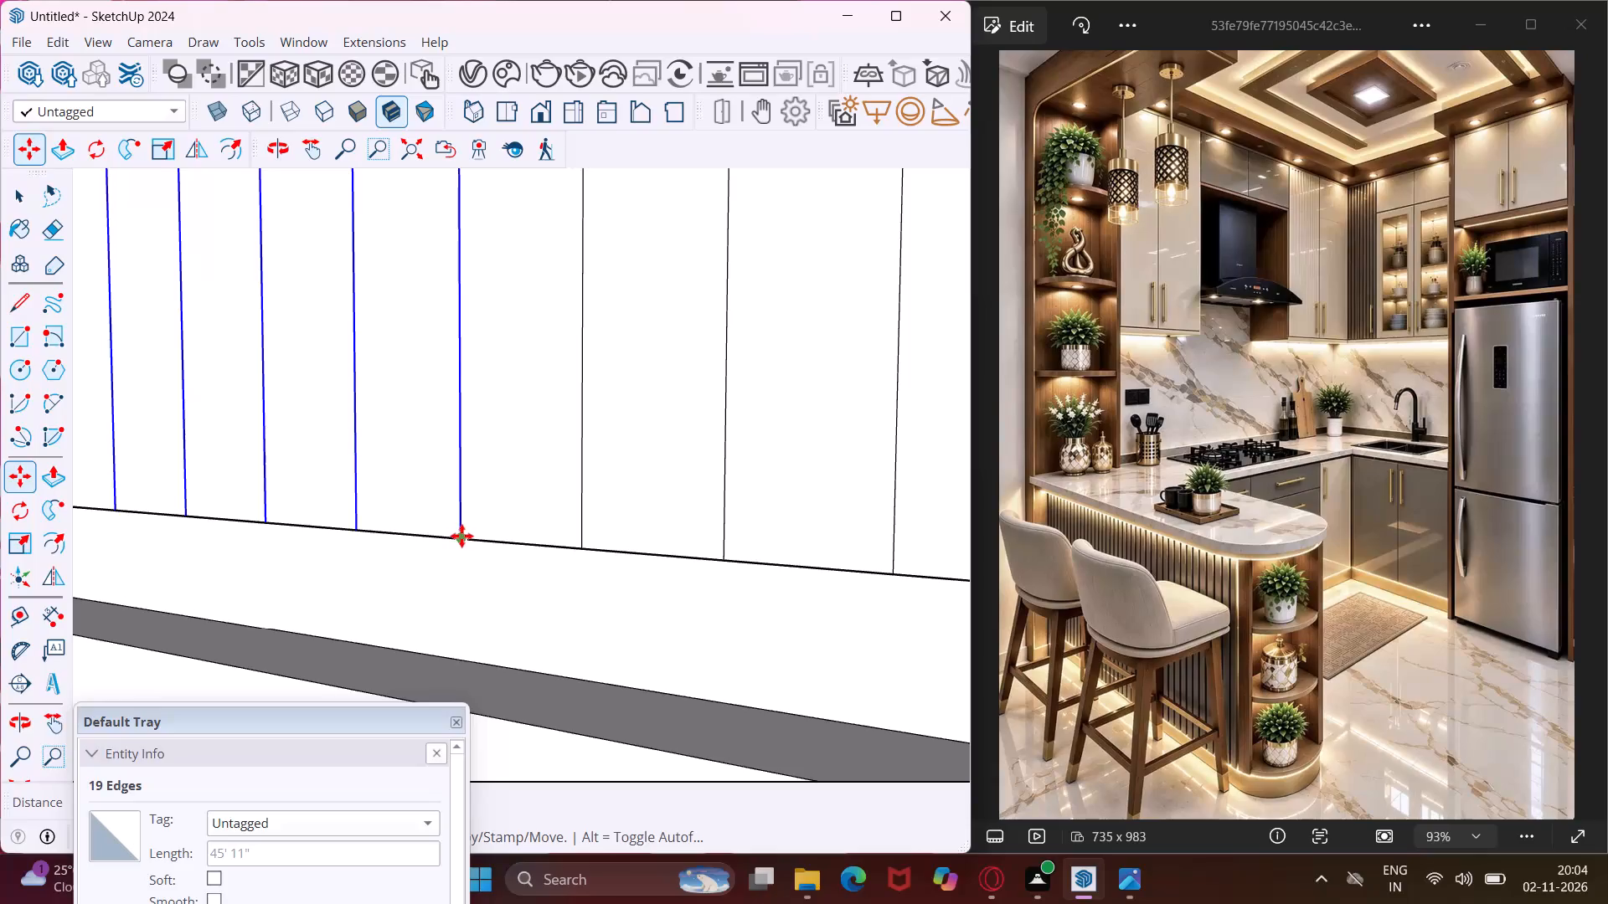
pyautogui.click(461, 536)
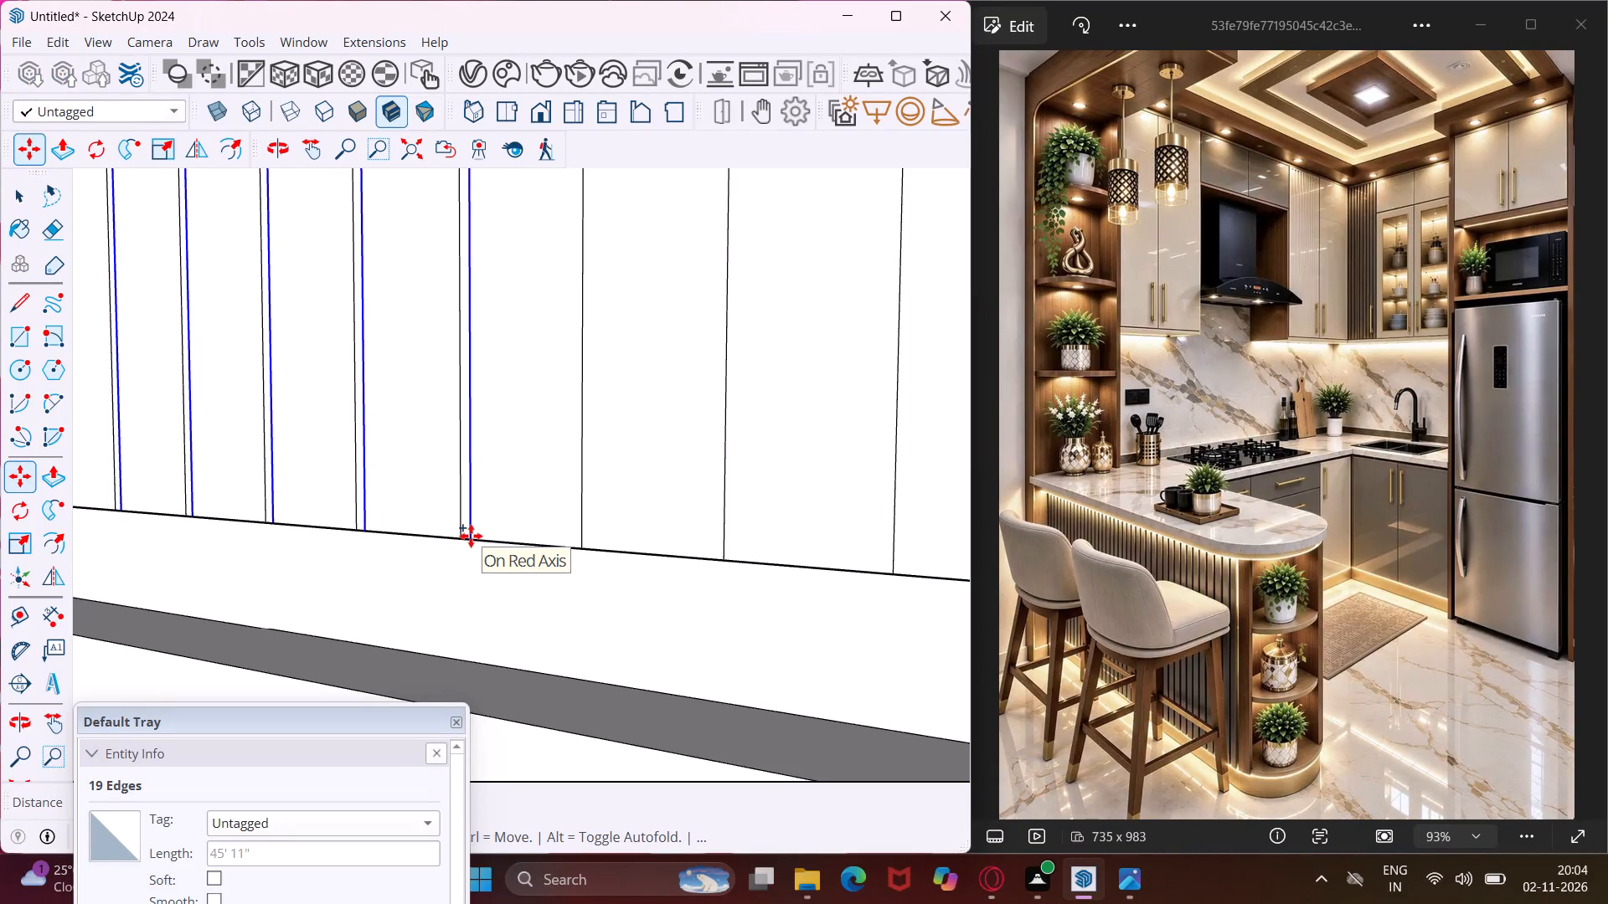
pyautogui.write('.4"')
pyautogui.press('Return')
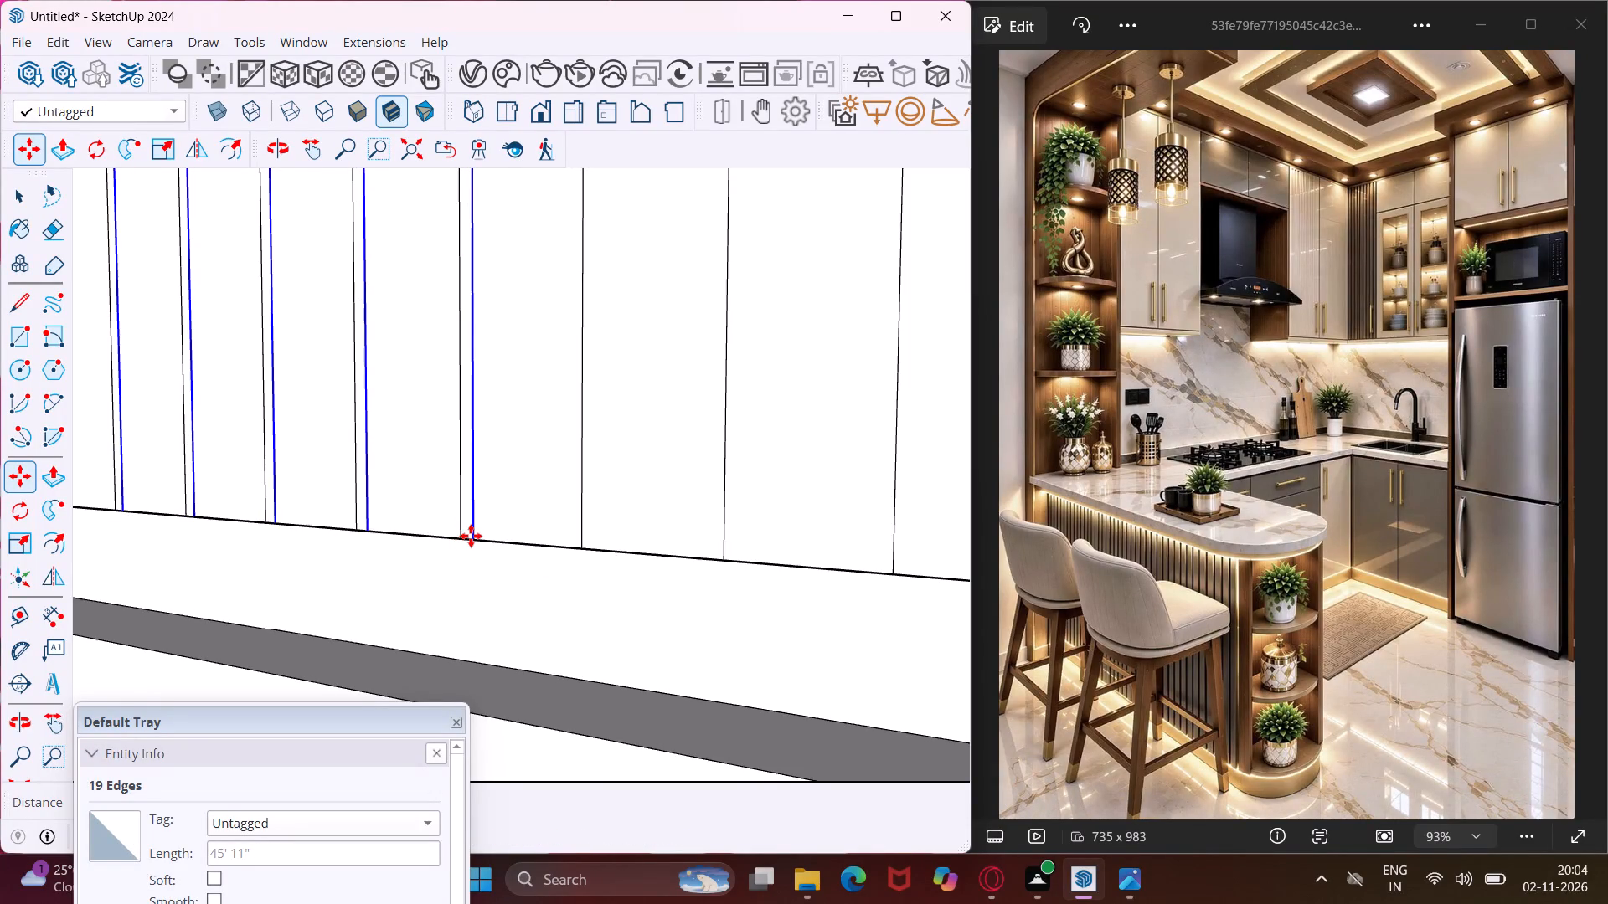
pyautogui.scroll(-13, 357, 494)
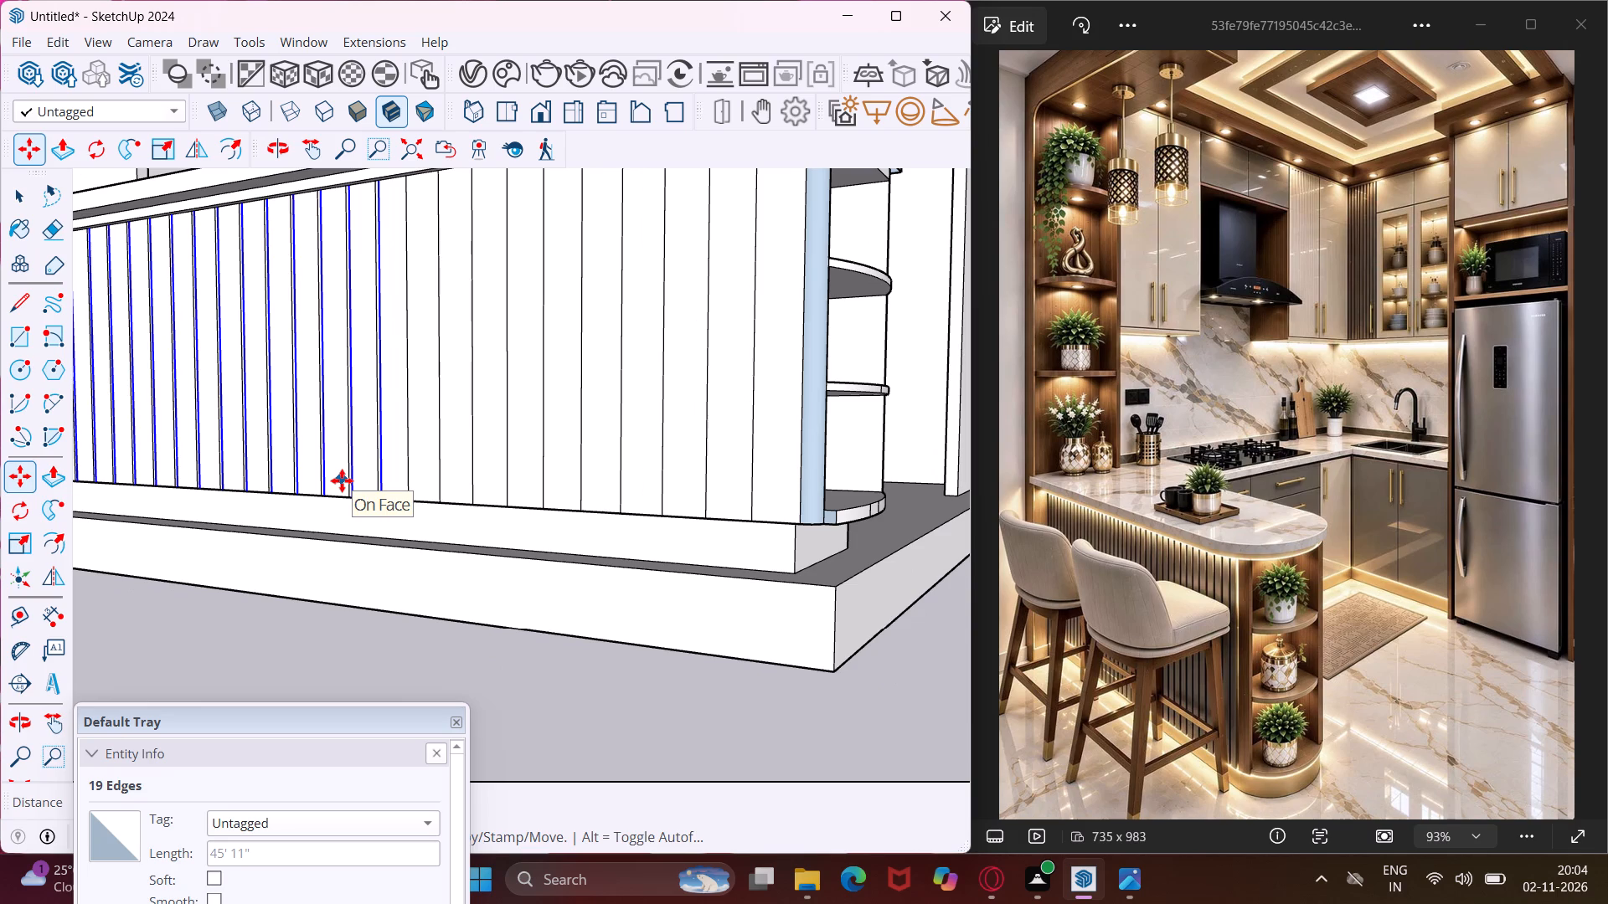
pyautogui.press('Escape')
pyautogui.press('space')
# Copy the outer face's vertical edge at the rounded corner 0.4" back toward the wall end.
pyautogui.scroll(4, 745, 511)
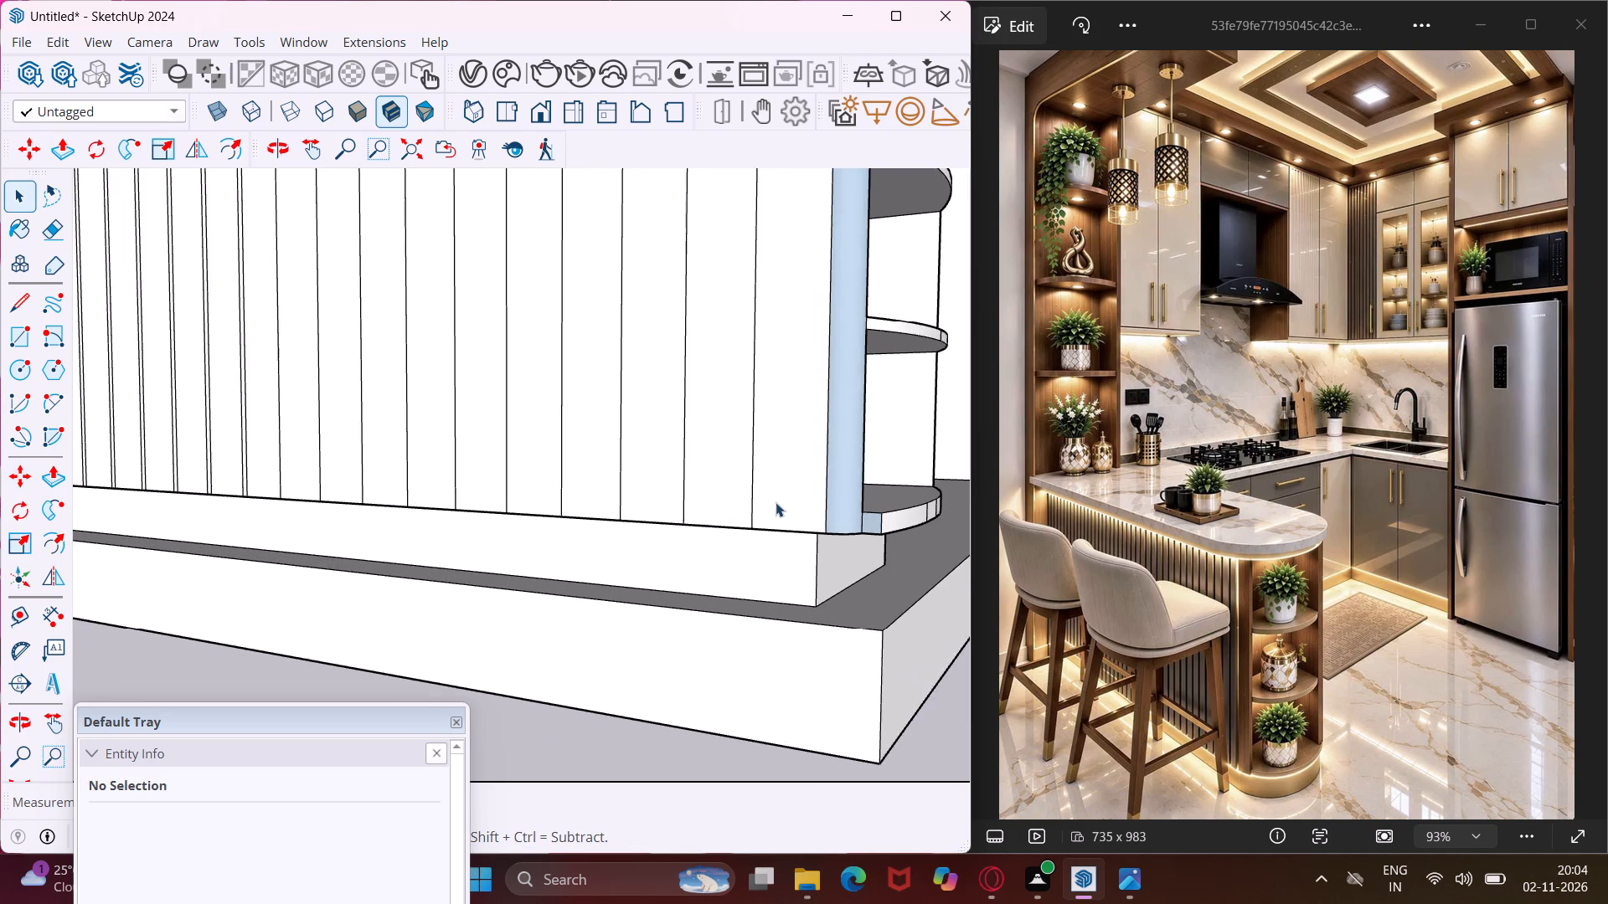
pyautogui.scroll(4, 785, 512)
pyautogui.click(830, 521)
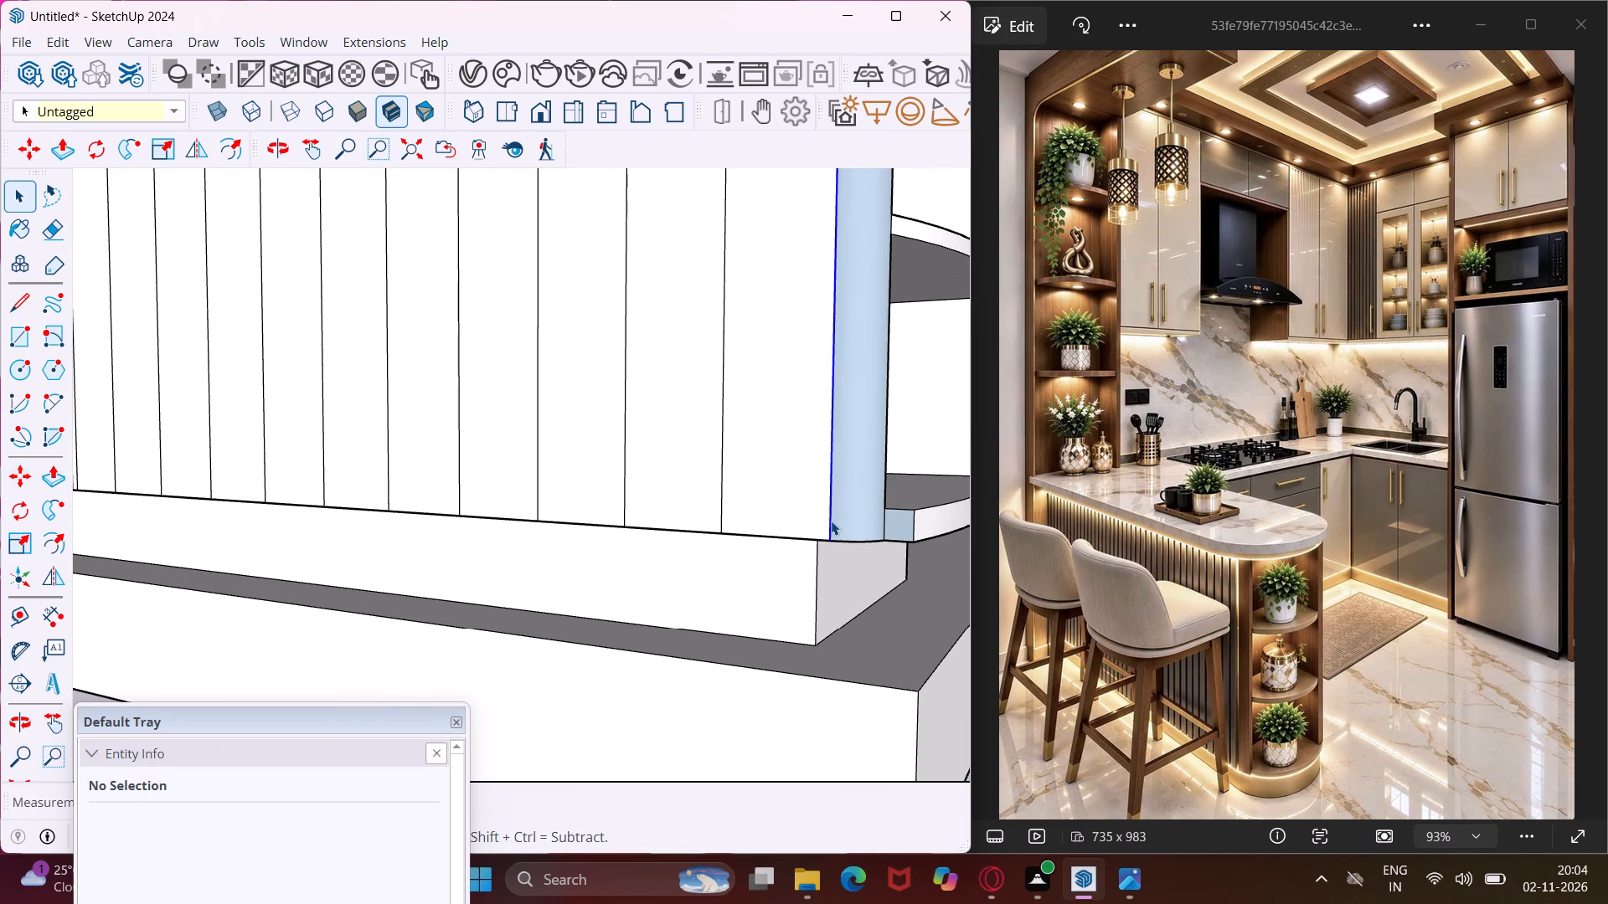
pyautogui.press('m')
pyautogui.scroll(7, 833, 532)
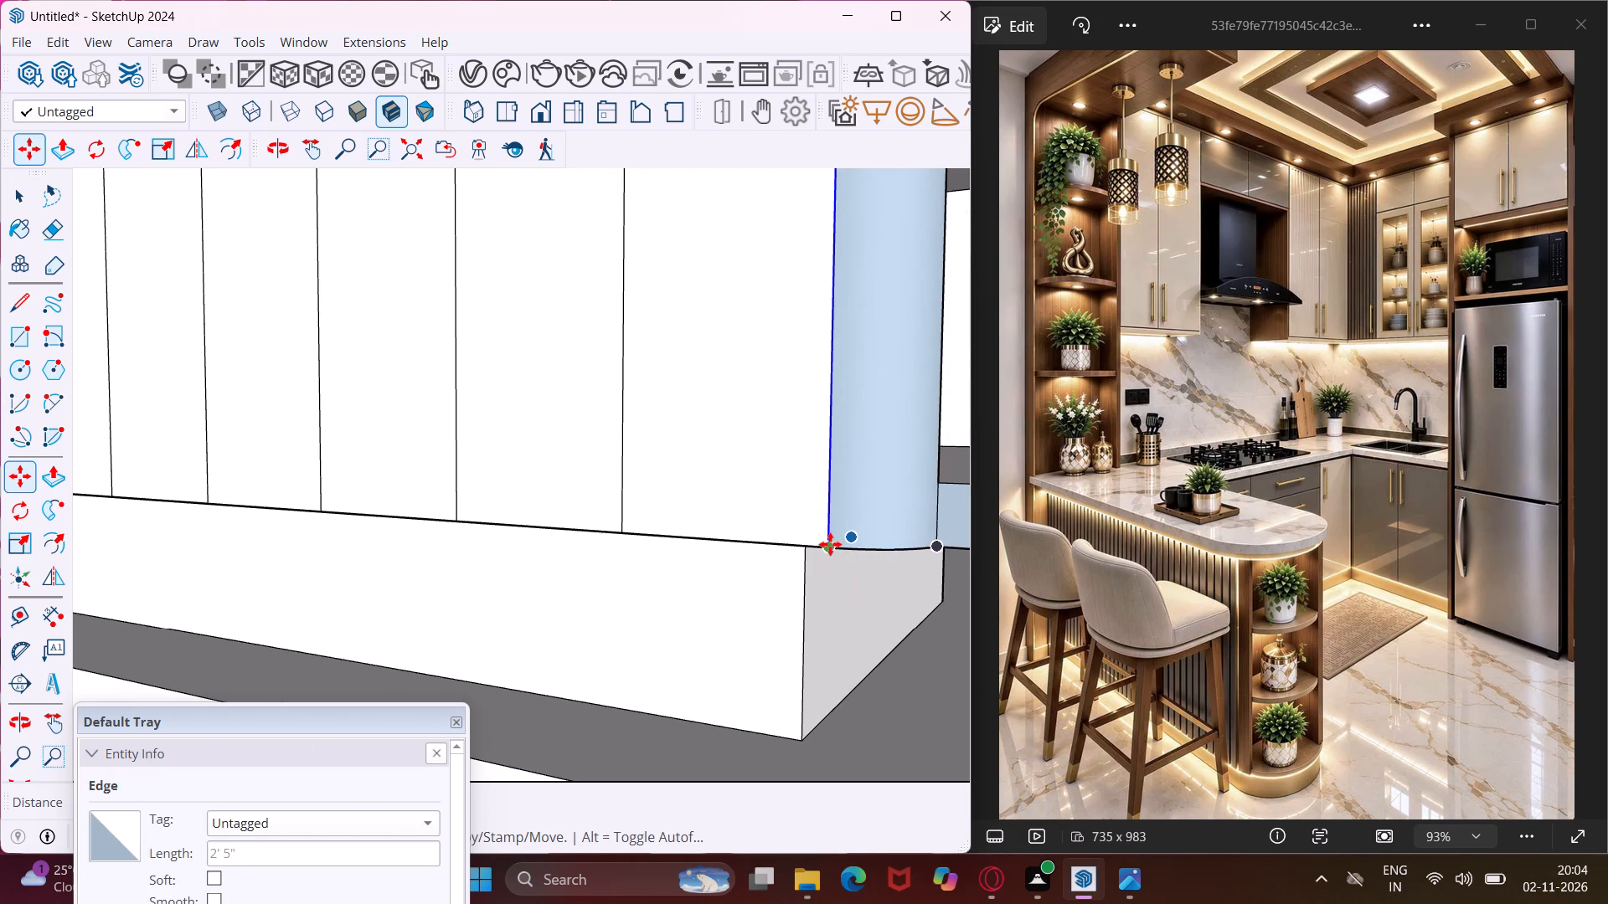
pyautogui.click(829, 545)
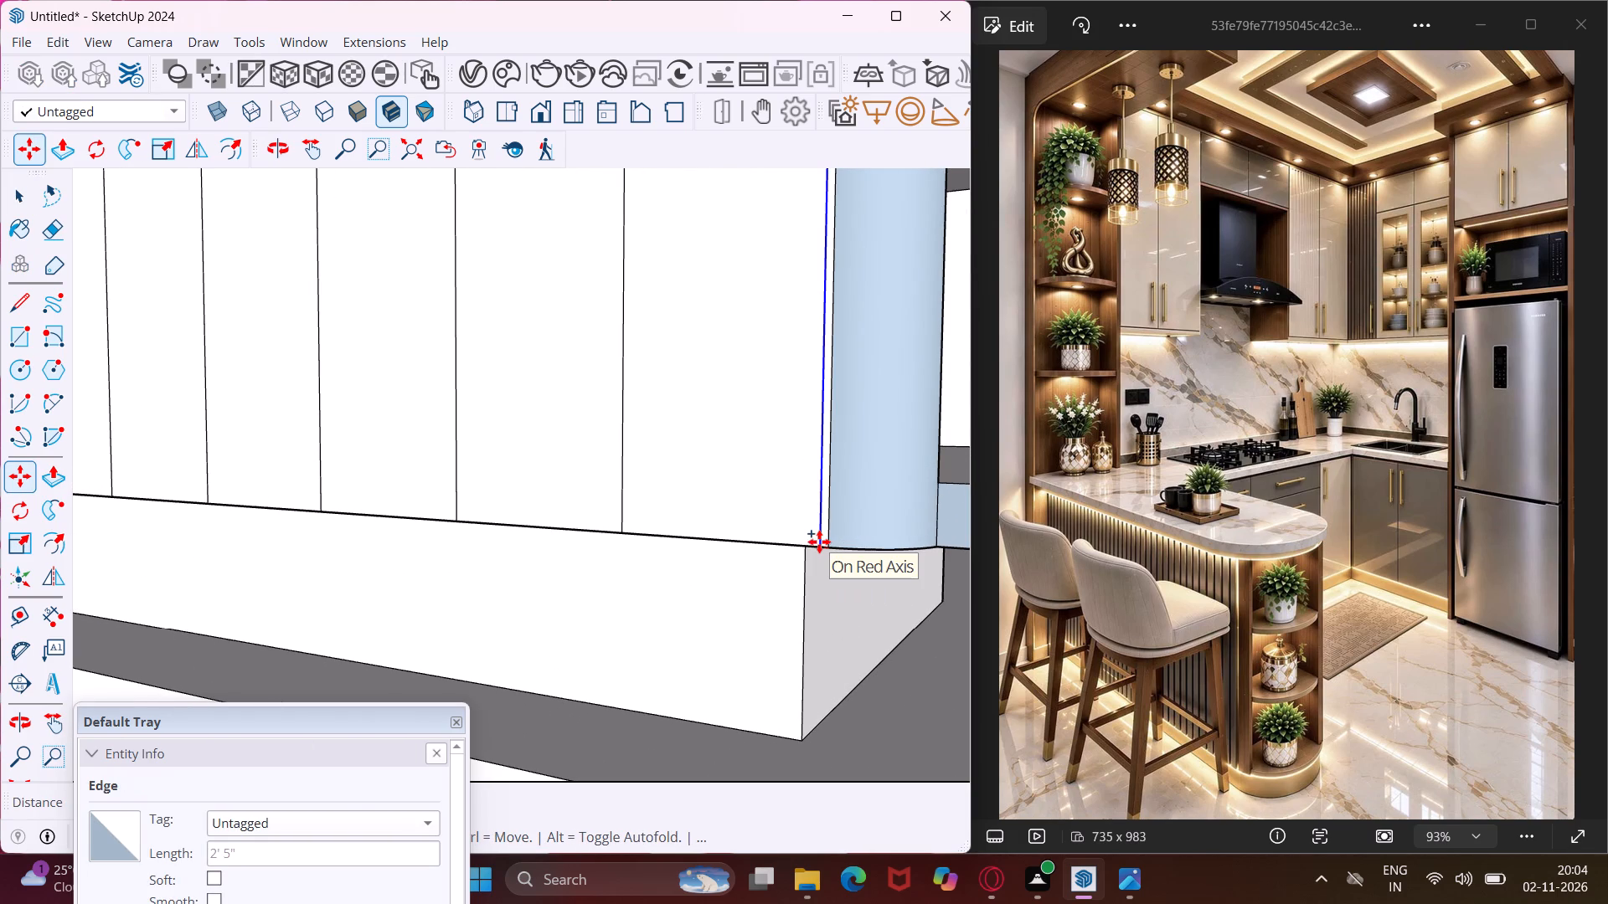
pyautogui.write('.4"')
pyautogui.press('Return')
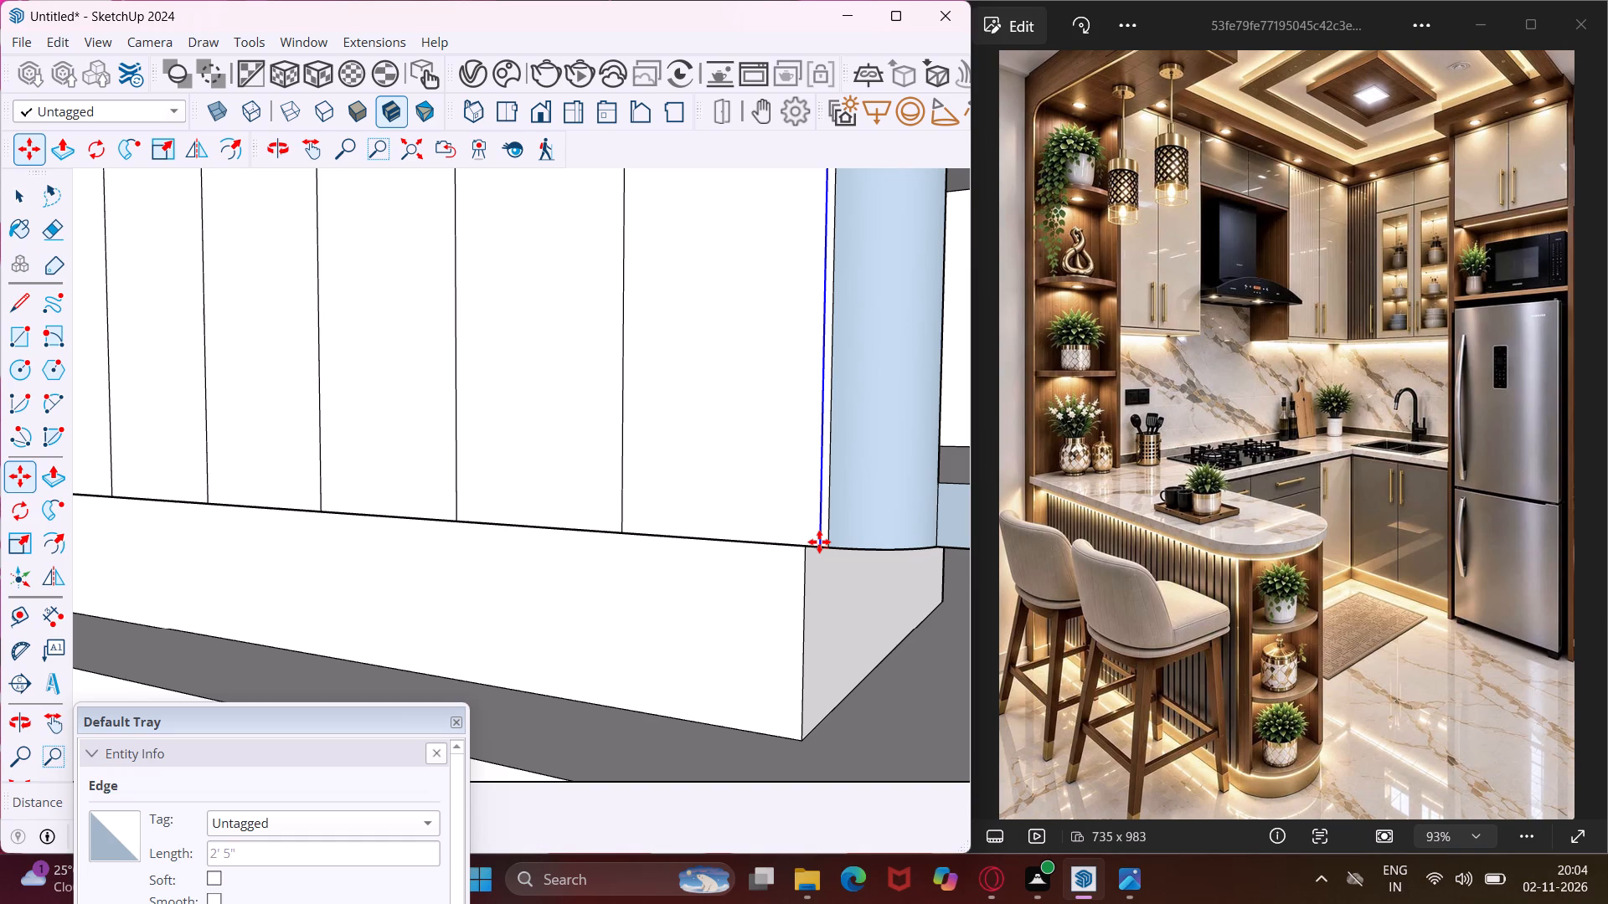
pyautogui.scroll(-9, 823, 527)
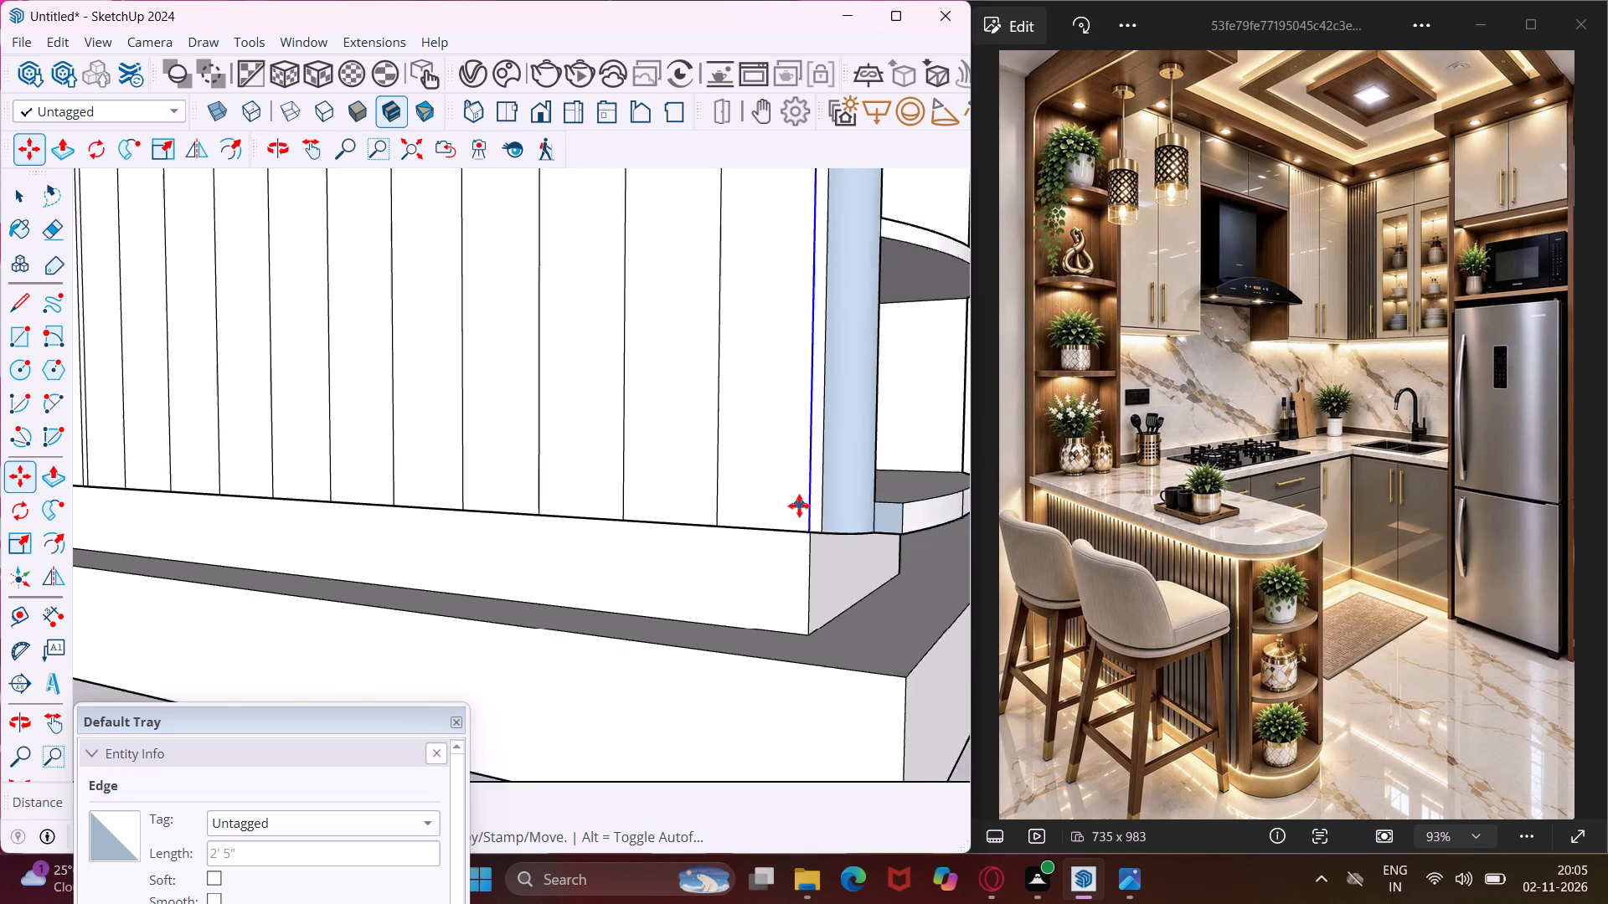
# Copy the remaining ten vertical dividing lines nearest the rounded corner on the peninsula's outer face 0.4" toward the wall end.
pyautogui.scroll(-3, 799, 506)
pyautogui.press('Escape')
pyautogui.press('space')
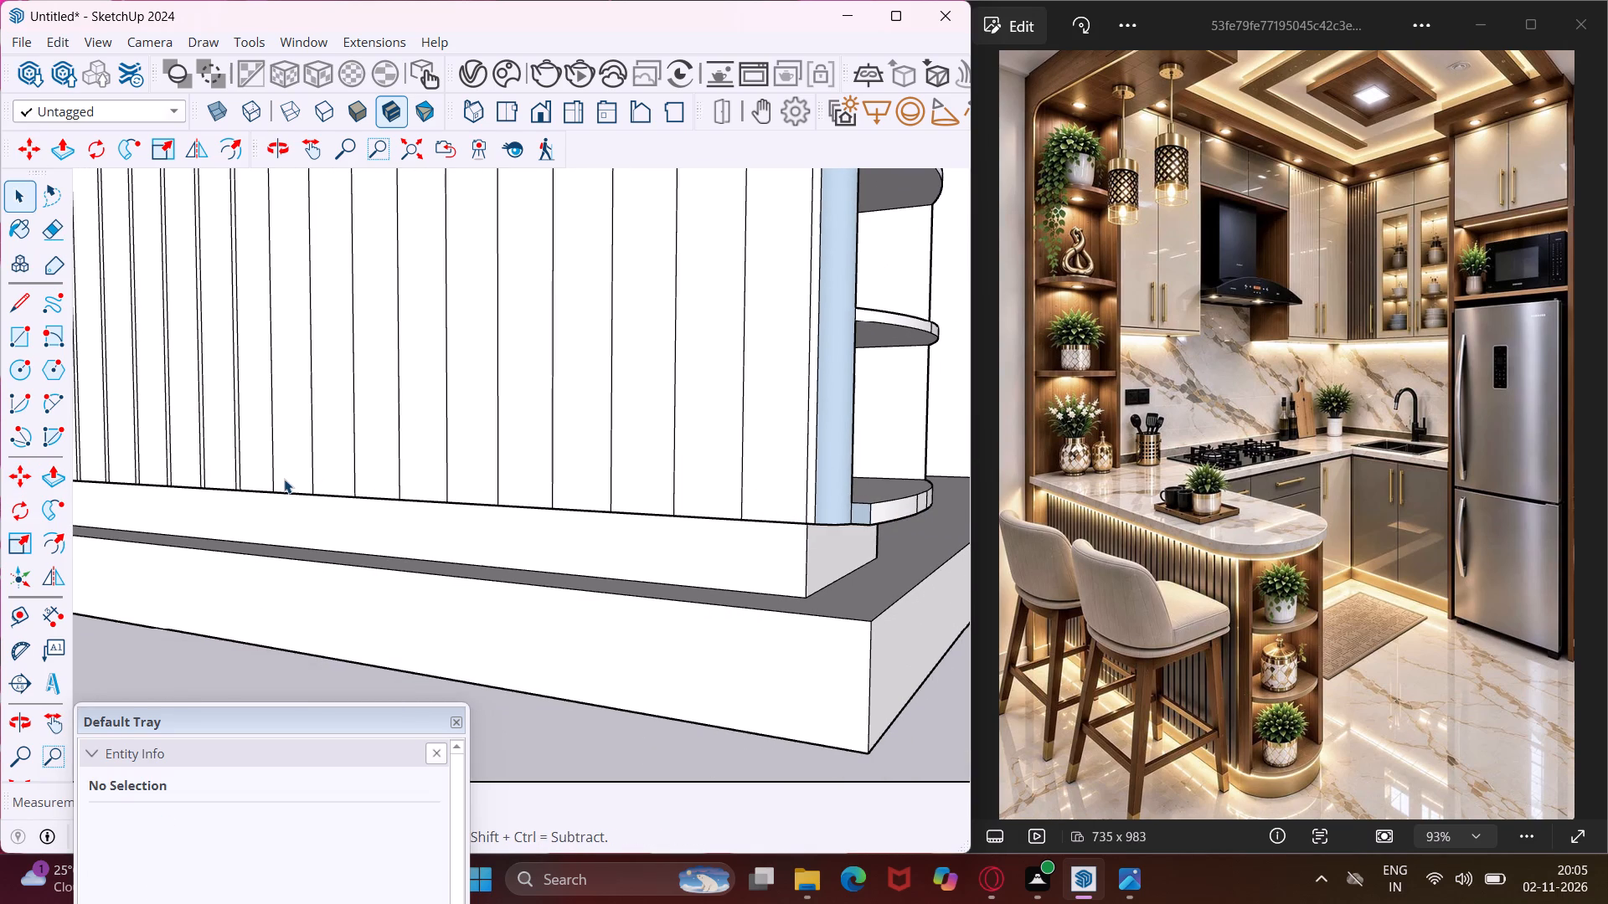
pyautogui.scroll(4, 713, 493)
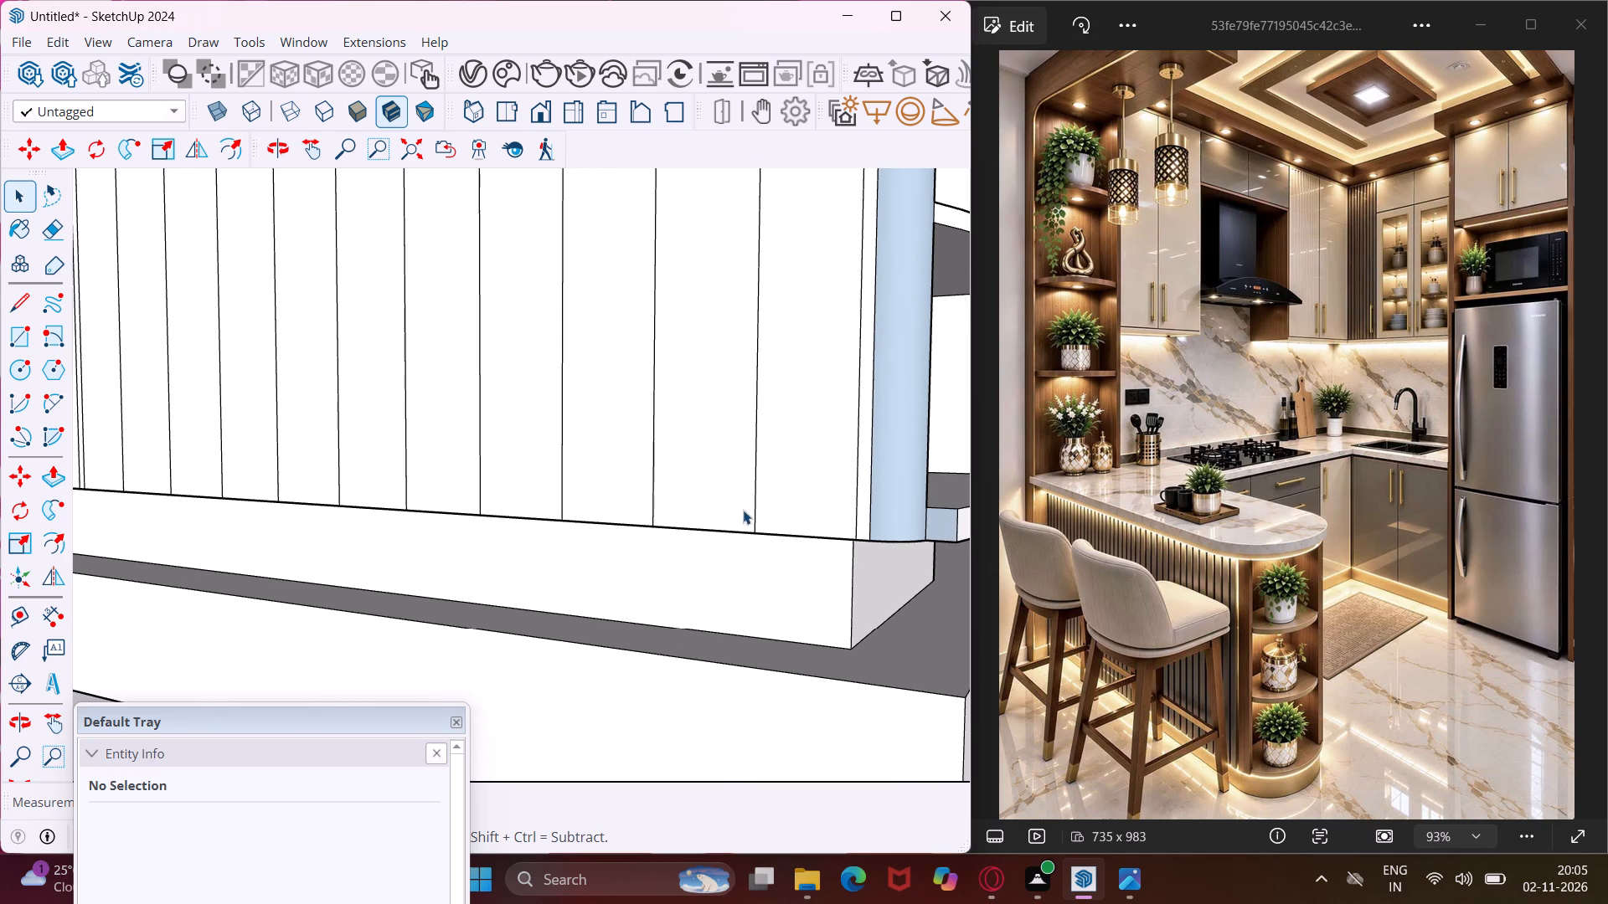
pyautogui.click(753, 523)
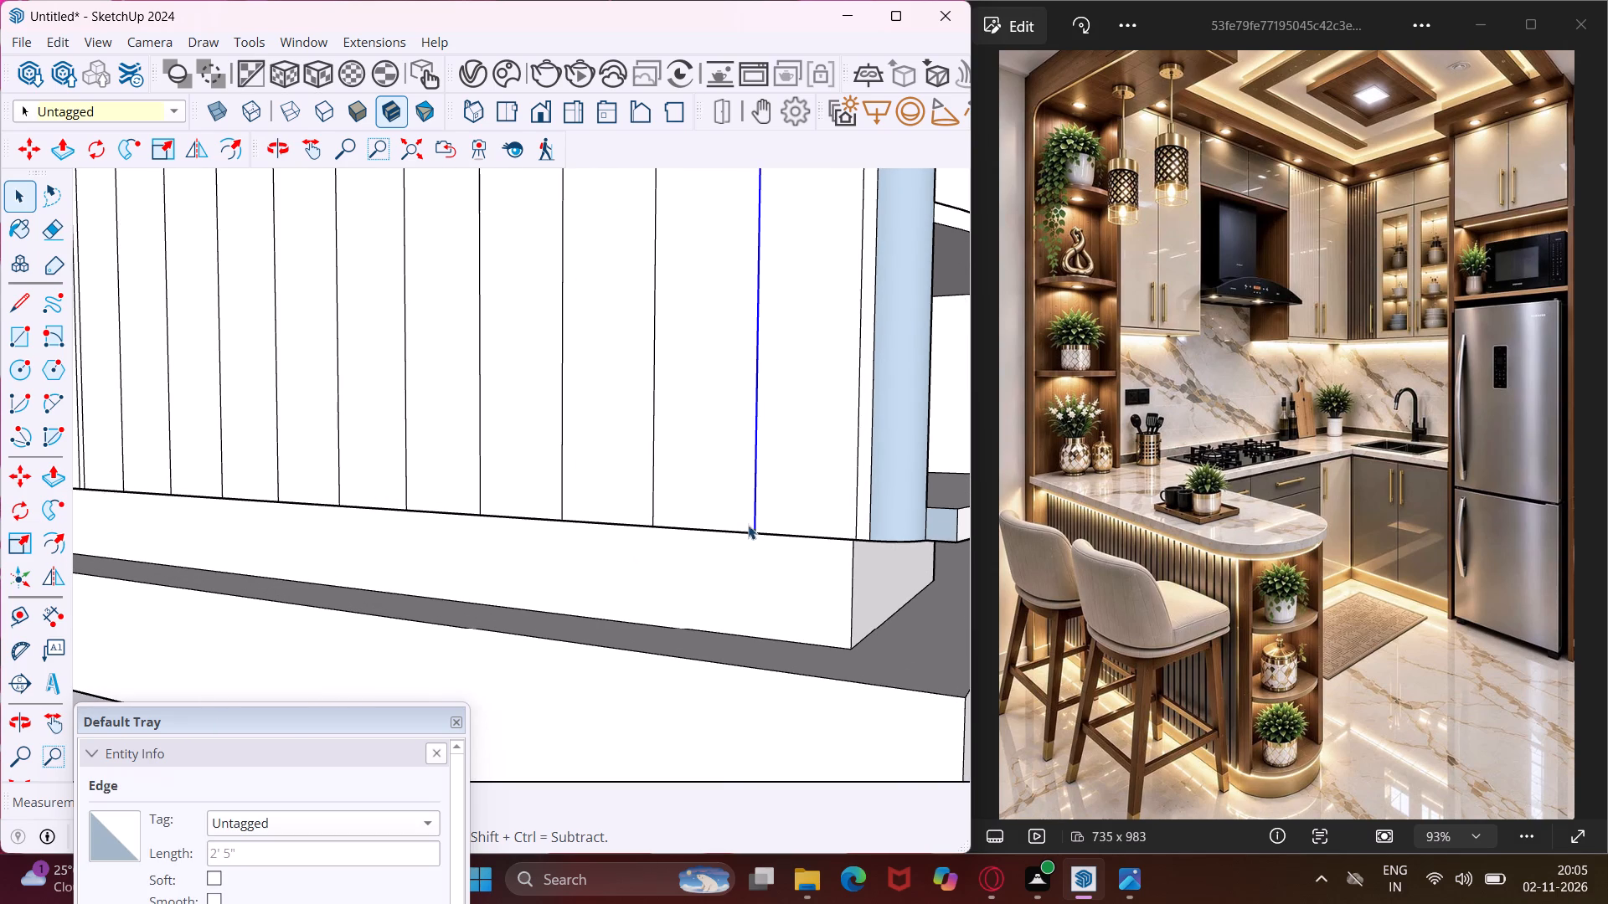
pyautogui.keyDown('ctrl'); pyautogui.click(652, 503); pyautogui.keyUp('ctrl')
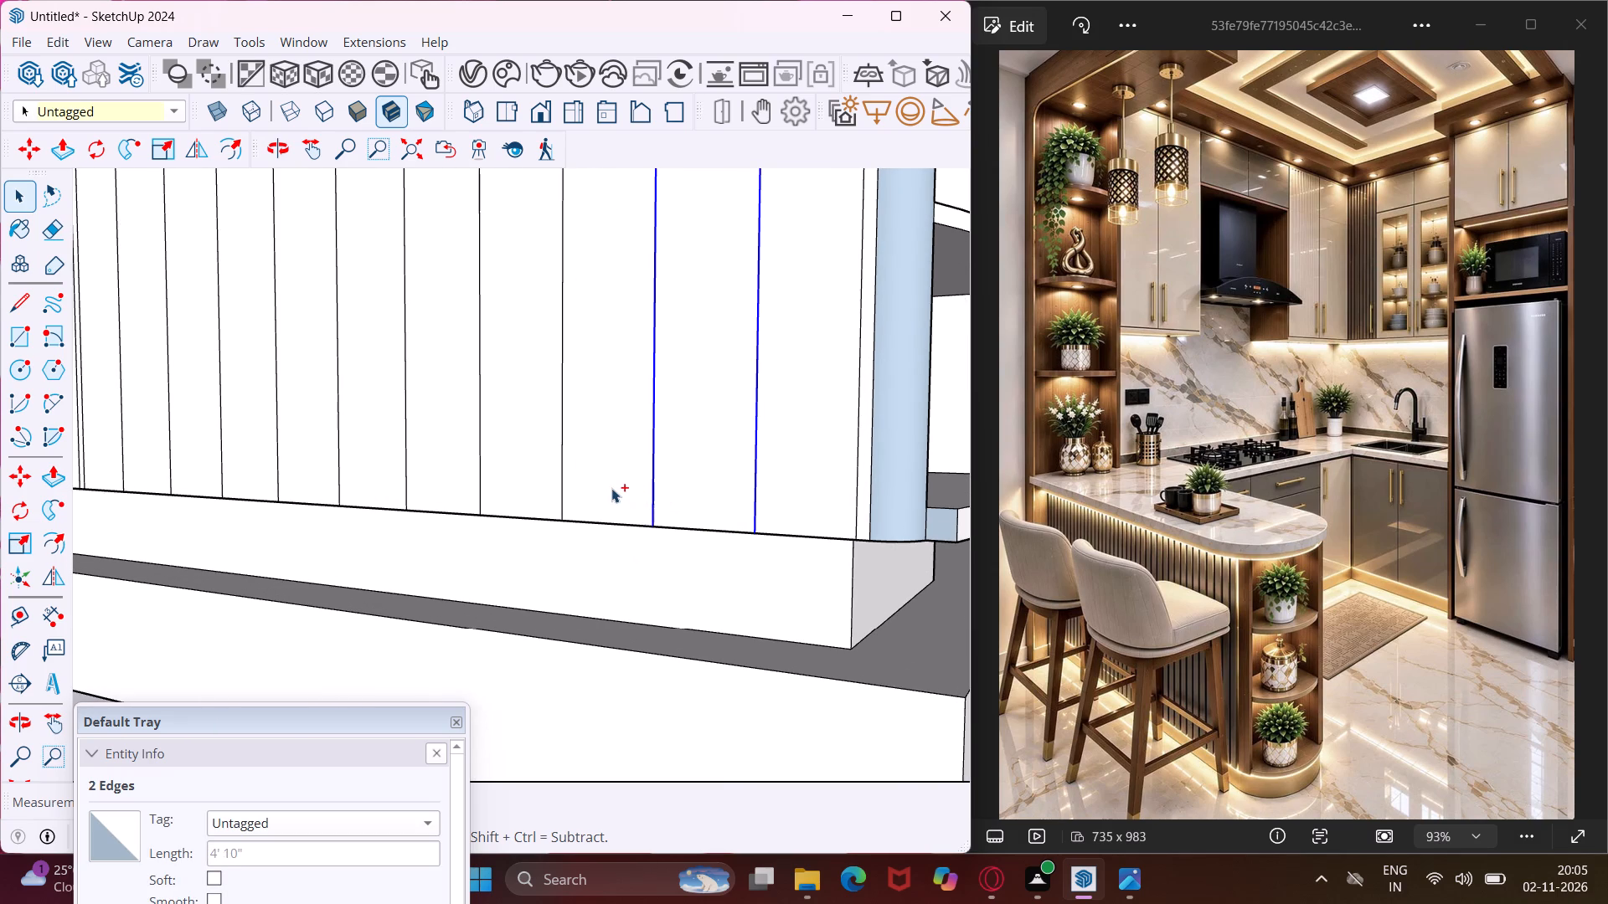
pyautogui.keyDown('ctrl'); pyautogui.click(560, 496); pyautogui.keyUp('ctrl')
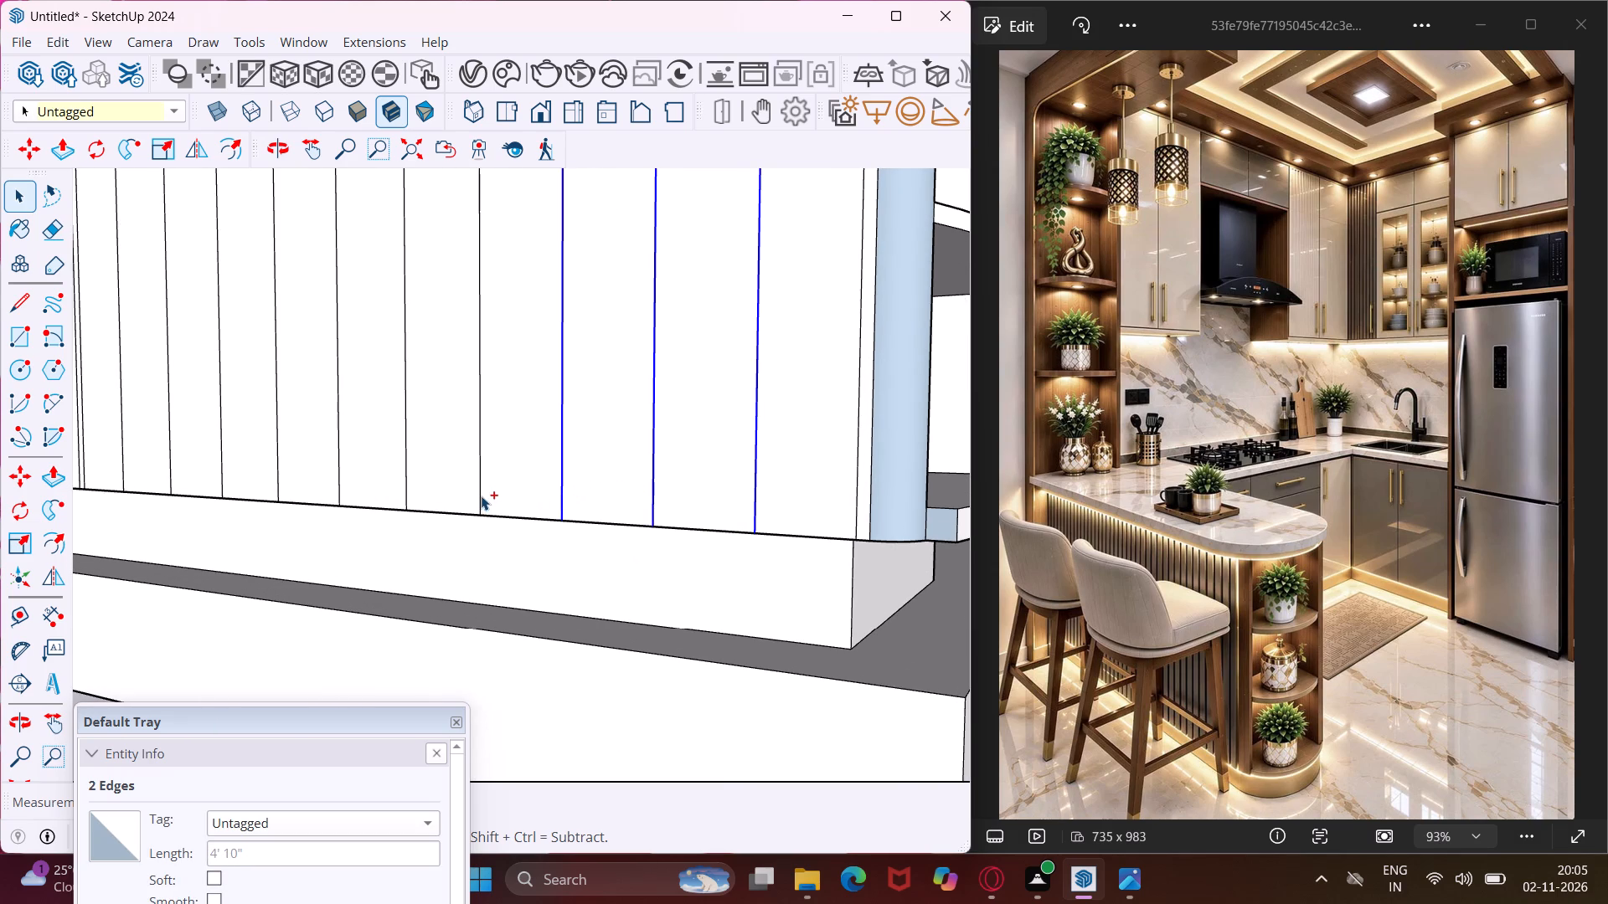
pyautogui.keyDown('ctrl'); pyautogui.click(481, 496); pyautogui.keyUp('ctrl')
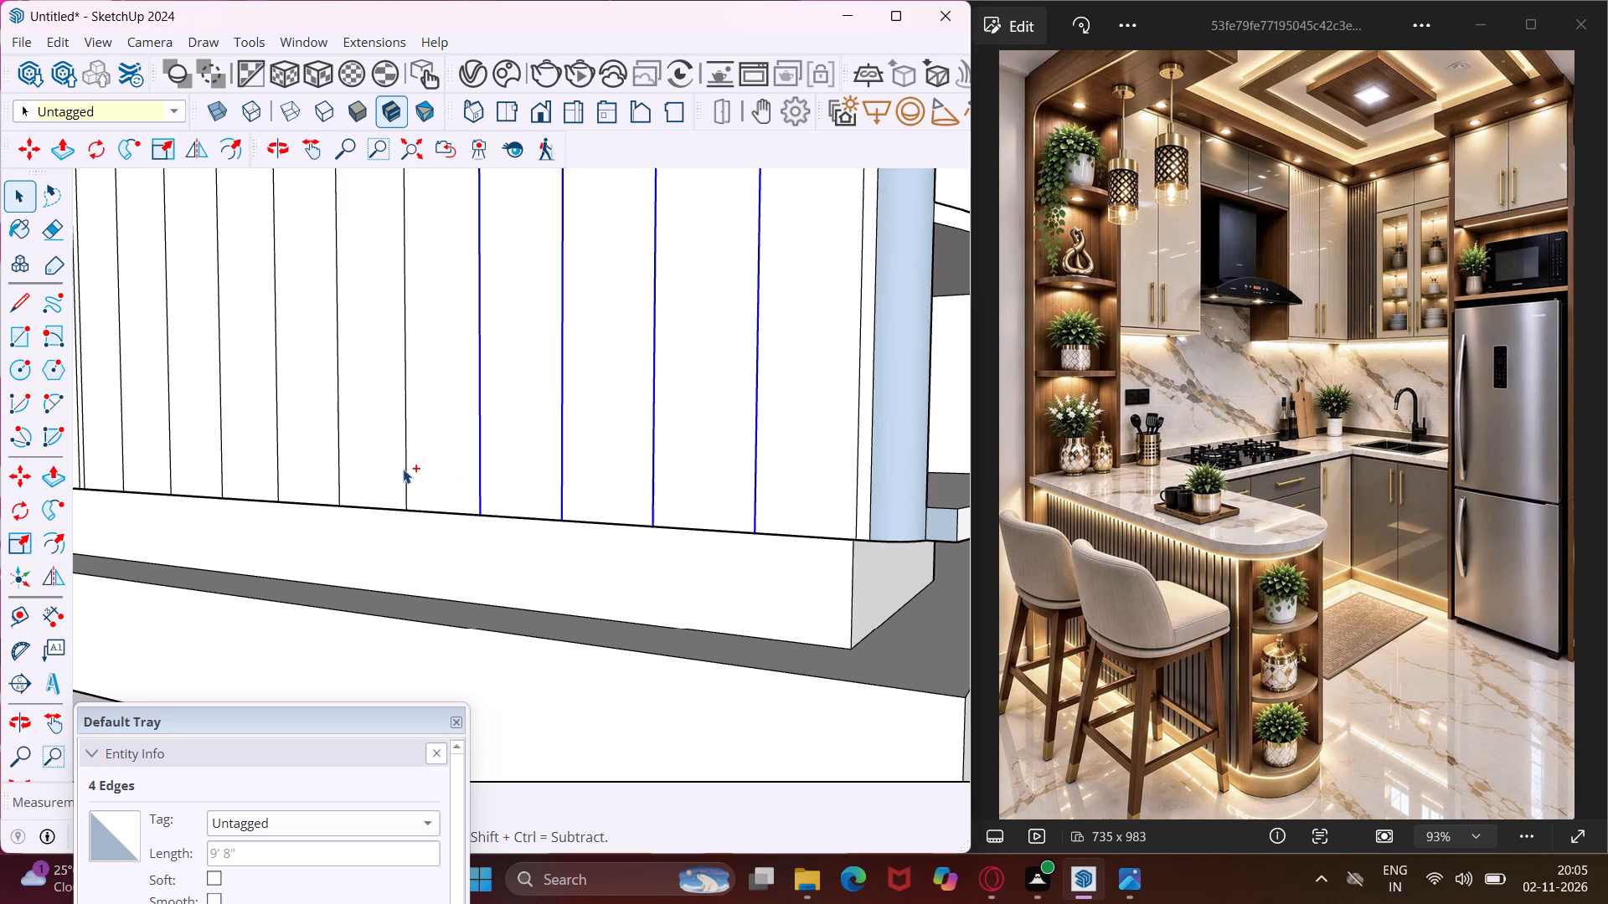
pyautogui.keyDown('ctrl'); pyautogui.click(404, 474); pyautogui.keyUp('ctrl')
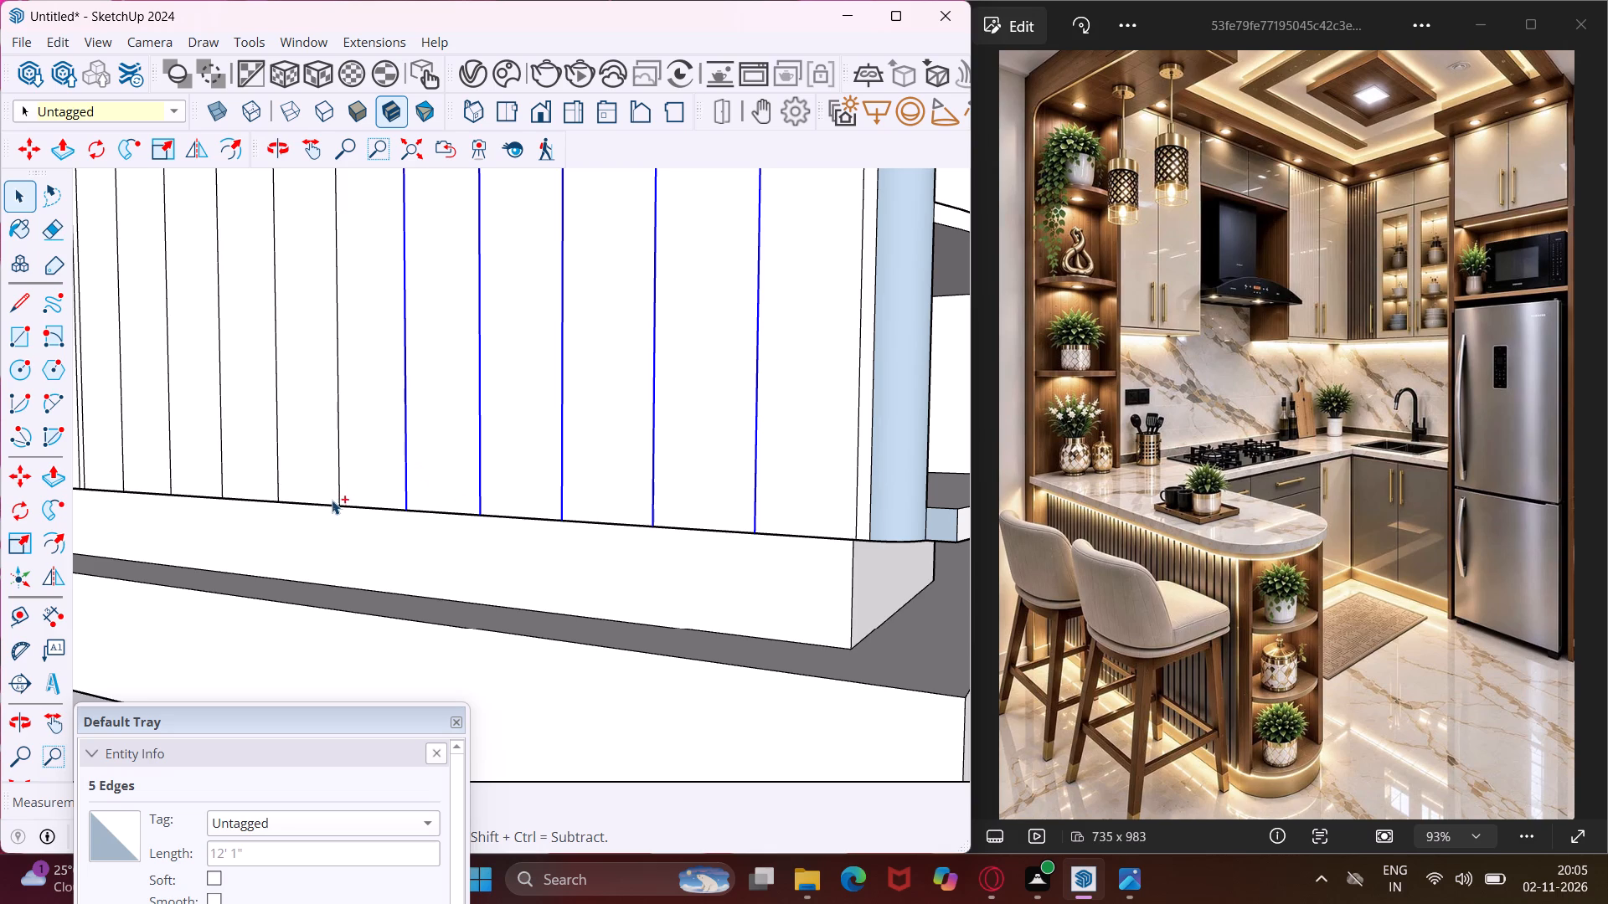
pyautogui.keyDown('ctrl'); pyautogui.click(338, 498); pyautogui.keyUp('ctrl')
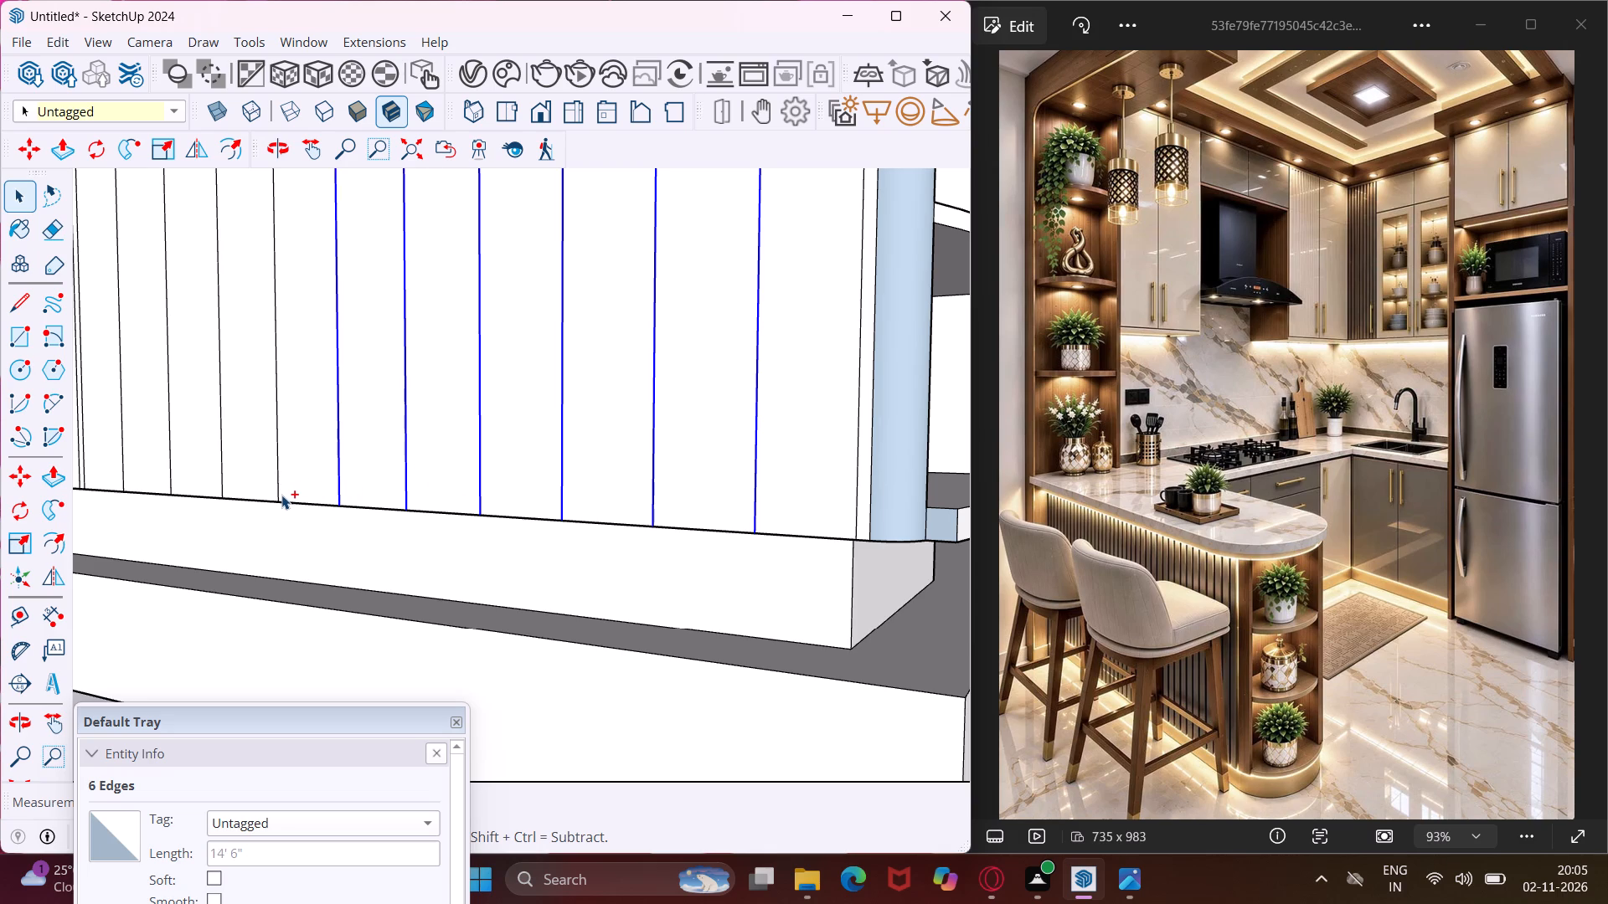
pyautogui.keyDown('ctrl'); pyautogui.click(280, 496); pyautogui.keyUp('ctrl')
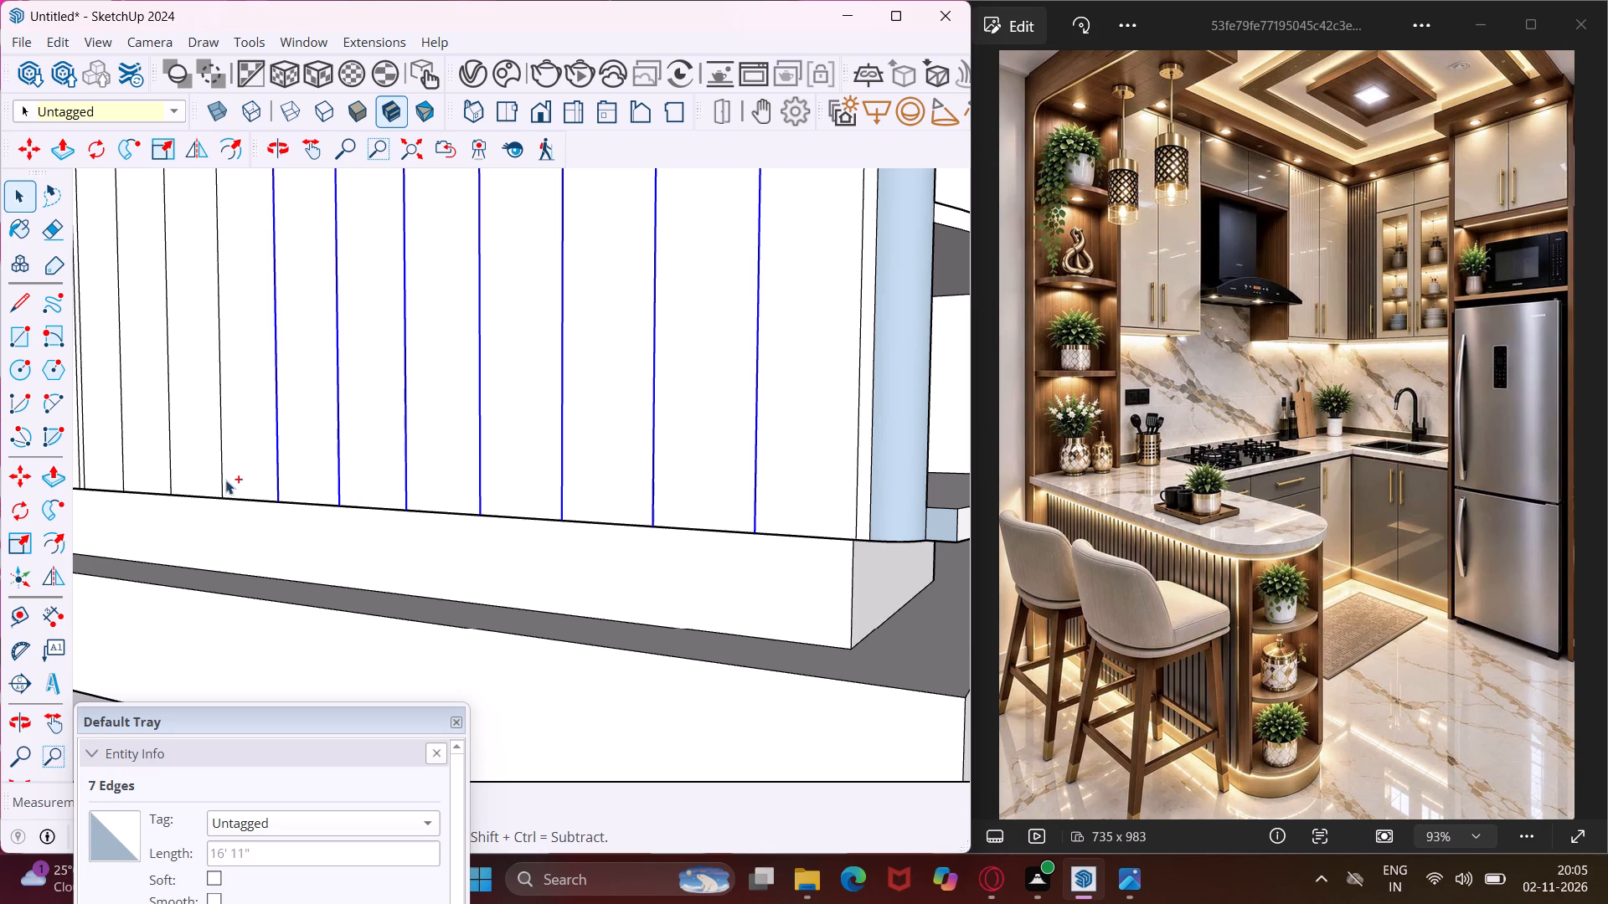
pyautogui.keyDown('ctrl'); pyautogui.click(221, 478); pyautogui.keyUp('ctrl')
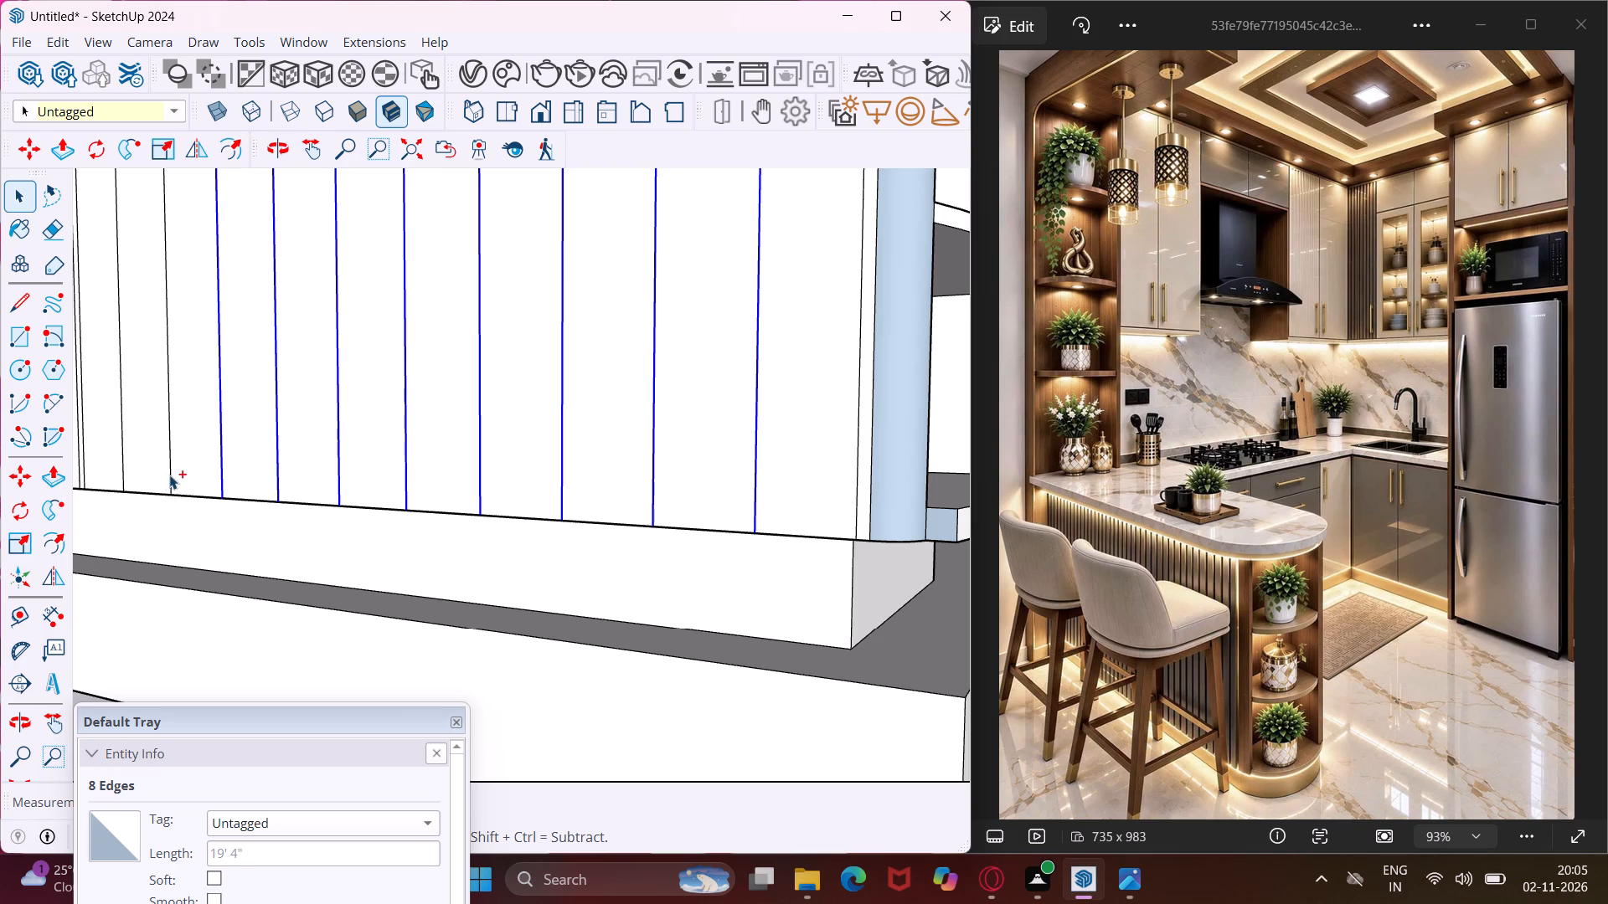
pyautogui.keyDown('ctrl'); pyautogui.click(170, 473); pyautogui.keyUp('ctrl')
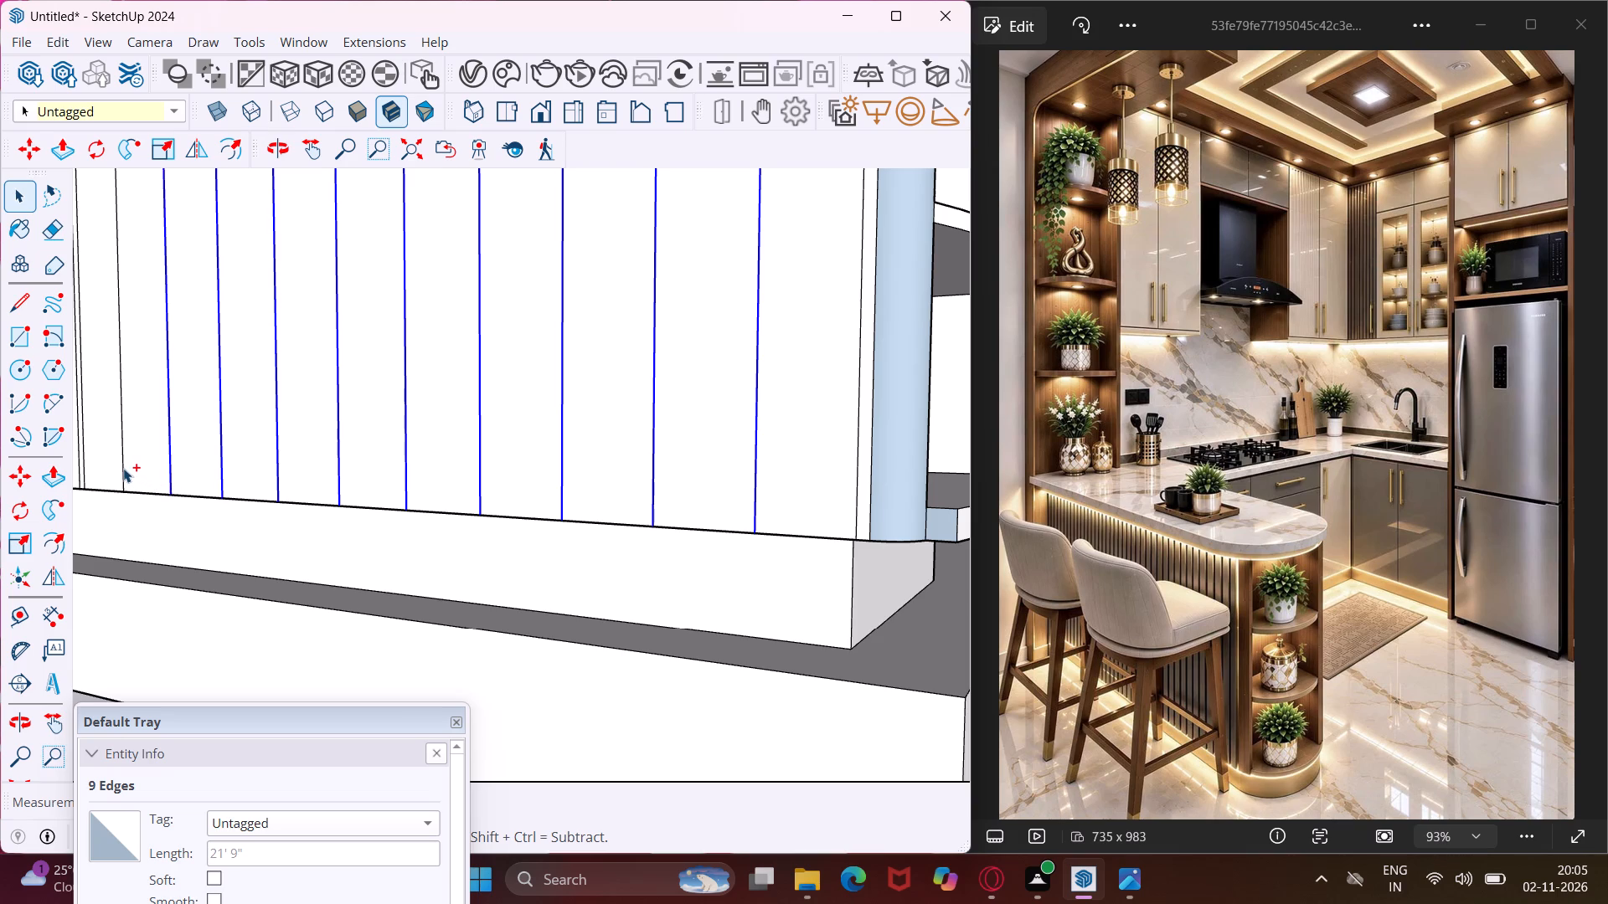
pyautogui.keyDown('ctrl'); pyautogui.click(123, 468); pyautogui.keyUp('ctrl')
pyautogui.press('m')
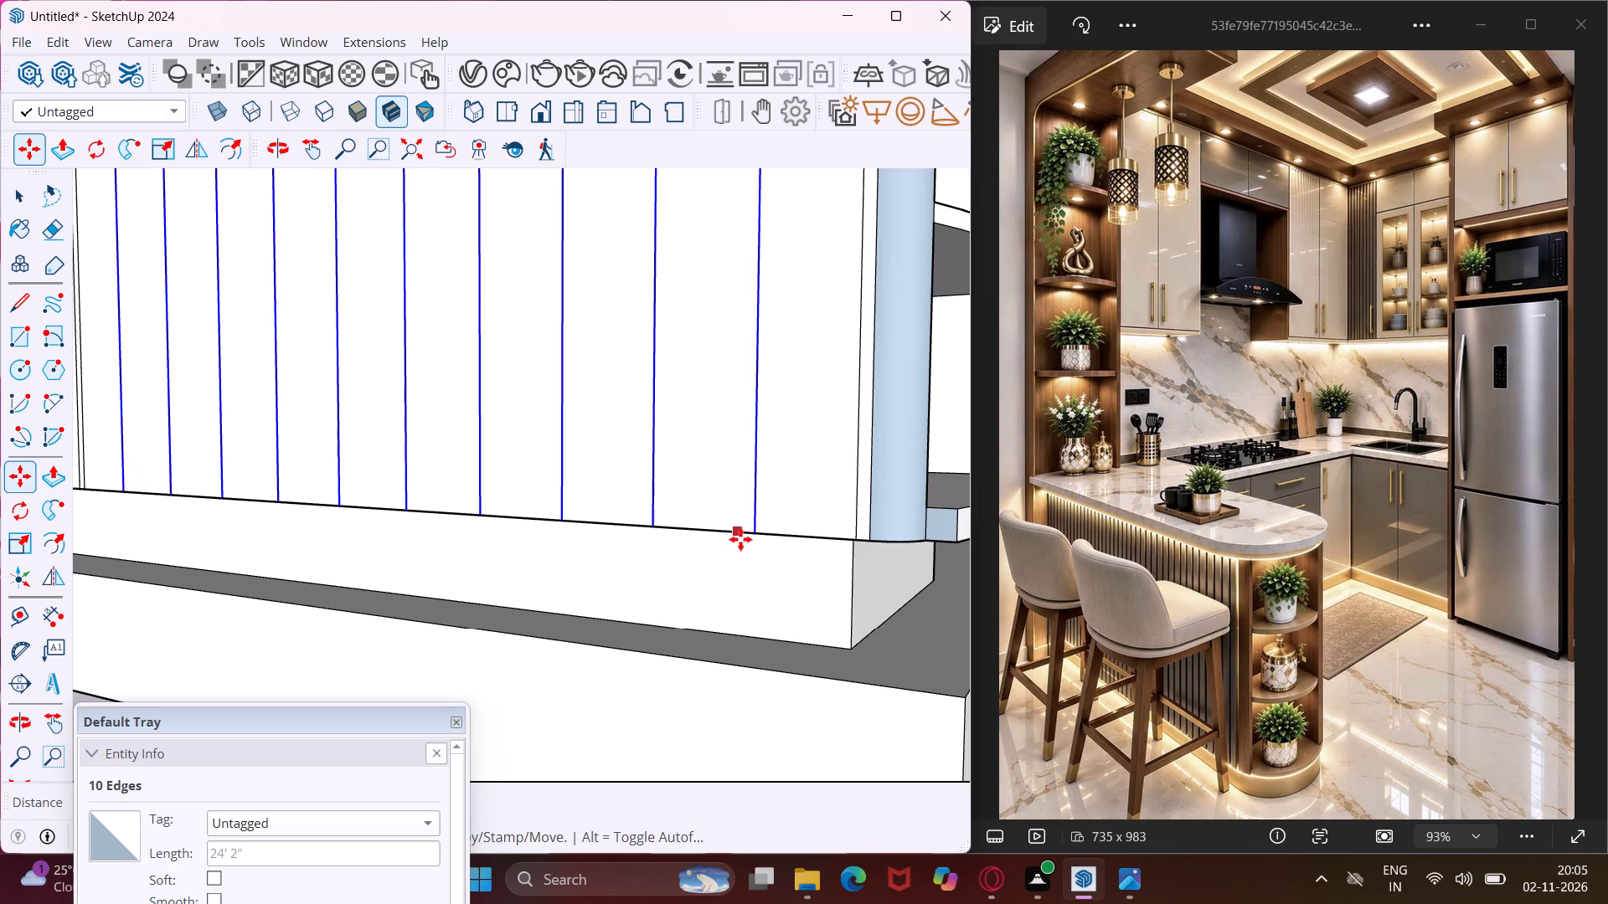
pyautogui.scroll(7, 750, 537)
pyautogui.click(757, 533)
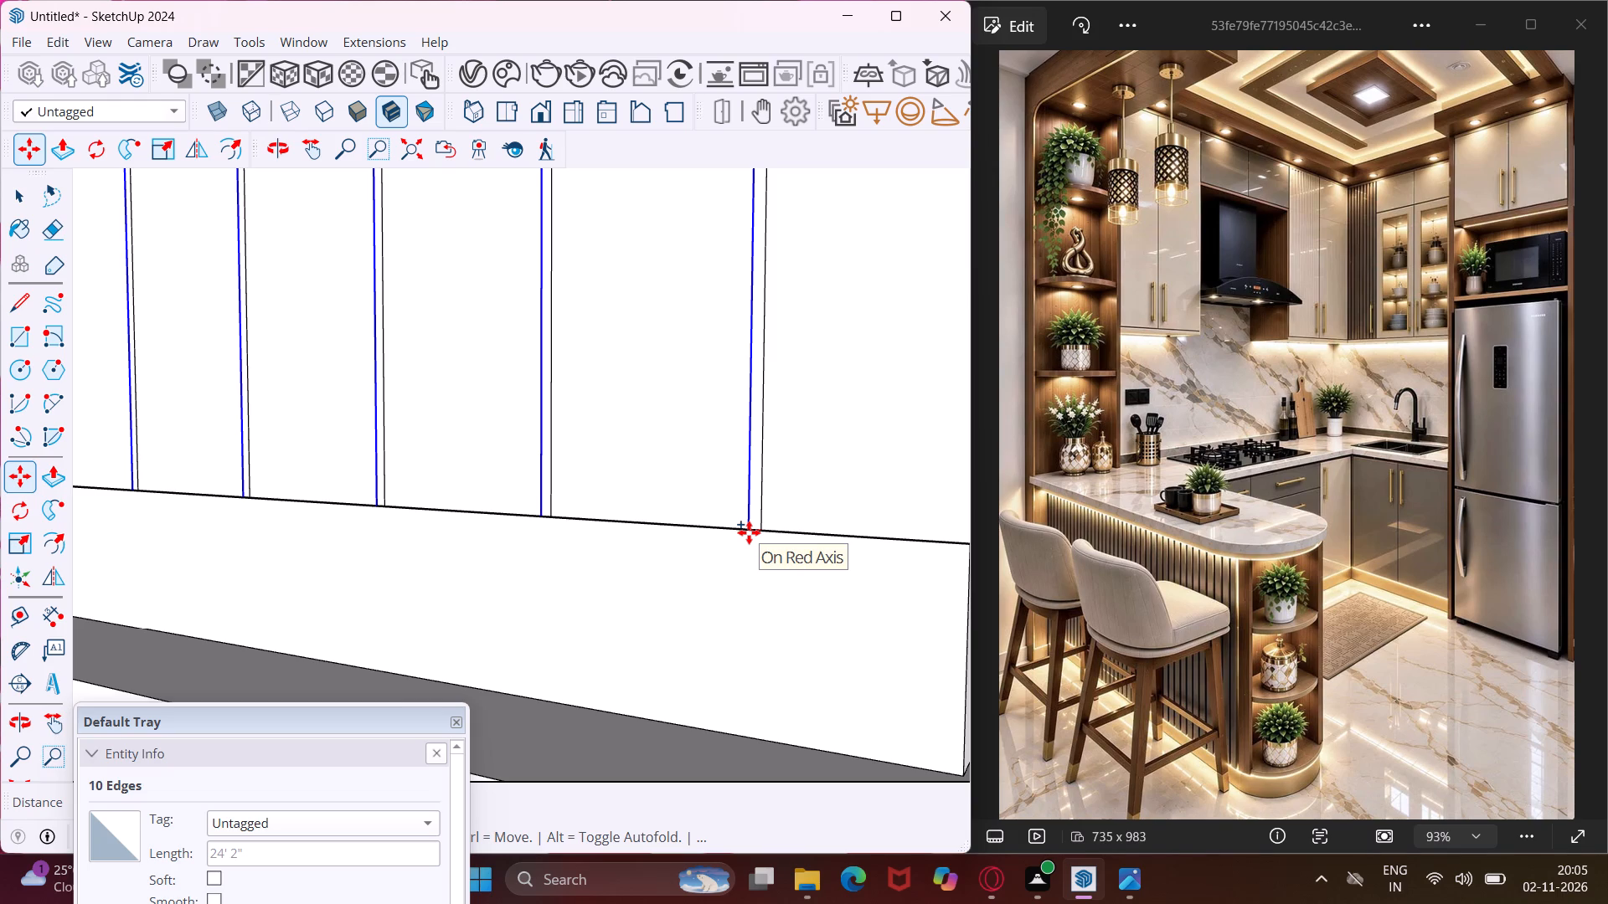
pyautogui.write('.4"')
pyautogui.press('Return')
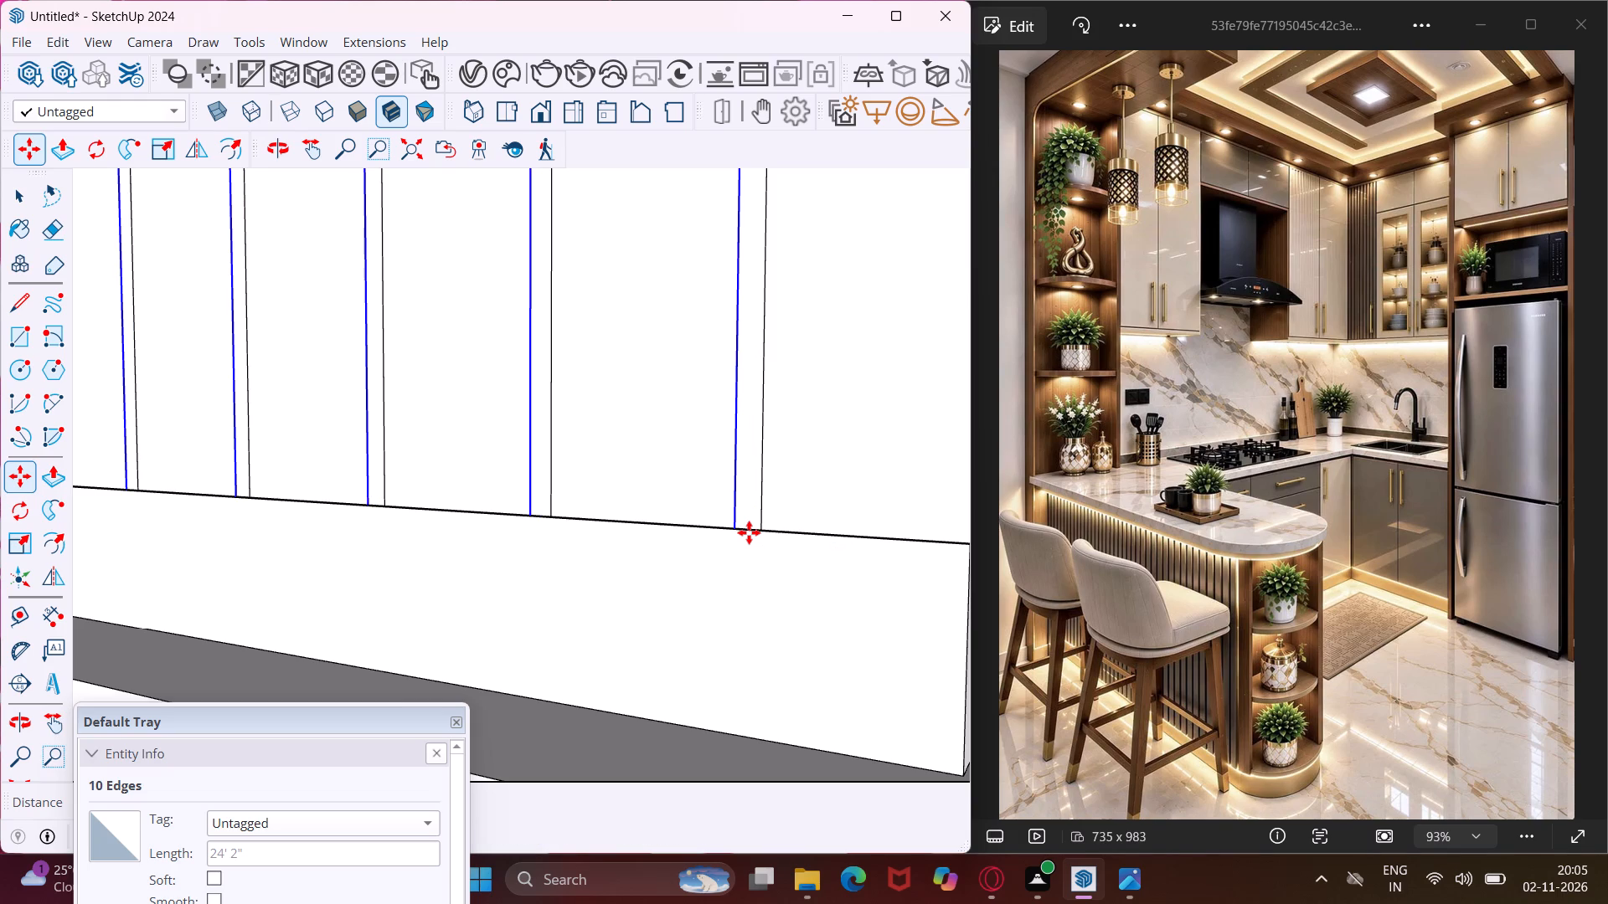
pyautogui.scroll(-20, 749, 528)
pyautogui.press('Escape')
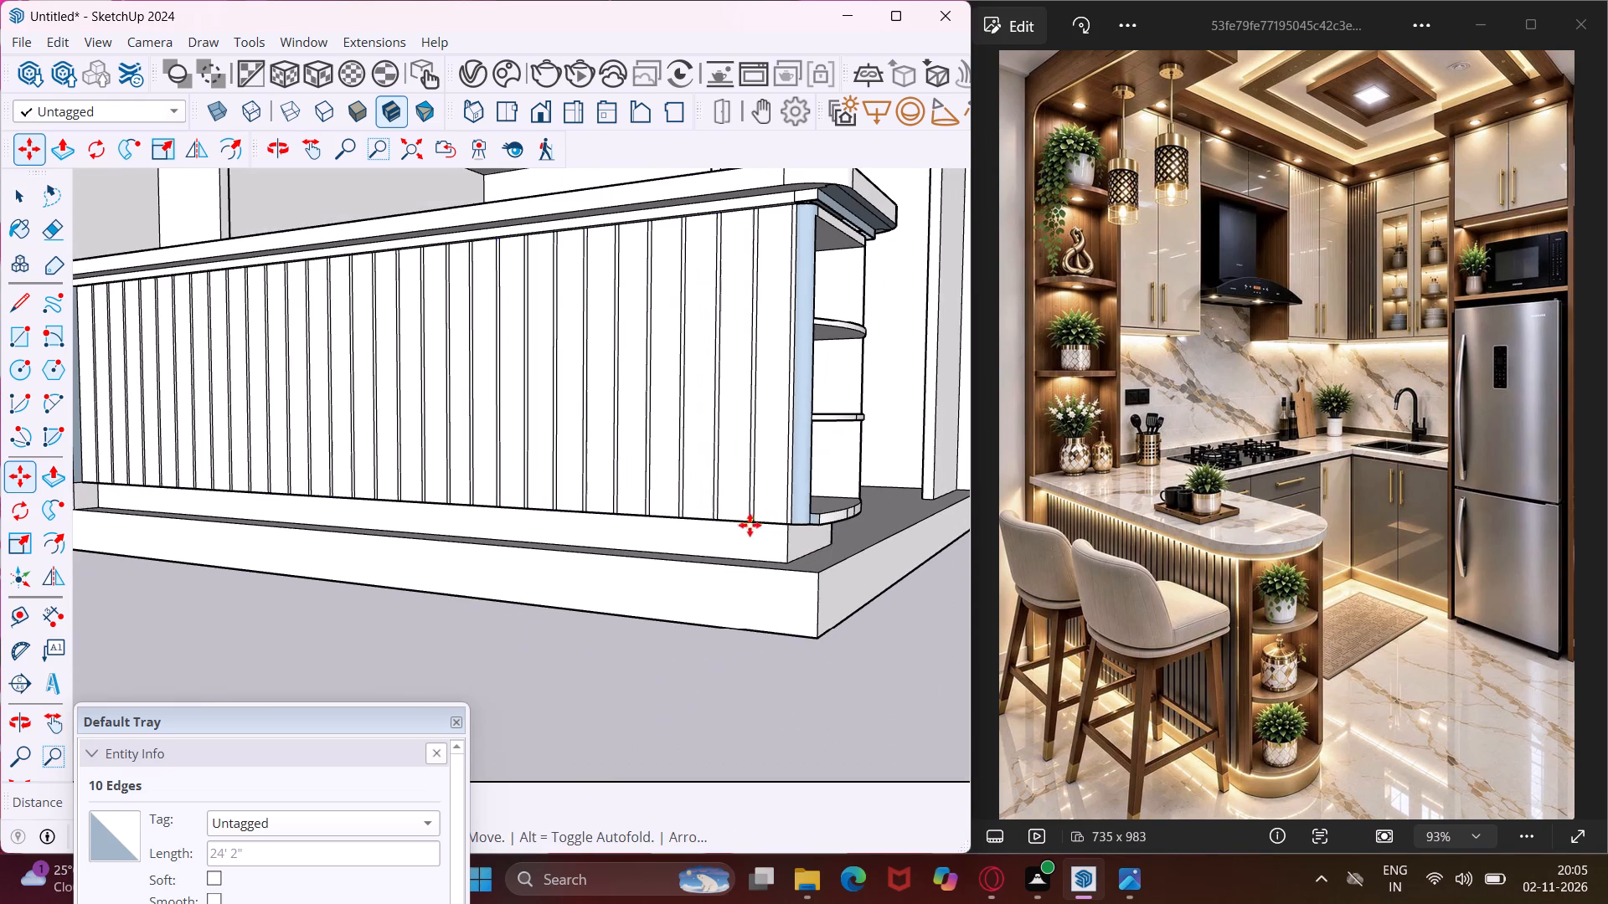
pyautogui.press('space')
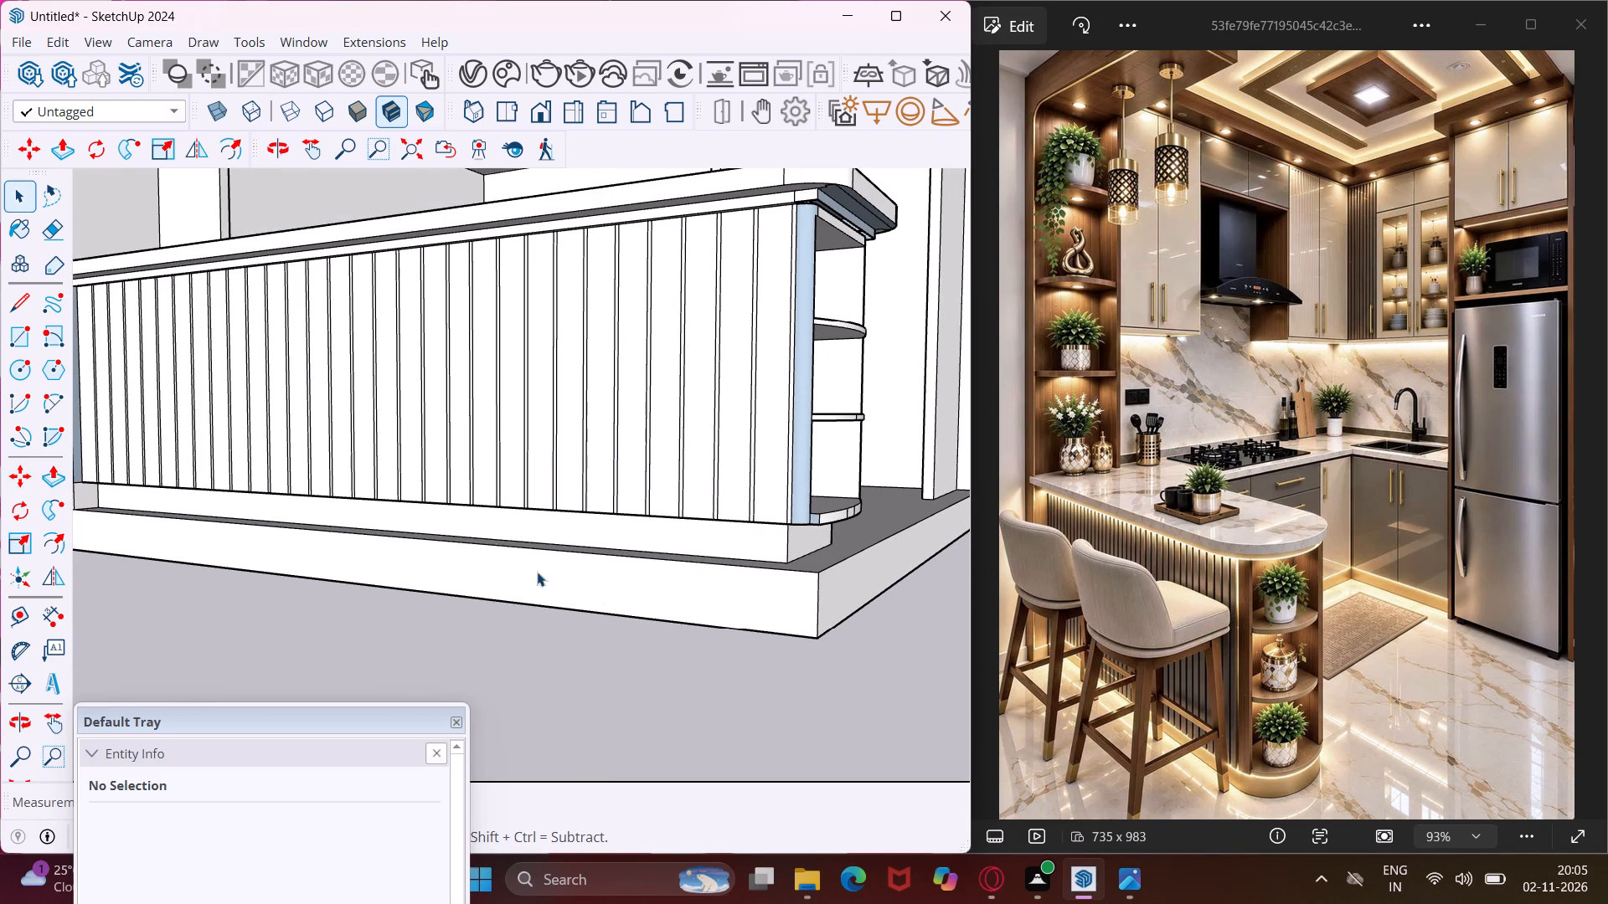
# Erase the stray edges crossing the peninsula's overhanging underside near its rounded corners, above the recessed base.
pyautogui.moveTo(400, 416); pyautogui.dragTo(729, 446, button='middle')
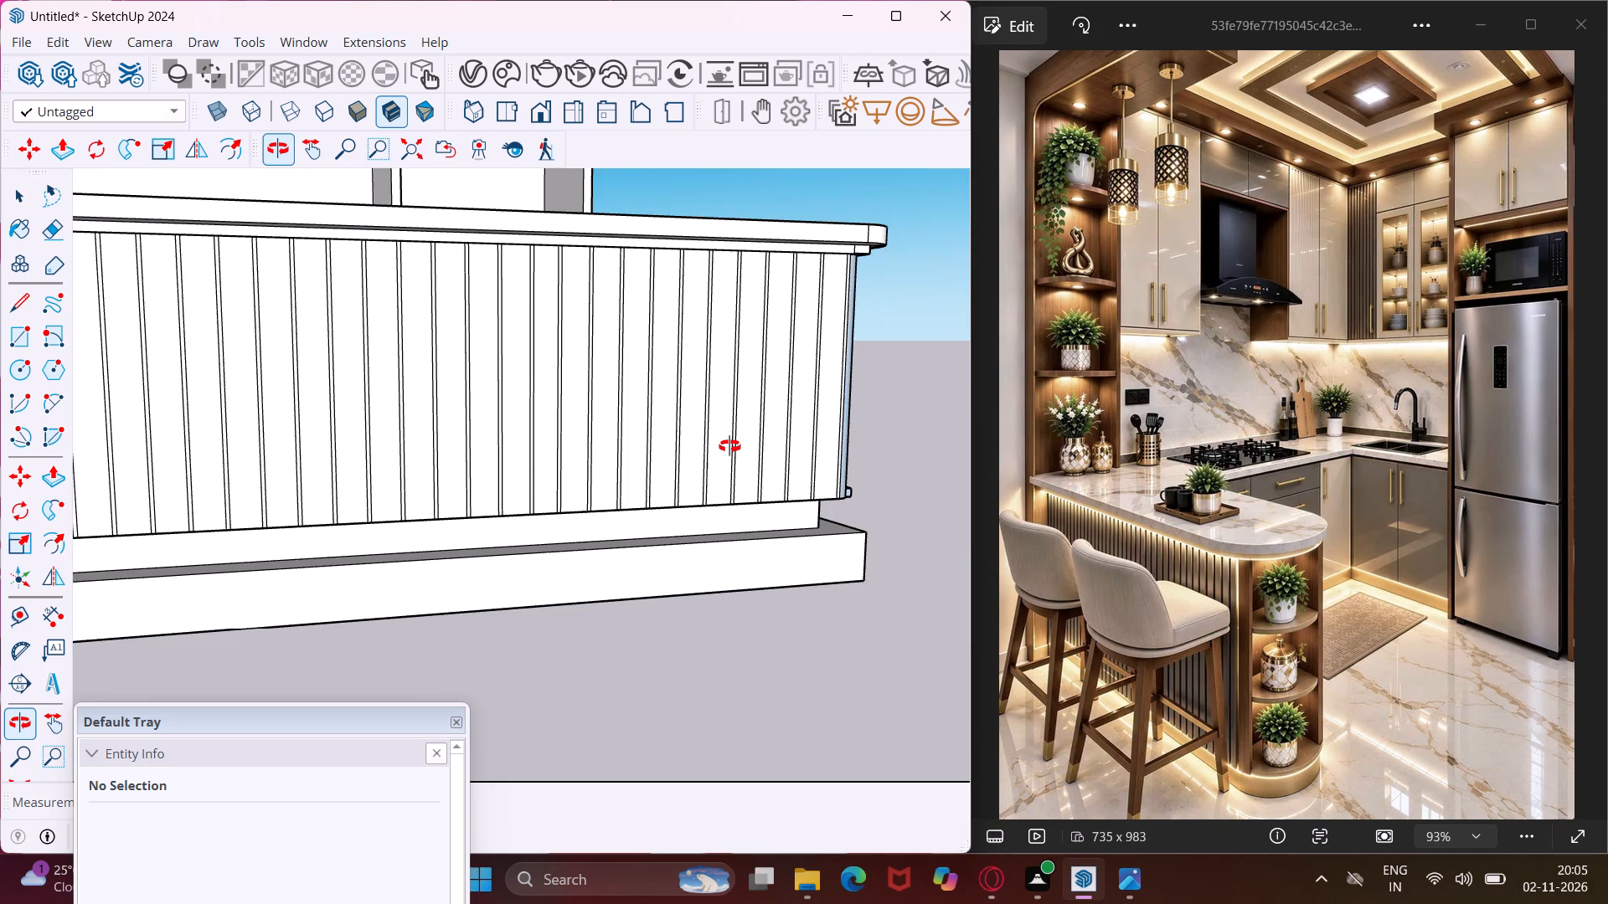
pyautogui.moveTo(729, 446); pyautogui.dragTo(756, 412, button='middle')
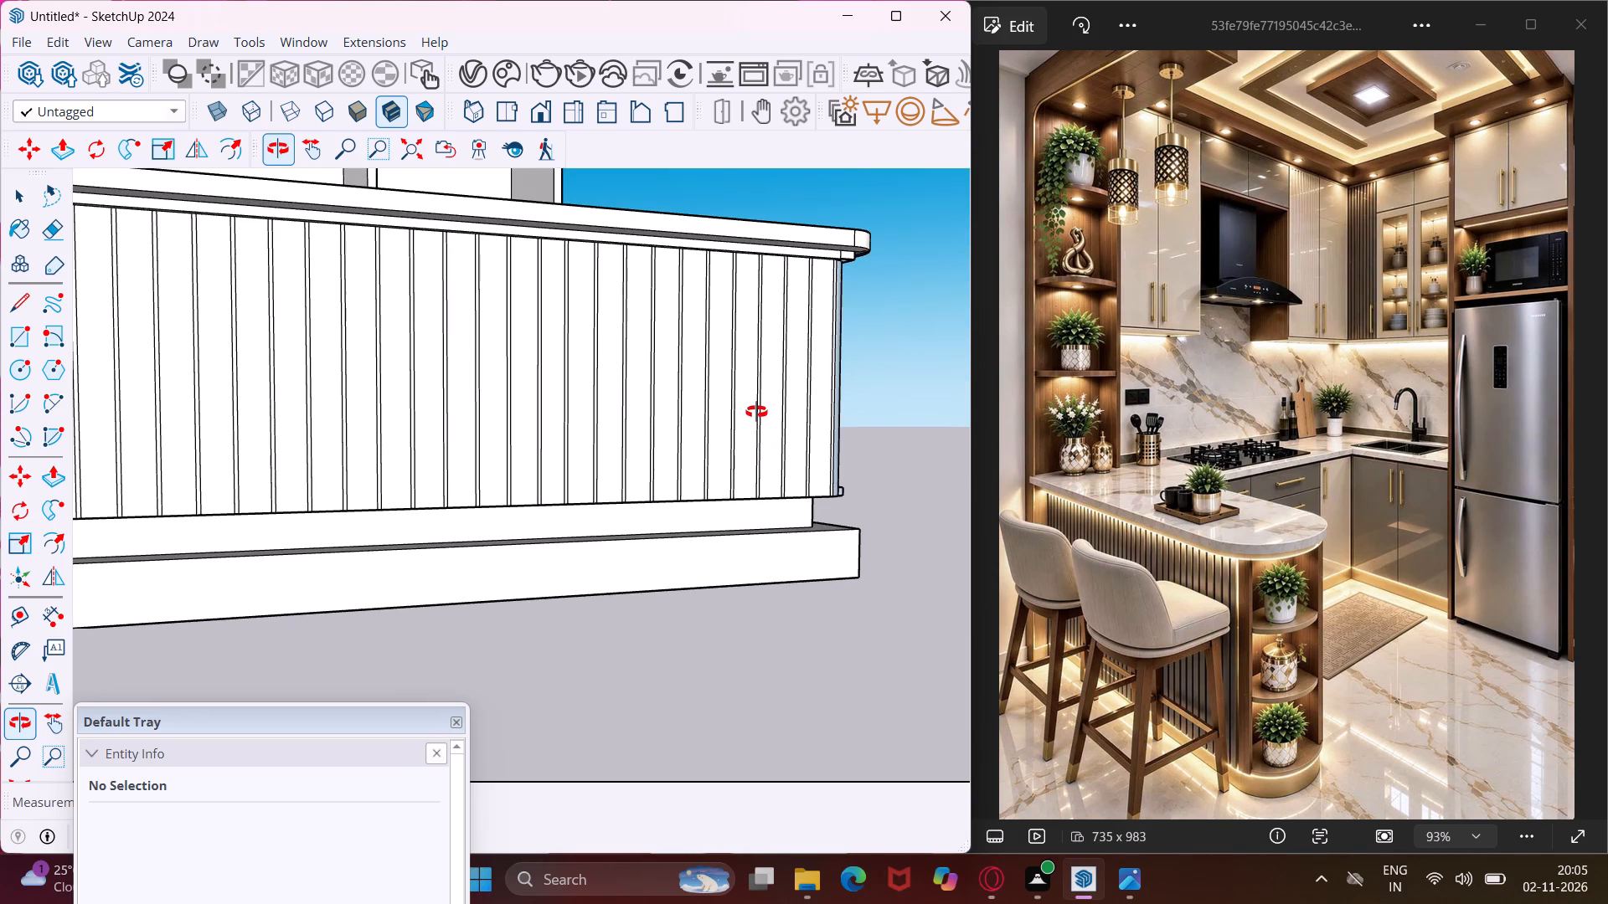
pyautogui.moveTo(756, 412); pyautogui.dragTo(411, 439, button='middle')
pyautogui.scroll(-1, 411, 439)
pyautogui.moveTo(722, 571); pyautogui.dragTo(610, 526, button='middle')
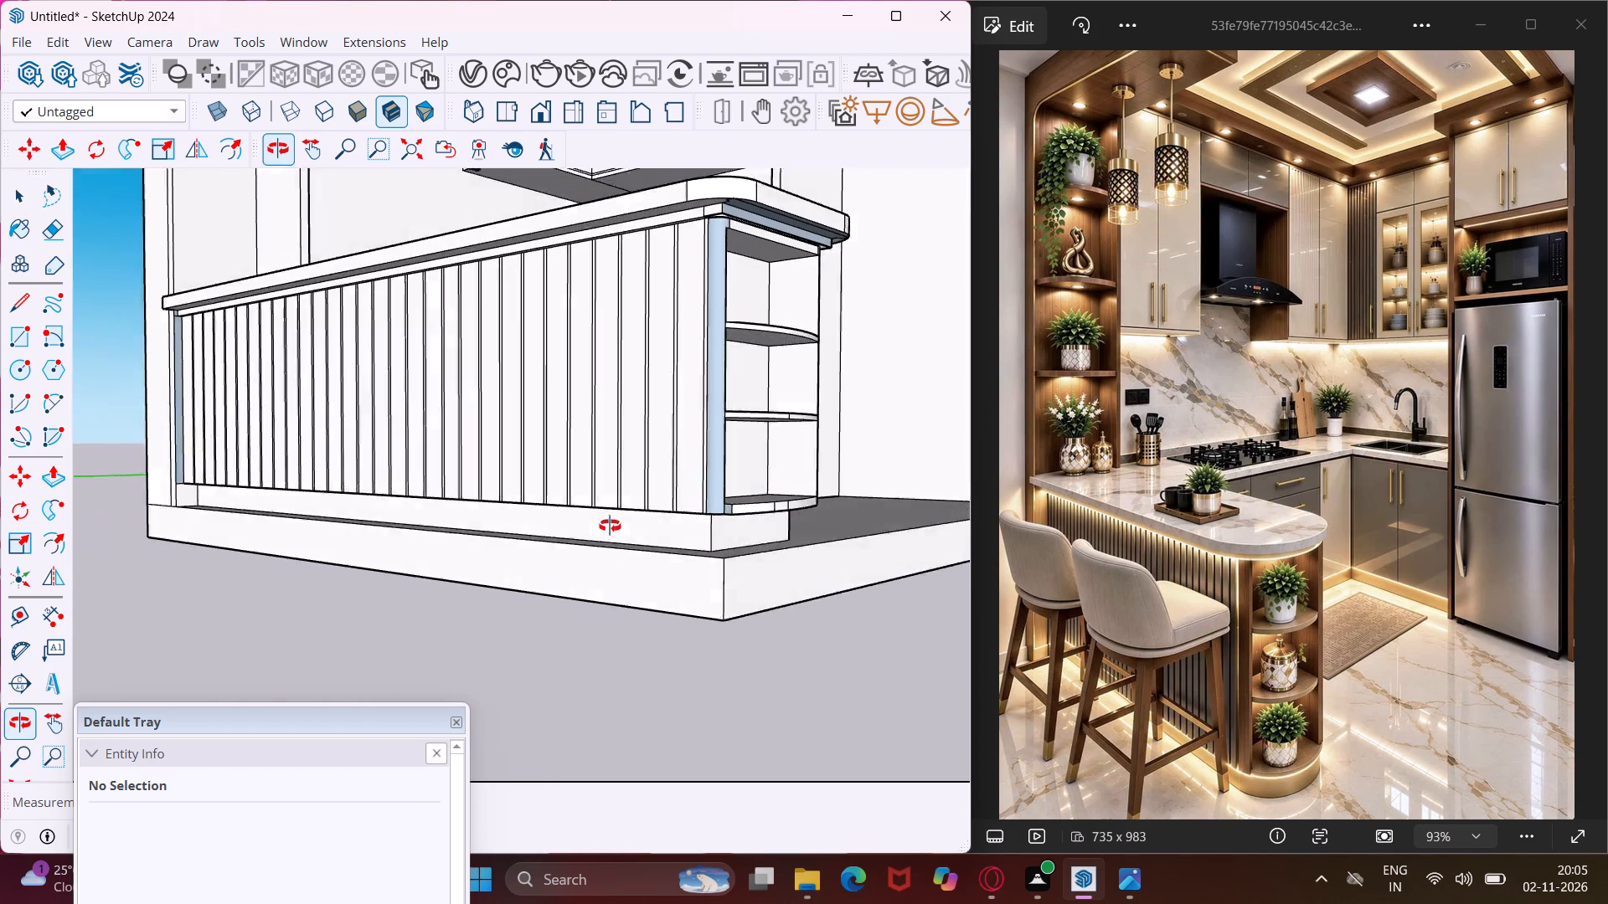
pyautogui.moveTo(610, 526); pyautogui.dragTo(555, 486, button='middle')
pyautogui.scroll(12, 642, 505)
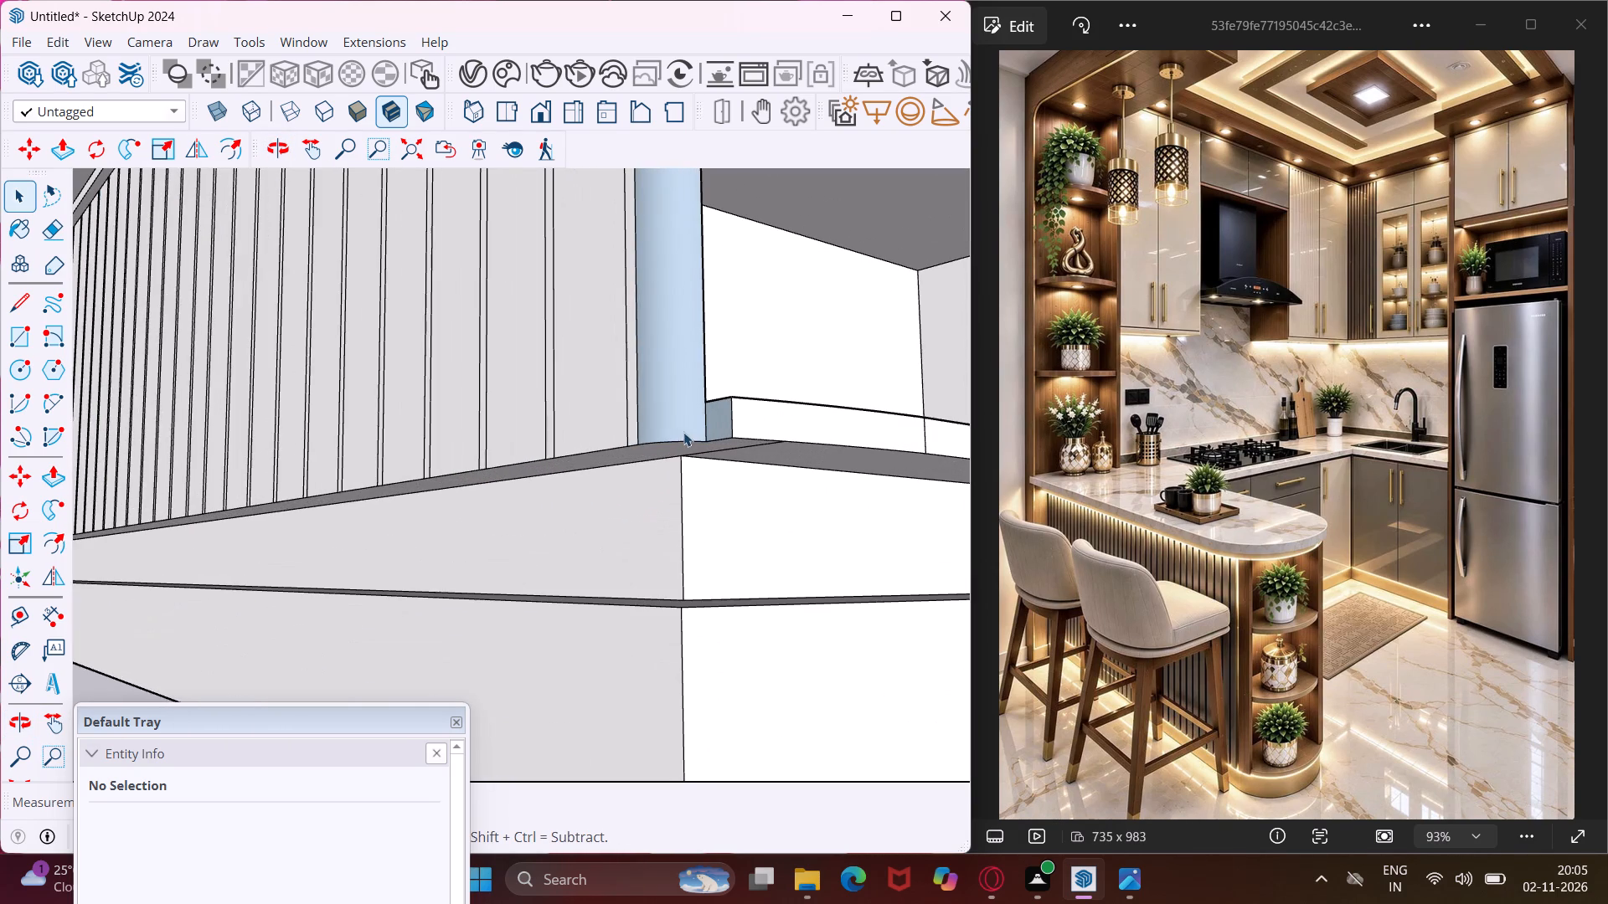
pyautogui.moveTo(788, 460); pyautogui.dragTo(732, 391, button='middle')
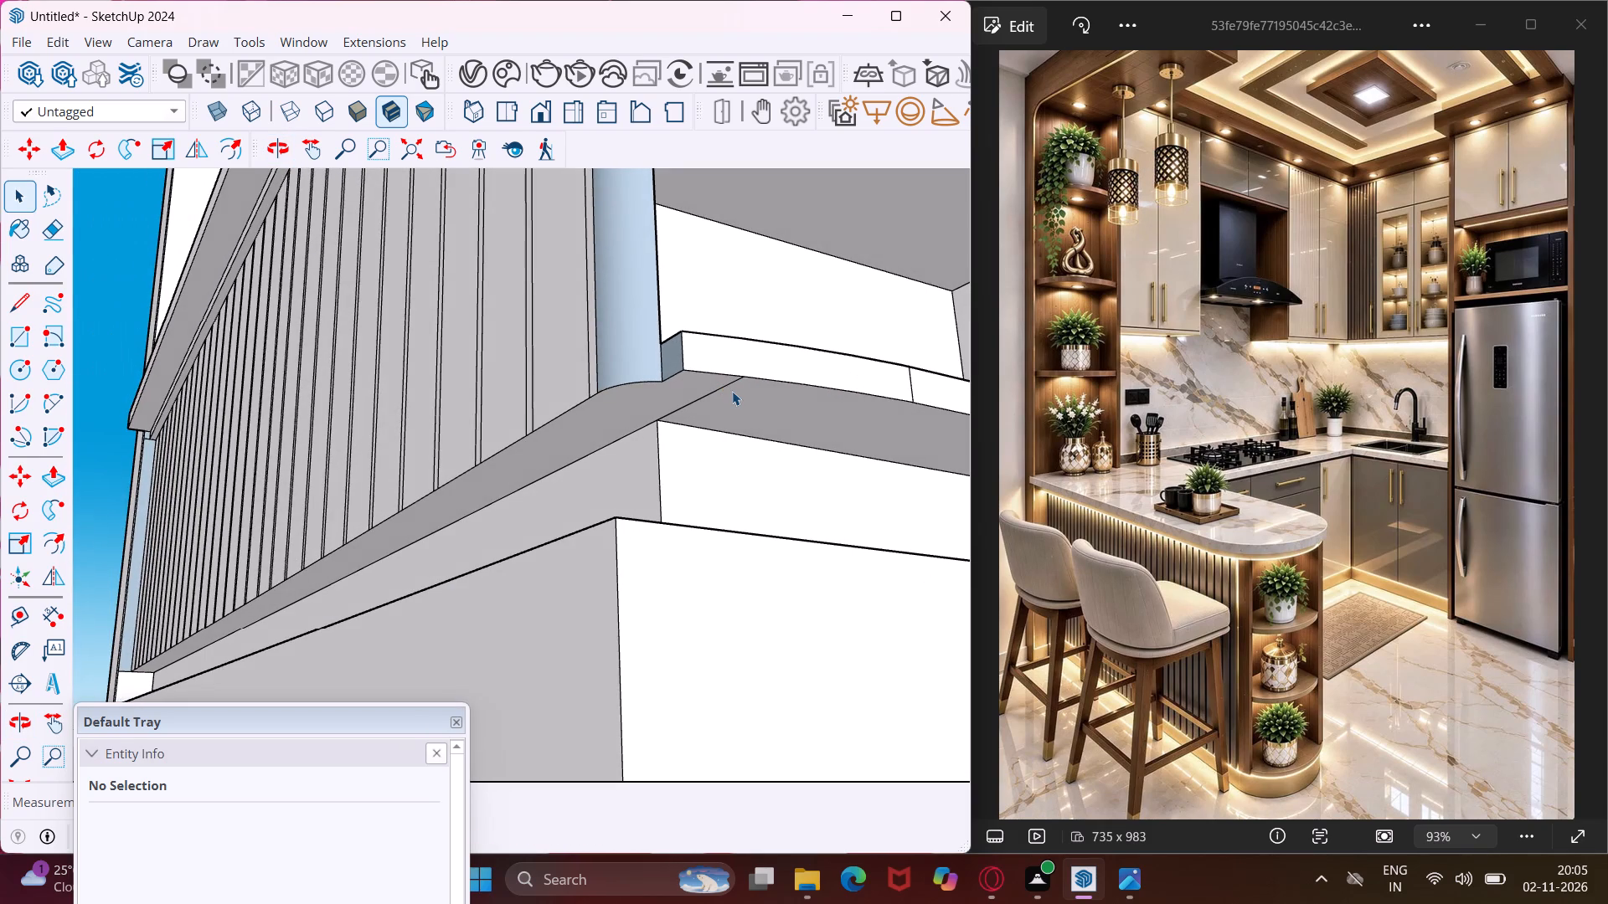
pyautogui.press('e')
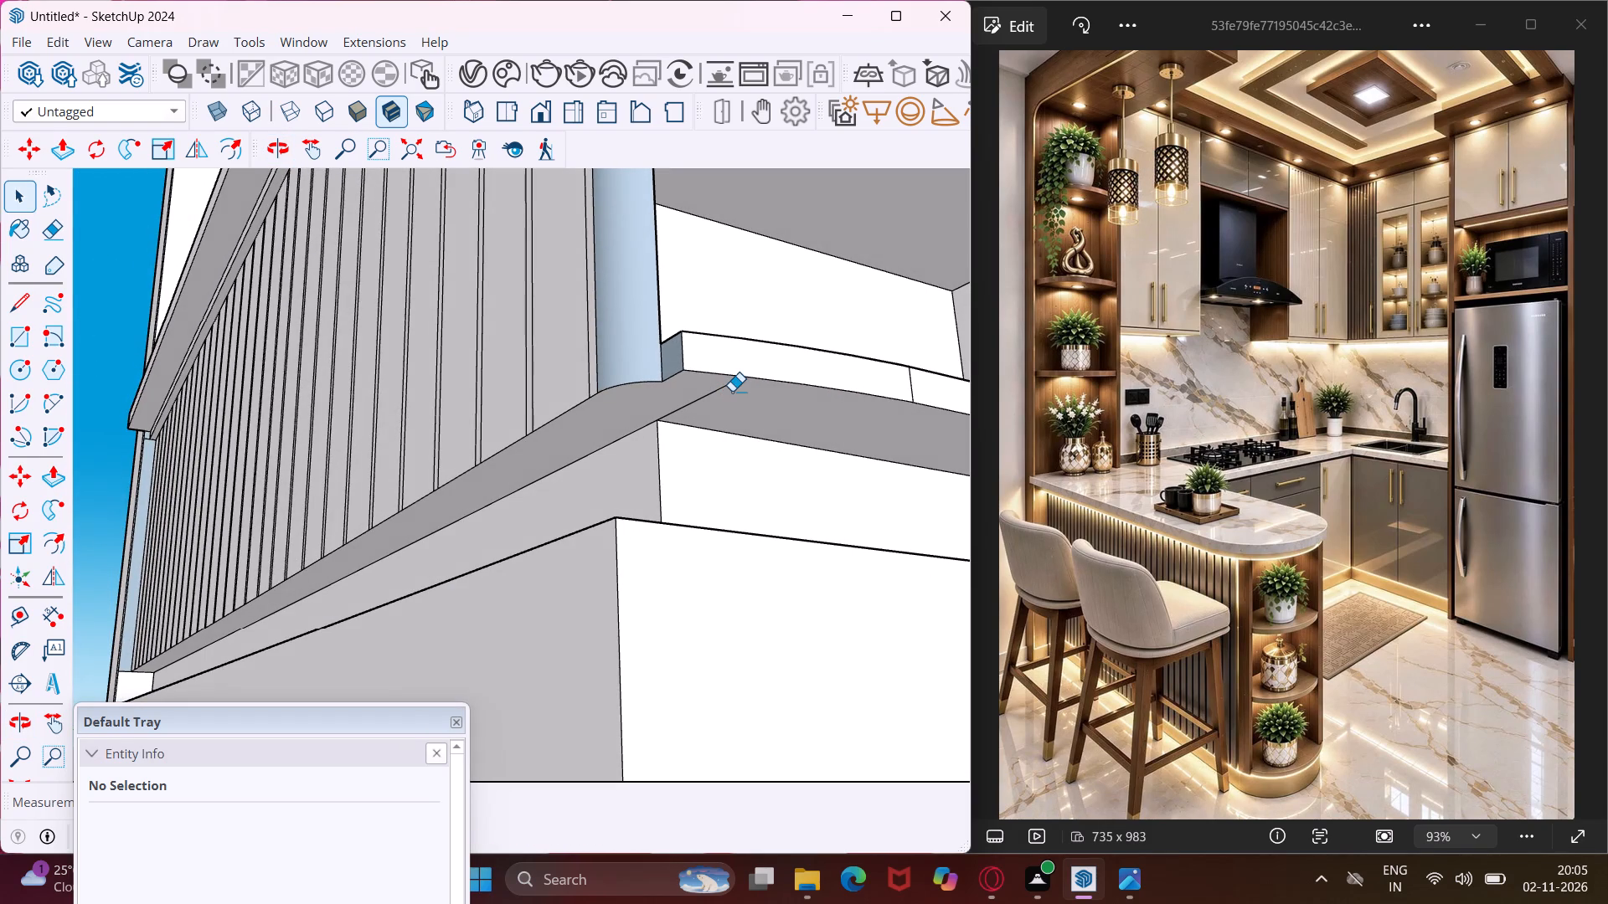
pyautogui.click(724, 392)
pyautogui.scroll(-5, 576, 424)
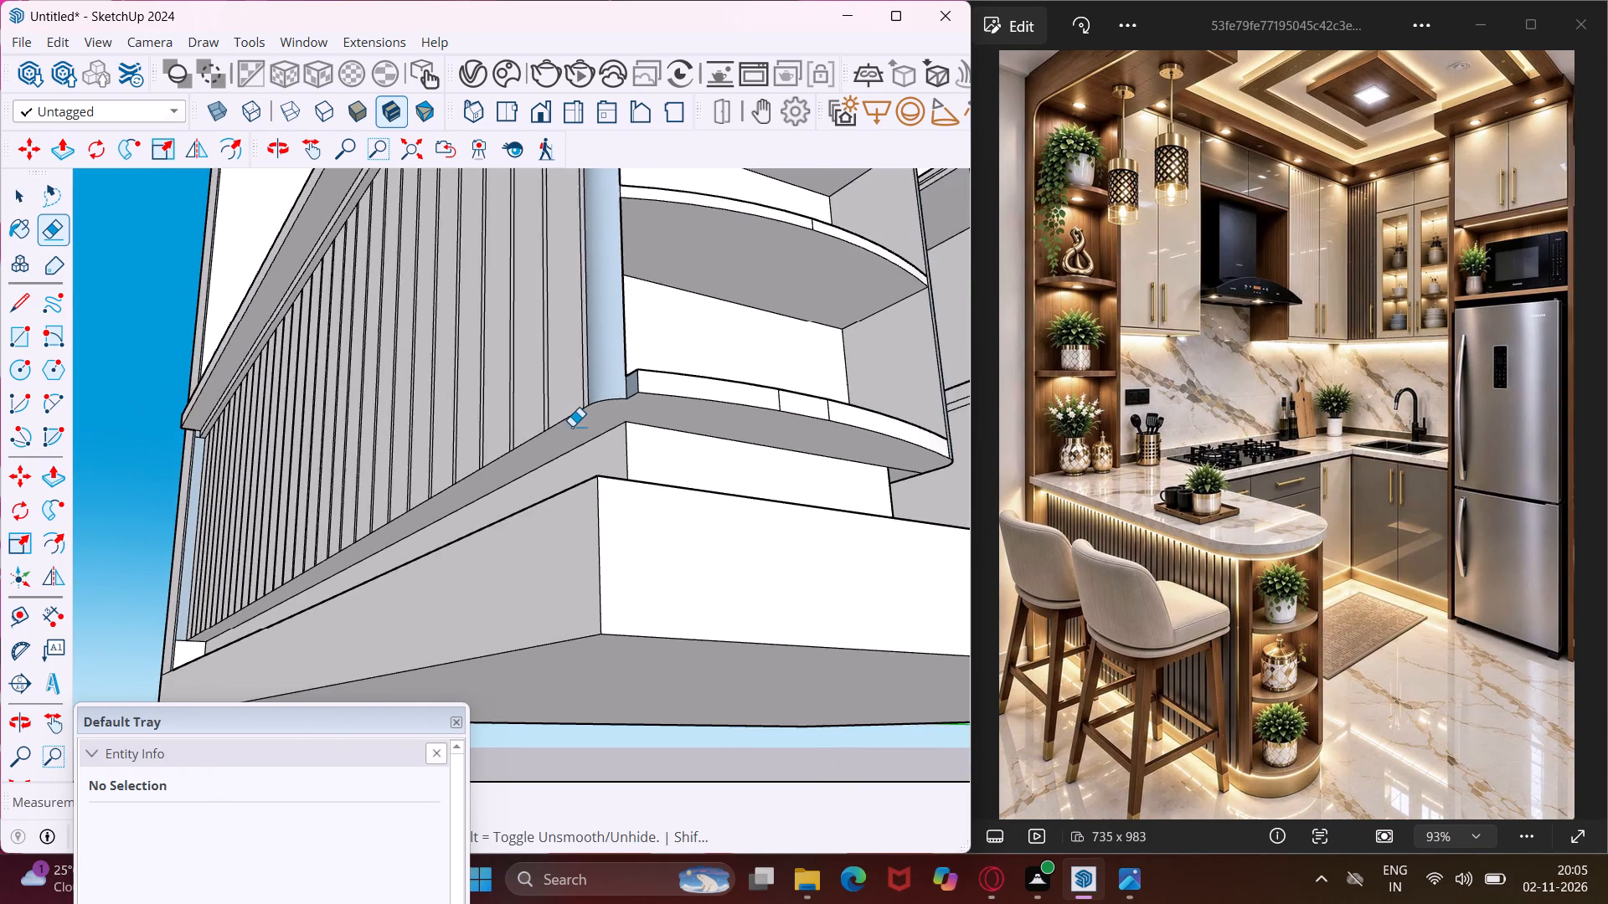
pyautogui.scroll(-3, 572, 426)
pyautogui.moveTo(827, 459); pyautogui.dragTo(626, 427, button='middle')
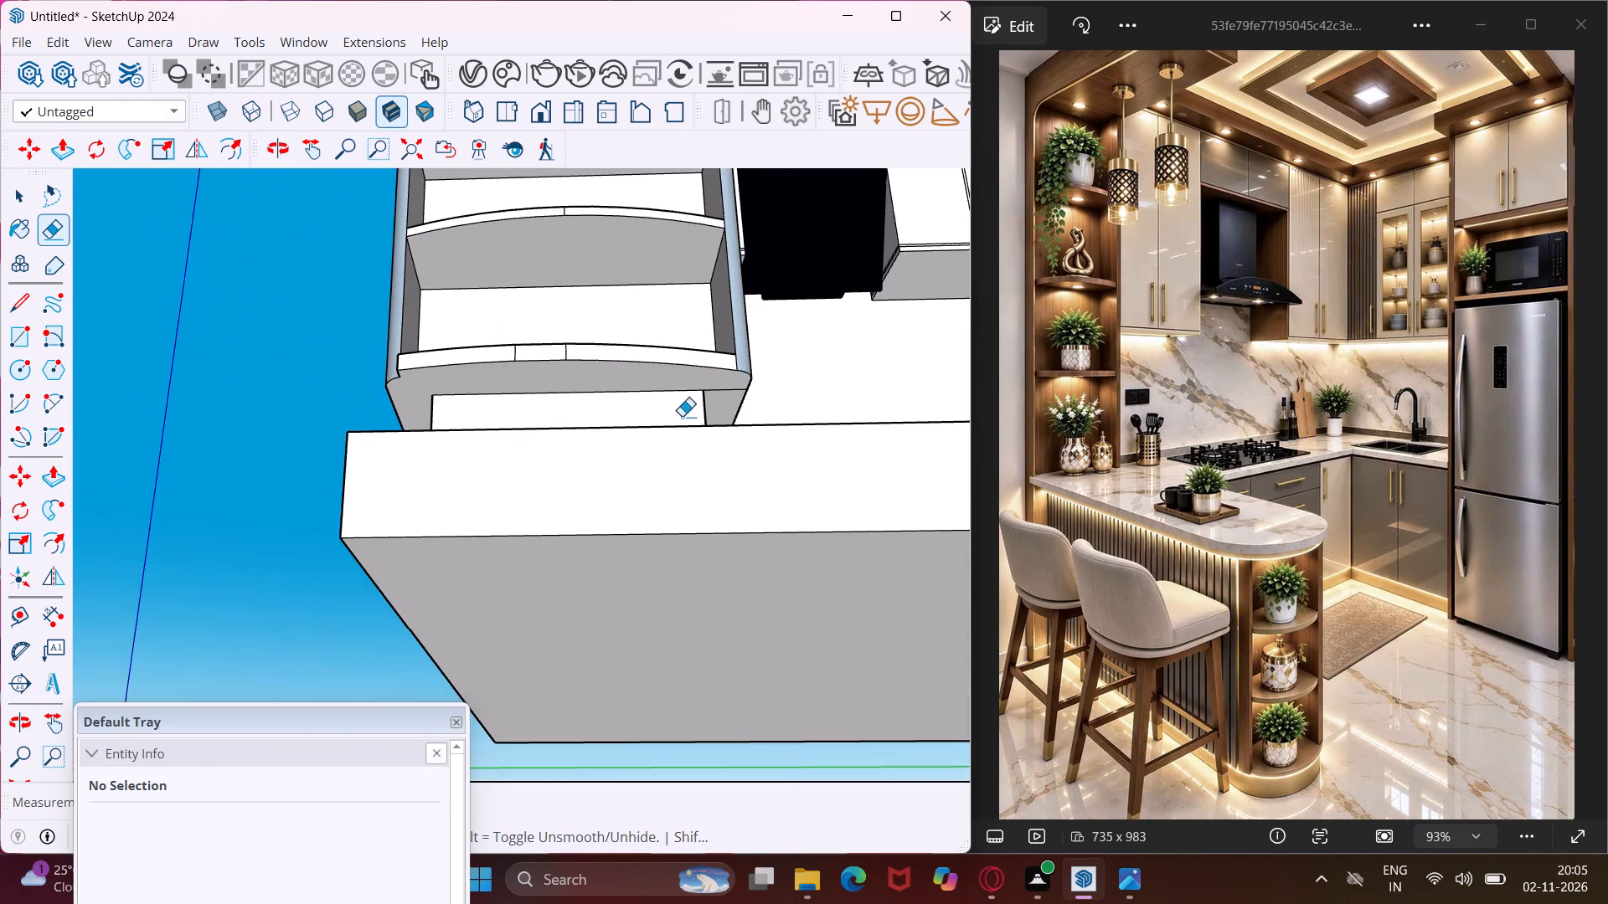
pyautogui.scroll(8, 704, 403)
pyautogui.click(729, 387)
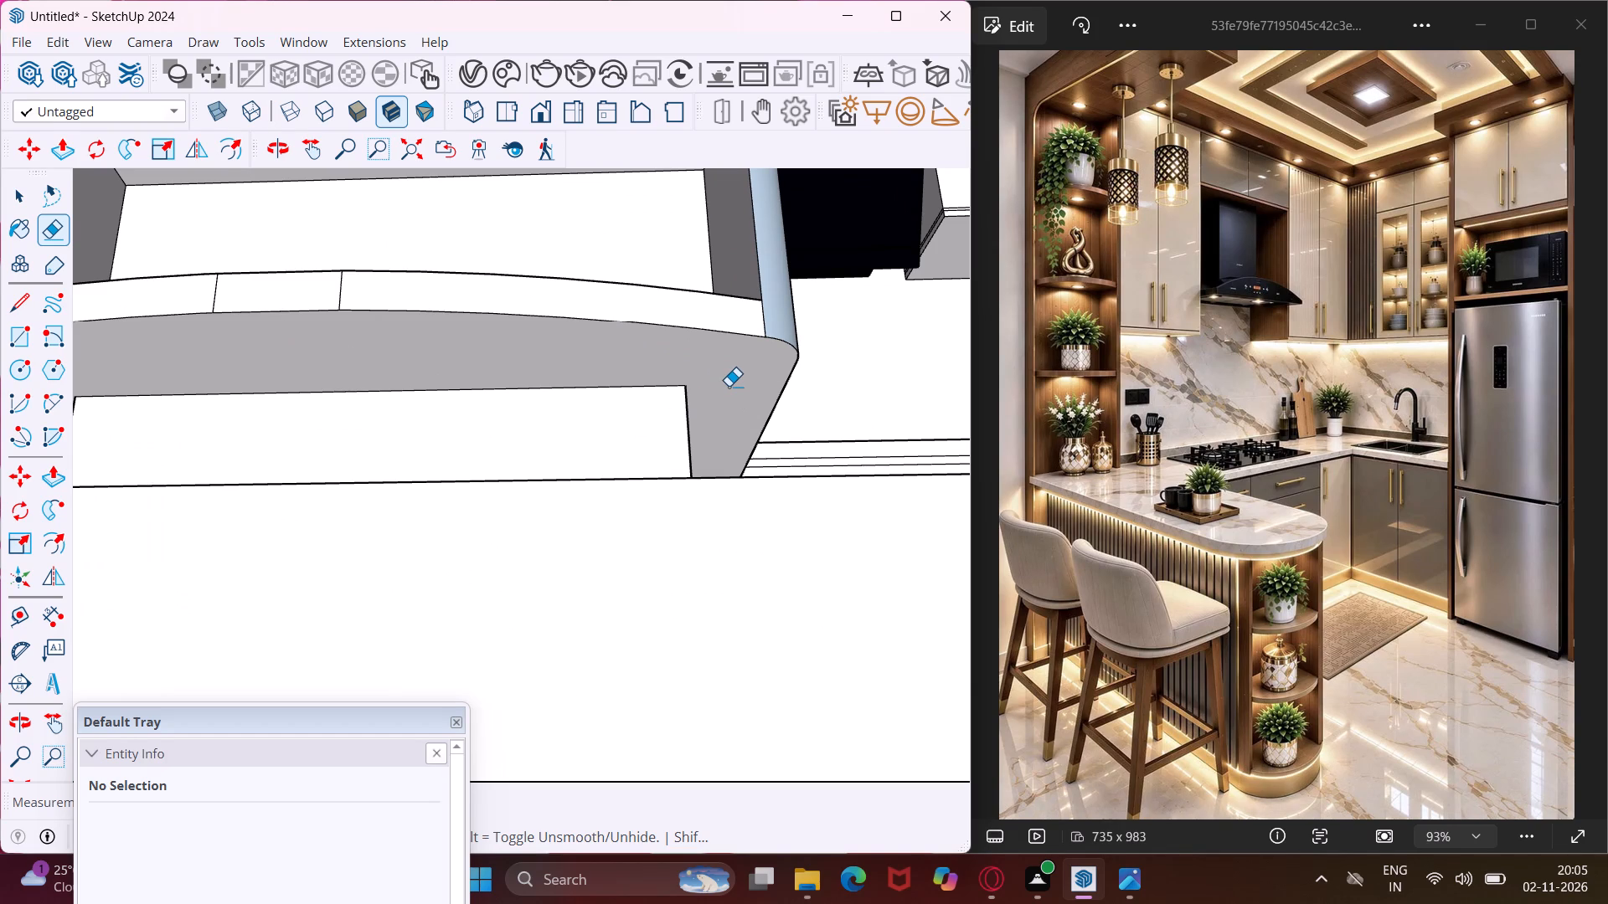
# Offset the outline of the peninsula's overhanging underside face inward by a small distance.
pyautogui.press('p')
pyautogui.press('Escape')
pyautogui.press('space')
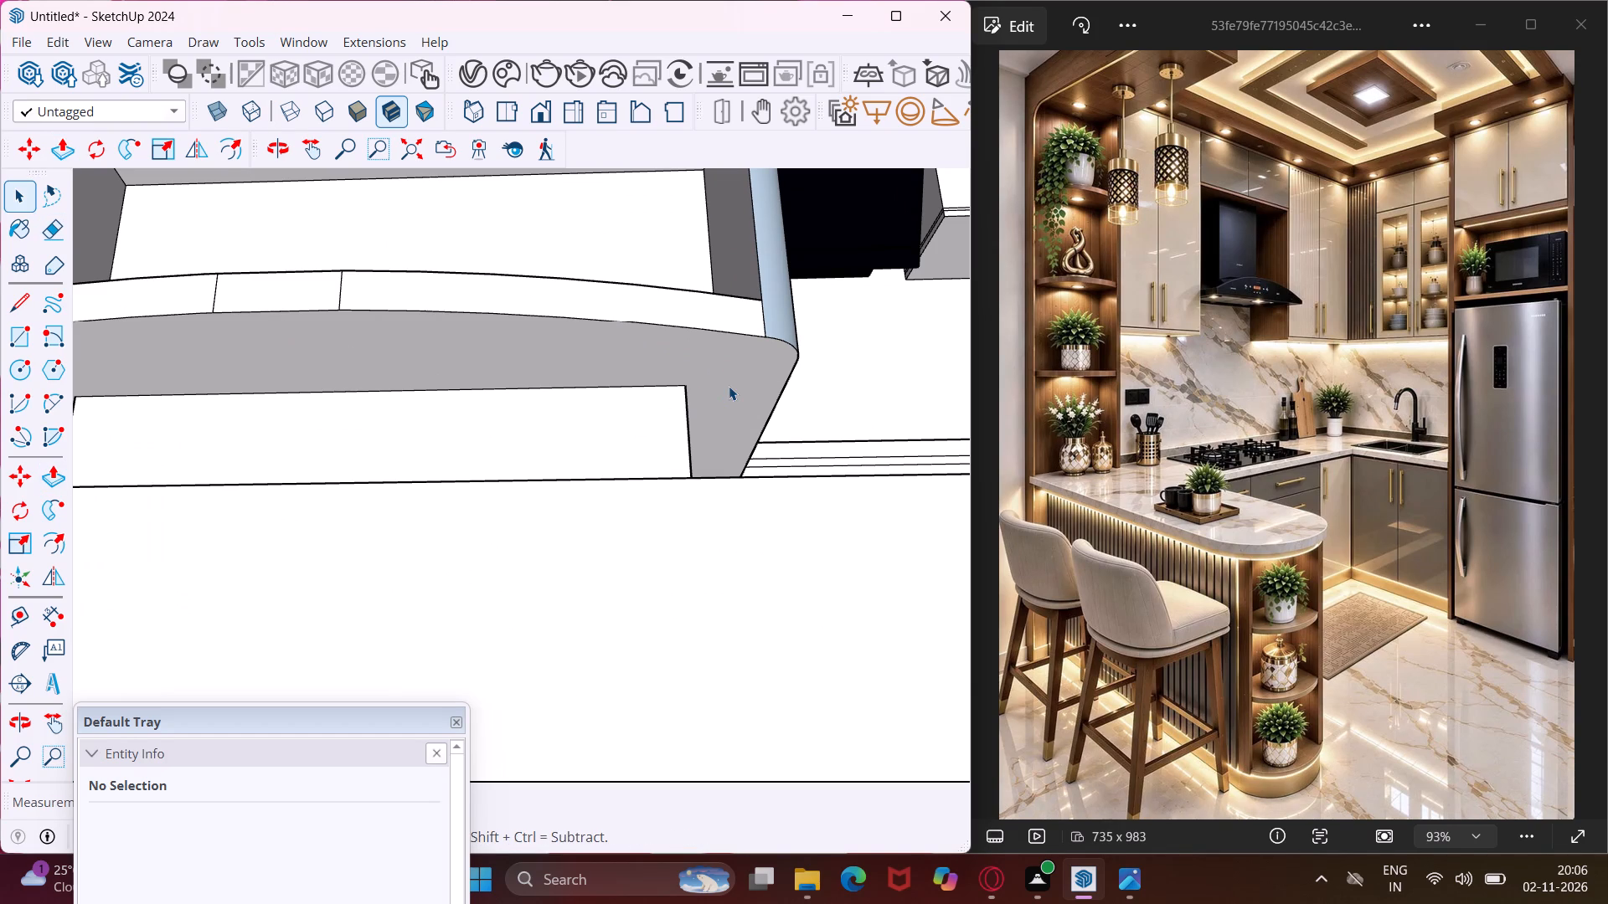
pyautogui.click(729, 386)
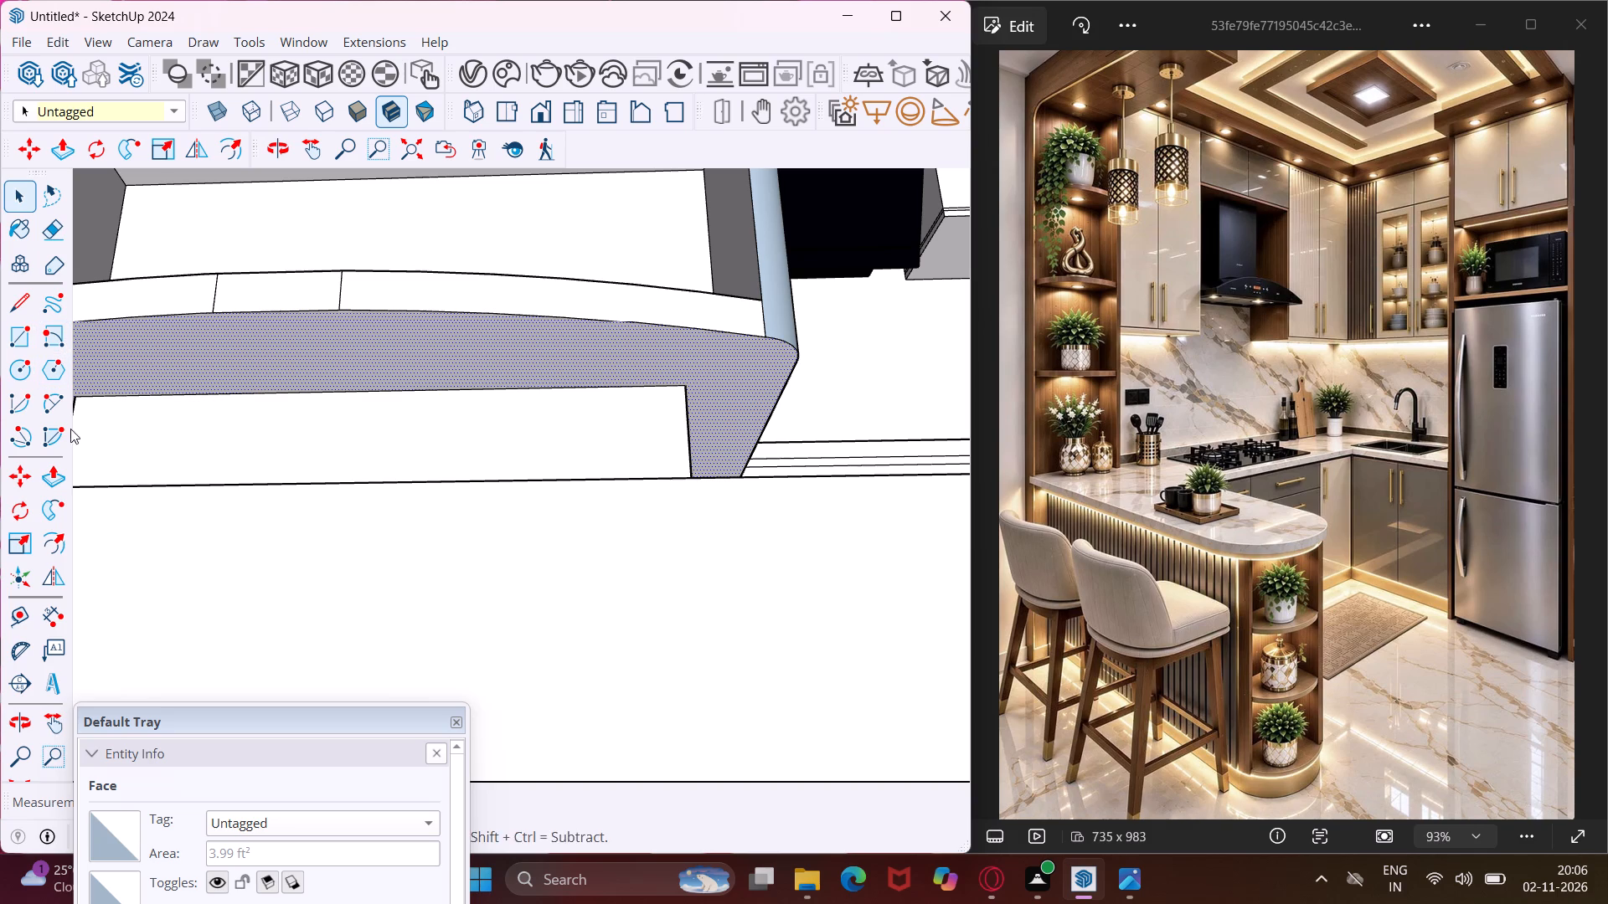
pyautogui.click(64, 549)
pyautogui.click(385, 313)
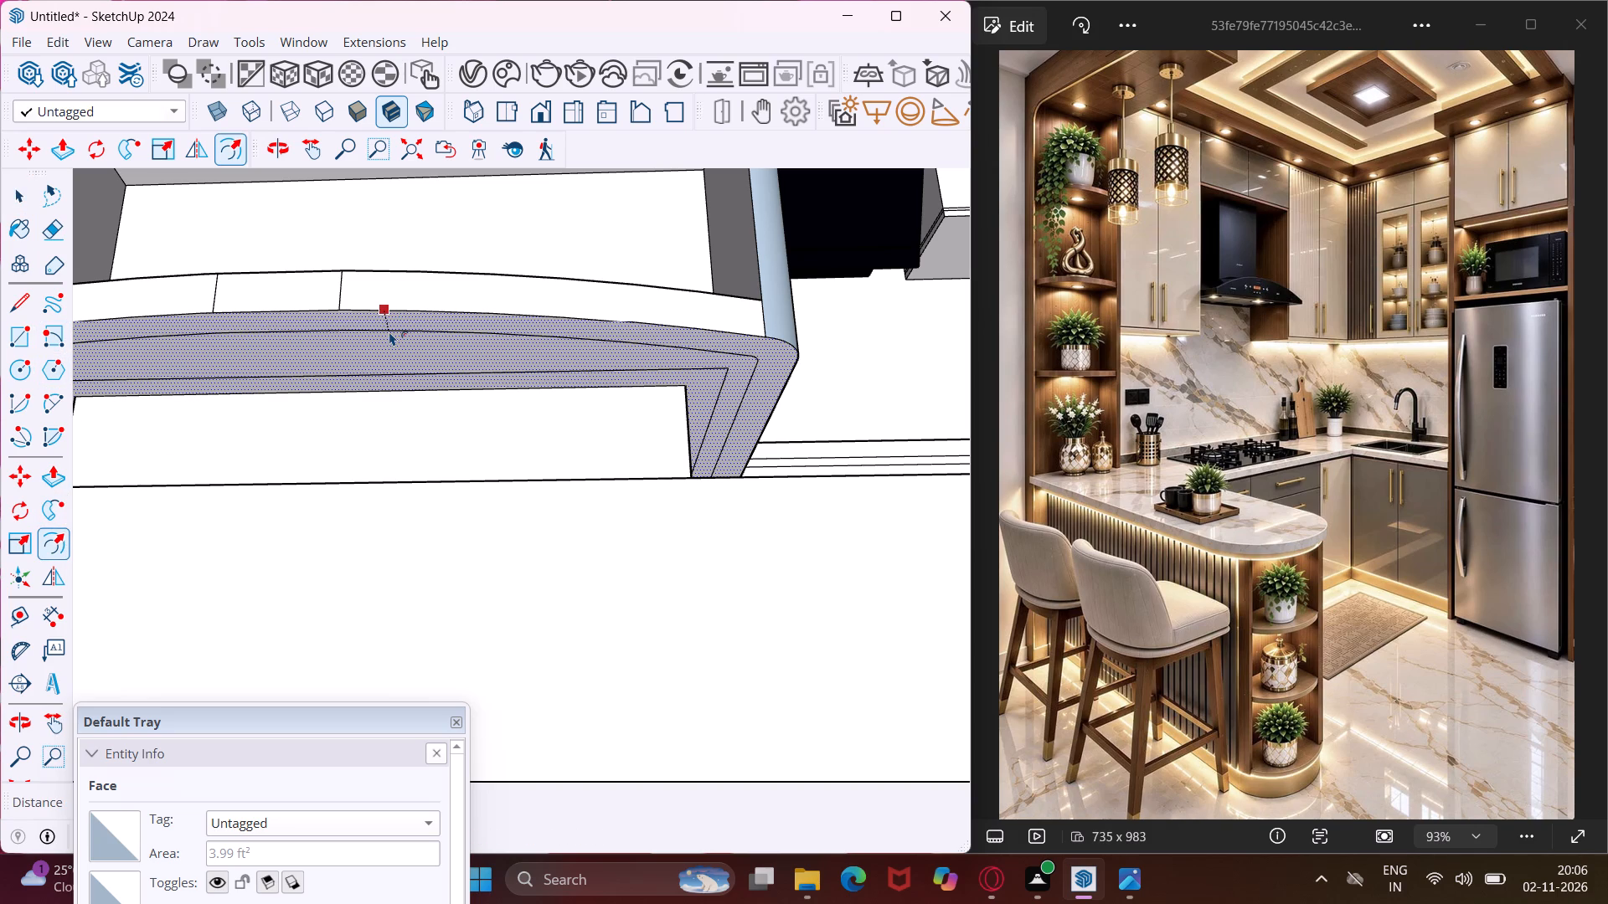
pyautogui.click(389, 331)
pyautogui.press('Escape')
pyautogui.press('space')
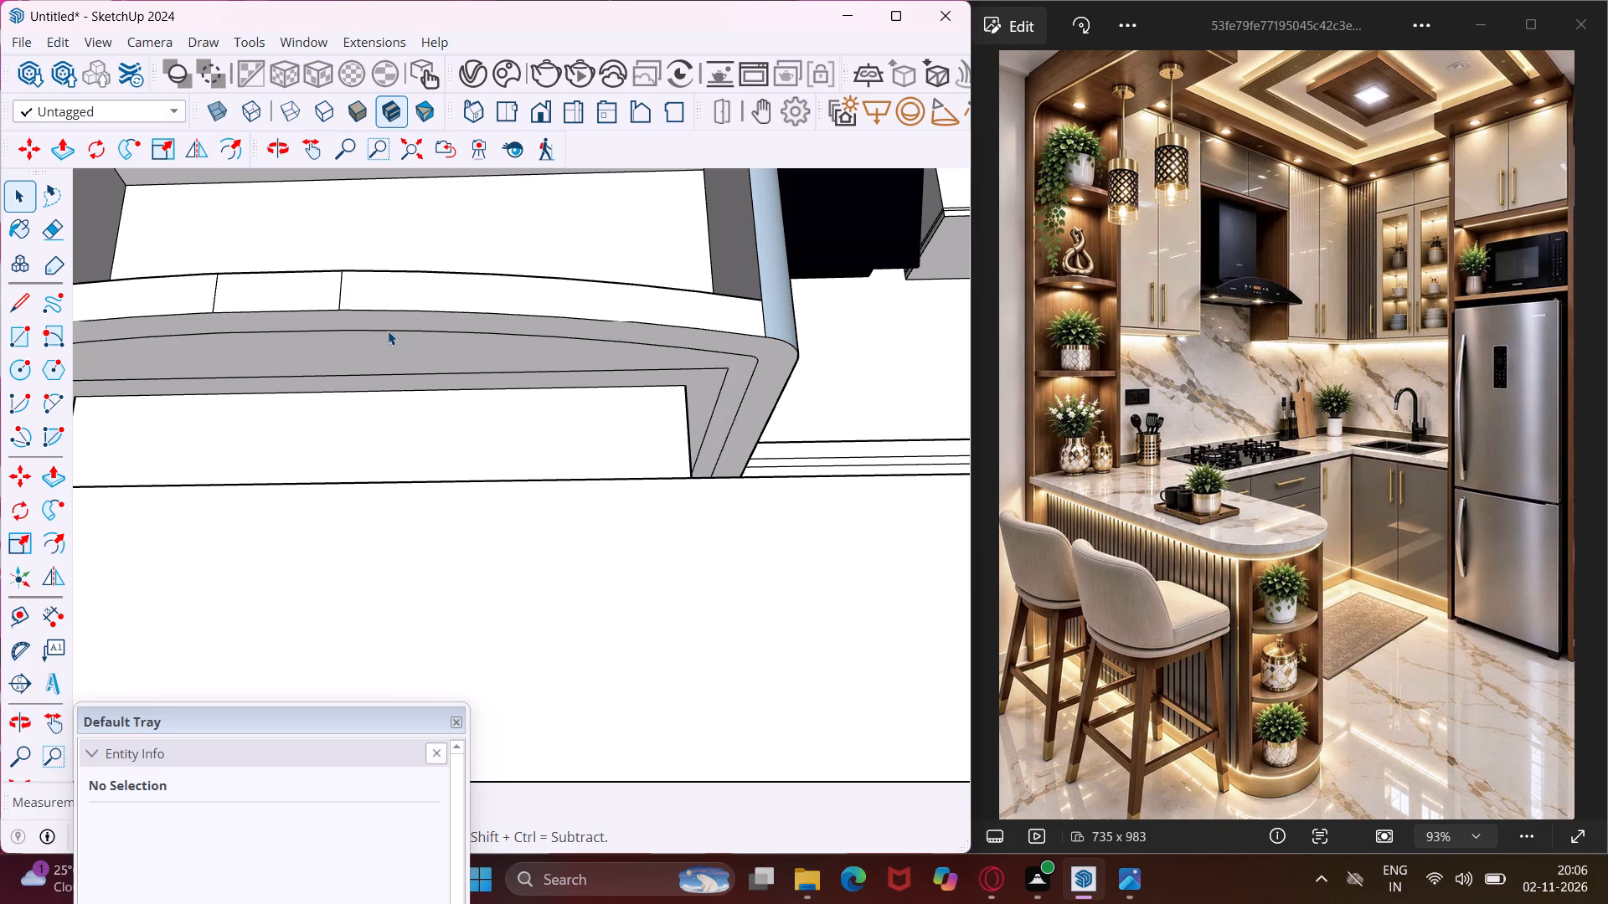
# Extend the offset outline's edge nearest the recessed base to the diagonal edge crossing the underside on the peninsula's kitchen side.
pyautogui.scroll(-9, 500, 330)
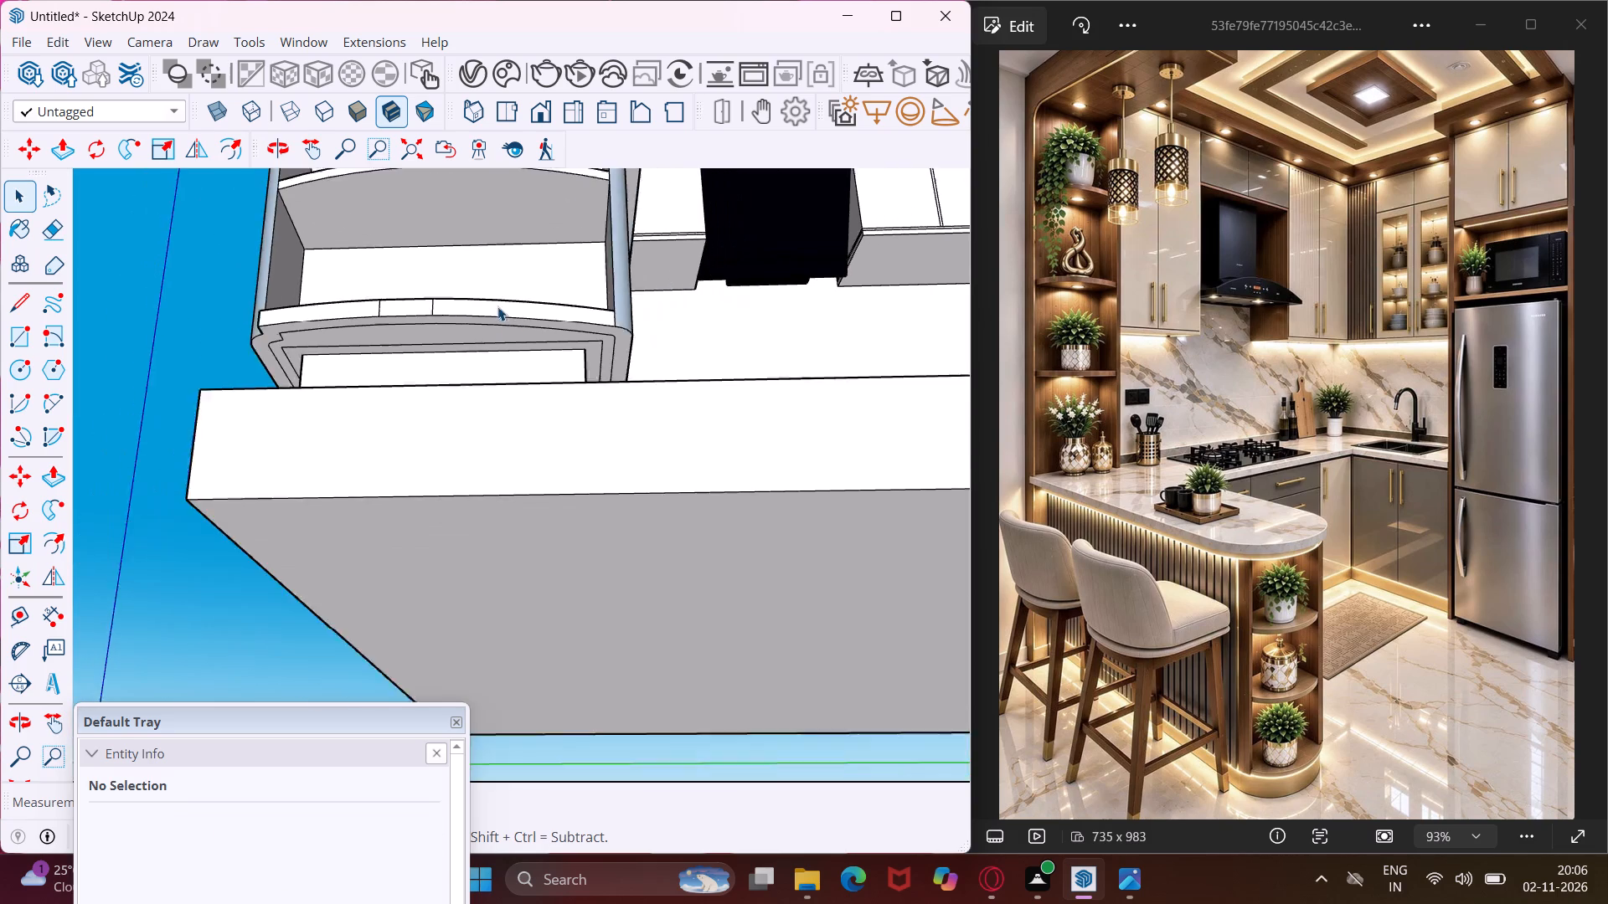
pyautogui.scroll(-2, 497, 306)
pyautogui.moveTo(531, 336); pyautogui.dragTo(540, 500, button='middle')
pyautogui.scroll(9, 646, 442)
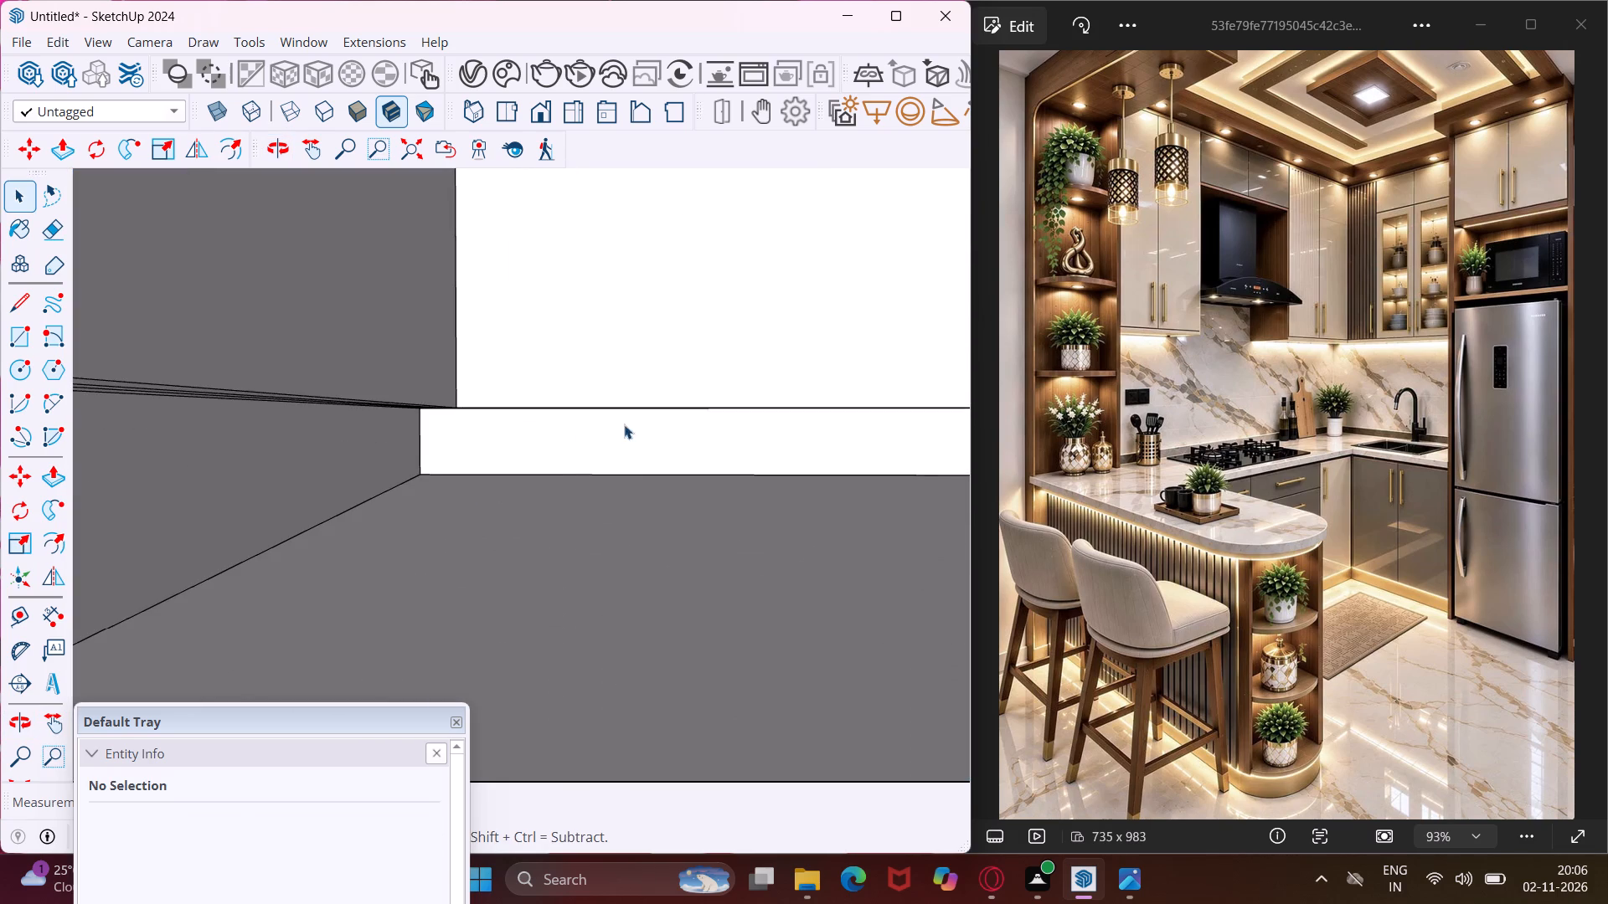
pyautogui.scroll(1, 525, 426)
pyautogui.middleClick(518, 416)
pyautogui.scroll(2, 444, 403)
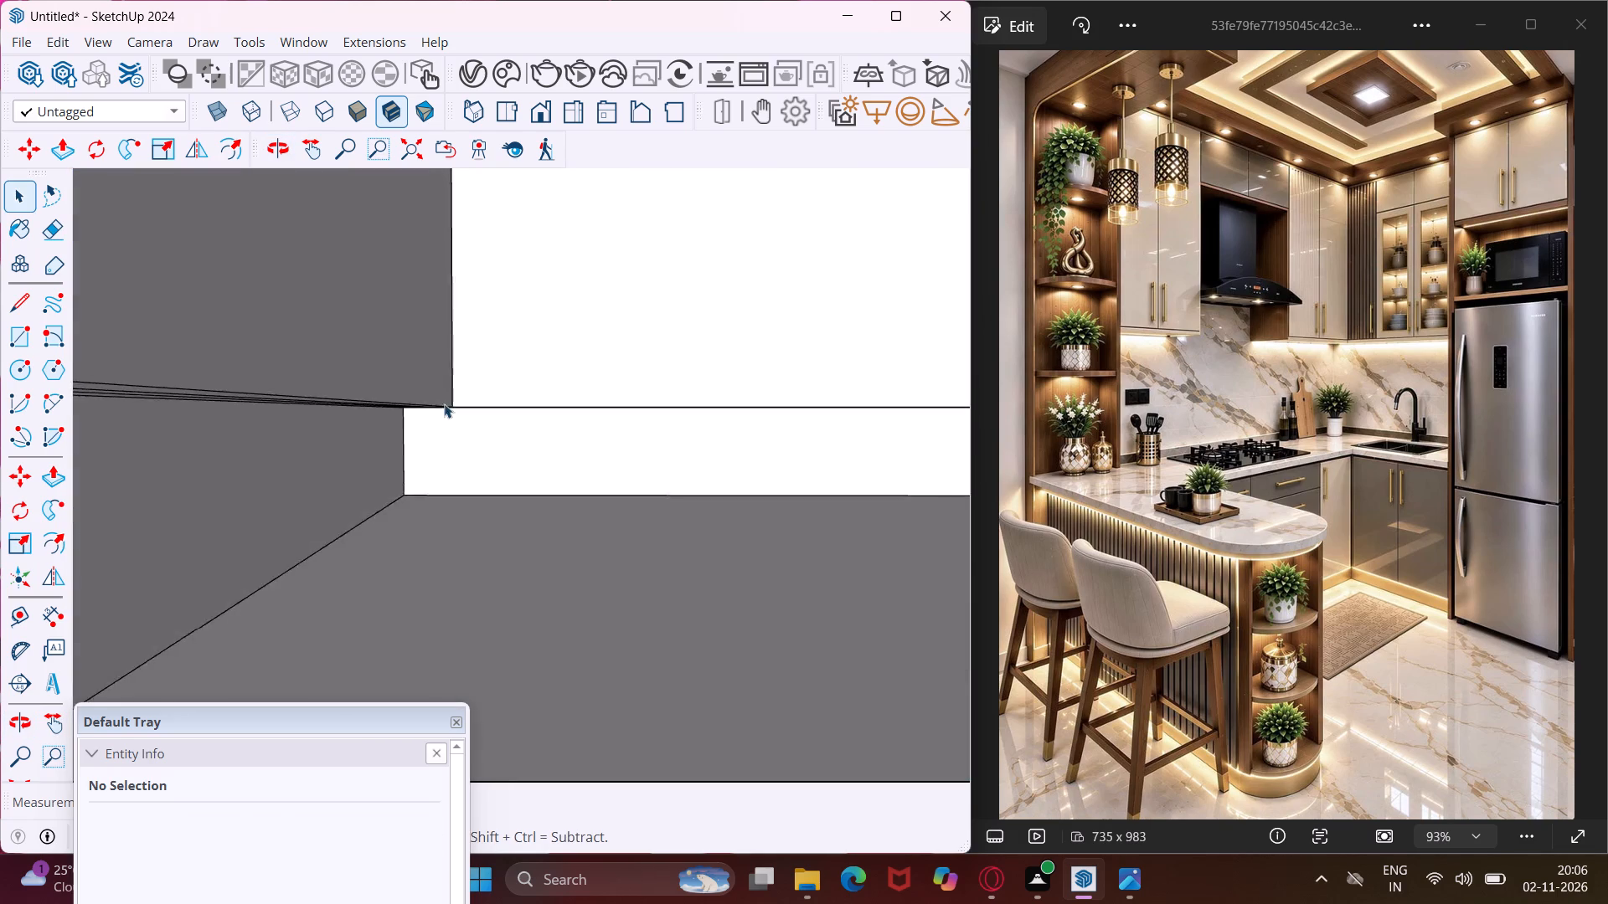
pyautogui.scroll(7, 444, 403)
pyautogui.moveTo(456, 413); pyautogui.dragTo(461, 367, button='middle')
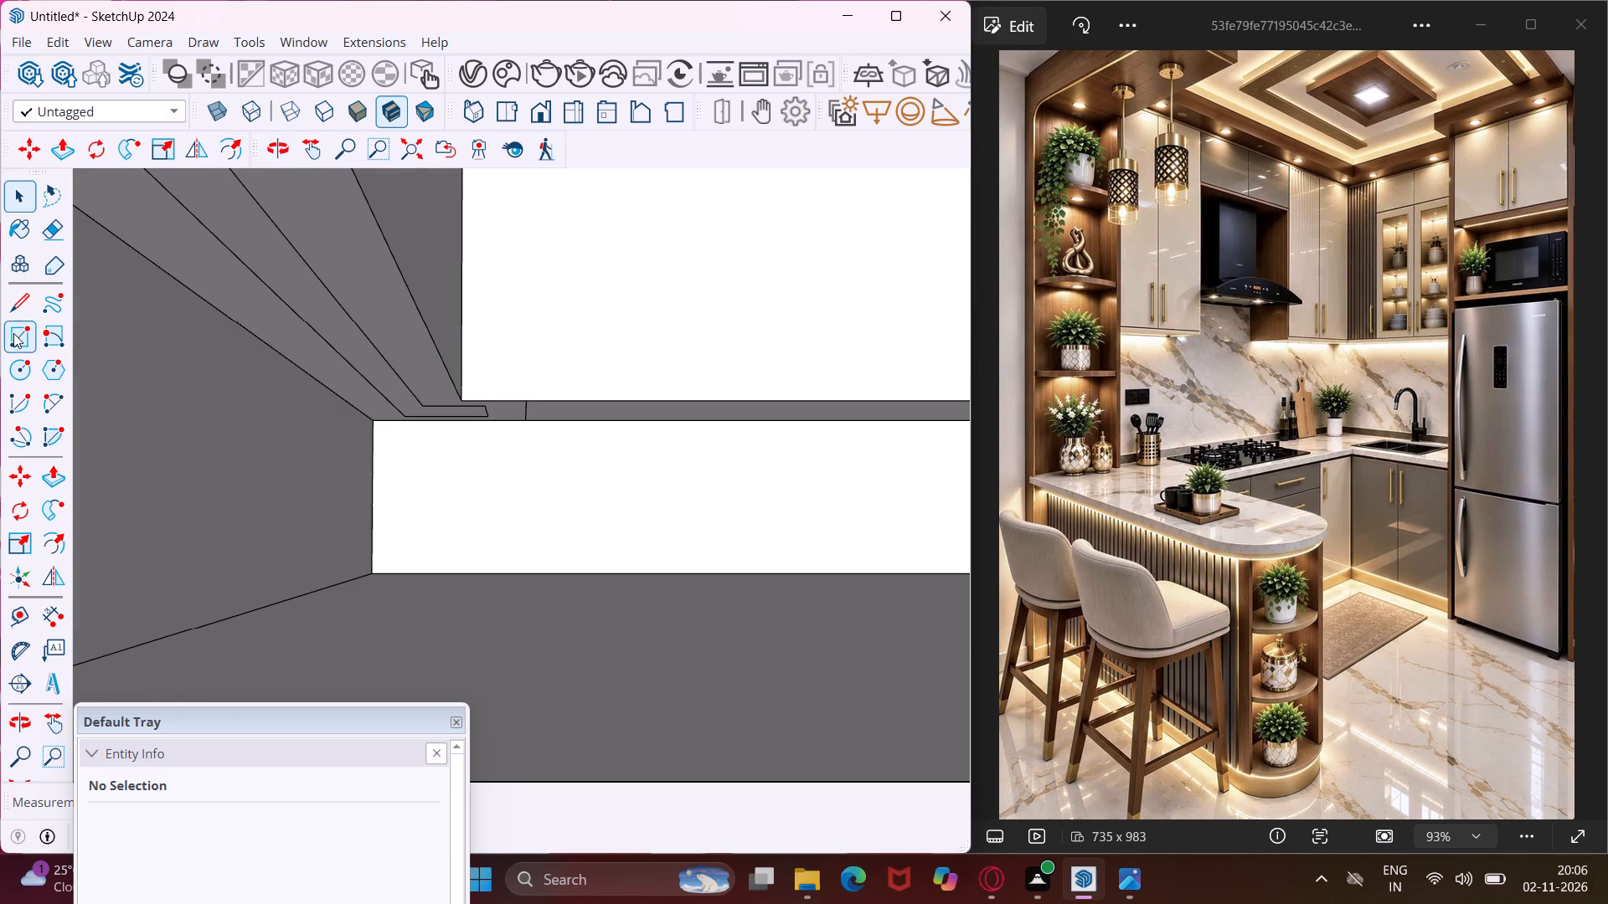
pyautogui.click(10, 310)
pyautogui.scroll(7, 417, 406)
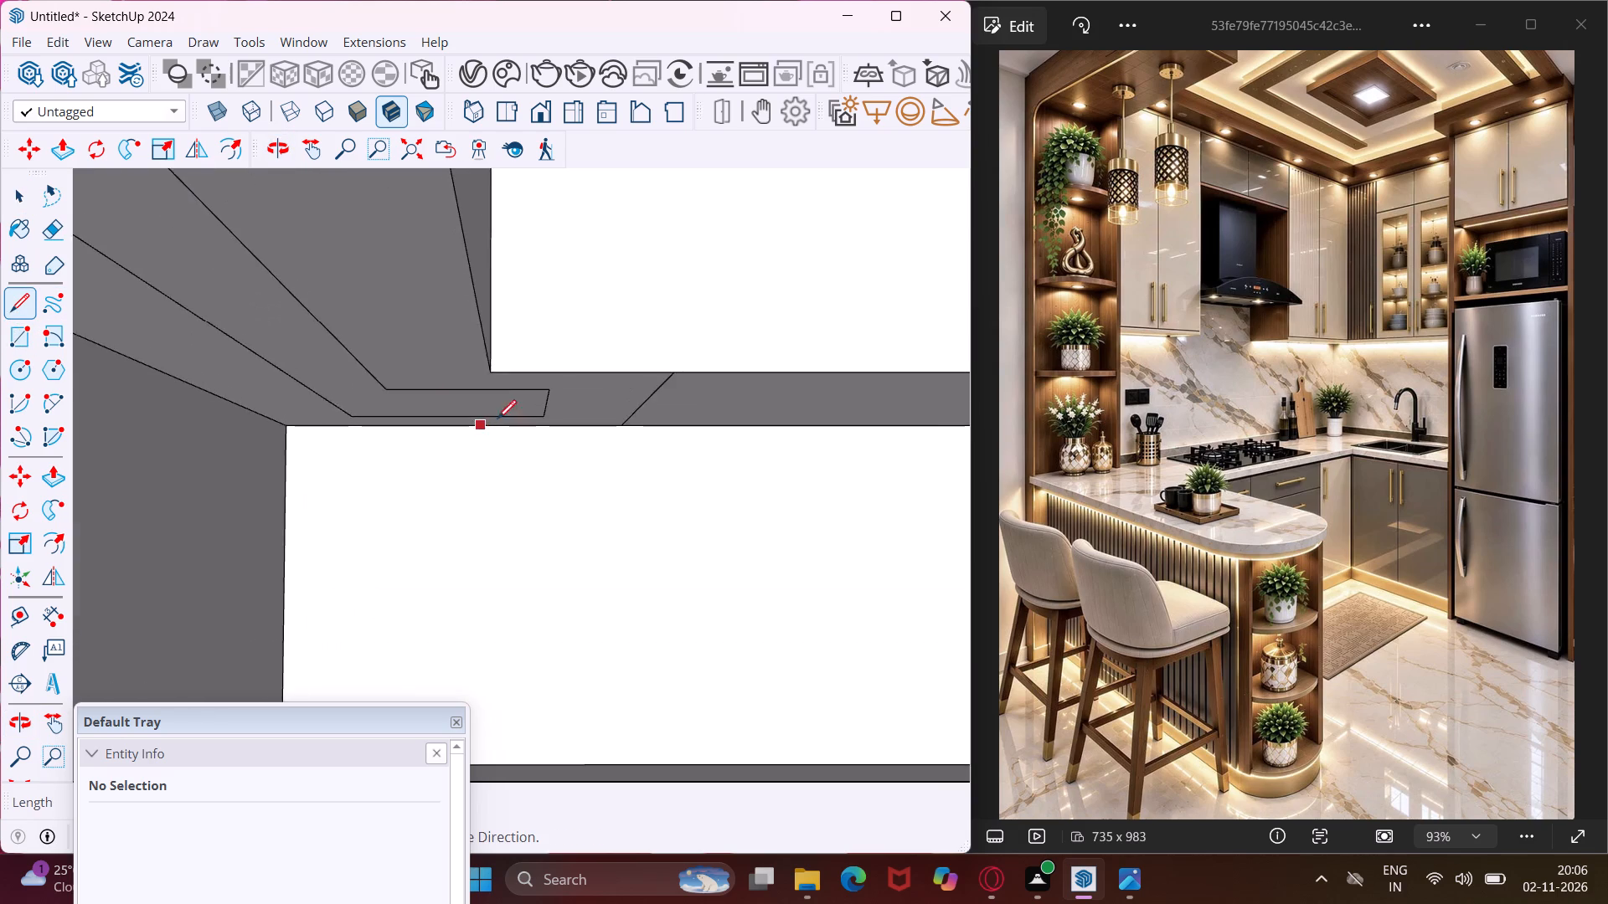
pyautogui.scroll(4, 497, 419)
pyautogui.click(556, 419)
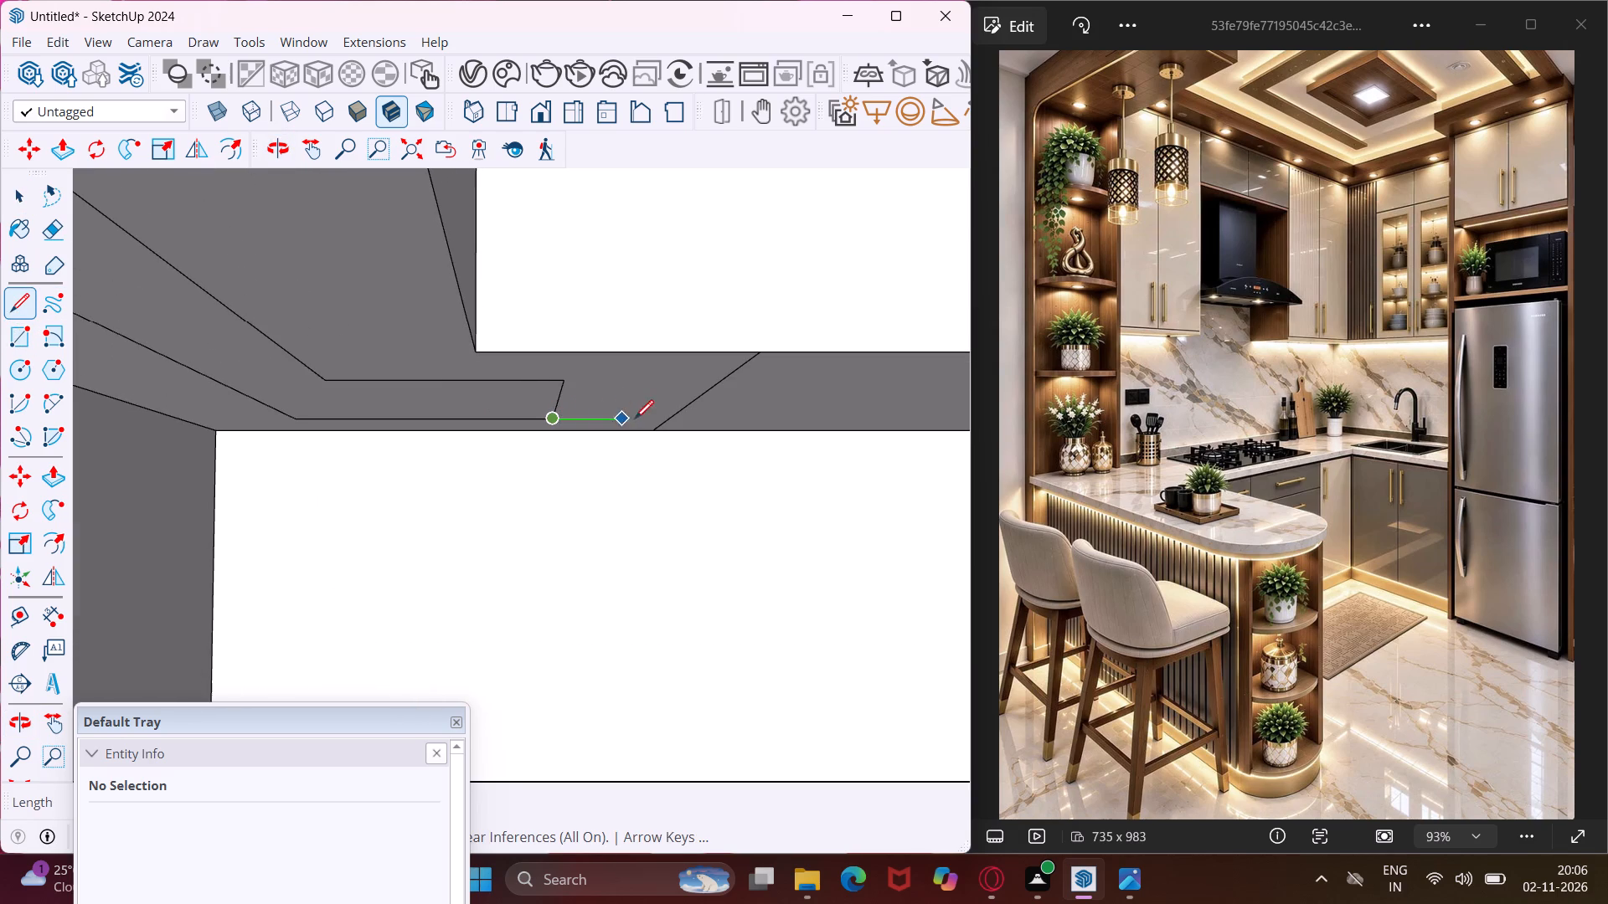
pyautogui.click(667, 425)
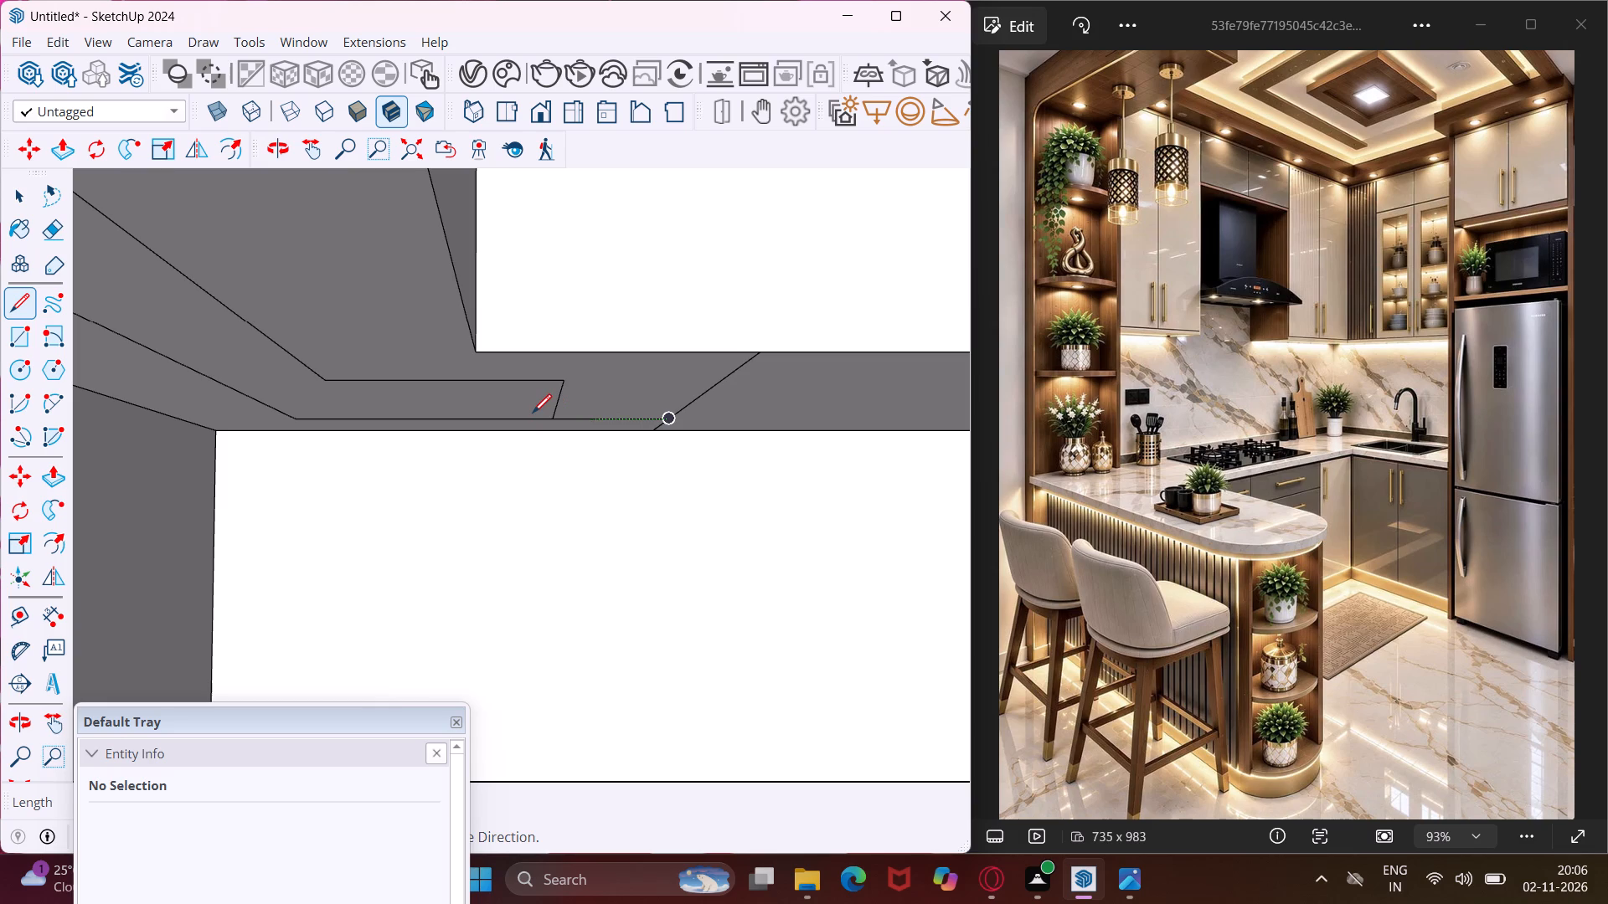
pyautogui.press('Escape')
pyautogui.press('space')
# Erase the offset strip's short closing edge and adjoining outer line on the underside at the peninsula's kitchen-side end.
pyautogui.scroll(-7, 409, 403)
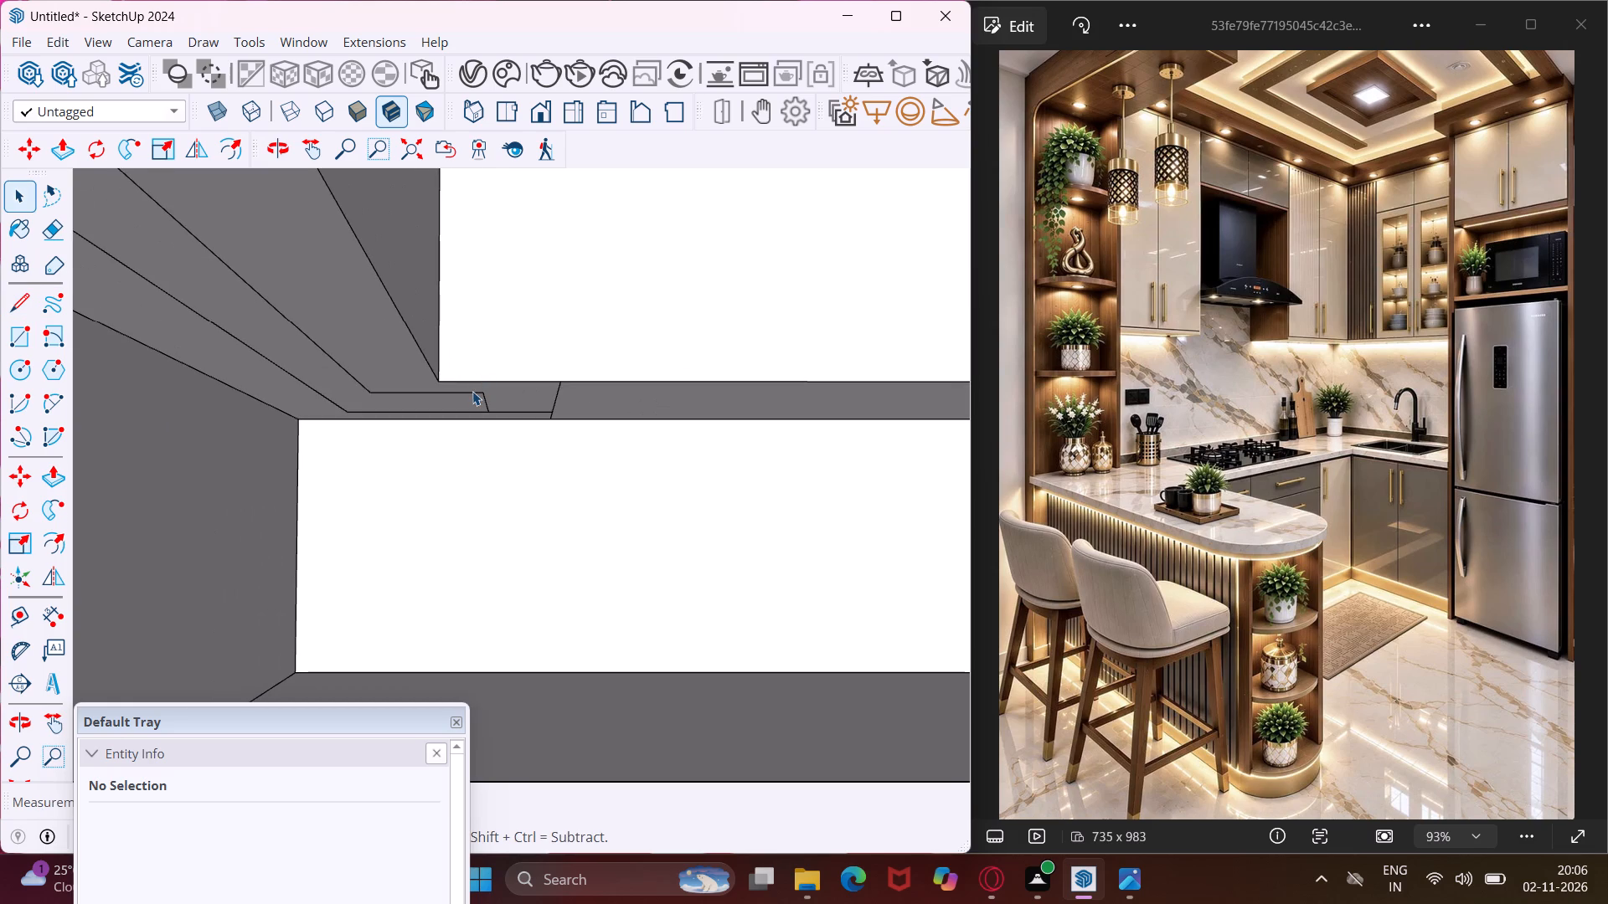
pyautogui.press('e')
pyautogui.scroll(8, 471, 405)
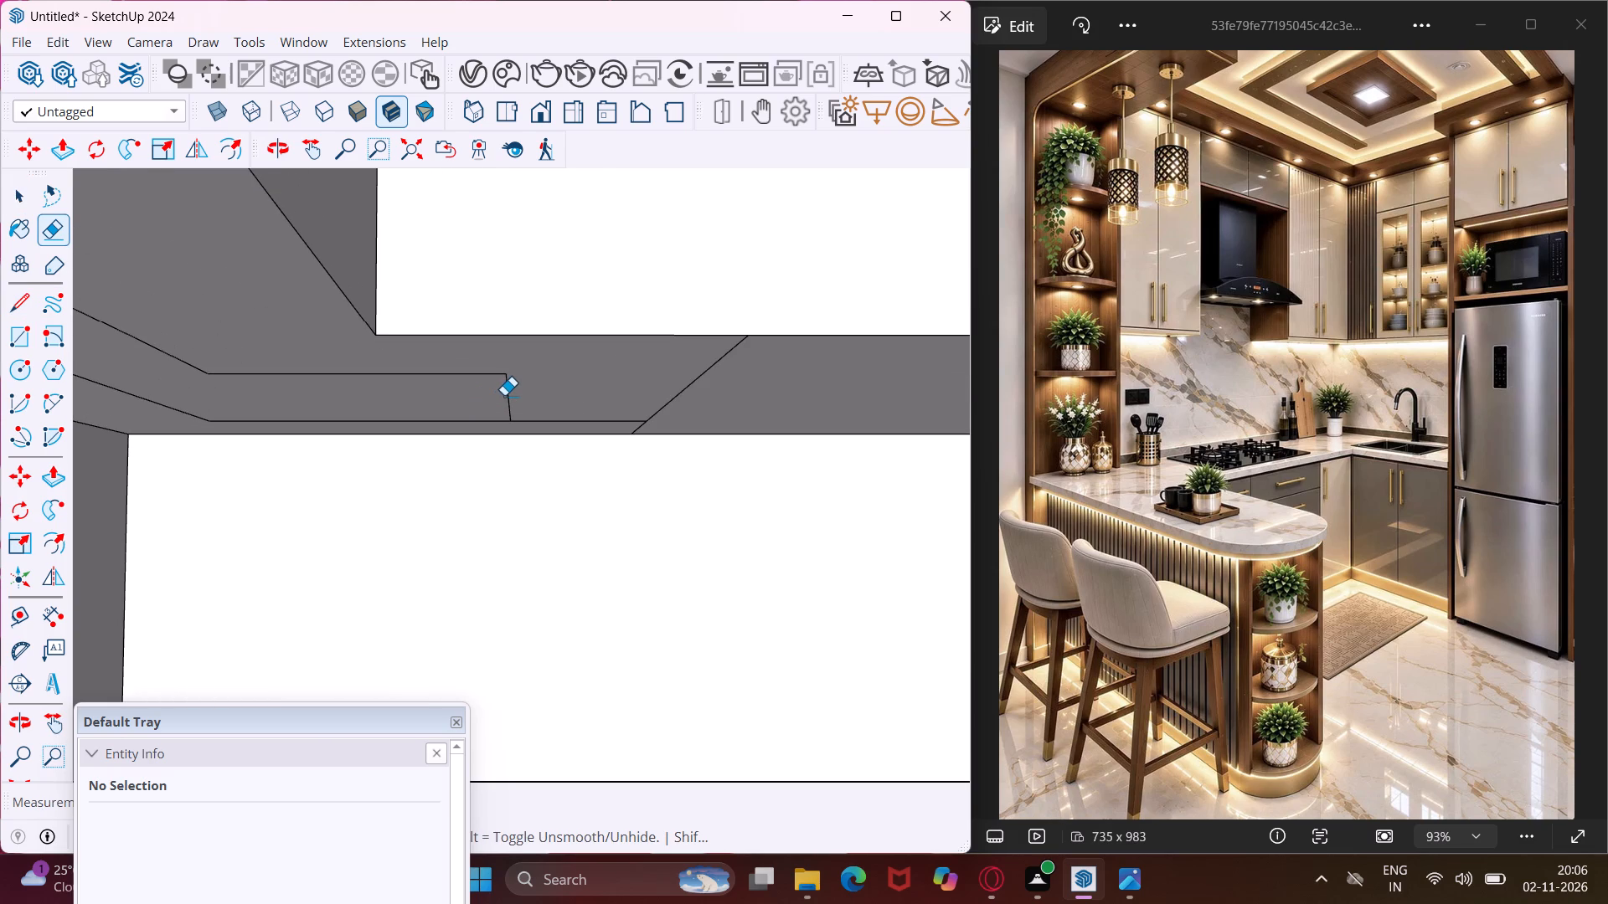
pyautogui.click(507, 393)
pyautogui.click(496, 378)
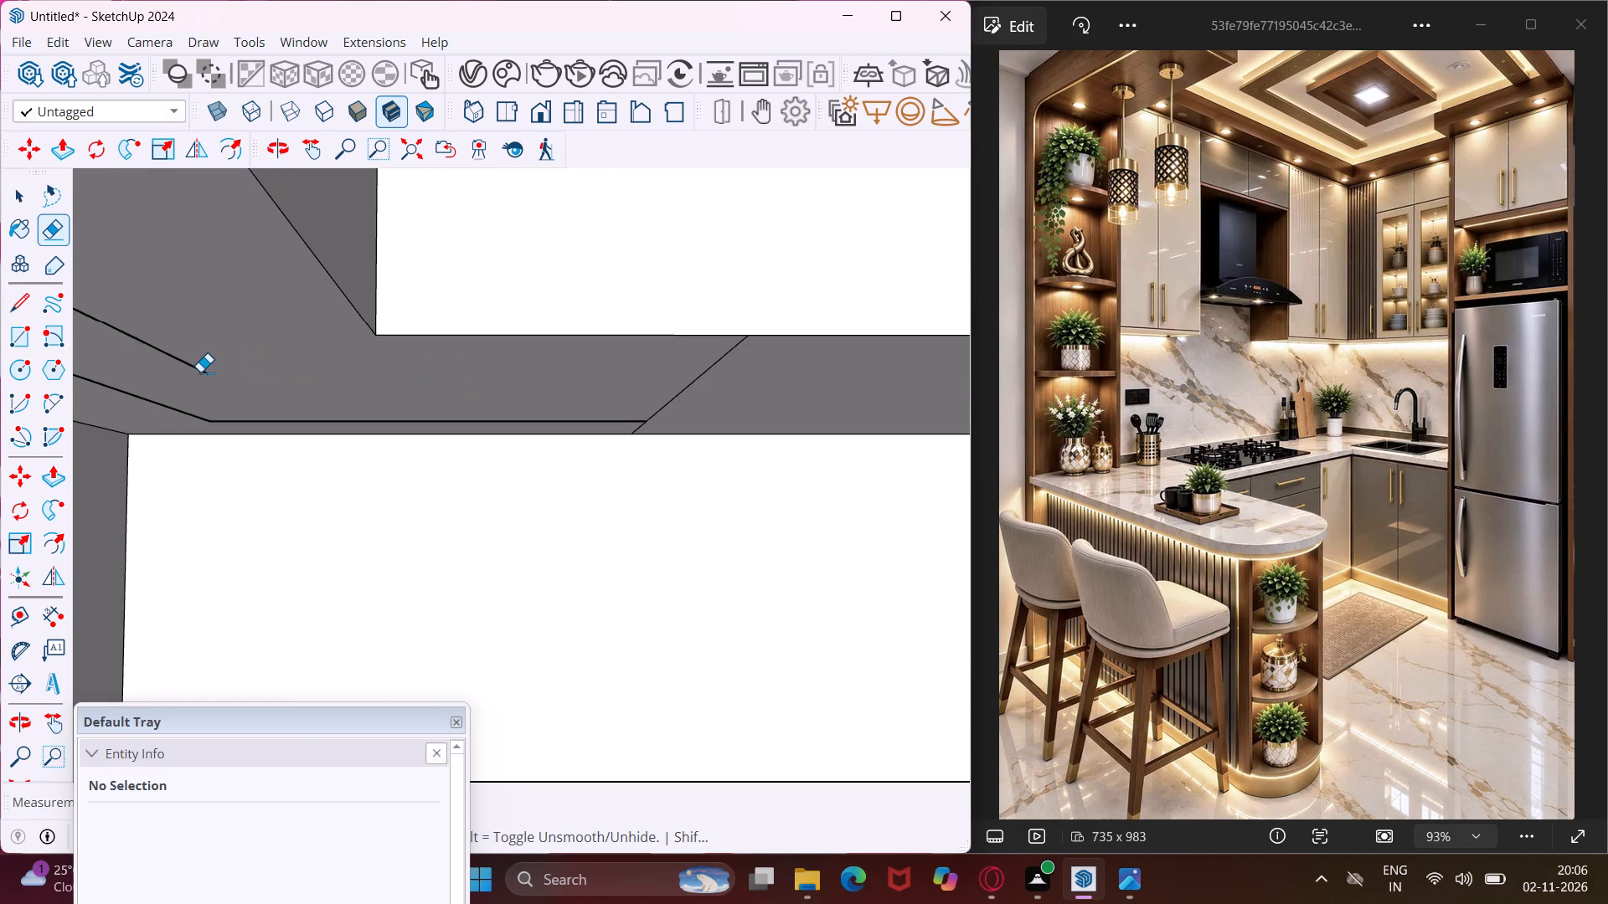
pyautogui.click(198, 372)
# Extend the offset line nearest the recessed base to the underside's end edge at the wall end of the fluted face.
pyautogui.scroll(-12, 204, 370)
pyautogui.scroll(1, 210, 364)
pyautogui.scroll(-3, 210, 364)
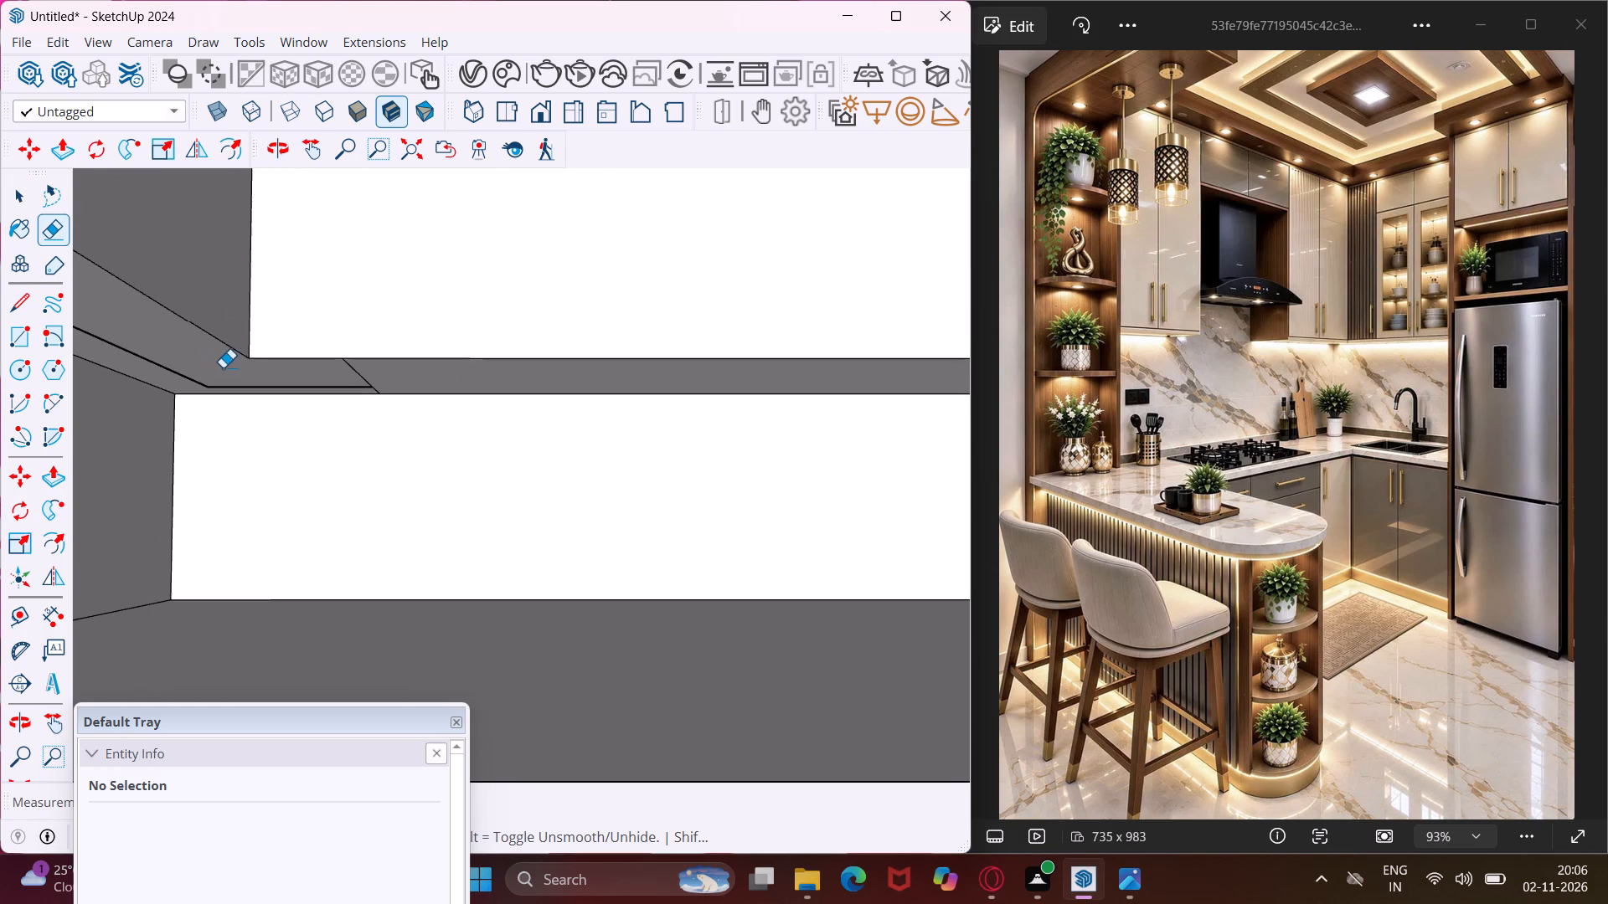
pyautogui.scroll(-12, 317, 317)
pyautogui.moveTo(342, 295); pyautogui.dragTo(374, 521, button='middle')
pyautogui.scroll(-18, 437, 394)
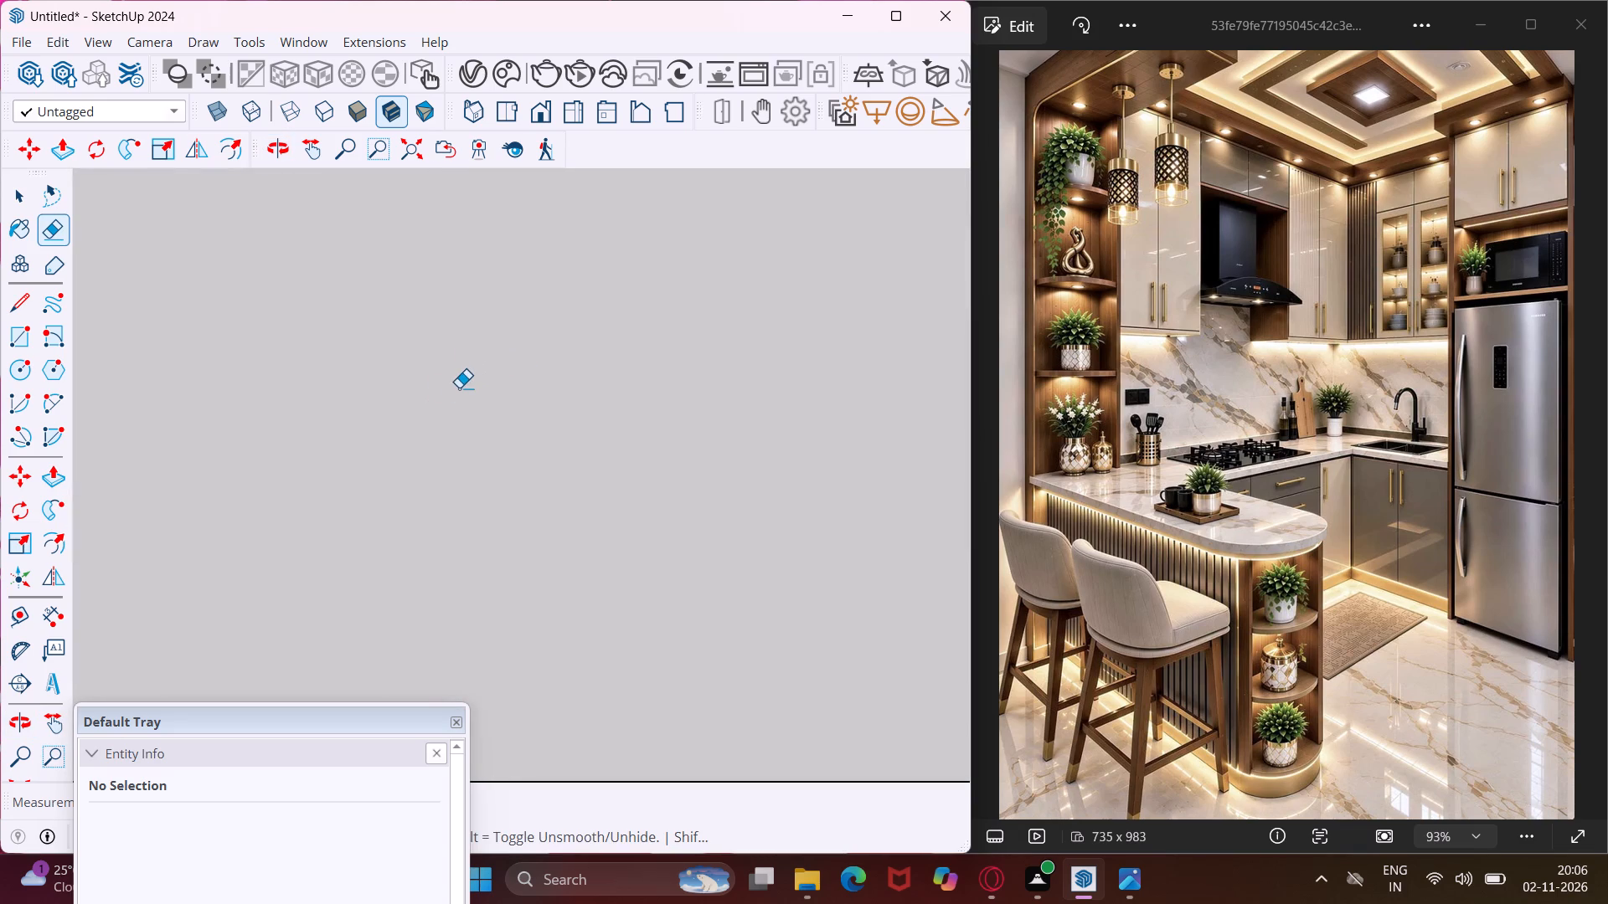
pyautogui.scroll(-19, 459, 388)
pyautogui.scroll(-8, 421, 382)
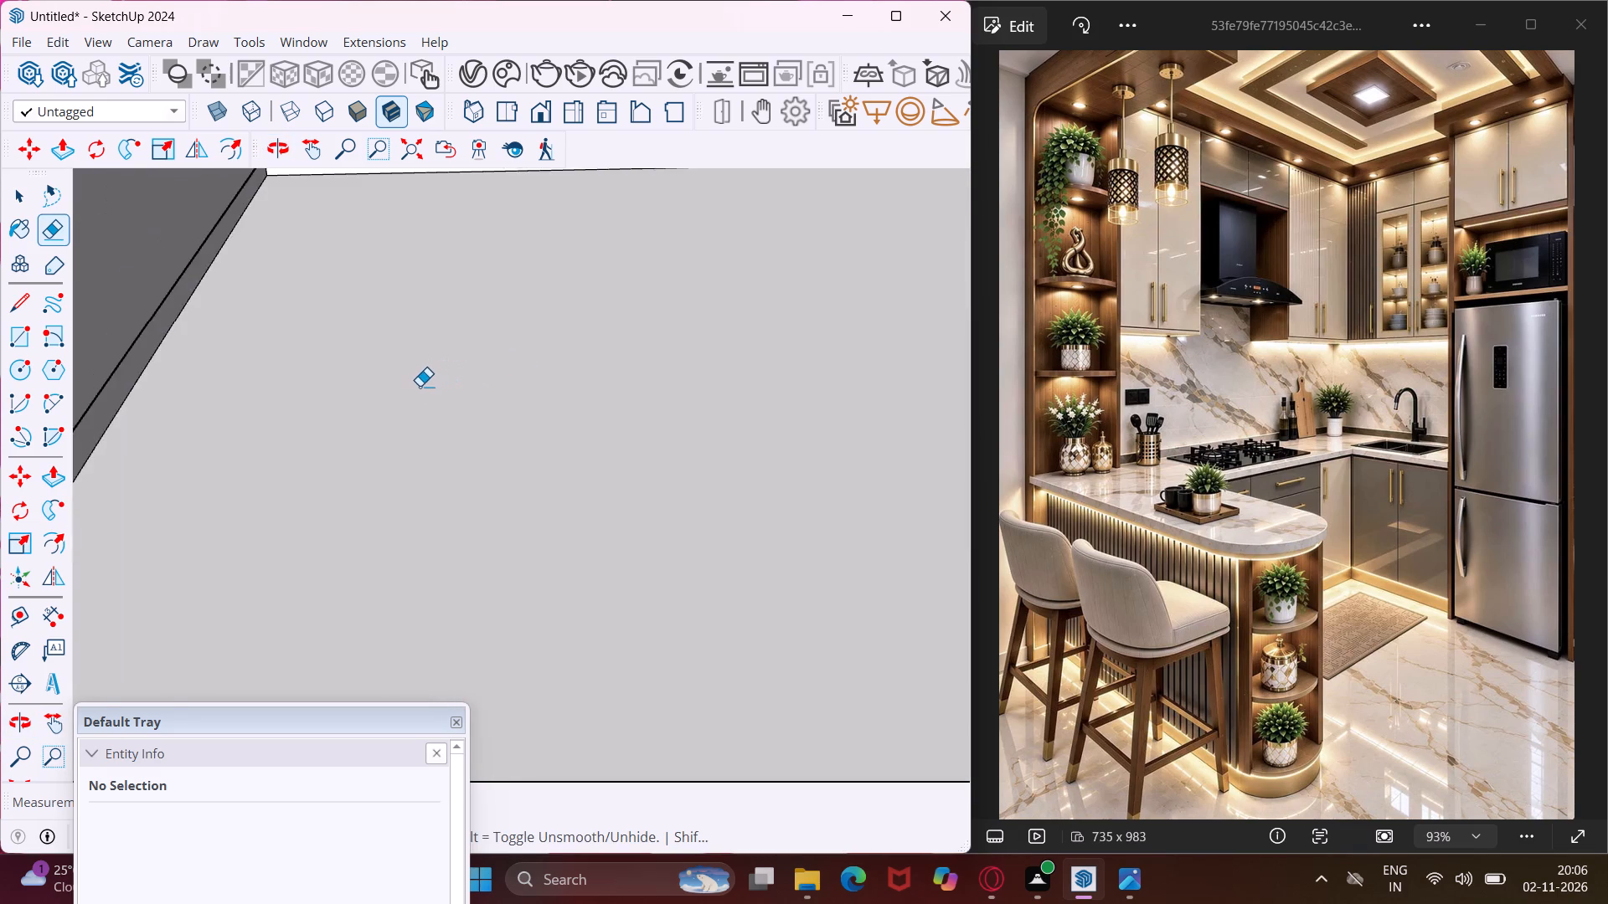
pyautogui.scroll(-19, 419, 386)
pyautogui.scroll(-5, 398, 385)
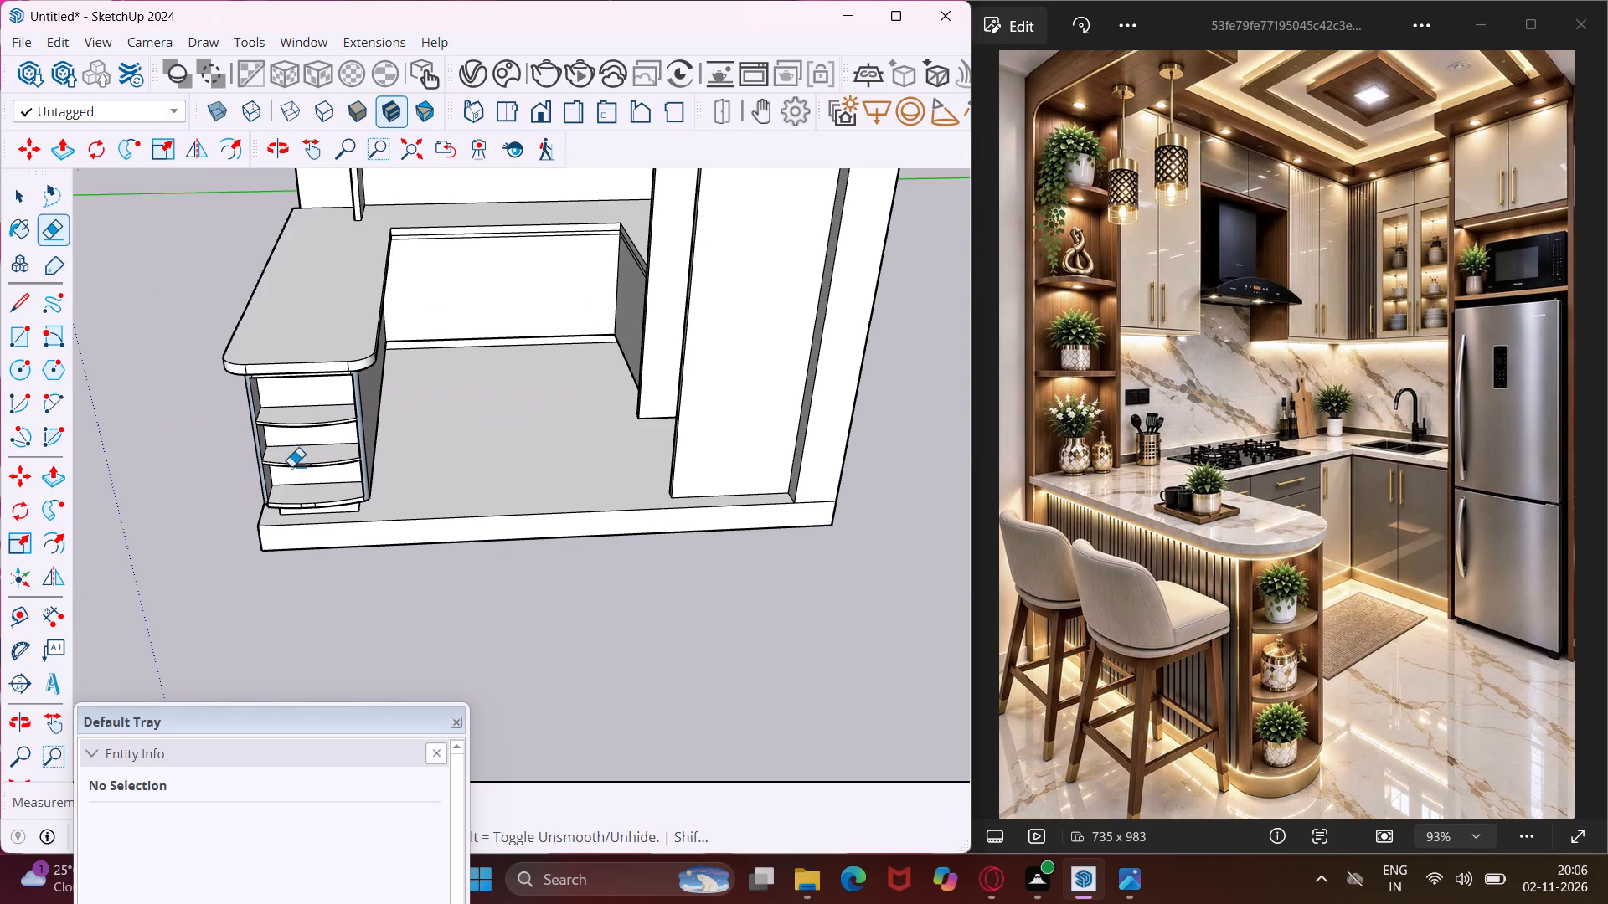
pyautogui.moveTo(211, 496); pyautogui.dragTo(599, 455, button='middle')
pyautogui.scroll(-3, 461, 413)
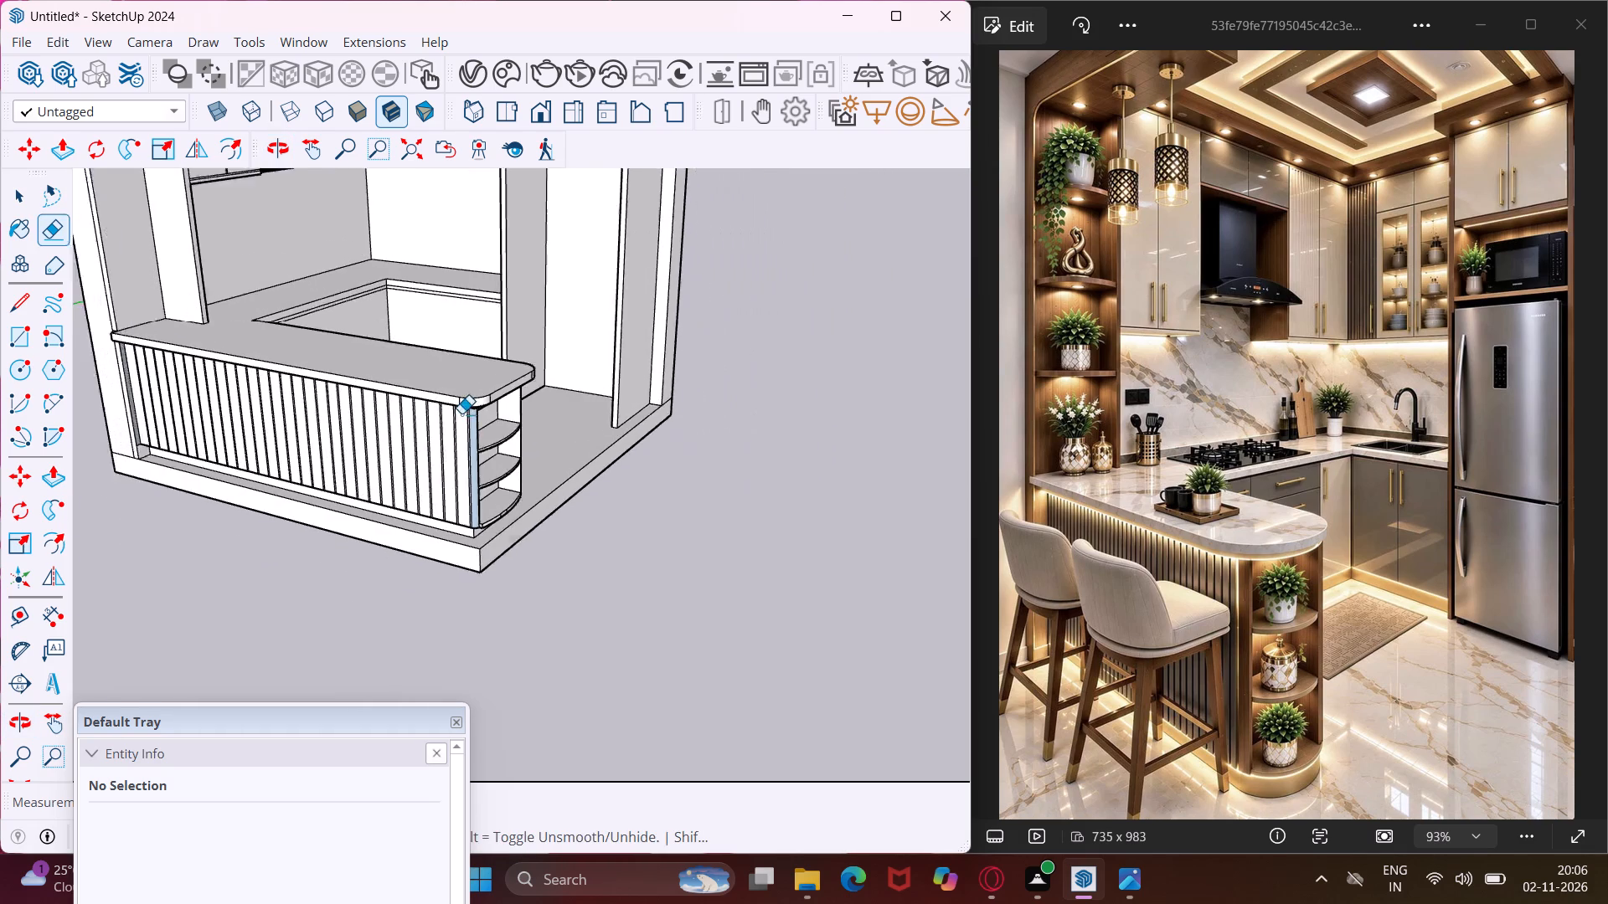
pyautogui.scroll(-3, 461, 413)
pyautogui.scroll(19, 200, 441)
pyautogui.moveTo(332, 492); pyautogui.dragTo(123, 307, button='middle')
pyautogui.scroll(4, 287, 454)
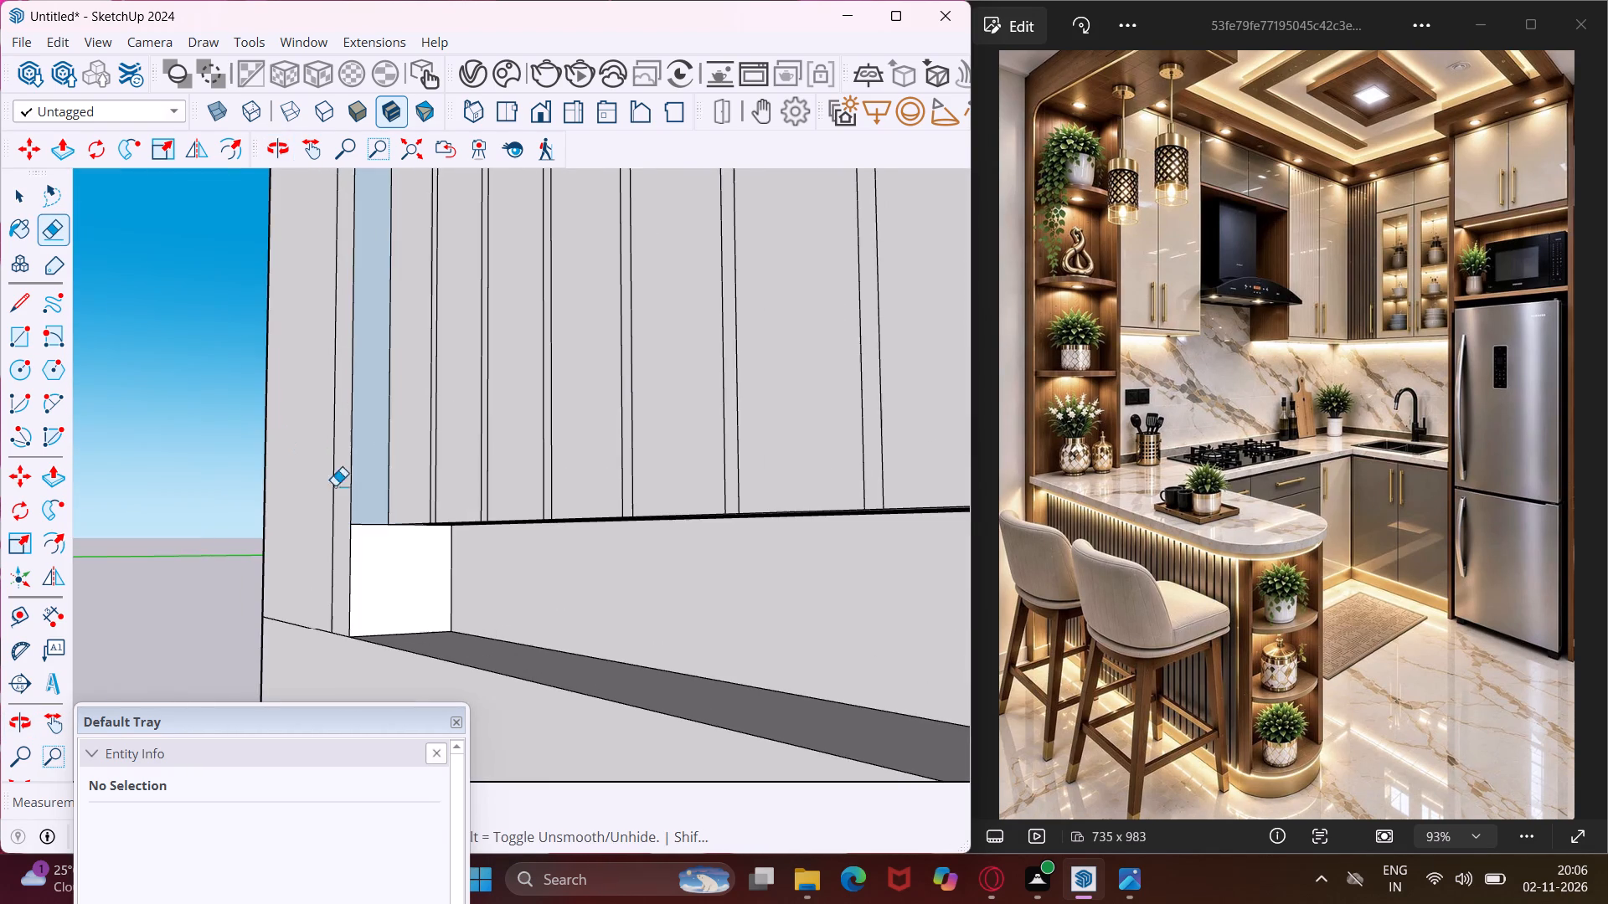
pyautogui.moveTo(420, 547); pyautogui.dragTo(348, 501, button='middle')
pyautogui.press('Escape')
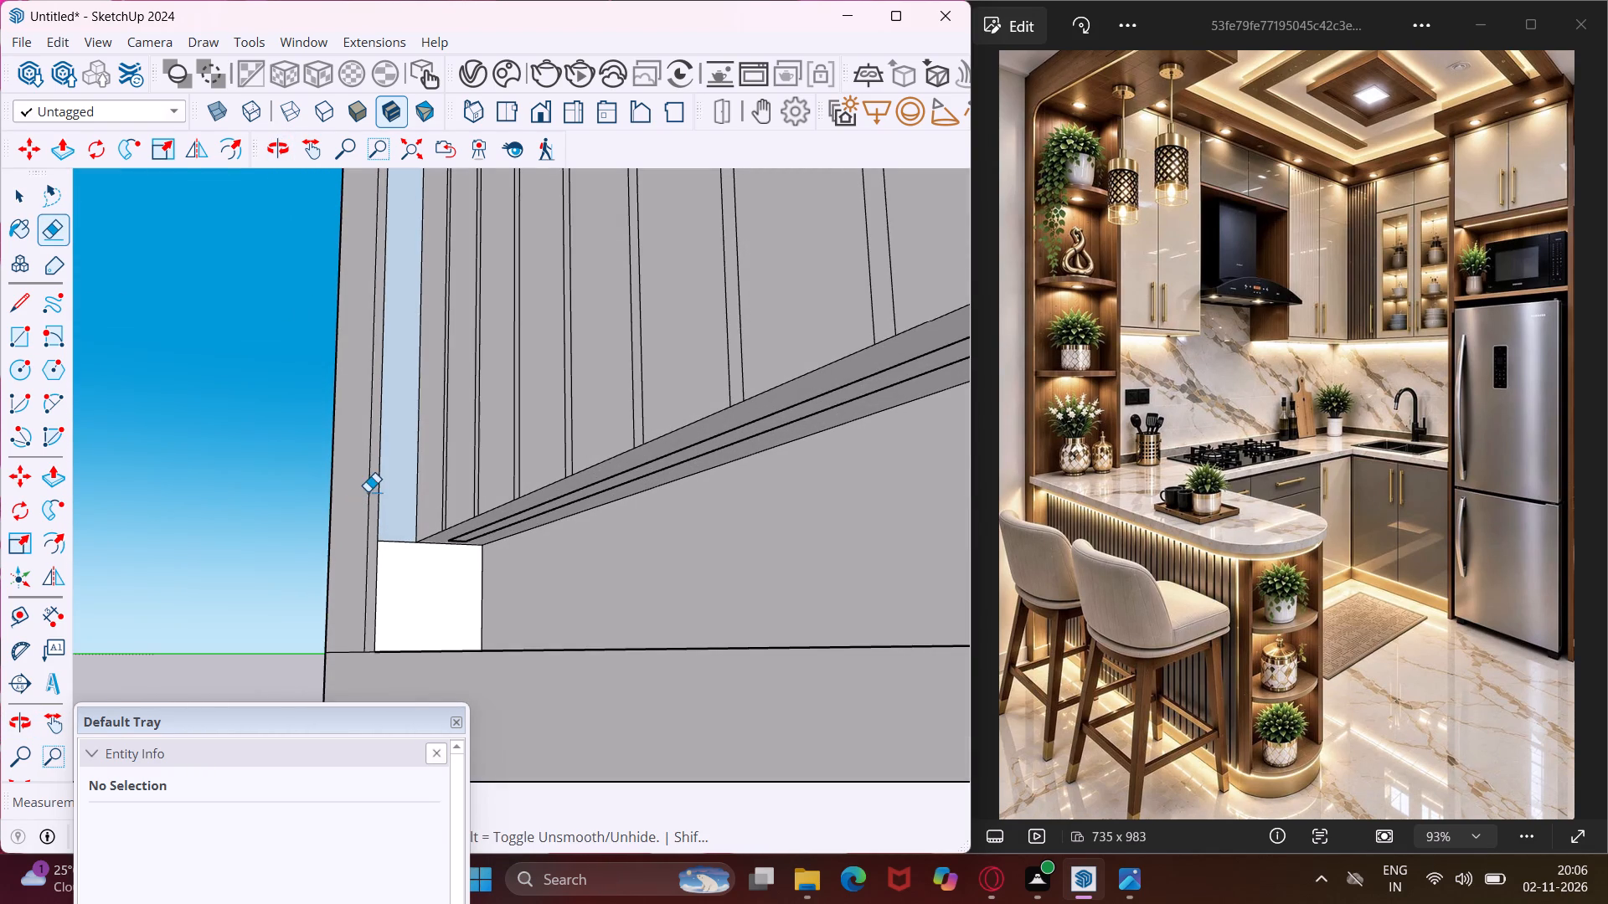
pyautogui.press('space')
pyautogui.click(14, 311)
pyautogui.scroll(7, 482, 569)
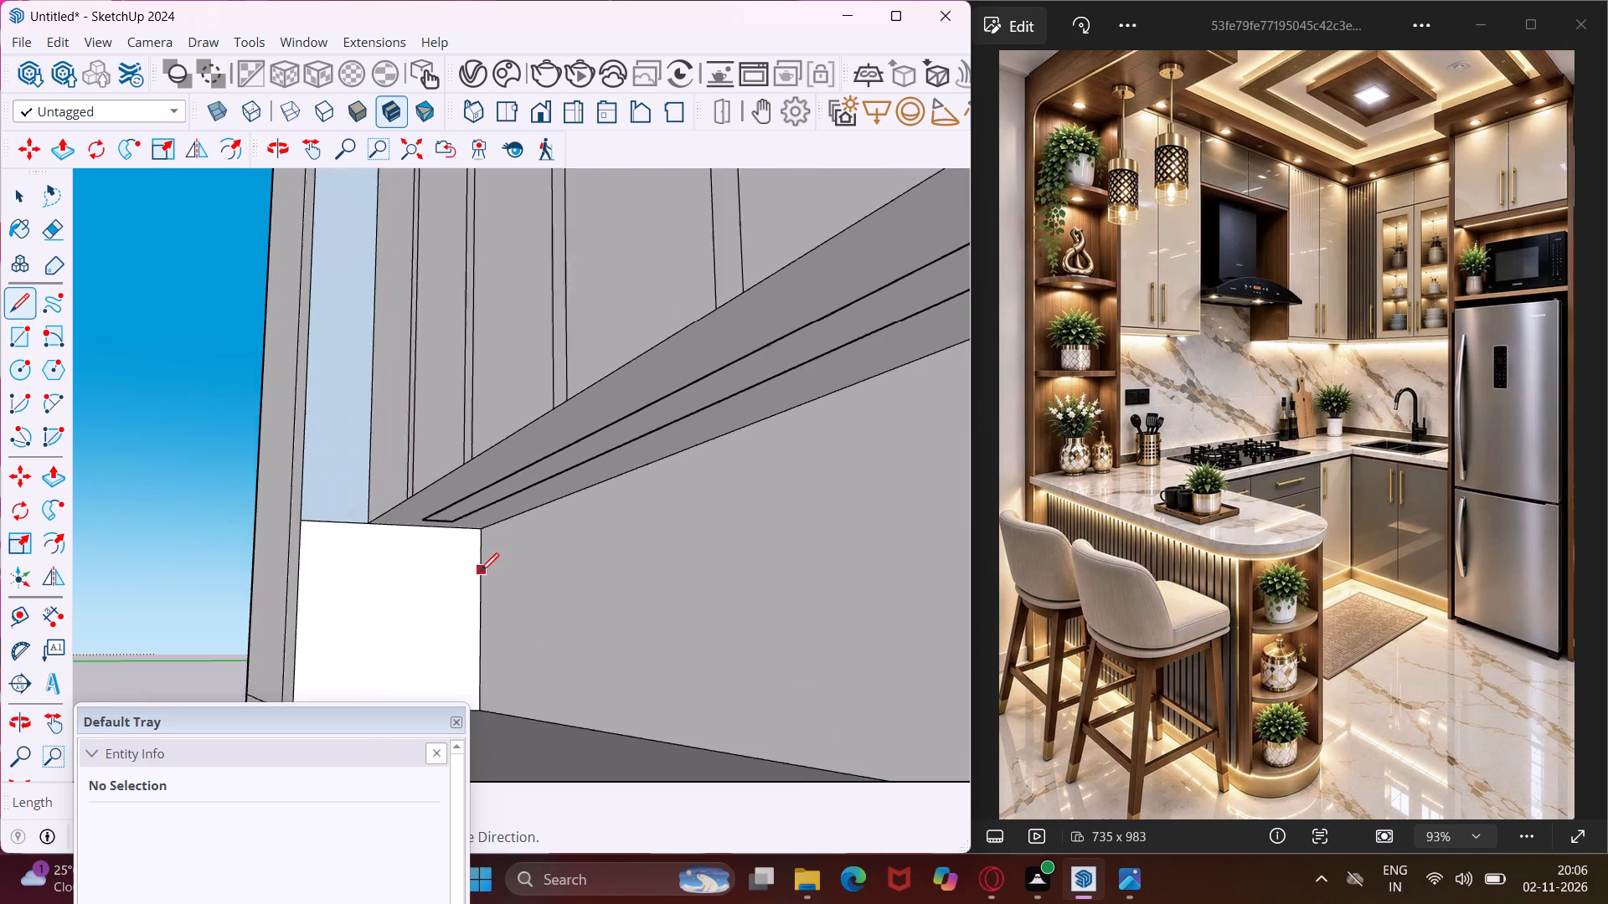
pyautogui.scroll(6, 480, 572)
pyautogui.click(440, 484)
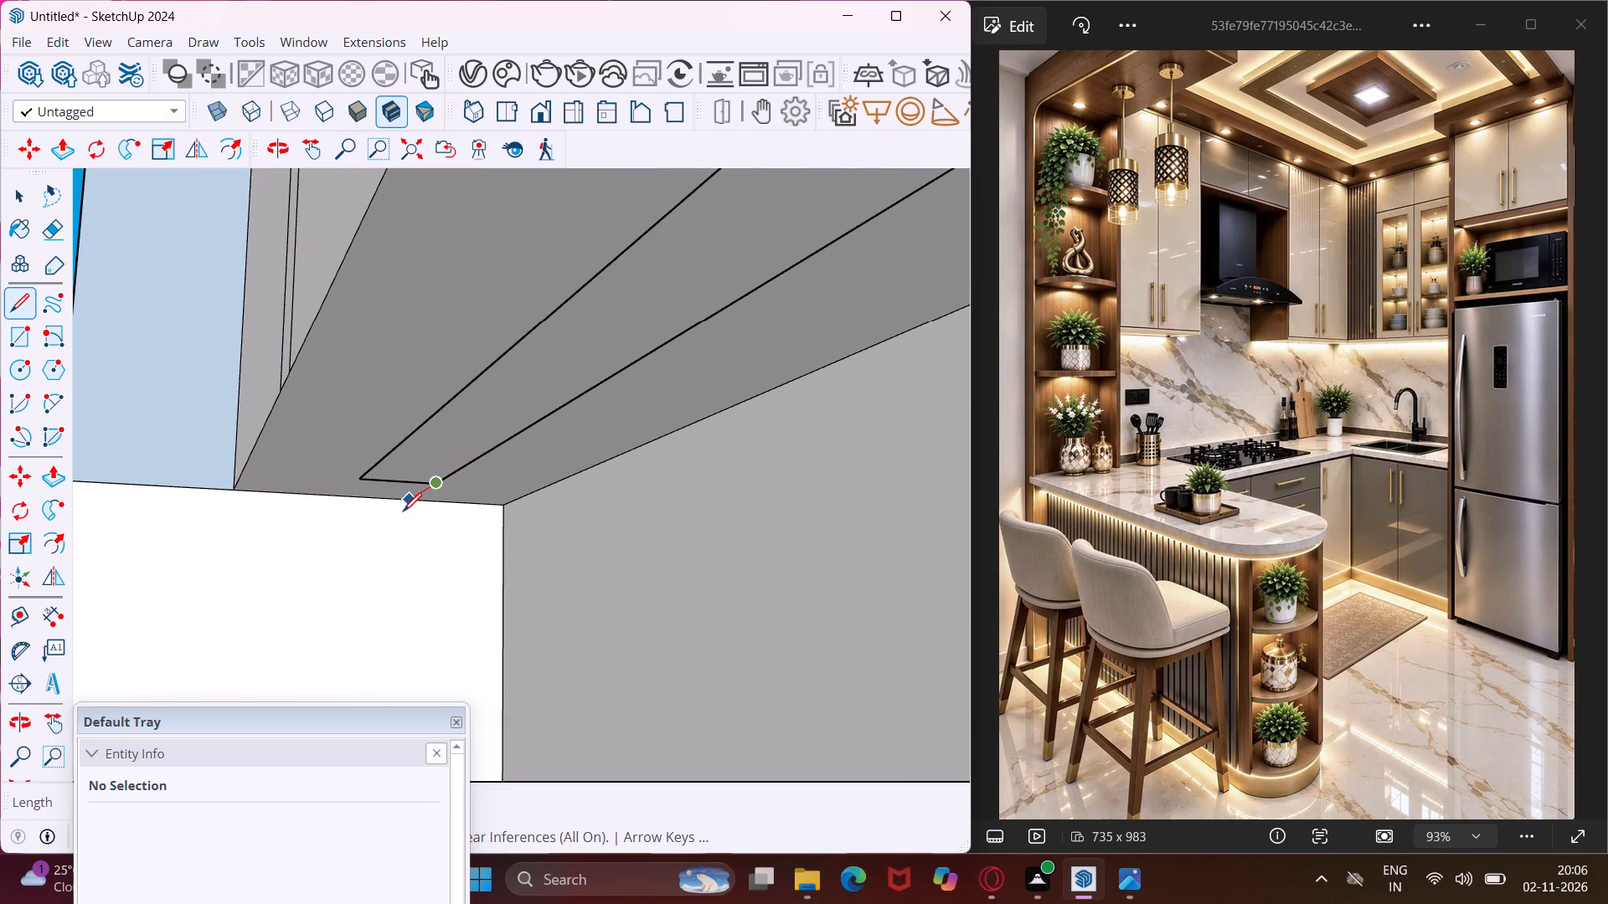
pyautogui.click(400, 515)
pyautogui.press('Escape')
pyautogui.press('space')
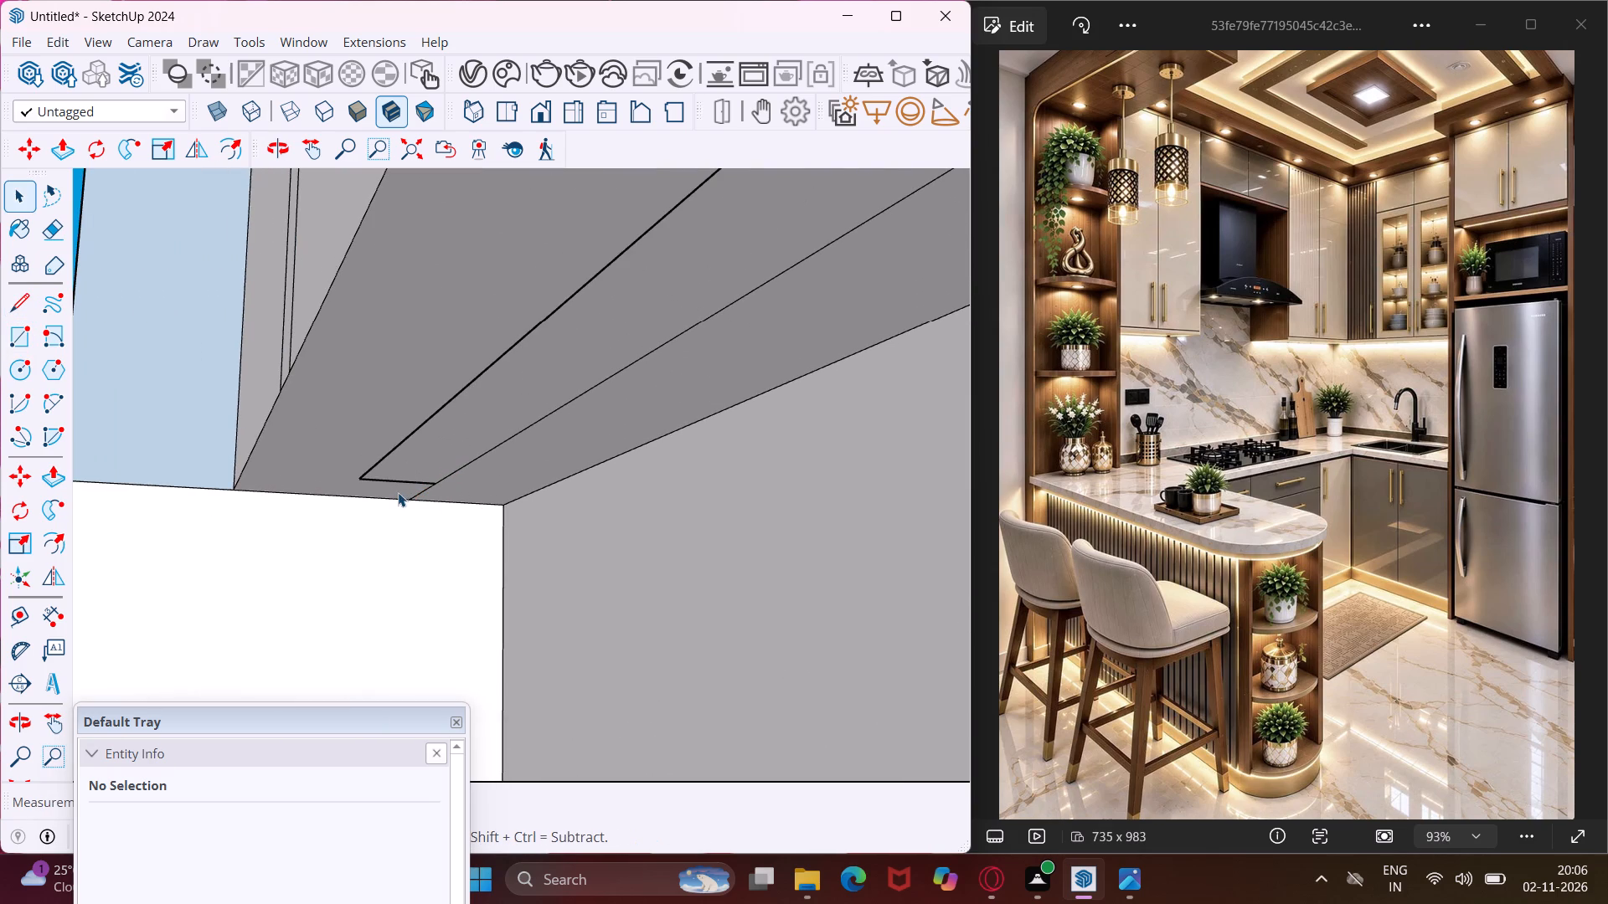
# Erase the strip's short closing edge and the outer offset line's segments on the underside near the fluted face's wall end.
pyautogui.press('e')
pyautogui.click(386, 460)
pyautogui.click(384, 480)
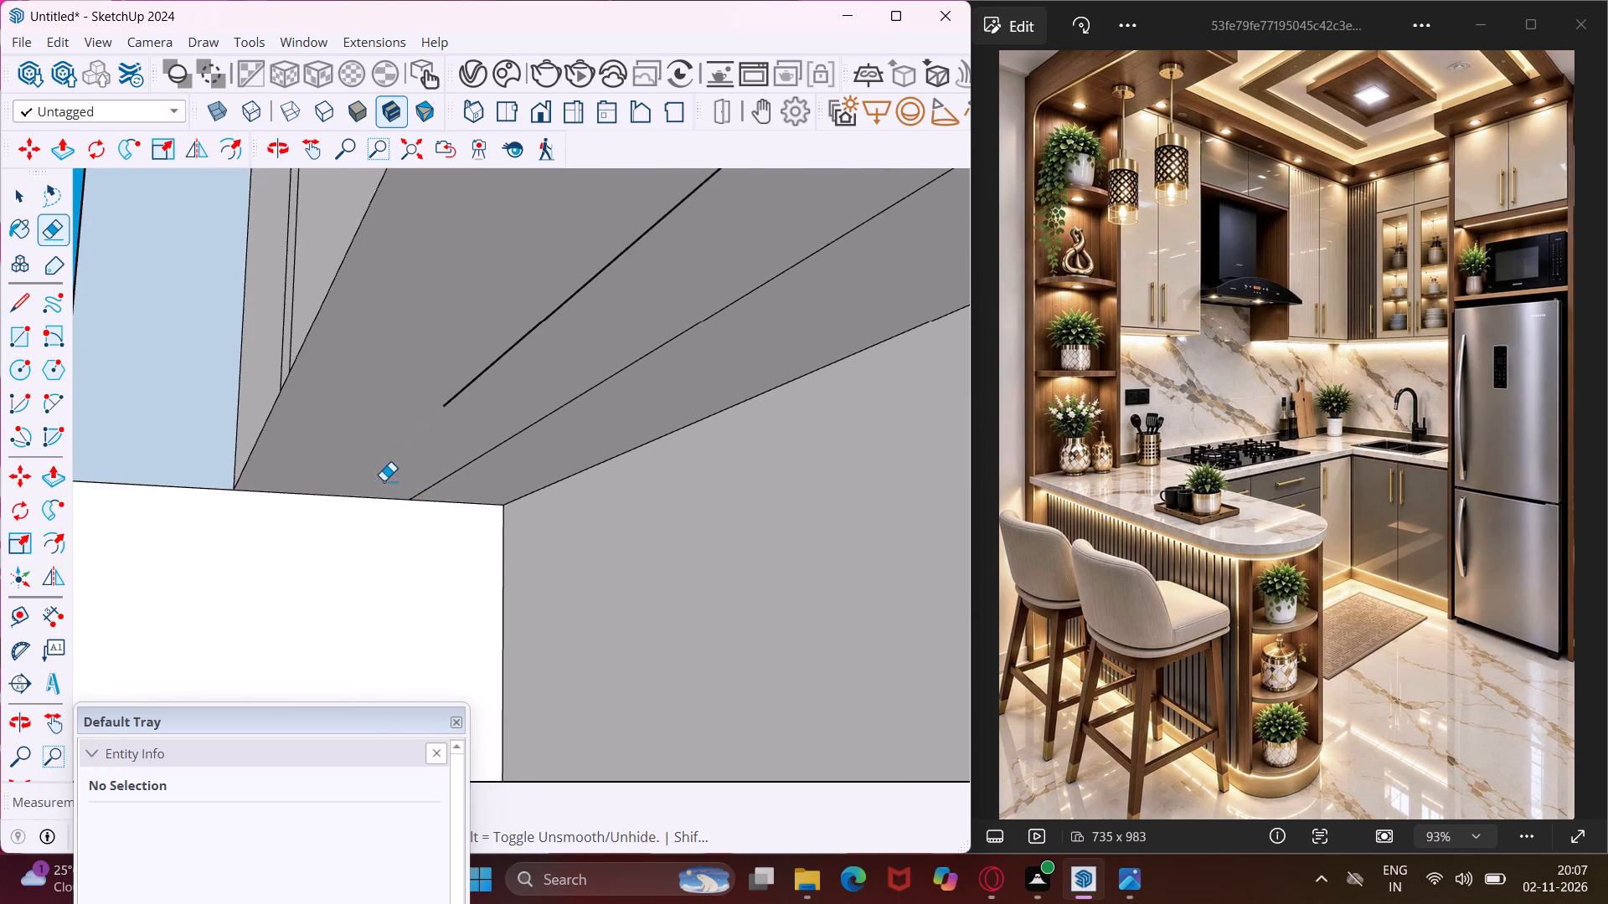
pyautogui.click(453, 397)
pyautogui.scroll(-2, 450, 383)
pyautogui.moveTo(494, 354); pyautogui.dragTo(514, 362)
pyautogui.scroll(-8, 524, 330)
pyautogui.moveTo(610, 261); pyautogui.dragTo(631, 255)
pyautogui.click(599, 269)
pyautogui.scroll(-6, 513, 328)
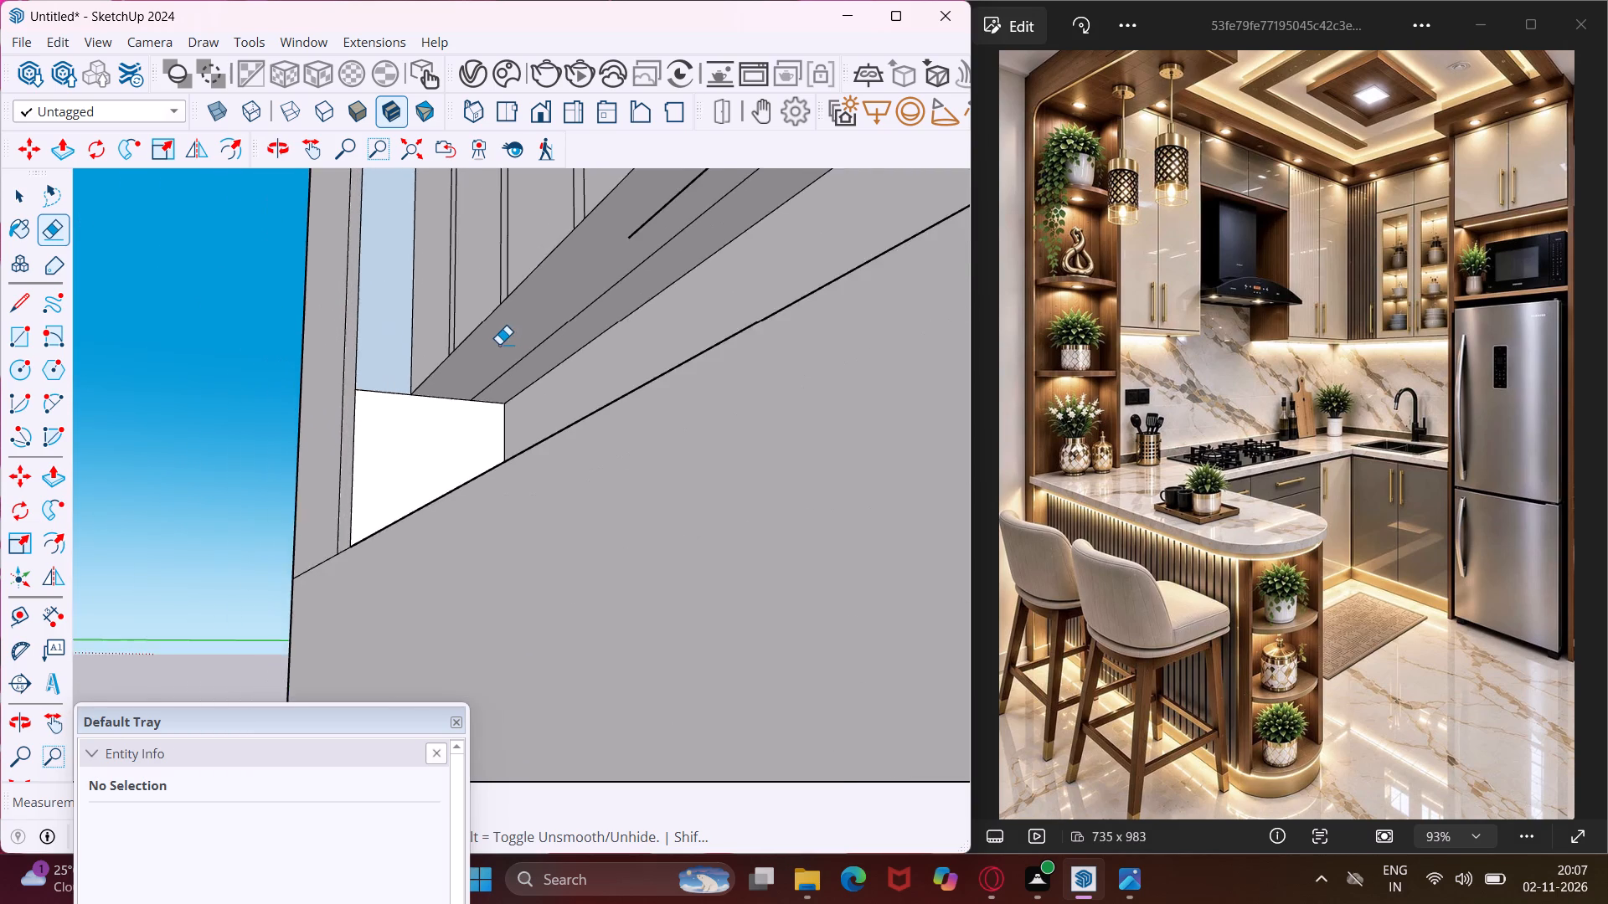
pyautogui.scroll(-4, 497, 344)
pyautogui.scroll(5, 603, 259)
pyautogui.click(604, 257)
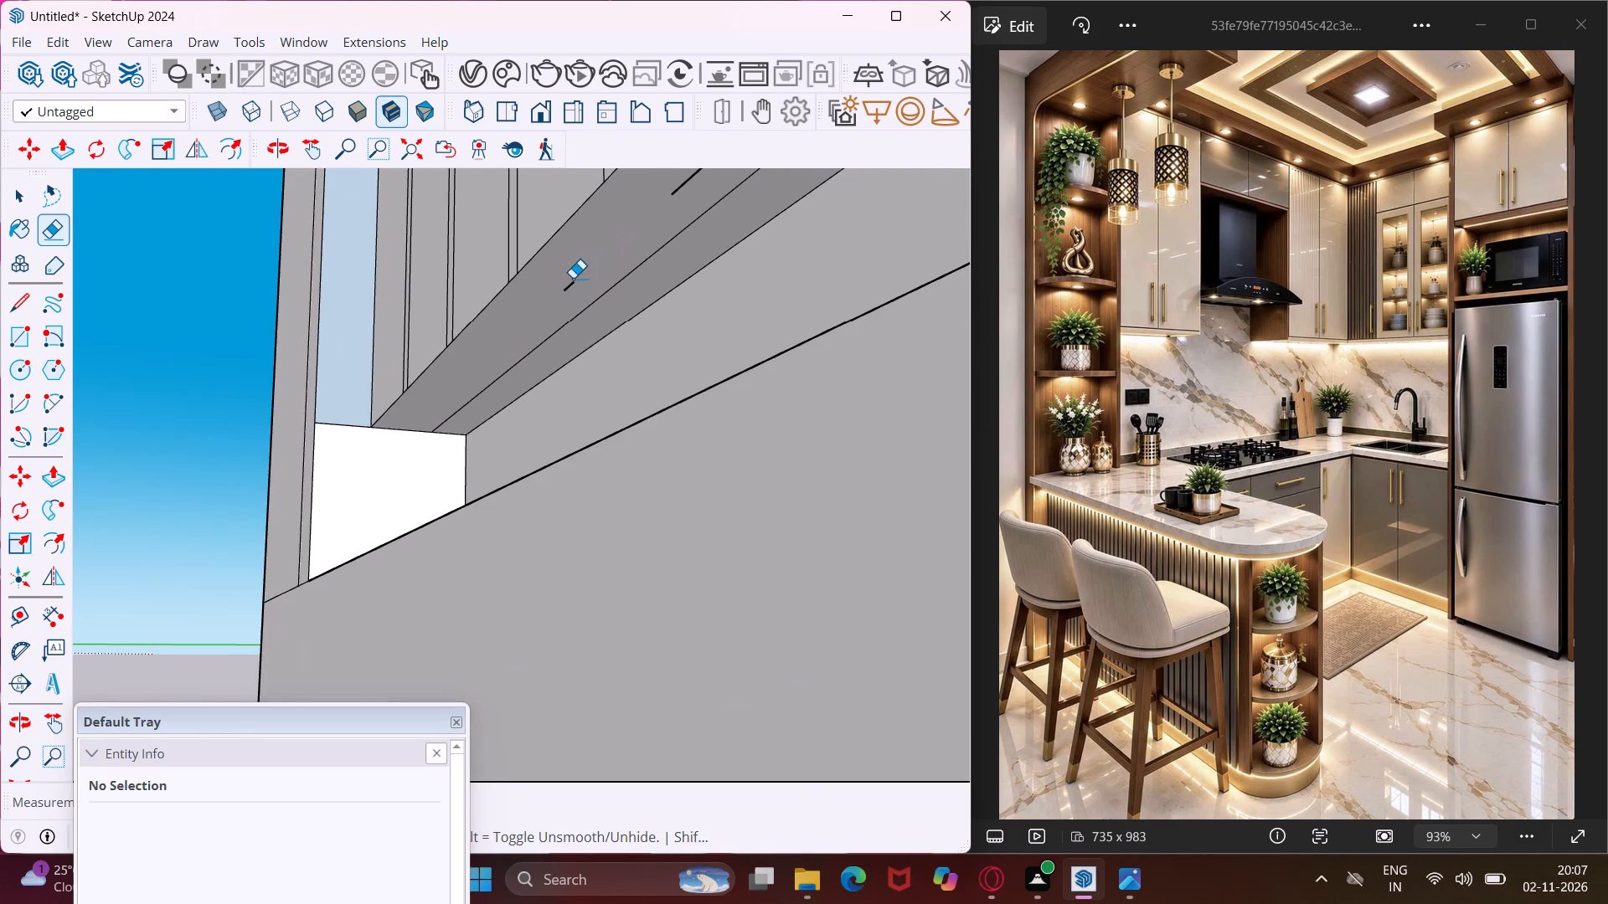
pyautogui.click(569, 286)
pyautogui.click(679, 189)
# Erase more outer offset line segments along the fluted side's underside and around the rounded corner.
pyautogui.scroll(-19, 390, 371)
pyautogui.moveTo(463, 296); pyautogui.dragTo(451, 379, button='middle')
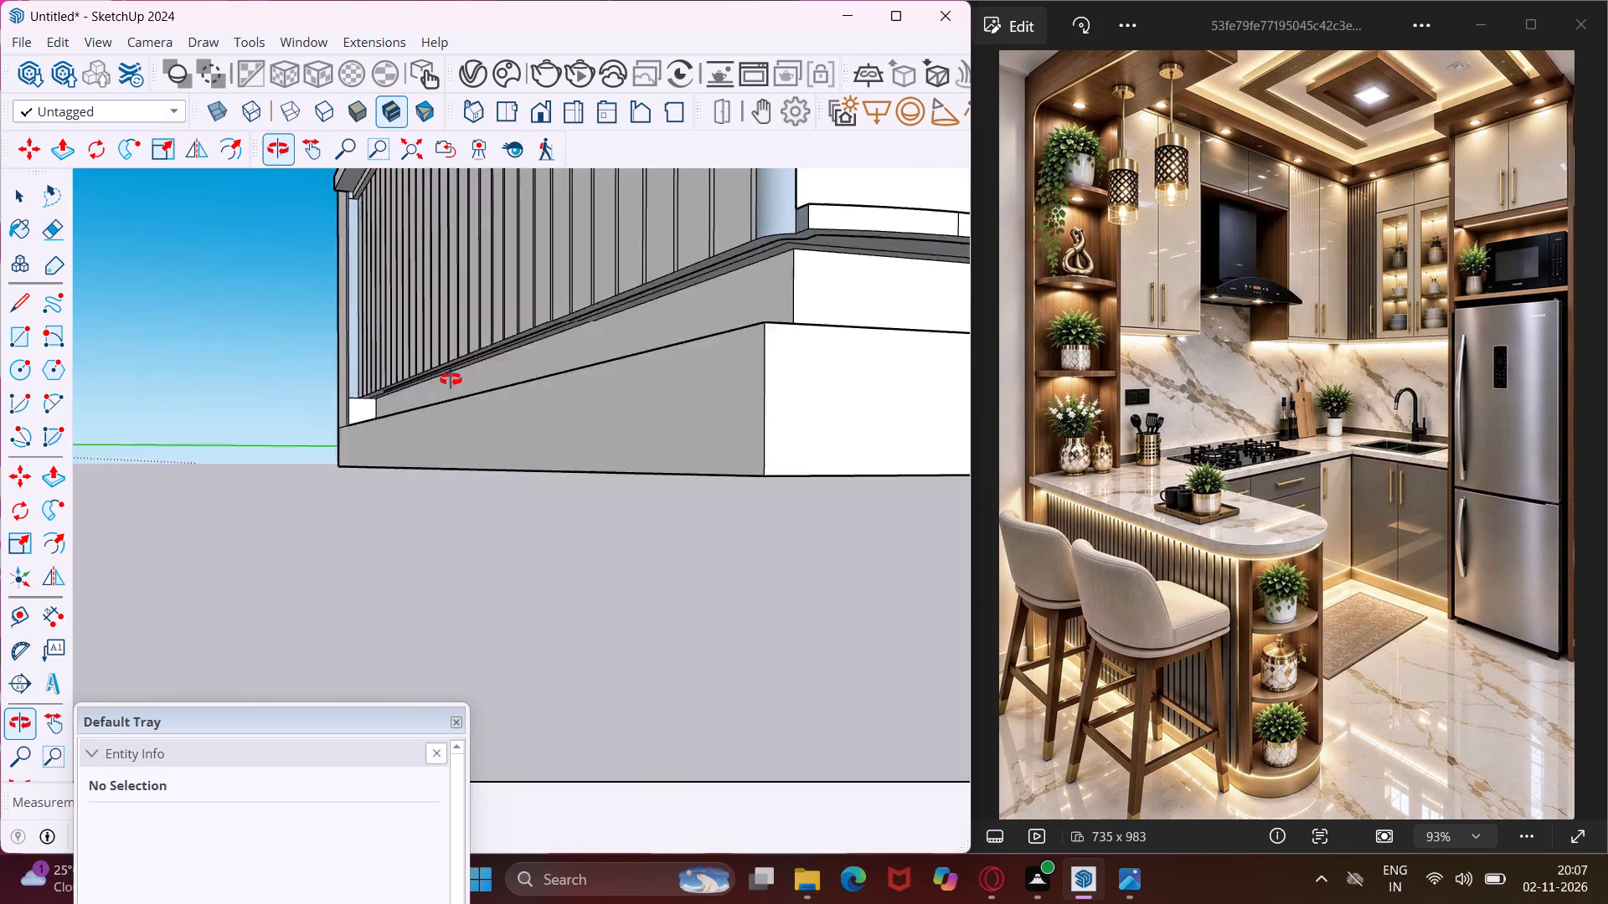
pyautogui.moveTo(451, 379); pyautogui.dragTo(451, 398, button='middle')
pyautogui.scroll(17, 719, 386)
pyautogui.moveTo(823, 417); pyautogui.dragTo(760, 375, button='middle')
pyautogui.click(715, 311)
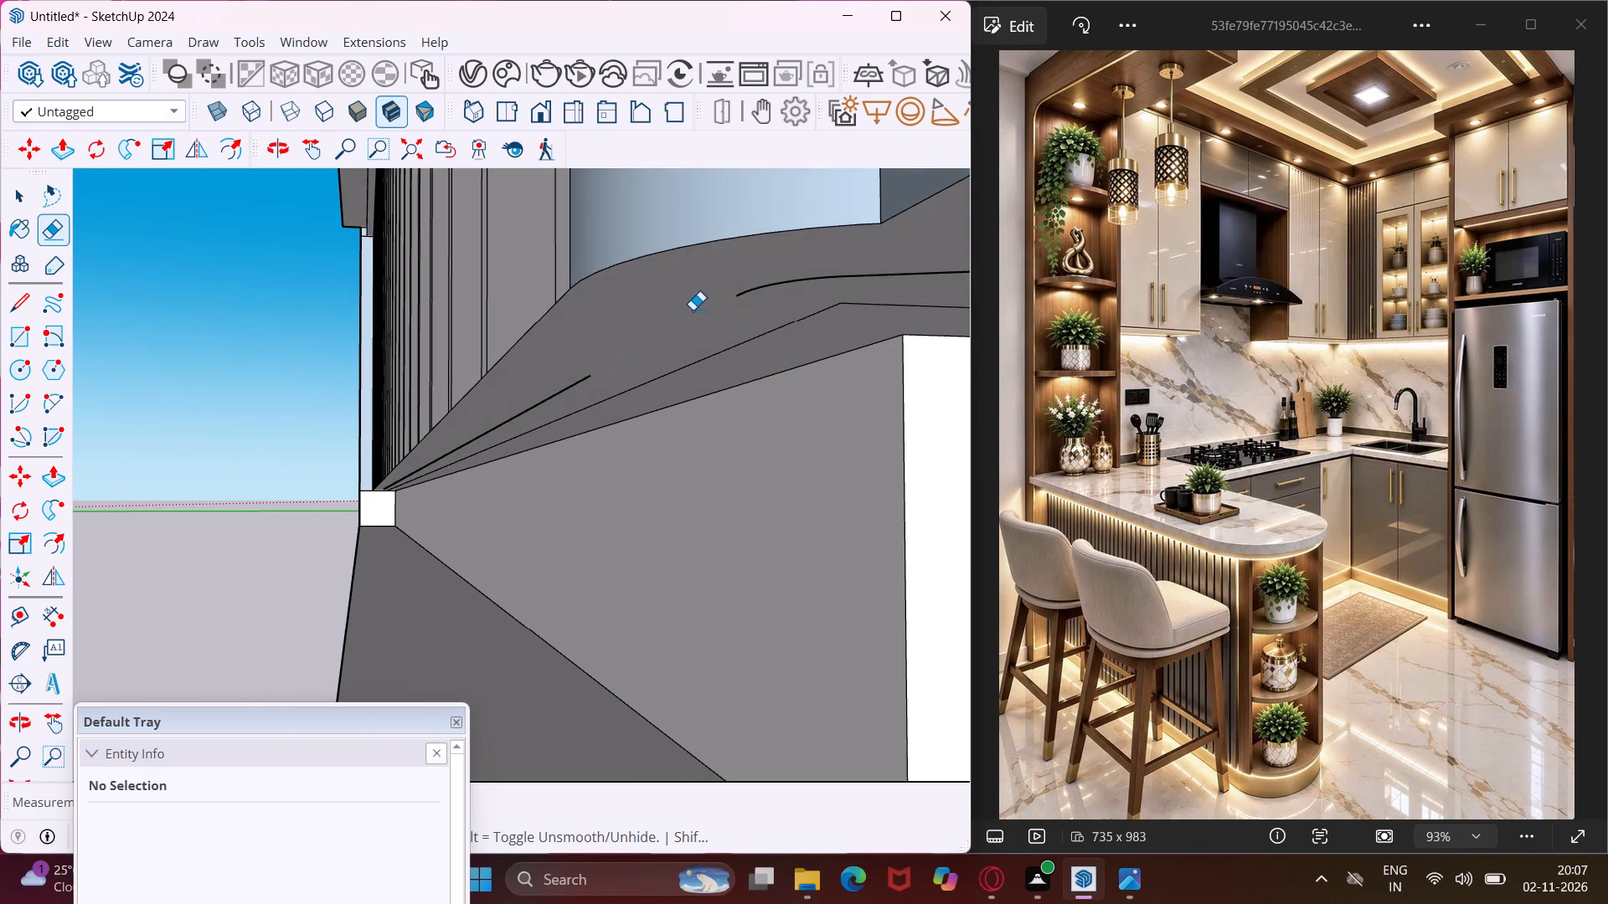
pyautogui.moveTo(576, 391); pyautogui.dragTo(555, 378)
pyautogui.click(521, 410)
pyautogui.moveTo(520, 420); pyautogui.dragTo(502, 409)
pyautogui.click(519, 412)
pyautogui.moveTo(524, 410); pyautogui.dragTo(535, 411)
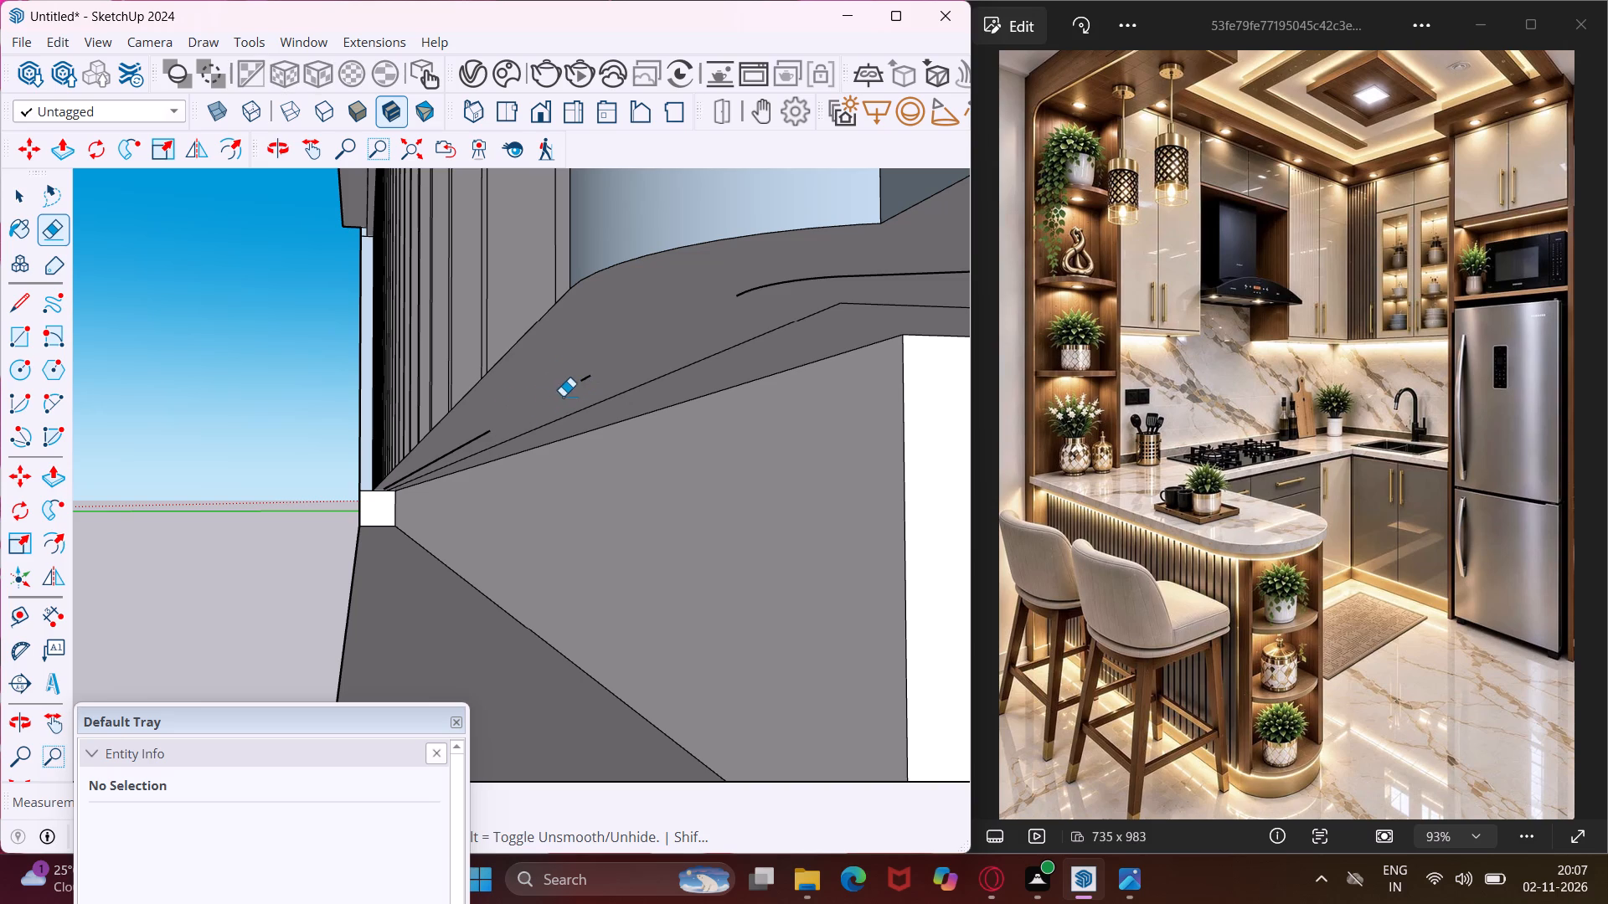
pyautogui.click(580, 378)
pyautogui.moveTo(739, 293); pyautogui.dragTo(812, 272)
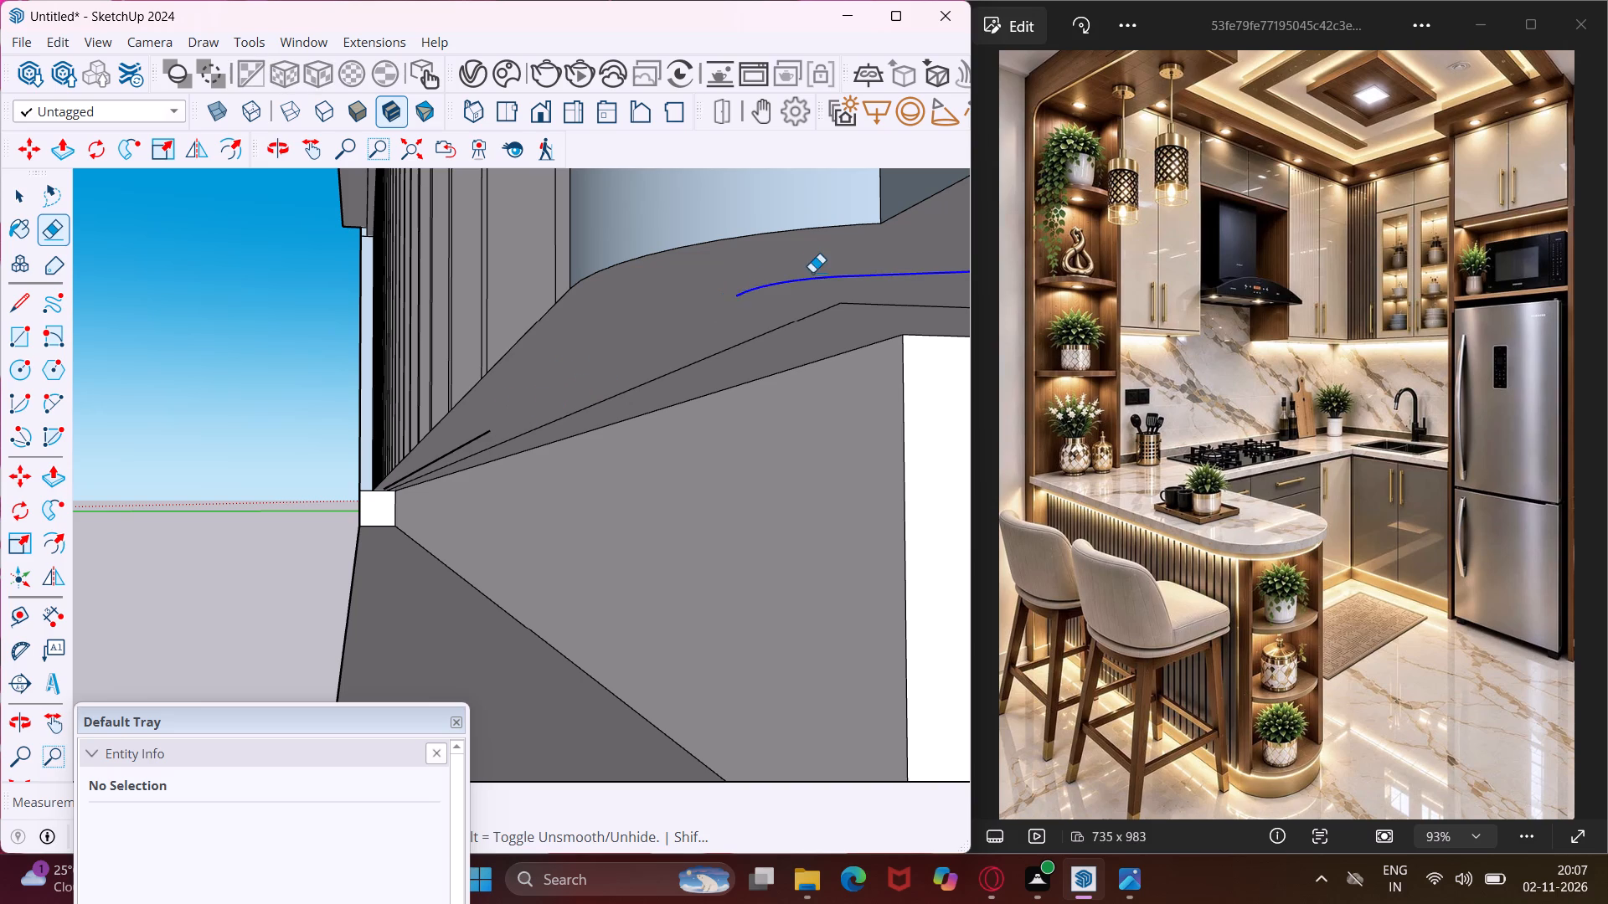
# Erase the outer offset line's remaining segments on the underside beneath the curved open-shelf end, keeping the line nearest the base.
pyautogui.scroll(-8, 628, 338)
pyautogui.scroll(7, 776, 301)
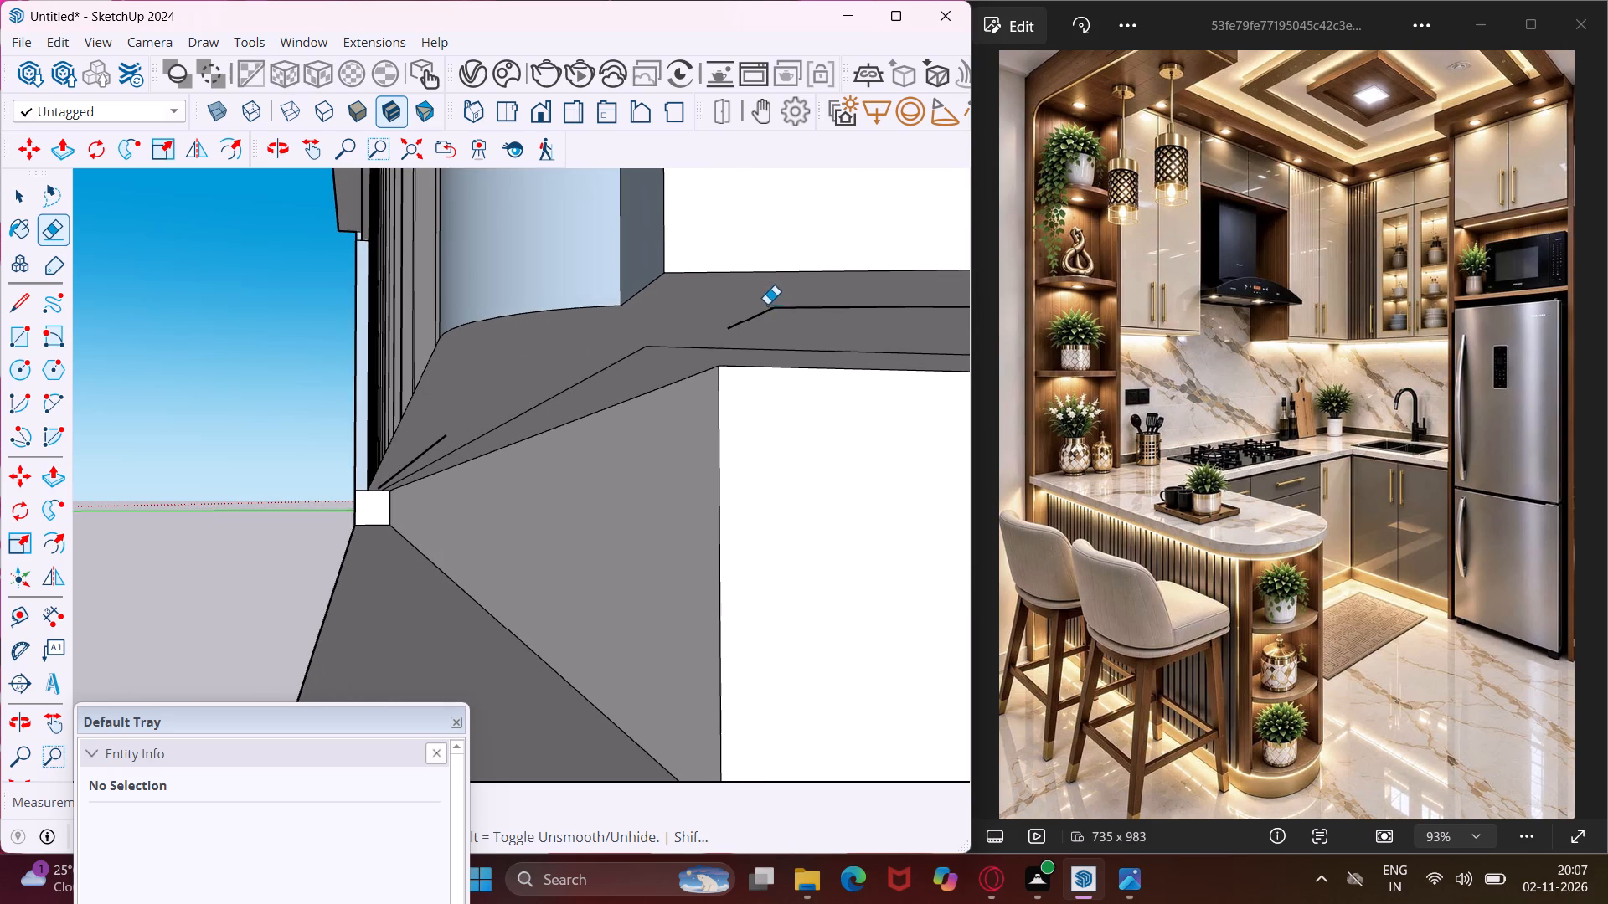
pyautogui.click(759, 312)
pyautogui.click(782, 302)
pyautogui.click(786, 308)
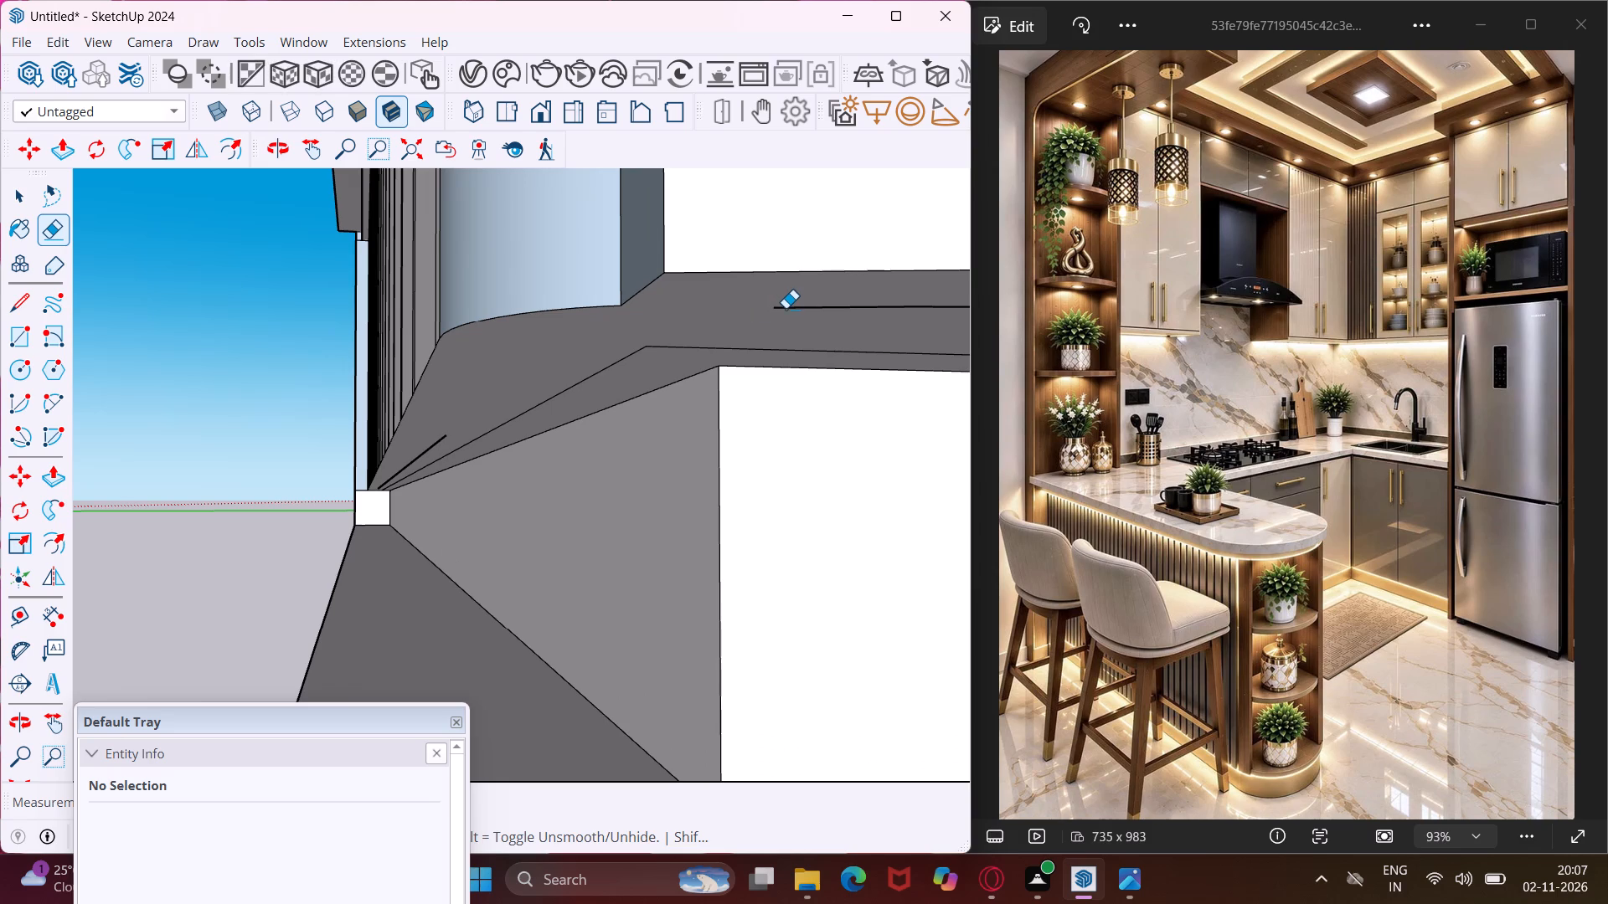
pyautogui.scroll(-17, 590, 335)
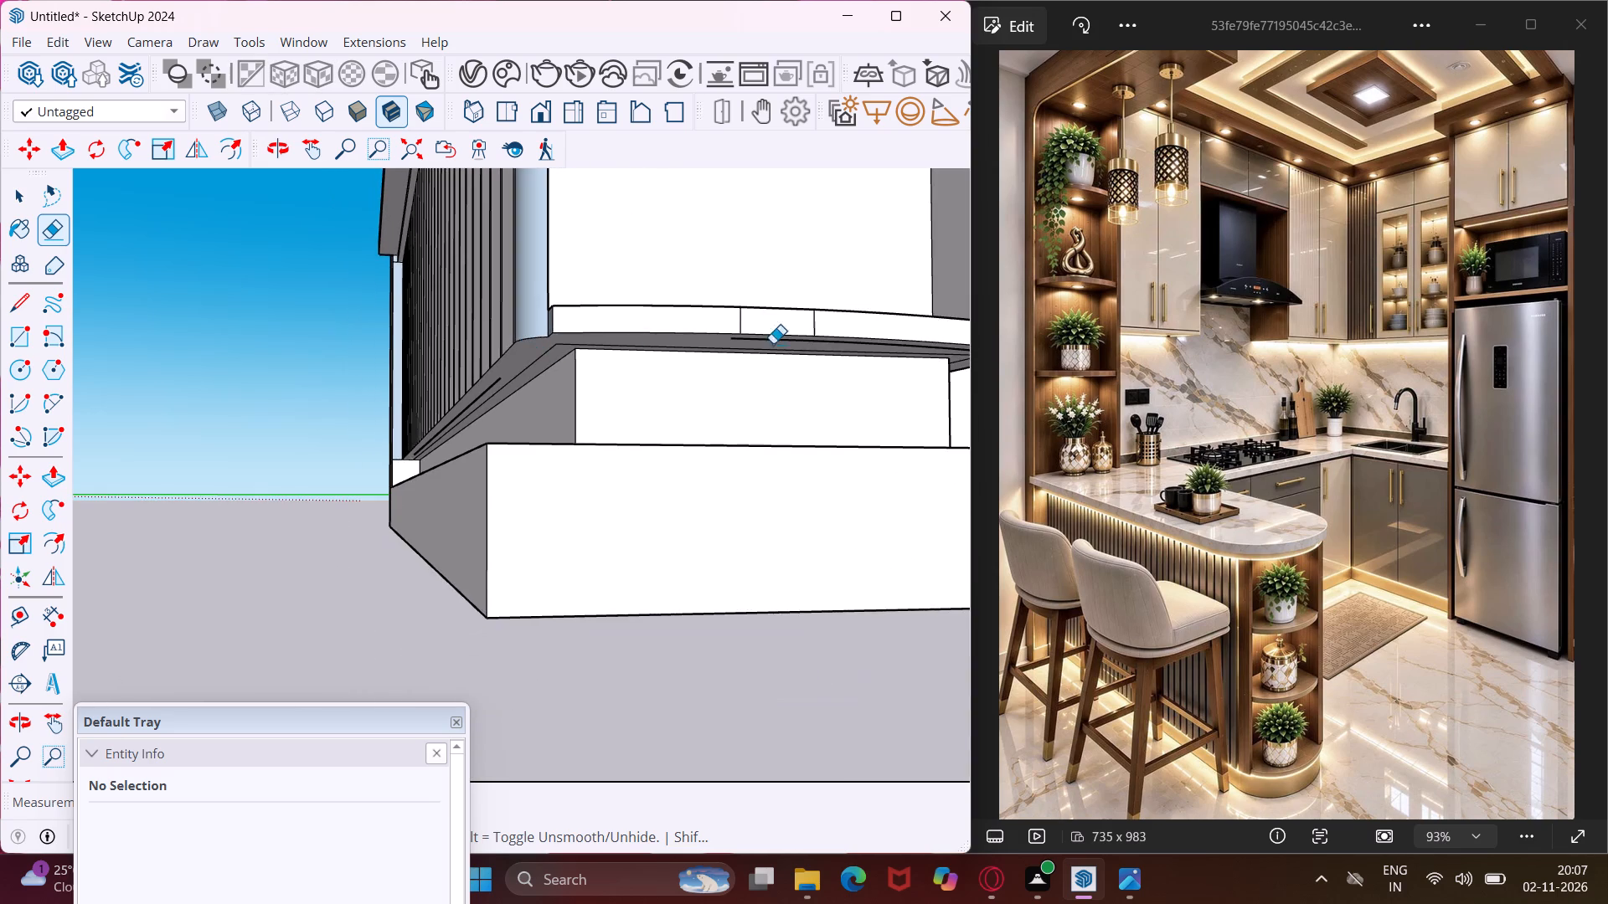
pyautogui.scroll(17, 819, 335)
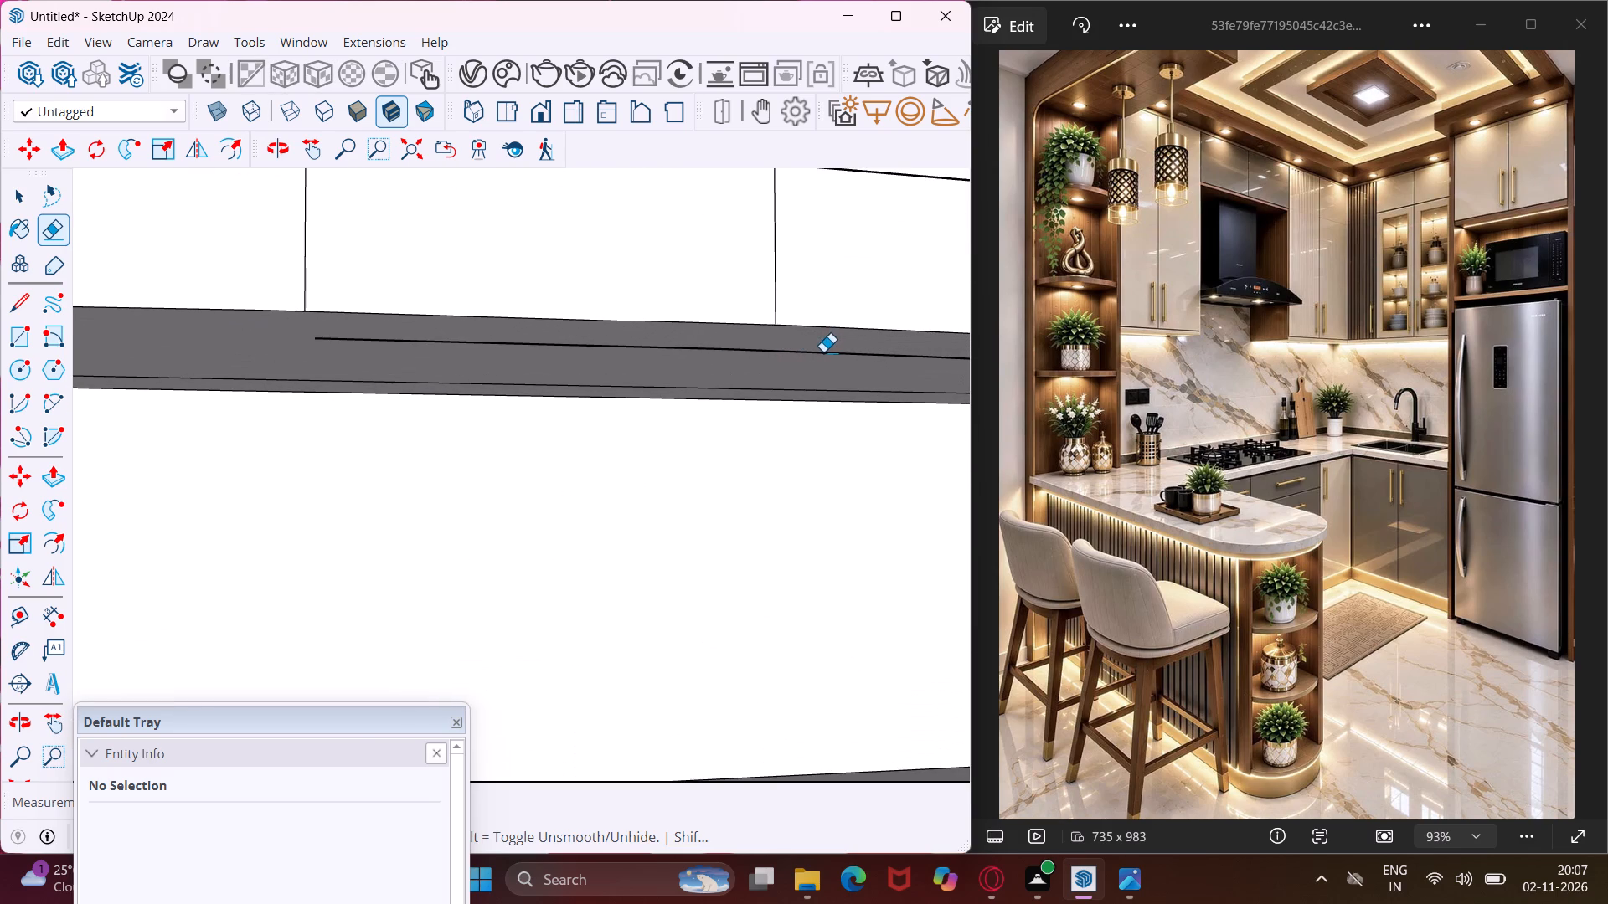
pyautogui.click(824, 352)
pyautogui.click(695, 347)
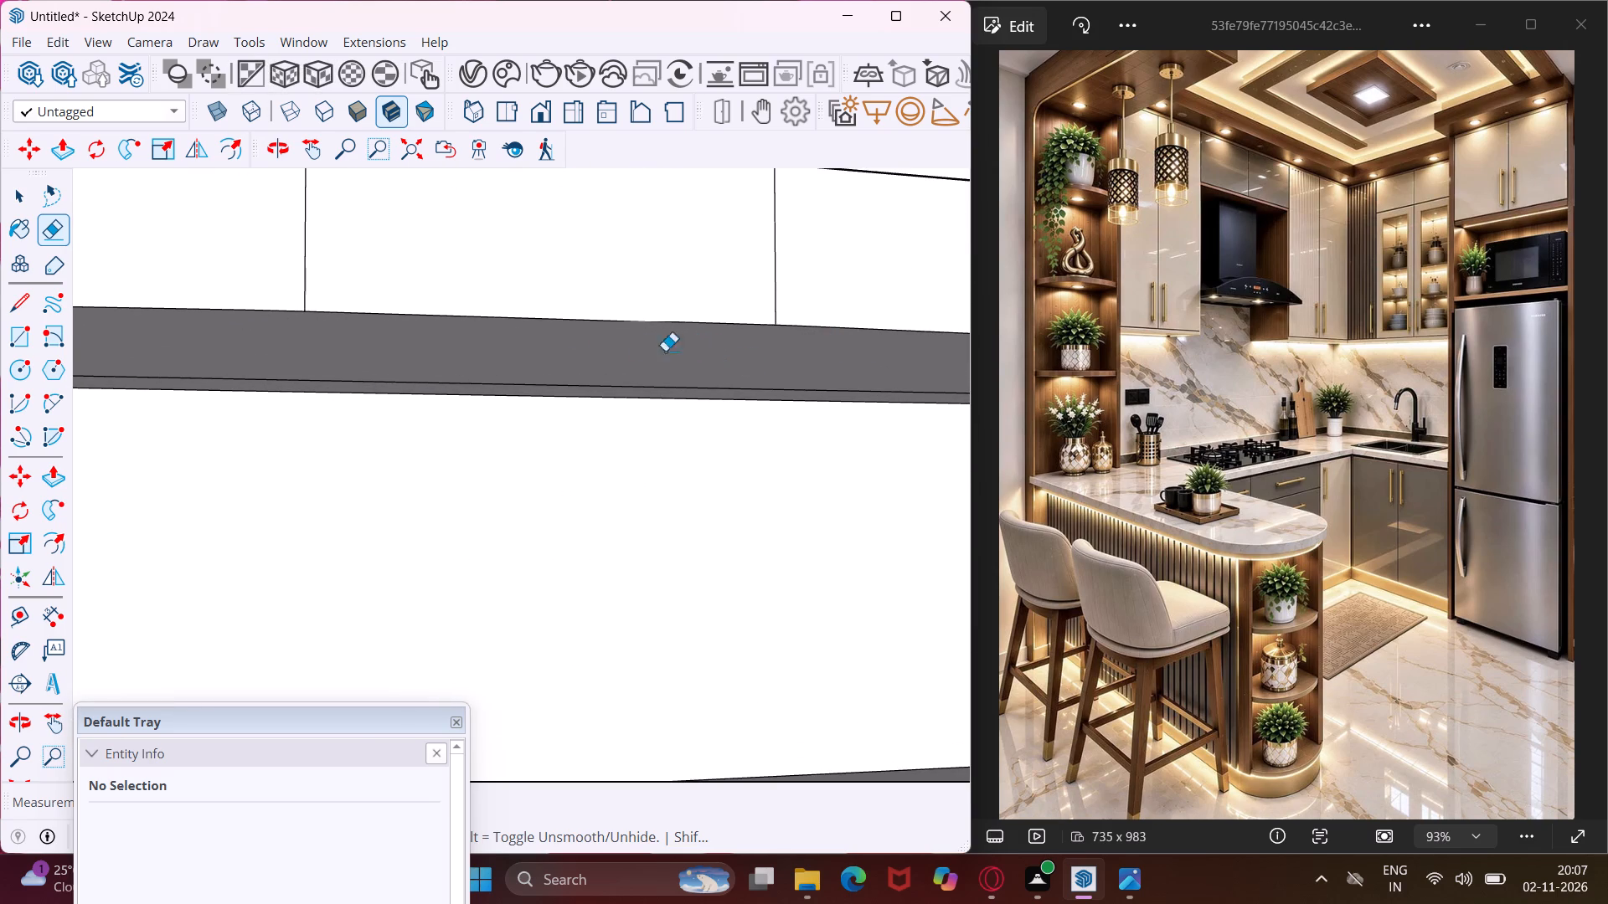
# Erase the outer offset line's segments along the fluted side's underside, starting from the stretch closest to the rounded open-shelf corner.
pyautogui.scroll(-10, 469, 380)
pyautogui.moveTo(702, 368); pyautogui.dragTo(465, 320, button='middle')
pyautogui.scroll(6, 860, 362)
pyautogui.click(957, 309)
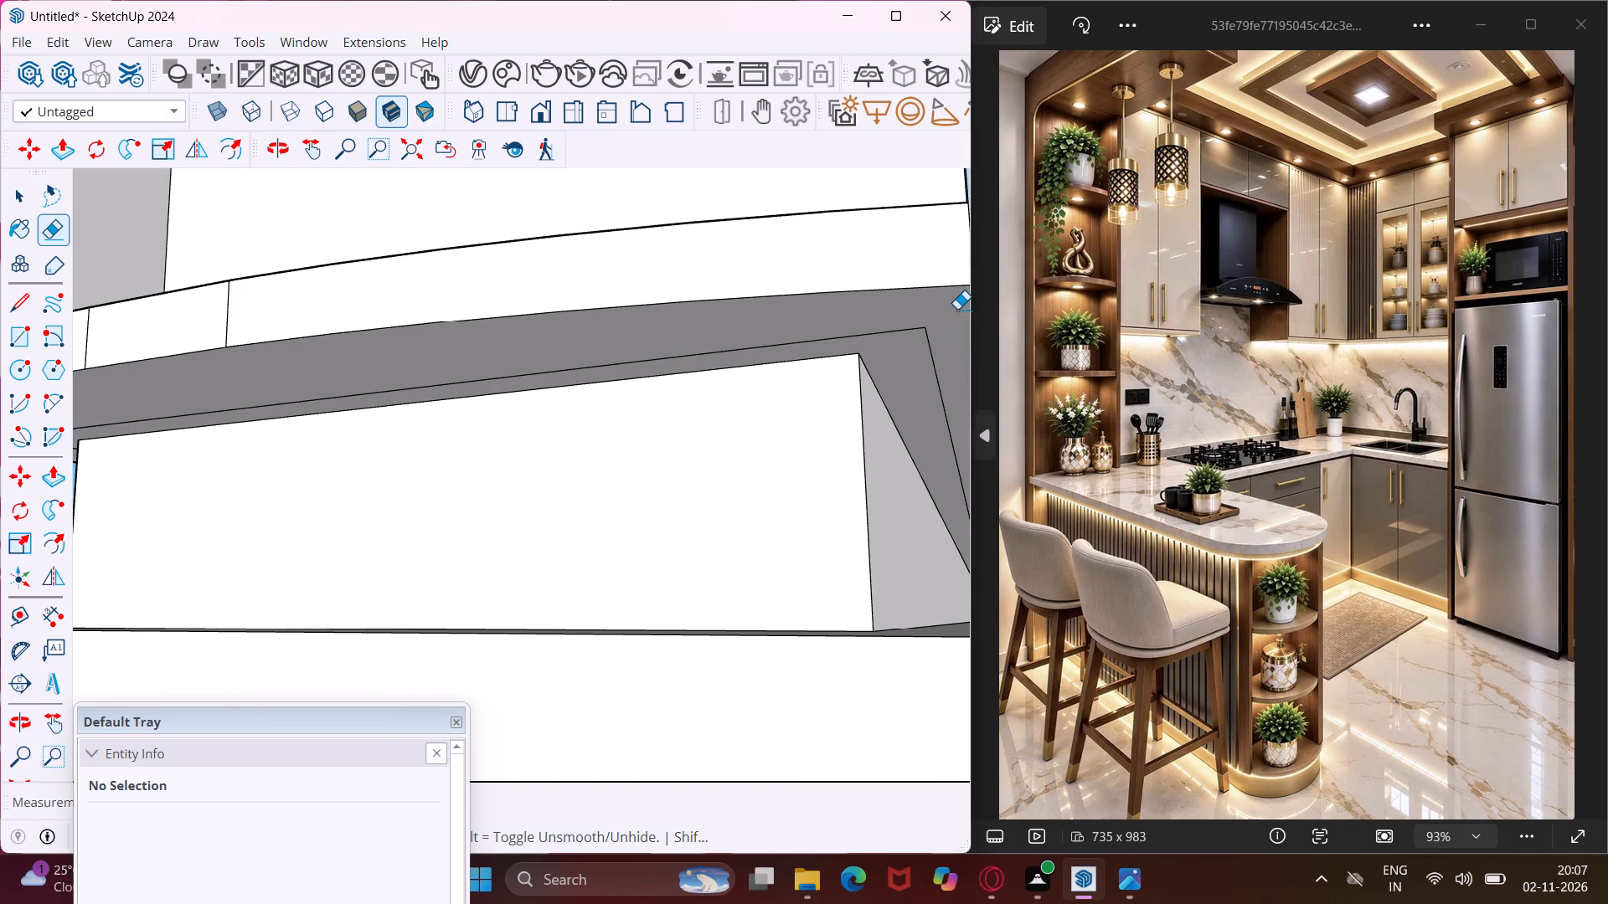
pyautogui.scroll(-5, 775, 355)
pyautogui.scroll(-5, 700, 383)
pyautogui.moveTo(525, 419); pyautogui.dragTo(788, 424, button='middle')
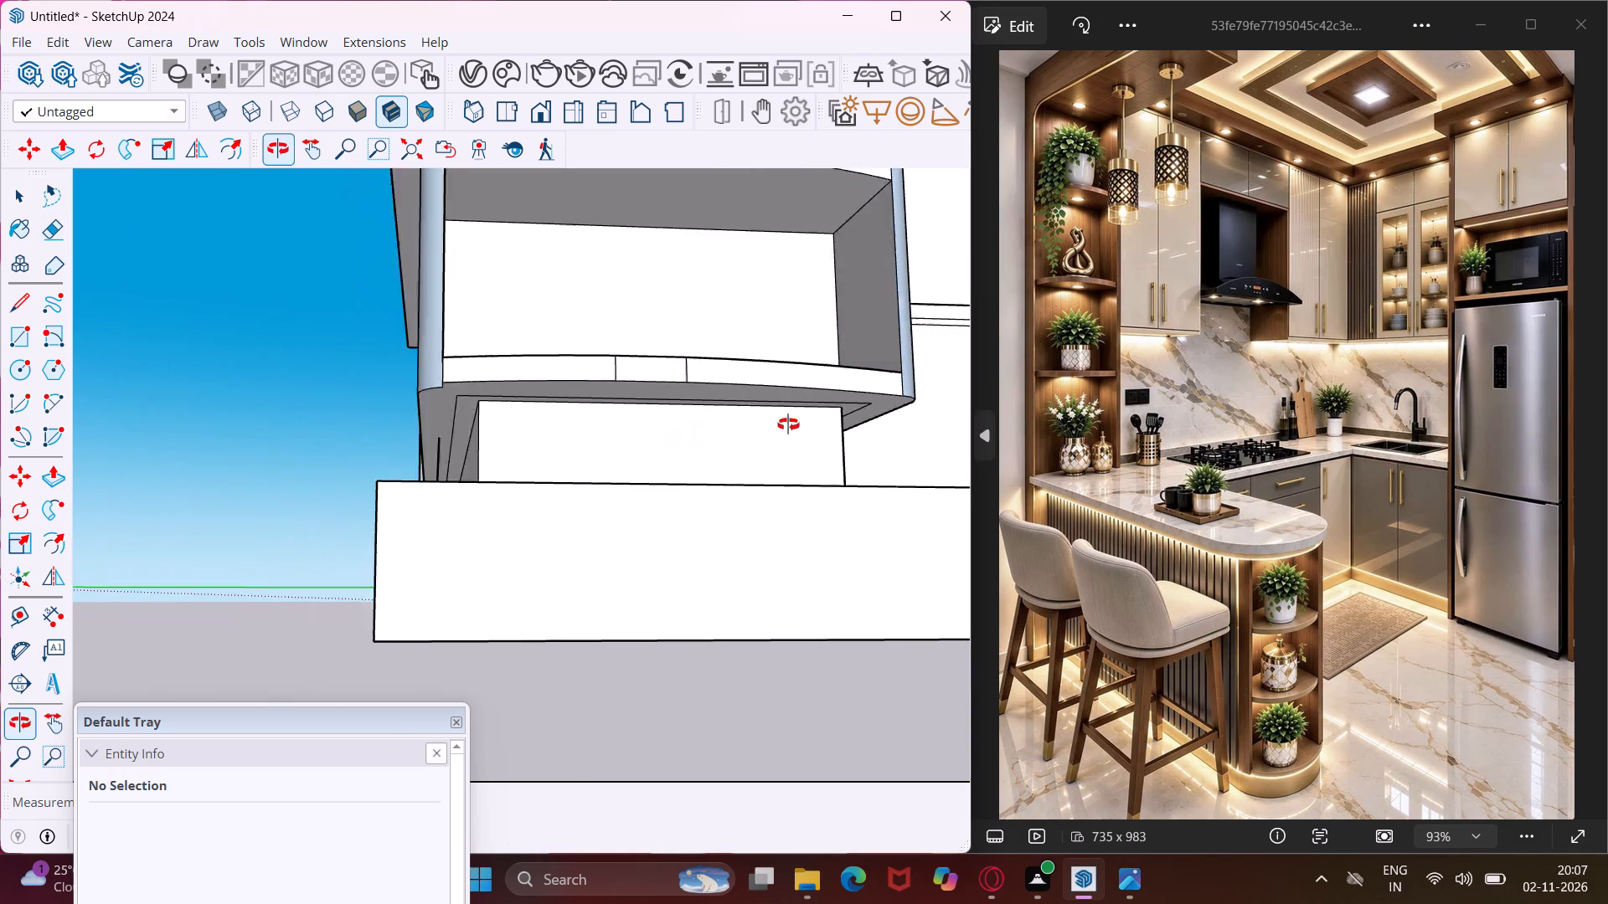
pyautogui.moveTo(788, 424); pyautogui.dragTo(969, 439, button='middle')
pyautogui.scroll(16, 354, 450)
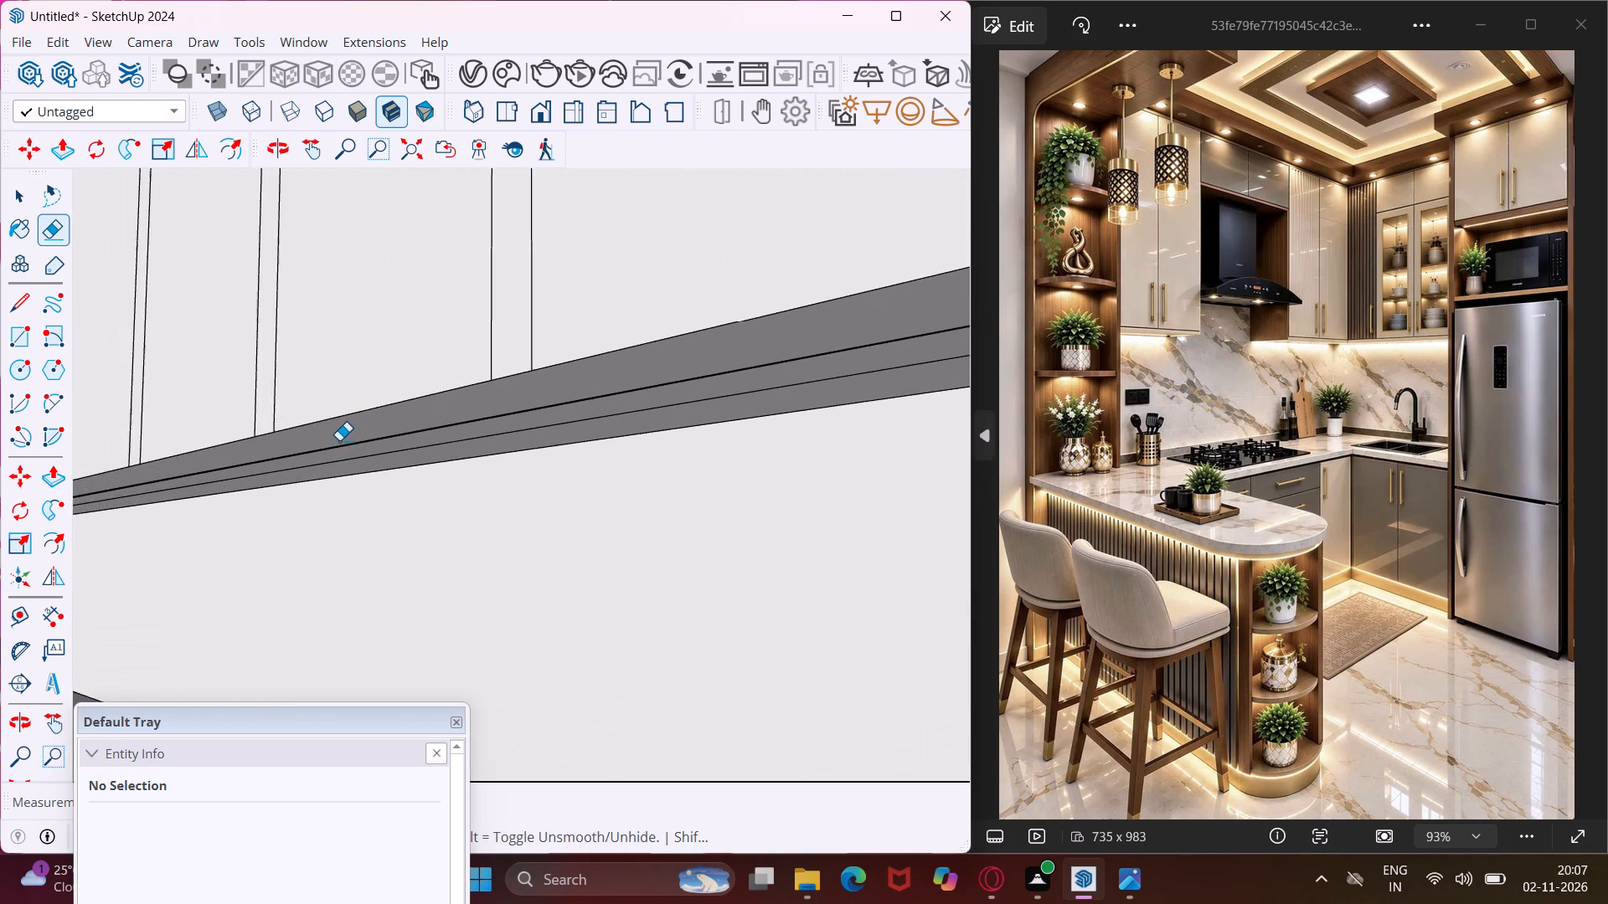
pyautogui.scroll(5, 339, 440)
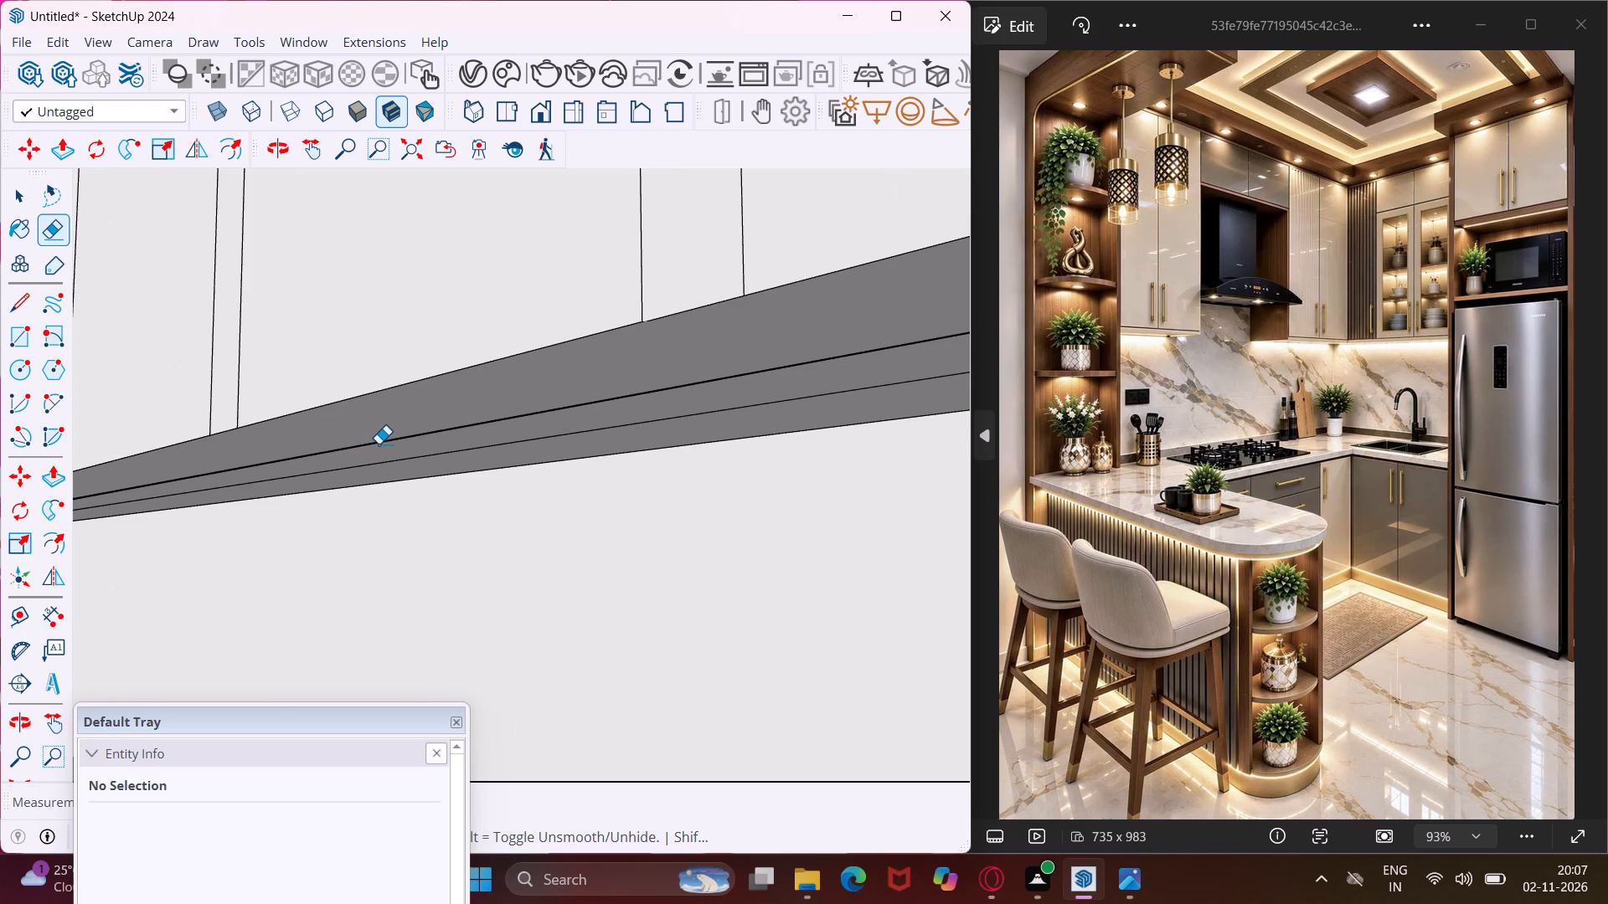
pyautogui.click(379, 444)
pyautogui.click(402, 438)
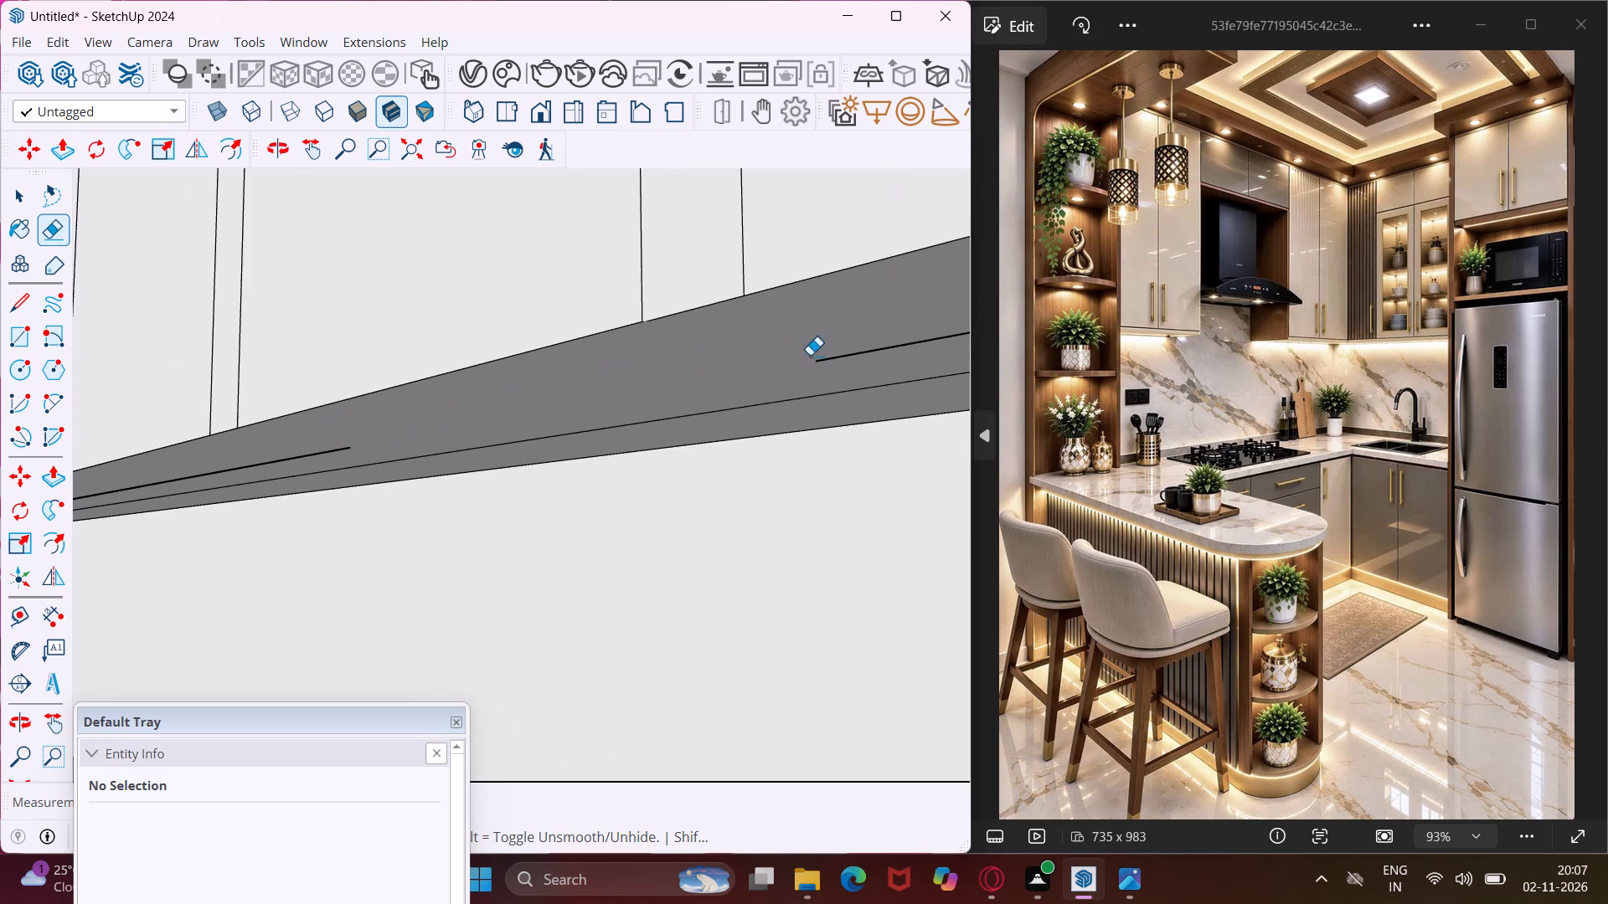
pyautogui.click(853, 353)
pyautogui.click(920, 340)
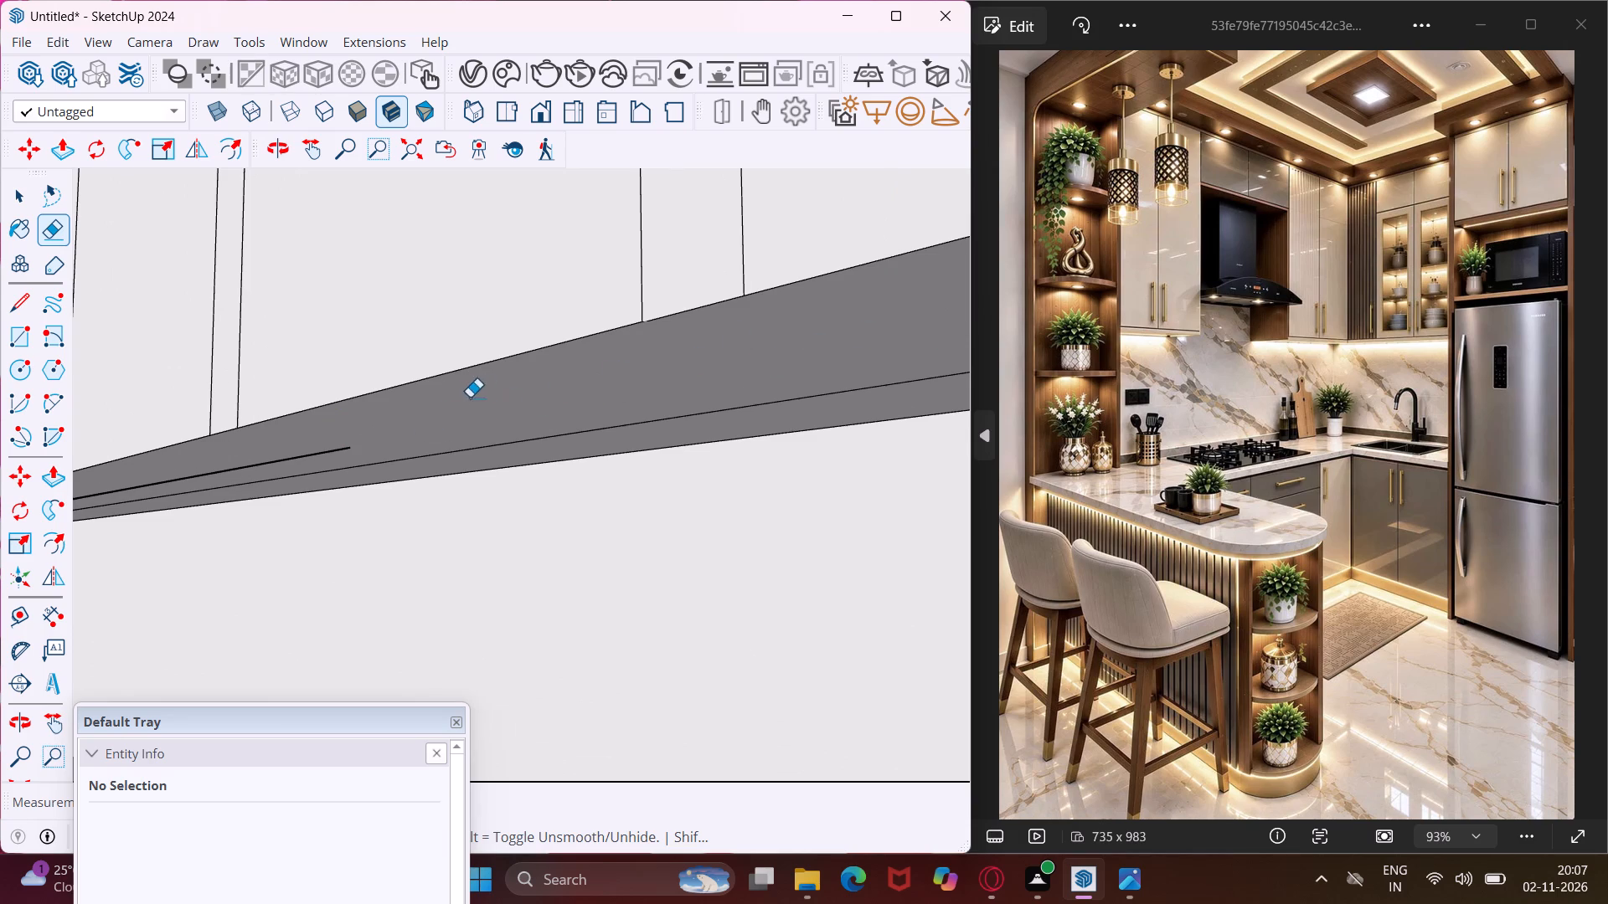
# Erase the next outer offset line segments toward the wall end, including the short leftover piece, keeping the line nearest the recessed base.
pyautogui.scroll(-6, 419, 417)
pyautogui.scroll(7, 363, 437)
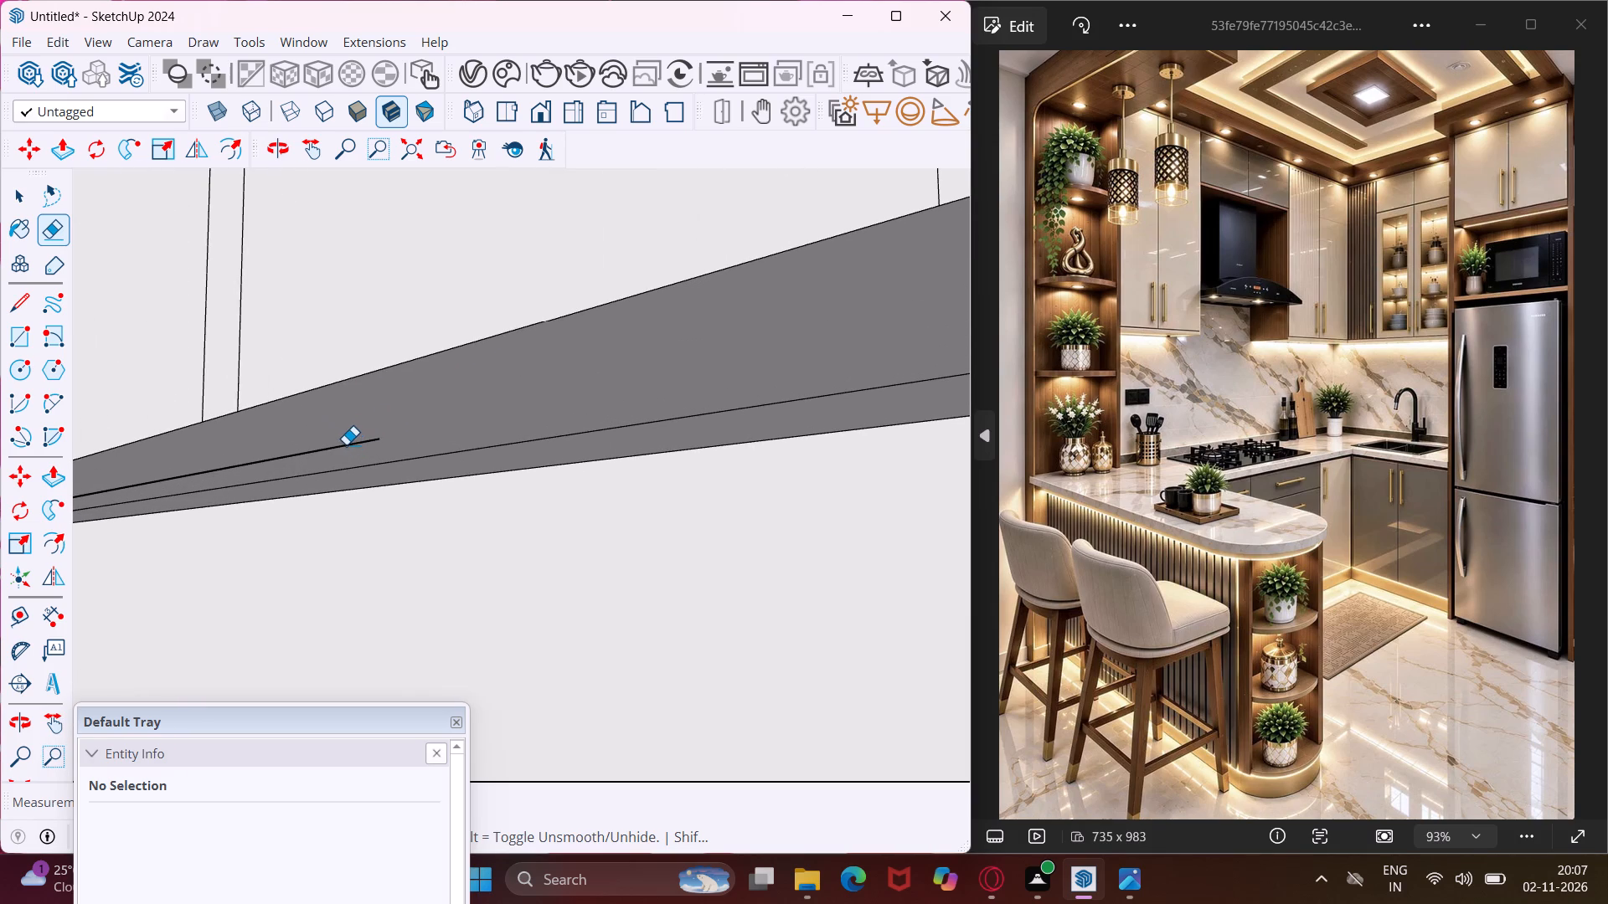
pyautogui.click(346, 444)
pyautogui.click(157, 483)
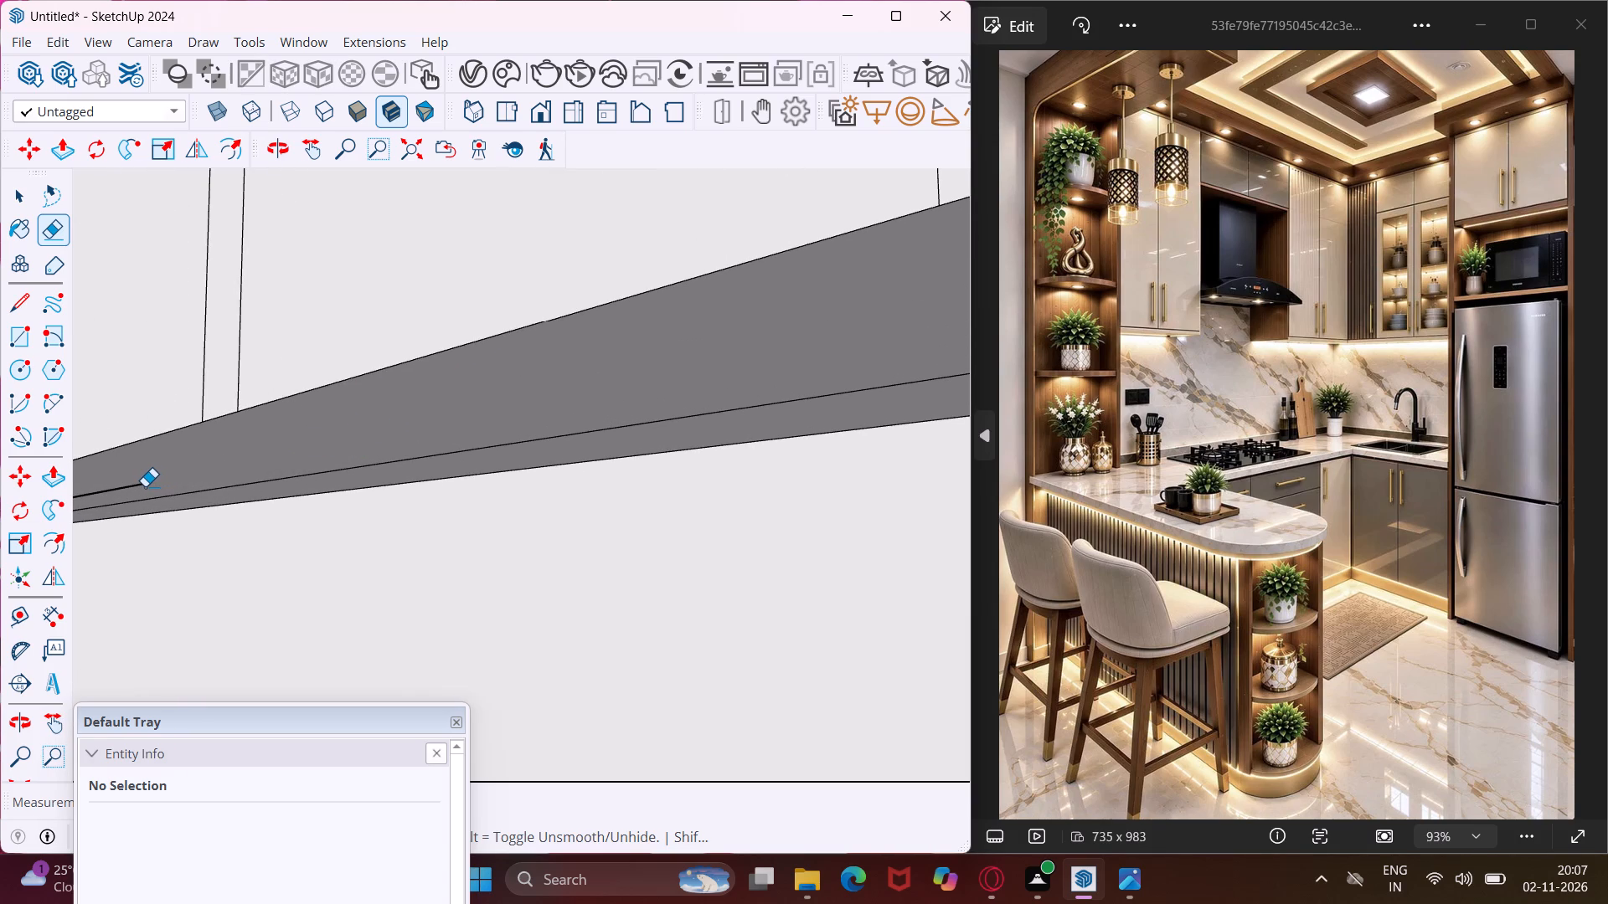
pyautogui.click(138, 482)
pyautogui.click(134, 487)
pyautogui.scroll(-18, 219, 430)
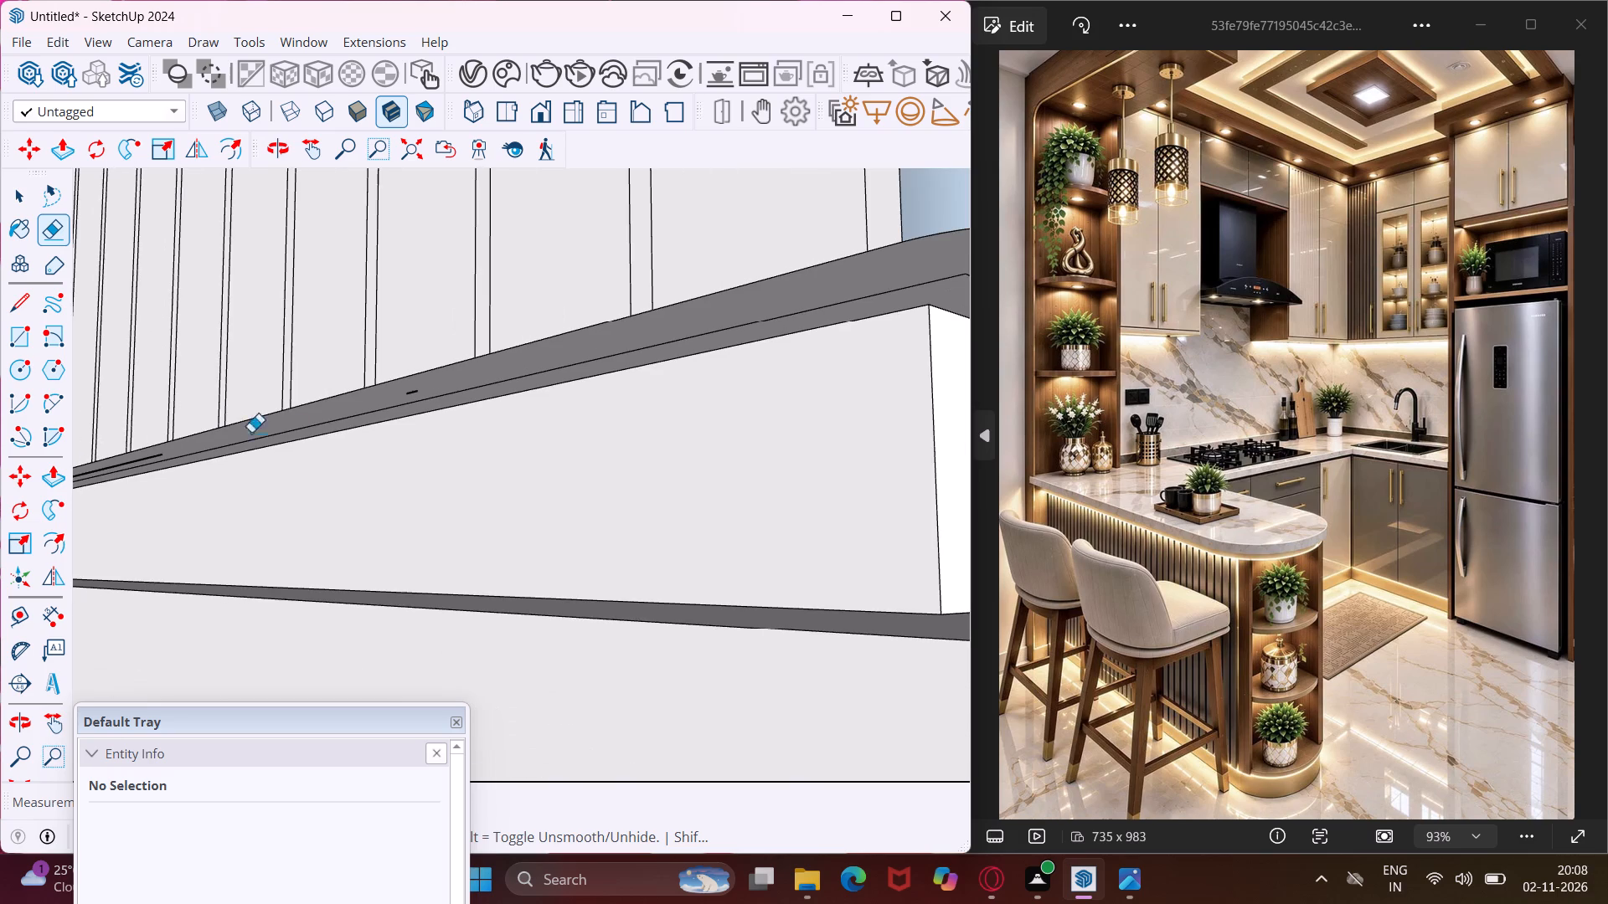
pyautogui.scroll(9, 393, 402)
pyautogui.click(435, 382)
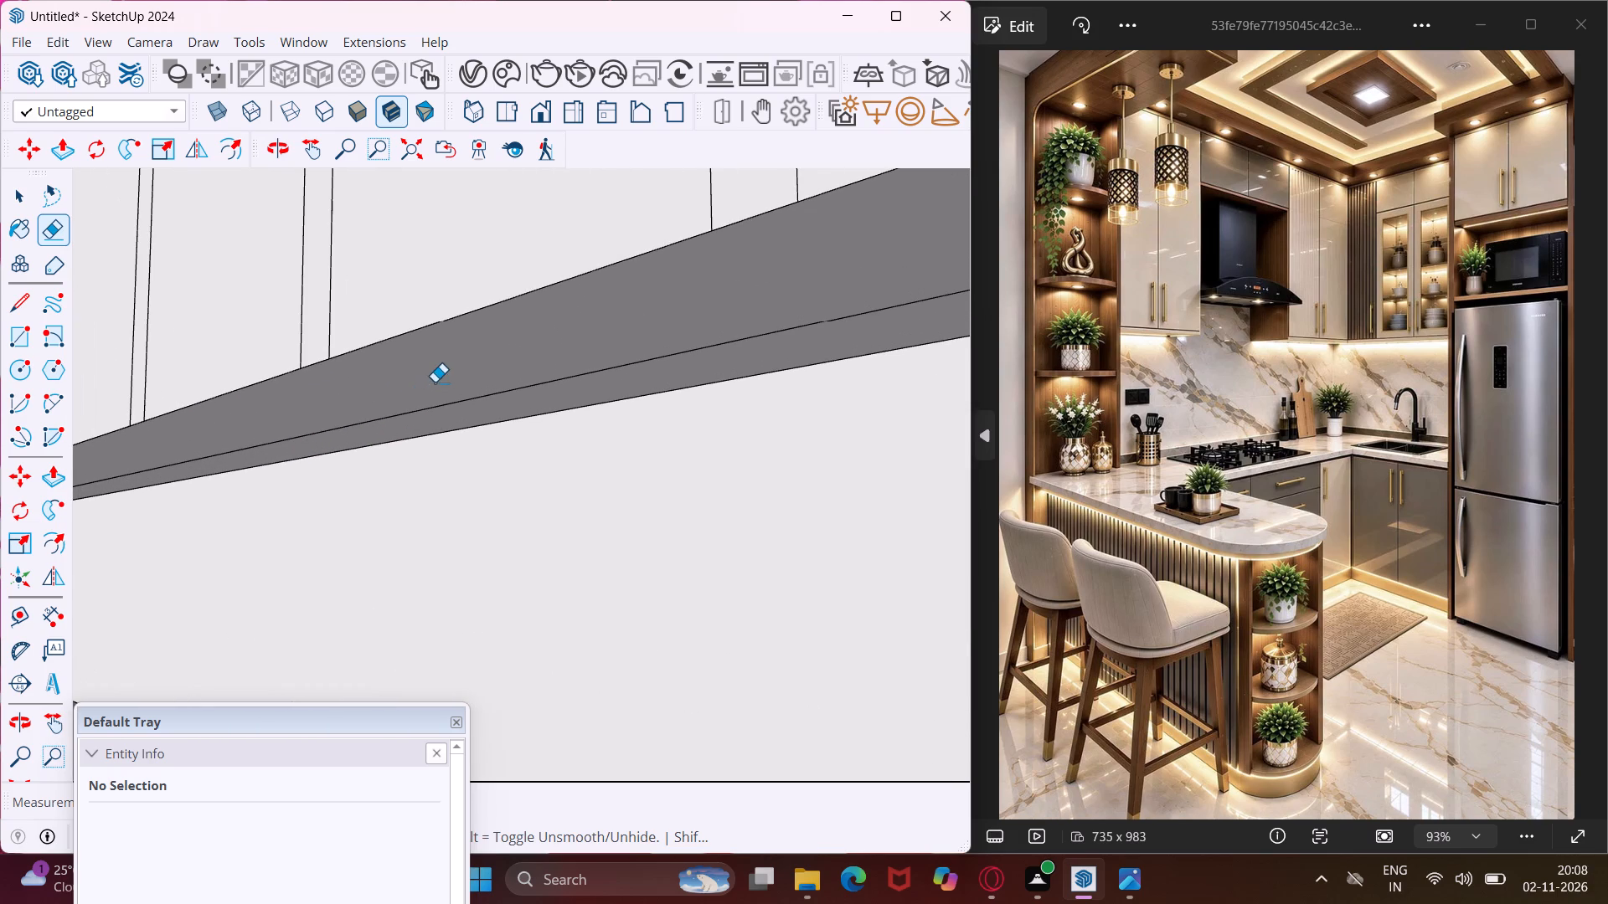
# Erase the following long stretch of outer offset line segments beneath the flutes, continuing along the underside toward the wall end.
pyautogui.scroll(-13, 435, 379)
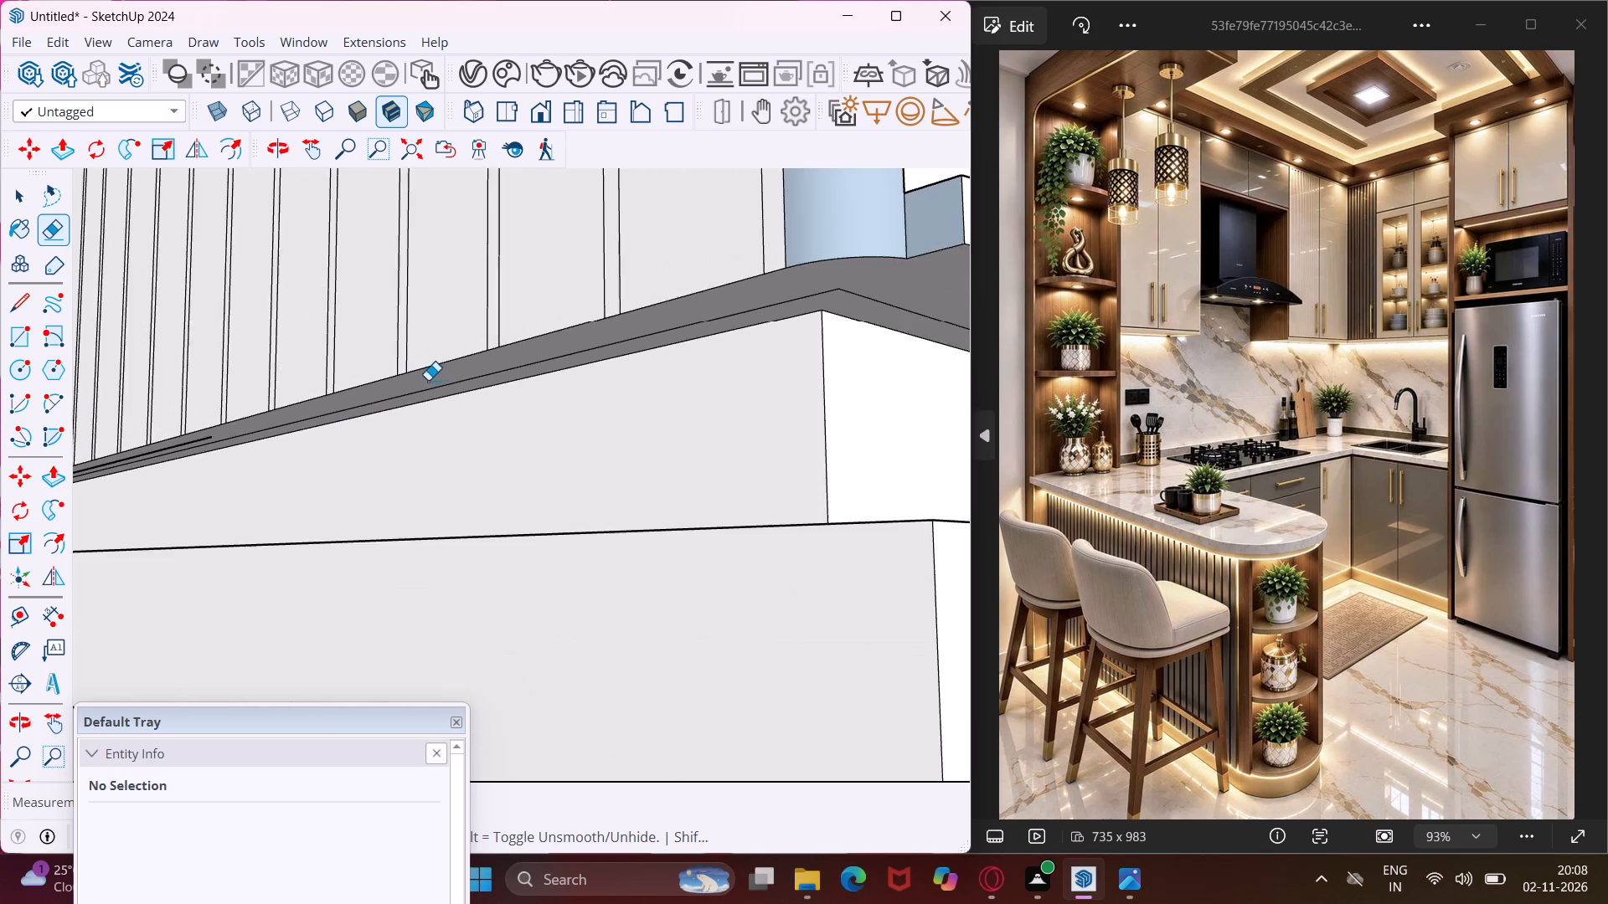
pyautogui.scroll(-5, 418, 385)
pyautogui.scroll(15, 131, 451)
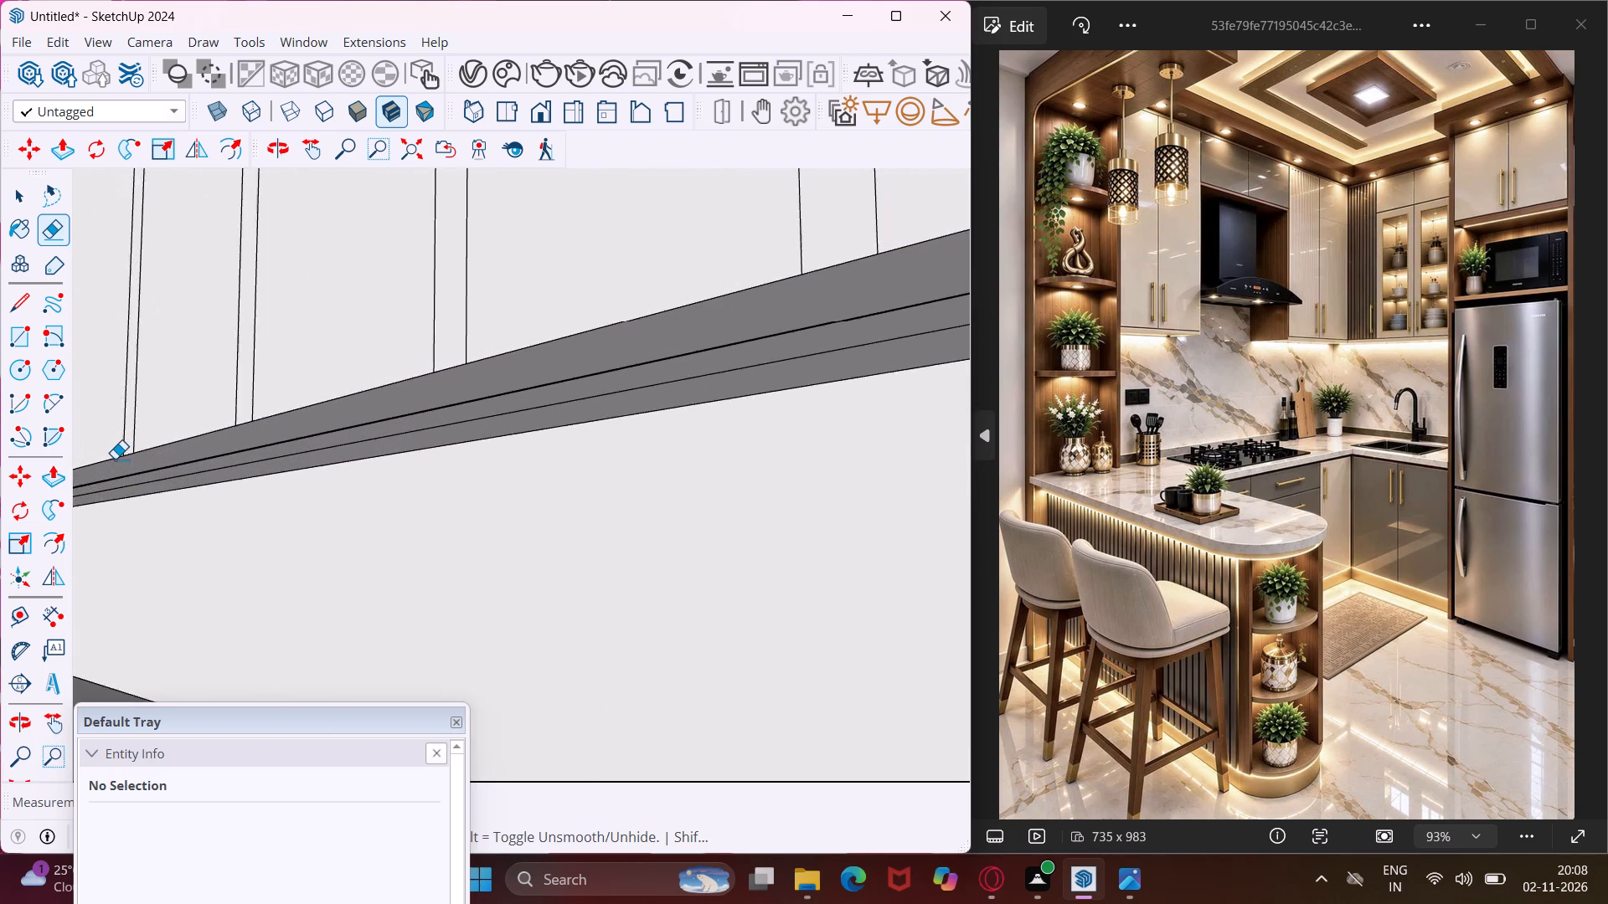
pyautogui.scroll(17, 115, 459)
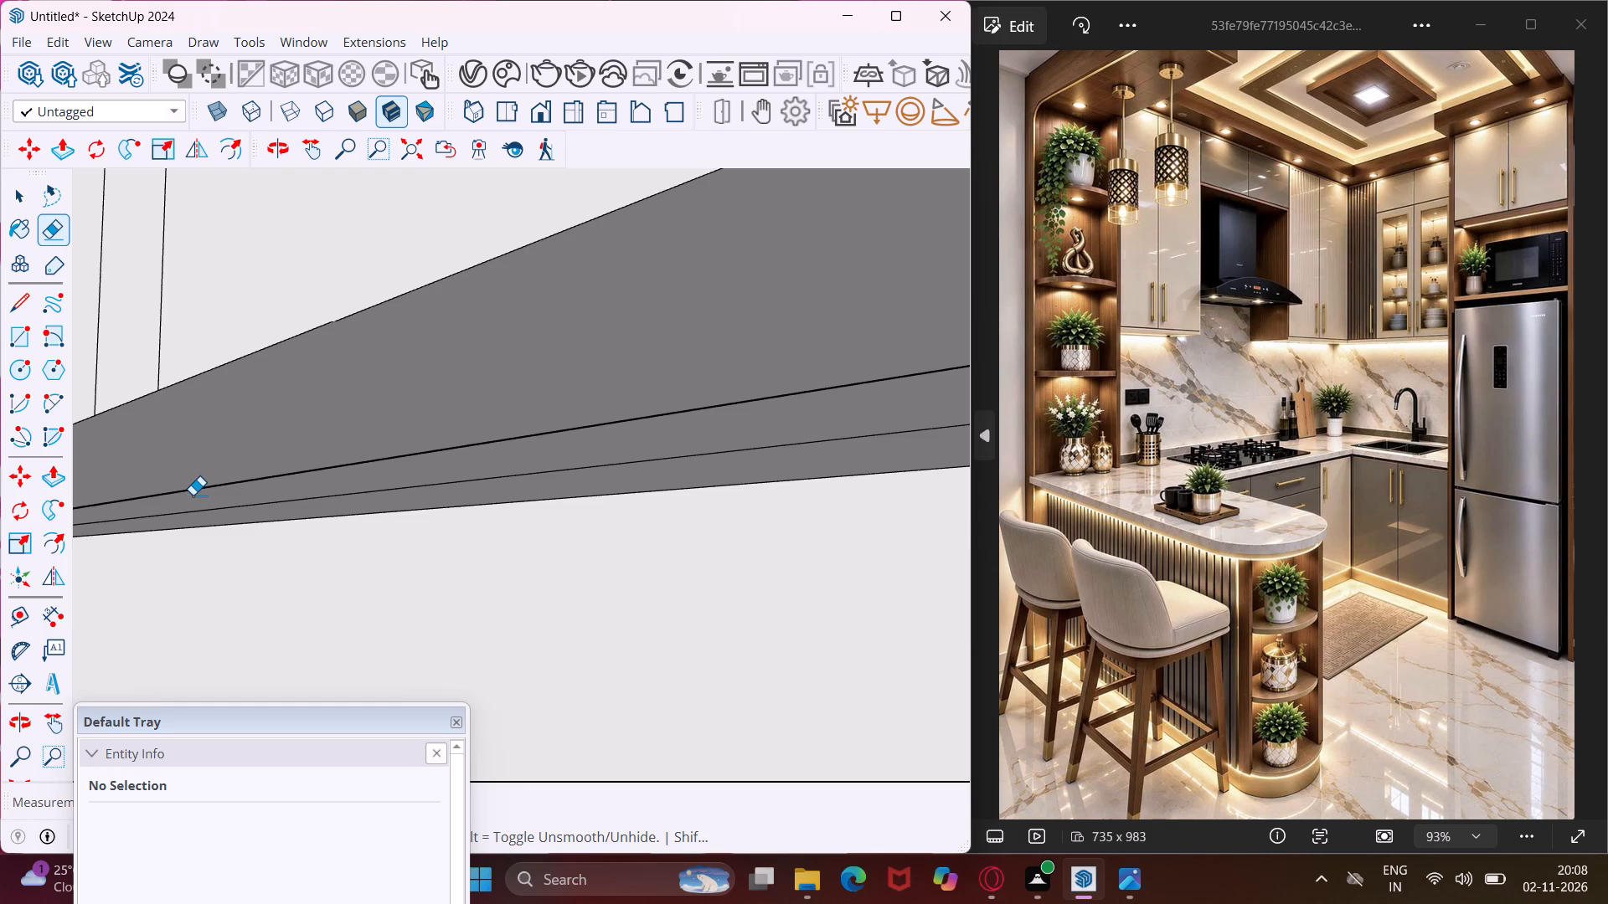
pyautogui.click(193, 490)
pyautogui.click(487, 442)
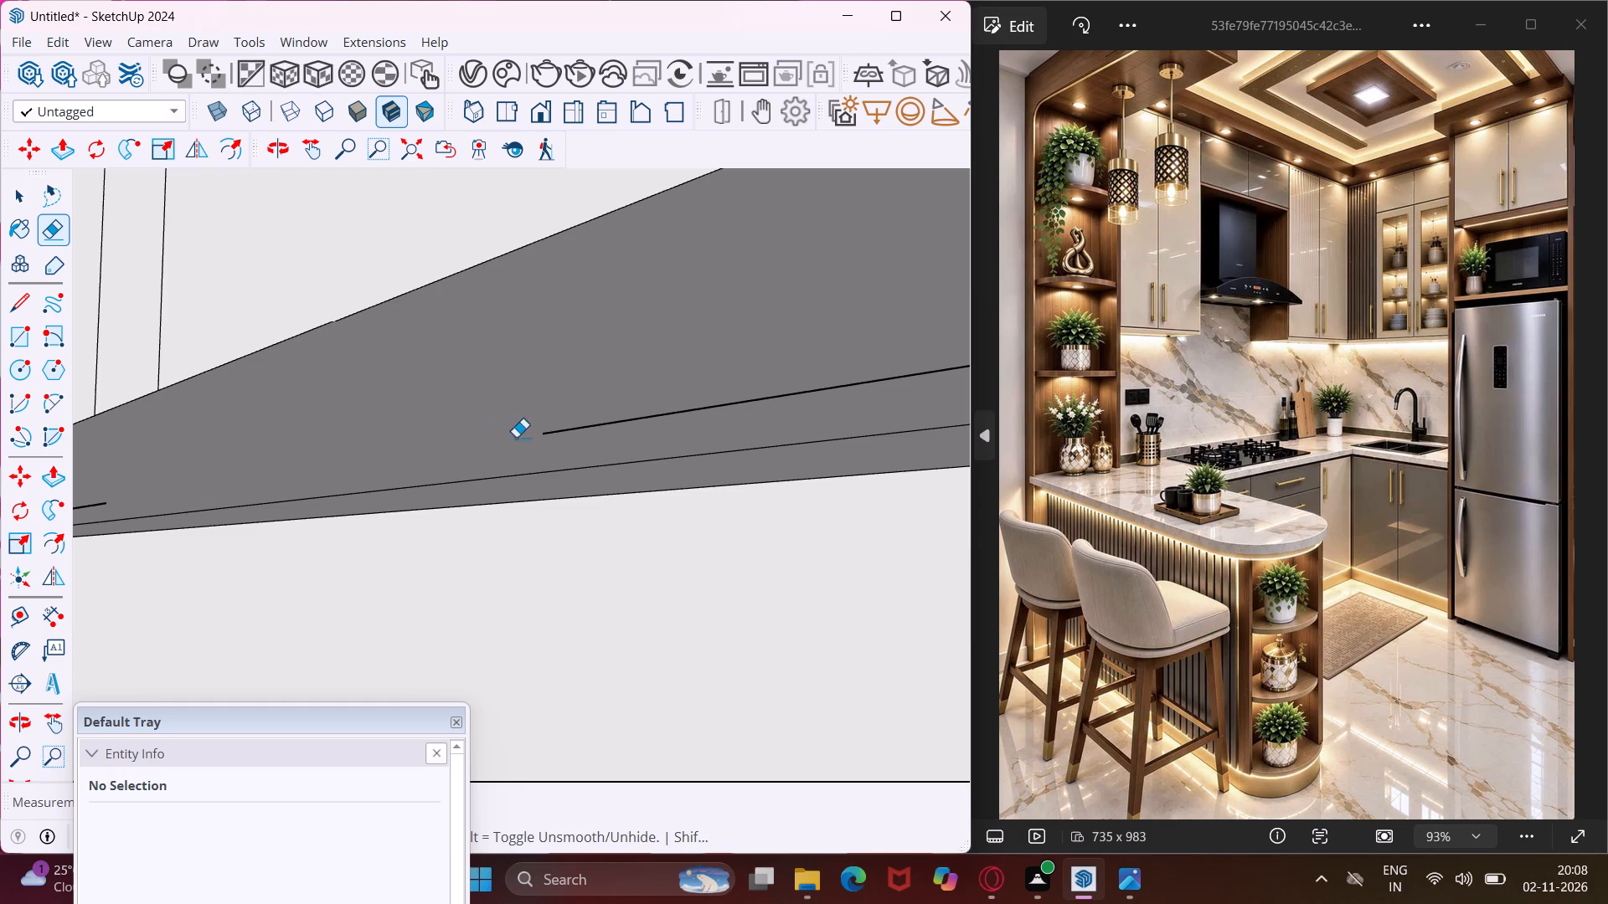
pyautogui.click(611, 424)
pyautogui.scroll(-6, 578, 417)
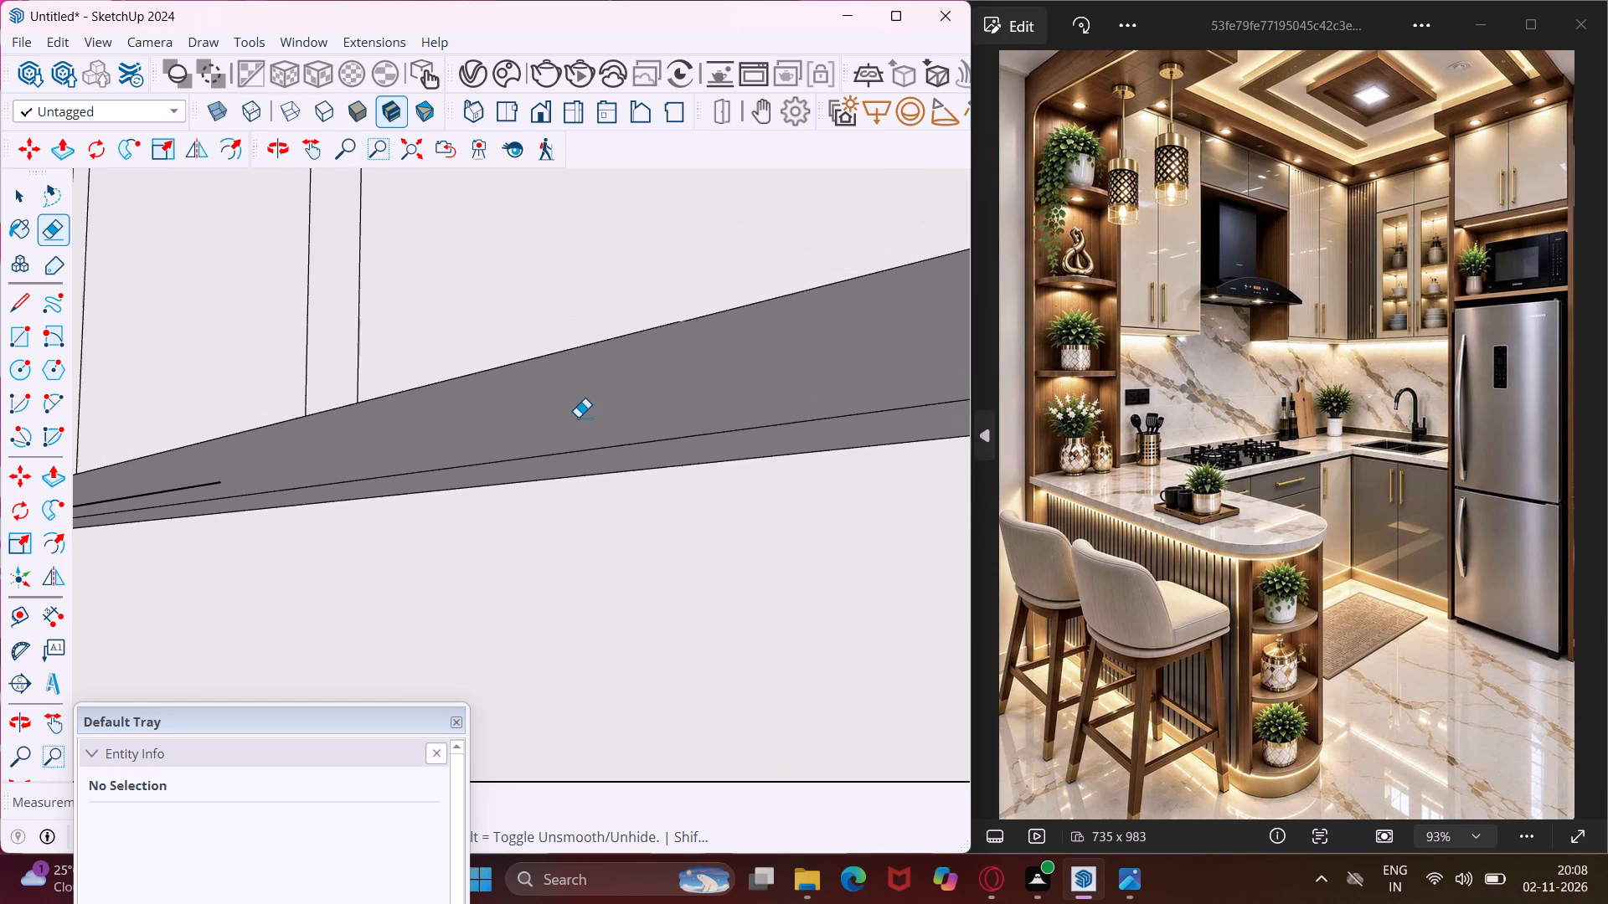
pyautogui.scroll(-6, 578, 415)
pyautogui.scroll(6, 242, 479)
pyautogui.scroll(-1, 229, 478)
pyautogui.scroll(4, 229, 478)
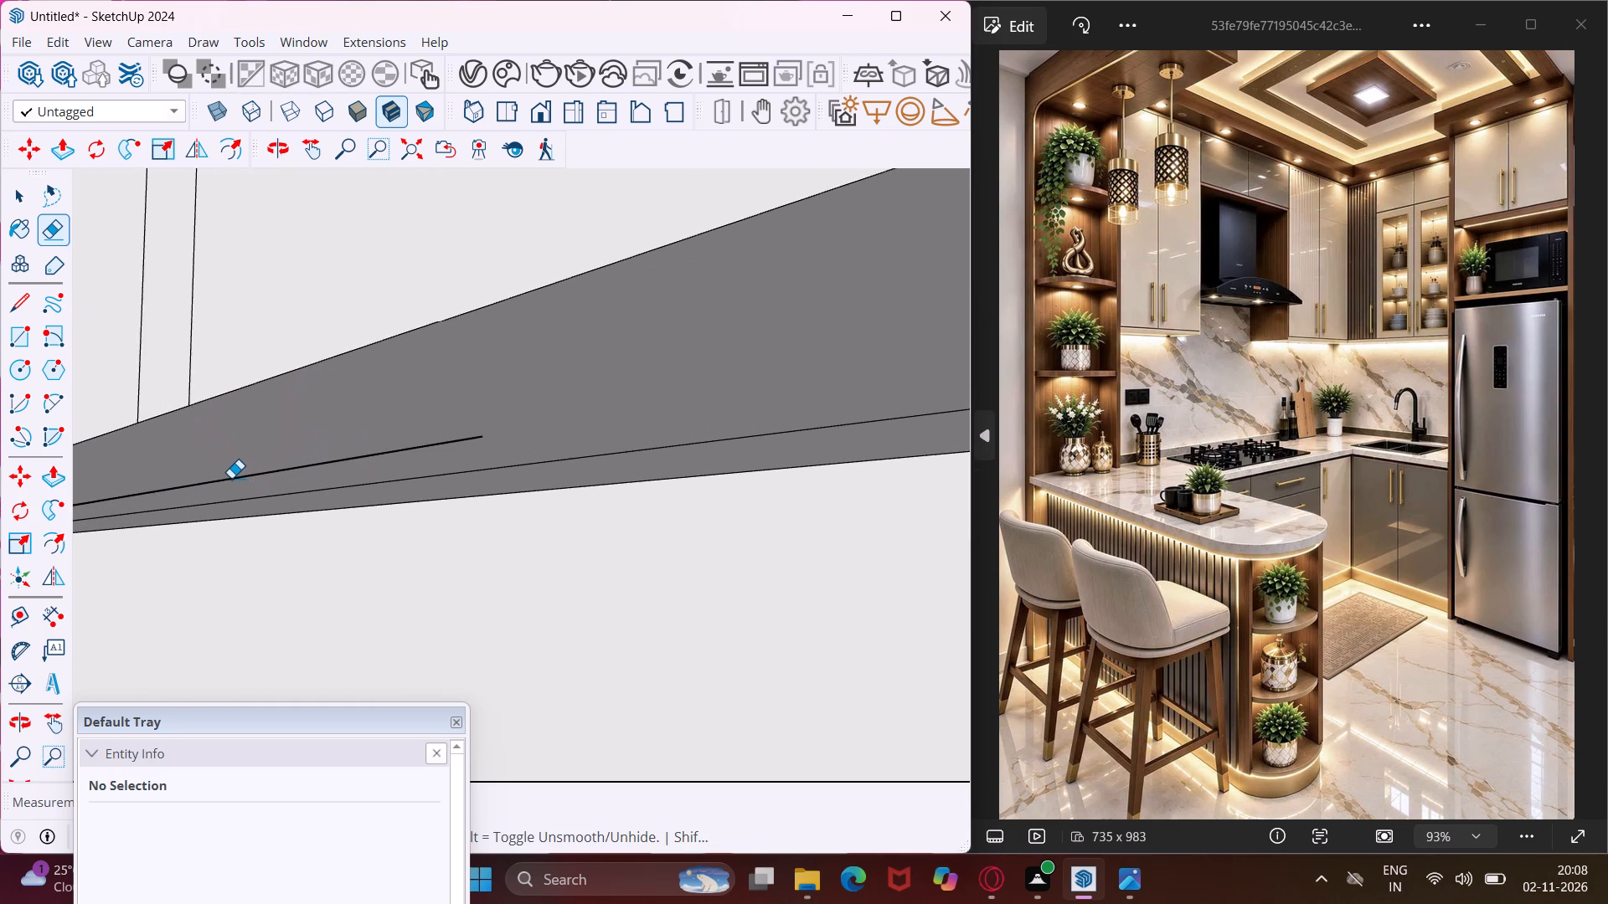
pyautogui.click(231, 478)
pyautogui.click(441, 441)
# Erase the next run of outer offset line segments on the fluted side's underside, including the short remnants at both its ends.
pyautogui.scroll(-18, 541, 395)
pyautogui.scroll(9, 199, 481)
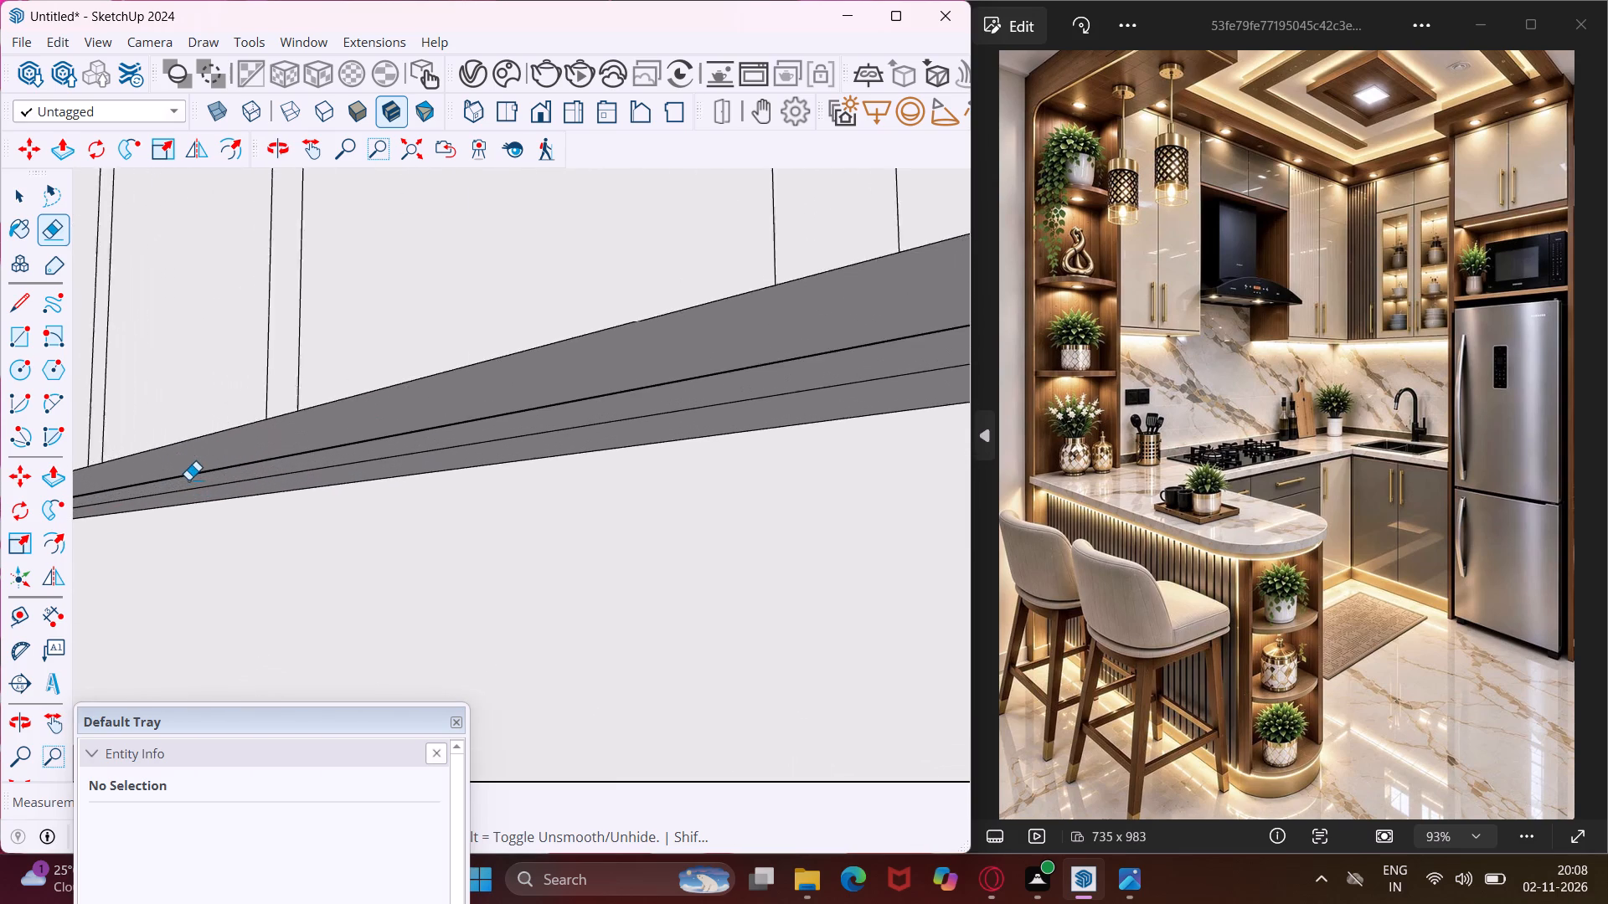
pyautogui.scroll(7, 188, 480)
pyautogui.click(188, 471)
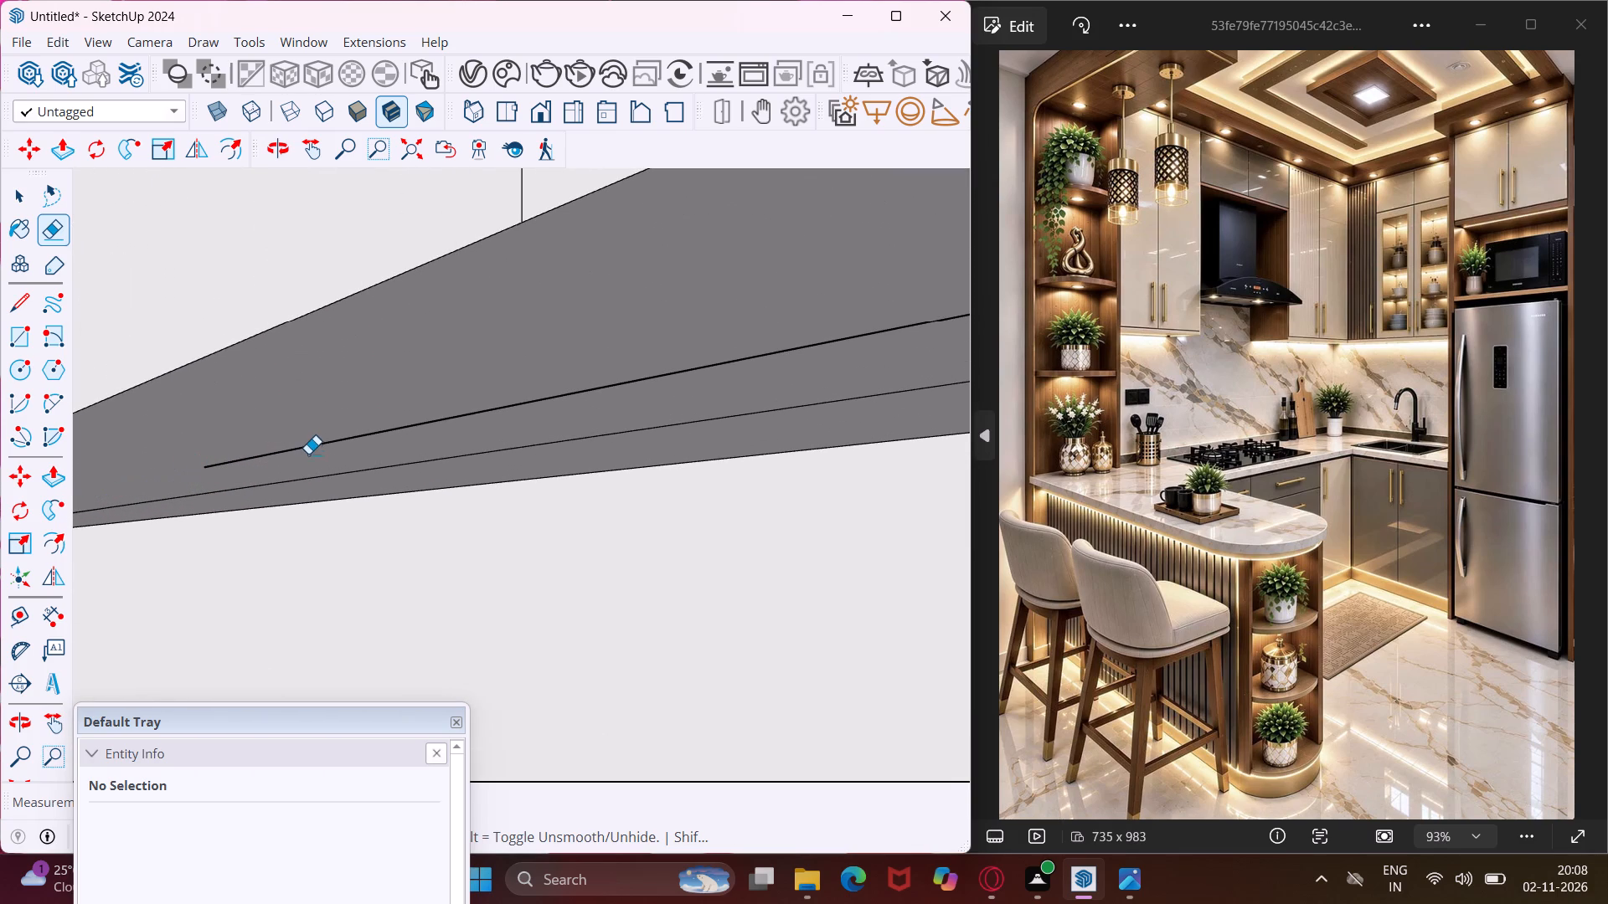
pyautogui.click(308, 445)
pyautogui.click(230, 464)
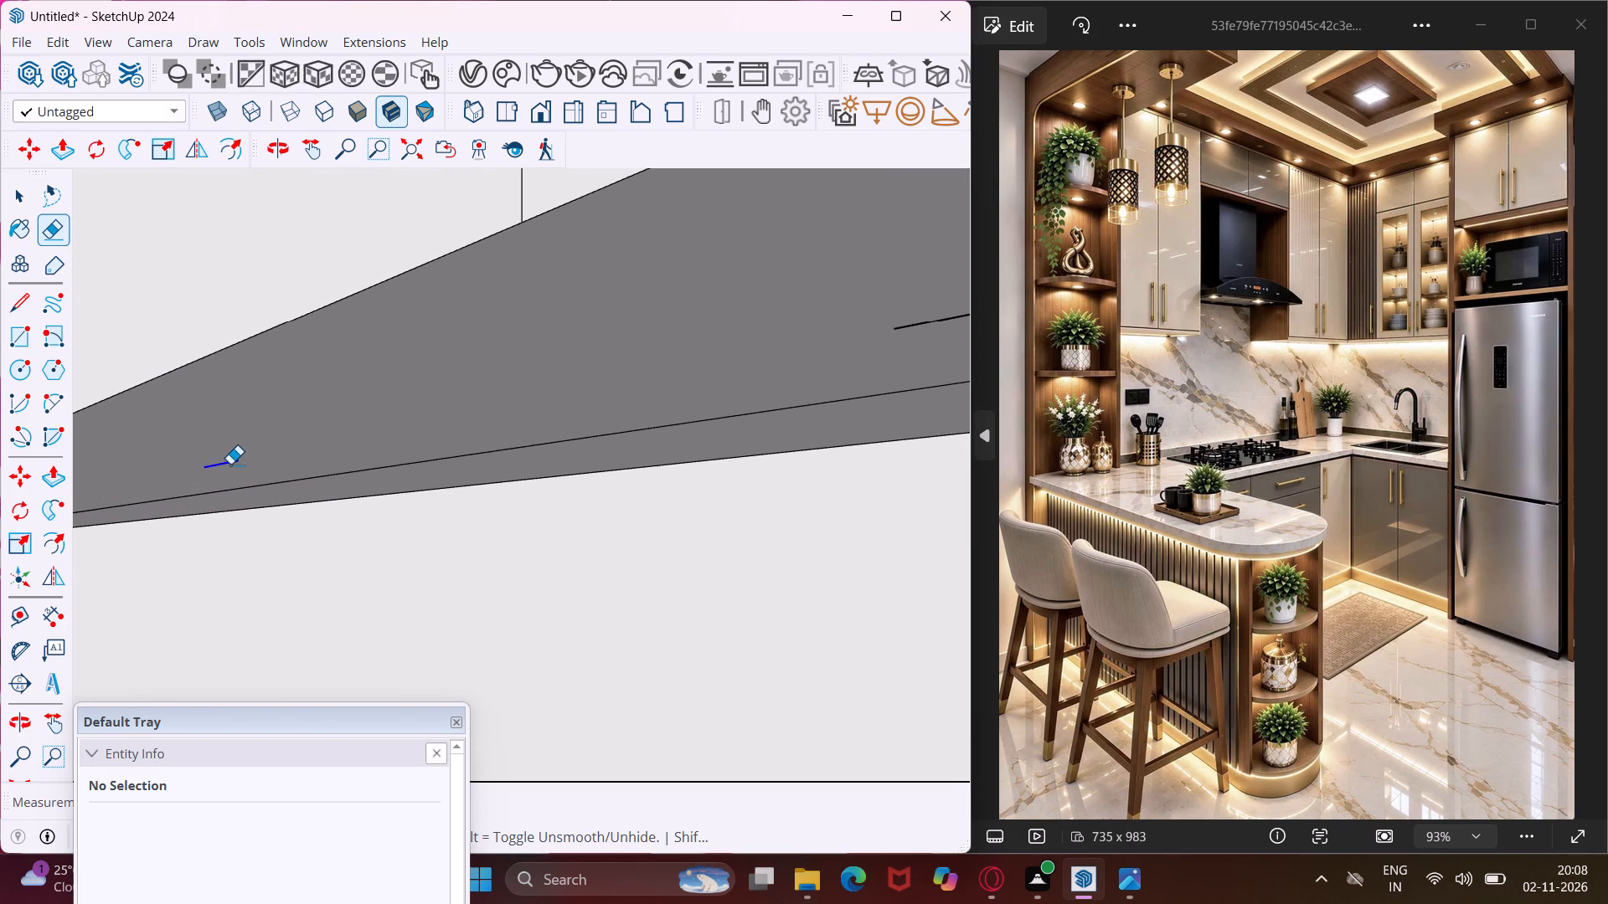
pyautogui.click(899, 330)
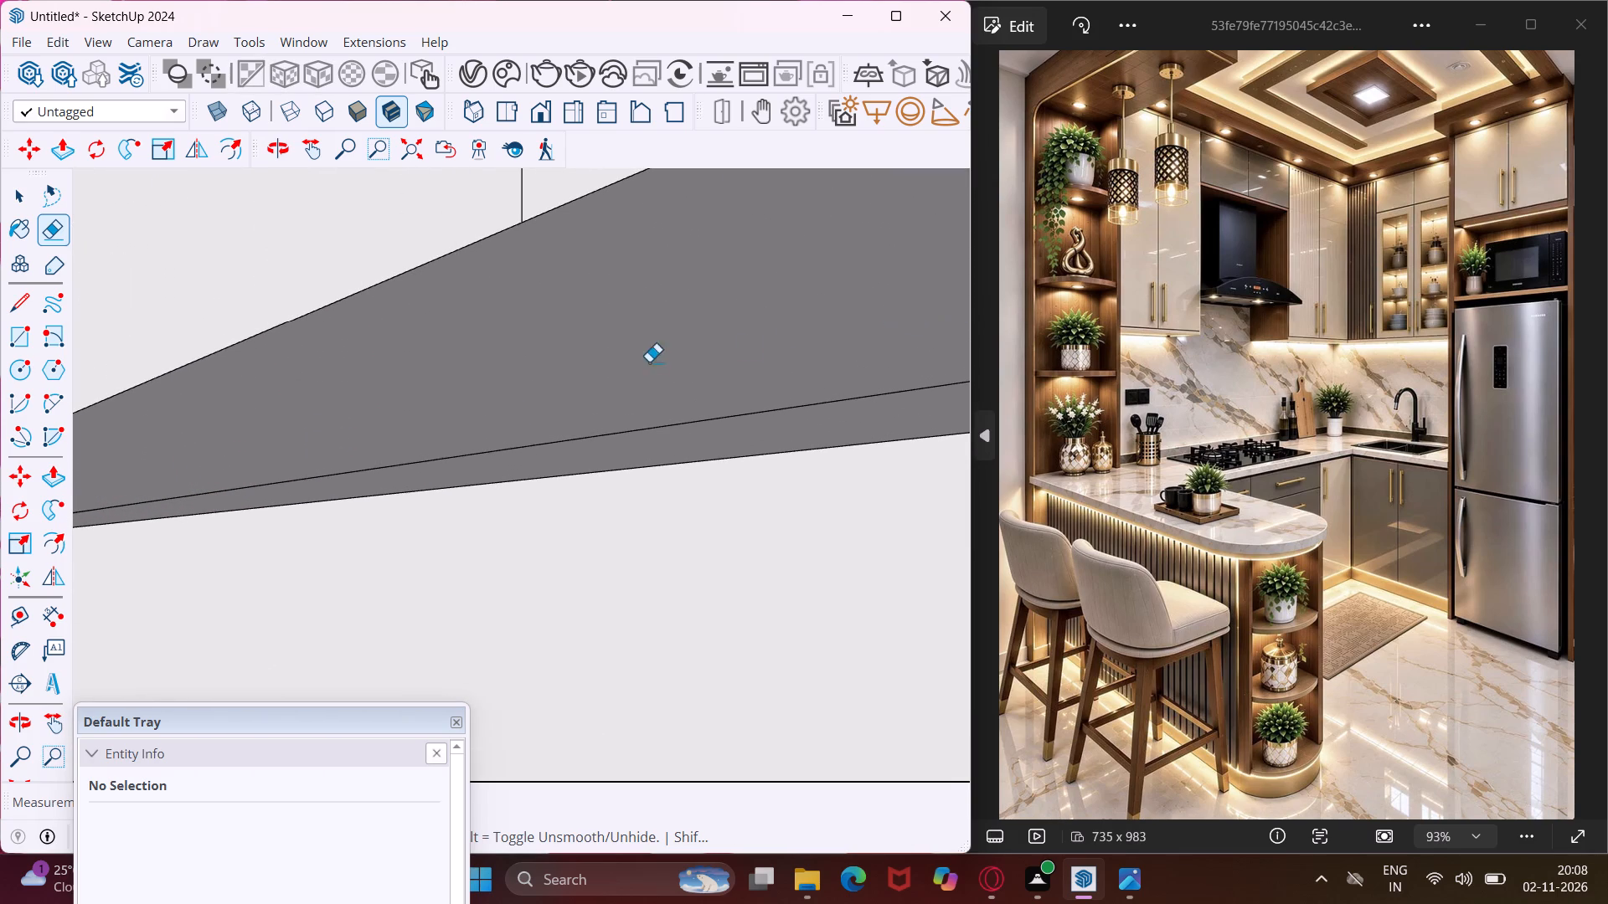
# Erase the isolated outer line pieces left between the cleared stretches of the fluted side's underside, along with the adjoining segments.
pyautogui.scroll(-17, 649, 362)
pyautogui.scroll(5, 755, 342)
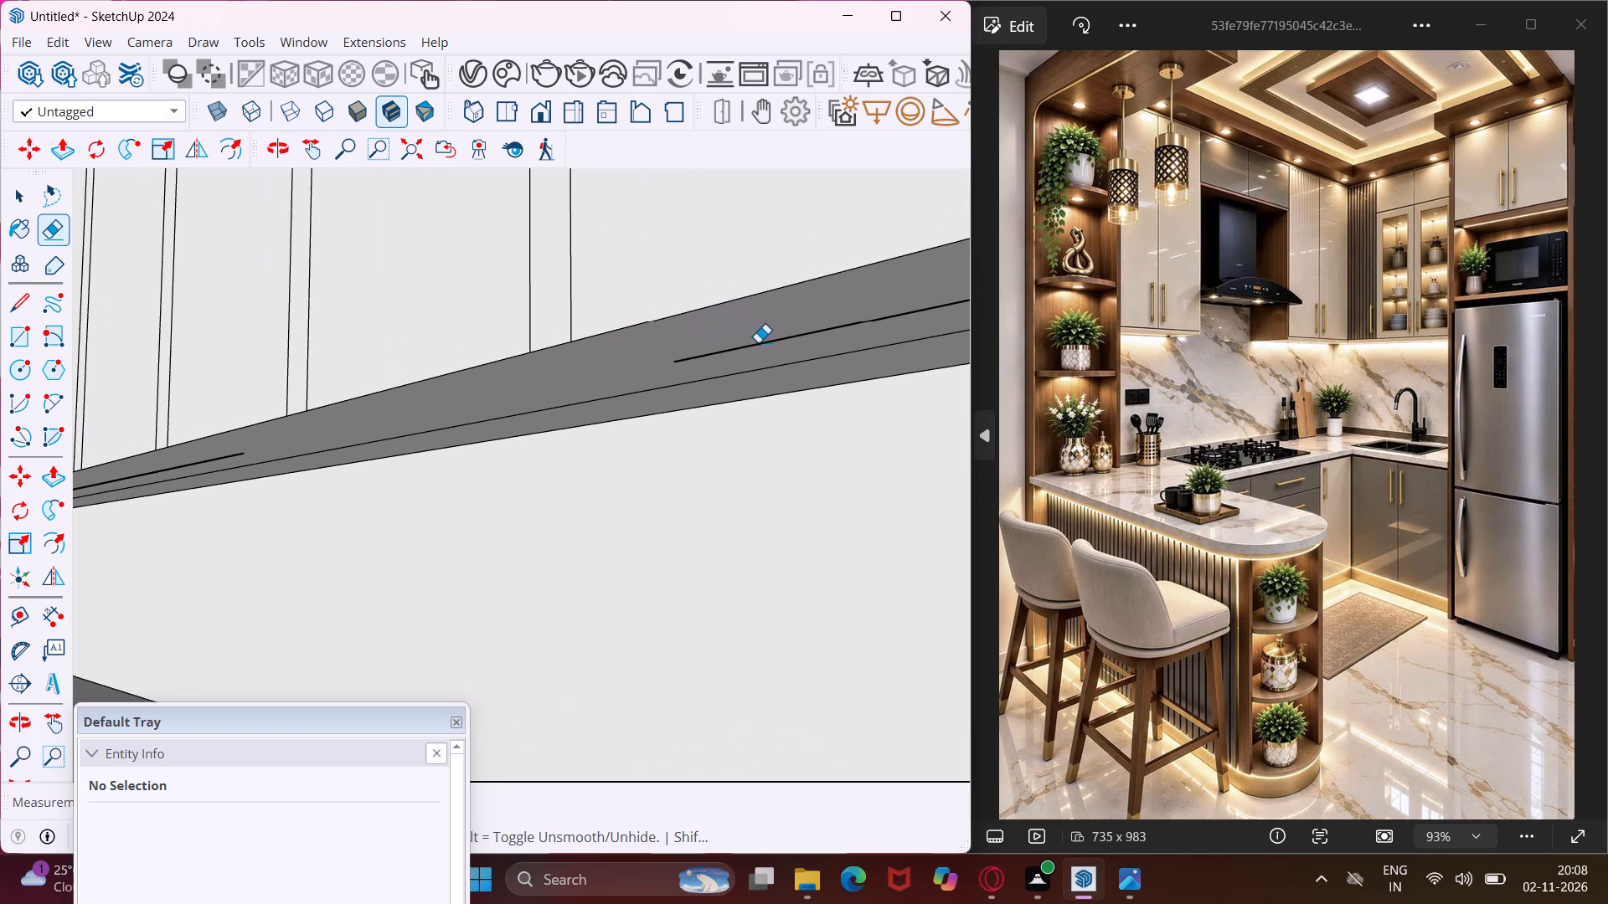
pyautogui.click(758, 342)
pyautogui.scroll(-10, 528, 398)
pyautogui.scroll(5, 678, 387)
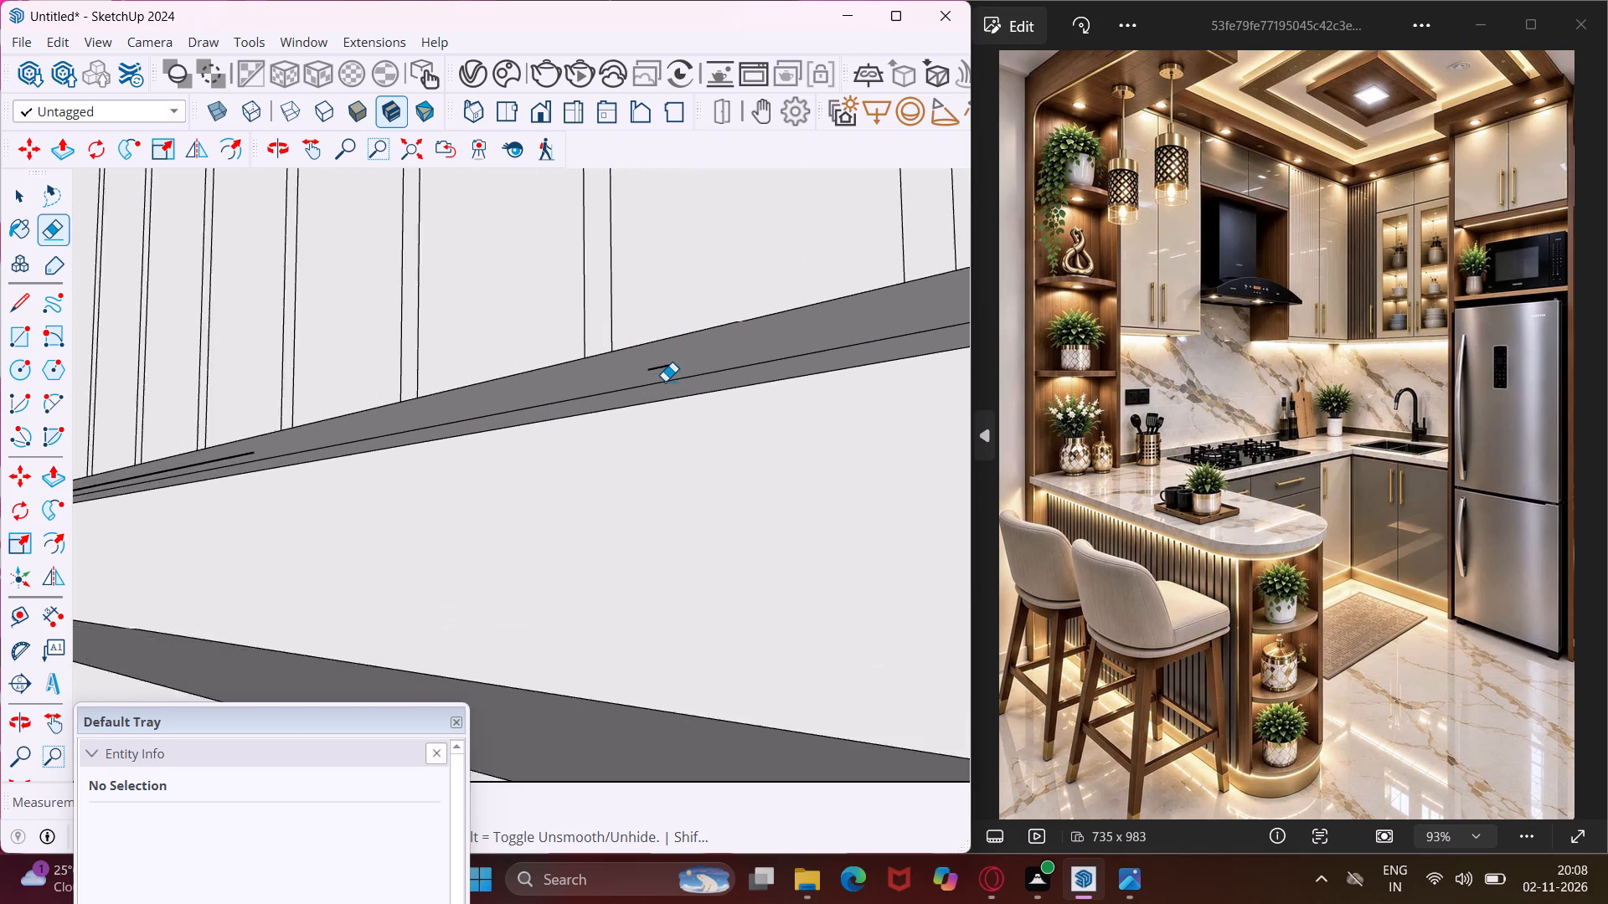
pyautogui.scroll(3, 665, 381)
pyautogui.click(657, 367)
pyautogui.scroll(-5, 660, 351)
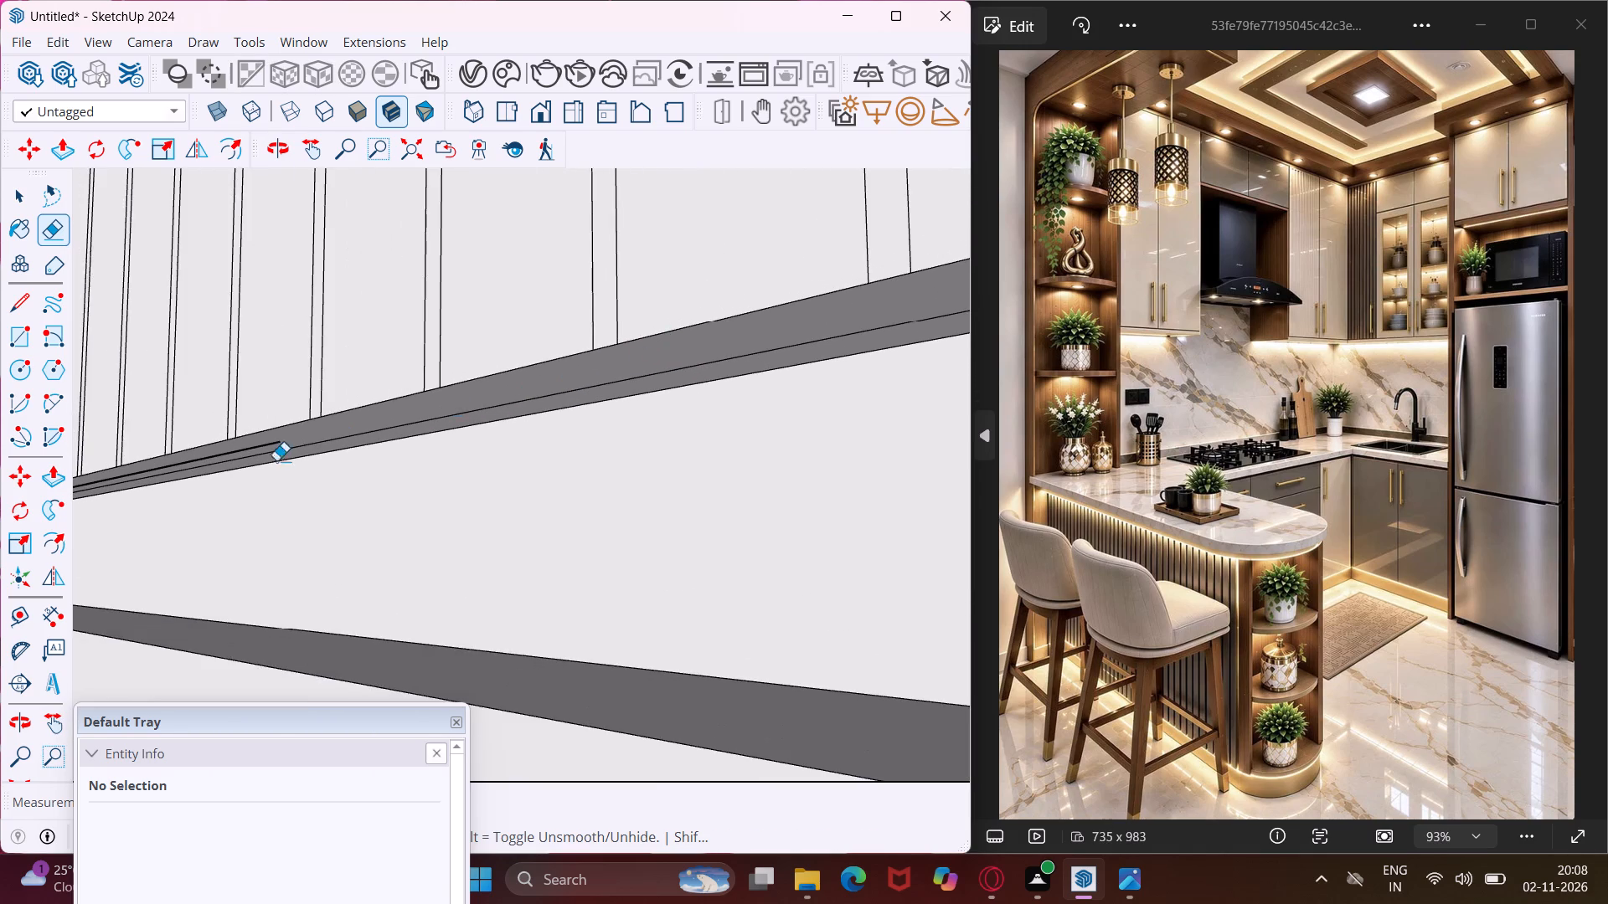
pyautogui.scroll(9, 258, 450)
pyautogui.click(250, 448)
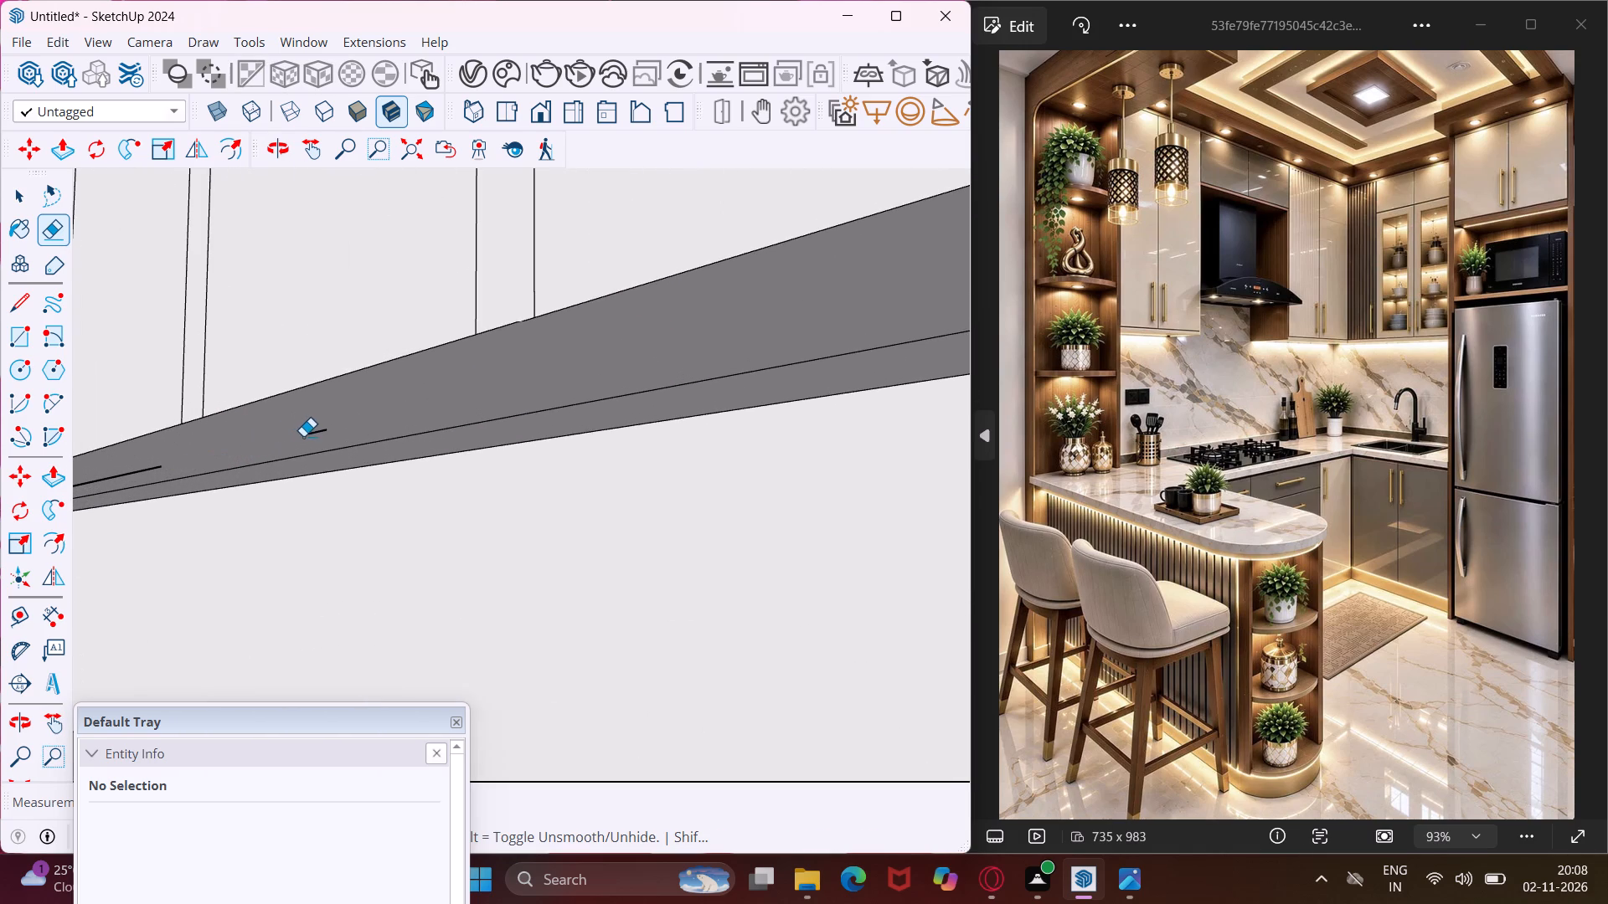
pyautogui.click(311, 437)
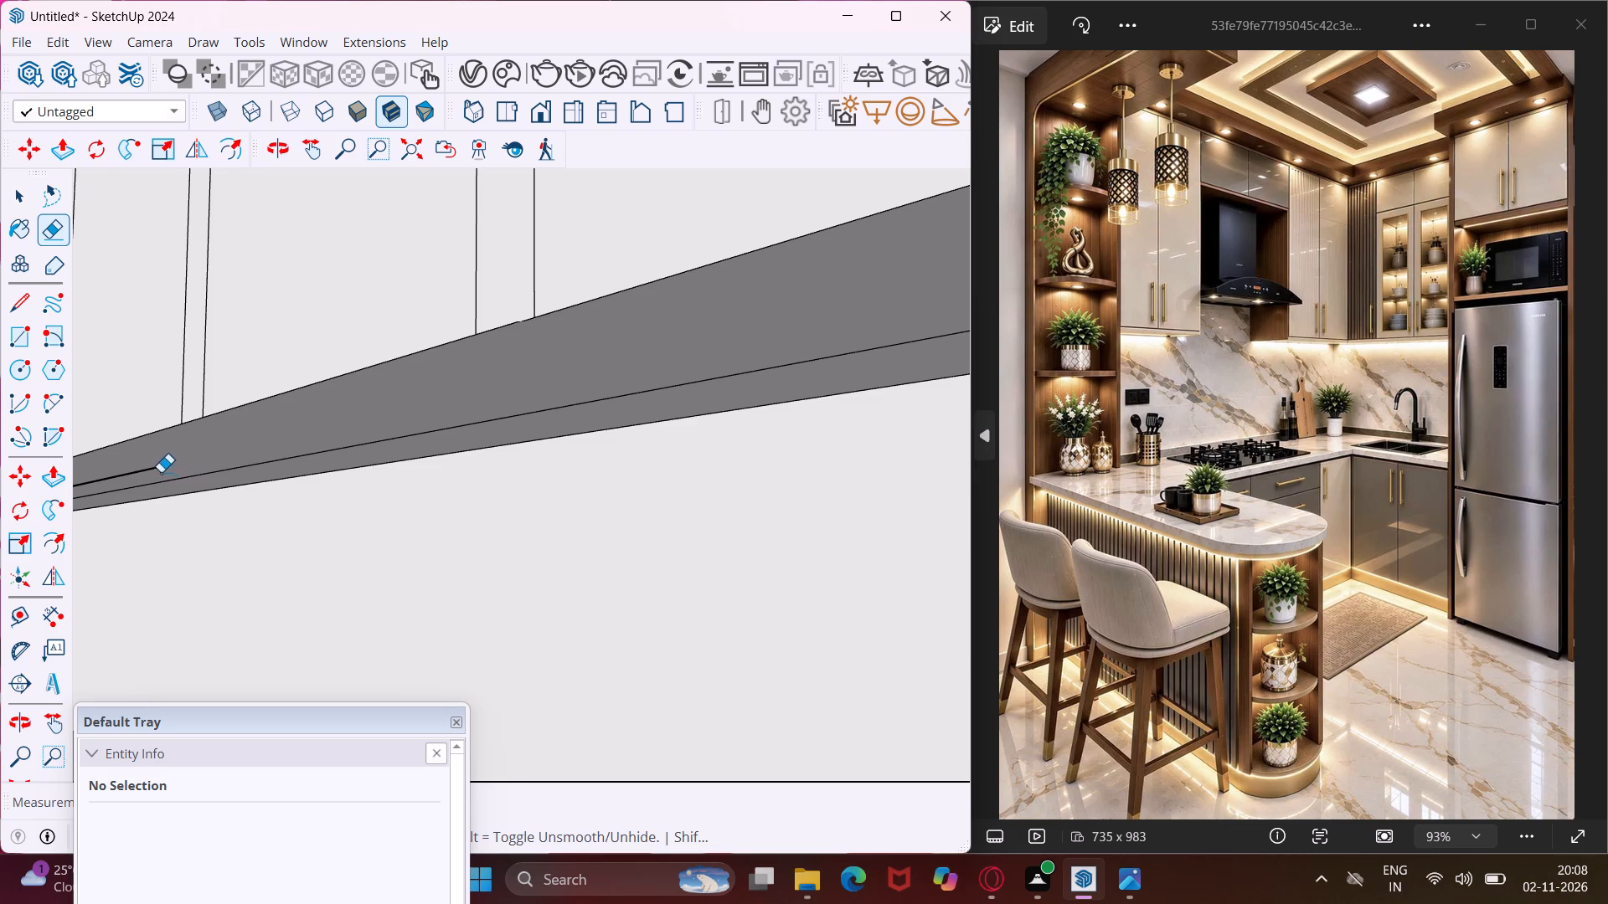
pyautogui.click(157, 467)
# Erase the outer offset line segments at the far part of the fluted side's underside, including the short pieces left between them.
pyautogui.scroll(-15, 290, 438)
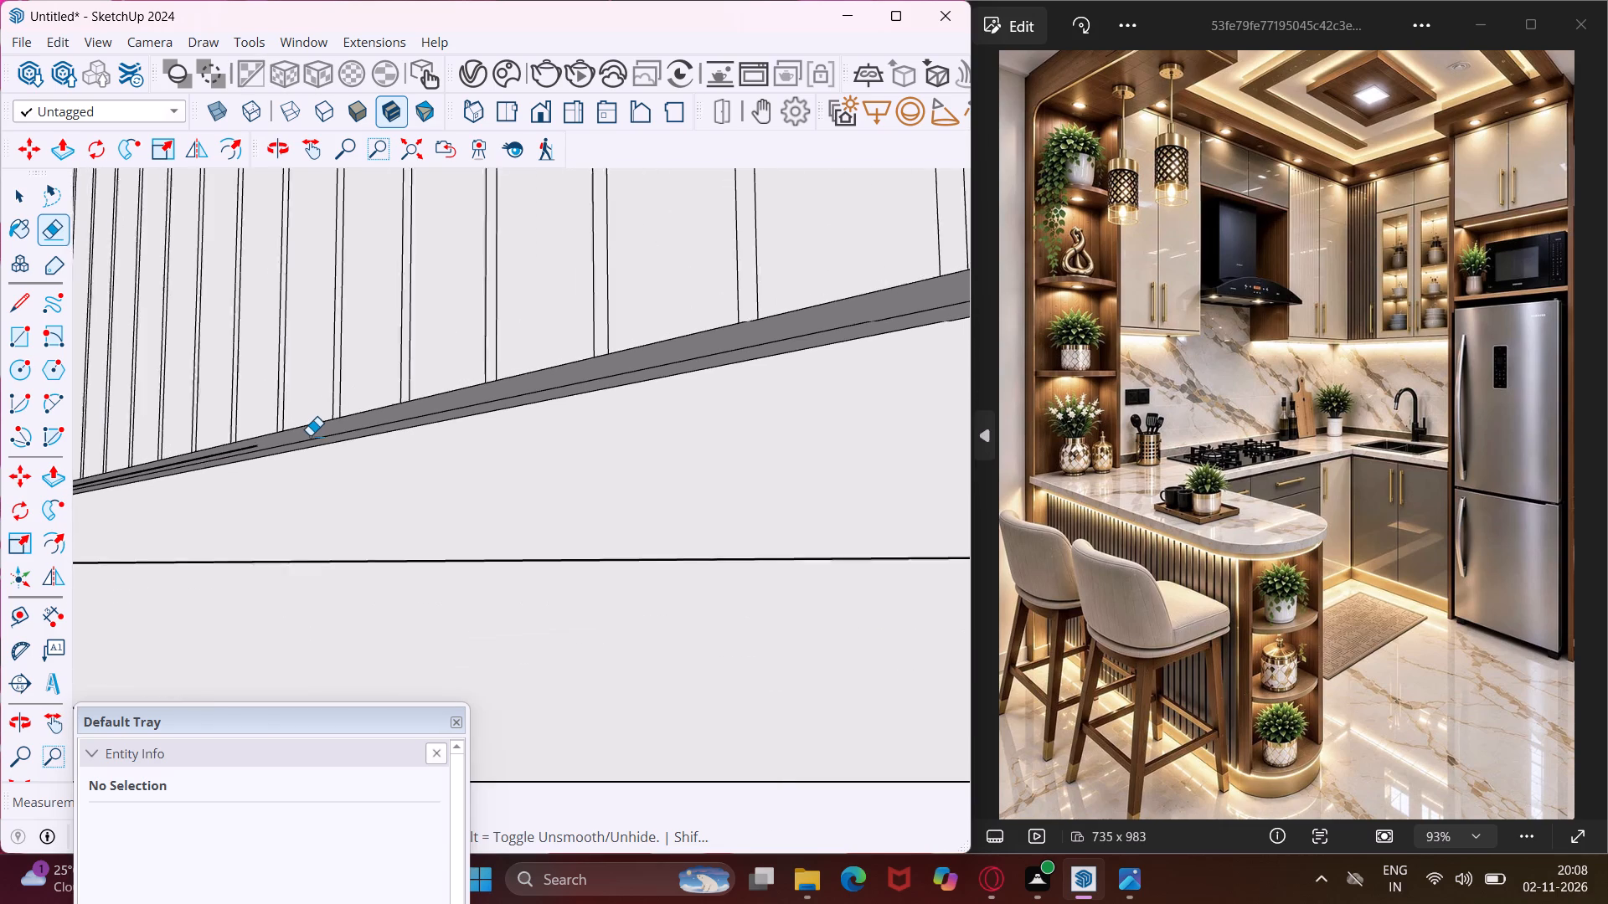
pyautogui.scroll(-2, 310, 435)
pyautogui.scroll(11, 96, 484)
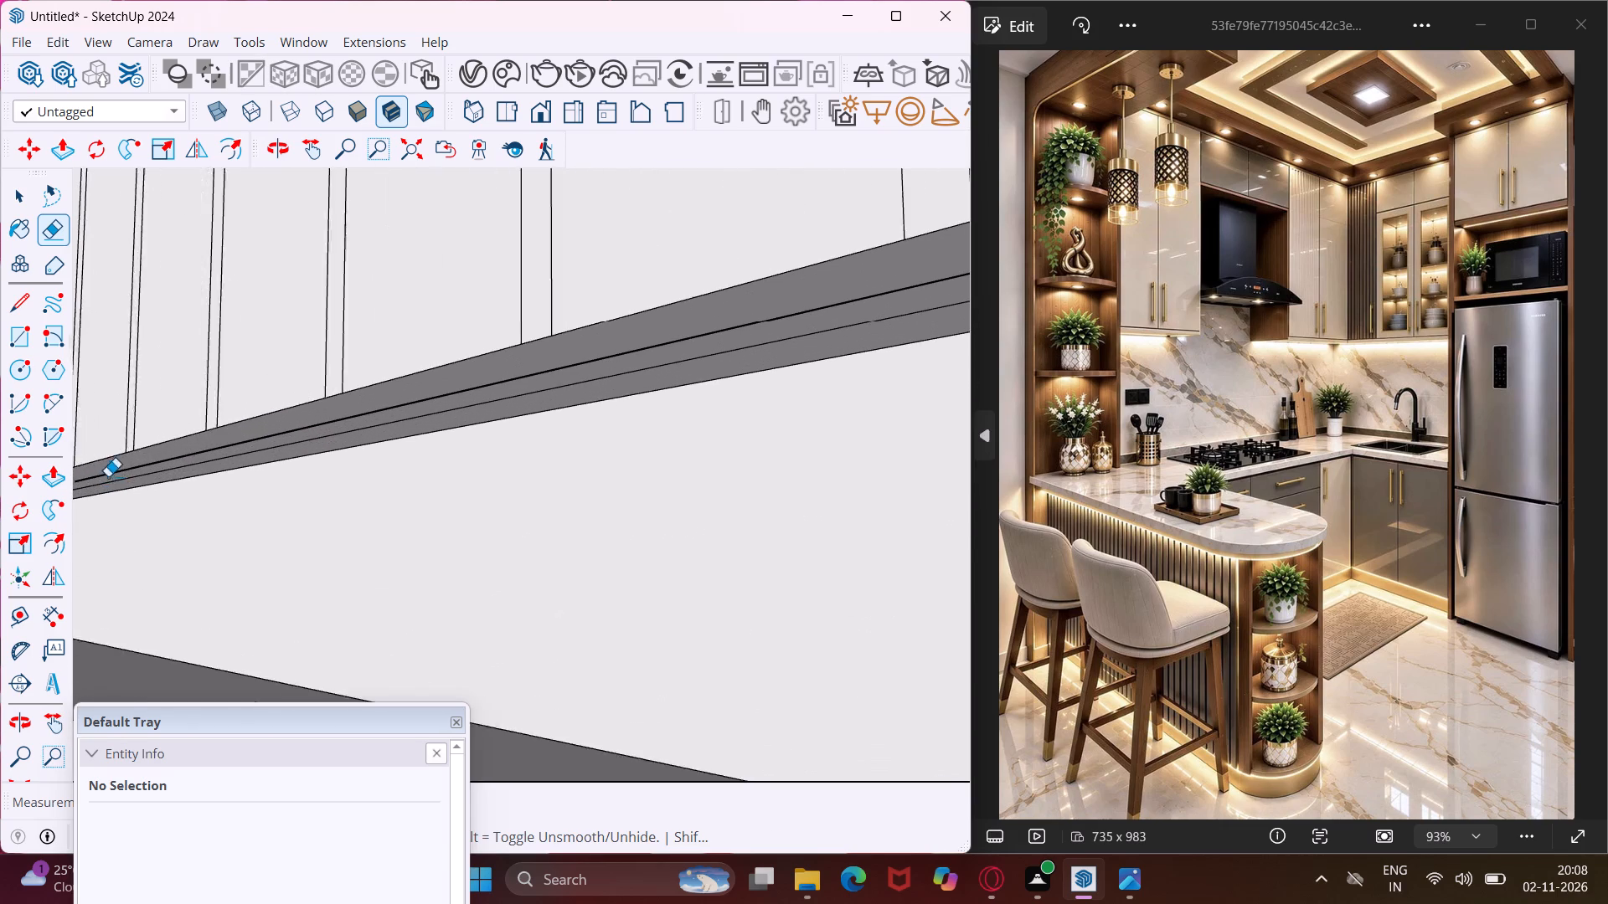
pyautogui.scroll(2, 108, 476)
pyautogui.click(122, 465)
pyautogui.click(137, 465)
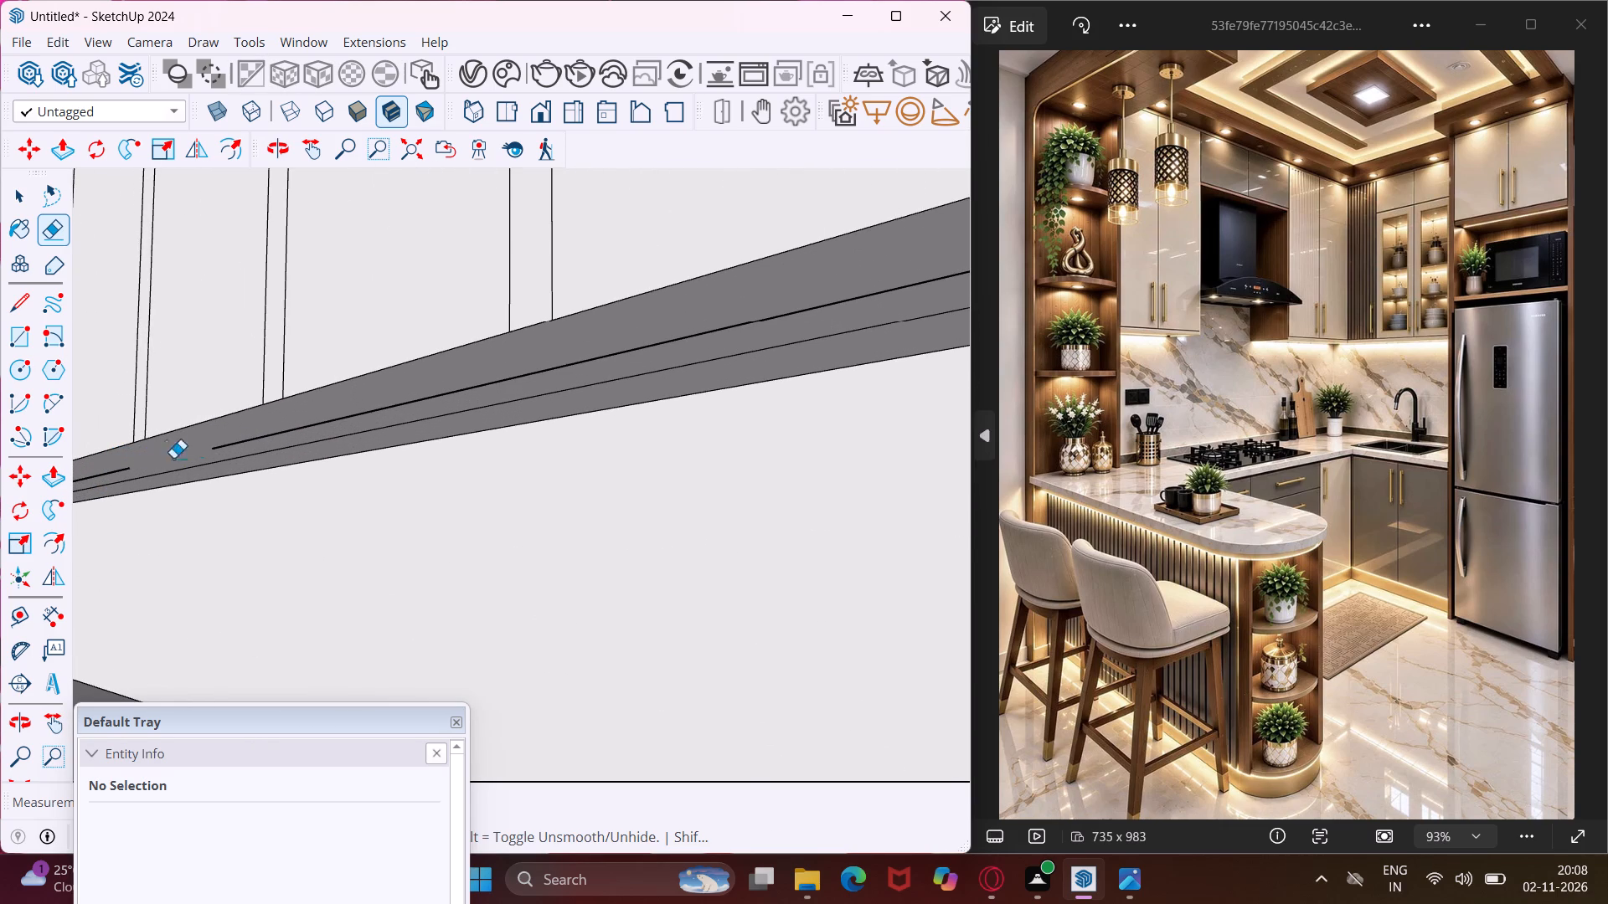
pyautogui.click(245, 441)
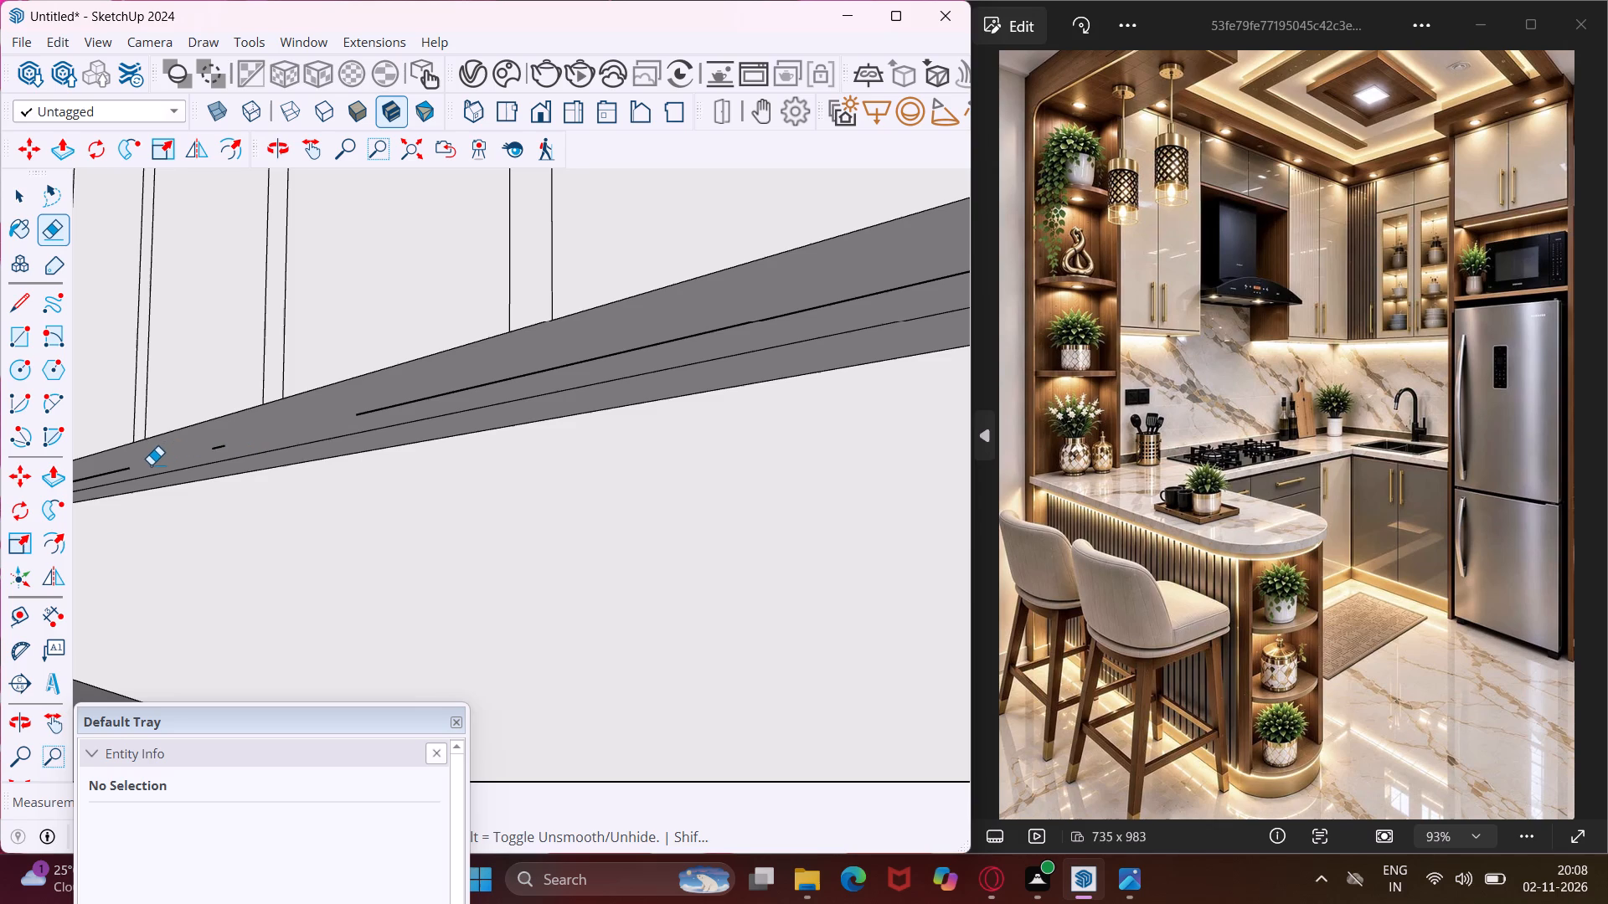
pyautogui.click(125, 473)
pyautogui.click(117, 473)
pyautogui.click(219, 444)
pyautogui.click(216, 448)
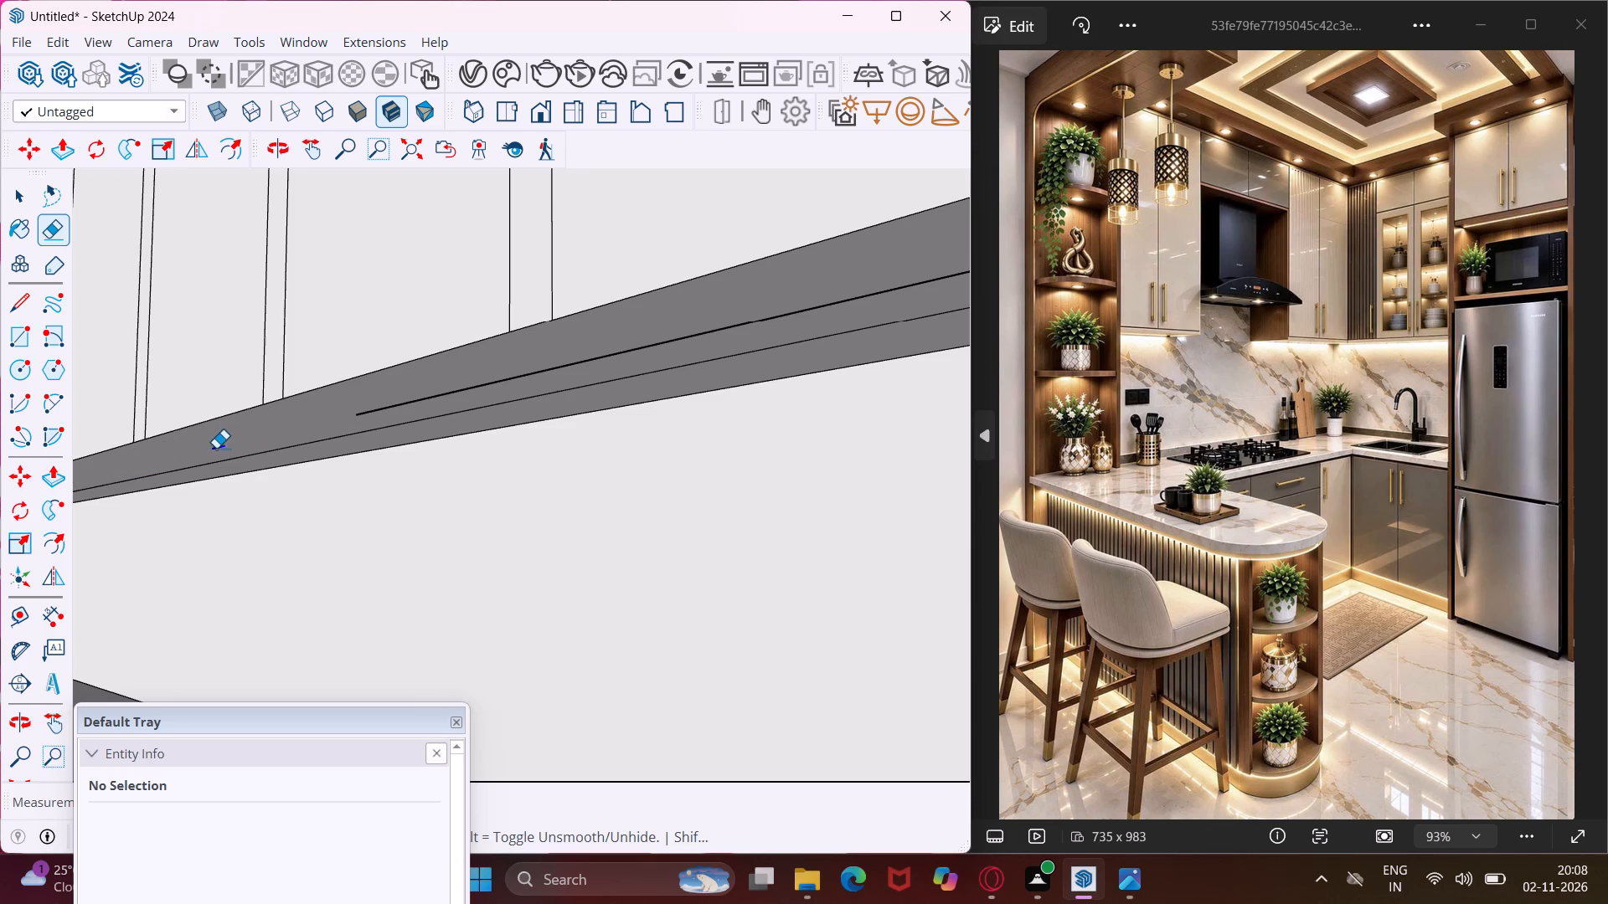
# Erase the adjoining outer offset line segments beneath the flutes, along with the short leftover piece.
pyautogui.click(389, 408)
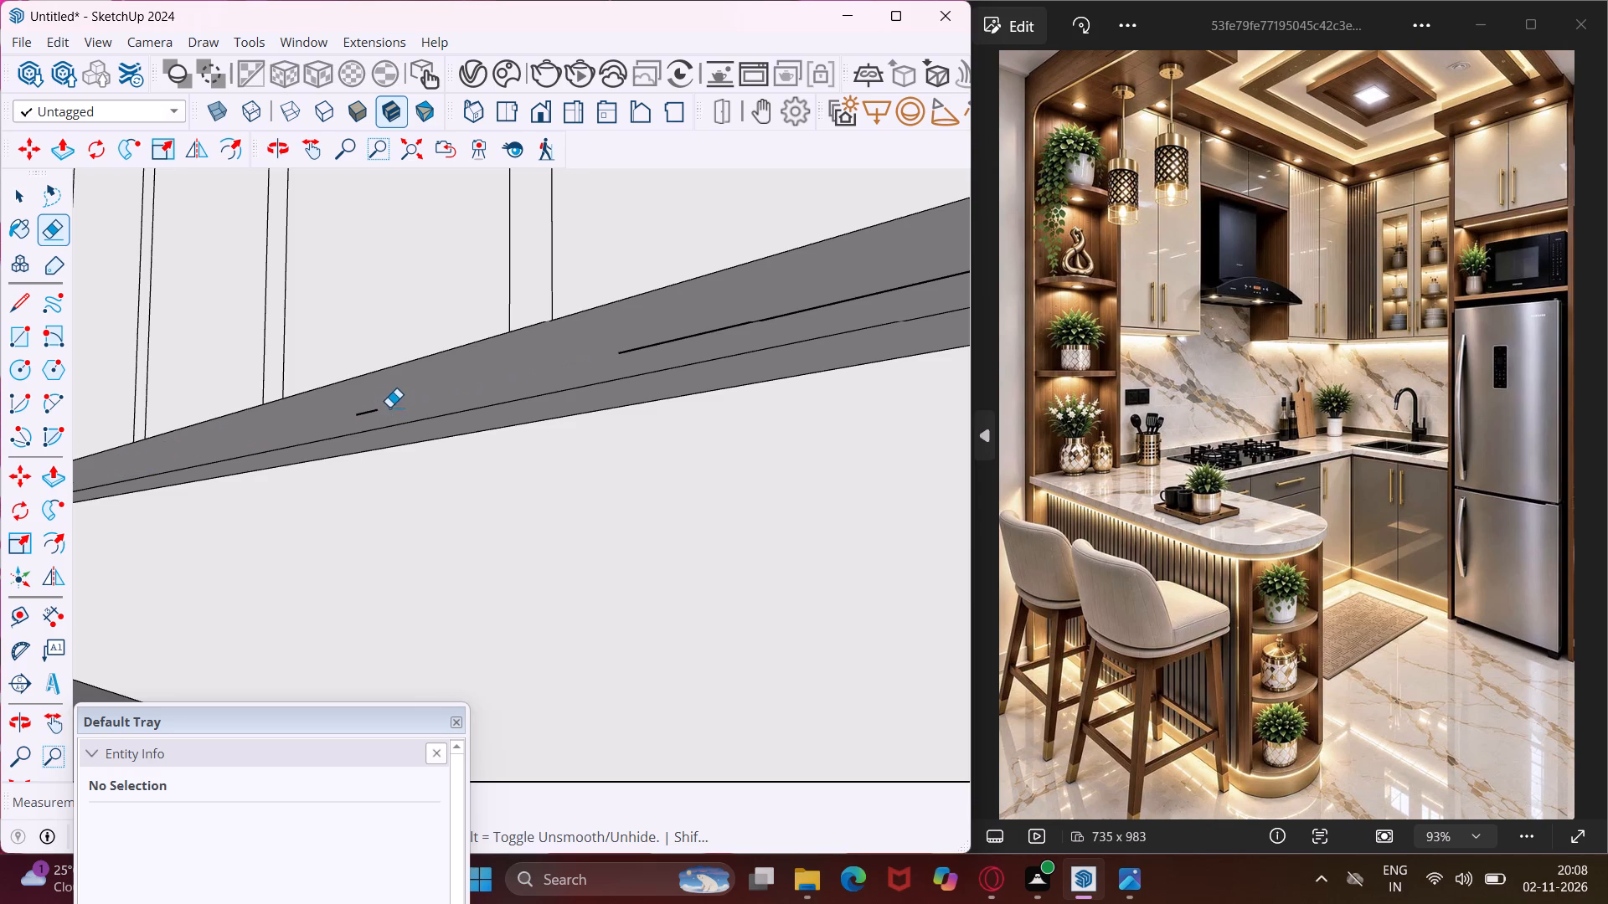
pyautogui.click(636, 346)
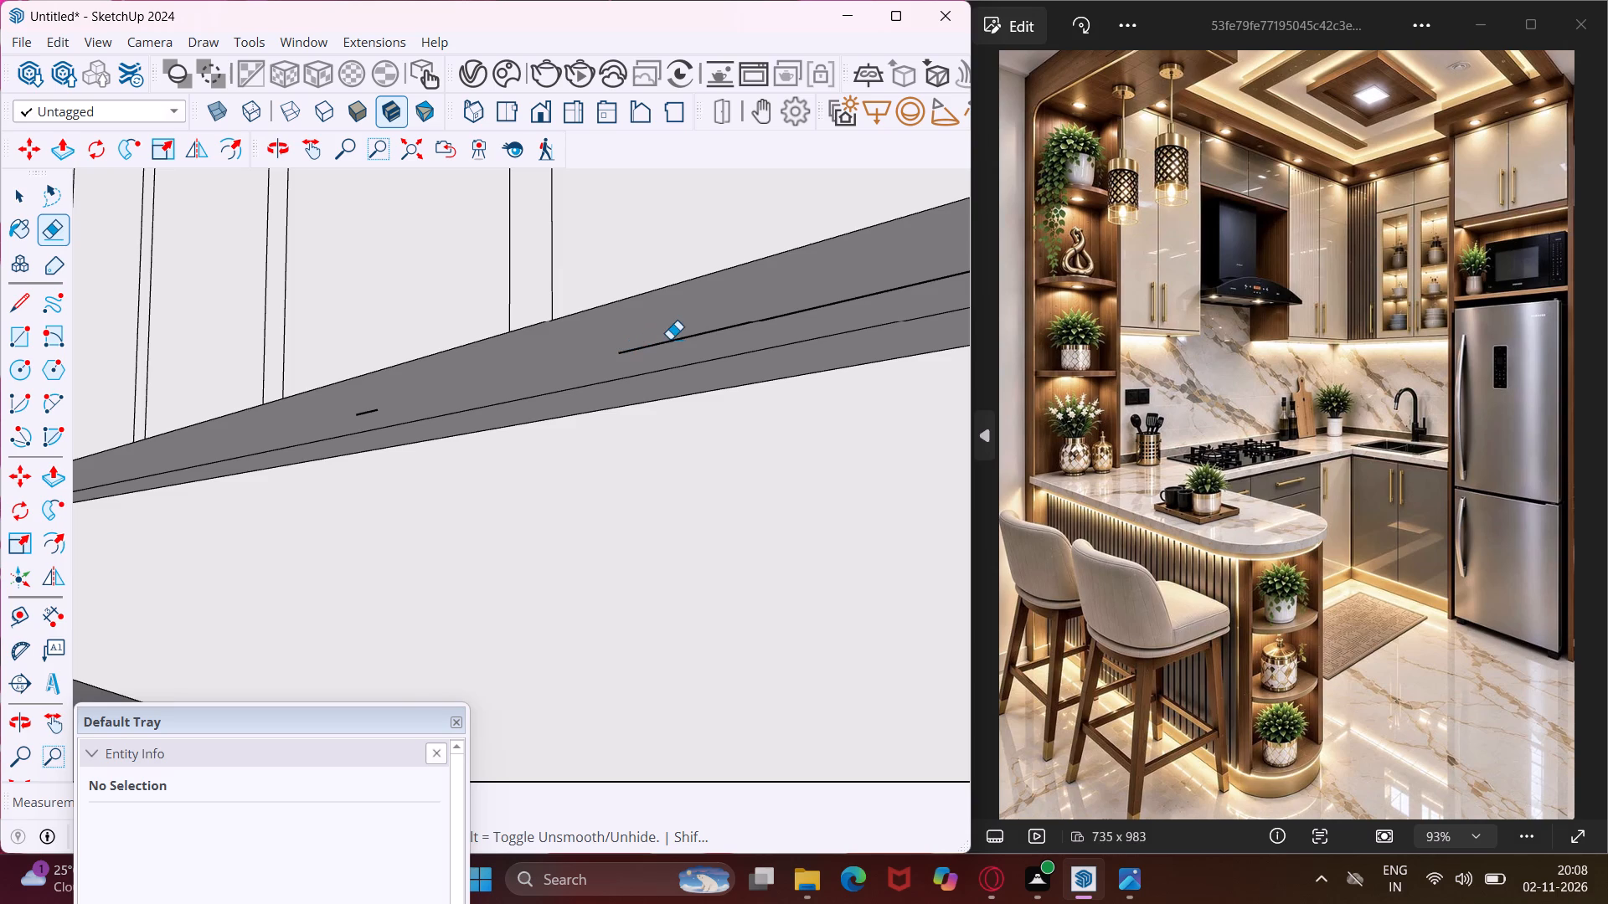
pyautogui.click(670, 339)
pyautogui.click(700, 334)
pyautogui.click(655, 346)
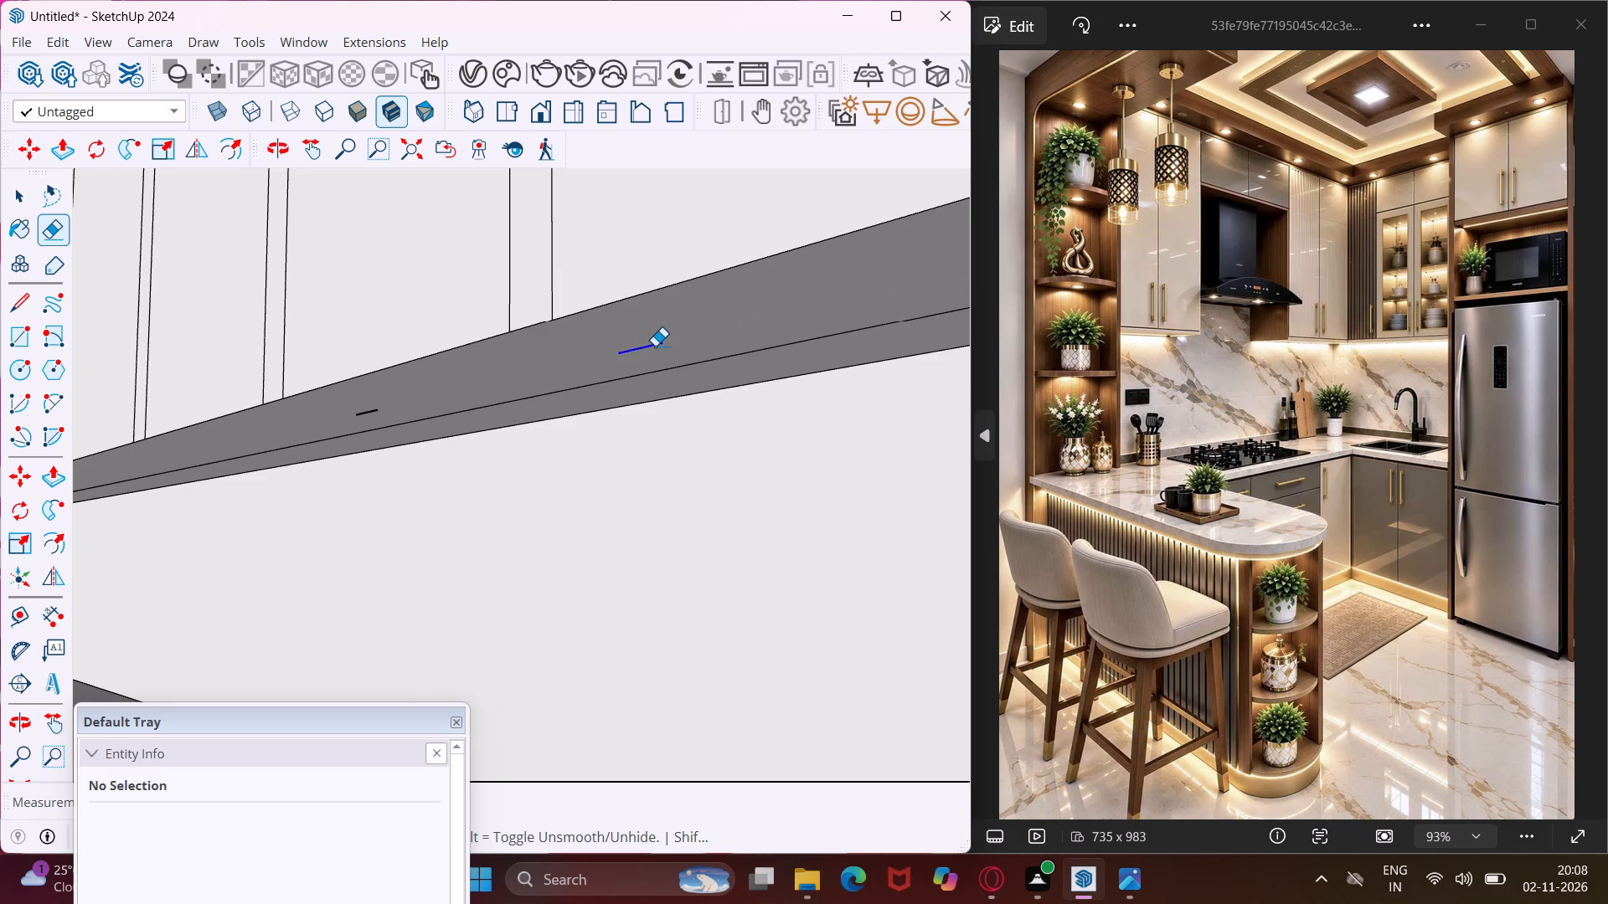
pyautogui.click(363, 414)
# Erase the following run of outer offset line segments on the fluted side's underside and its small remnant, keeping the inner line.
pyautogui.scroll(-6, 313, 421)
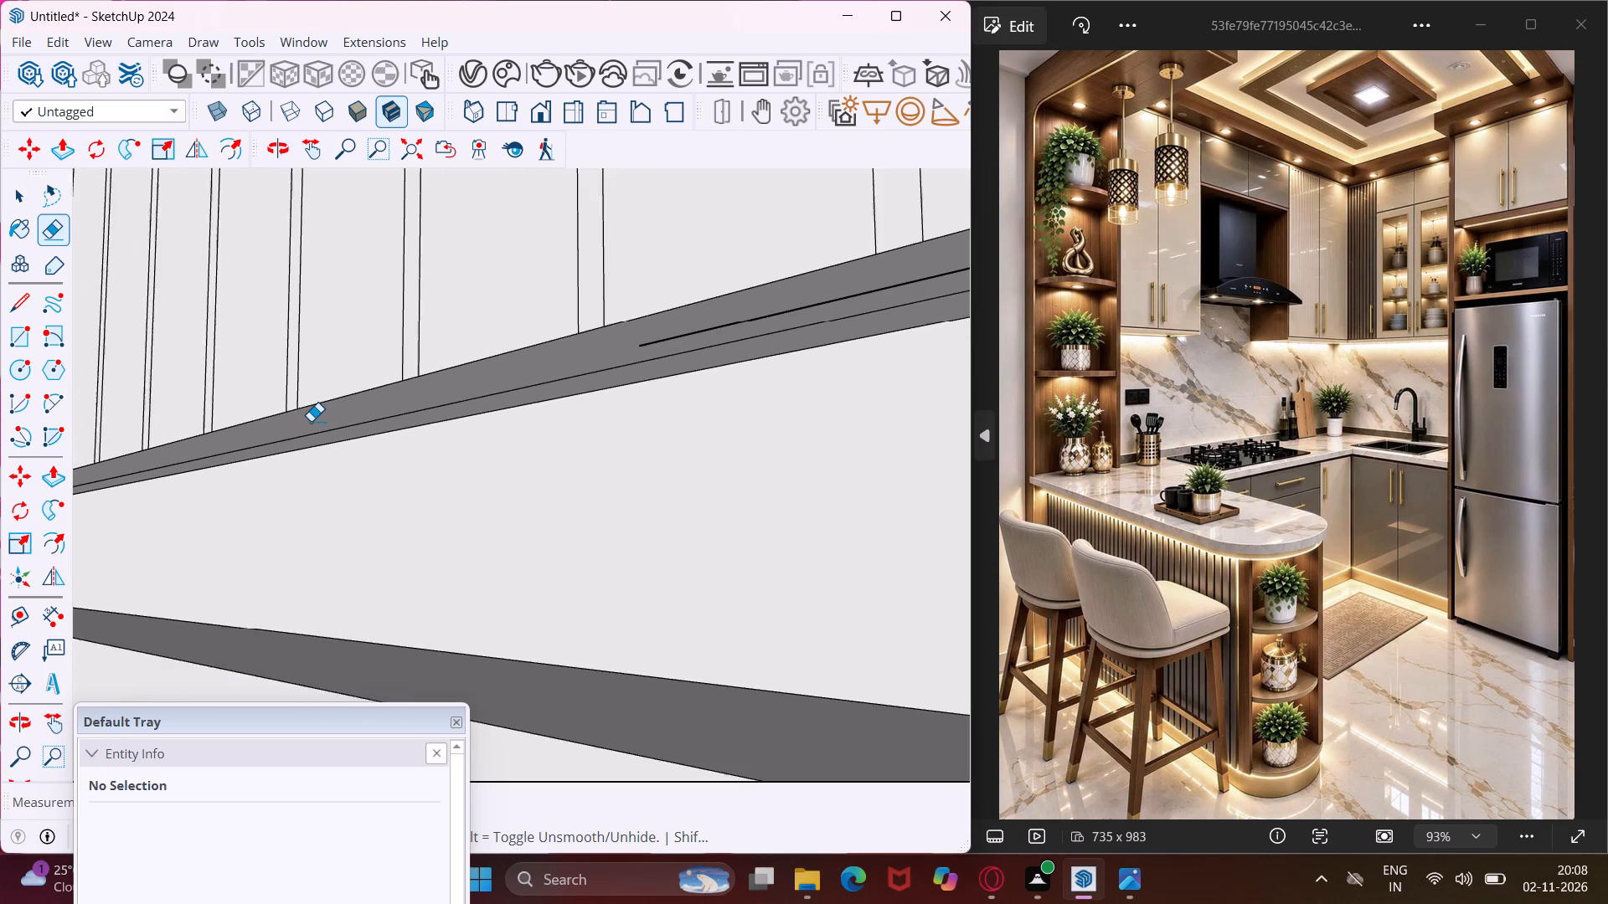
pyautogui.scroll(-3, 311, 421)
pyautogui.scroll(6, 600, 347)
pyautogui.click(636, 347)
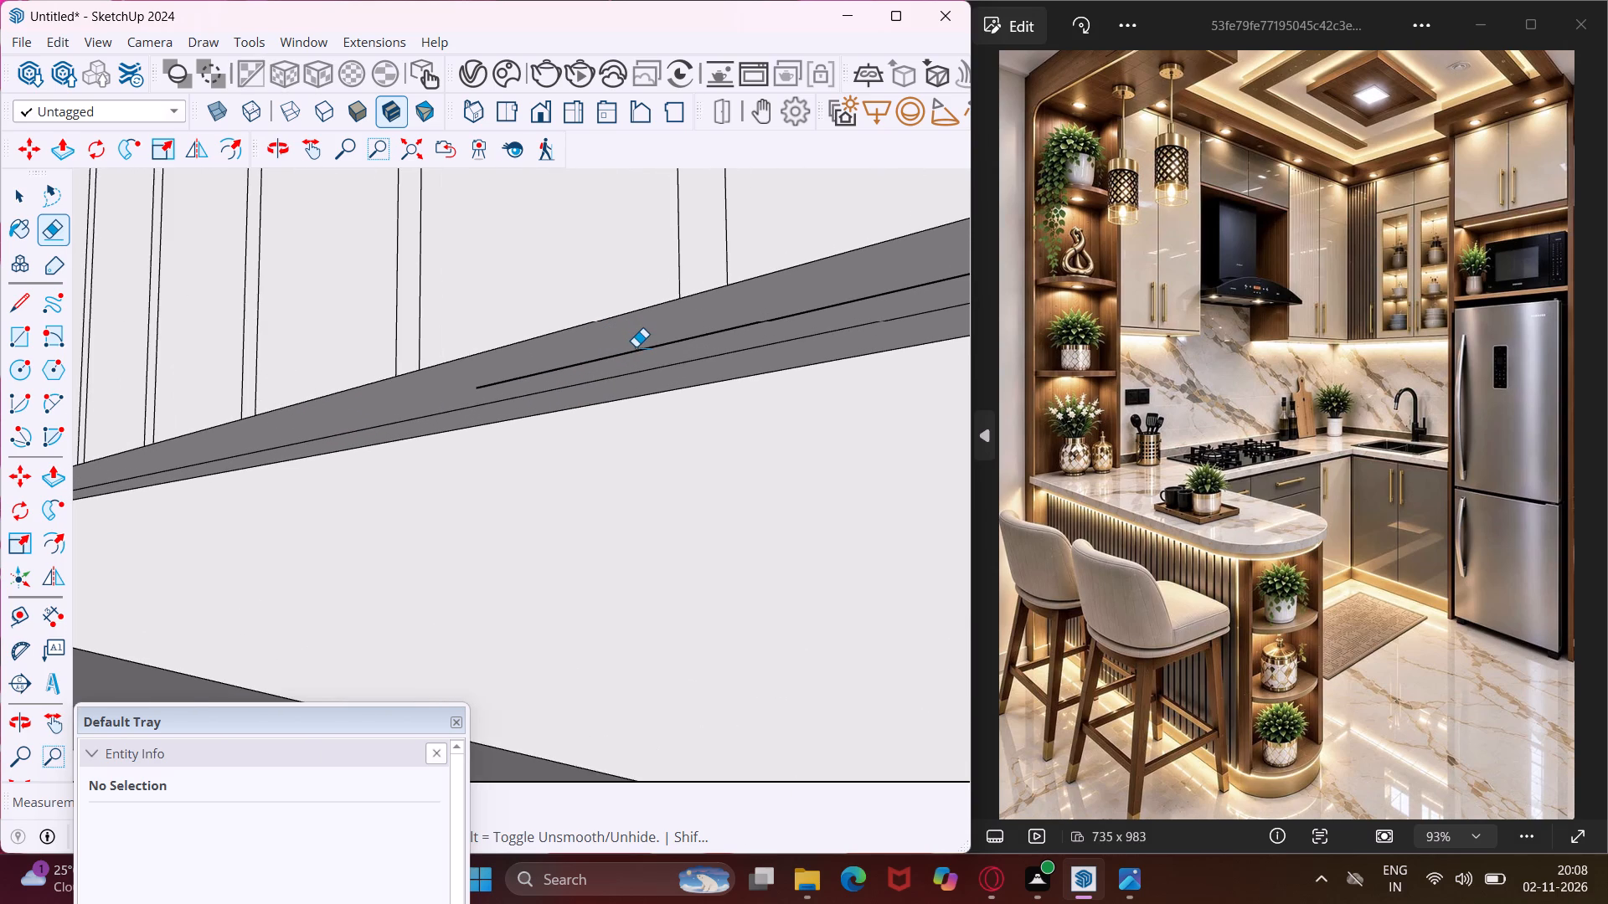
pyautogui.click(640, 348)
pyautogui.click(780, 316)
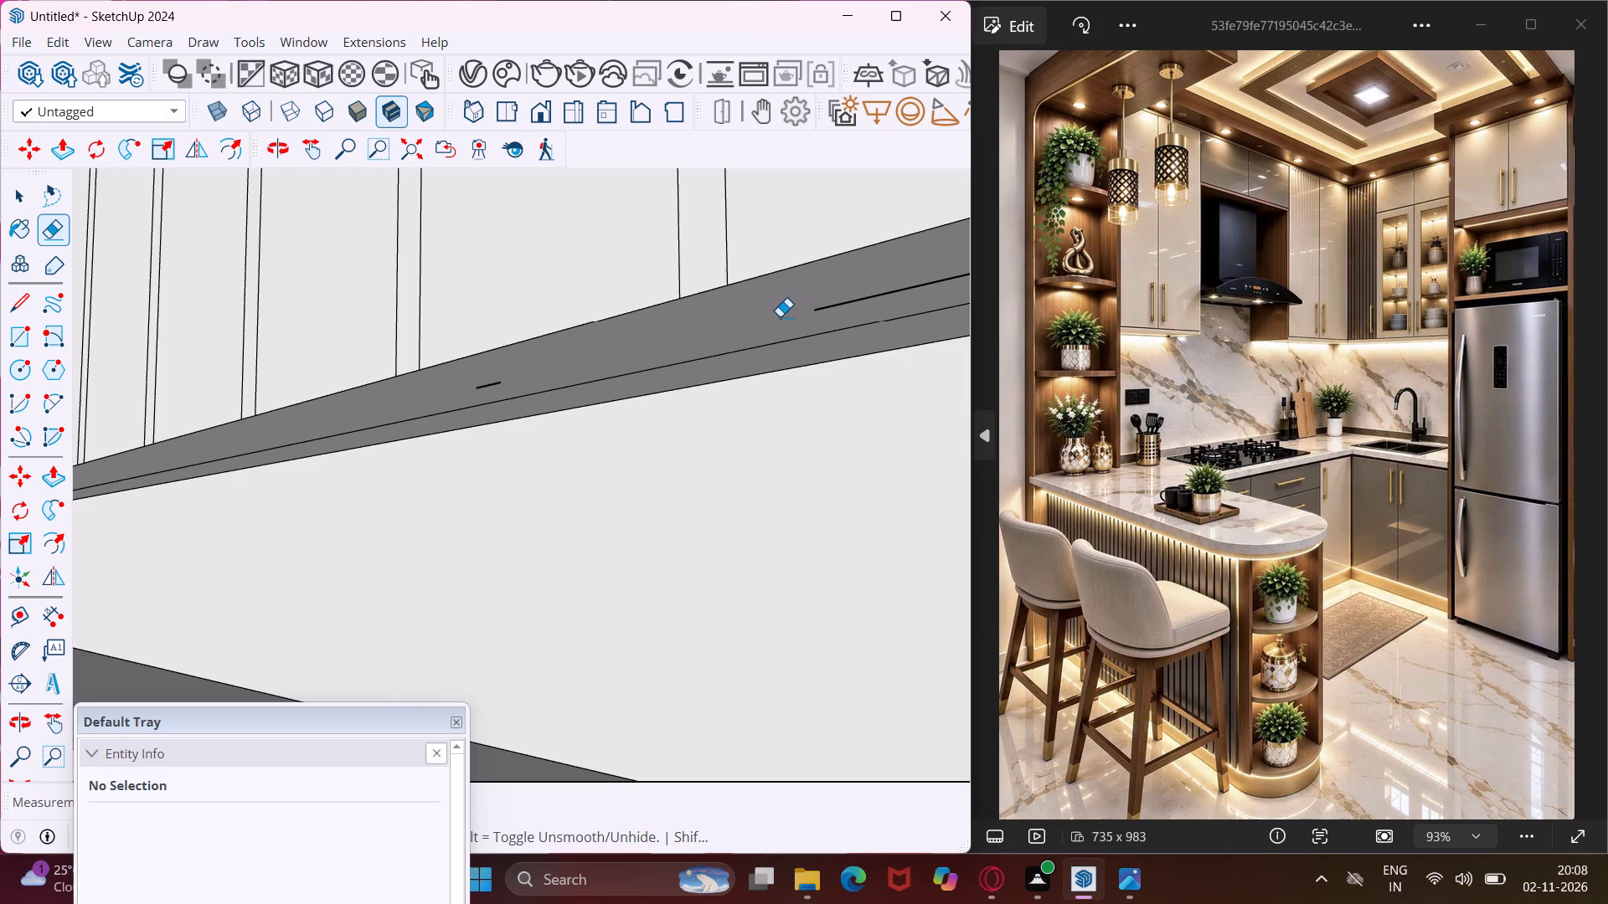
pyautogui.click(832, 308)
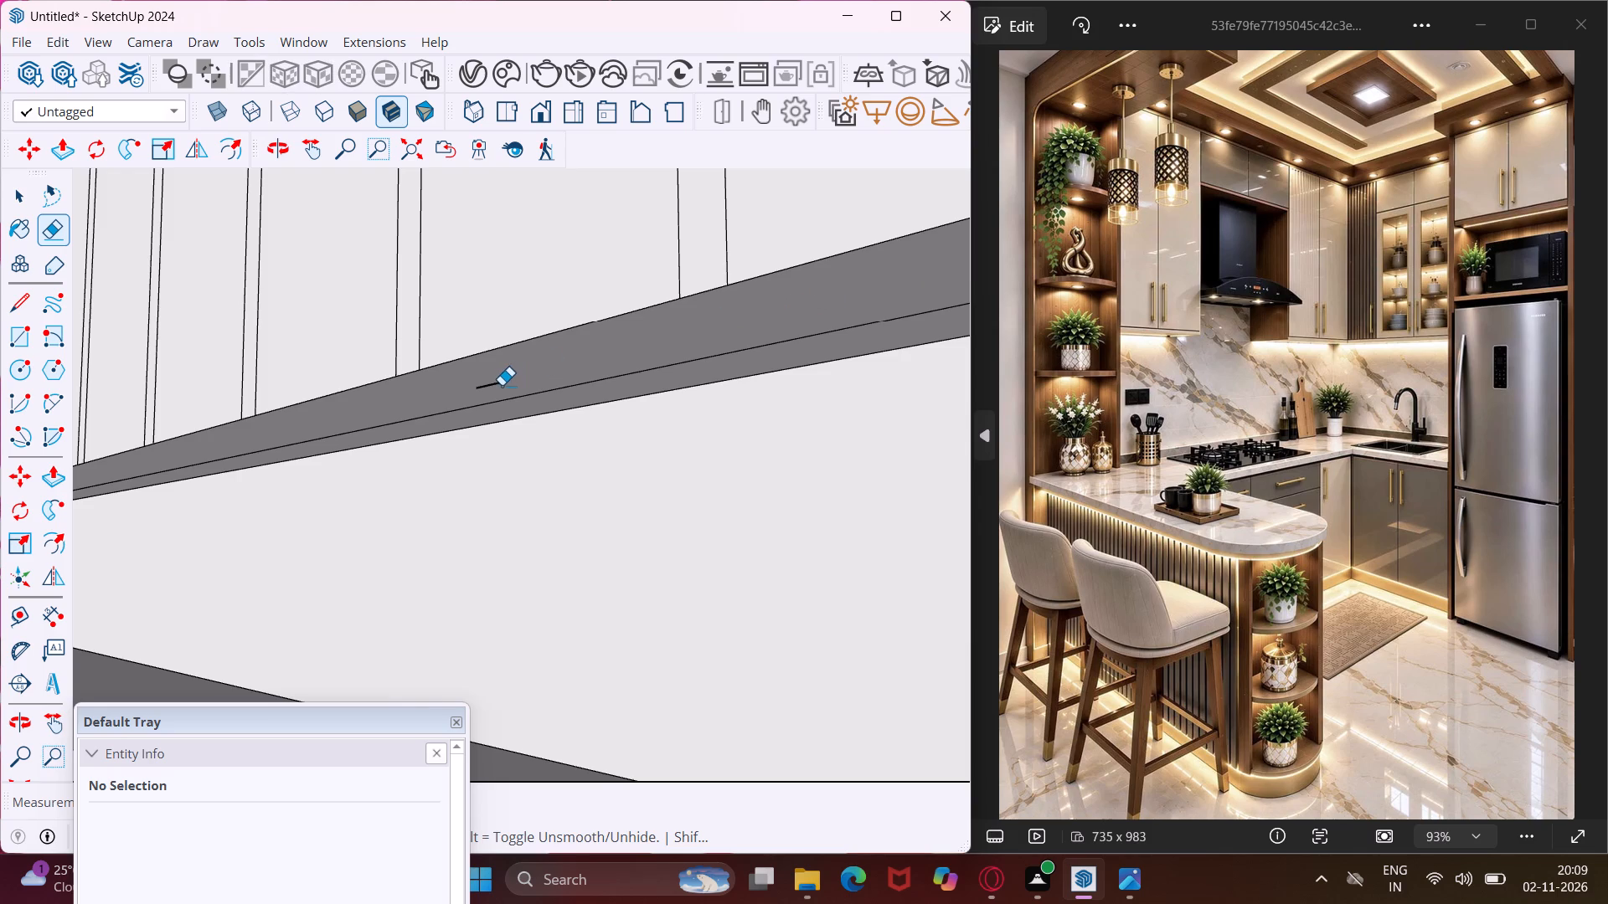
pyautogui.click(485, 386)
# Erase segments of the remaining long stretch of outer offset line beneath the flutes, working from its shelf end toward the wall.
pyautogui.scroll(-5, 406, 402)
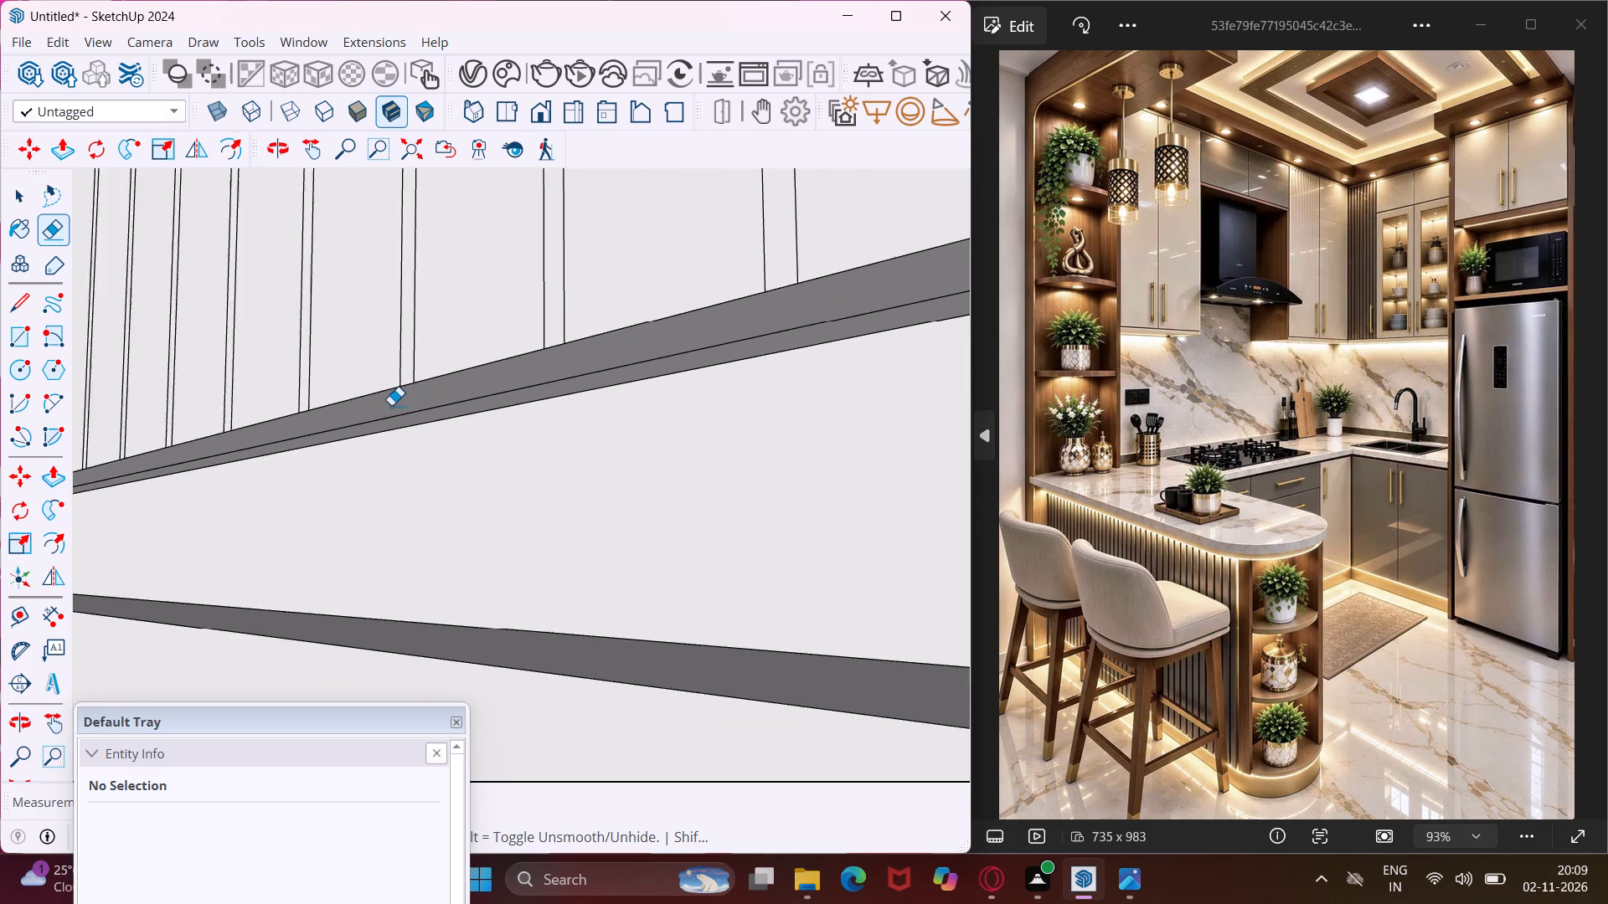
pyautogui.scroll(-16, 375, 410)
pyautogui.scroll(13, 867, 309)
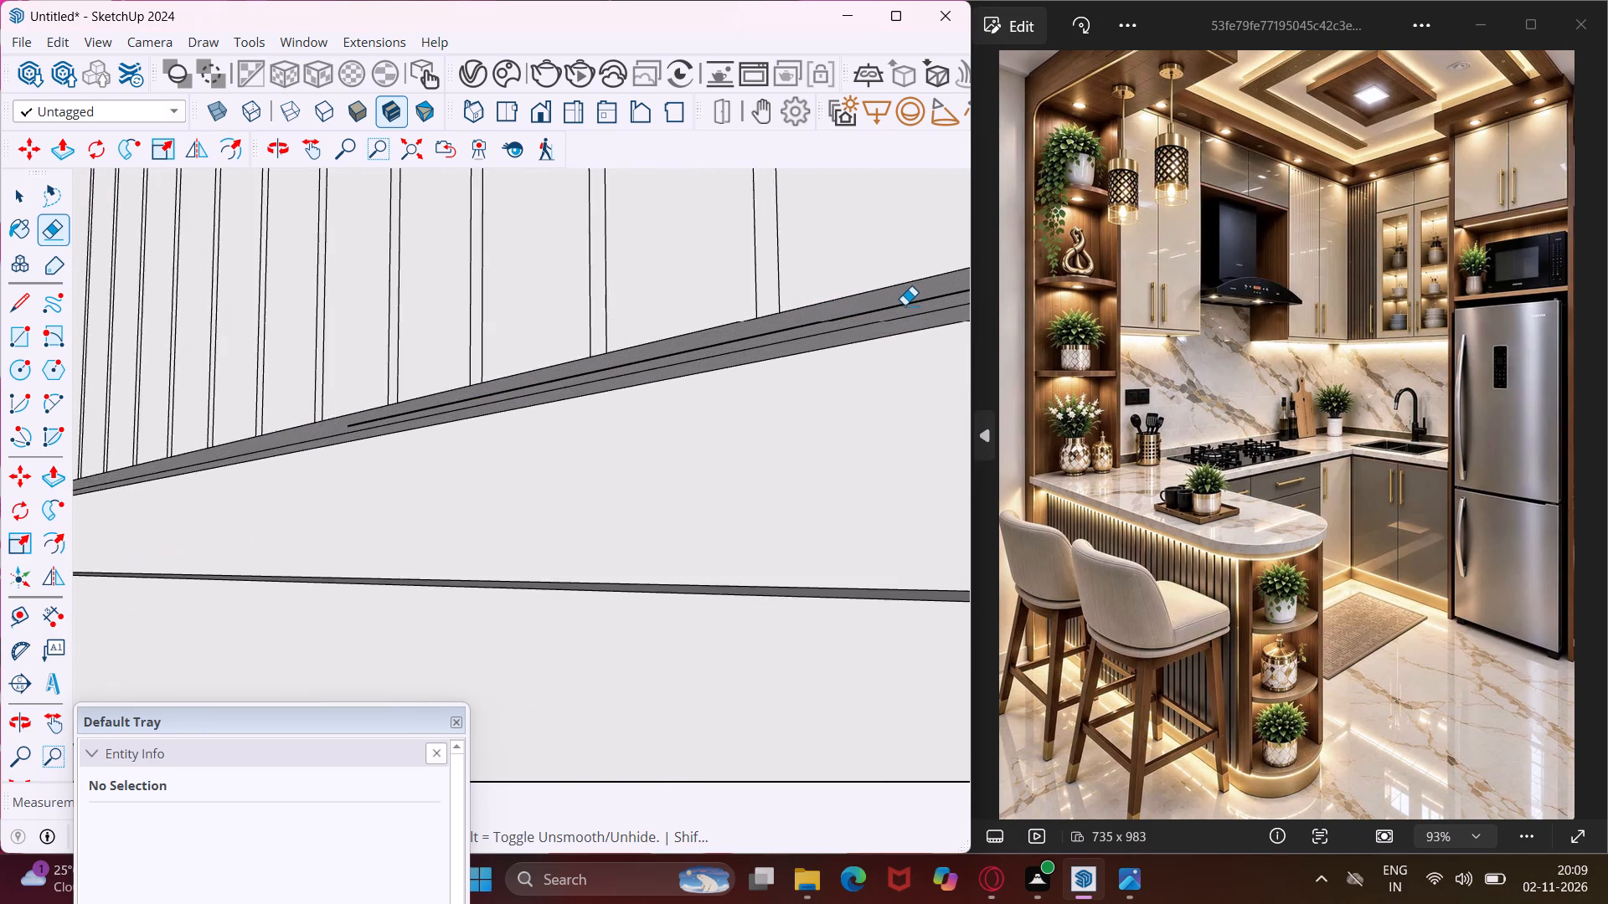
pyautogui.scroll(3, 904, 305)
pyautogui.click(904, 301)
pyautogui.click(880, 306)
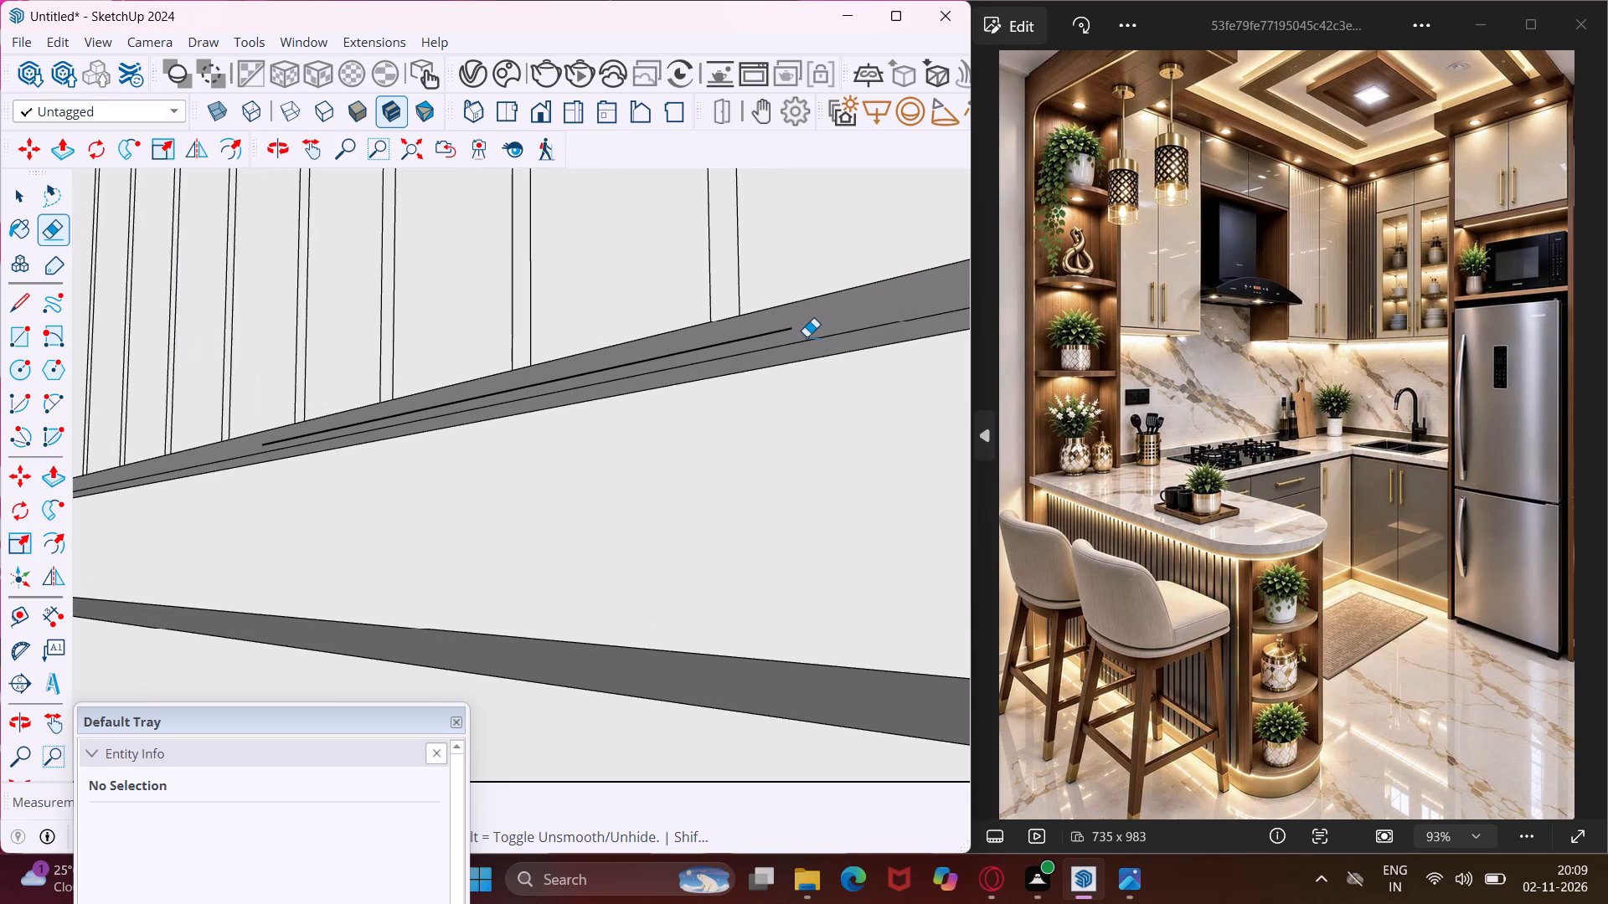
pyautogui.click(786, 331)
pyautogui.click(707, 350)
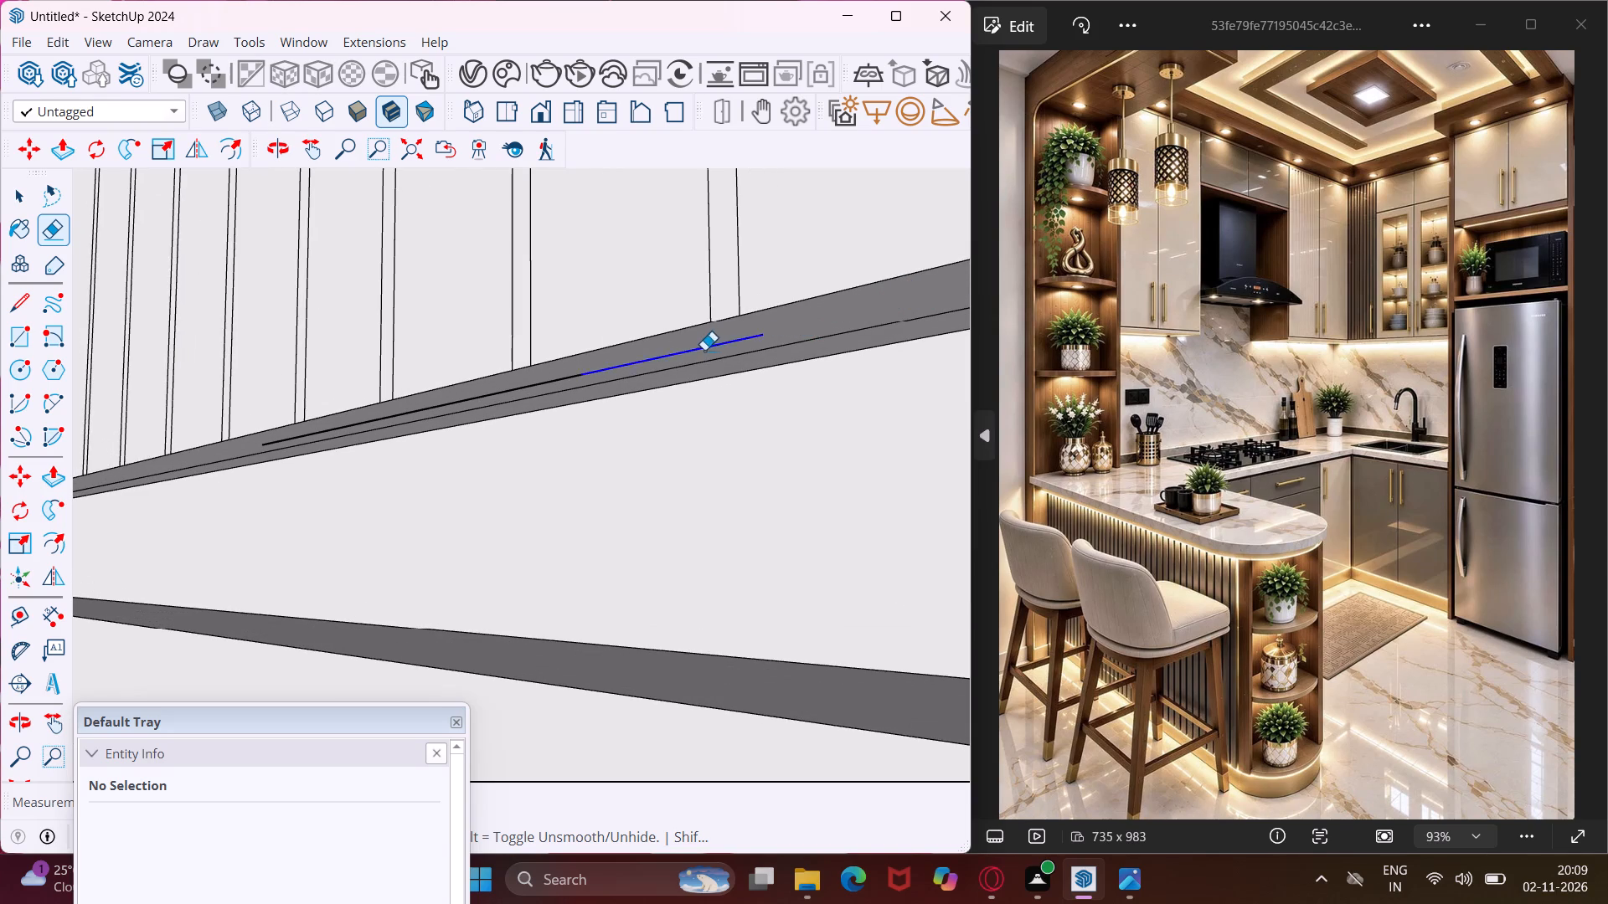
pyautogui.click(521, 383)
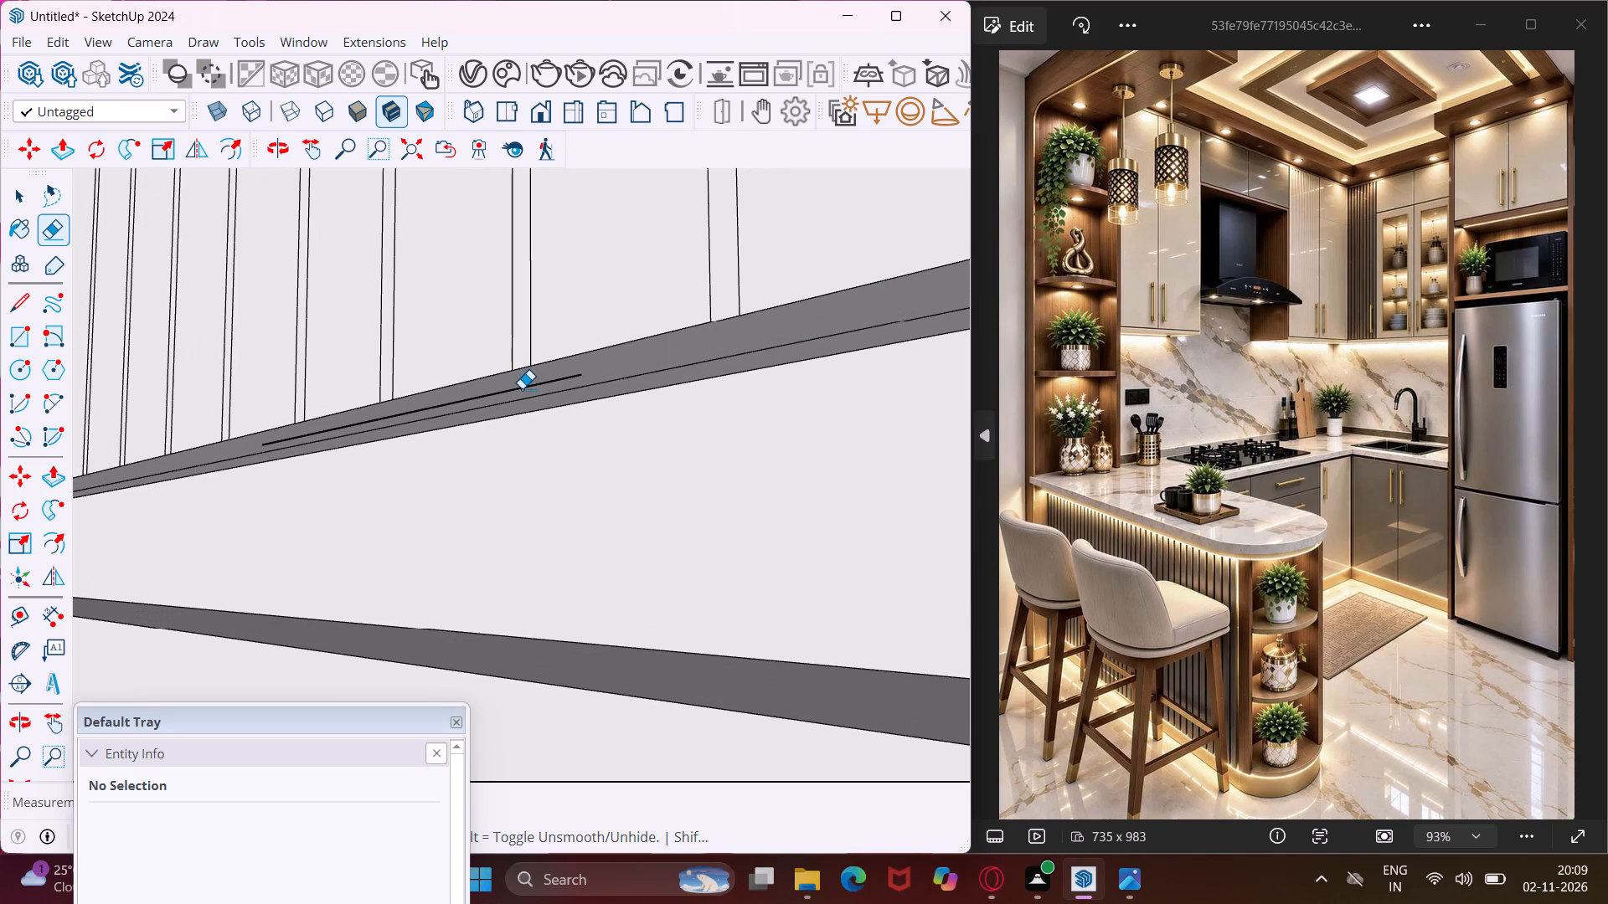
pyautogui.click(522, 388)
# Erase the isolated outer line pieces left over from that stretch, down to the smallest remnant.
pyautogui.scroll(5, 421, 412)
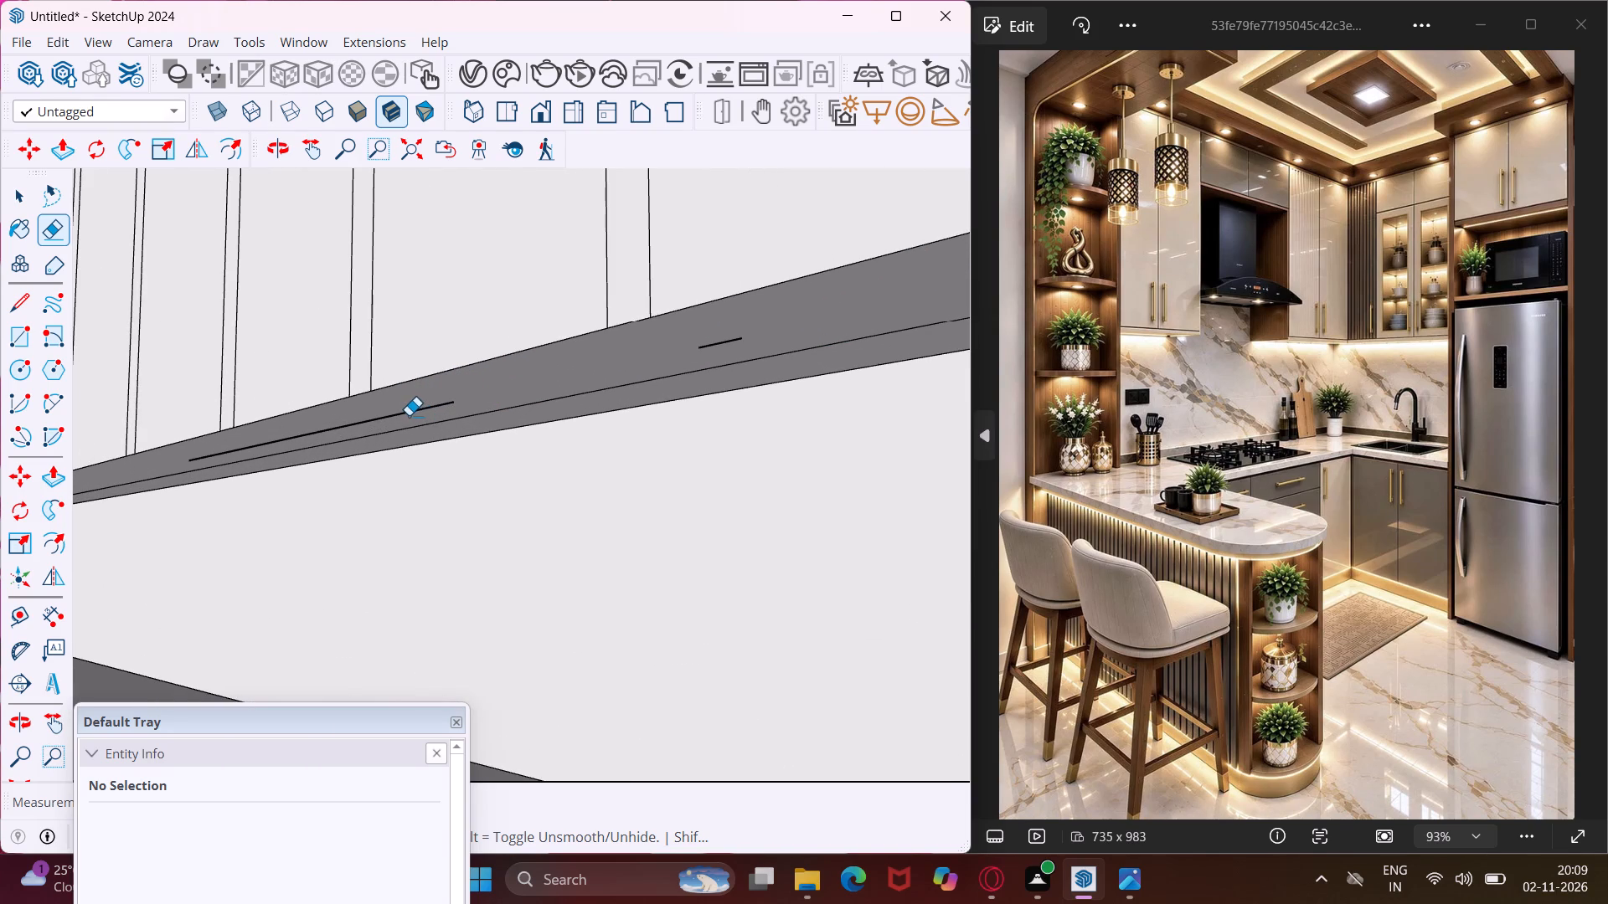
pyautogui.click(409, 415)
pyautogui.click(439, 403)
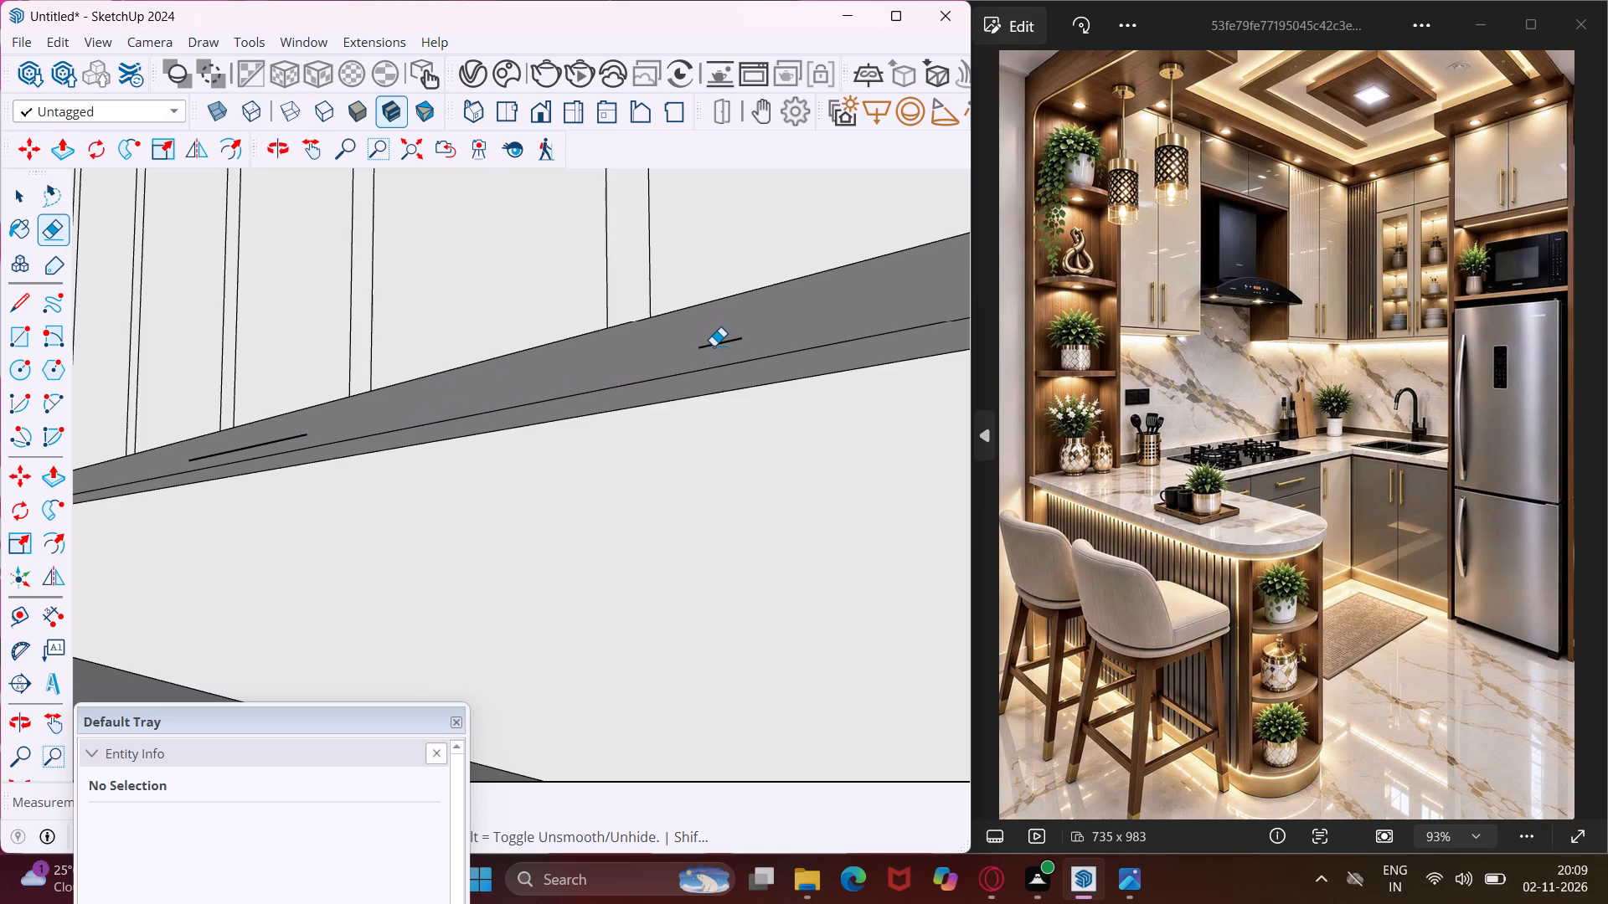
pyautogui.click(714, 344)
pyautogui.scroll(3, 296, 436)
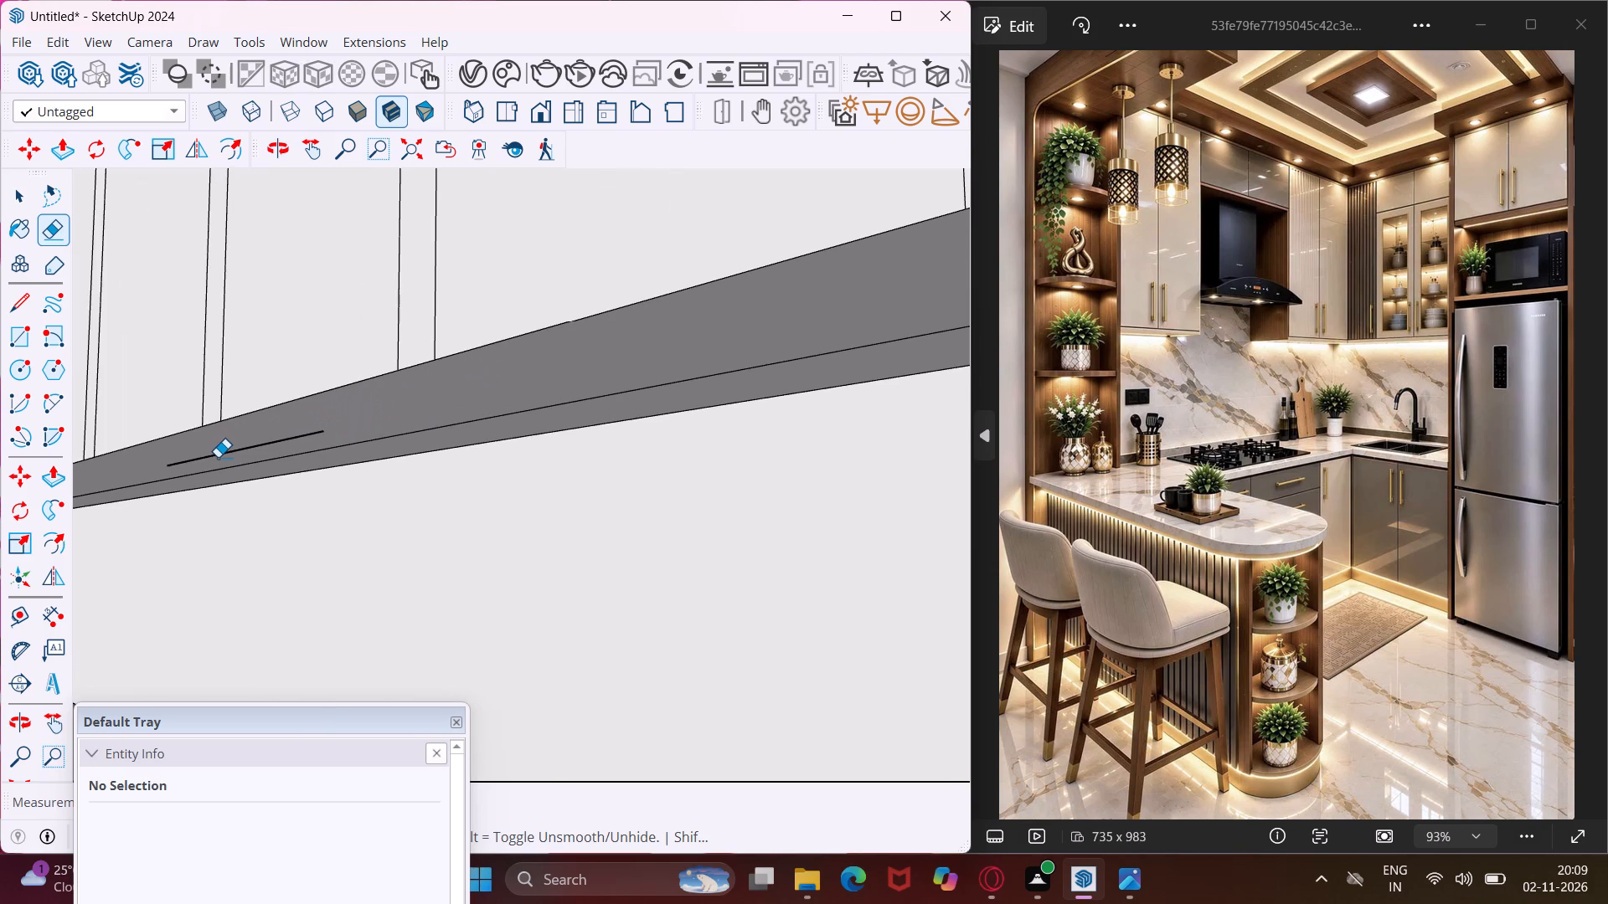
pyautogui.click(218, 457)
pyautogui.click(307, 434)
pyautogui.click(173, 464)
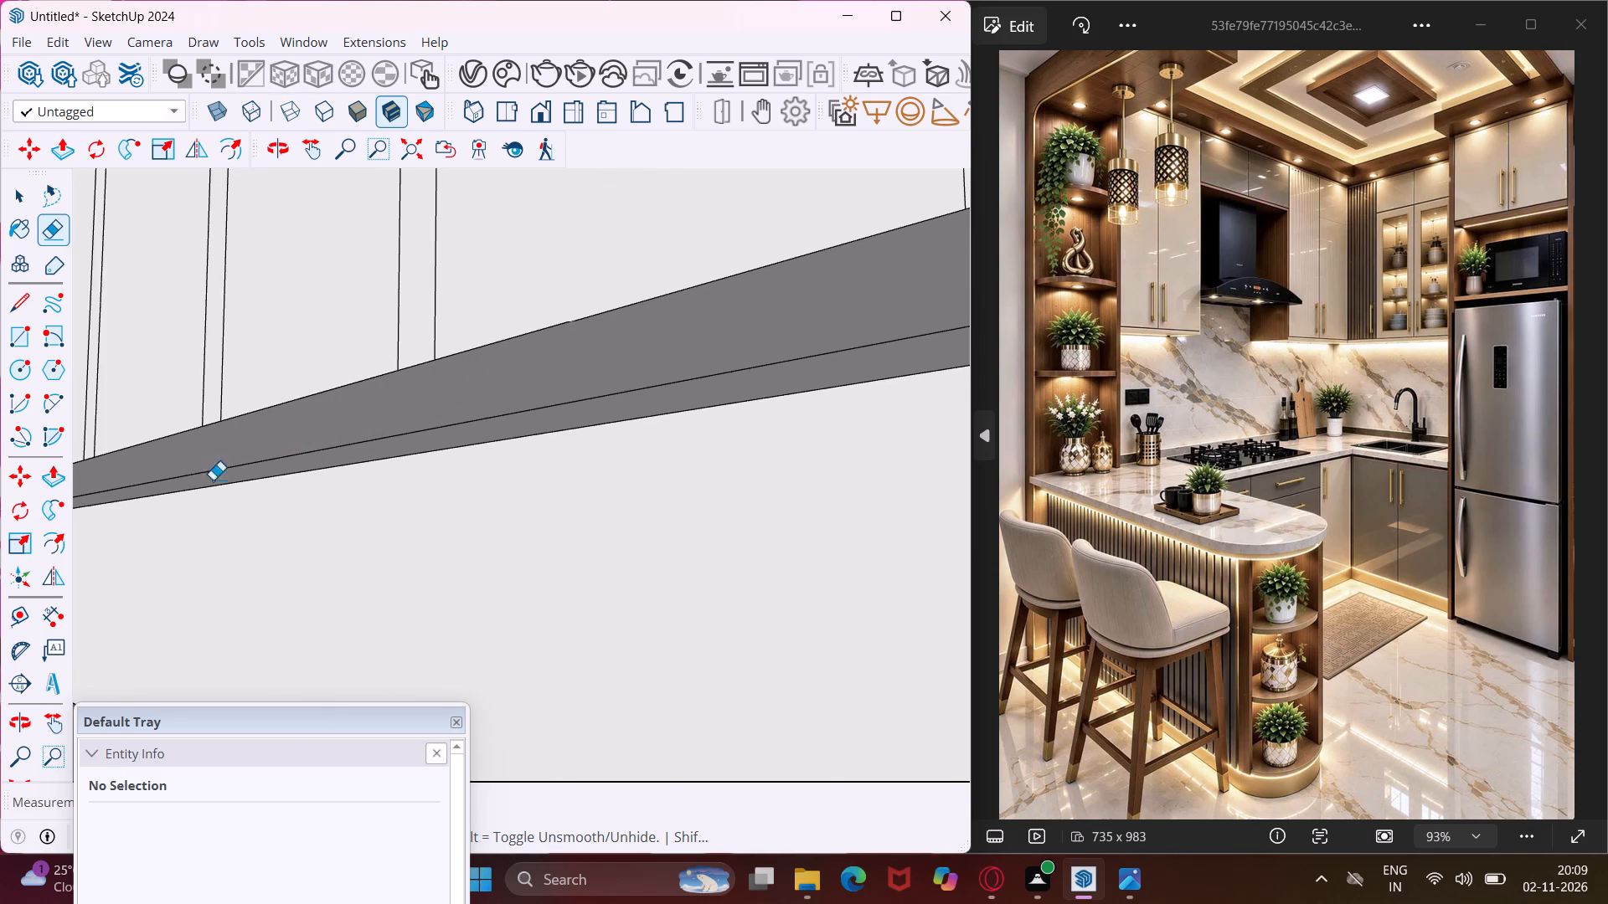
# Erase the last tiny outer line remnant on the fluted side's underside and finish erasing.
pyautogui.scroll(-13, 219, 494)
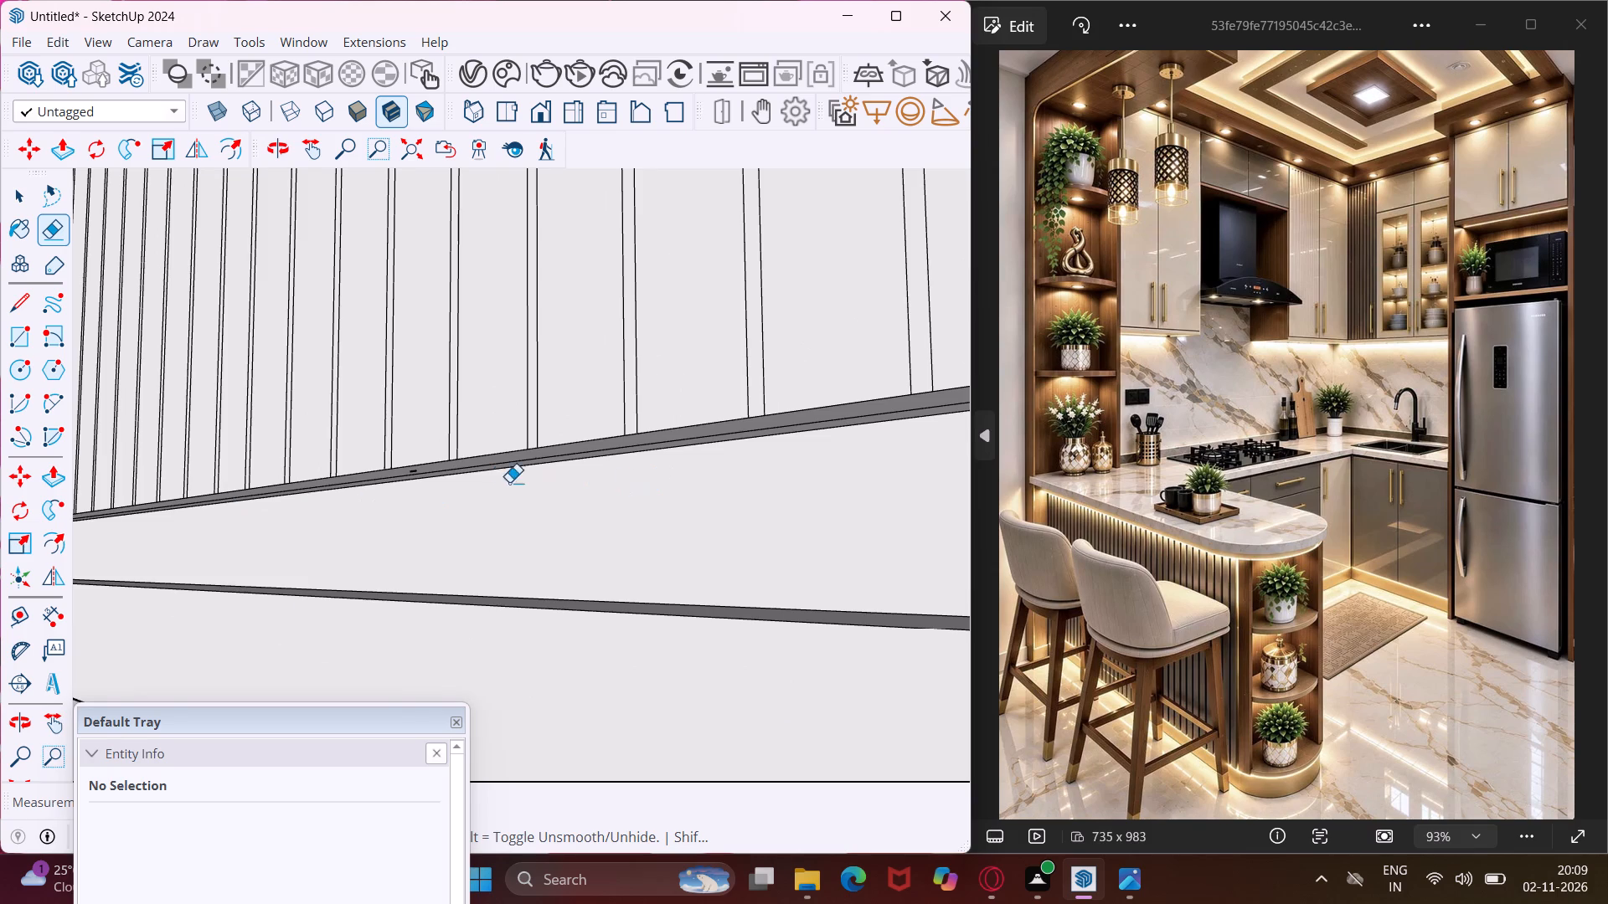
pyautogui.scroll(12, 456, 475)
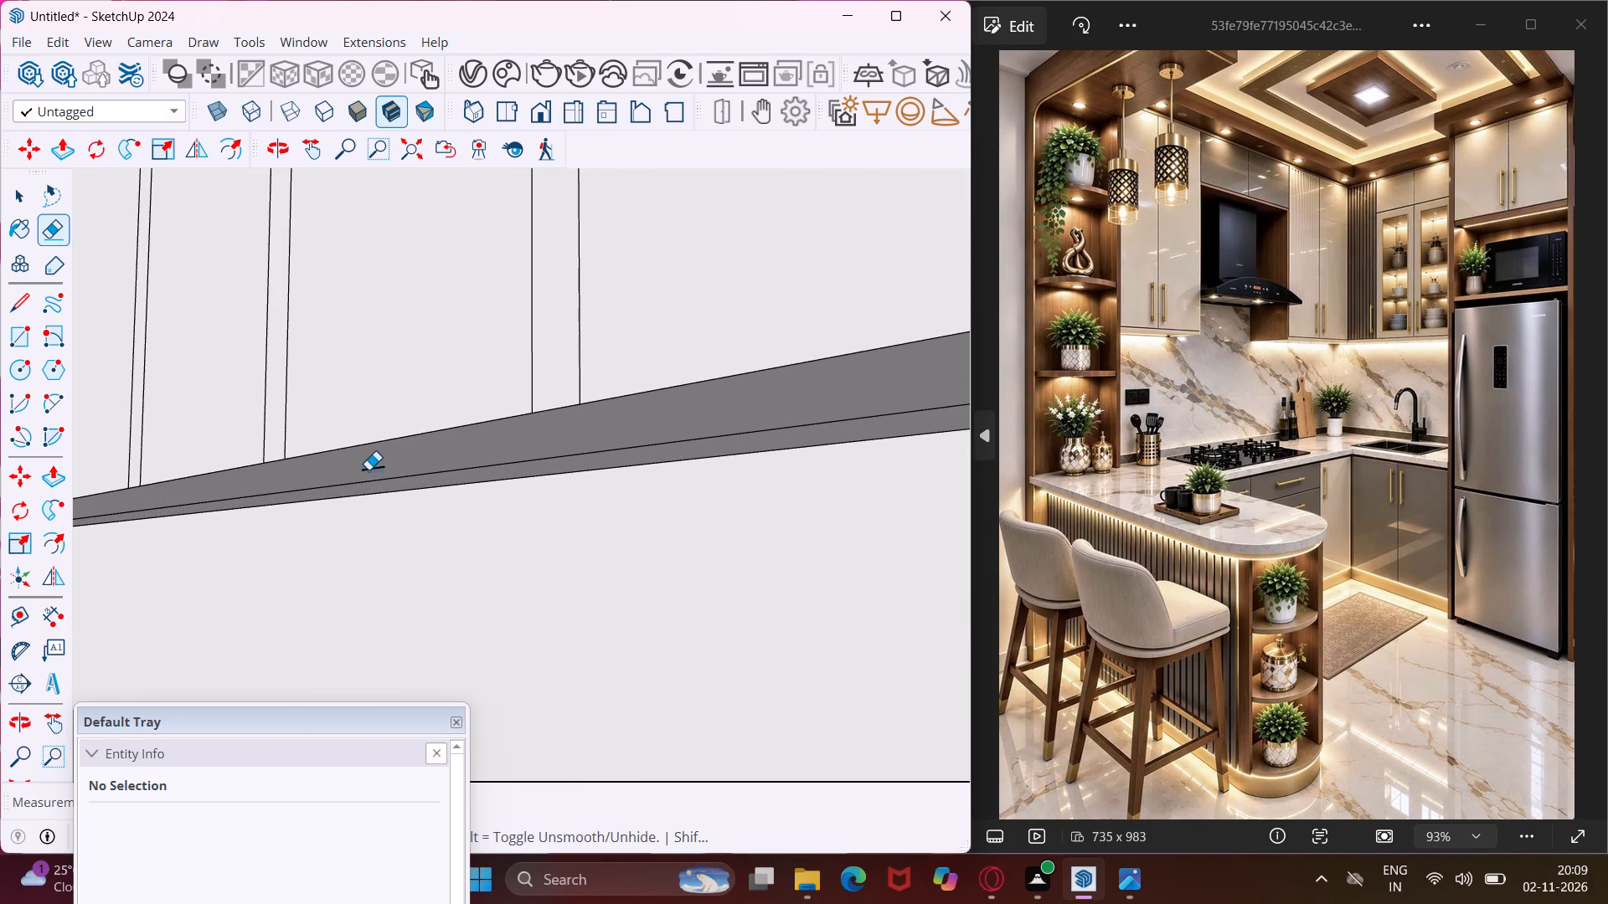
pyautogui.click(368, 468)
pyautogui.scroll(-17, 338, 495)
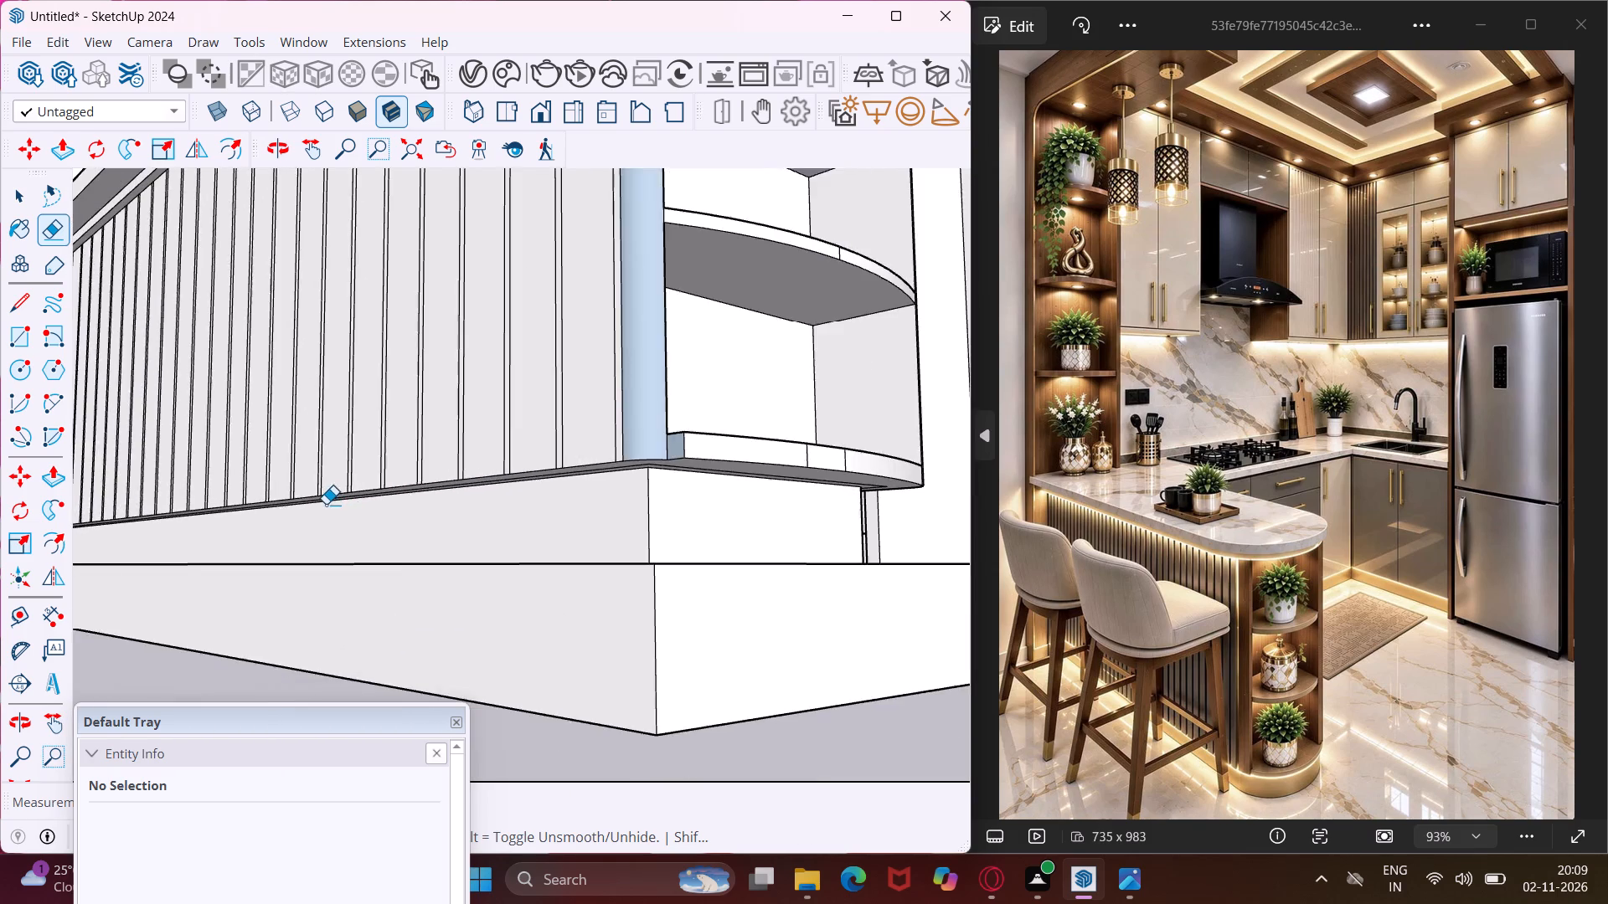
pyautogui.scroll(-5, 326, 504)
pyautogui.moveTo(595, 501); pyautogui.dragTo(399, 504, button='middle')
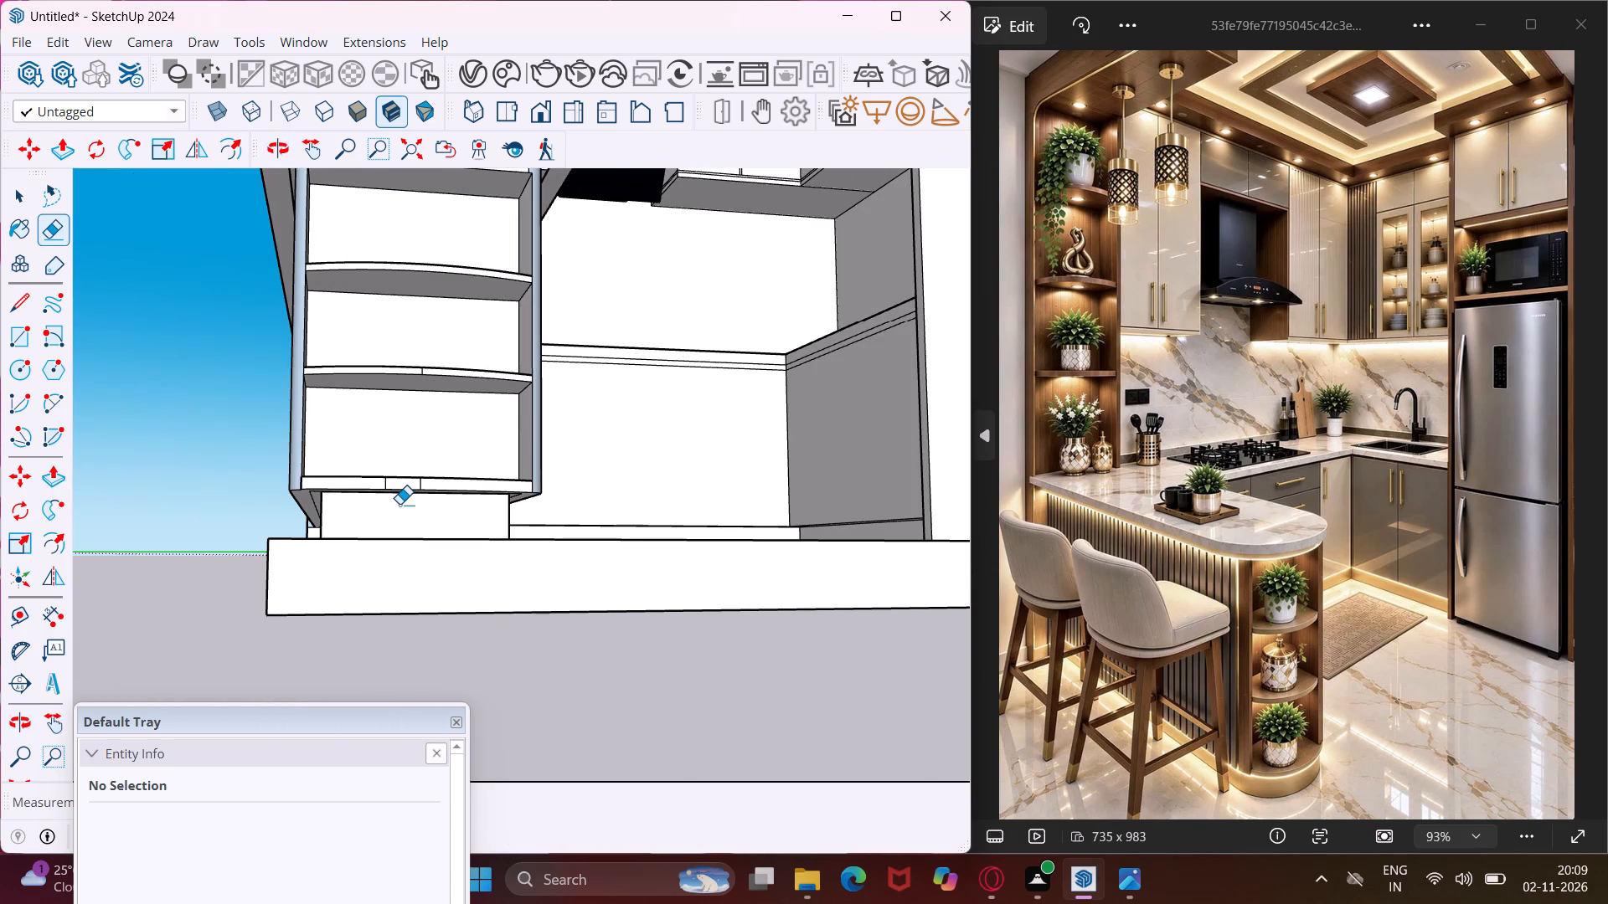
pyautogui.press('Escape')
pyautogui.press('space')
# Copy the vertical inner-corner edge of the side base cabinet front to the front's far end at the tall unit.
pyautogui.moveTo(576, 457); pyautogui.dragTo(365, 556, button='middle')
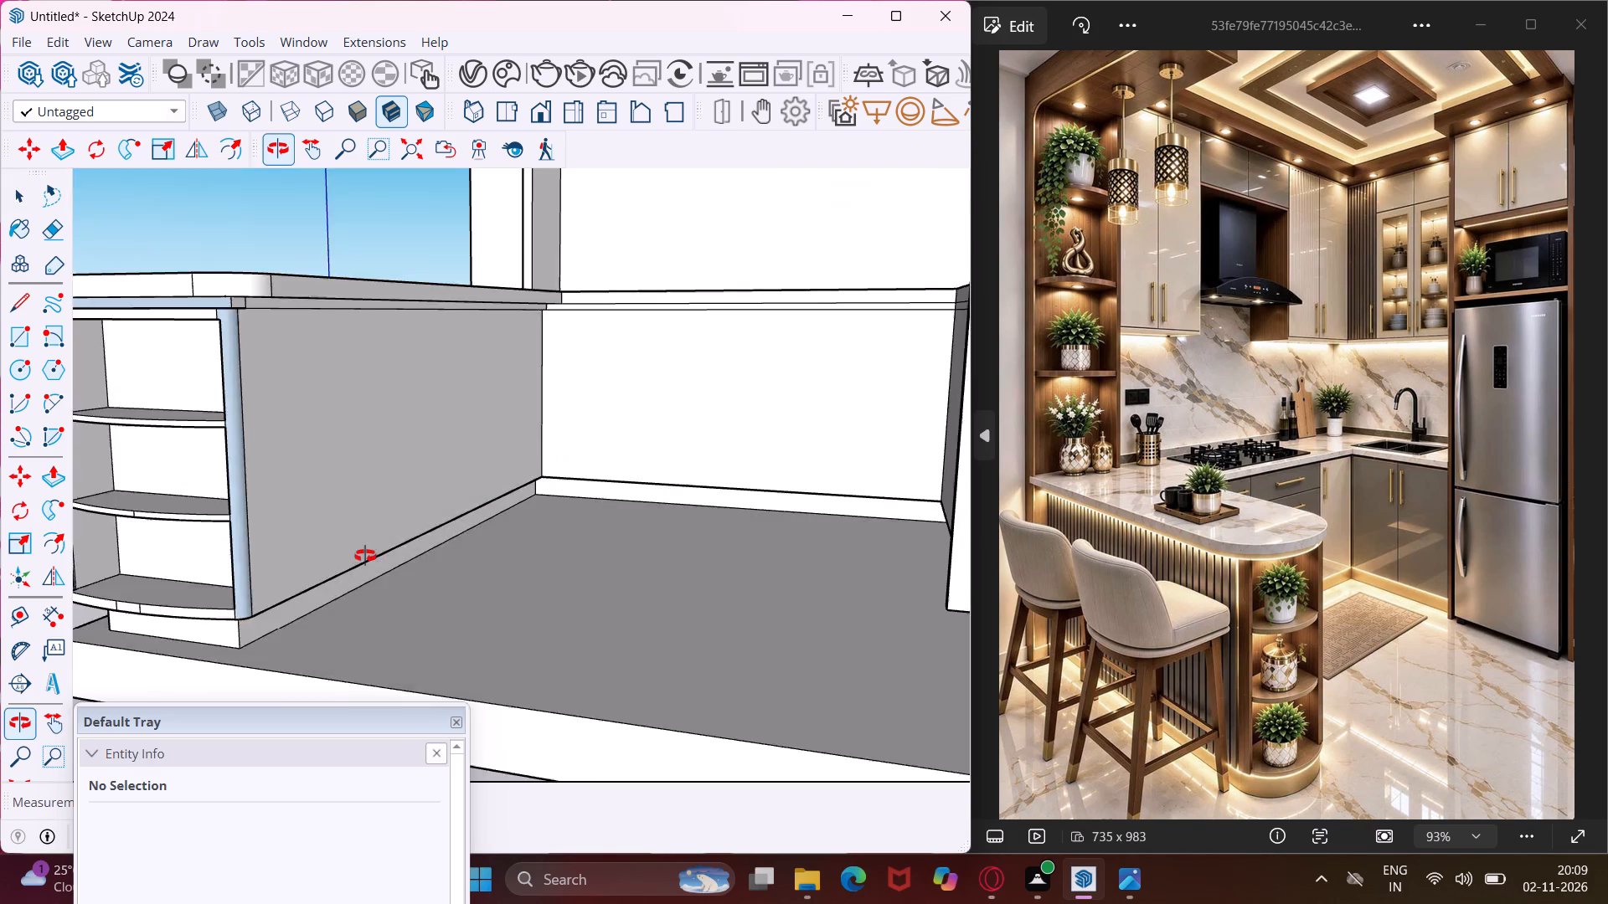
pyautogui.moveTo(365, 556); pyautogui.dragTo(343, 645, button='middle')
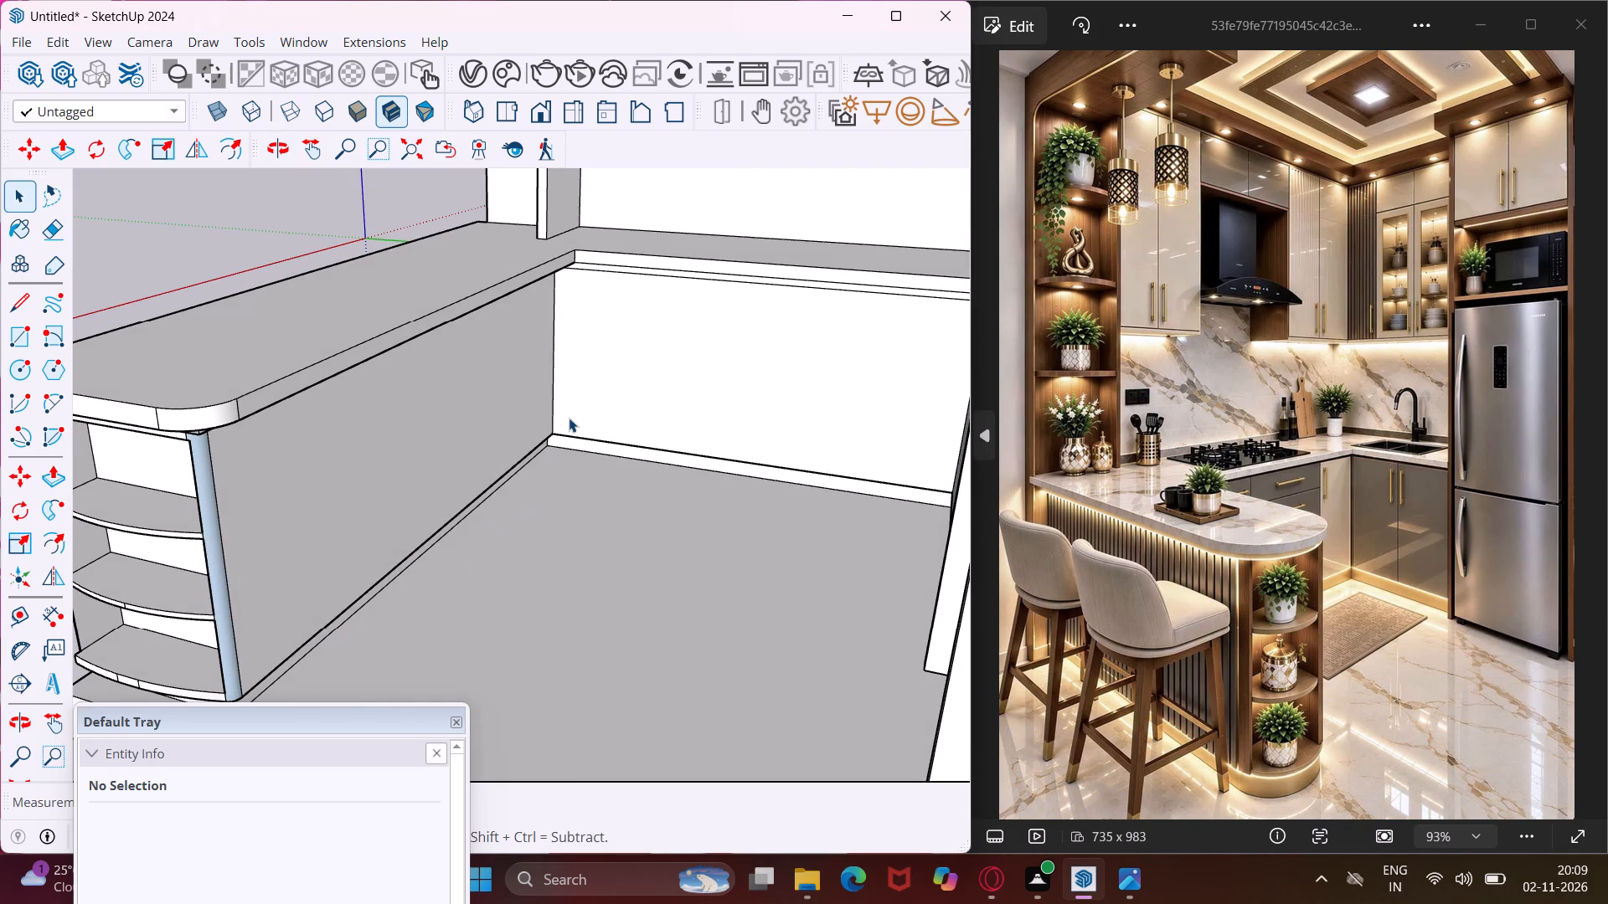
pyautogui.scroll(-4, 570, 416)
pyautogui.moveTo(570, 416); pyautogui.dragTo(631, 416, button='middle')
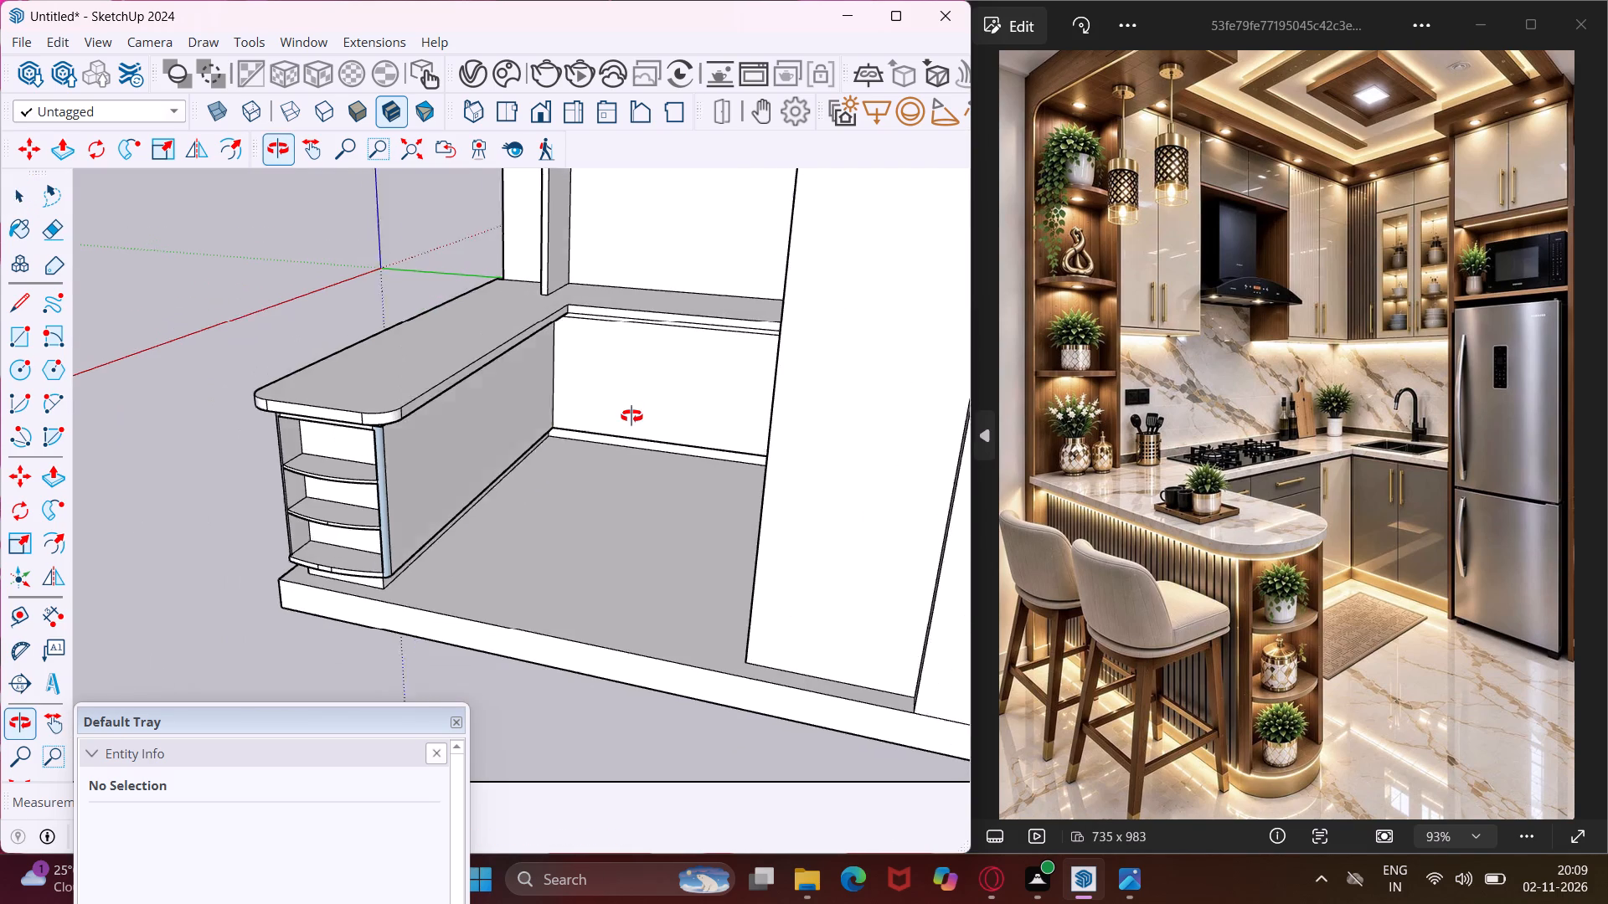
pyautogui.moveTo(631, 416); pyautogui.dragTo(710, 411, button='middle')
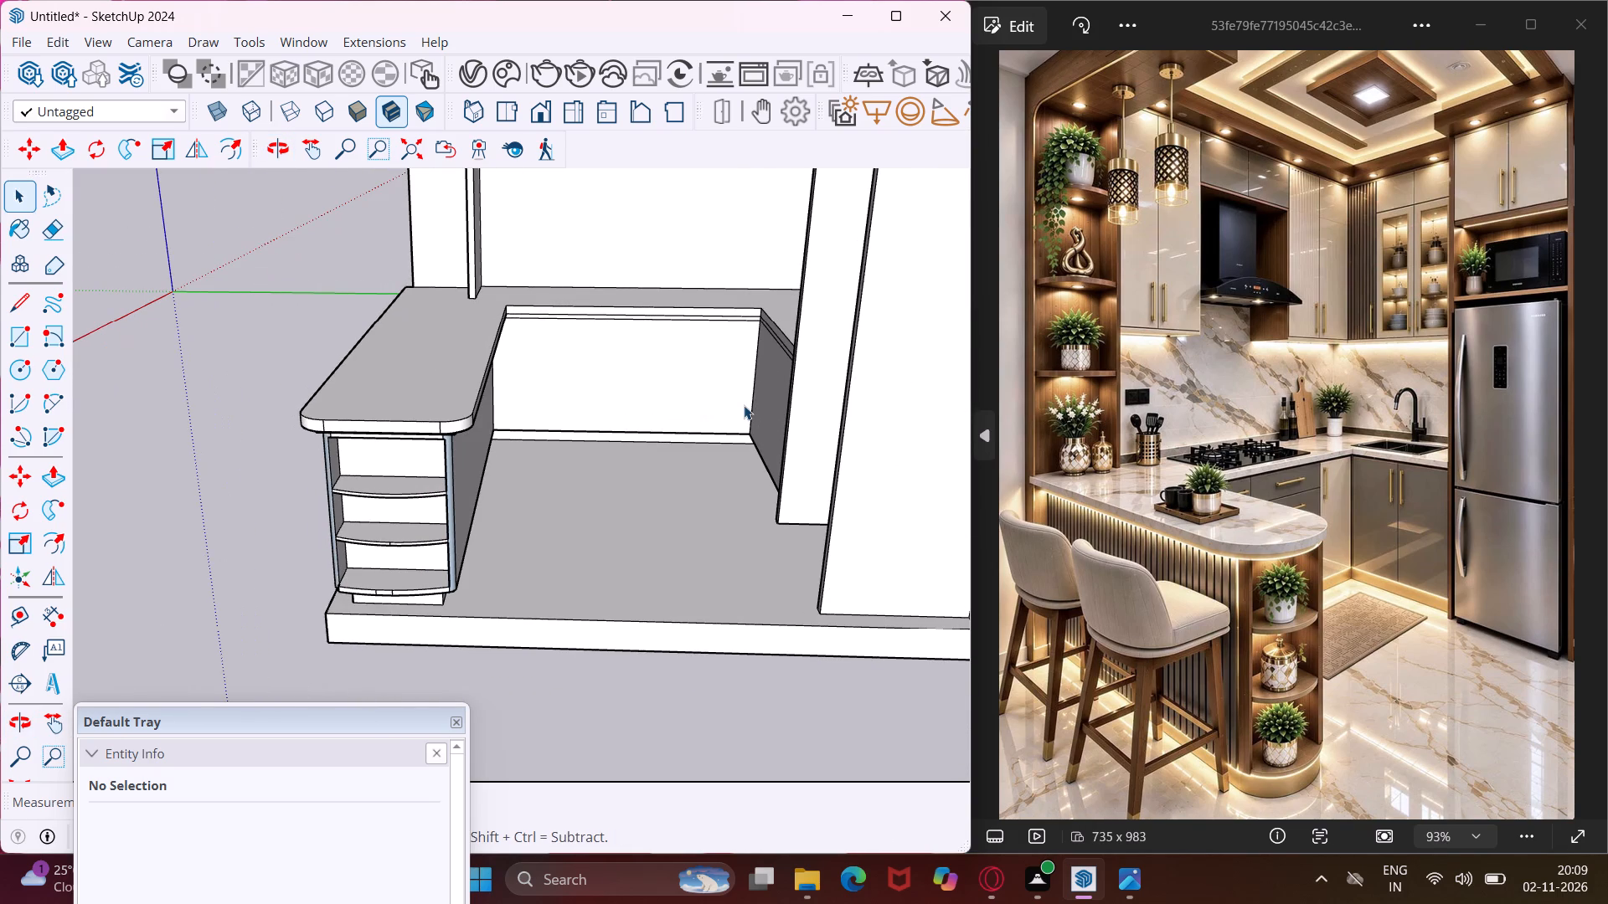
pyautogui.scroll(9, 744, 405)
pyautogui.moveTo(744, 405); pyautogui.dragTo(800, 405, button='middle')
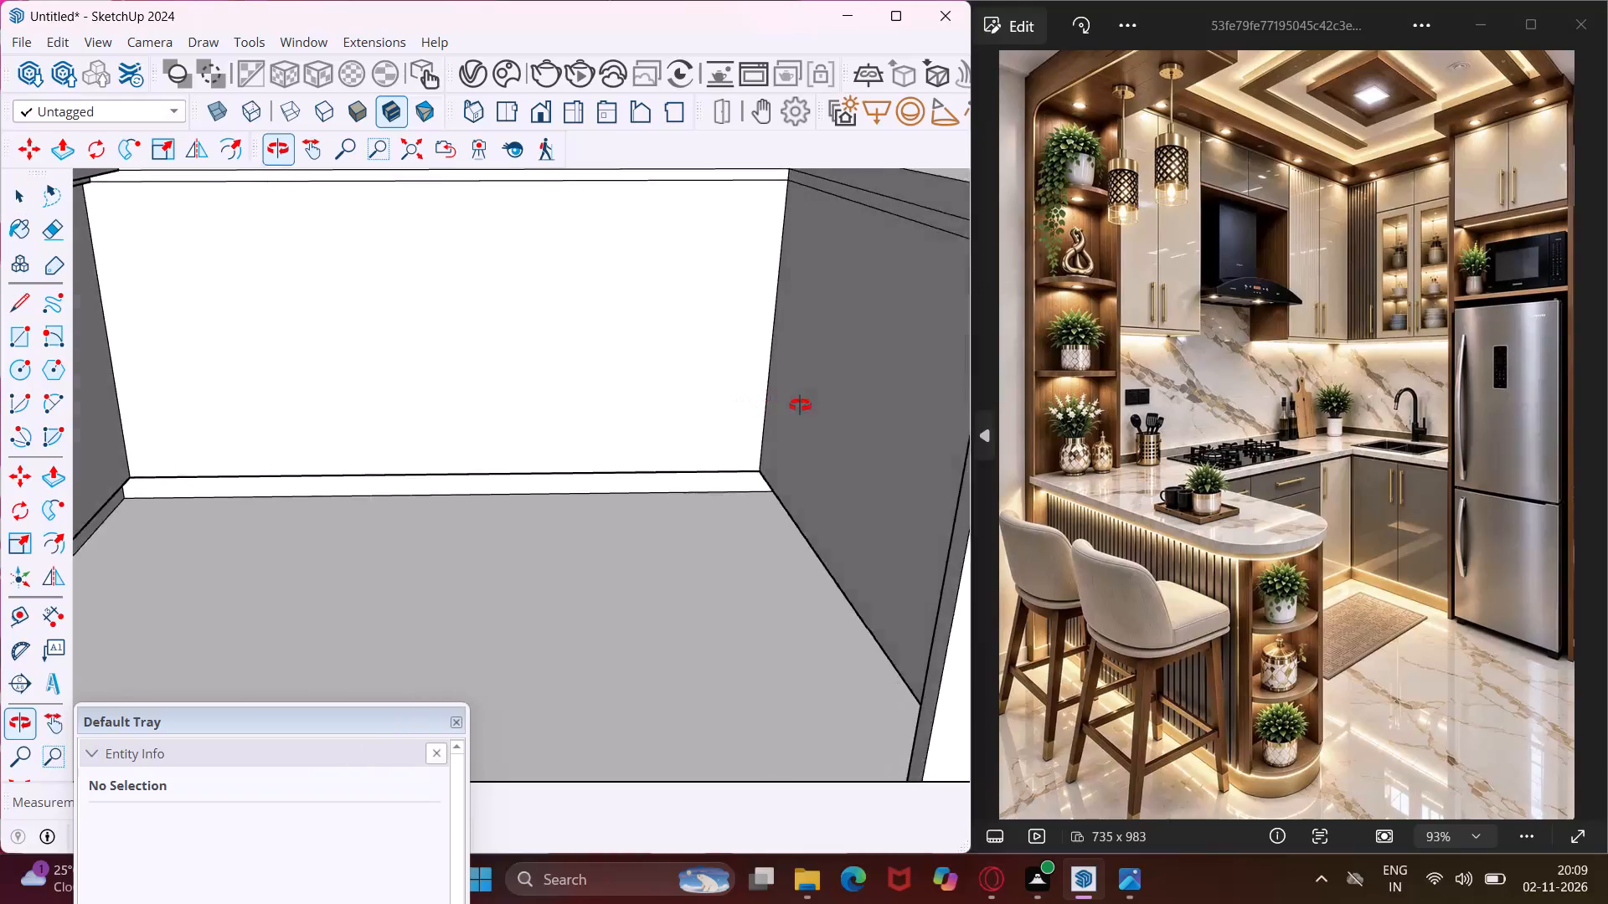
pyautogui.moveTo(800, 405); pyautogui.dragTo(841, 405, button='middle')
pyautogui.click(760, 427)
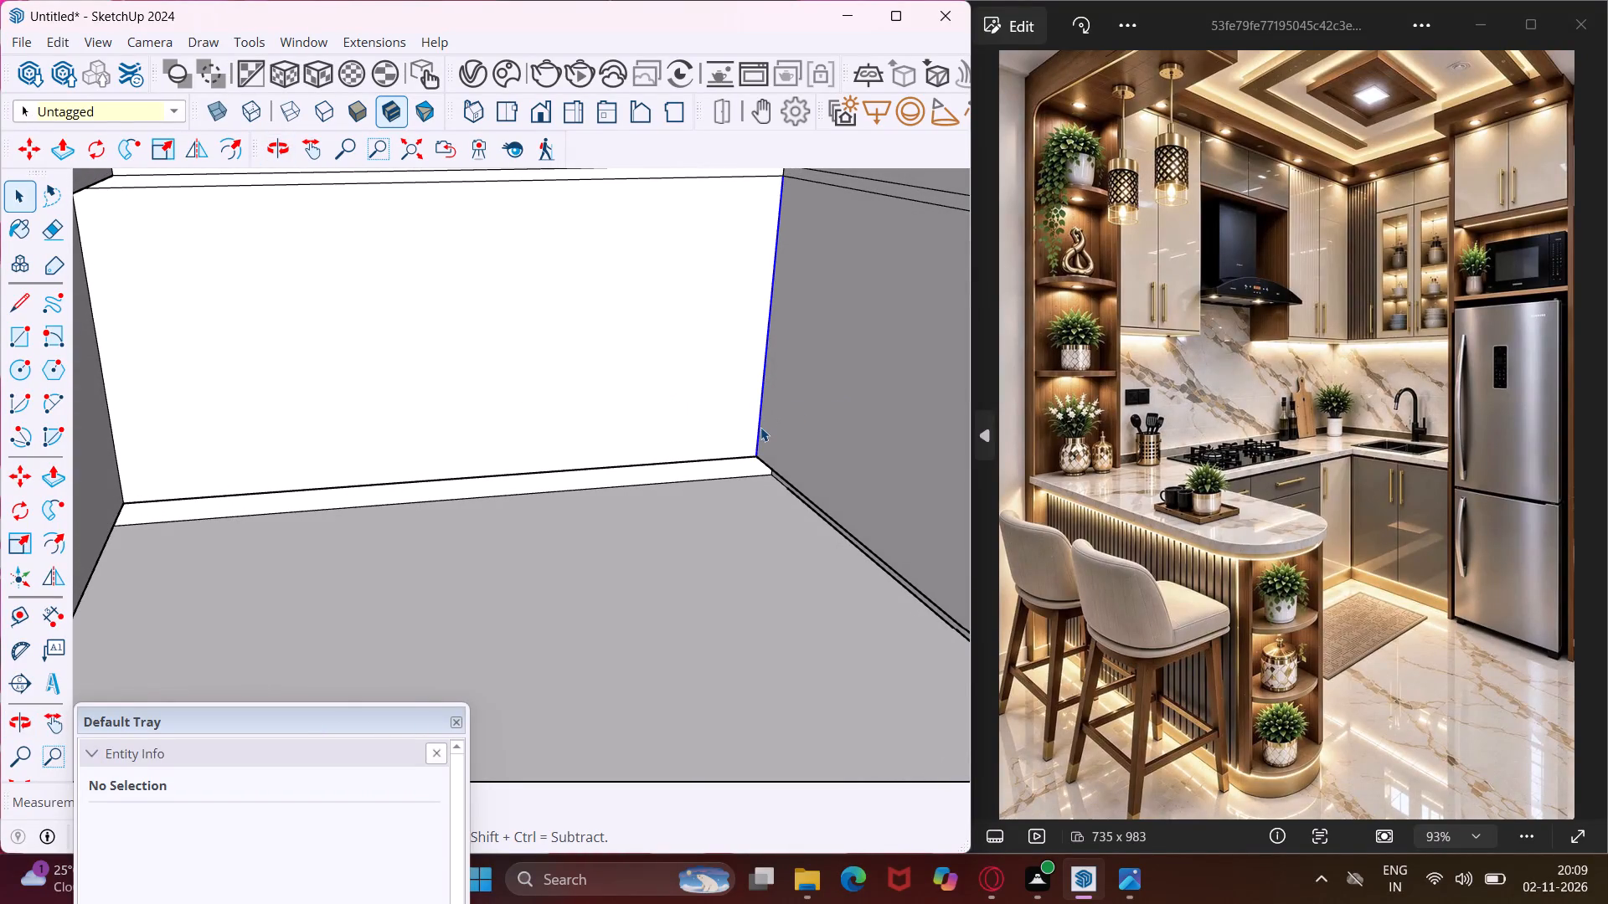
pyautogui.press('m')
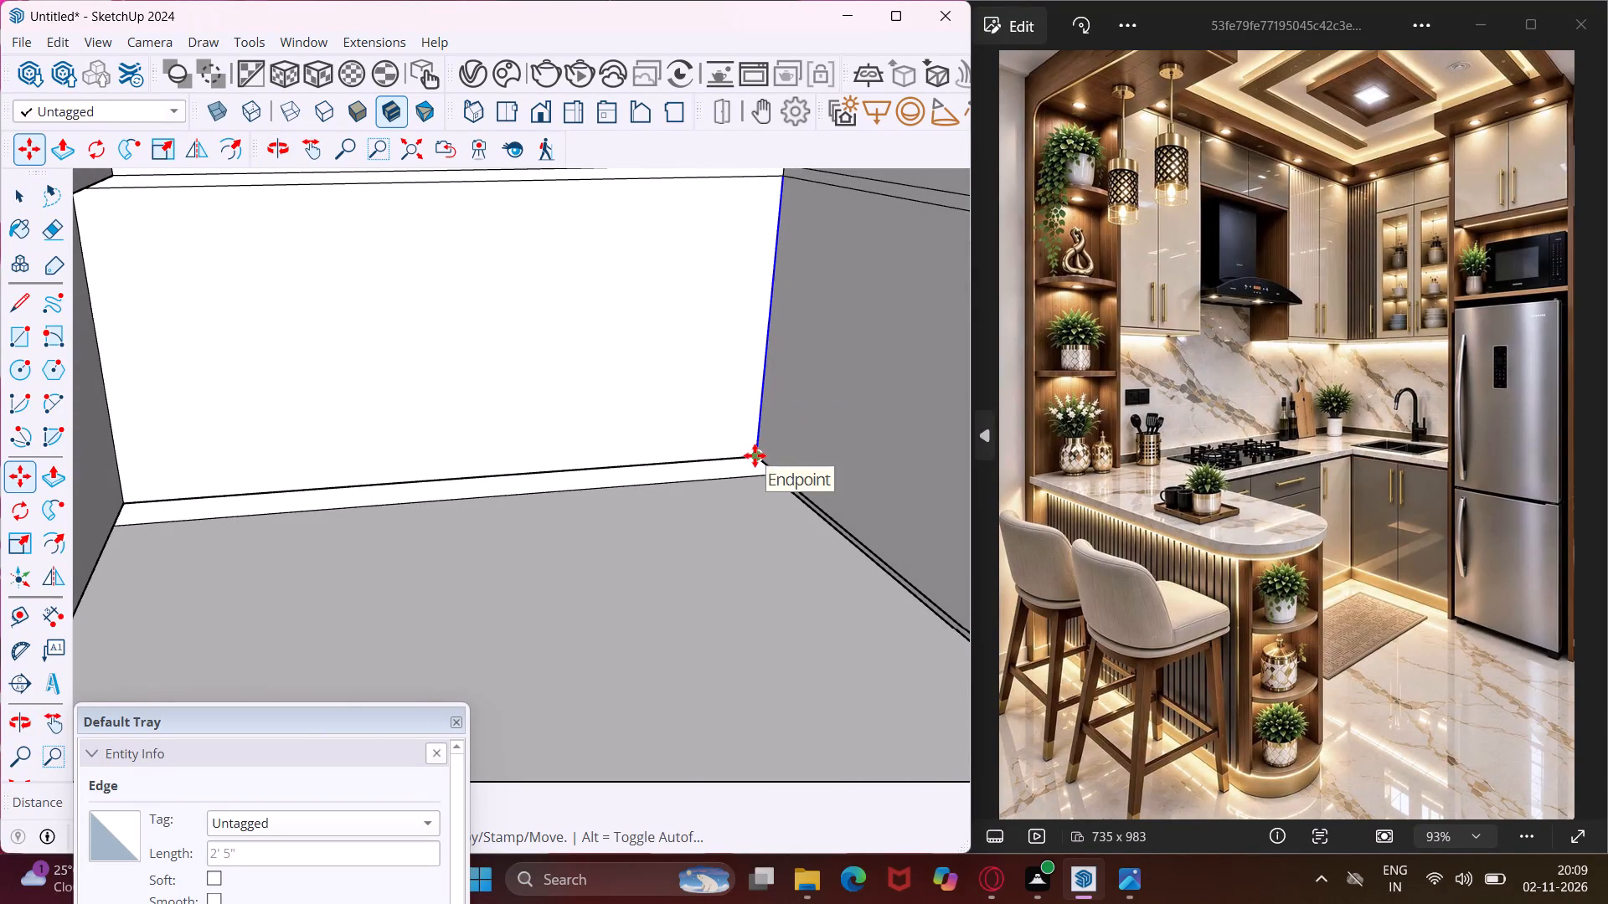
pyautogui.click(755, 455)
pyautogui.scroll(-7, 768, 455)
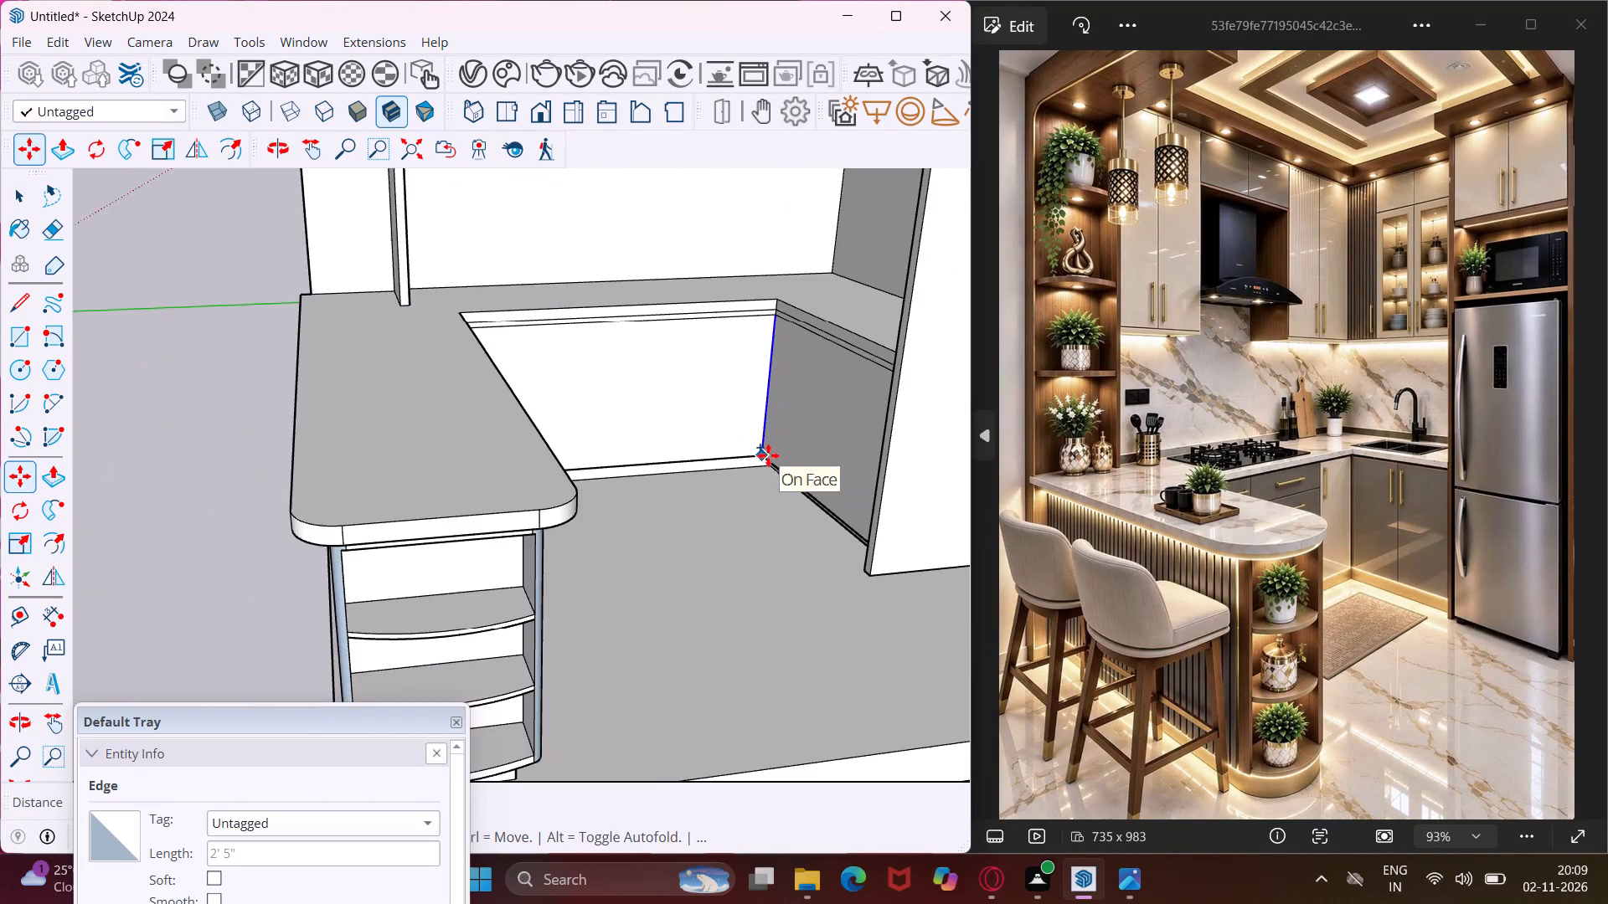
pyautogui.moveTo(768, 455); pyautogui.dragTo(908, 490, button='middle')
pyautogui.scroll(7, 826, 475)
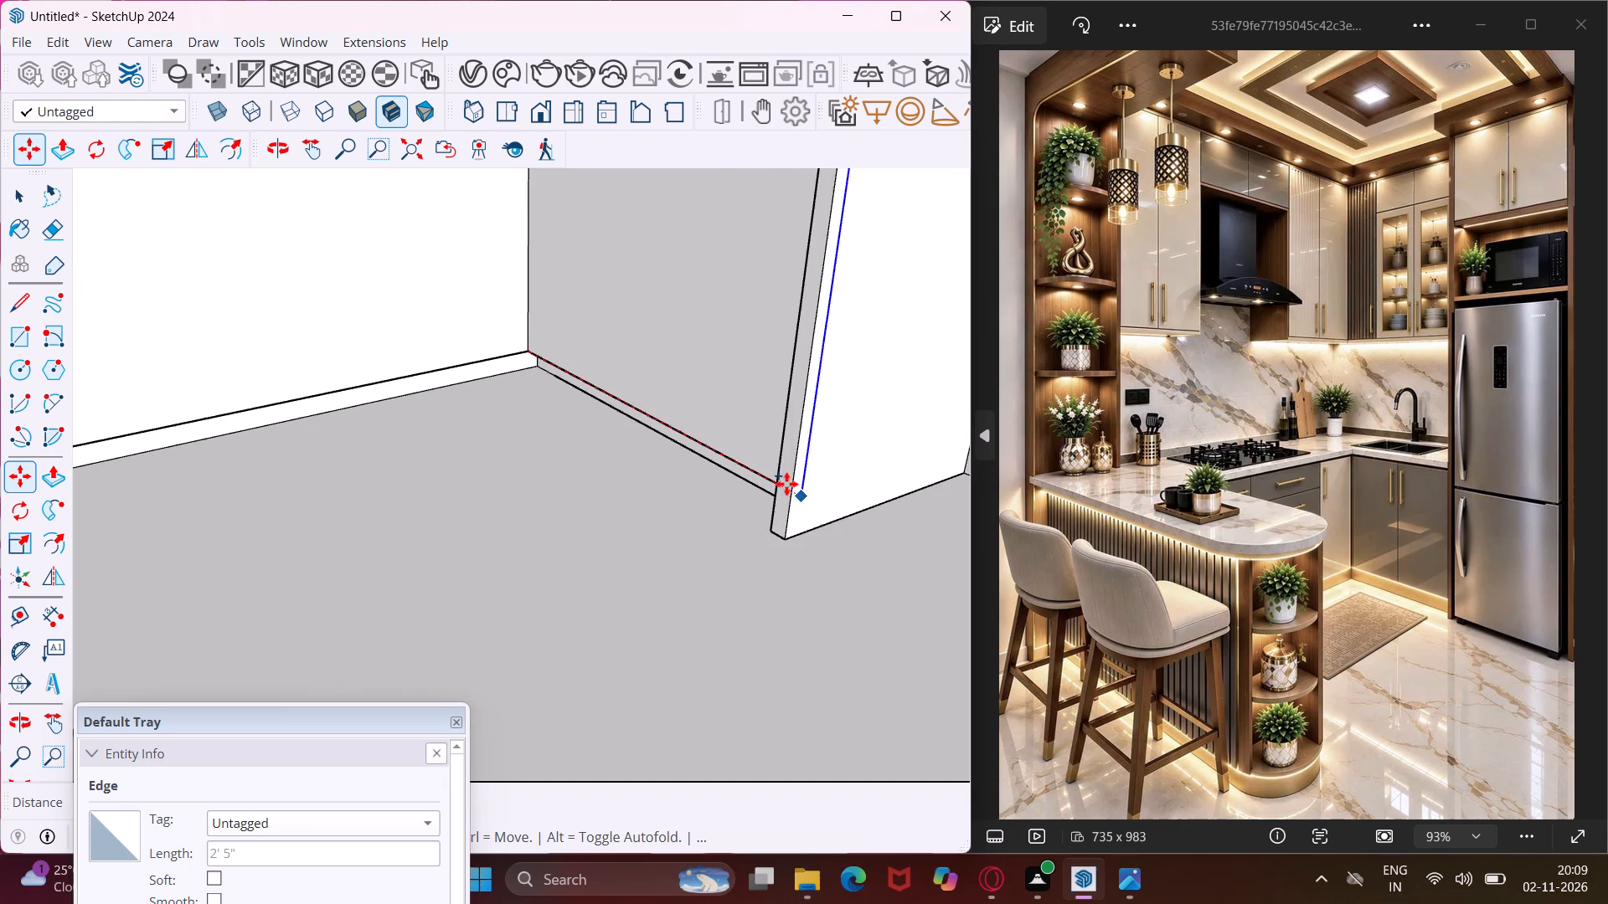
pyautogui.scroll(1, 786, 484)
pyautogui.moveTo(762, 482); pyautogui.dragTo(1059, 564, button='middle')
pyautogui.scroll(3, 876, 439)
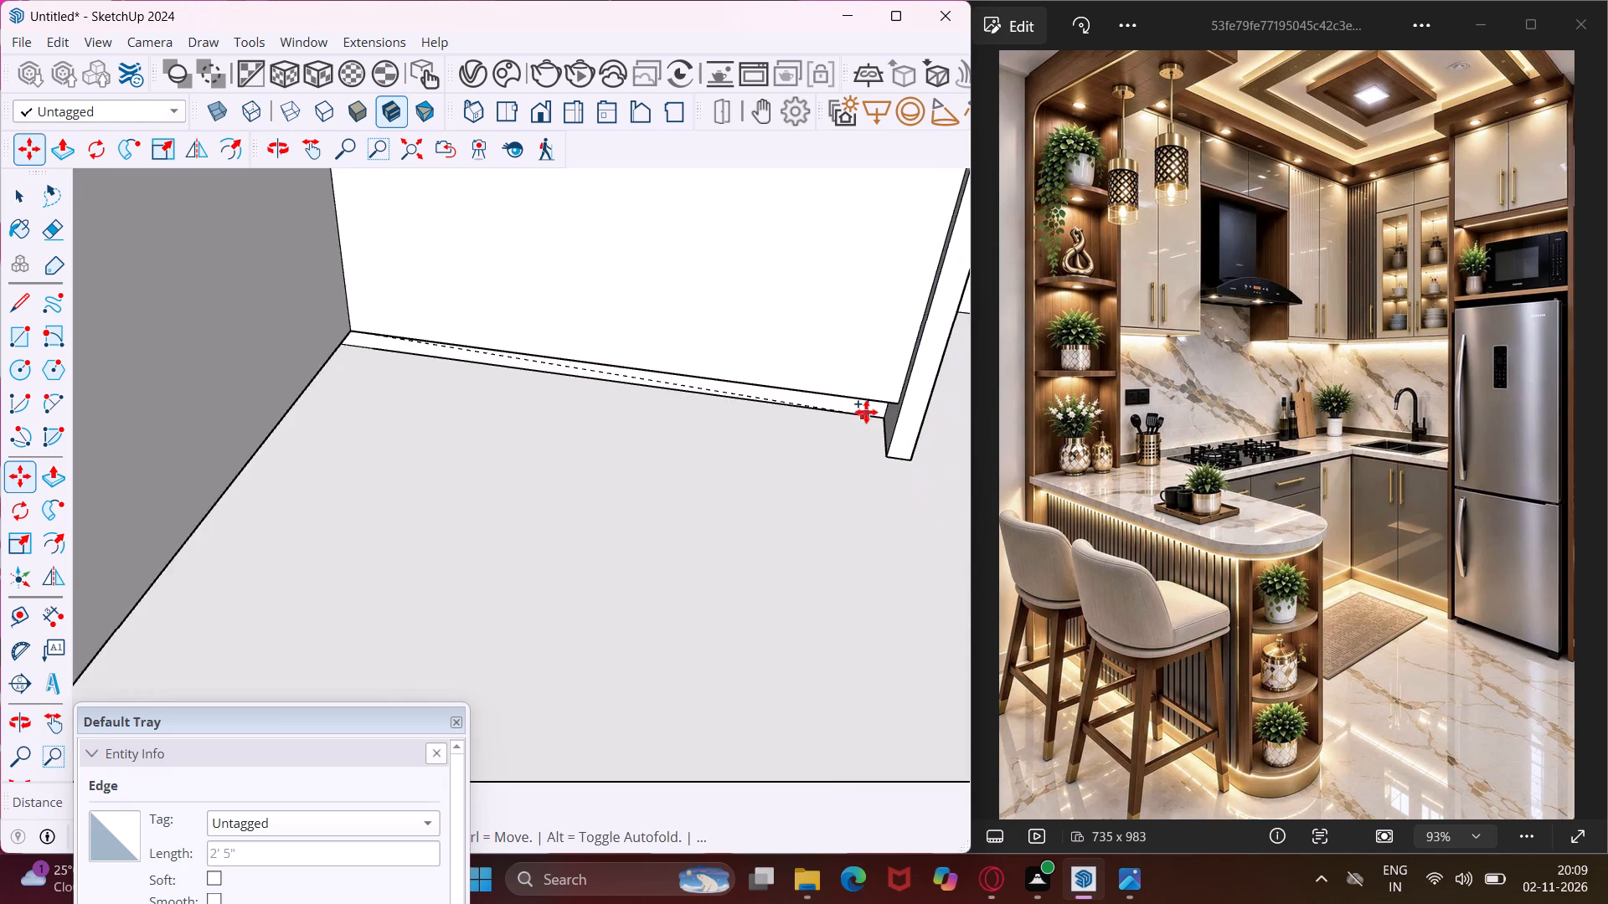
pyautogui.scroll(5, 868, 412)
pyautogui.click(912, 398)
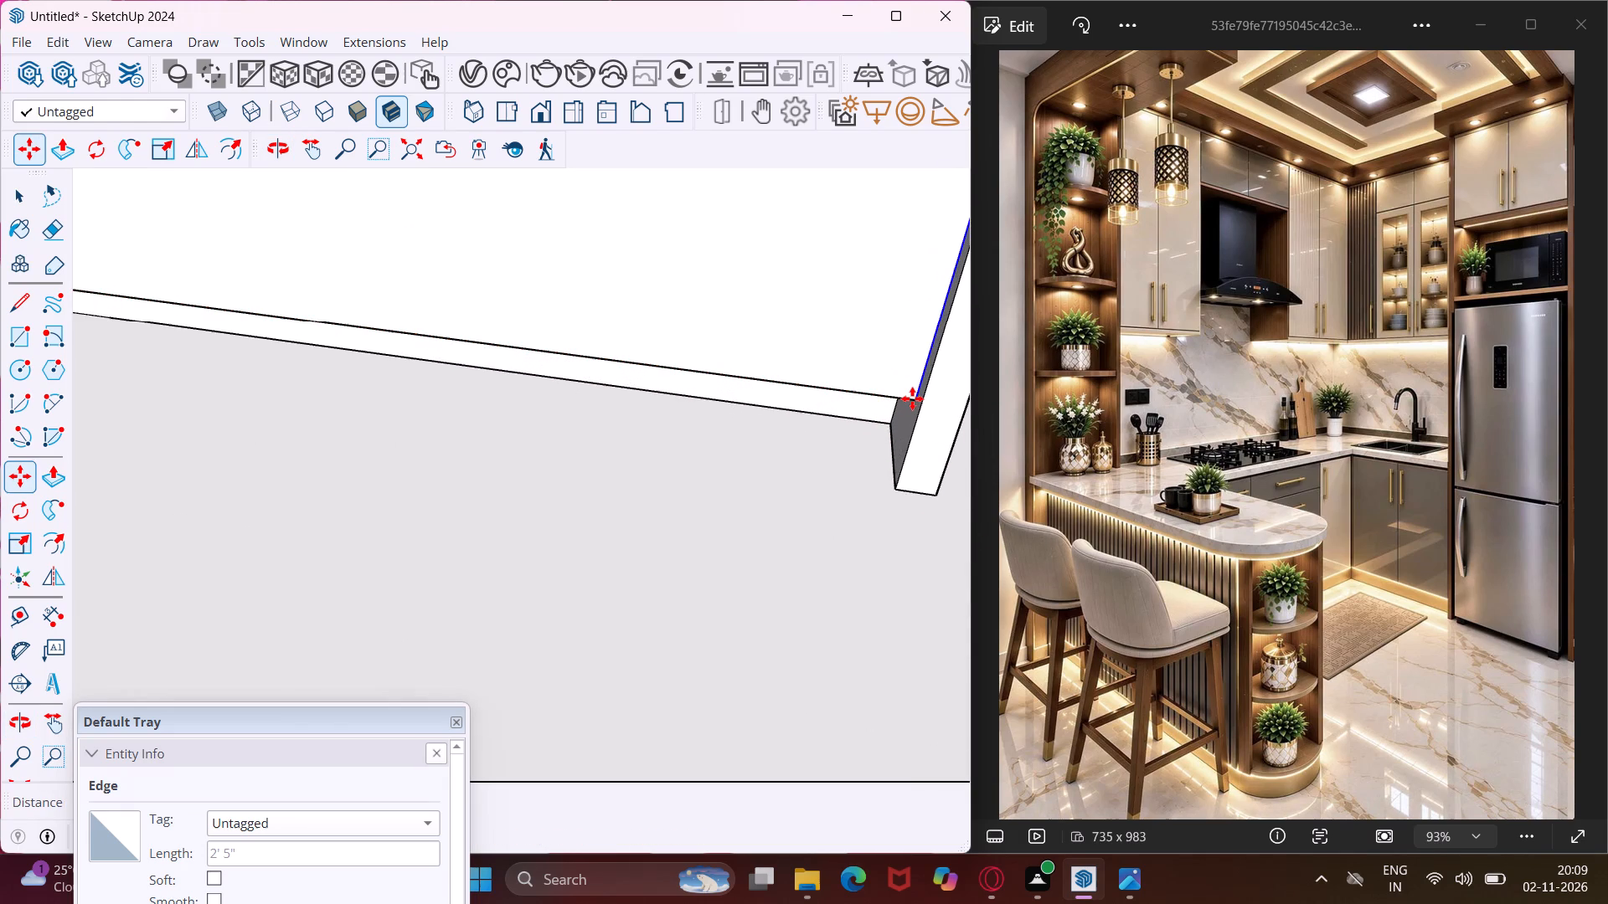
# Divide the copy distance by 2 to place a vertical edge midway along the side base cabinet front.
pyautogui.press('/')
pyautogui.press('2')
pyautogui.press('Return')
pyautogui.scroll(-6, 904, 397)
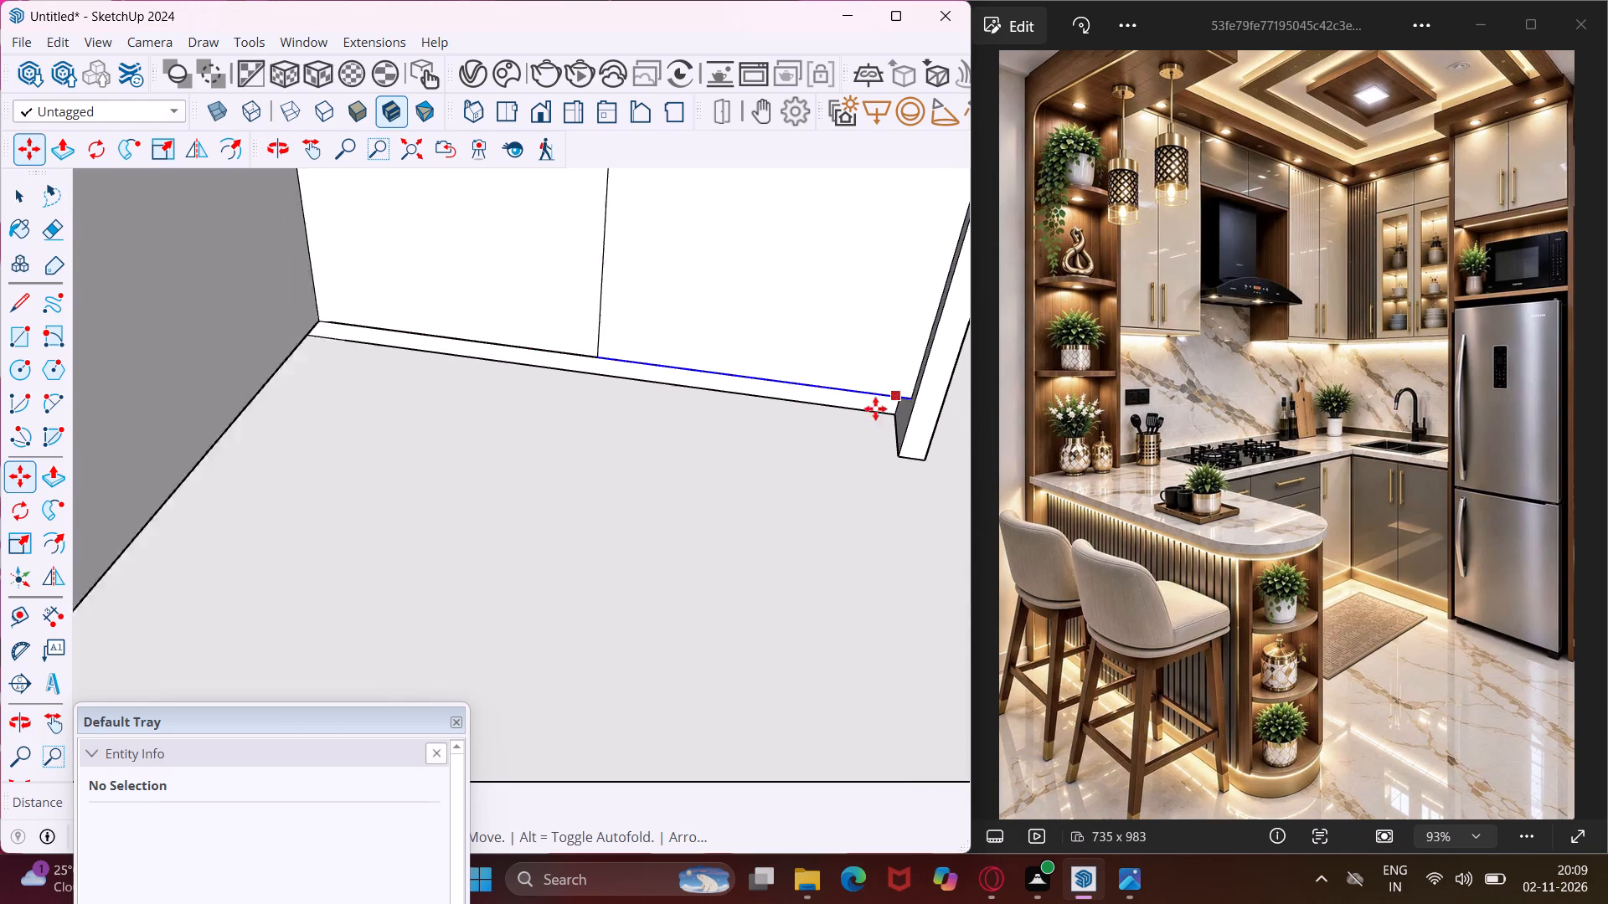
pyautogui.scroll(-10, 828, 416)
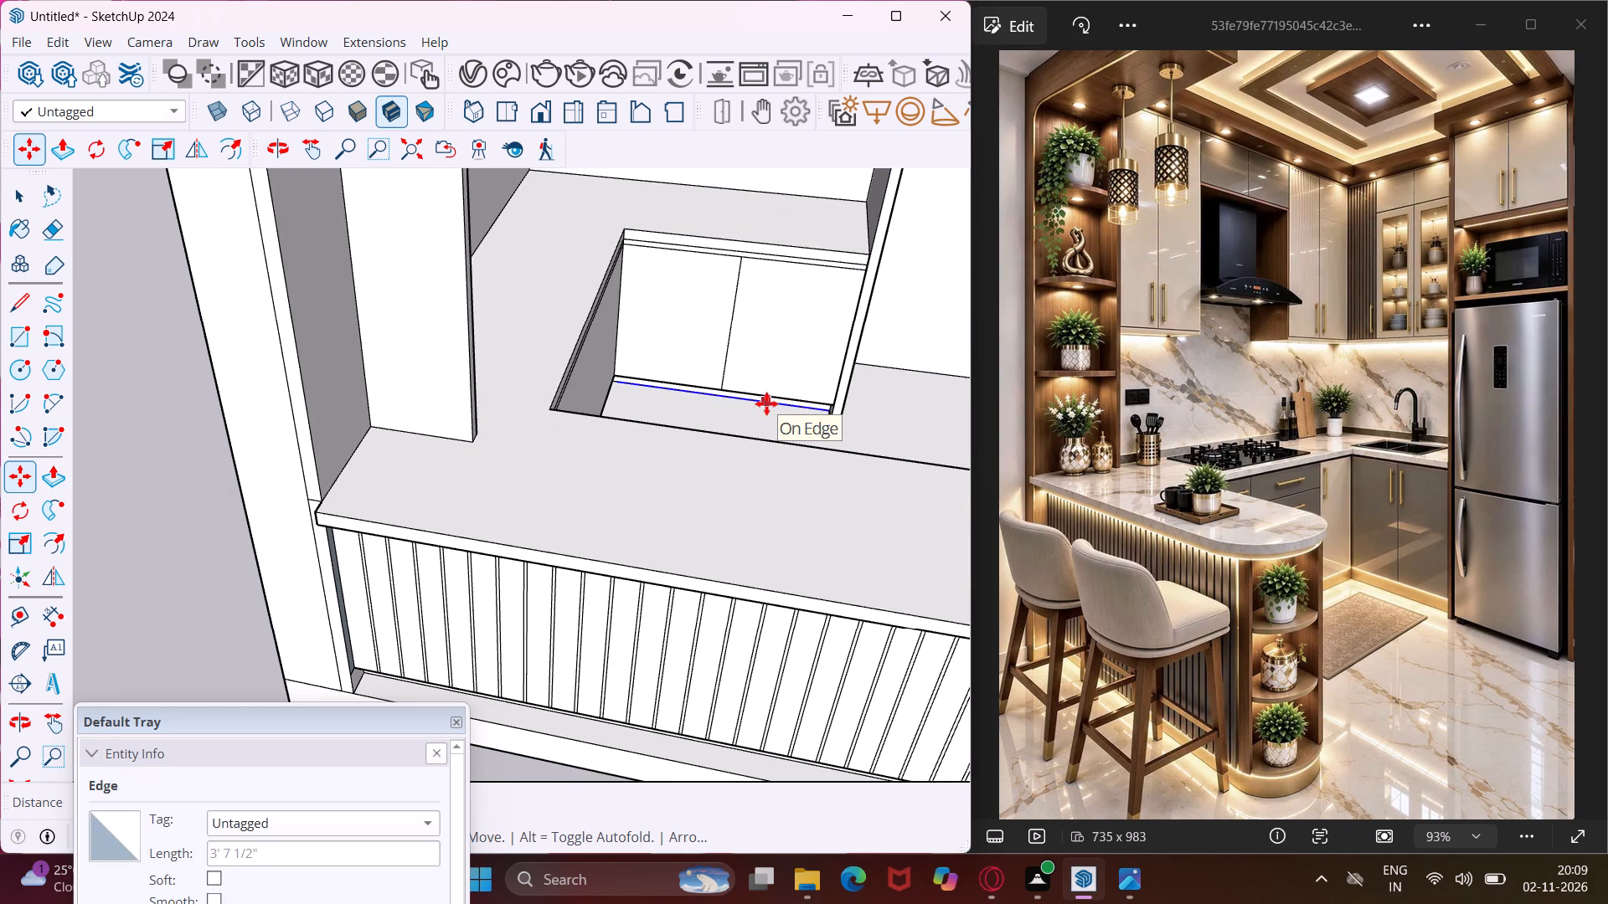
pyautogui.press('Escape')
pyautogui.press('space')
# Copy the side front's middle vertical edge 0.4" along the red axis toward the tall unit to form a narrow gap.
pyautogui.scroll(12, 726, 309)
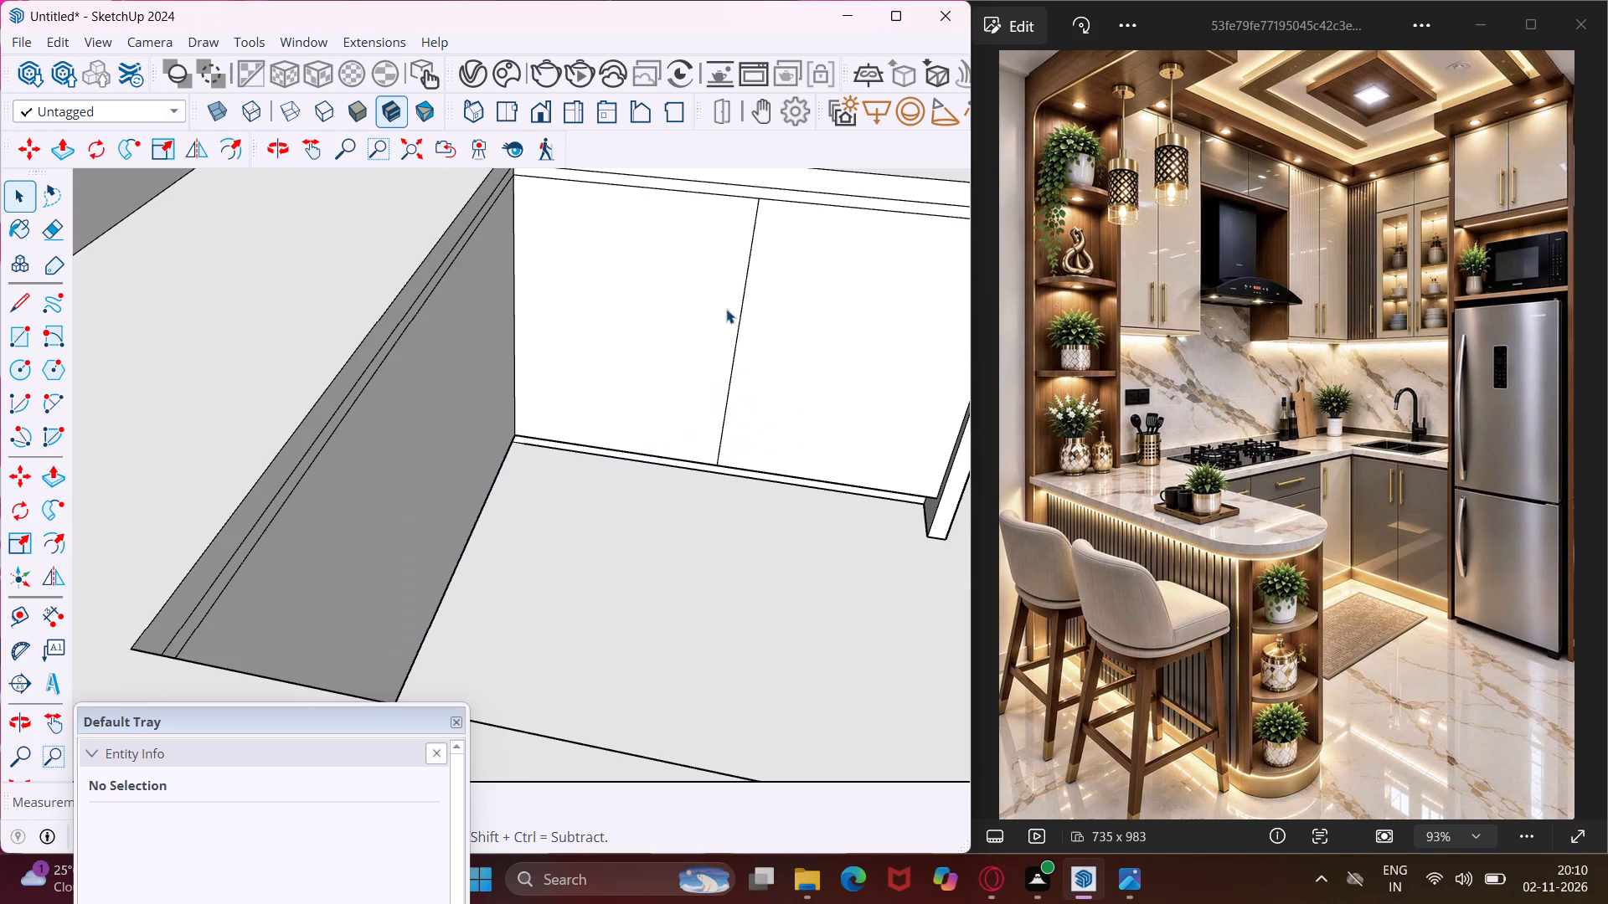
pyautogui.moveTo(726, 309); pyautogui.dragTo(726, 248, button='middle')
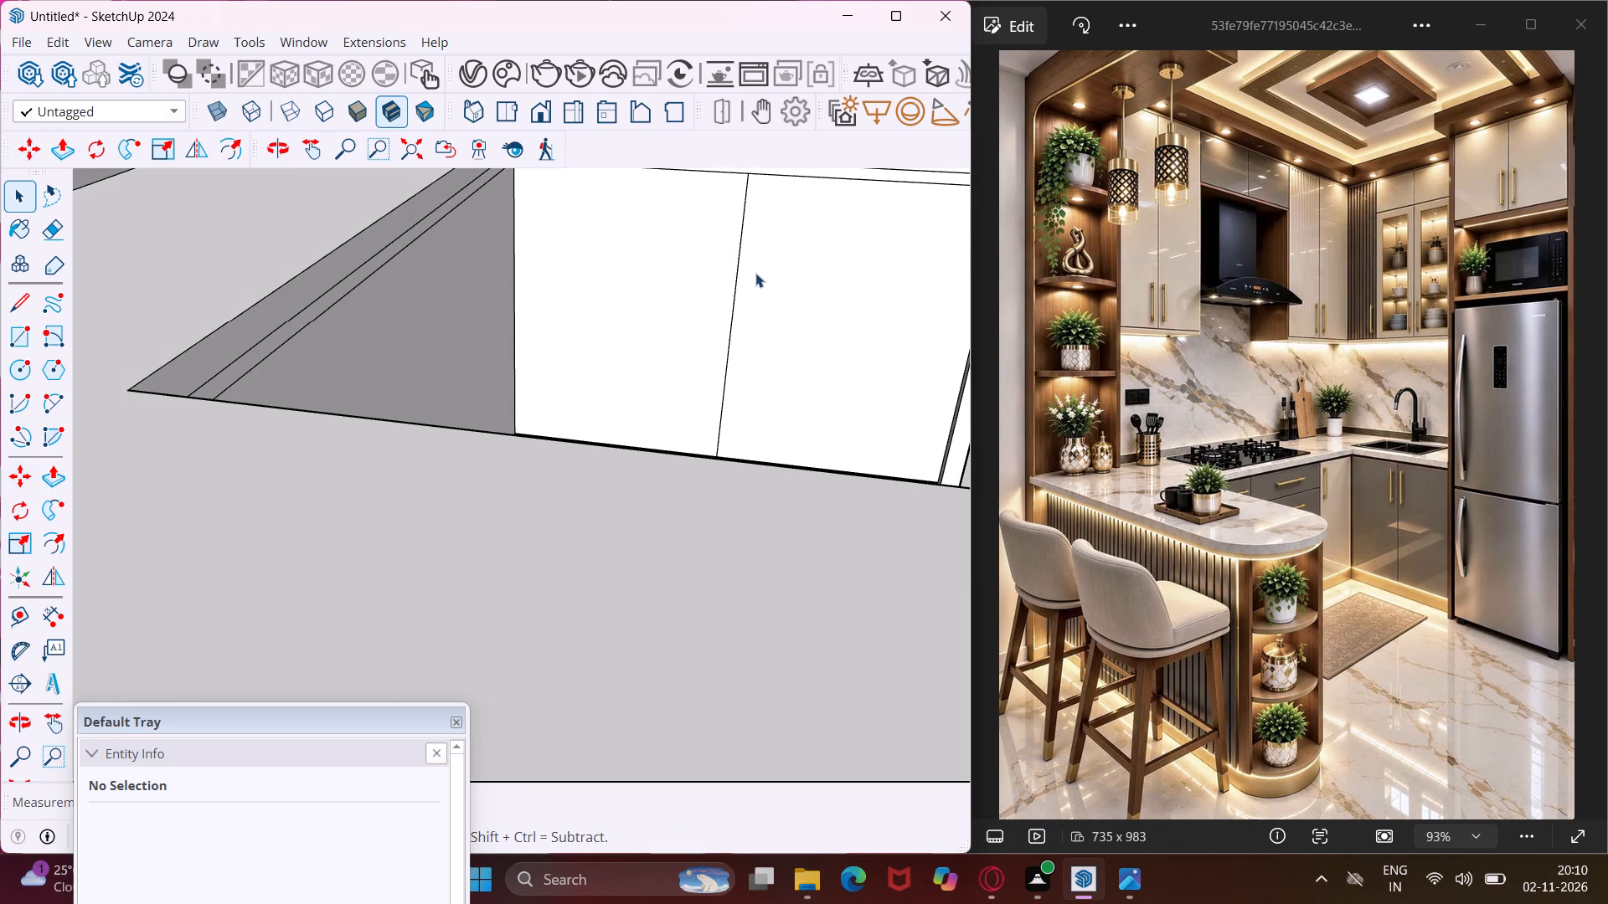
pyautogui.scroll(6, 755, 273)
pyautogui.click(714, 360)
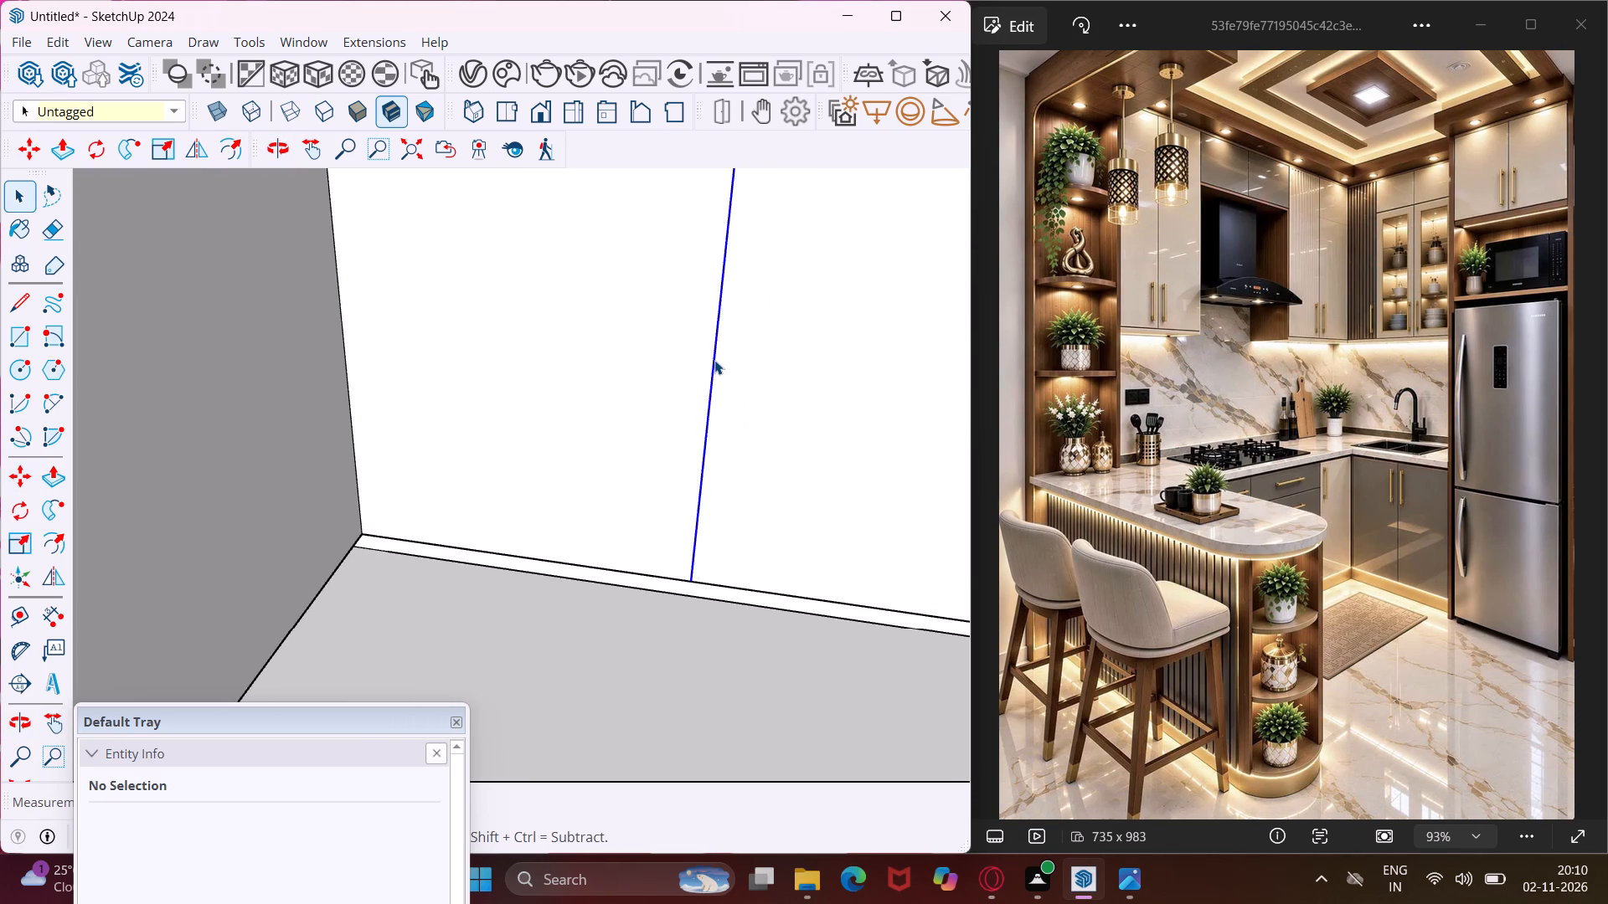
pyautogui.press('m')
pyautogui.scroll(3, 709, 561)
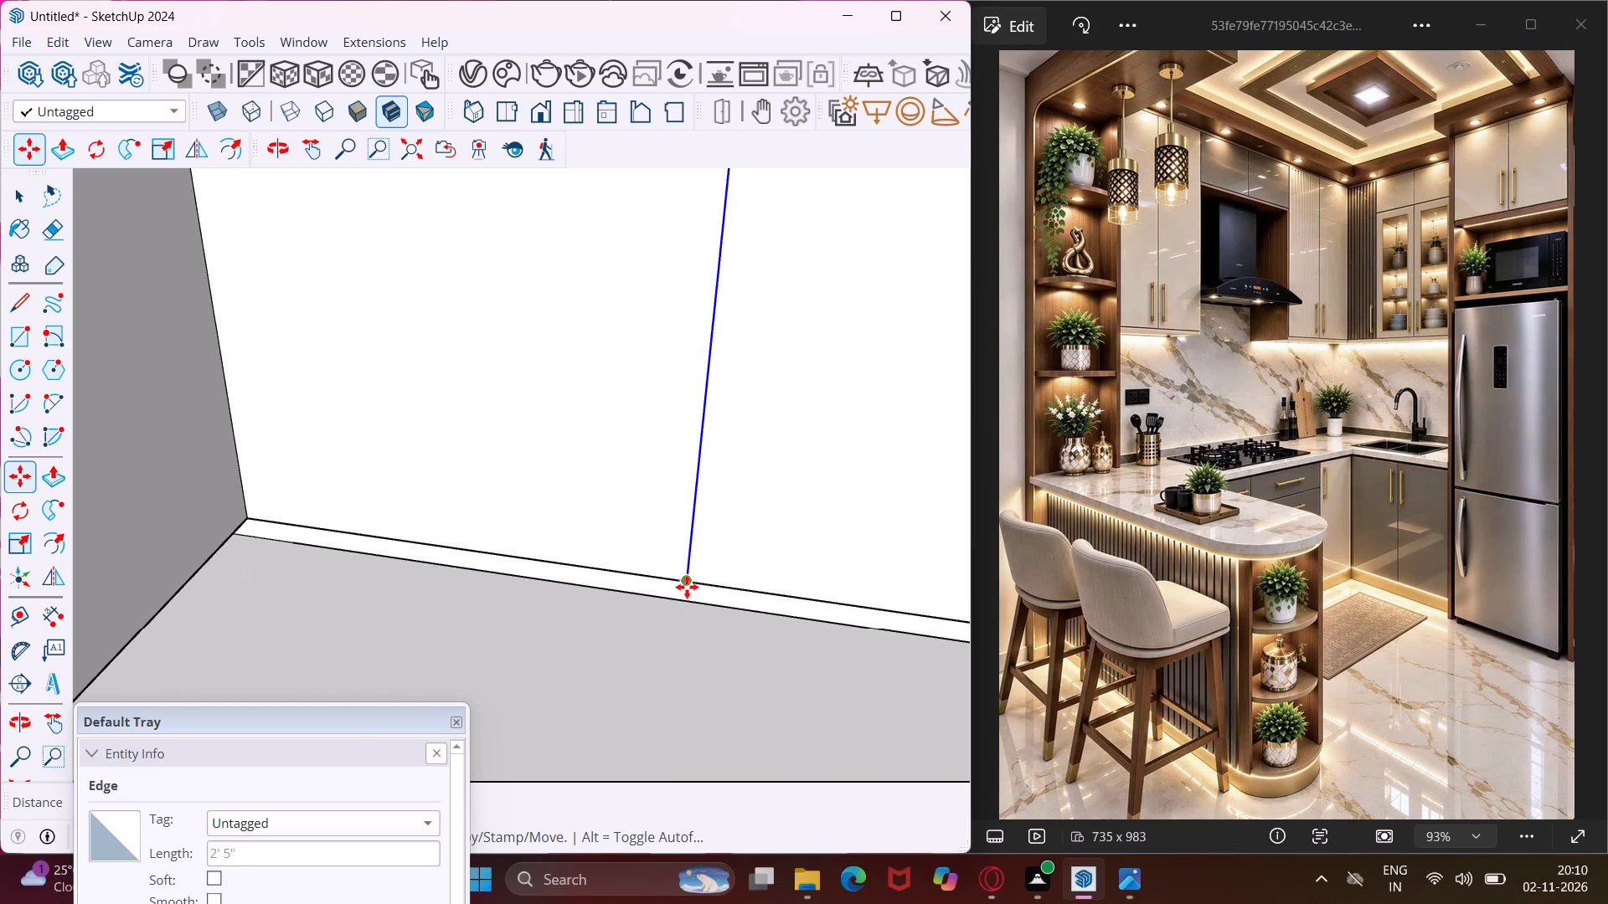
pyautogui.click(687, 583)
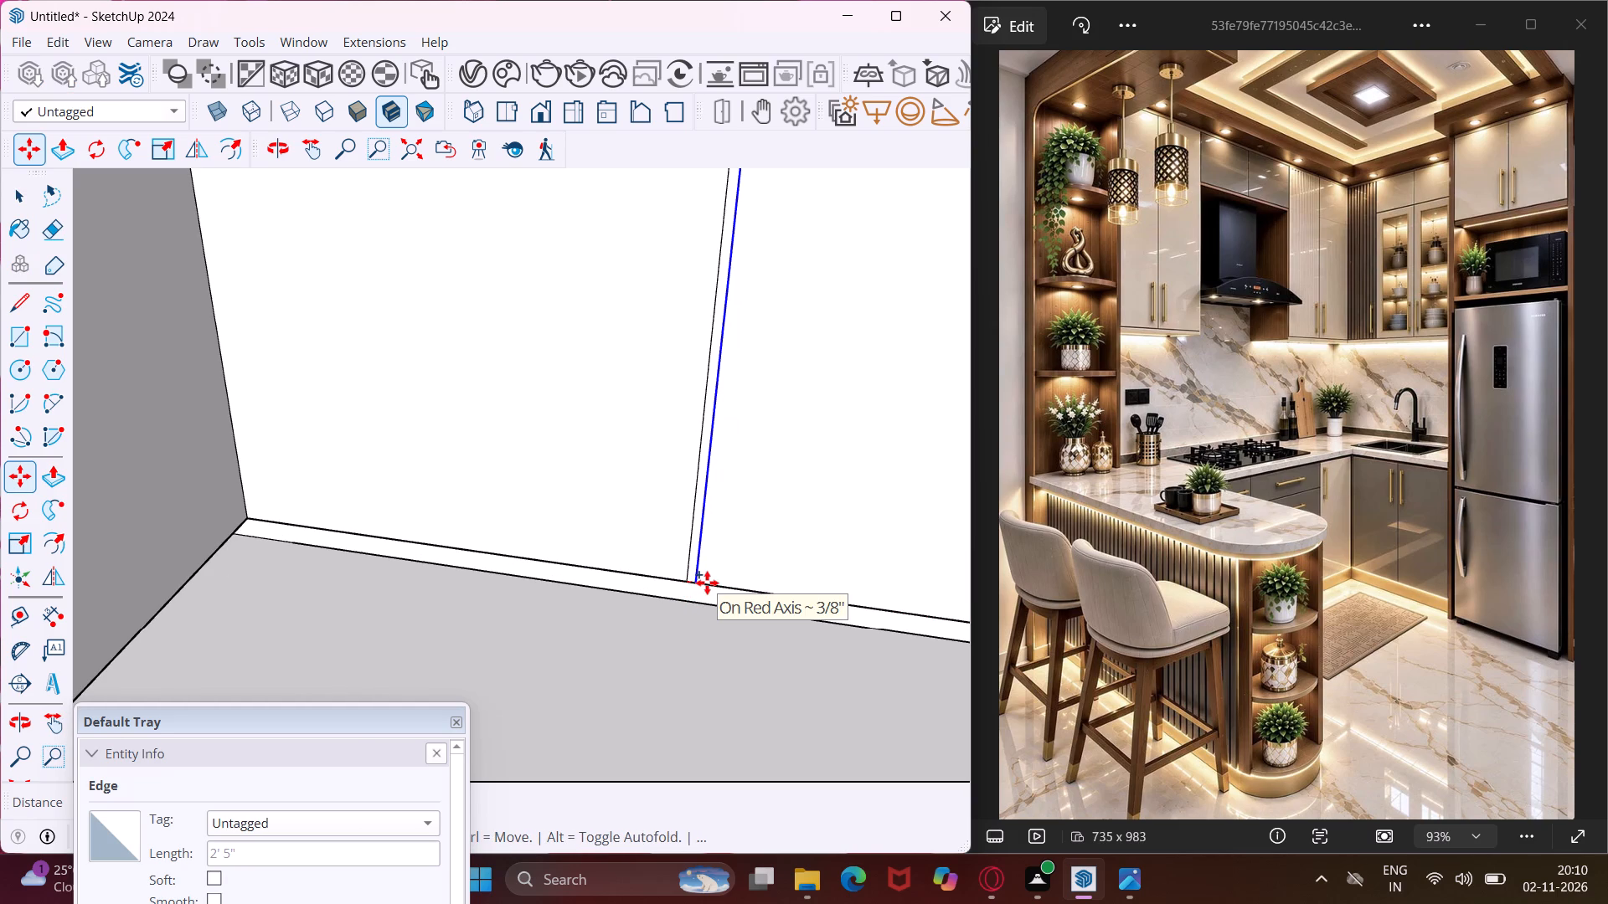
pyautogui.press('.')
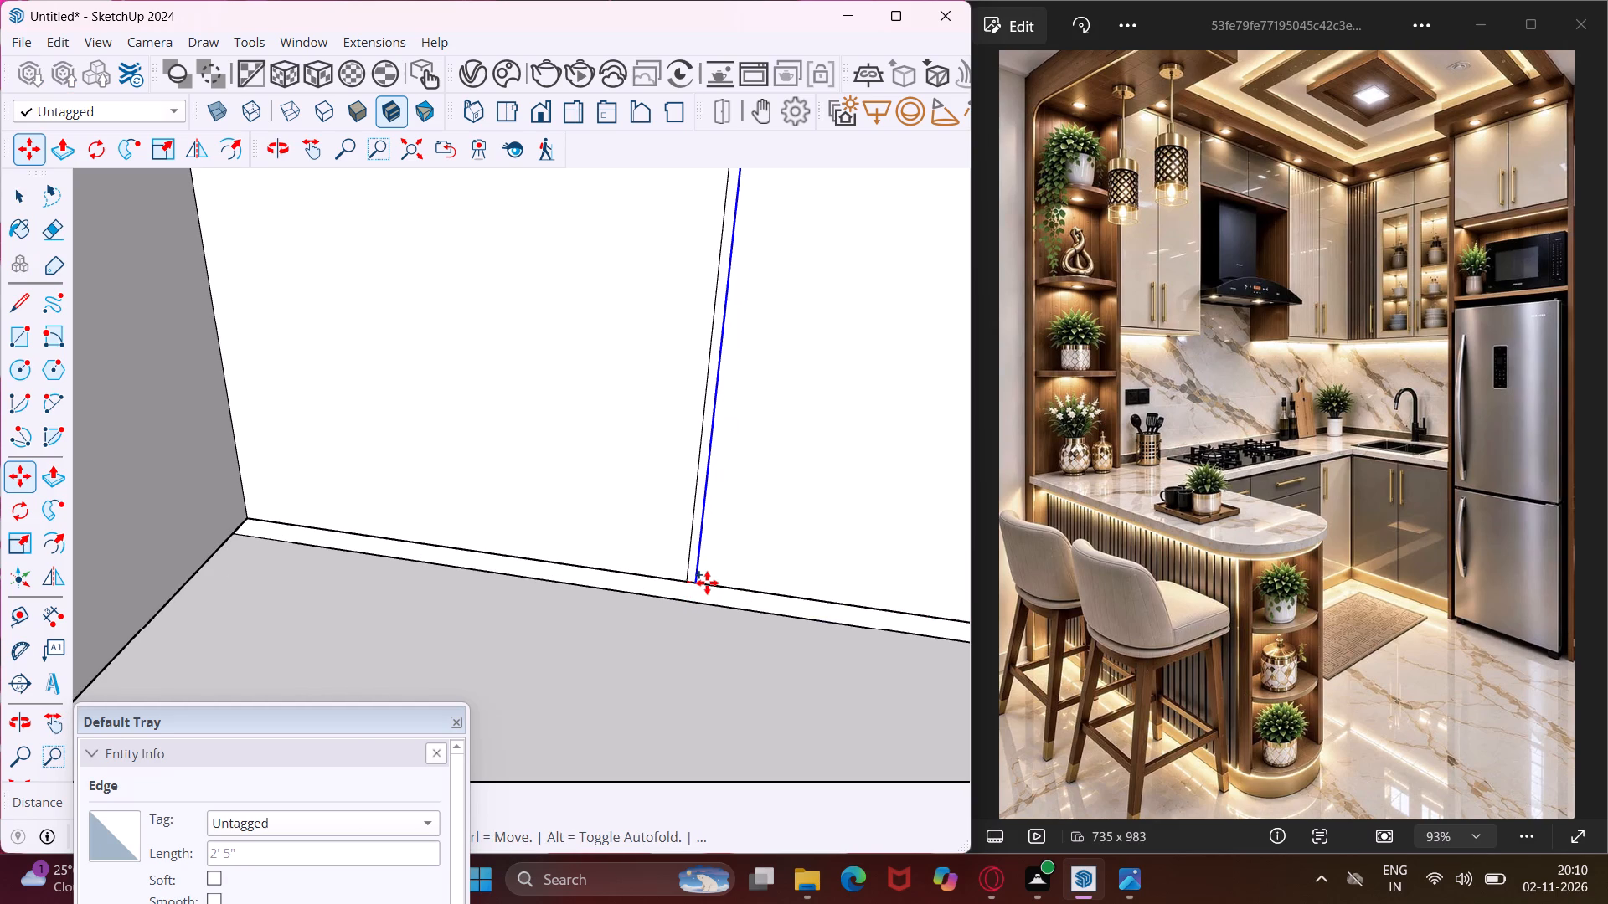
pyautogui.write('4"')
pyautogui.press('Return')
pyautogui.press('Escape')
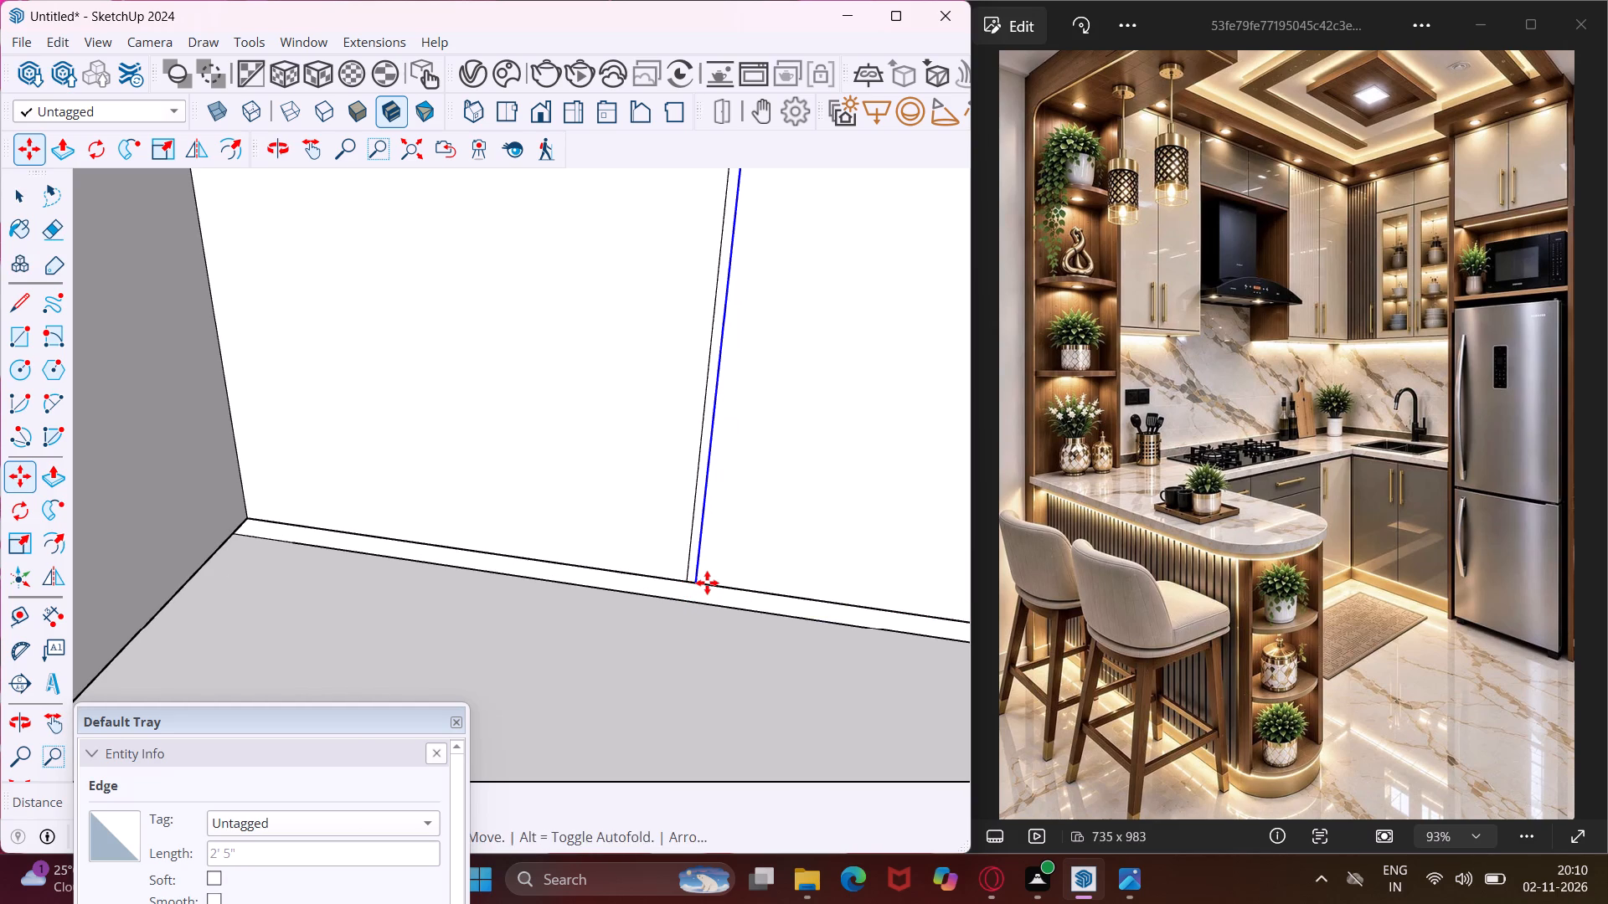
pyautogui.press('space')
# Draw a vertical line on the back base cabinet front near the inner corner, from the plinth edge to the line under the countertop.
pyautogui.scroll(-10, 707, 583)
pyautogui.moveTo(641, 619); pyautogui.dragTo(620, 606, button='middle')
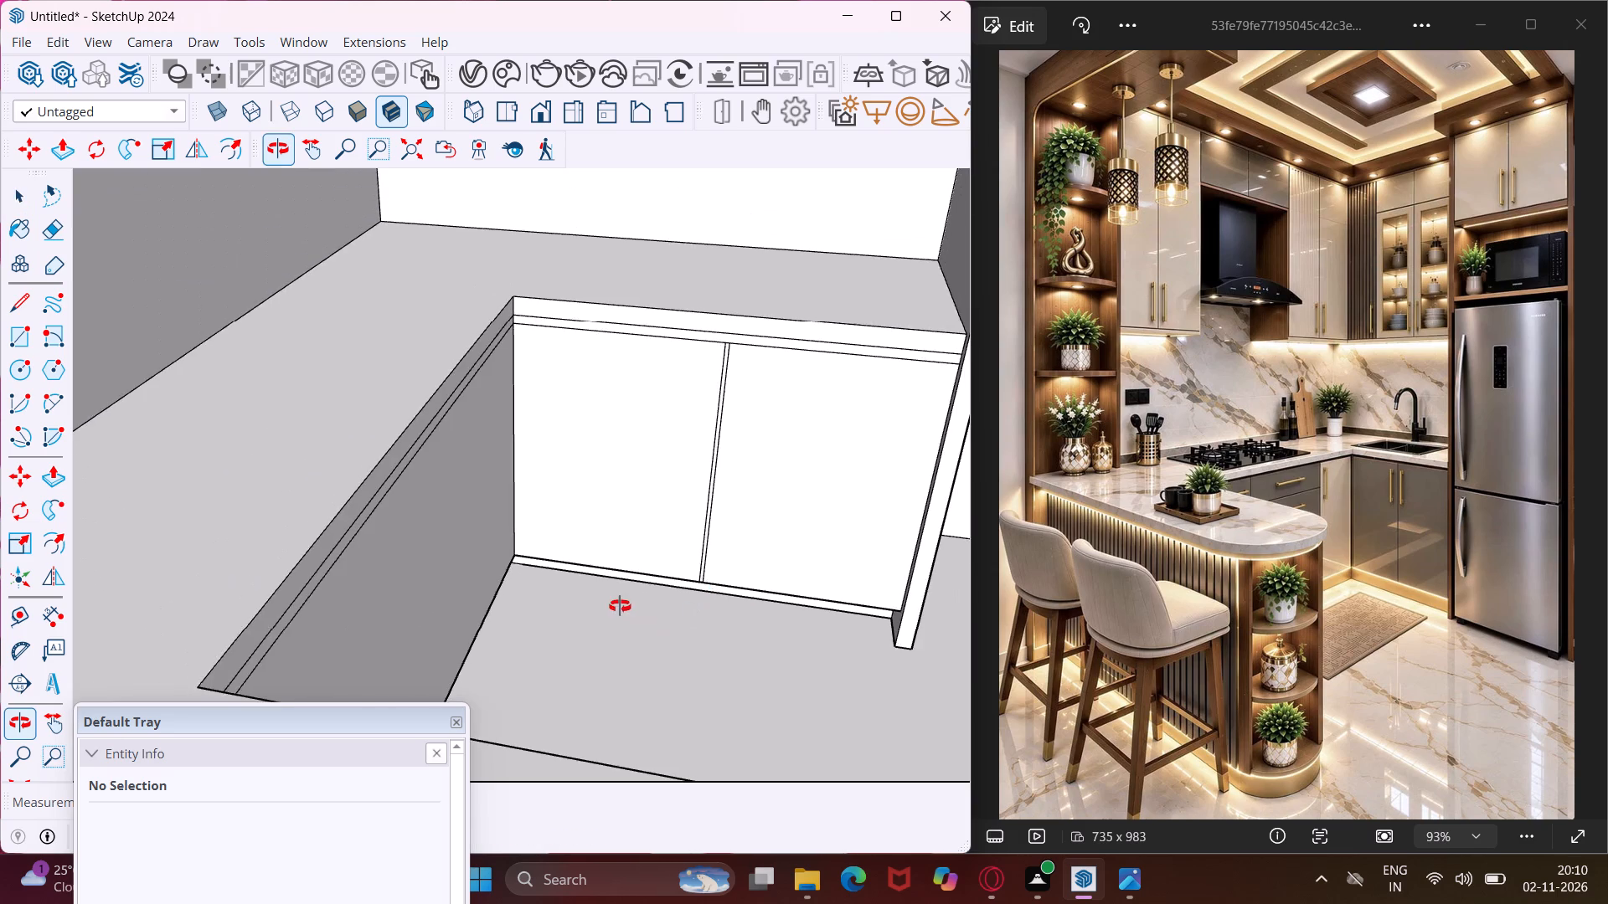
pyautogui.moveTo(620, 606); pyautogui.dragTo(392, 557, button='middle')
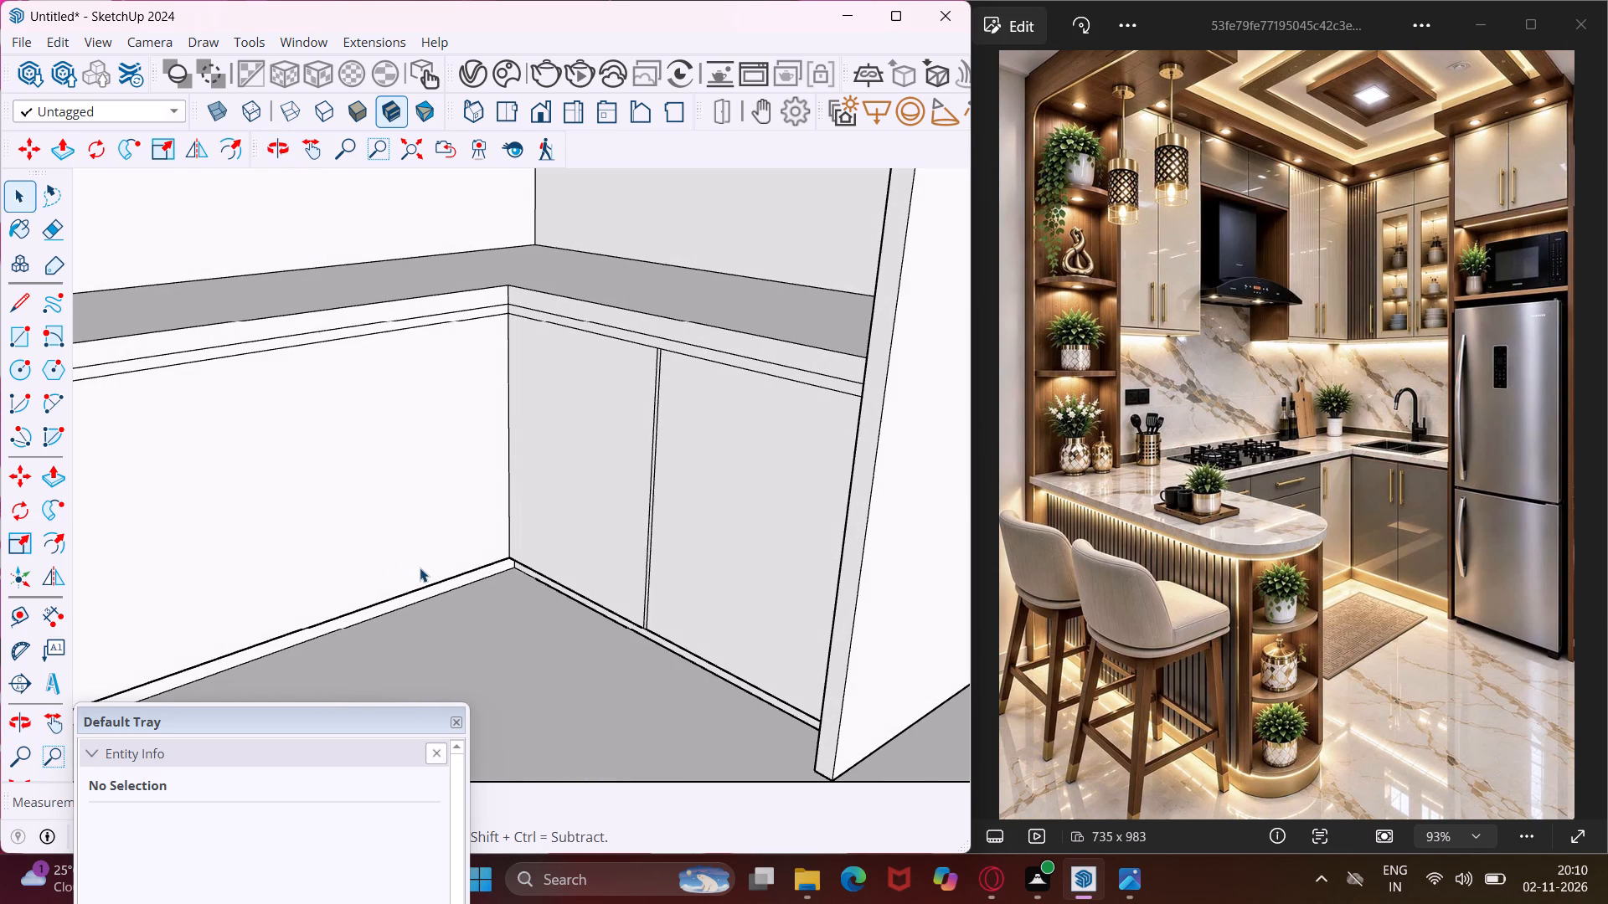
pyautogui.scroll(-5, 420, 568)
pyautogui.moveTo(435, 568); pyautogui.dragTo(294, 560, button='middle')
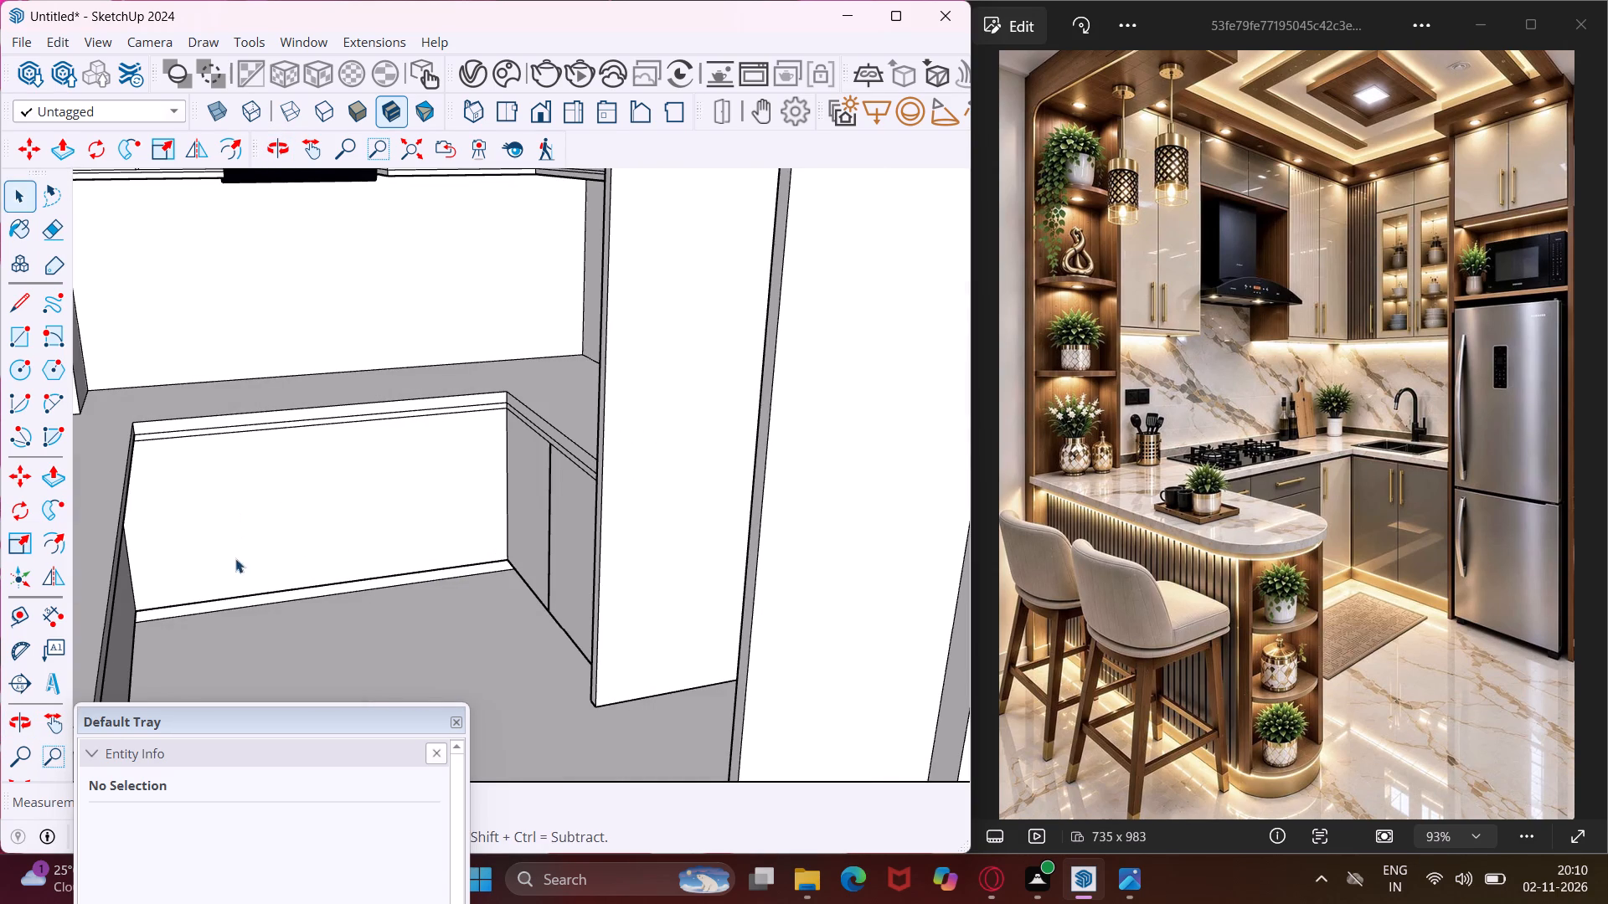
pyautogui.click(23, 310)
pyautogui.scroll(-1, 322, 503)
pyautogui.scroll(4, 343, 525)
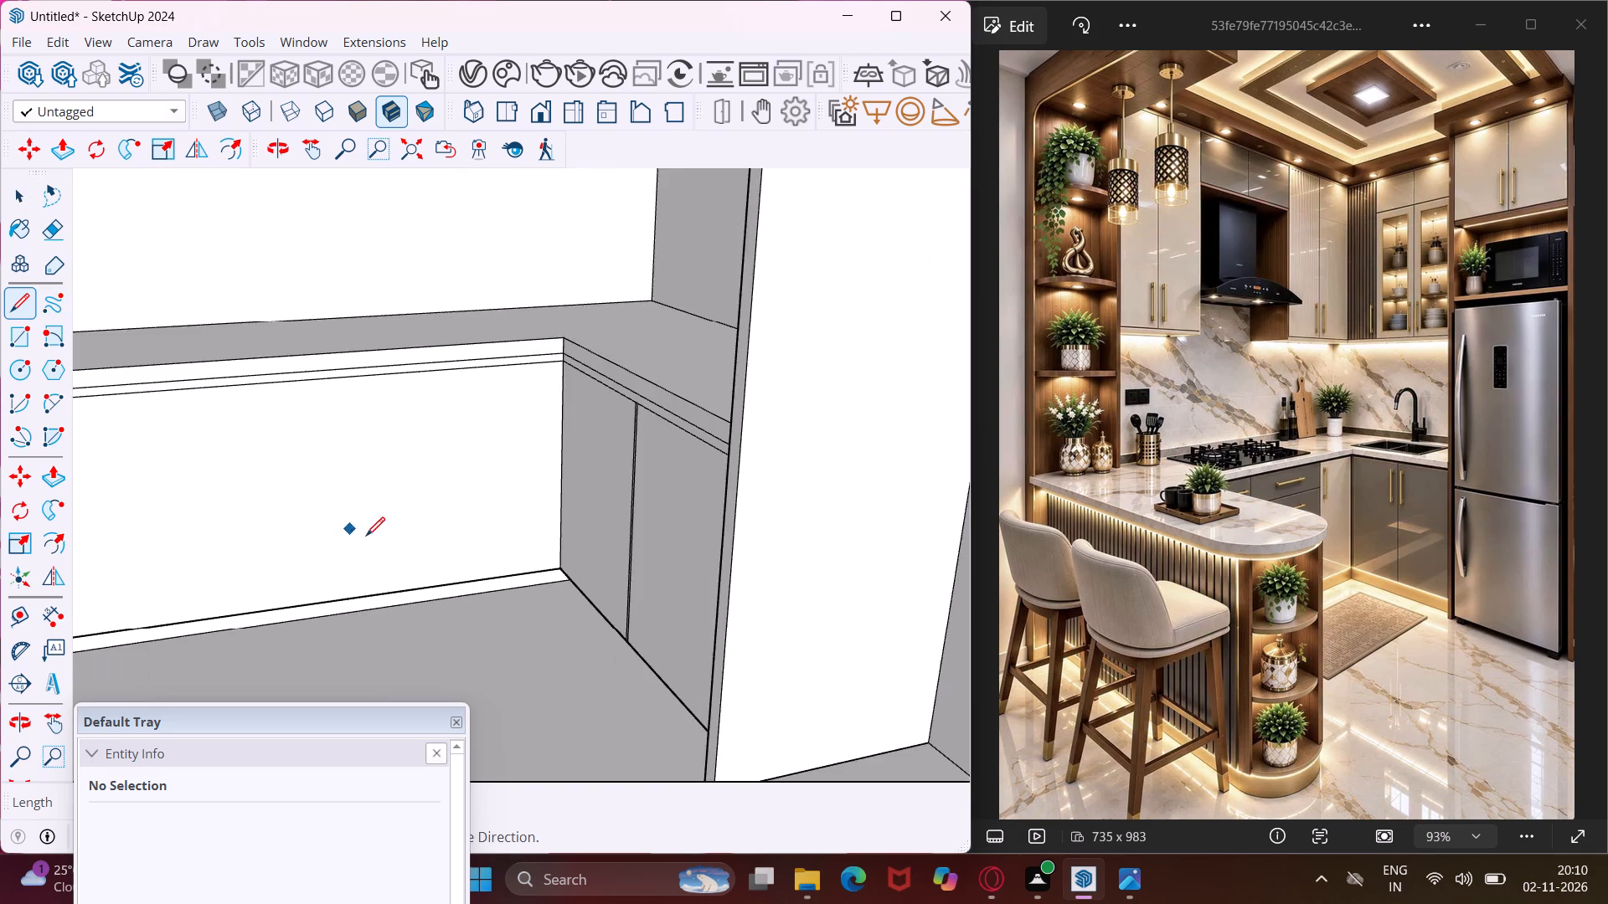
pyautogui.scroll(5, 381, 552)
pyautogui.moveTo(411, 560); pyautogui.dragTo(396, 521, button='middle')
pyautogui.scroll(-3, 454, 555)
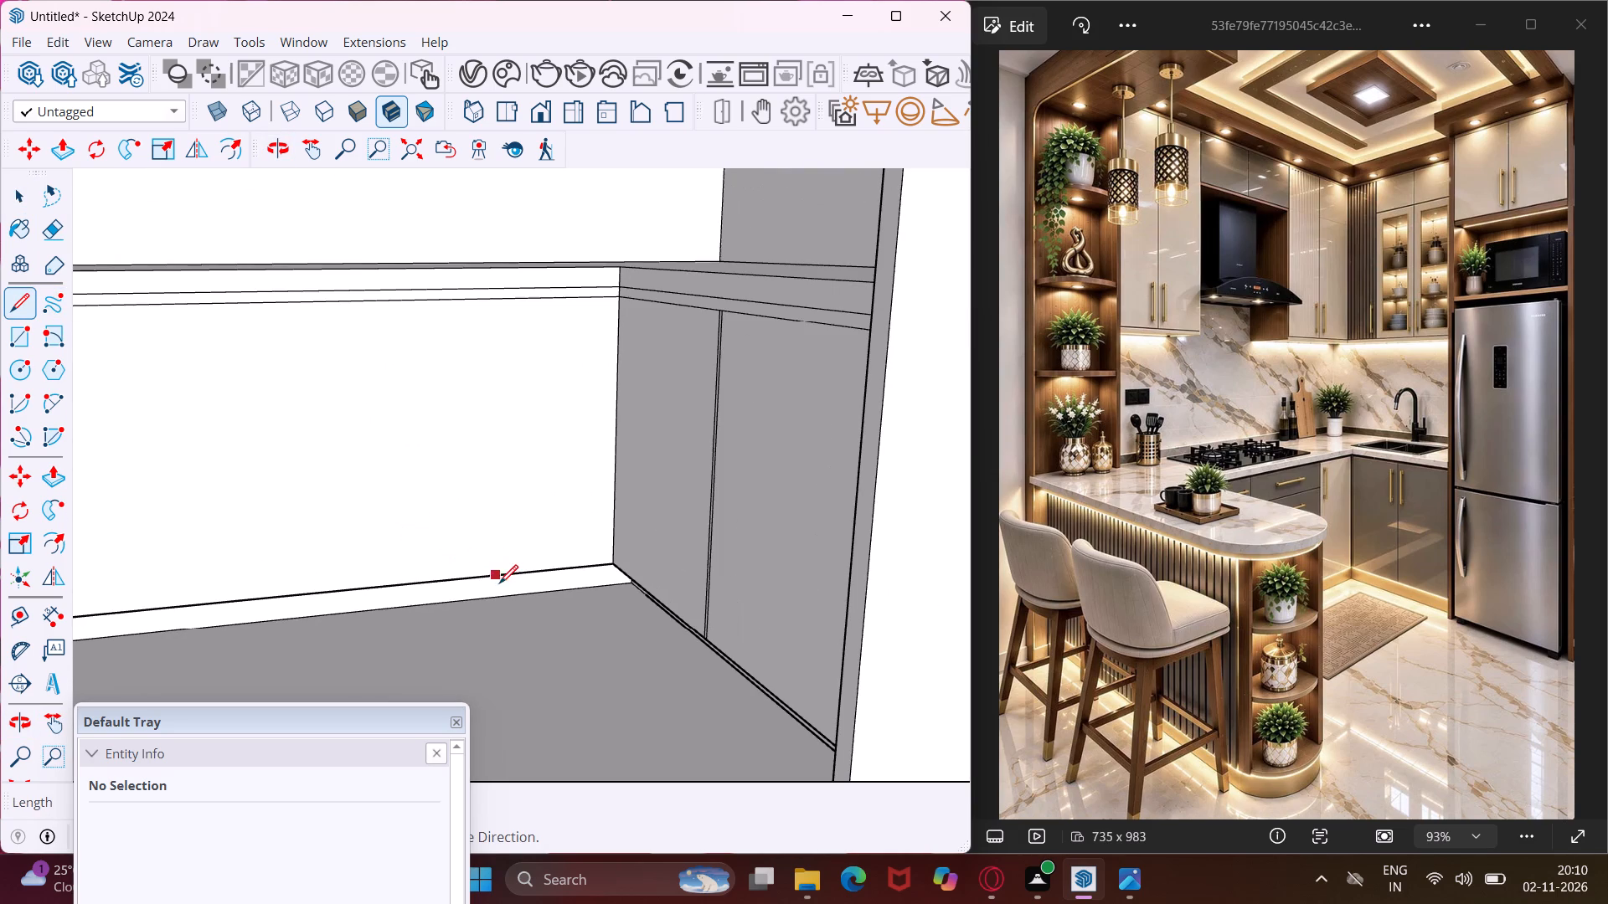
pyautogui.click(492, 575)
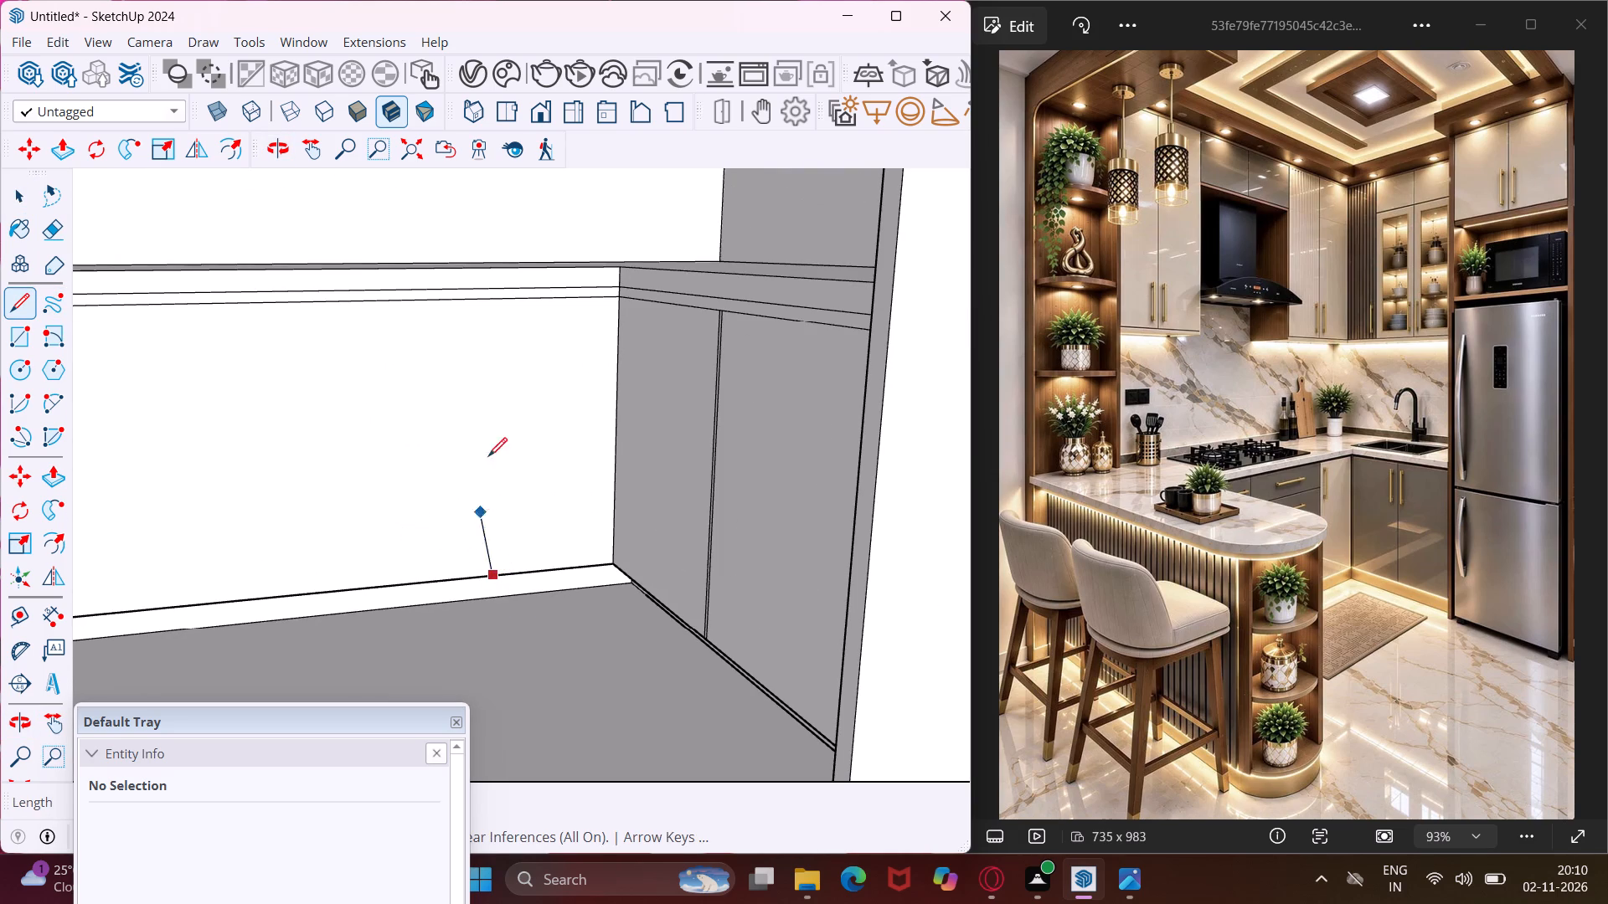
pyautogui.moveTo(491, 381); pyautogui.dragTo(466, 285, button='middle')
pyautogui.scroll(2, 479, 290)
pyautogui.click(485, 291)
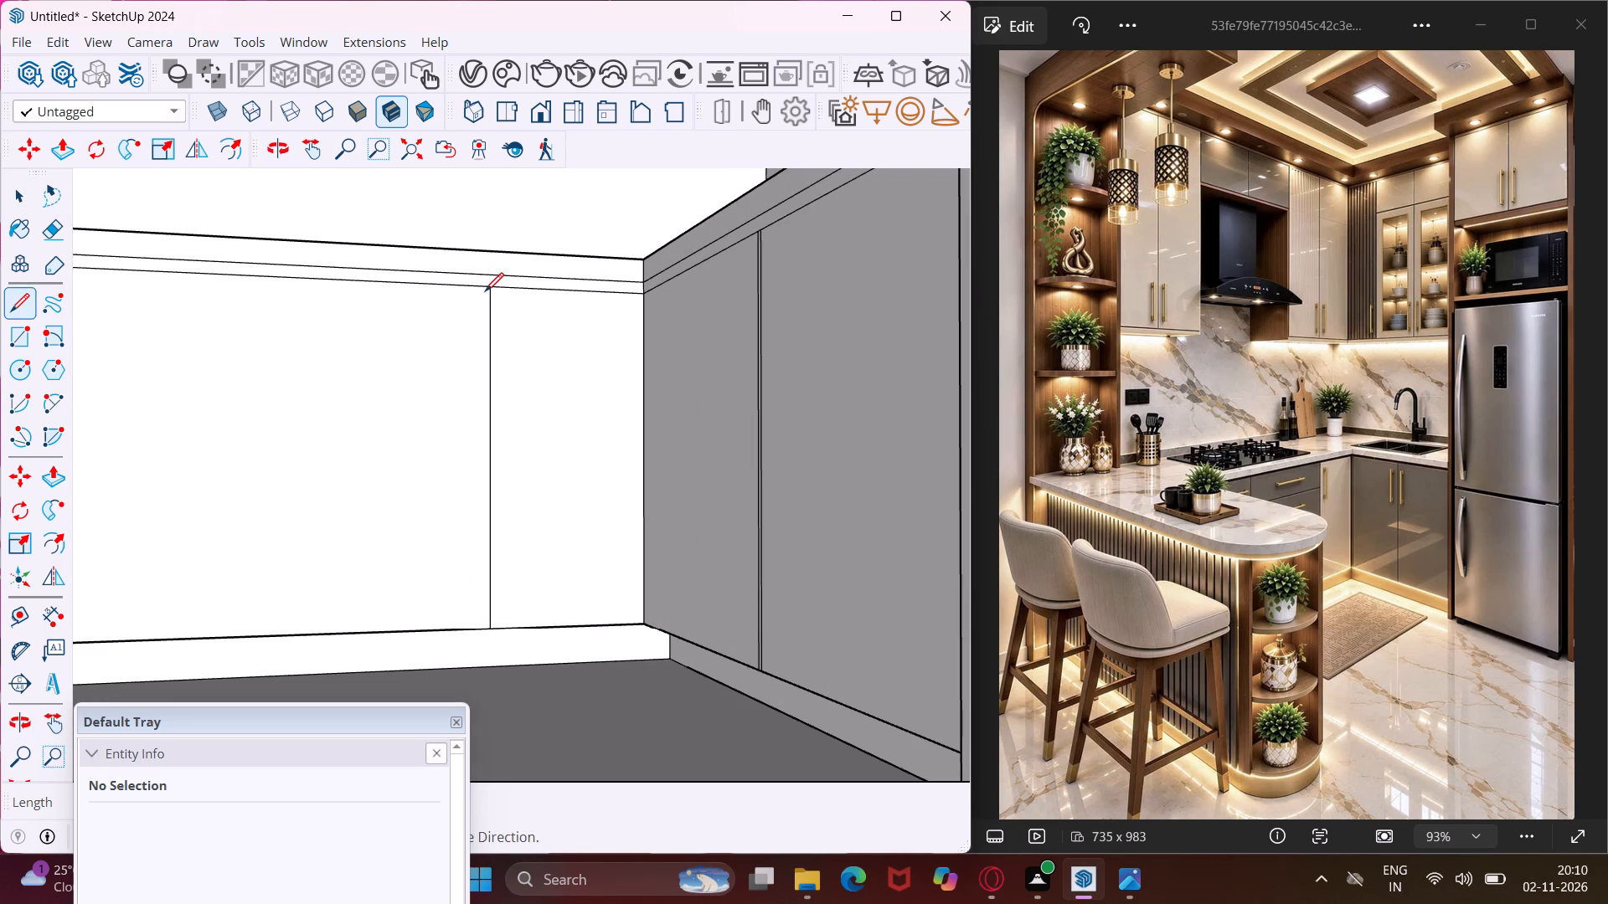
# Draw two more full-height vertical lines on the back base cabinet front, one near the peninsula and one near the middle.
pyautogui.scroll(-4, 485, 291)
pyautogui.moveTo(297, 509); pyautogui.dragTo(334, 501, button='middle')
pyautogui.scroll(-5, 319, 502)
pyautogui.scroll(3, 294, 502)
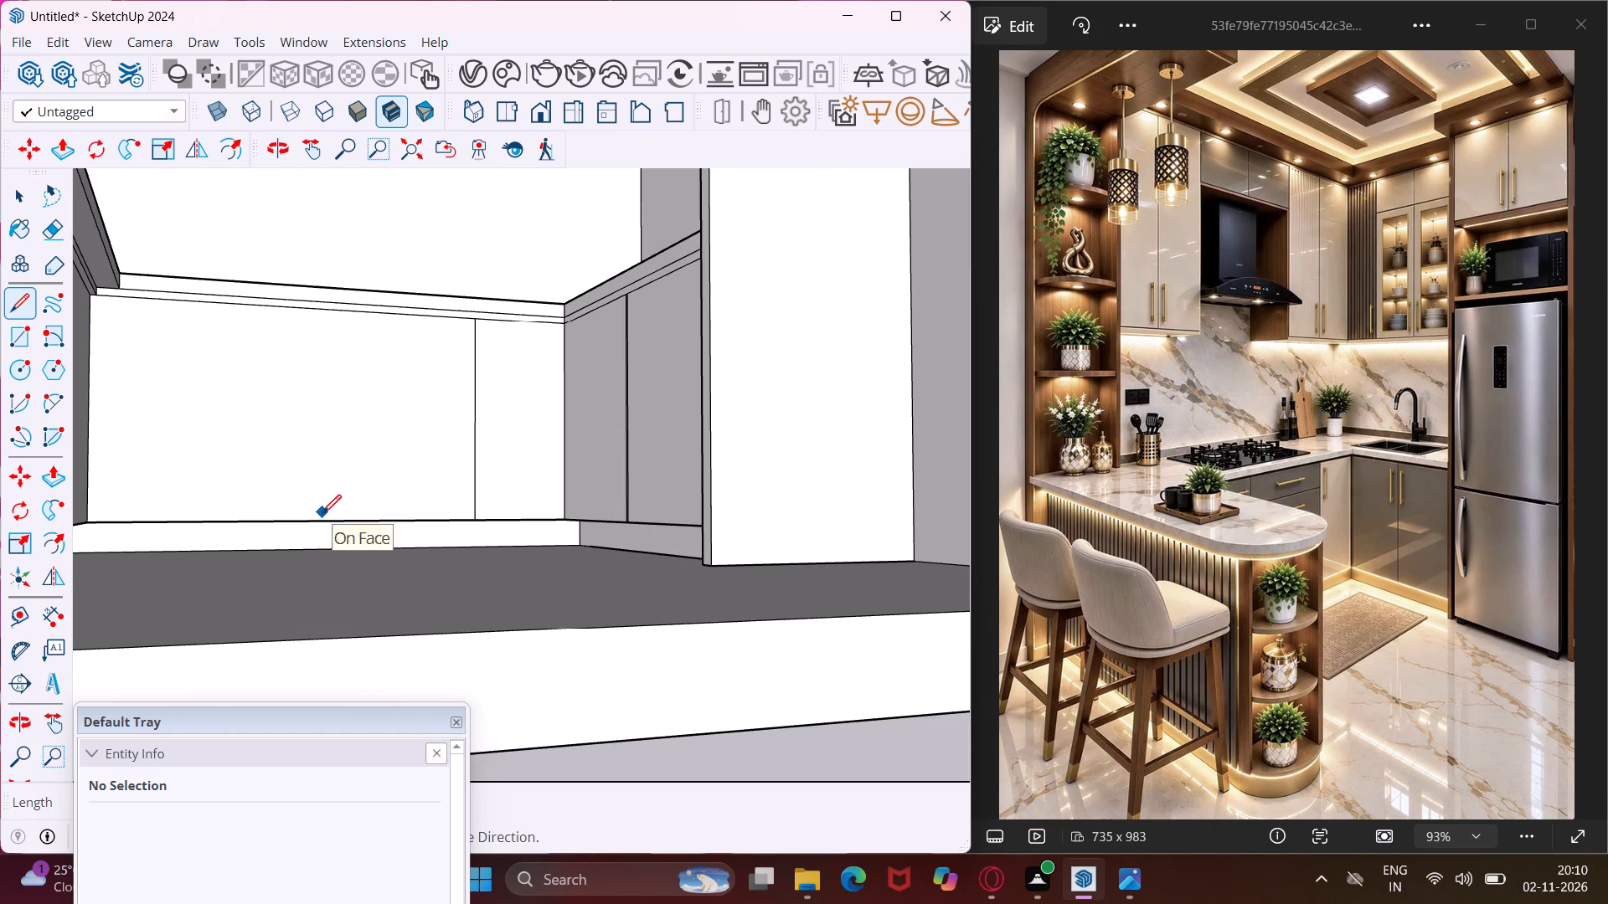
pyautogui.click(186, 519)
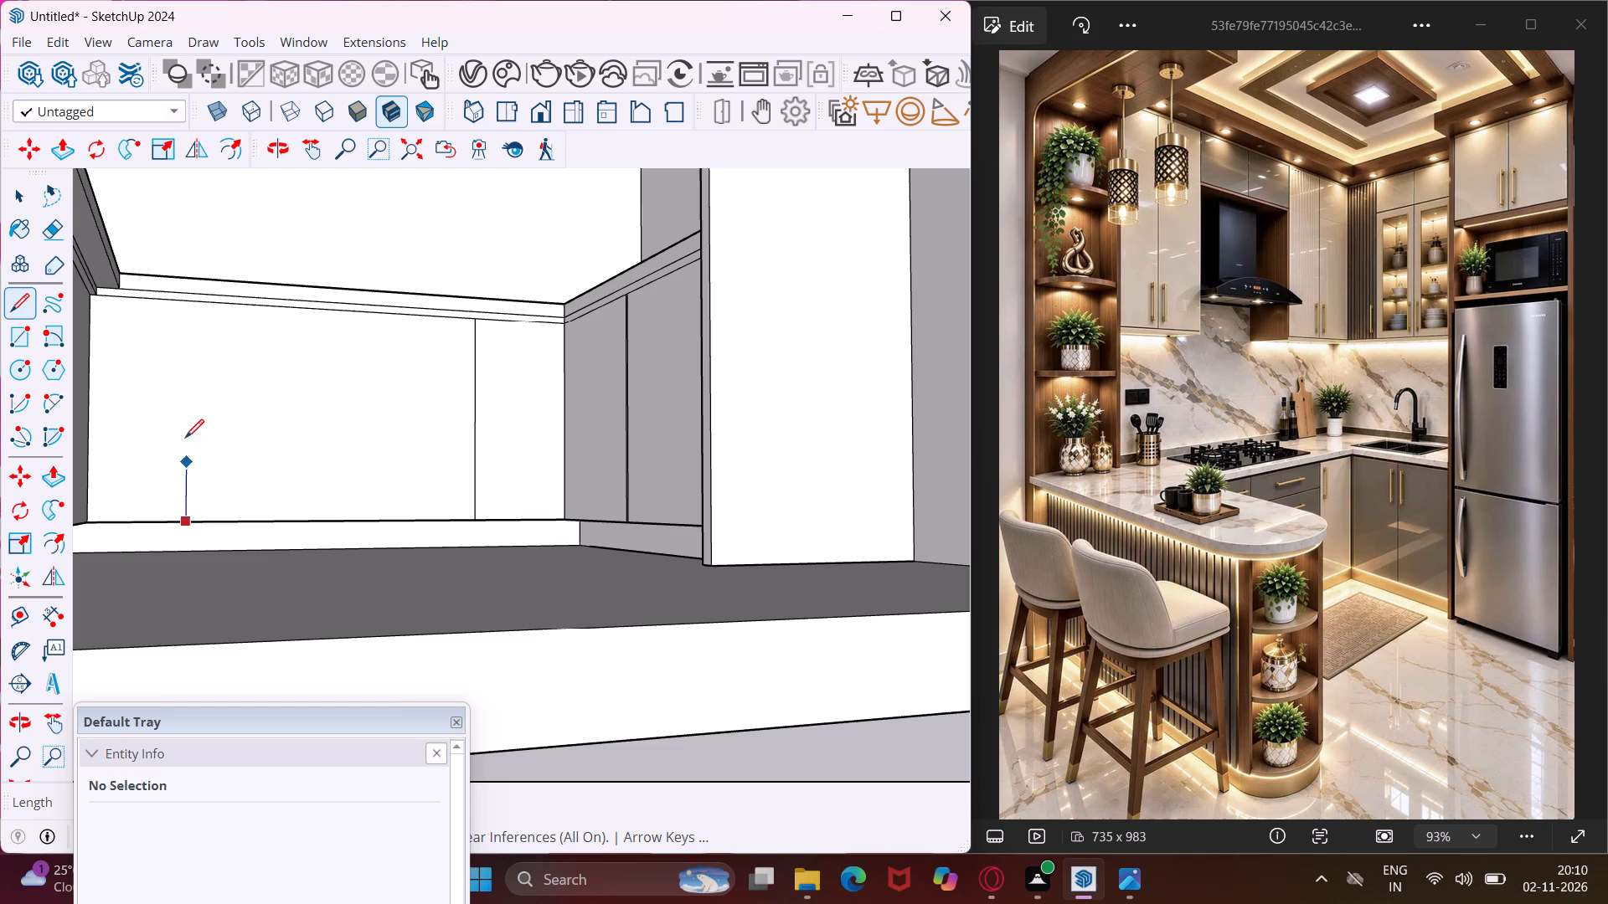
pyautogui.click(190, 300)
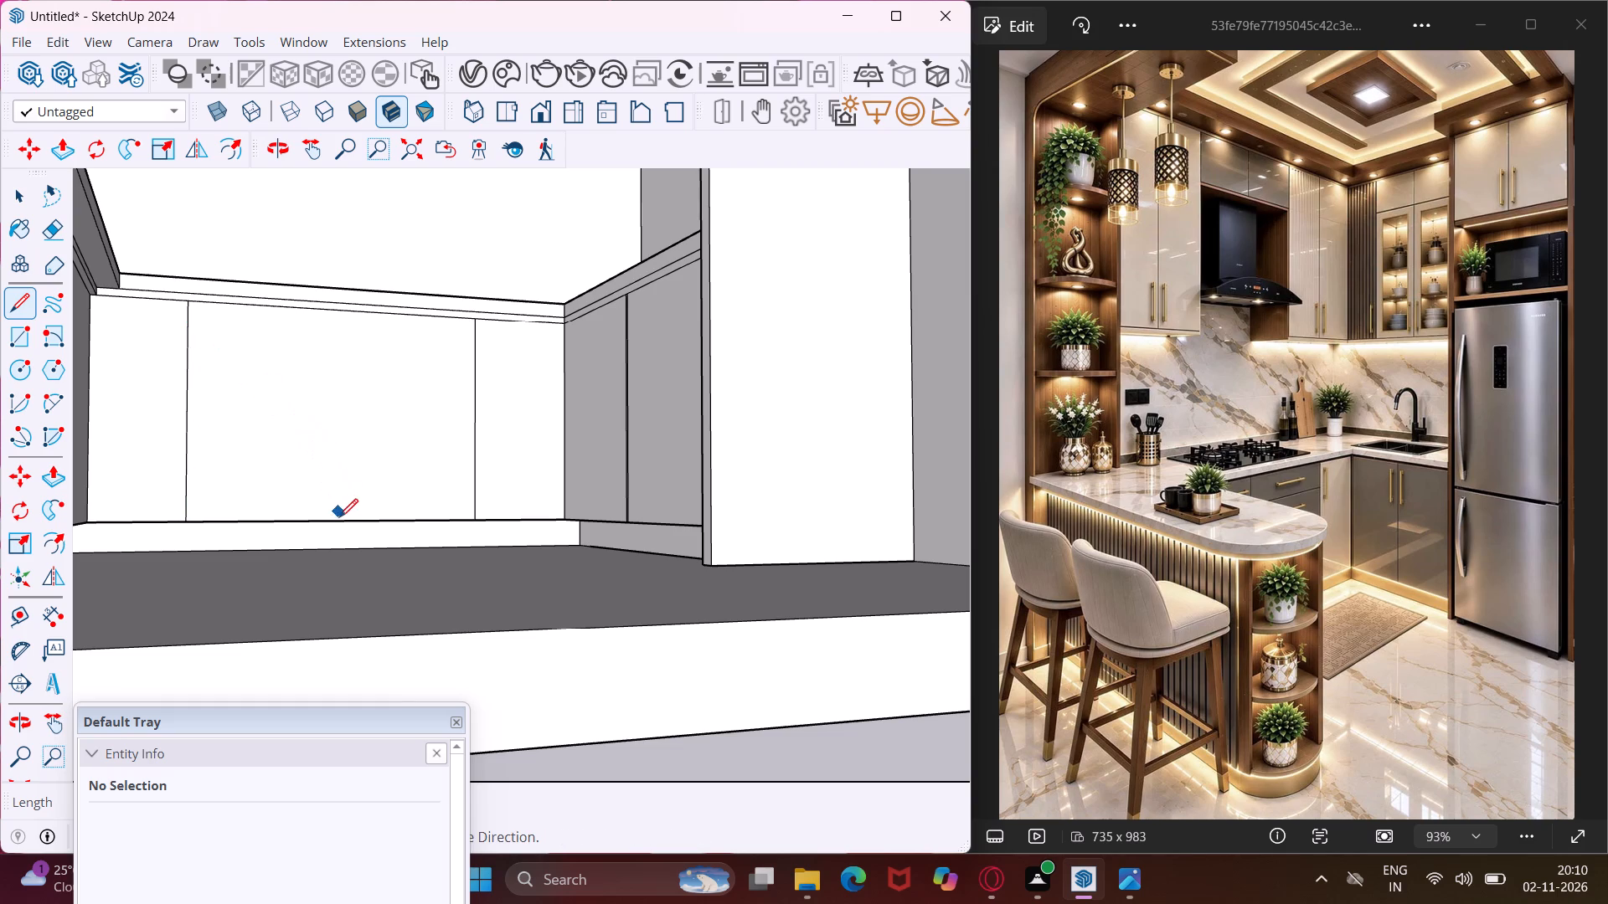
pyautogui.click(339, 519)
pyautogui.click(343, 319)
pyautogui.press('Escape')
pyautogui.press('space')
# Copy the back base cabinet front's middle vertical edge 0.4" toward the peninsula to form a narrow gap.
pyautogui.scroll(2, 325, 511)
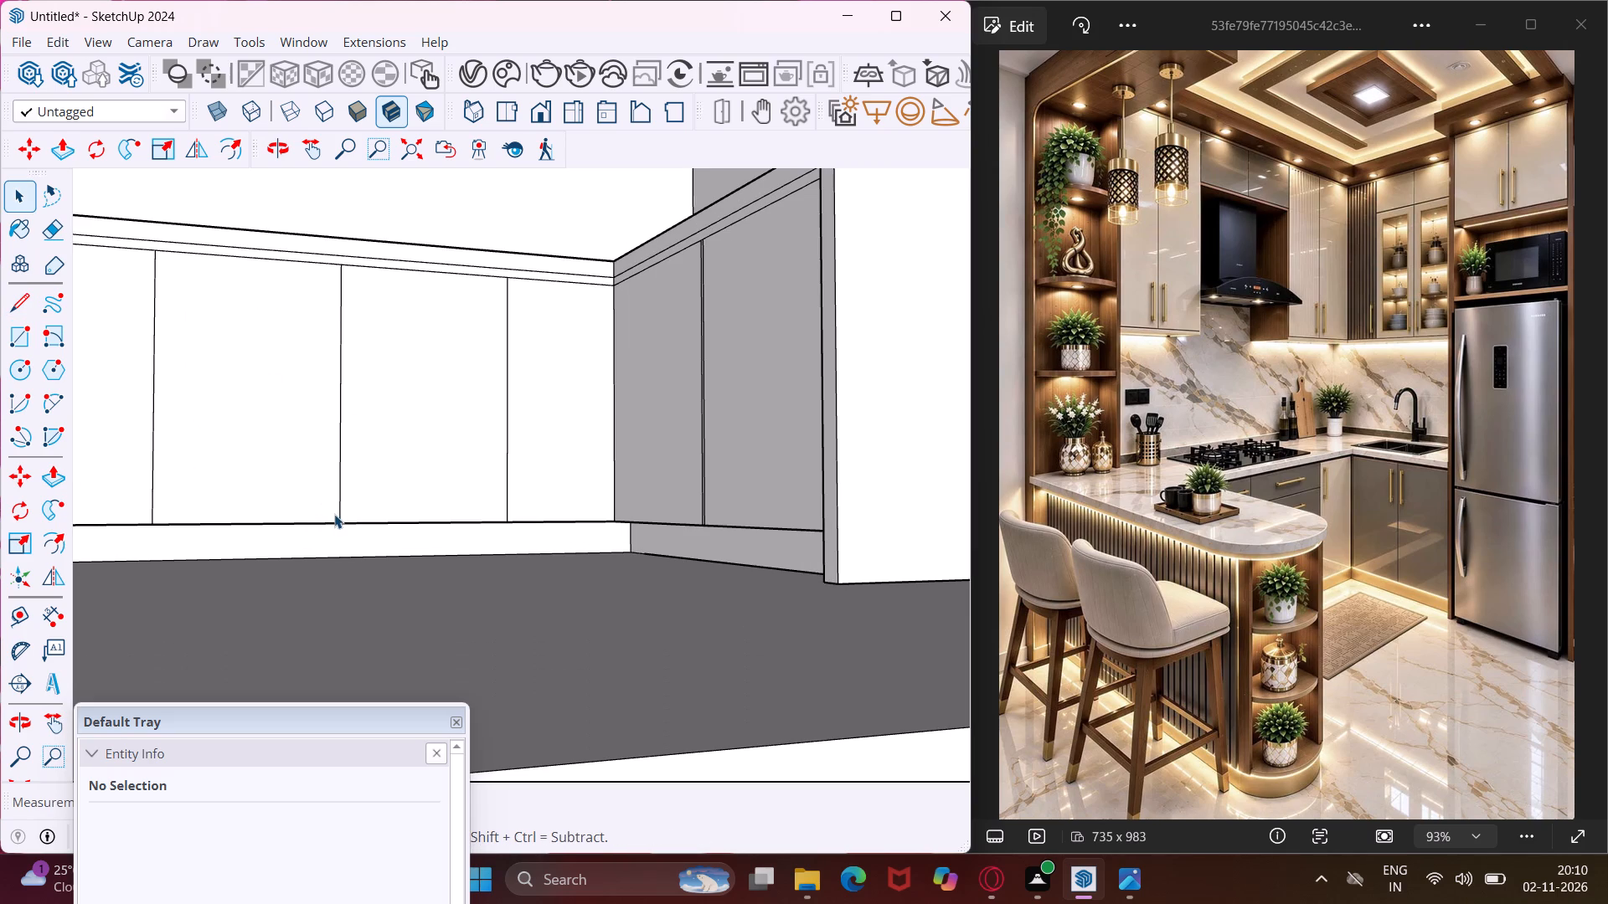
pyautogui.click(338, 513)
pyautogui.press('m')
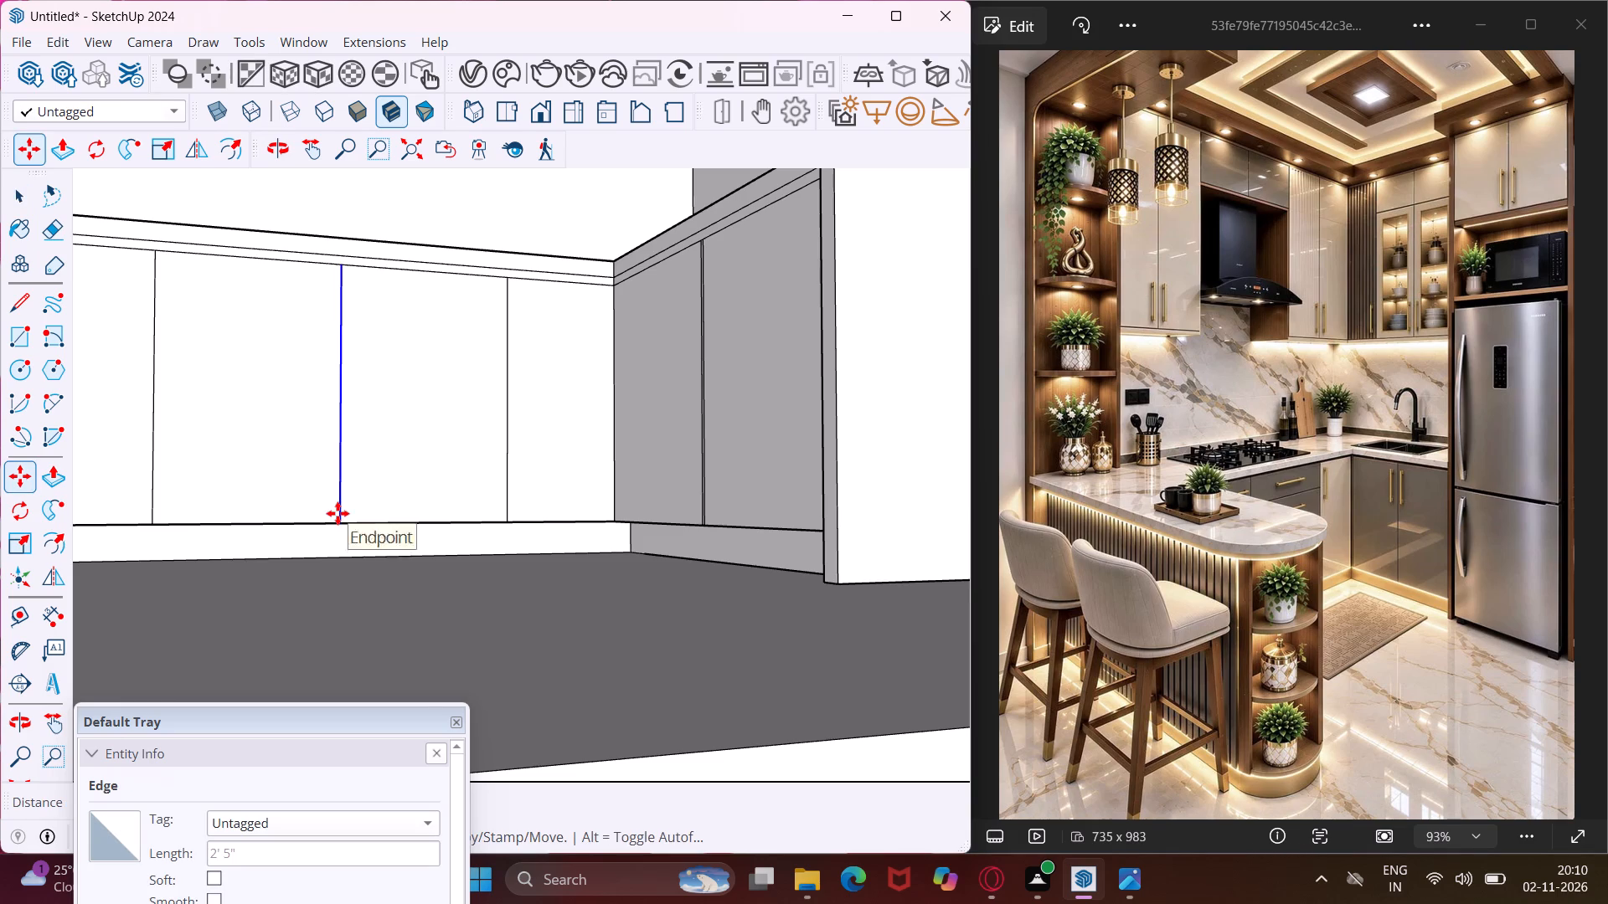
pyautogui.scroll(4, 338, 520)
pyautogui.click(343, 522)
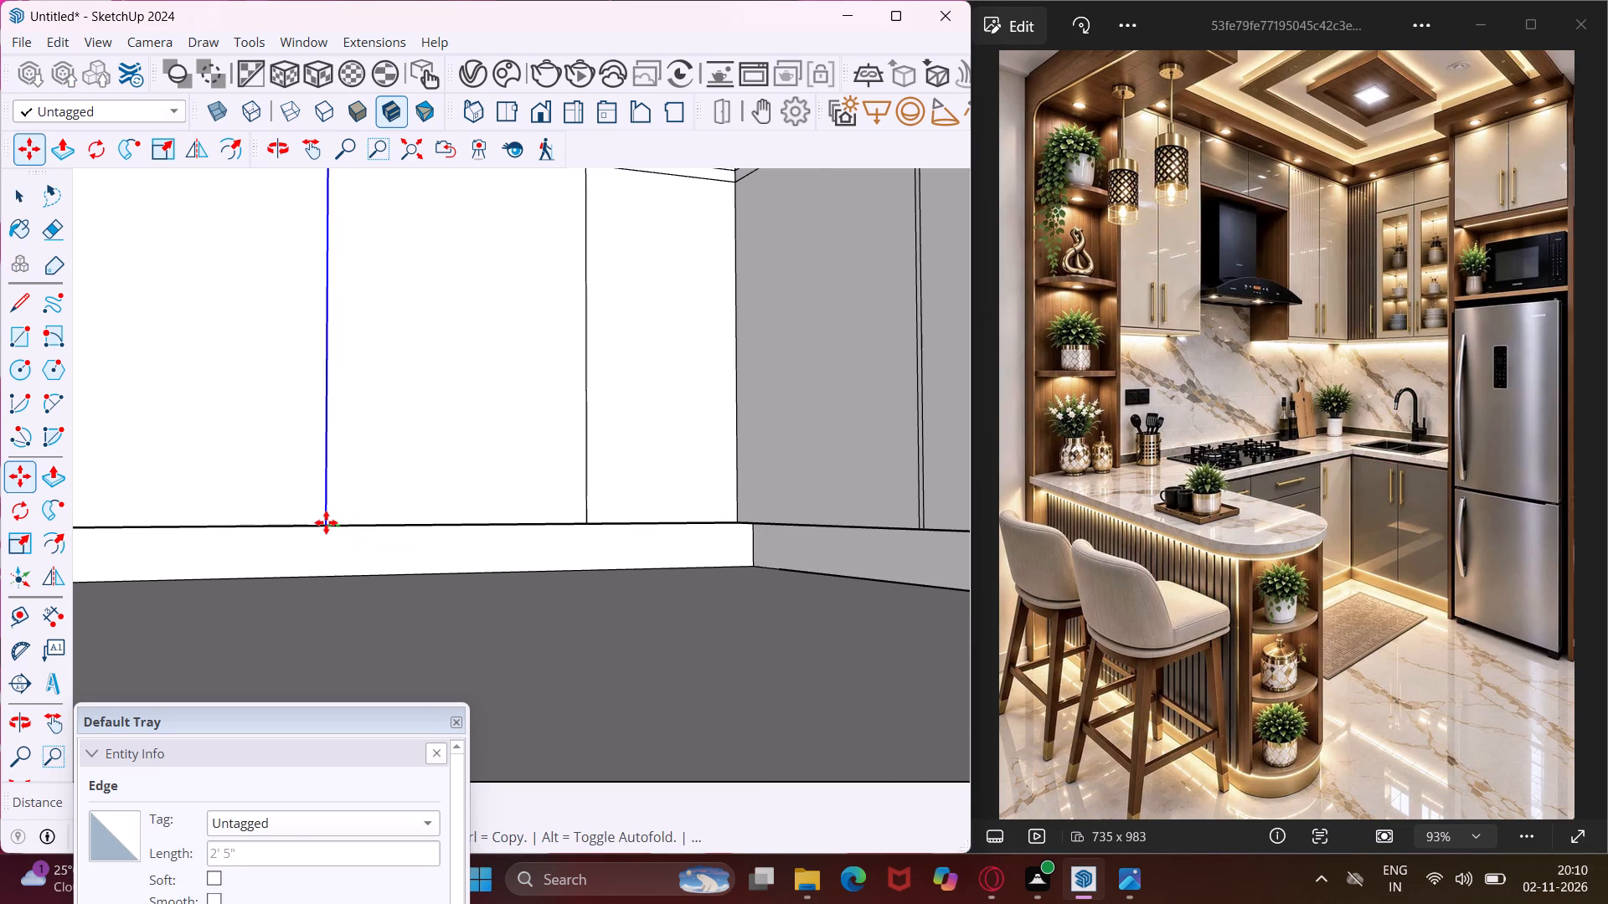
pyautogui.write('.4"')
pyautogui.press('Return')
pyautogui.press('Escape')
pyautogui.press('space')
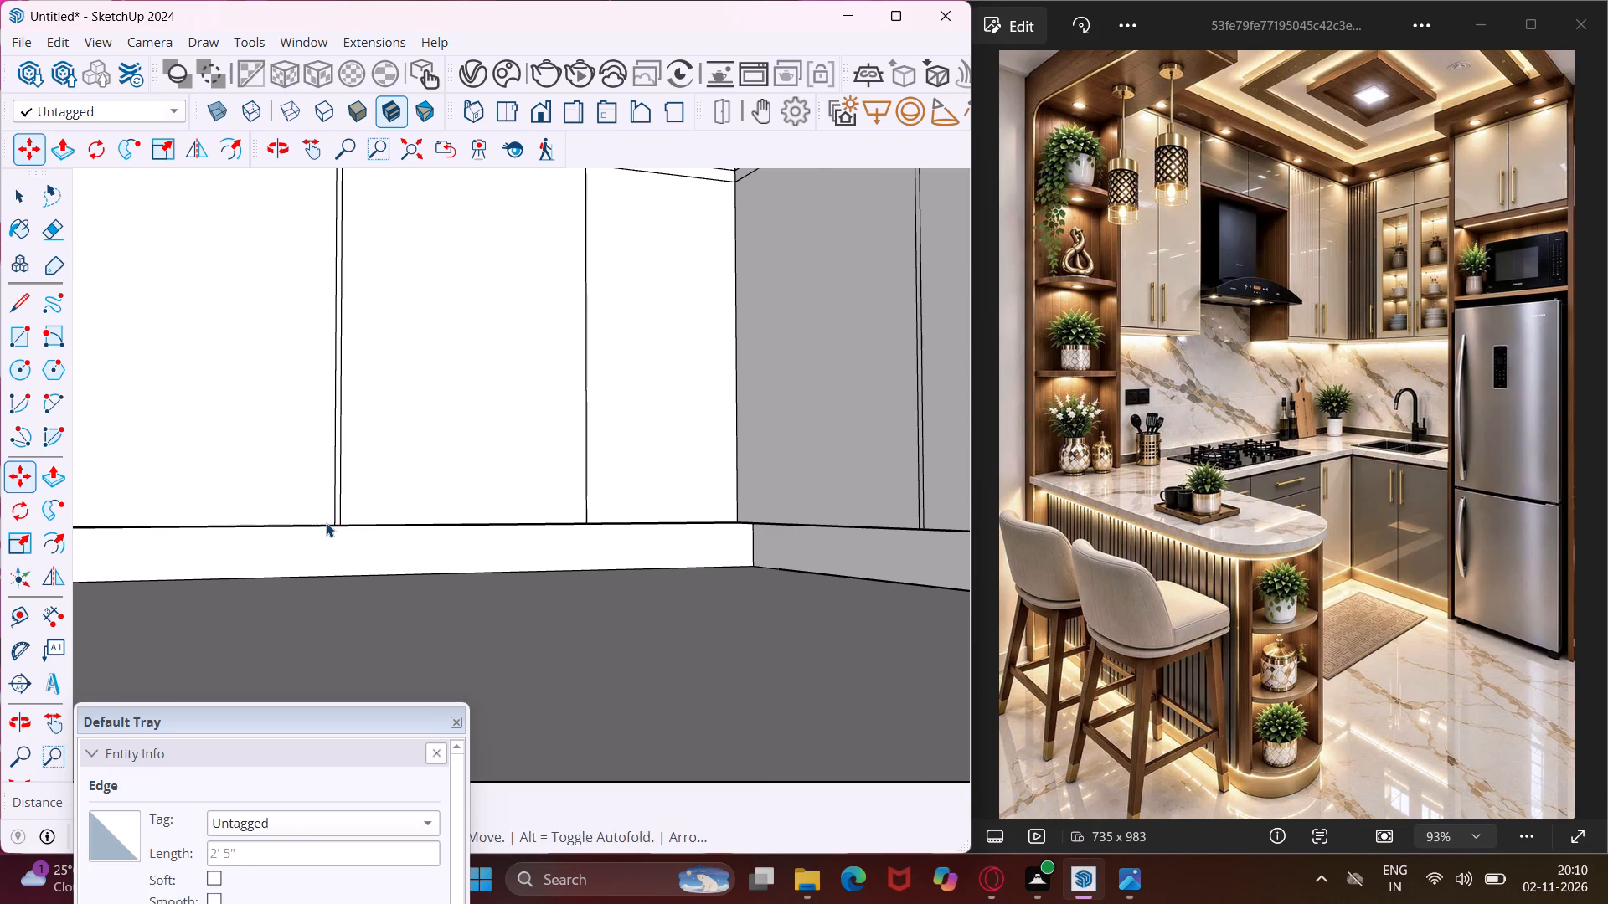
# Copy the back front's vertical edge nearest the inner corner 0.4" toward the peninsula to form a narrow gap.
pyautogui.scroll(2, 603, 565)
pyautogui.click(580, 500)
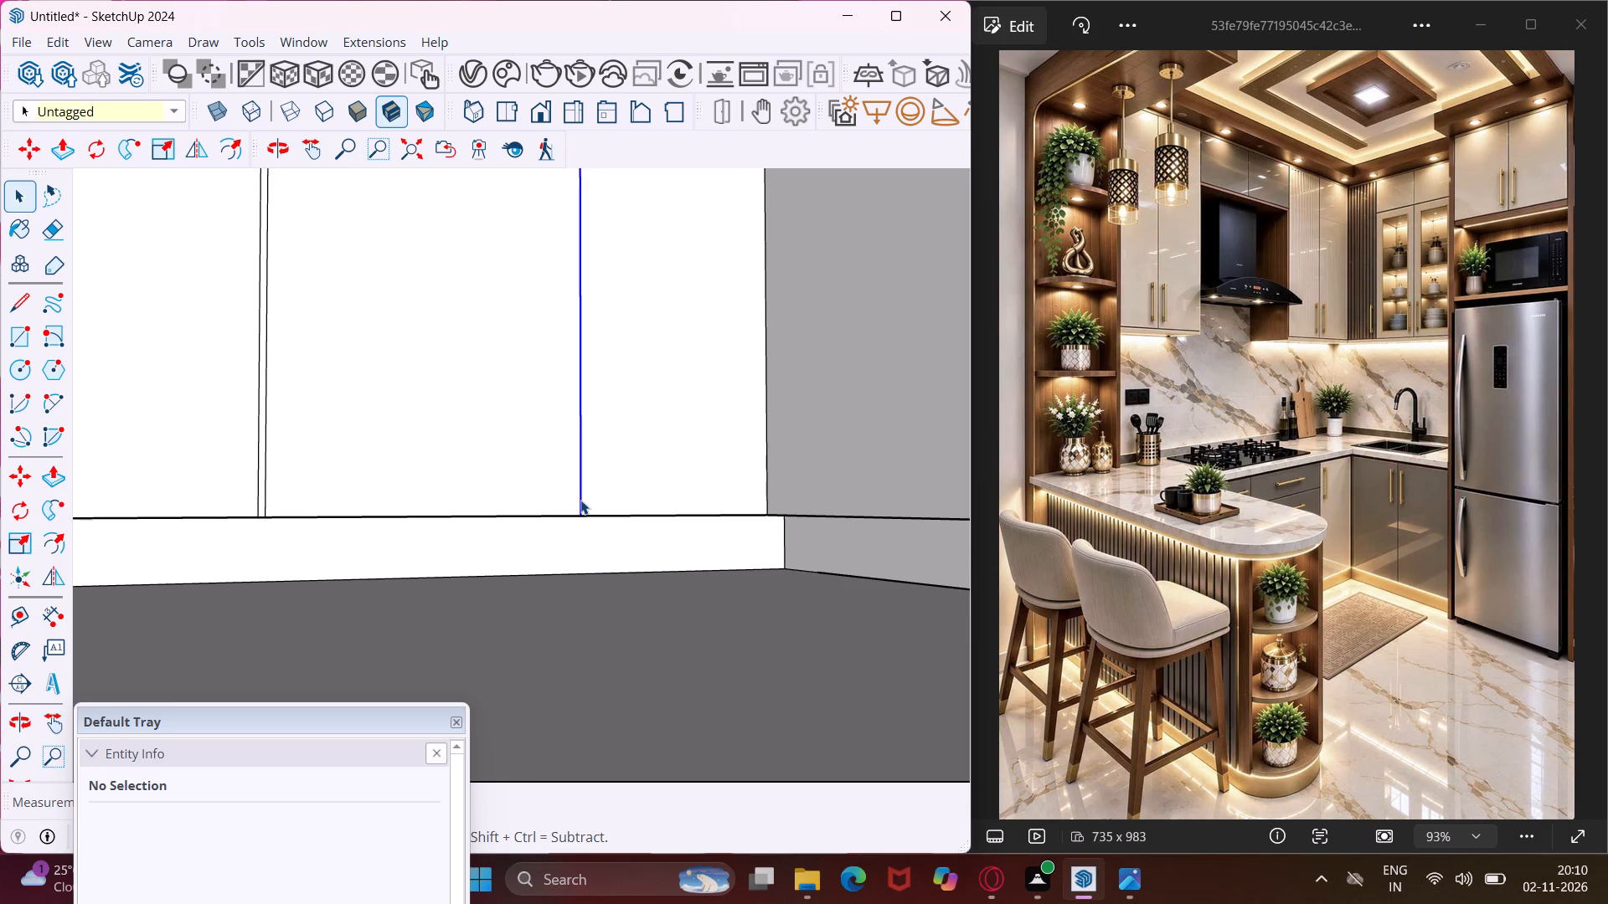
pyautogui.press('m')
pyautogui.scroll(3, 580, 515)
pyautogui.click(580, 516)
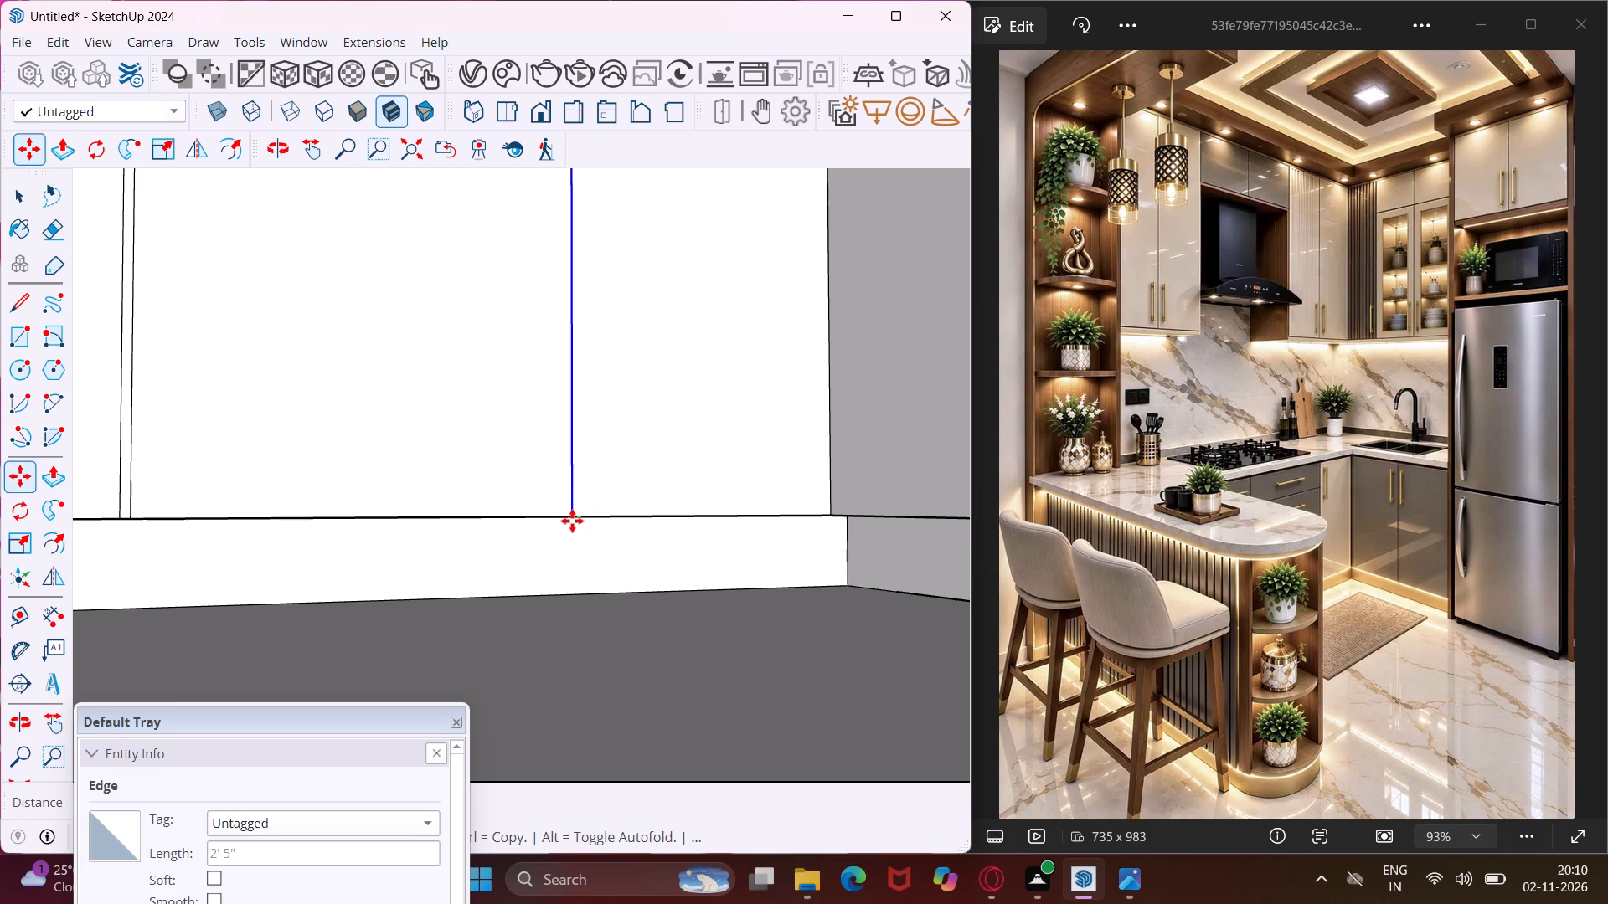
pyautogui.write('.4"')
pyautogui.press('Return')
pyautogui.scroll(-5, 572, 521)
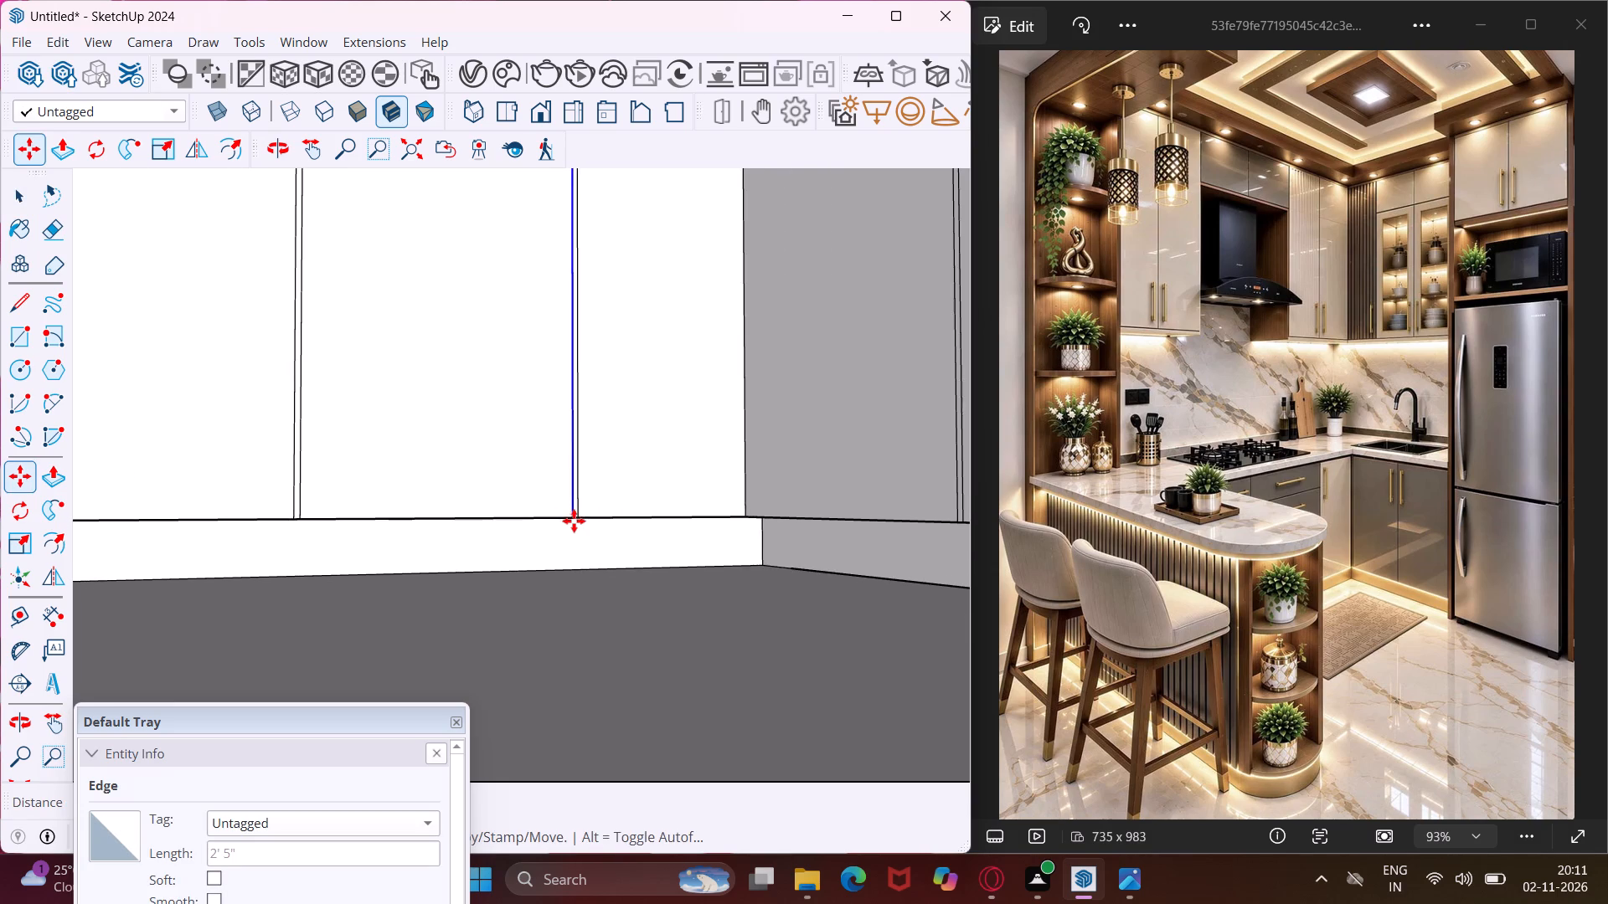
pyautogui.scroll(-9, 575, 501)
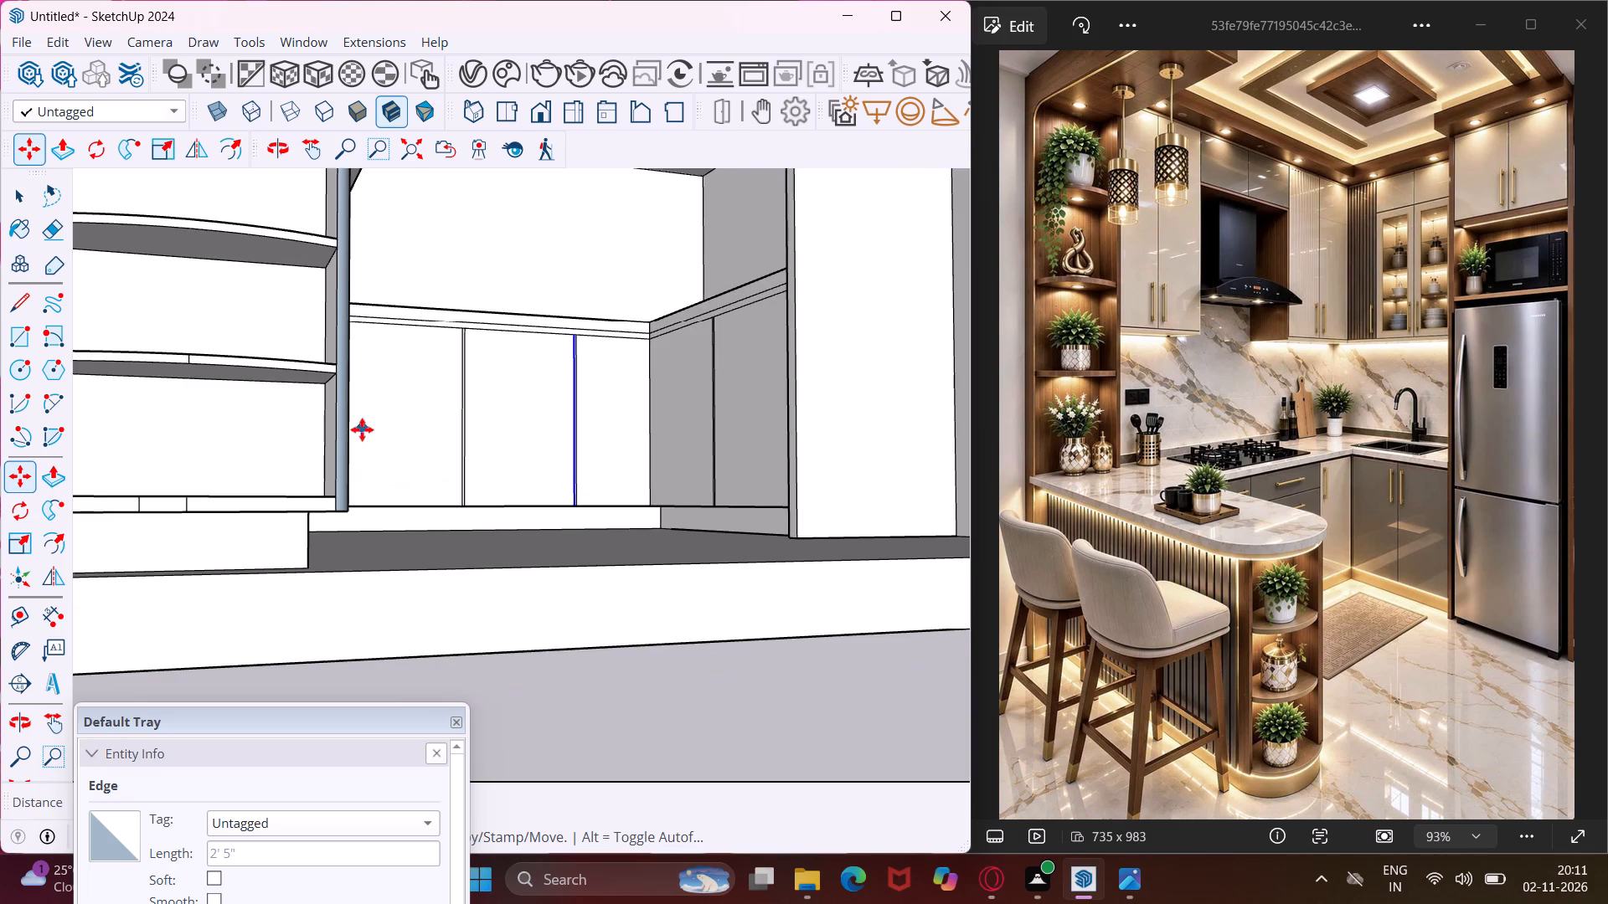
pyautogui.moveTo(359, 429); pyautogui.dragTo(314, 441, button='middle')
pyautogui.press('Escape')
pyautogui.press('space')
# Copy the back front's vertical edge nearest the peninsula 0.4" sideways to form the third narrow gap.
pyautogui.scroll(9, 359, 422)
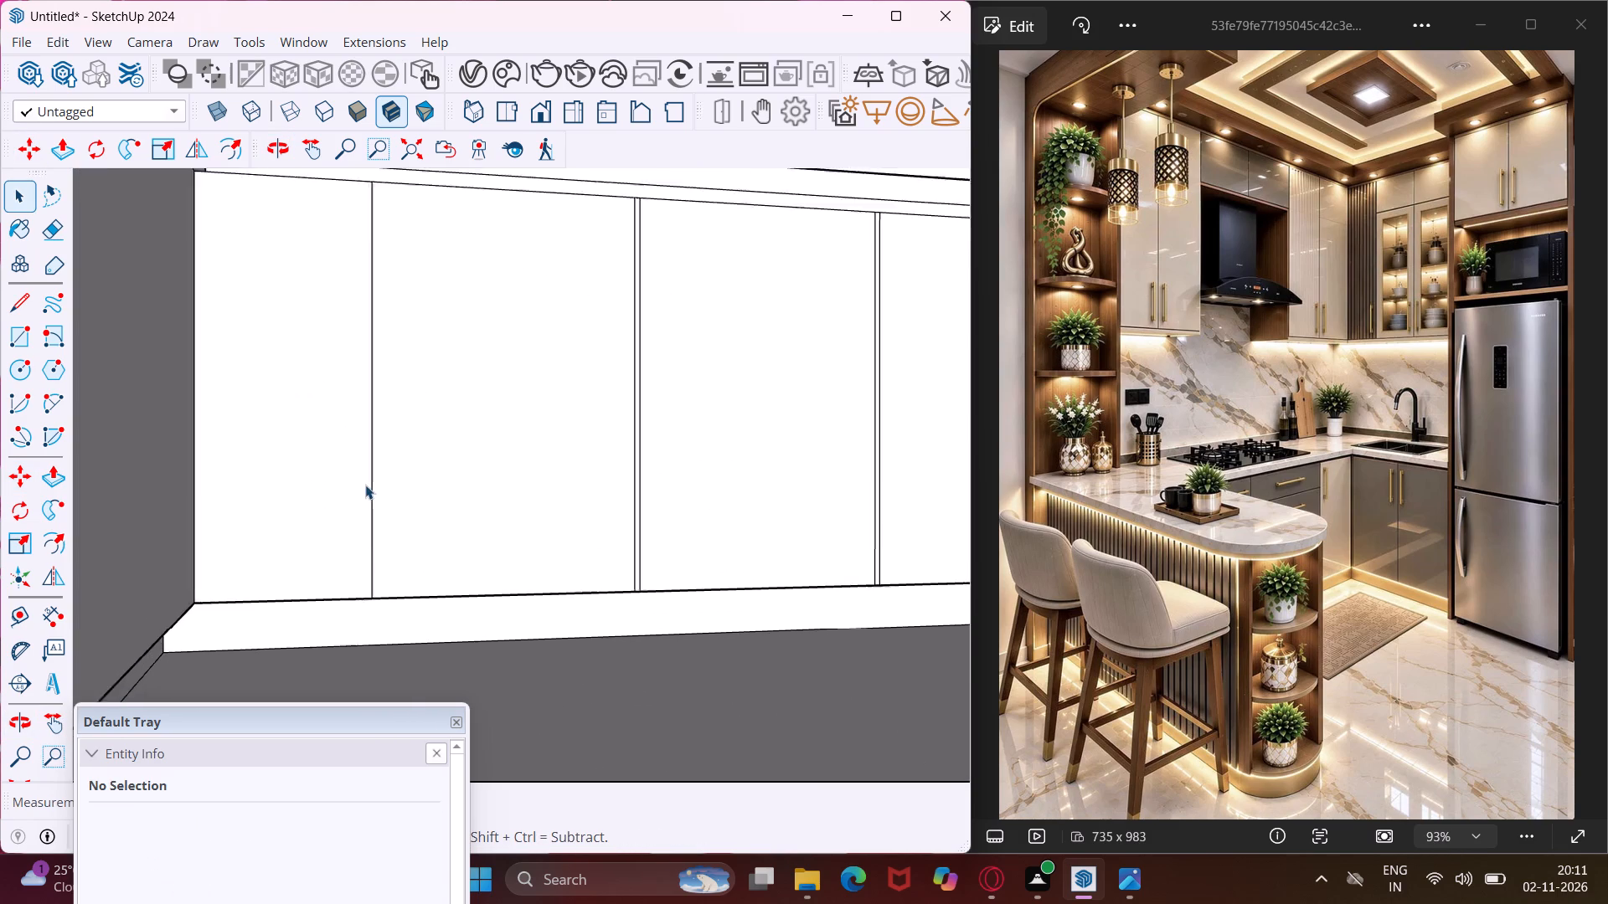
pyautogui.scroll(2, 365, 485)
pyautogui.click(374, 547)
pyautogui.press('m')
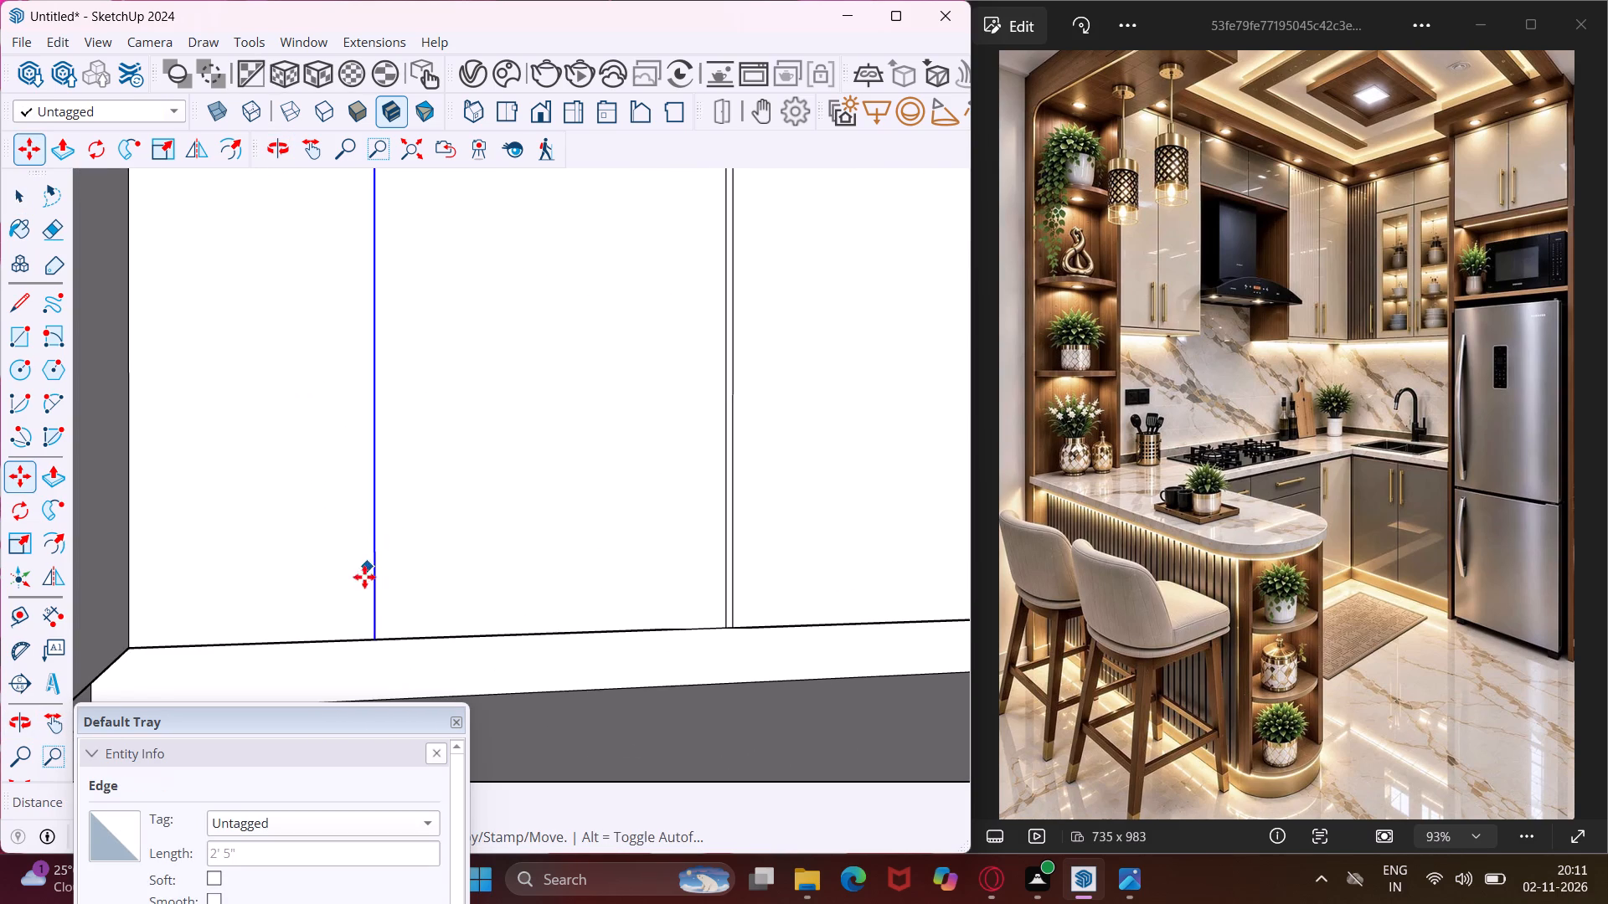
pyautogui.scroll(3, 368, 616)
pyautogui.click(371, 650)
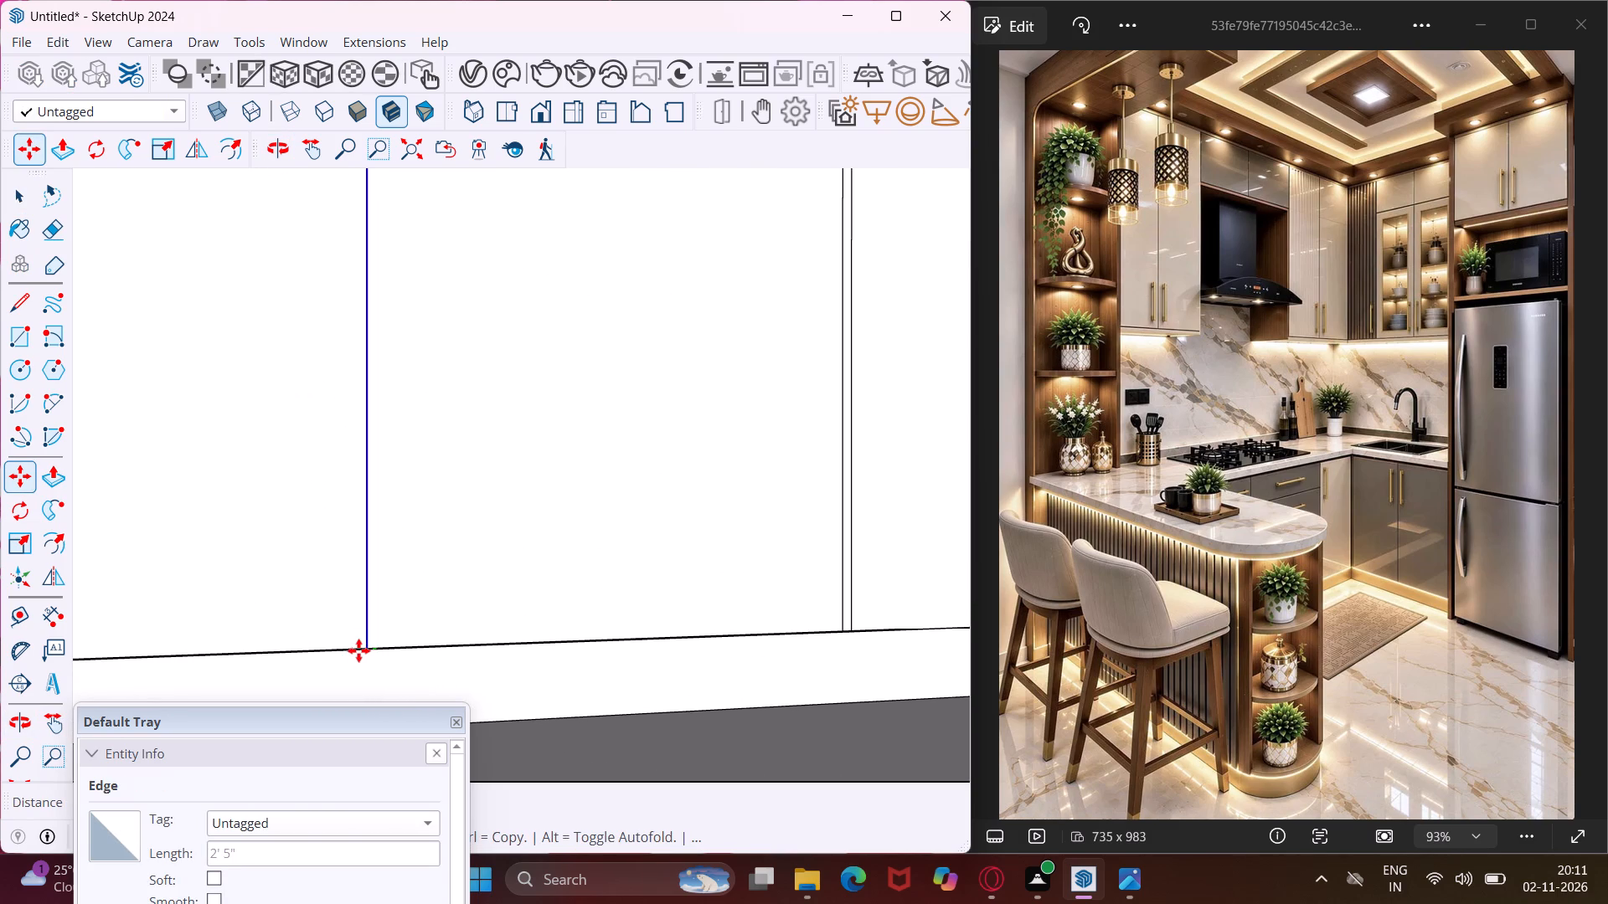
pyautogui.write('.4"')
pyautogui.press('Return')
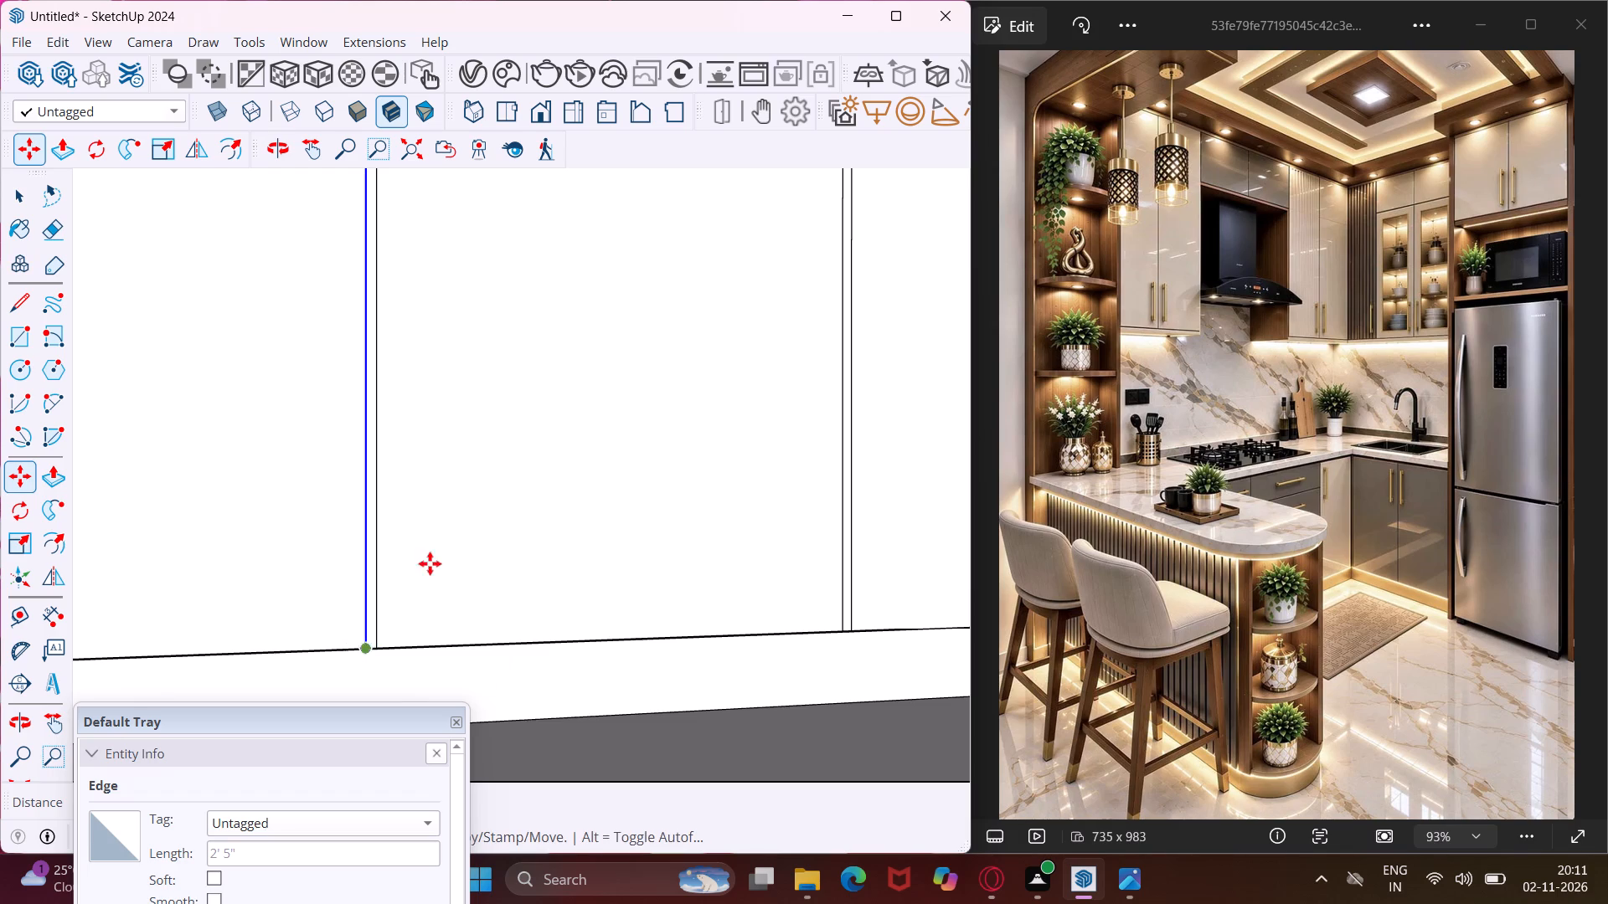
pyautogui.scroll(-10, 430, 563)
pyautogui.press('Escape')
pyautogui.press('space')
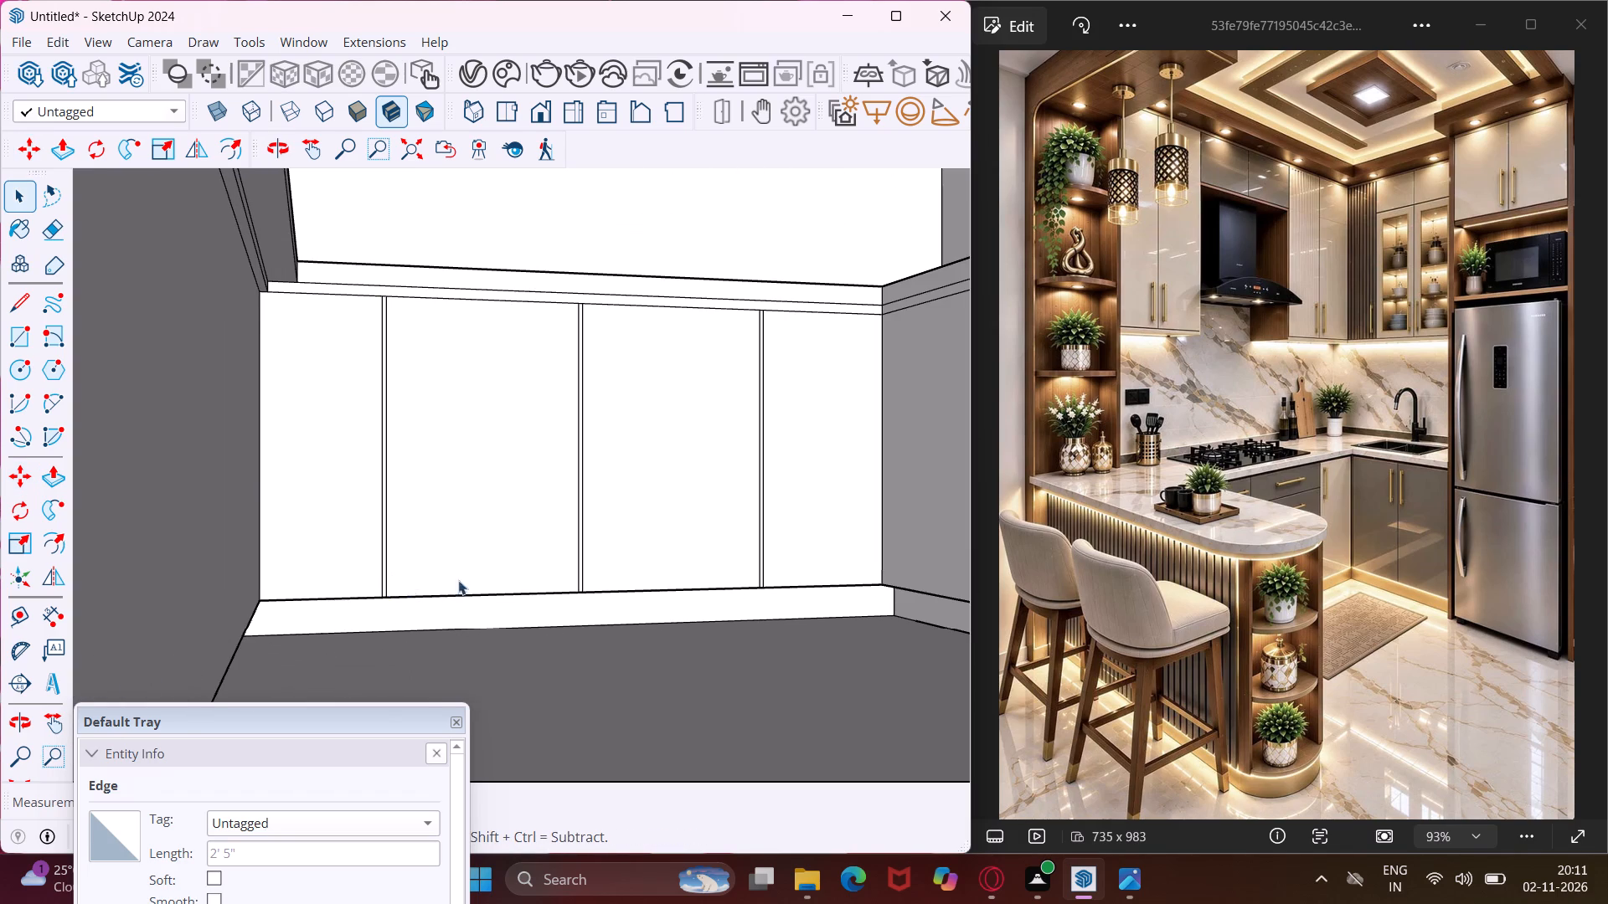
# Draw a horizontal drawer line across the upper part of the back front's two middle panels, between the two outer gaps.
pyautogui.click(22, 312)
pyautogui.scroll(4, 440, 400)
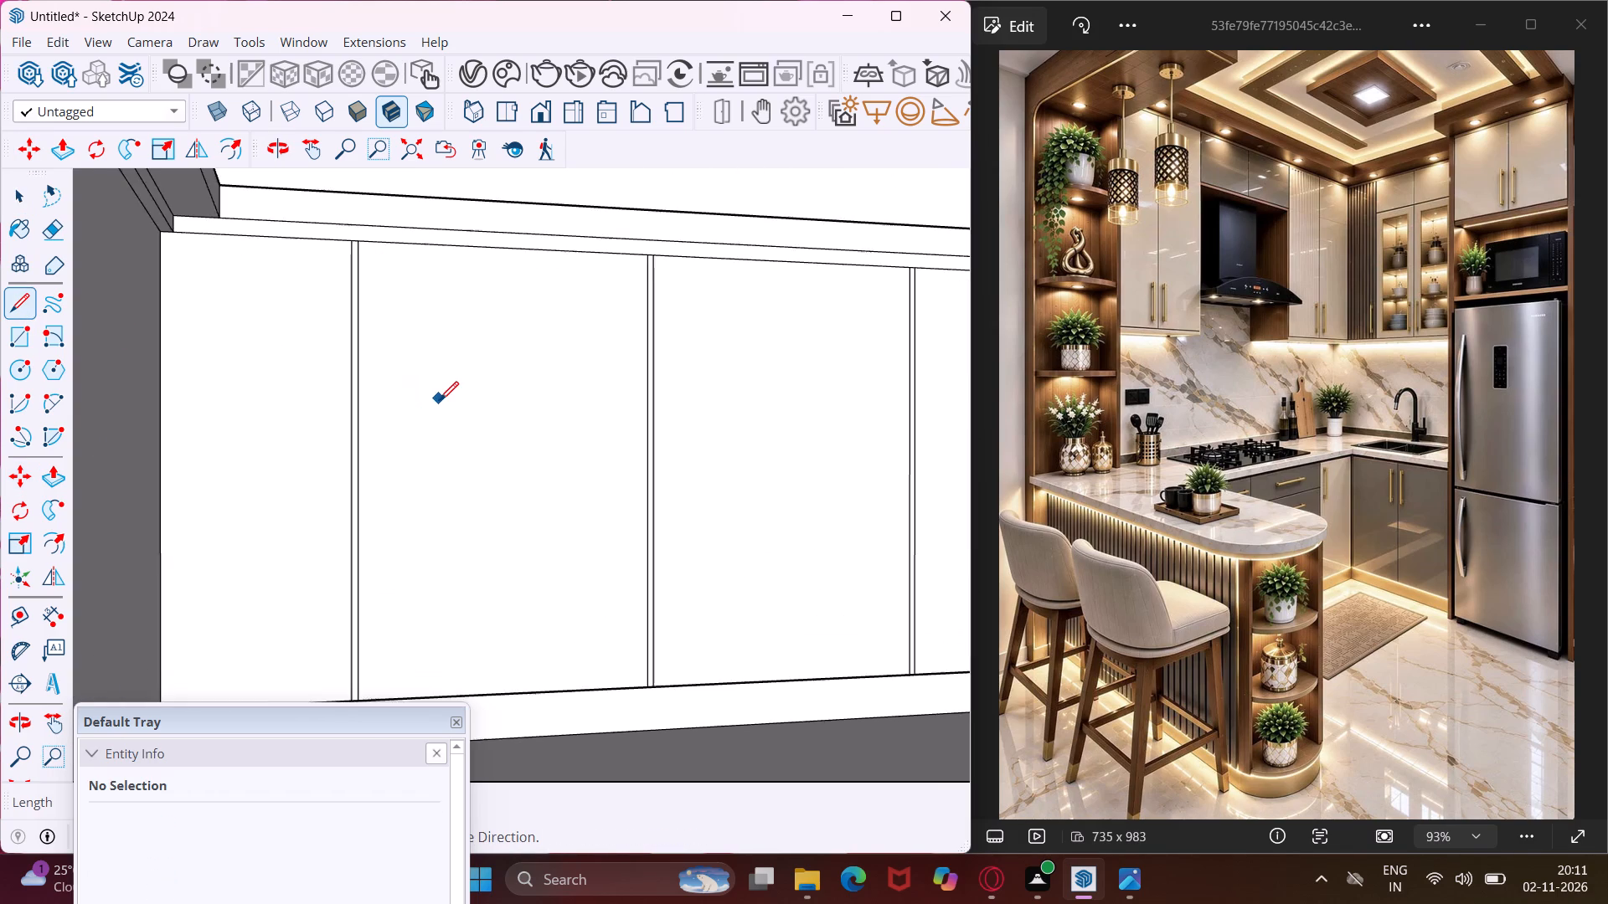
pyautogui.scroll(2, 430, 391)
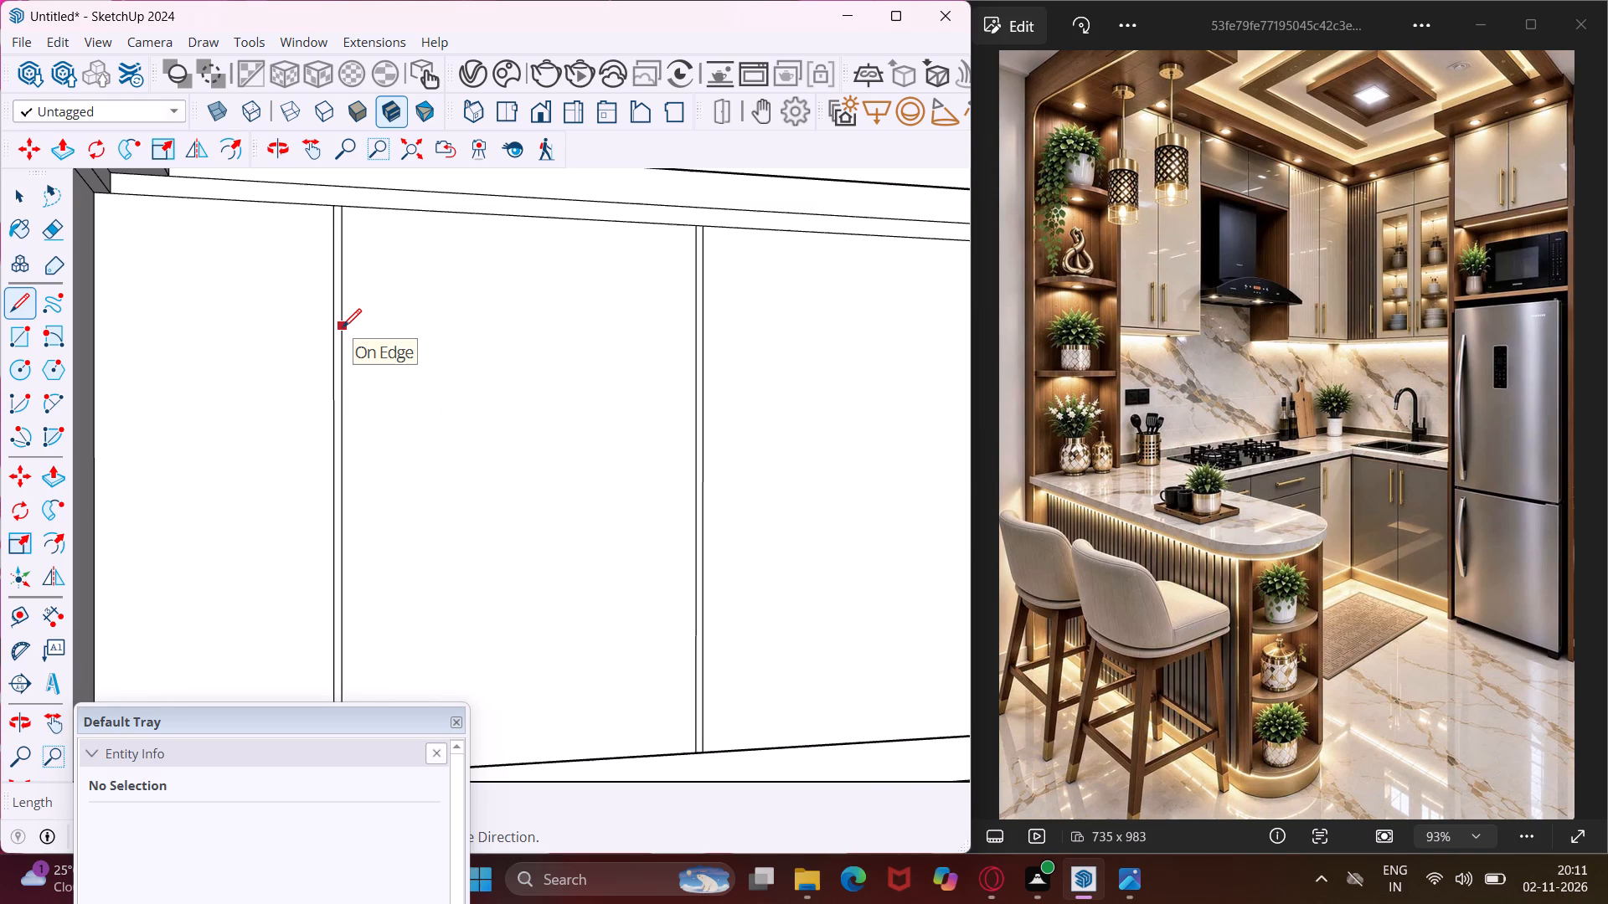
pyautogui.click(343, 327)
pyautogui.scroll(-7, 384, 320)
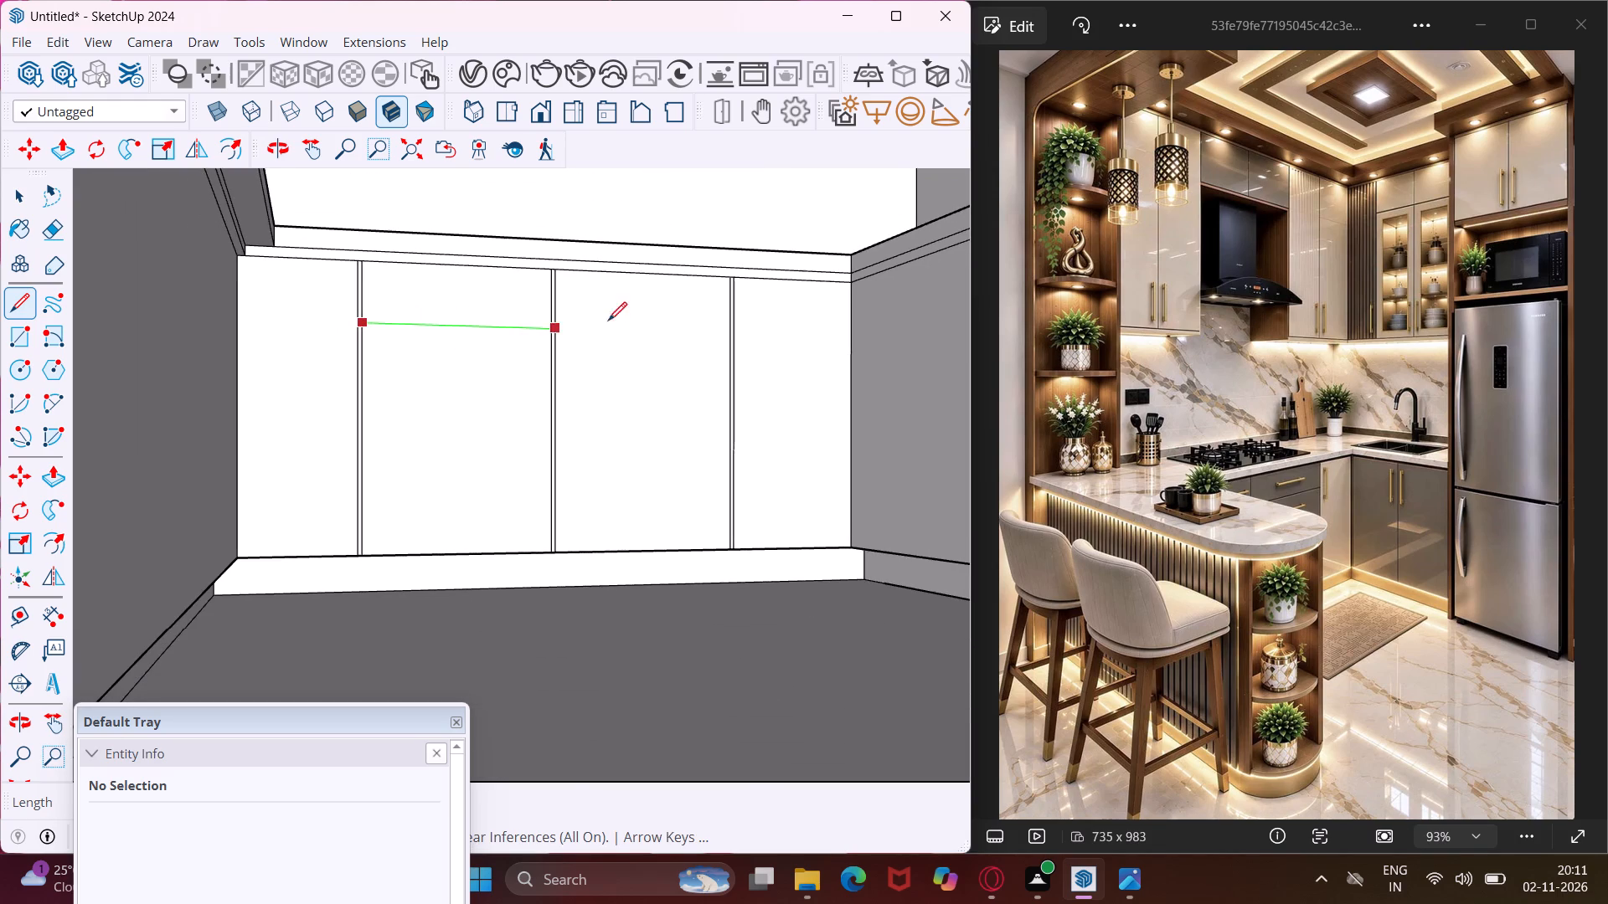
pyautogui.scroll(3, 648, 320)
pyautogui.click(755, 342)
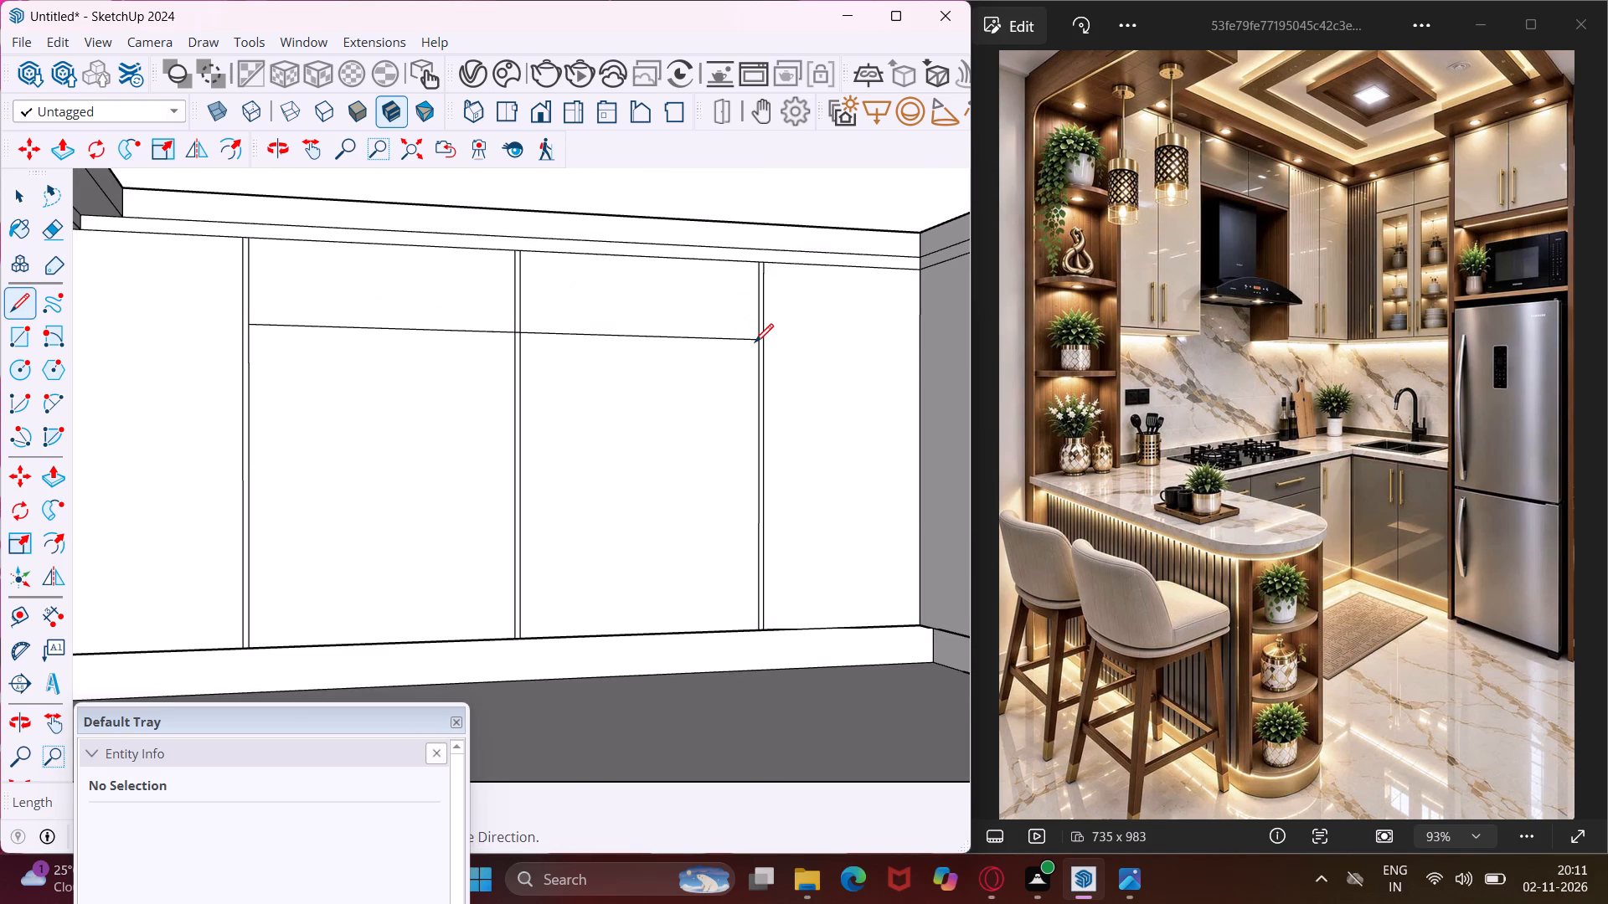
pyautogui.press('Escape')
pyautogui.press('space')
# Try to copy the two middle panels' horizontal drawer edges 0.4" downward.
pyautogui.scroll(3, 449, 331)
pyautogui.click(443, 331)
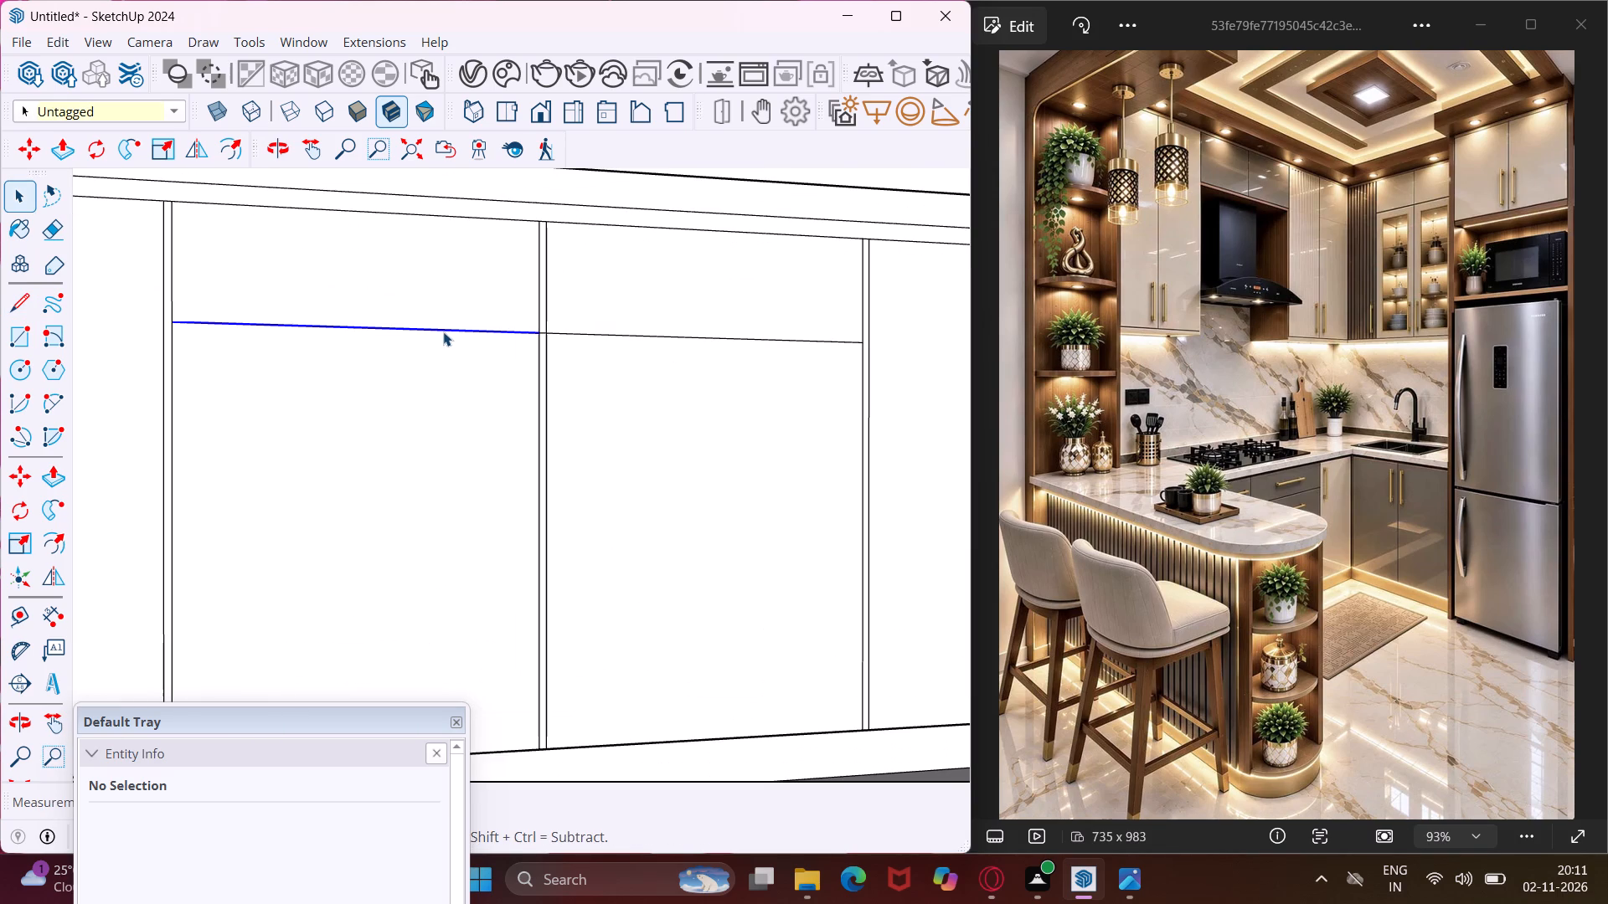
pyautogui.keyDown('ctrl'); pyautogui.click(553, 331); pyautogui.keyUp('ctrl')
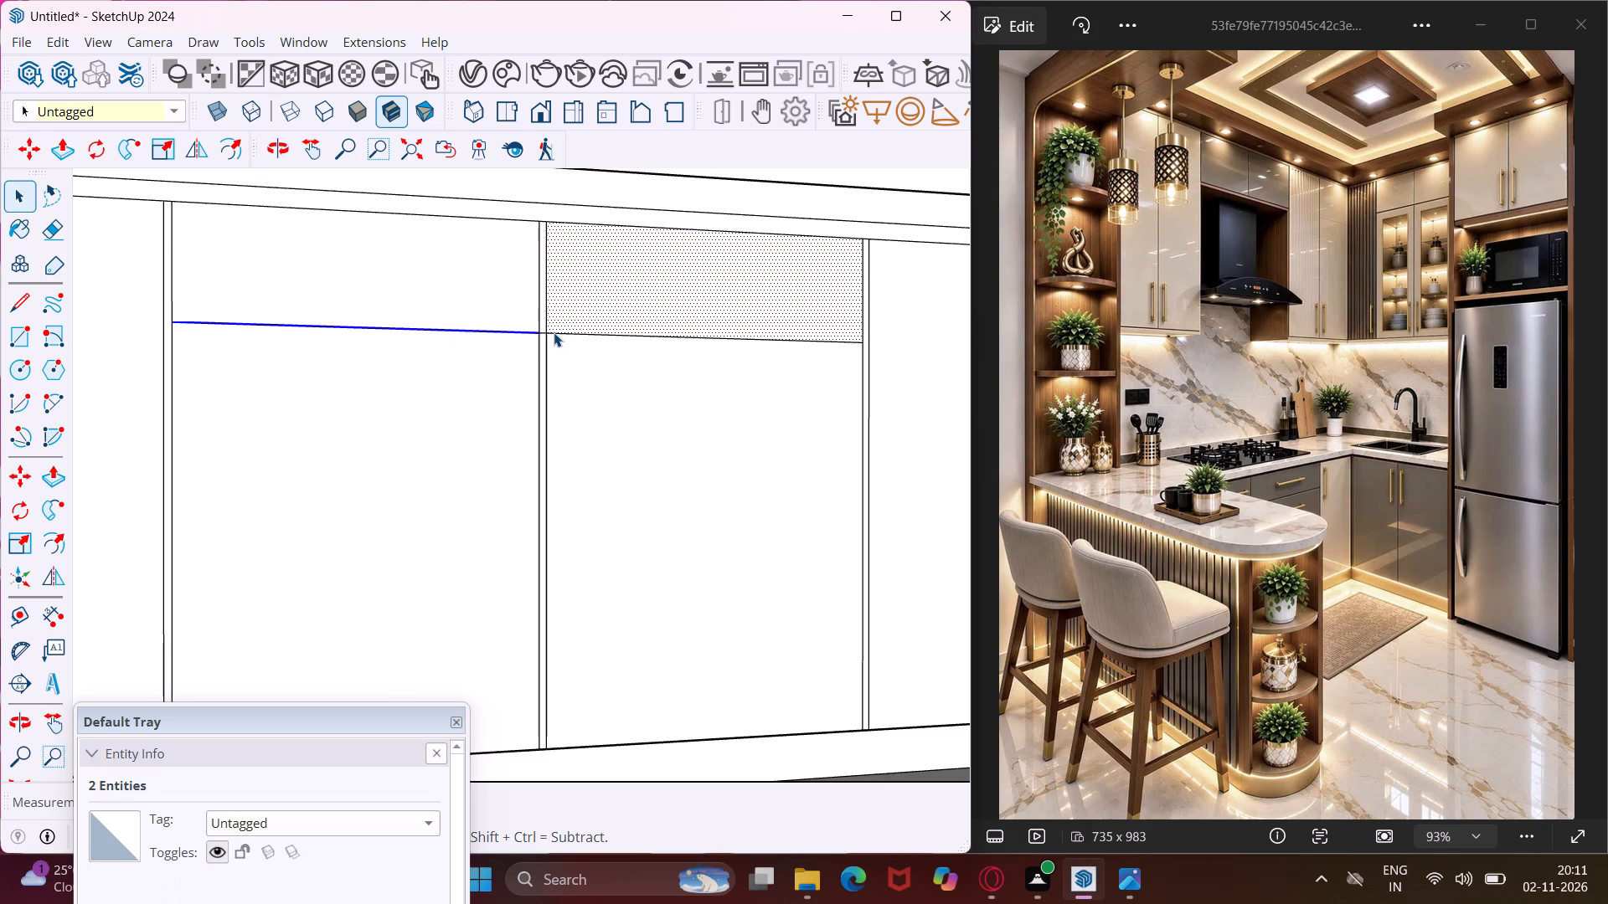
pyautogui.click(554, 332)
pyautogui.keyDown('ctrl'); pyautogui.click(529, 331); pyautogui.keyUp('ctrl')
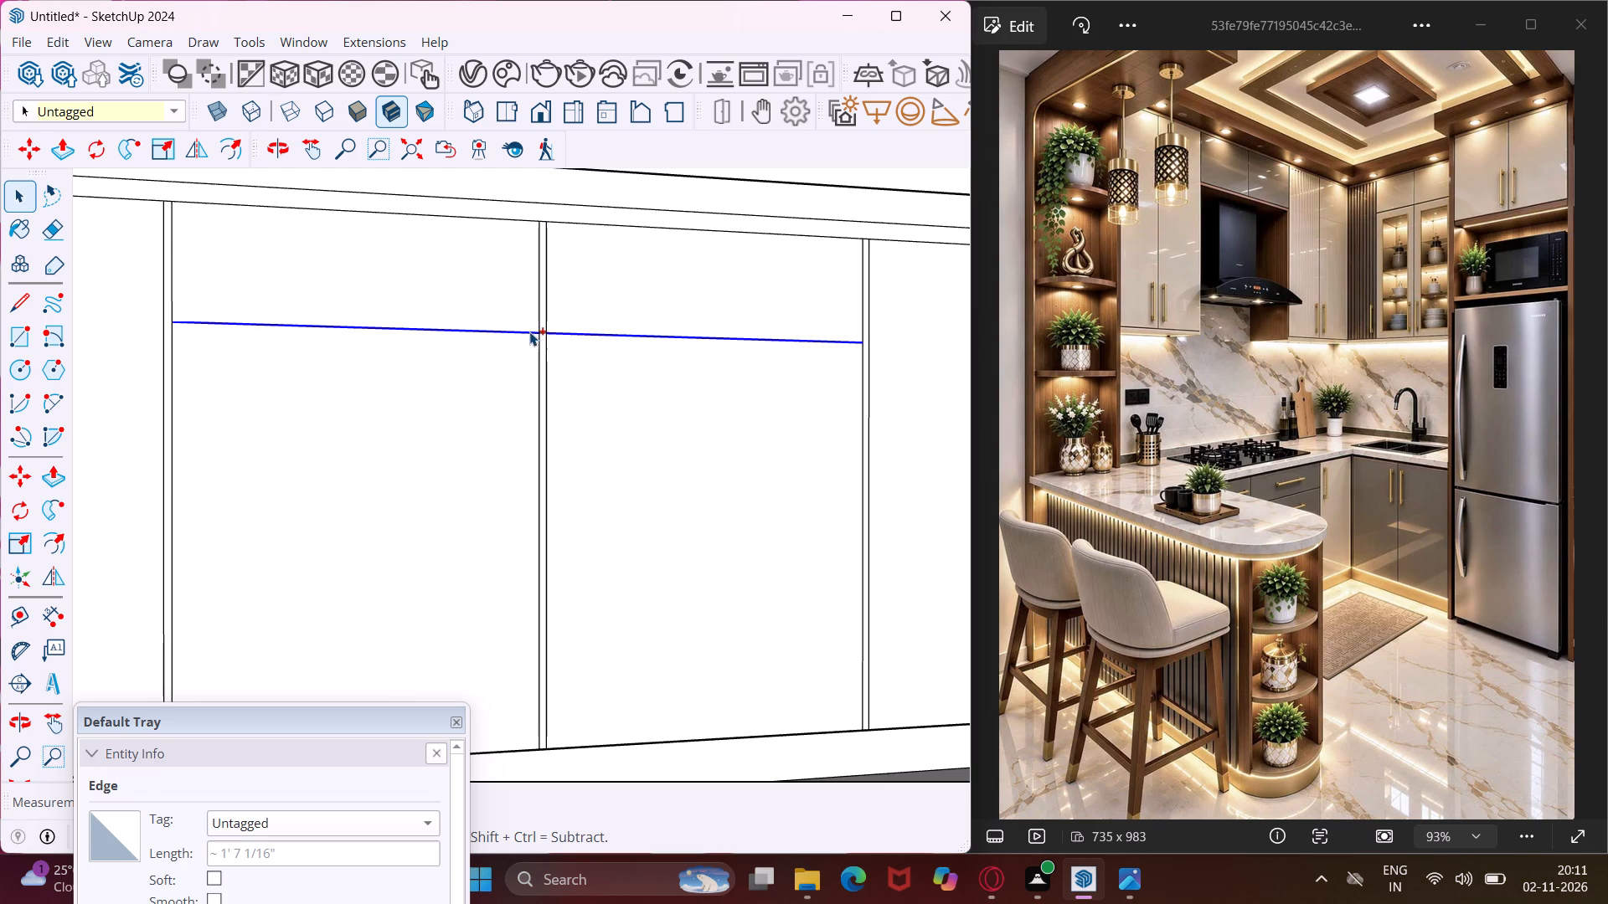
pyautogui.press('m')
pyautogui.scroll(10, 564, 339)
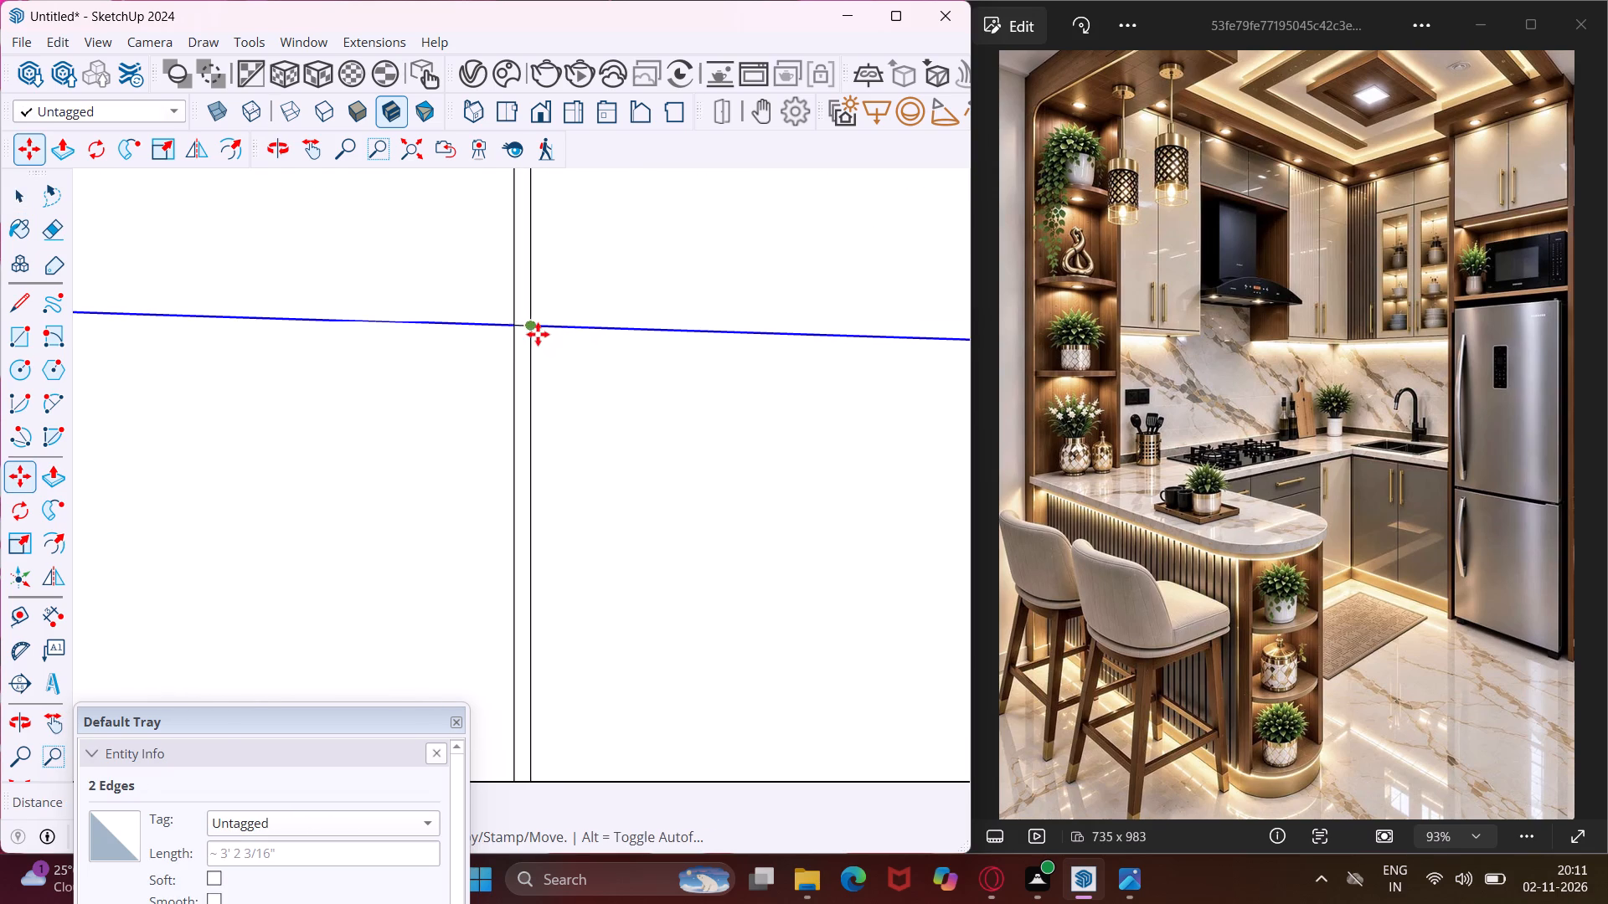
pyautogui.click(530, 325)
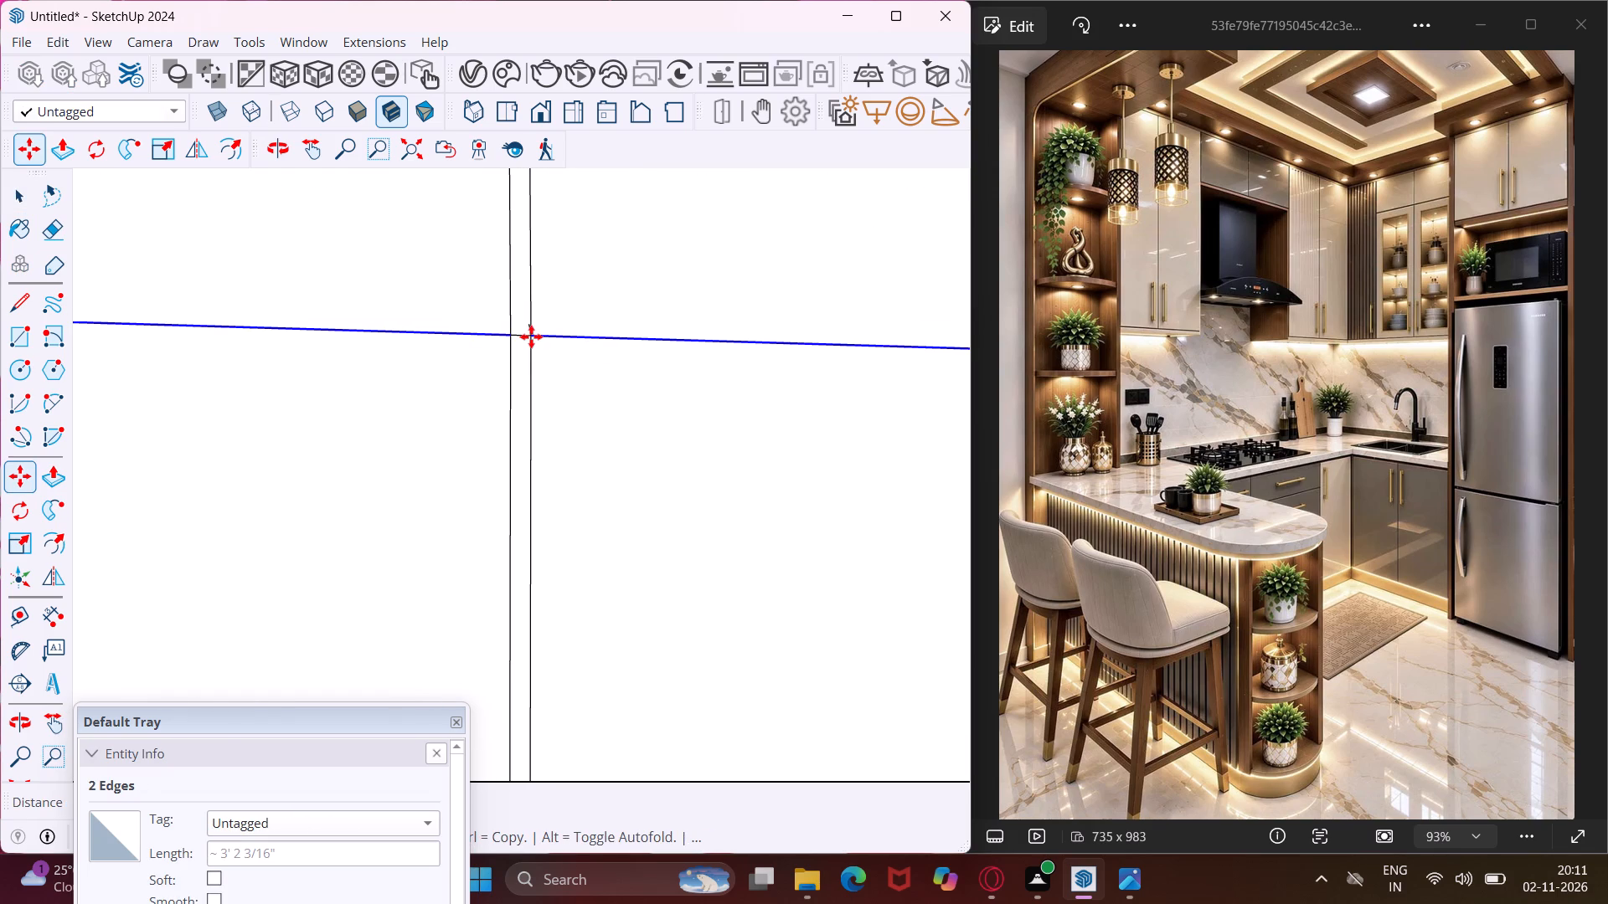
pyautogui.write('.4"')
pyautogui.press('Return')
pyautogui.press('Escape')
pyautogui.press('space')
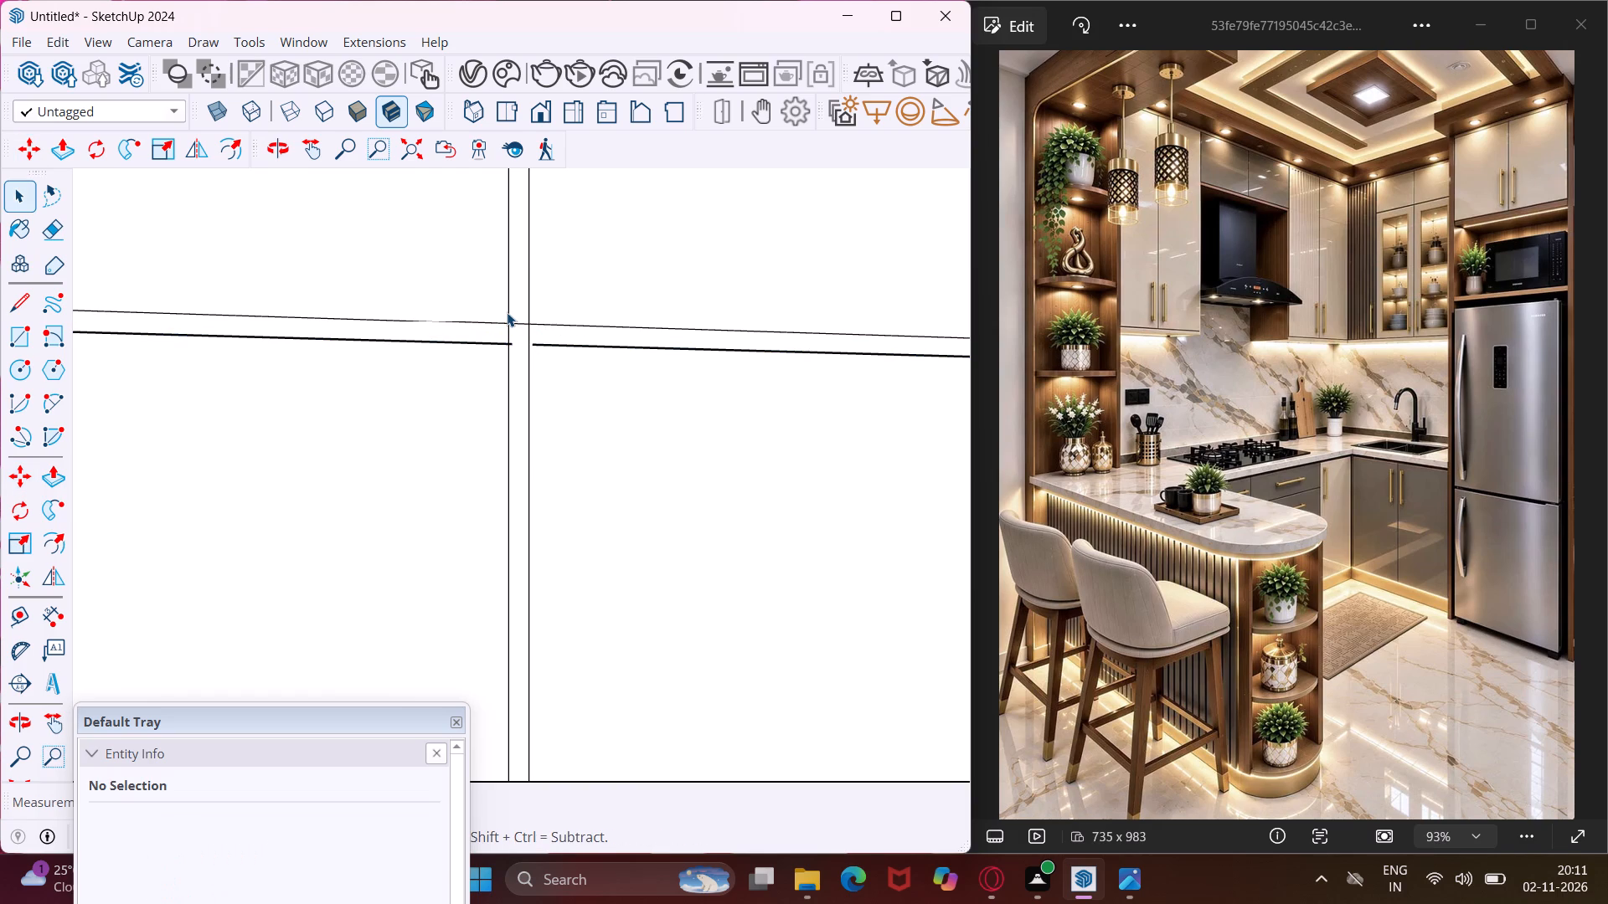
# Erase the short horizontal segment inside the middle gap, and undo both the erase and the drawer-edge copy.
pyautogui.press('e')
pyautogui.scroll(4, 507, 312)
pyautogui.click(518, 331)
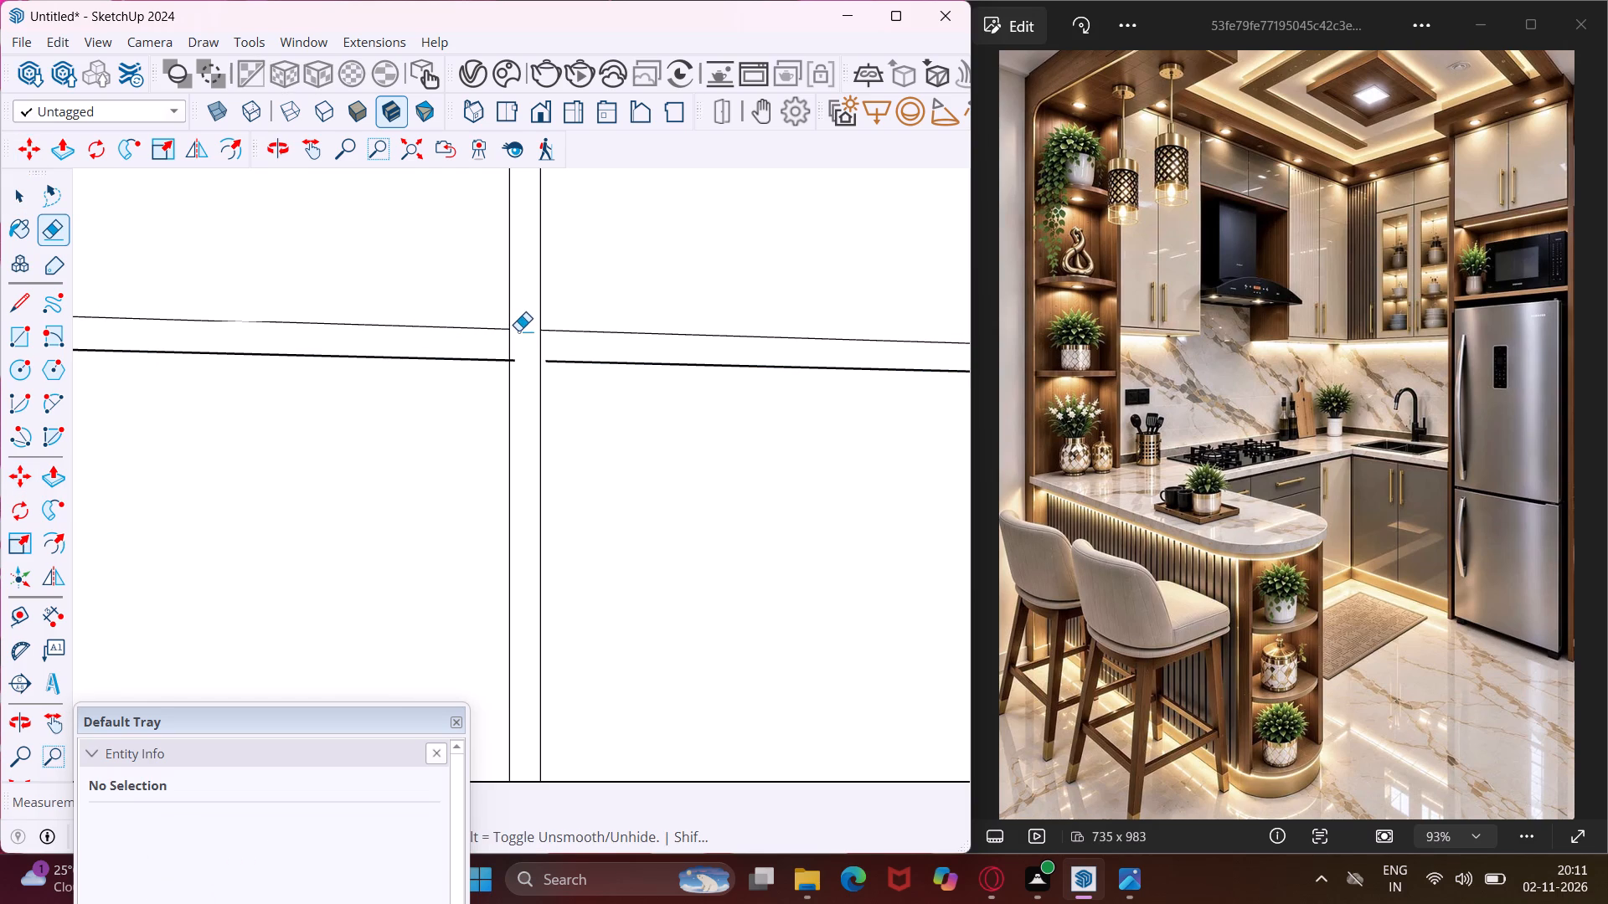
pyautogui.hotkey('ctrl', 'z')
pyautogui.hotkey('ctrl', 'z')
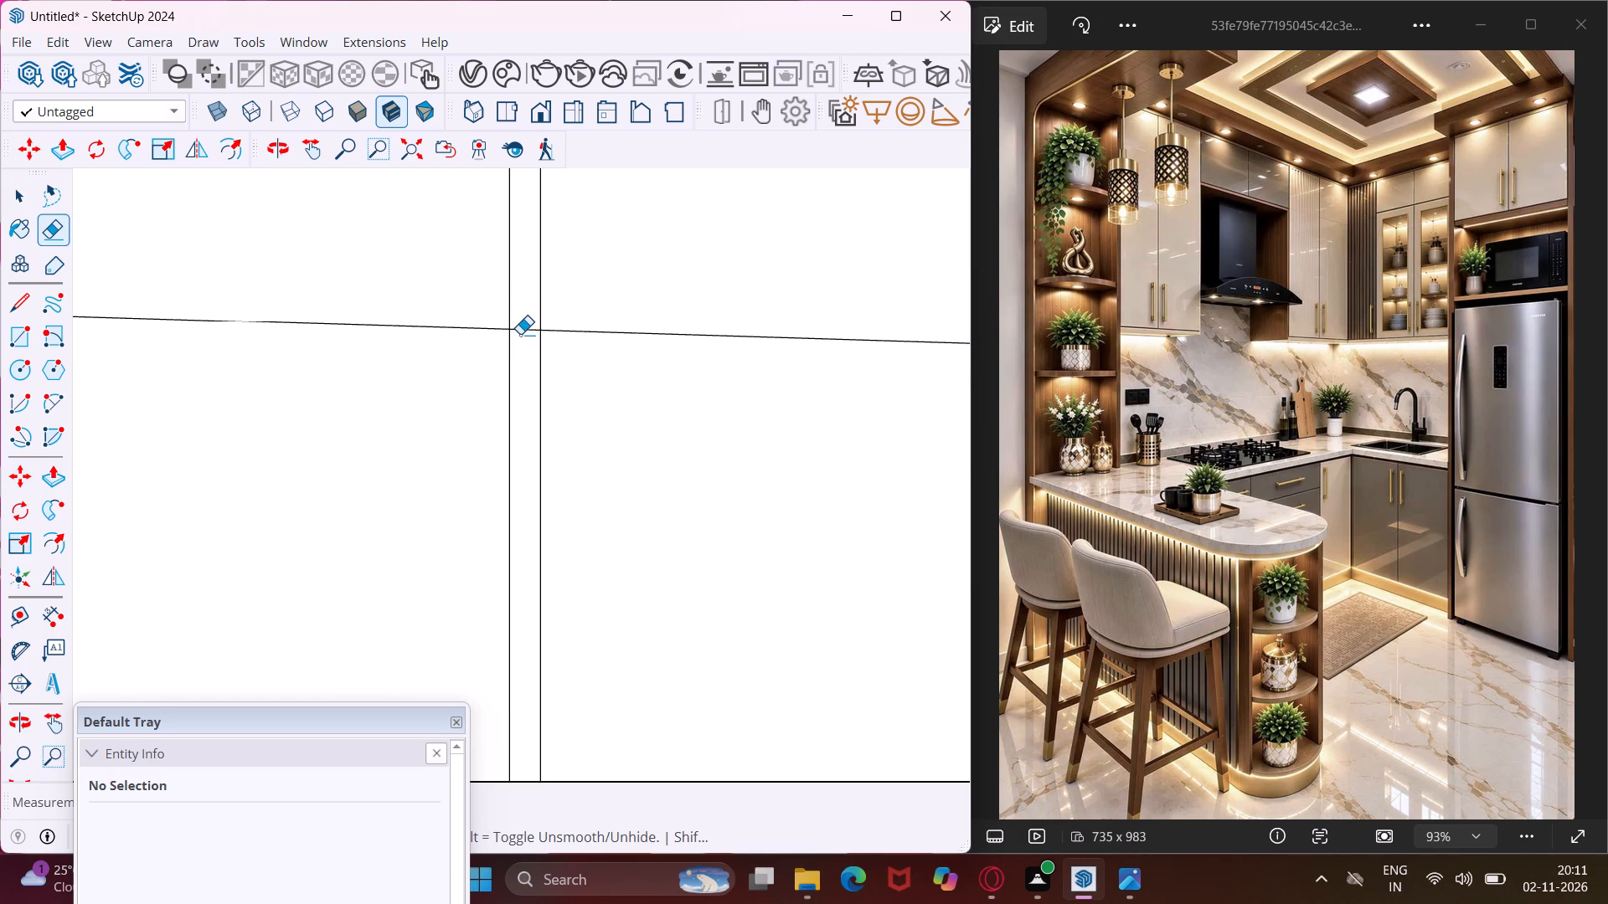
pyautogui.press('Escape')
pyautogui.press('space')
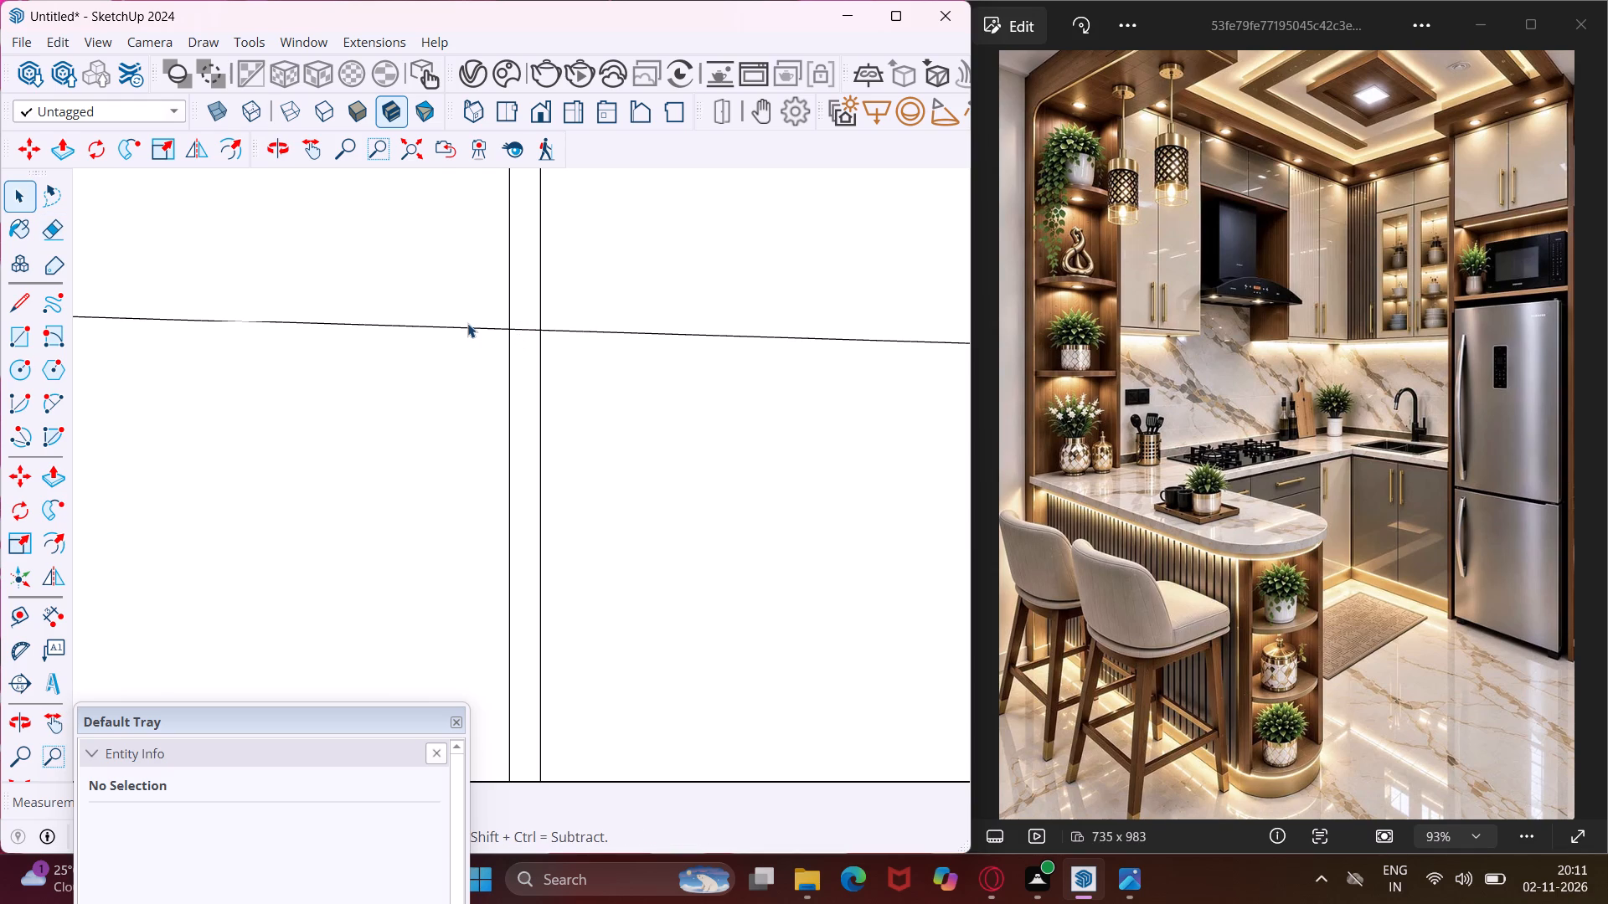
# Copy the two middle panels' horizontal drawer edges 0.4" down along the blue axis to form a narrow gap.
pyautogui.click(477, 331)
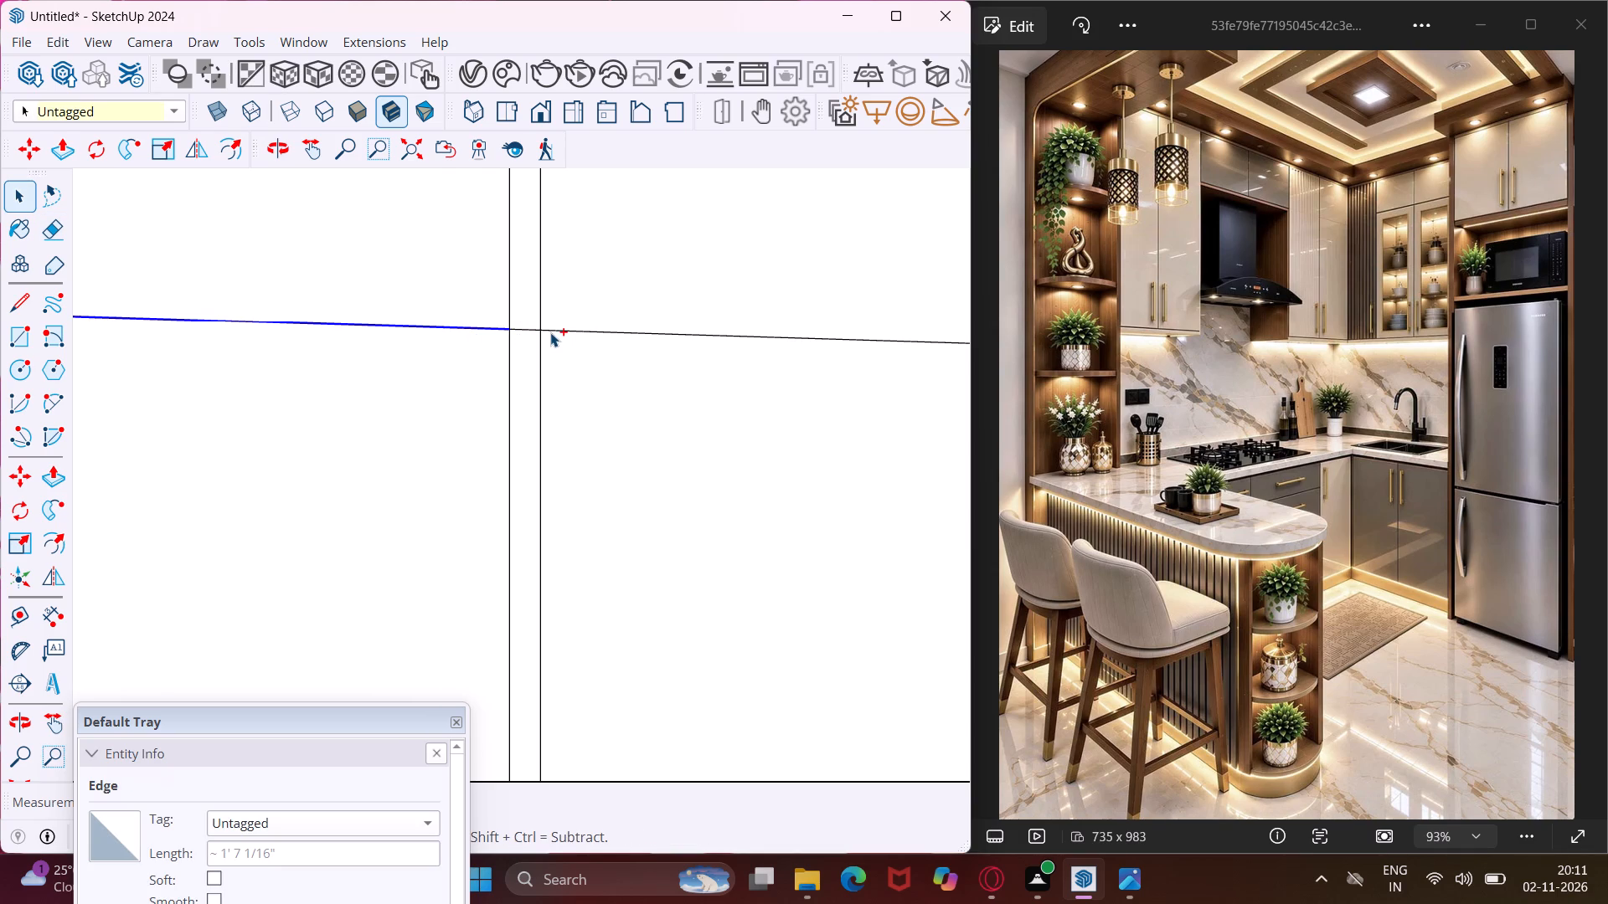
pyautogui.keyDown('ctrl'); pyautogui.click(550, 330); pyautogui.keyUp('ctrl')
pyautogui.press('m')
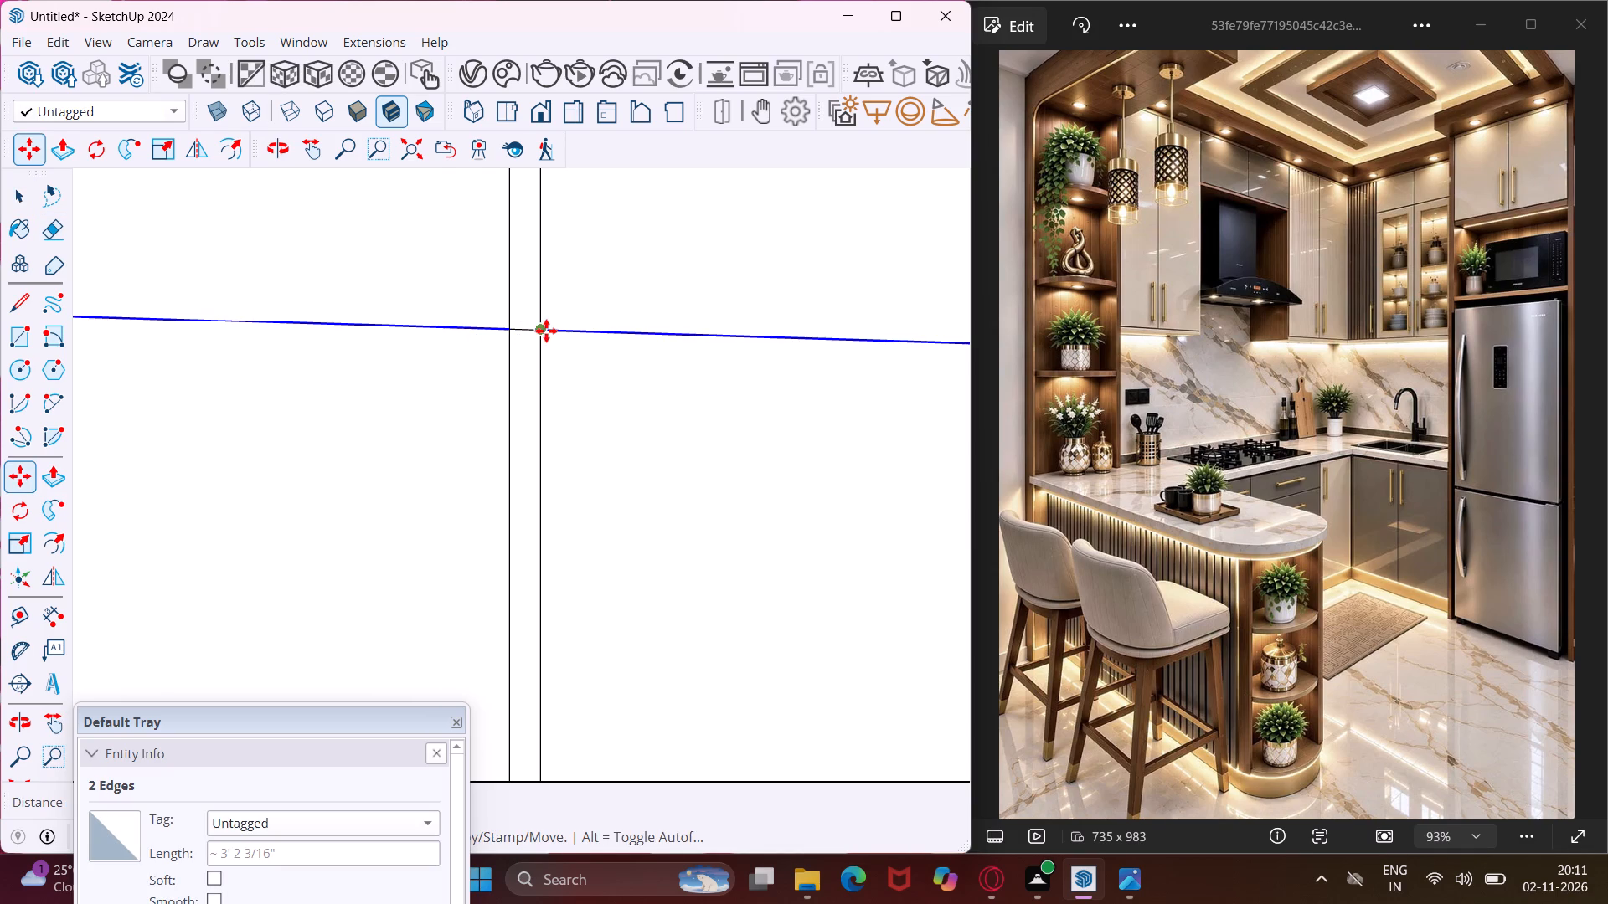
pyautogui.scroll(3, 546, 331)
pyautogui.click(539, 332)
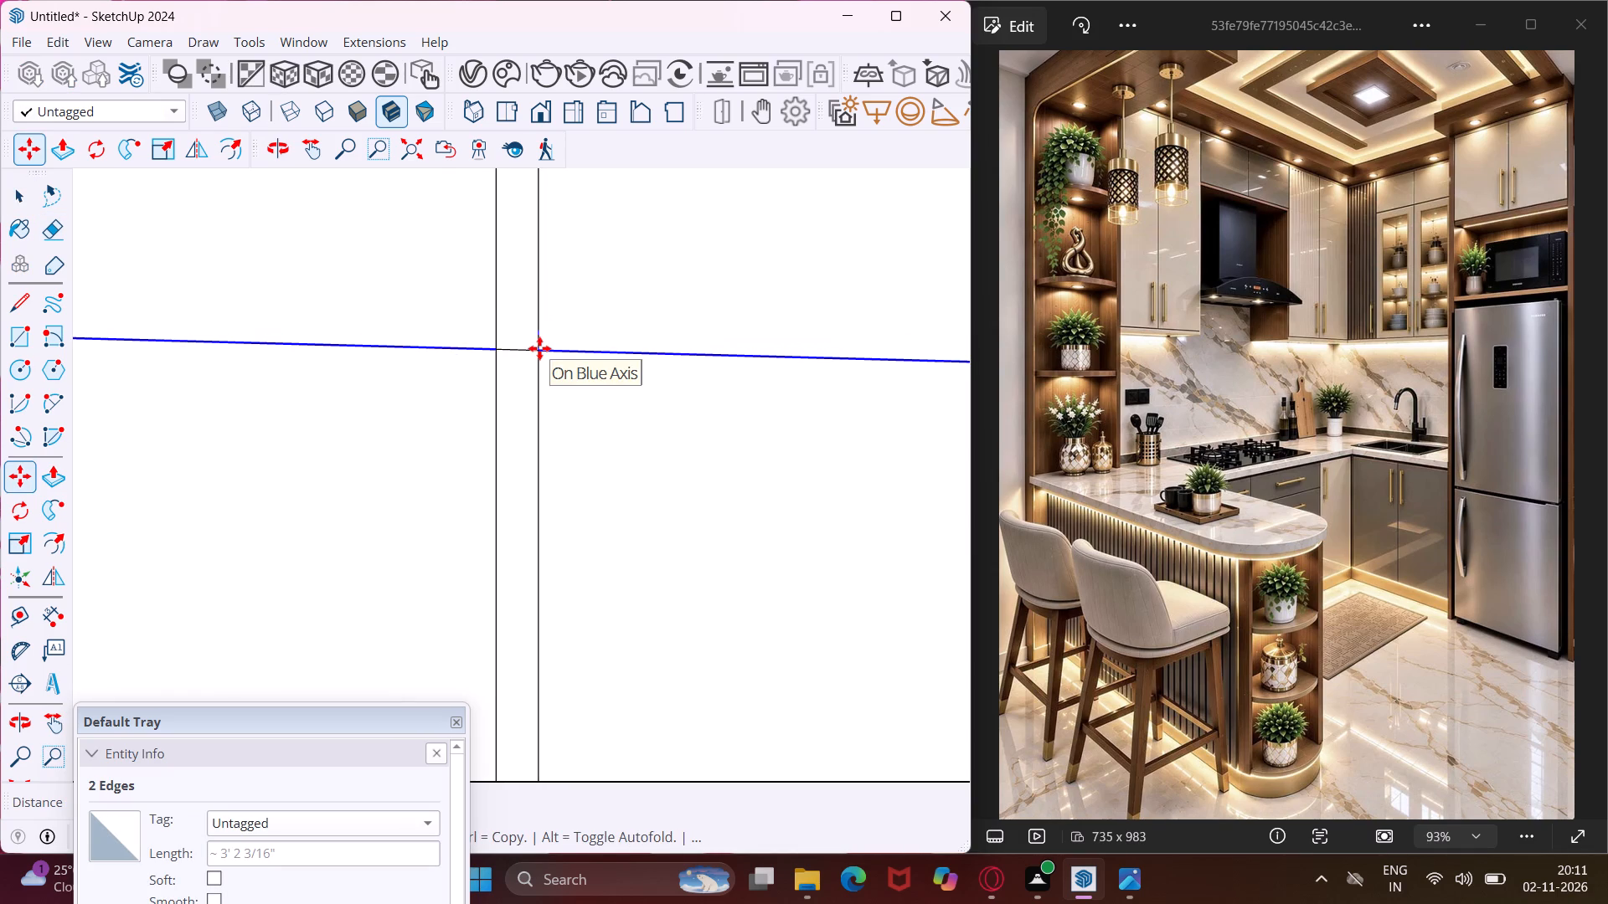
pyautogui.write('.4"')
pyautogui.press('Return')
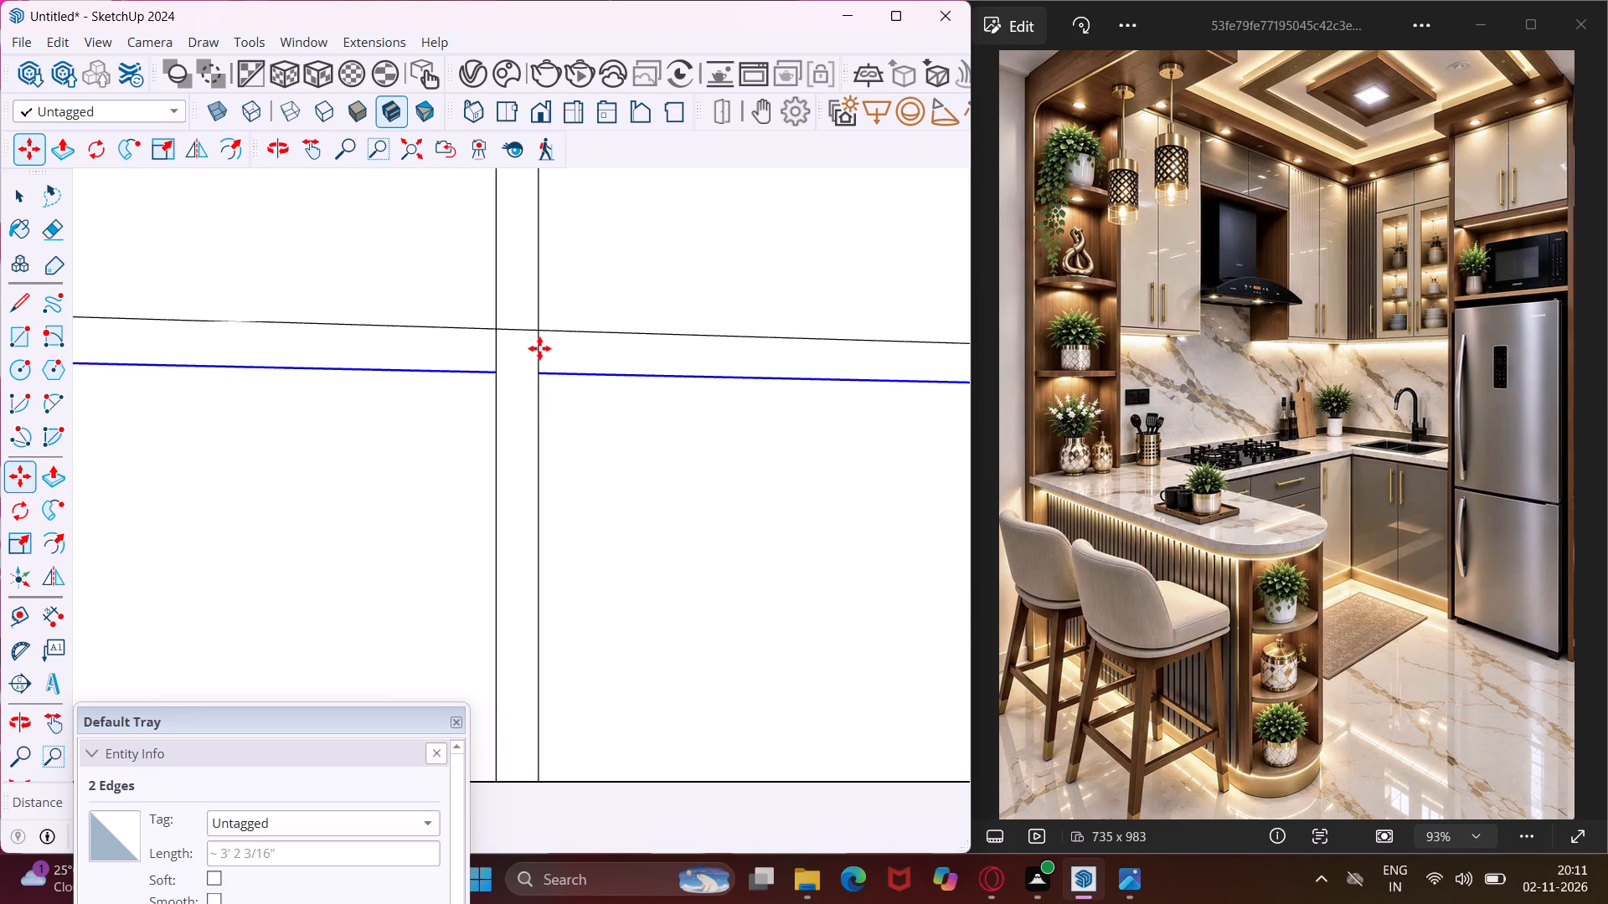
pyautogui.press('Escape')
pyautogui.press('space')
# Erase the short horizontal segment crossing the middle vertical gap on the back base cabinet front.
pyautogui.press('e')
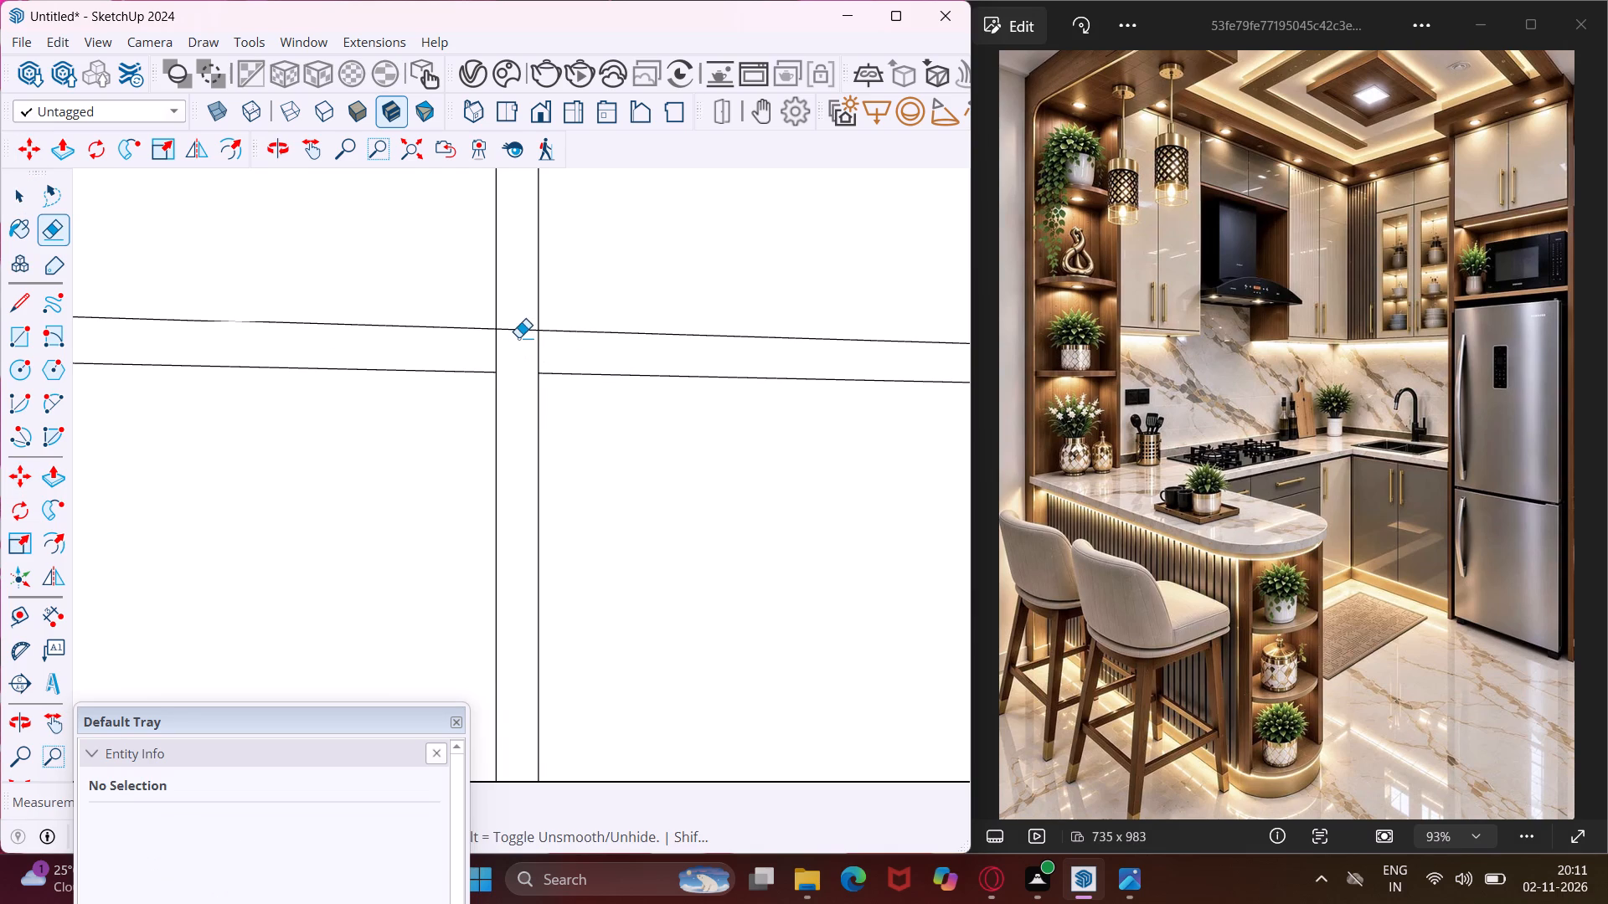
pyautogui.click(518, 331)
pyautogui.scroll(-6, 507, 328)
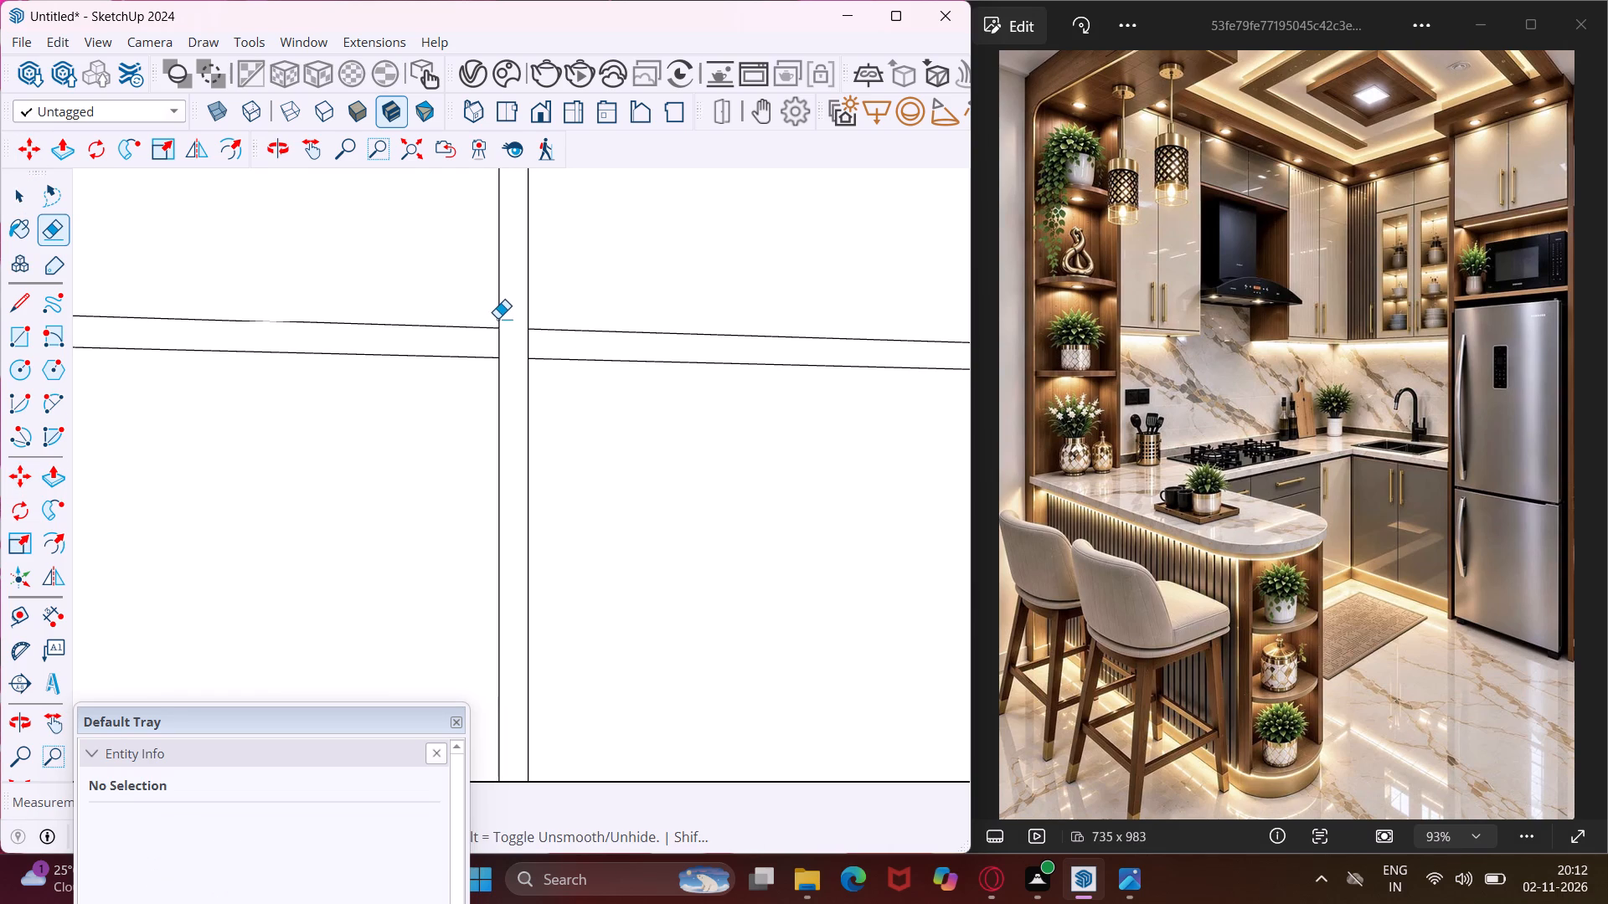
pyautogui.scroll(-20, 497, 318)
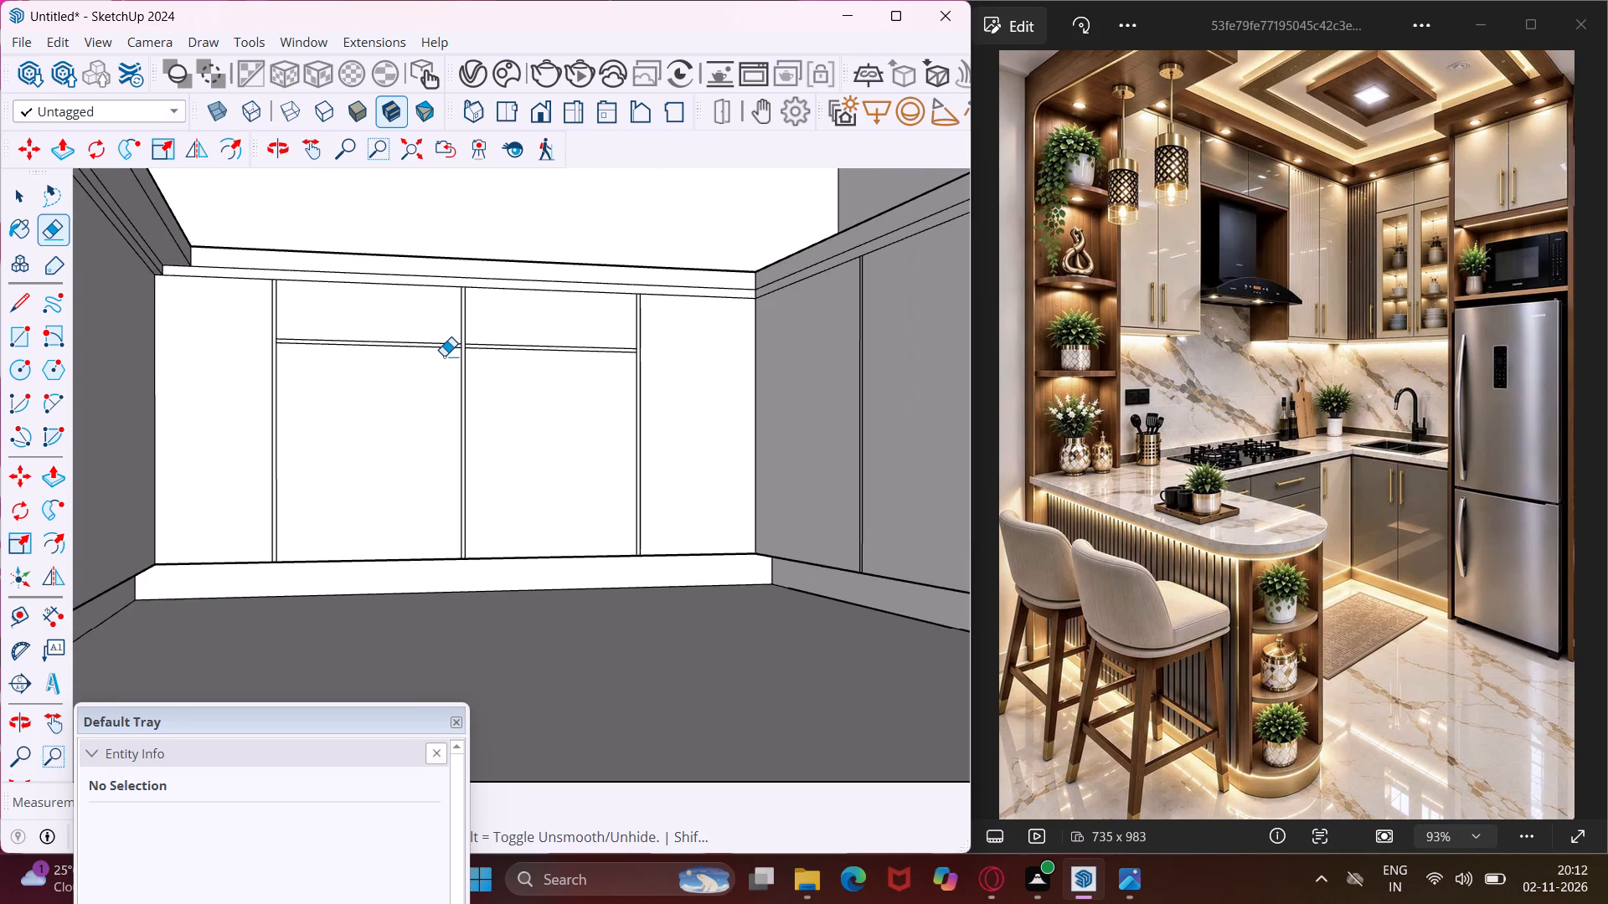
pyautogui.scroll(-5, 444, 356)
pyautogui.press('Escape')
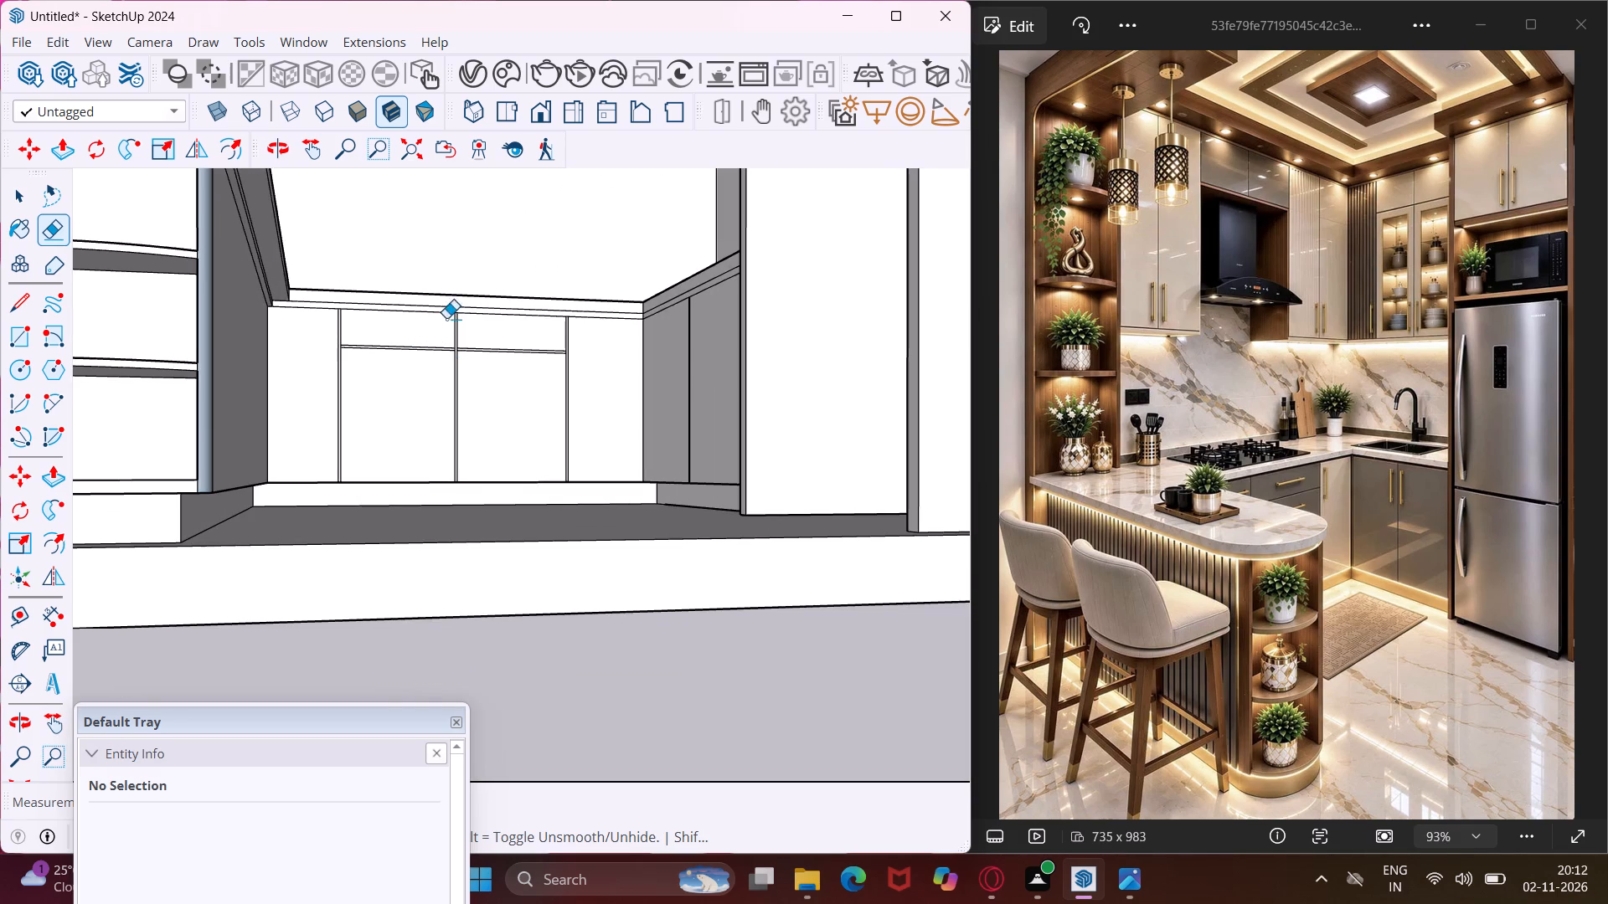
pyautogui.press('space')
pyautogui.scroll(4, 647, 295)
pyautogui.moveTo(516, 500); pyautogui.dragTo(523, 492, button='middle')
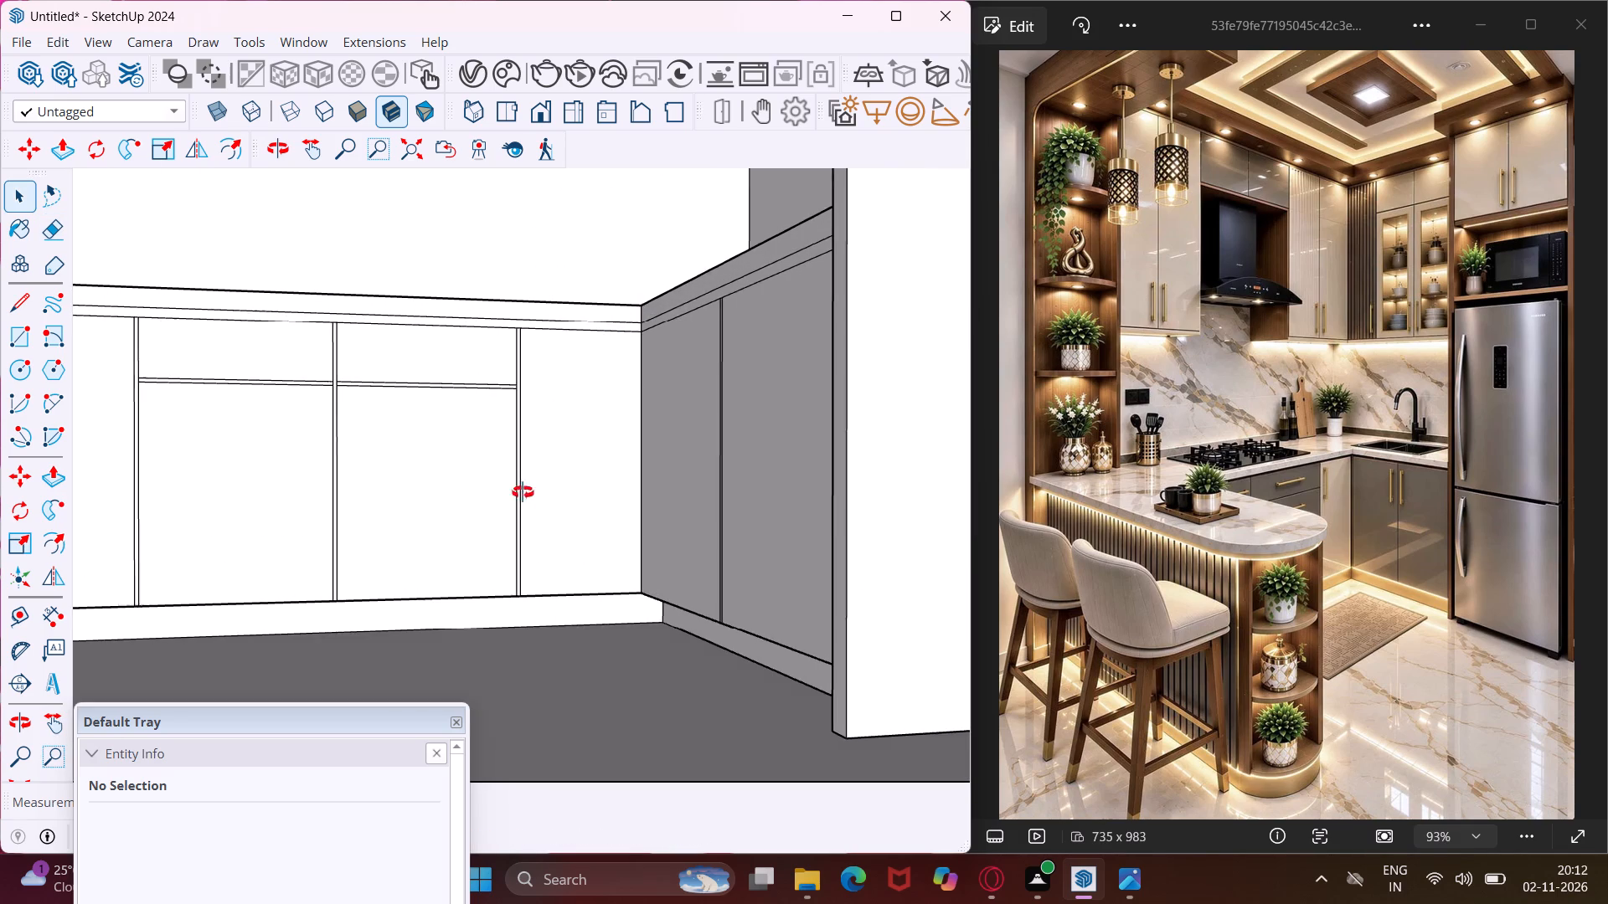
# Offset the outline of the back base cabinet's underside face inward, up to the endpoint at its corner above the toe kick.
pyautogui.moveTo(523, 492); pyautogui.dragTo(611, 444, button='middle')
pyautogui.scroll(6, 410, 597)
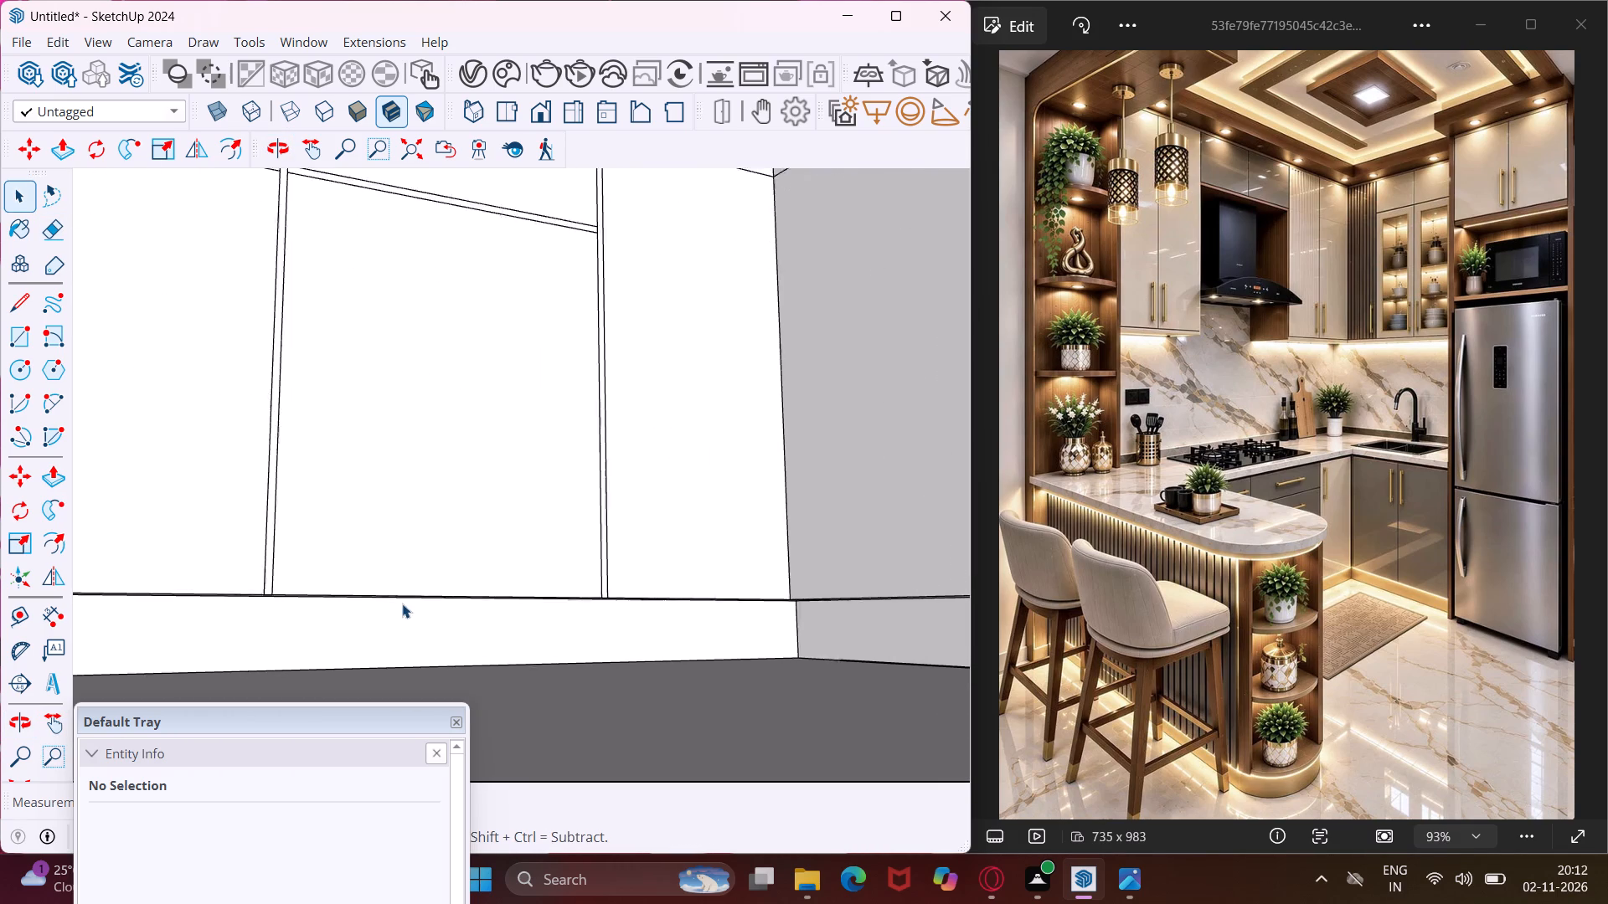
pyautogui.scroll(7, 402, 604)
pyautogui.moveTo(375, 645); pyautogui.dragTo(455, 579, button='middle')
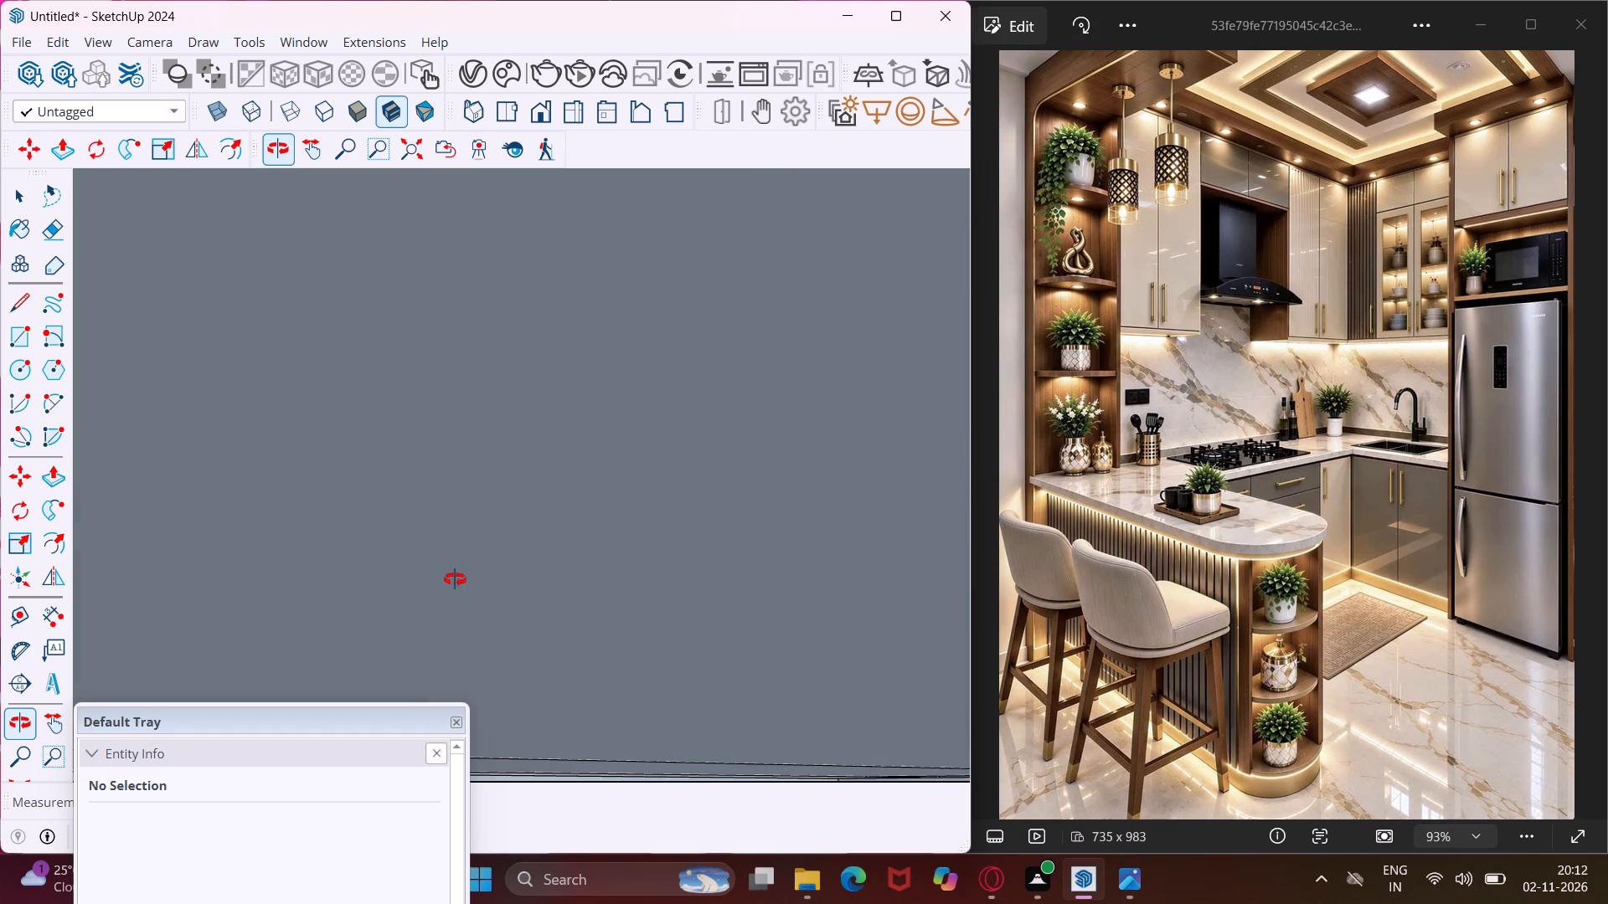
pyautogui.moveTo(455, 579); pyautogui.dragTo(389, 634, button='middle')
pyautogui.scroll(-11, 409, 580)
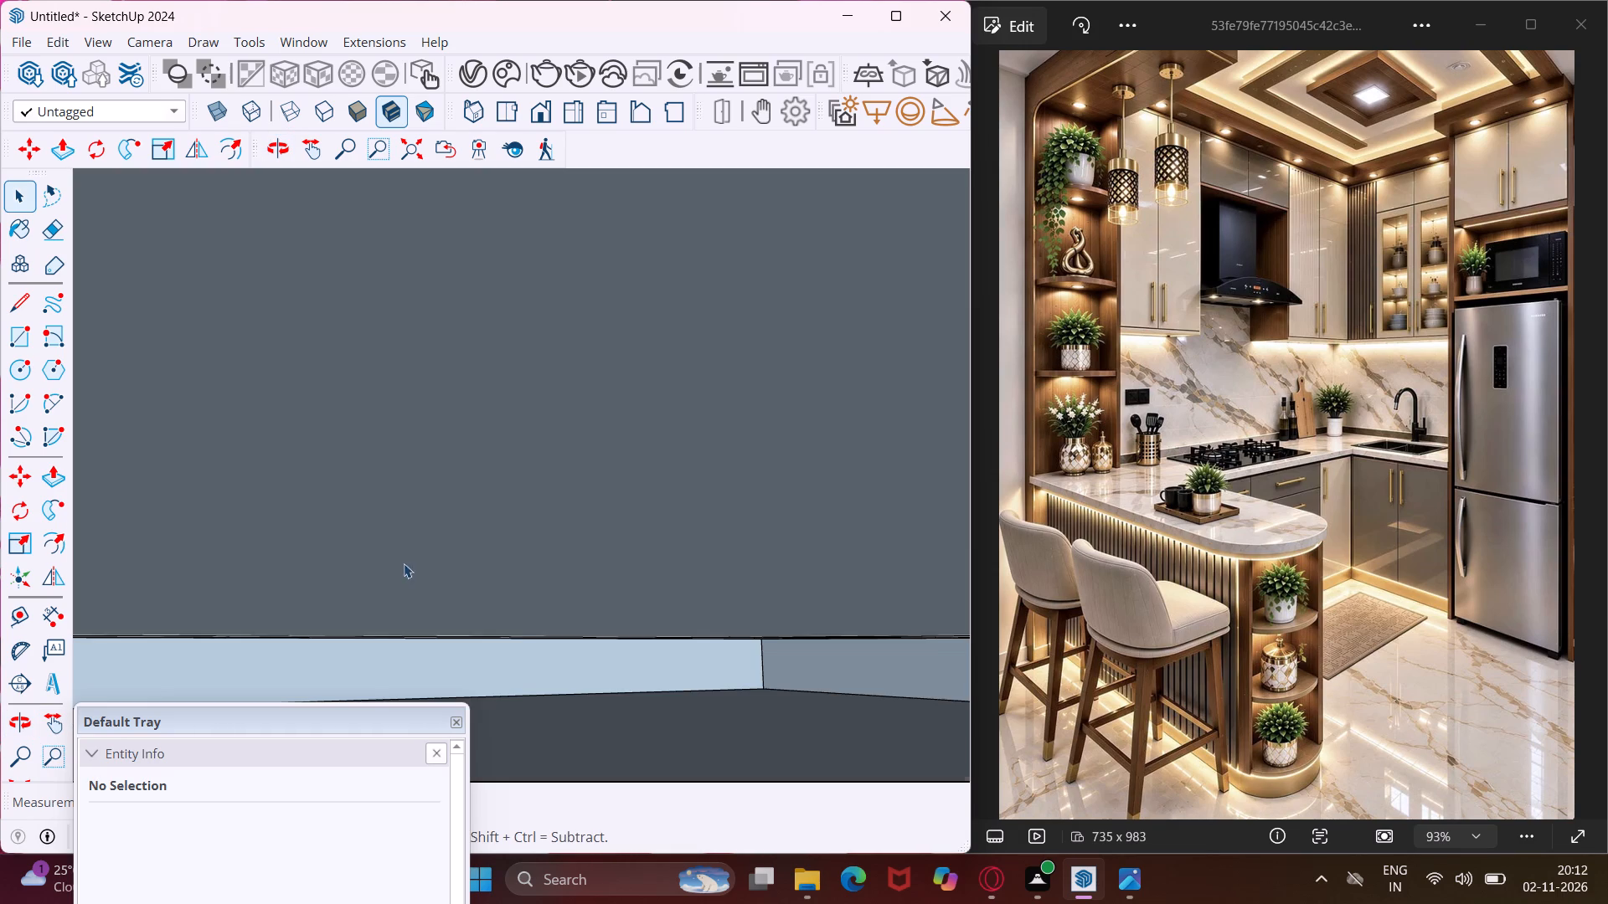
pyautogui.scroll(-1, 404, 563)
pyautogui.moveTo(383, 552); pyautogui.dragTo(288, 717, button='middle')
pyautogui.scroll(-6, 343, 550)
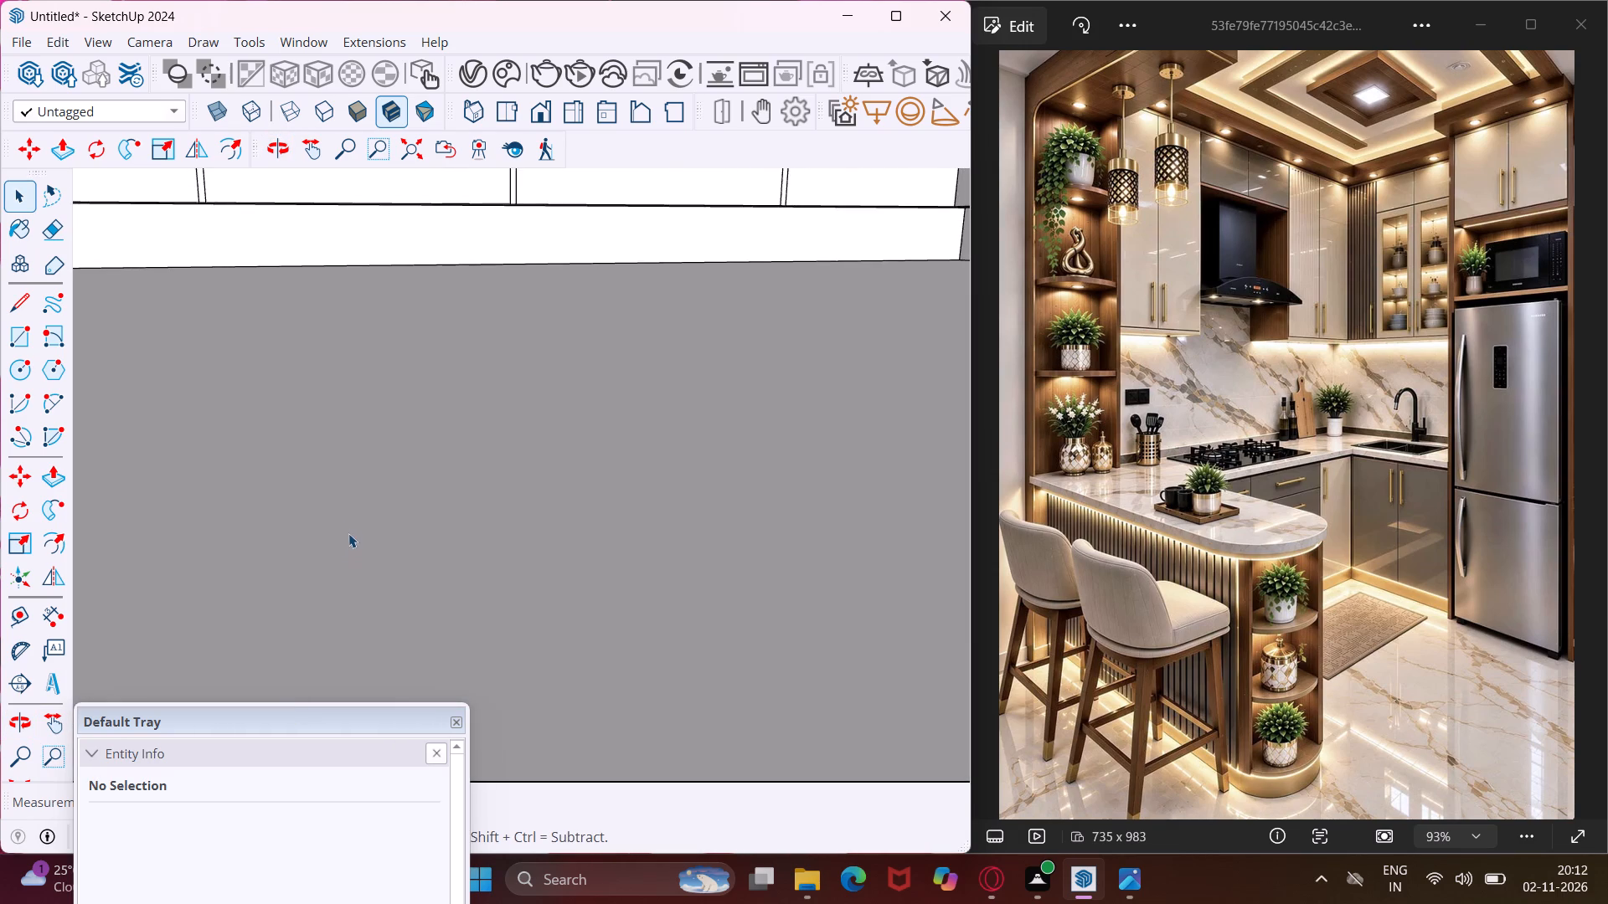
pyautogui.scroll(-19, 347, 526)
pyautogui.scroll(4, 134, 322)
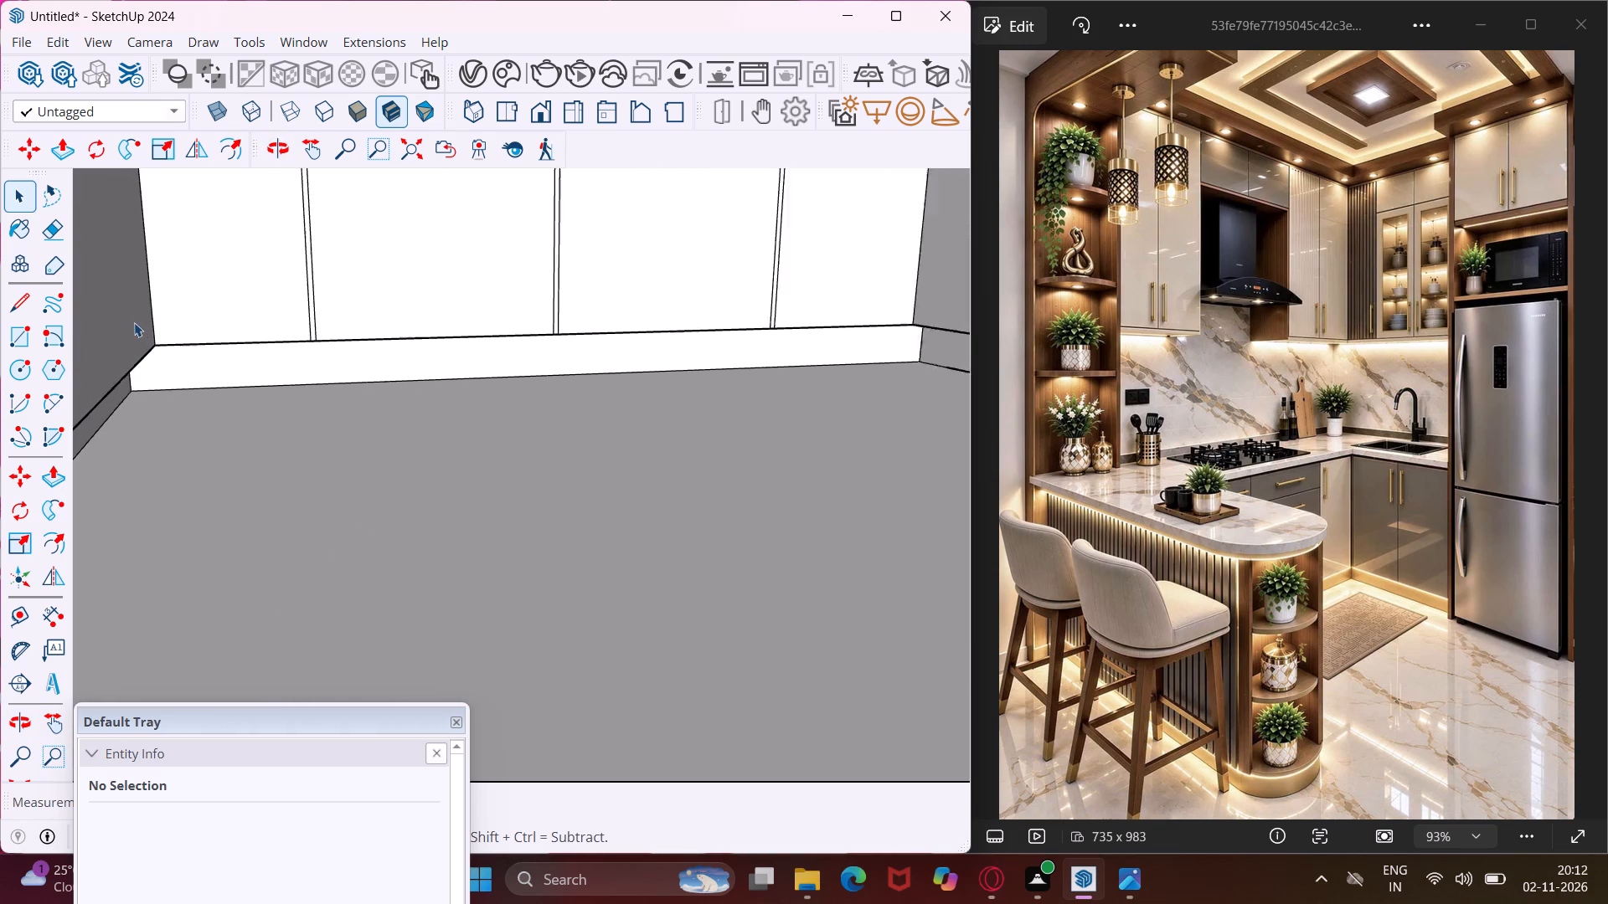
pyautogui.scroll(19, 134, 322)
pyautogui.moveTo(179, 472); pyautogui.dragTo(205, 426, button='middle')
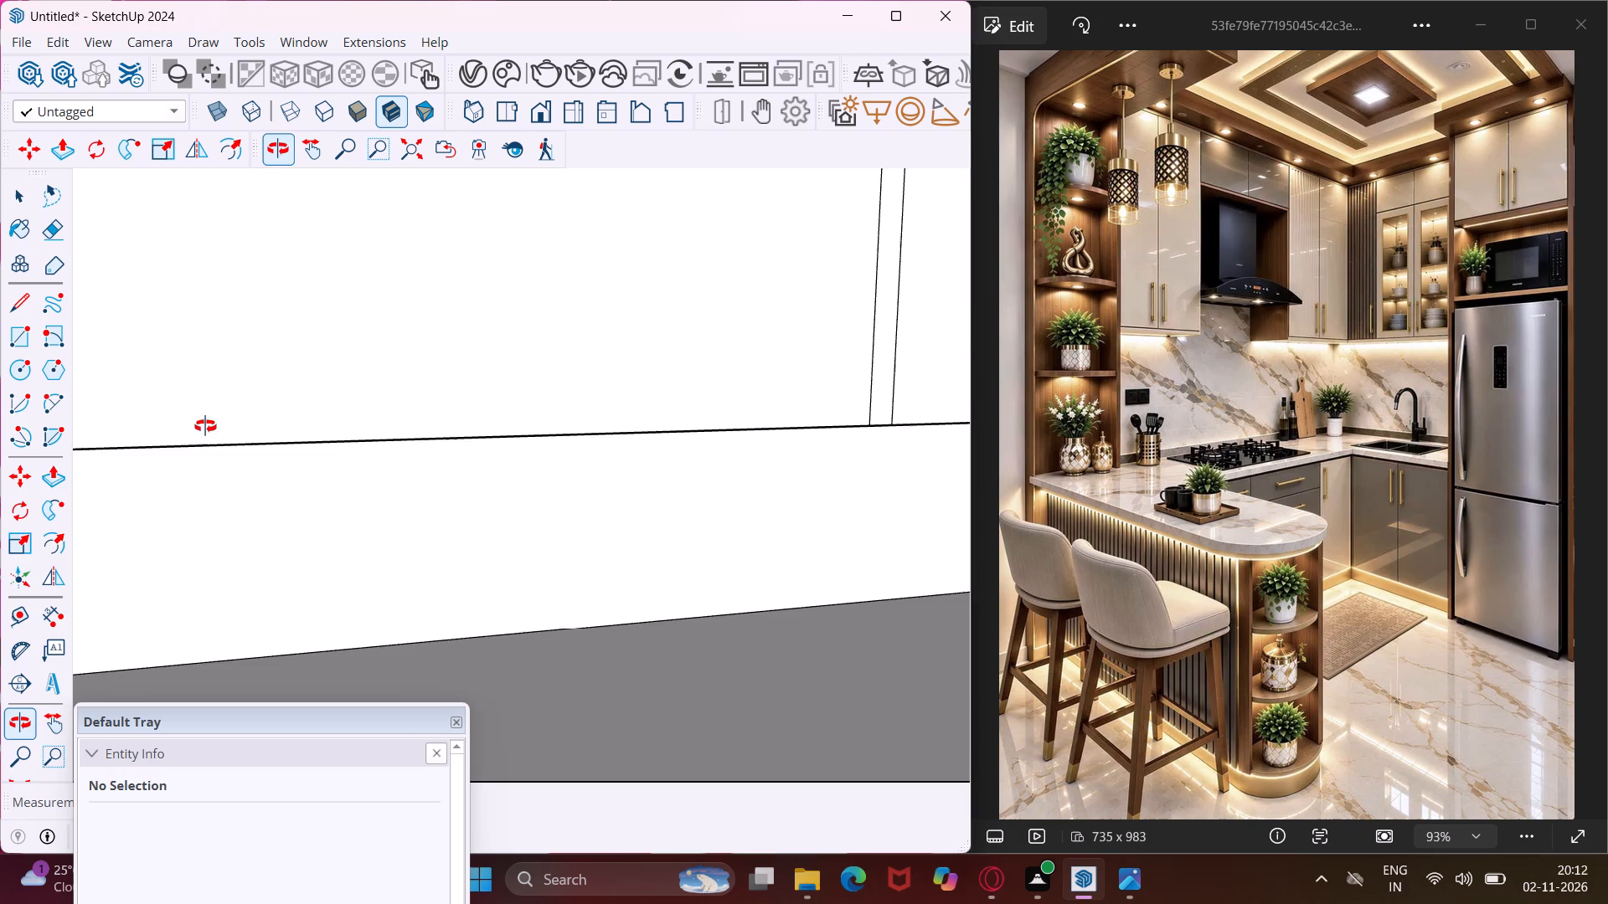
pyautogui.moveTo(205, 426); pyautogui.dragTo(286, 386, button='middle')
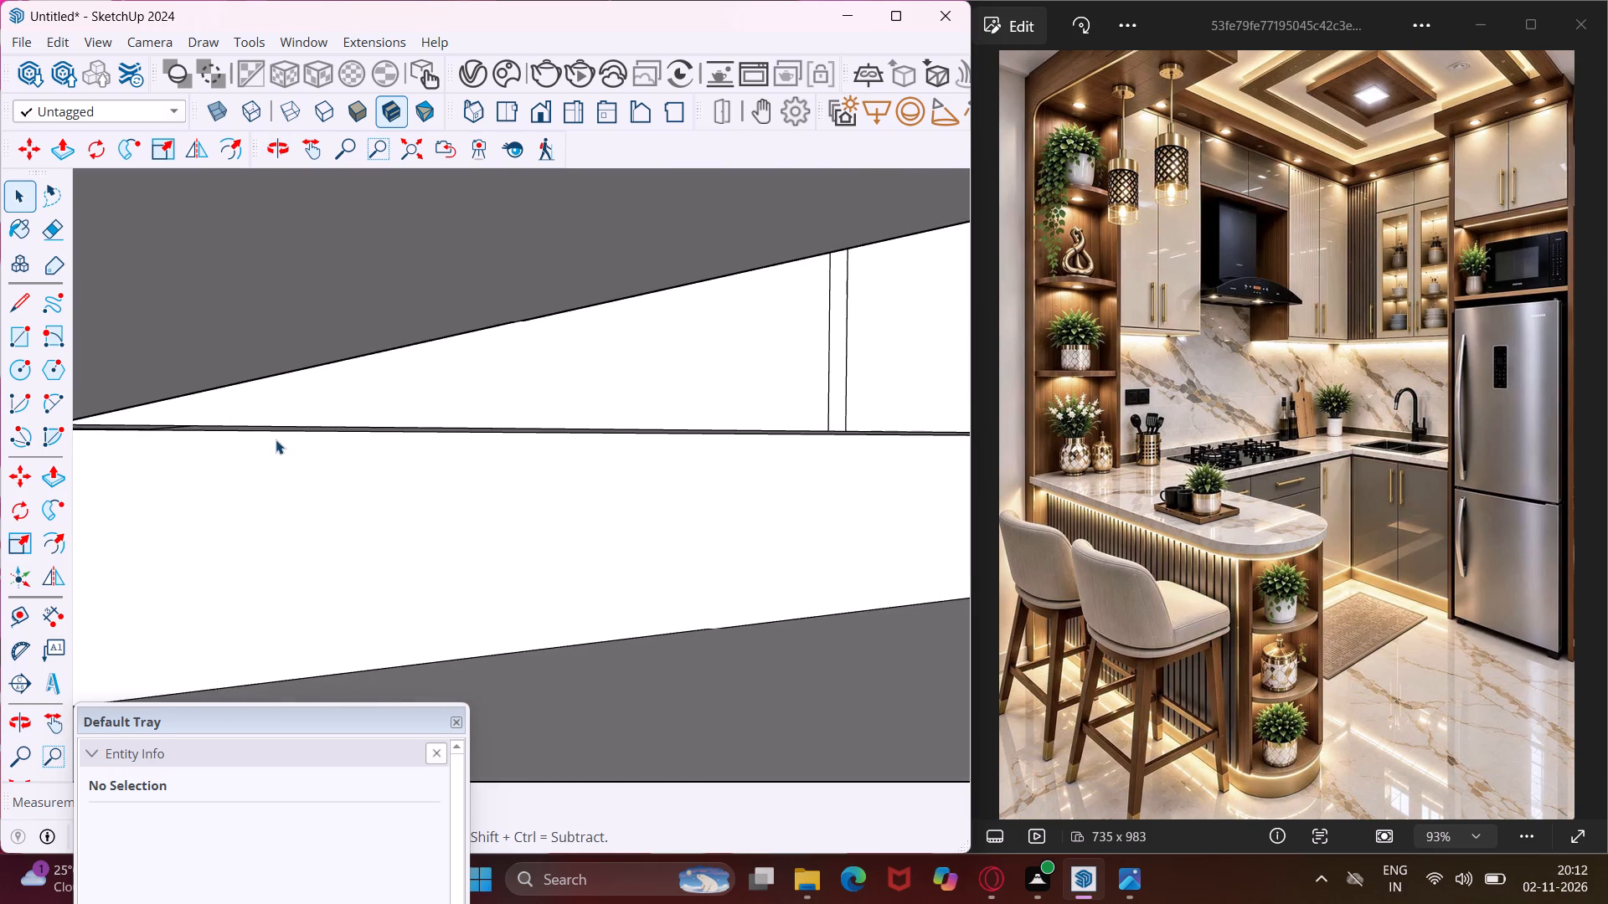
pyautogui.scroll(10, 258, 438)
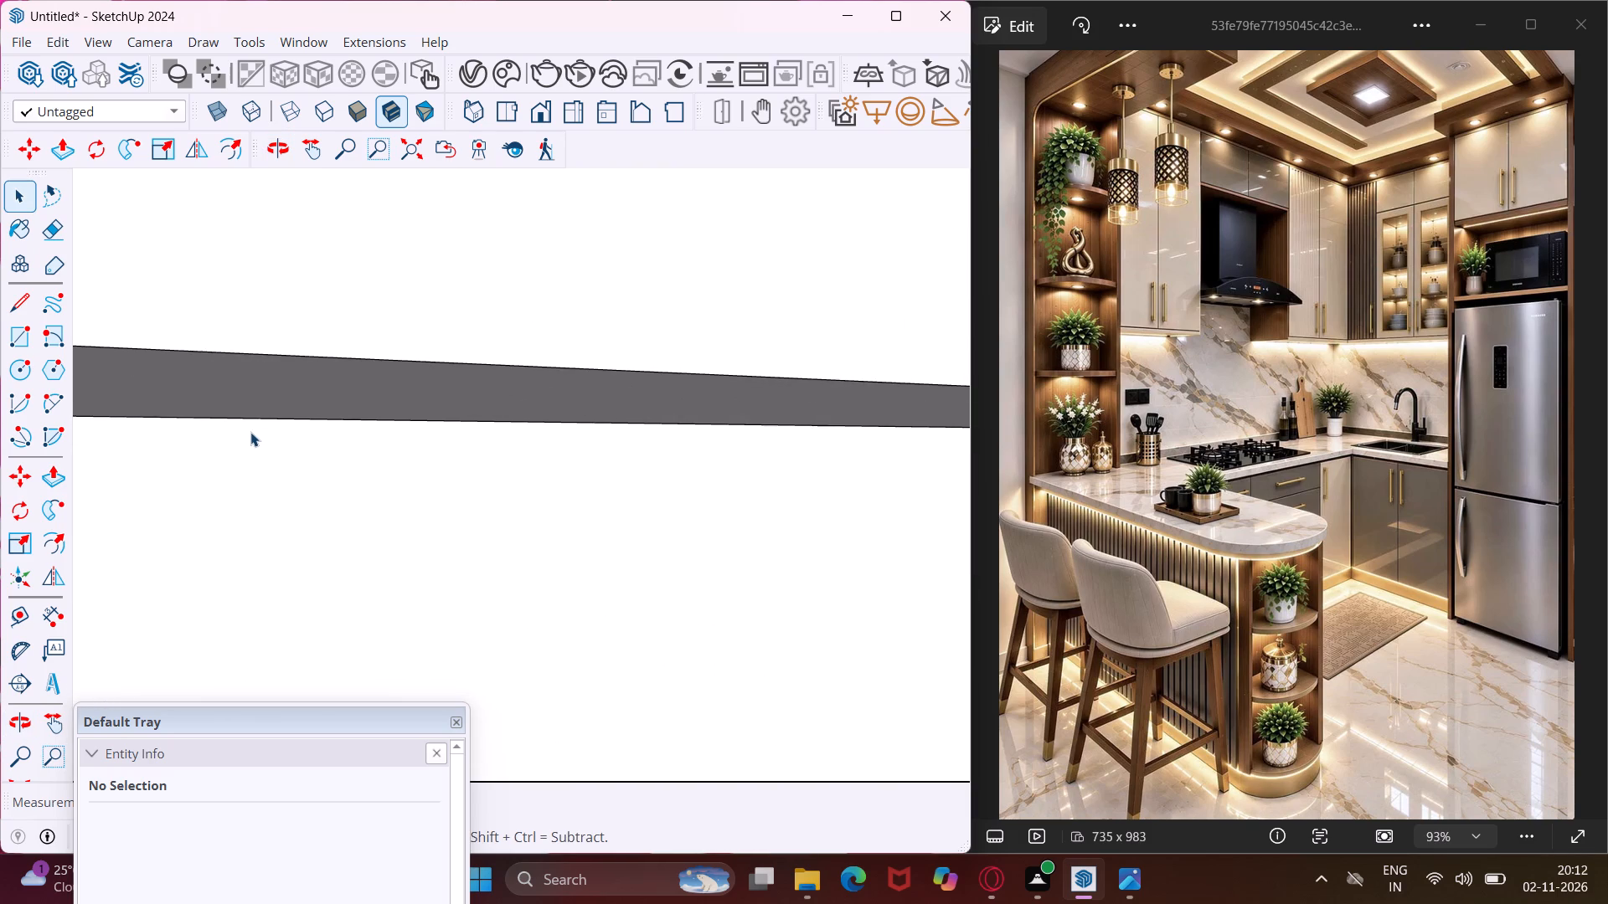
pyautogui.scroll(-6, 250, 432)
pyautogui.click(308, 146)
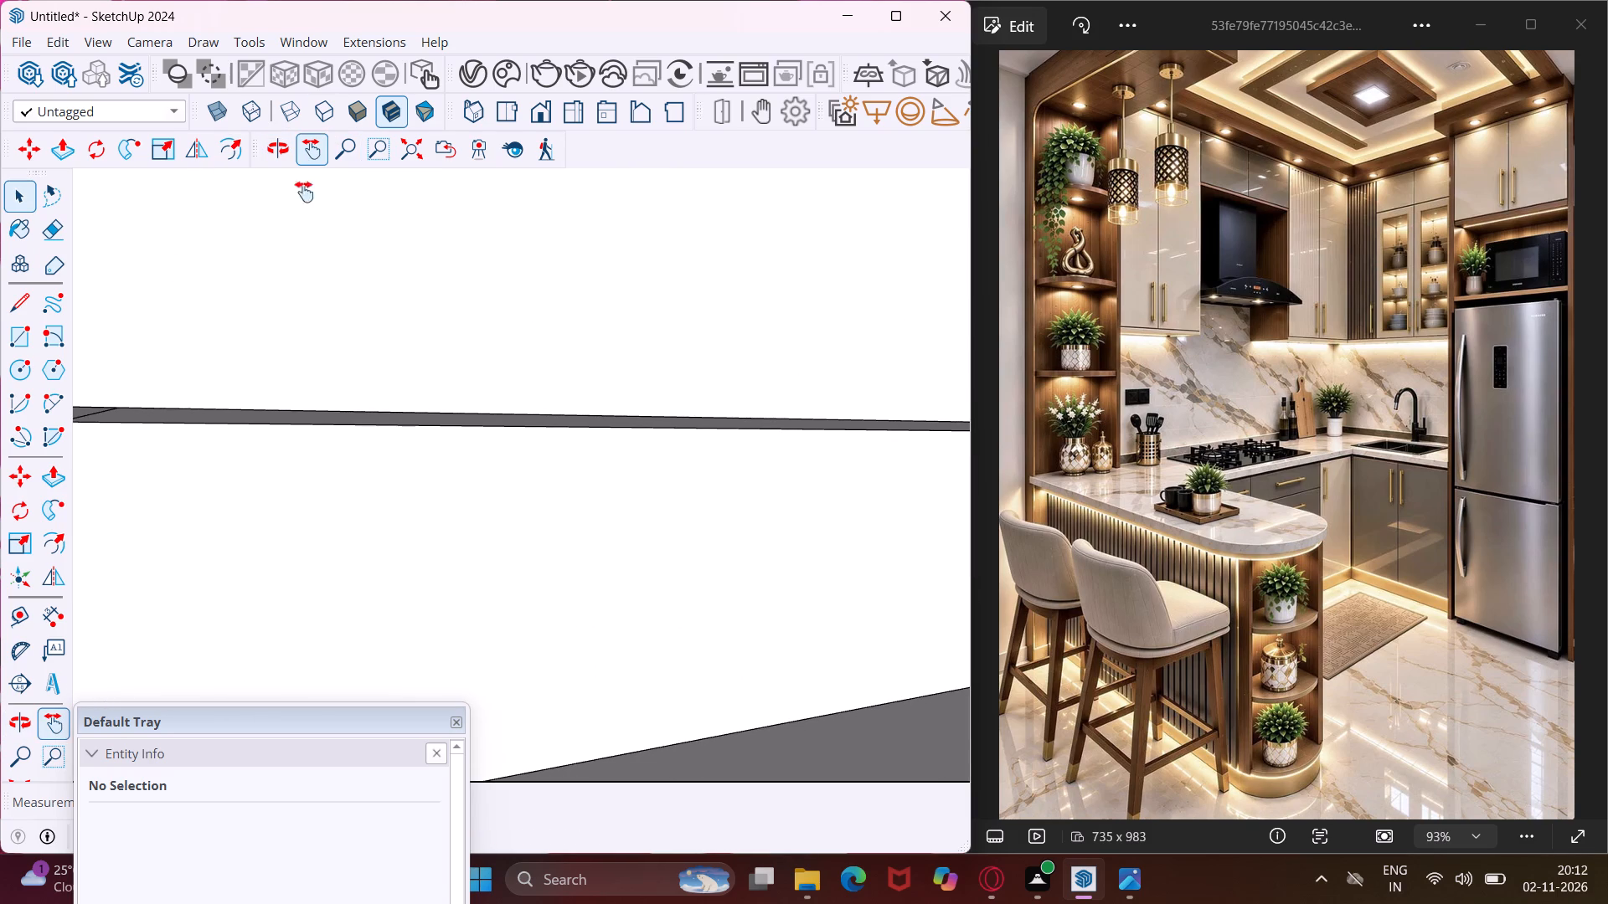
pyautogui.moveTo(229, 394); pyautogui.dragTo(332, 372)
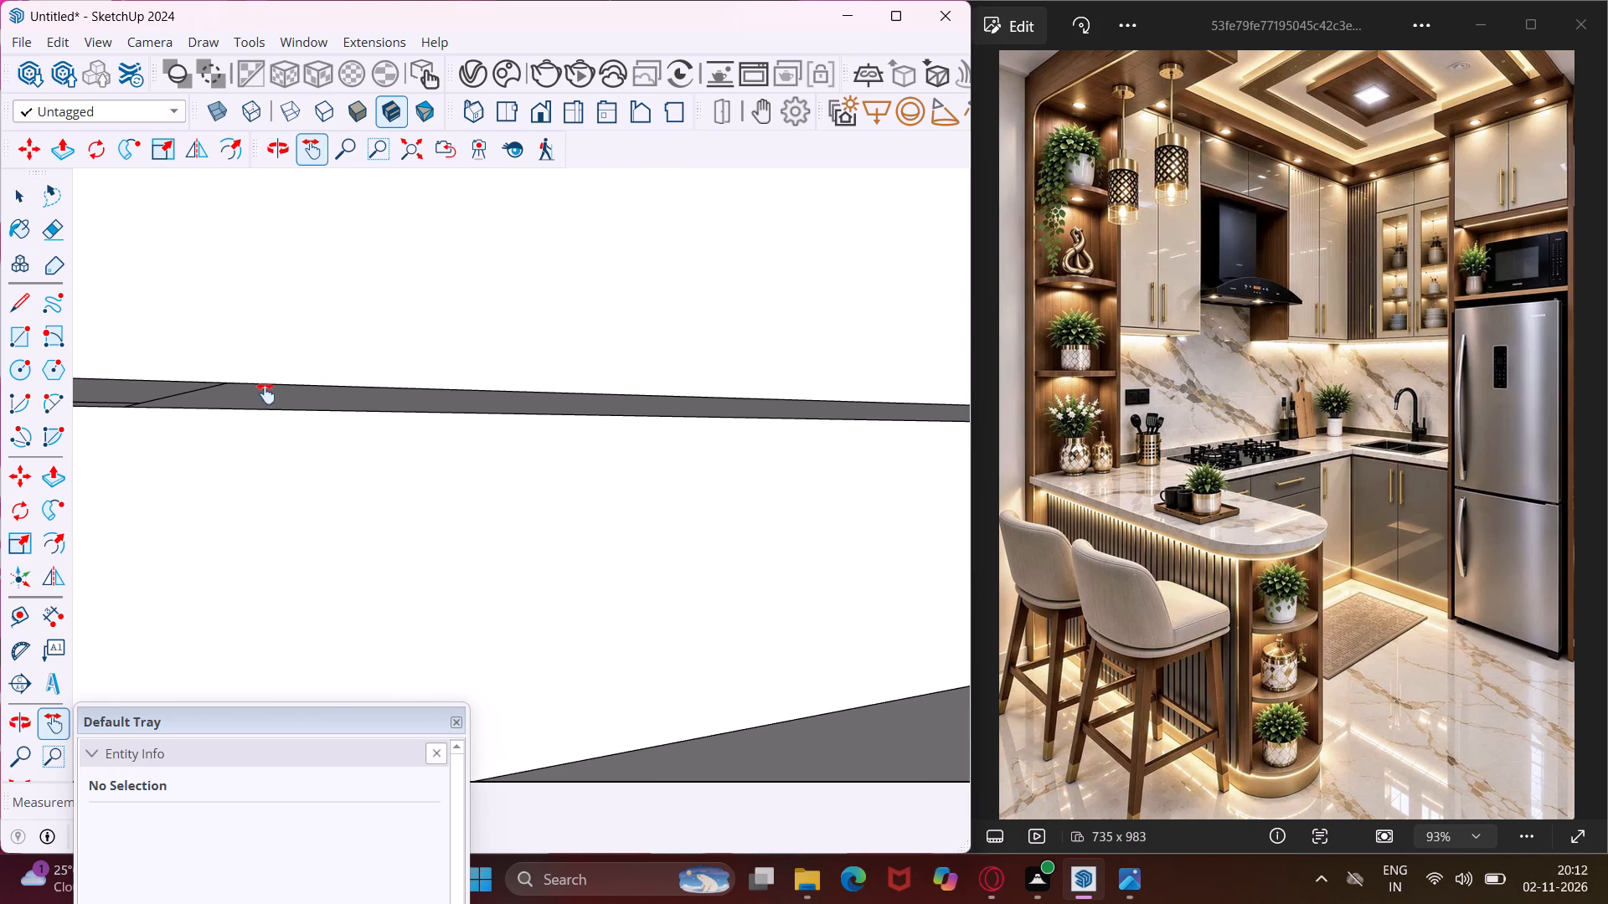
pyautogui.scroll(5, 233, 410)
pyautogui.scroll(-4, 147, 398)
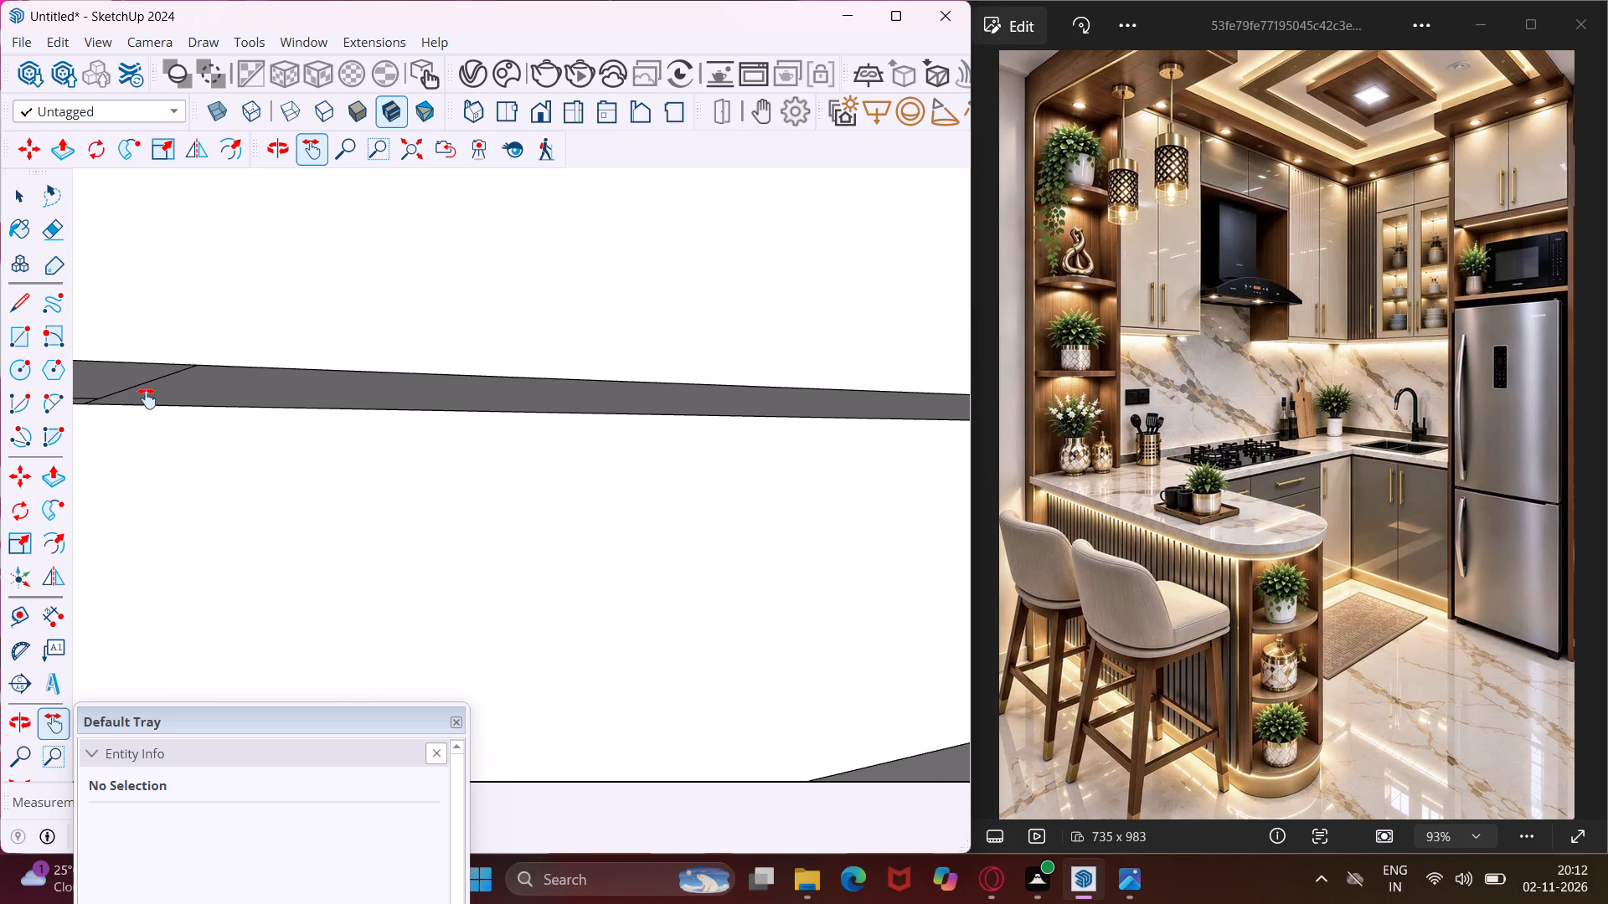
pyautogui.moveTo(146, 398); pyautogui.dragTo(119, 393, button='middle')
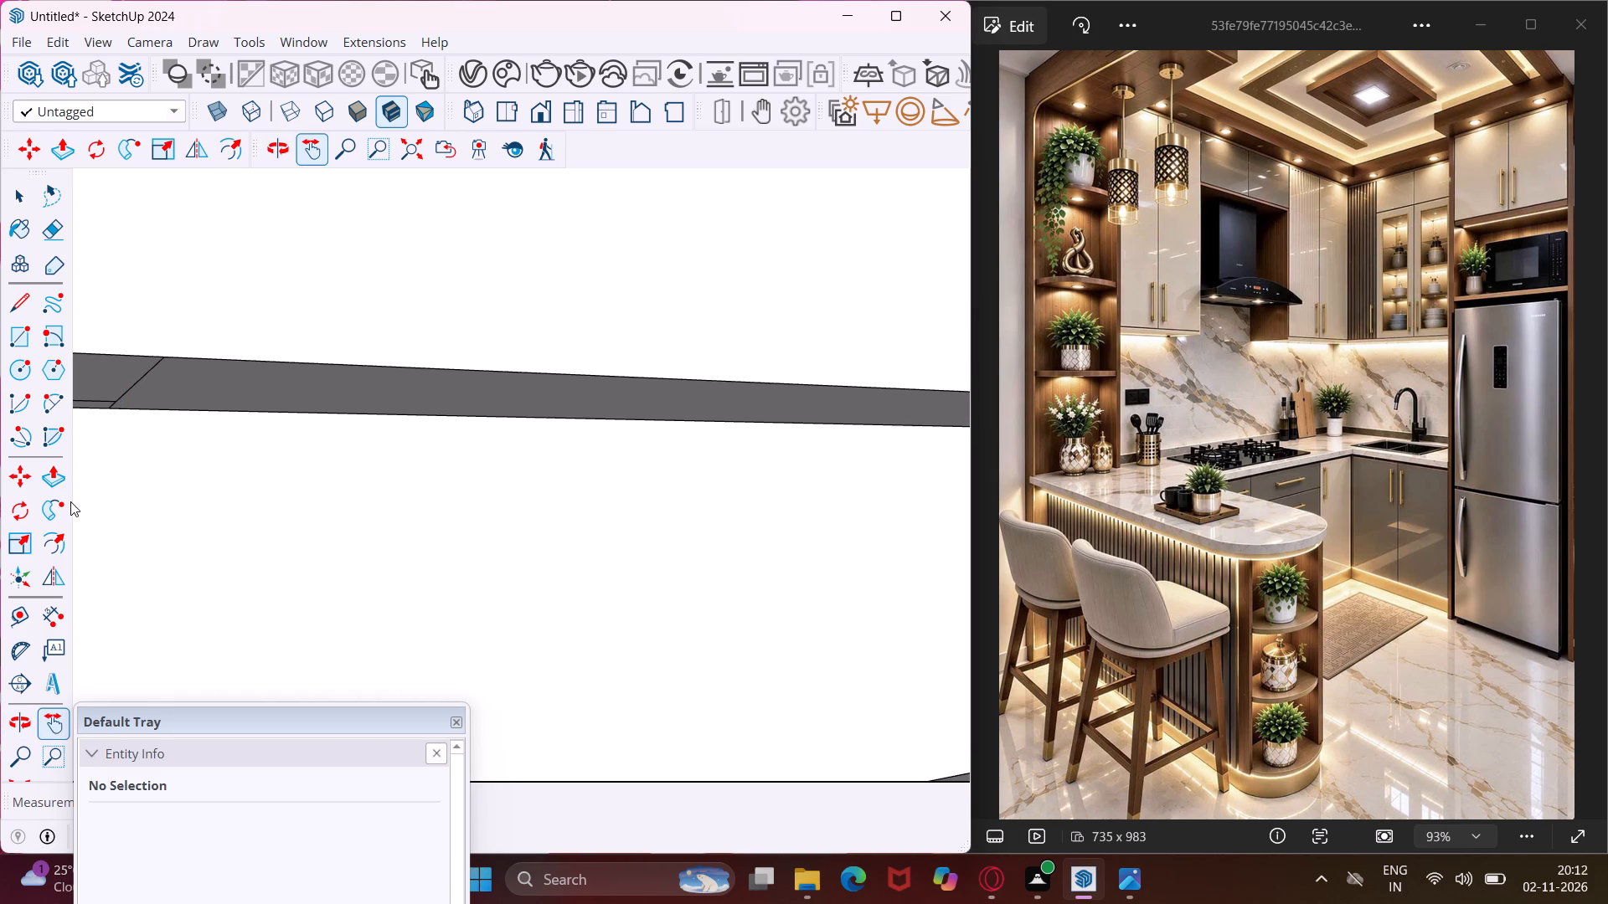
pyautogui.press('Escape')
pyautogui.press('space')
pyautogui.click(166, 387)
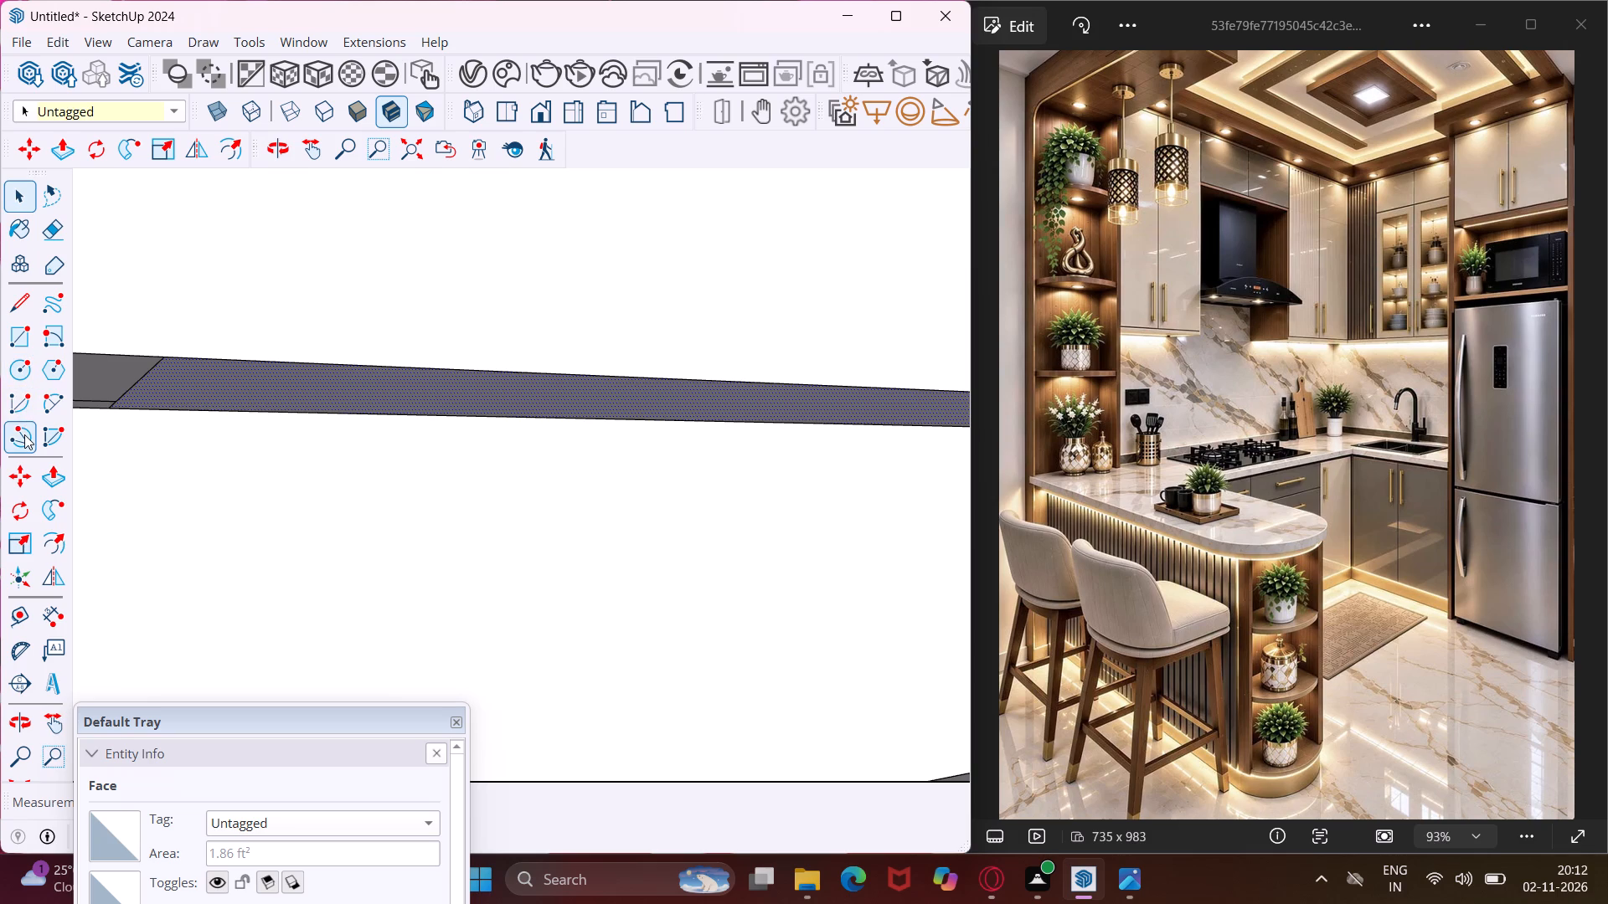
pyautogui.click(39, 537)
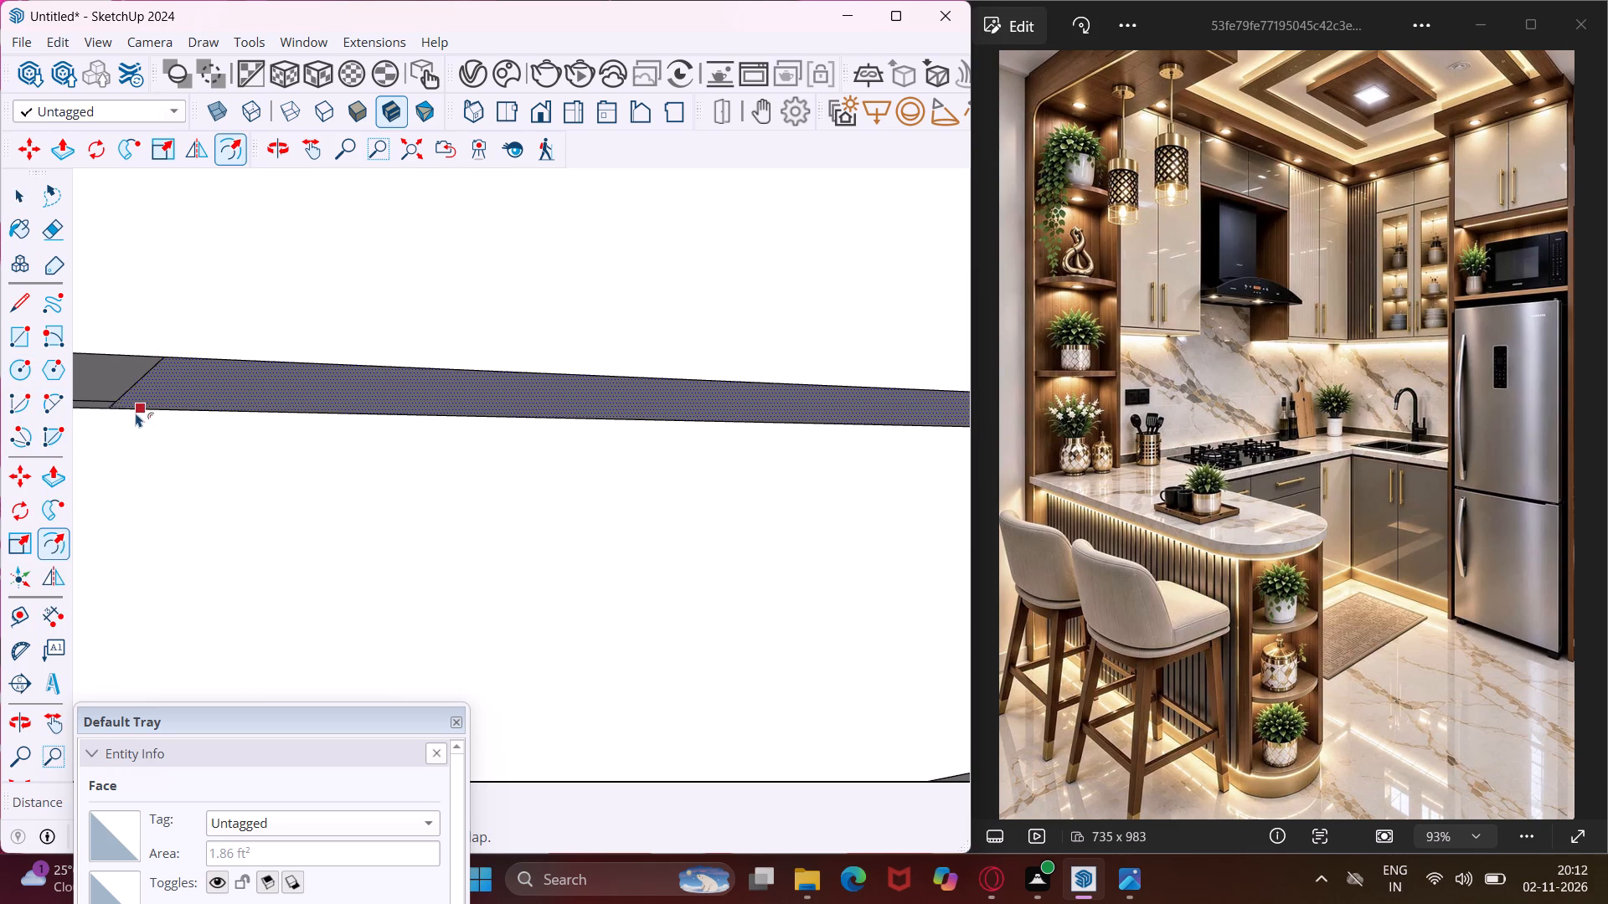
pyautogui.scroll(5, 134, 413)
pyautogui.click(140, 407)
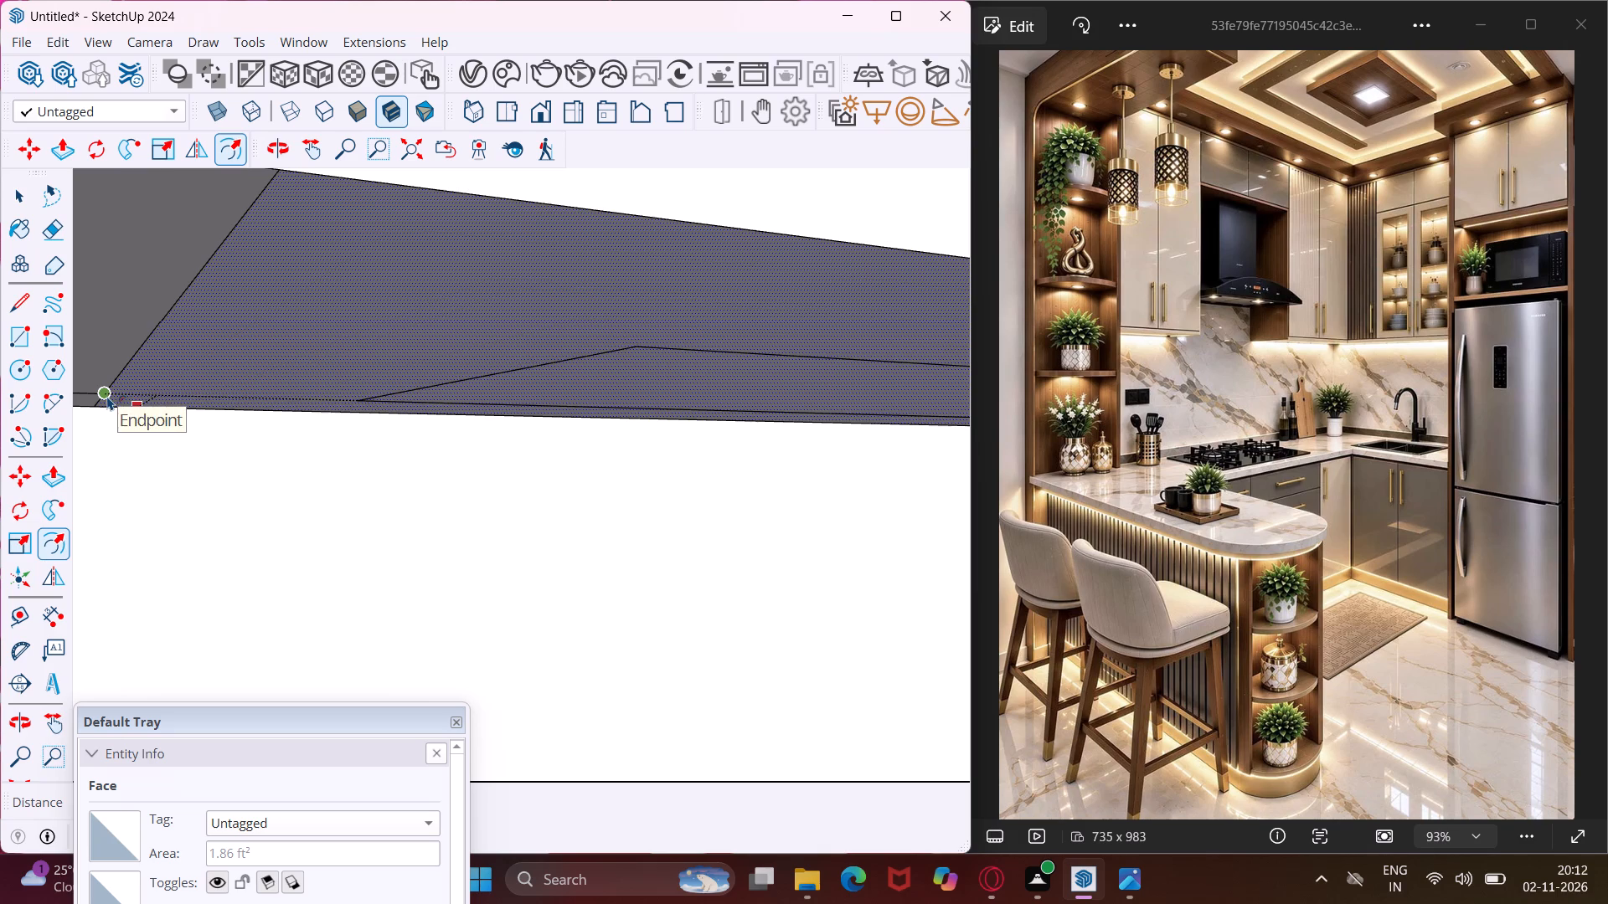
pyautogui.click(107, 396)
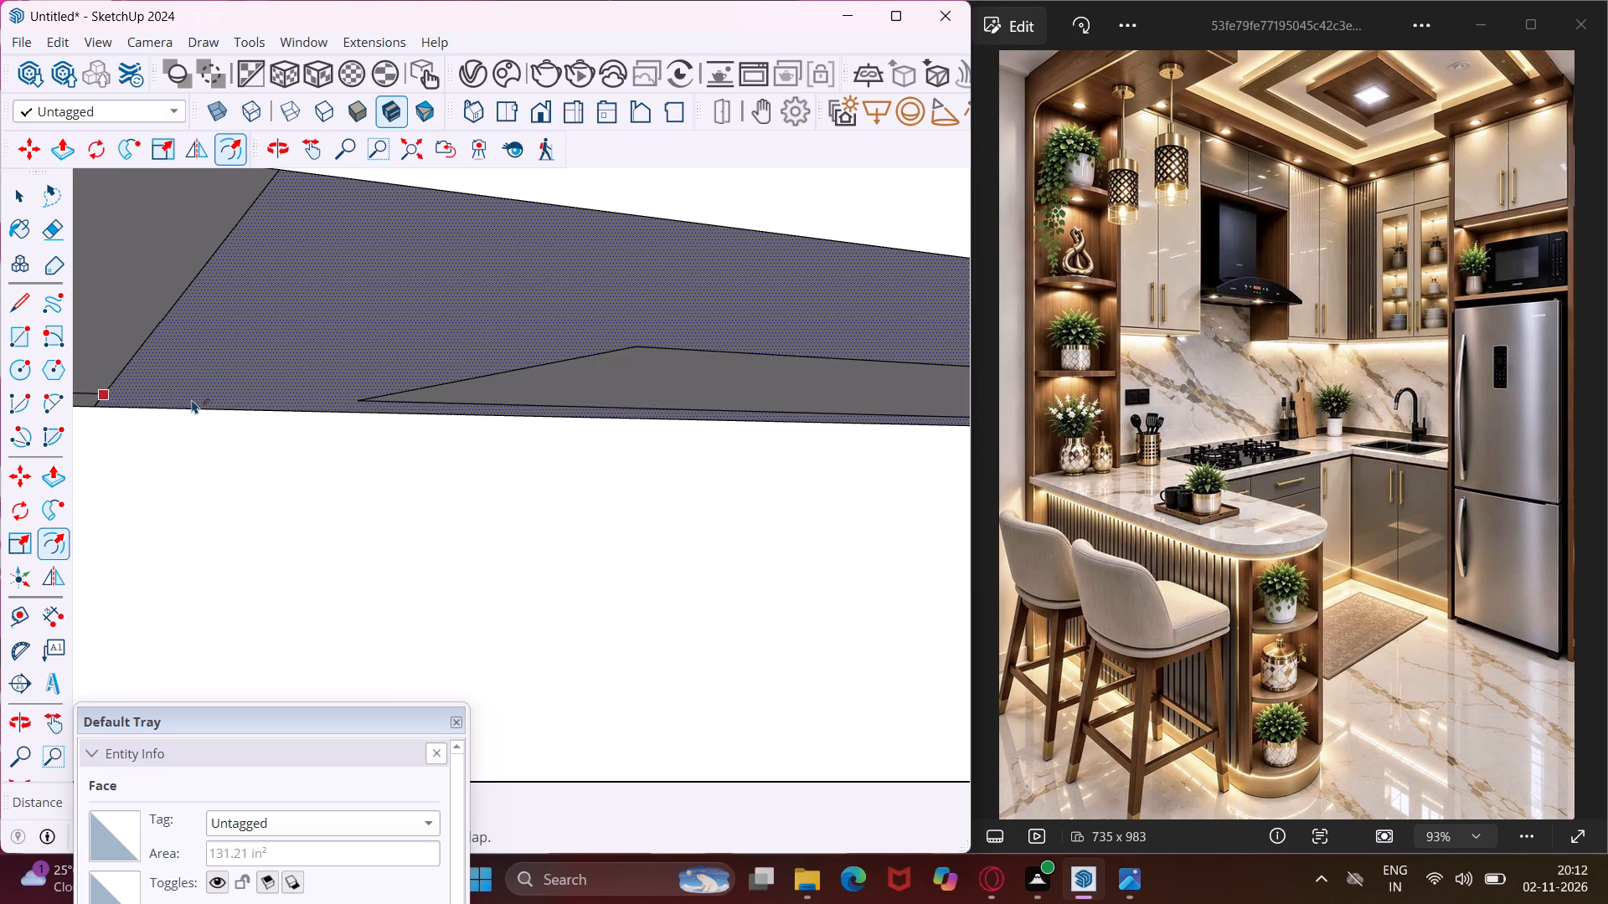
pyautogui.moveTo(192, 399); pyautogui.dragTo(147, 362, button='middle')
pyautogui.press('Escape')
pyautogui.press('space')
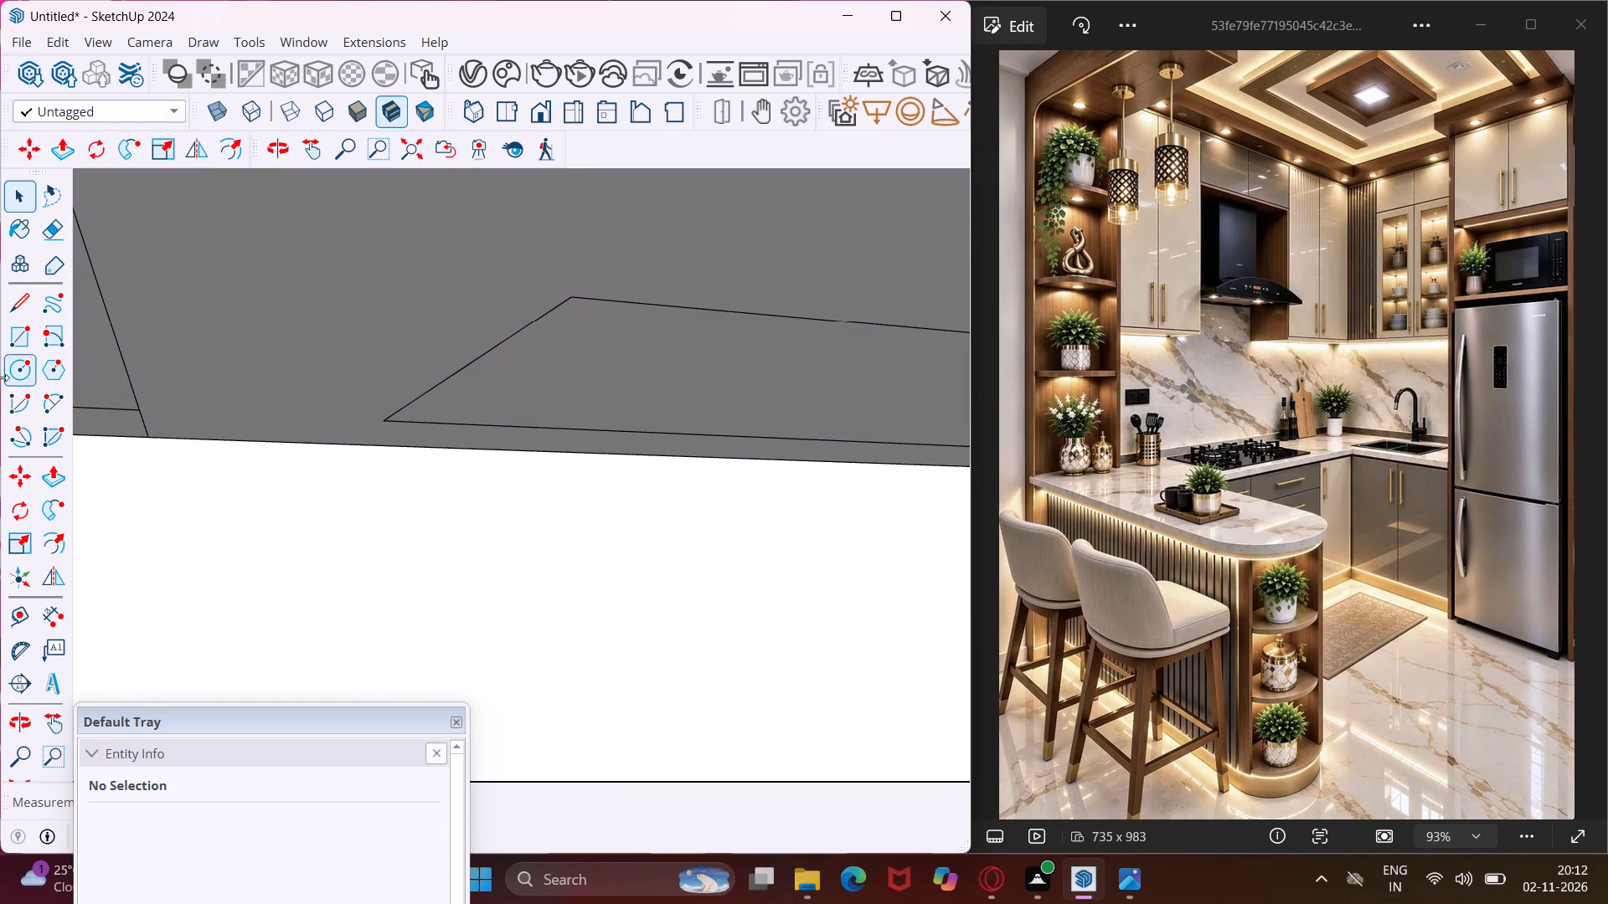
# Draw a line from the offset outline's corner to the adjoining endpoint on the diagonal corner edge, along the green axis.
pyautogui.click(32, 302)
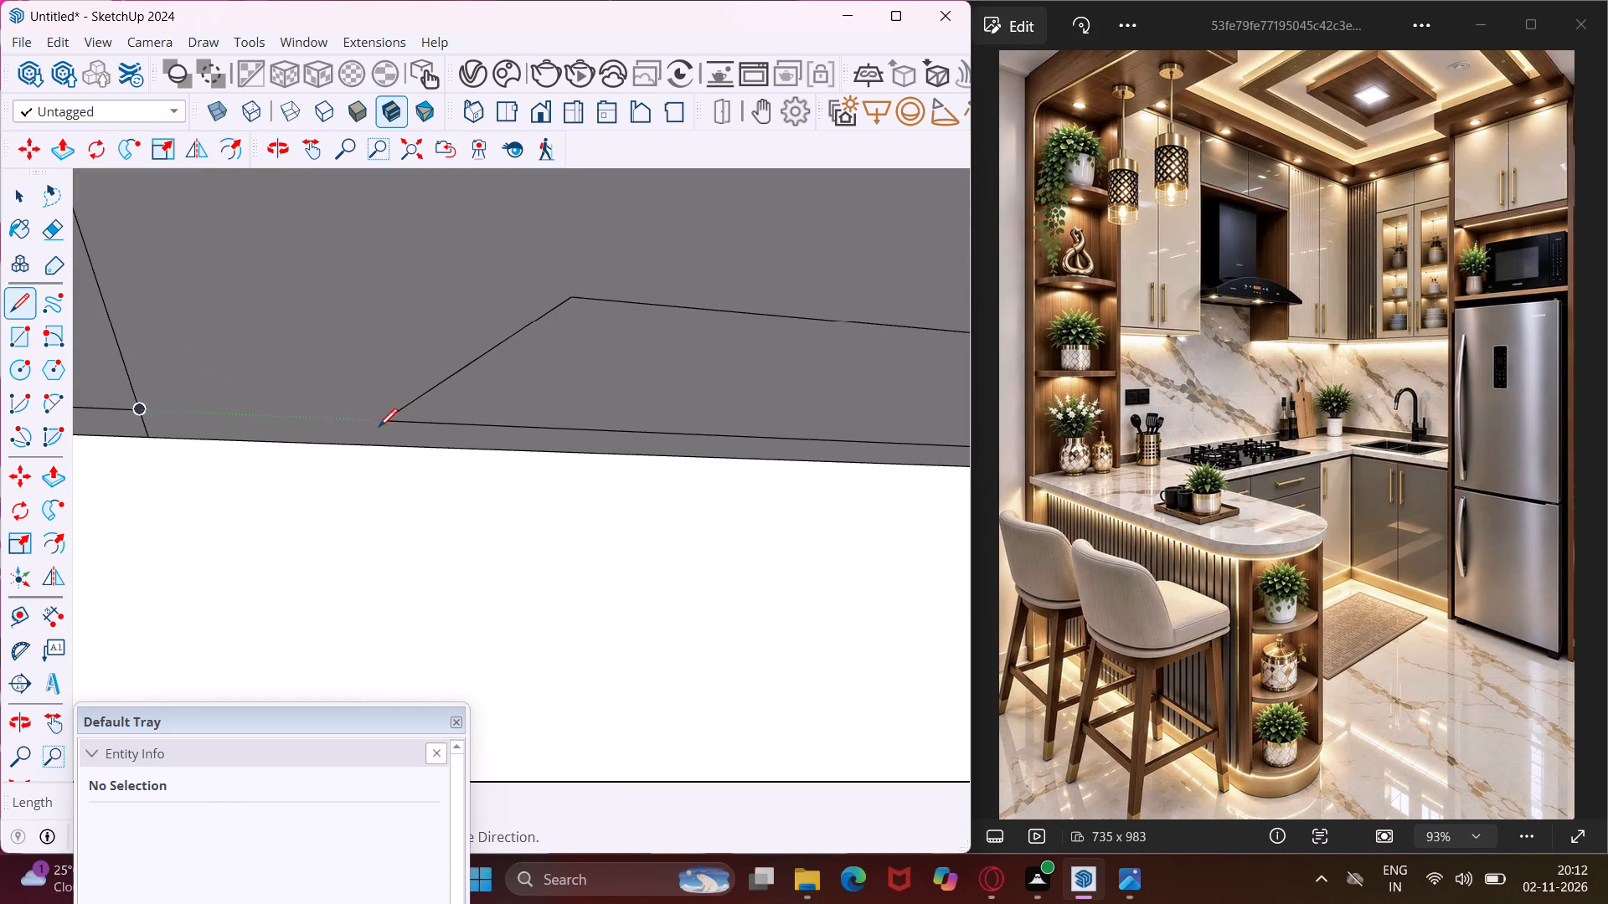
pyautogui.click(384, 423)
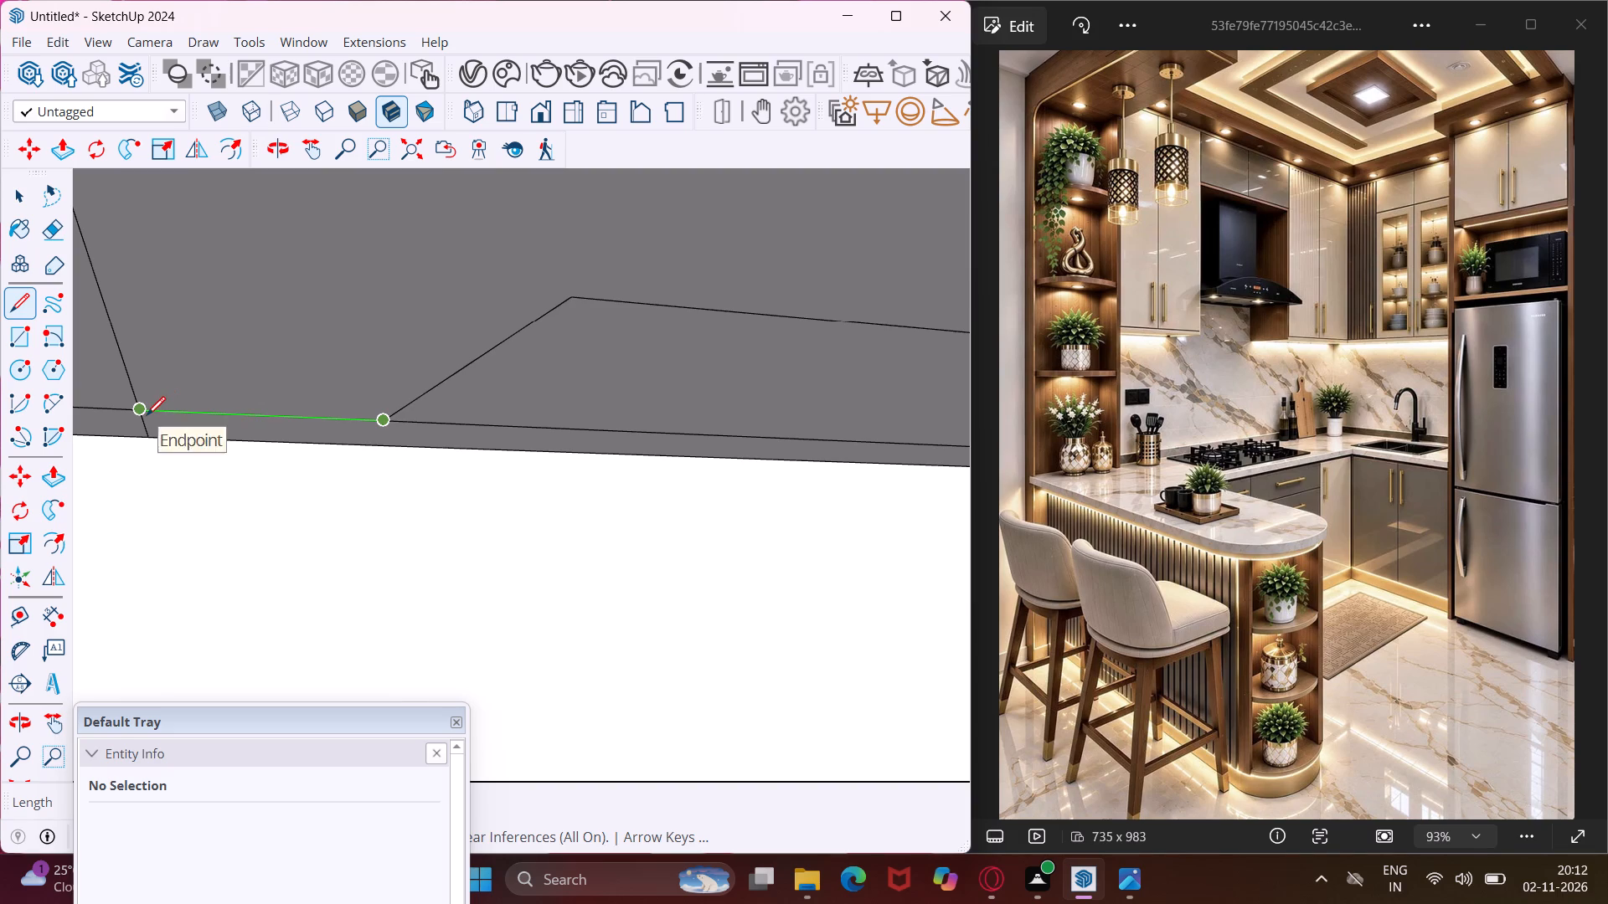
pyautogui.click(147, 415)
pyautogui.press('Escape')
pyautogui.press('space')
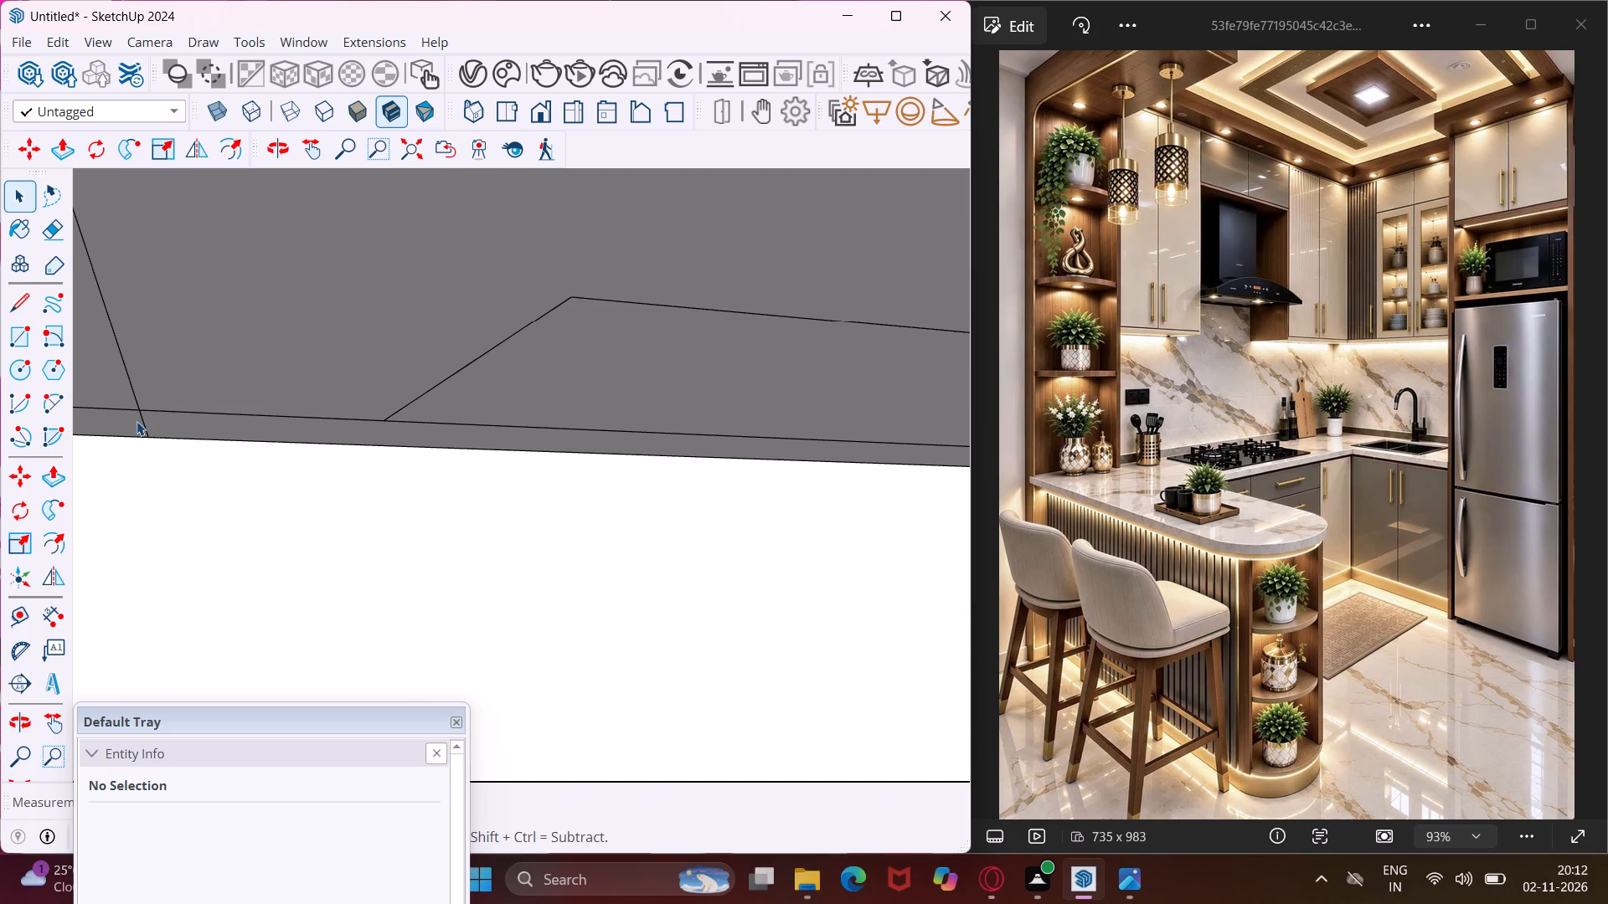
# Erase the diagonal corner edge segments plus the offset outline's short end and front long edge on the cabinet underside.
pyautogui.press('e')
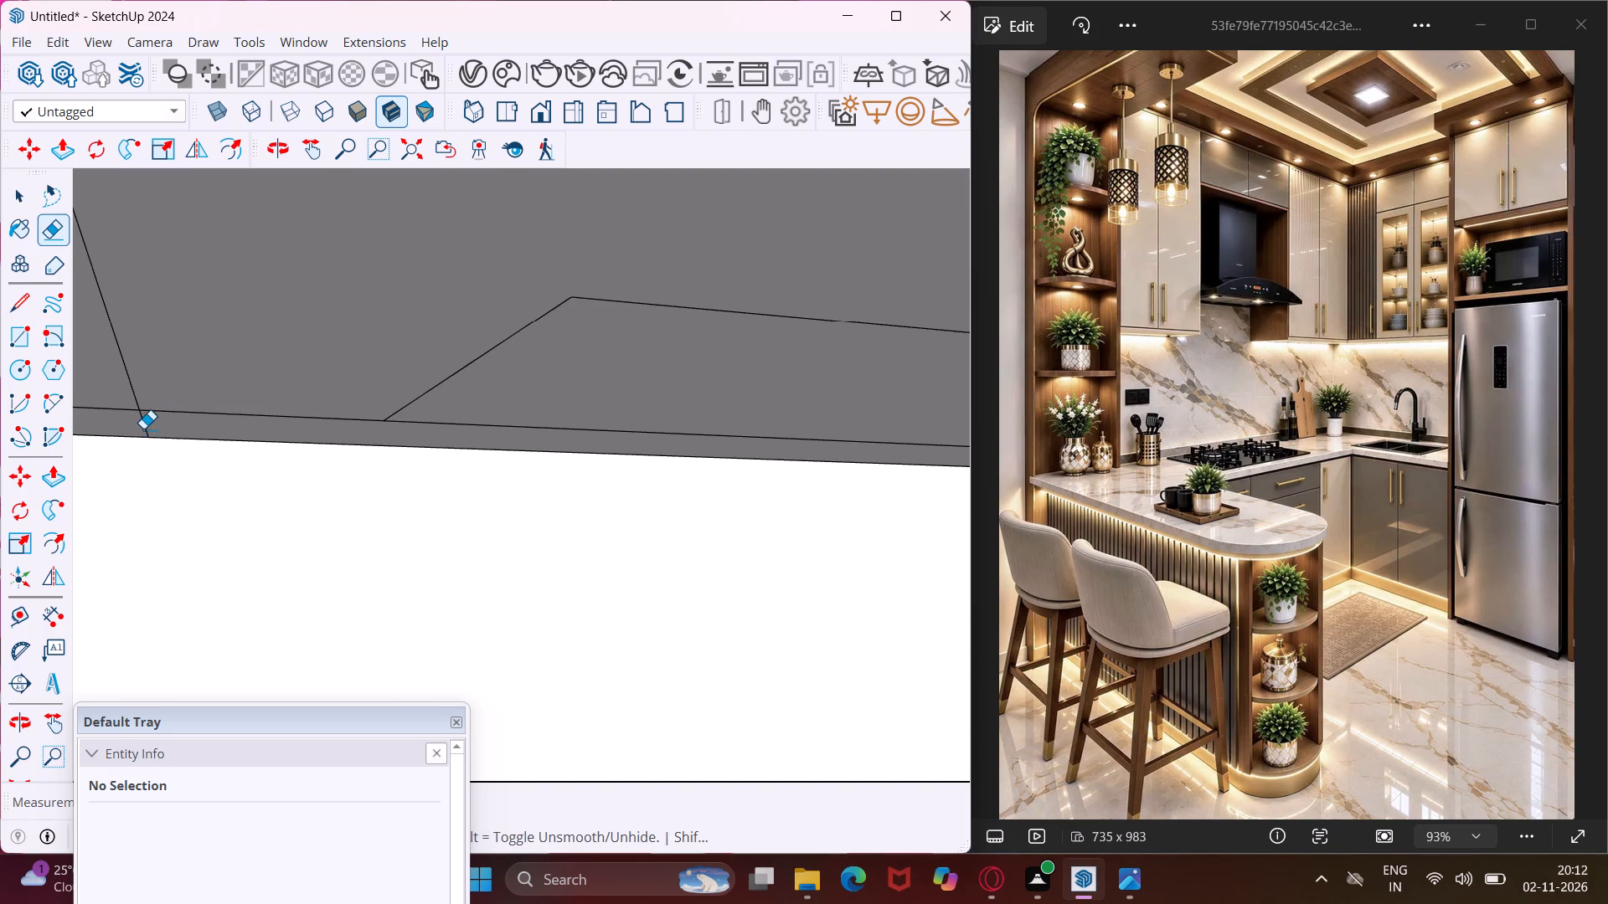
pyautogui.click(143, 427)
pyautogui.click(135, 393)
pyautogui.scroll(-7, 137, 353)
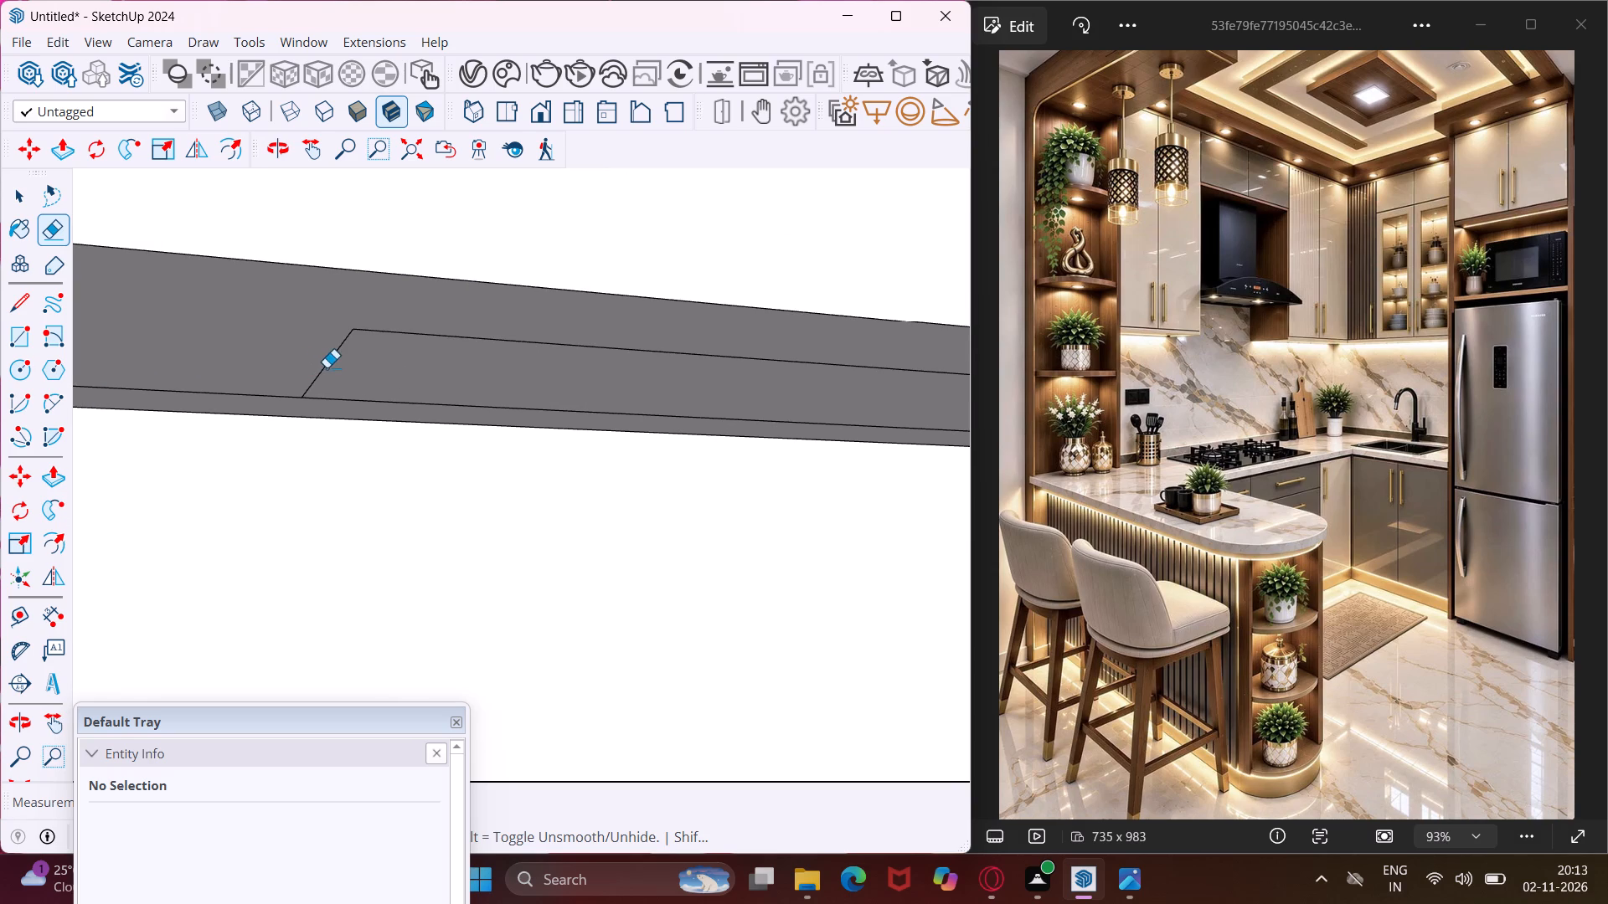
pyautogui.click(327, 367)
pyautogui.click(367, 329)
pyautogui.scroll(-3, 214, 347)
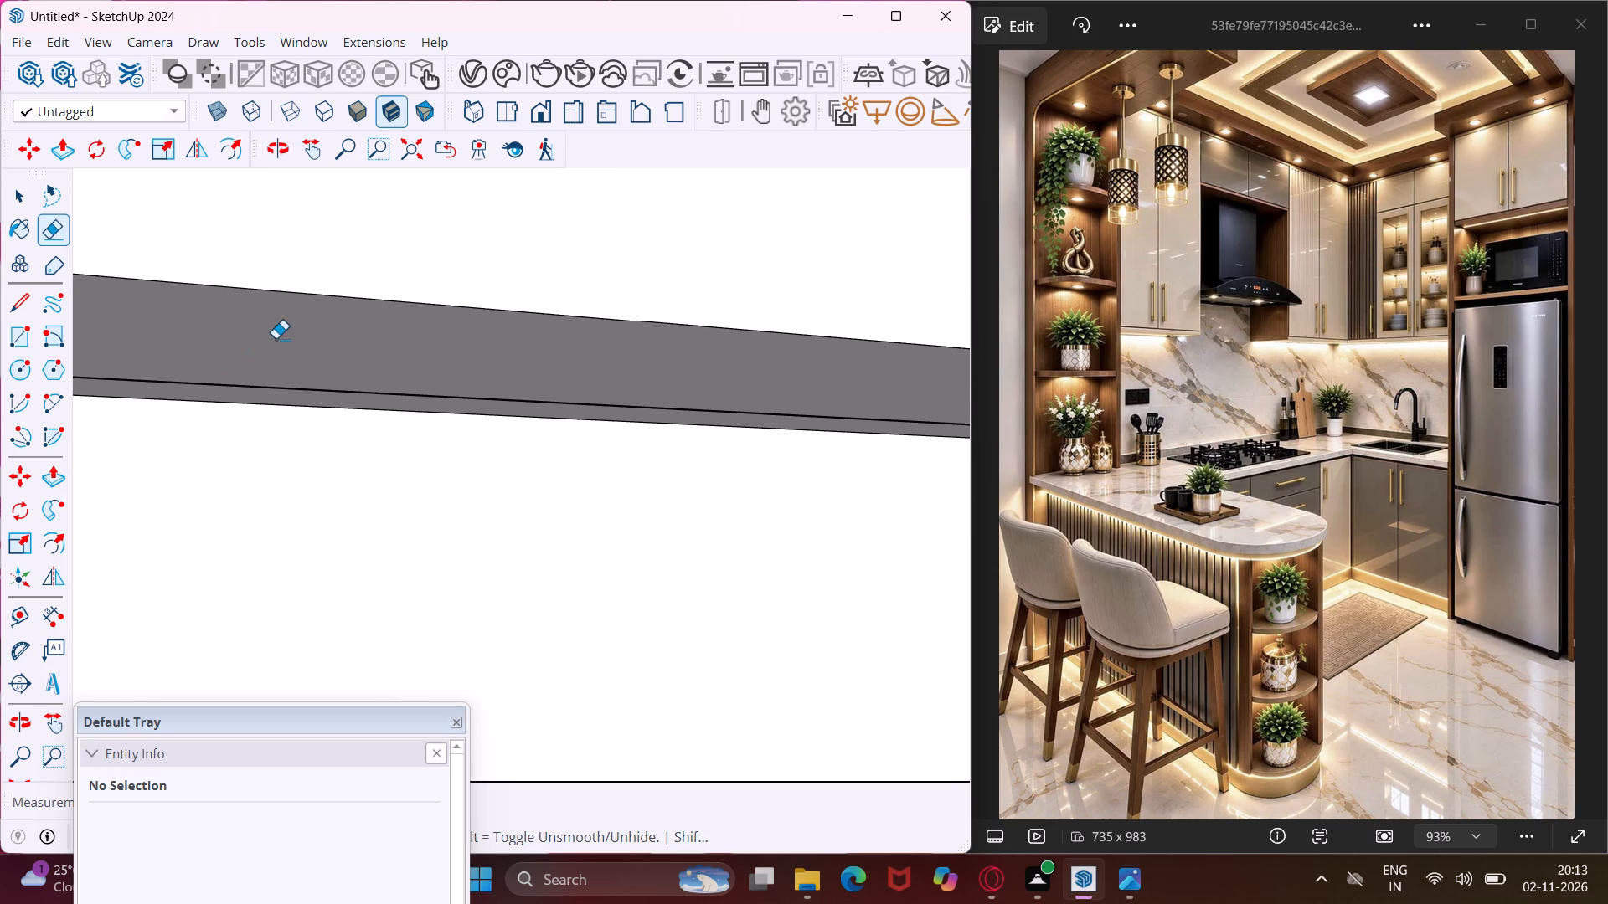
# At the underside's opposite corner, erase the dividing edge between the two cabinet runs and the offset outline's remaining front edge.
pyautogui.moveTo(219, 337); pyautogui.dragTo(93, 367, button='middle')
pyautogui.scroll(-11, 104, 359)
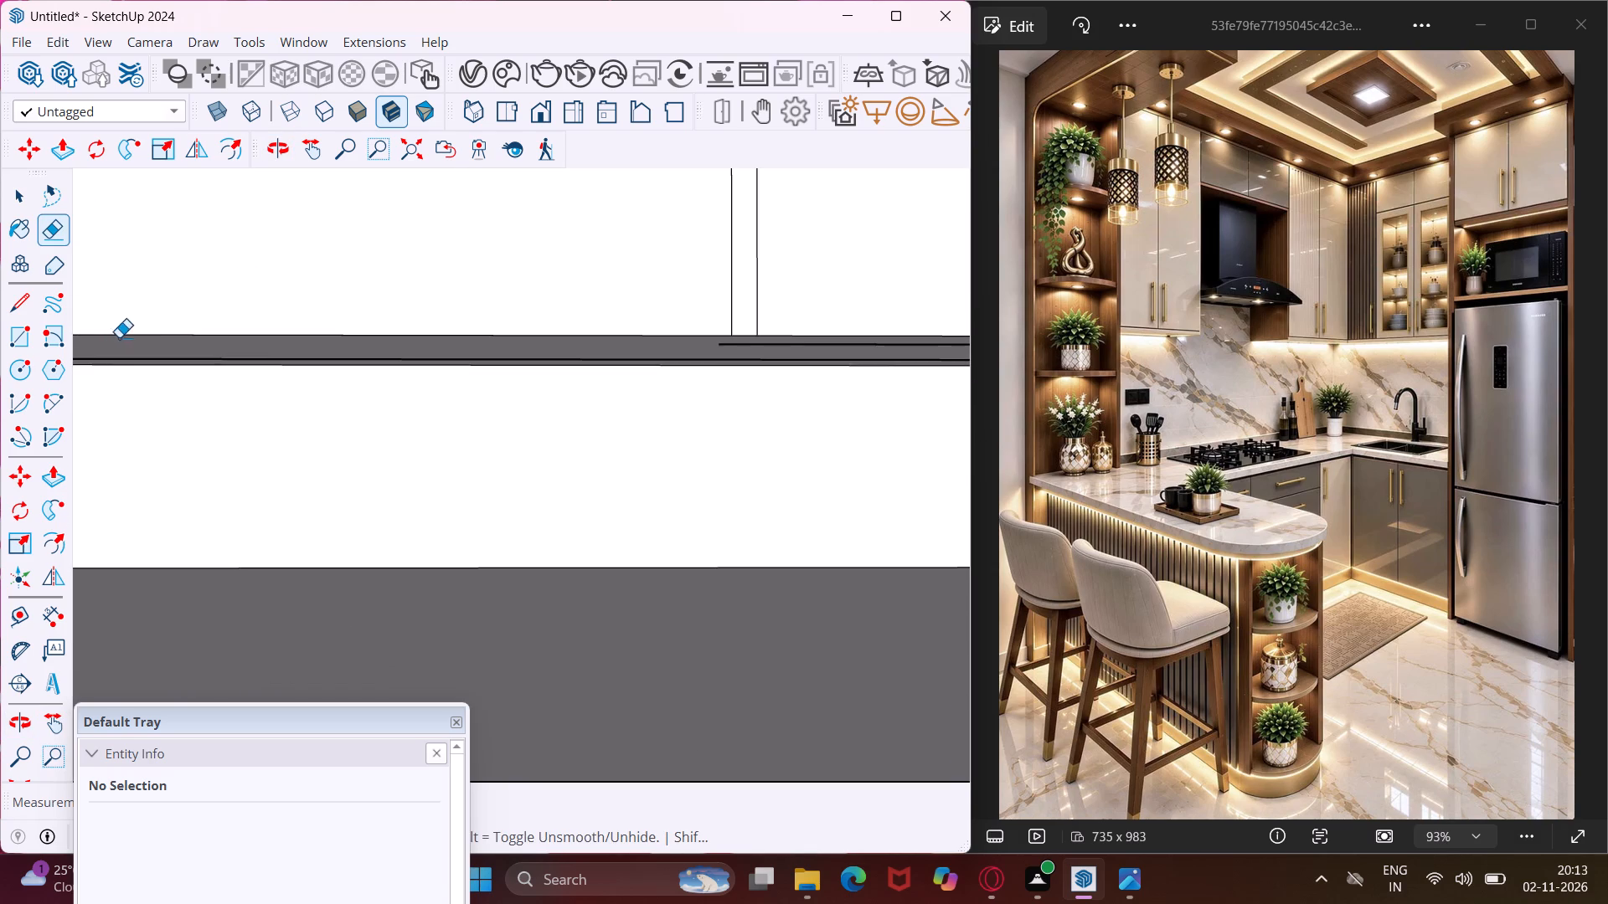
pyautogui.scroll(-5, 261, 345)
pyautogui.moveTo(296, 368); pyautogui.dragTo(324, 518, button='middle')
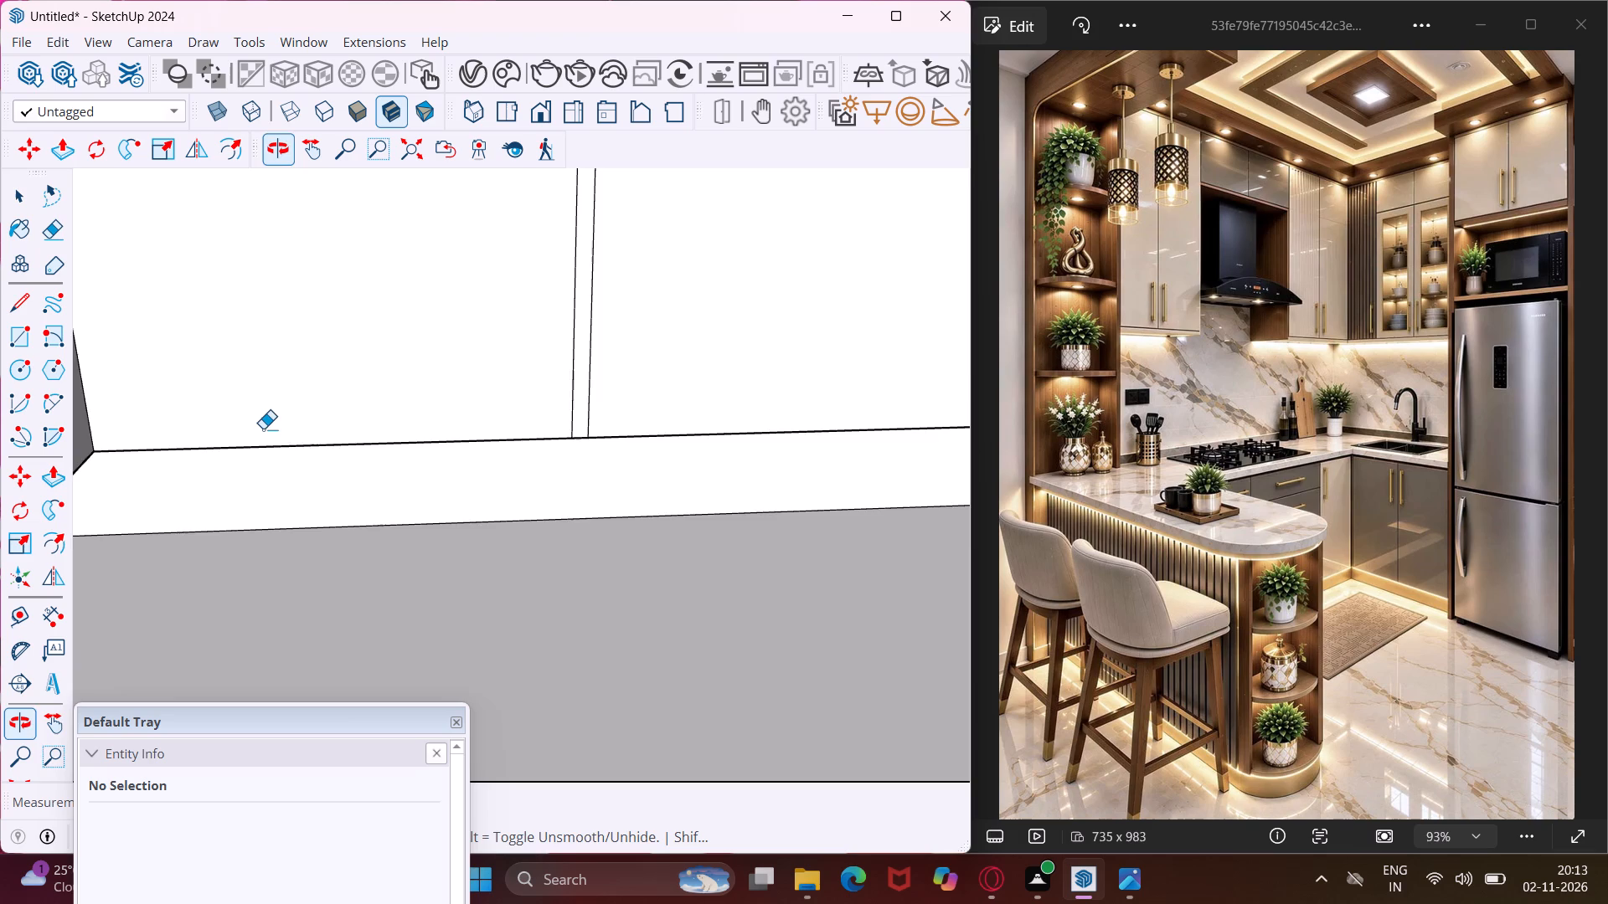
pyautogui.scroll(-17, 257, 421)
pyautogui.scroll(-6, 232, 403)
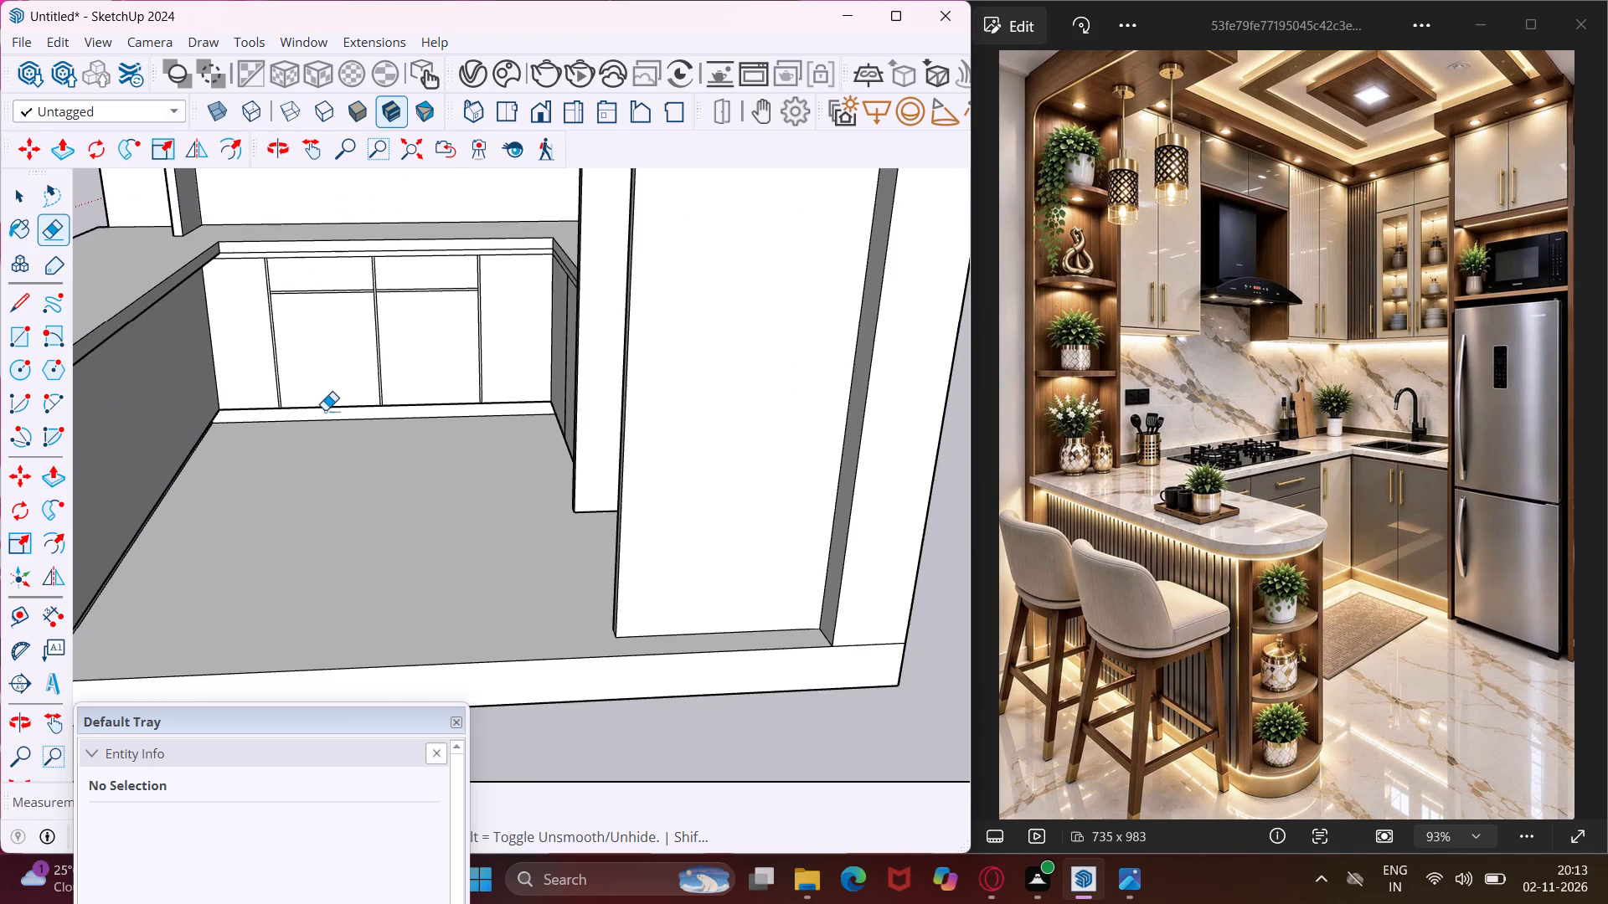
pyautogui.scroll(-1, 350, 413)
pyautogui.moveTo(449, 446); pyautogui.dragTo(585, 471, button='middle')
pyautogui.scroll(9, 570, 455)
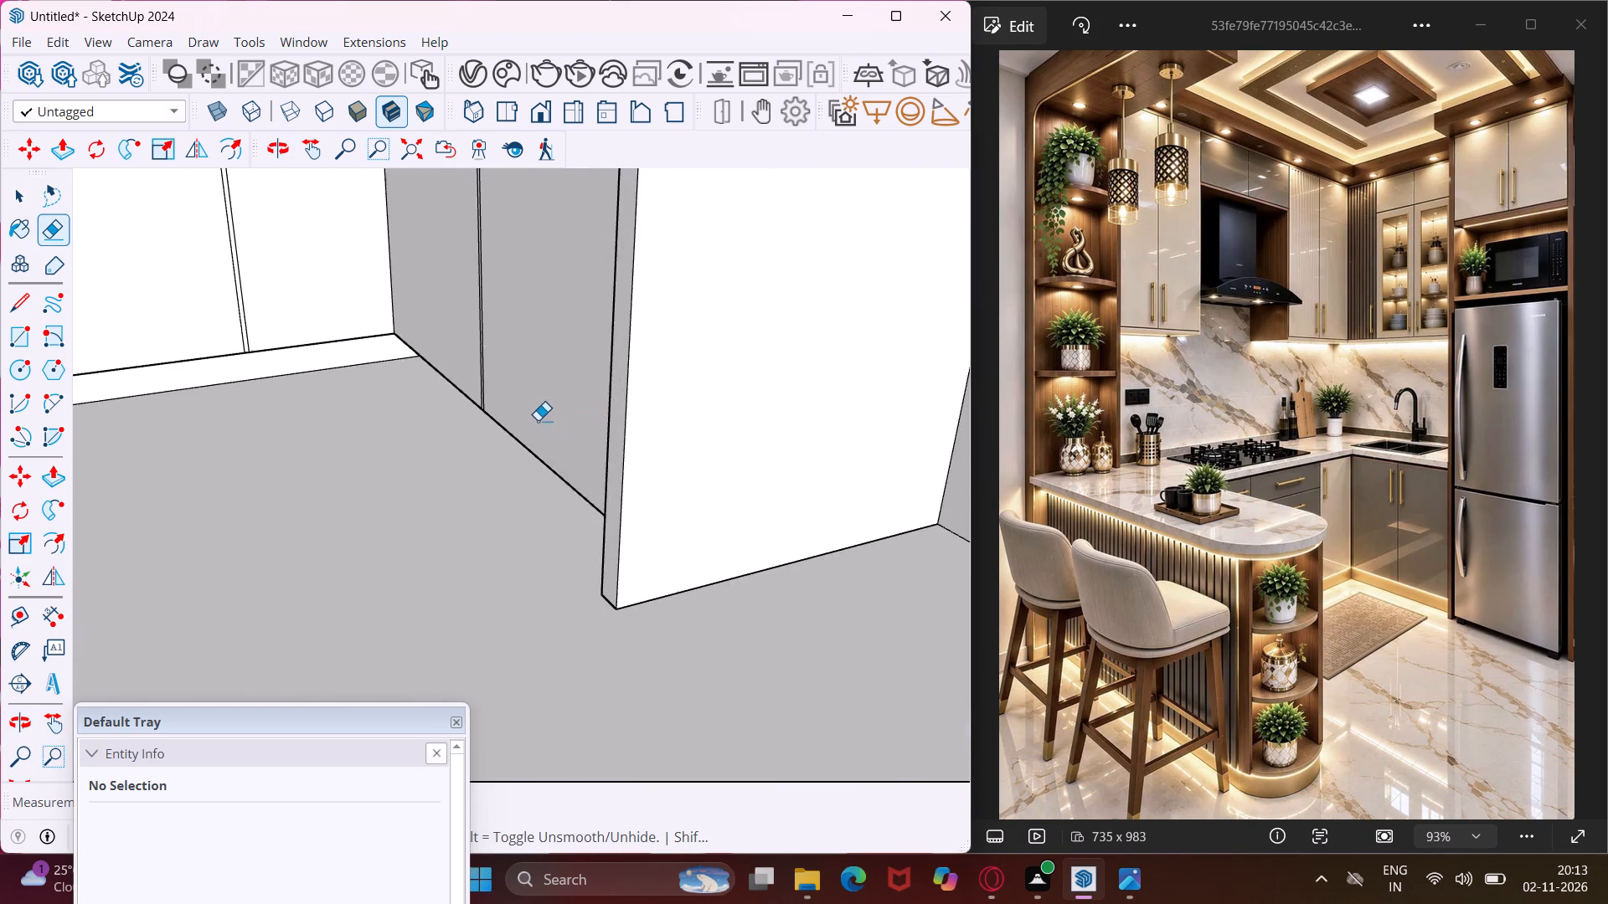
pyautogui.scroll(12, 538, 420)
pyautogui.moveTo(459, 398); pyautogui.dragTo(581, 270, button='middle')
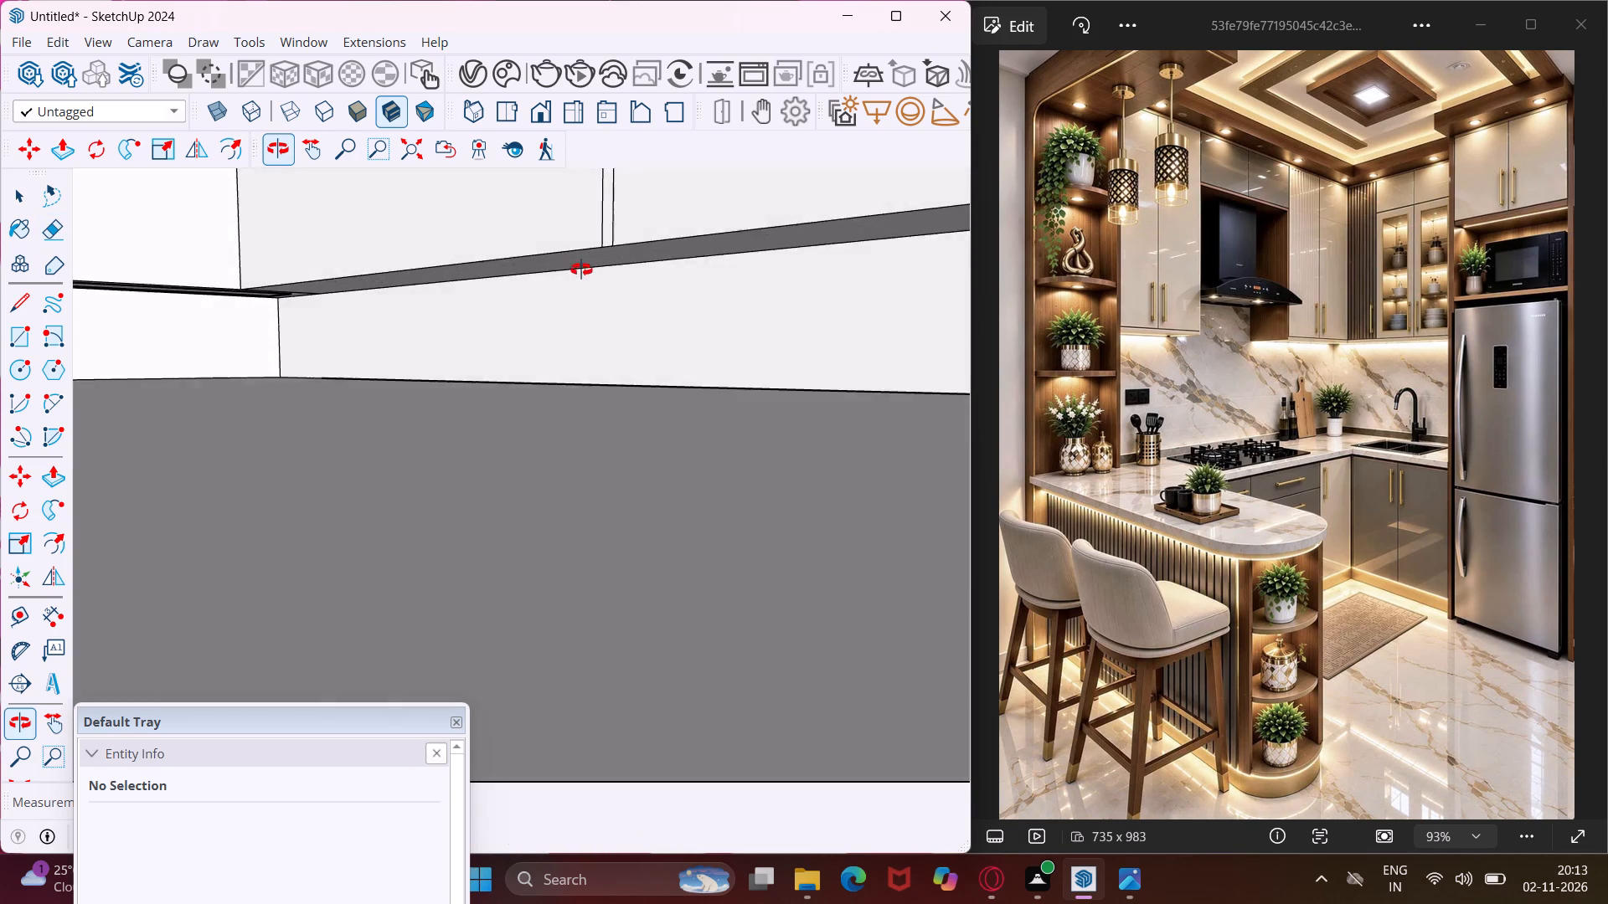
pyautogui.moveTo(581, 270); pyautogui.dragTo(580, 288, button='middle')
pyautogui.scroll(5, 363, 311)
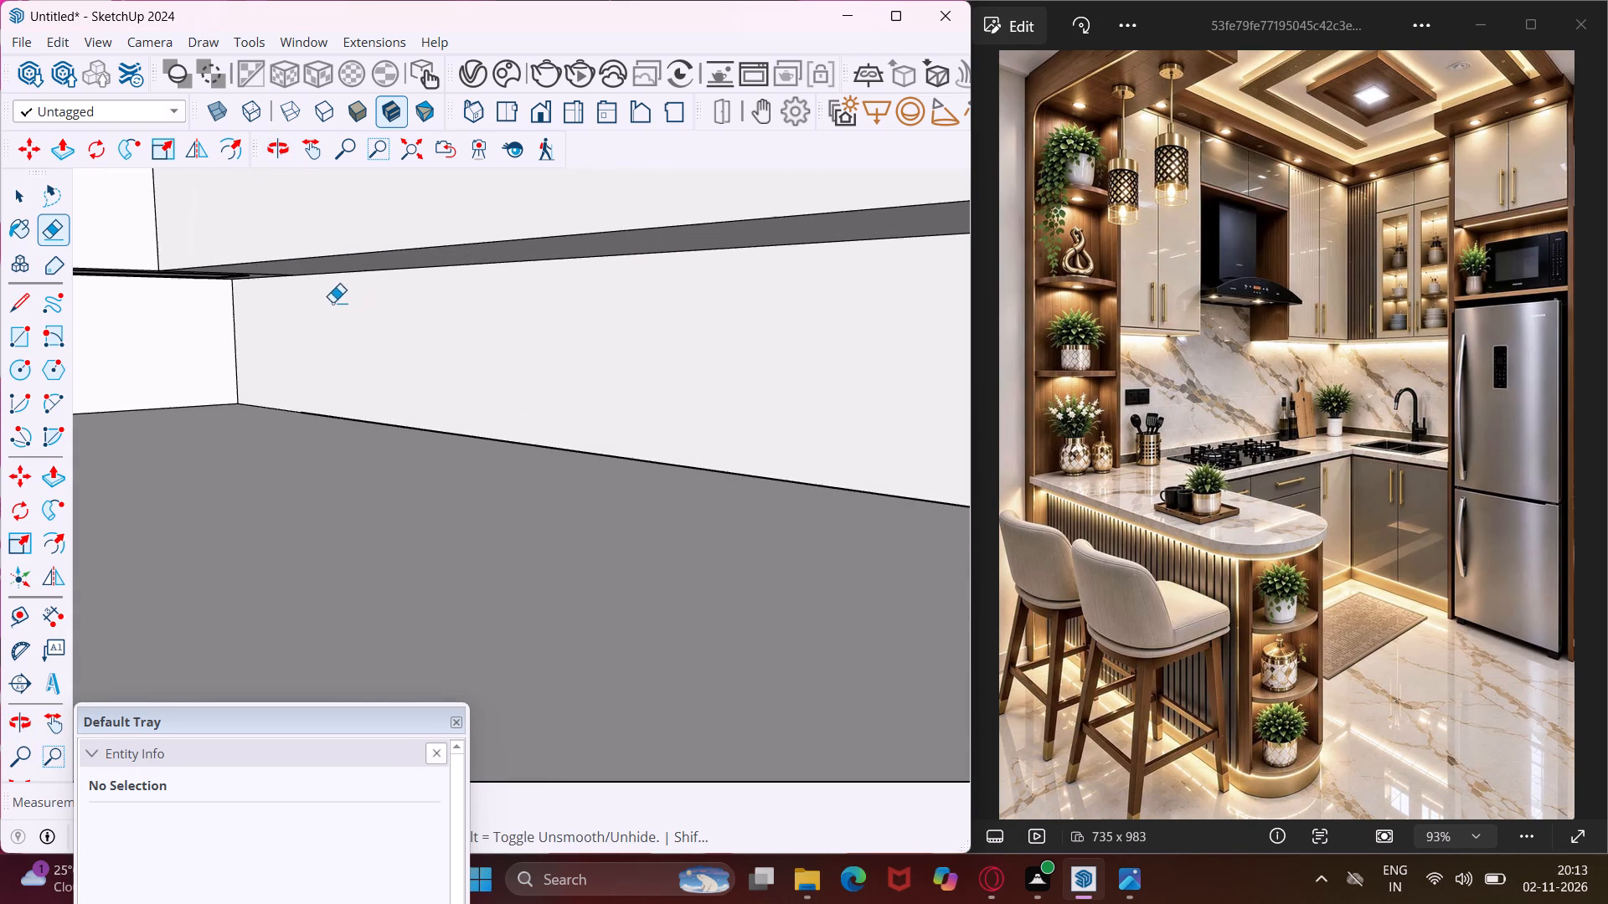
pyautogui.scroll(10, 240, 290)
pyautogui.moveTo(220, 228); pyautogui.dragTo(243, 168, button='middle')
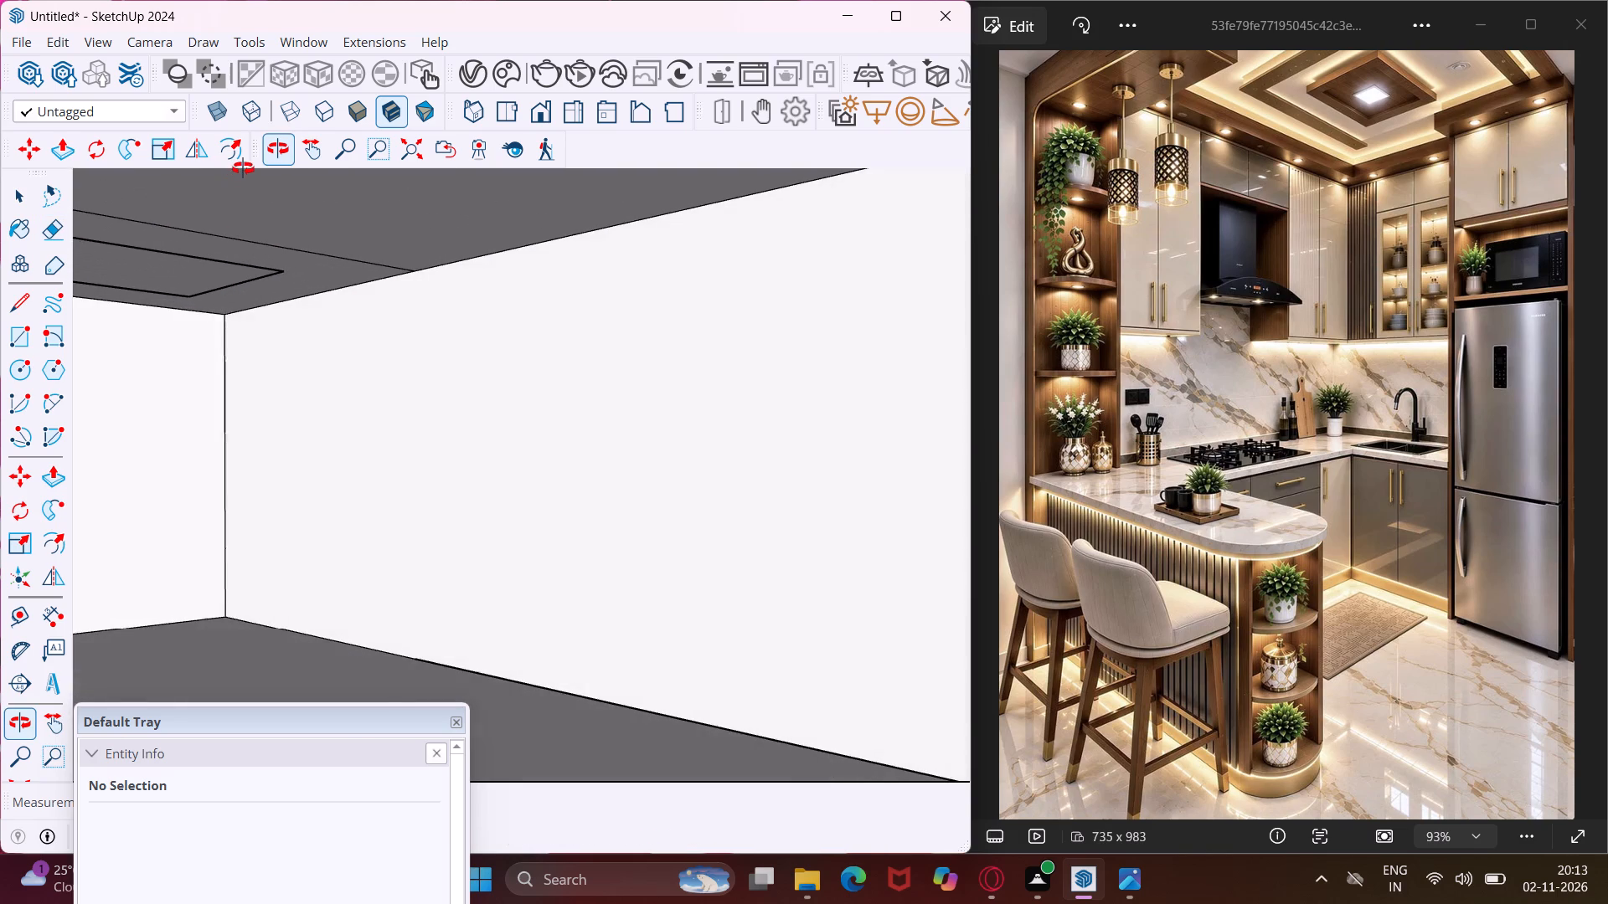
pyautogui.moveTo(243, 168); pyautogui.dragTo(254, 168, button='middle')
pyautogui.click(189, 225)
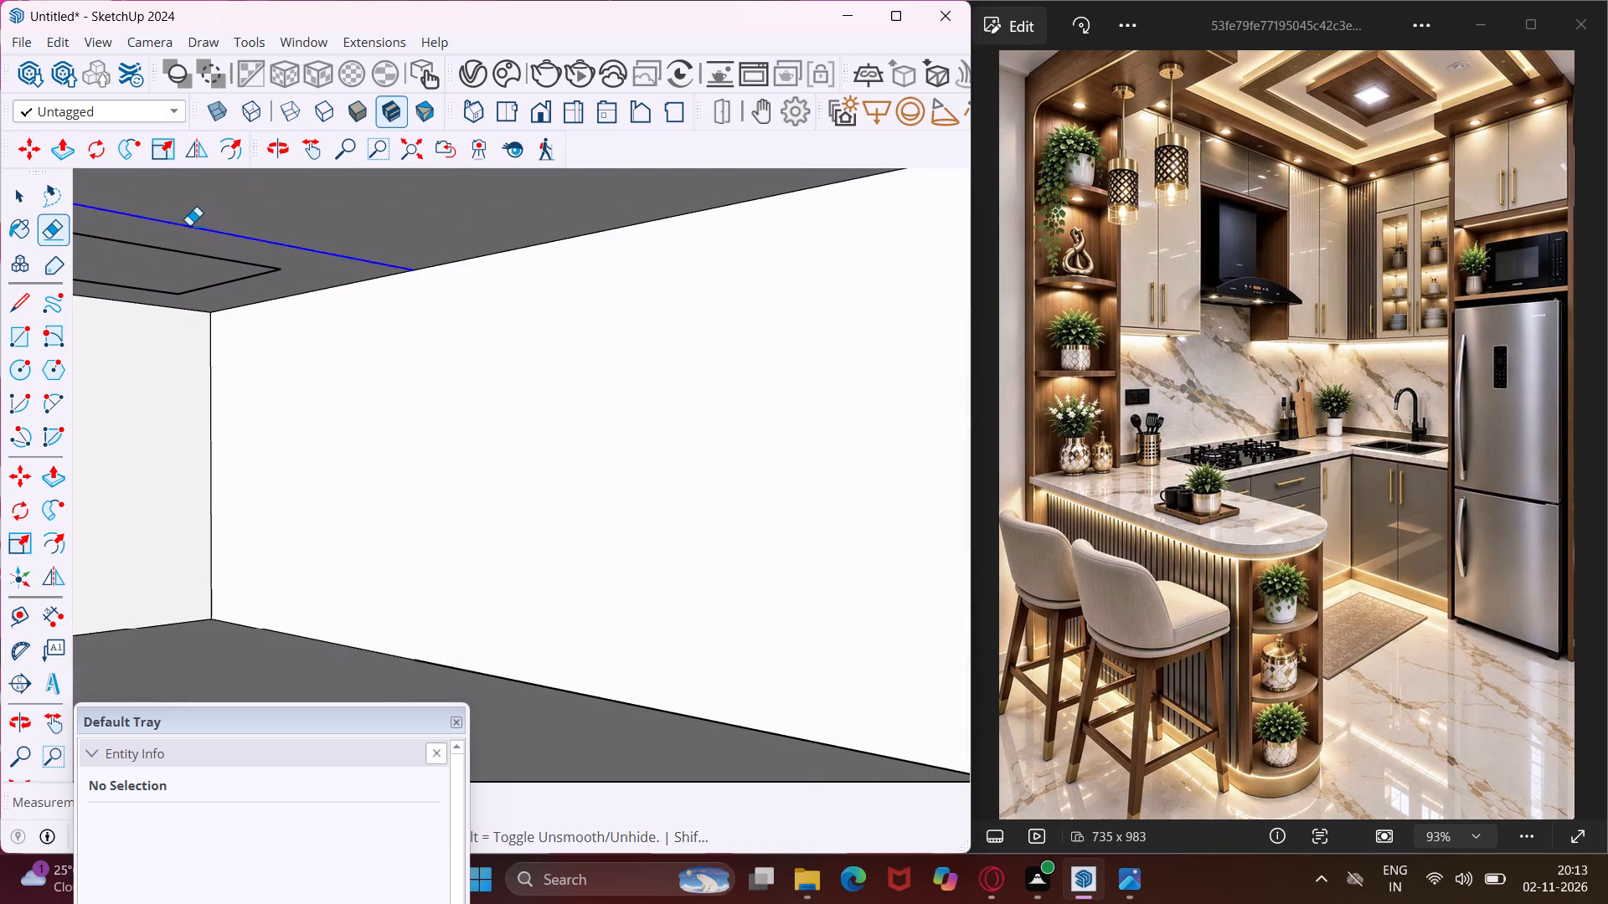
pyautogui.click(170, 250)
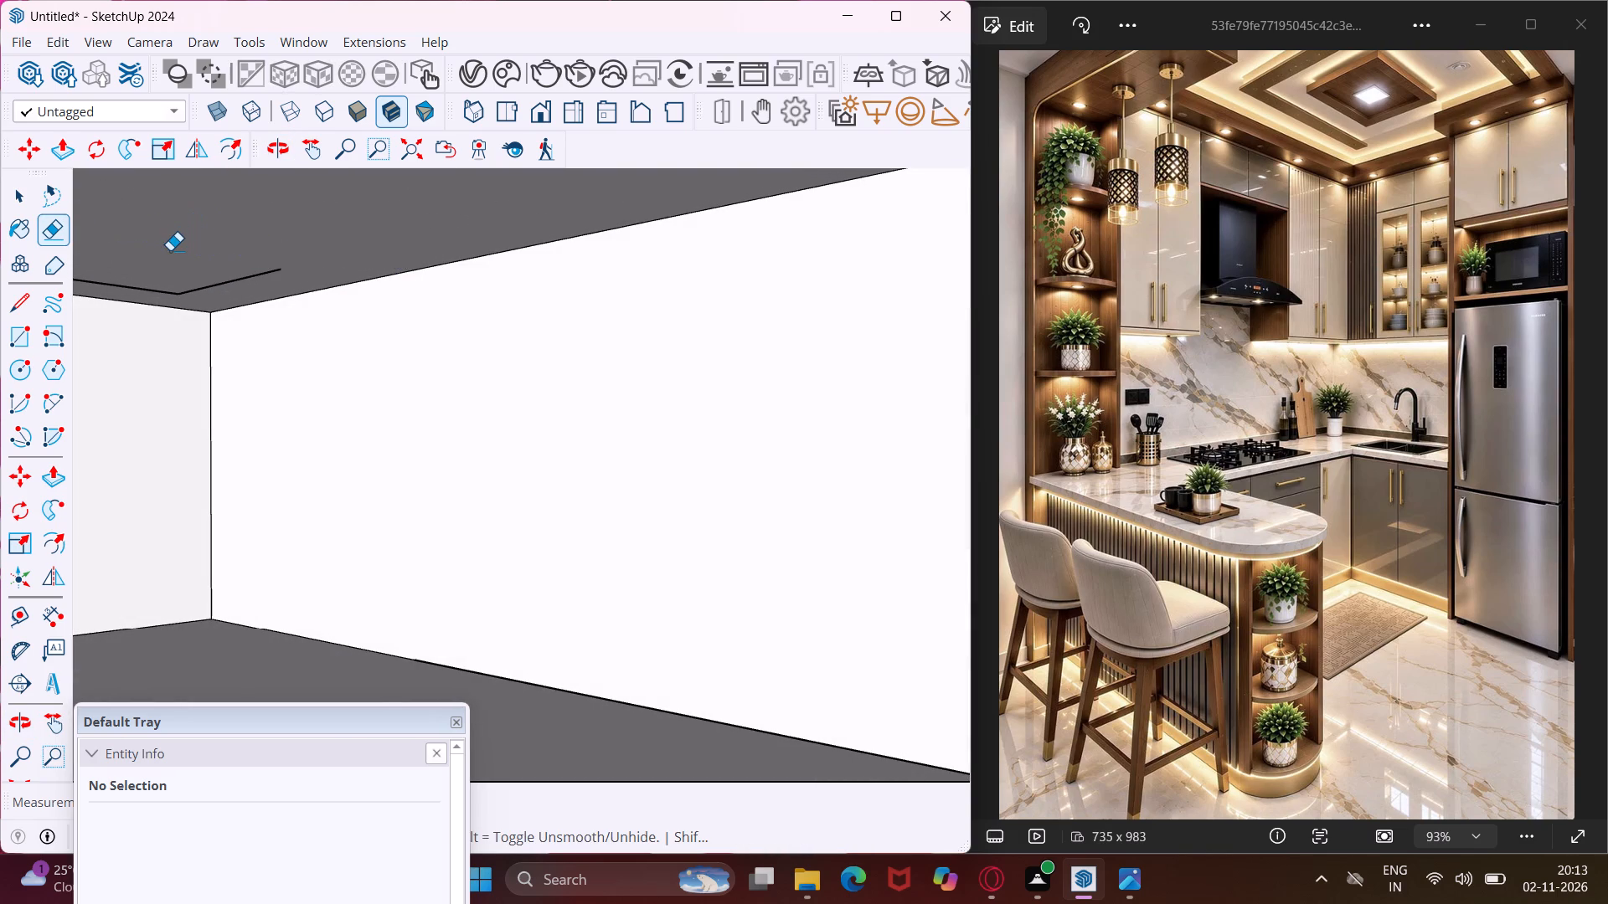
pyautogui.press('Escape')
pyautogui.press('space')
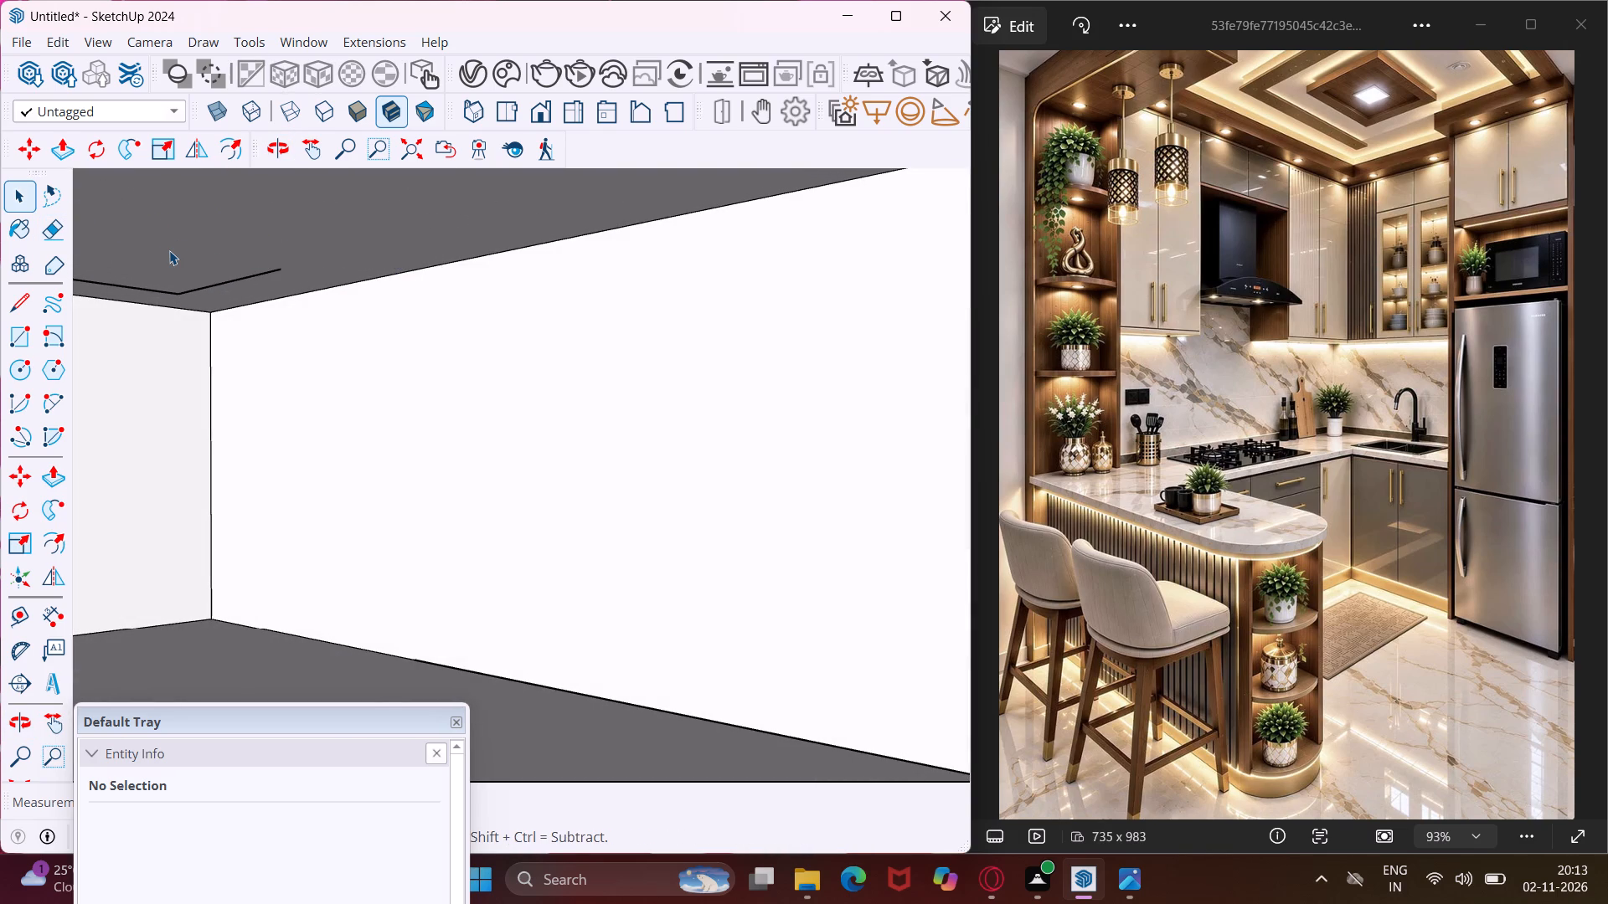
# Draw a line along the red axis from the offset outline's open end to the end edge of the cabinet underside, closing the toe-kick strip.
pyautogui.press('l')
pyautogui.click(276, 273)
pyautogui.scroll(-6, 325, 244)
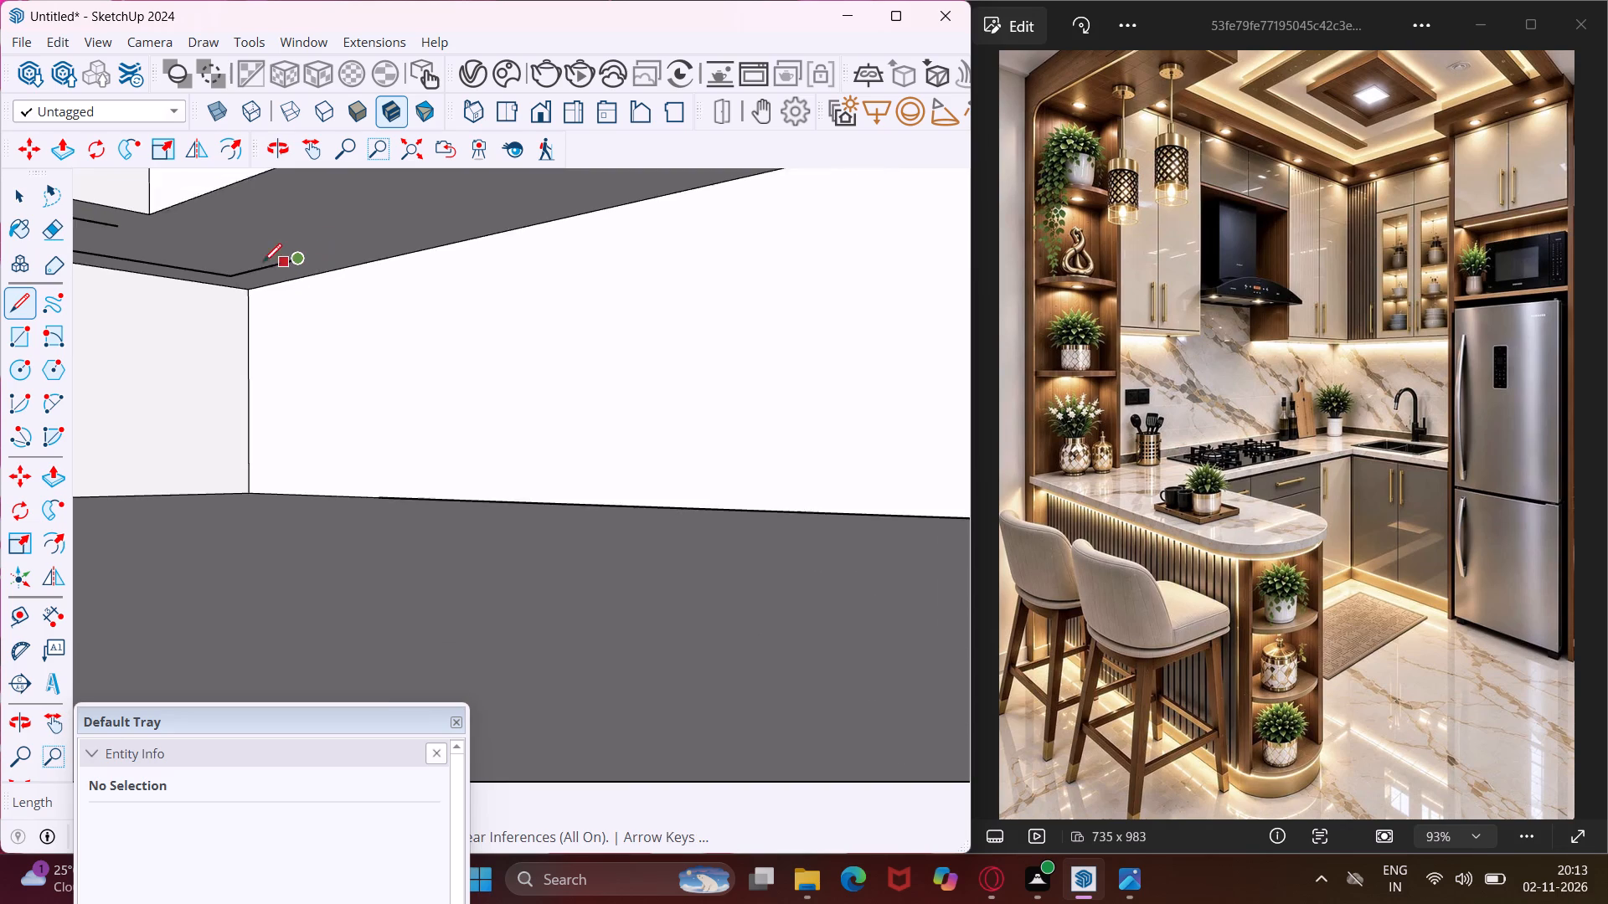
pyautogui.scroll(-7, 256, 264)
pyautogui.moveTo(251, 265); pyautogui.dragTo(245, 469, button='middle')
pyautogui.scroll(-11, 230, 406)
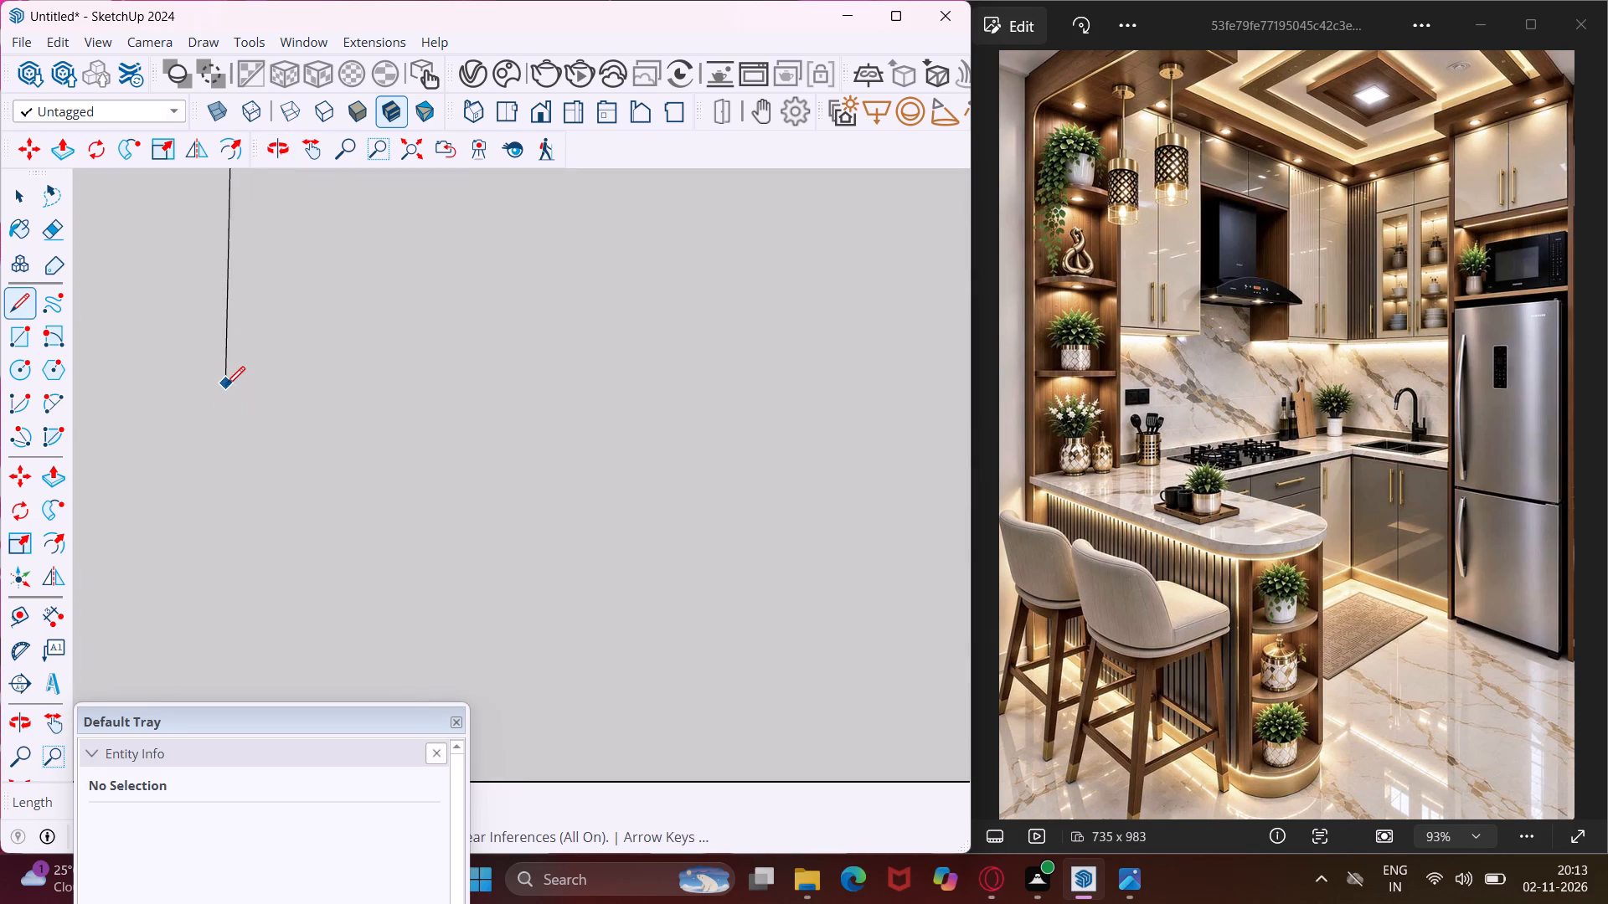
pyautogui.scroll(-17, 226, 385)
pyautogui.scroll(-17, 220, 375)
pyautogui.moveTo(411, 336); pyautogui.dragTo(760, 295, button='middle')
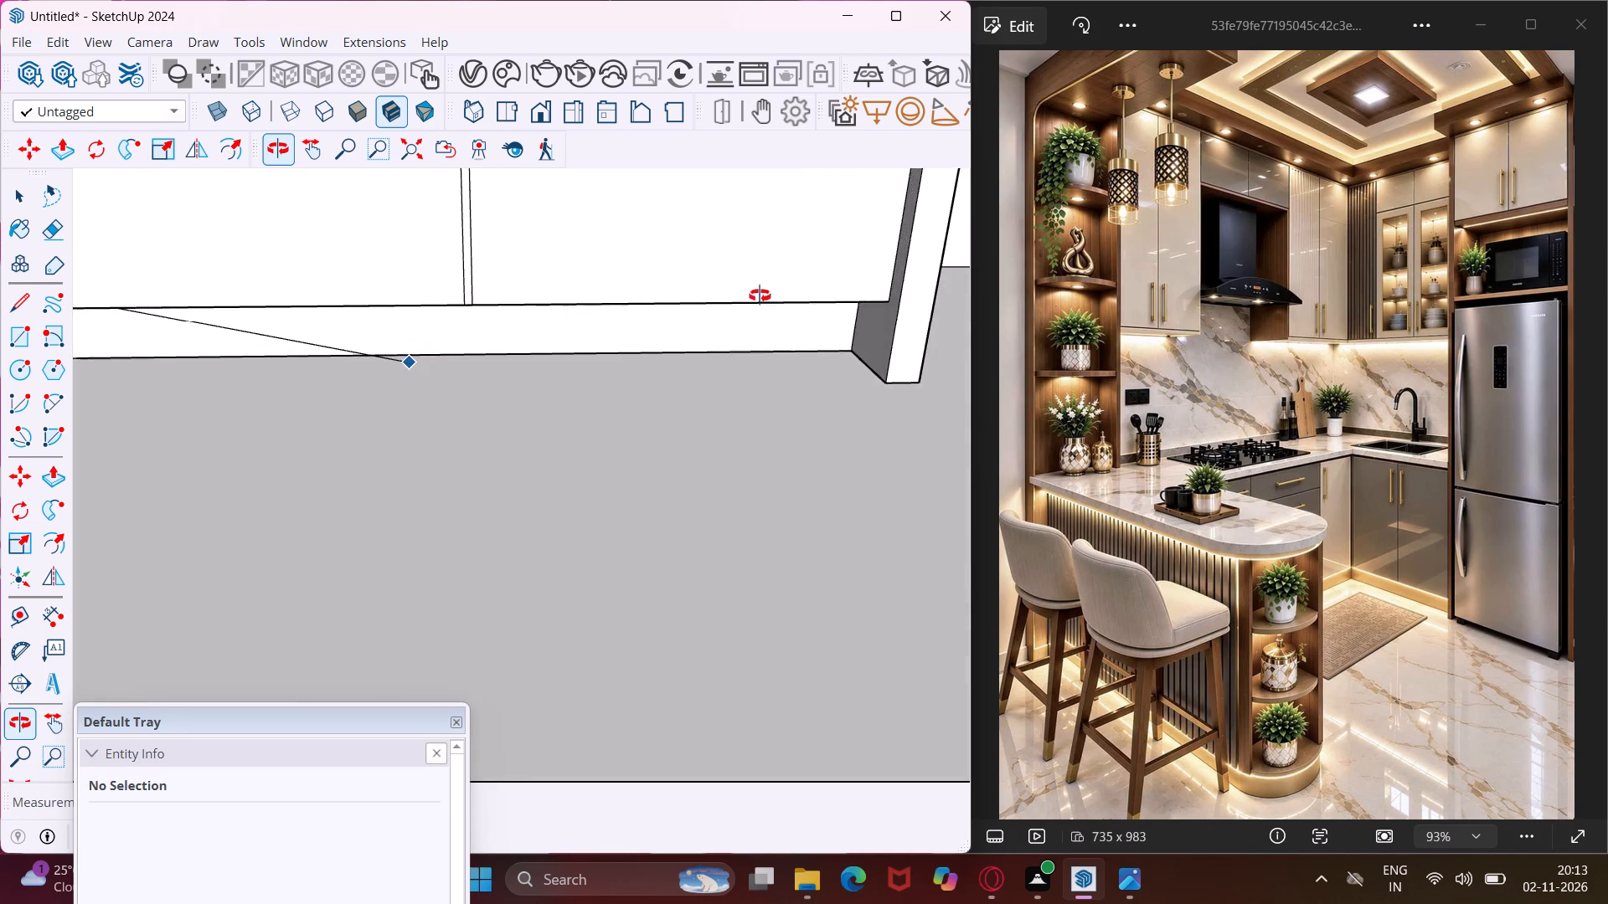
pyautogui.moveTo(760, 295); pyautogui.dragTo(817, 266, button='middle')
pyautogui.scroll(13, 822, 275)
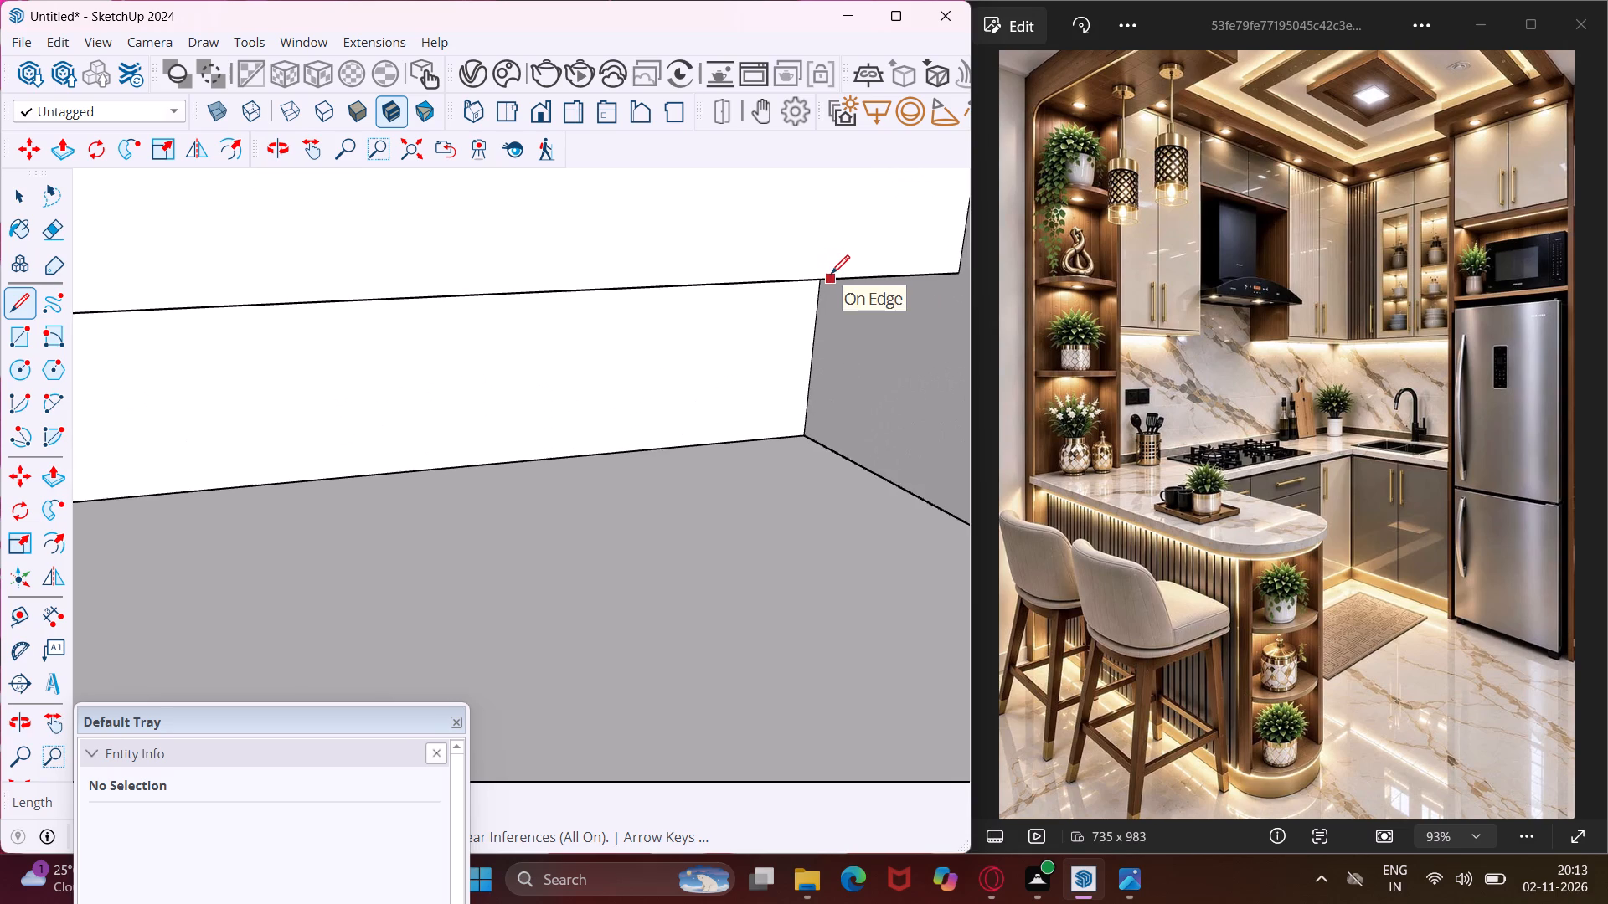
pyautogui.scroll(1, 831, 274)
pyautogui.moveTo(831, 274); pyautogui.dragTo(968, 174, button='middle')
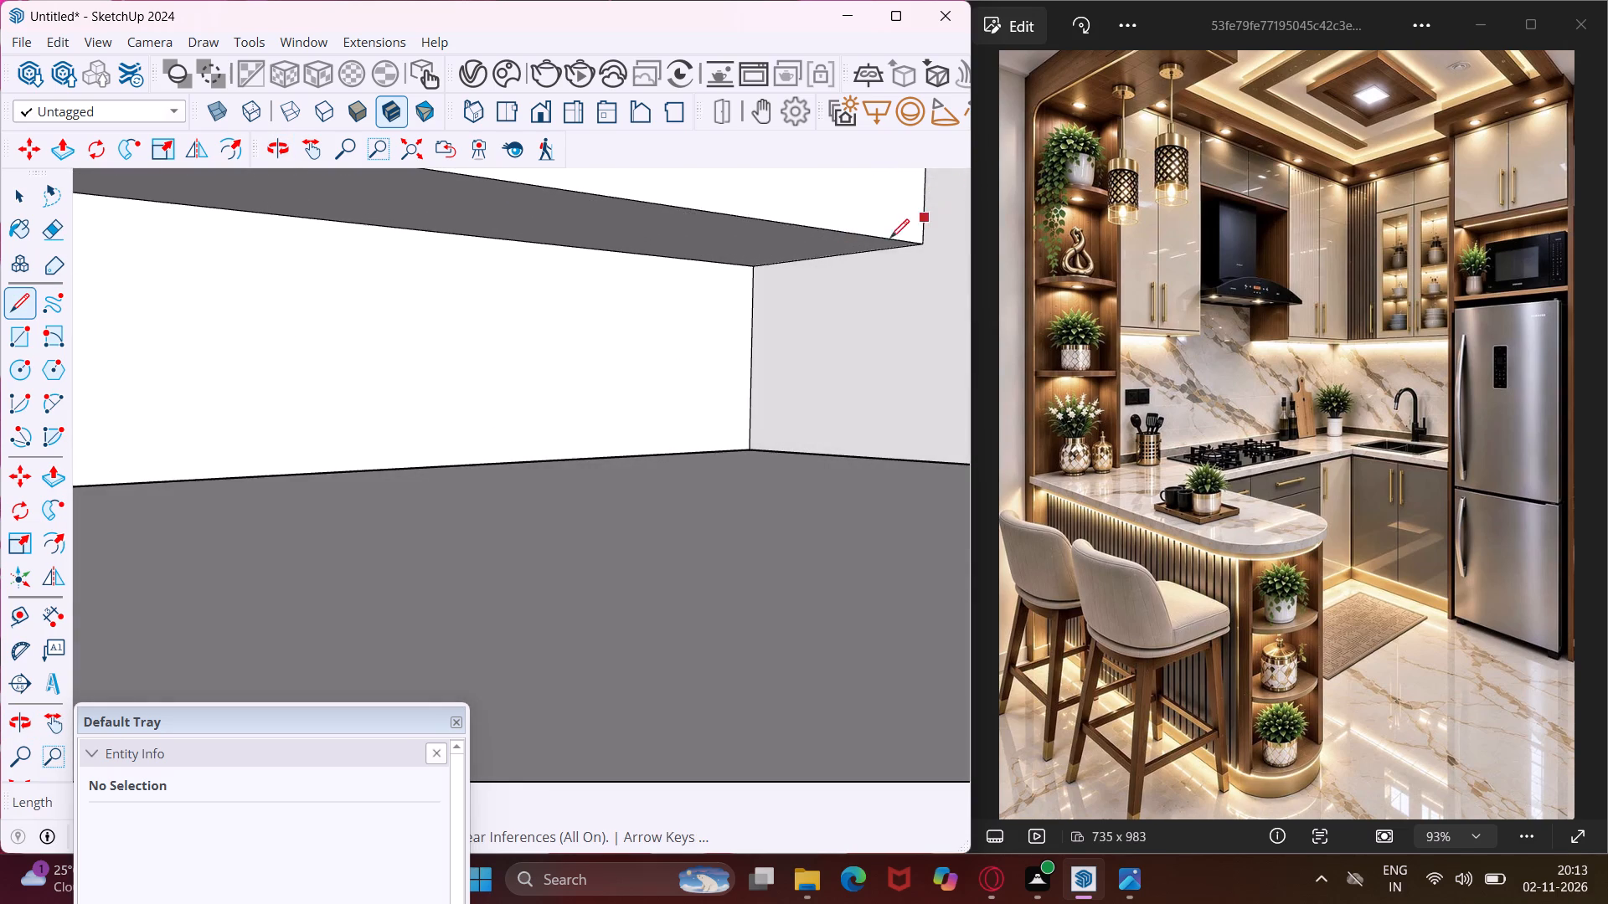
pyautogui.scroll(4, 843, 263)
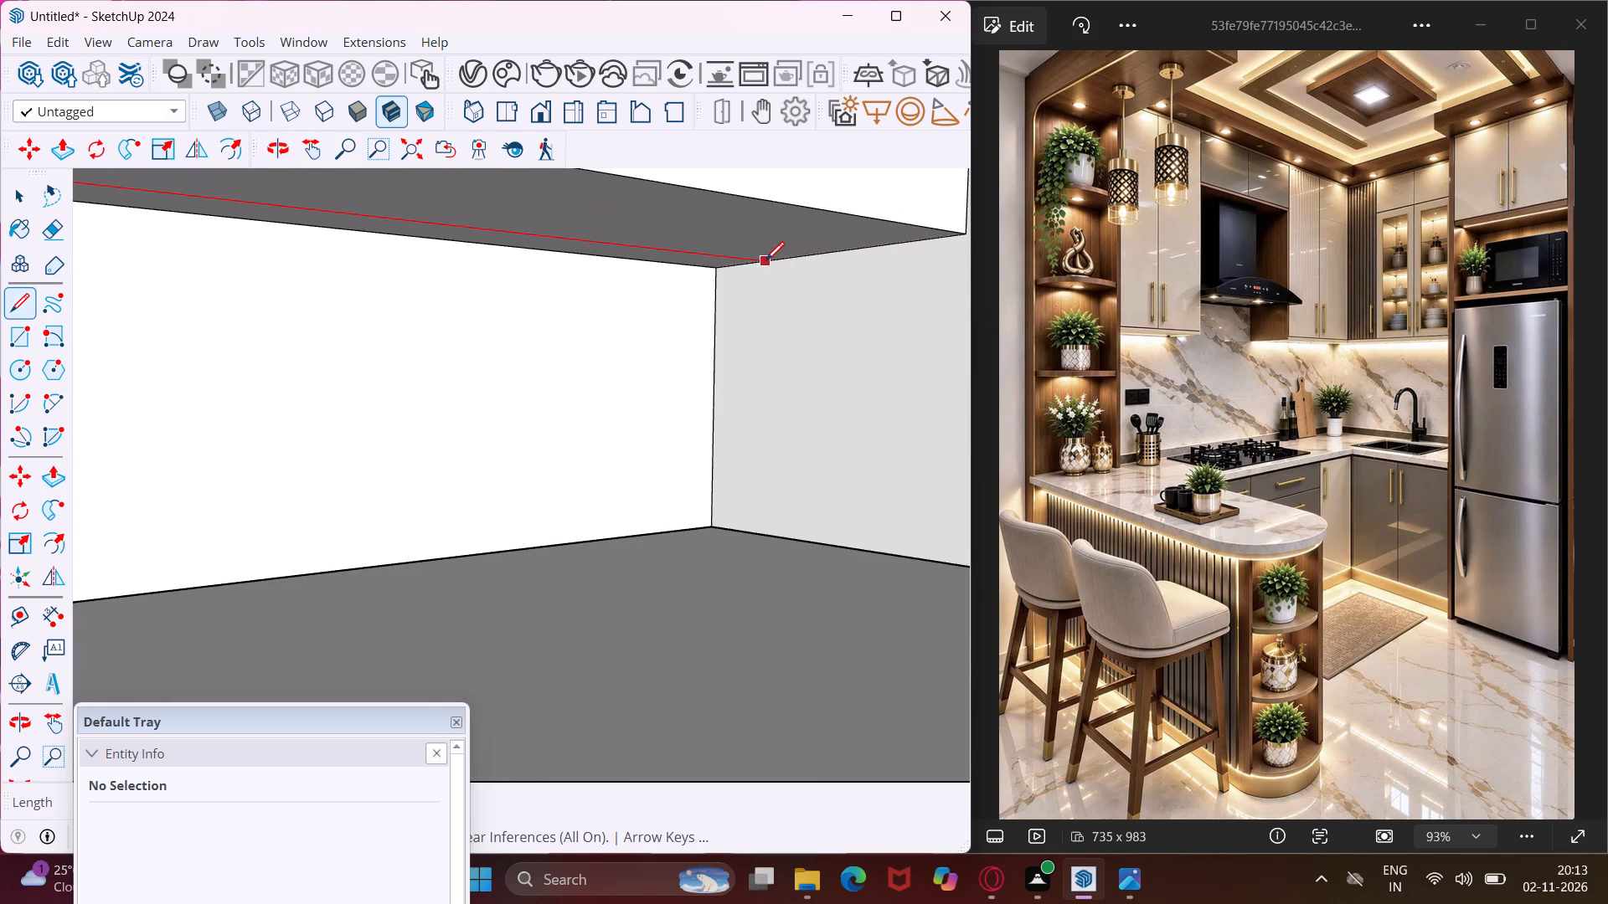
pyautogui.click(765, 260)
# Erase the leftover front offset edge and its short remaining segments on the underside of the adjoining base cabinet run.
pyautogui.scroll(-4, 765, 260)
pyautogui.moveTo(765, 260); pyautogui.dragTo(451, 343, button='middle')
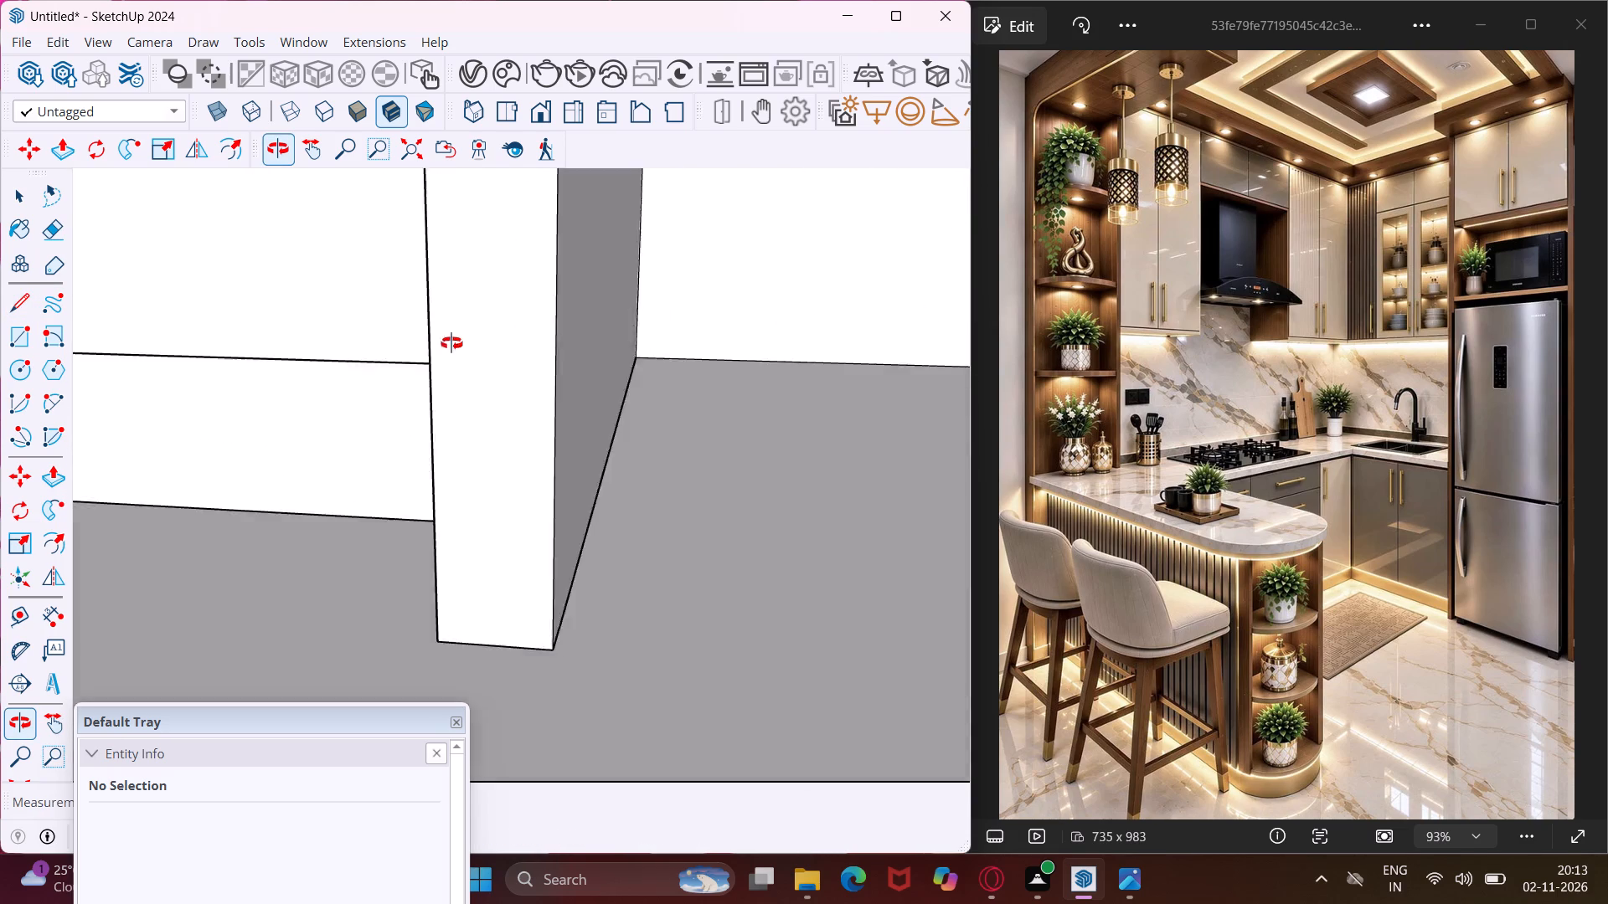
pyautogui.moveTo(451, 343); pyautogui.dragTo(240, 413, button='middle')
pyautogui.scroll(-20, 294, 341)
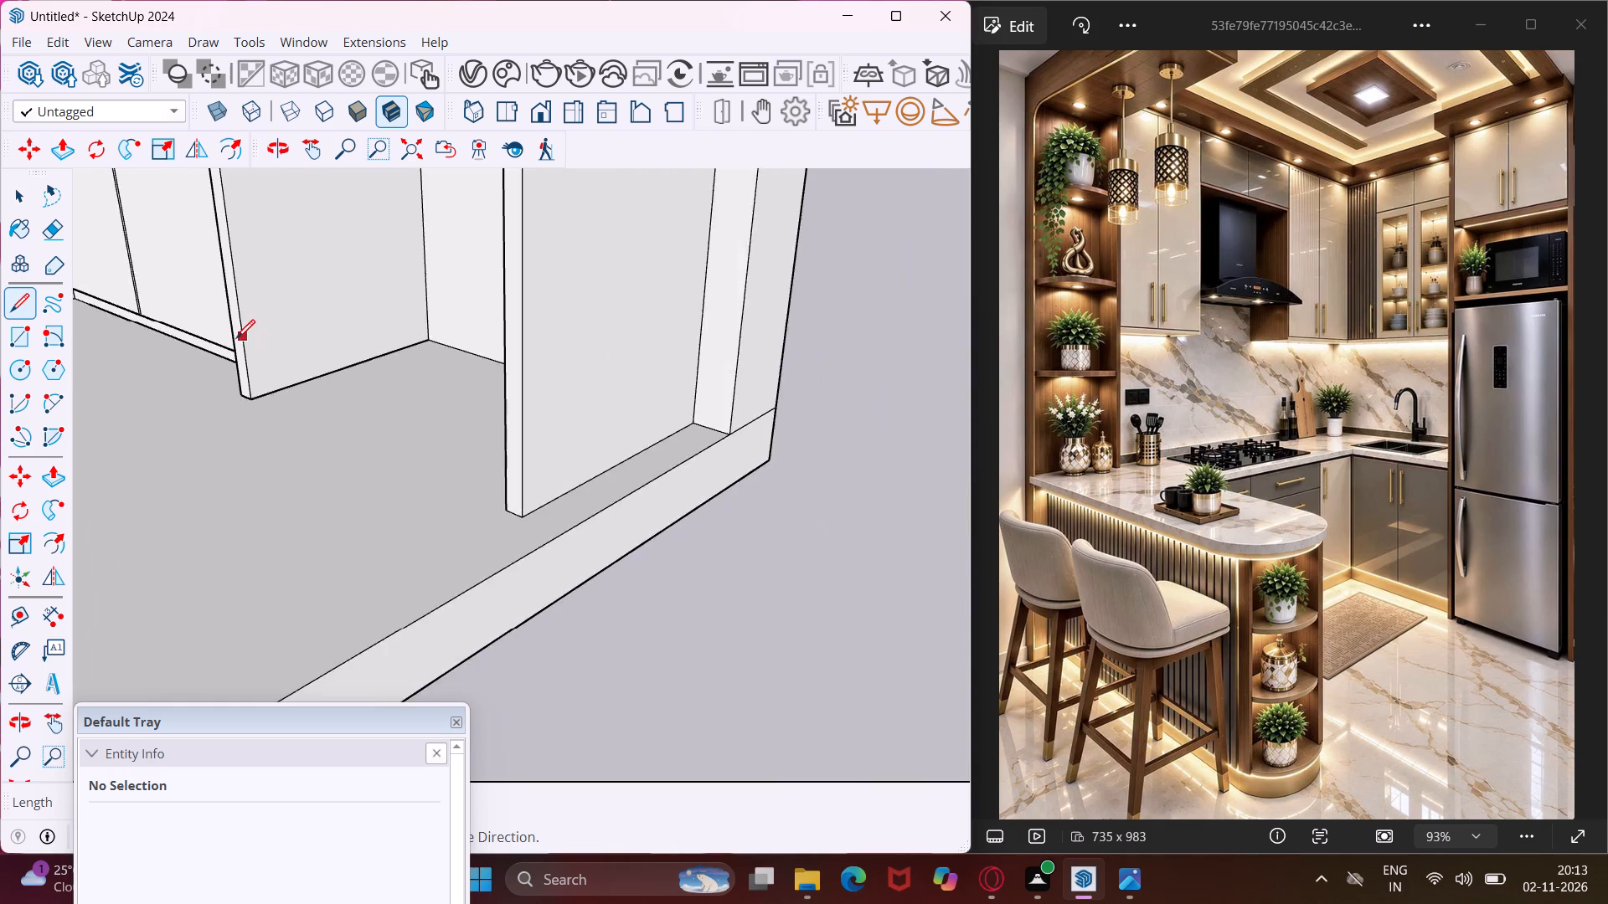
pyautogui.scroll(-12, 236, 338)
pyautogui.scroll(-5, 132, 347)
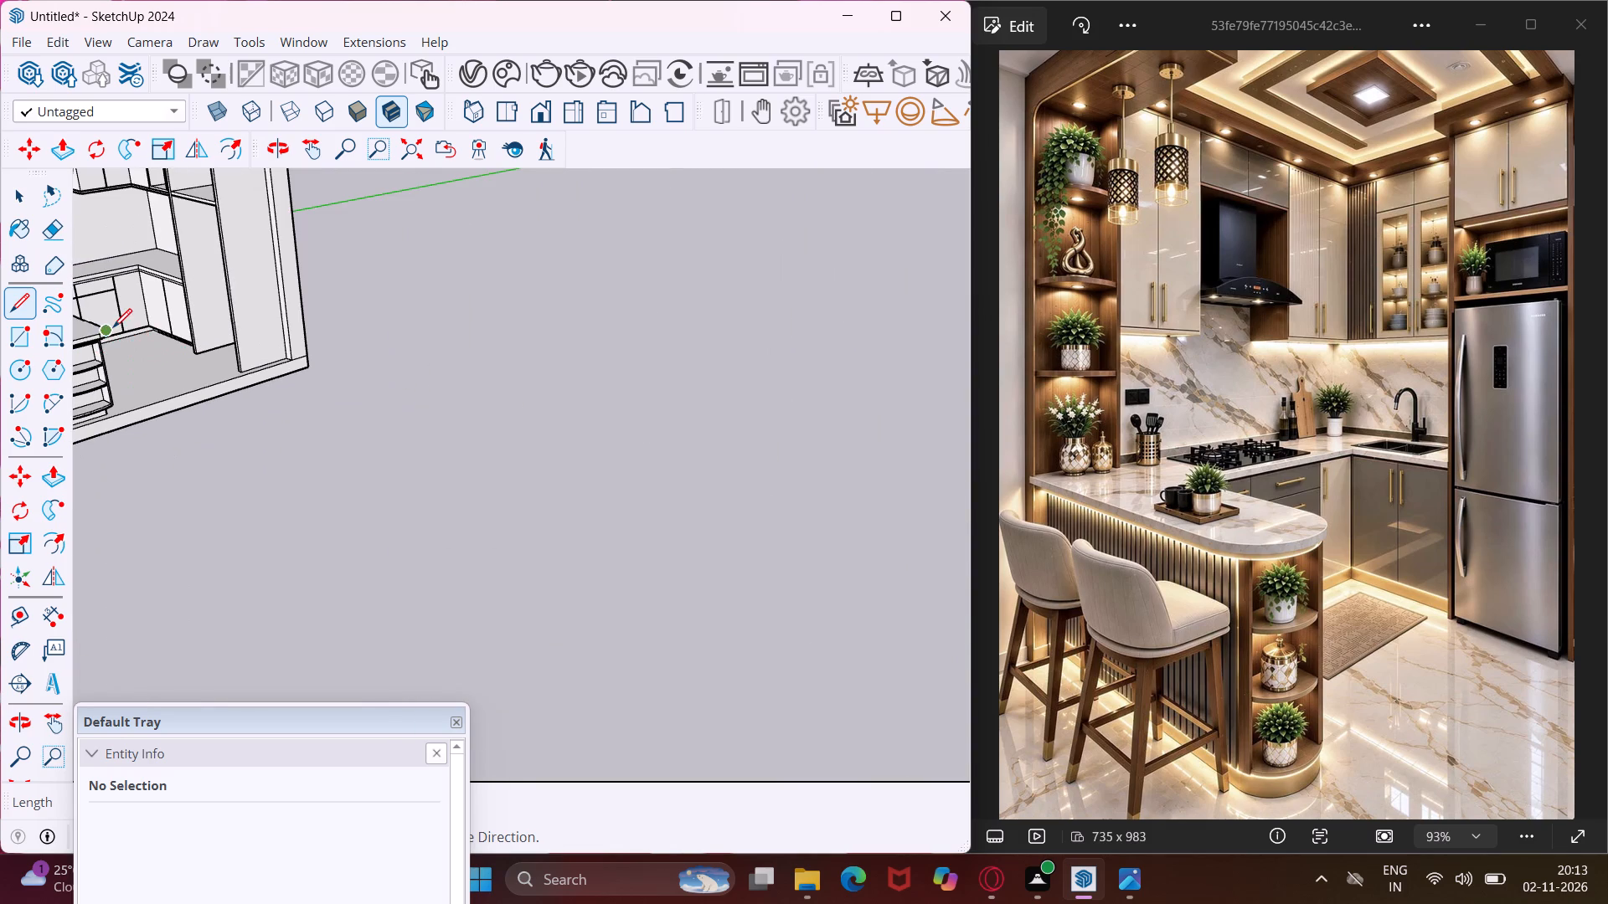
pyautogui.scroll(12, 113, 327)
pyautogui.scroll(13, 93, 311)
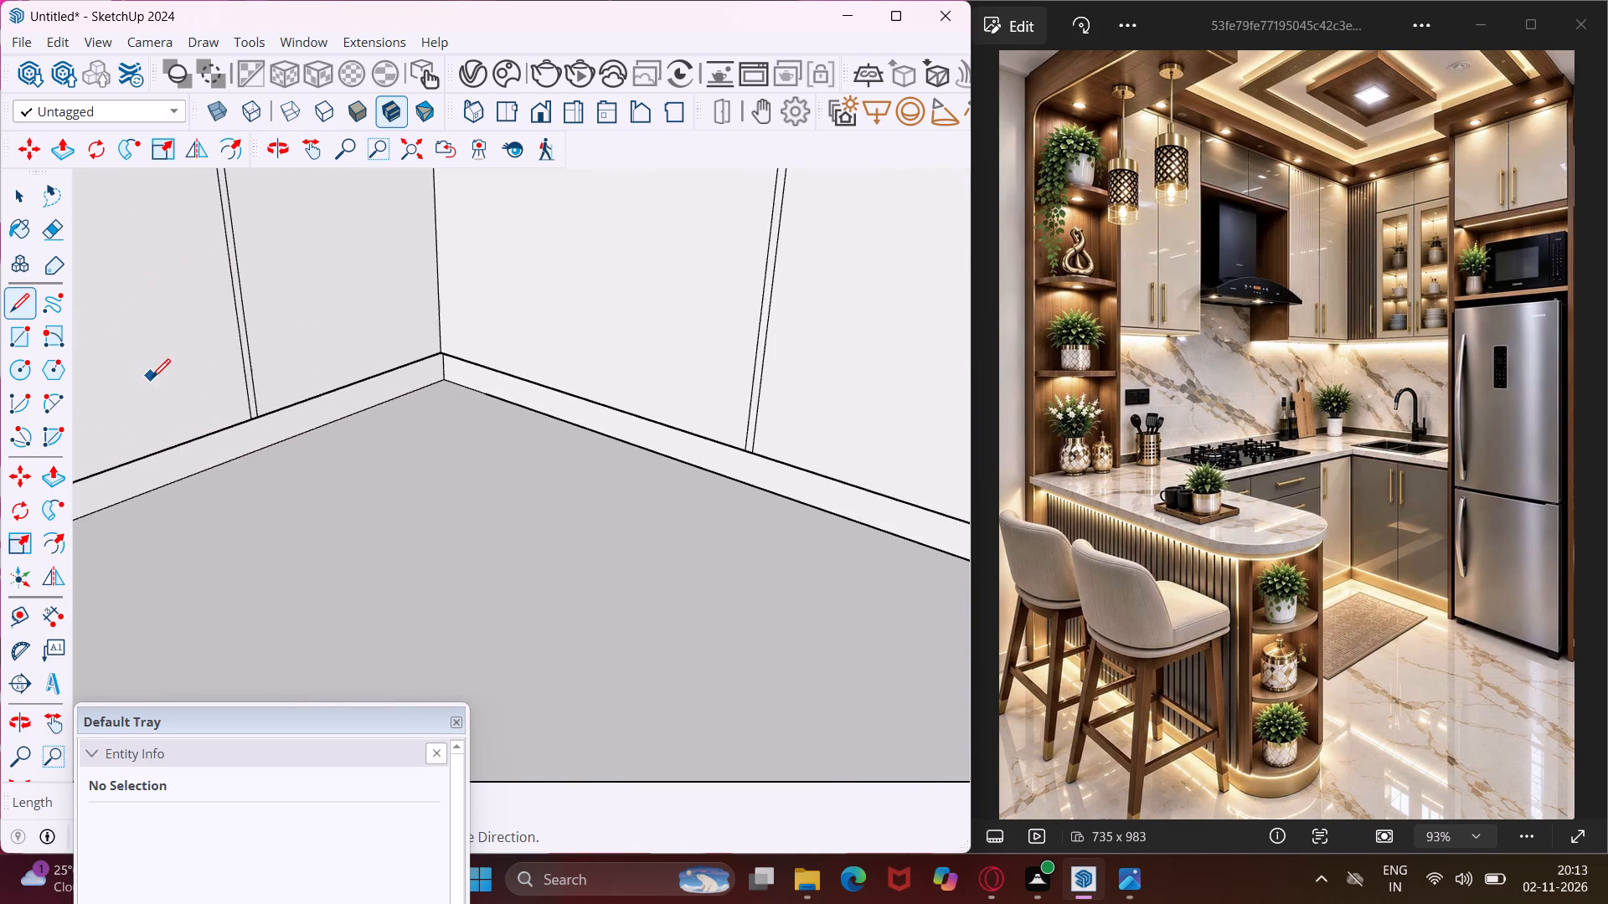
pyautogui.scroll(18, 152, 378)
pyautogui.moveTo(277, 483); pyautogui.dragTo(307, 370, button='middle')
pyautogui.scroll(1, 277, 483)
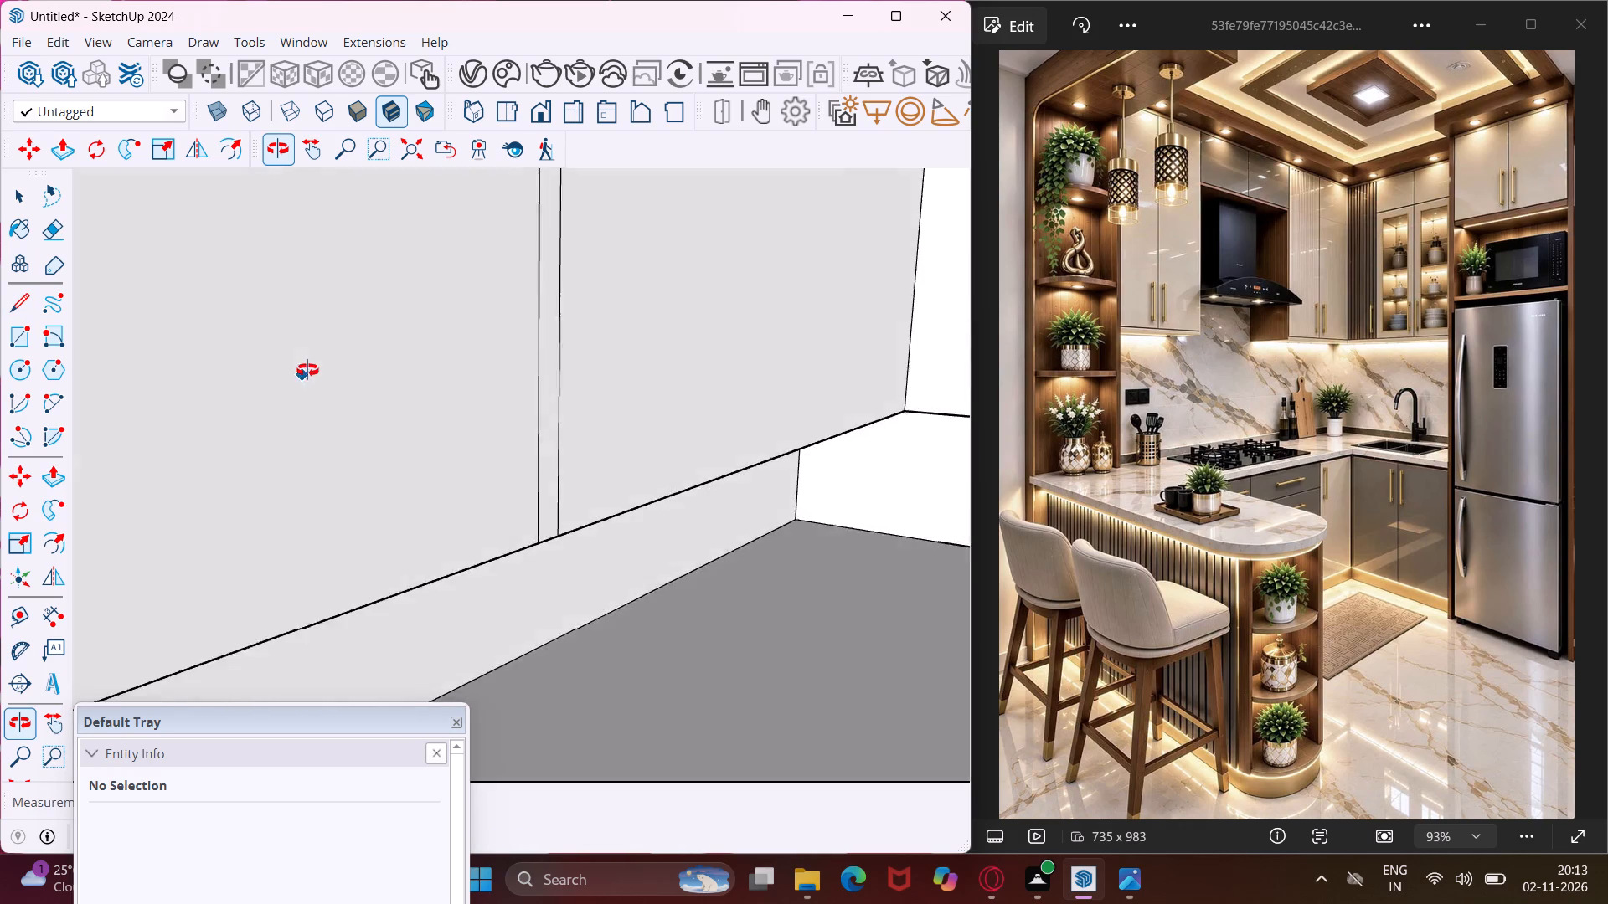
pyautogui.moveTo(307, 370); pyautogui.dragTo(406, 218, button='middle')
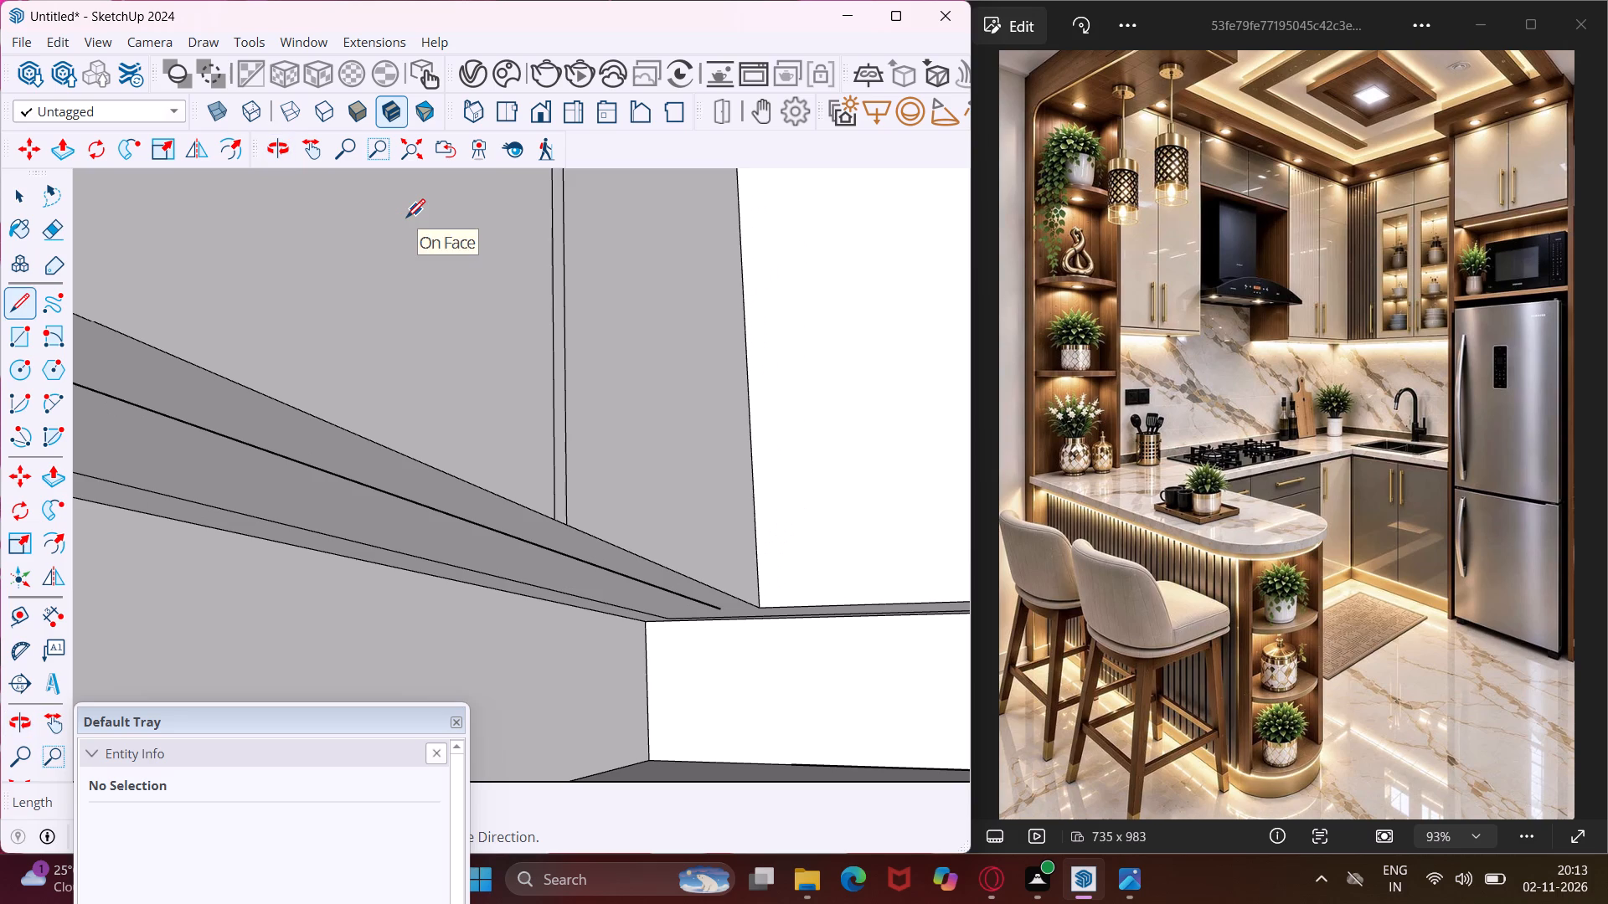
pyautogui.press('Escape')
pyautogui.press('space')
pyautogui.press('e')
pyautogui.click(281, 458)
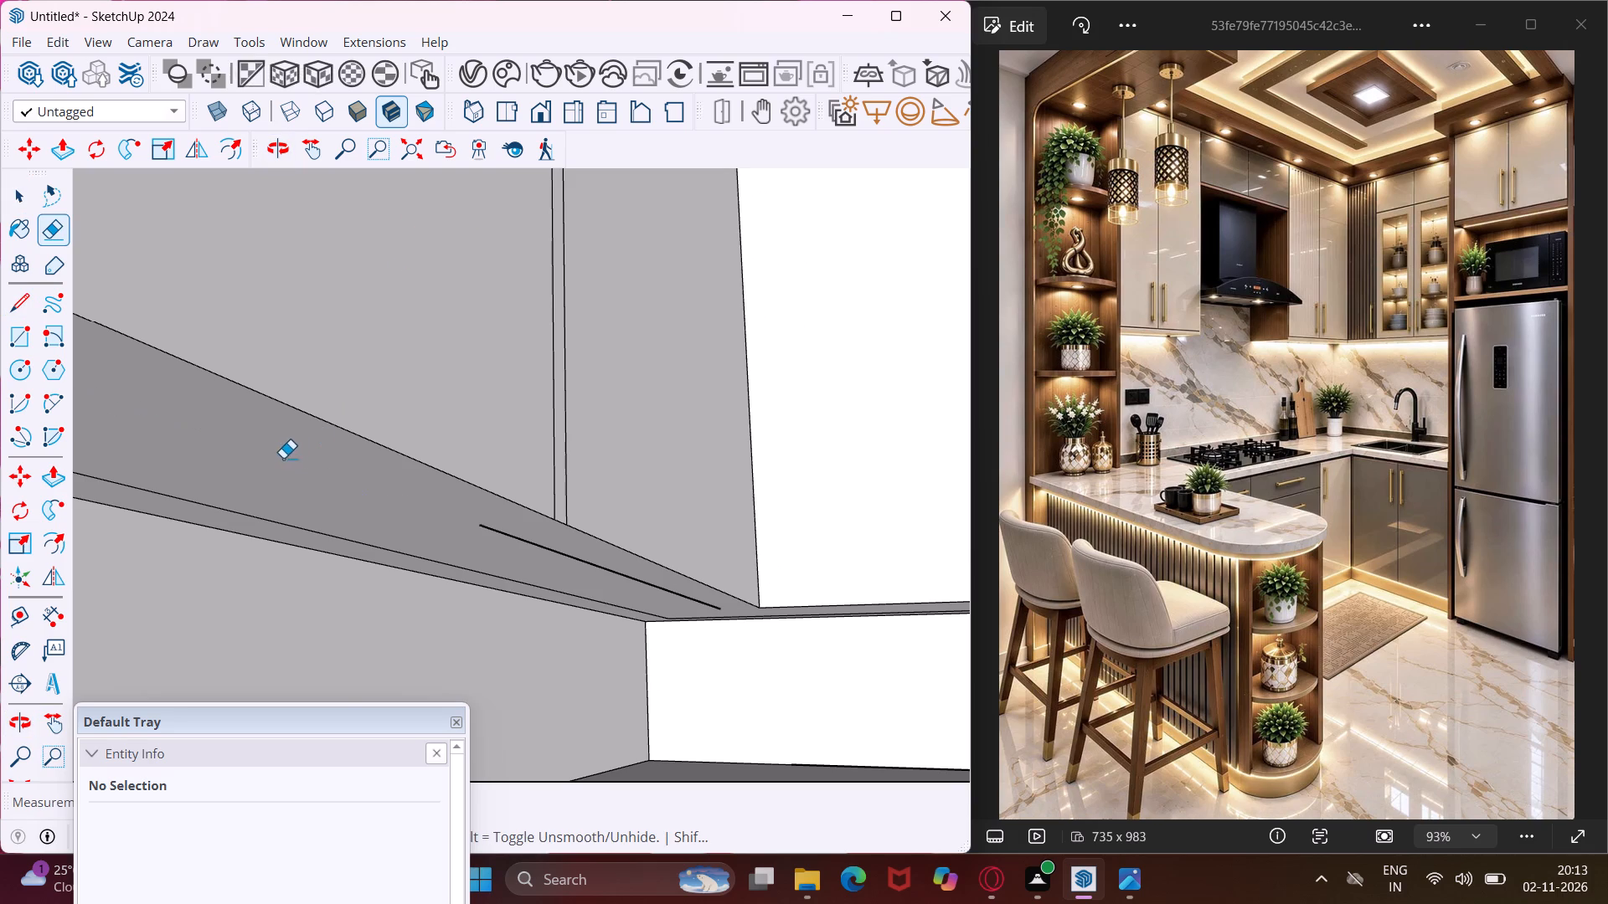
pyautogui.click(498, 536)
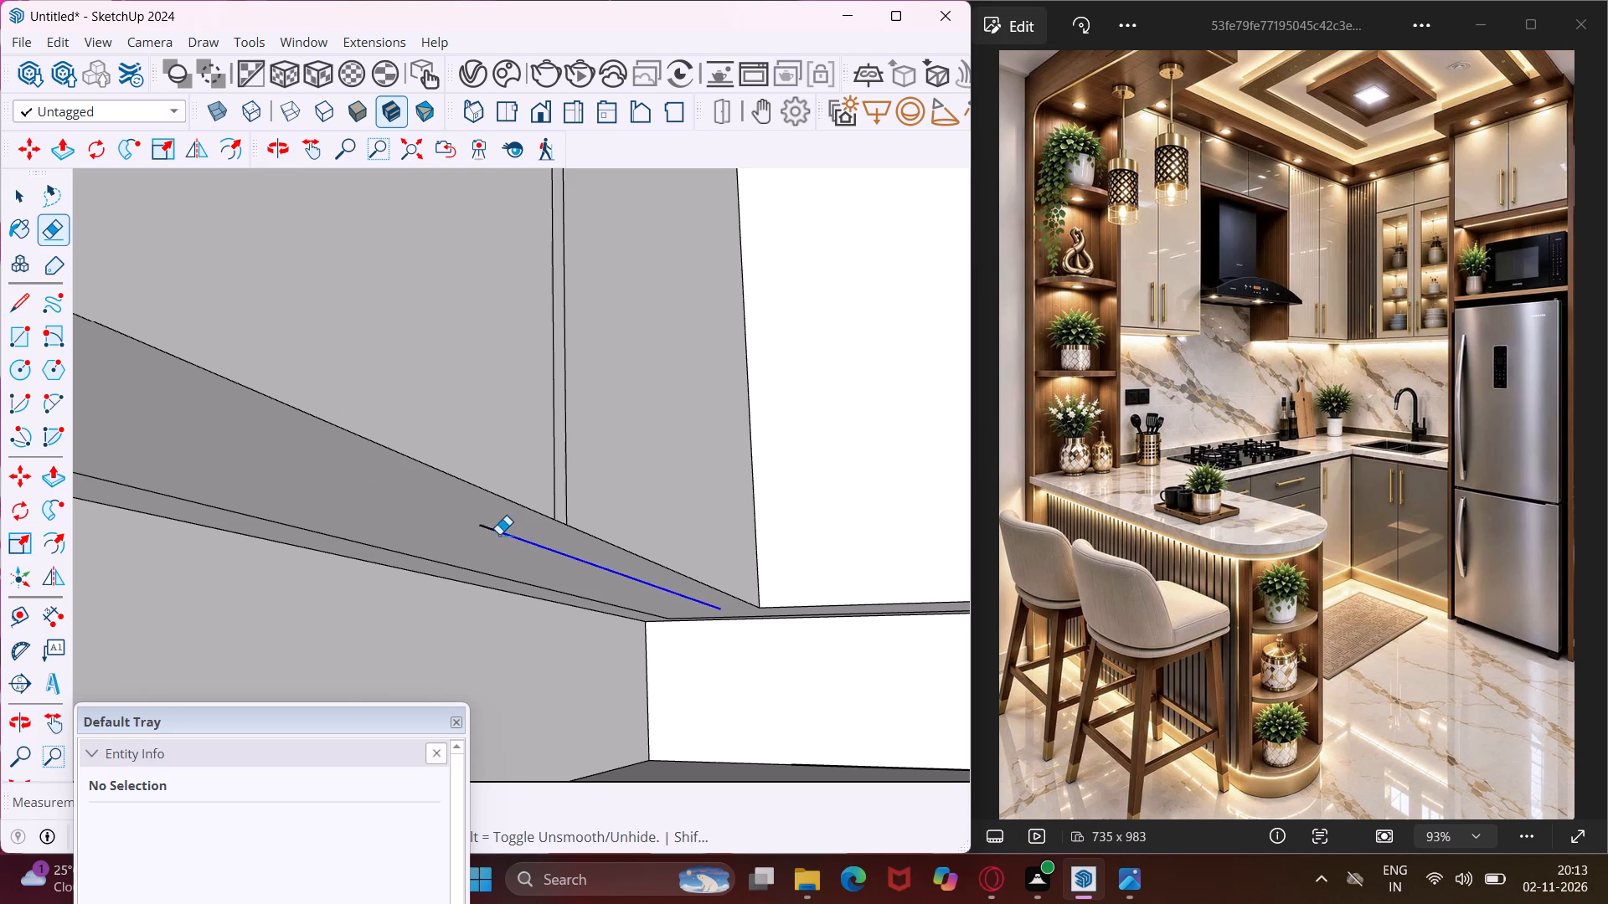
pyautogui.click(487, 528)
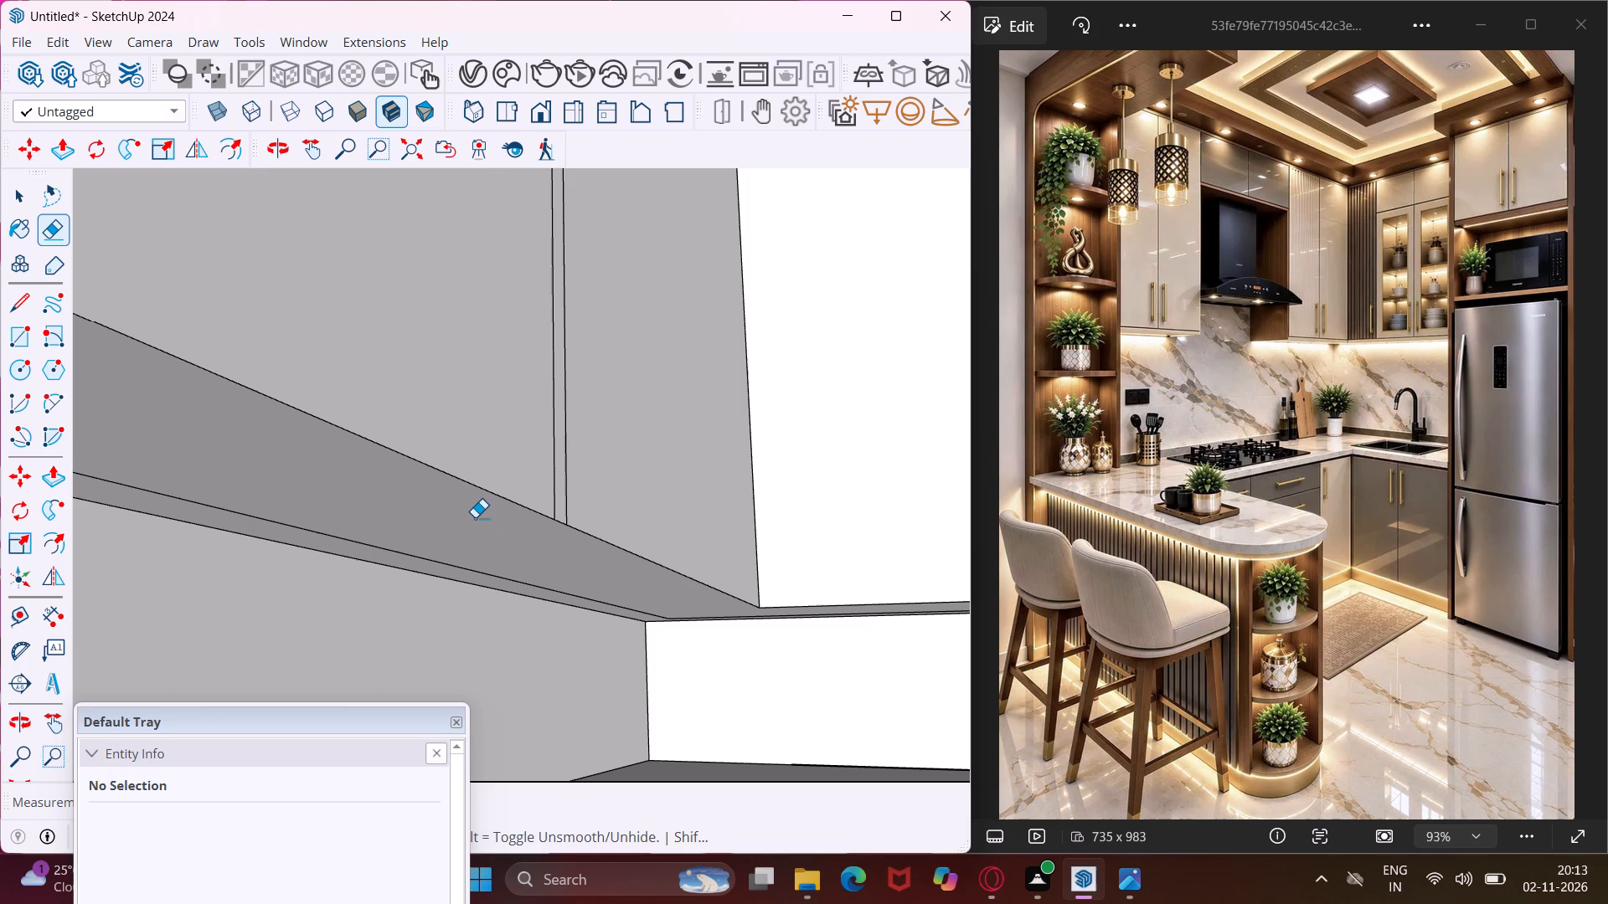
# Create a new Emissive material in the V-Ray Asset Editor.
pyautogui.click(499, 69)
pyautogui.click(478, 72)
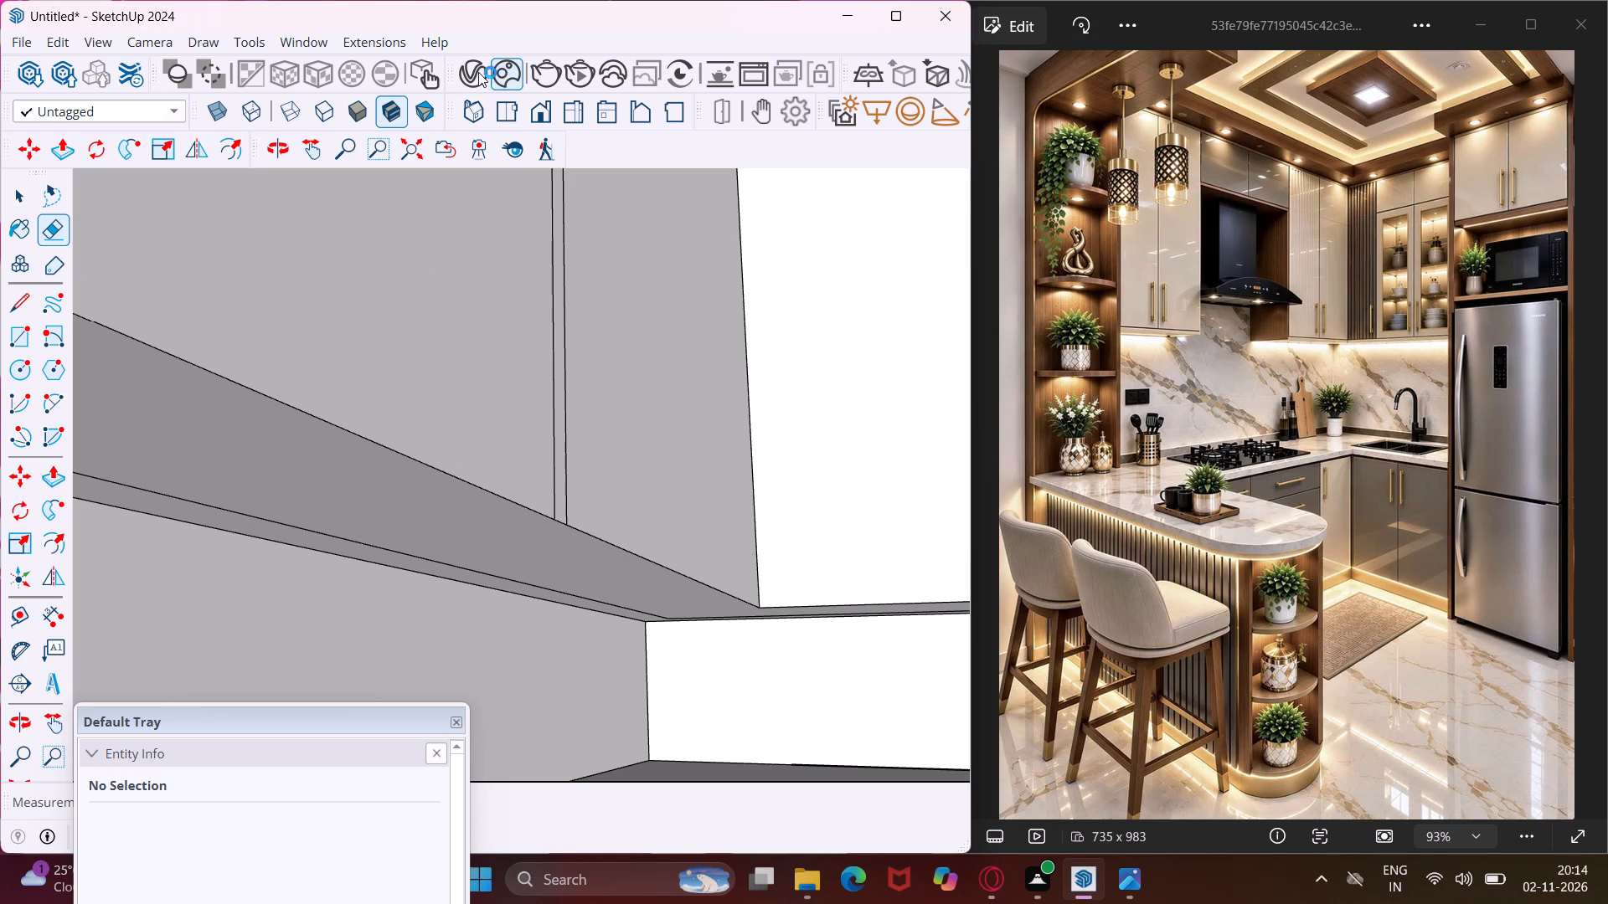
pyautogui.click(473, 74)
pyautogui.click(473, 74)
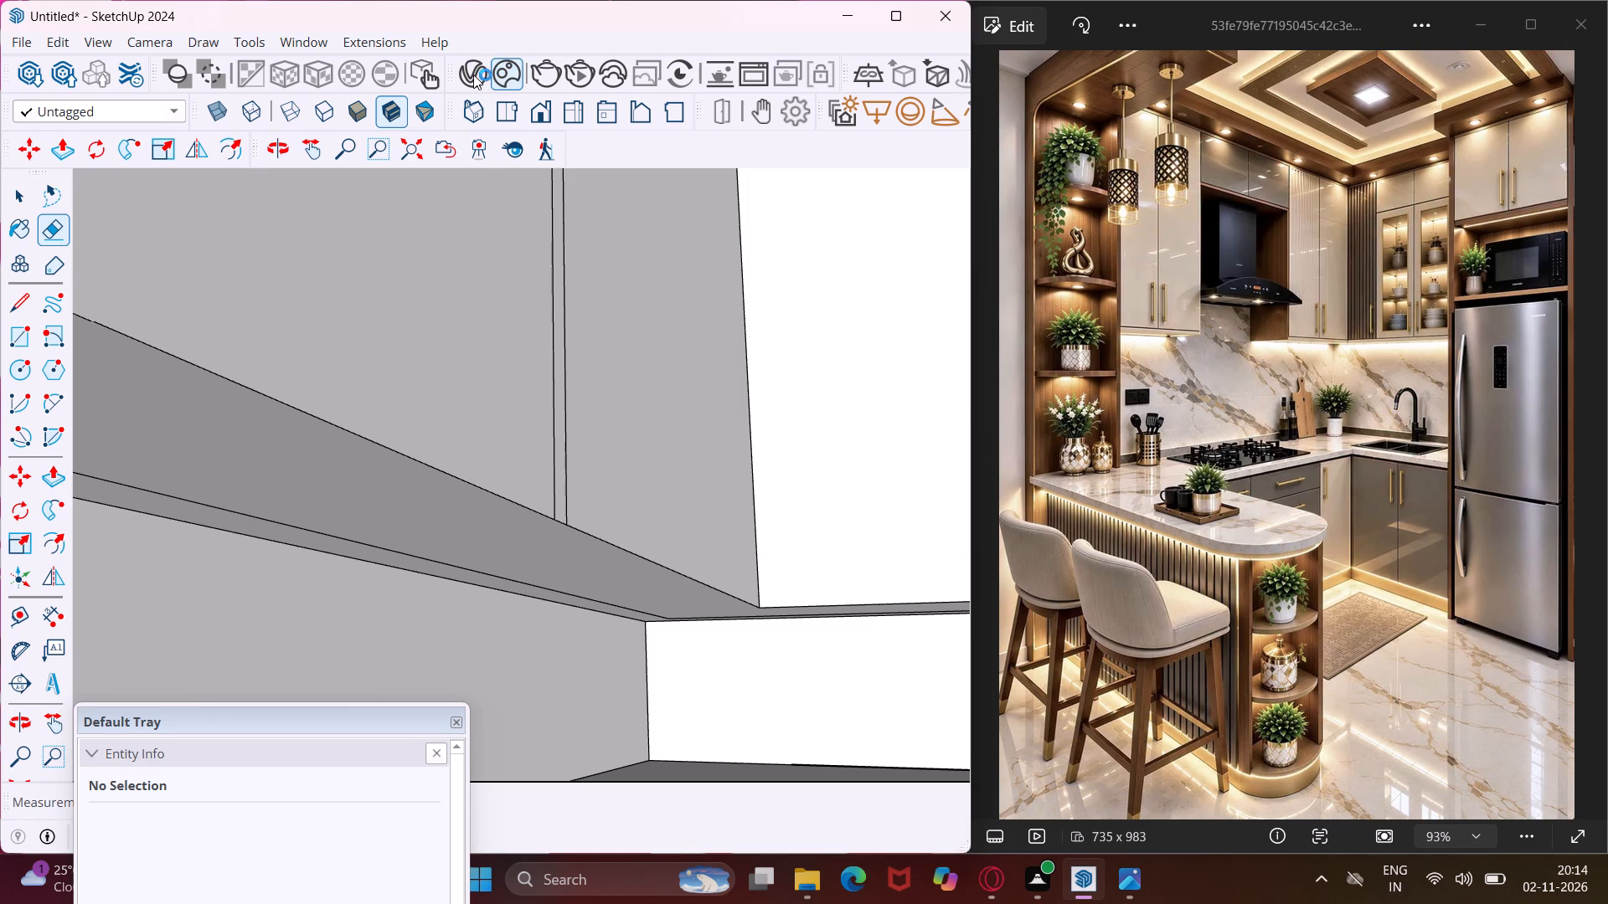
pyautogui.click(473, 74)
pyautogui.click(473, 74)
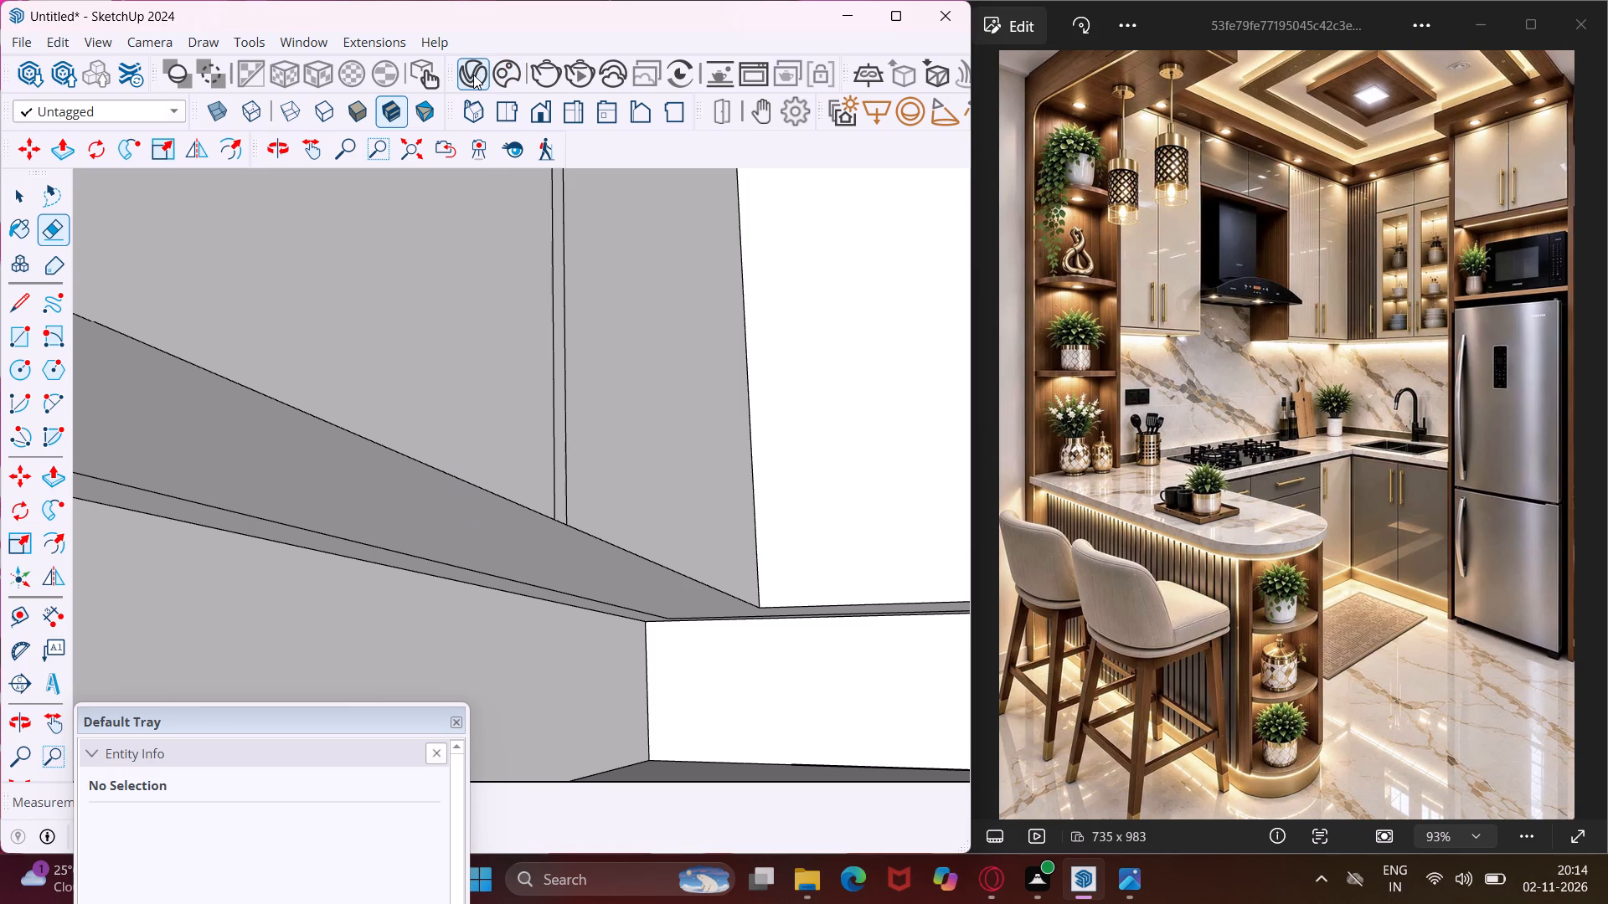
pyautogui.doubleClick(473, 74)
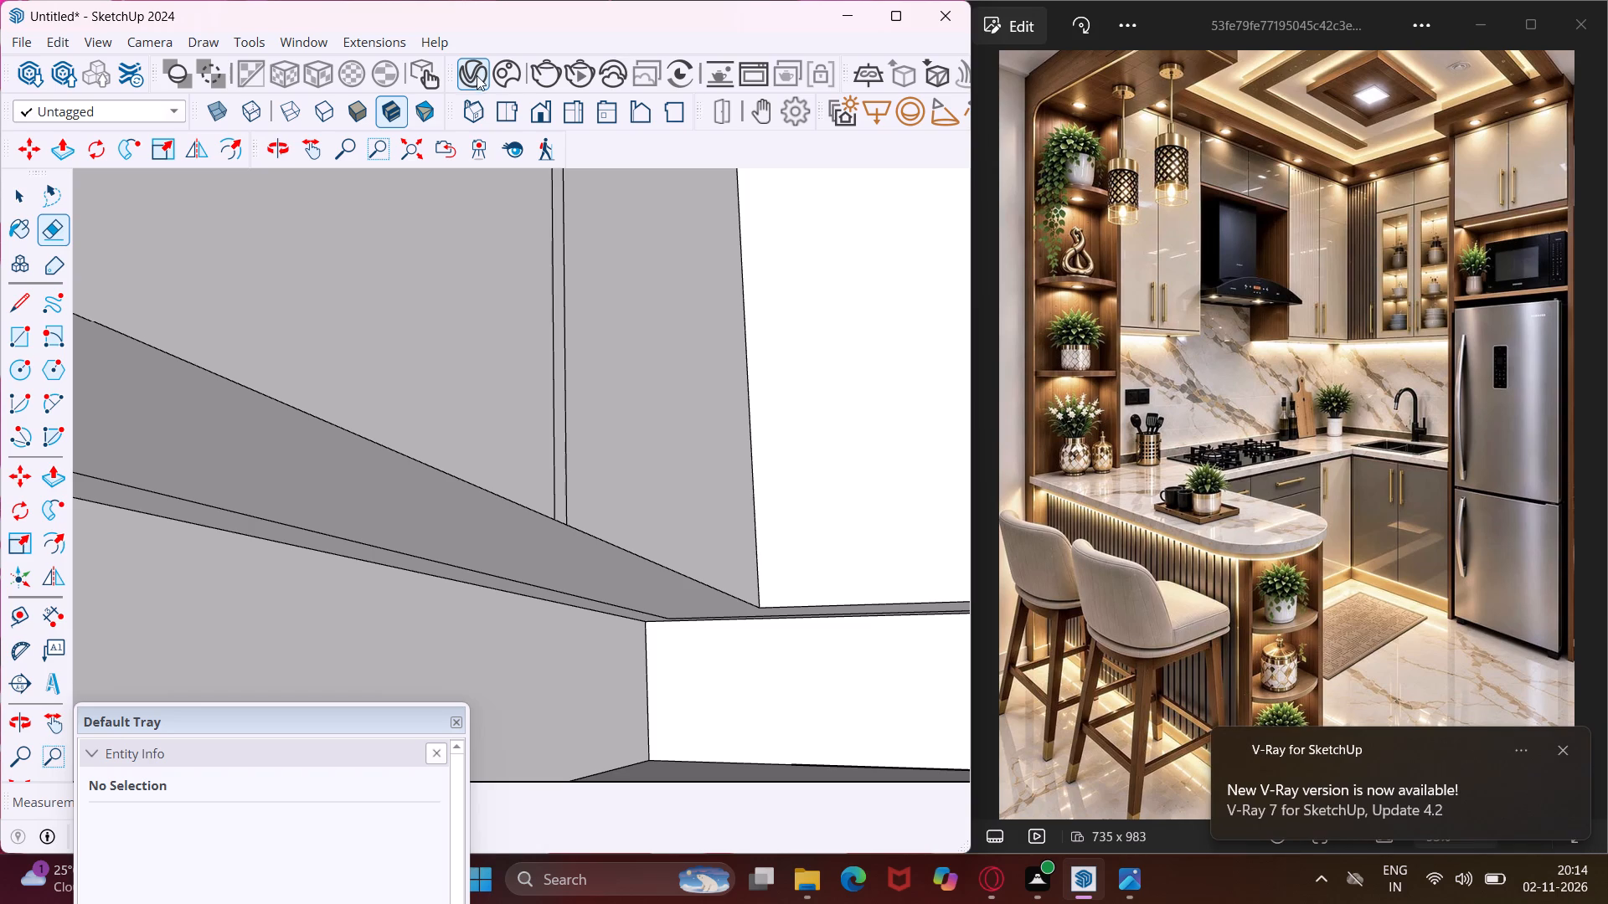
pyautogui.click(1559, 748)
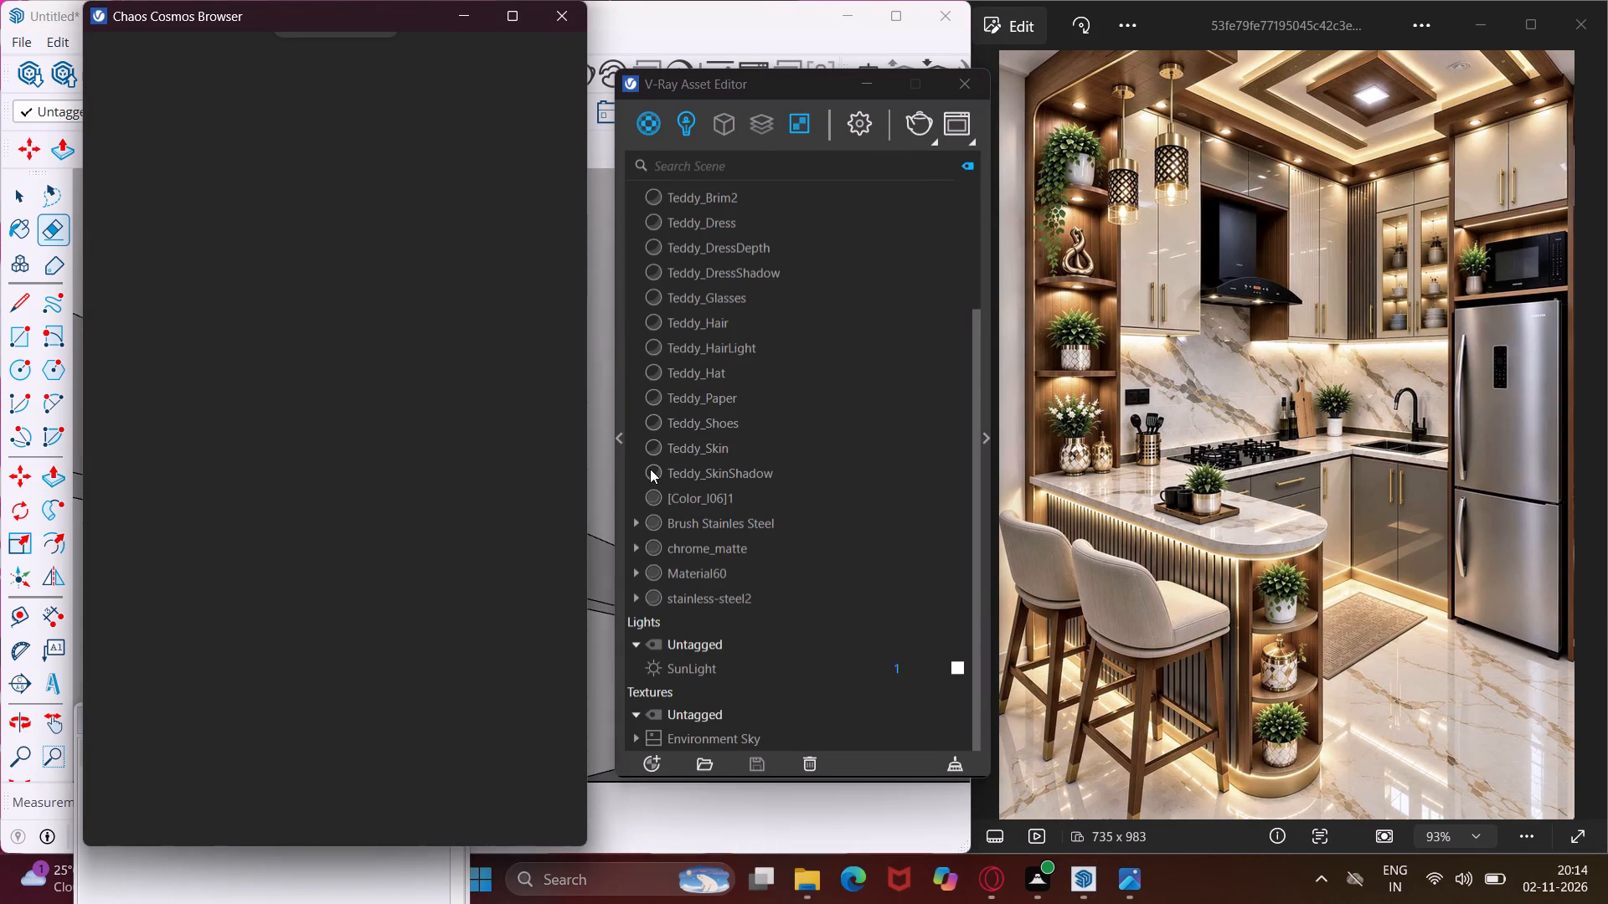
pyautogui.click(468, 5)
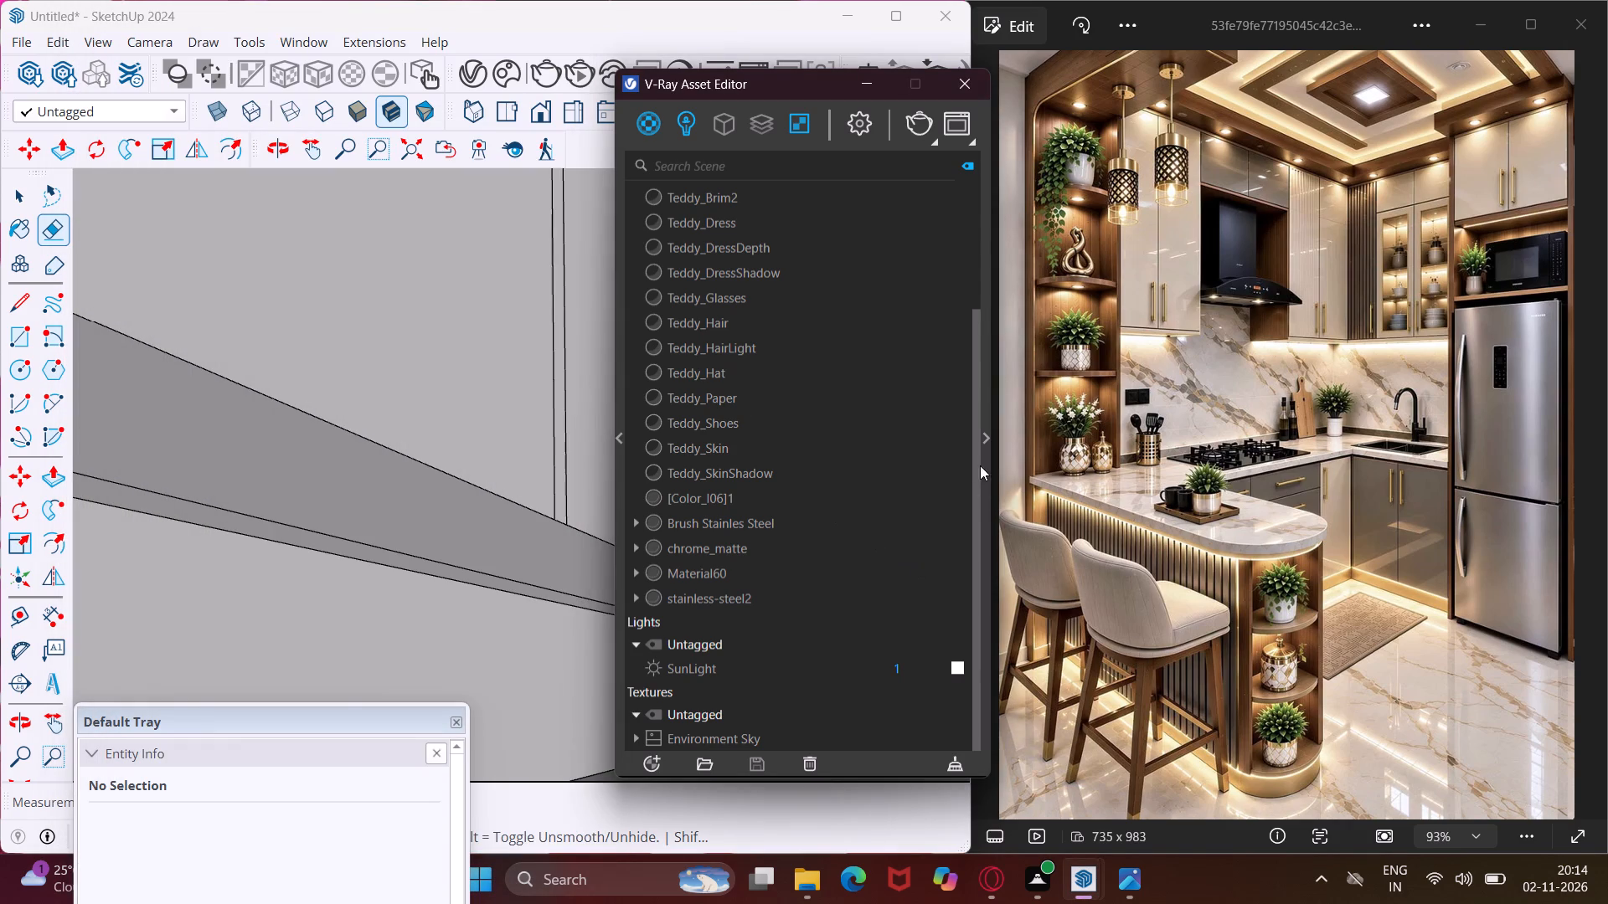
pyautogui.click(987, 449)
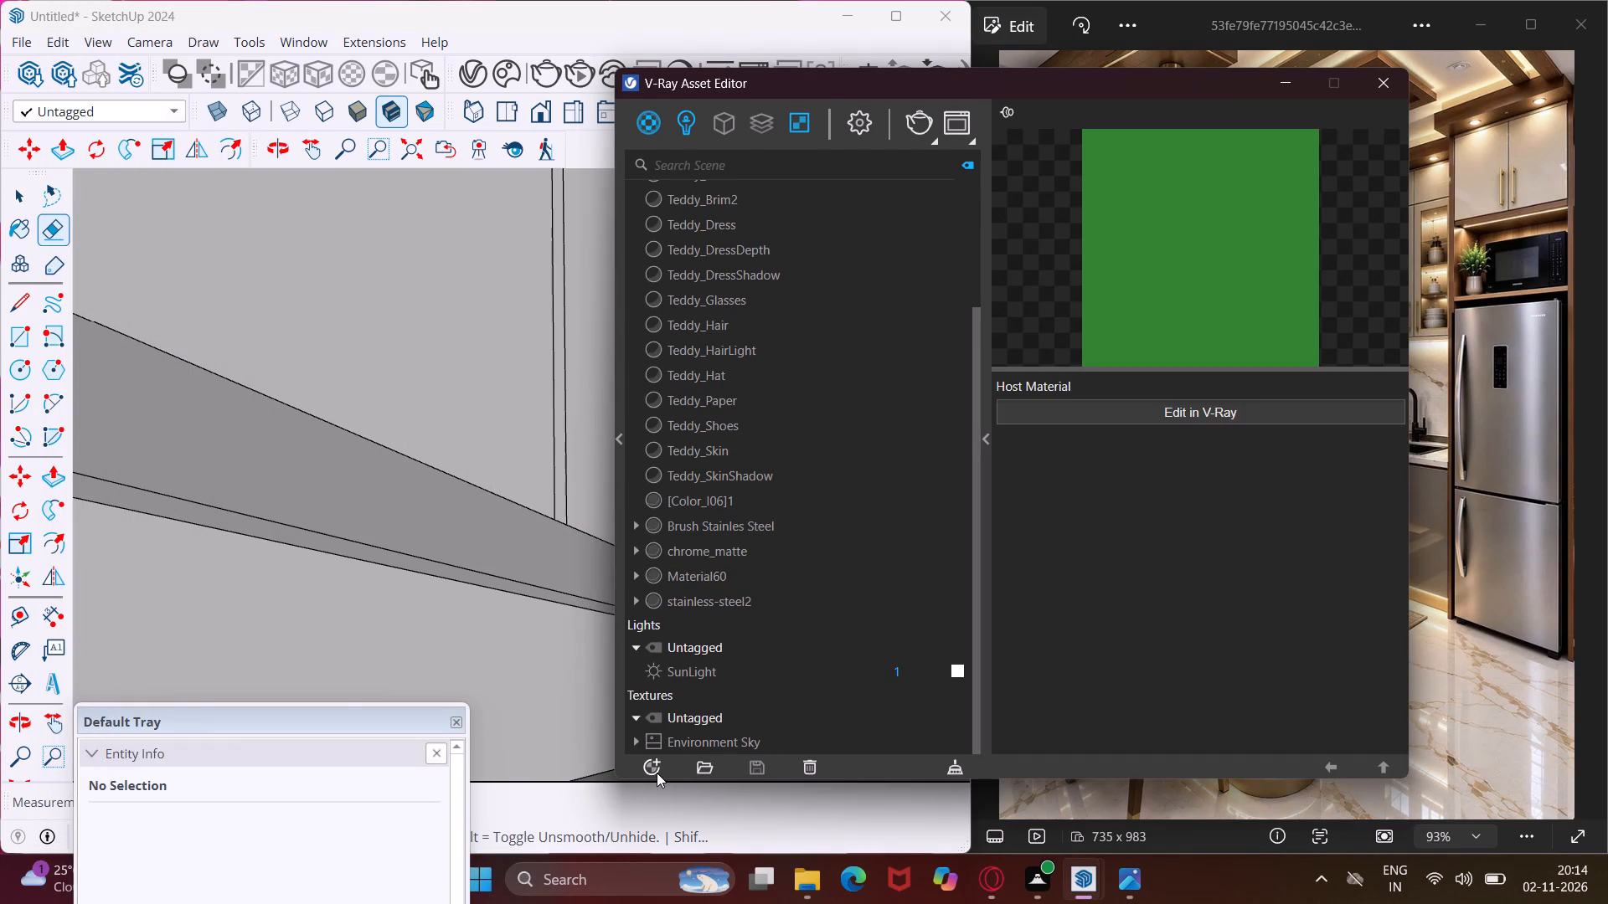
pyautogui.click(655, 773)
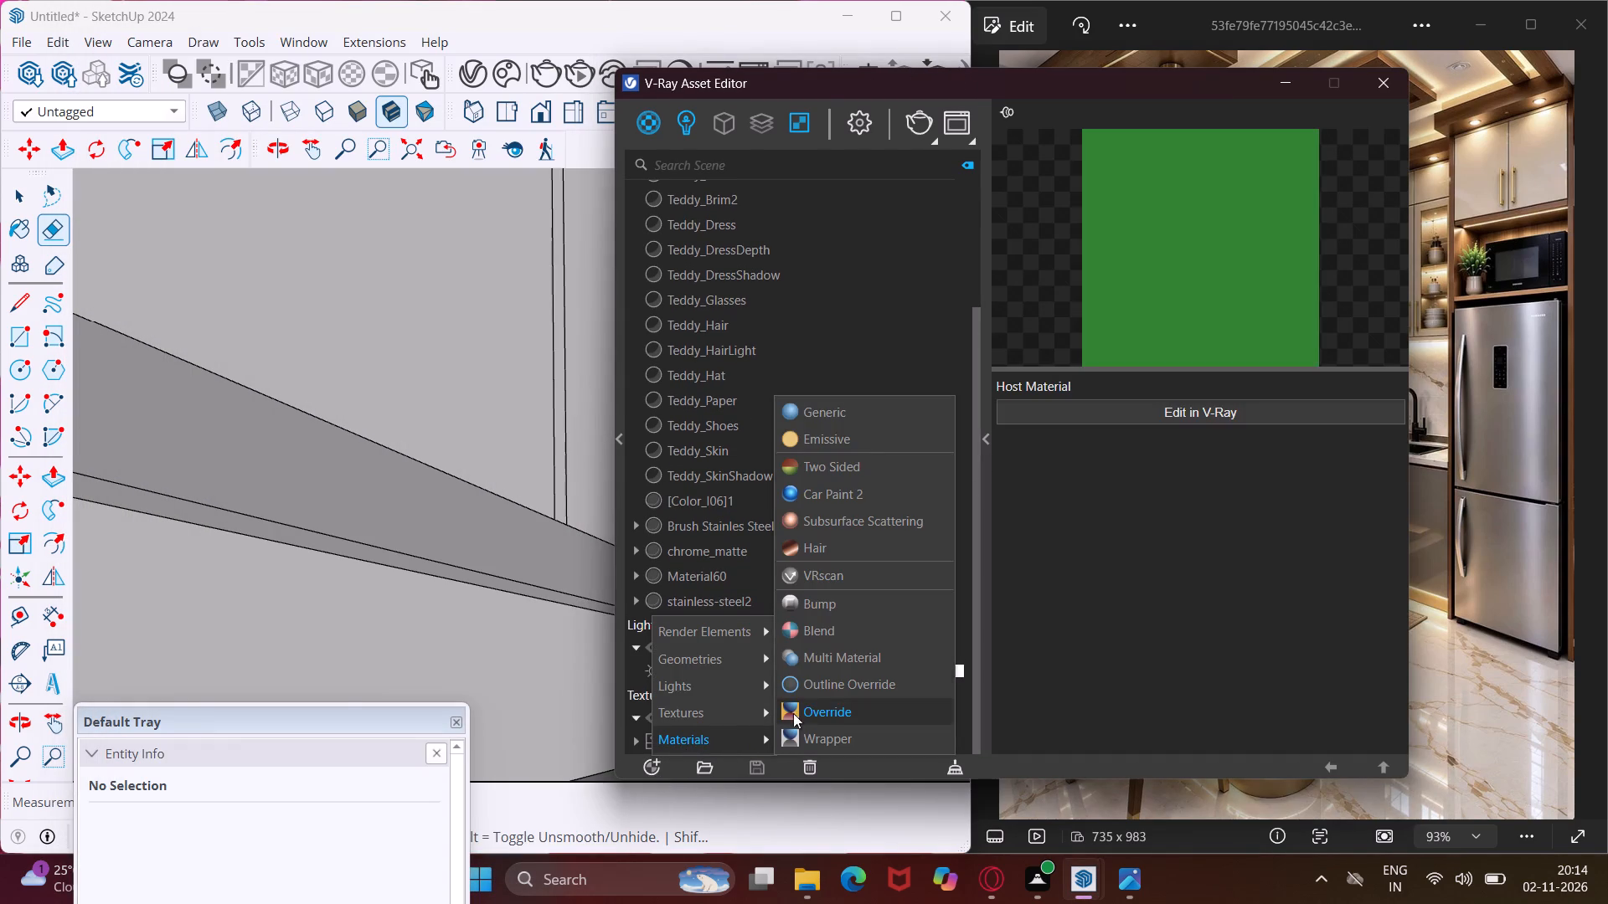
pyautogui.click(830, 449)
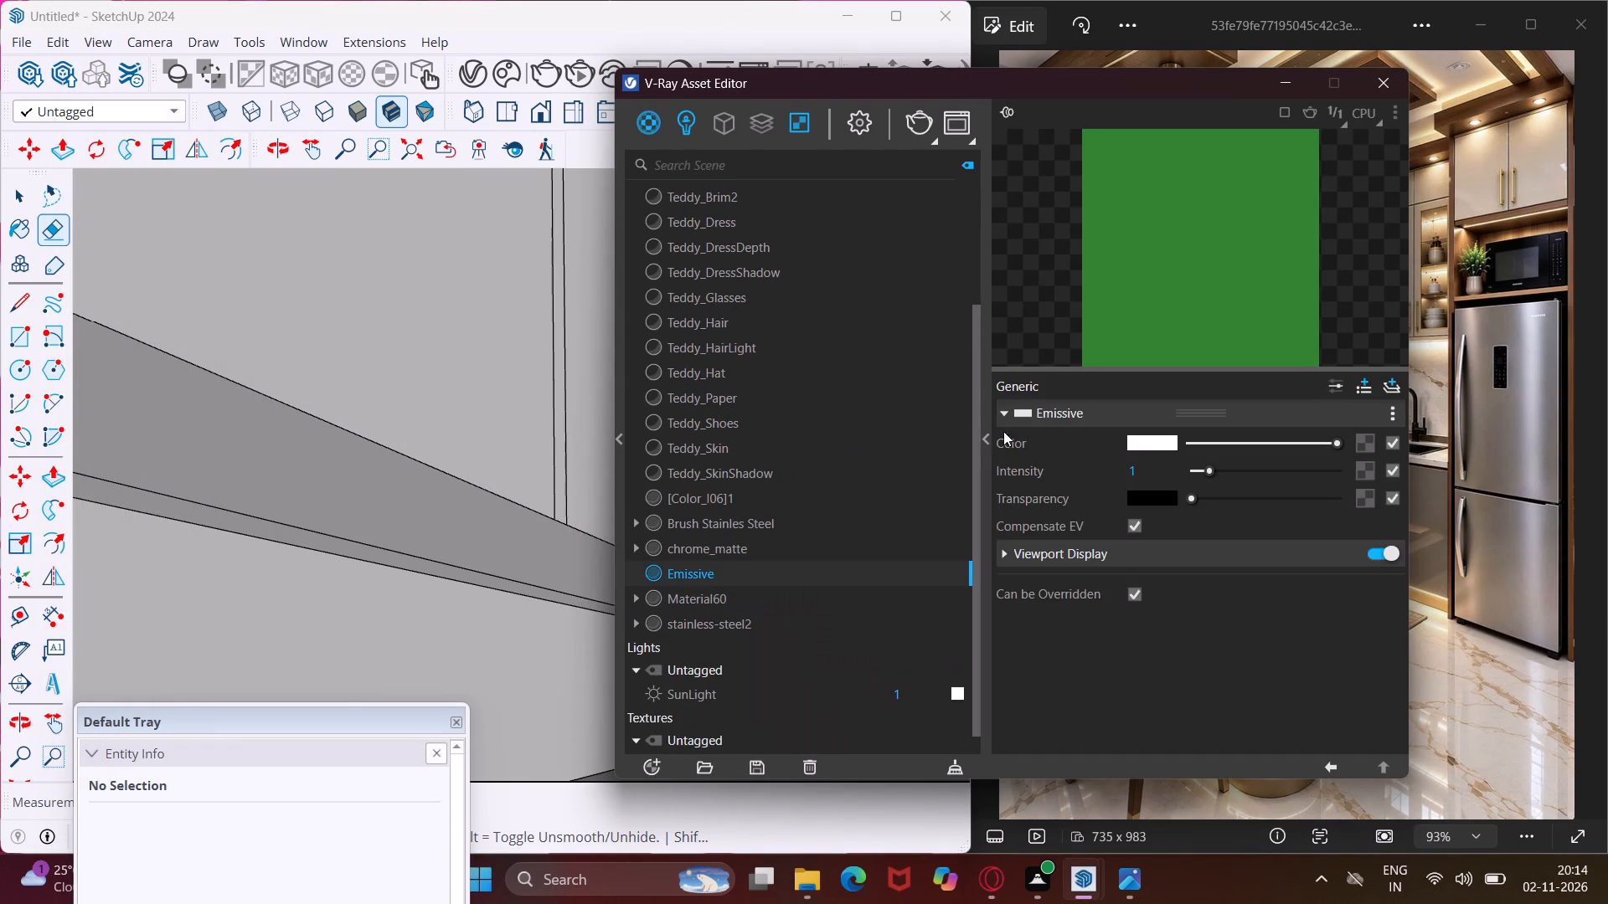
# Set the Emissive material's color to a pale yellow, RGB 0.873, 0.894, 0.701.
pyautogui.click(1161, 441)
pyautogui.click(759, 321)
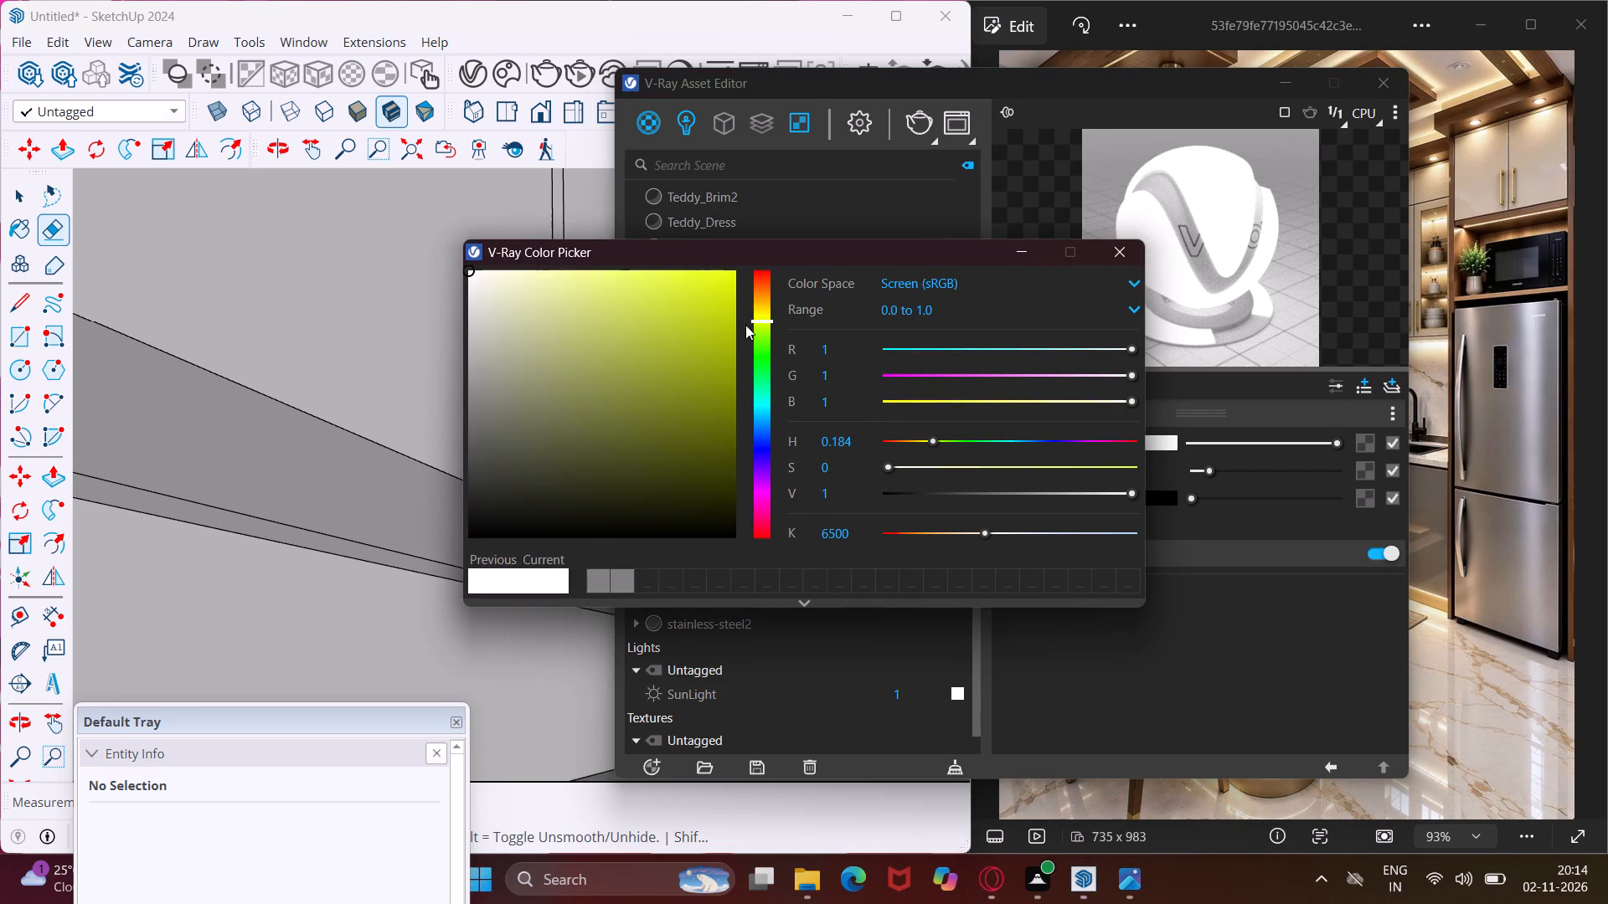
pyautogui.click(527, 300)
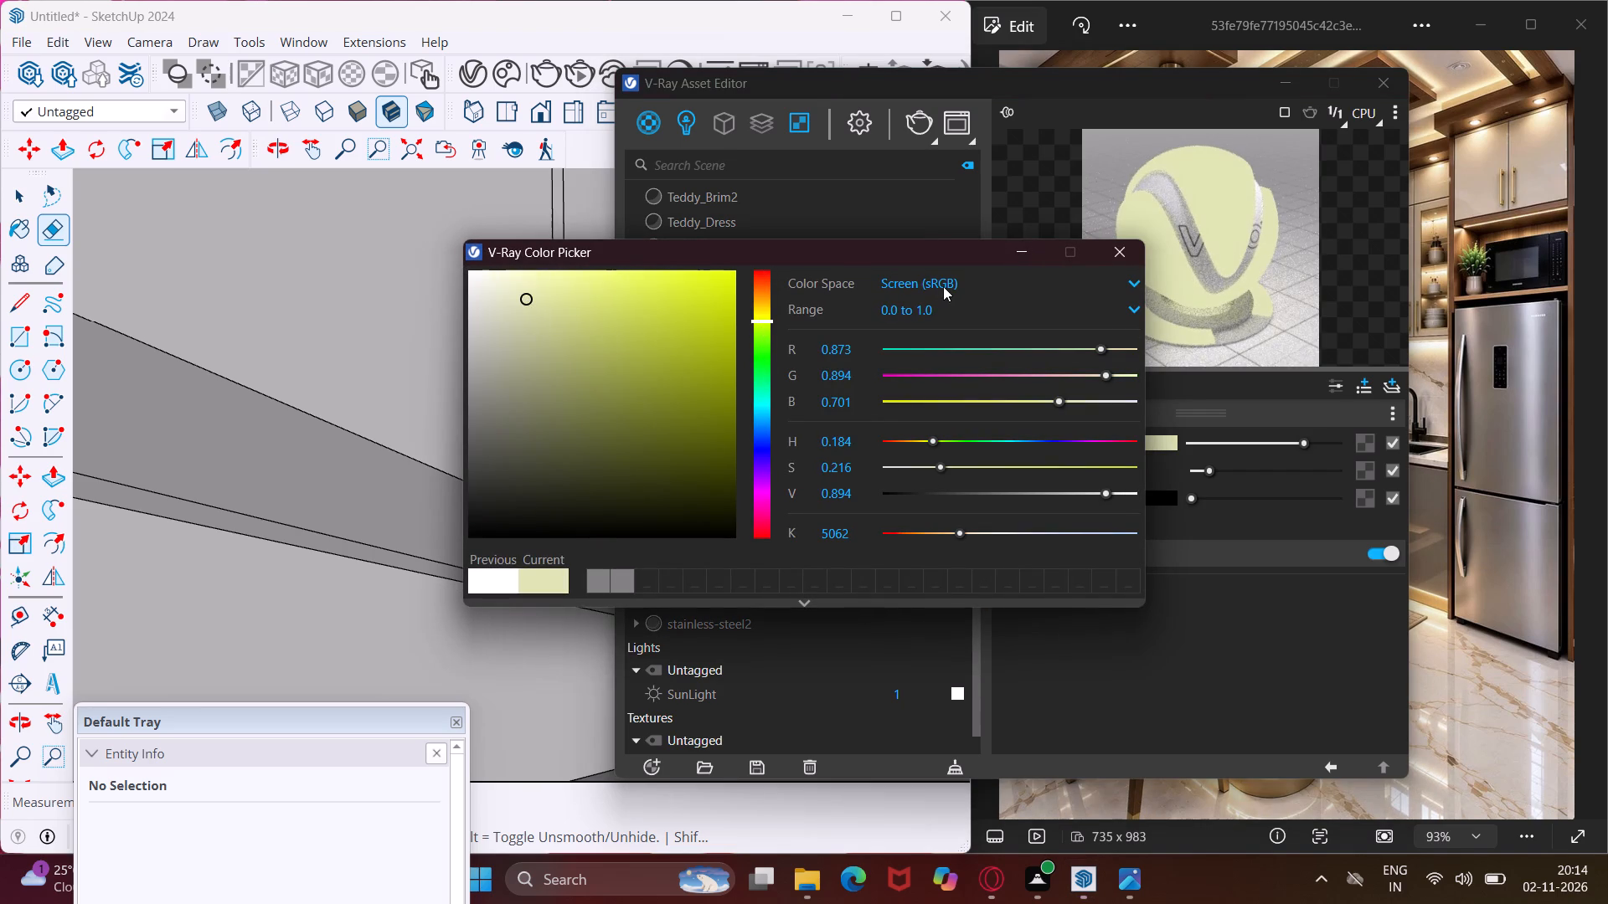
pyautogui.click(1031, 251)
# Set the Emissive material's intensity to 3.9 and return to the model.
pyautogui.moveTo(1212, 472); pyautogui.dragTo(1256, 474)
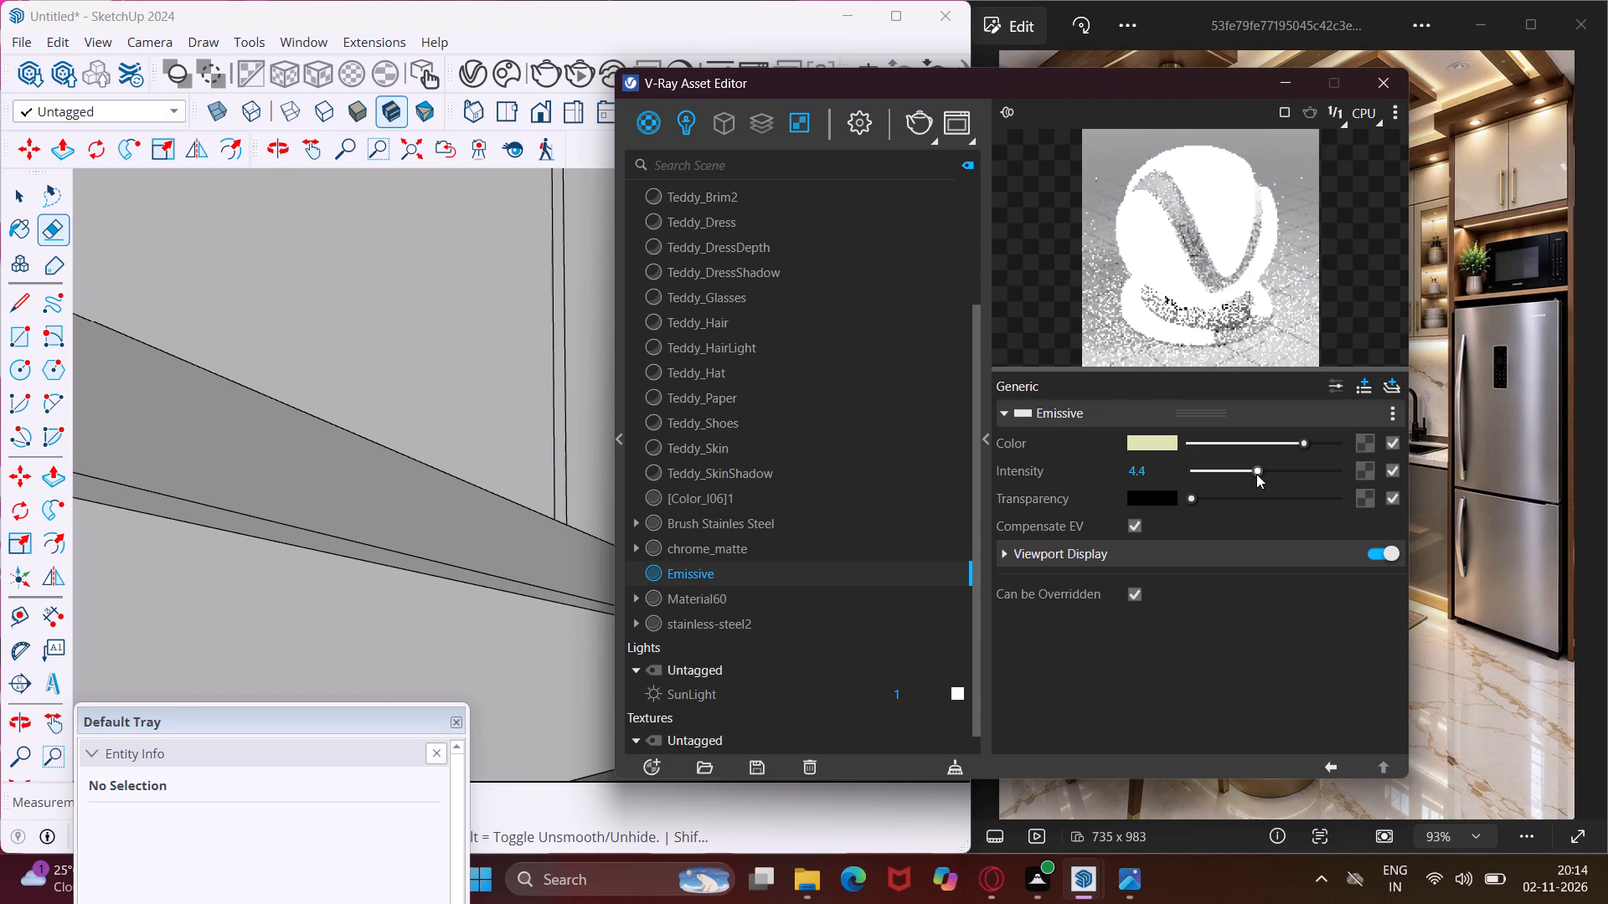
pyautogui.moveTo(1256, 474); pyautogui.dragTo(1253, 474)
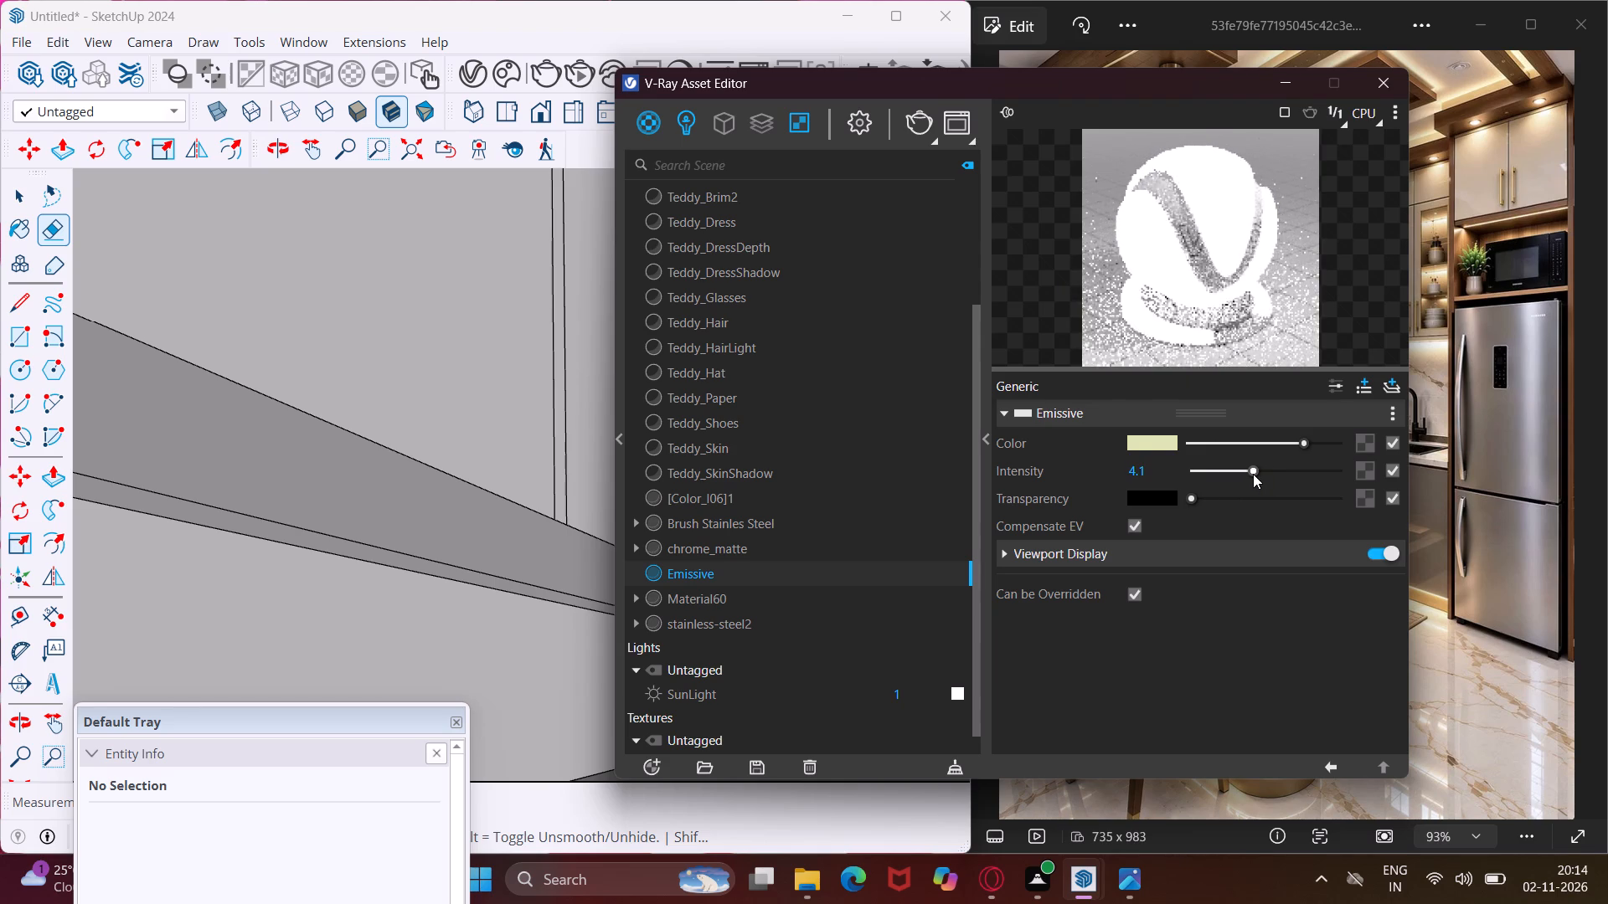
pyautogui.moveTo(1253, 474); pyautogui.dragTo(1250, 475)
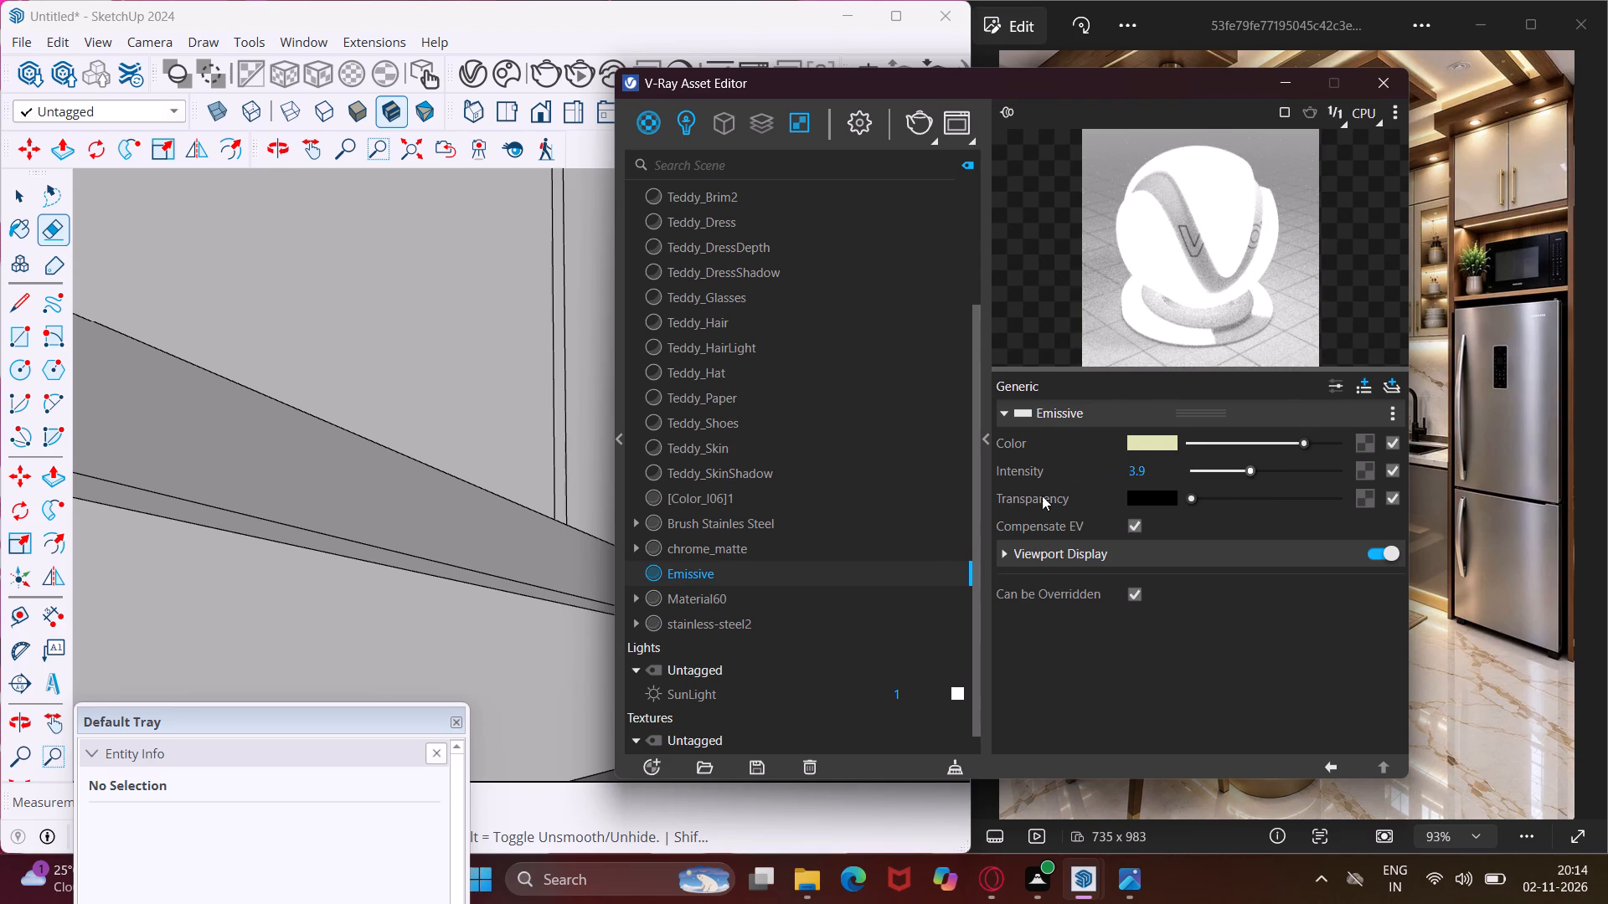
pyautogui.doubleClick(876, 573)
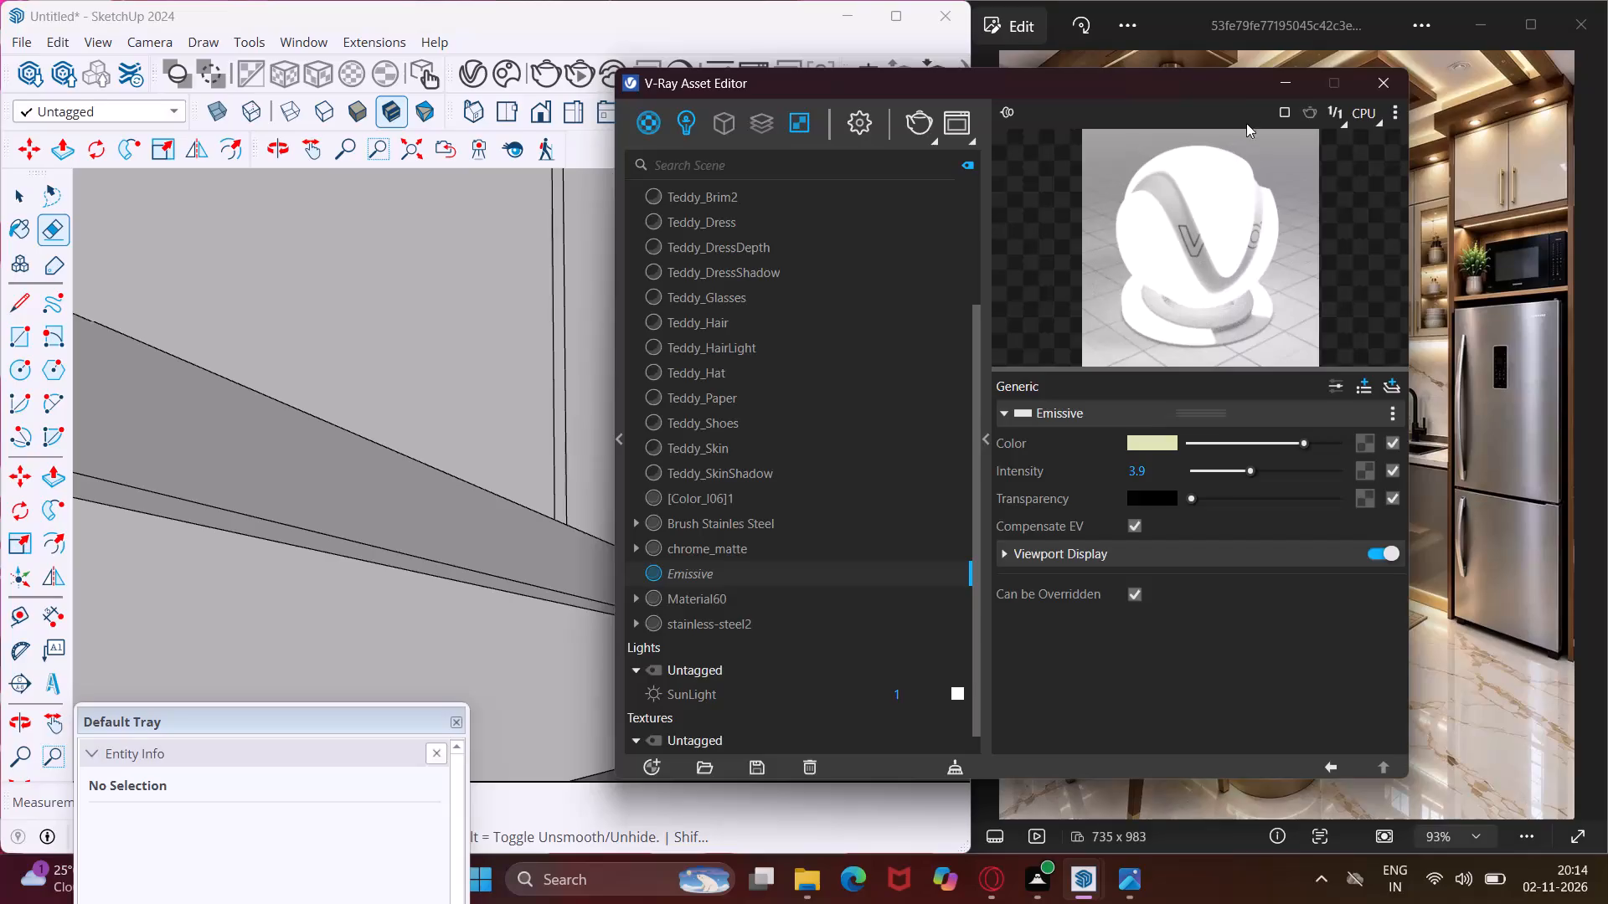
pyautogui.click(1270, 84)
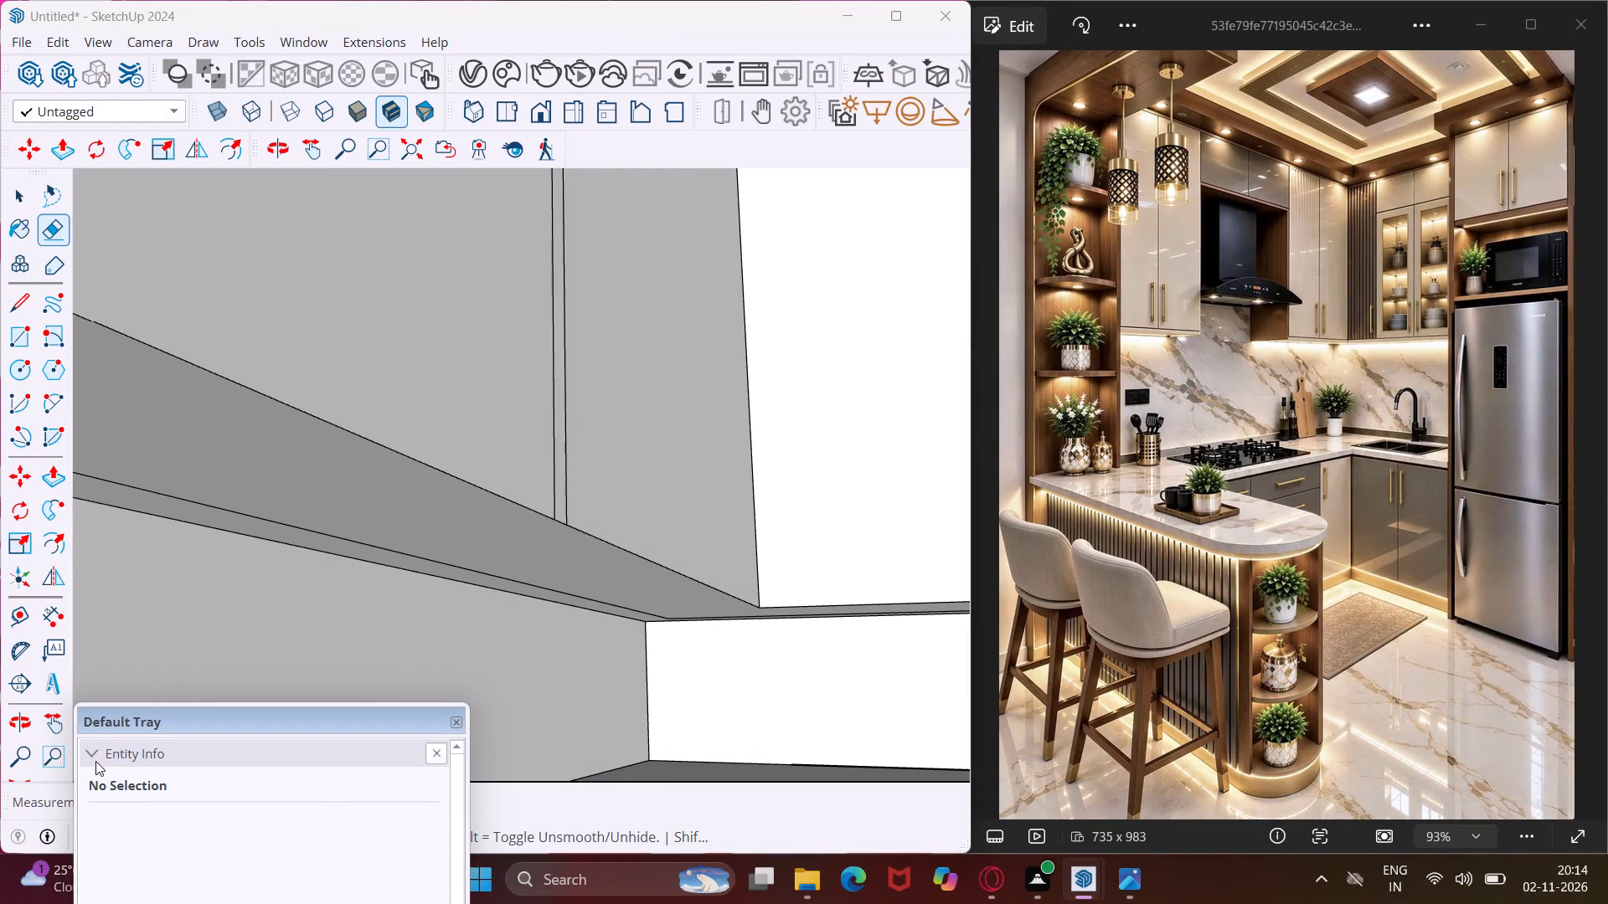
# Paint the narrow strip on the base cabinets' underside along the toe kick with the Emissive material.
pyautogui.click(95, 761)
pyautogui.click(122, 840)
pyautogui.scroll(3, 290, 599)
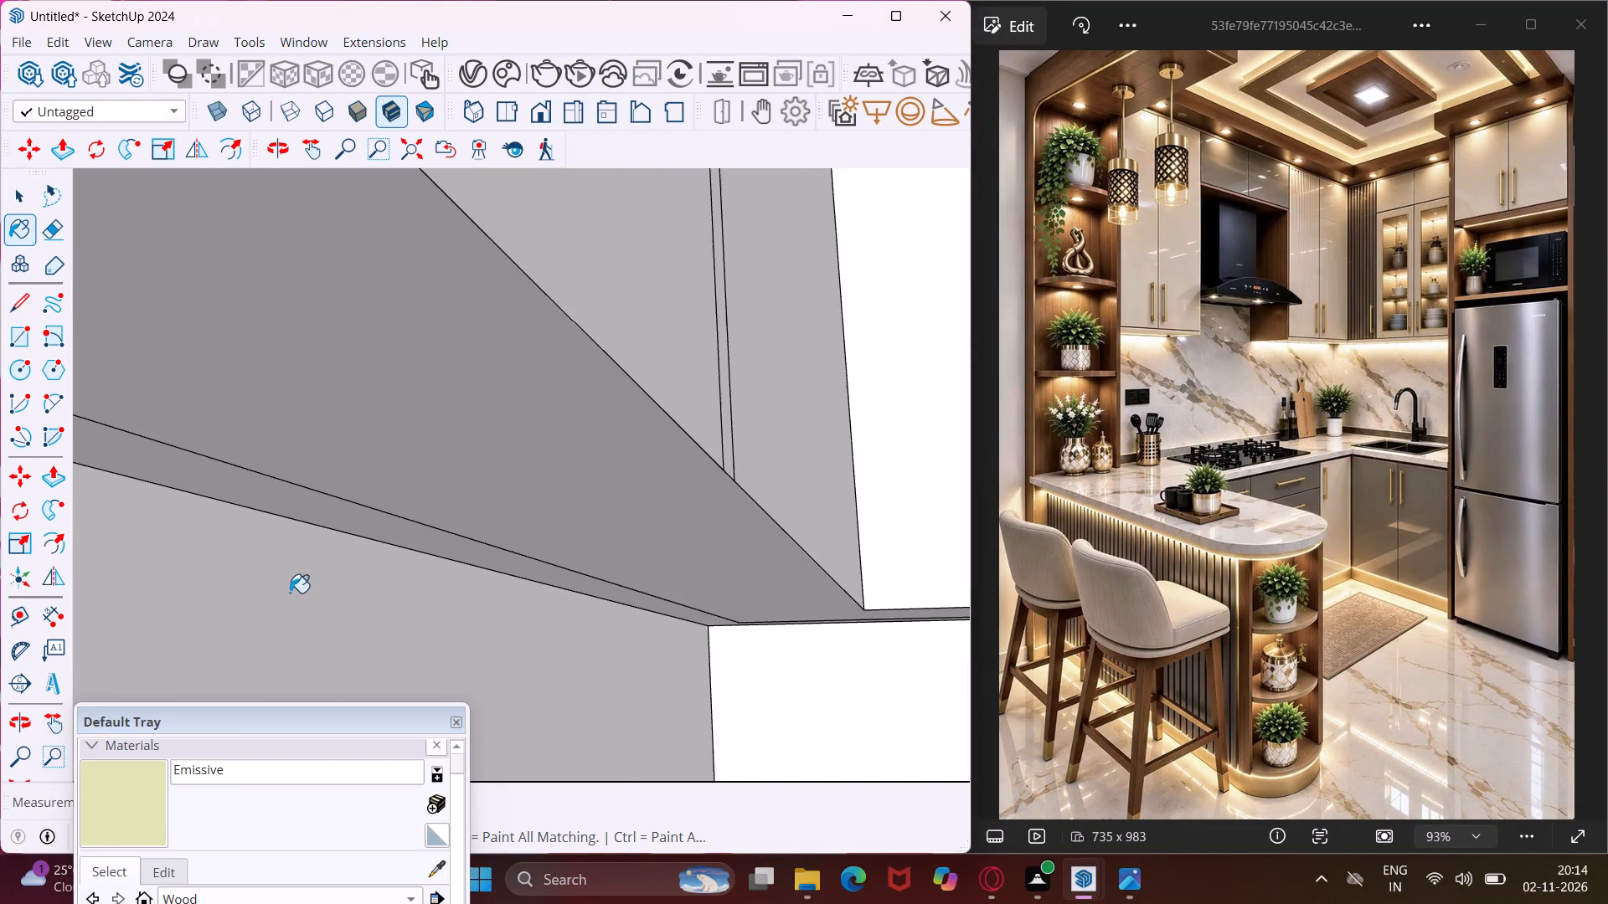
pyautogui.scroll(4, 290, 593)
pyautogui.click(365, 494)
pyautogui.scroll(-1, 564, 559)
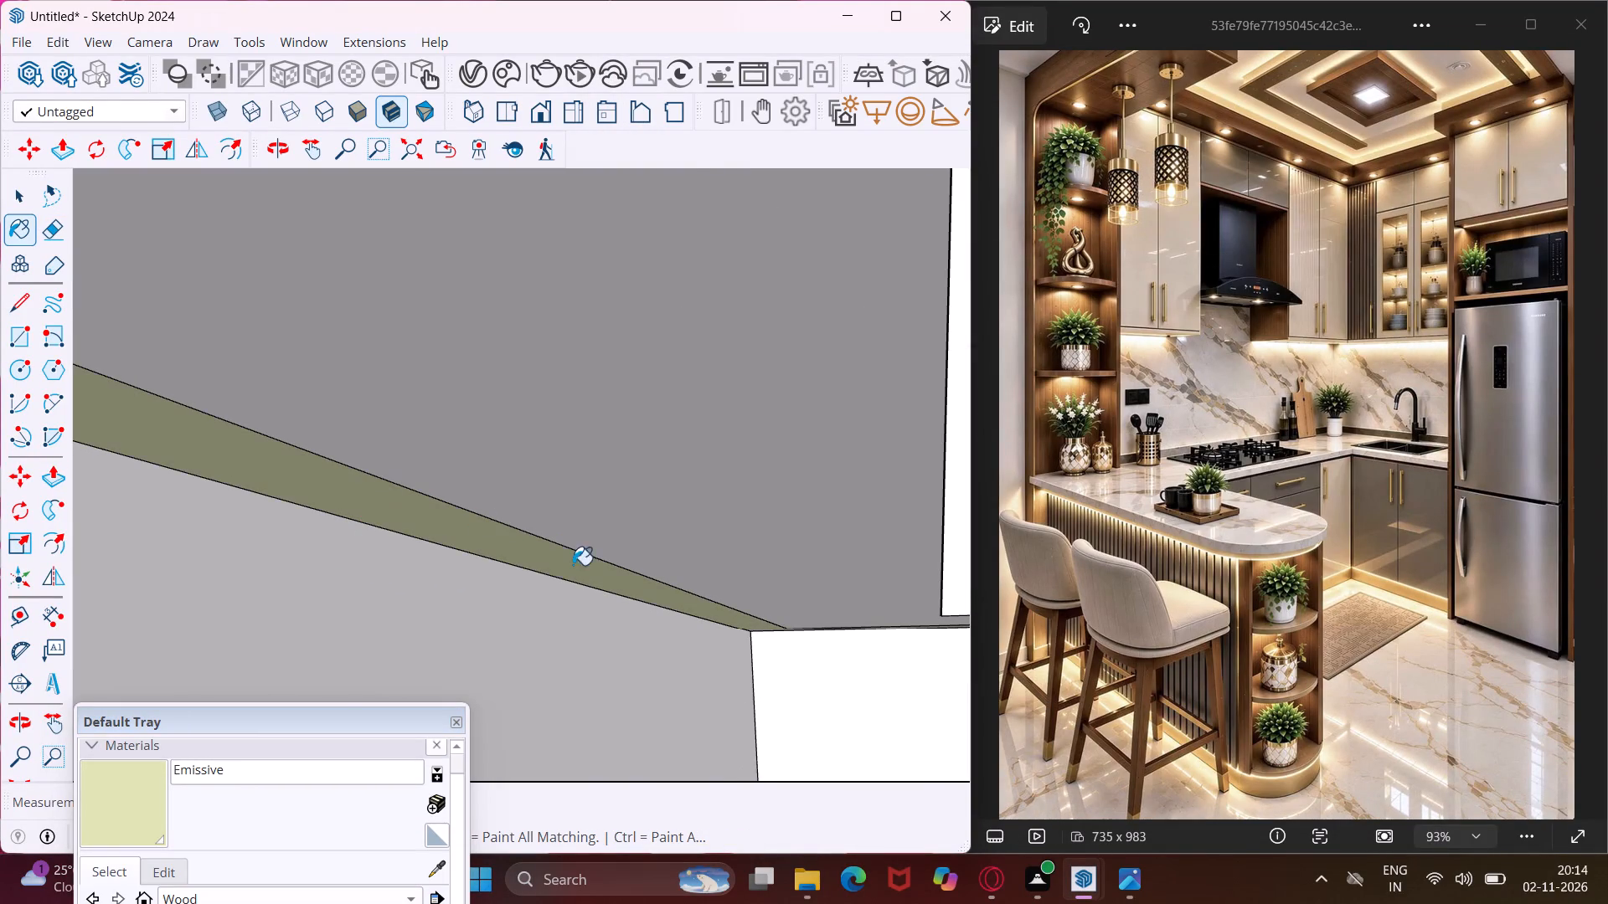
pyautogui.scroll(-2, 573, 565)
pyautogui.moveTo(780, 598); pyautogui.dragTo(657, 515, button='middle')
pyautogui.scroll(-6, 611, 533)
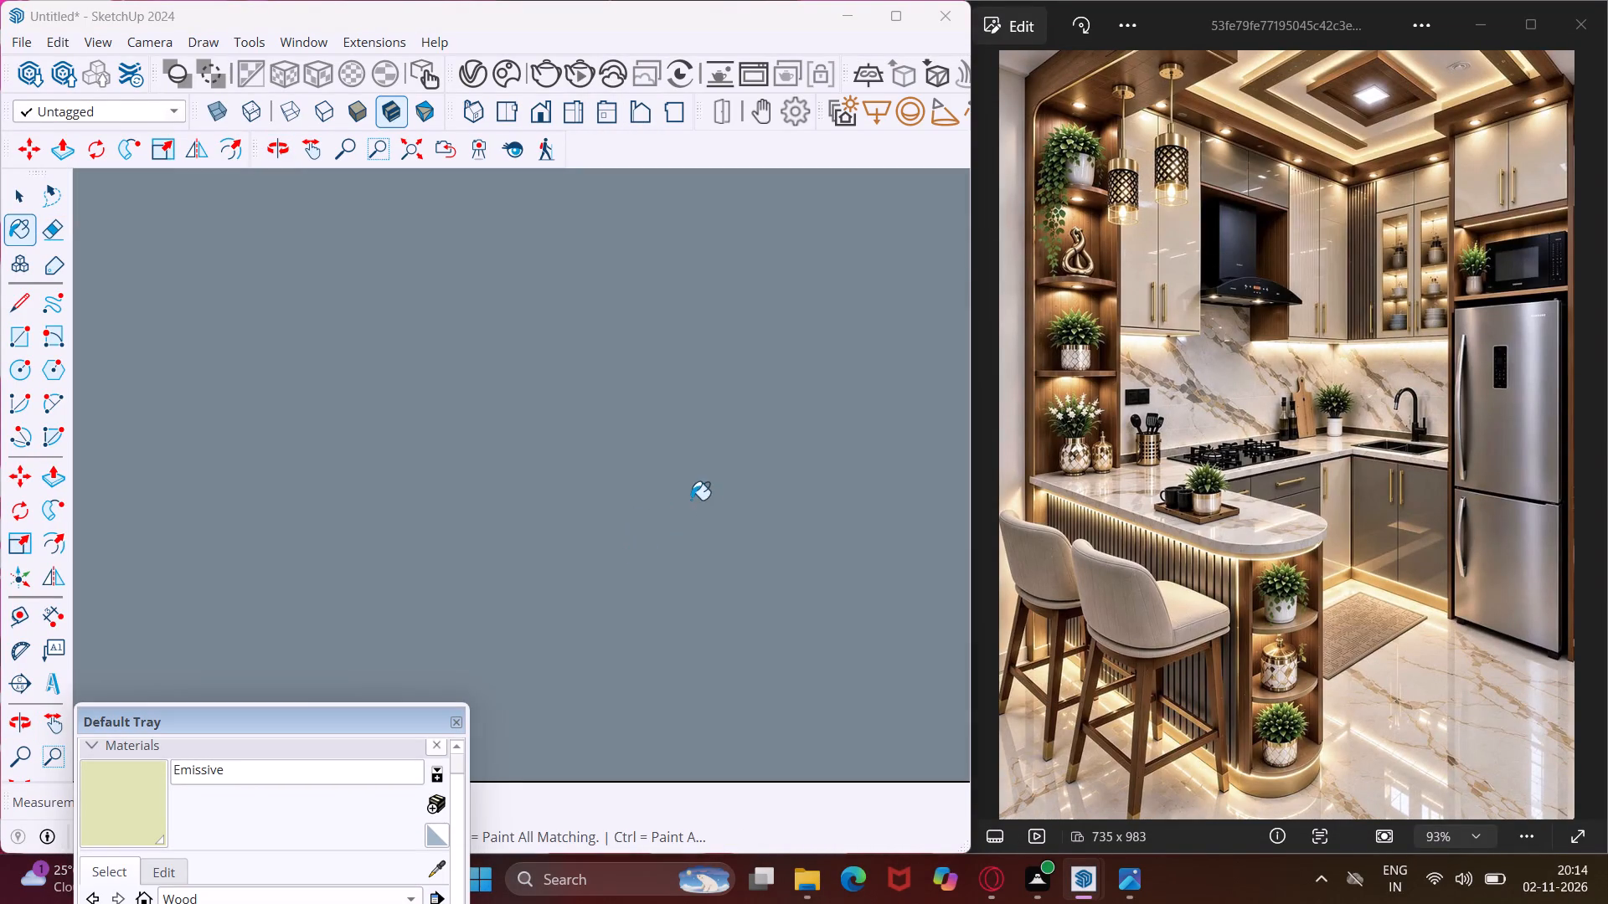
# Examine the toe kick, the counter run, and the peninsula's shelf end and base for places to add light strips.
pyautogui.moveTo(690, 500); pyautogui.dragTo(587, 828, button='middle')
pyautogui.scroll(-20, 557, 632)
pyautogui.scroll(-2, 557, 632)
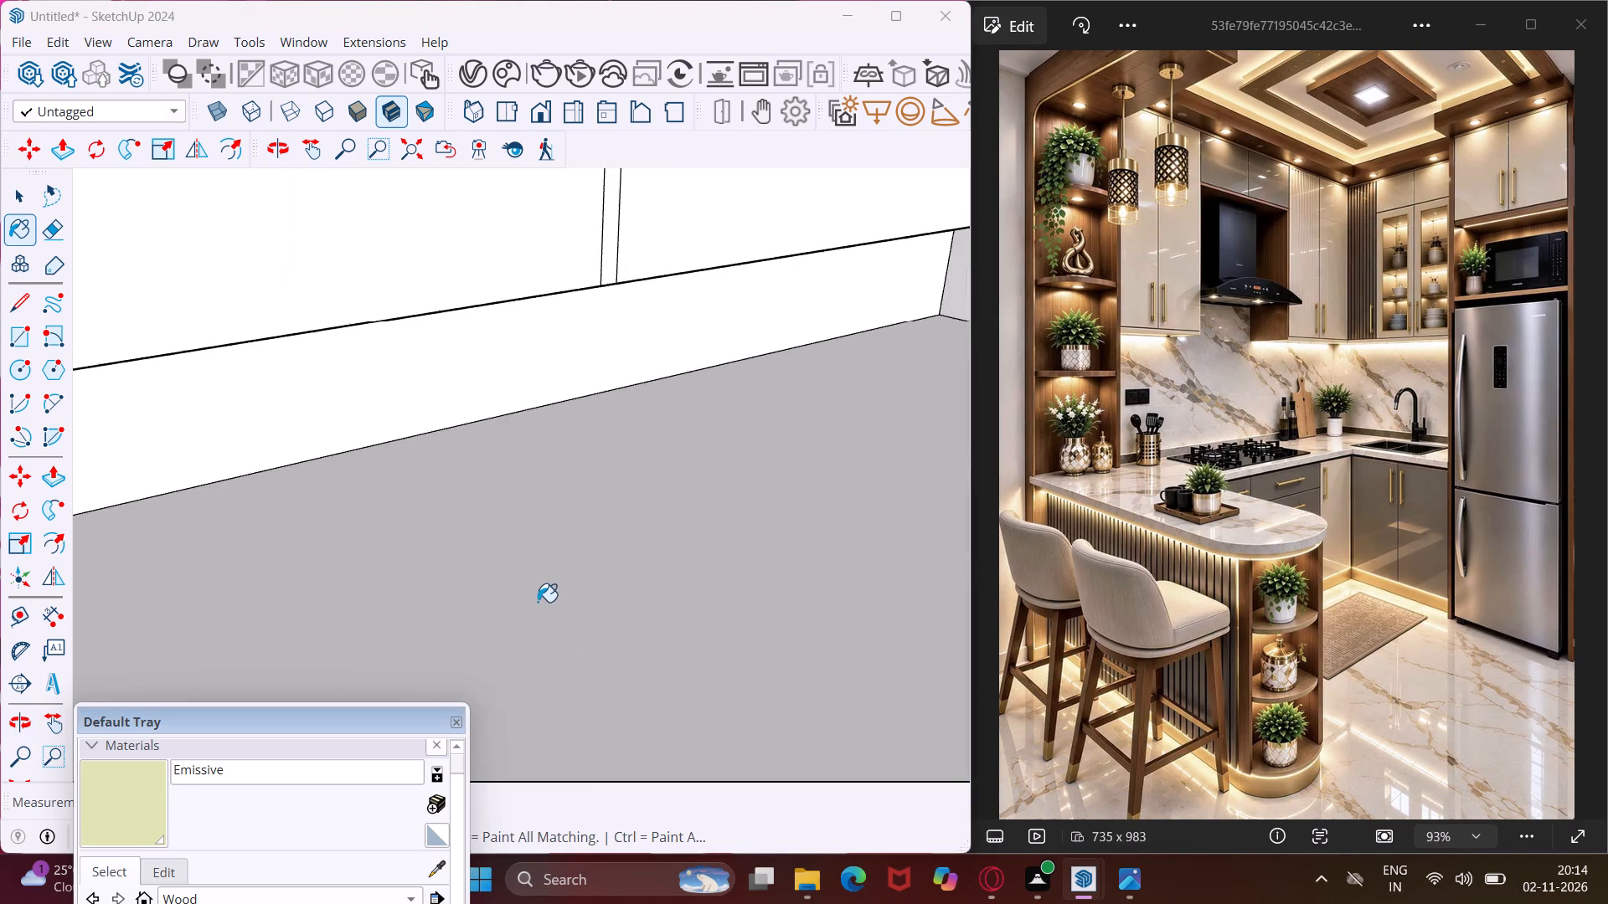
pyautogui.scroll(-19, 538, 602)
pyautogui.scroll(-5, 585, 542)
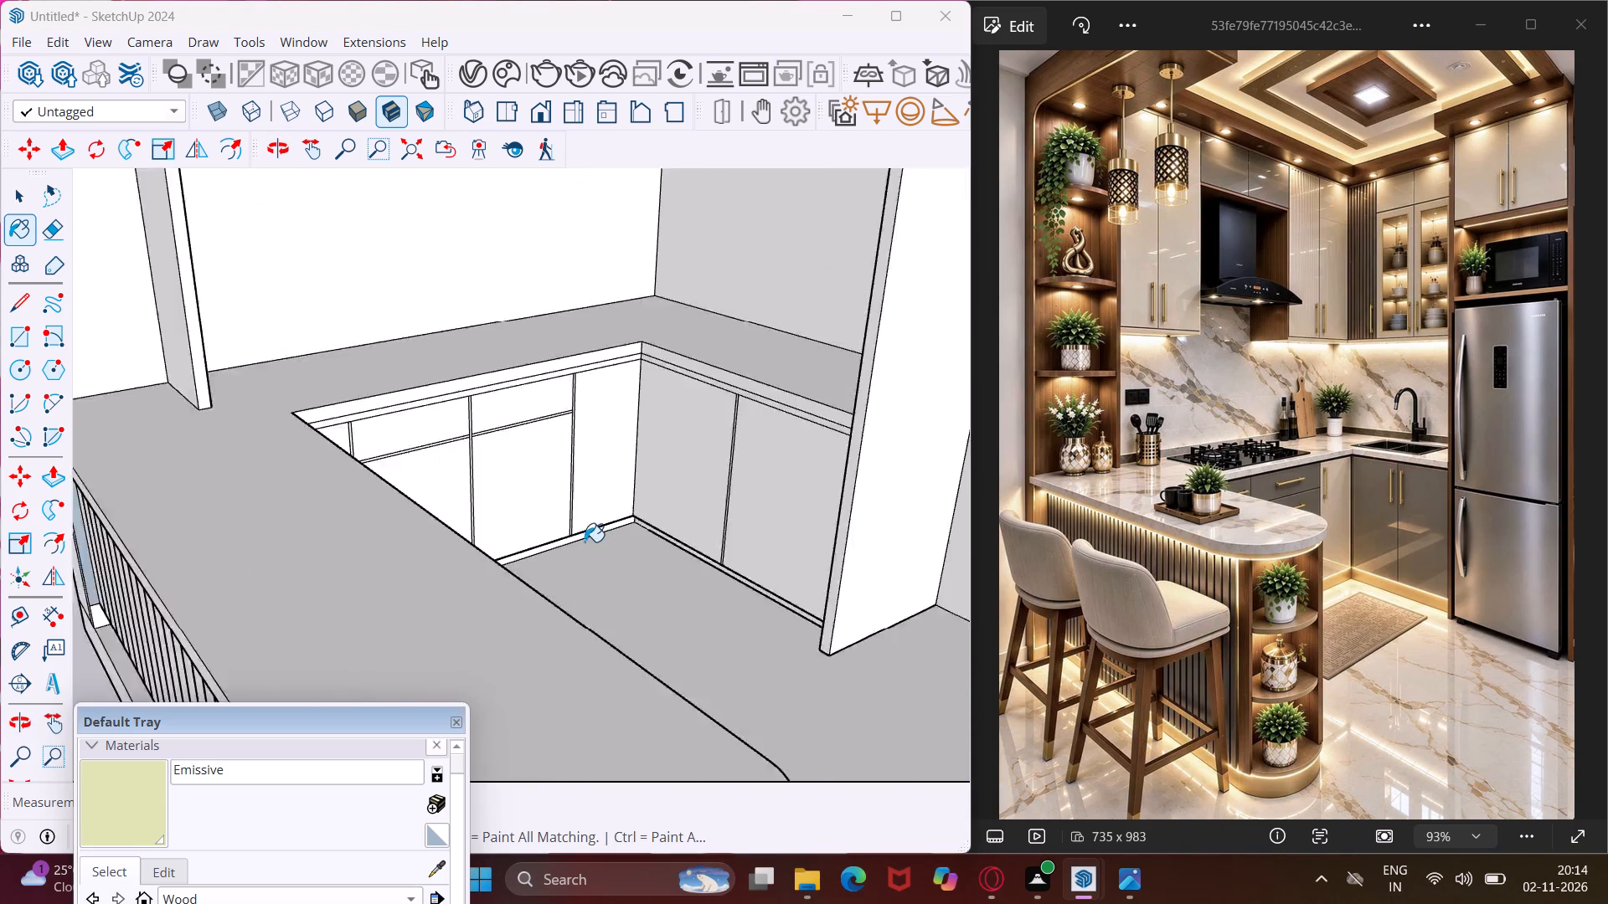
pyautogui.scroll(-8, 585, 542)
pyautogui.scroll(16, 566, 723)
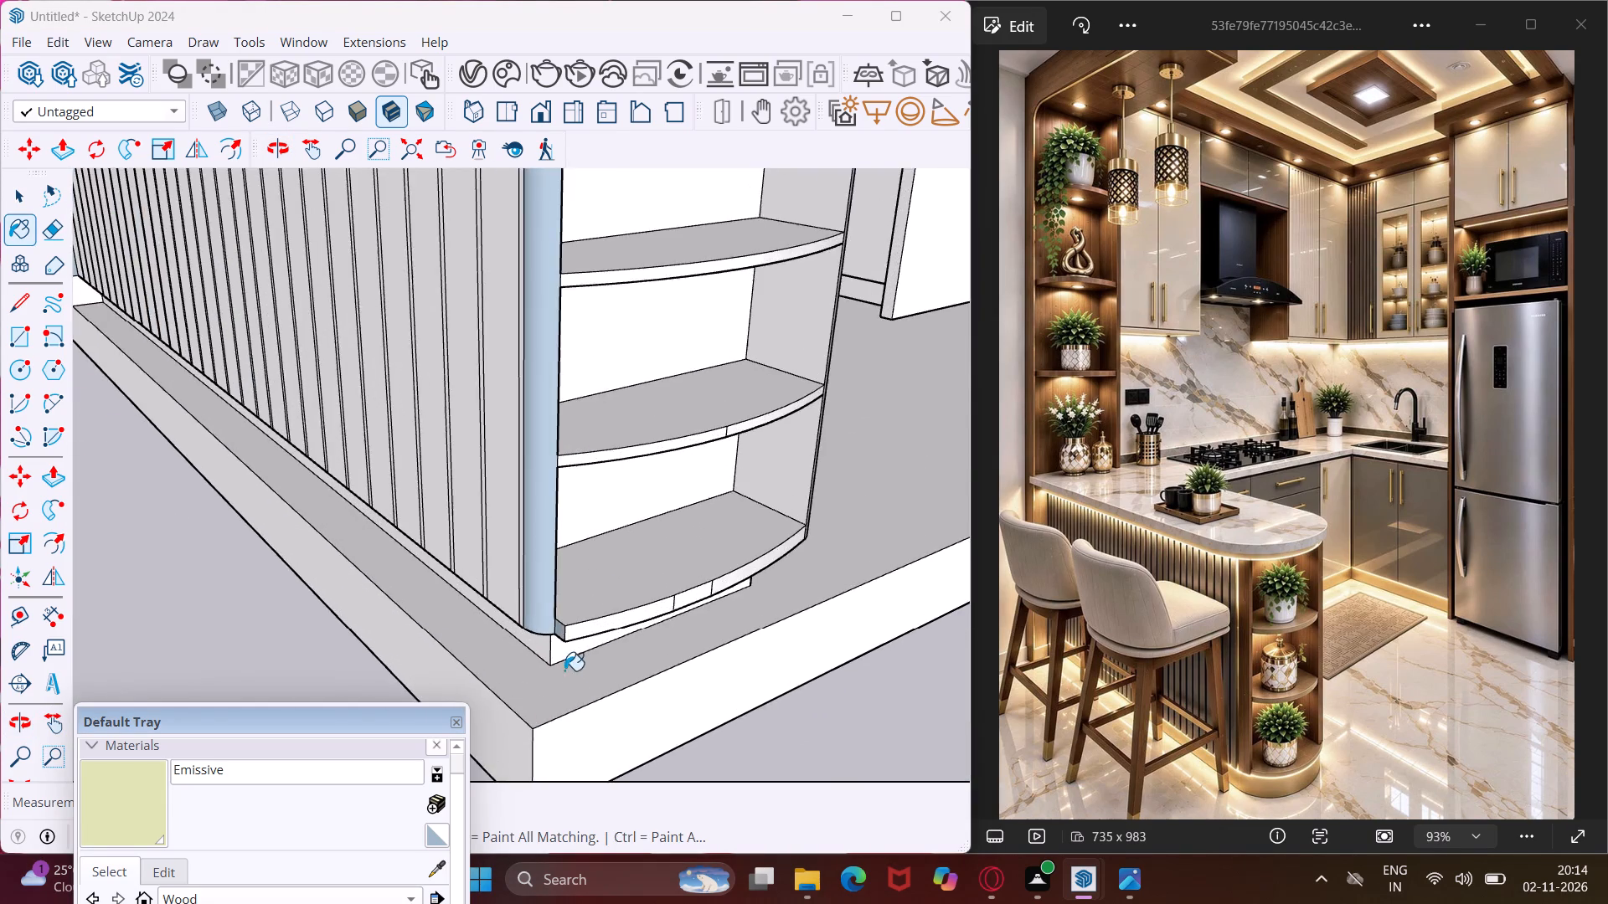
pyautogui.scroll(13, 564, 670)
pyautogui.moveTo(547, 633); pyautogui.dragTo(524, 460, button='middle')
pyautogui.scroll(1, 541, 573)
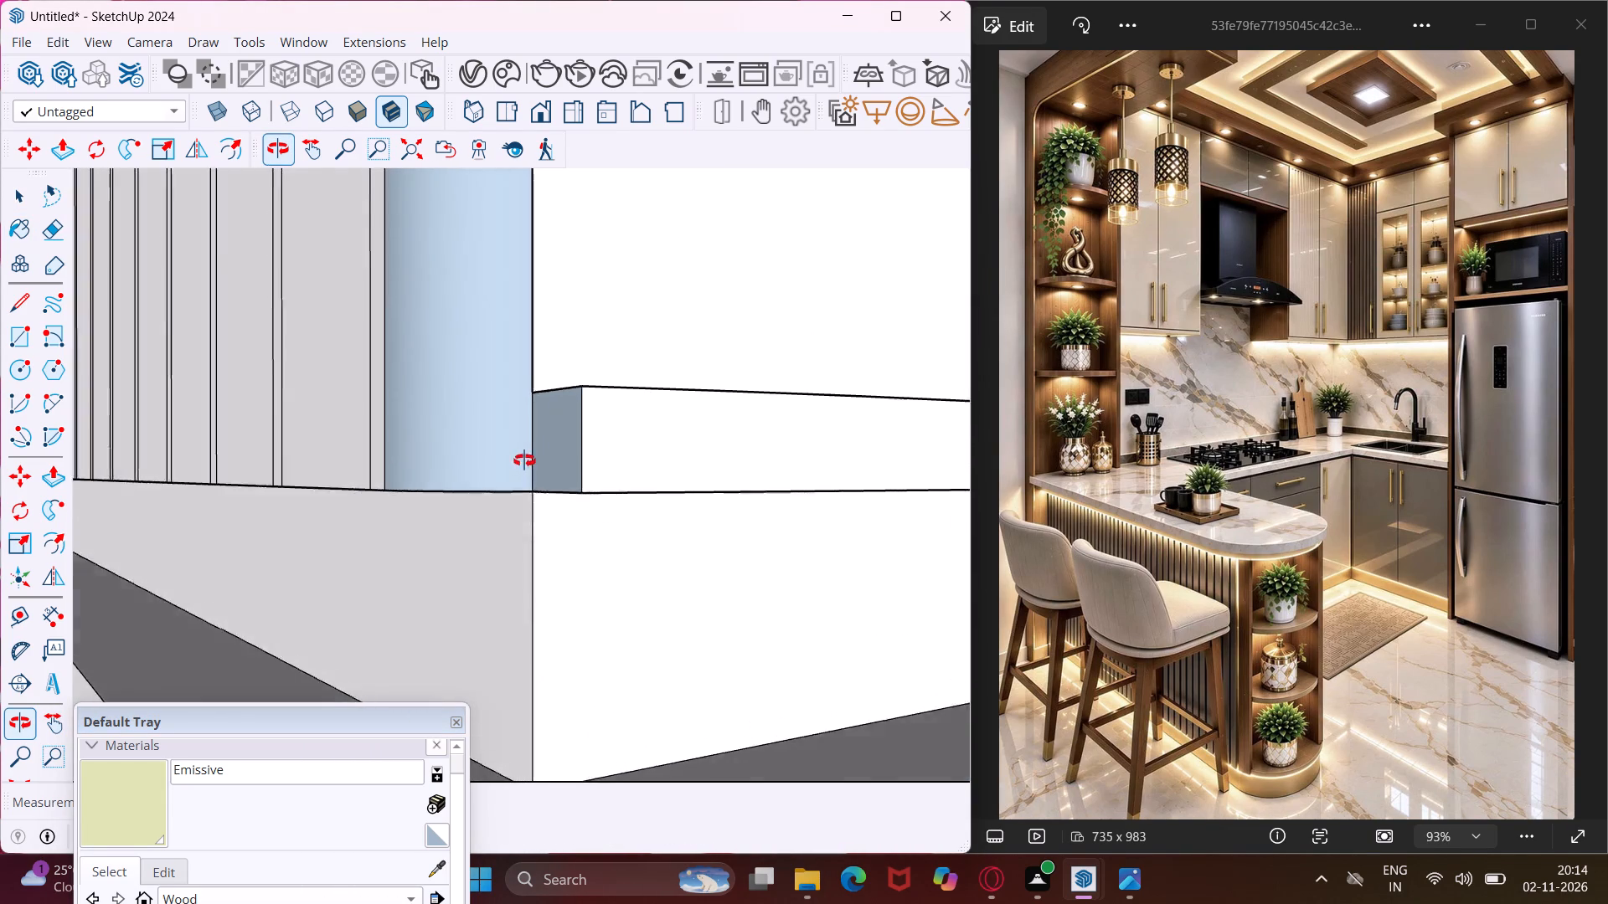
pyautogui.moveTo(524, 460); pyautogui.dragTo(490, 621, button='middle')
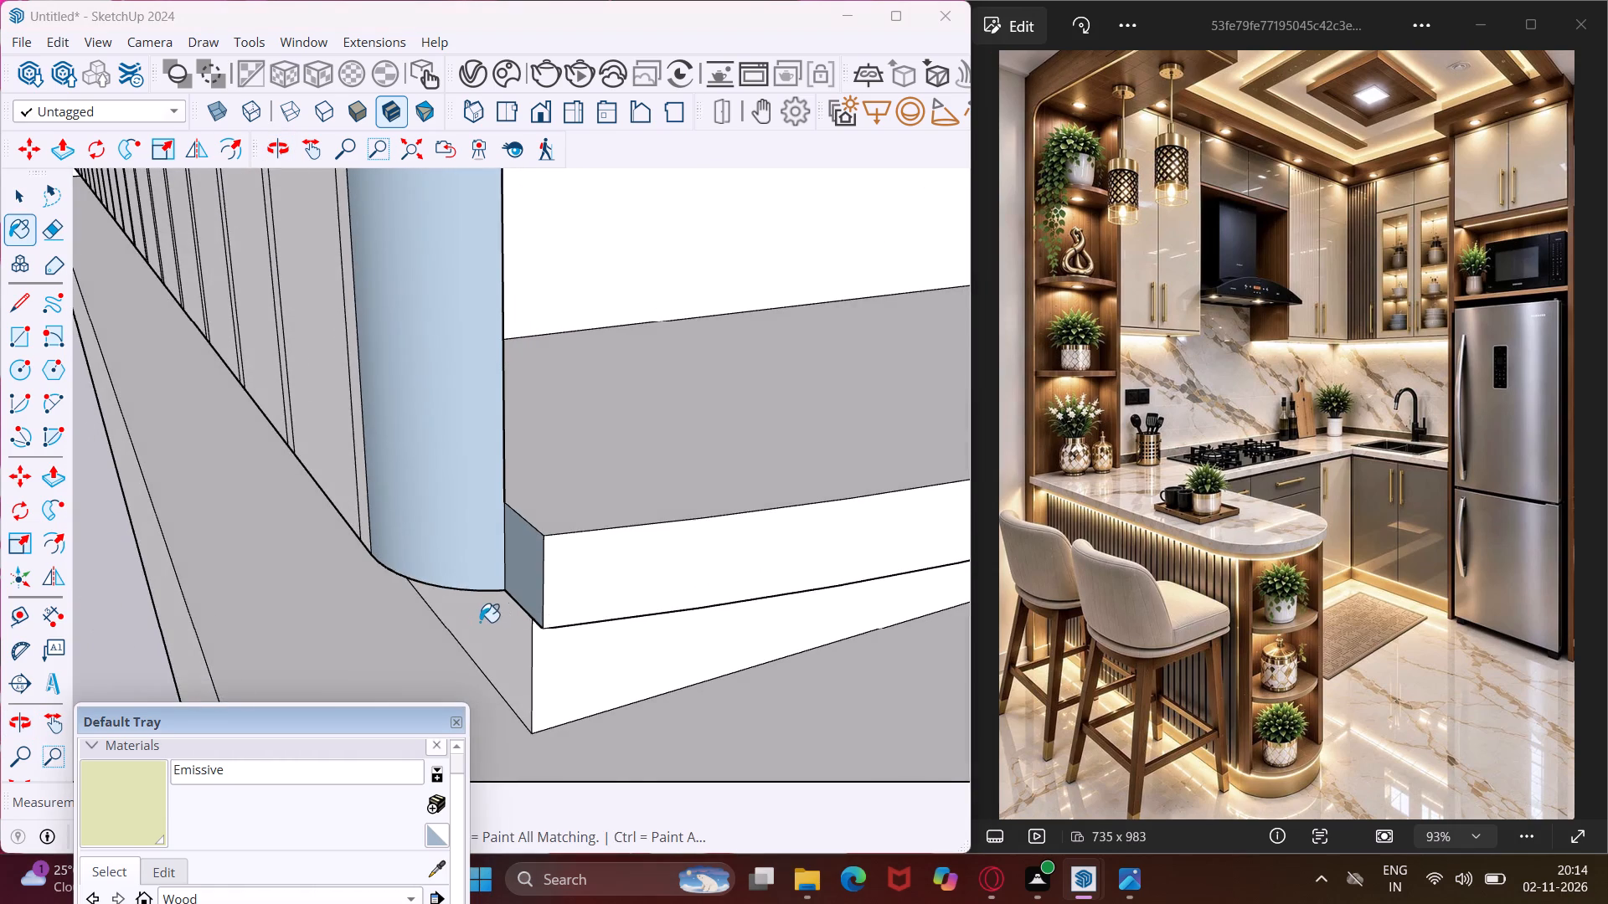
pyautogui.scroll(-18, 480, 622)
pyautogui.scroll(-5, 474, 617)
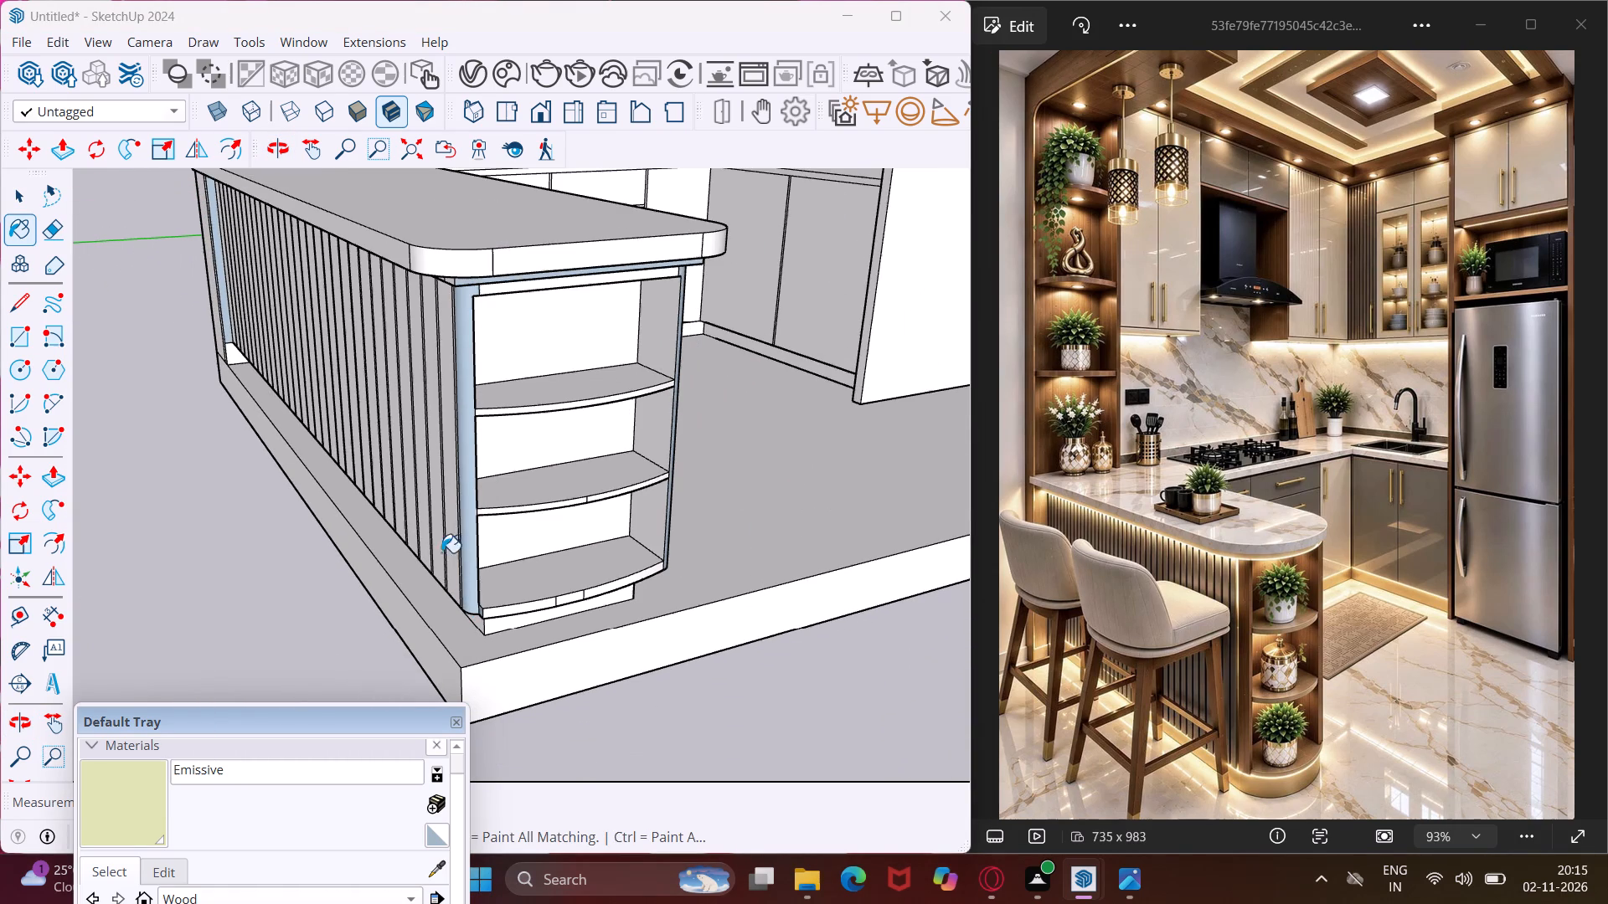
pyautogui.scroll(-5, 383, 450)
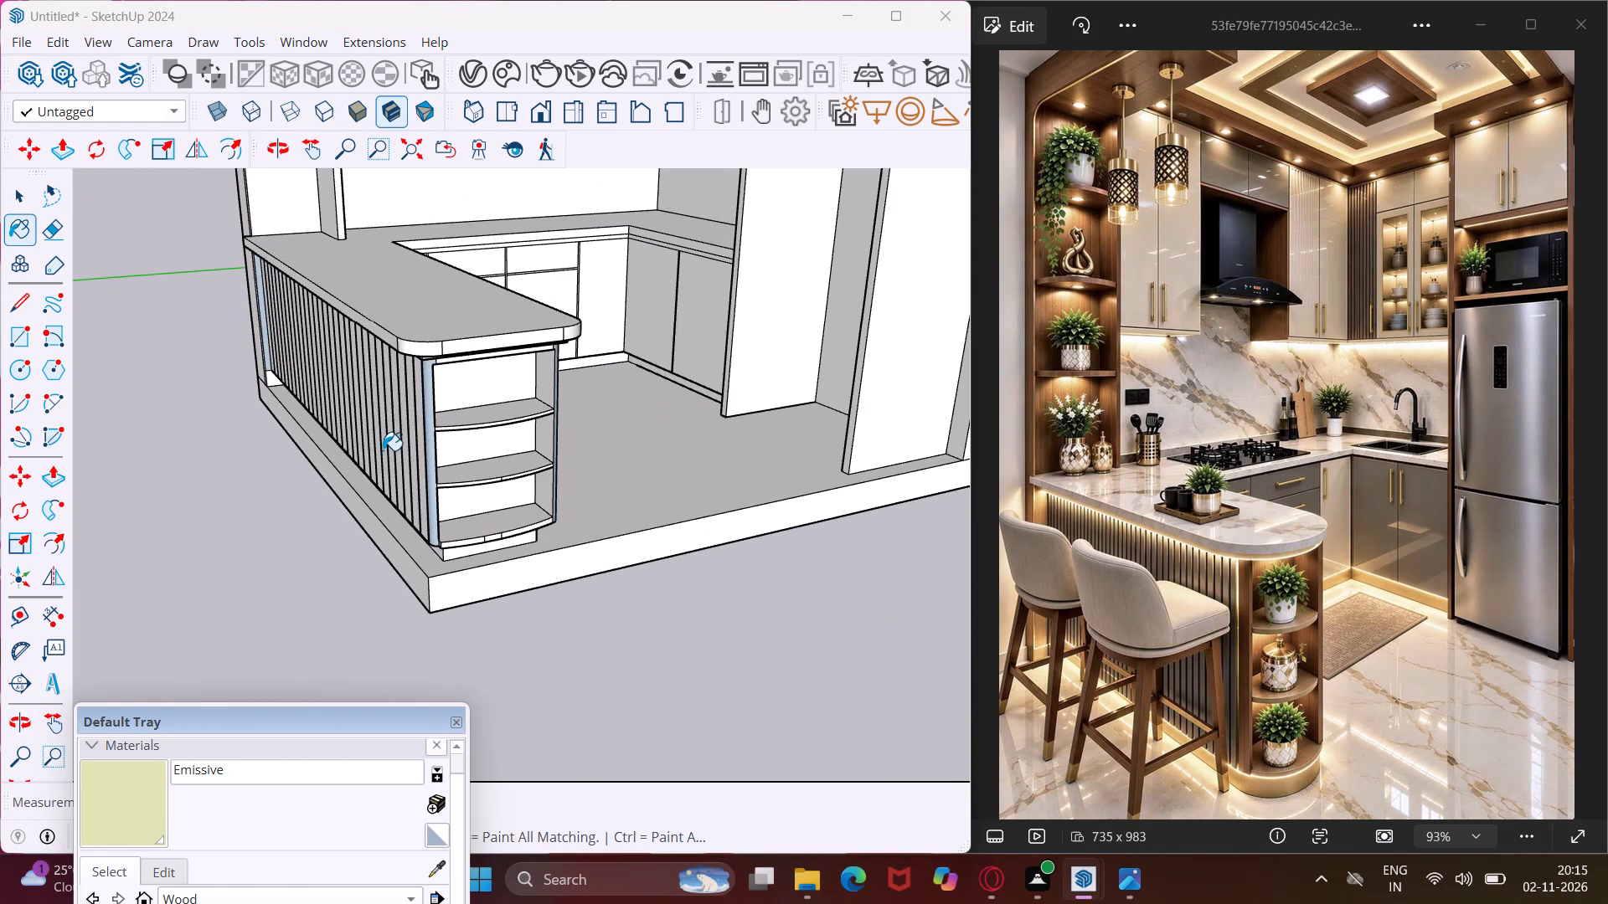
pyautogui.press('Escape')
pyautogui.press('space')
# Split the countertop's top face with a line extending the peninsula's inner edge from the inside corner to the back wall.
pyautogui.scroll(2, 413, 293)
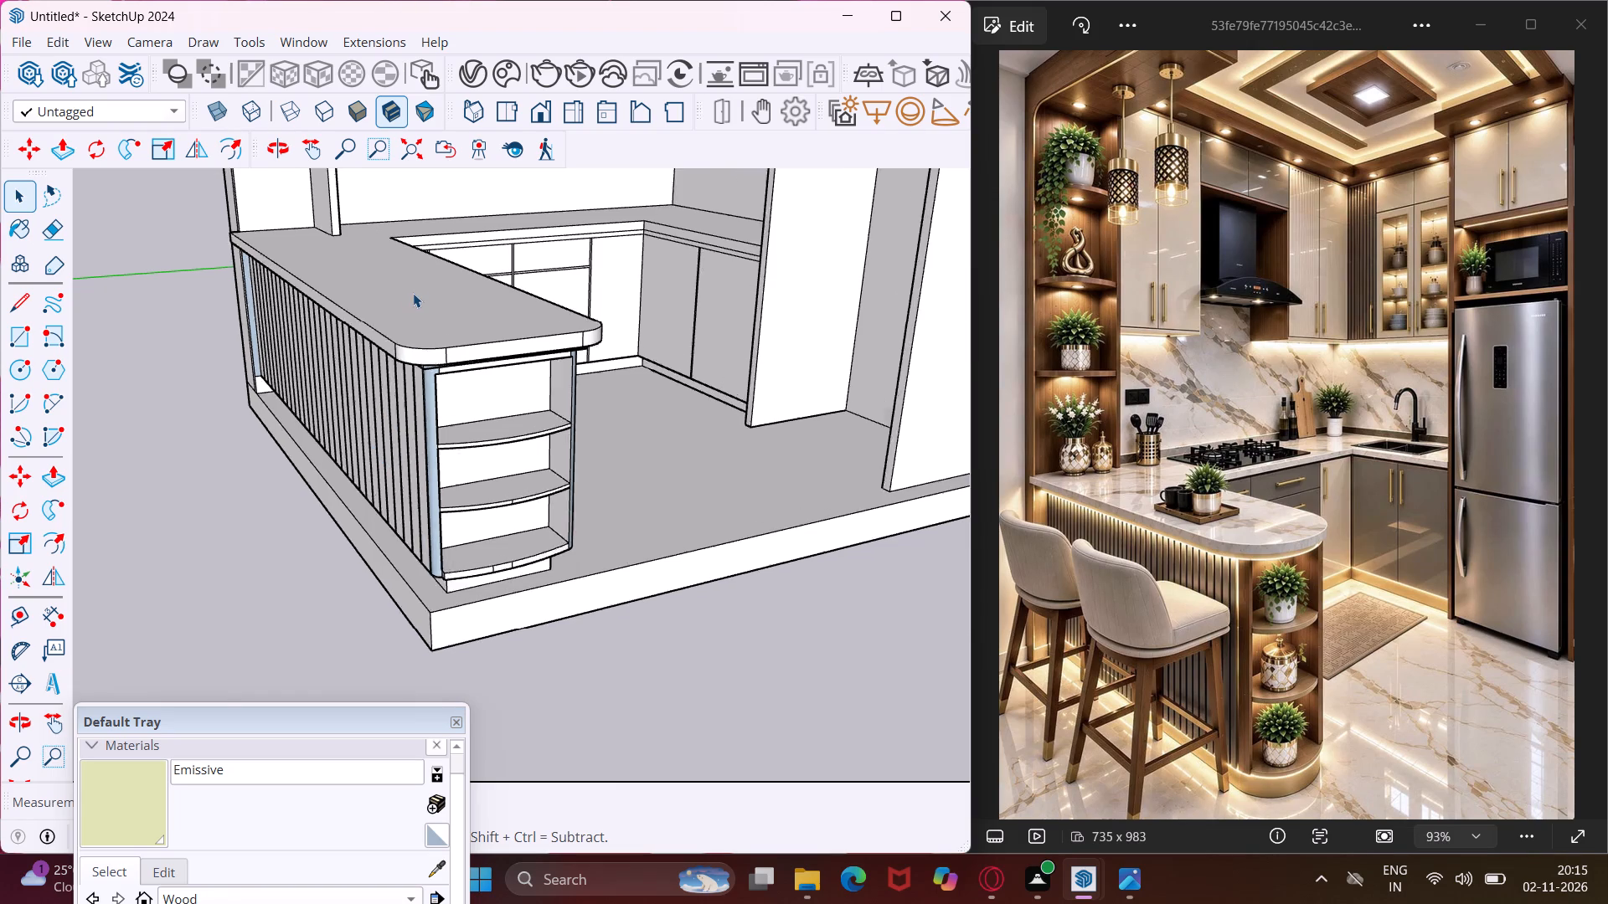
pyautogui.scroll(2, 413, 293)
pyautogui.scroll(4, 439, 357)
pyautogui.moveTo(339, 354); pyautogui.dragTo(100, 342, button='middle')
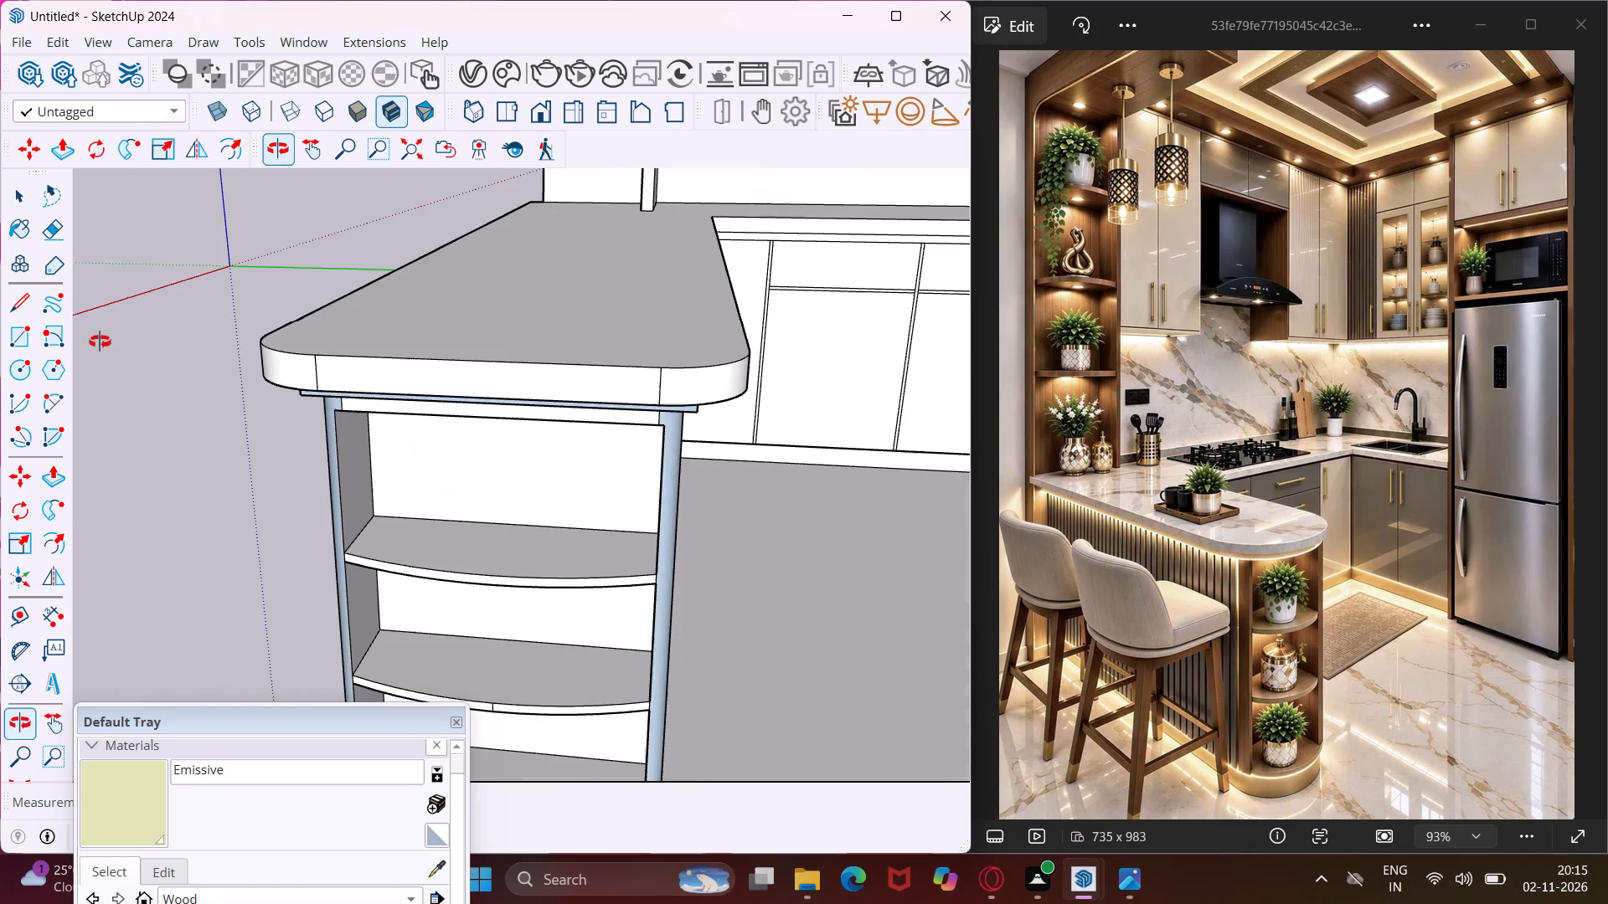
pyautogui.moveTo(100, 342); pyautogui.dragTo(98, 341, button='middle')
pyautogui.scroll(4, 539, 364)
pyautogui.click(593, 349)
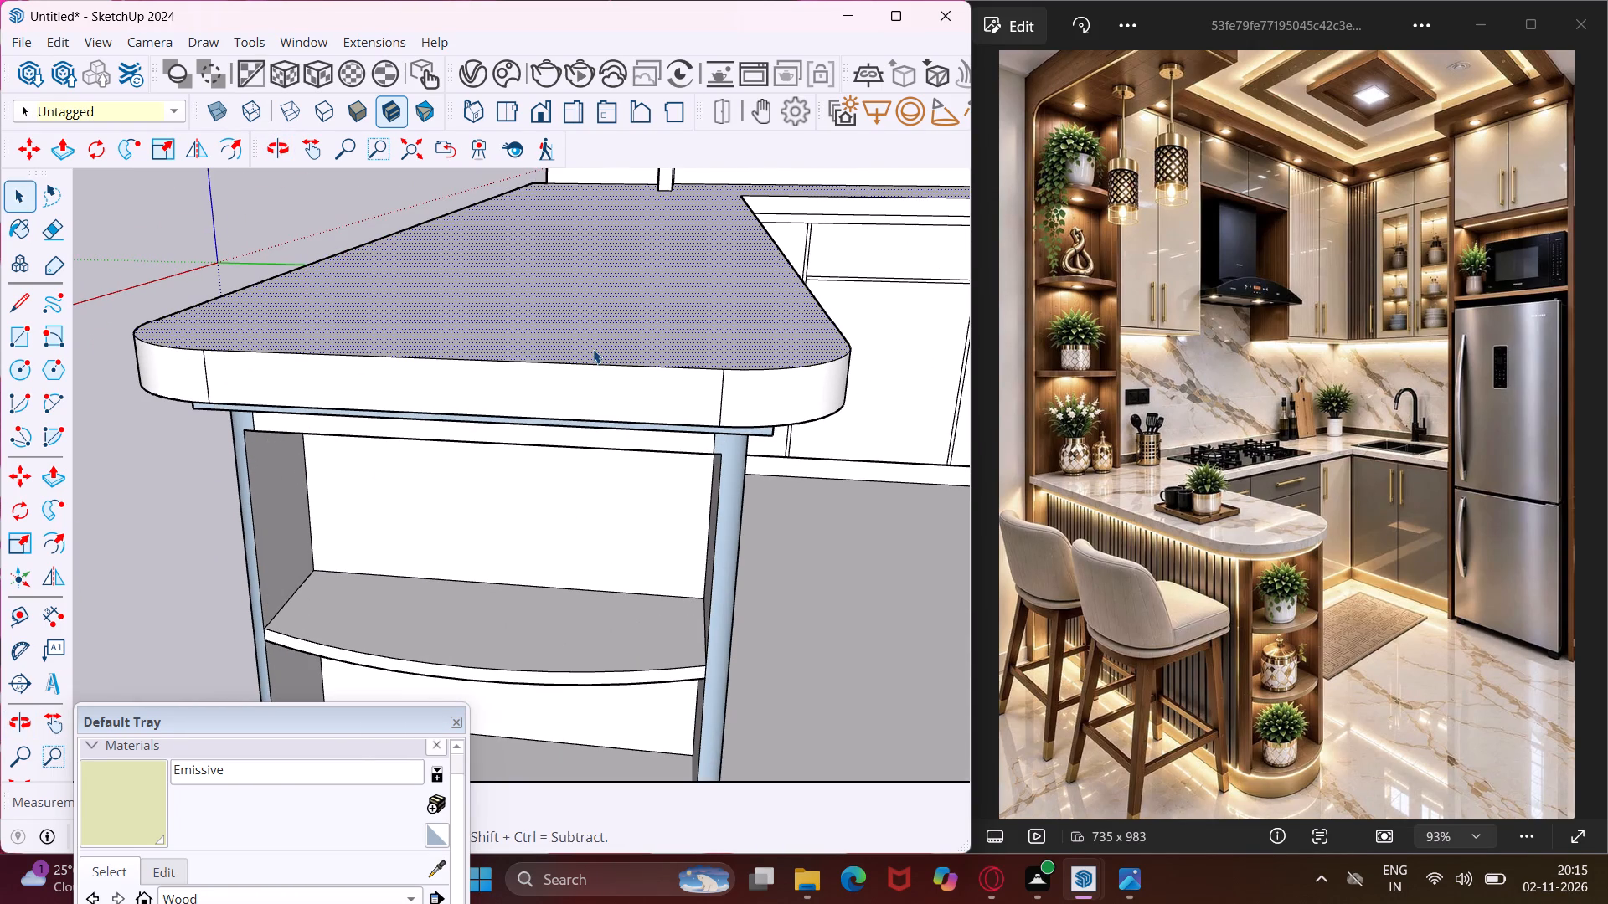
pyautogui.scroll(-6, 523, 362)
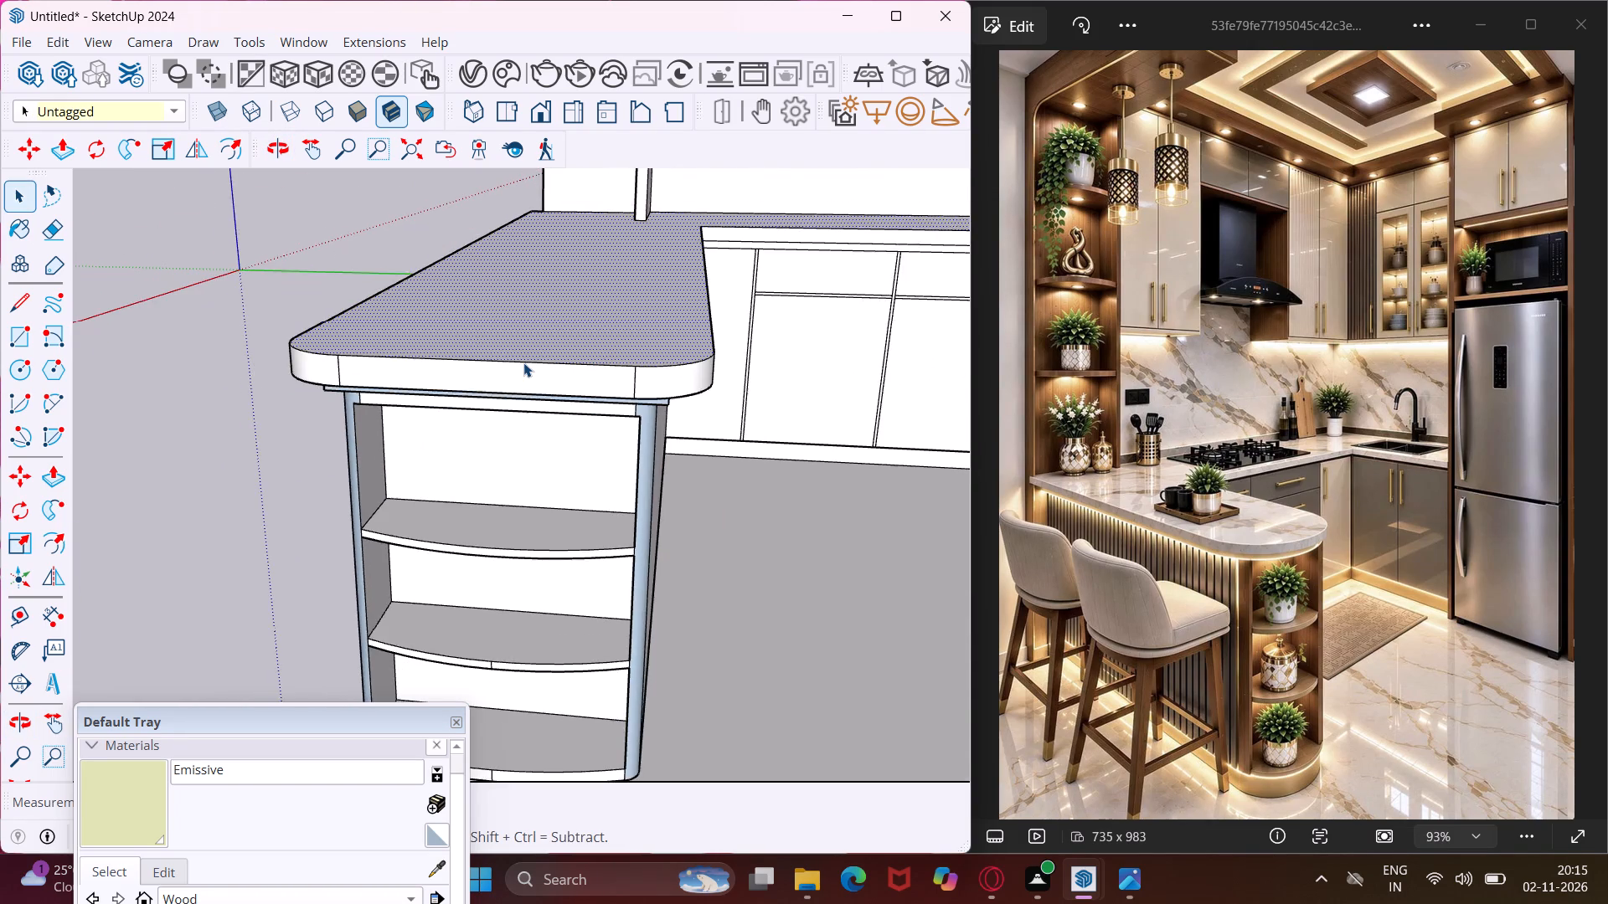
pyautogui.scroll(-10, 523, 362)
pyautogui.moveTo(654, 256); pyautogui.dragTo(427, 412, button='middle')
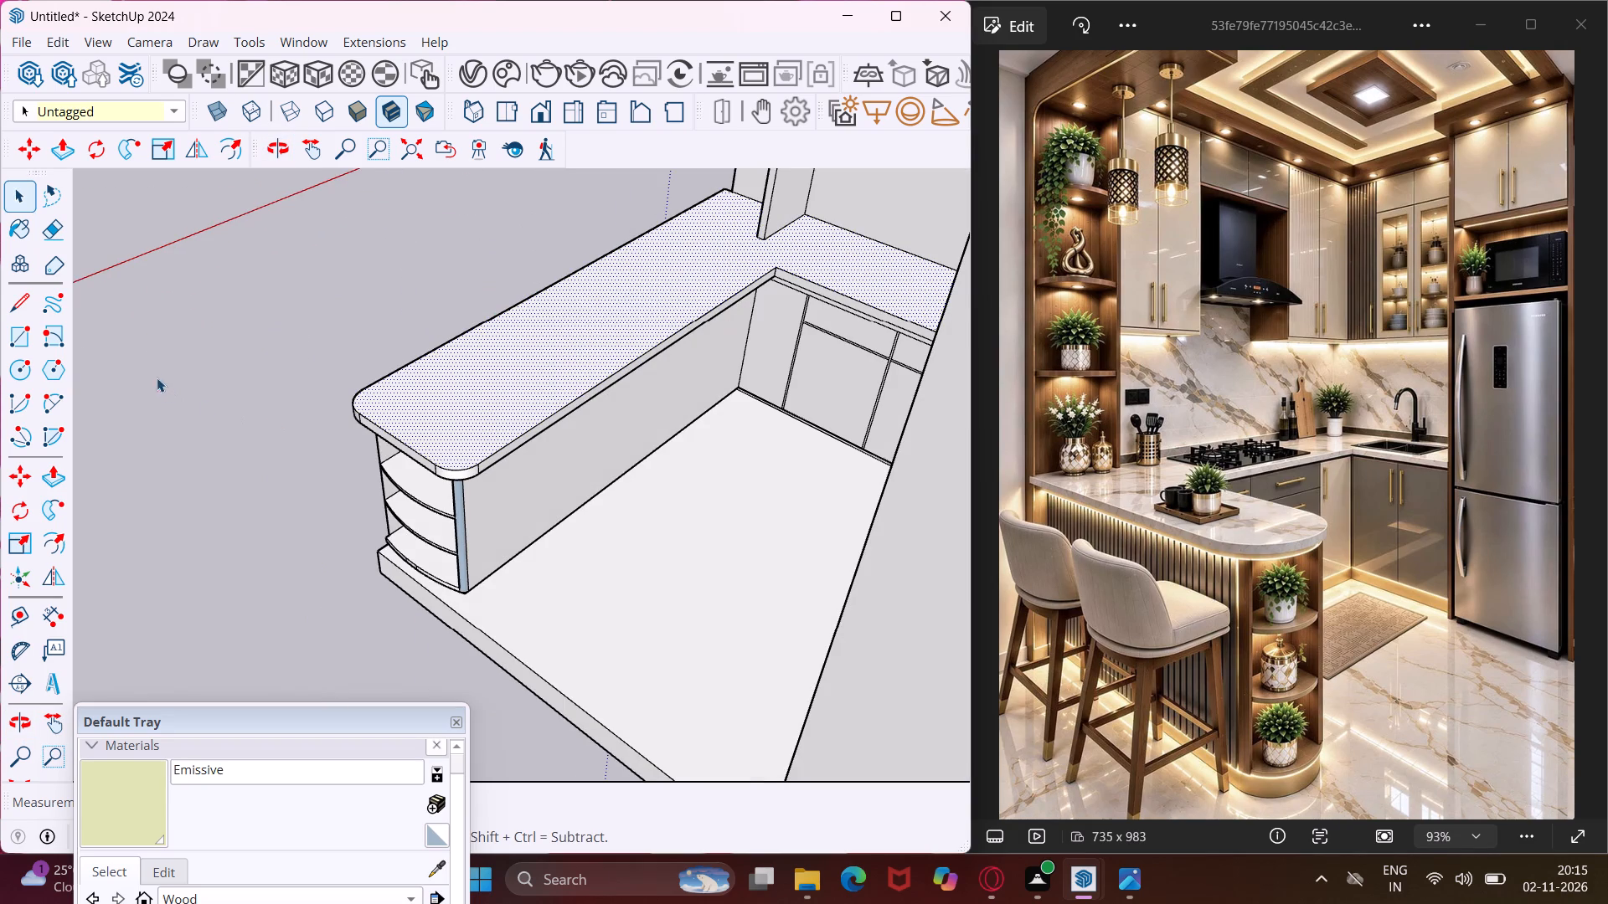
pyautogui.click(31, 314)
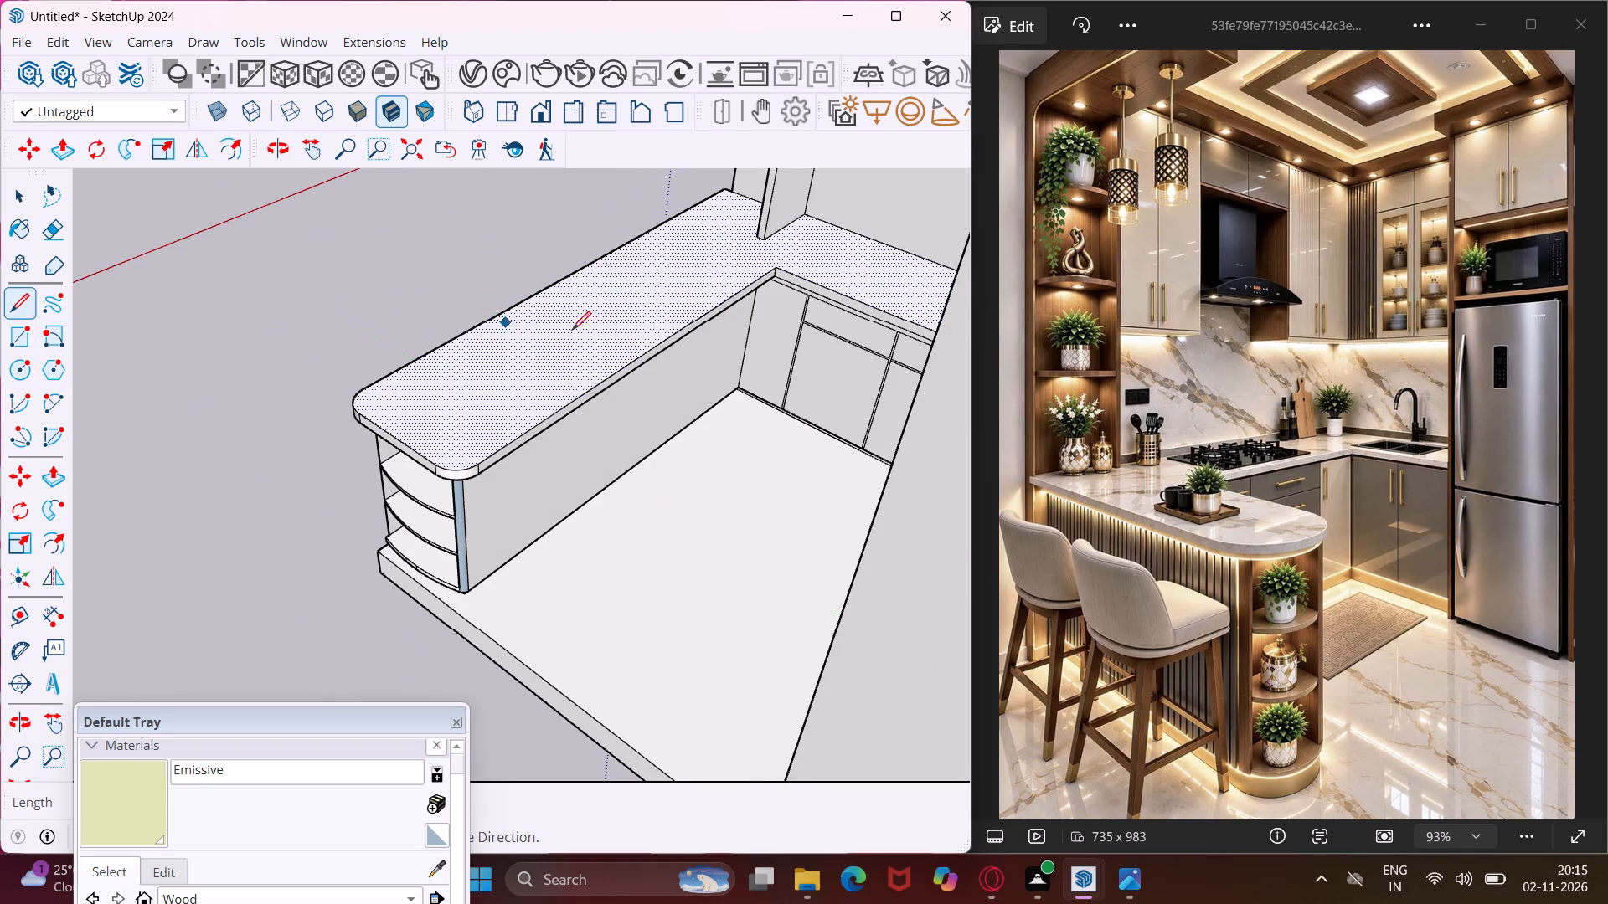
pyautogui.scroll(6, 737, 260)
pyautogui.click(794, 275)
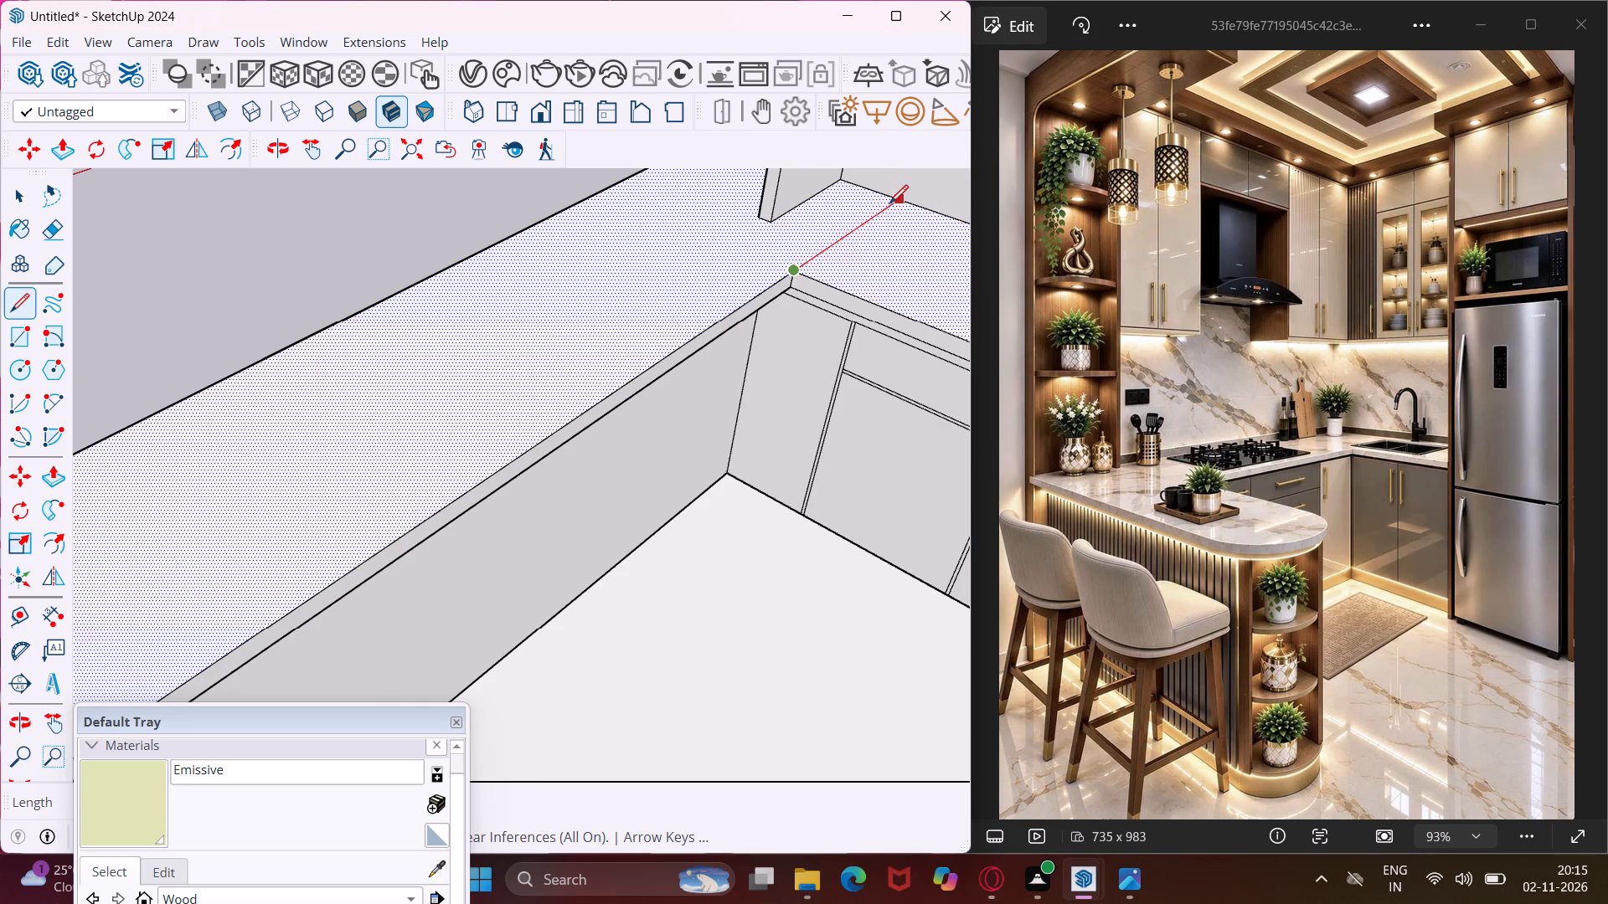
pyautogui.click(889, 203)
pyautogui.scroll(-8, 861, 205)
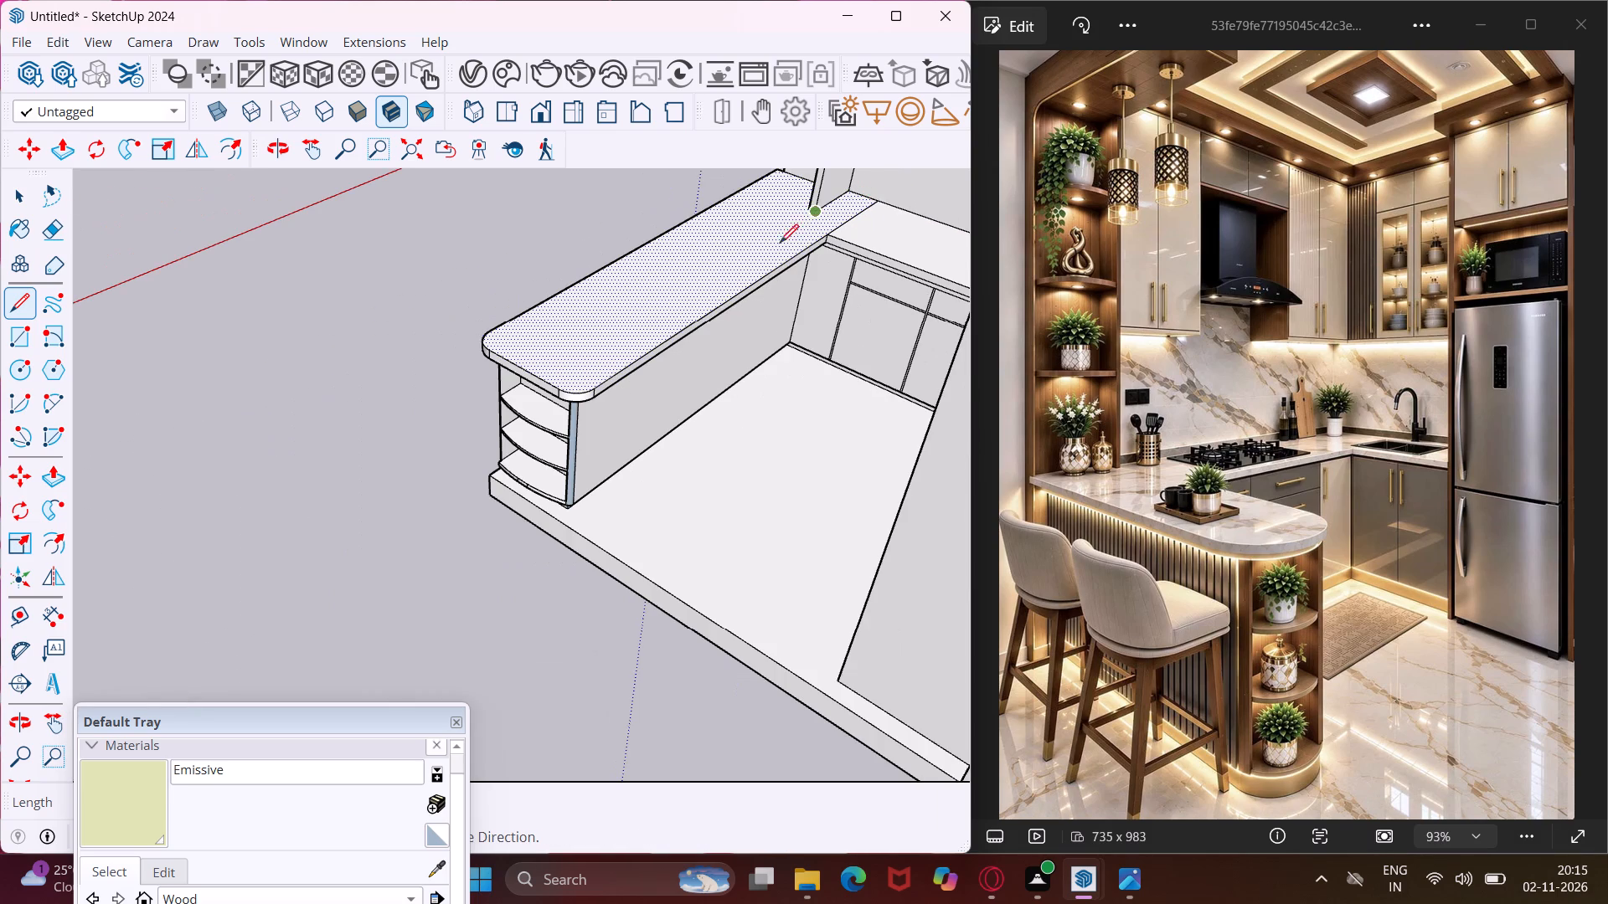
pyautogui.press('Escape')
pyautogui.press('space')
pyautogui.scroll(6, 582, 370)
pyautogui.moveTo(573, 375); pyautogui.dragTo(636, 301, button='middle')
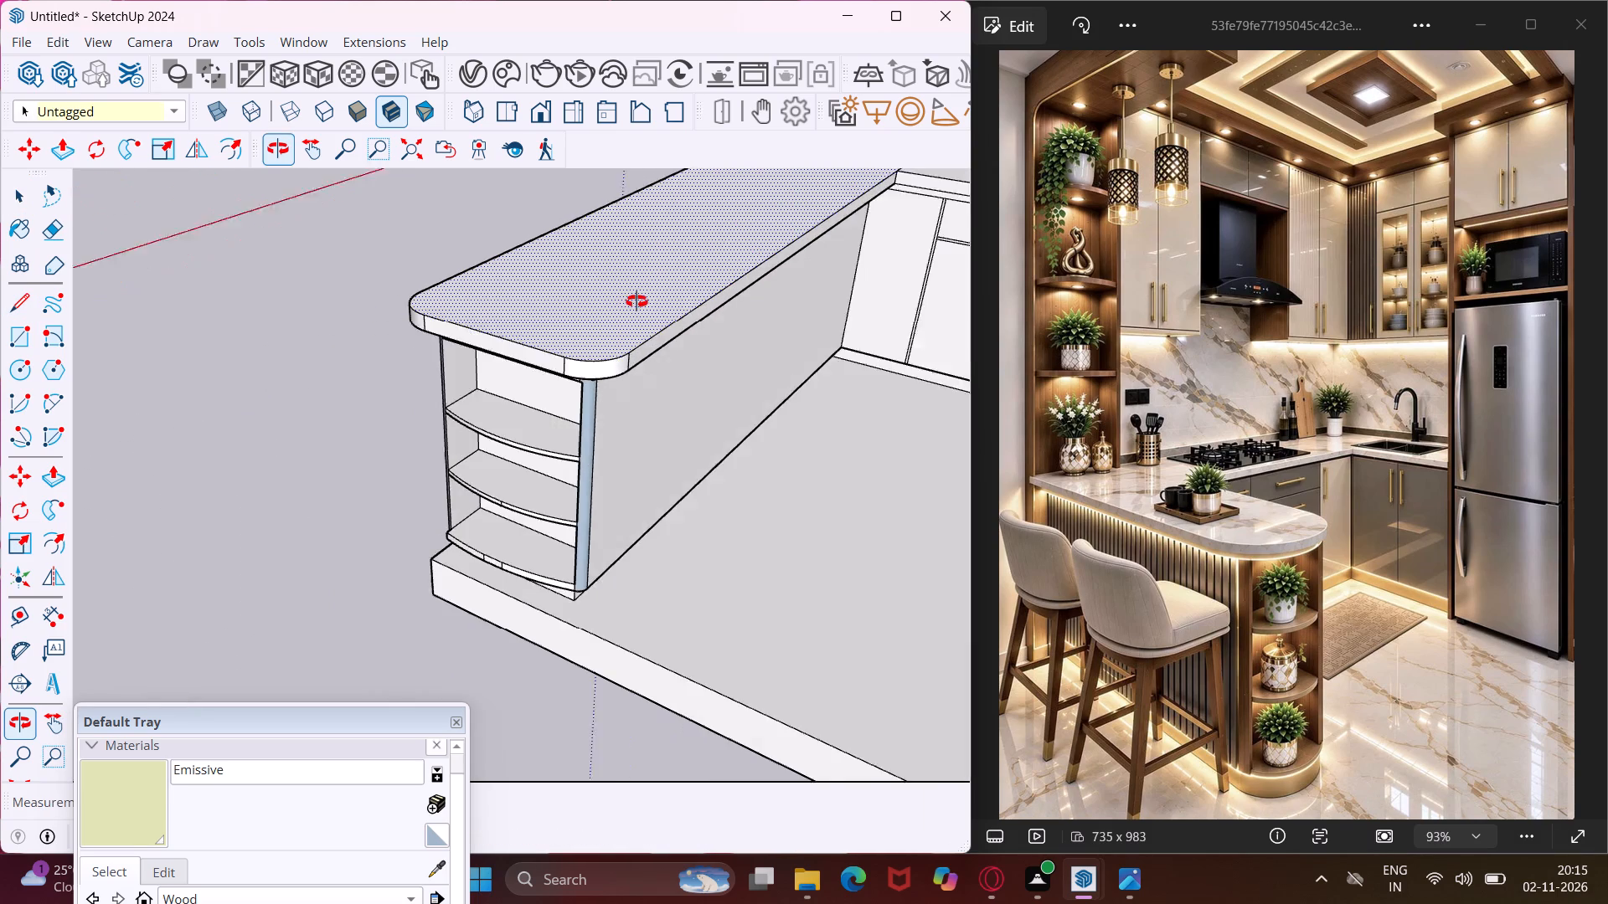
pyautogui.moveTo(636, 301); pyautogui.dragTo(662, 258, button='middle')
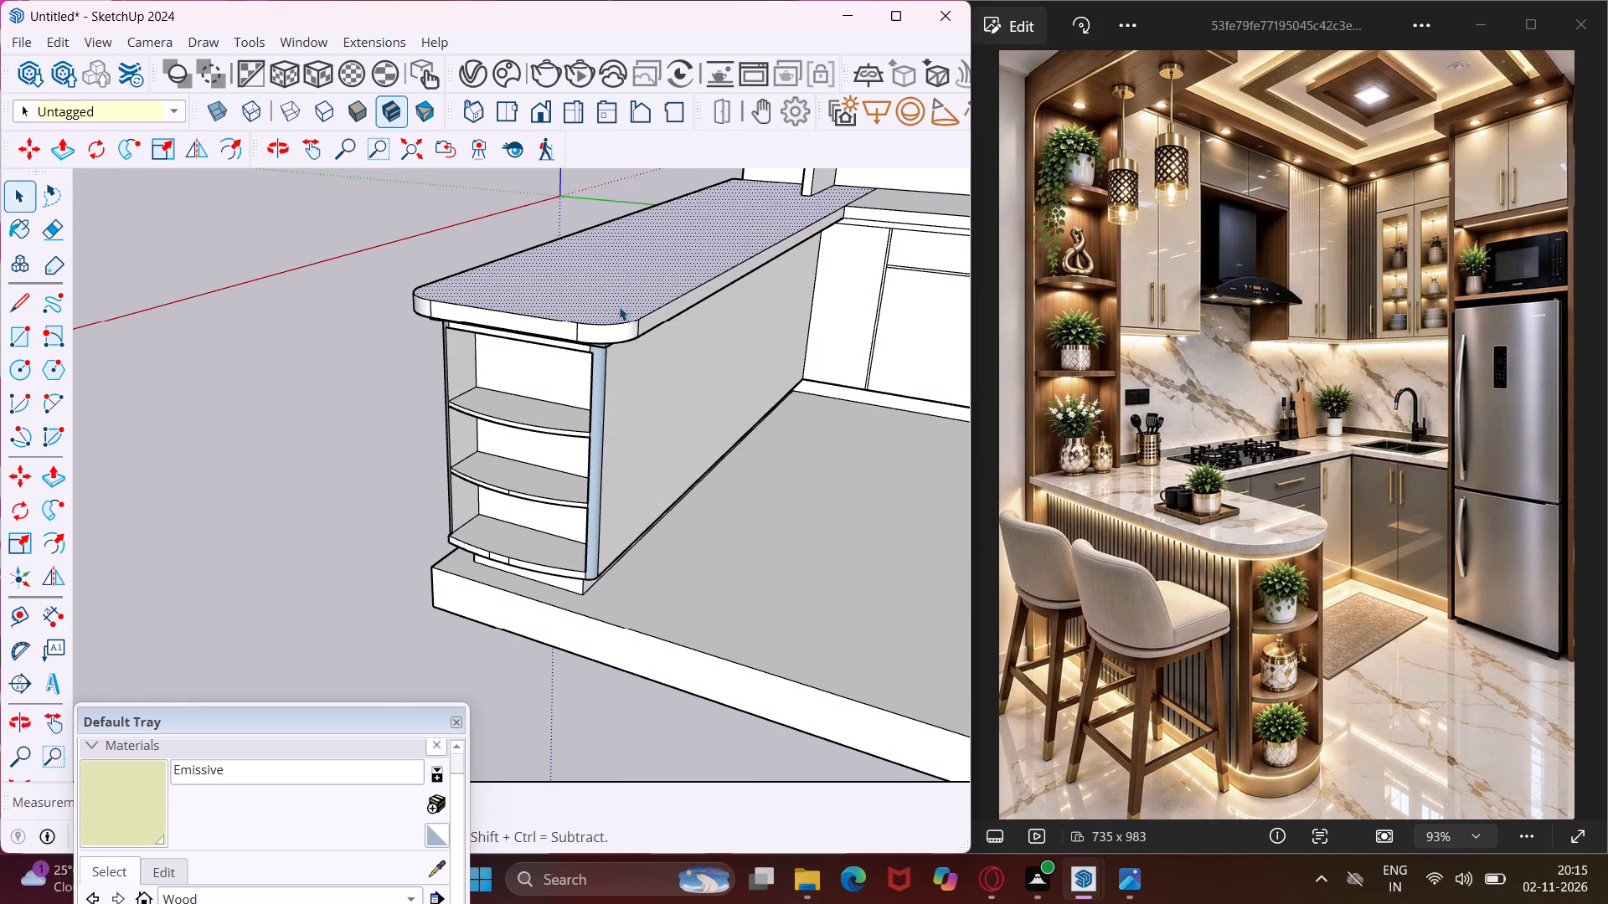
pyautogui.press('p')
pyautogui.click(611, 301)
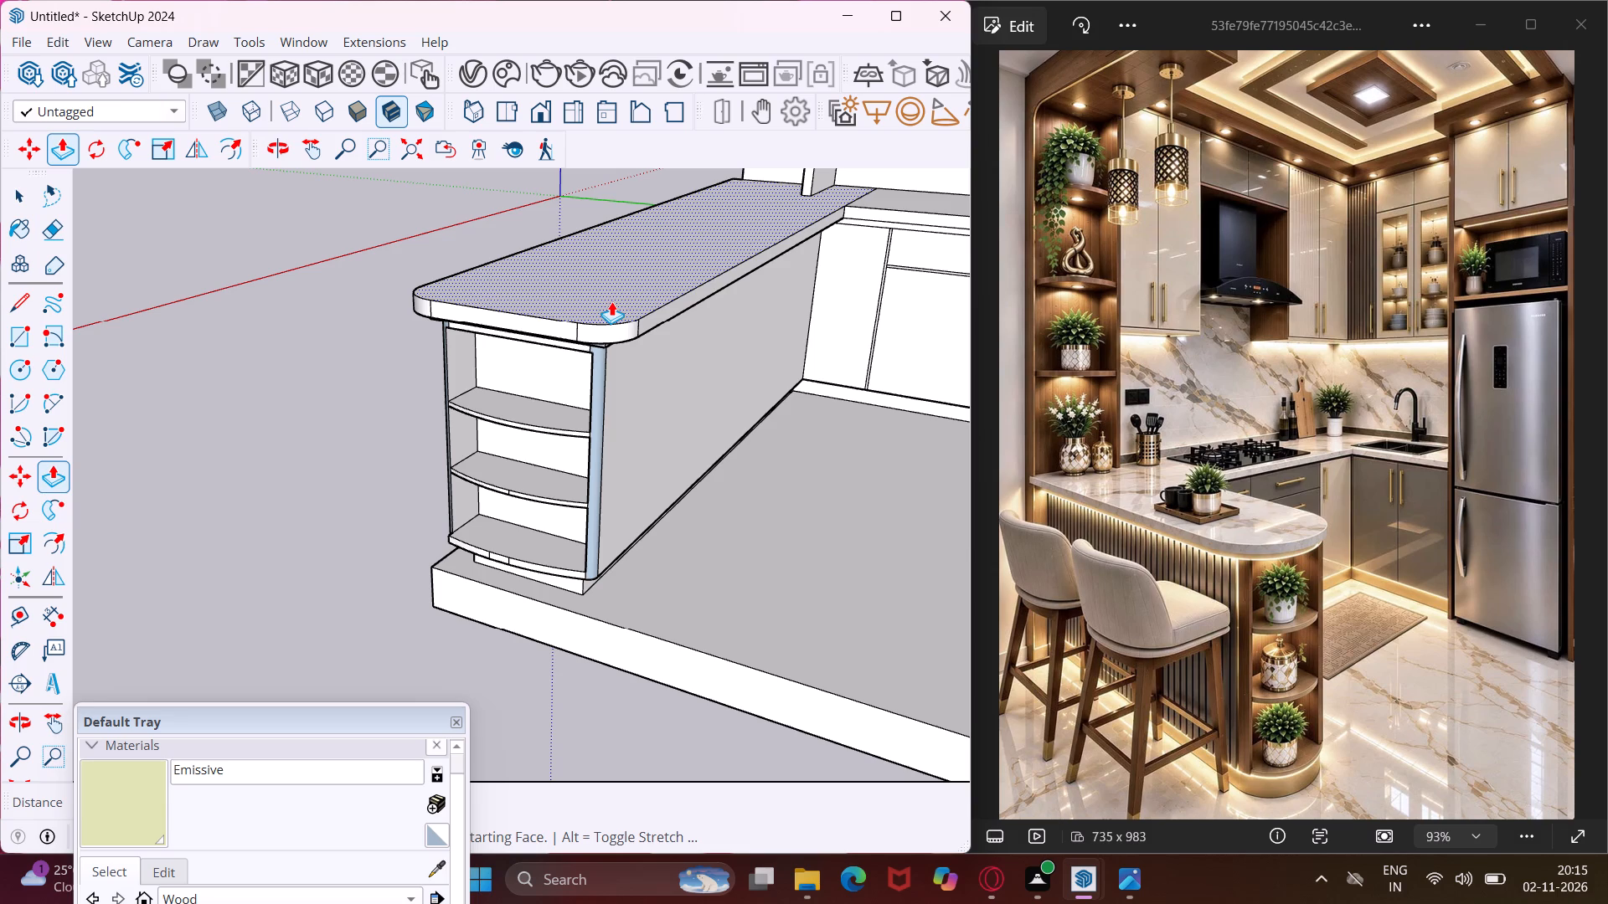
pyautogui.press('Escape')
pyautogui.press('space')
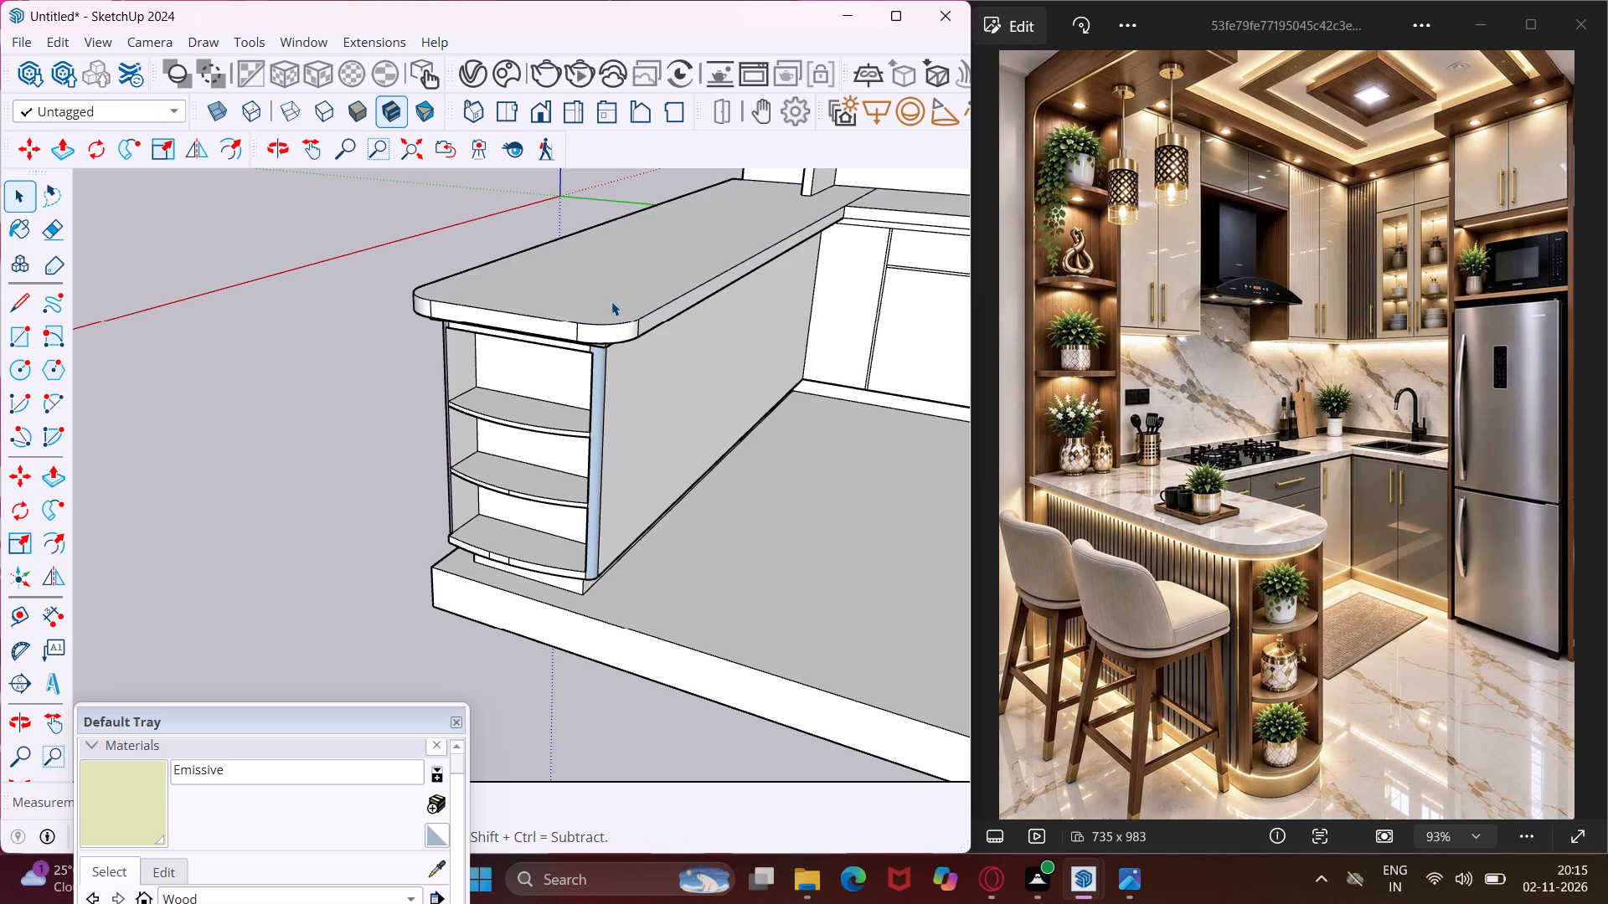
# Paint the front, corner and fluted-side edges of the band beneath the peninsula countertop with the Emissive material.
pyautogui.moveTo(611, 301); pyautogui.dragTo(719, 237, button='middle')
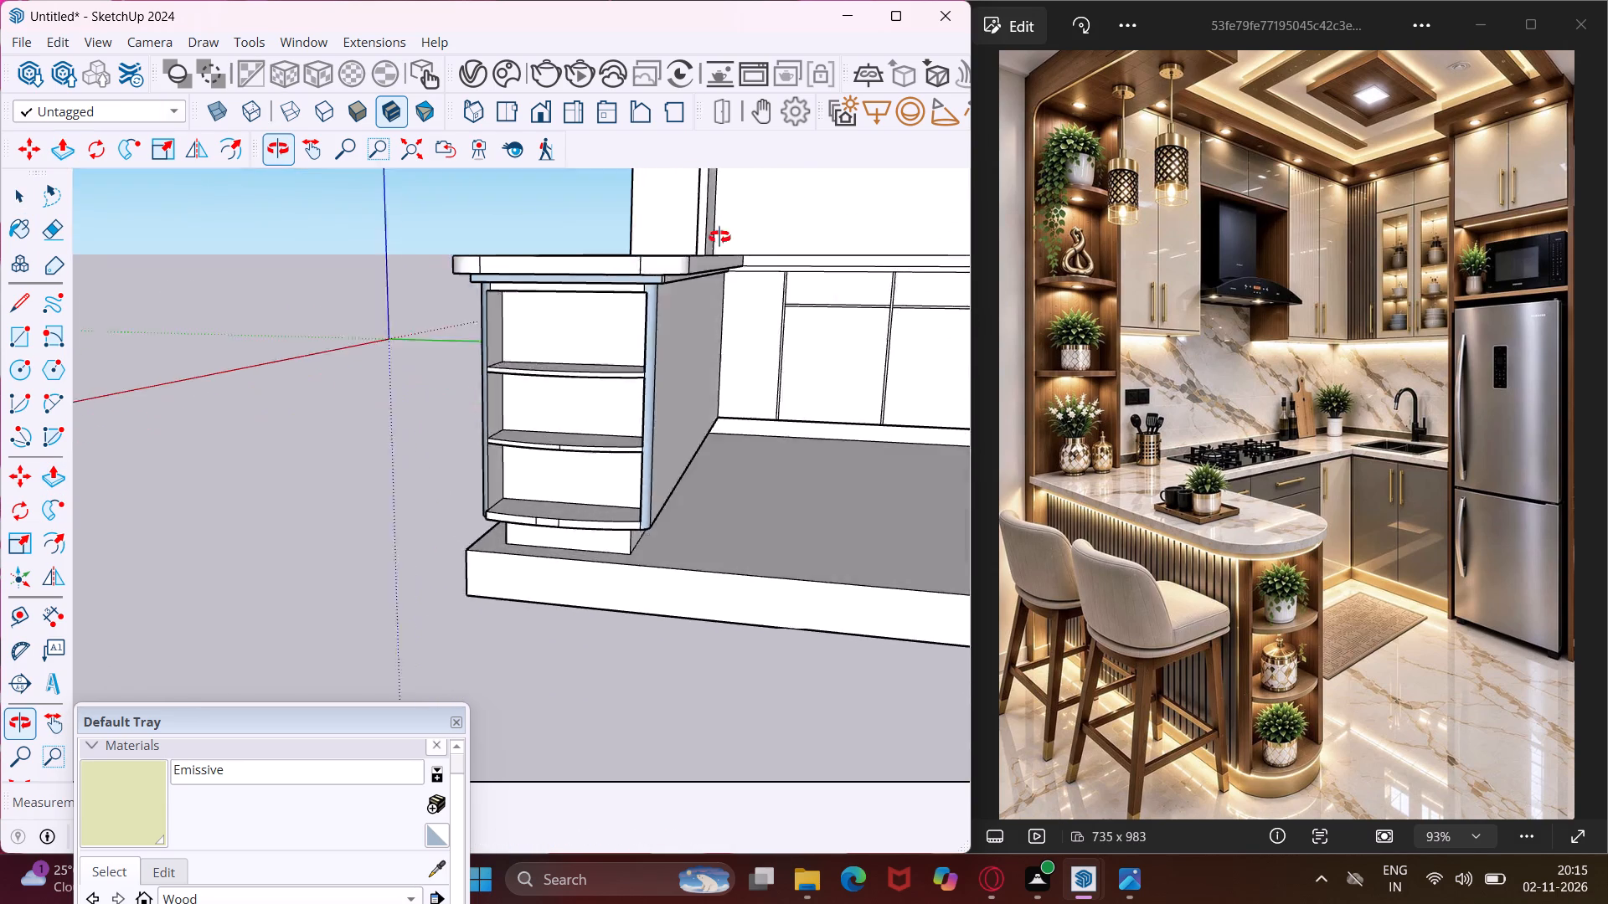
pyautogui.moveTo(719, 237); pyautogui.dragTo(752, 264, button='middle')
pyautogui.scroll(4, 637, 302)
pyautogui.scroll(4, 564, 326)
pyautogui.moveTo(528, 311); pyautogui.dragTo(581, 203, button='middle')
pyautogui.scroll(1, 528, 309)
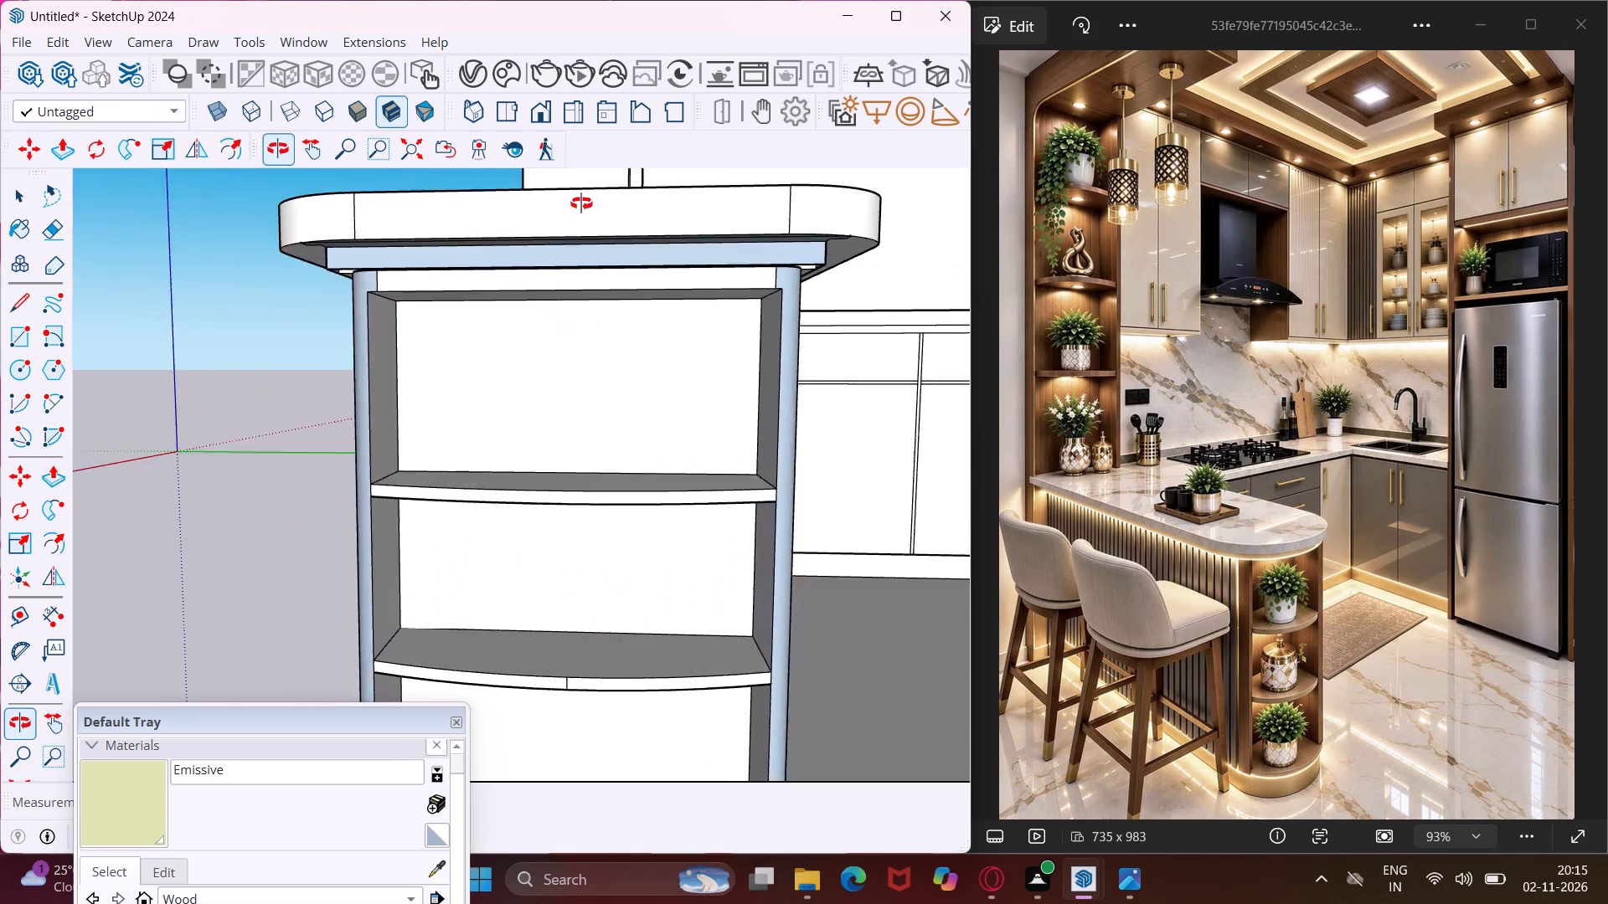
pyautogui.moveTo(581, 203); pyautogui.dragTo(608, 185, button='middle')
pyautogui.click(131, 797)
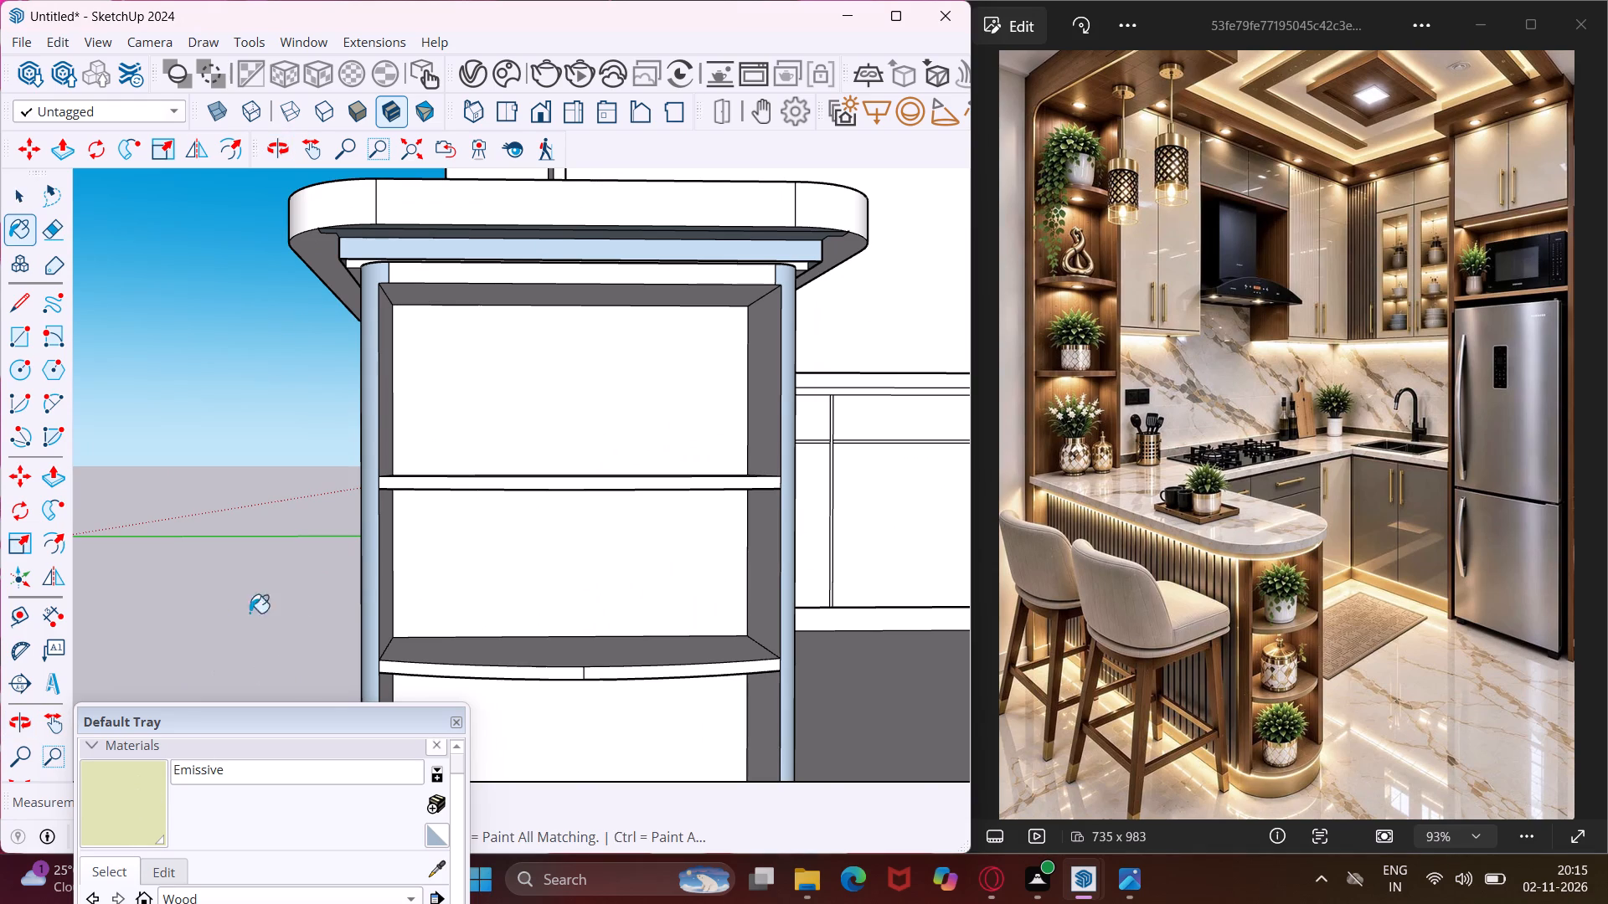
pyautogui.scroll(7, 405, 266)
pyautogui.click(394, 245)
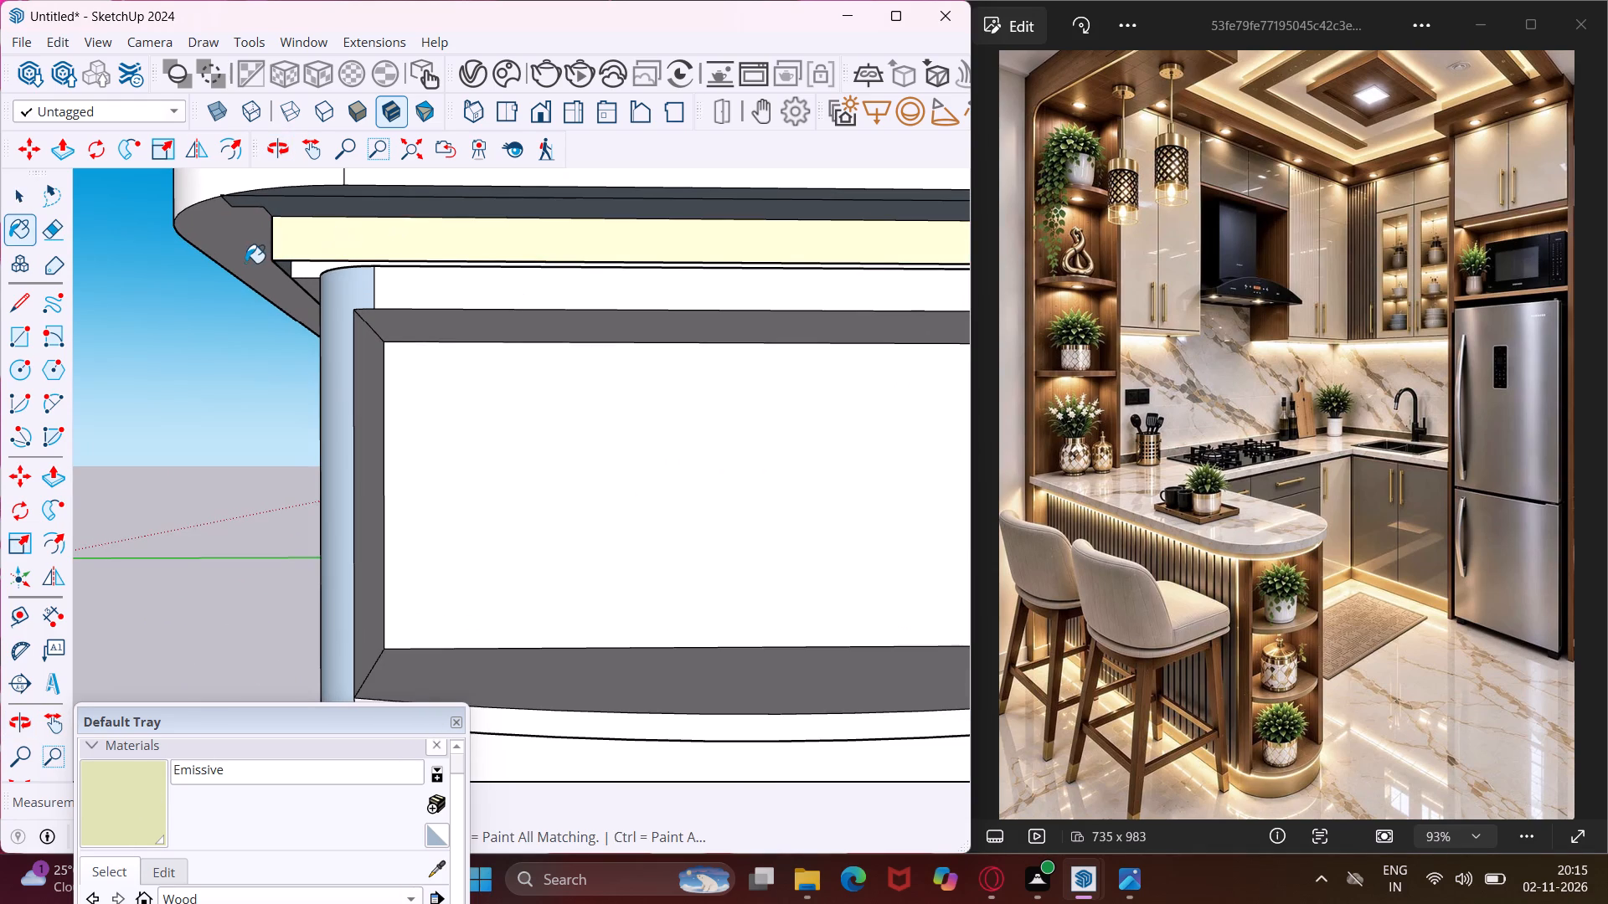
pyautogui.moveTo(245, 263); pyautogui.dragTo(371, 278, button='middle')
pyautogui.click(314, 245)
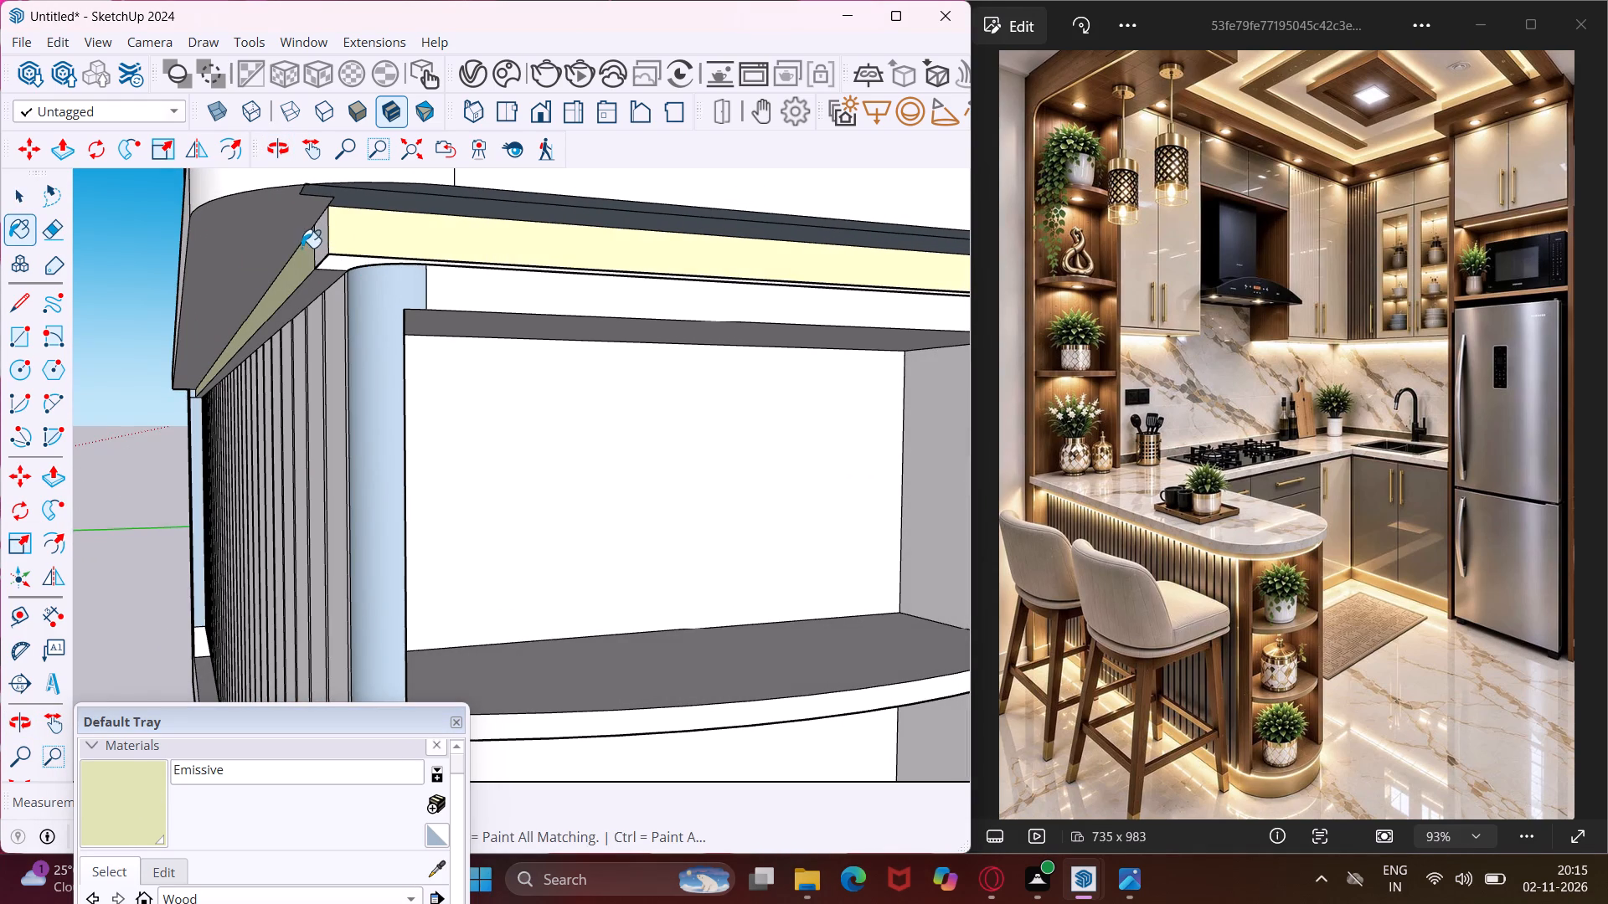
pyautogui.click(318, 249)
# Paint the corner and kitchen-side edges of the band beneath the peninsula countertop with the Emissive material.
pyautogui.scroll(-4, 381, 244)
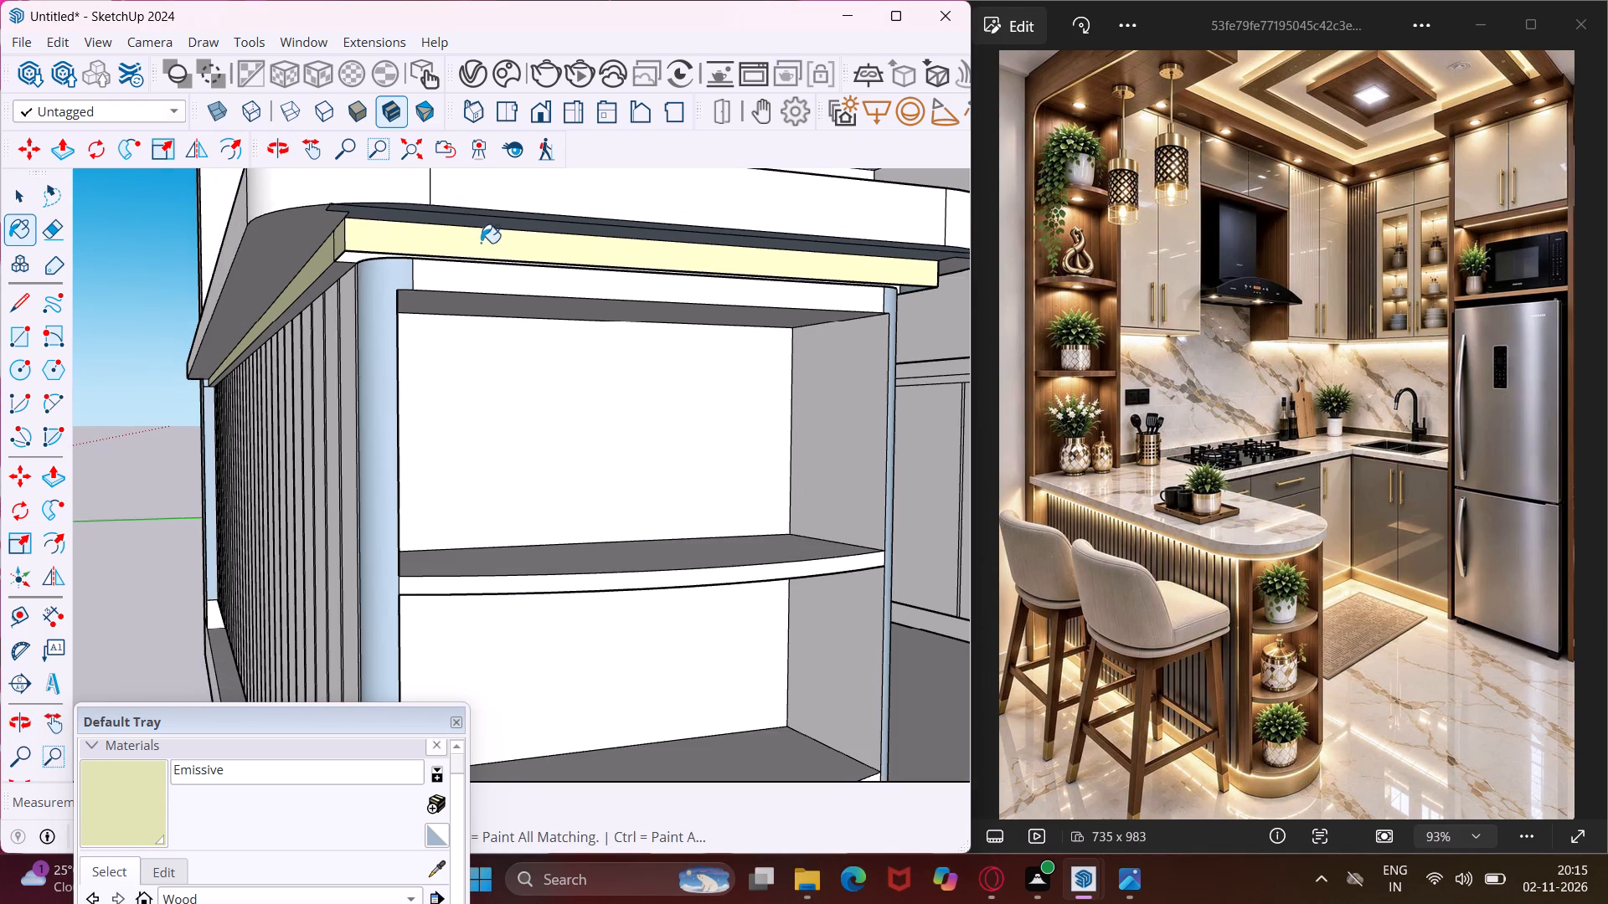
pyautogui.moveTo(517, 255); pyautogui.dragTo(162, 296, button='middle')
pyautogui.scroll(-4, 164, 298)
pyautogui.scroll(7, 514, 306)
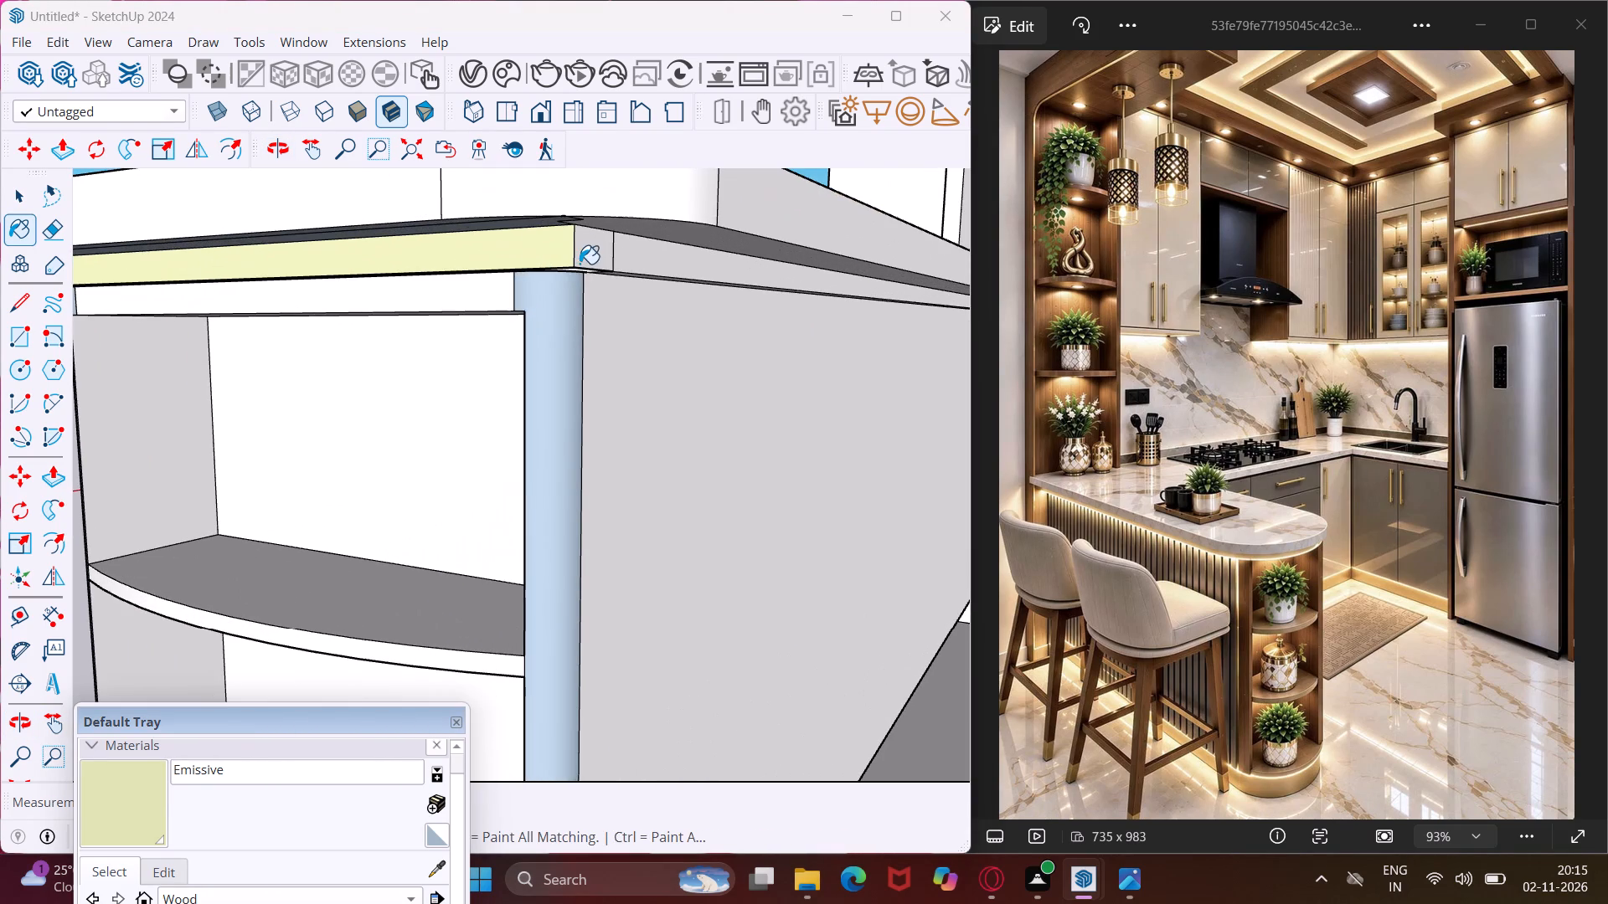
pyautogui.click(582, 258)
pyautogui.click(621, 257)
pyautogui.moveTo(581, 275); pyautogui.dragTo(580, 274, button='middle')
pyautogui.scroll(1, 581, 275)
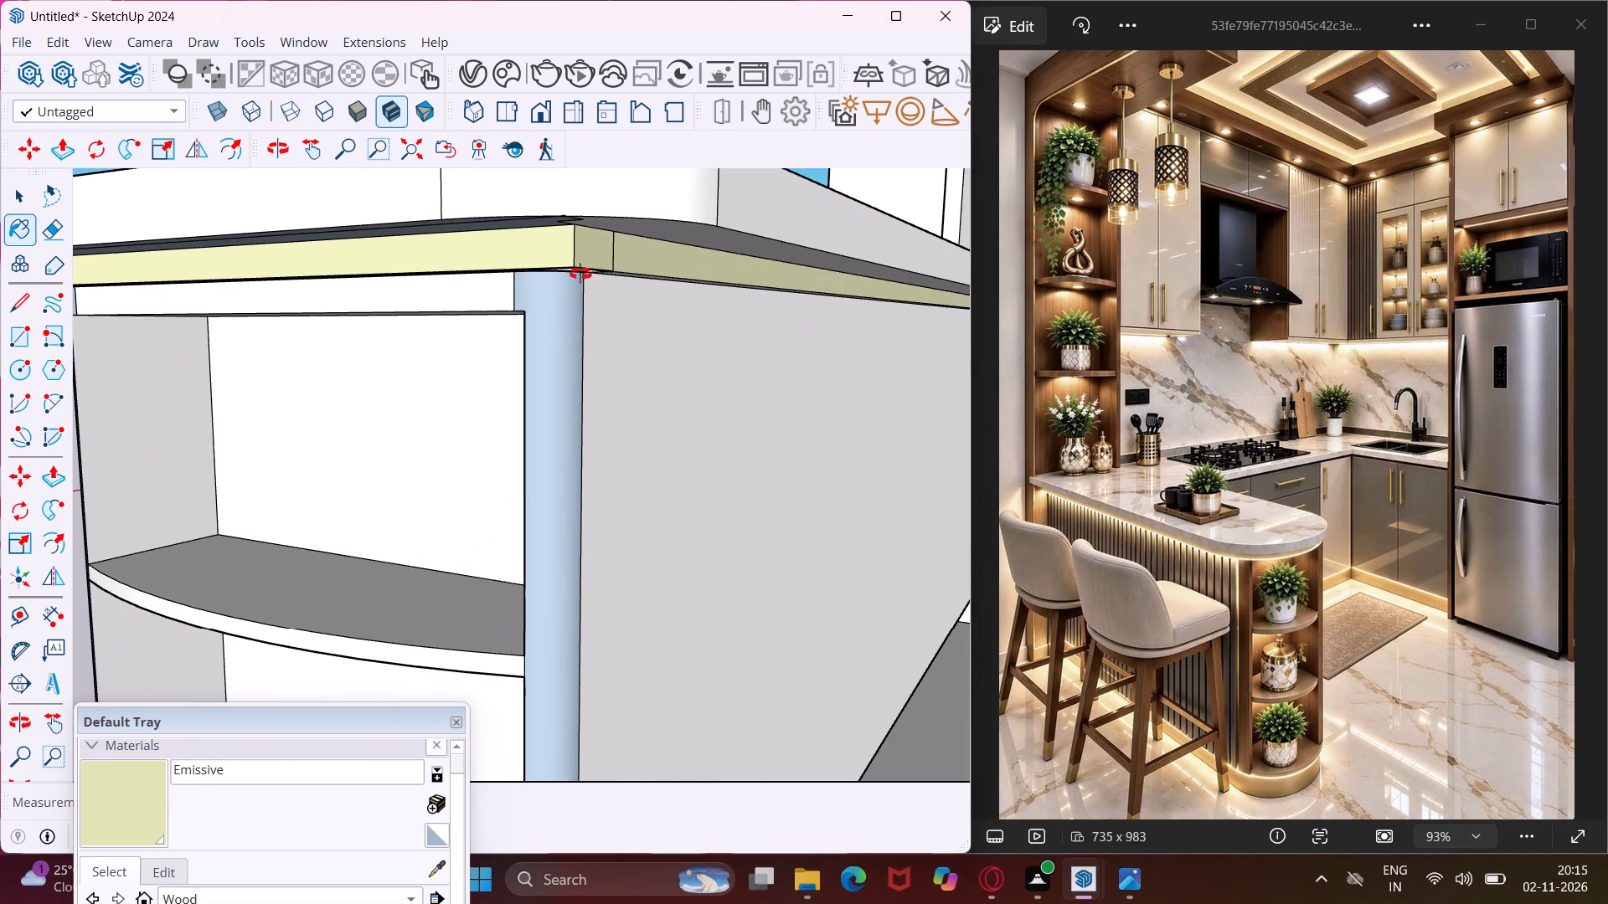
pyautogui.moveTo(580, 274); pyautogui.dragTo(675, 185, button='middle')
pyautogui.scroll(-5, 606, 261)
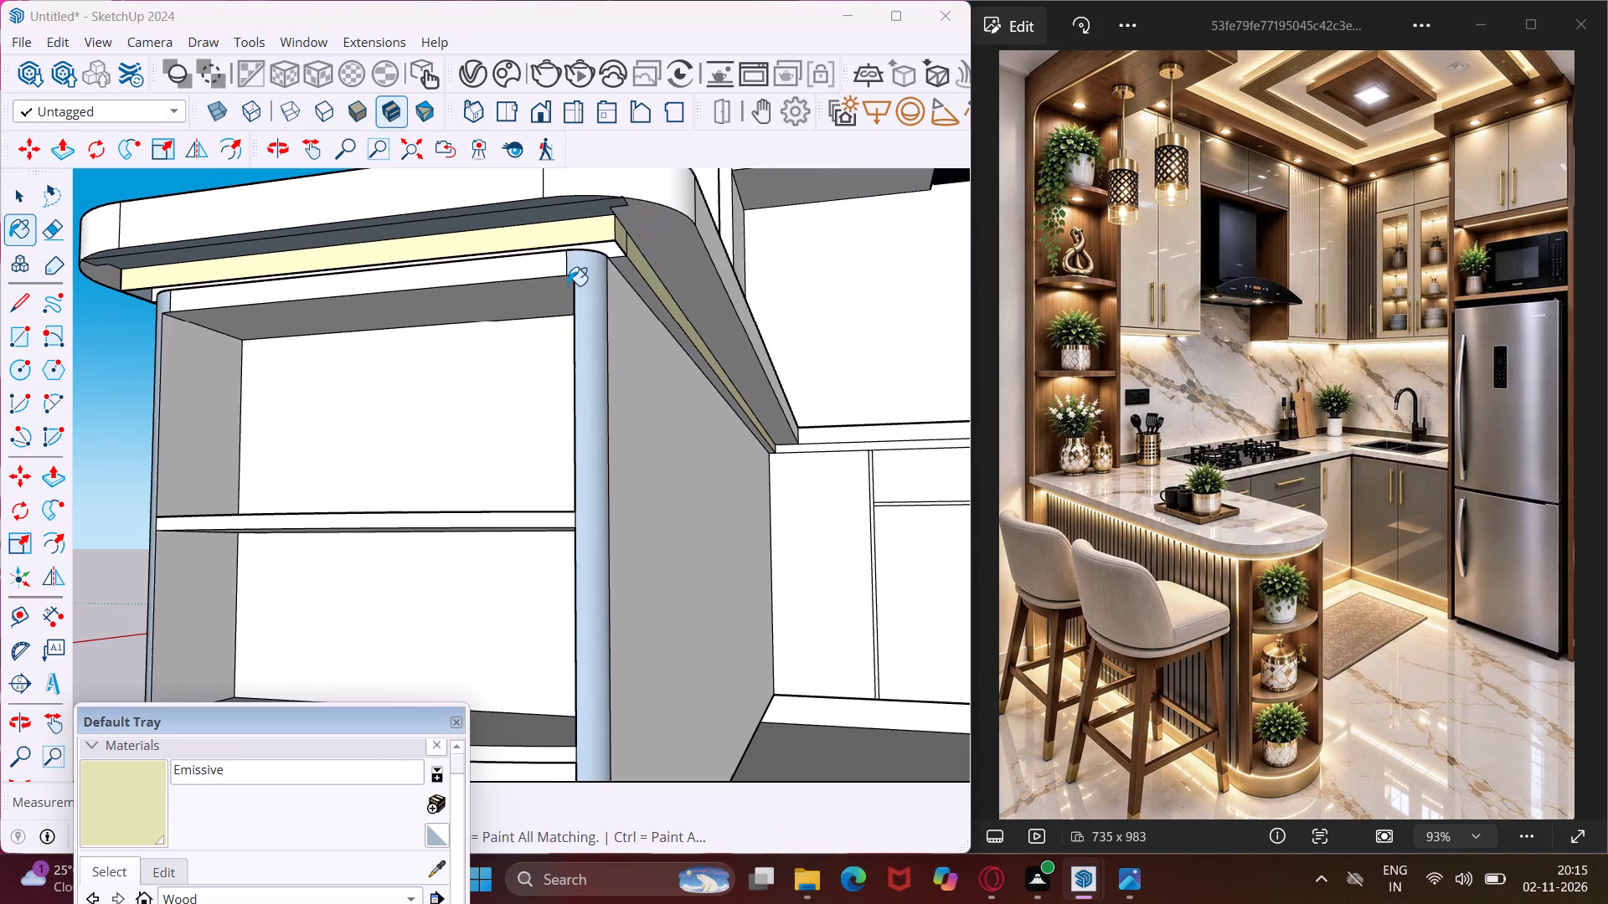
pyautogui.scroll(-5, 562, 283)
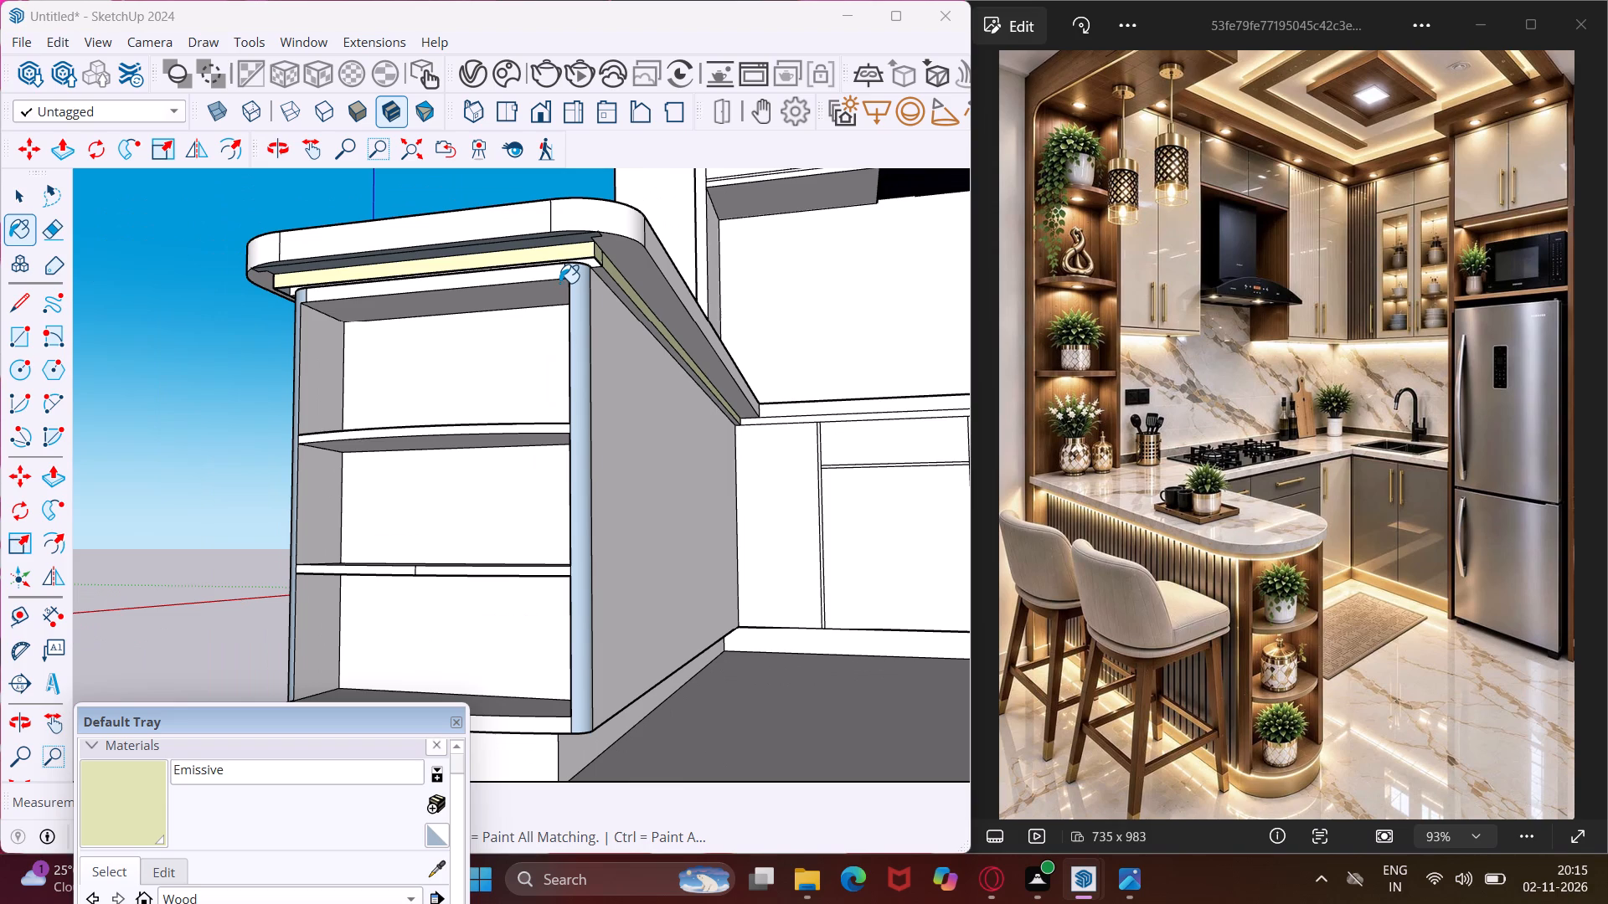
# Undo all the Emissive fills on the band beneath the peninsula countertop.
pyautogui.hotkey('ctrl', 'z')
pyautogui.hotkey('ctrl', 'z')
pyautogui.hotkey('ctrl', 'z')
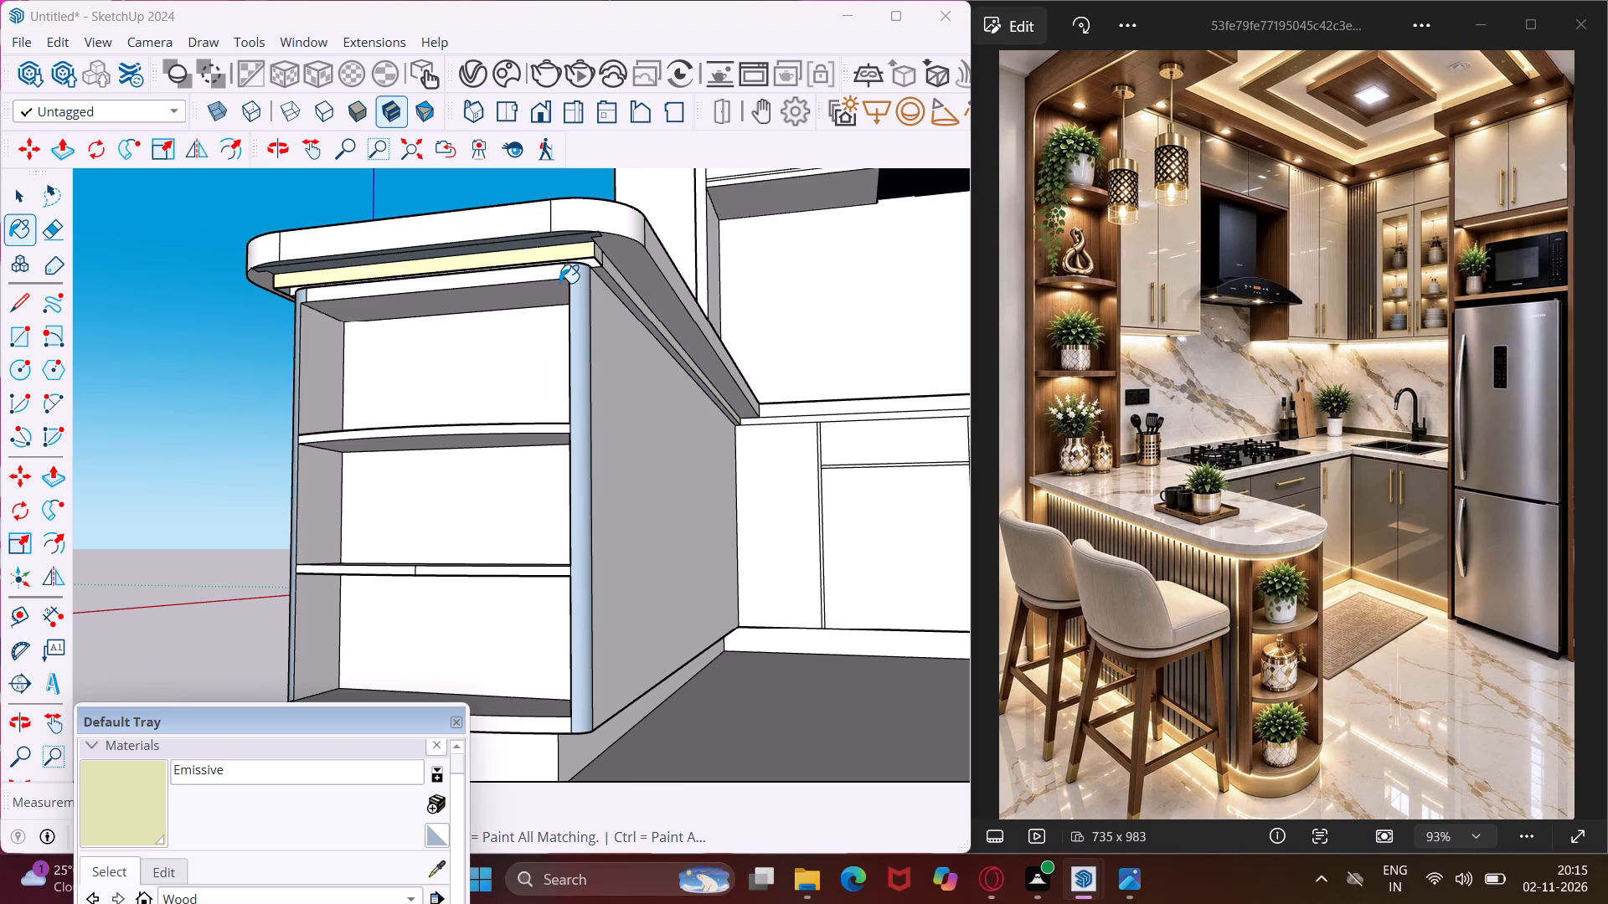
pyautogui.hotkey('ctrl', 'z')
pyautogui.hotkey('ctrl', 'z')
# Paint the narrow underside strip beneath the peninsula countertop on the kitchen side with the Emissive material.
pyautogui.scroll(2, 598, 277)
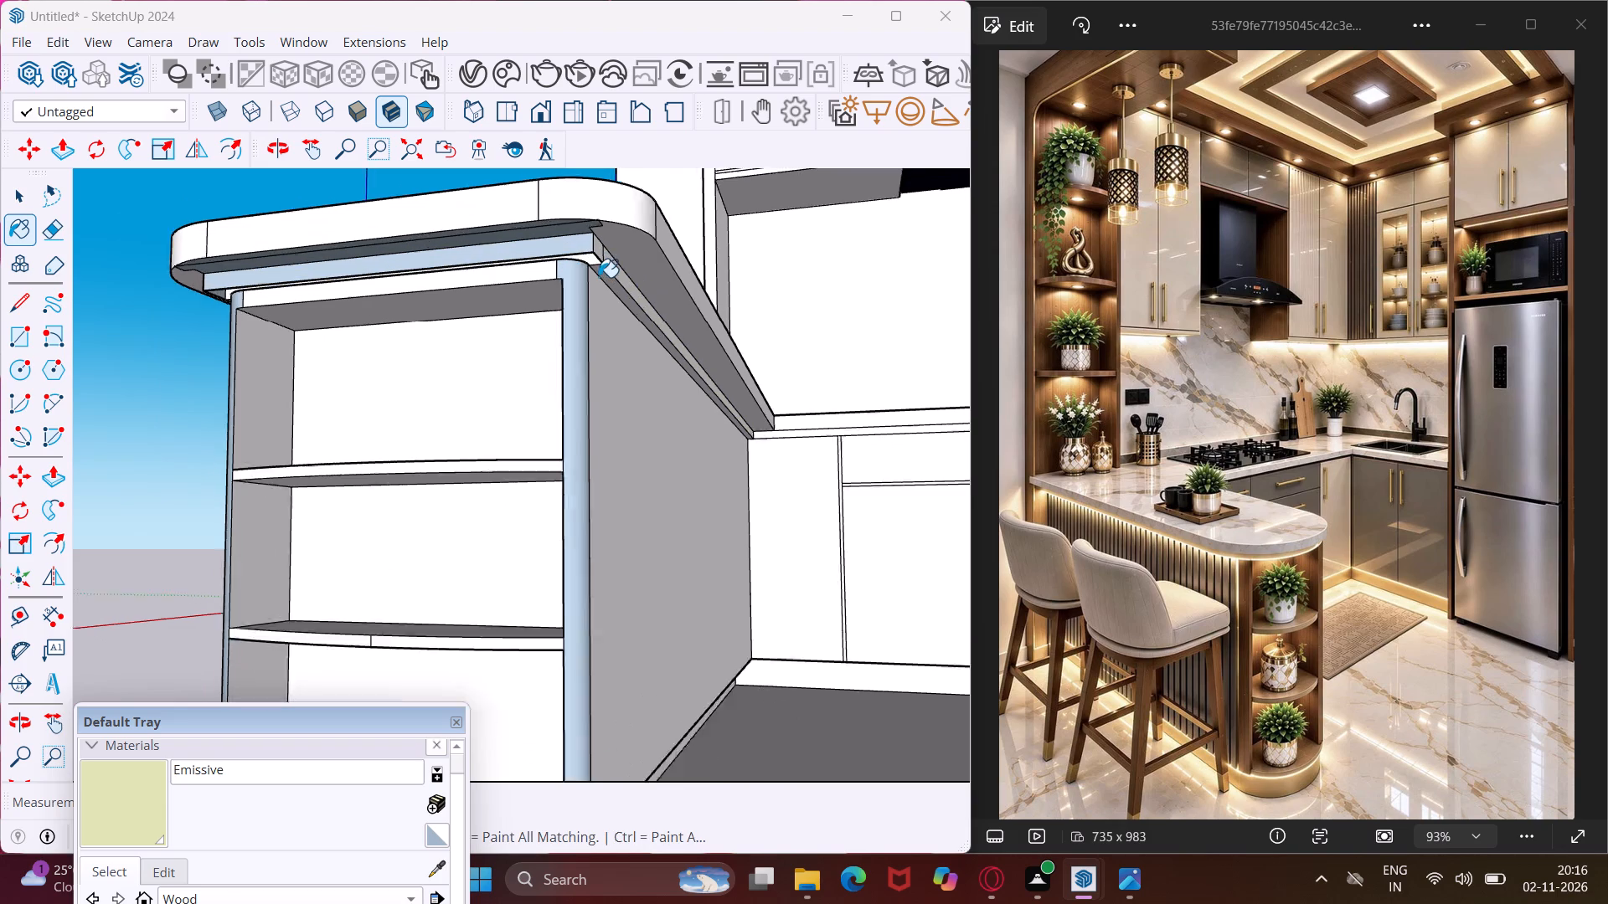
pyautogui.scroll(8, 599, 277)
pyautogui.click(606, 270)
pyautogui.moveTo(606, 268); pyautogui.dragTo(620, 155, button='middle')
pyautogui.scroll(3, 589, 203)
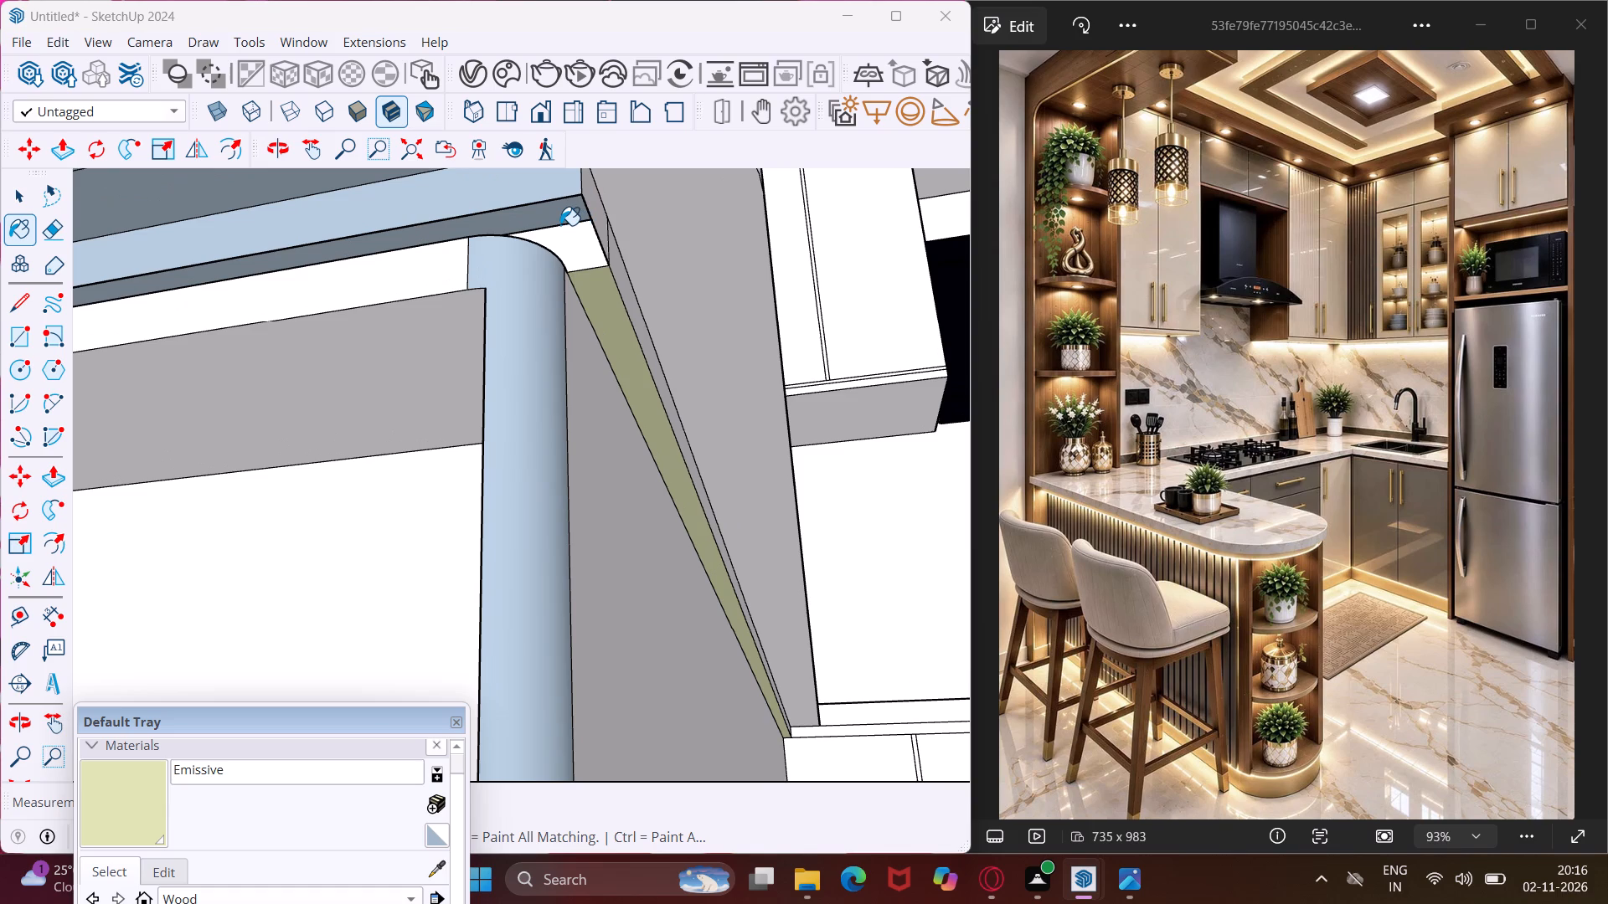
# Paint the narrow underside strip beneath the peninsula countertop on the fluted-panel side with the Emissive material.
pyautogui.scroll(-10, 560, 225)
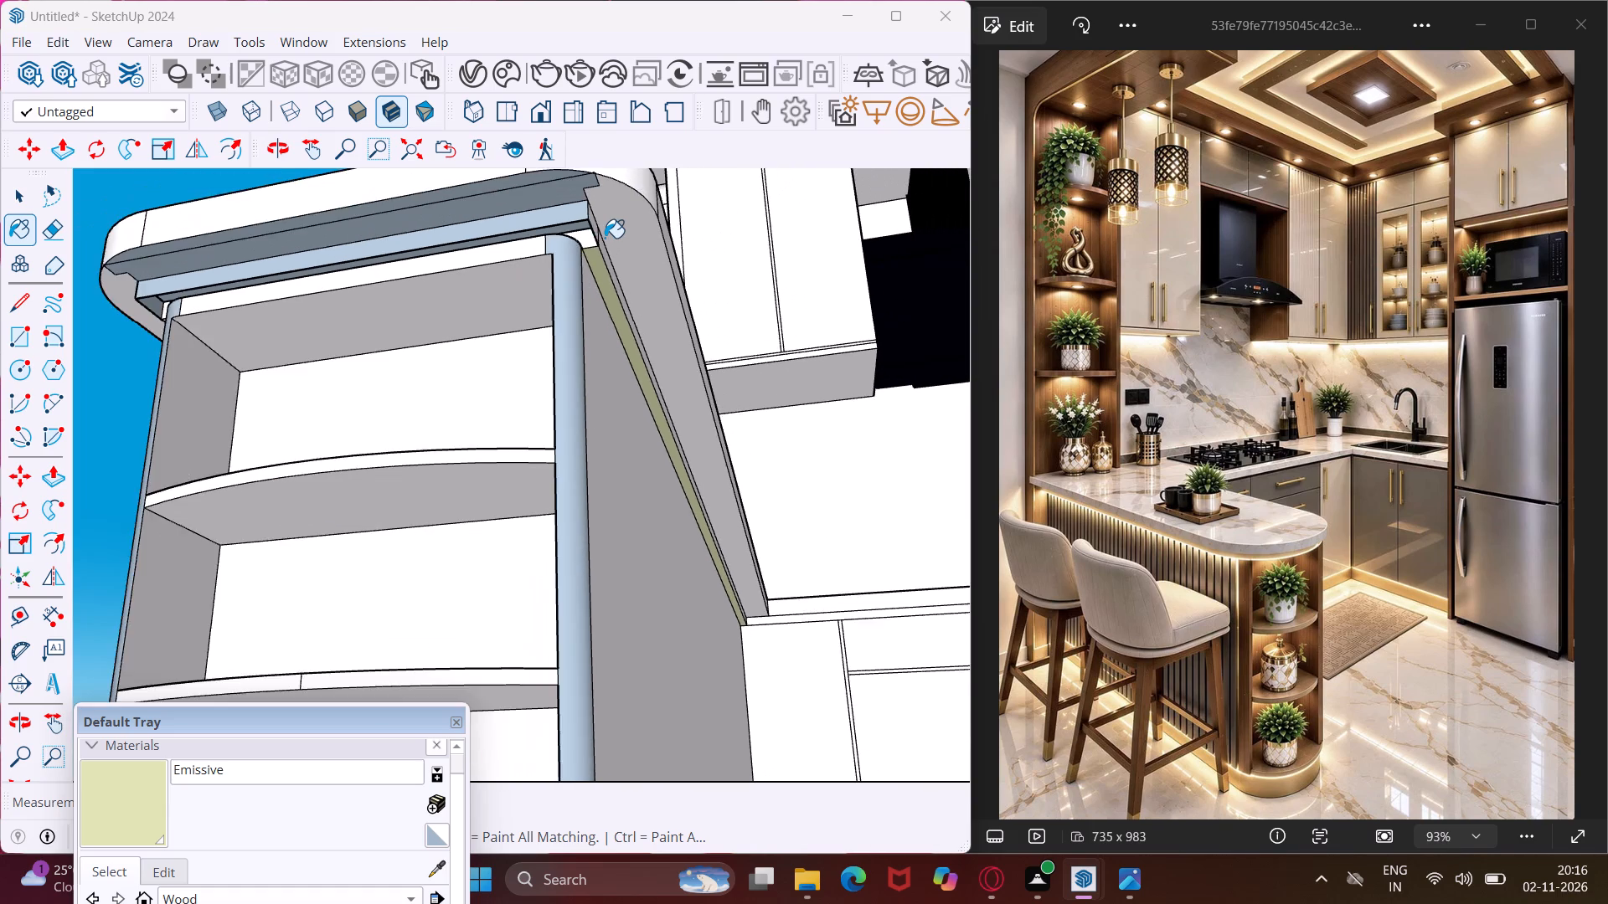
pyautogui.scroll(-5, 605, 238)
pyautogui.scroll(9, 299, 281)
pyautogui.moveTo(299, 281); pyautogui.dragTo(303, 281, button='middle')
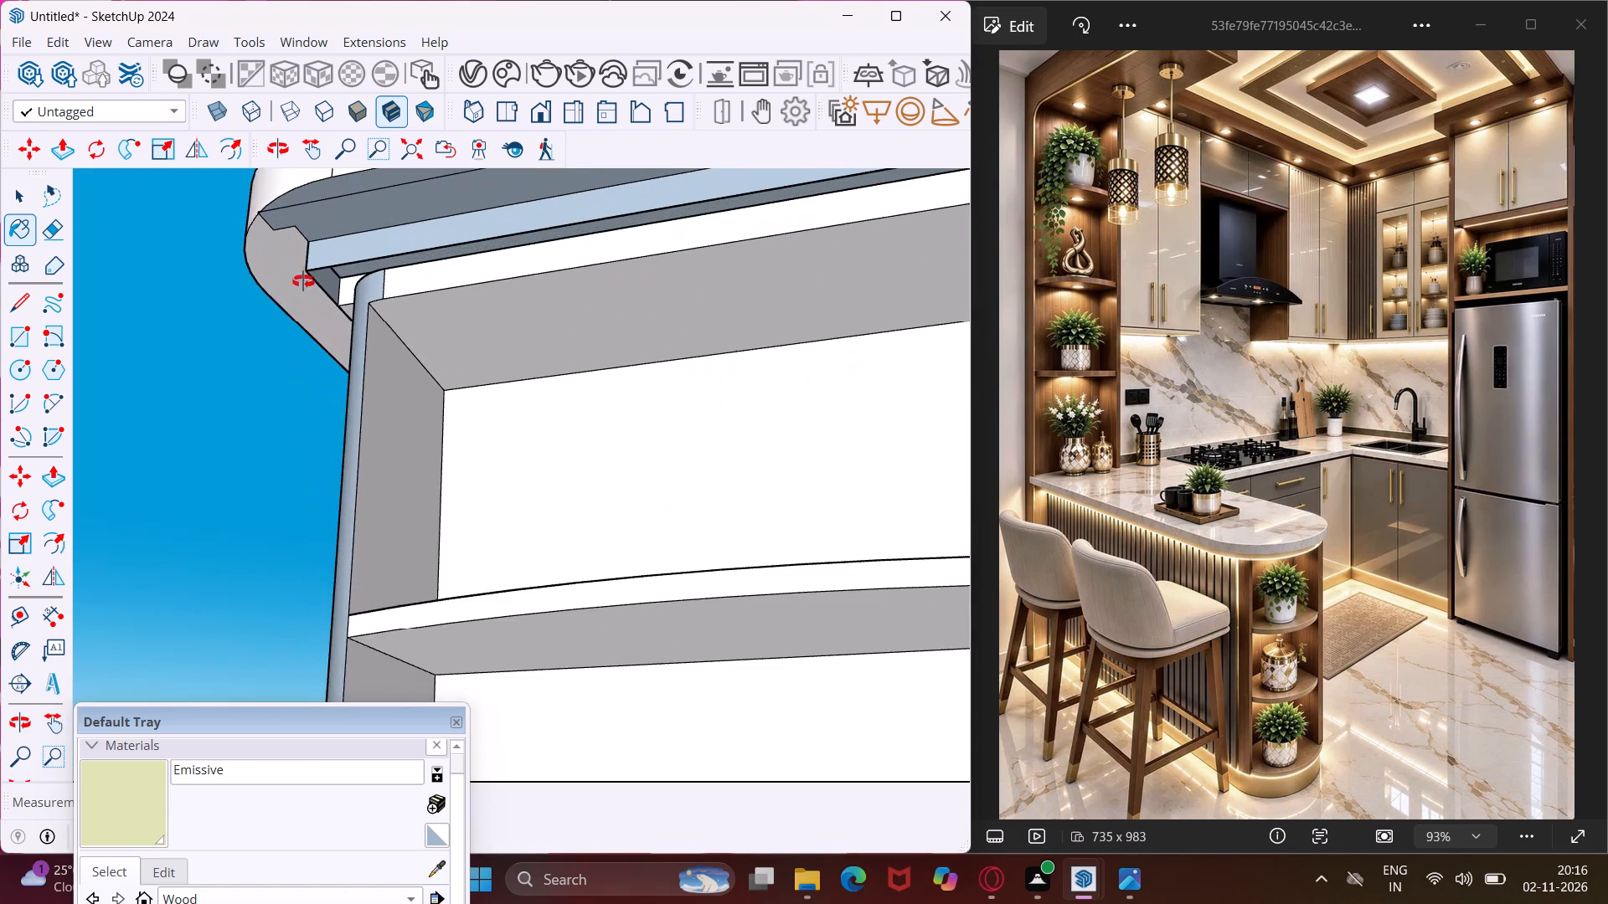
pyautogui.moveTo(303, 281); pyautogui.dragTo(425, 243, button='middle')
pyautogui.scroll(3, 385, 280)
pyautogui.click(384, 285)
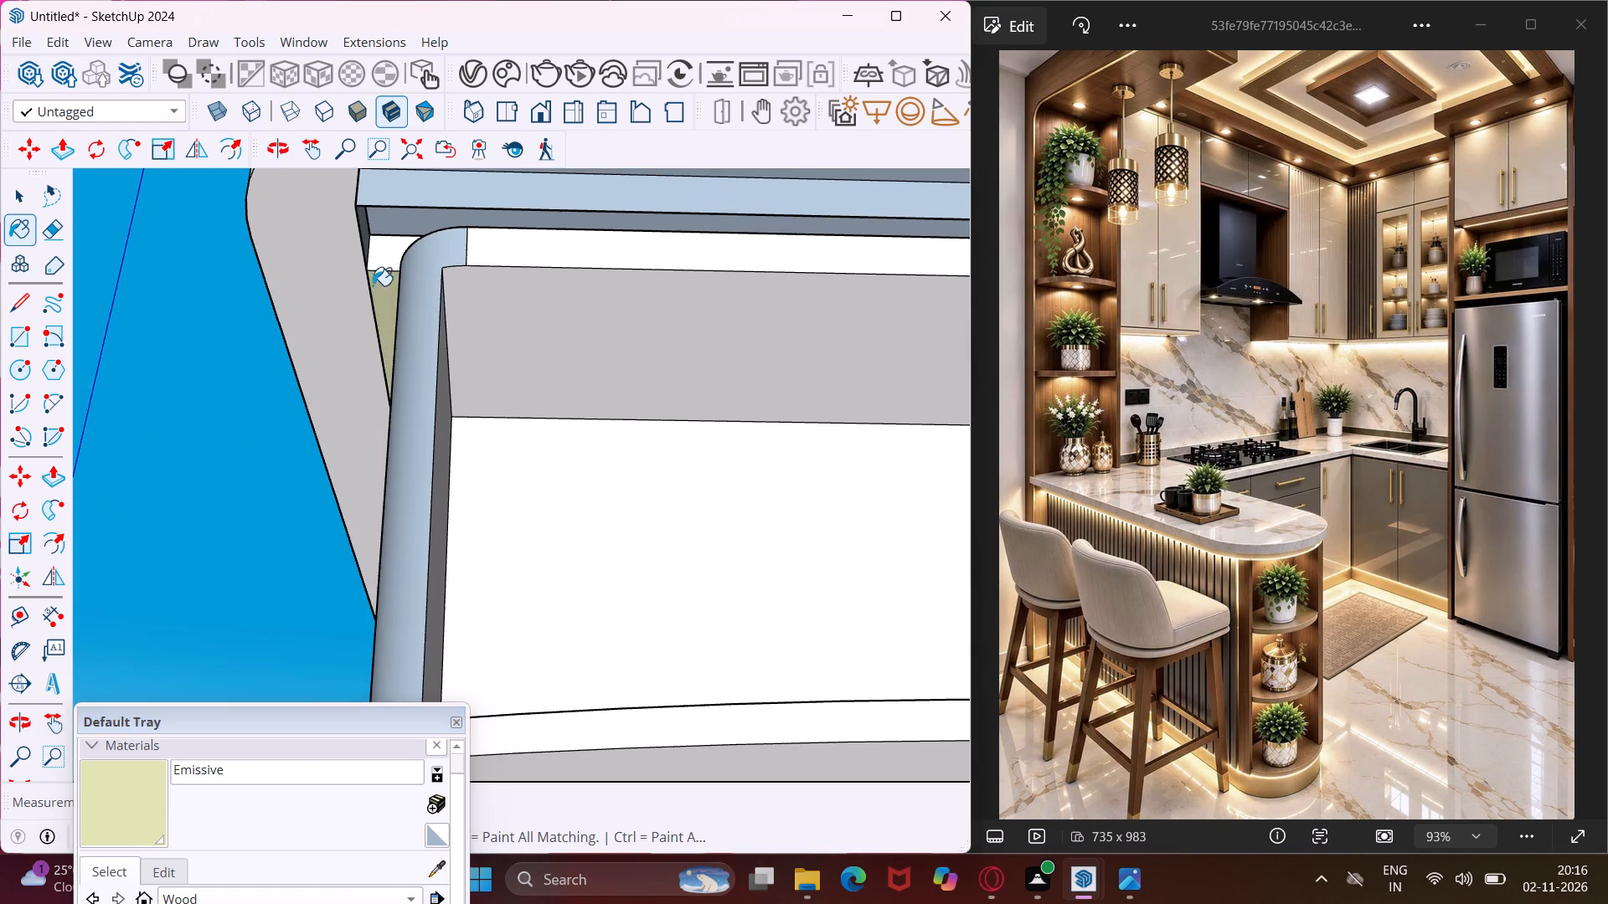
# Draw a rectangle across the open underside strip beneath the countertop at the peninsula's shelf end.
pyautogui.scroll(-10, 334, 283)
pyautogui.press('Escape')
pyautogui.press('space')
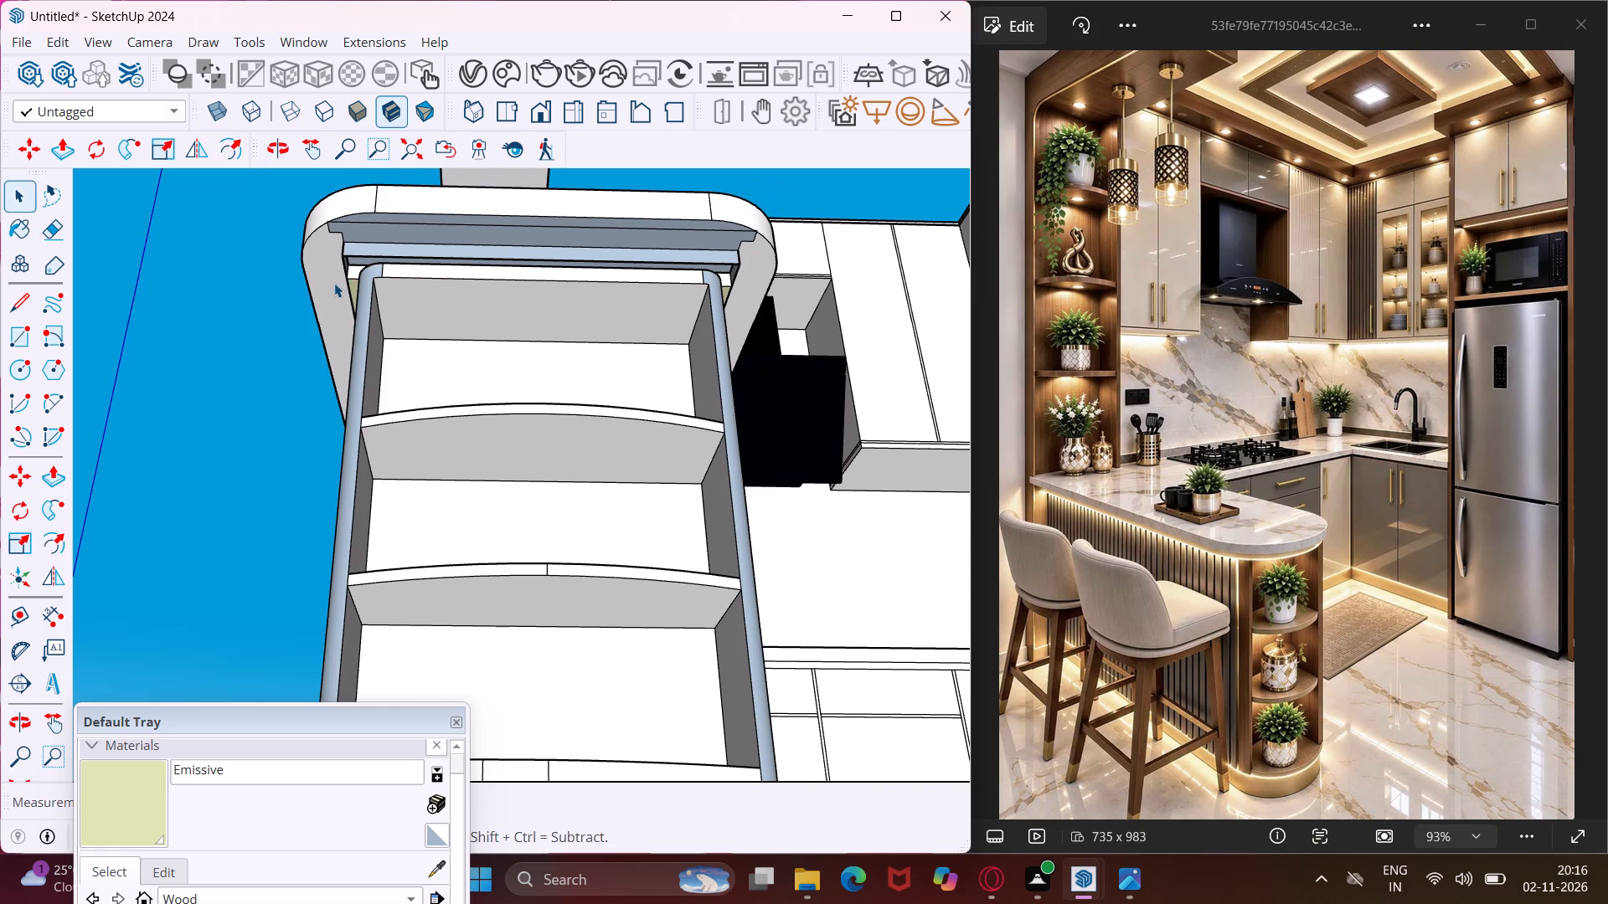
pyautogui.click(26, 338)
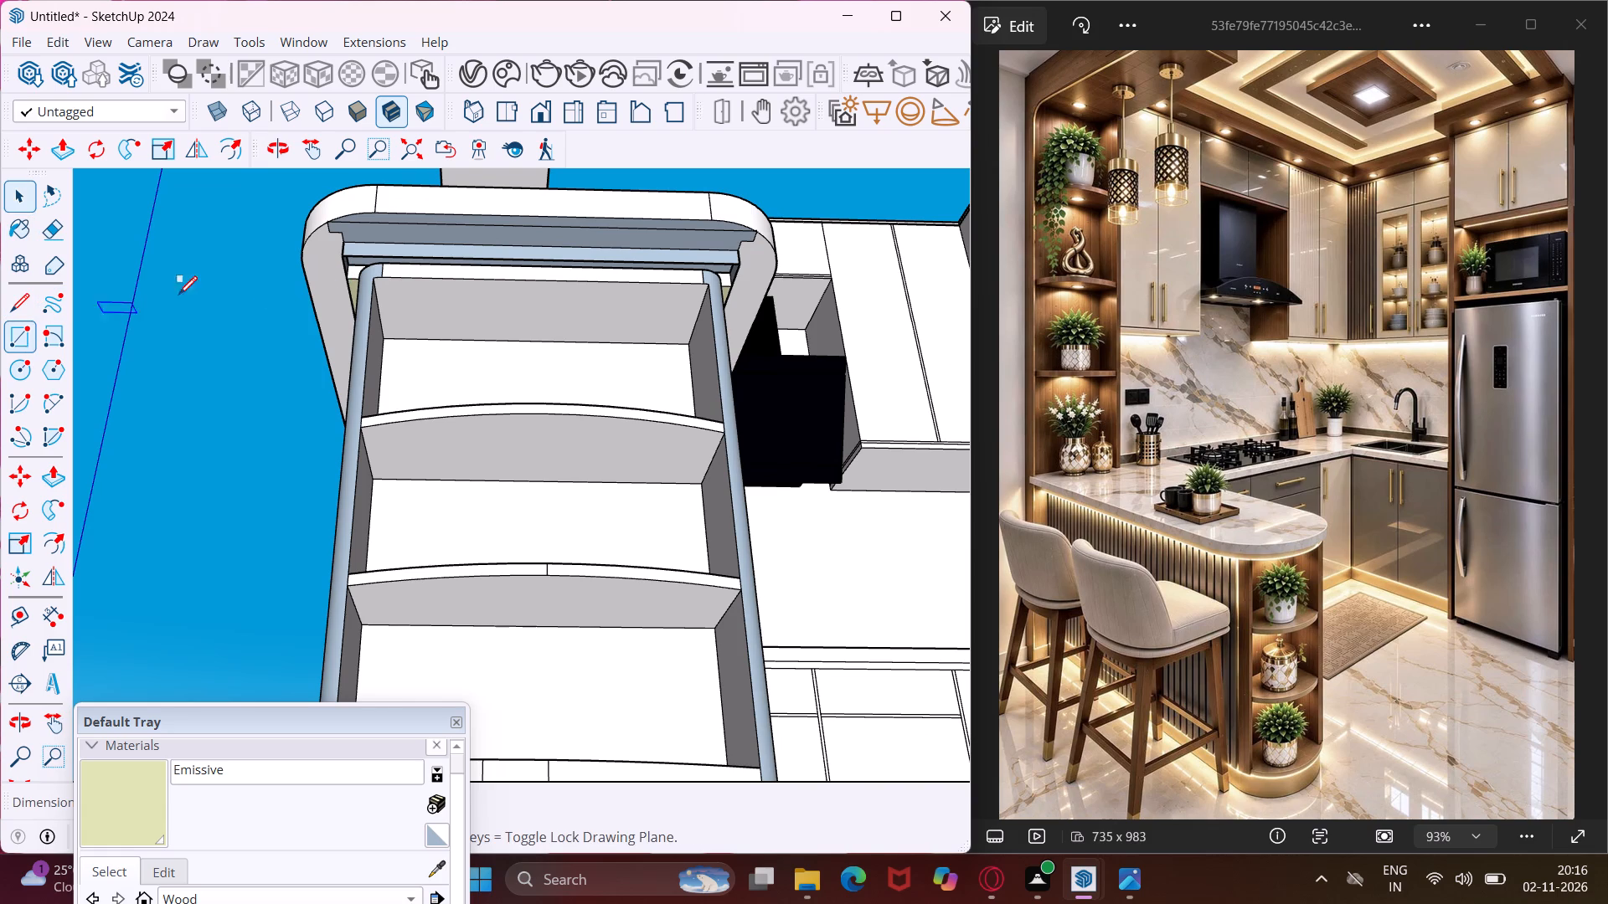
pyautogui.scroll(6, 278, 257)
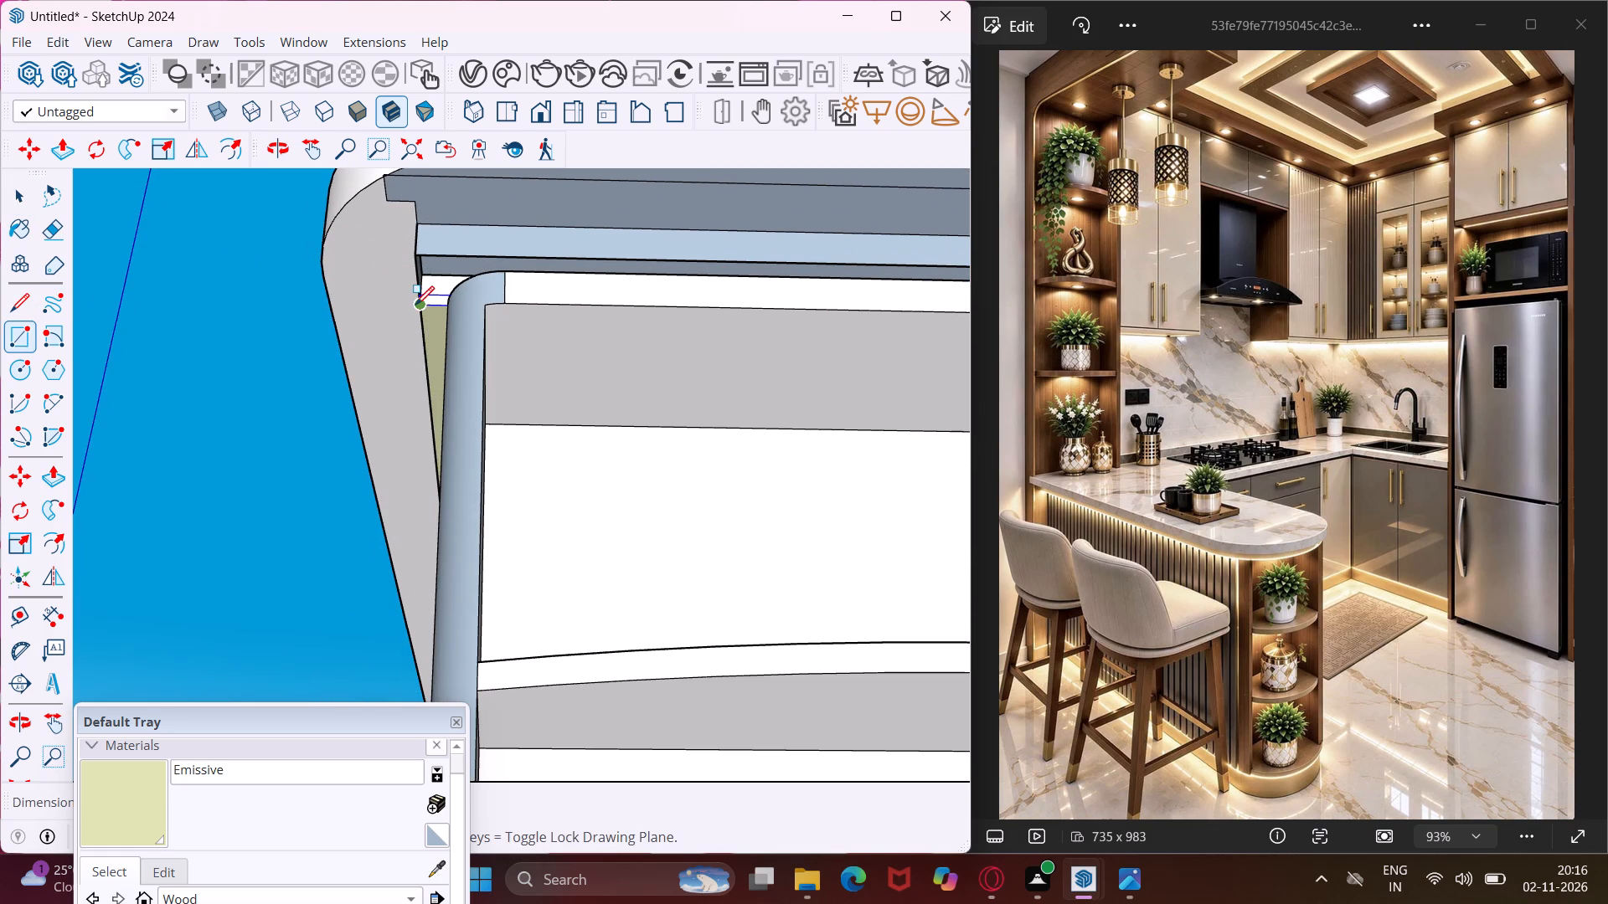
pyautogui.click(417, 305)
pyautogui.scroll(-7, 373, 273)
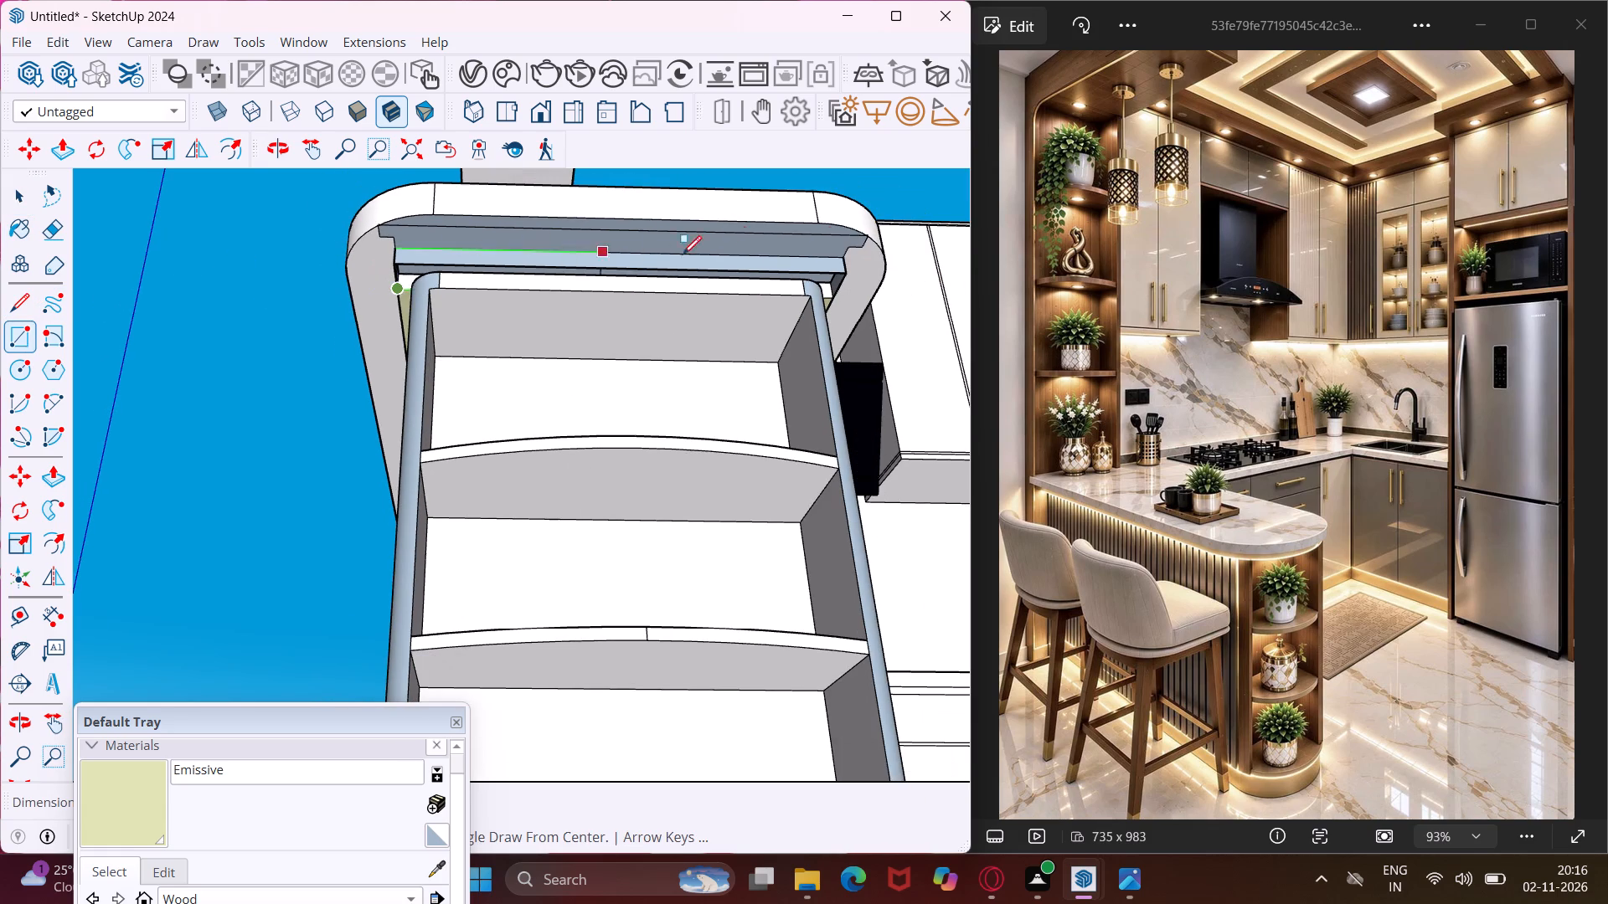
pyautogui.scroll(4, 843, 275)
pyautogui.click(844, 275)
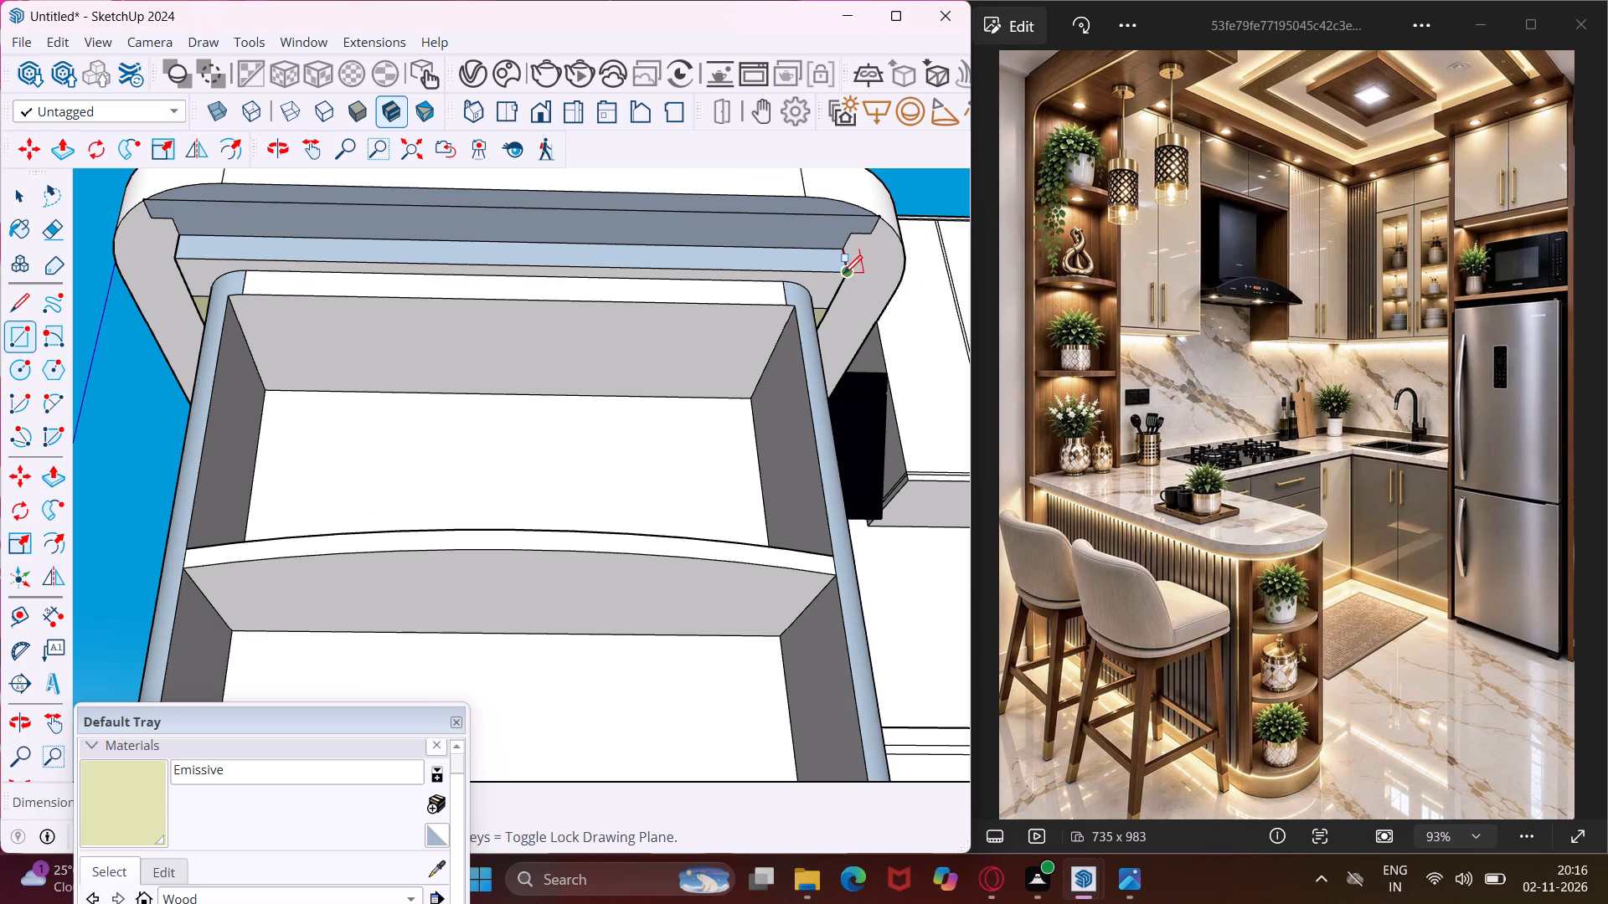
pyautogui.press('Escape')
pyautogui.press('space')
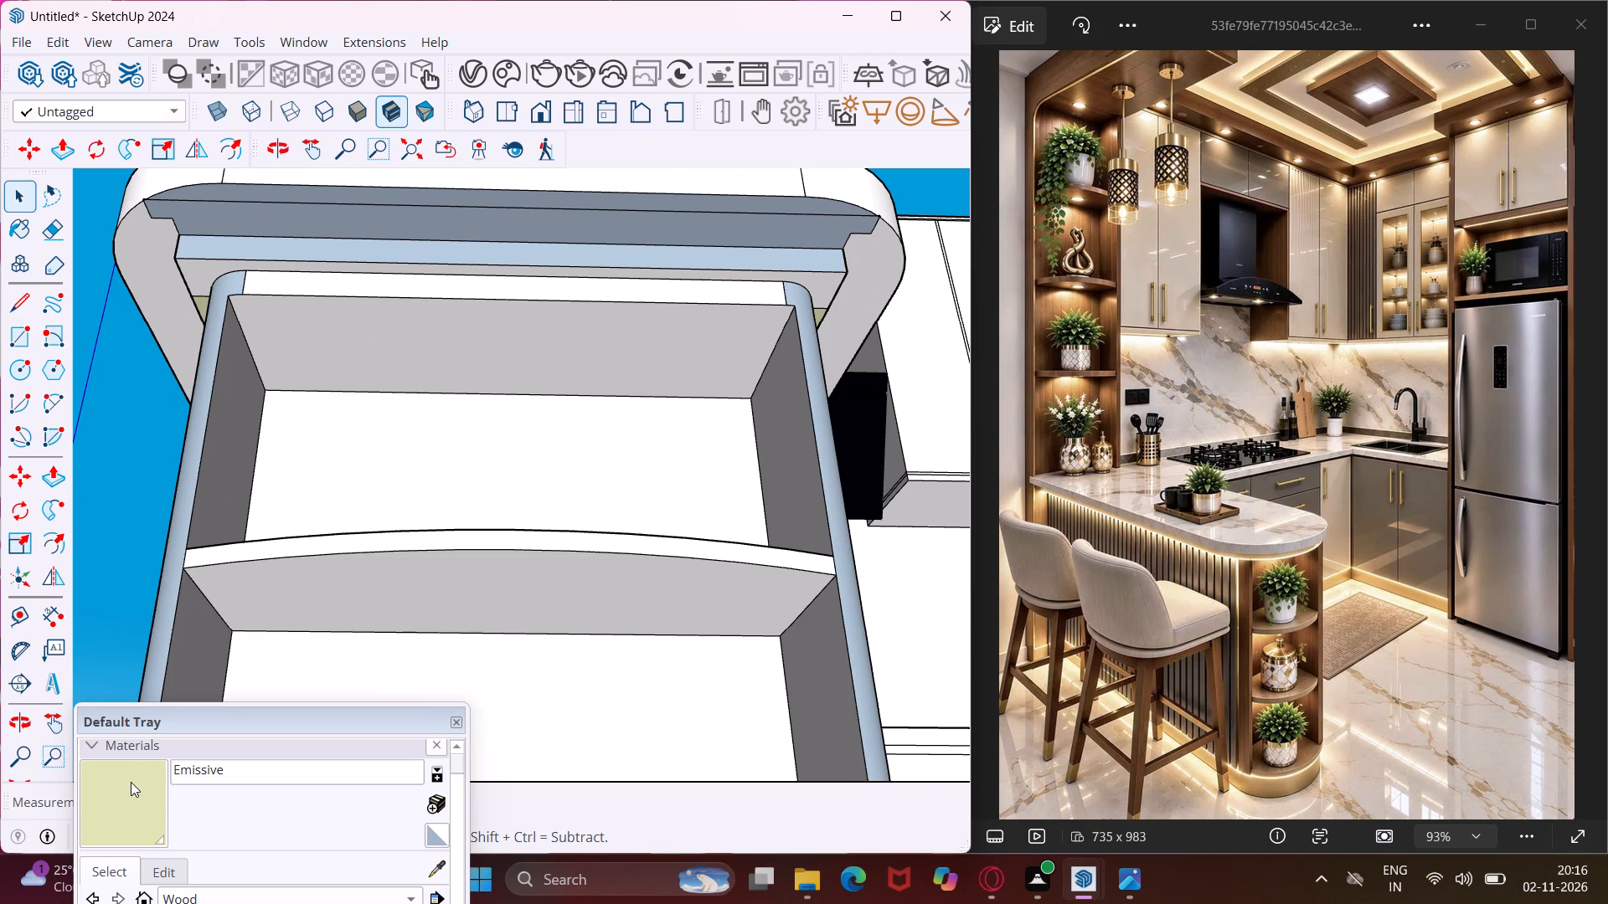
# Paint the underside strip at the peninsula's shelf end with the Emissive material.
pyautogui.click(130, 783)
pyautogui.scroll(4, 237, 269)
pyautogui.click(198, 270)
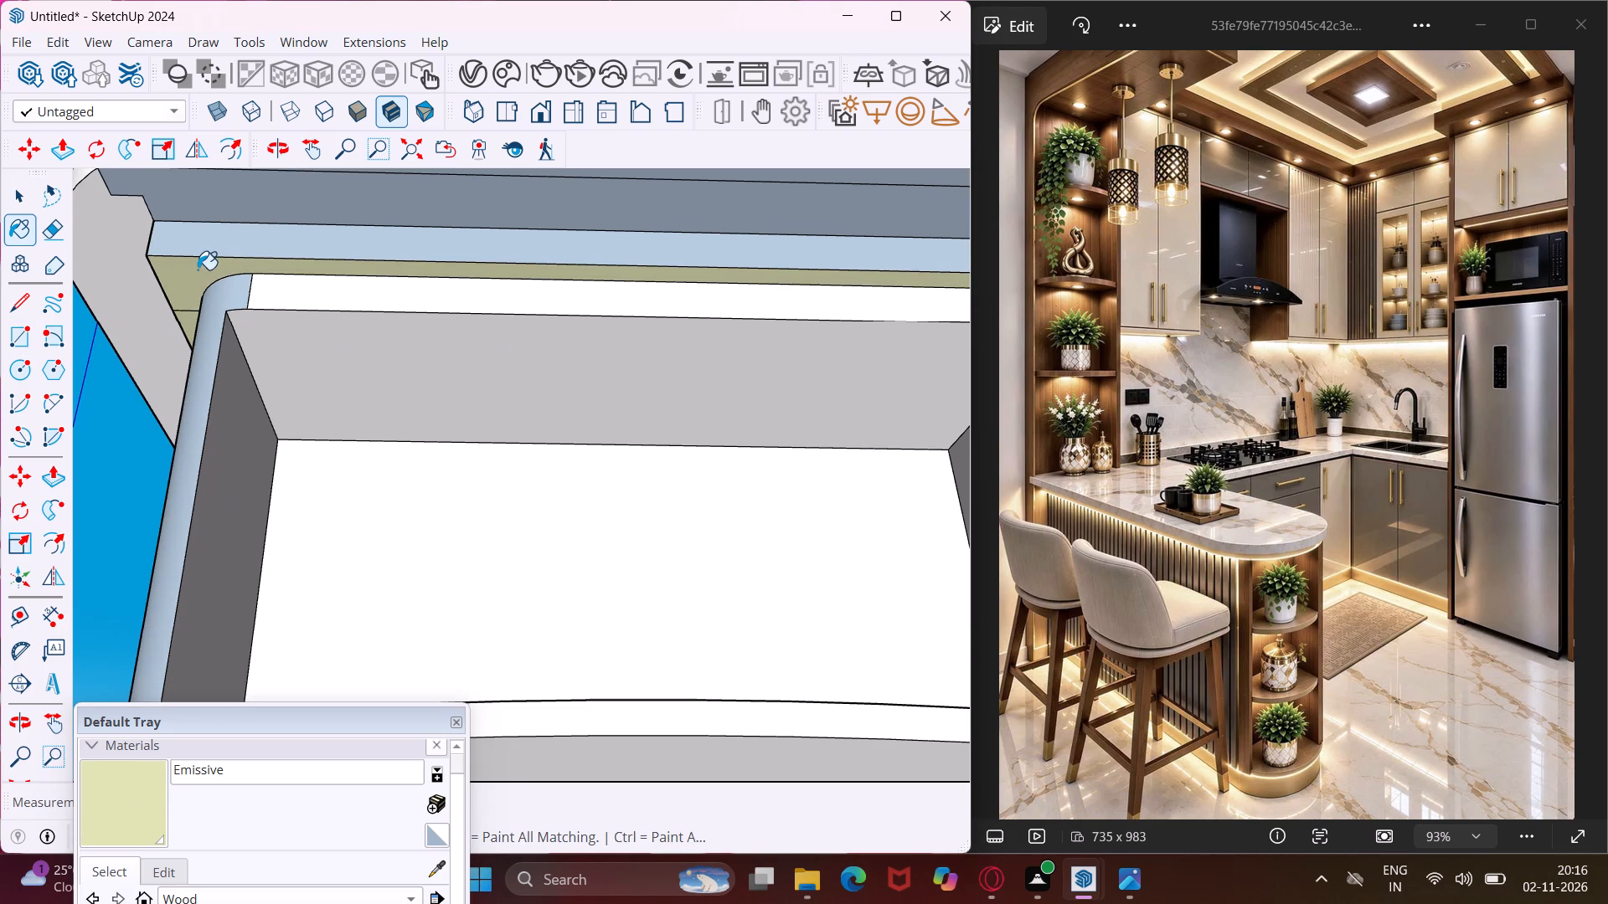
# Examine the strips beneath the peninsula countertop at the shelf end and along the fluted-panel side.
pyautogui.scroll(-9, 172, 257)
pyautogui.moveTo(610, 306); pyautogui.dragTo(580, 308, button='middle')
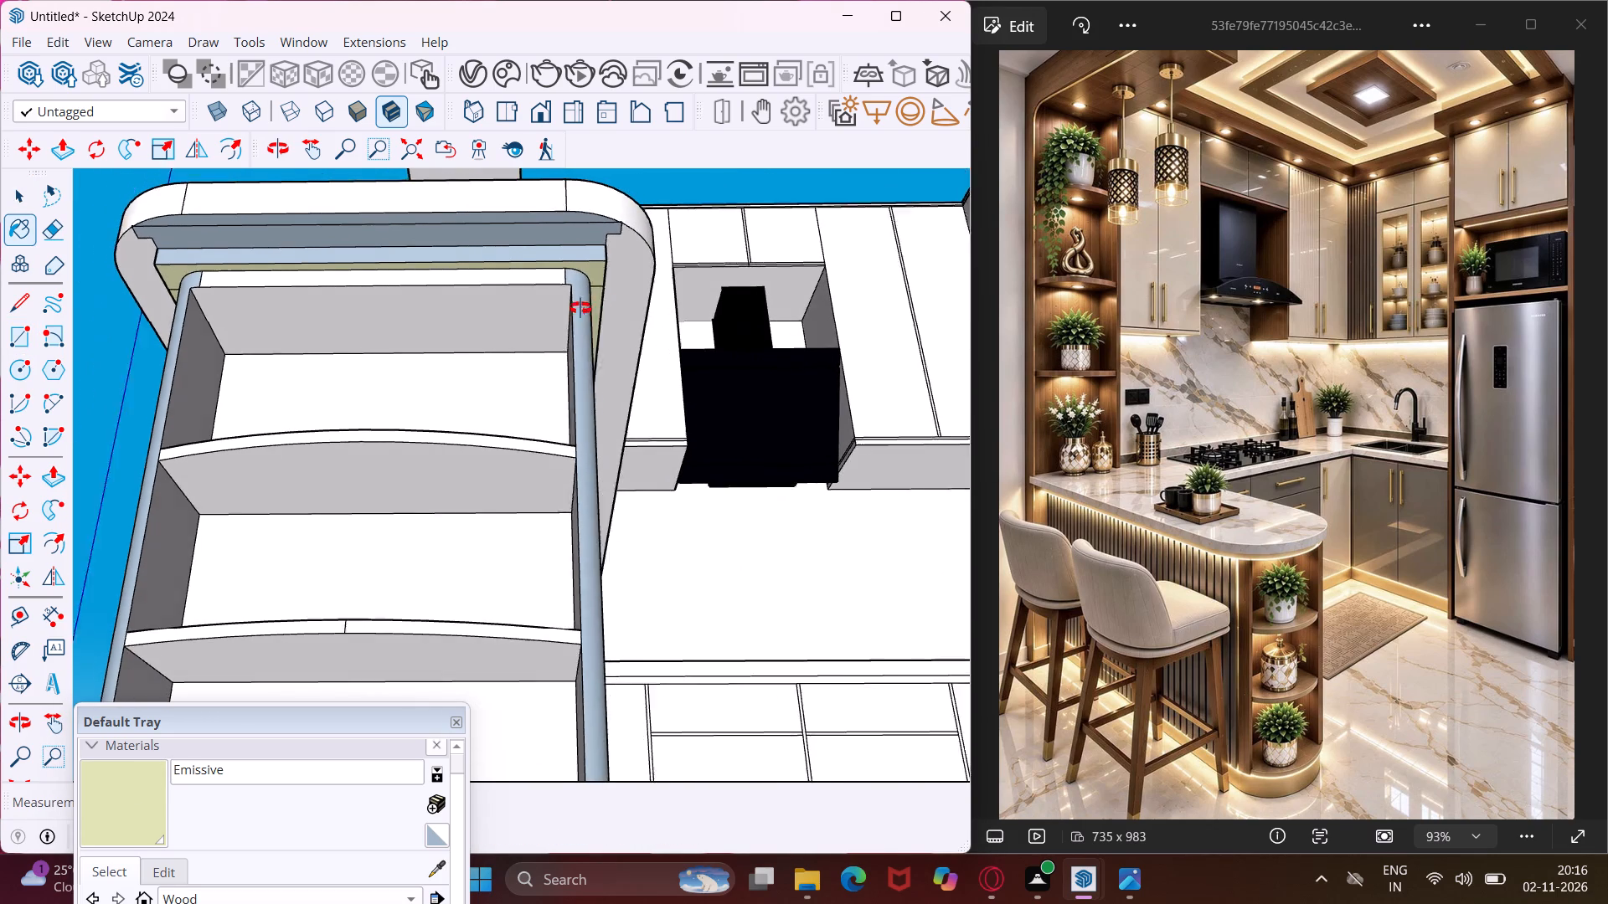
pyautogui.moveTo(580, 308); pyautogui.dragTo(812, 449, button='middle')
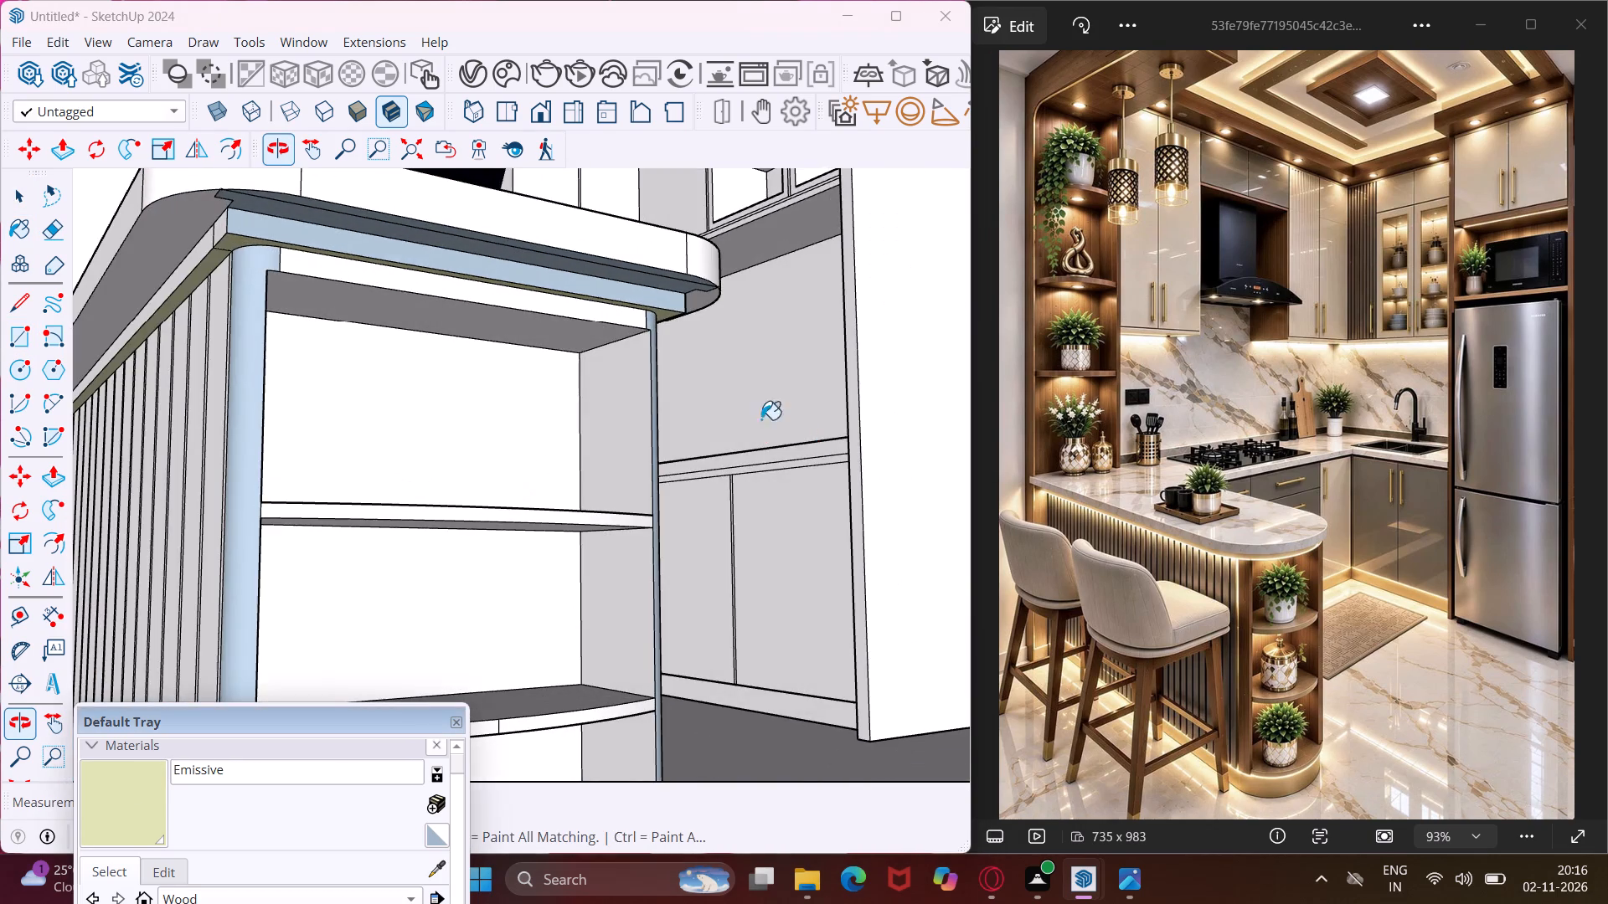
pyautogui.scroll(-5, 708, 380)
pyautogui.scroll(3, 349, 429)
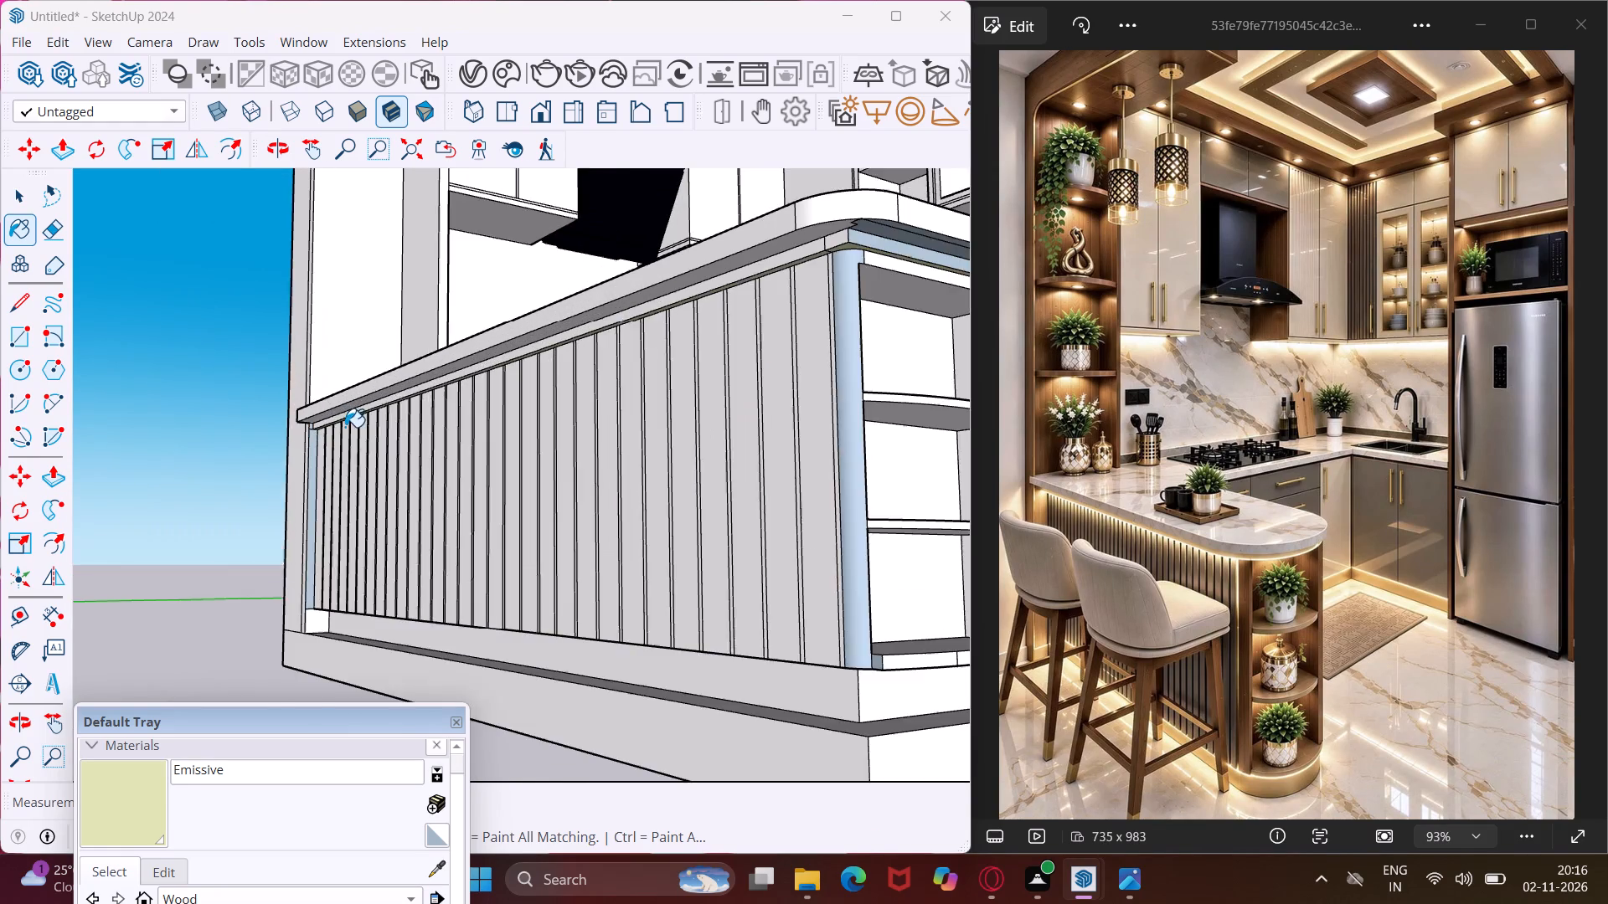
pyautogui.scroll(13, 345, 427)
pyautogui.press('Escape')
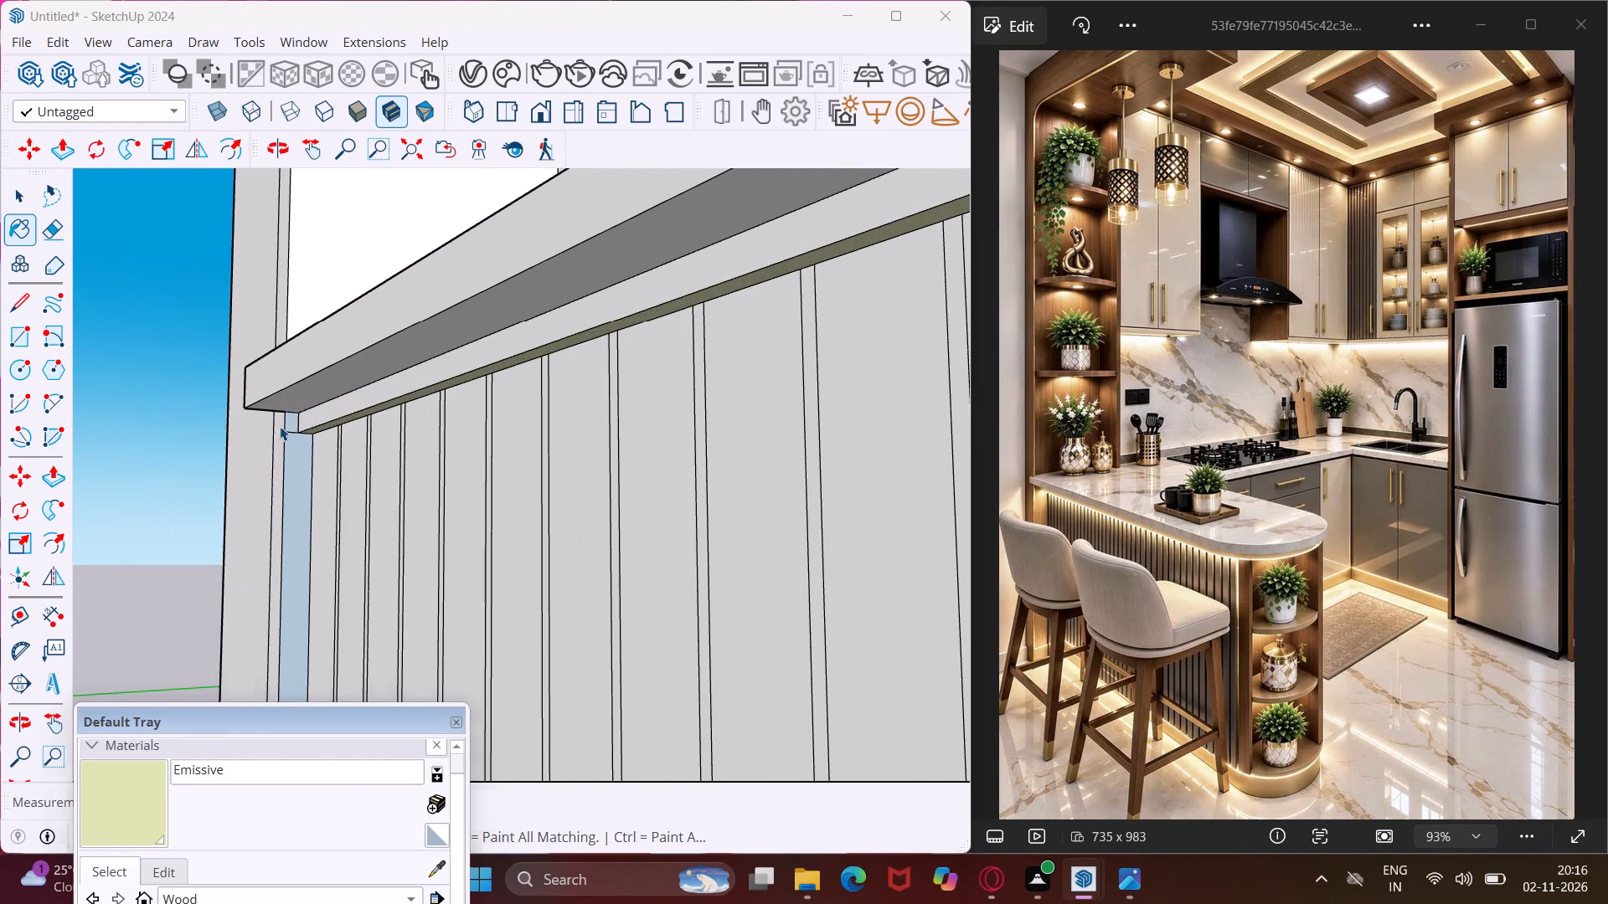
pyautogui.press('space')
pyautogui.scroll(-19, 209, 400)
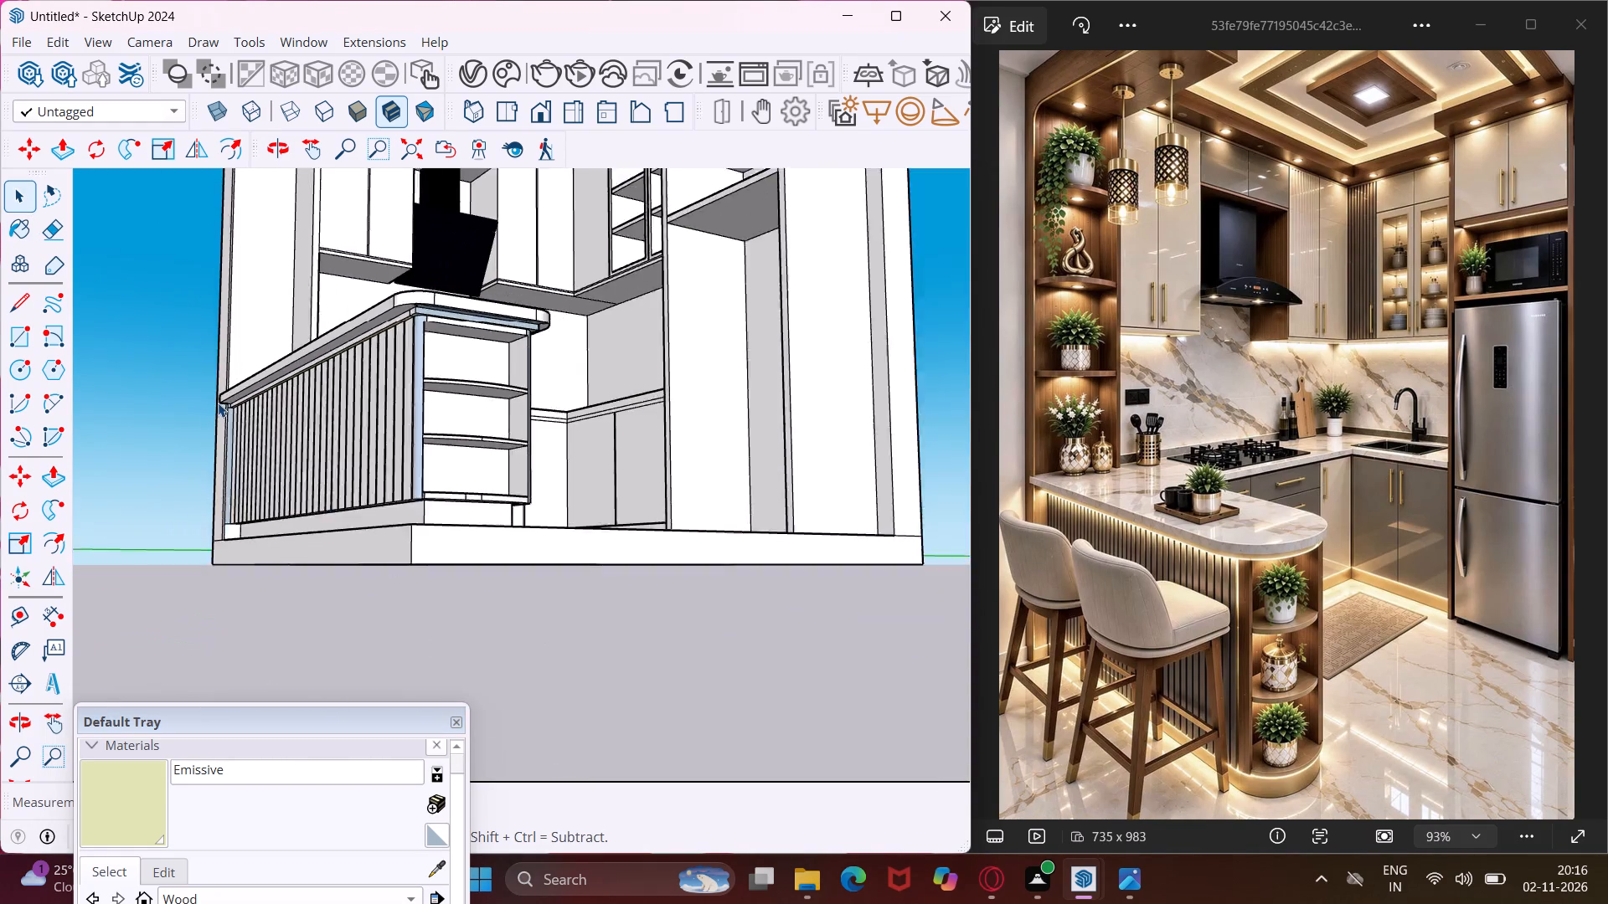
pyautogui.scroll(-2, 218, 403)
pyautogui.moveTo(492, 342); pyautogui.dragTo(499, 499, button='middle')
pyautogui.scroll(4, 530, 342)
pyautogui.scroll(-5, 519, 342)
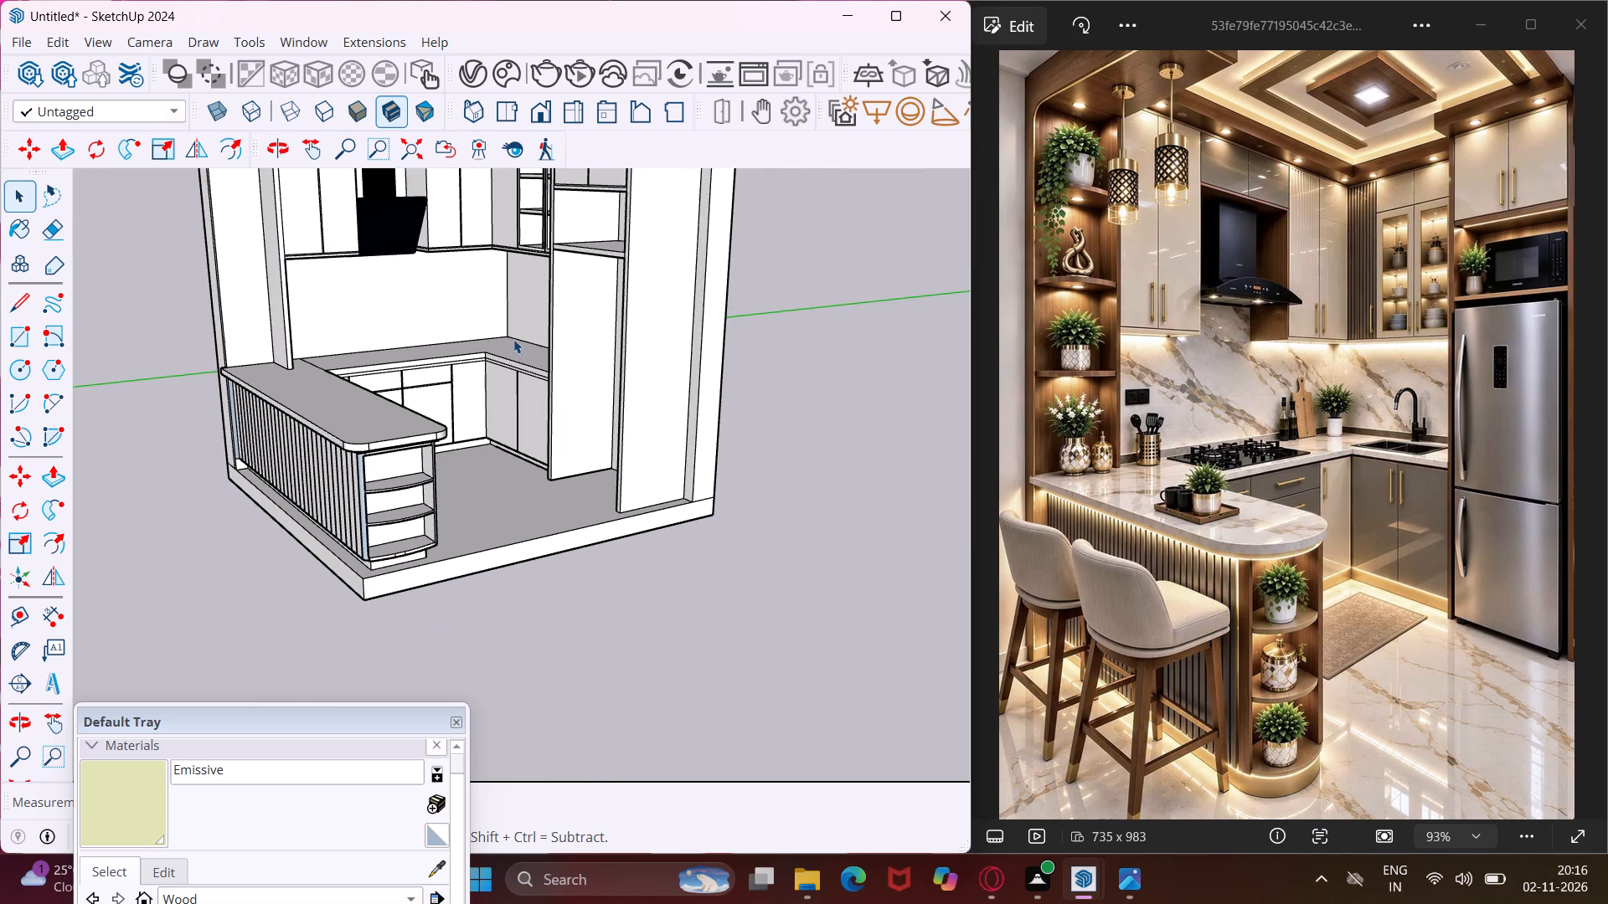
# Copy the wall-side edge of the upper cabinet underside, between the tall side panel and the hood, 2" inward.
pyautogui.scroll(5, 319, 213)
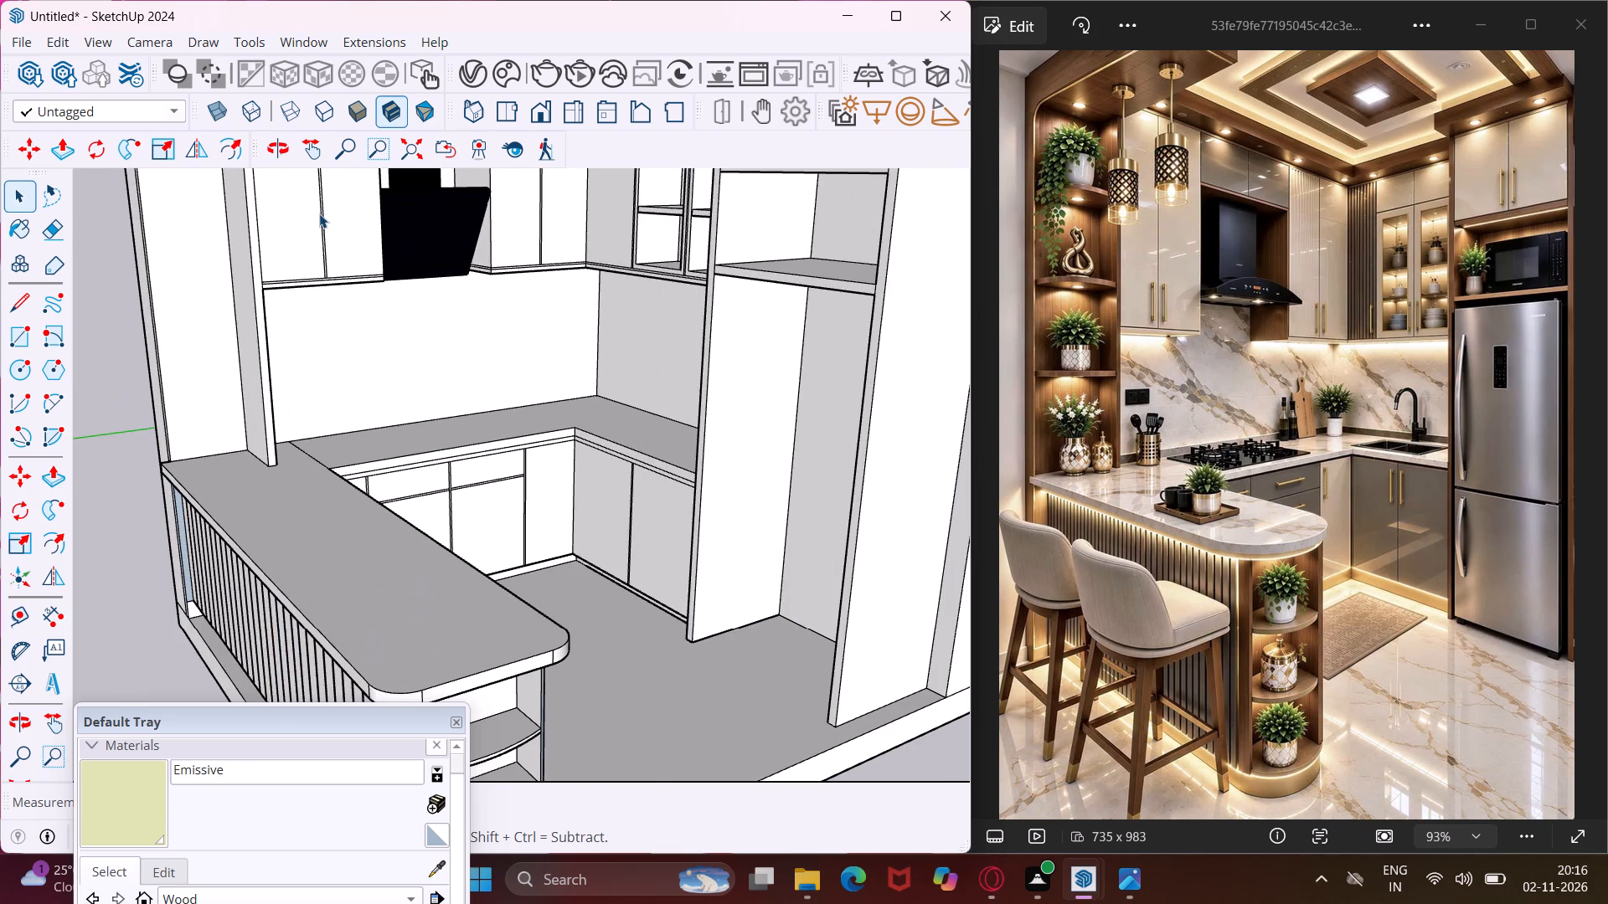
pyautogui.scroll(4, 319, 213)
pyautogui.scroll(4, 282, 336)
pyautogui.moveTo(282, 335); pyautogui.dragTo(161, 216, button='middle')
pyautogui.scroll(1, 282, 335)
pyautogui.scroll(6, 255, 265)
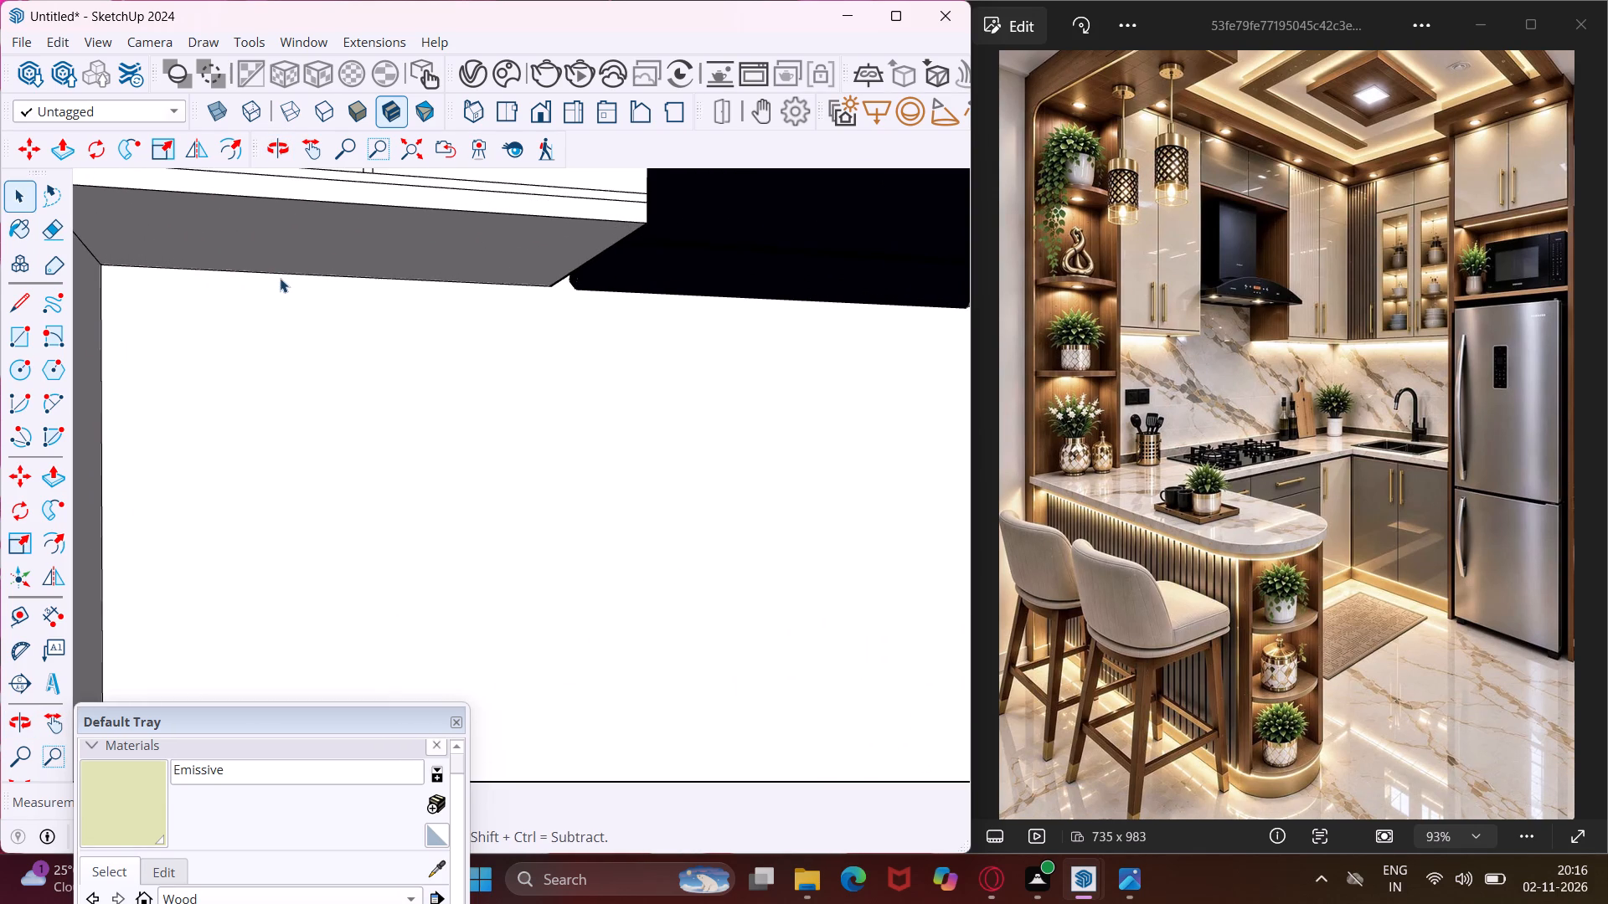
pyautogui.click(282, 278)
pyautogui.click(291, 275)
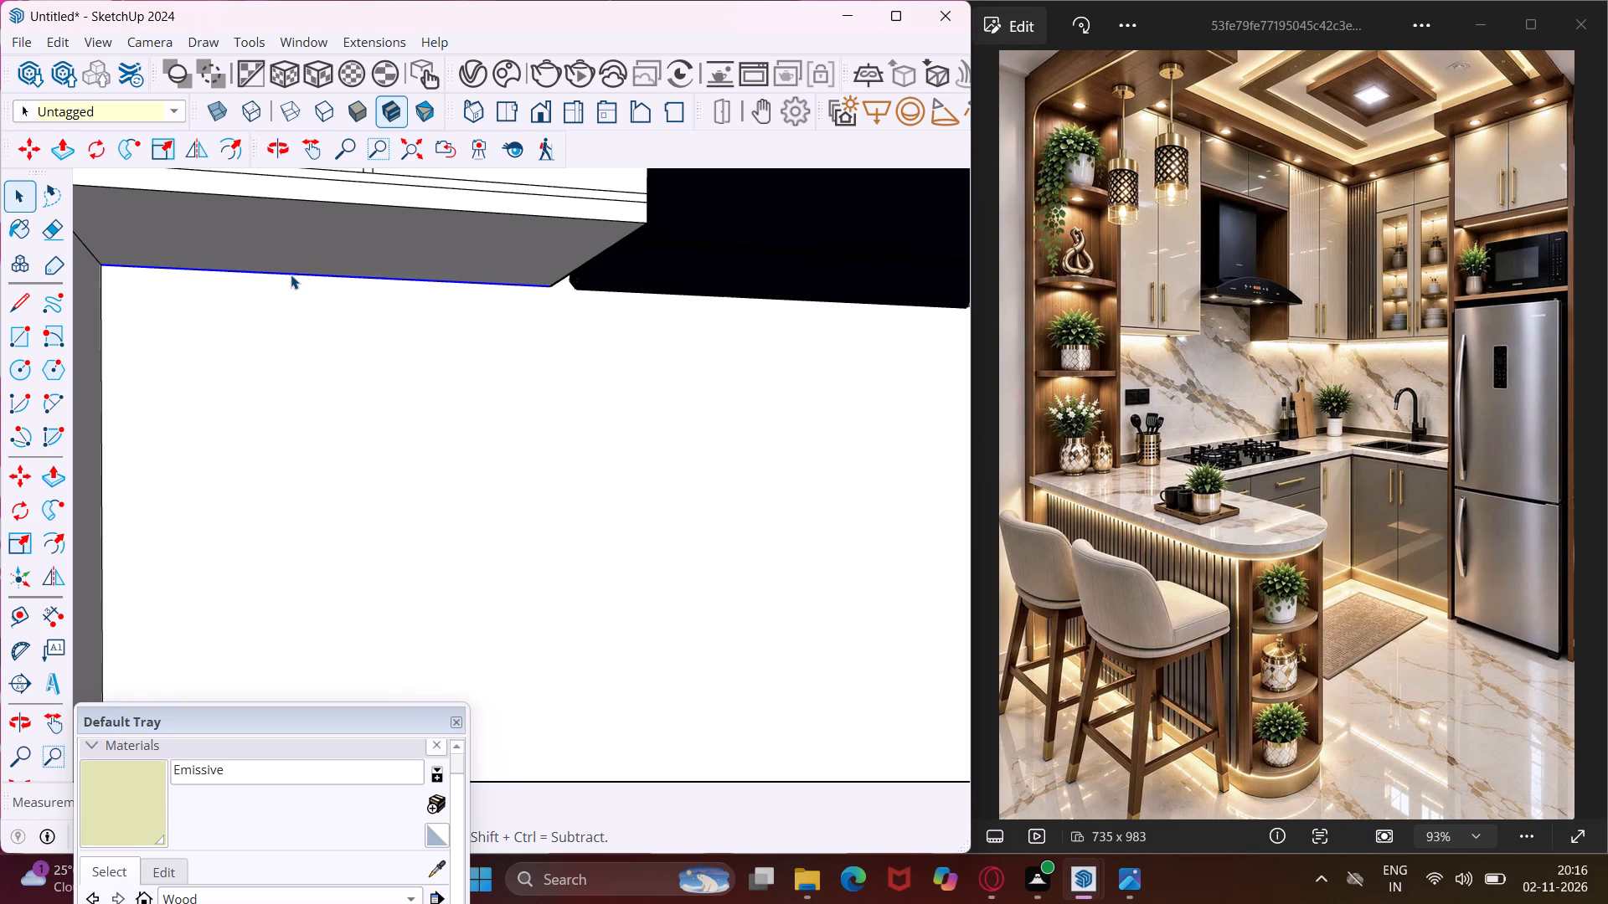
pyautogui.press('m')
pyautogui.scroll(5, 467, 294)
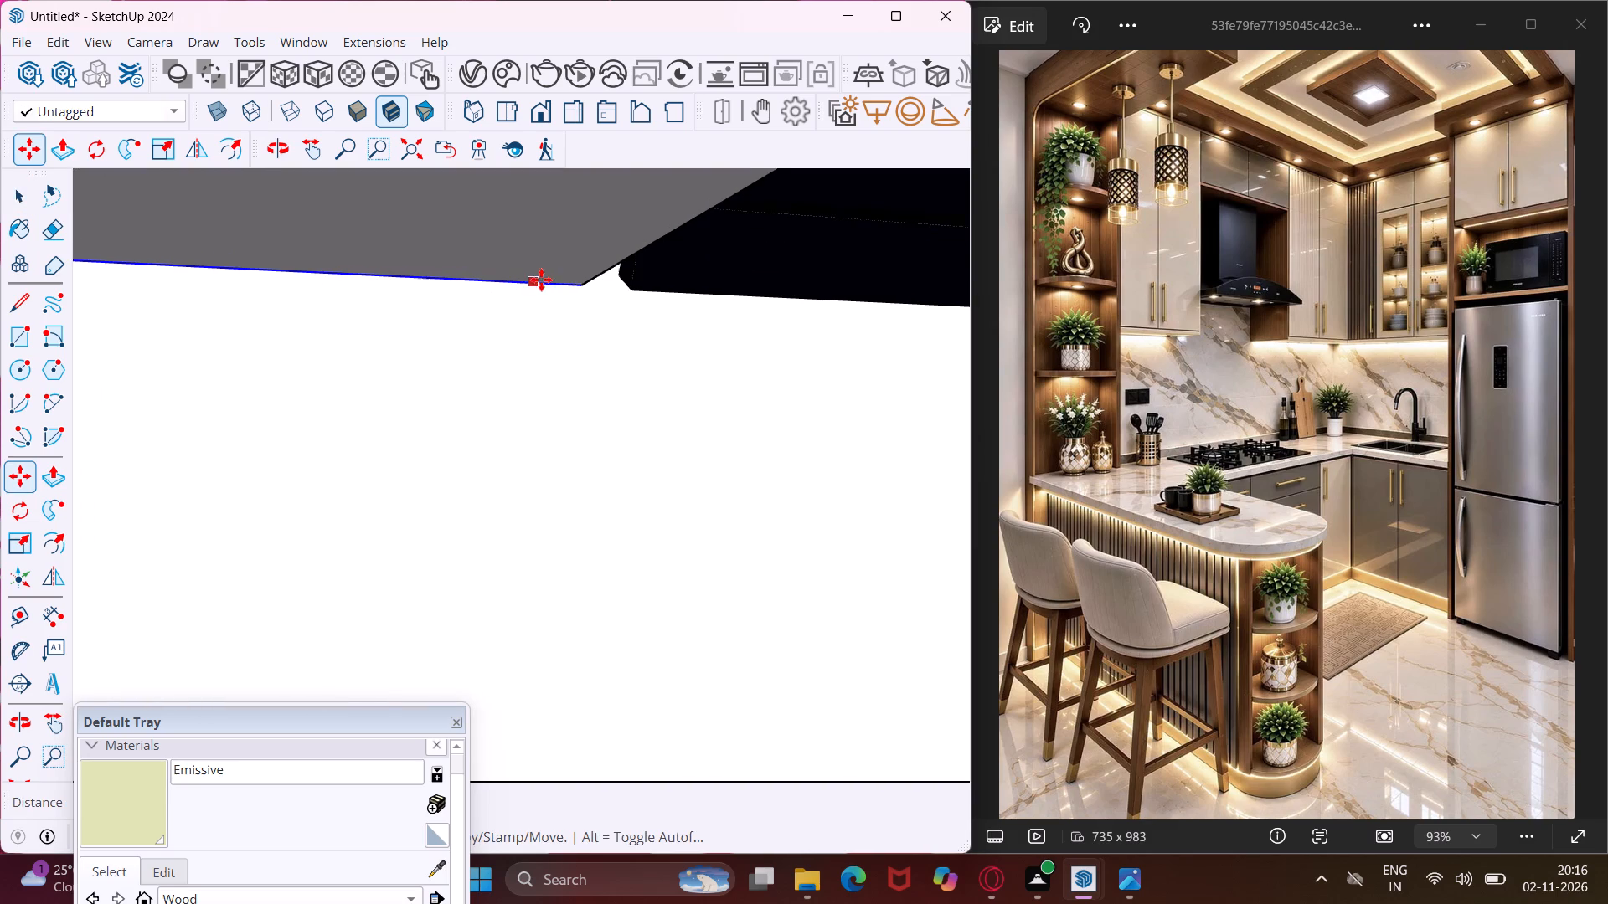
pyautogui.scroll(2, 571, 285)
pyautogui.click(580, 288)
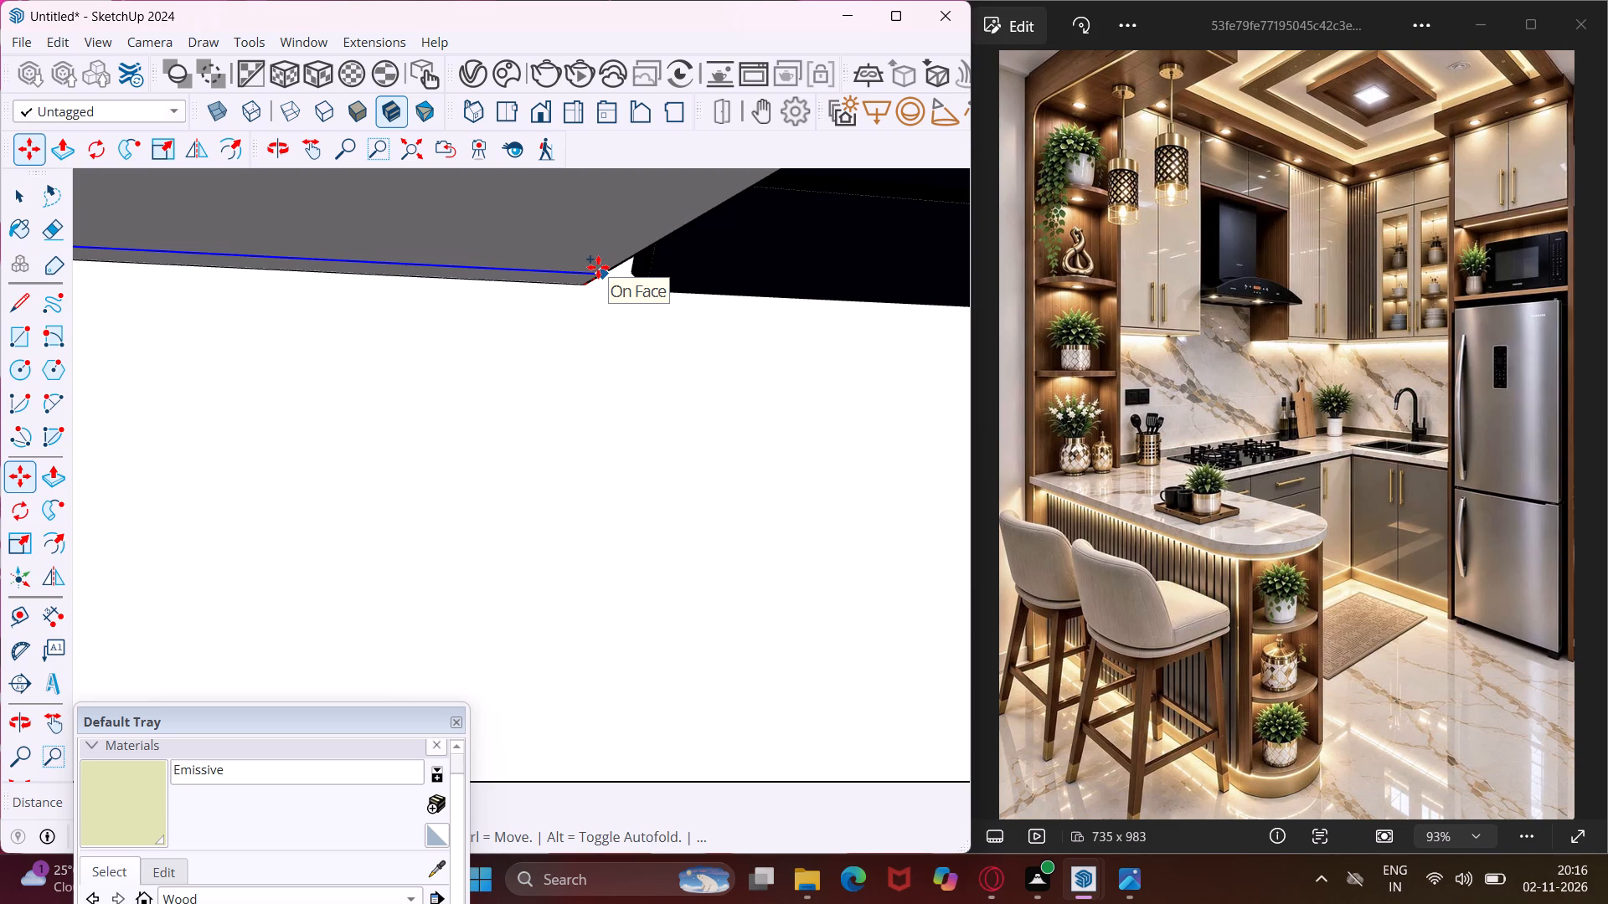
pyautogui.write('2"')
pyautogui.press('Return')
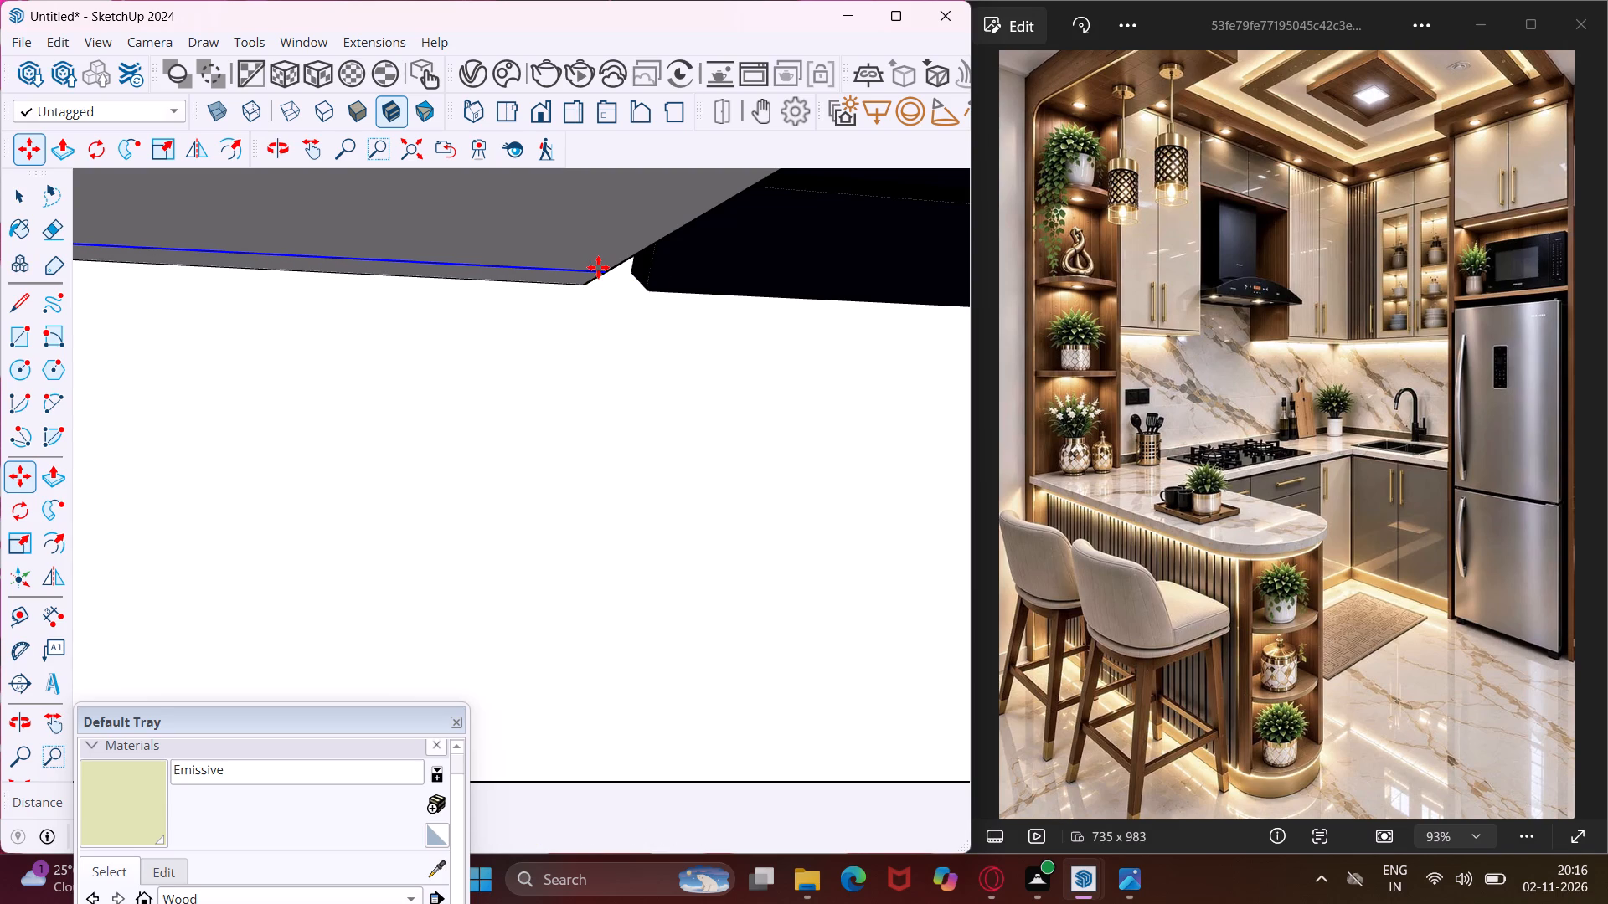
pyautogui.scroll(-6, 588, 265)
pyautogui.scroll(-11, 381, 292)
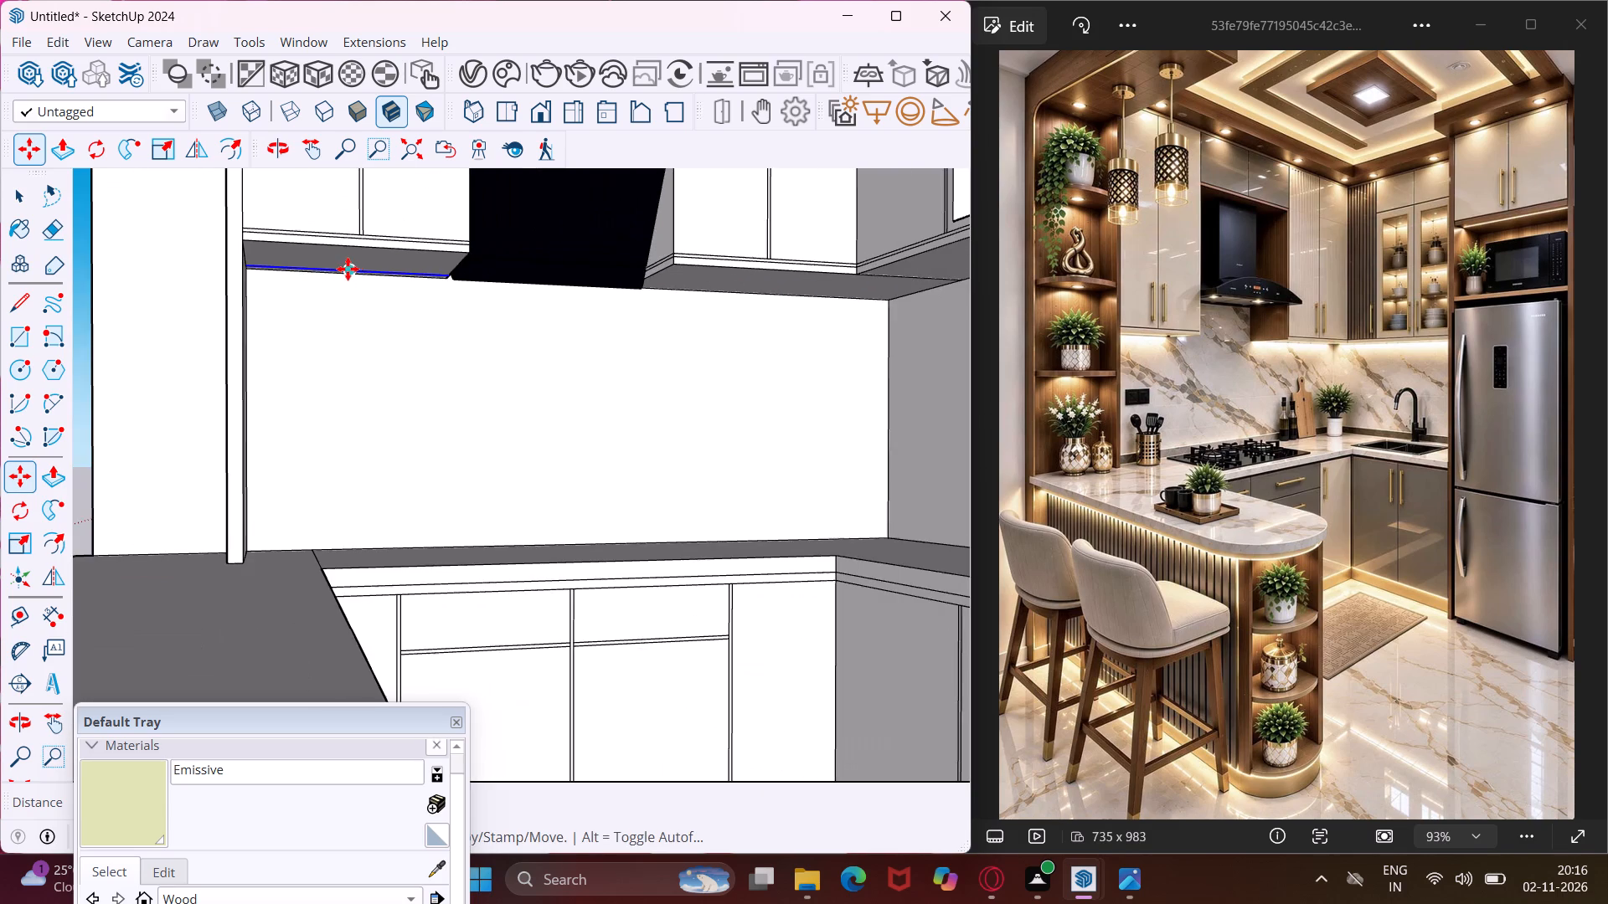
pyautogui.scroll(-4, 348, 269)
pyautogui.press('Escape')
pyautogui.press('space')
# Copy the short side-wall edge of the corner upper cabinet's underside 2" inward.
pyautogui.scroll(4, 727, 303)
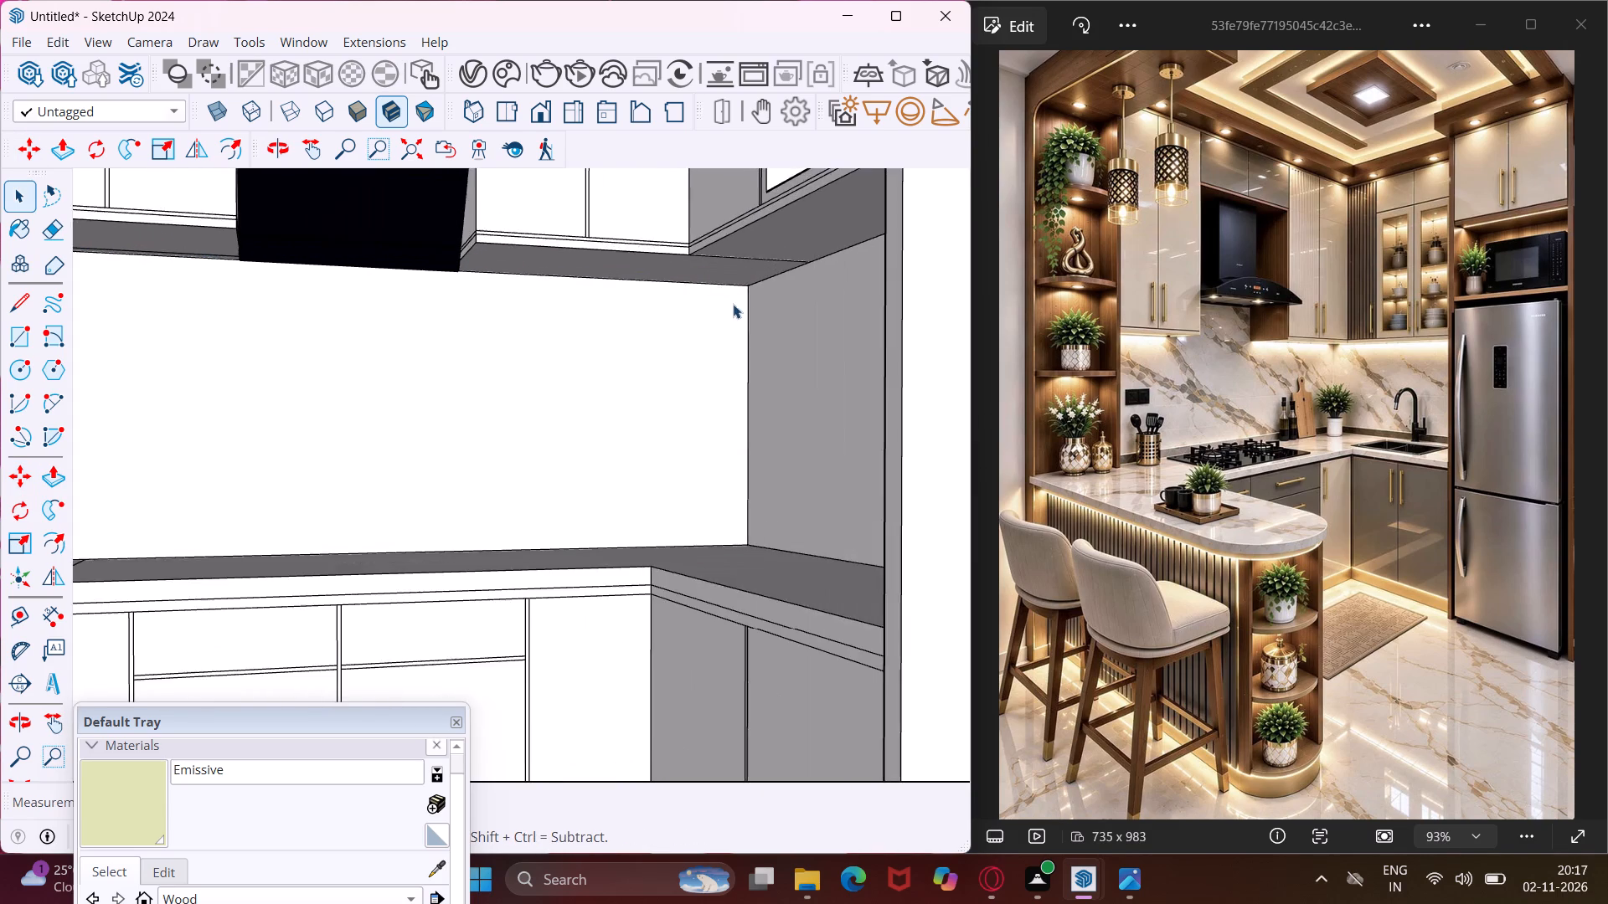
pyautogui.scroll(8, 741, 297)
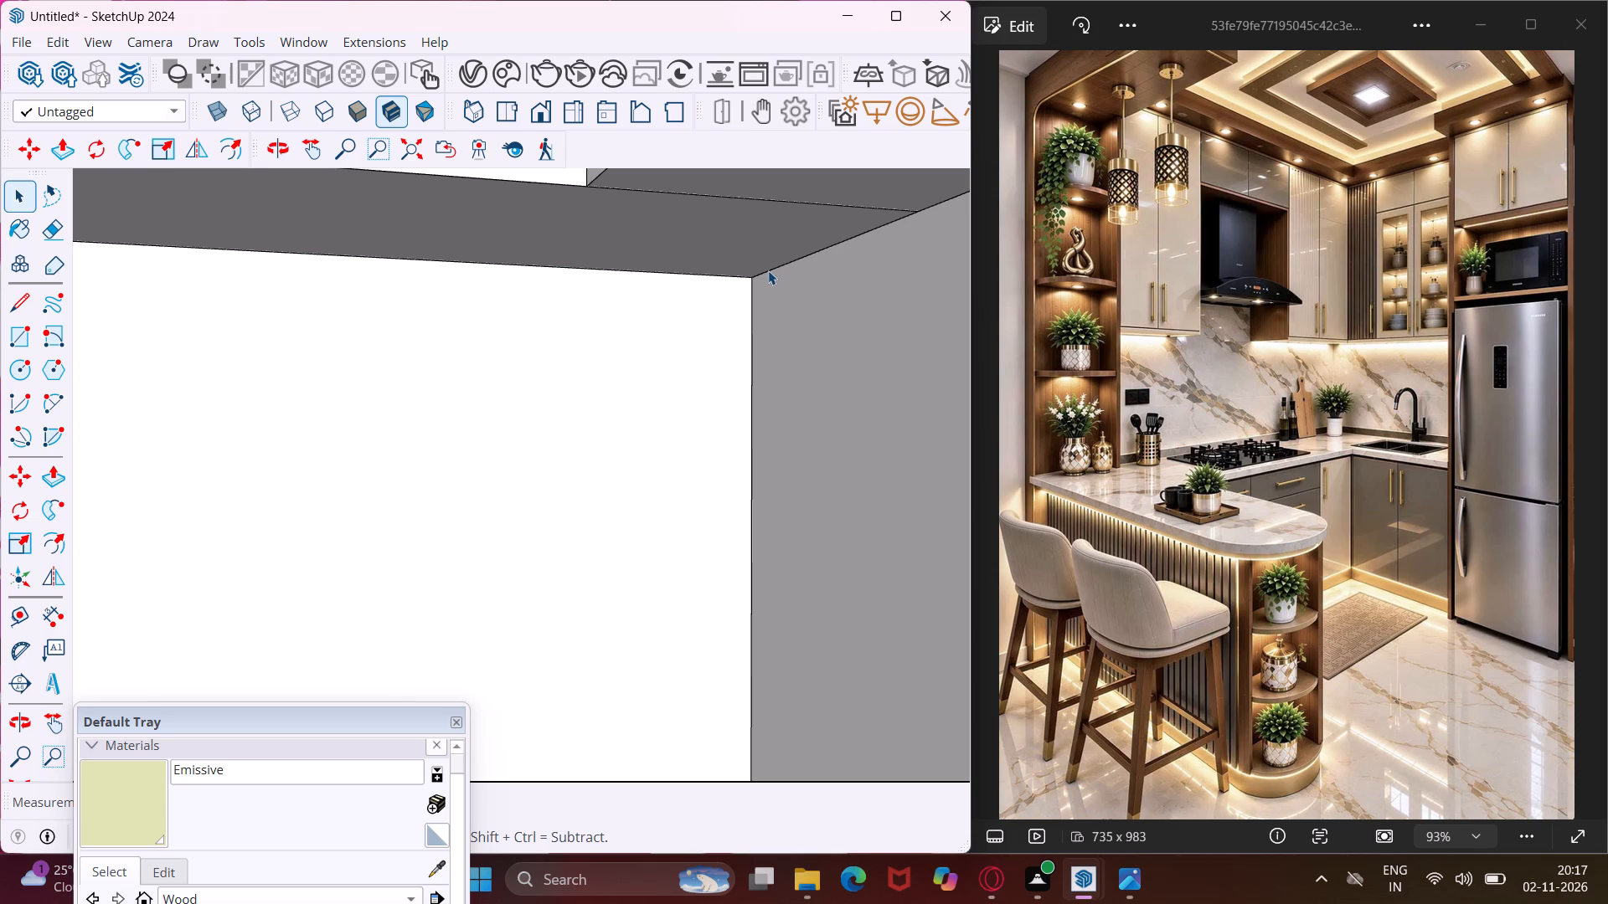
pyautogui.click(770, 274)
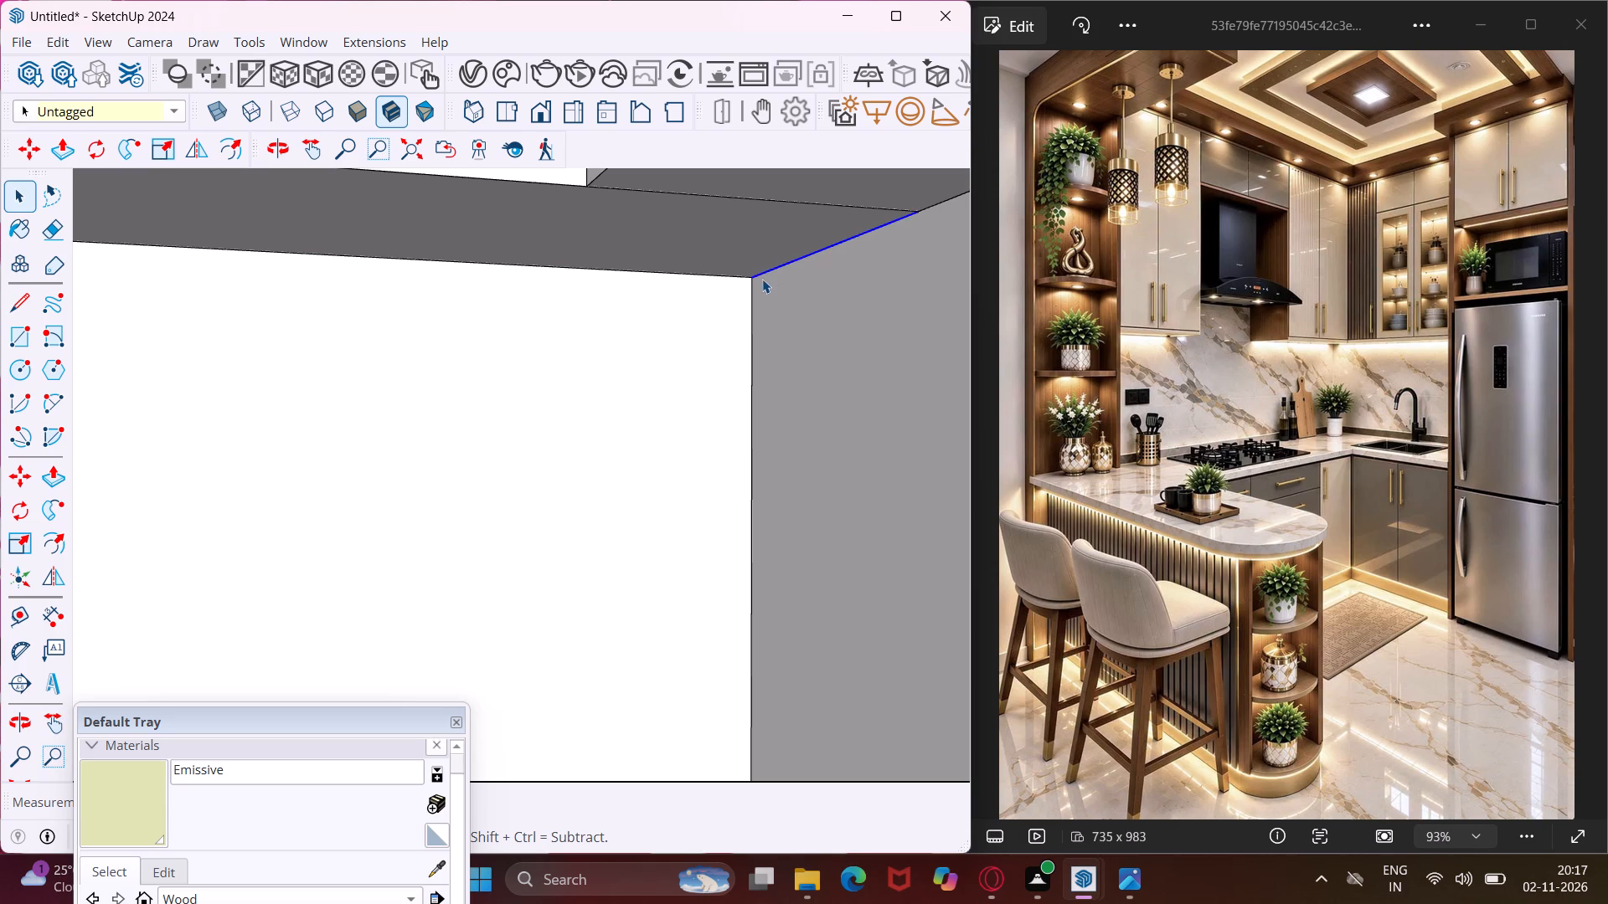
pyautogui.press('m')
pyautogui.scroll(4, 916, 224)
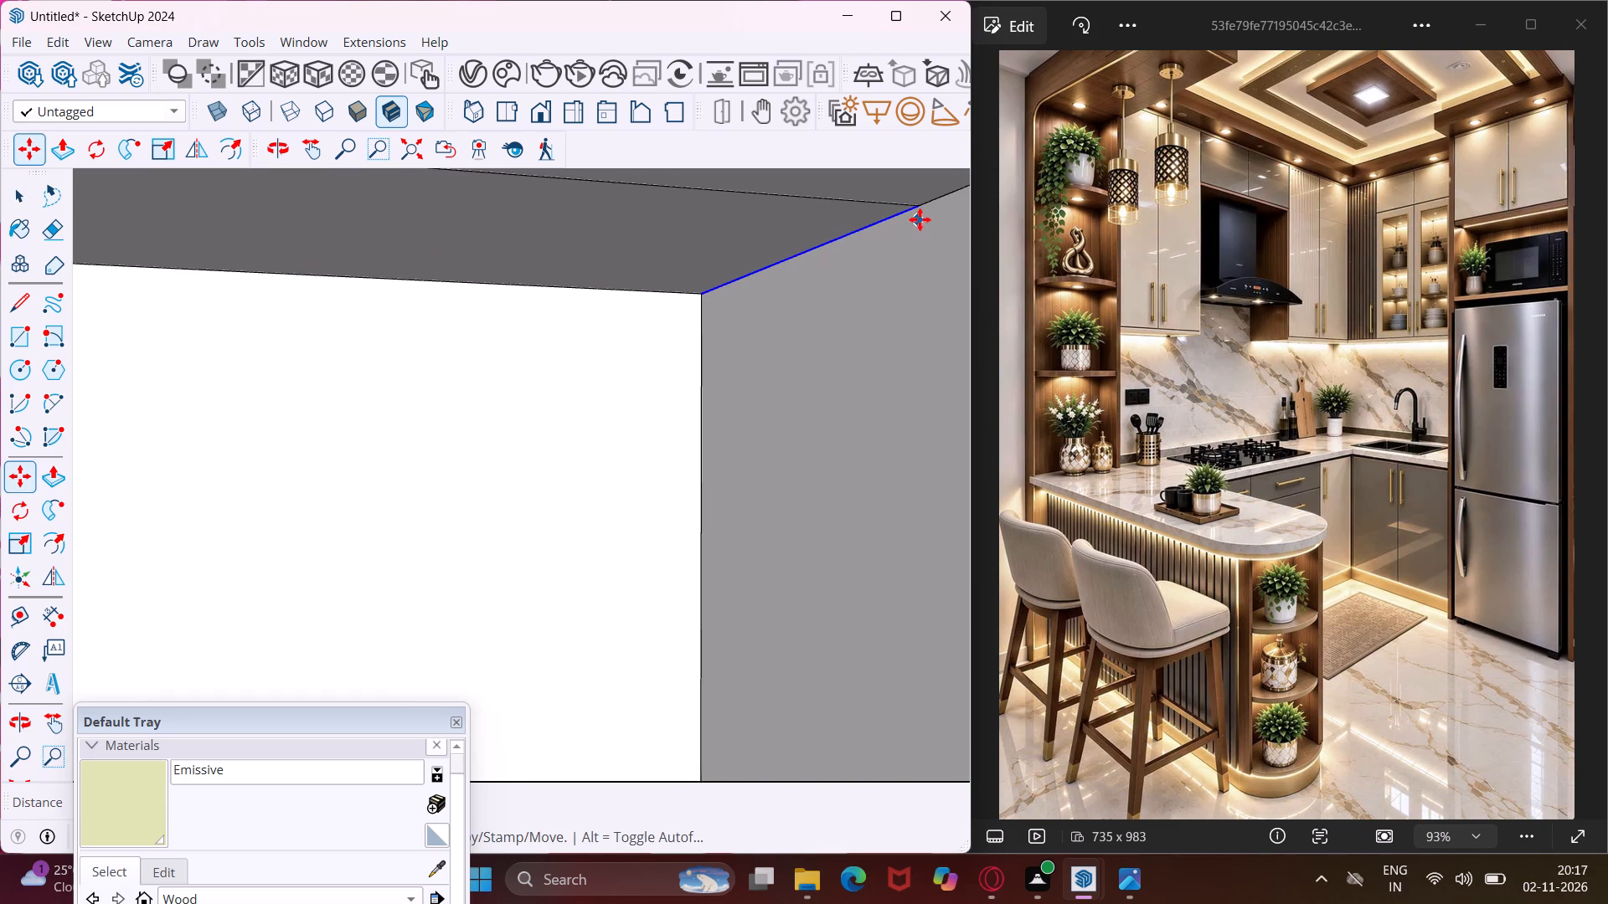
pyautogui.scroll(3, 920, 219)
pyautogui.click(910, 206)
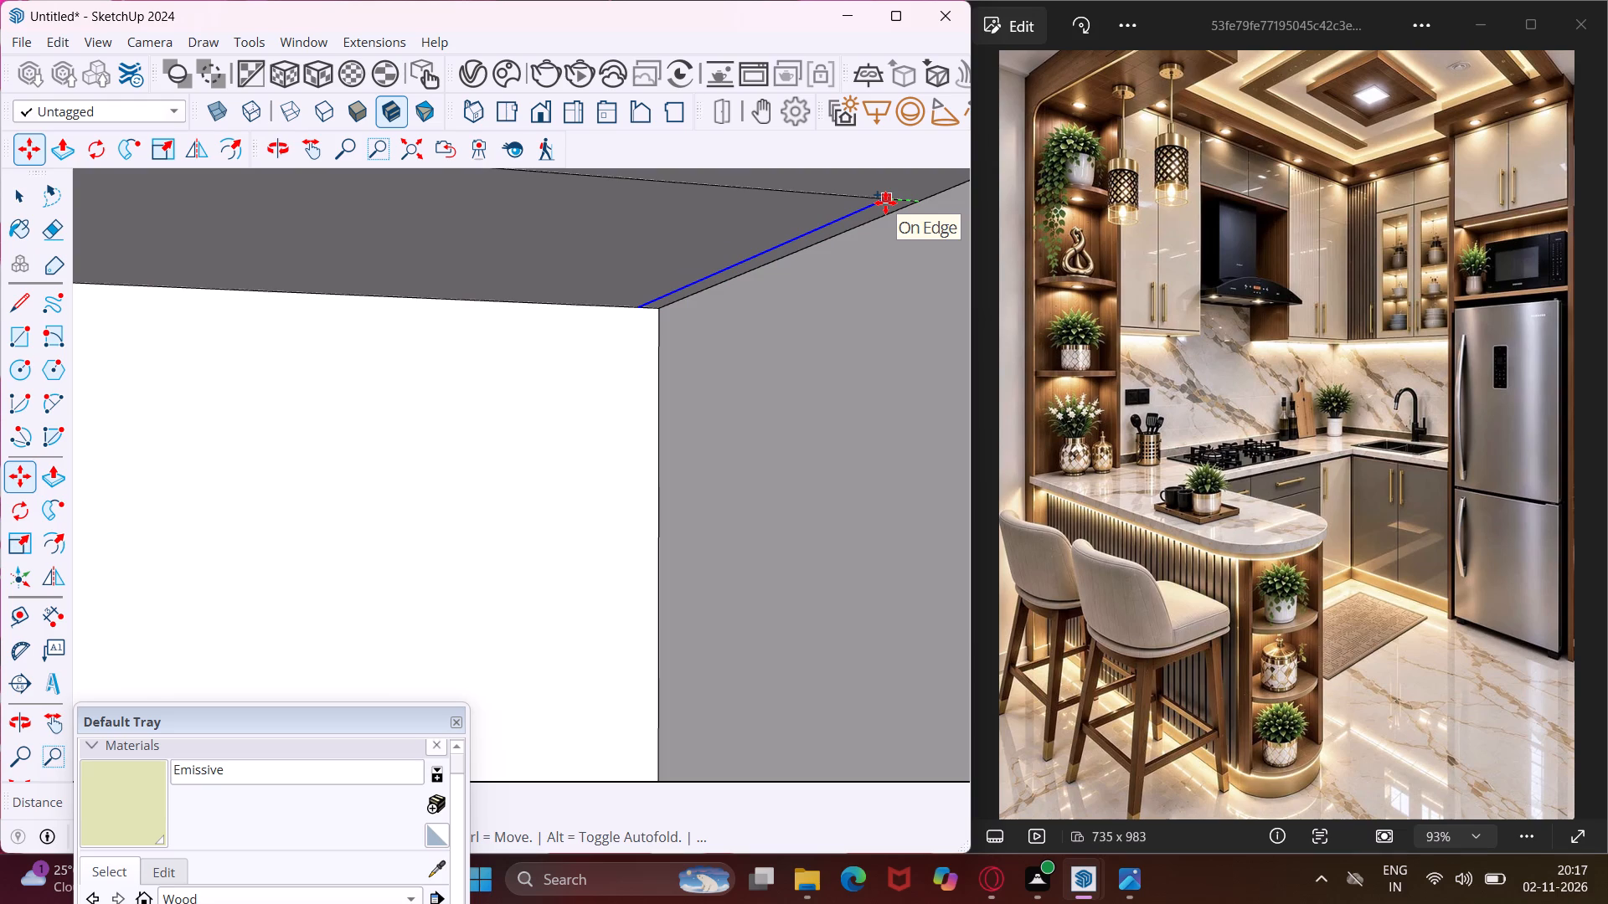
pyautogui.write('2"')
pyautogui.press('Return')
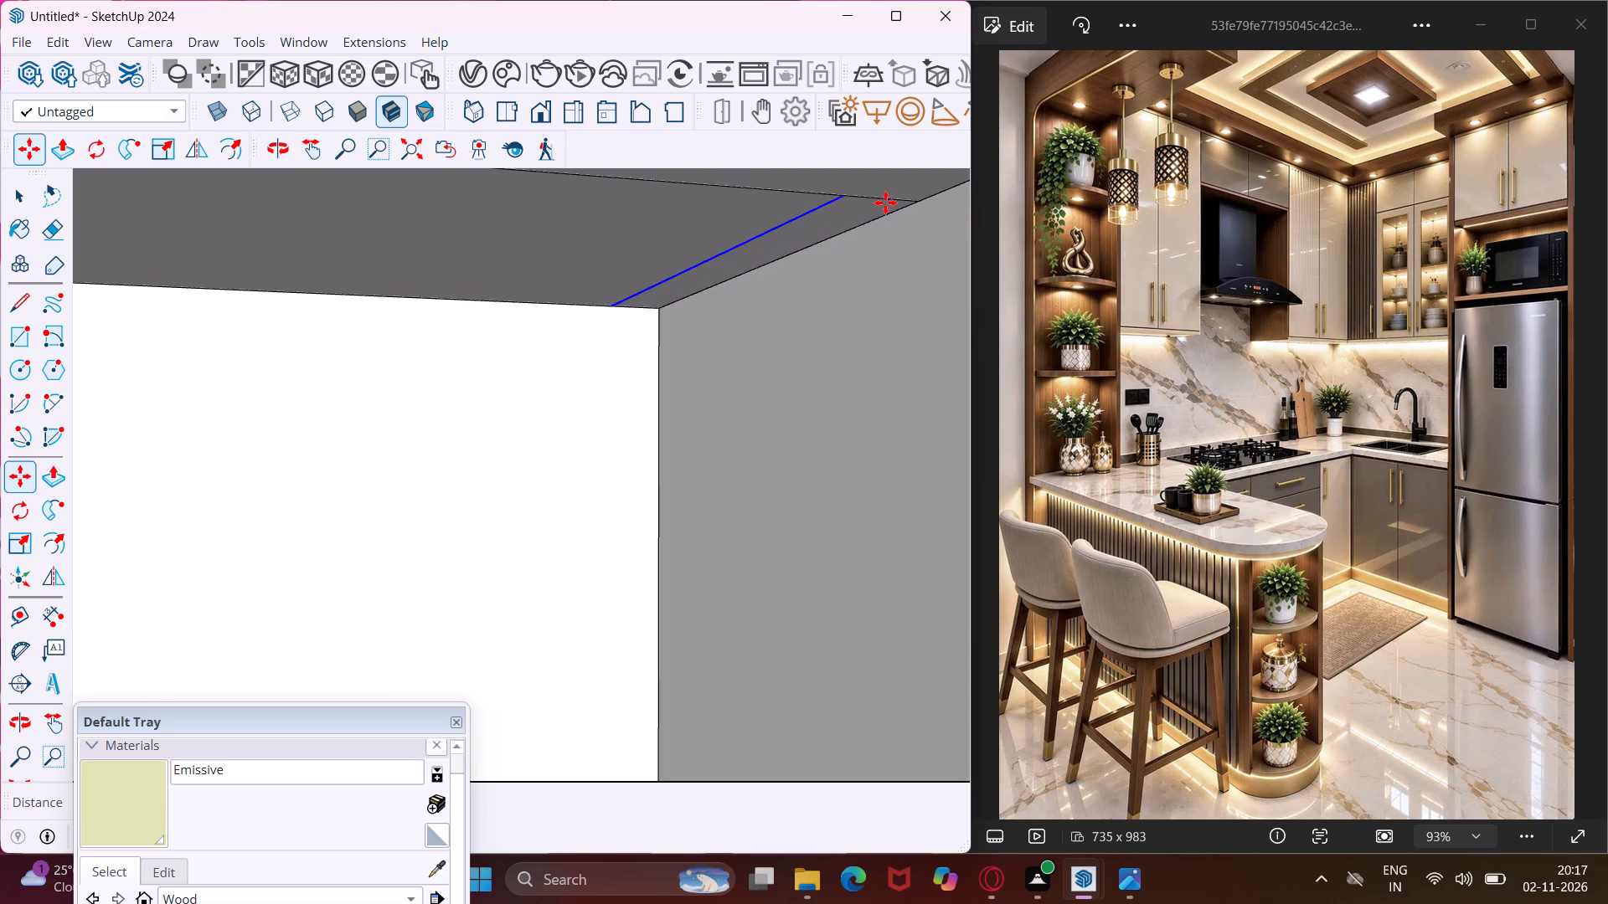
pyautogui.press('Escape')
pyautogui.press('space')
# Copy the back-wall edge of the upper cabinet underside, between the hood and the corner, 2" inward.
pyautogui.scroll(6, 571, 312)
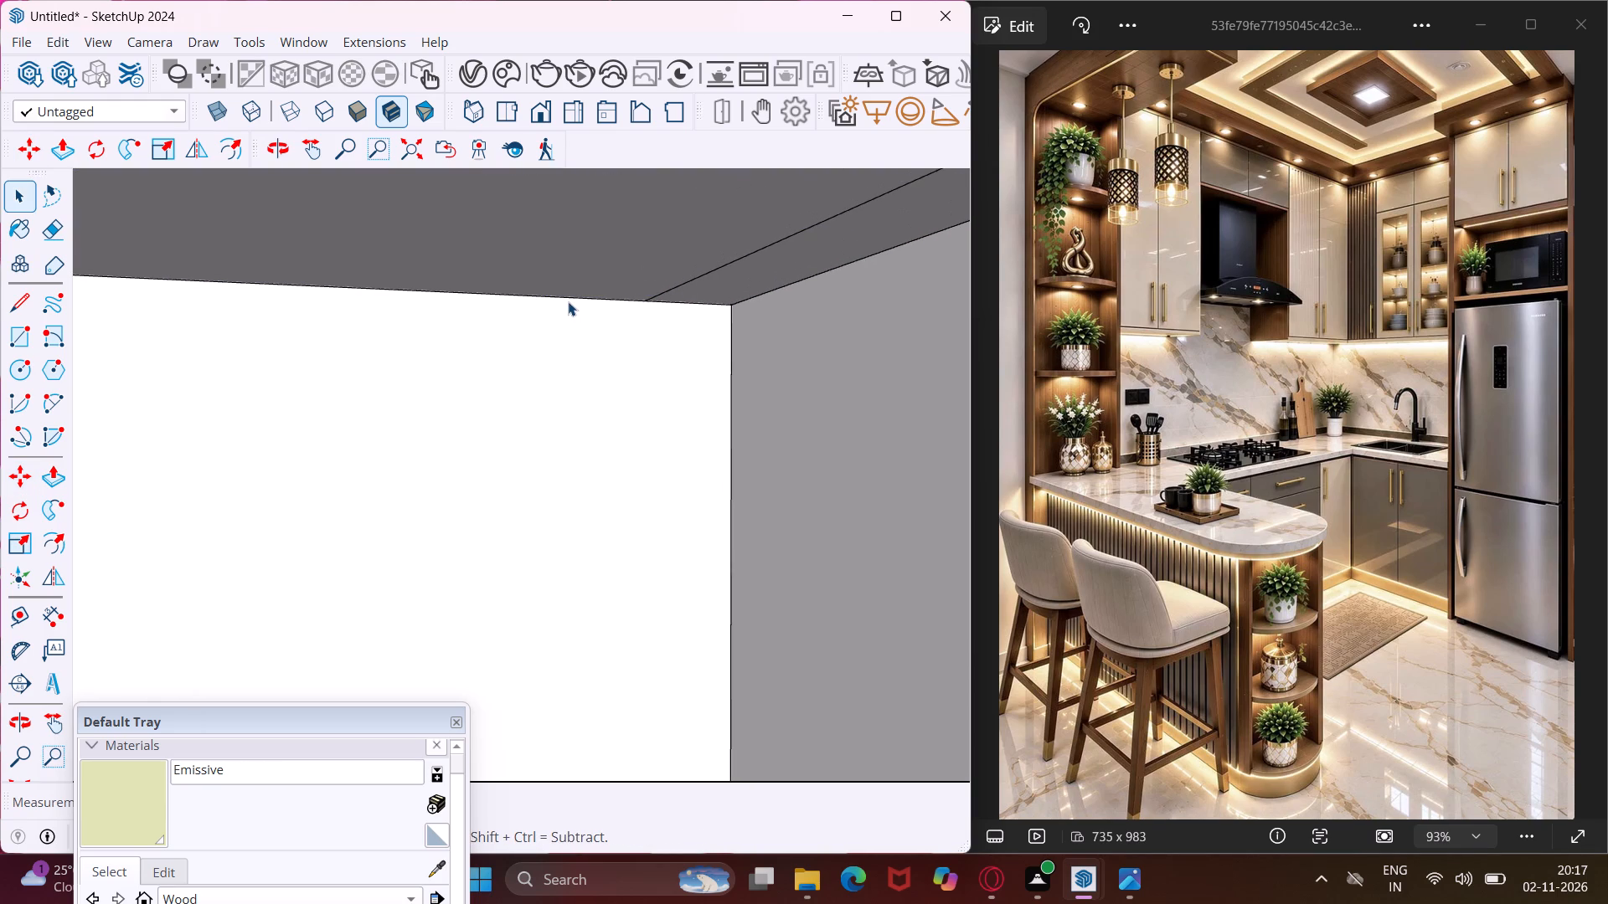
pyautogui.click(568, 301)
pyautogui.press('m')
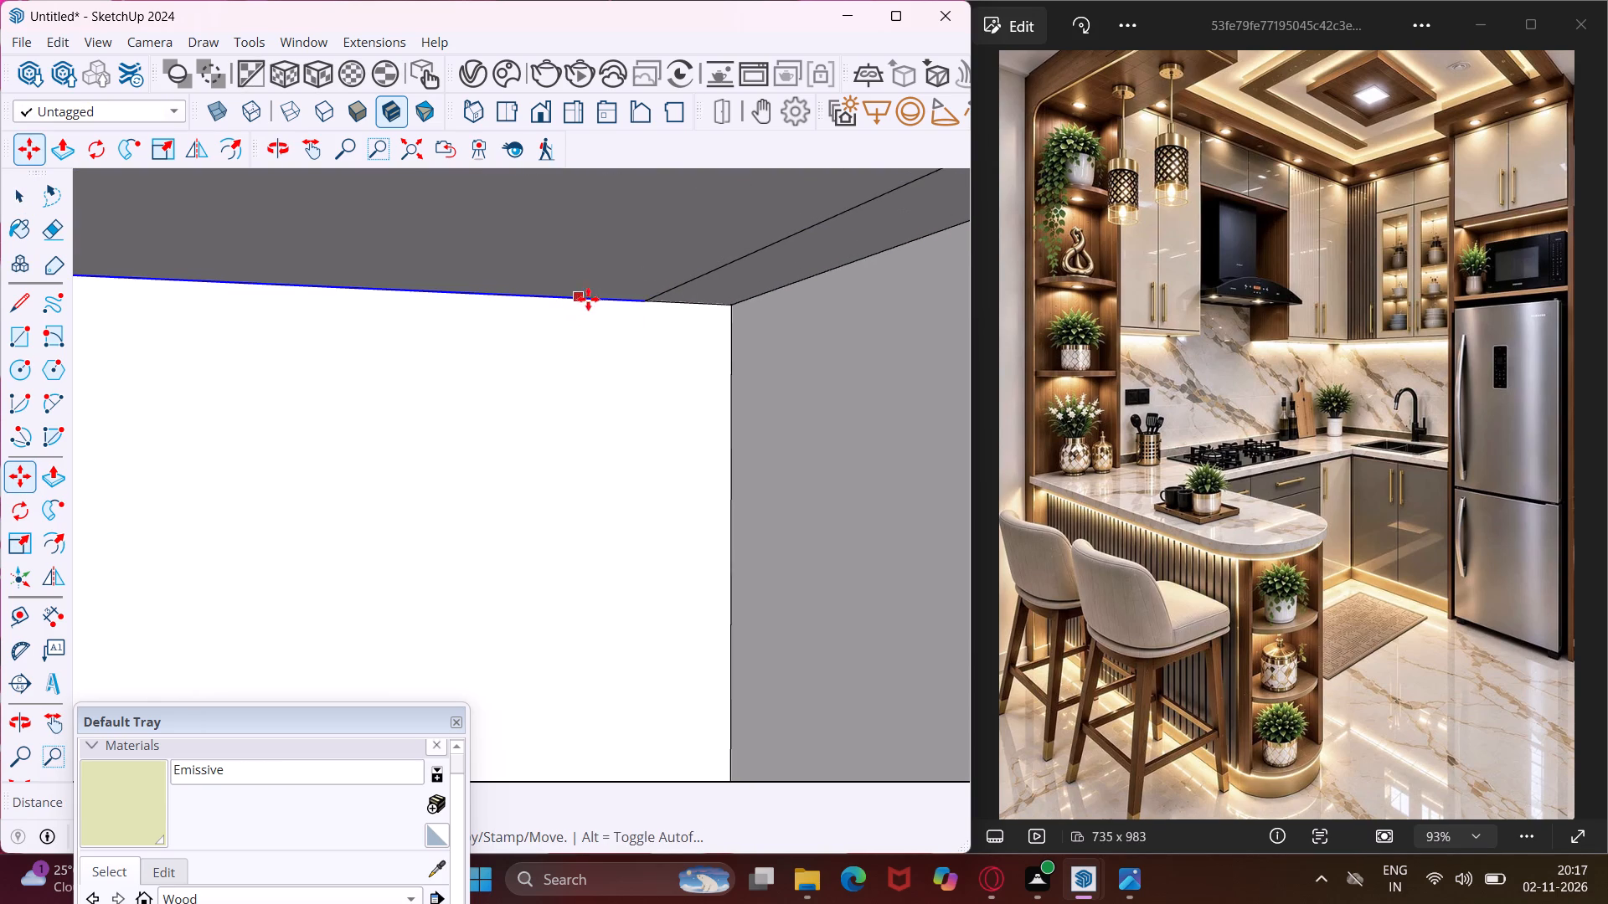
pyautogui.scroll(4, 607, 296)
pyautogui.click(667, 305)
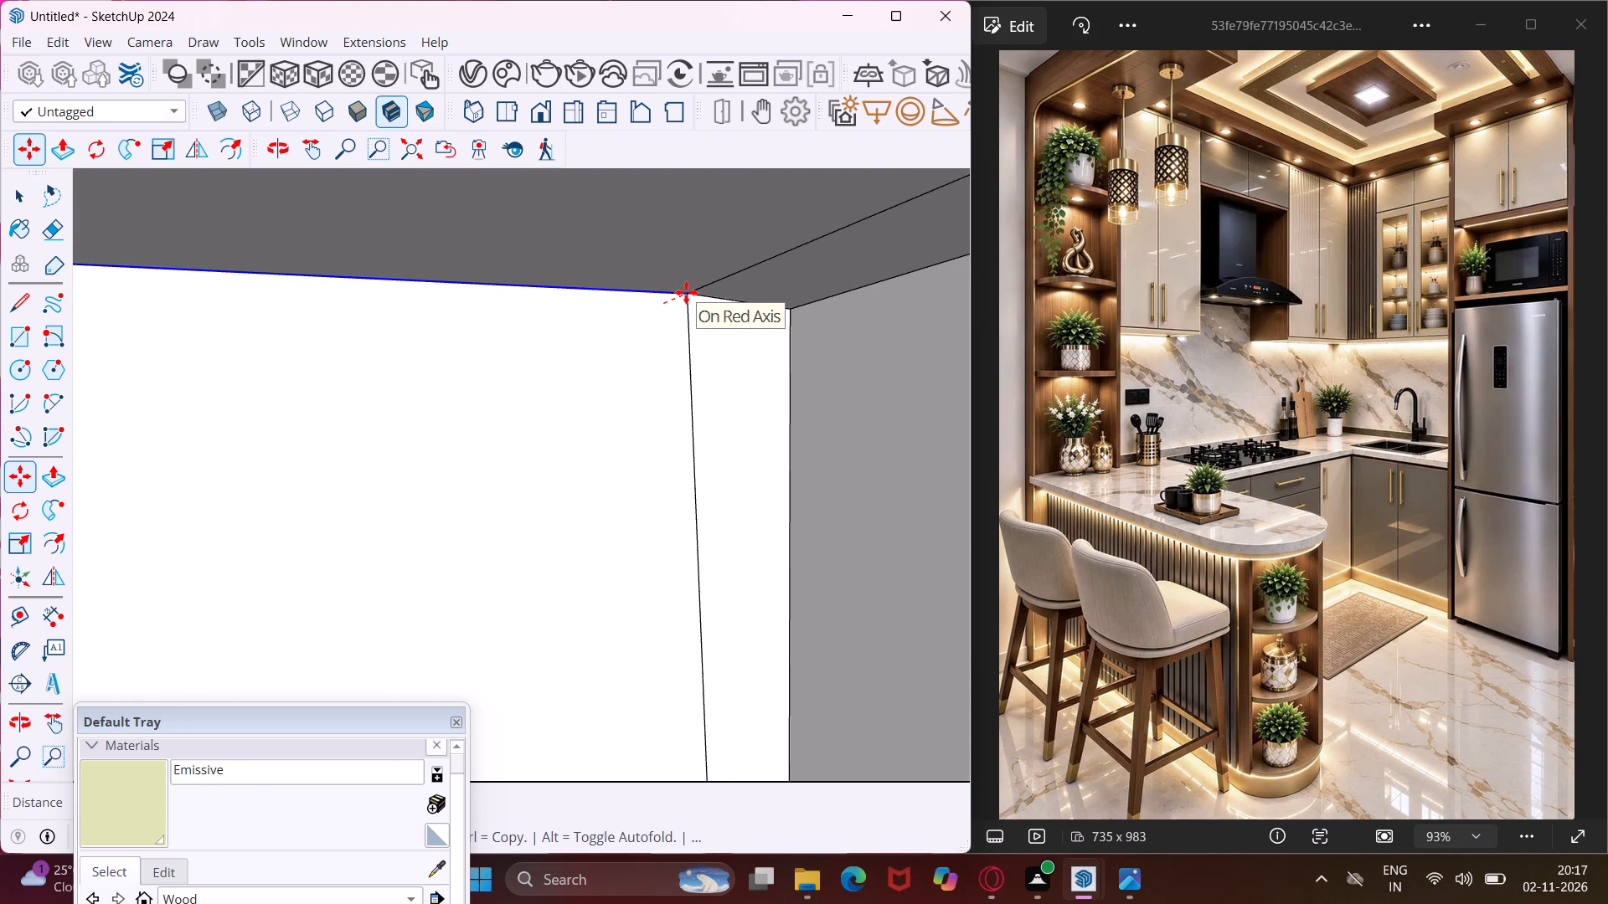
pyautogui.write('2"')
pyautogui.press('Return')
pyautogui.scroll(-10, 686, 292)
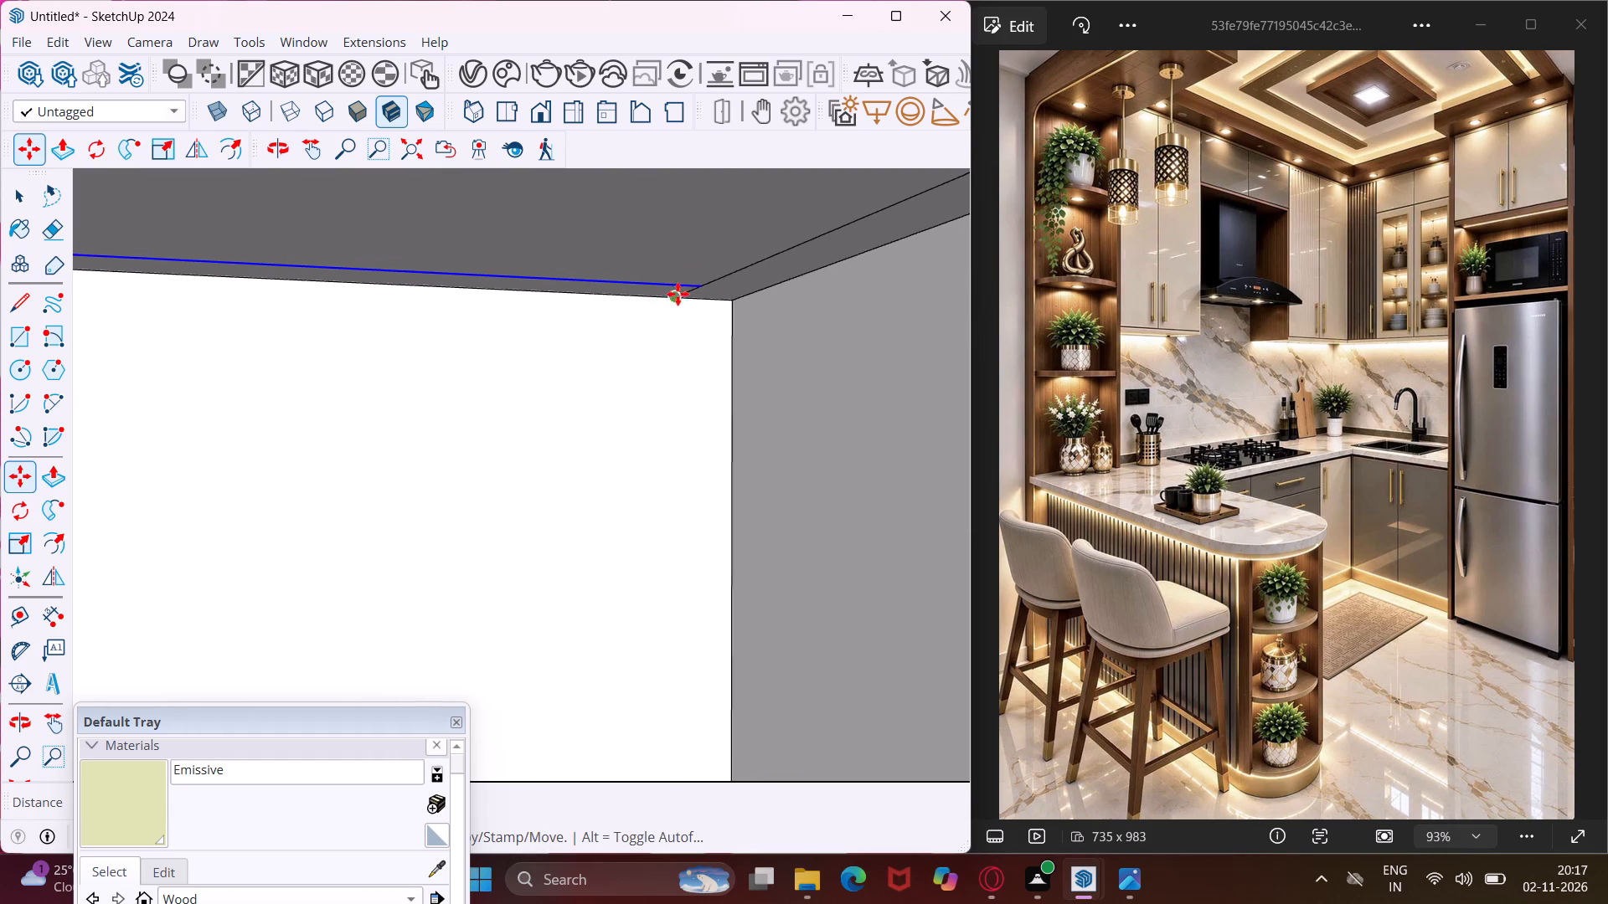
pyautogui.scroll(-10, 678, 294)
pyautogui.press('Escape')
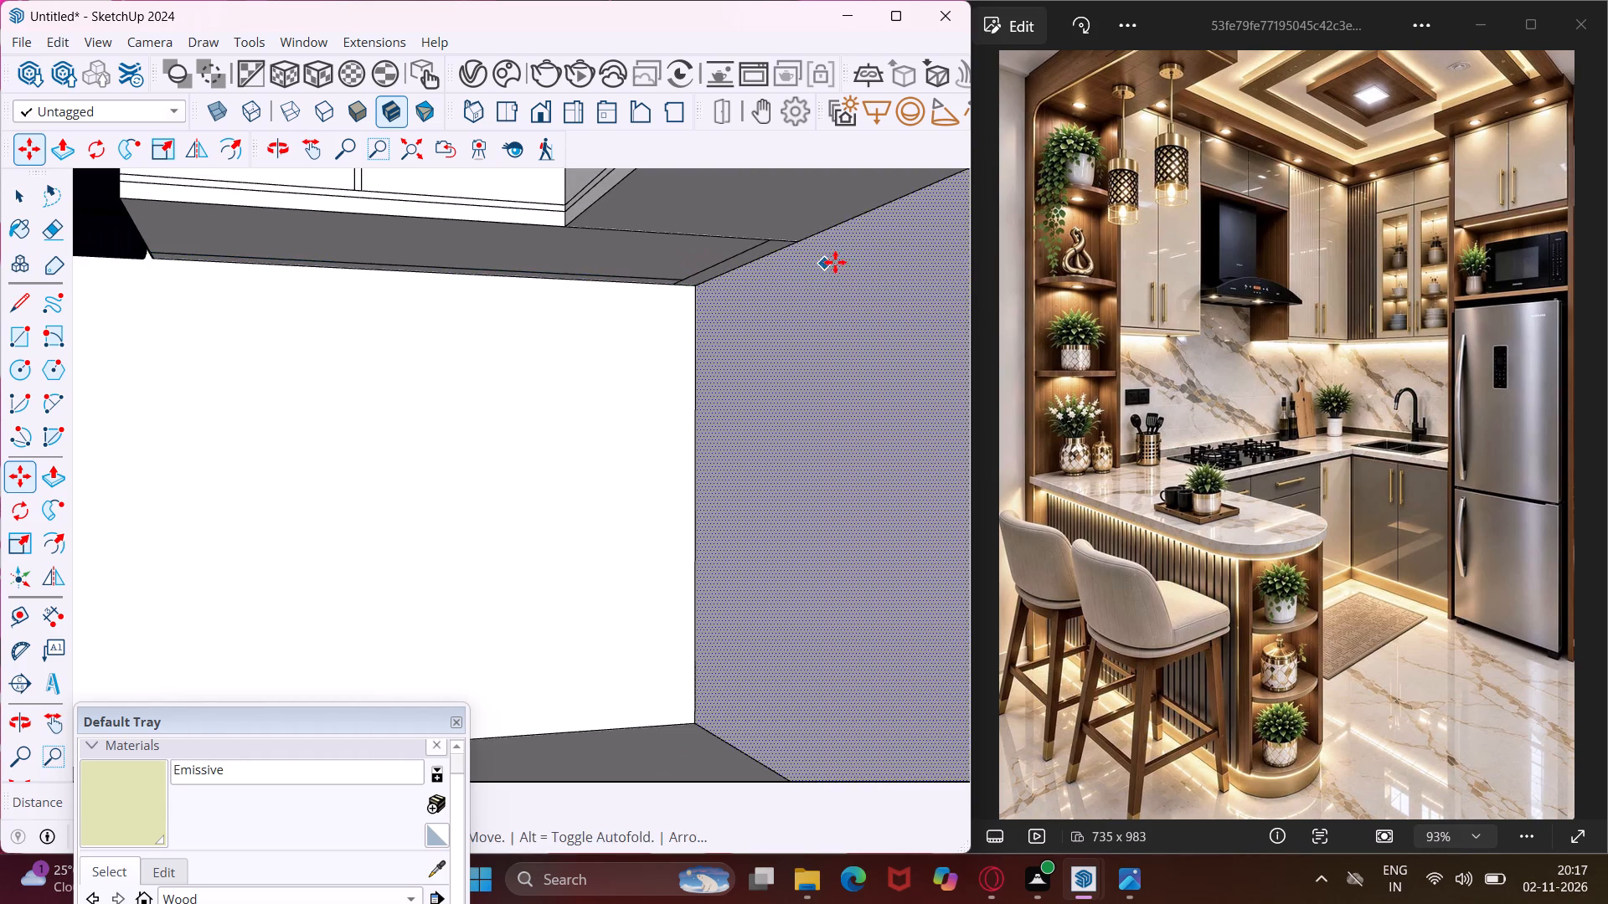
pyautogui.press('space')
# Copy the side-wall edge of the upper cabinet underside inward, aligning it with the end of the existing corner strip line.
pyautogui.scroll(4, 853, 232)
pyautogui.click(853, 216)
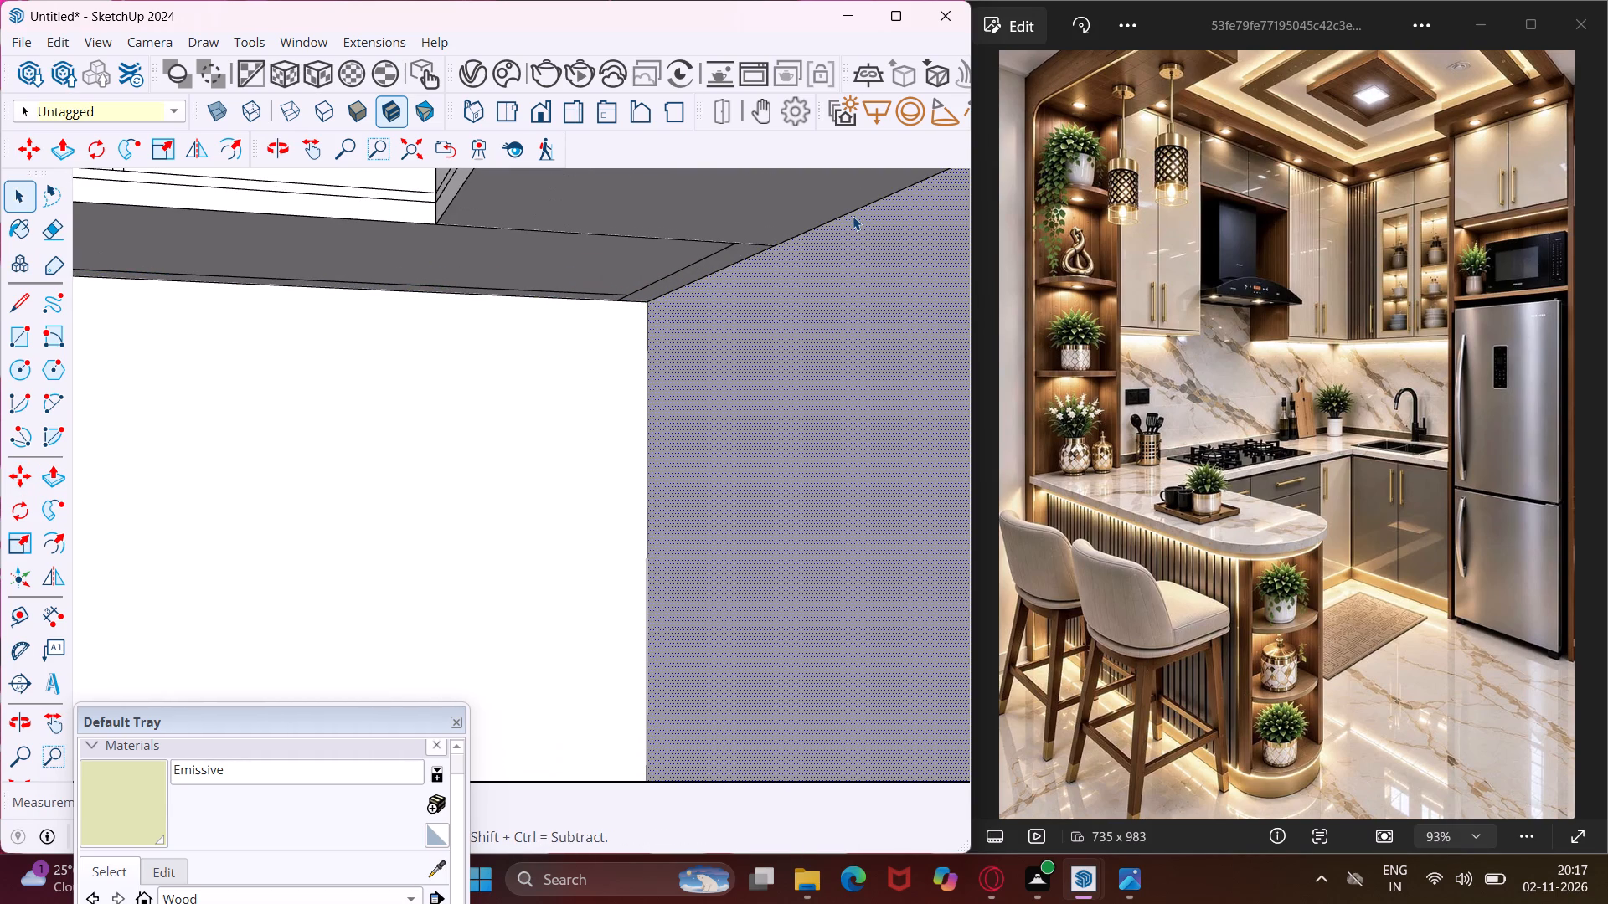
pyautogui.click(850, 209)
pyautogui.click(855, 213)
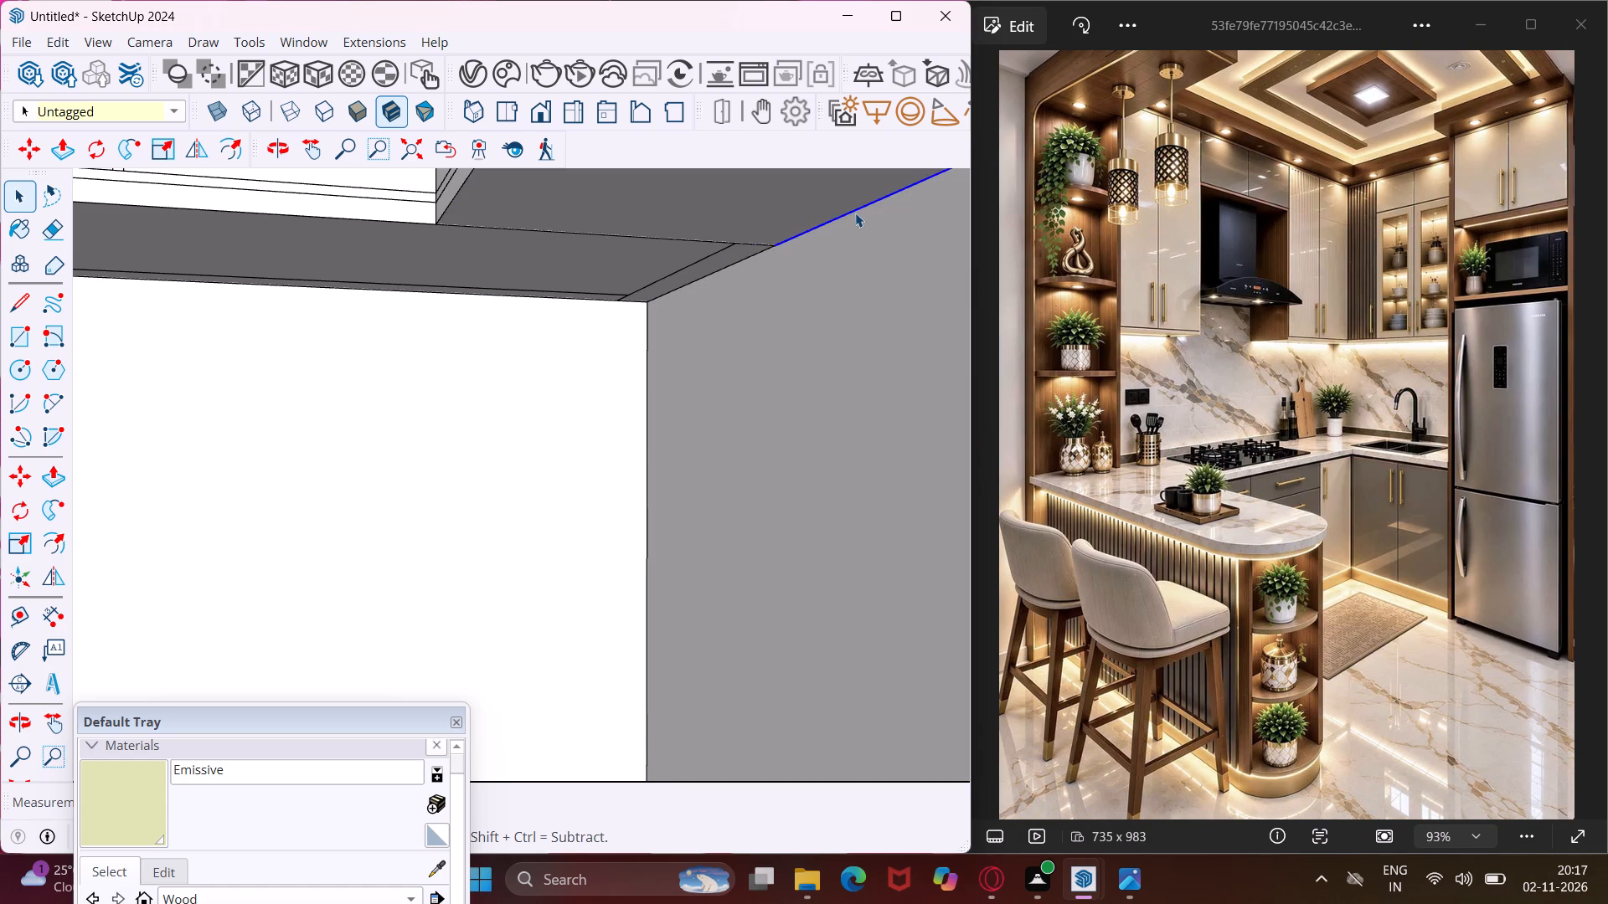
pyautogui.press('m')
pyautogui.scroll(11, 767, 227)
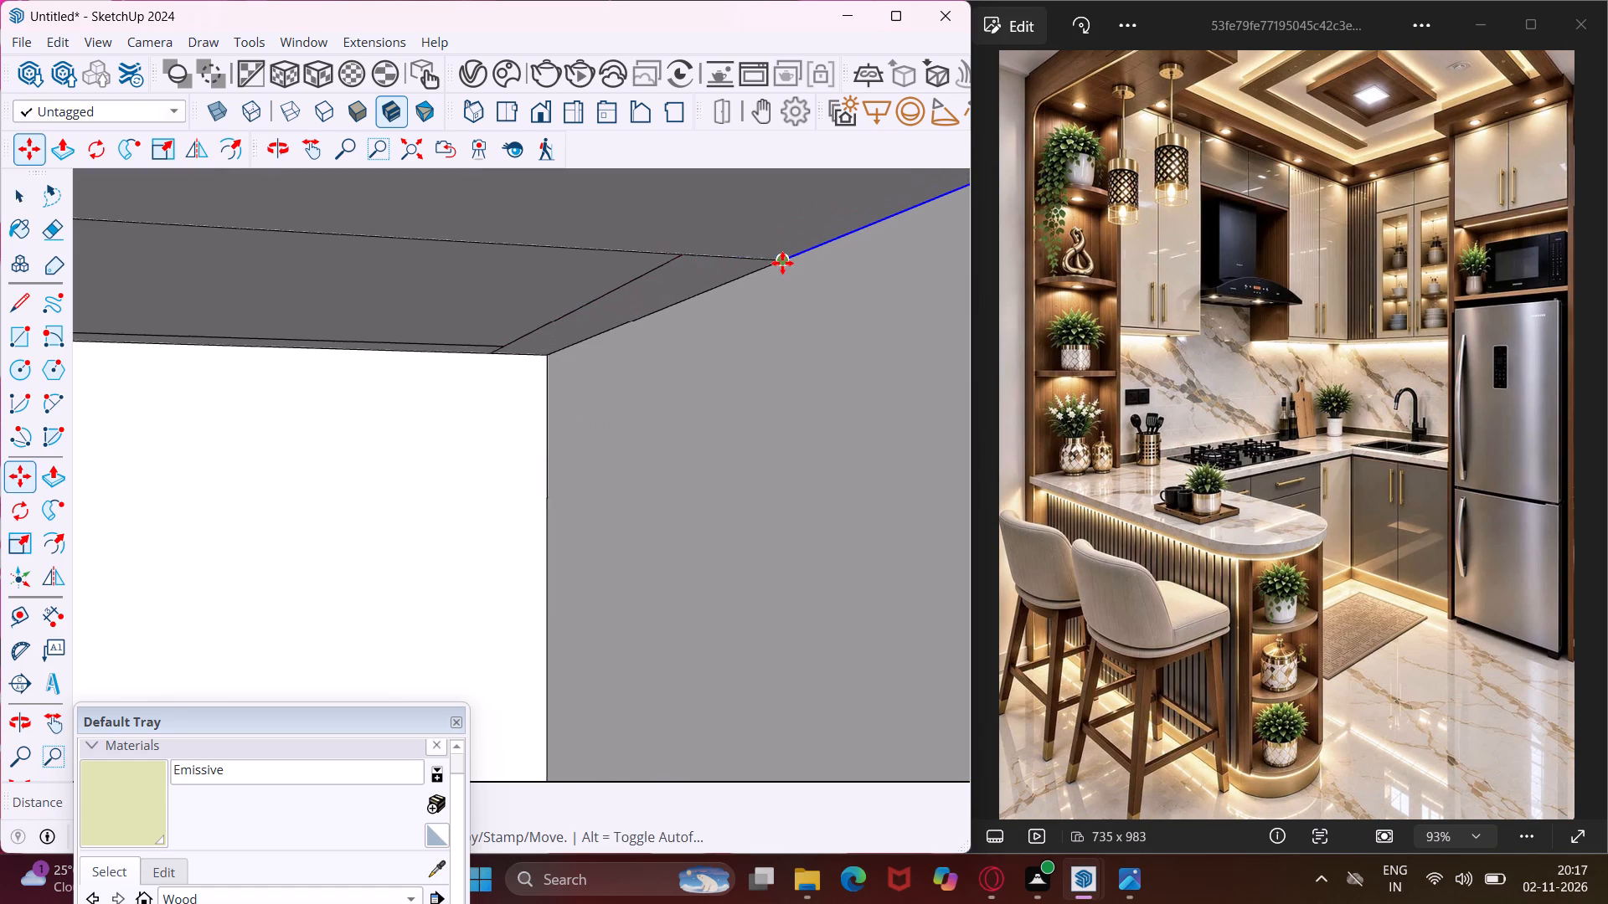
pyautogui.scroll(1, 782, 263)
pyautogui.click(782, 263)
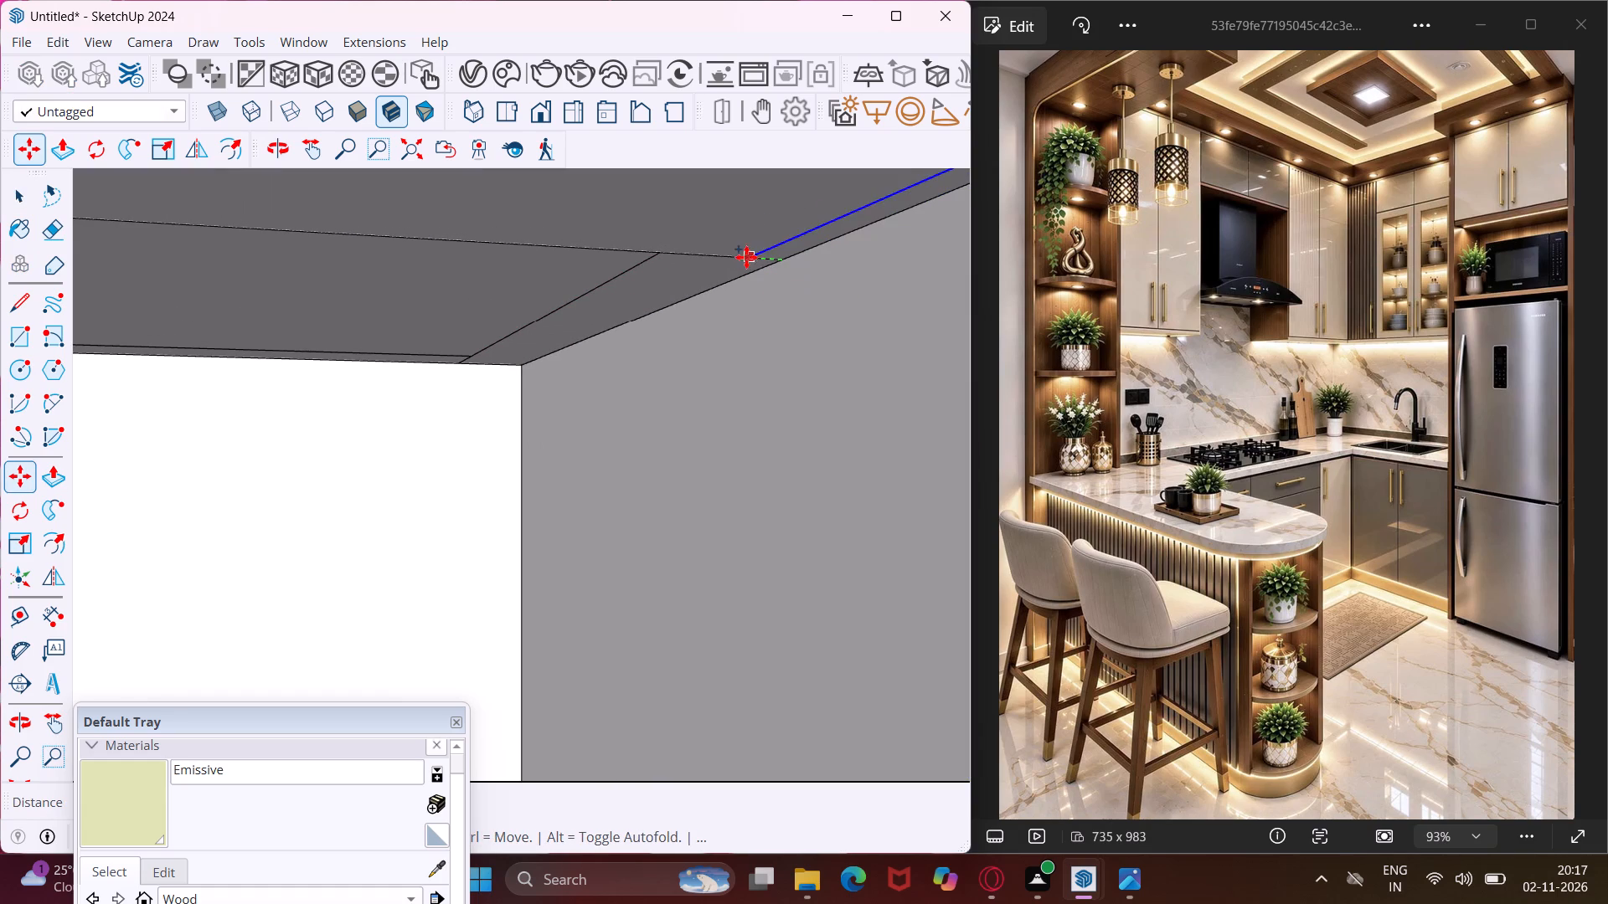
pyautogui.click(664, 247)
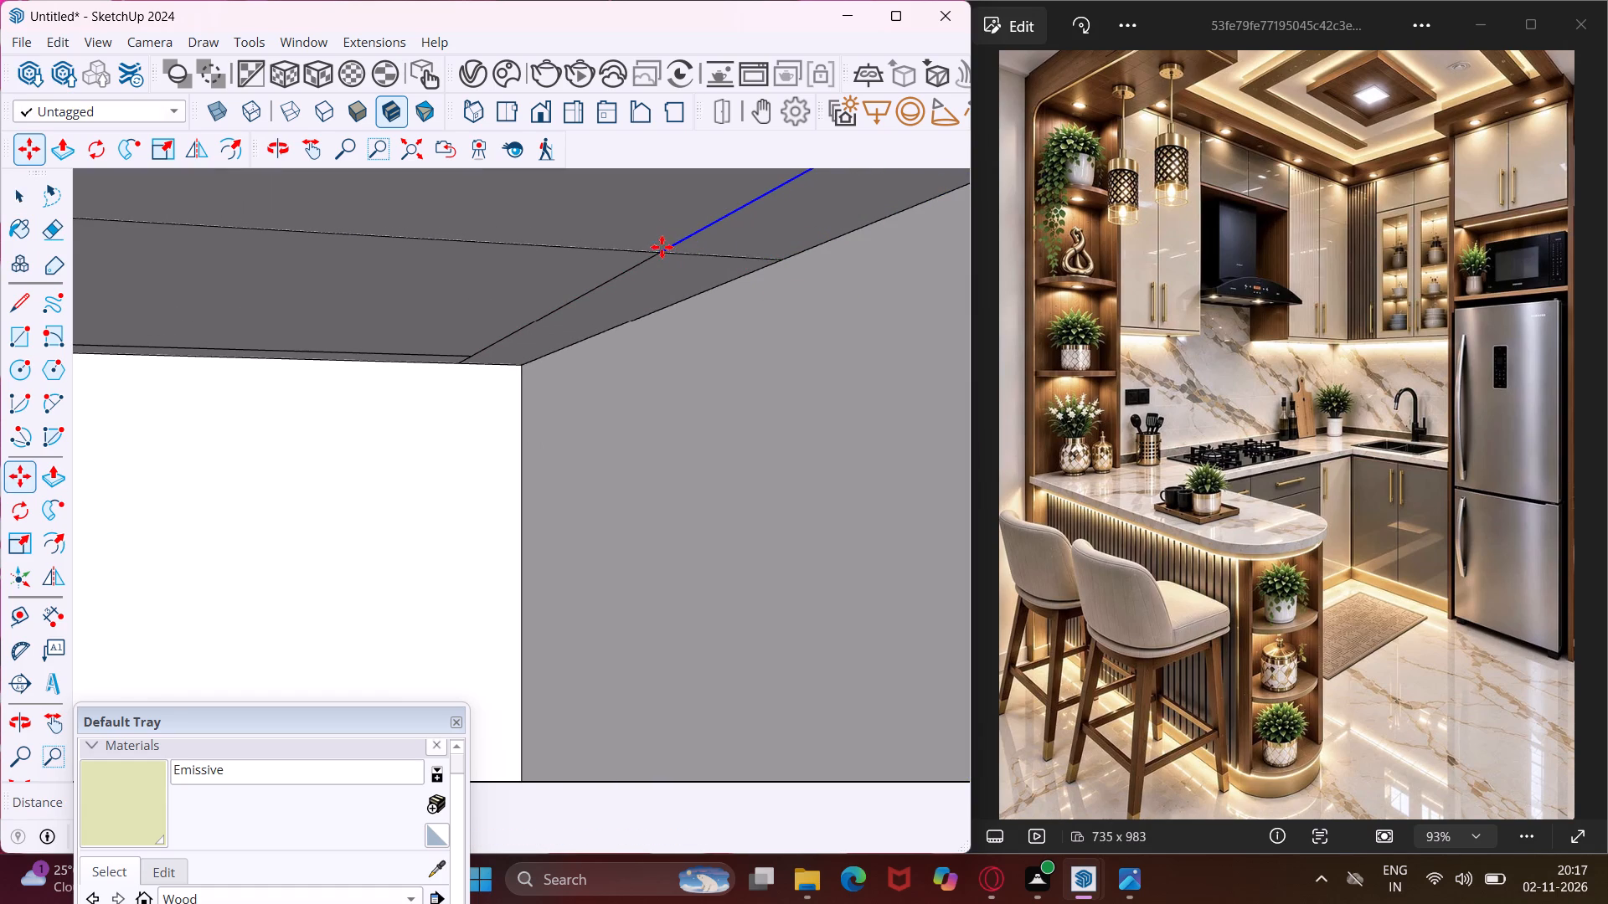
pyautogui.scroll(-11, 624, 270)
pyautogui.press('Escape')
pyautogui.press('space')
# Erase the two leftover line segments crossing the strip at the corner, leaving one continuous L-shaped strip under the upper cabinets.
pyautogui.scroll(4, 651, 281)
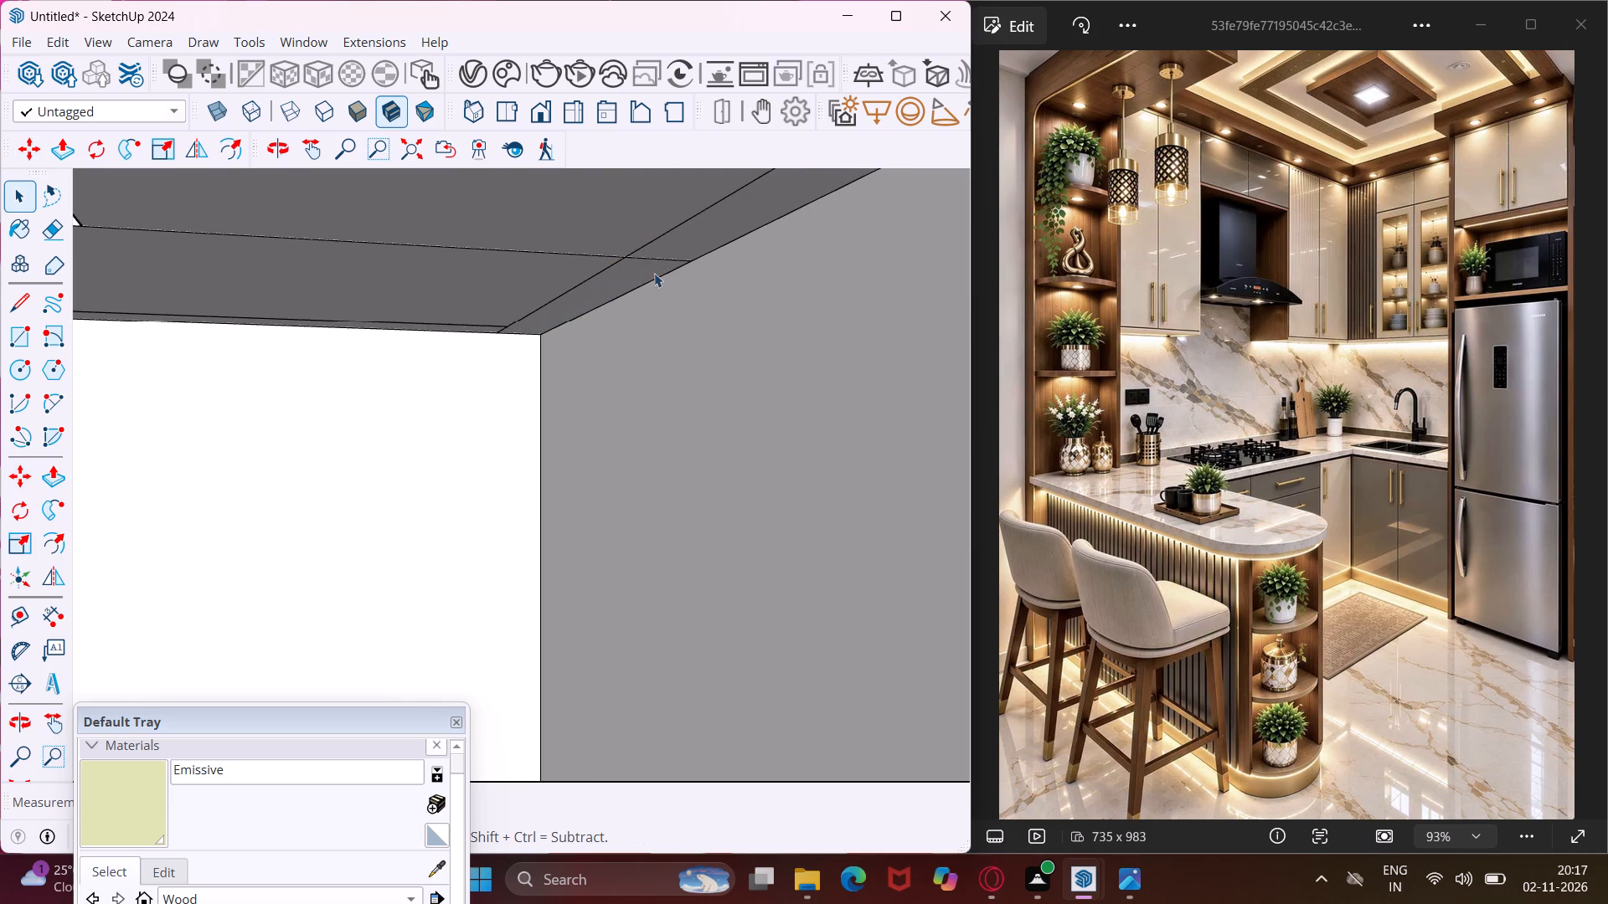
pyautogui.scroll(4, 656, 269)
pyautogui.press('e')
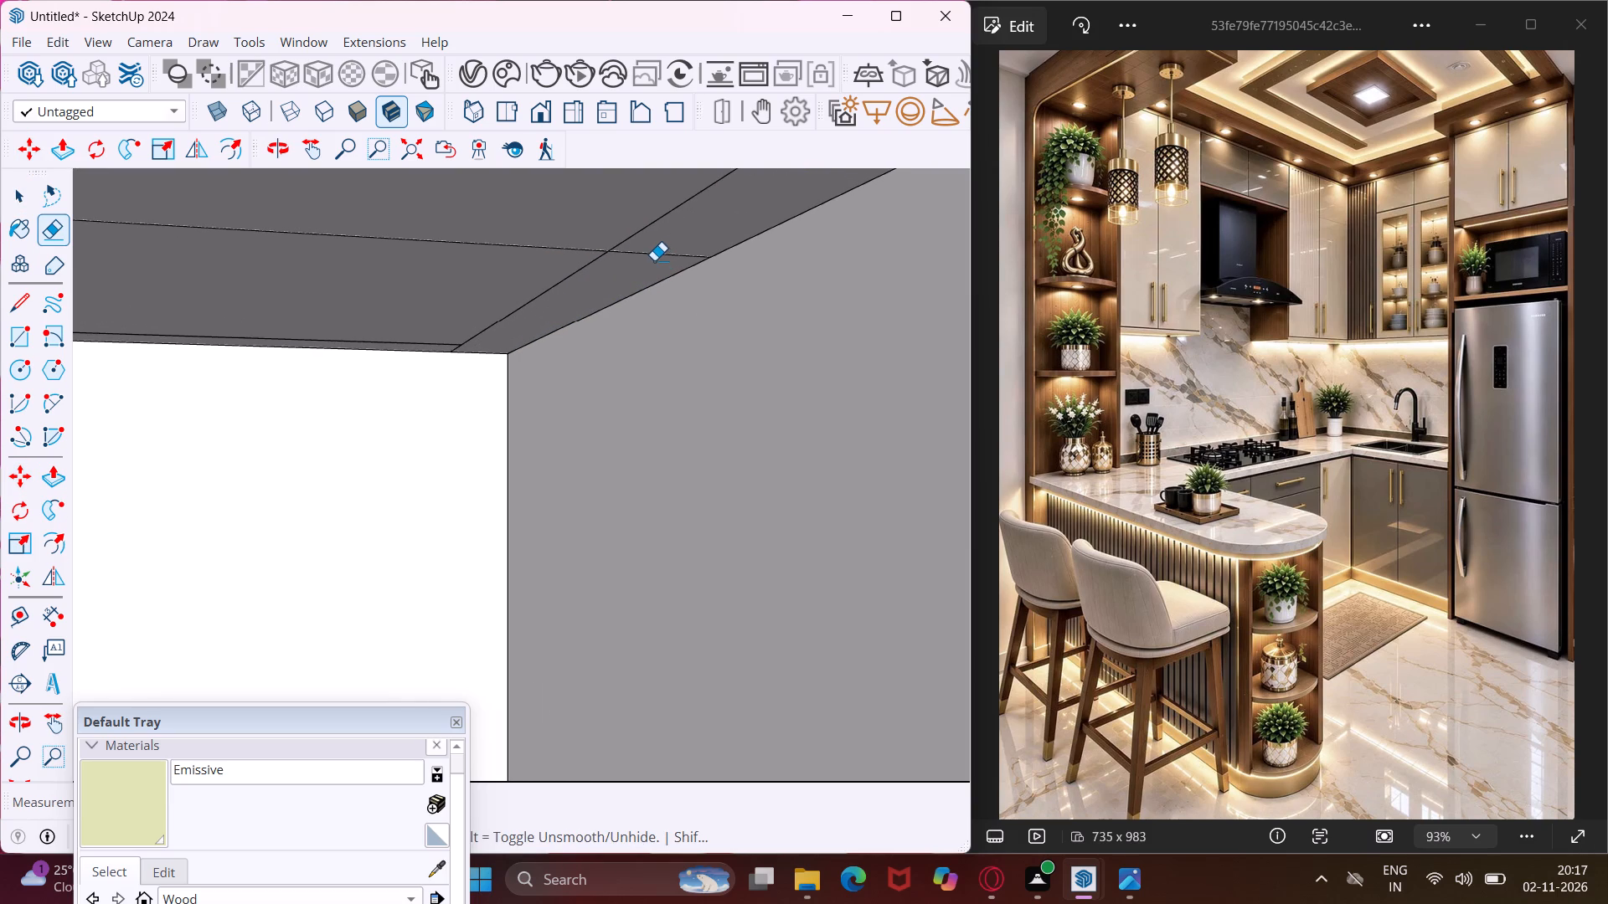
pyautogui.click(654, 260)
pyautogui.click(652, 255)
pyautogui.press('Escape')
pyautogui.press('space')
pyautogui.scroll(-7, 629, 265)
pyautogui.scroll(4, 524, 330)
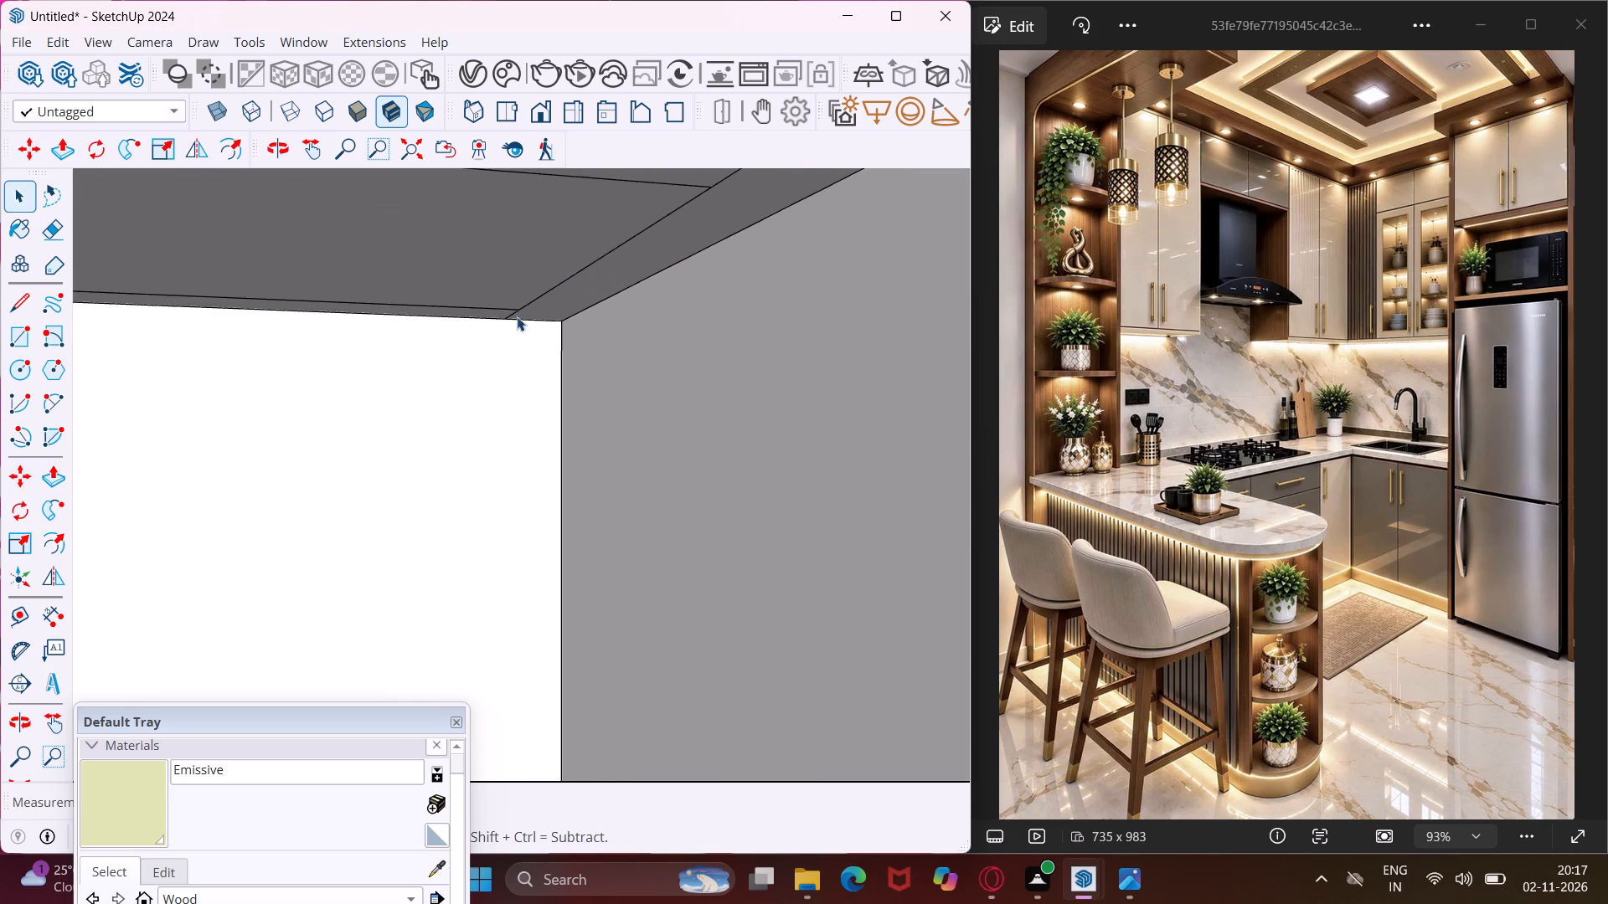
pyautogui.scroll(14, 517, 314)
pyautogui.press('e')
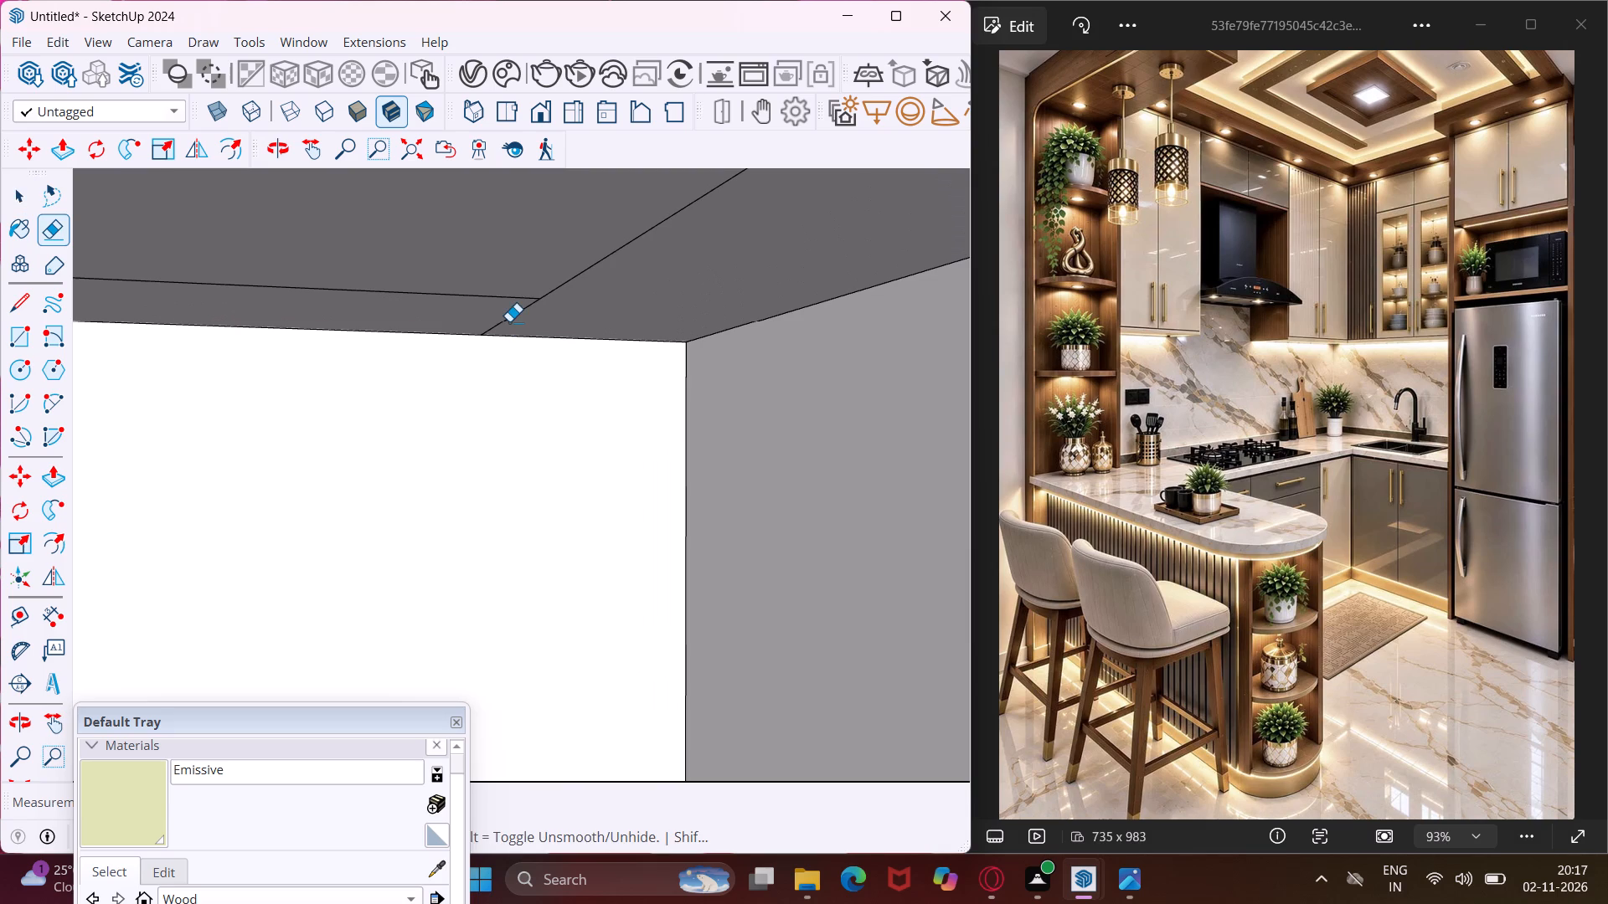
pyautogui.click(509, 321)
# Apply the Emissive material to the under-cabinet strips on both sides of the hood, including the L-shaped corner strip.
pyautogui.click(121, 783)
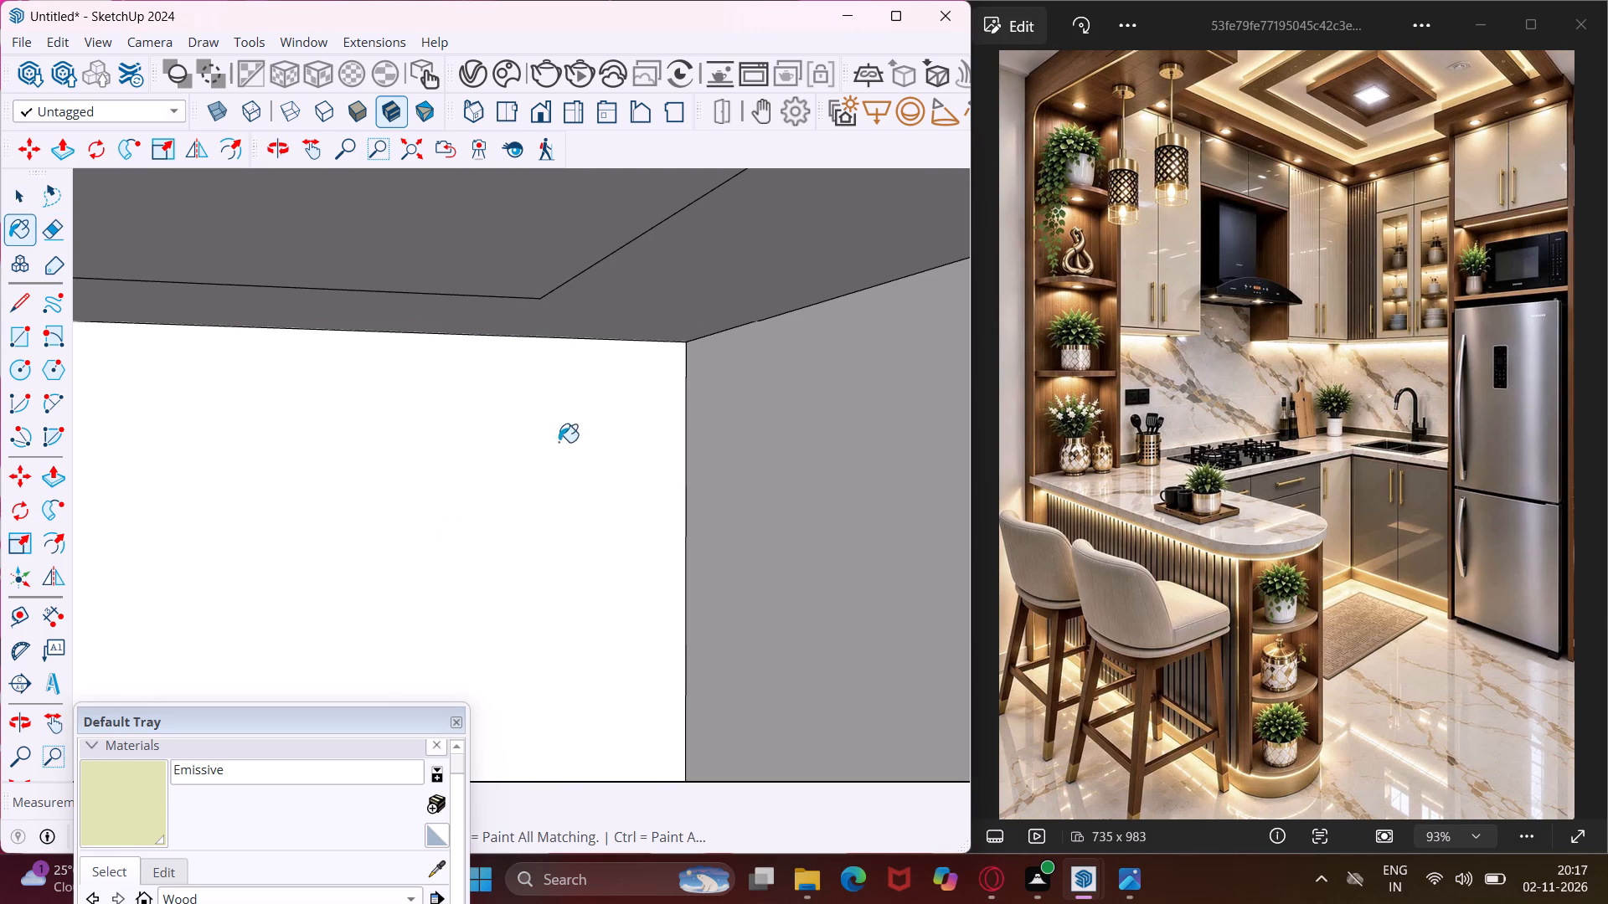
pyautogui.click(629, 290)
pyautogui.scroll(-14, 684, 273)
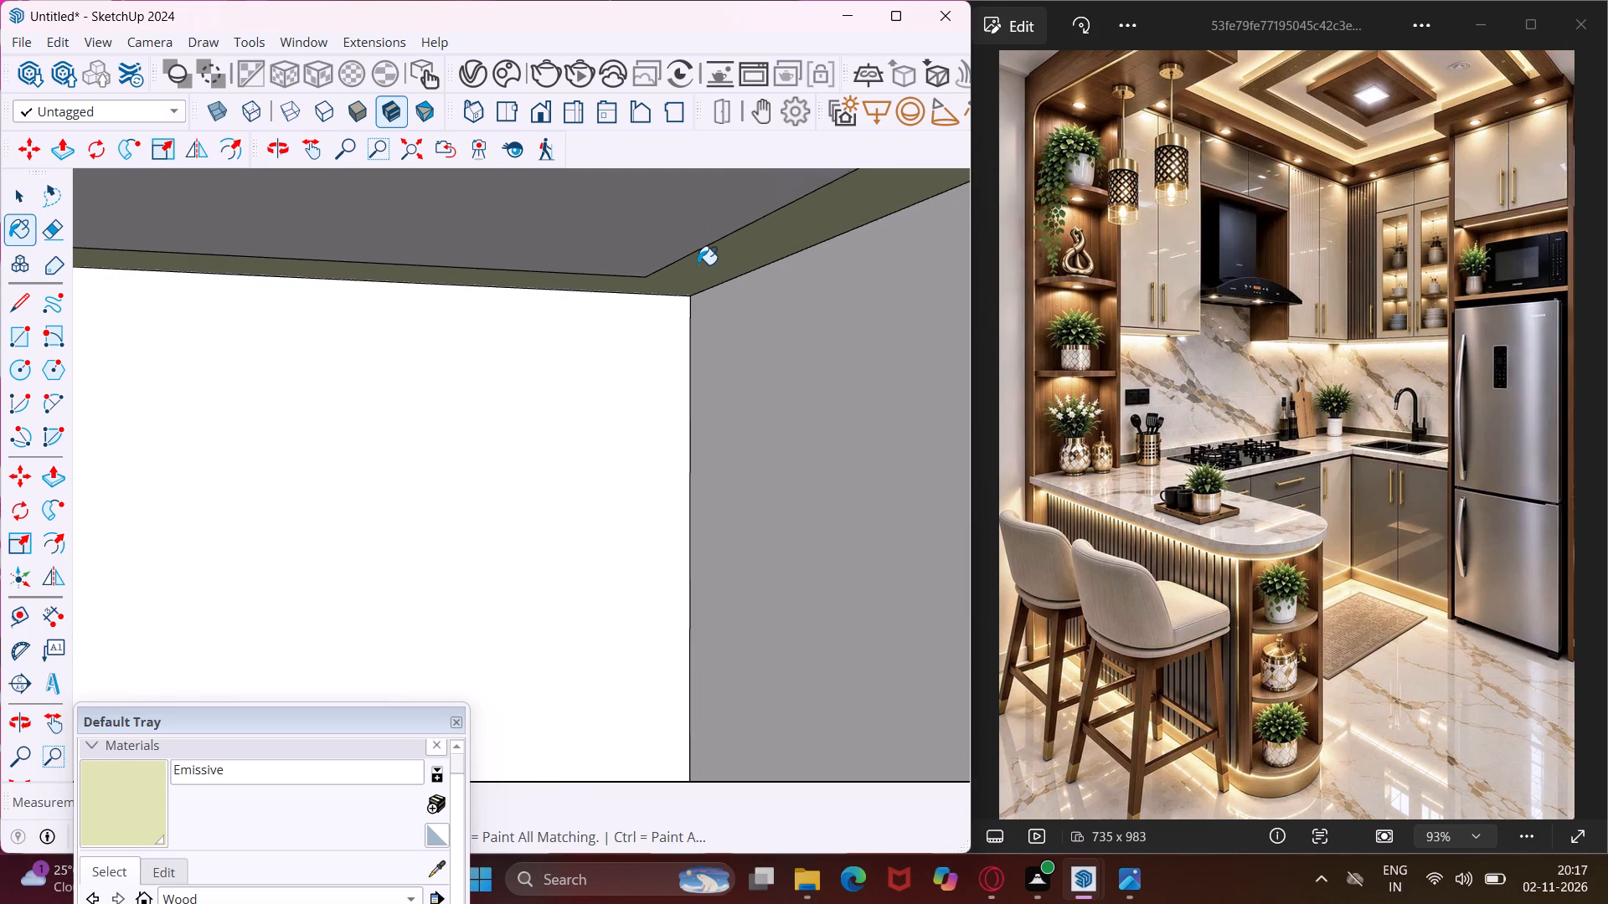
pyautogui.scroll(-20, 693, 265)
pyautogui.scroll(-4, 693, 265)
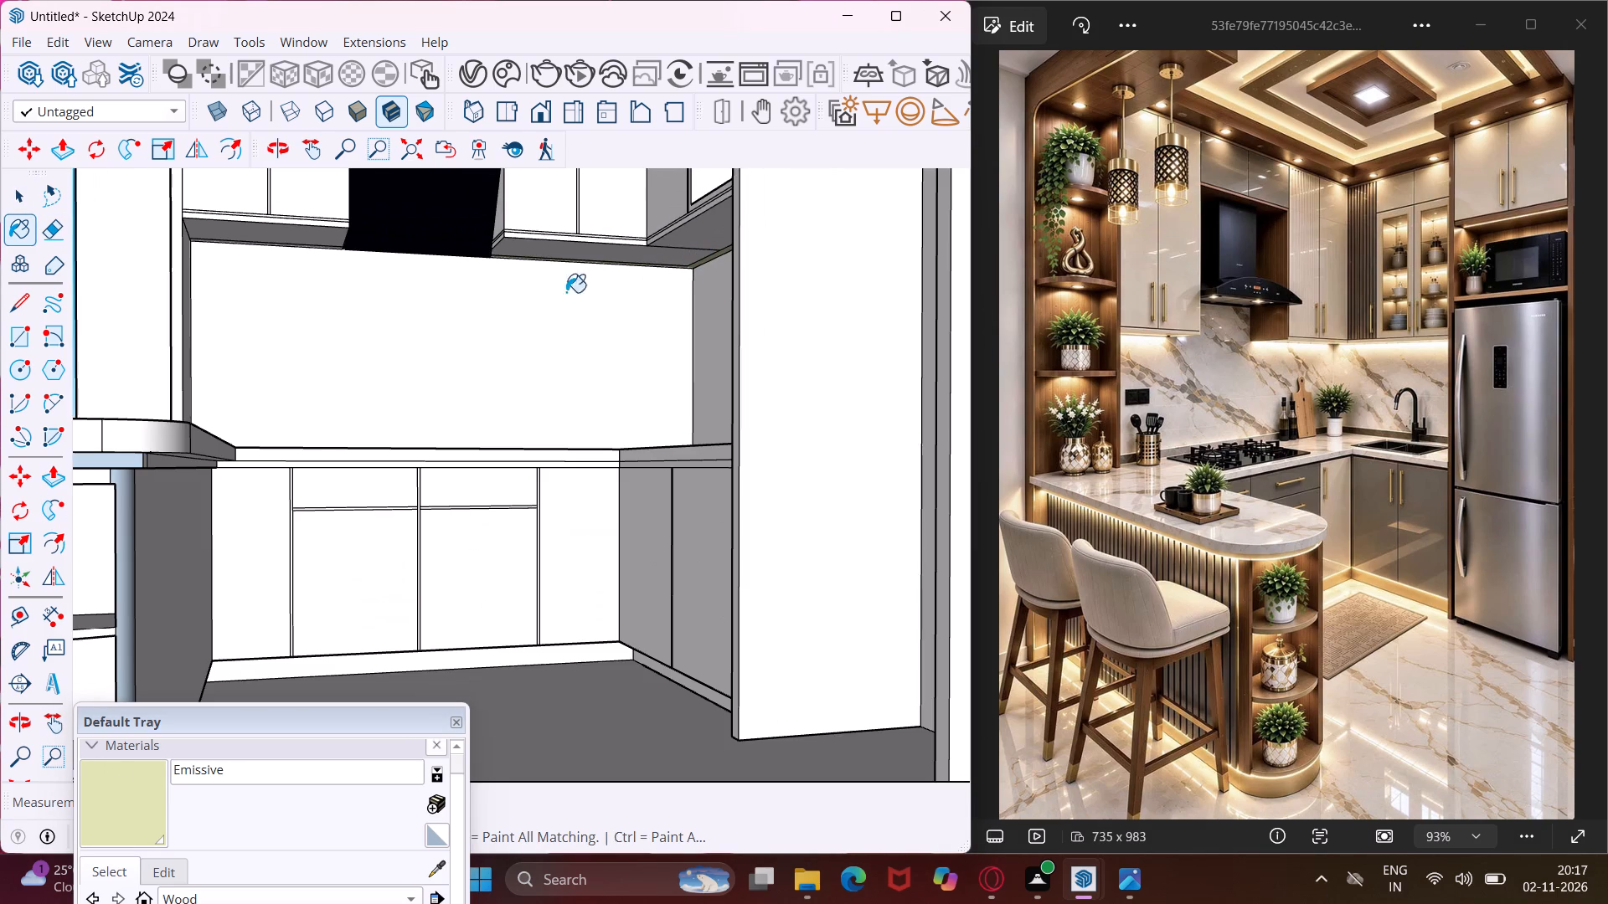
pyautogui.scroll(19, 318, 250)
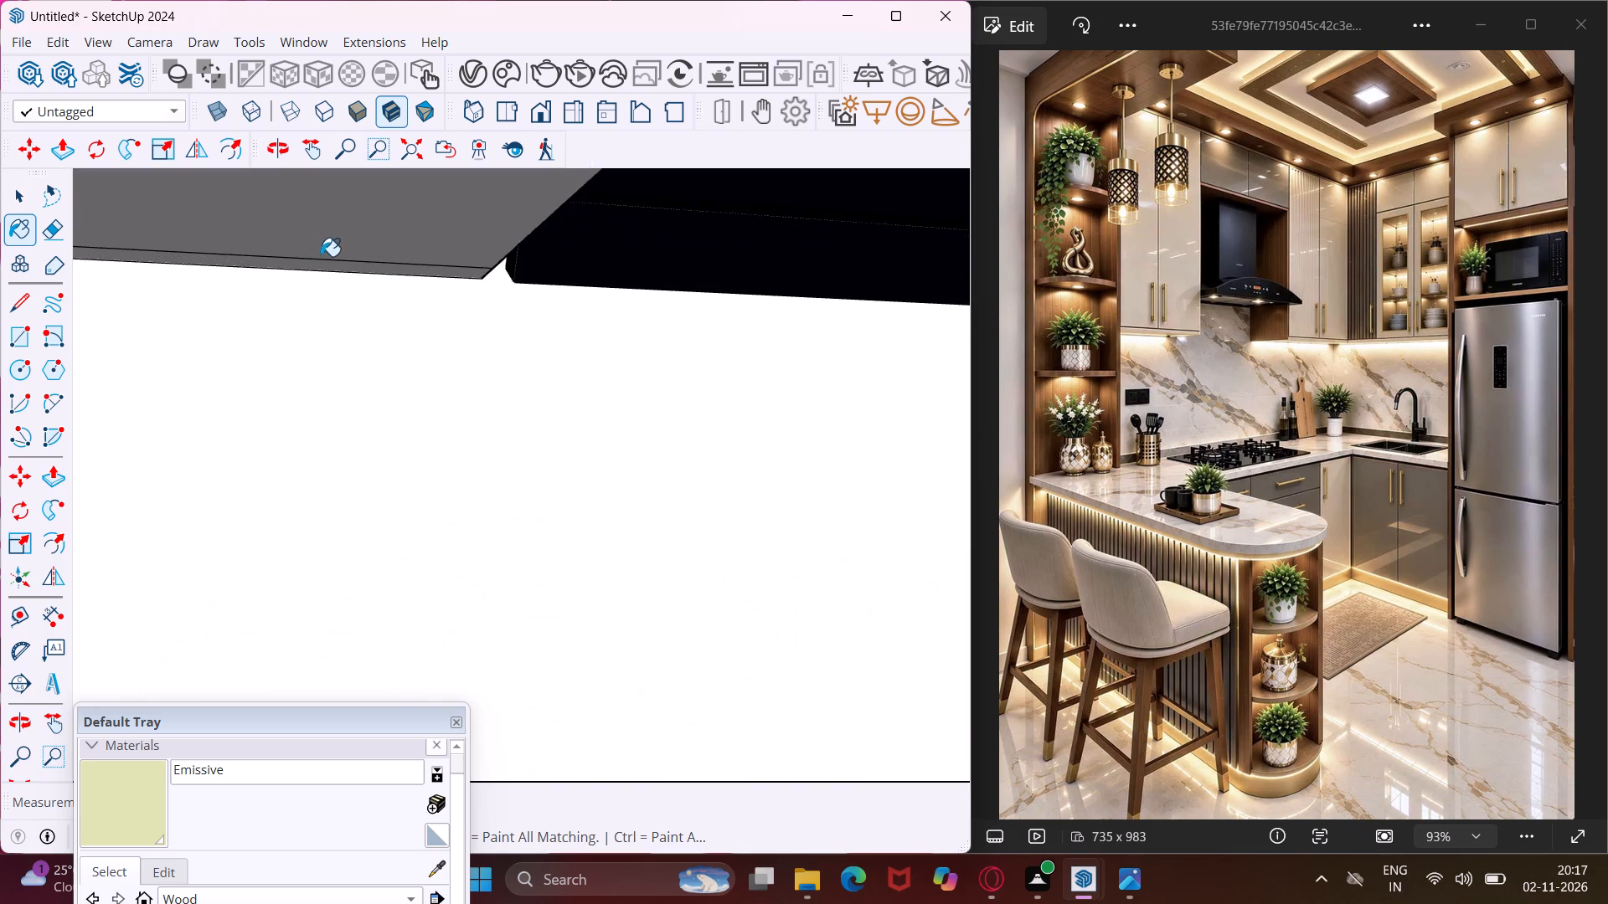
pyautogui.scroll(2, 321, 256)
pyautogui.click(332, 274)
pyautogui.scroll(-6, 273, 287)
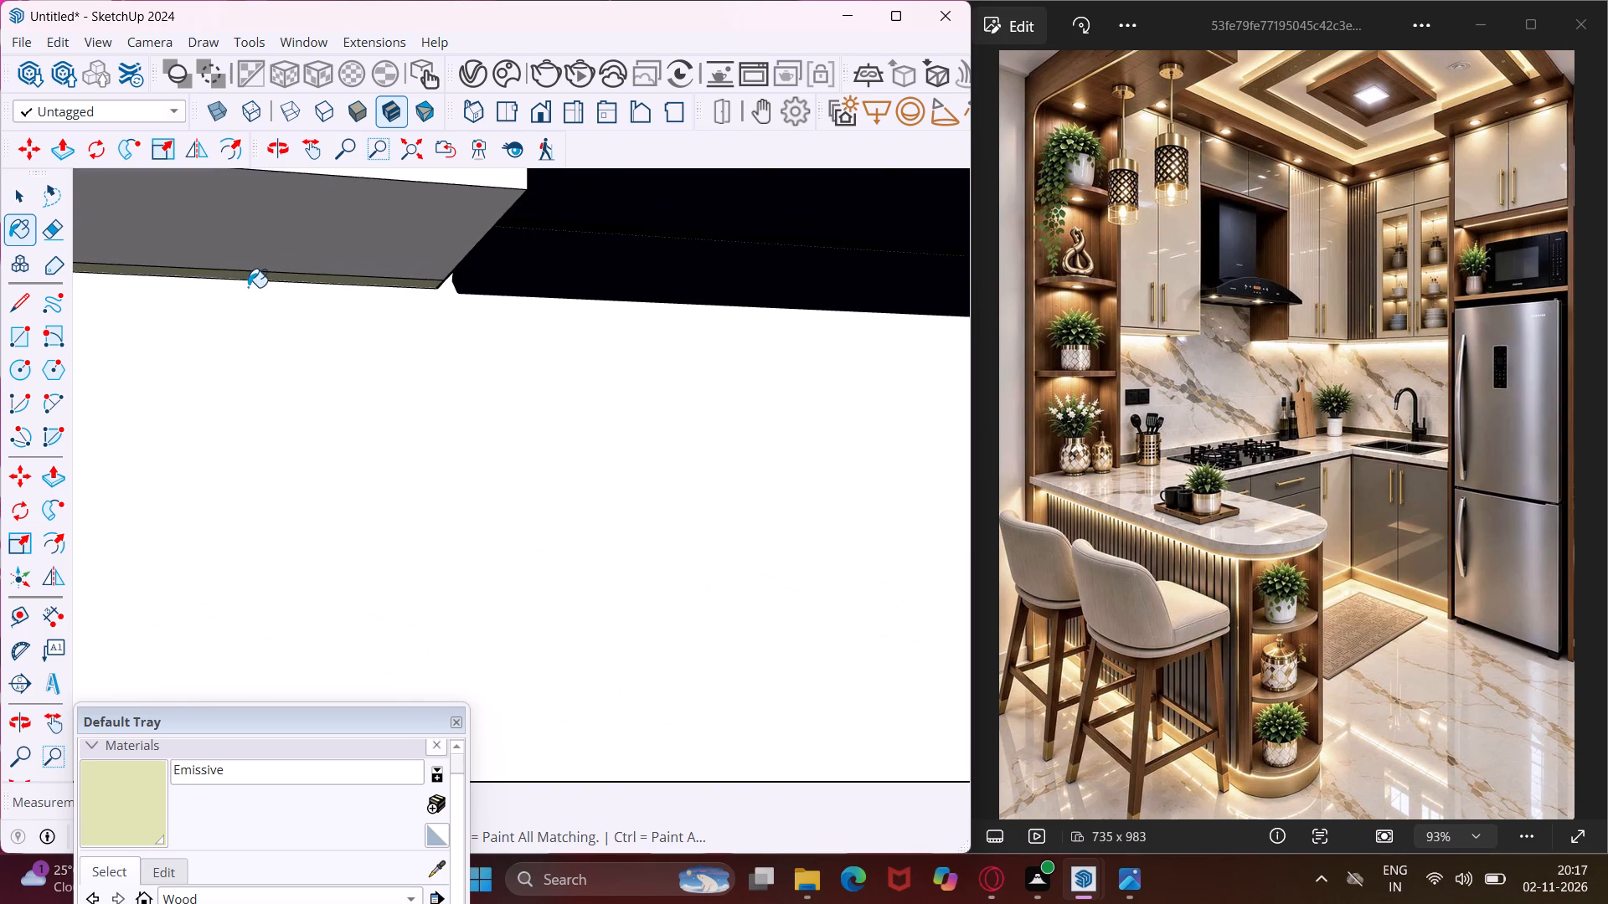
pyautogui.scroll(-18, 248, 287)
pyautogui.scroll(-4, 247, 297)
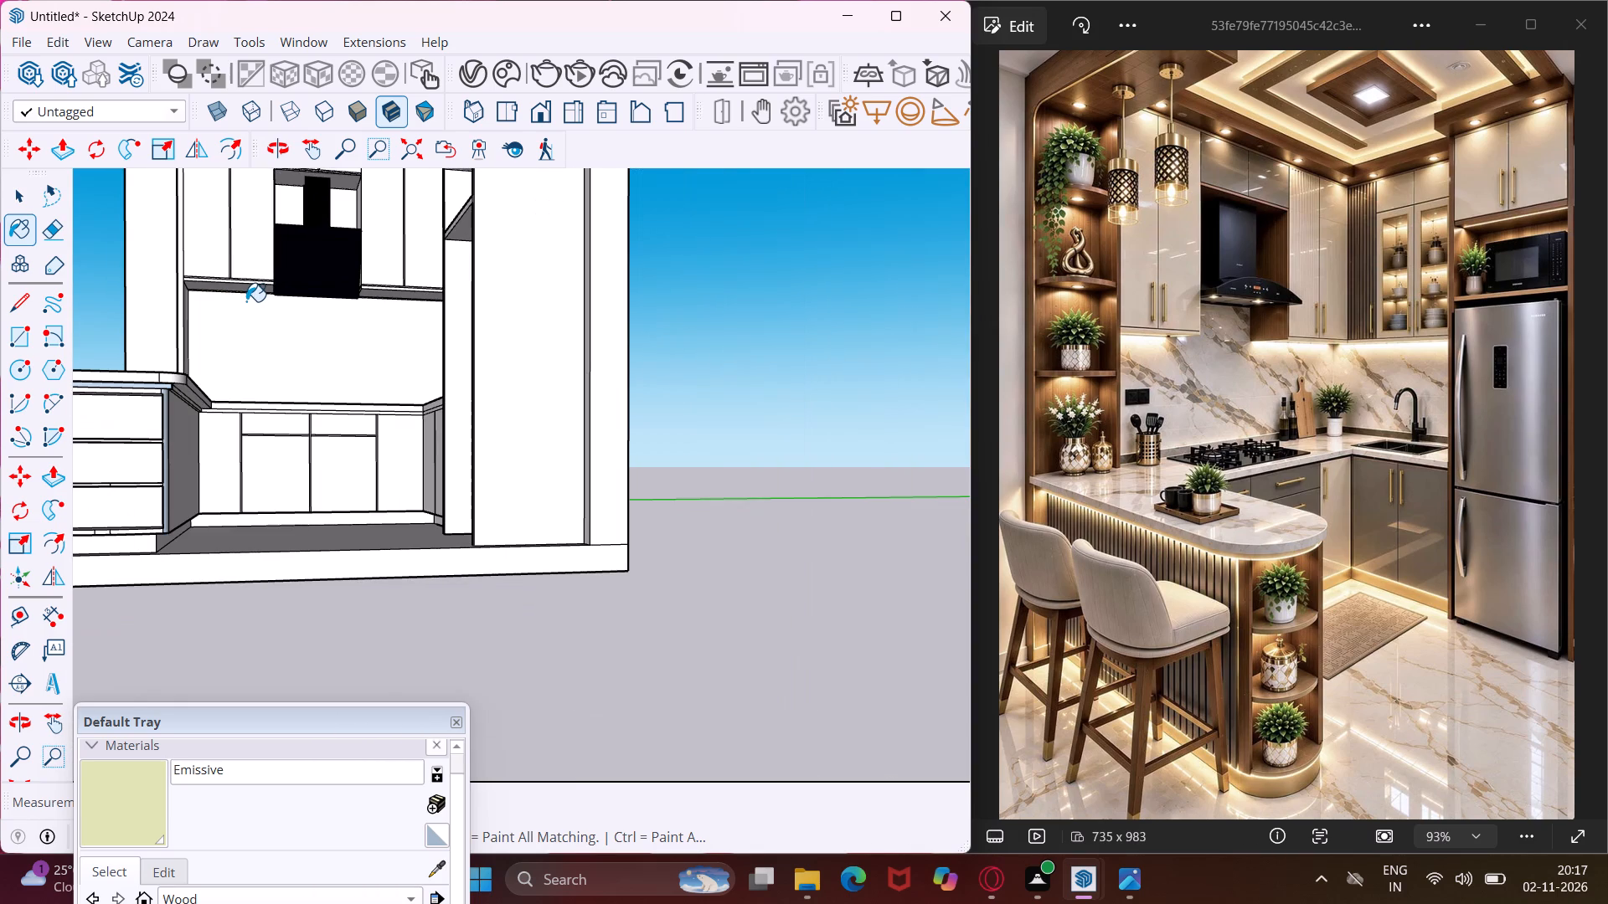
pyautogui.press('Escape')
pyautogui.press('space')
# Copy the back edge of the cabinet underside above the open microwave niche 2" inward.
pyautogui.moveTo(441, 221); pyautogui.dragTo(486, 279, button='middle')
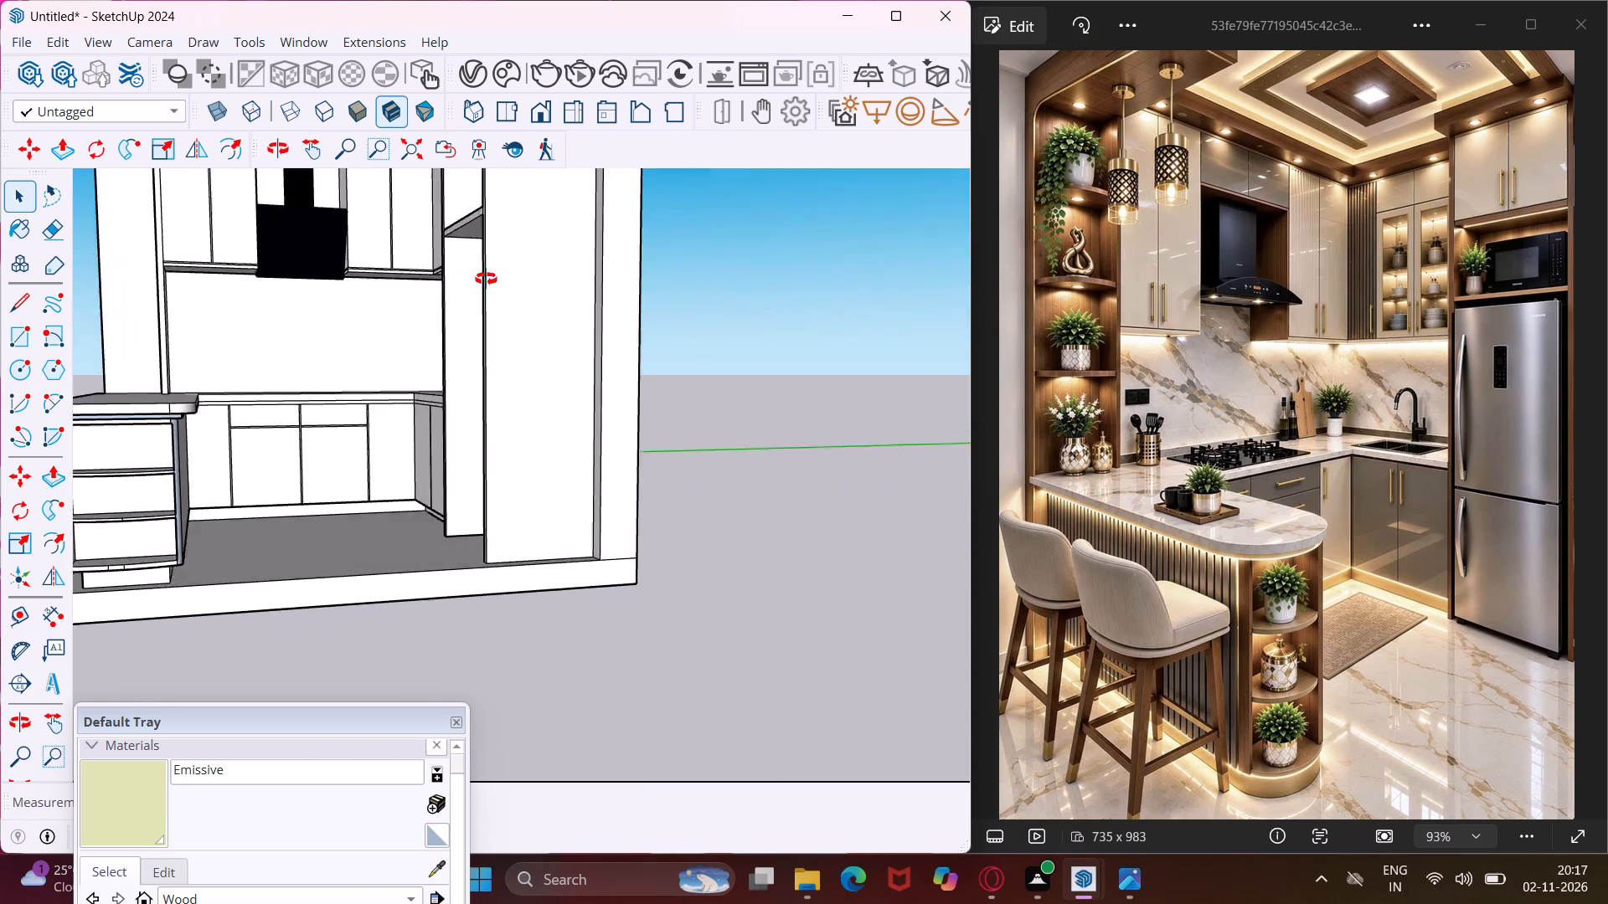
pyautogui.moveTo(486, 279); pyautogui.dragTo(636, 347, button='middle')
pyautogui.scroll(-4, 582, 331)
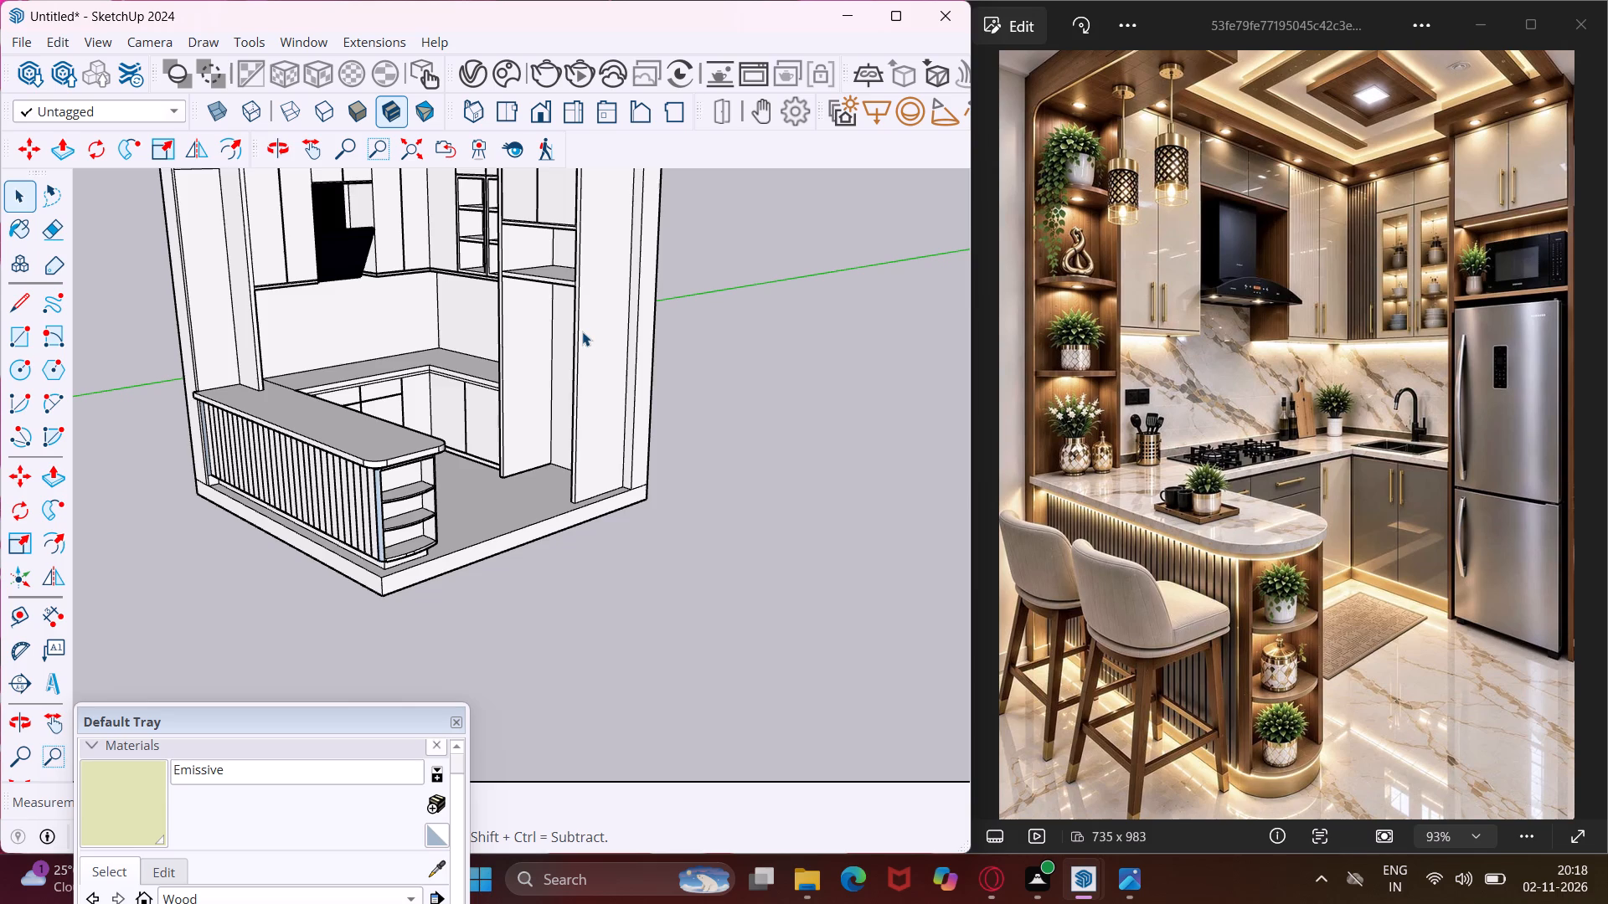
pyautogui.scroll(-2, 582, 331)
pyautogui.scroll(19, 546, 239)
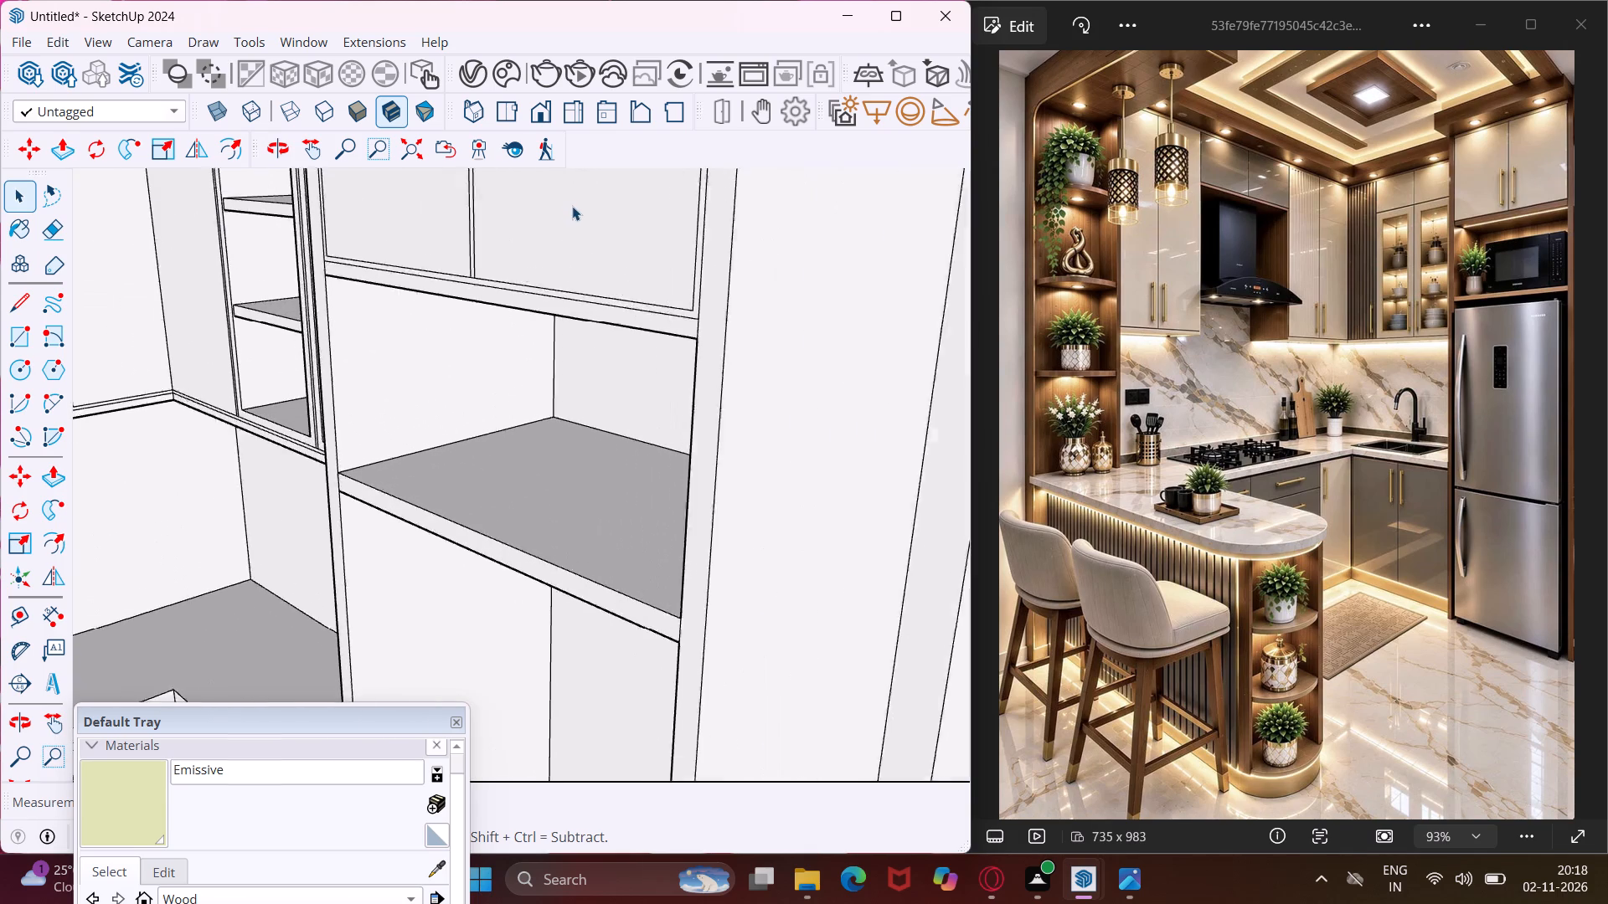
pyautogui.scroll(6, 572, 206)
pyautogui.moveTo(556, 387); pyautogui.dragTo(604, 213, button='middle')
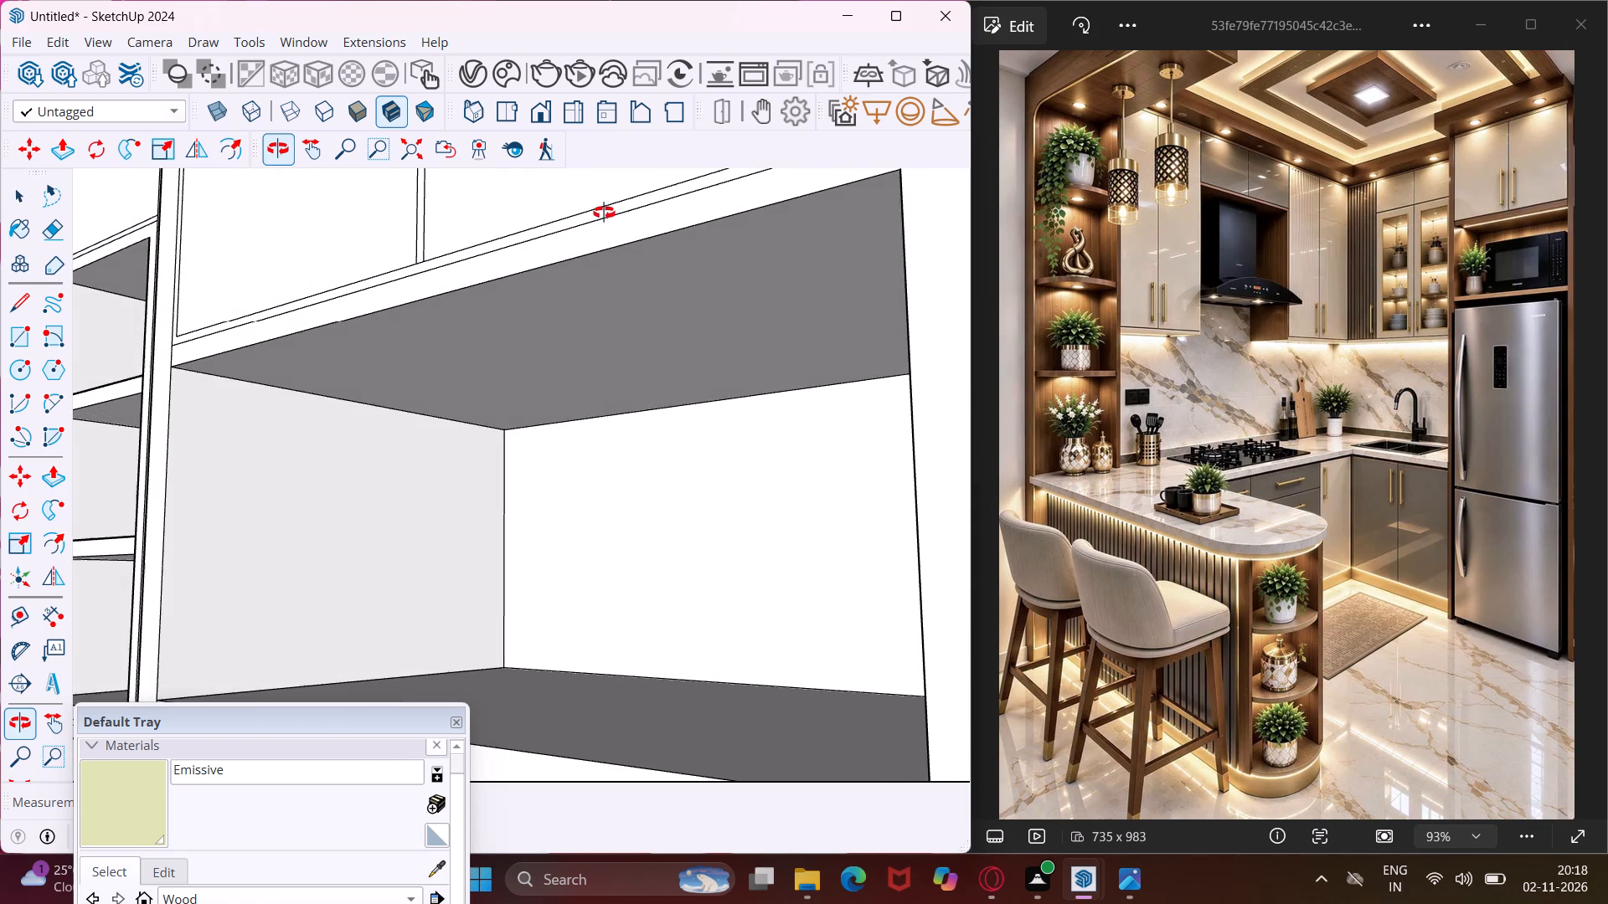
pyautogui.moveTo(604, 213); pyautogui.dragTo(607, 153, button='middle')
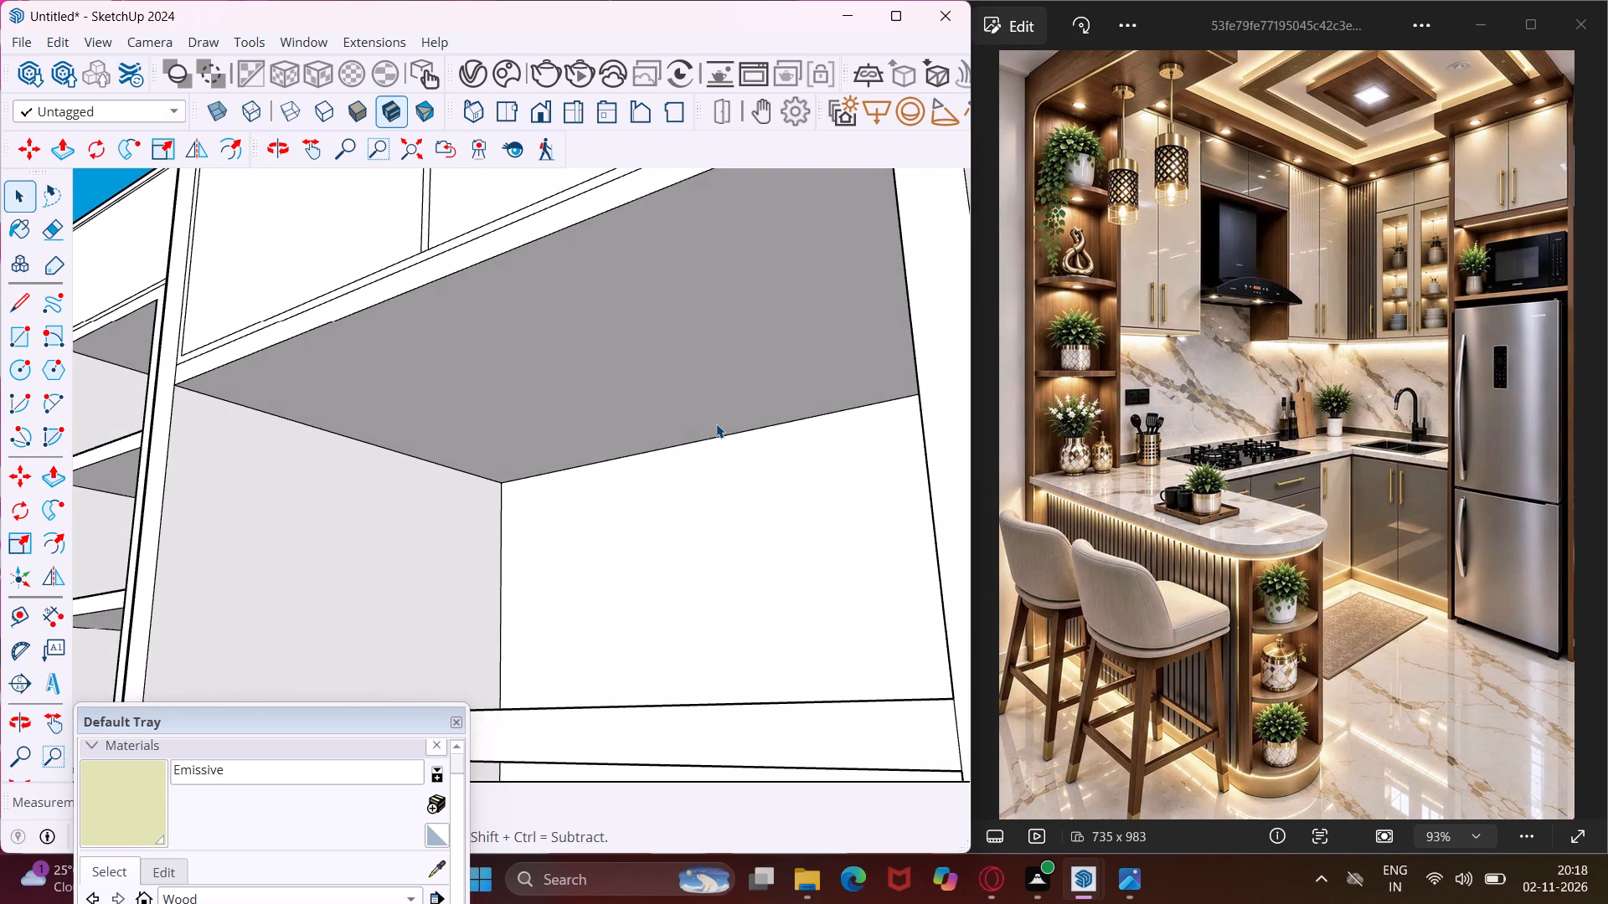
pyautogui.click(807, 417)
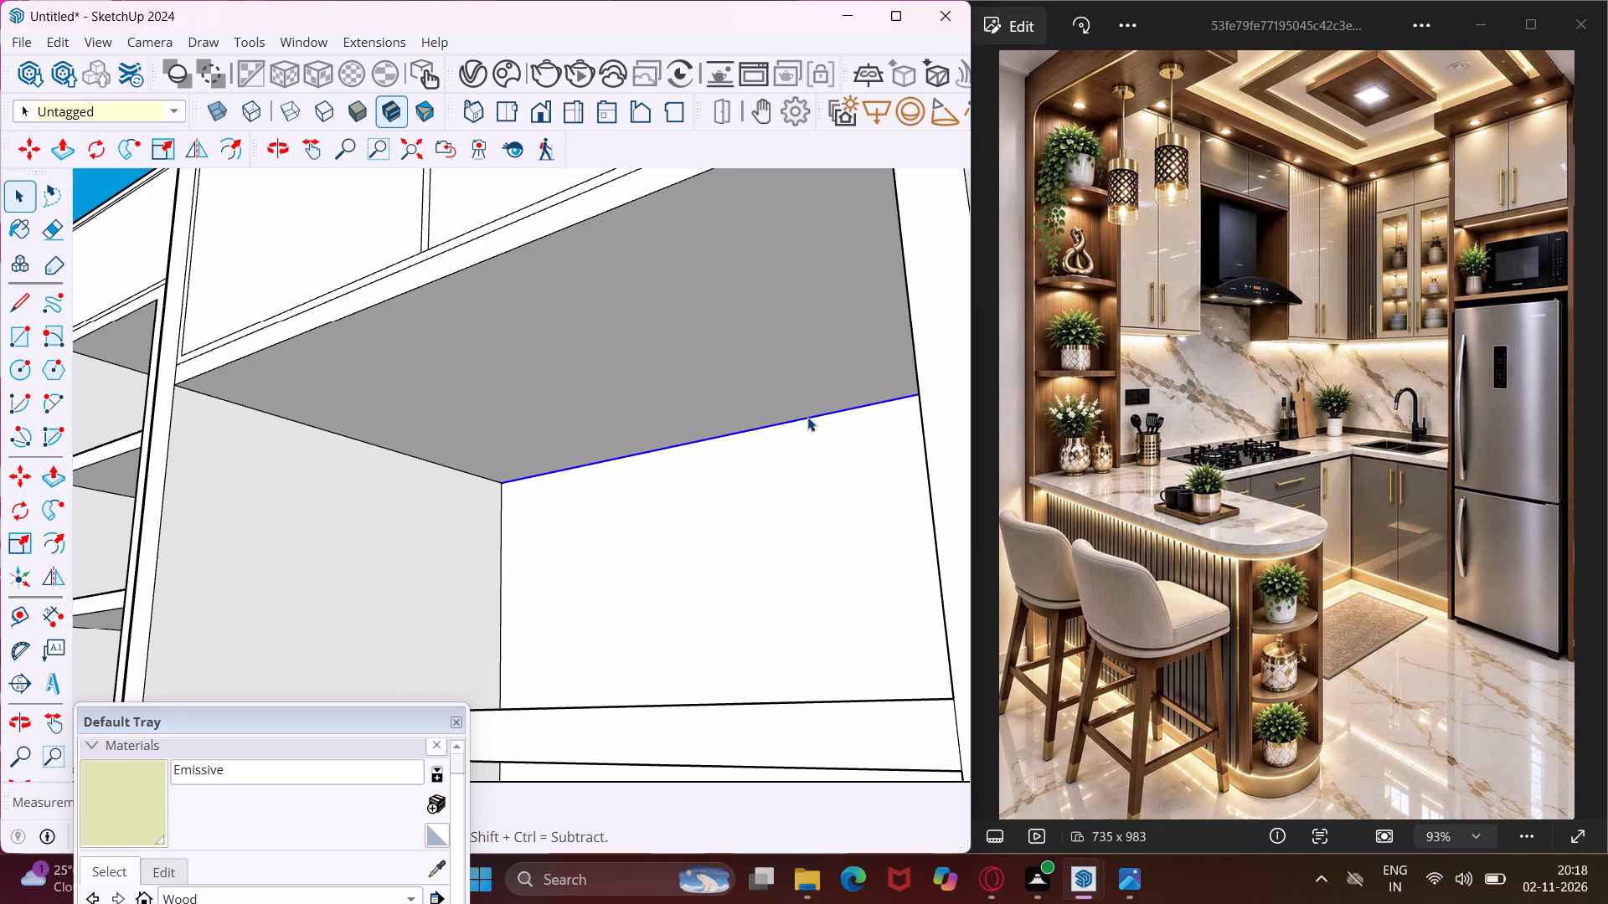
pyautogui.press('m')
pyautogui.scroll(4, 560, 481)
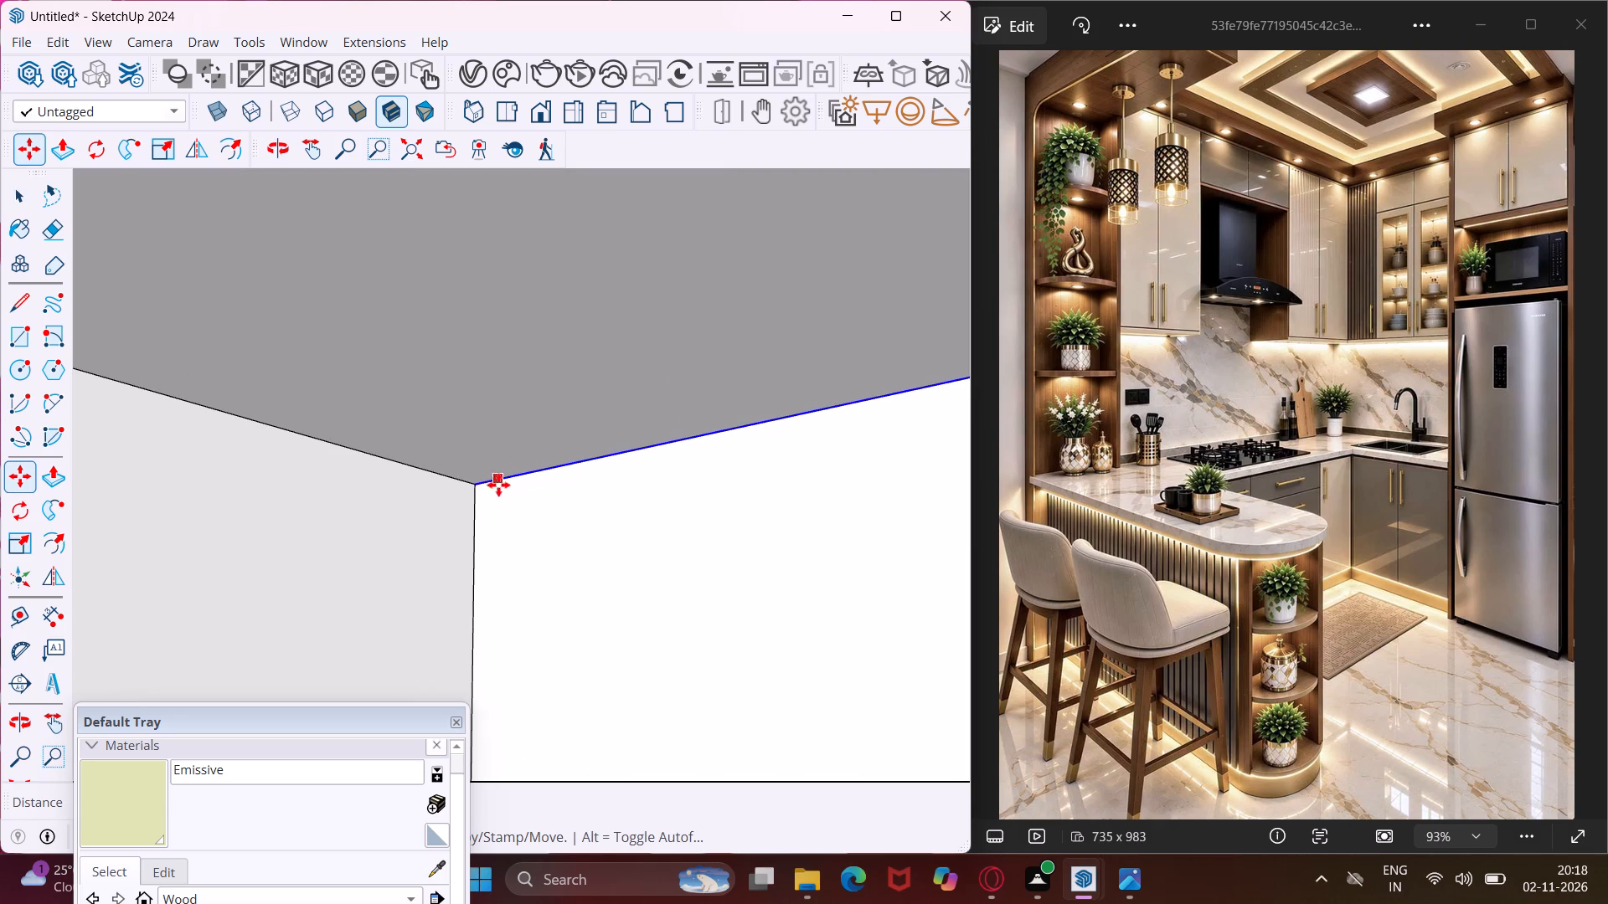
pyautogui.click(479, 487)
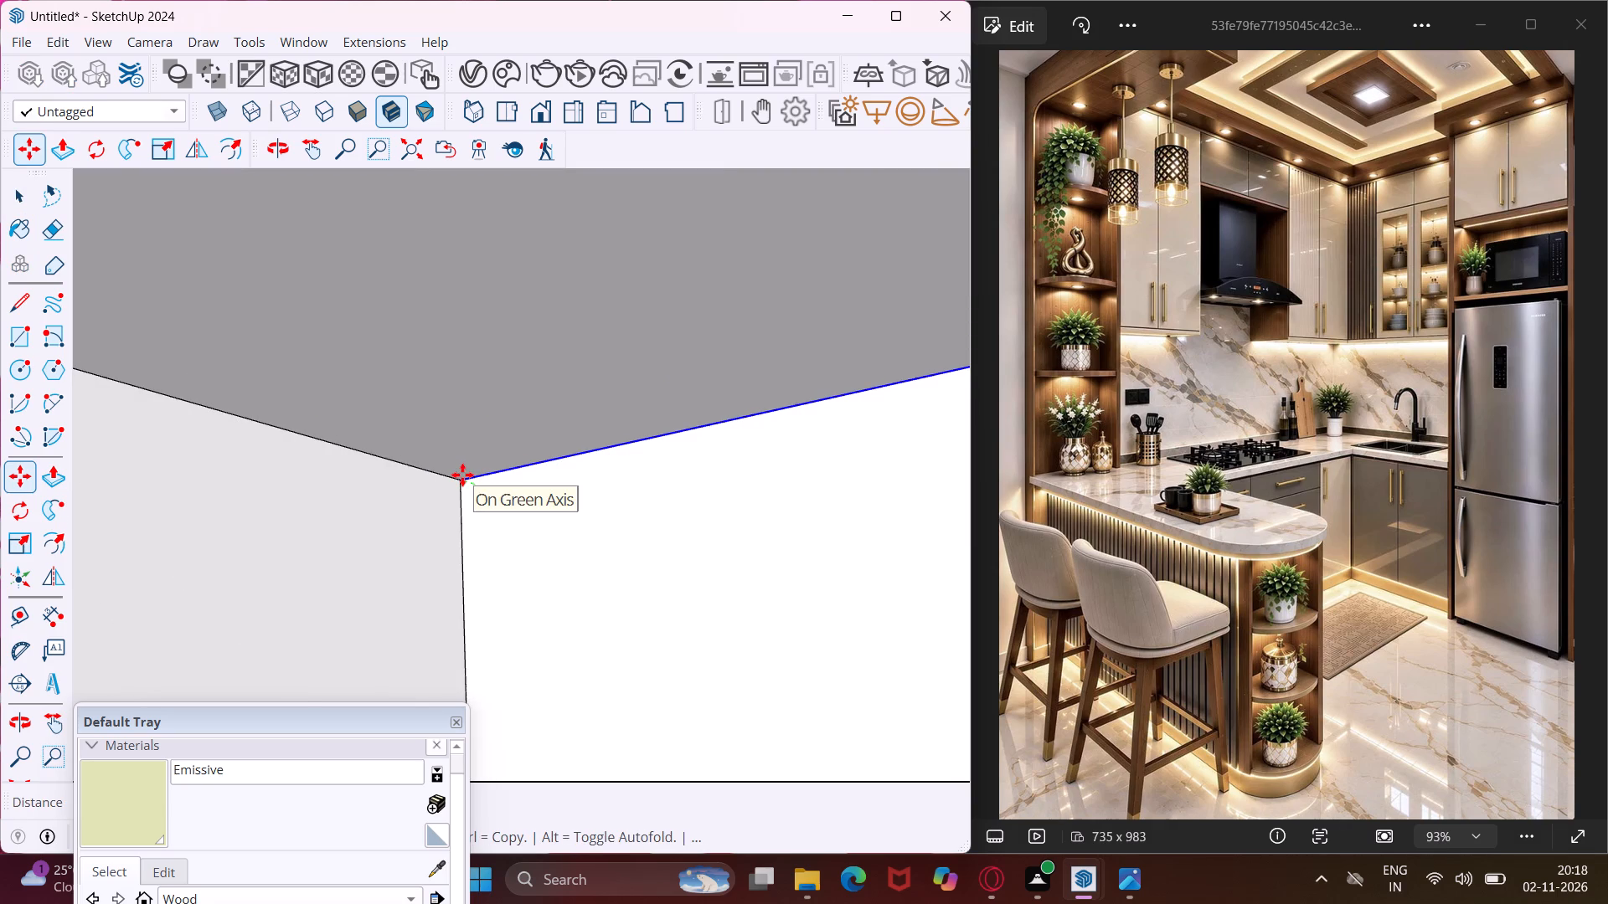
pyautogui.write('2"')
pyautogui.press('Return')
pyautogui.press('Escape')
pyautogui.press('space')
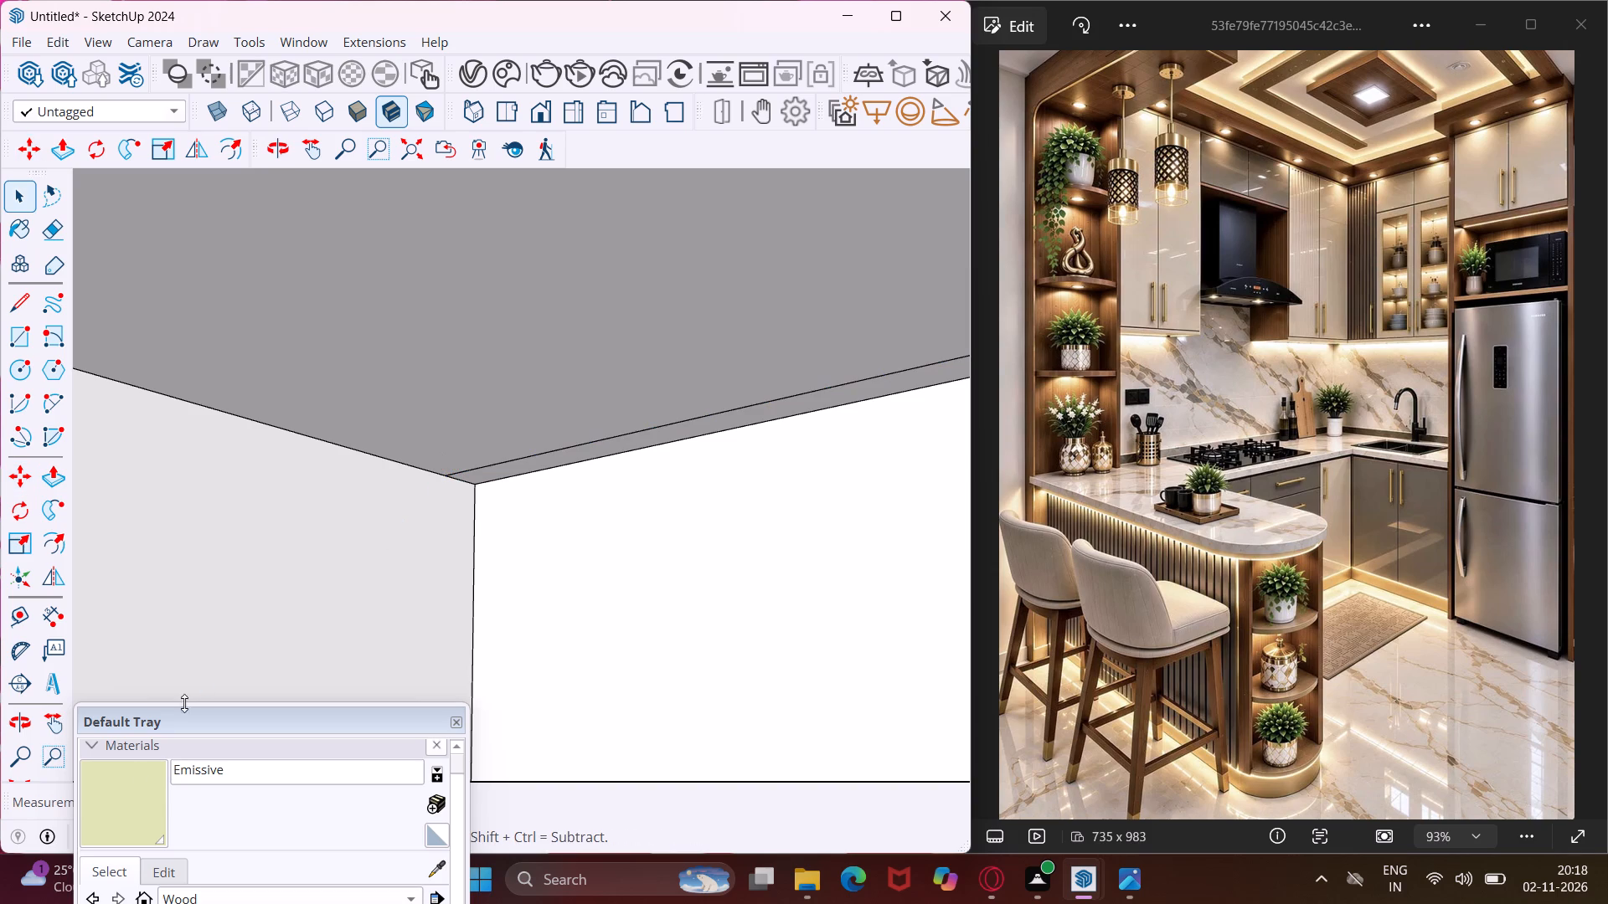
# Apply the Emissive material to the narrow strip along the back of the microwave niche's ceiling.
pyautogui.click(132, 805)
pyautogui.scroll(4, 589, 455)
pyautogui.click(587, 450)
pyautogui.scroll(-4, 434, 509)
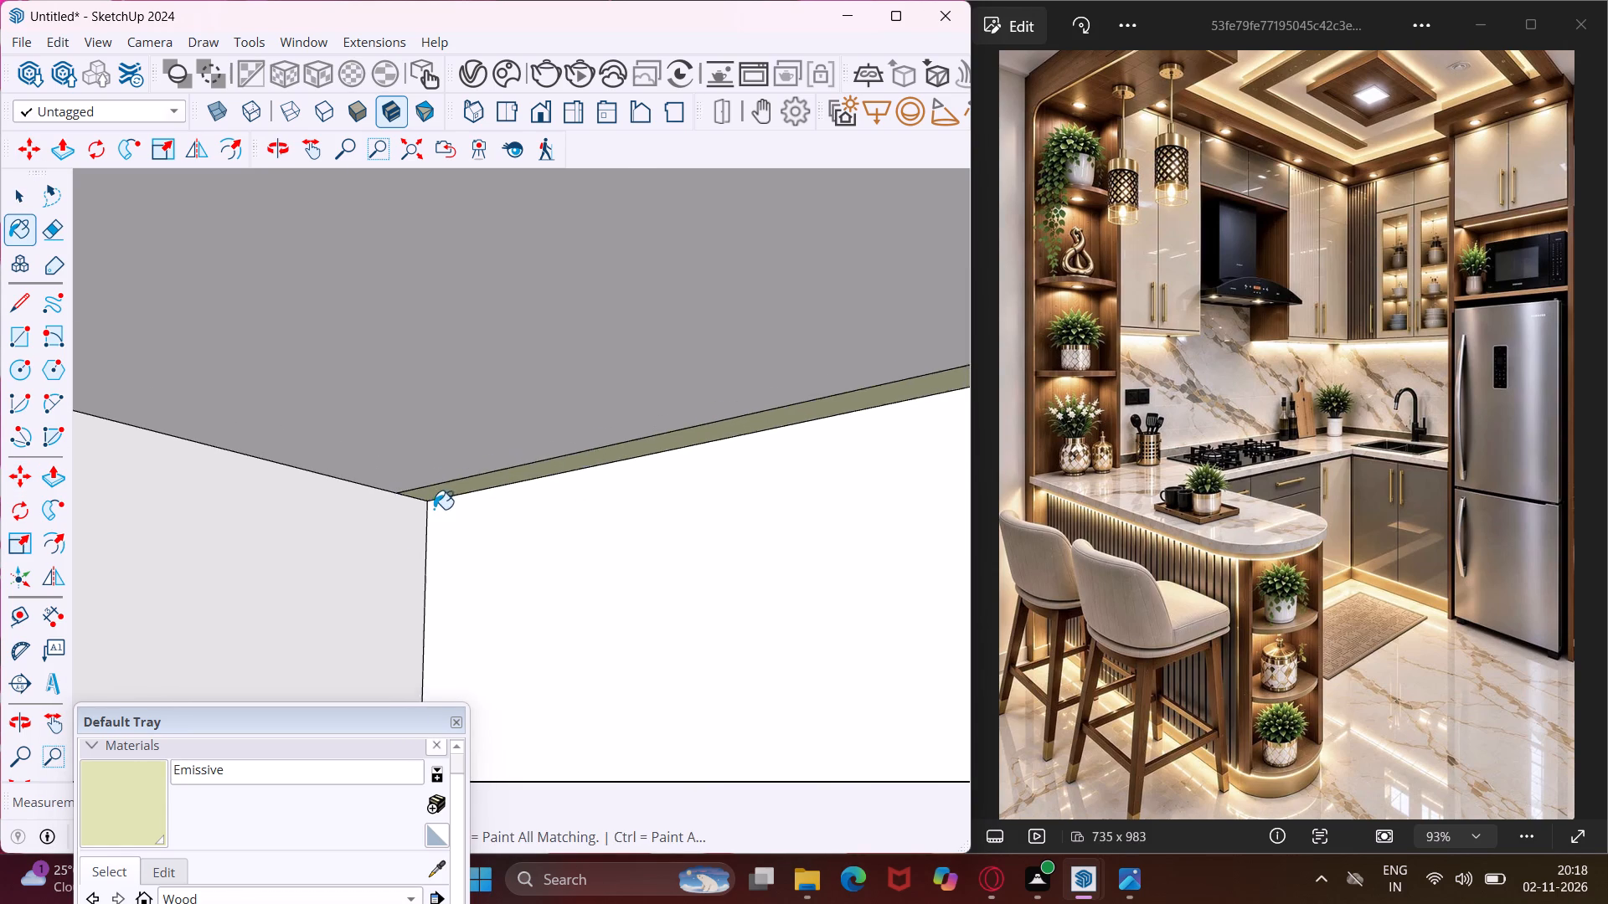
pyautogui.scroll(-10, 434, 509)
pyautogui.press('Escape')
pyautogui.press('space')
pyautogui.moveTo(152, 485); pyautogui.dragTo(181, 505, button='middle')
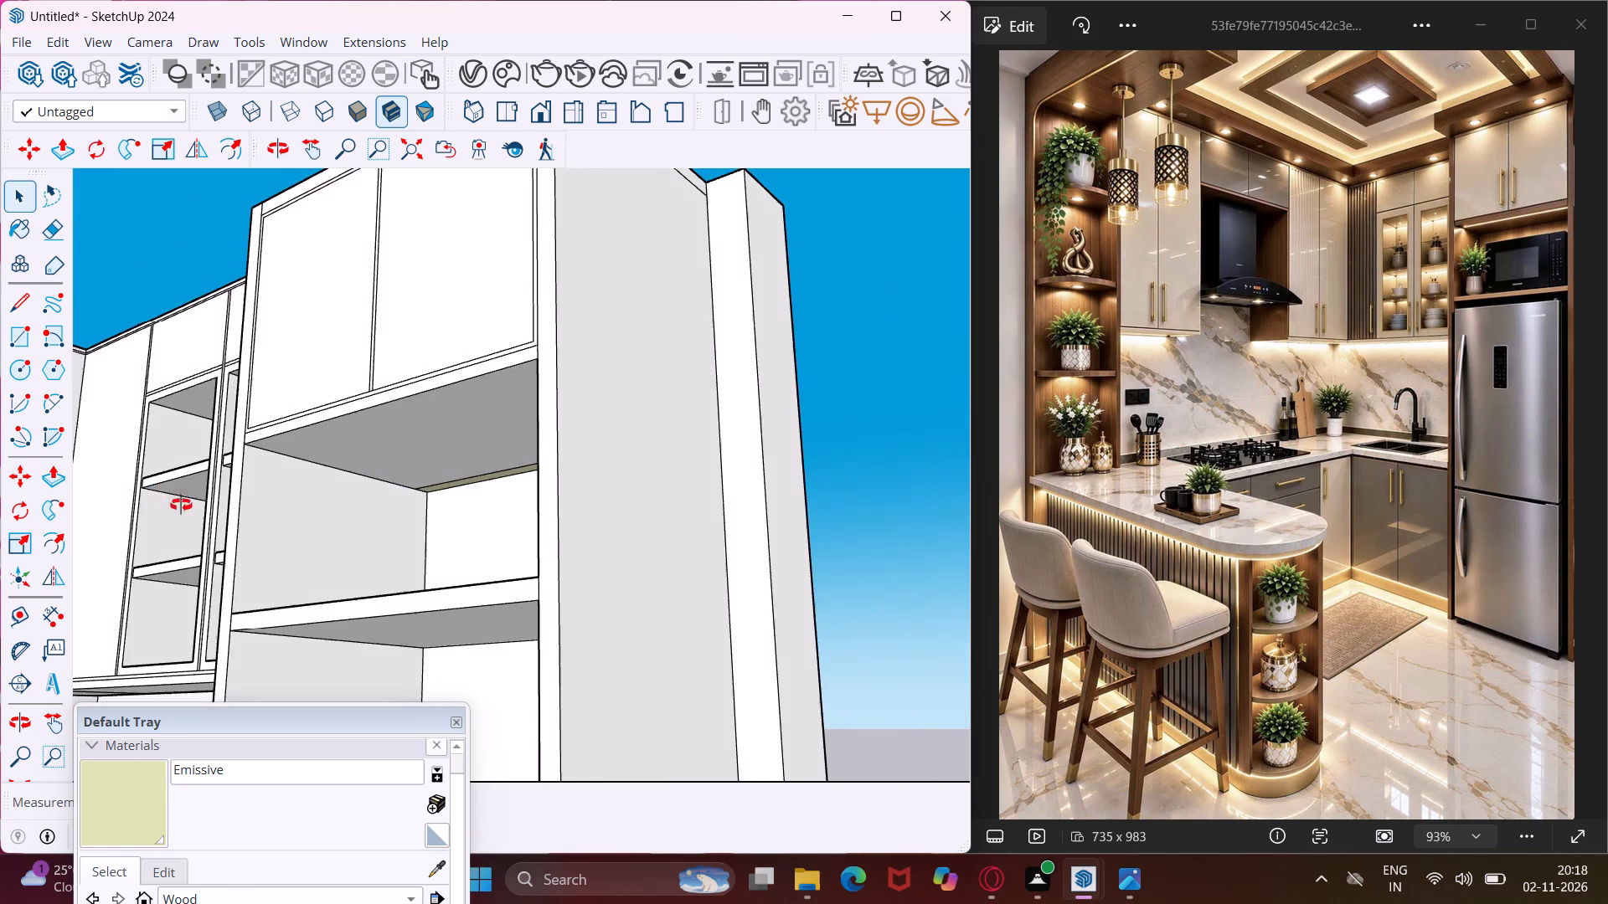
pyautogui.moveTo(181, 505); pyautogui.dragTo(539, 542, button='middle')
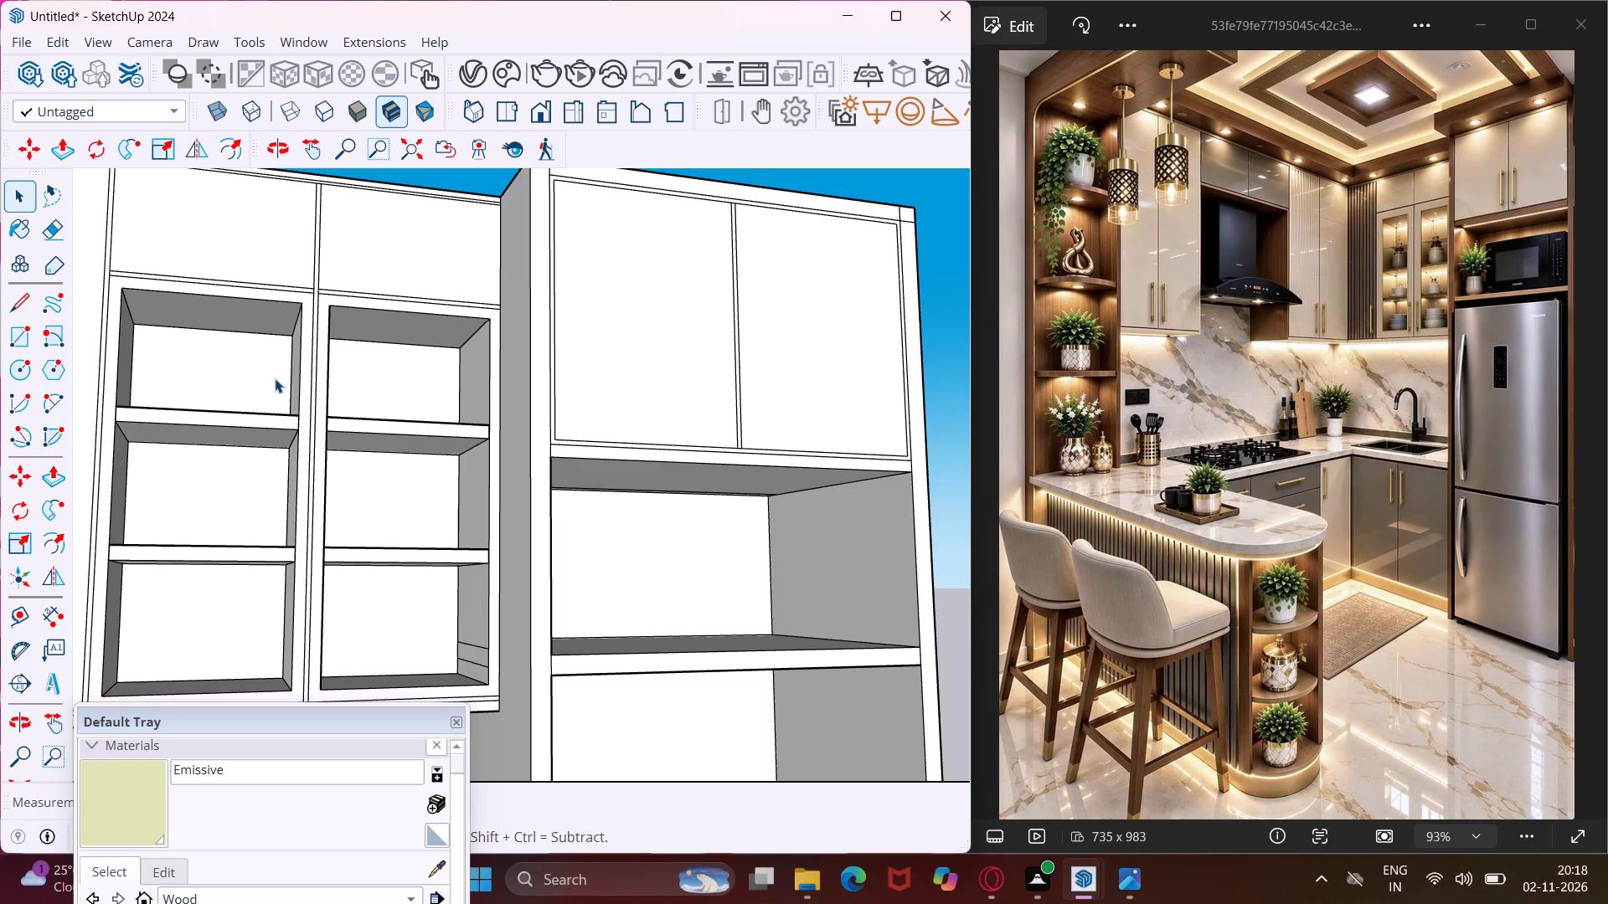
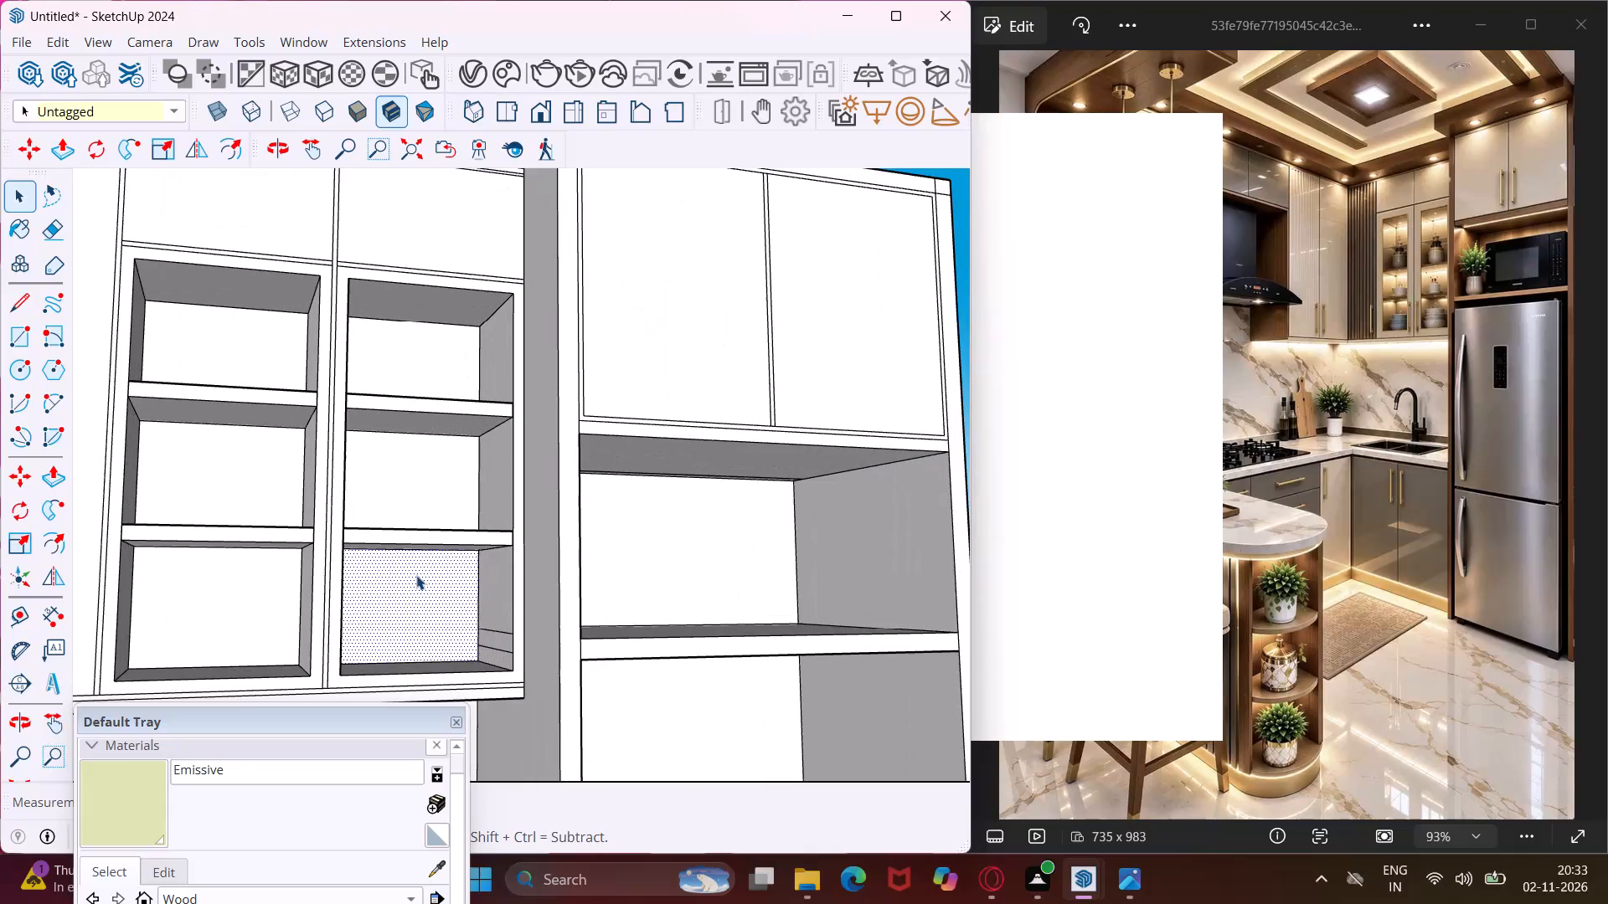
# Erase the two stray lines on the side panel of the right bay's bottom compartment in the open wall cabinet.
pyautogui.moveTo(416, 573); pyautogui.dragTo(425, 527, button='middle')
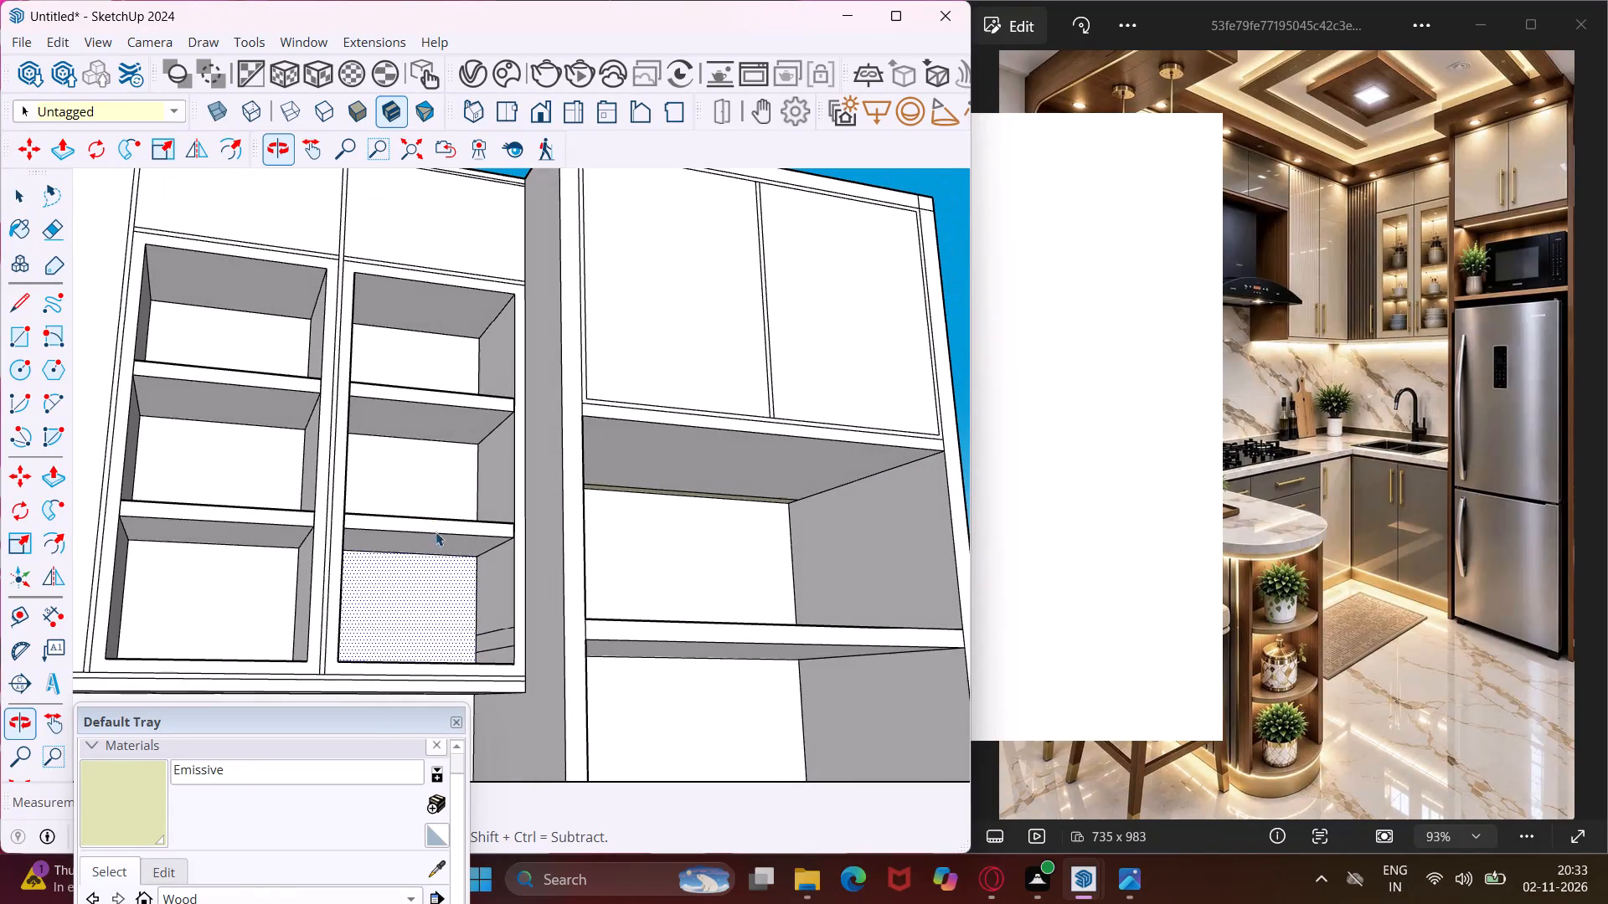
pyautogui.press('e')
pyautogui.scroll(5, 515, 666)
pyautogui.click(486, 646)
pyautogui.click(498, 610)
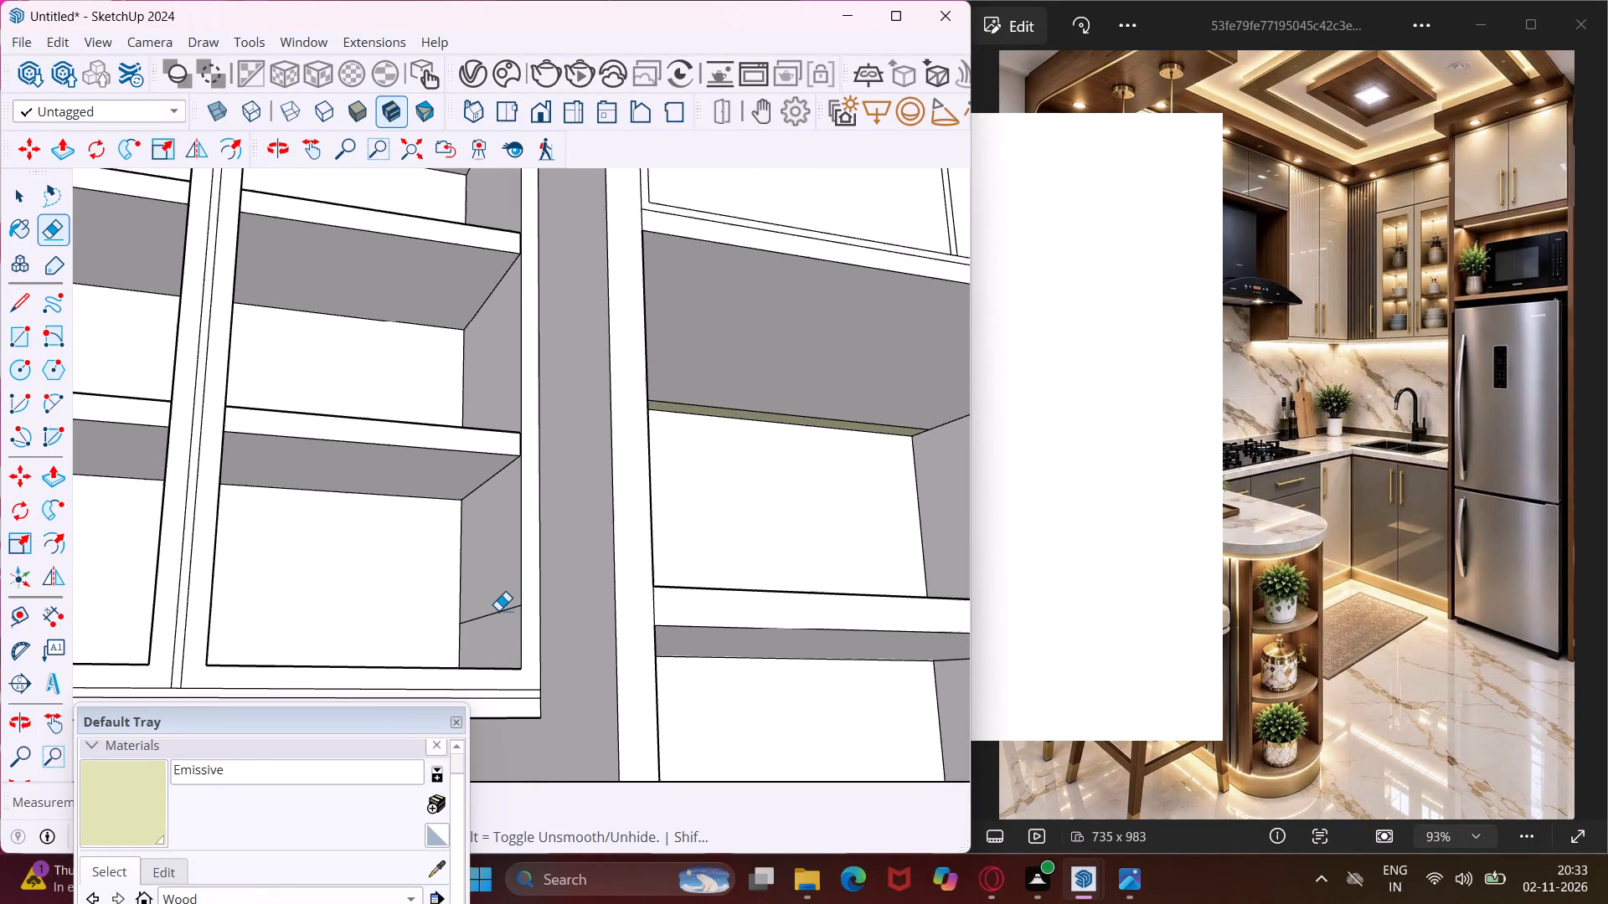
pyautogui.click(499, 608)
pyautogui.click(503, 609)
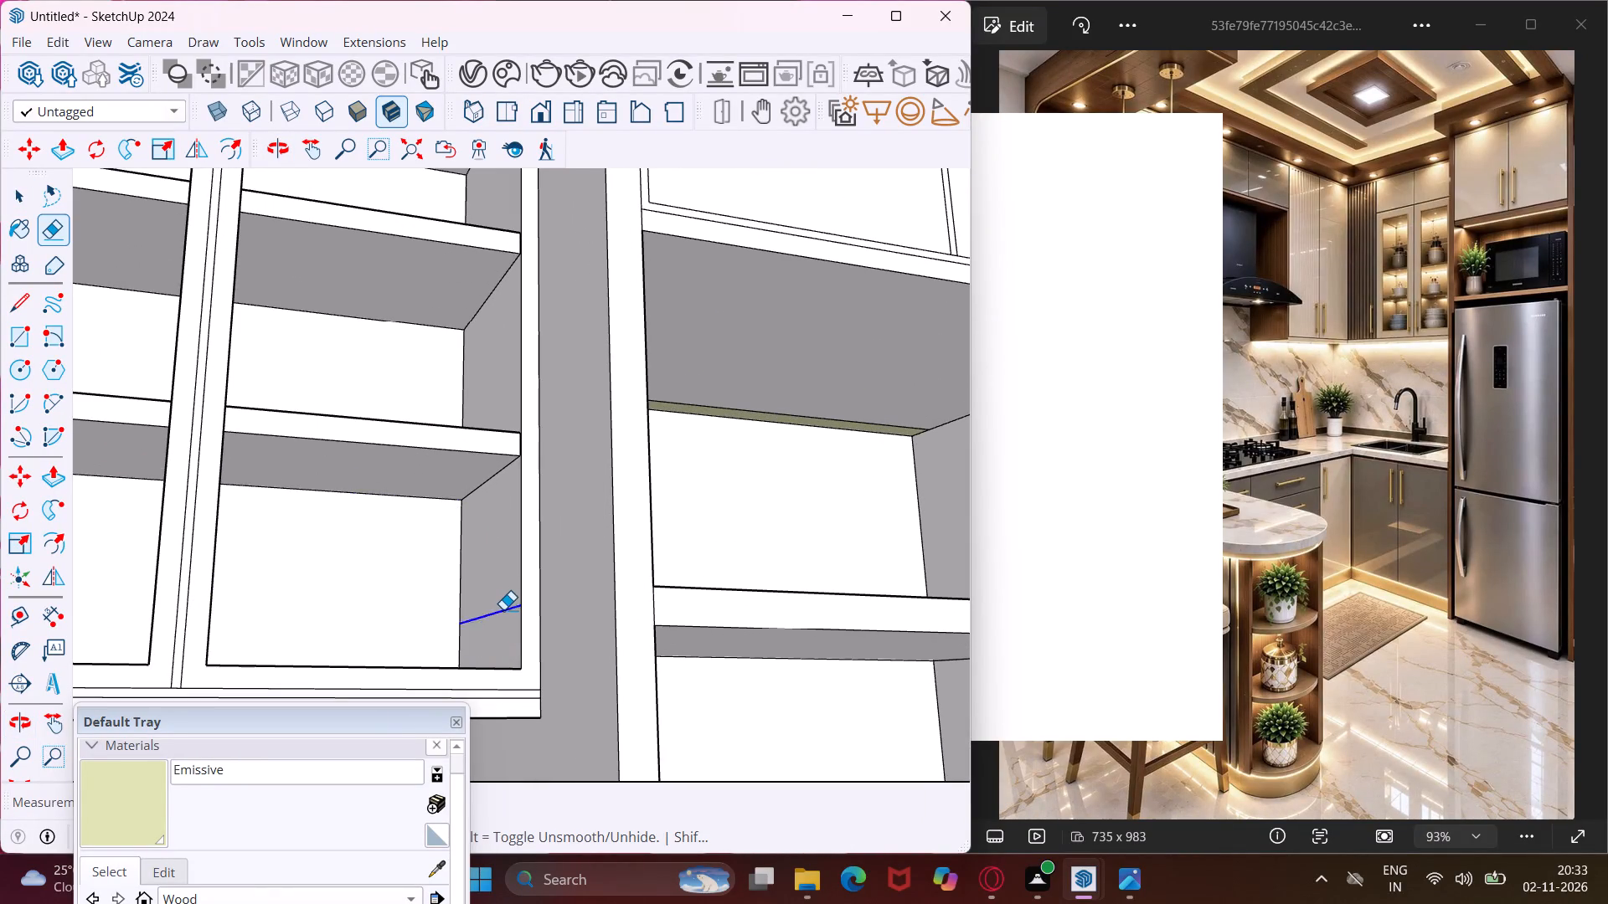
pyautogui.press('Escape')
pyautogui.press('space')
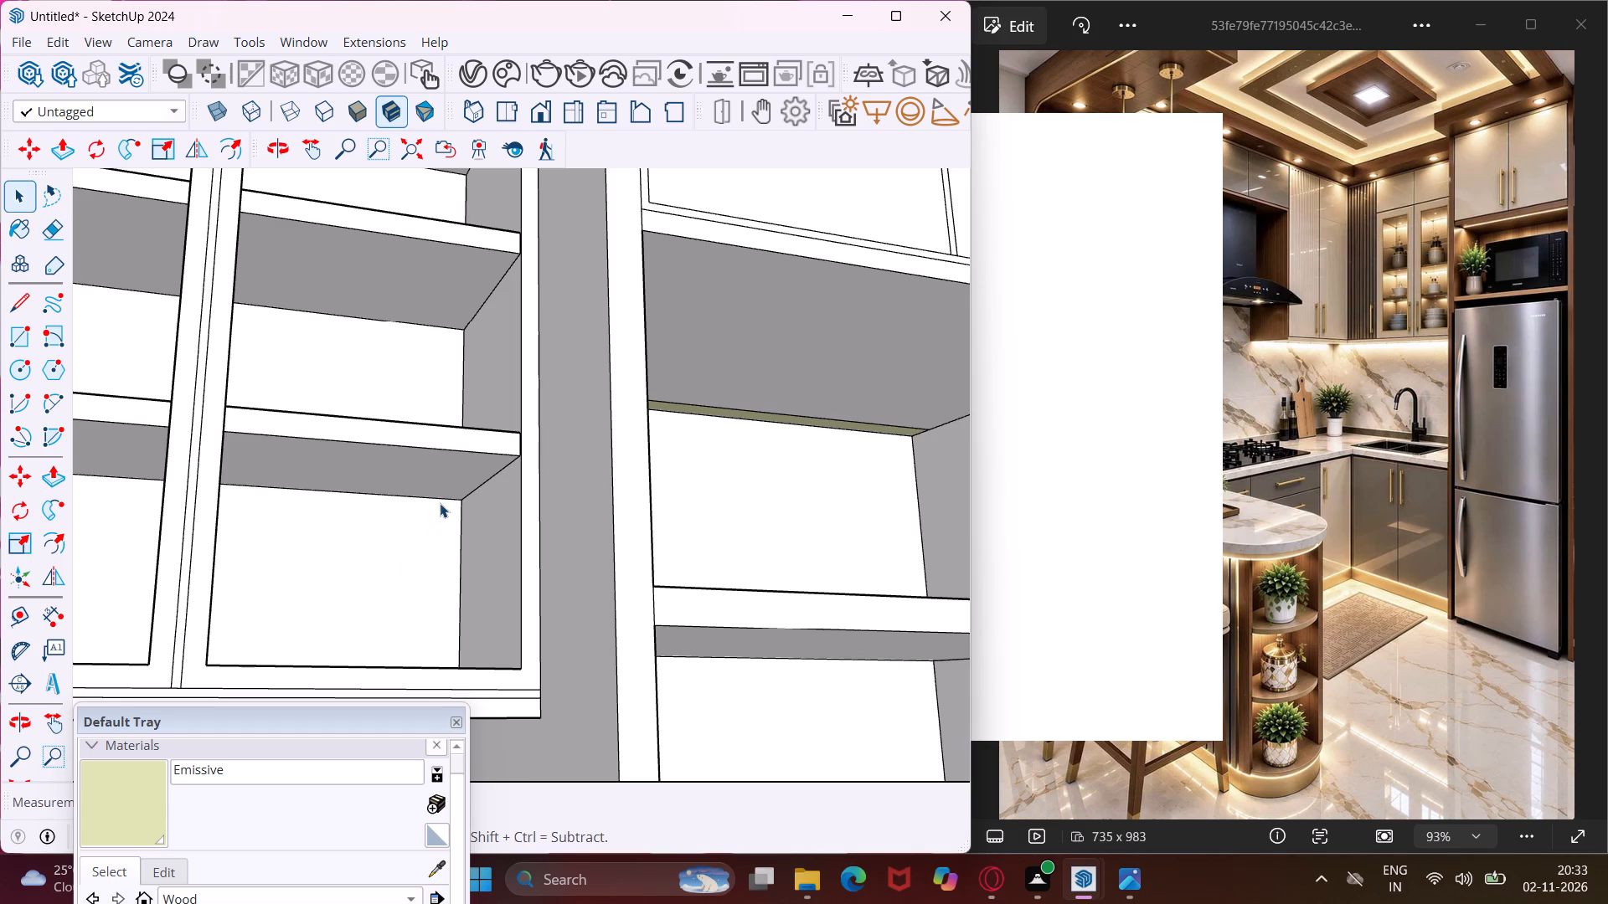
# Copy the rear edge of the right bay's lower shelf underside slightly forward to outline a narrow light strip.
pyautogui.click(440, 503)
pyautogui.click(436, 500)
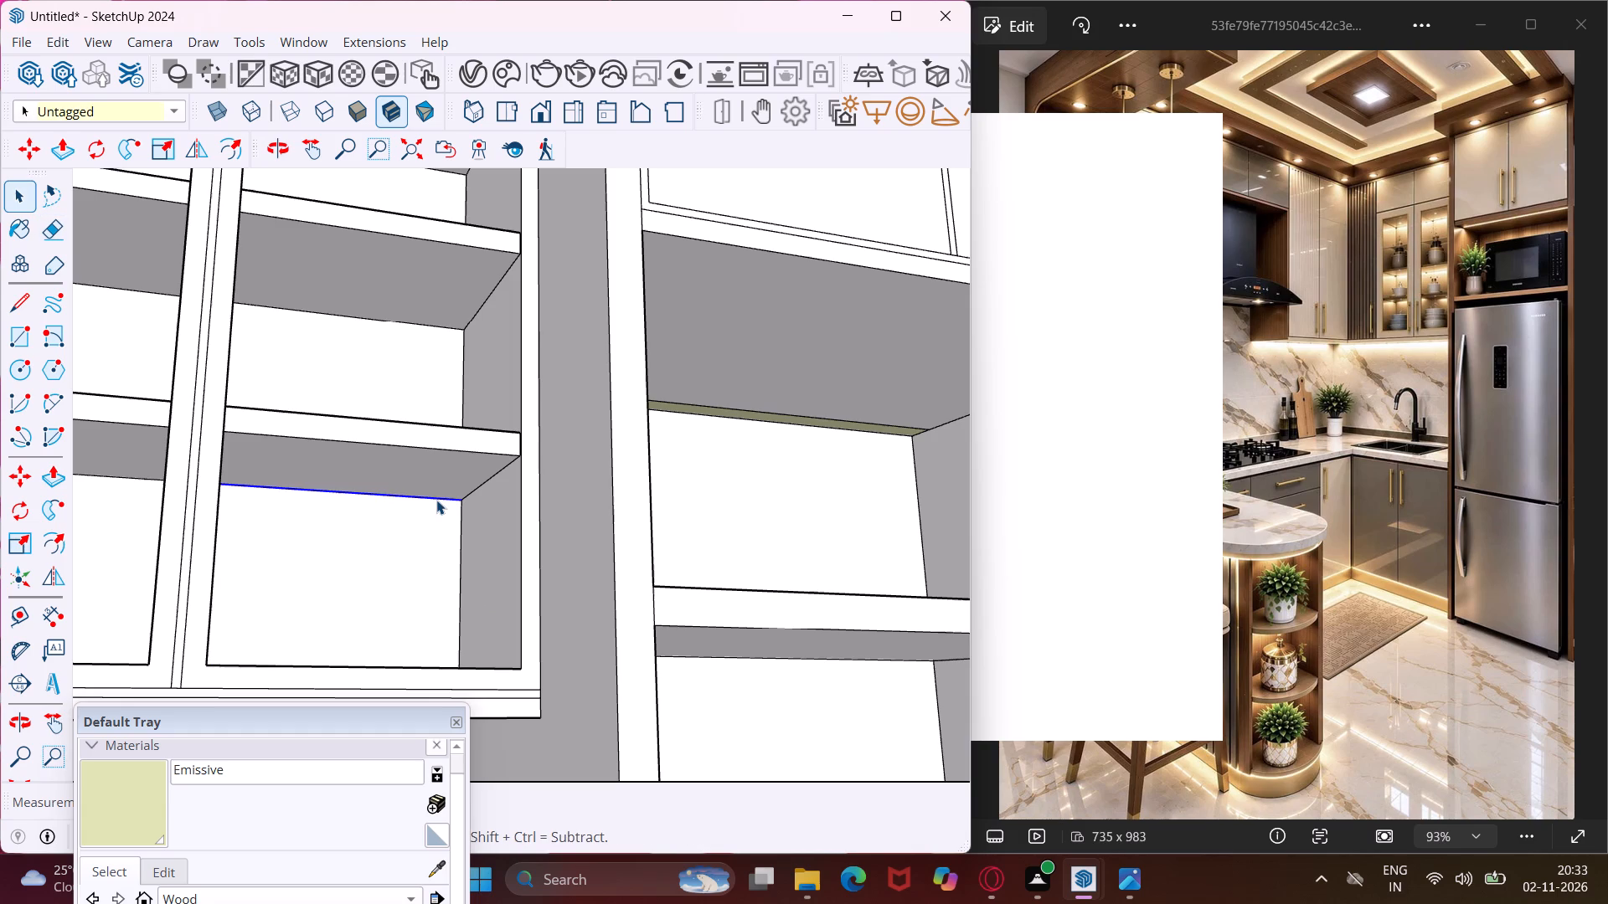
pyautogui.press('m')
pyautogui.scroll(3, 475, 500)
pyautogui.click(456, 503)
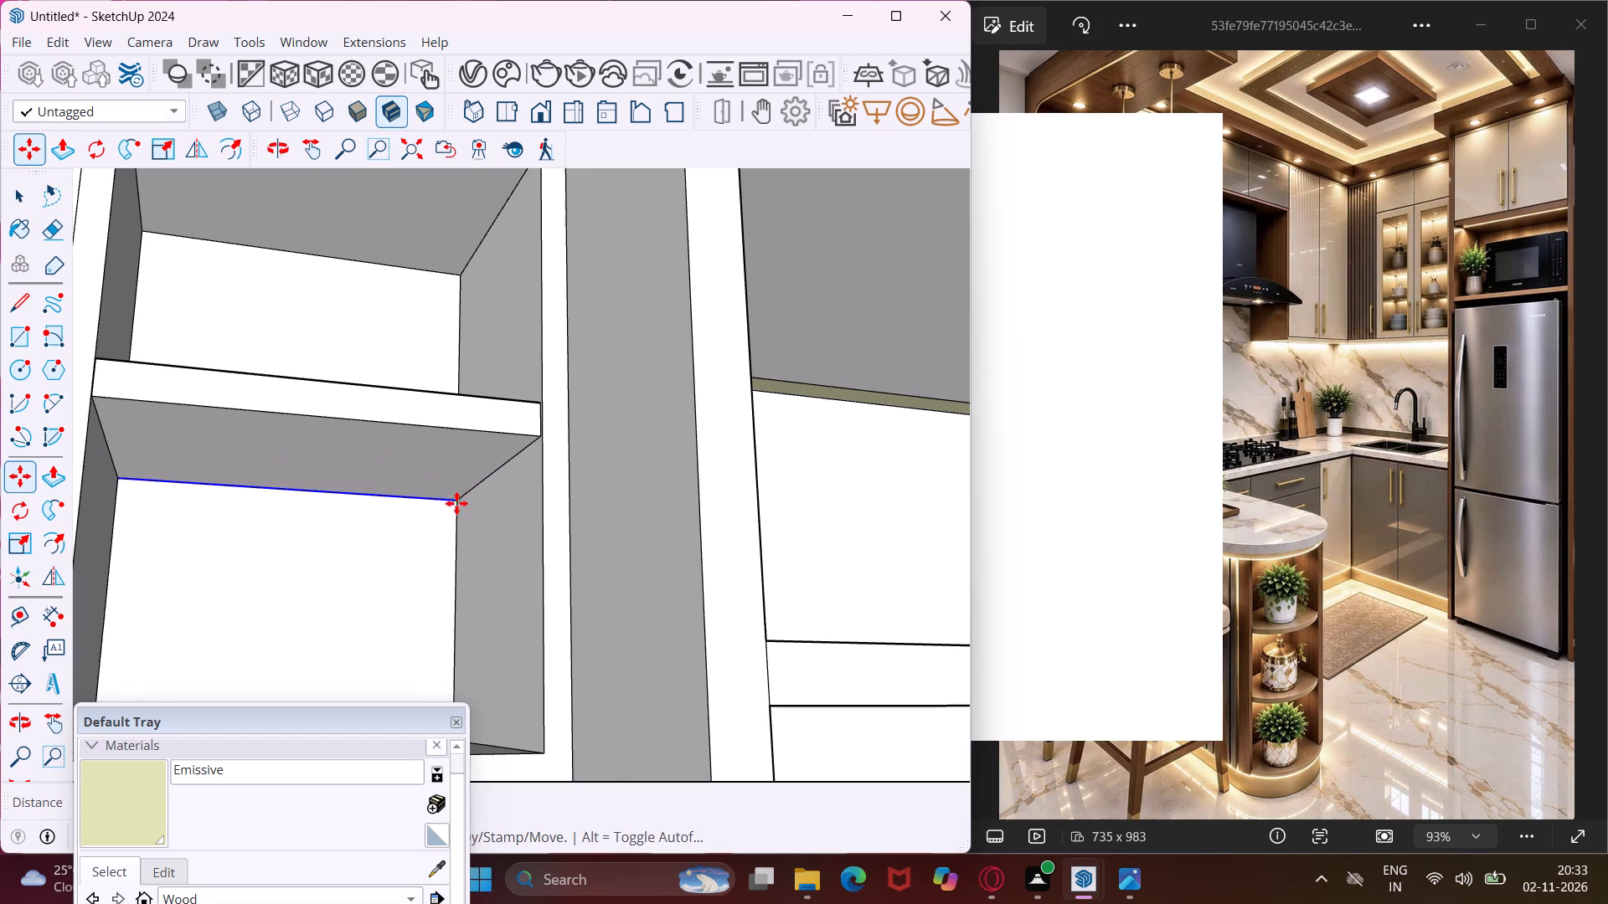
pyautogui.click(467, 489)
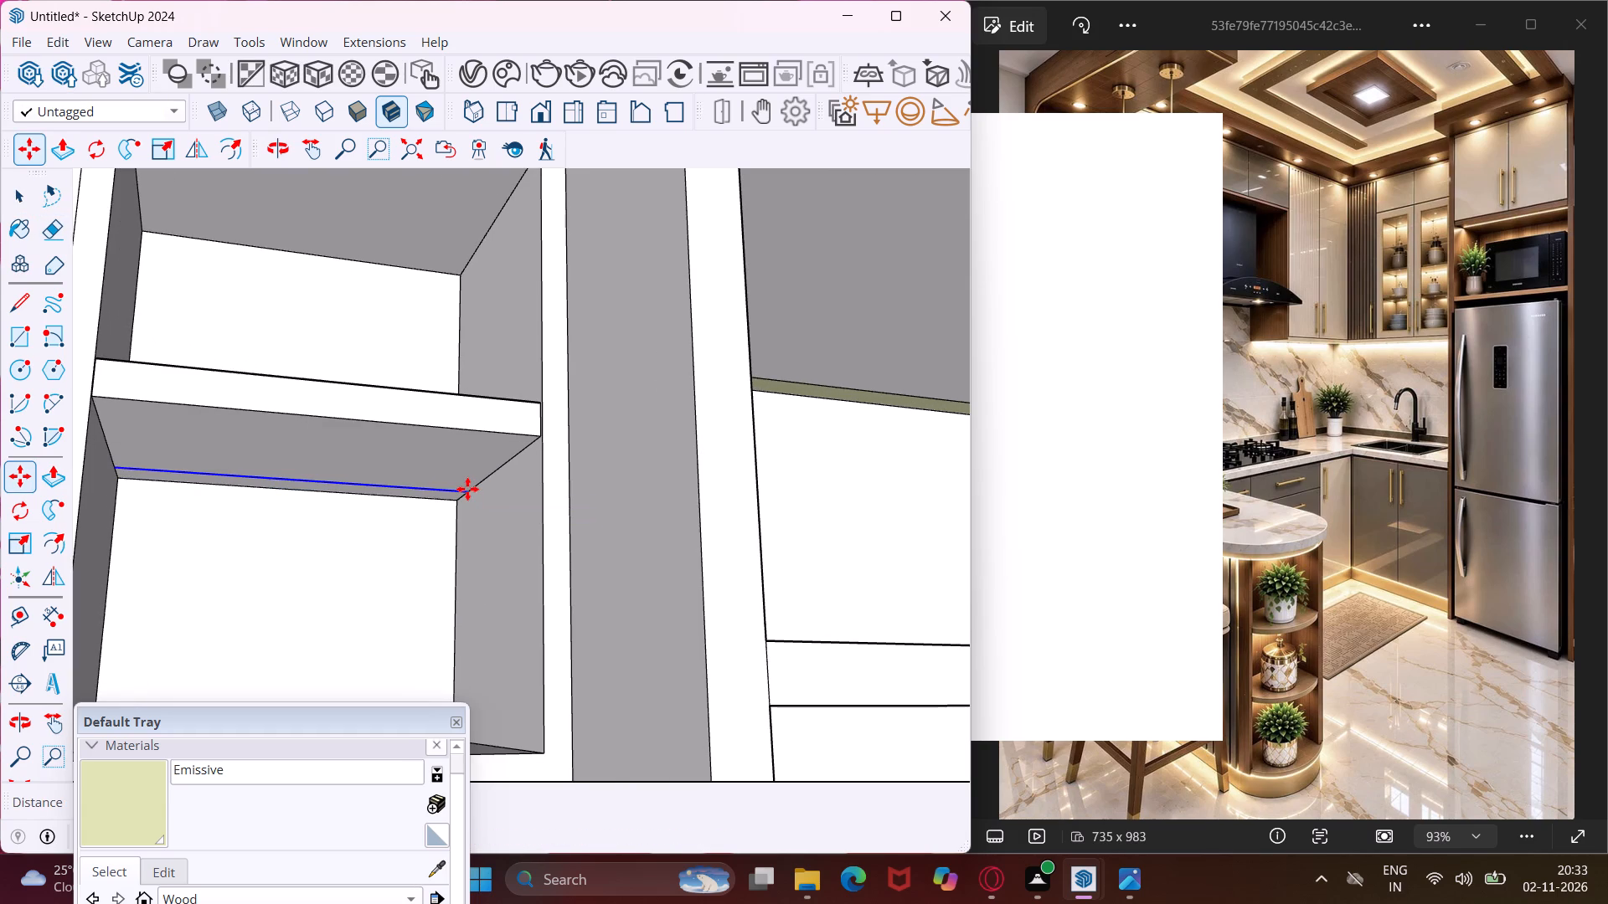
pyautogui.press('Escape')
pyautogui.press('space')
# Copy the rear edge of the right bay's upper shelf underside 2" forward to outline a light strip.
pyautogui.scroll(2, 421, 265)
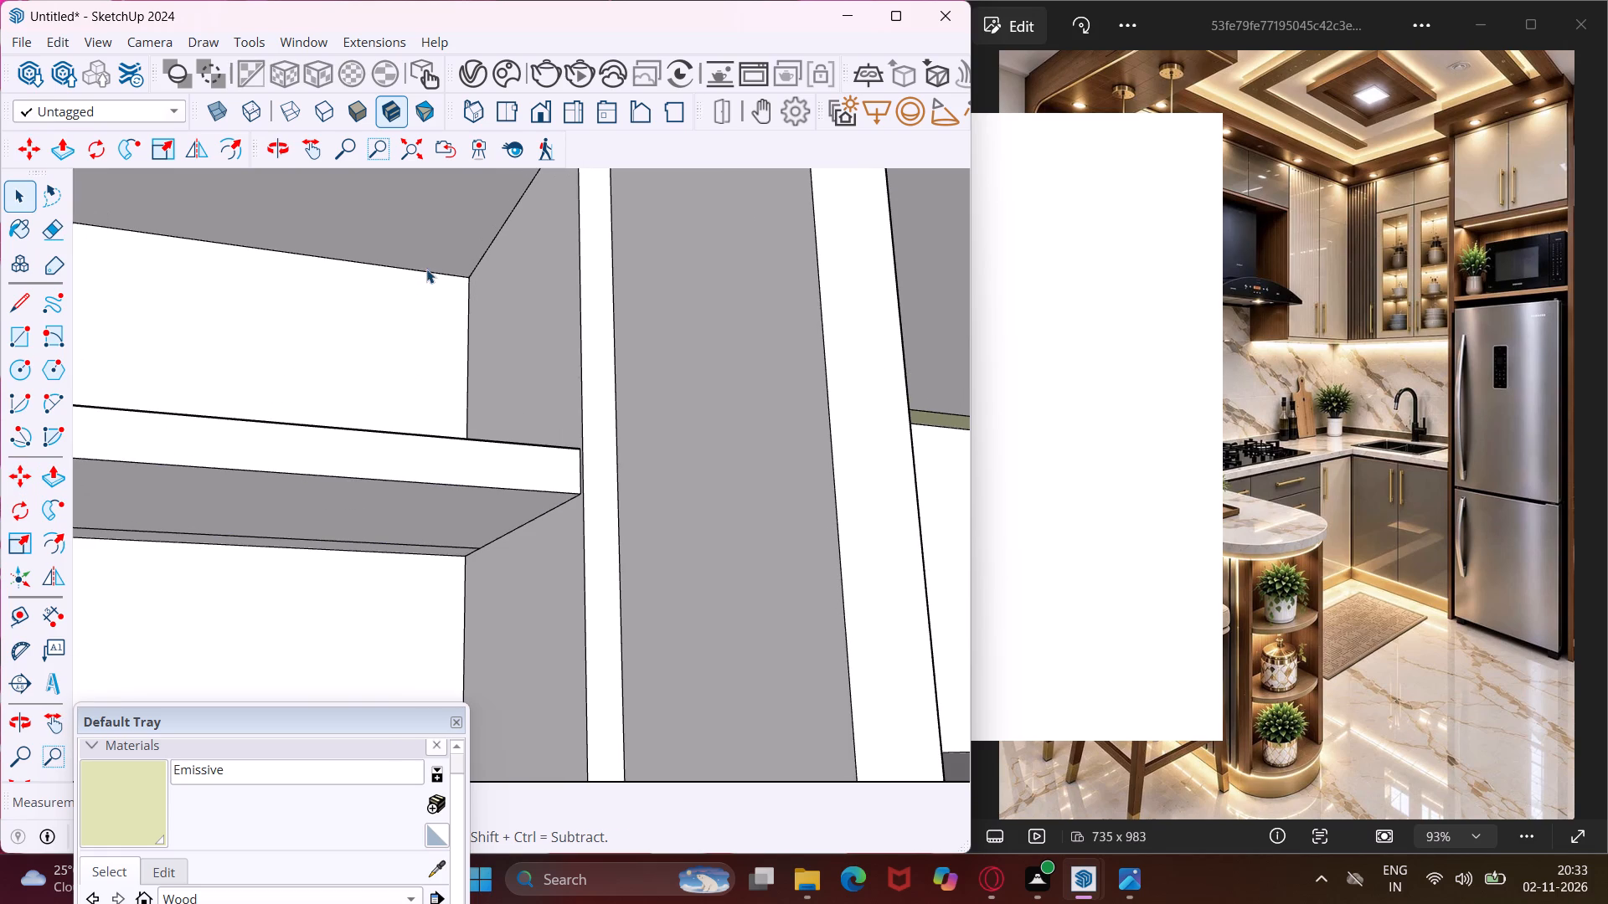
pyautogui.click(426, 275)
pyautogui.press('m')
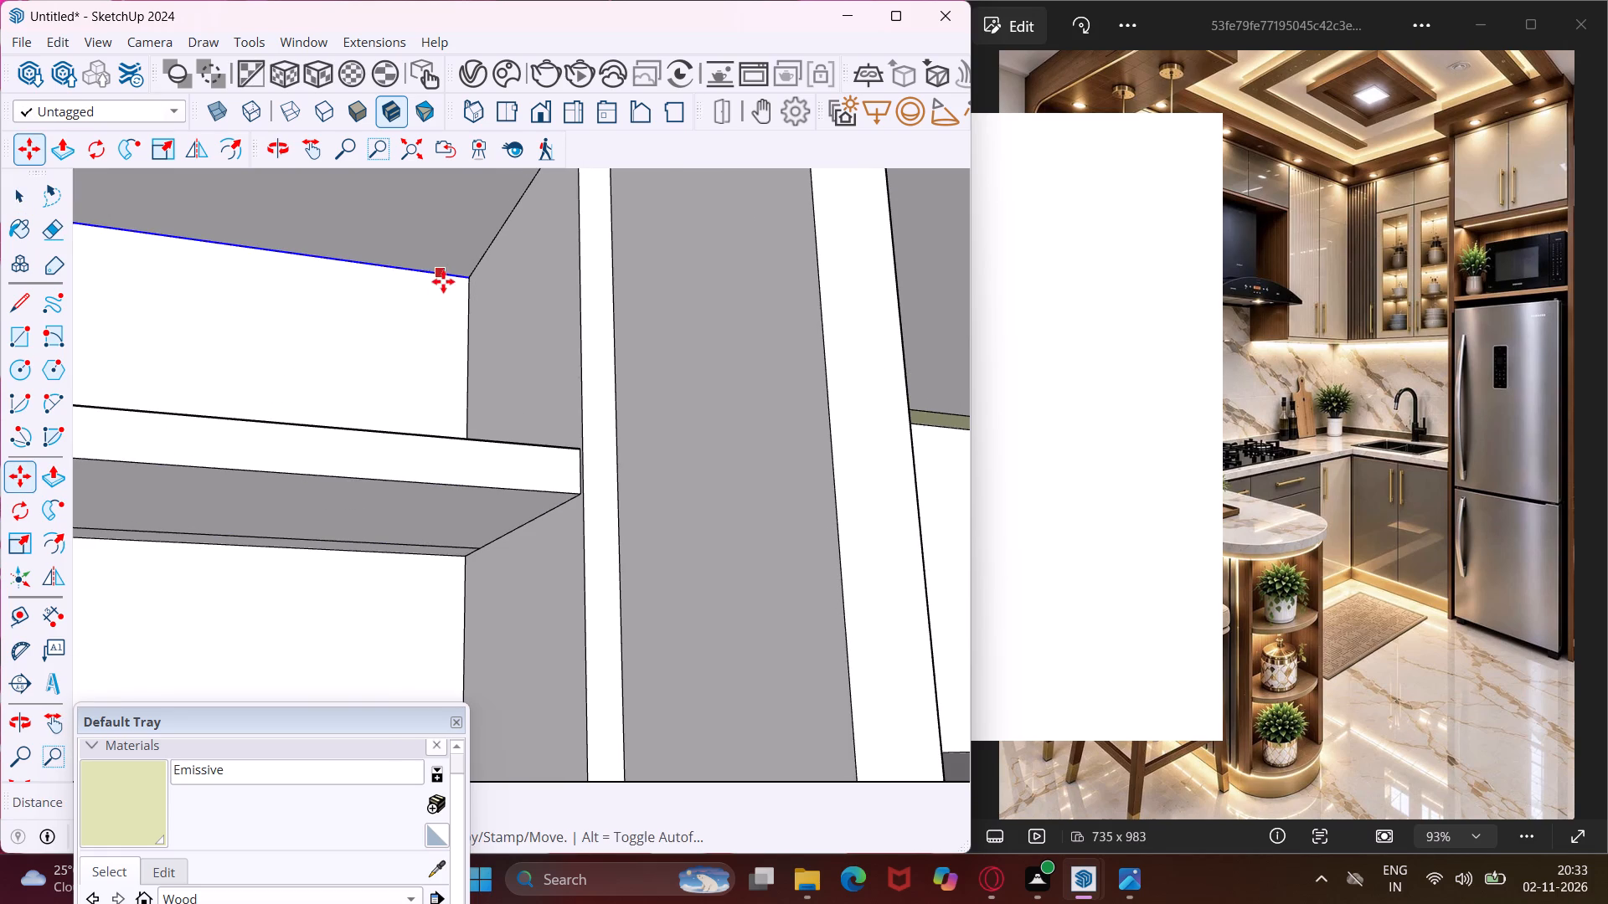
pyautogui.scroll(2, 443, 282)
pyautogui.click(473, 276)
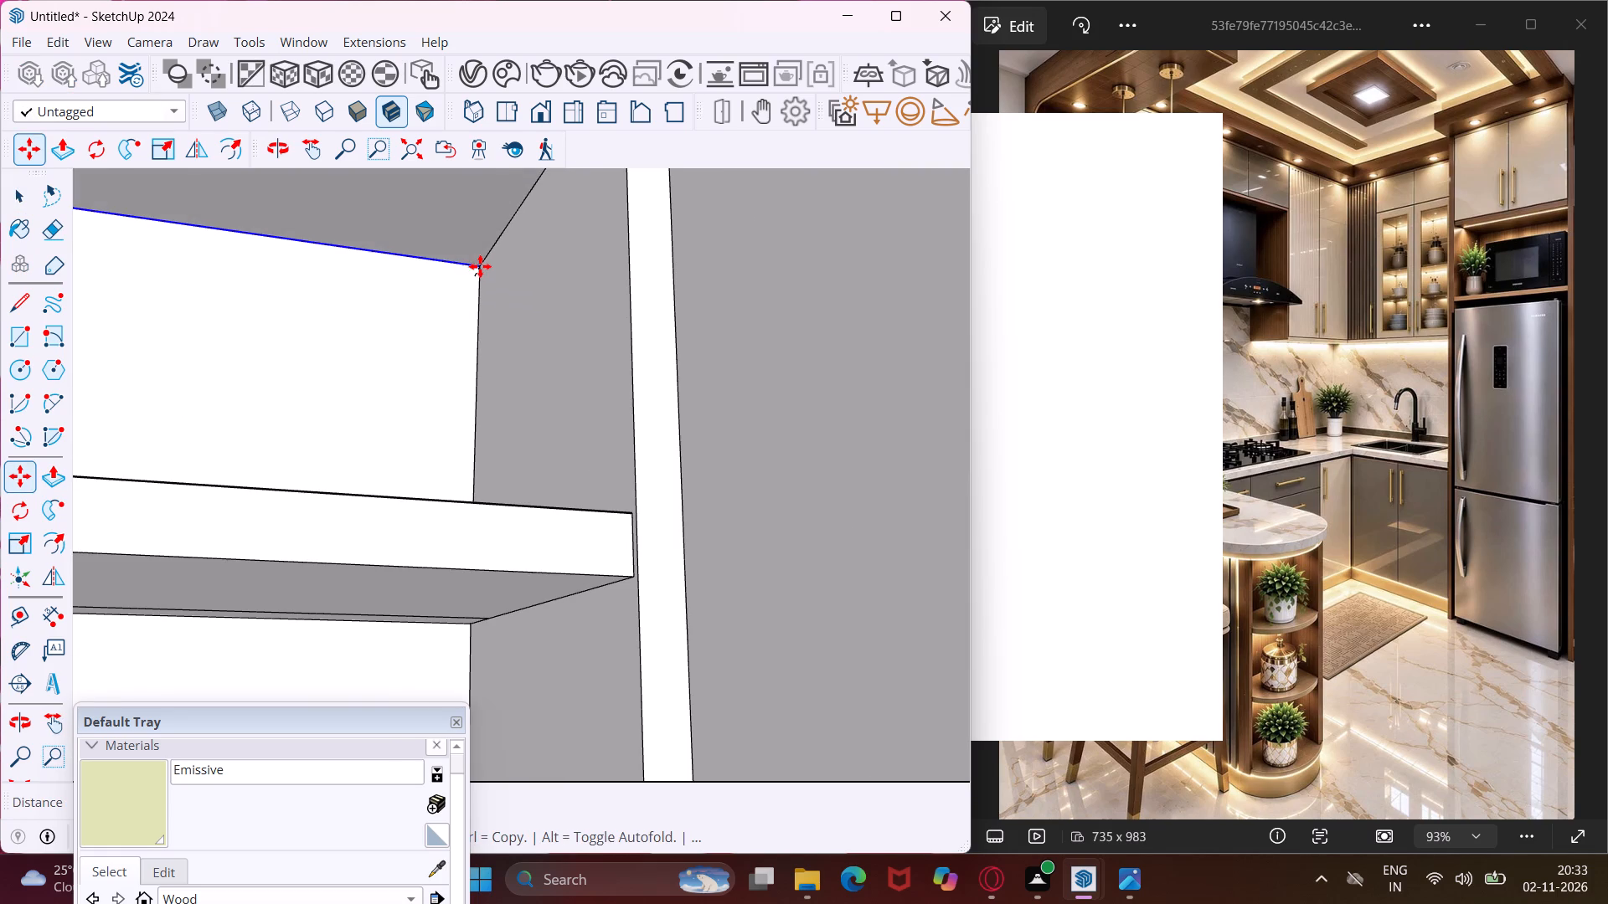
pyautogui.write('2"')
pyautogui.press('Return')
pyautogui.scroll(-2, 481, 265)
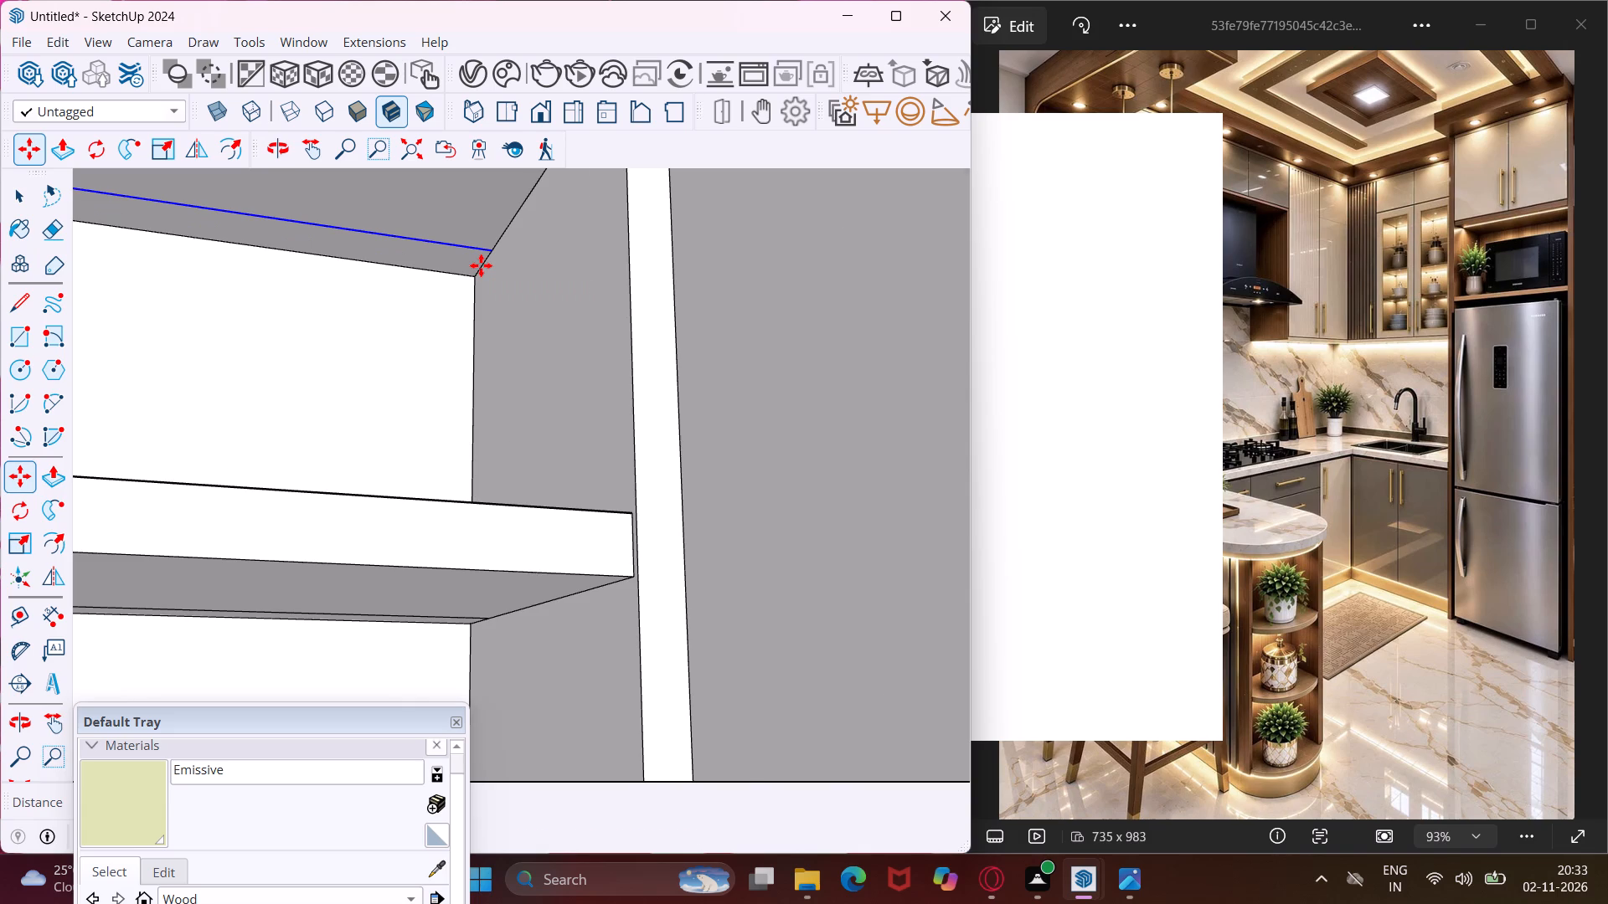
pyautogui.scroll(-9, 481, 265)
pyautogui.moveTo(472, 257); pyautogui.dragTo(441, 336, button='middle')
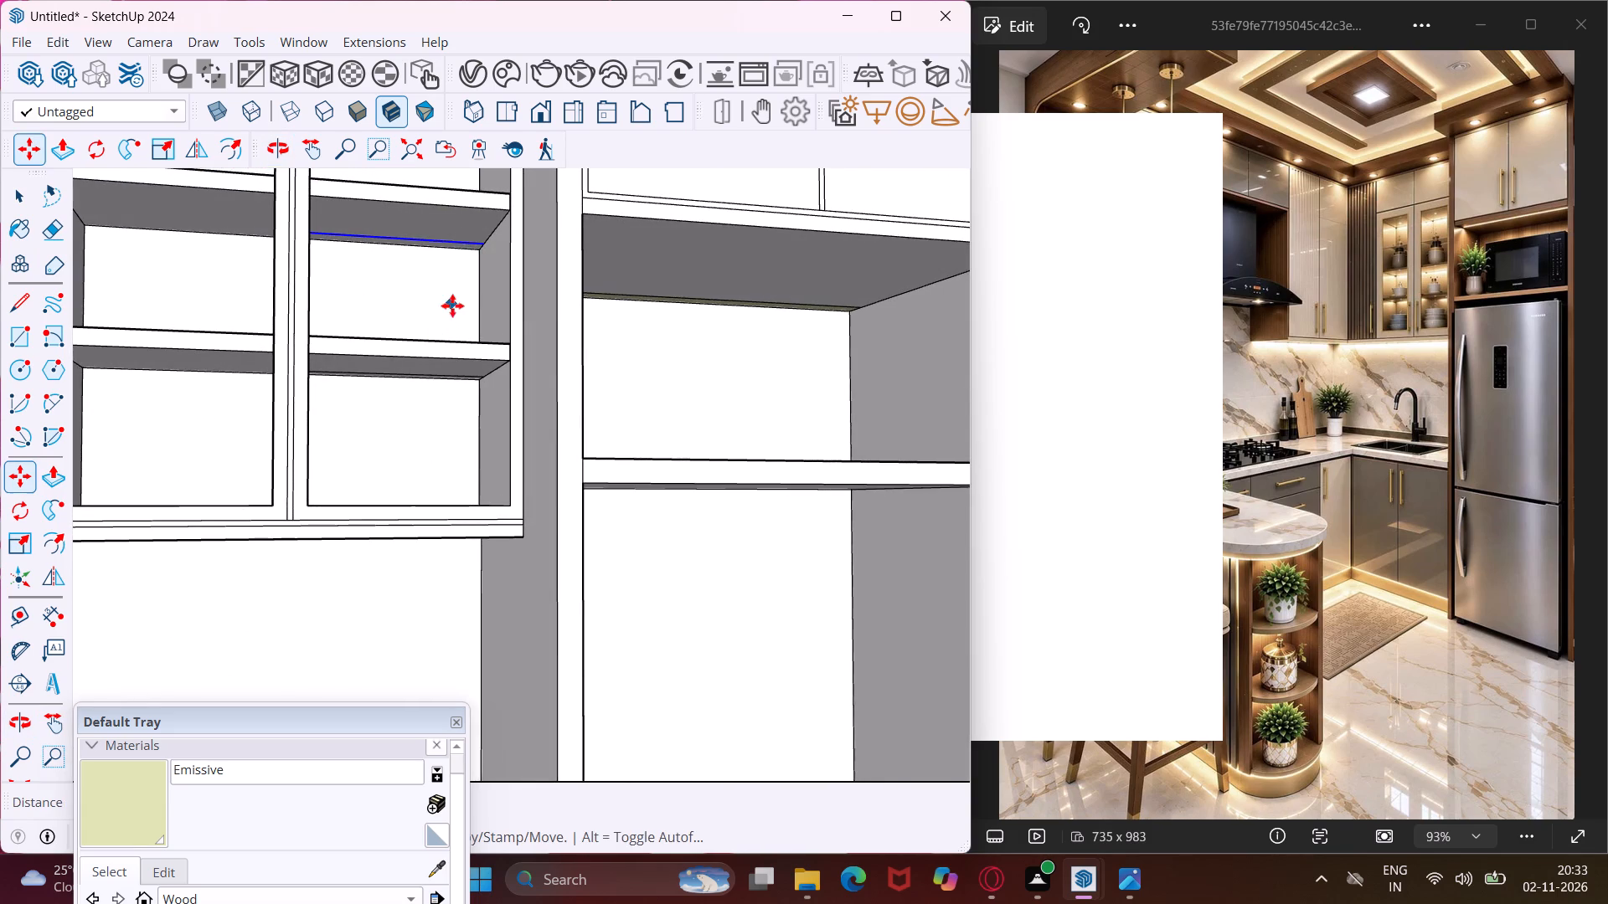
pyautogui.scroll(-4, 452, 295)
pyautogui.scroll(3, 257, 244)
pyautogui.scroll(-5, 240, 239)
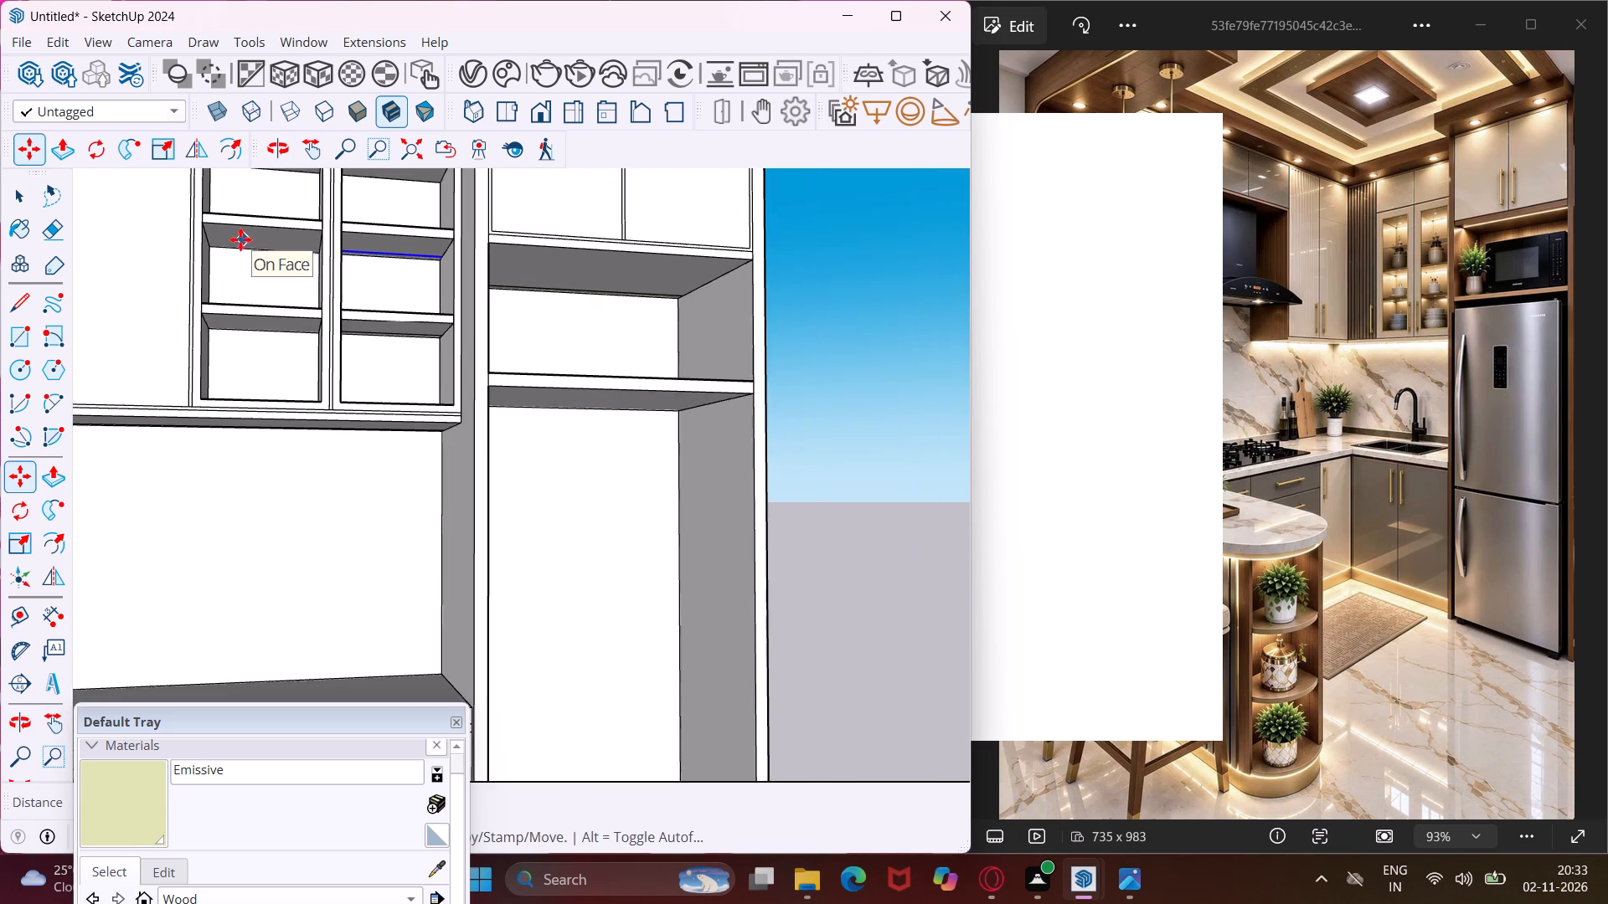
pyautogui.moveTo(240, 239); pyautogui.dragTo(315, 235, button='middle')
pyautogui.scroll(1, 240, 239)
pyautogui.press('Escape')
pyautogui.press('space')
# Copy the rear edge of the left bay's lower shelf underside 2" forward to outline a light strip.
pyautogui.scroll(3, 255, 321)
pyautogui.click(257, 336)
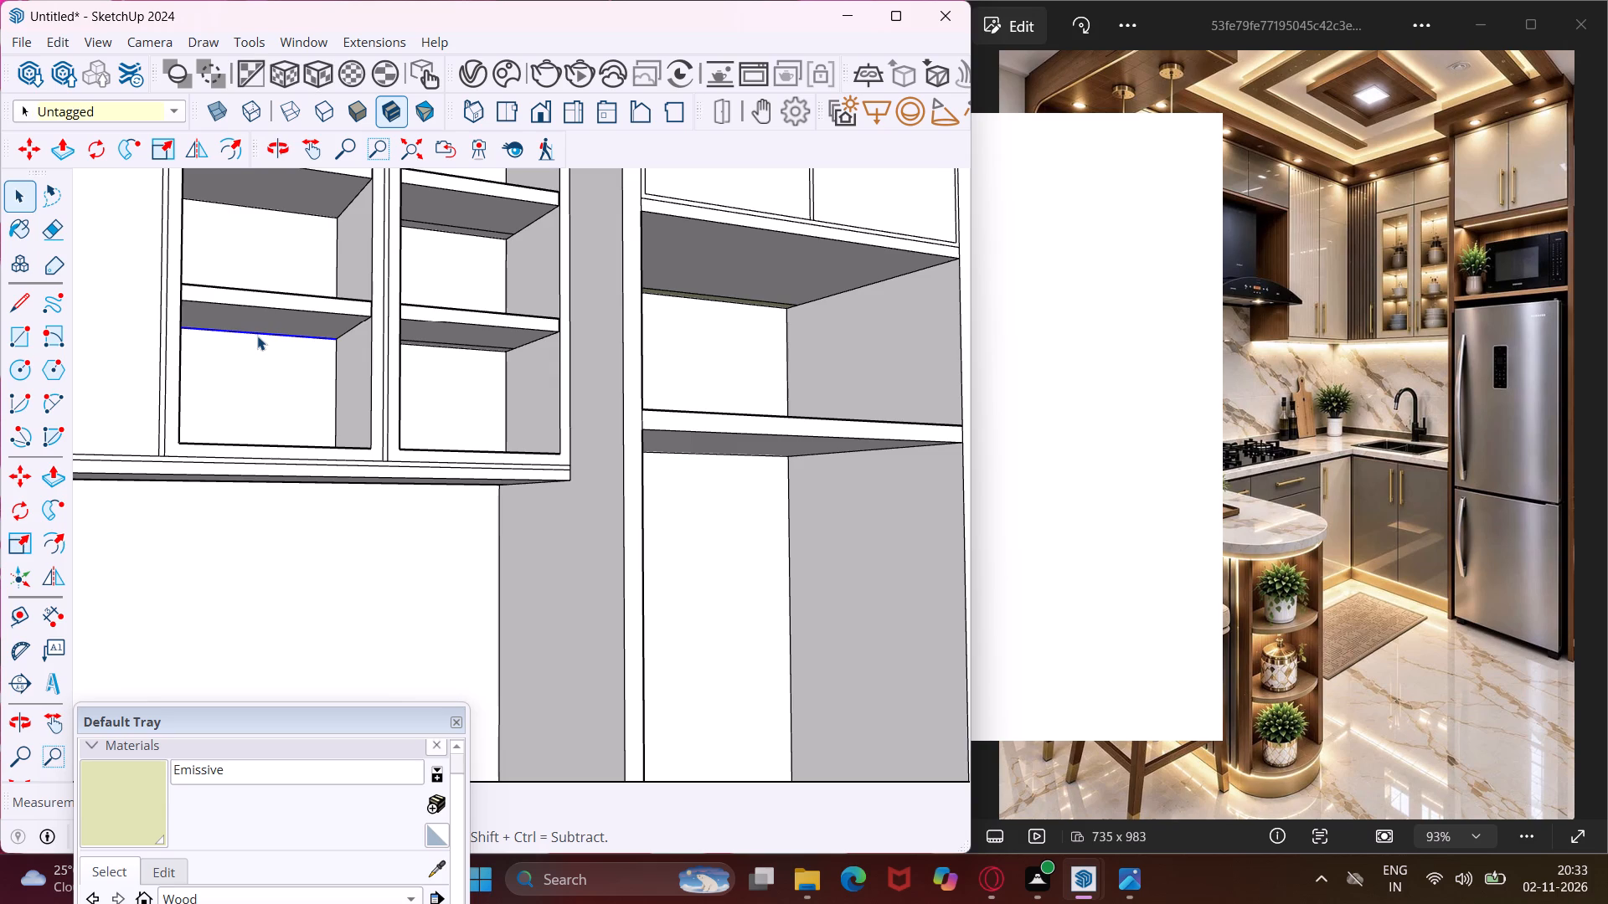
pyautogui.press('m')
pyautogui.scroll(3, 281, 334)
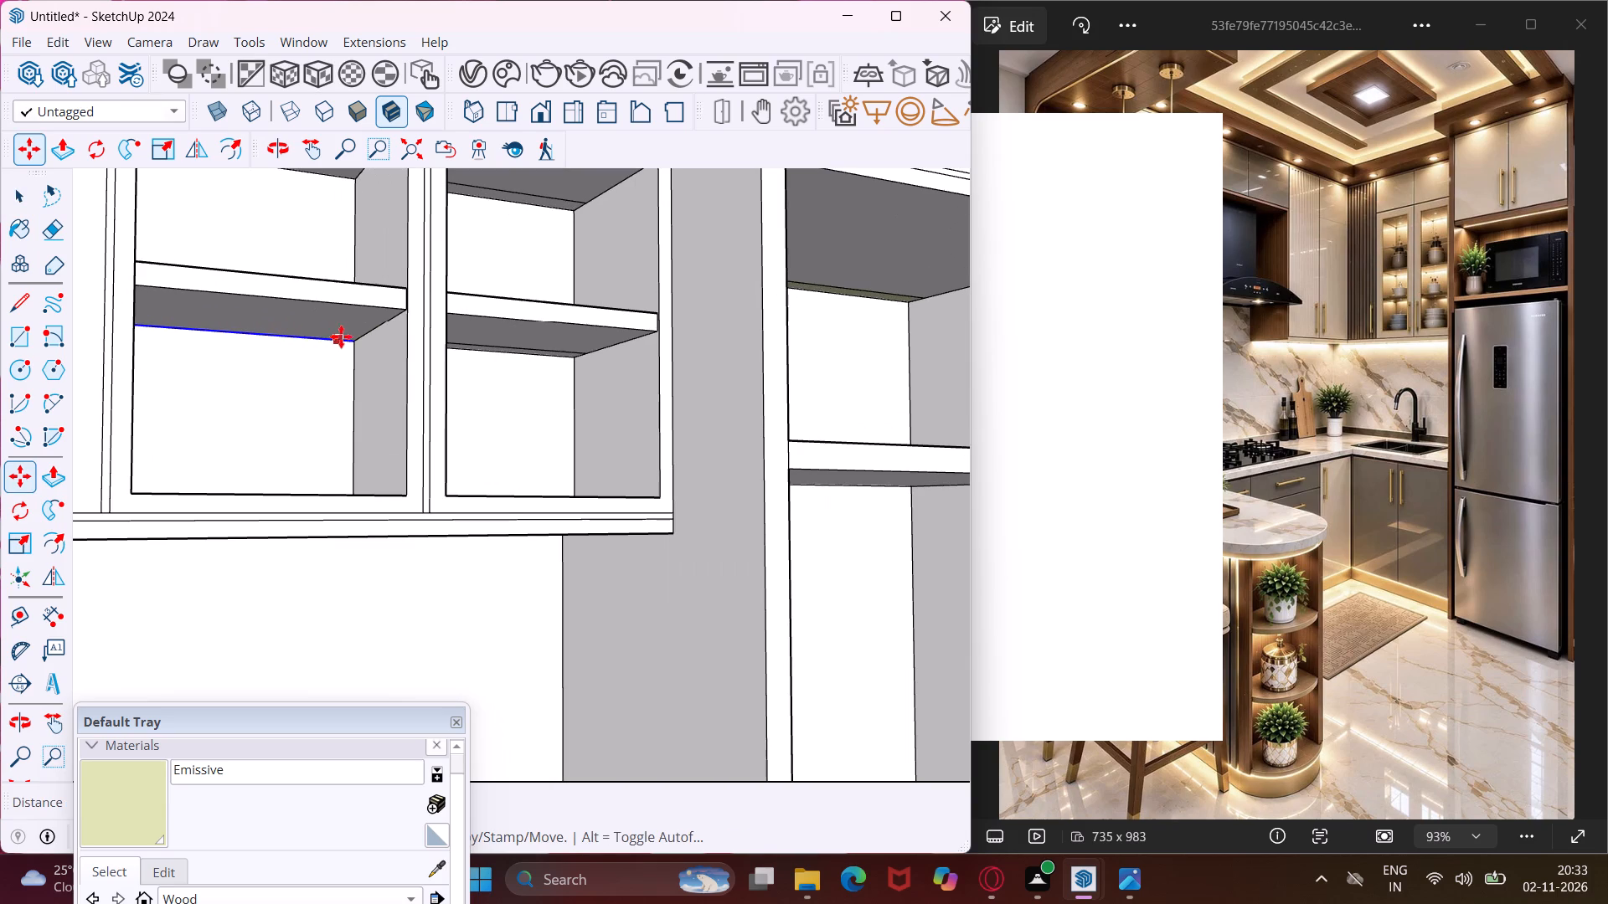
pyautogui.click(351, 339)
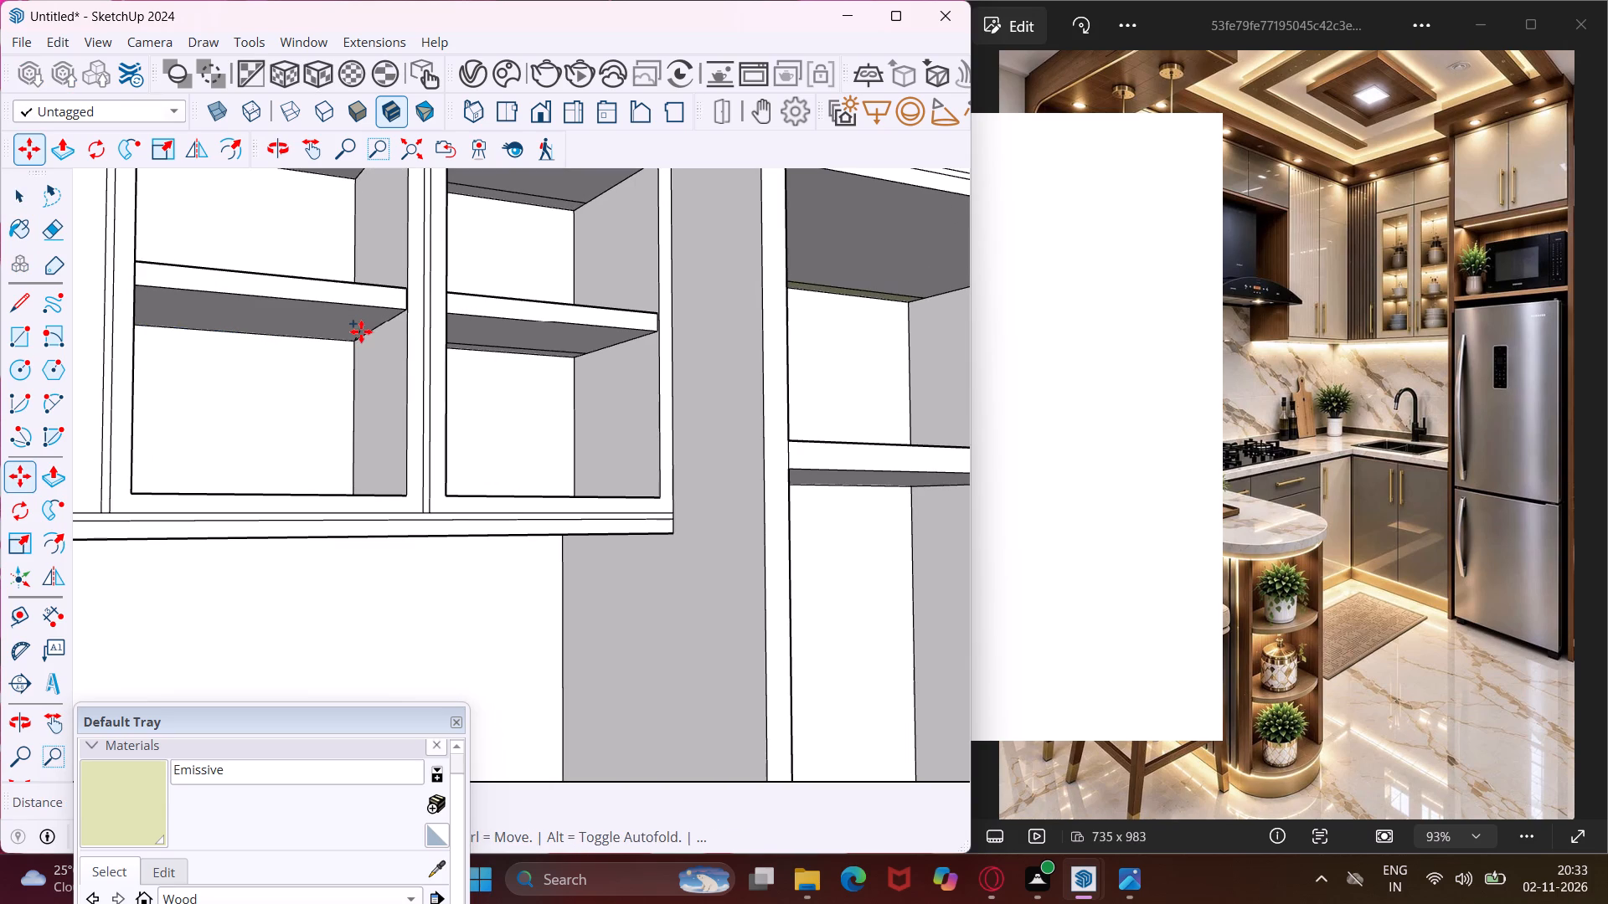
pyautogui.write('2"')
pyautogui.press('Return')
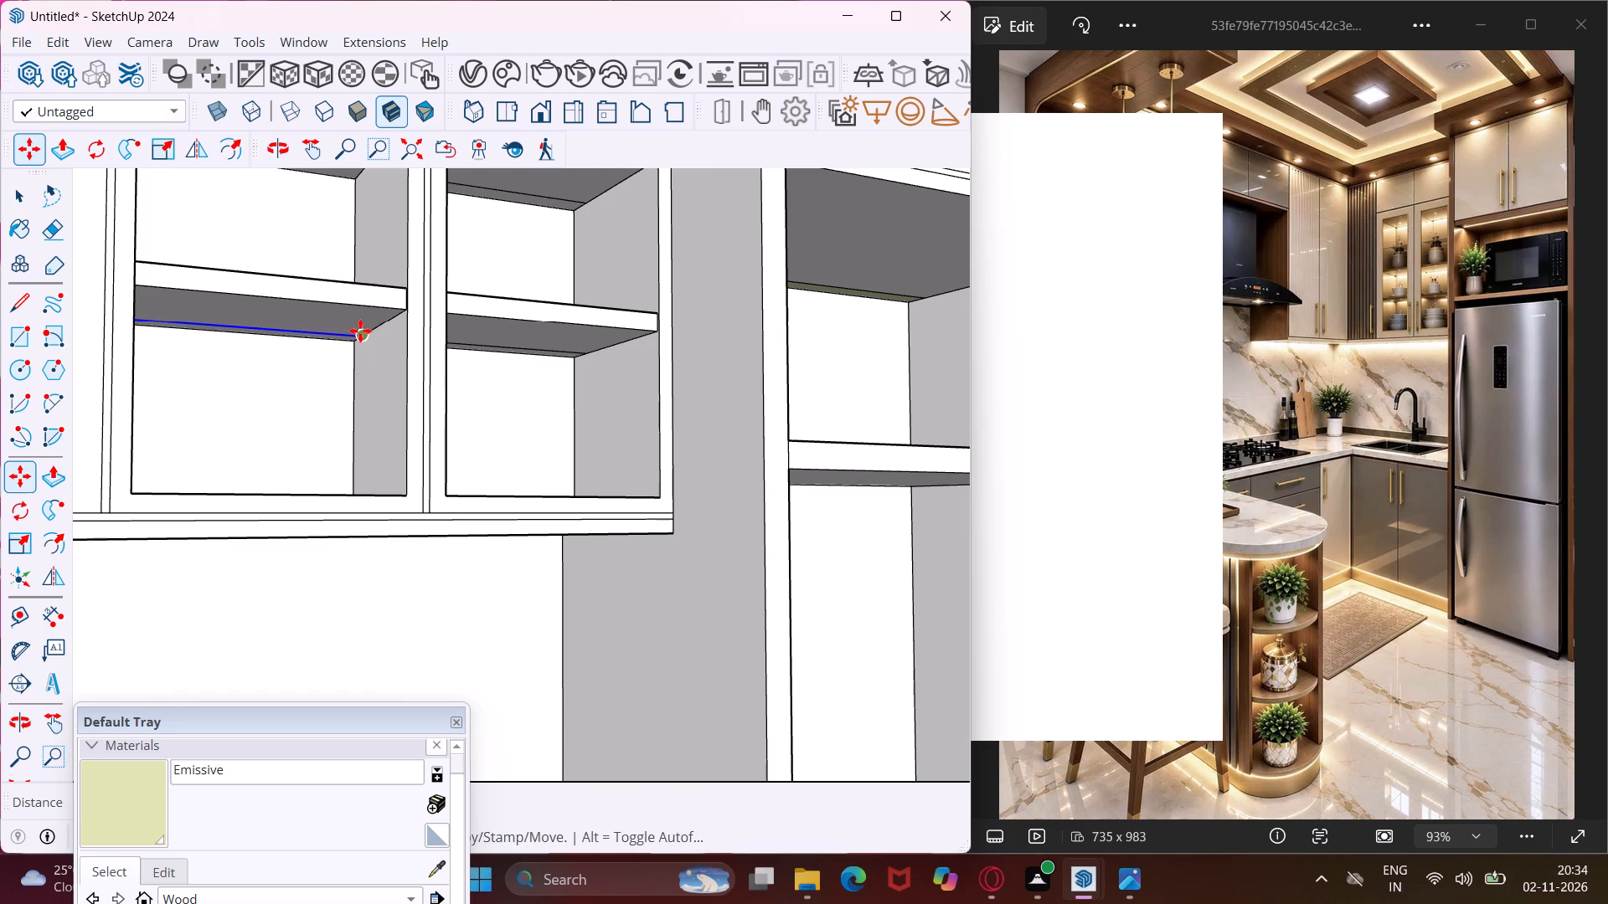
pyautogui.press('Escape')
pyautogui.press('space')
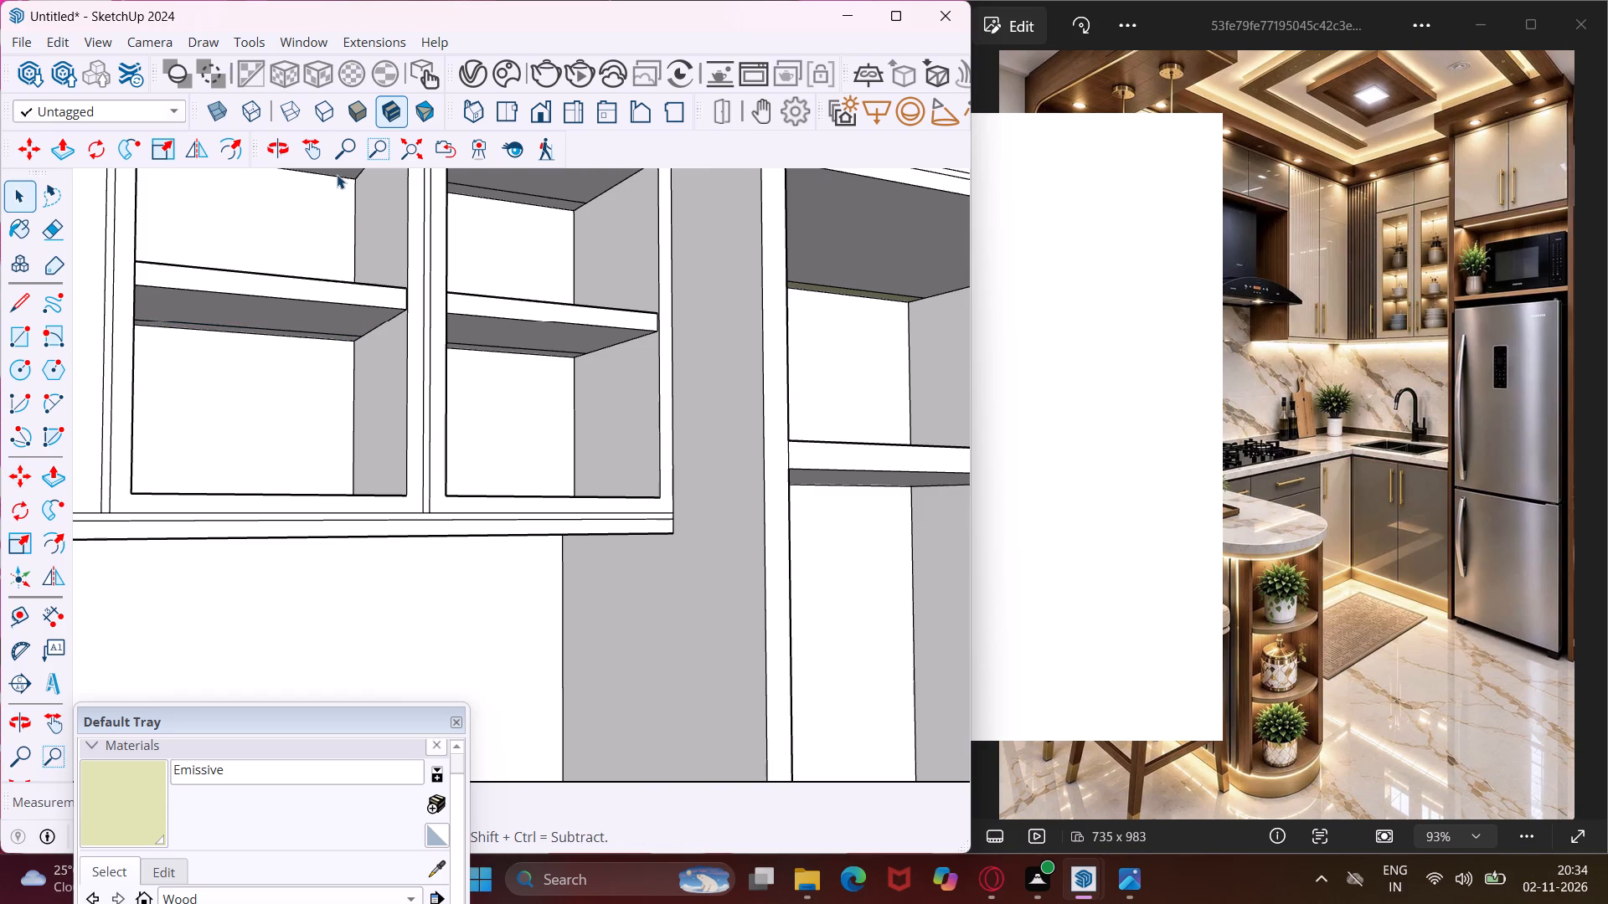
# Copy the rear edge of the left bay's upper shelf underside 2" forward to outline a light strip.
pyautogui.click(338, 177)
pyautogui.press('m')
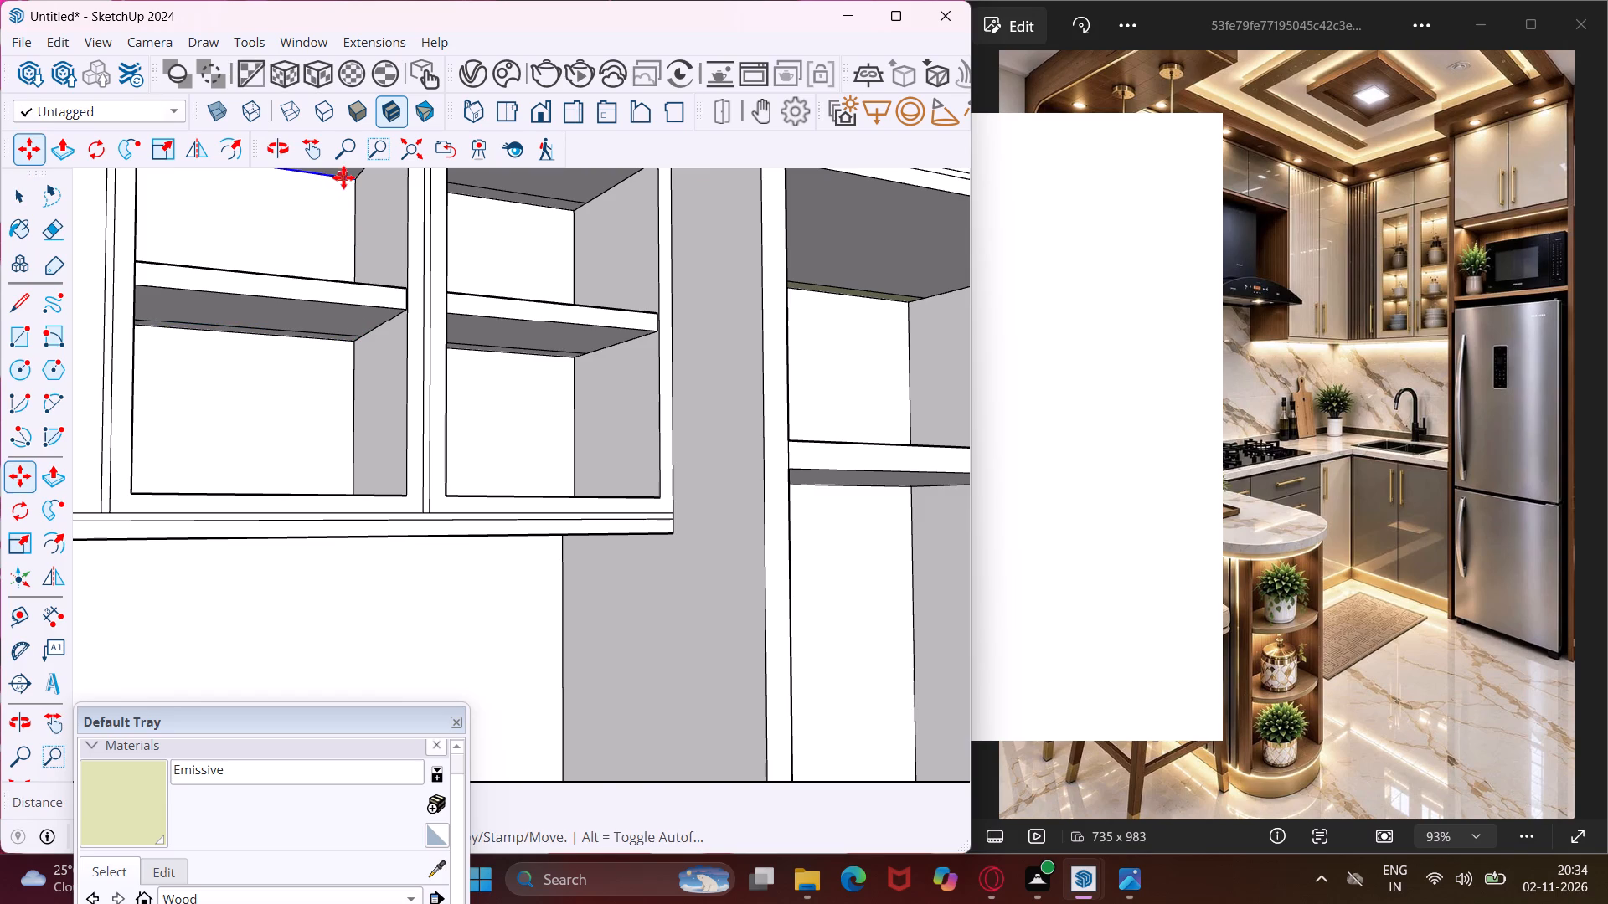
pyautogui.scroll(2, 347, 178)
pyautogui.click(354, 181)
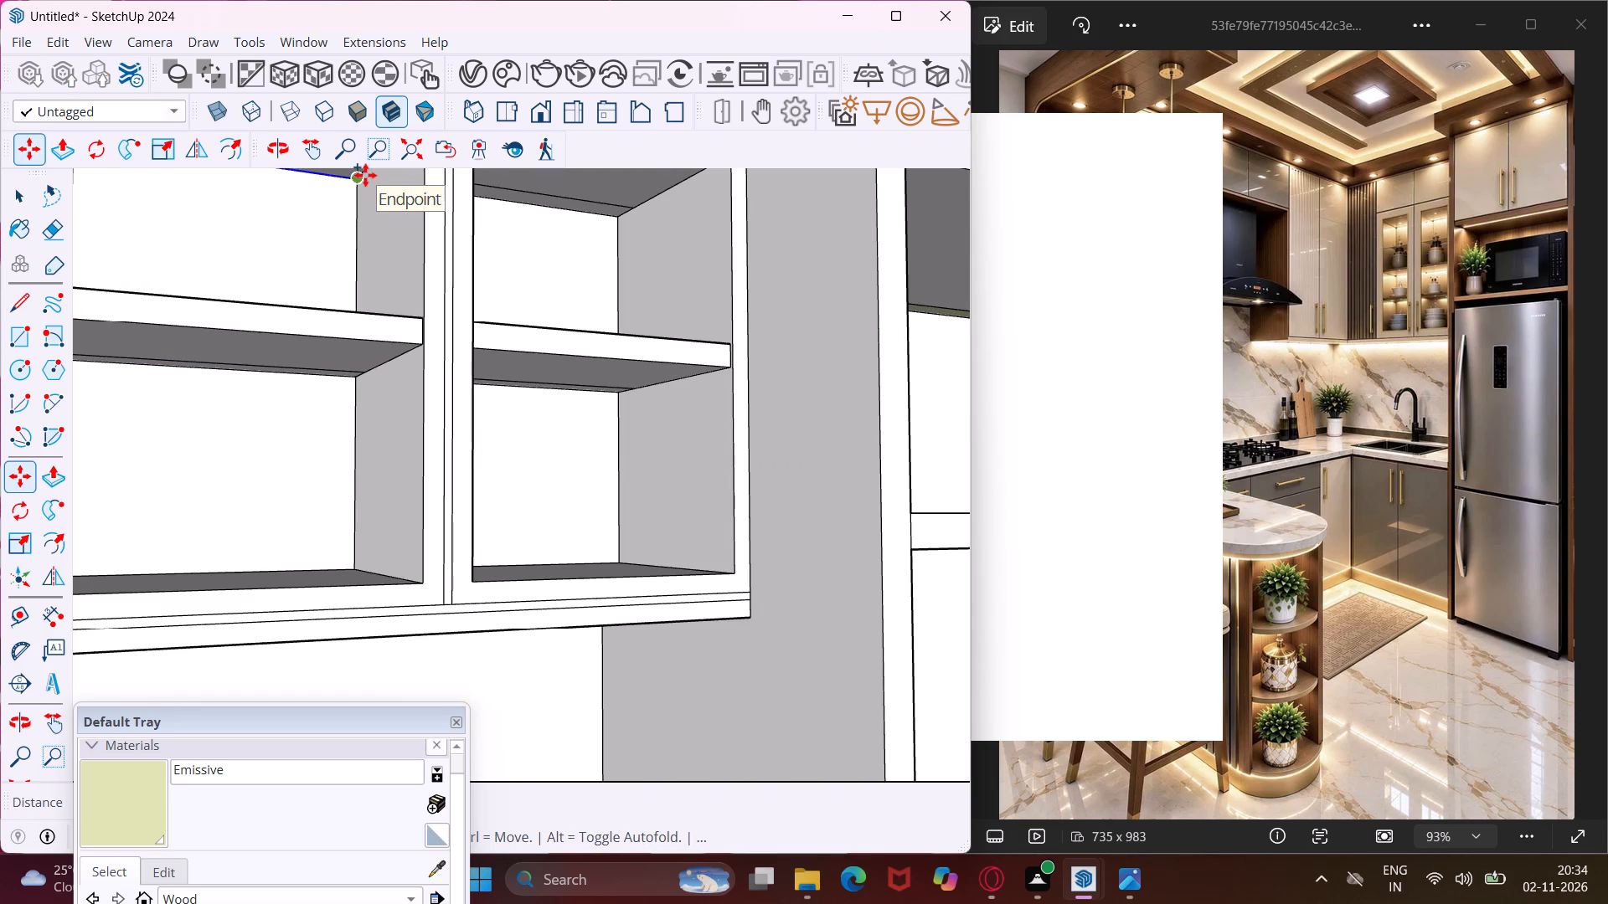
pyautogui.scroll(-4, 365, 175)
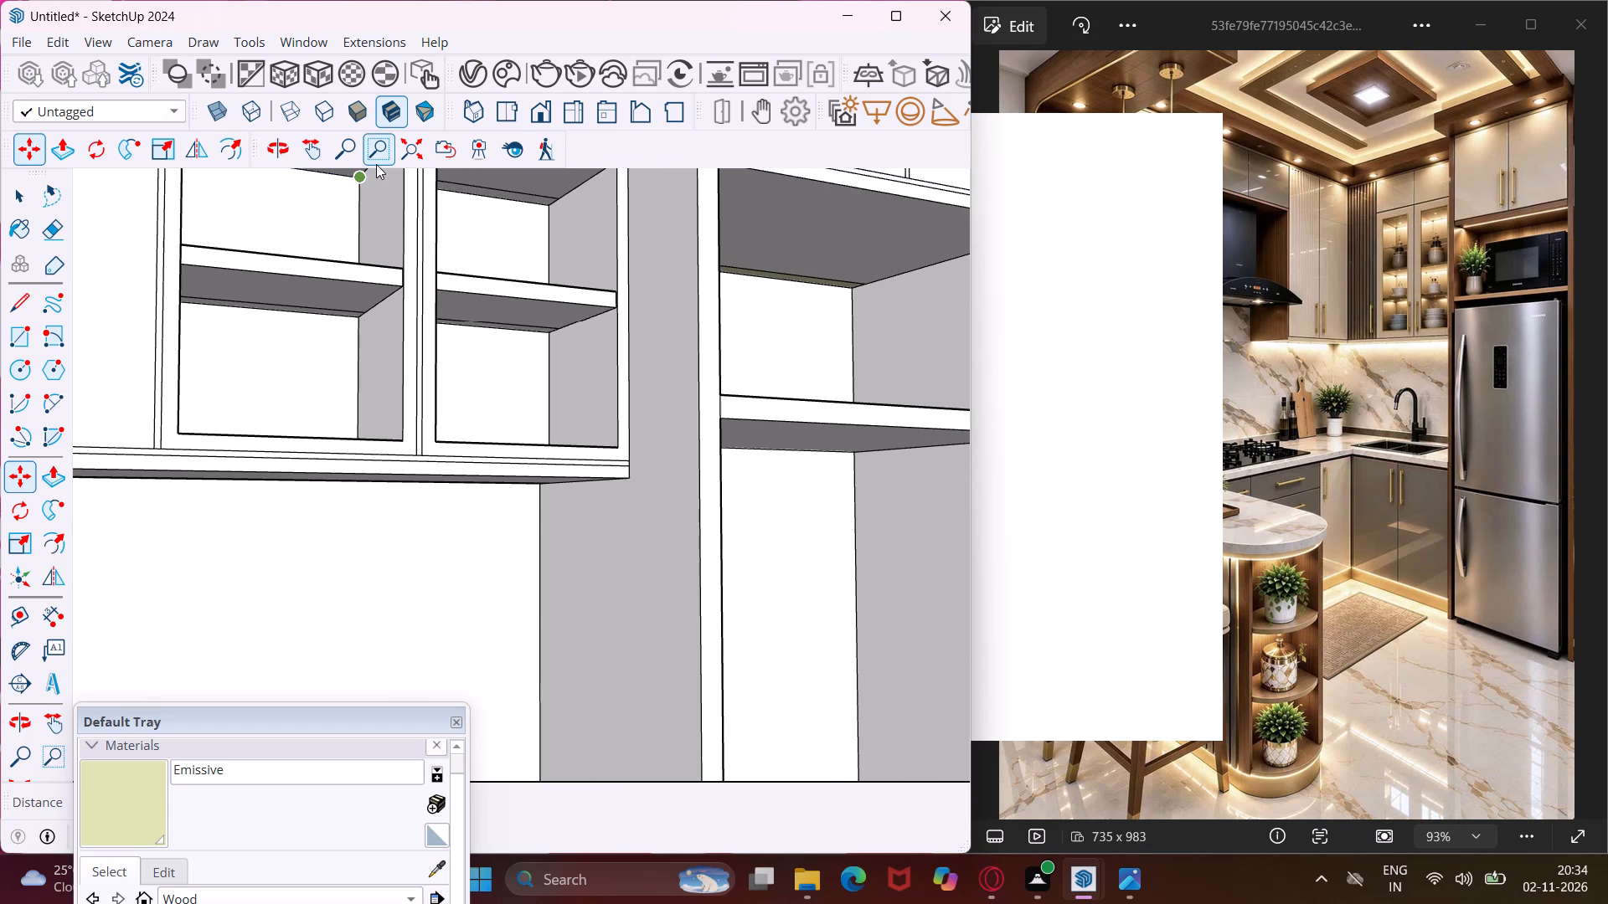
pyautogui.moveTo(376, 164); pyautogui.dragTo(384, 356, button='middle')
pyautogui.scroll(-5, 379, 349)
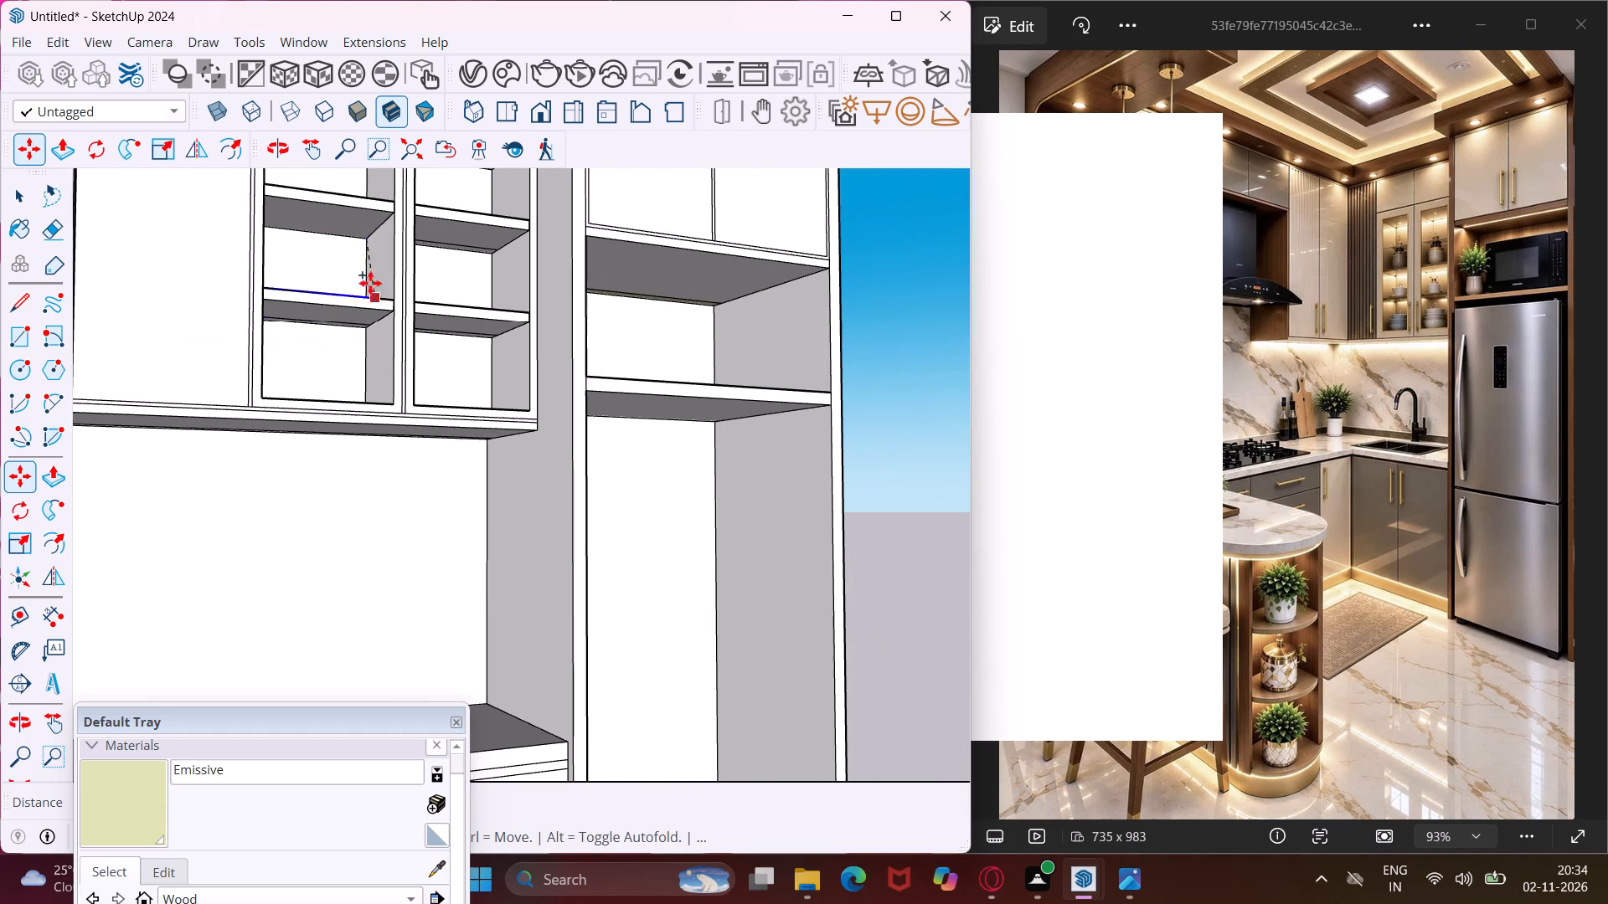
pyautogui.scroll(6, 366, 237)
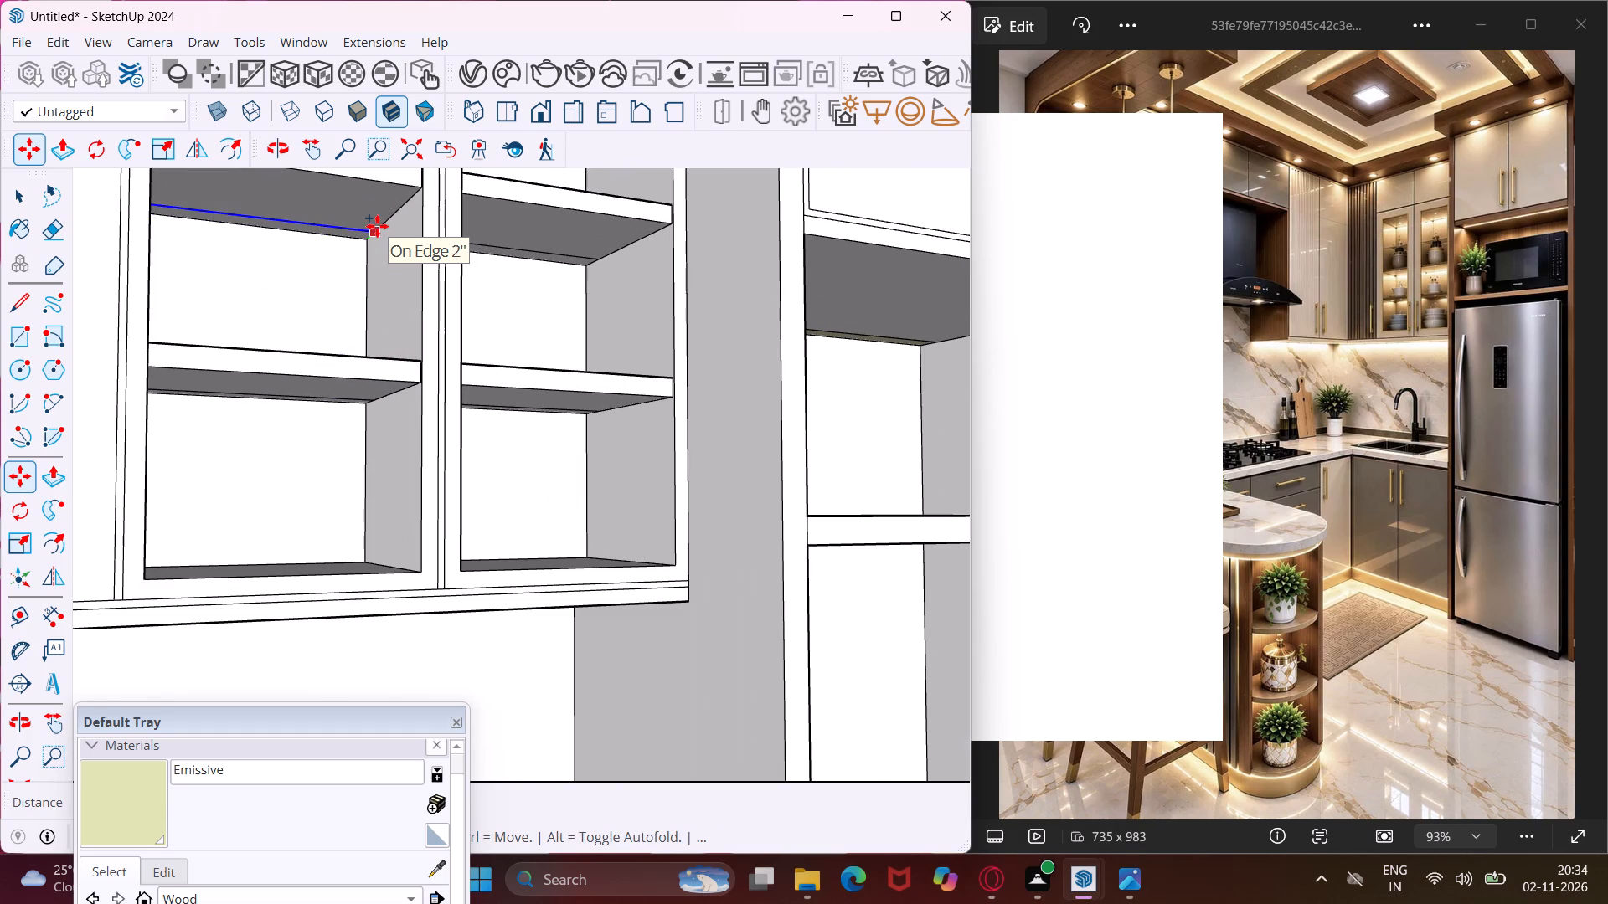
pyautogui.write('2"')
pyautogui.press('Return')
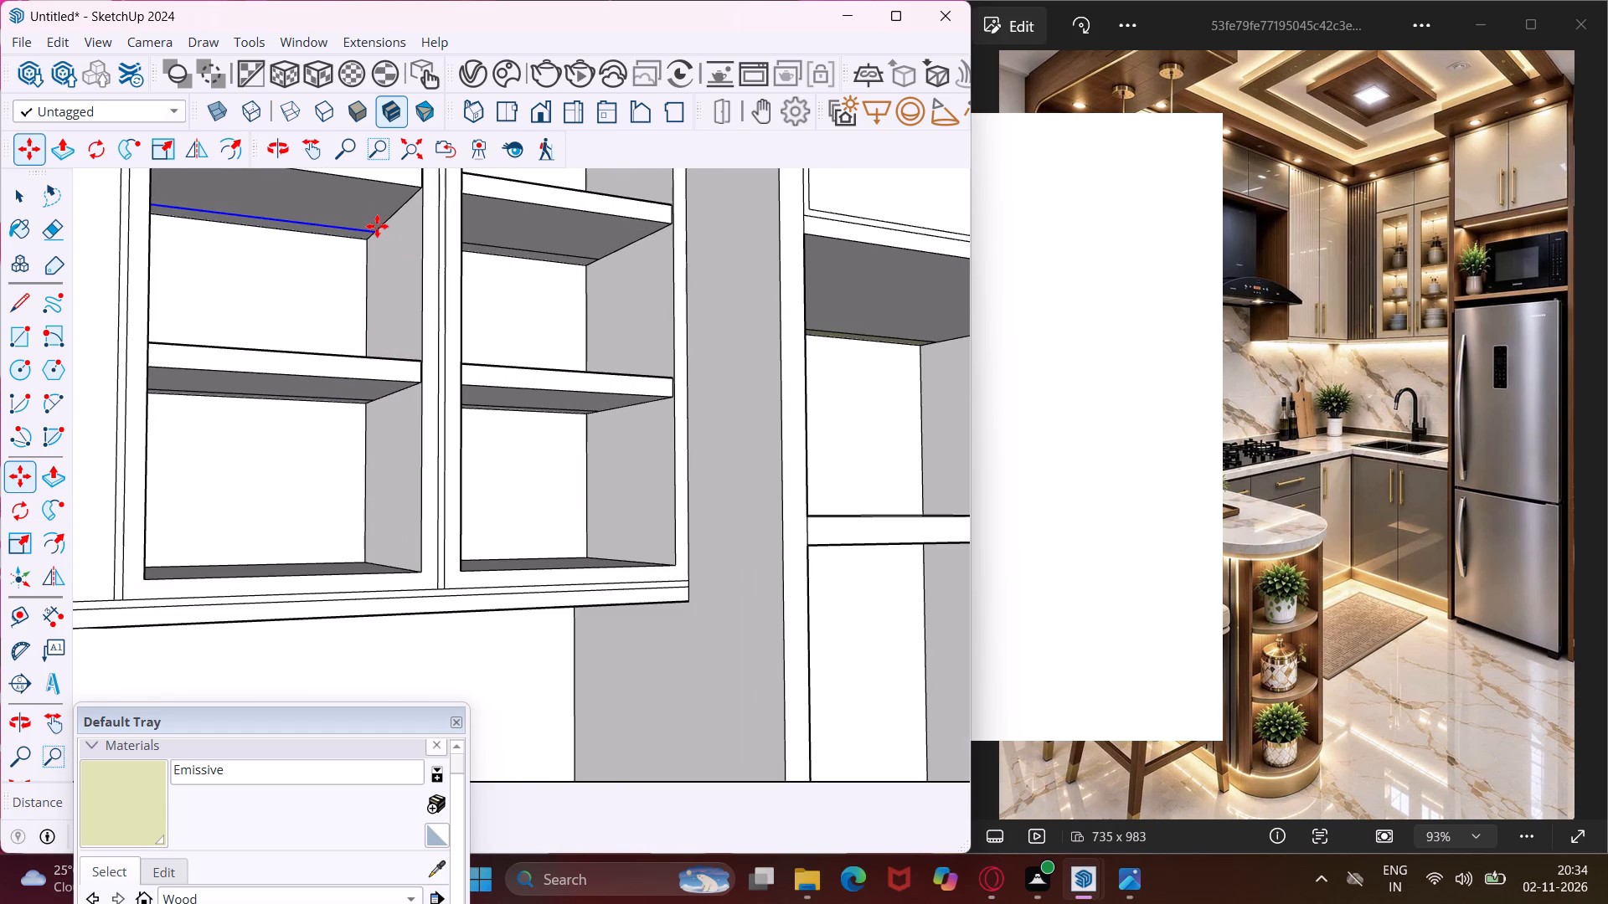
pyautogui.press('Escape')
pyautogui.press('space')
# Paint the strips under both lower shelves and under the right bay's upper shelf with the Emissive material.
pyautogui.click(116, 839)
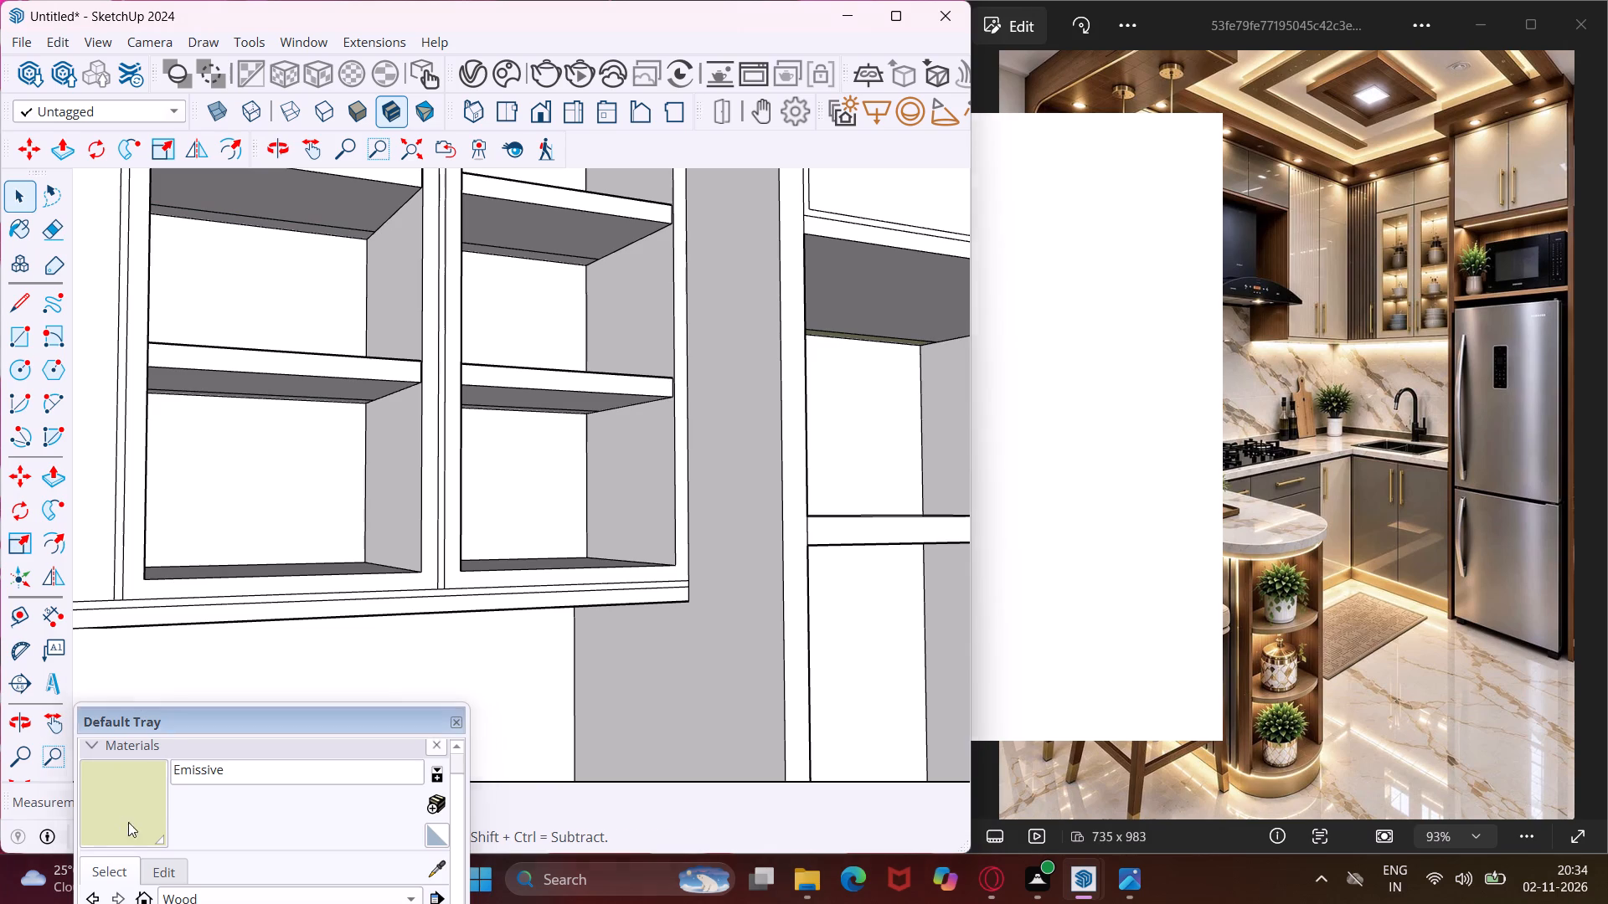
pyautogui.scroll(7, 219, 443)
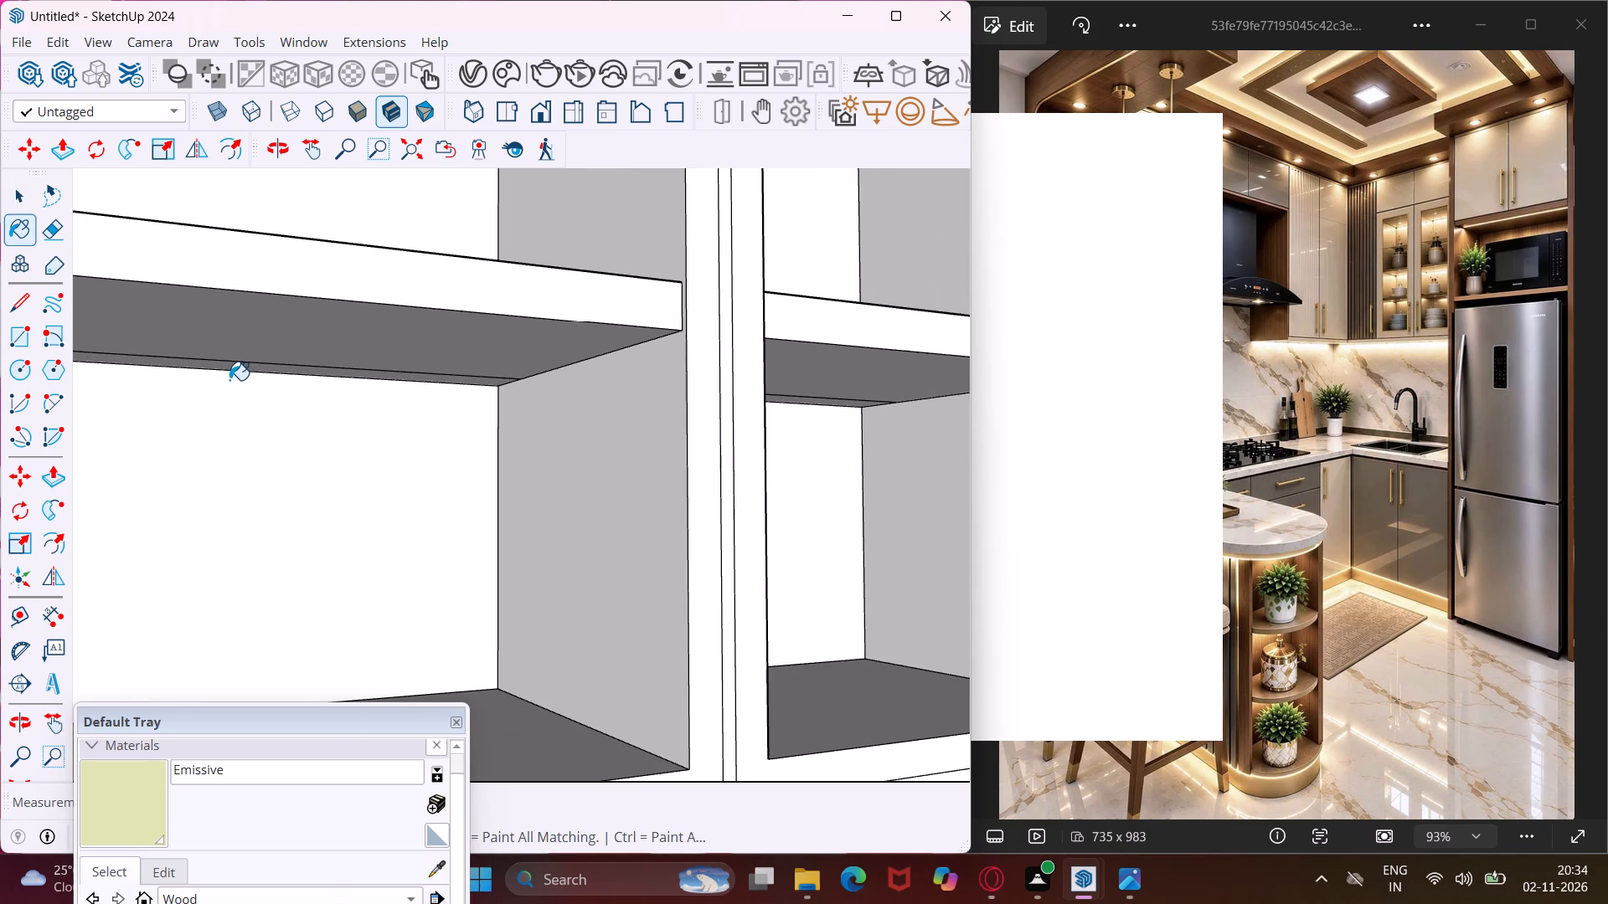
pyautogui.moveTo(229, 380); pyautogui.dragTo(229, 351, button='middle')
pyautogui.click(237, 350)
pyautogui.scroll(-1, 206, 367)
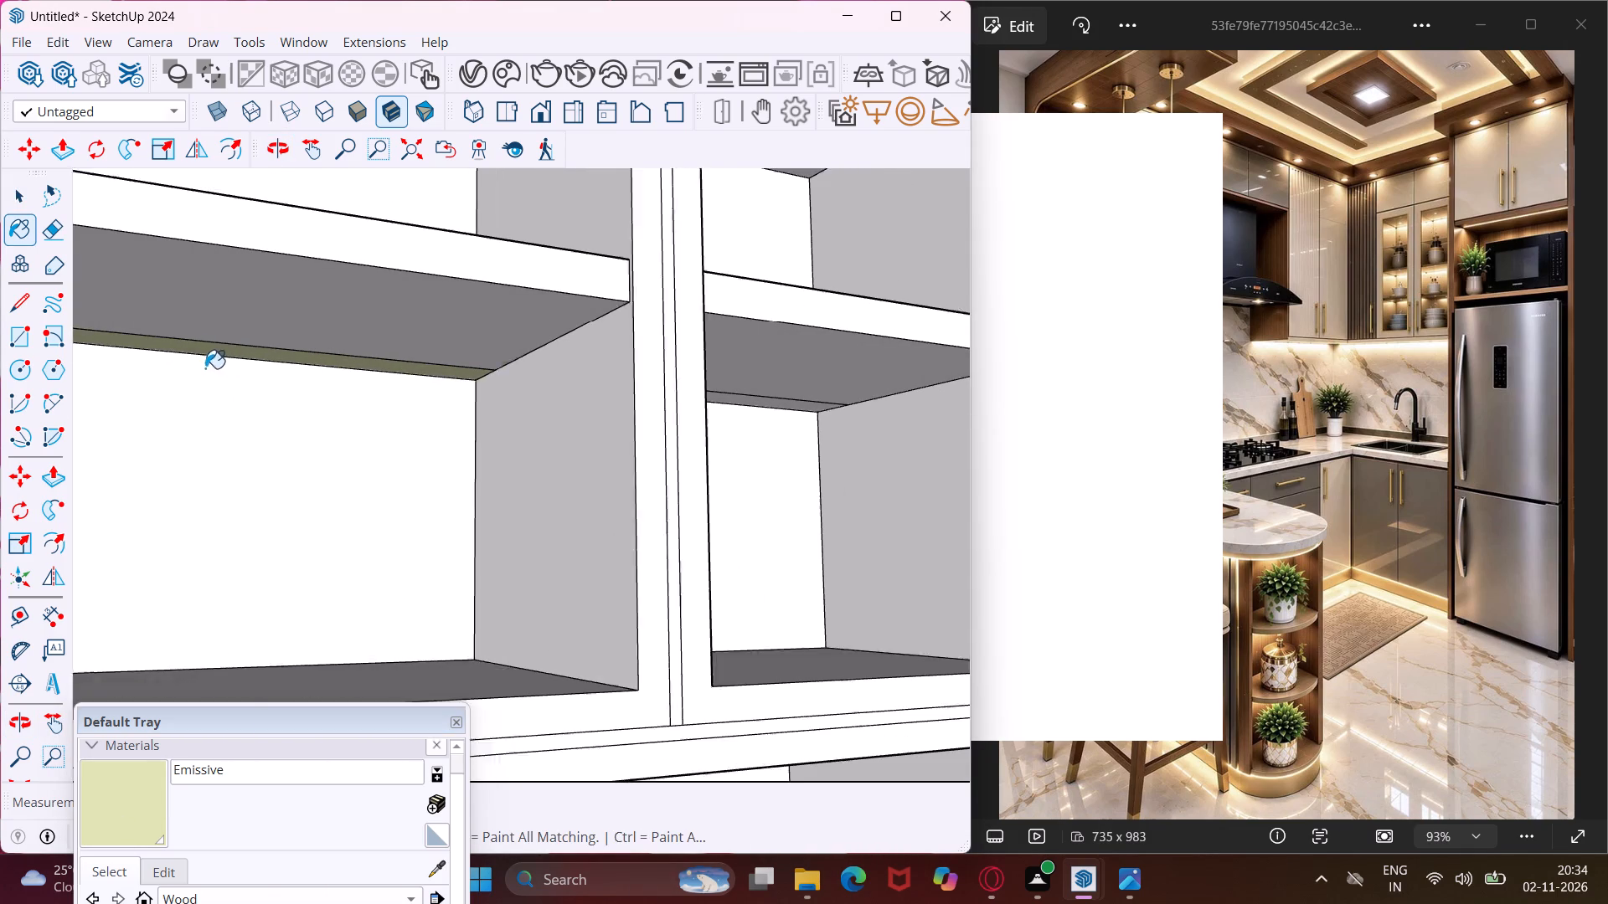
pyautogui.scroll(-1, 205, 368)
pyautogui.scroll(2, 691, 399)
pyautogui.click(689, 395)
pyautogui.scroll(-5, 629, 414)
pyautogui.scroll(3, 673, 203)
pyautogui.click(686, 188)
pyautogui.scroll(-6, 680, 215)
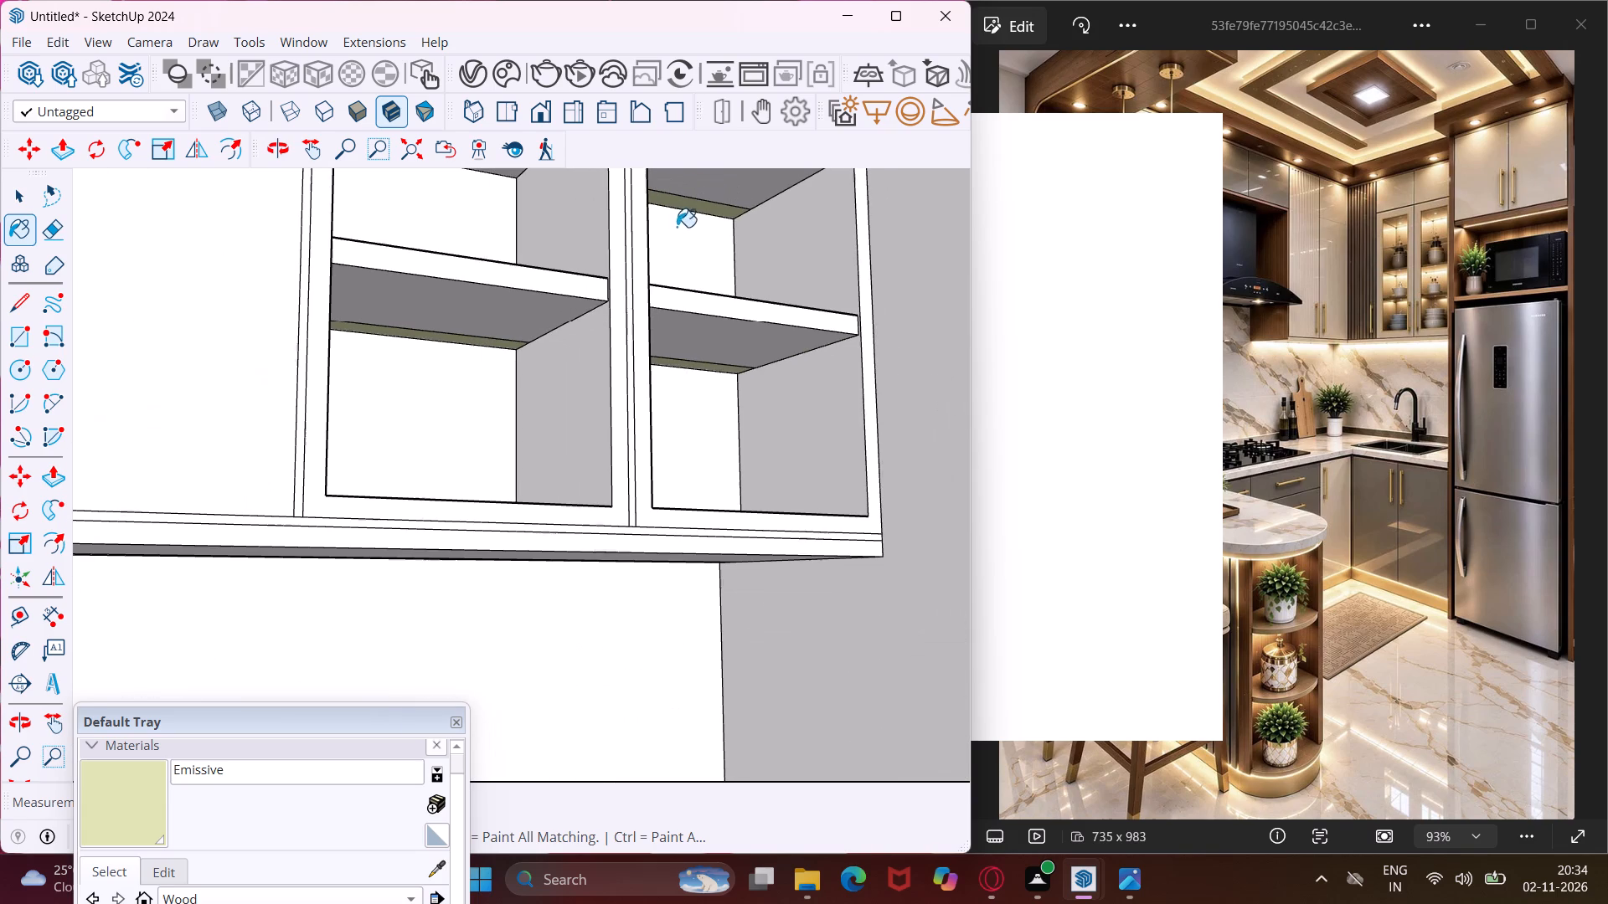
# Paint the strip under the left bay's upper shelf with the Emissive material.
pyautogui.click(508, 176)
pyautogui.moveTo(516, 221); pyautogui.dragTo(532, 327, button='middle')
pyautogui.scroll(-5, 532, 327)
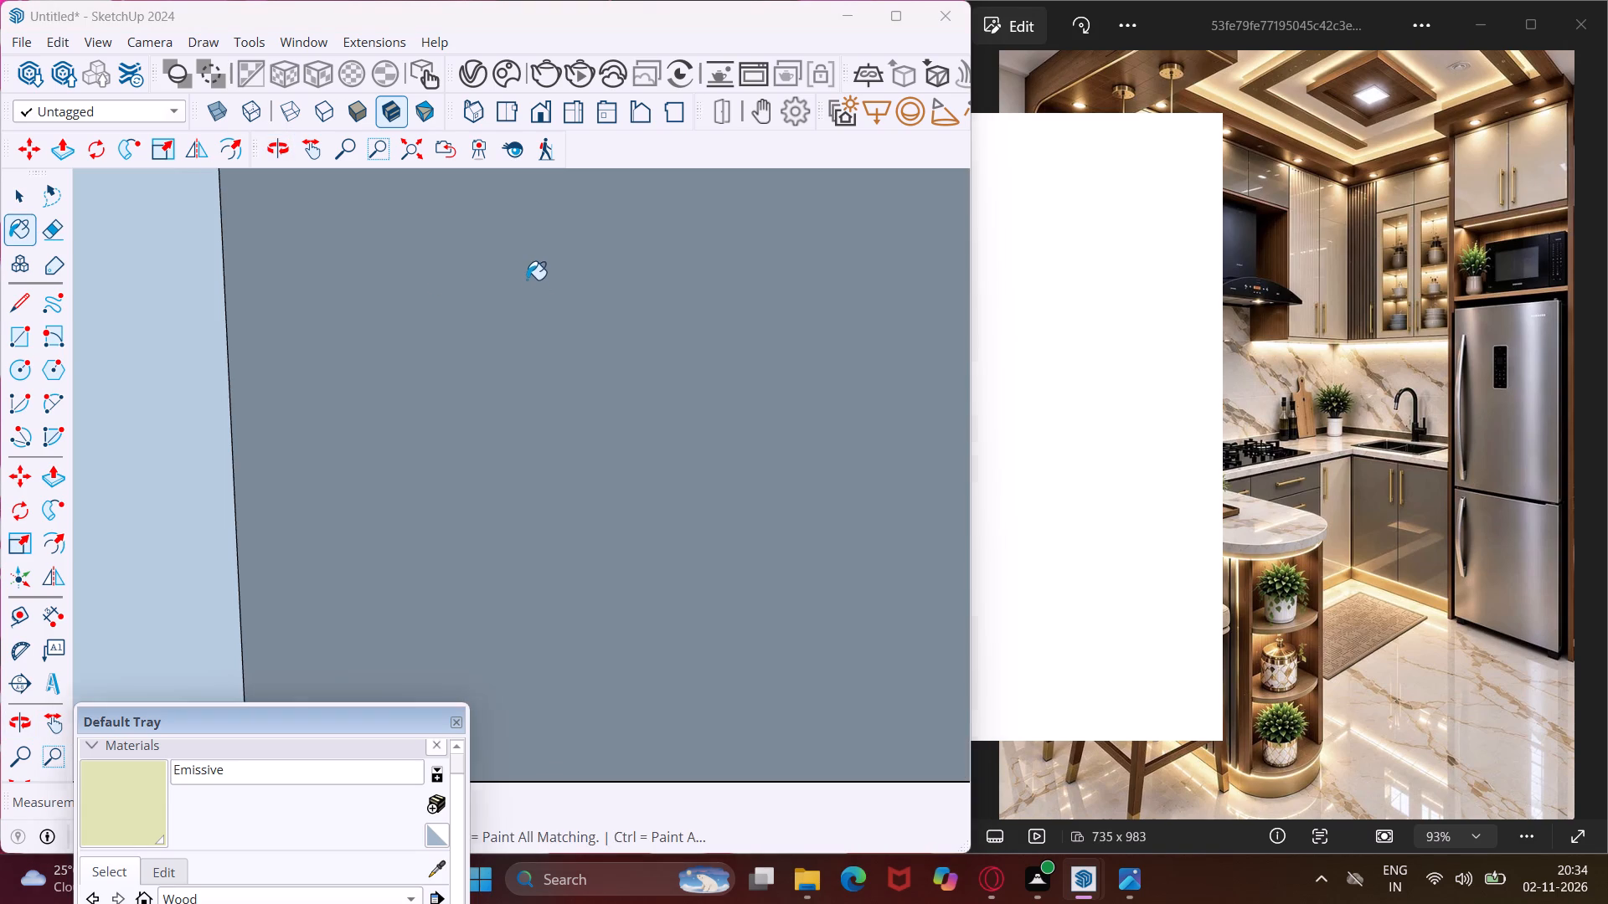
pyautogui.moveTo(517, 280); pyautogui.dragTo(183, 289, button='middle')
pyautogui.scroll(-20, 135, 300)
pyautogui.scroll(-4, 135, 300)
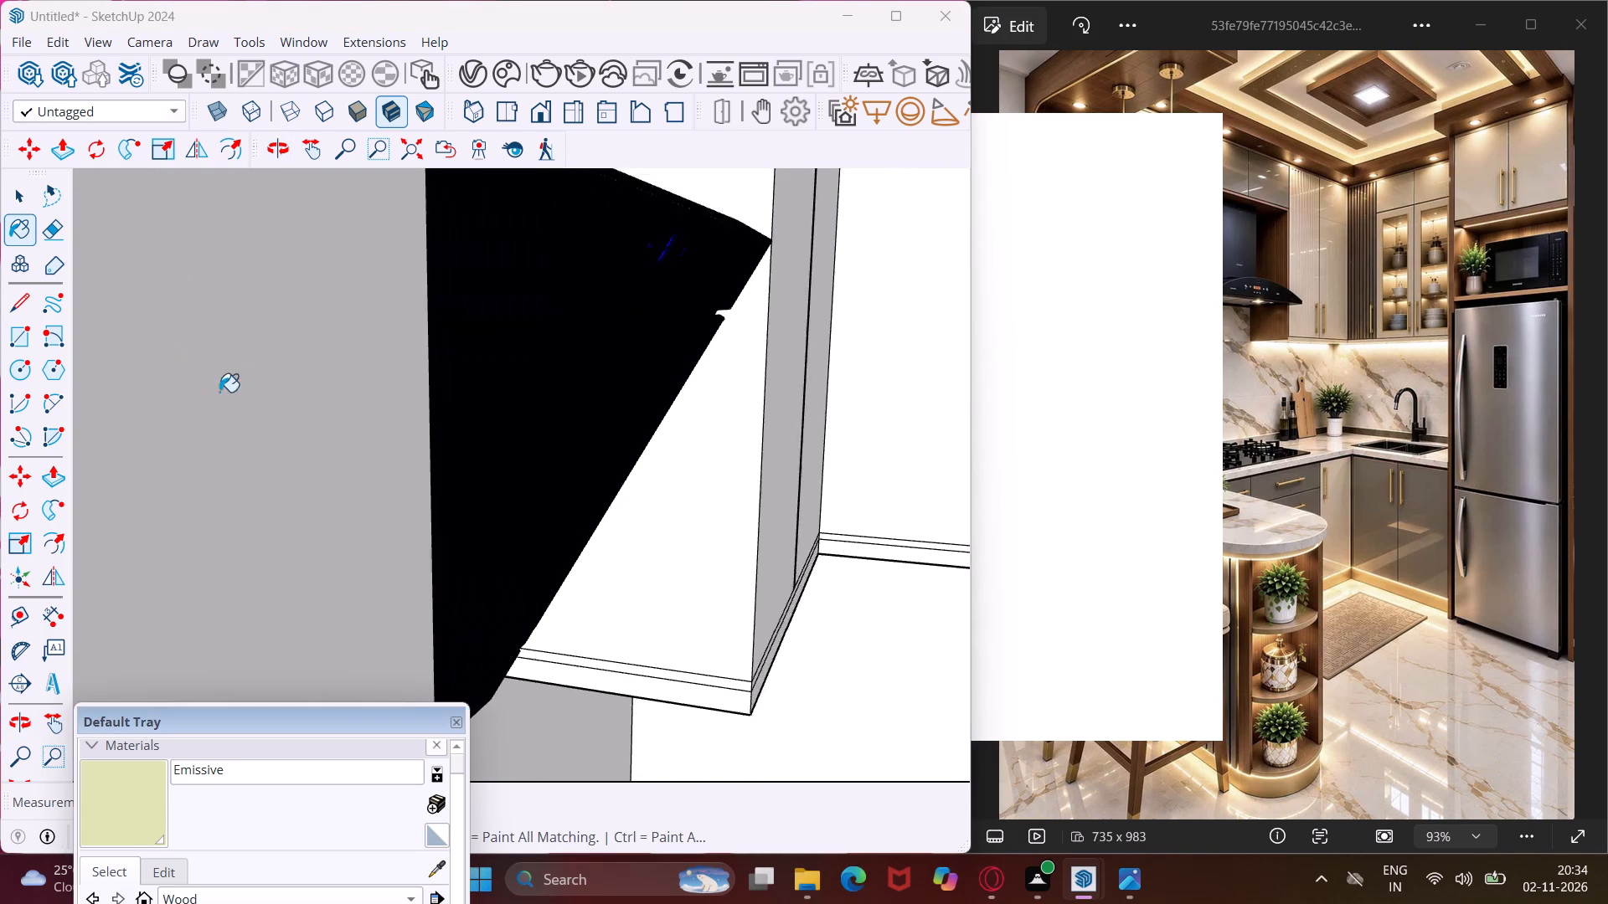
pyautogui.scroll(-20, 219, 392)
pyautogui.scroll(-3, 219, 392)
pyautogui.scroll(2, 720, 279)
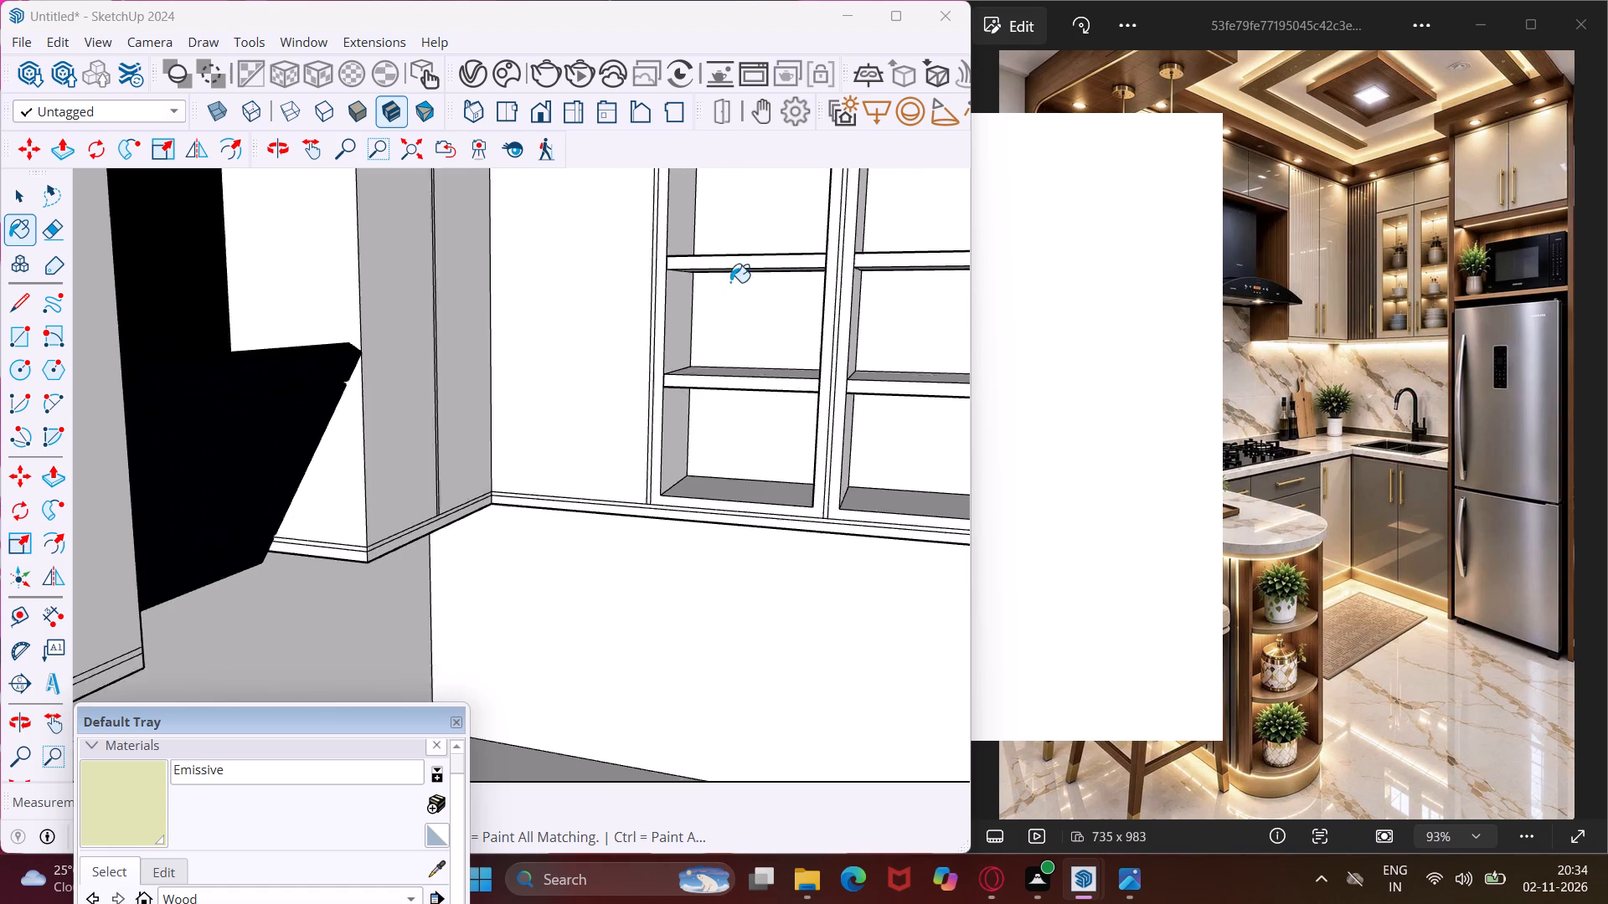
pyautogui.scroll(7, 730, 282)
pyautogui.moveTo(756, 284); pyautogui.dragTo(752, 208, button='middle')
pyautogui.scroll(4, 745, 254)
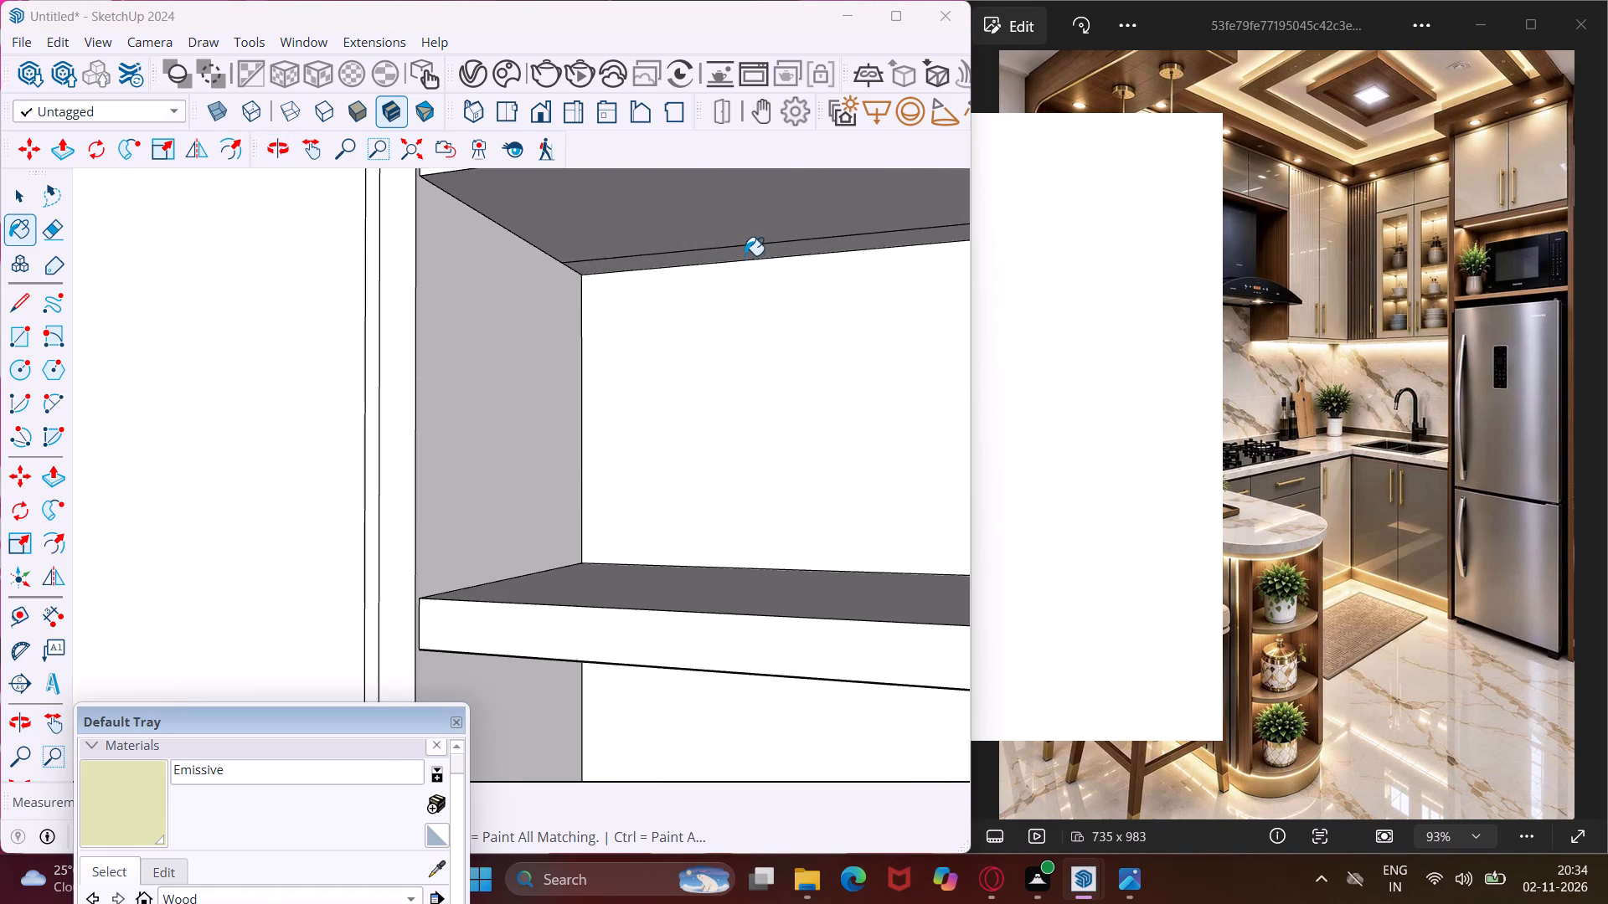
pyautogui.click(745, 255)
pyautogui.scroll(-16, 617, 337)
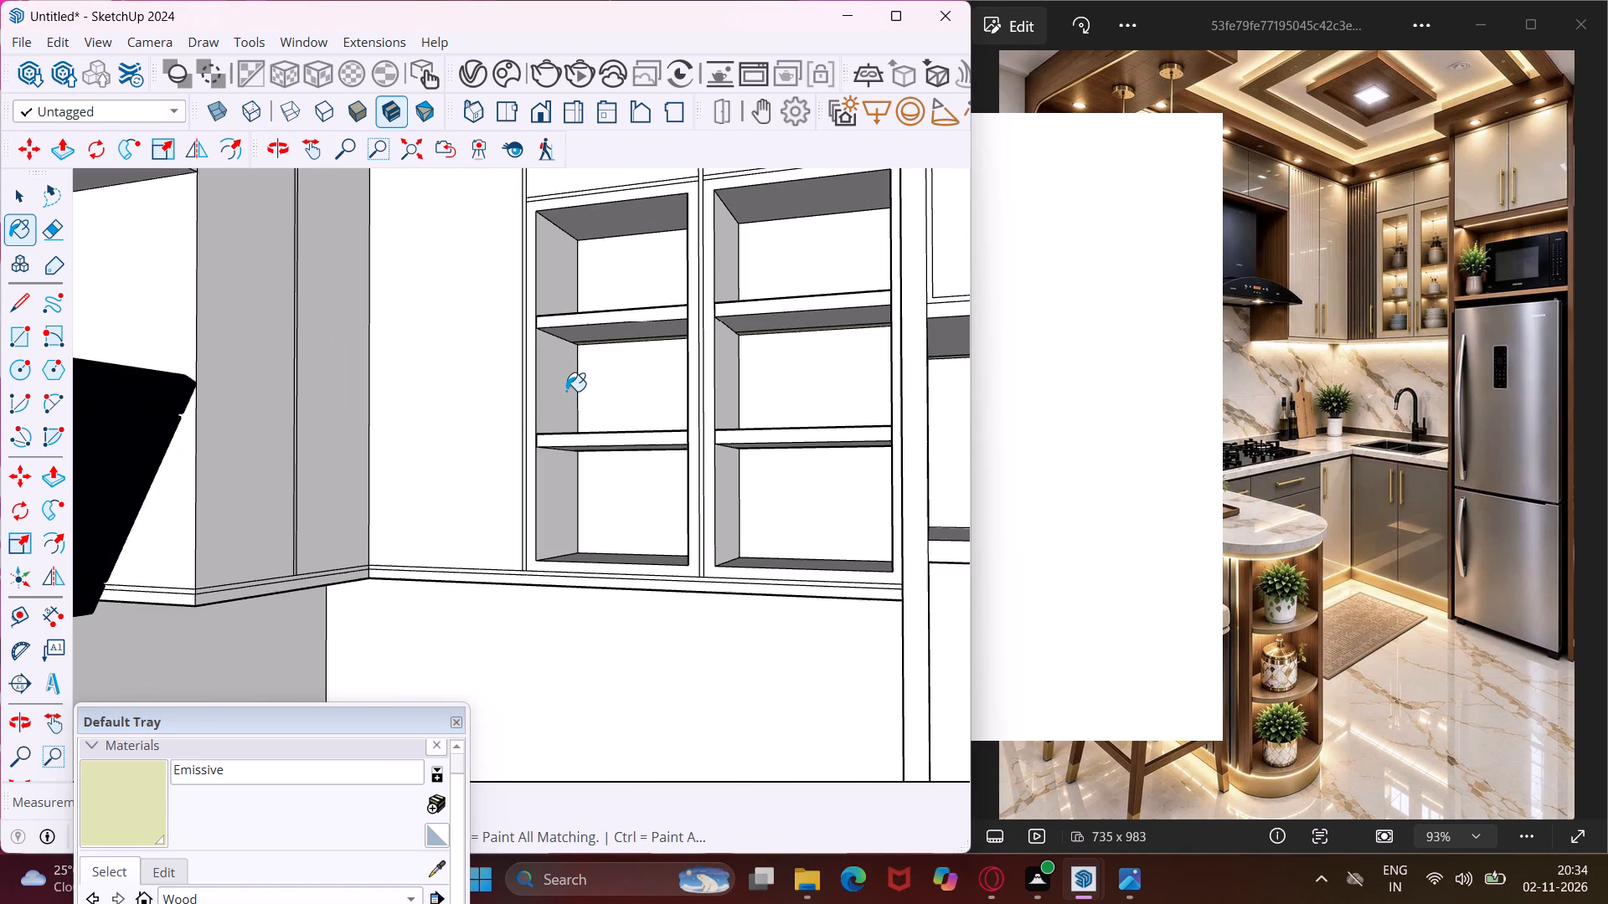
pyautogui.press('Escape')
pyautogui.press('space')
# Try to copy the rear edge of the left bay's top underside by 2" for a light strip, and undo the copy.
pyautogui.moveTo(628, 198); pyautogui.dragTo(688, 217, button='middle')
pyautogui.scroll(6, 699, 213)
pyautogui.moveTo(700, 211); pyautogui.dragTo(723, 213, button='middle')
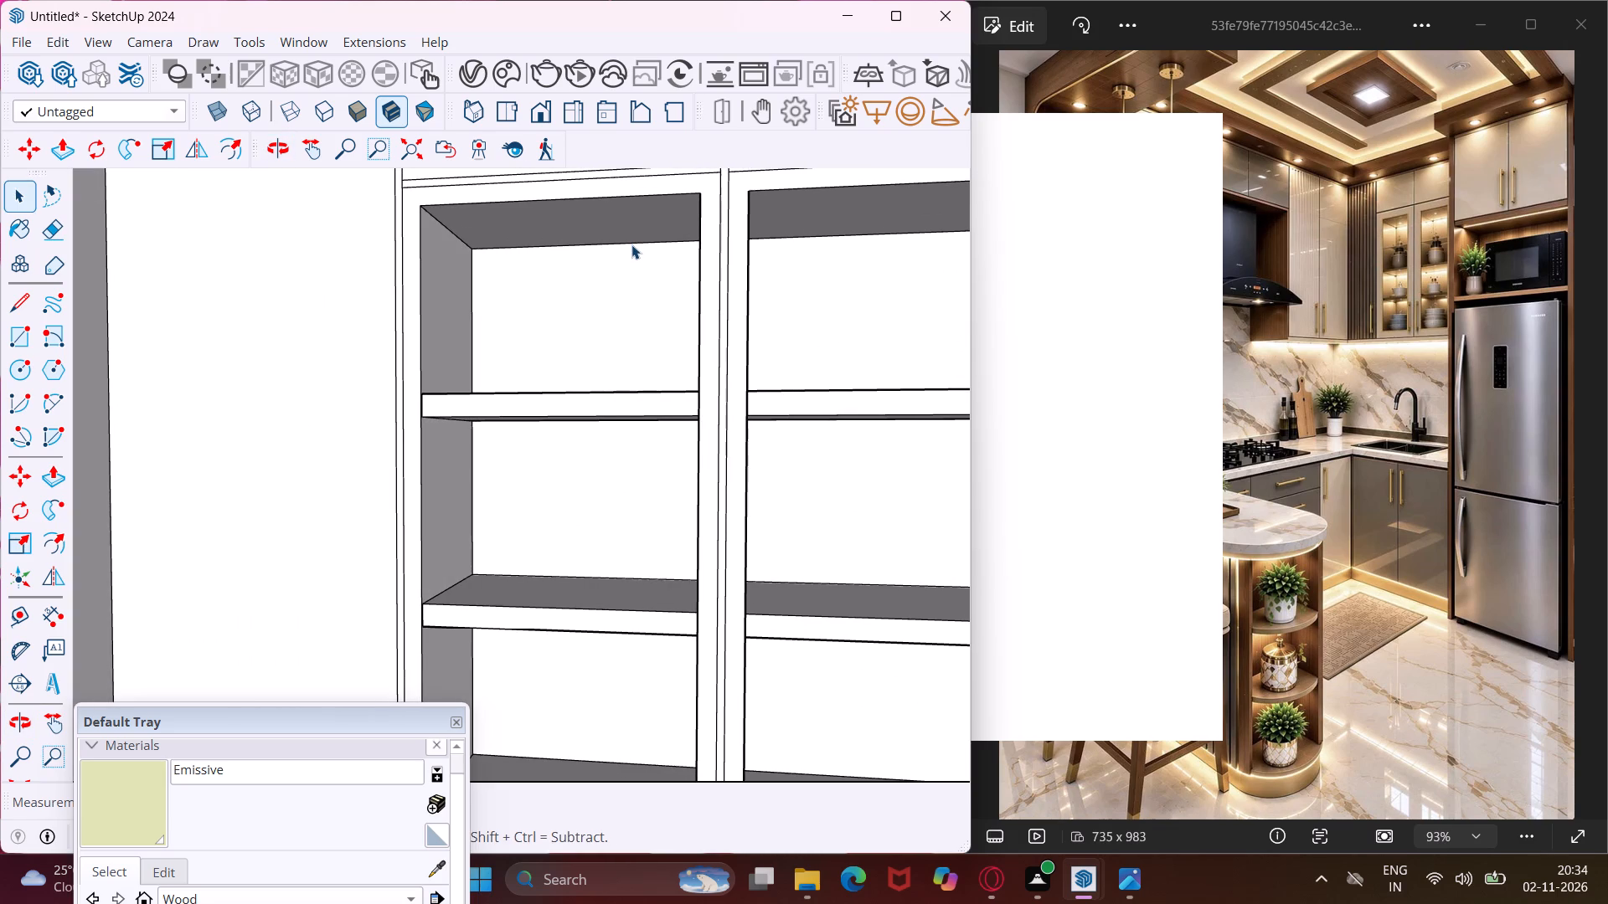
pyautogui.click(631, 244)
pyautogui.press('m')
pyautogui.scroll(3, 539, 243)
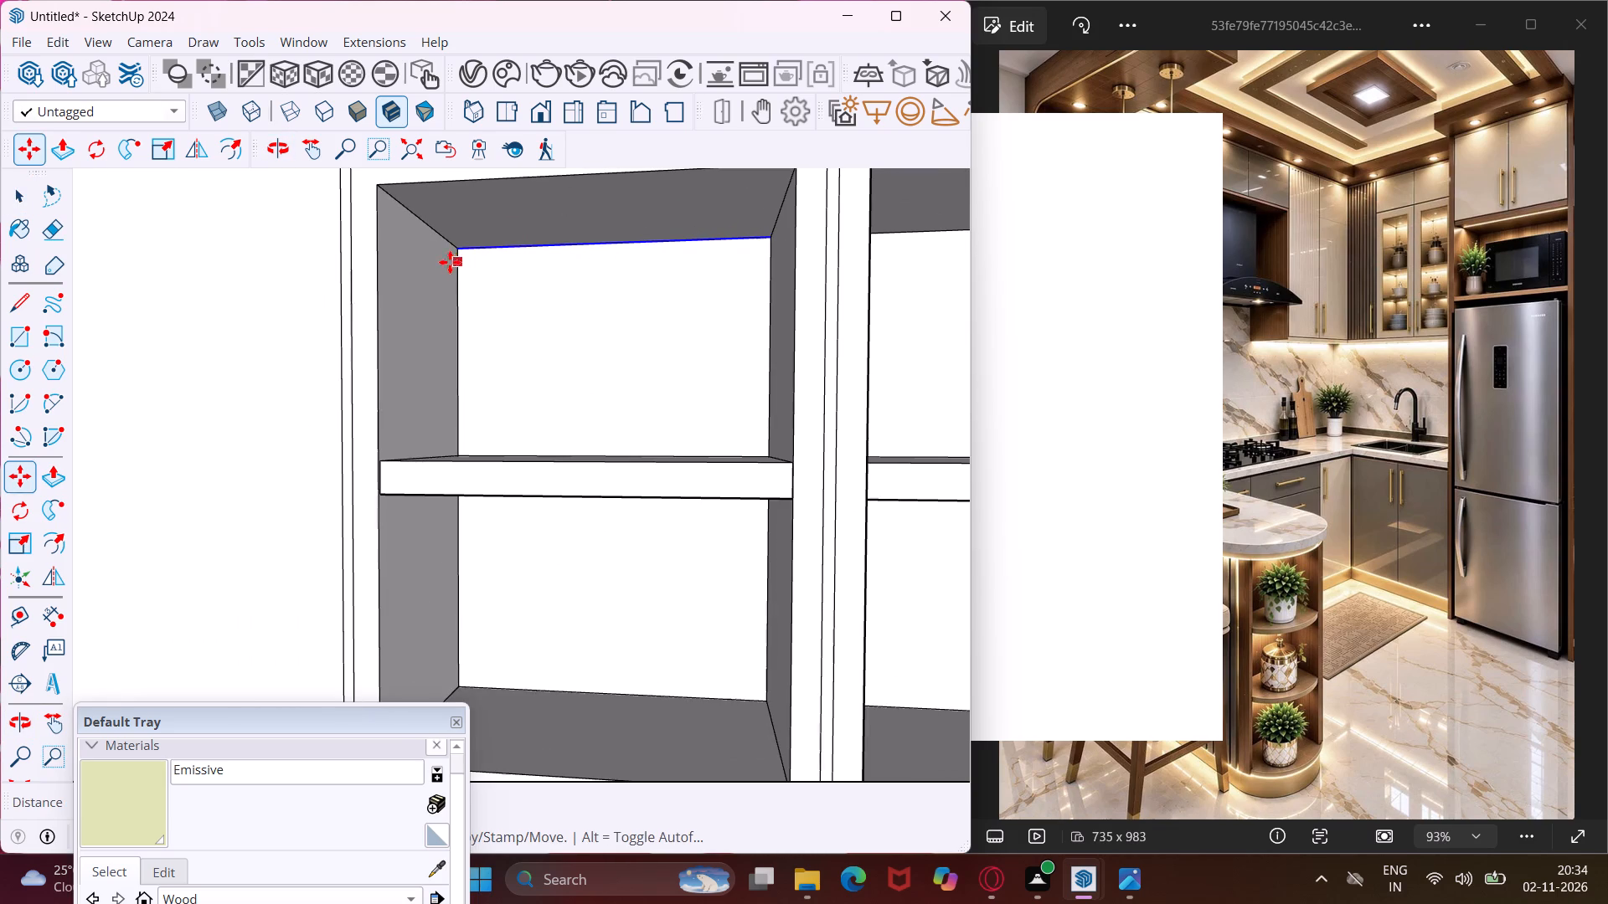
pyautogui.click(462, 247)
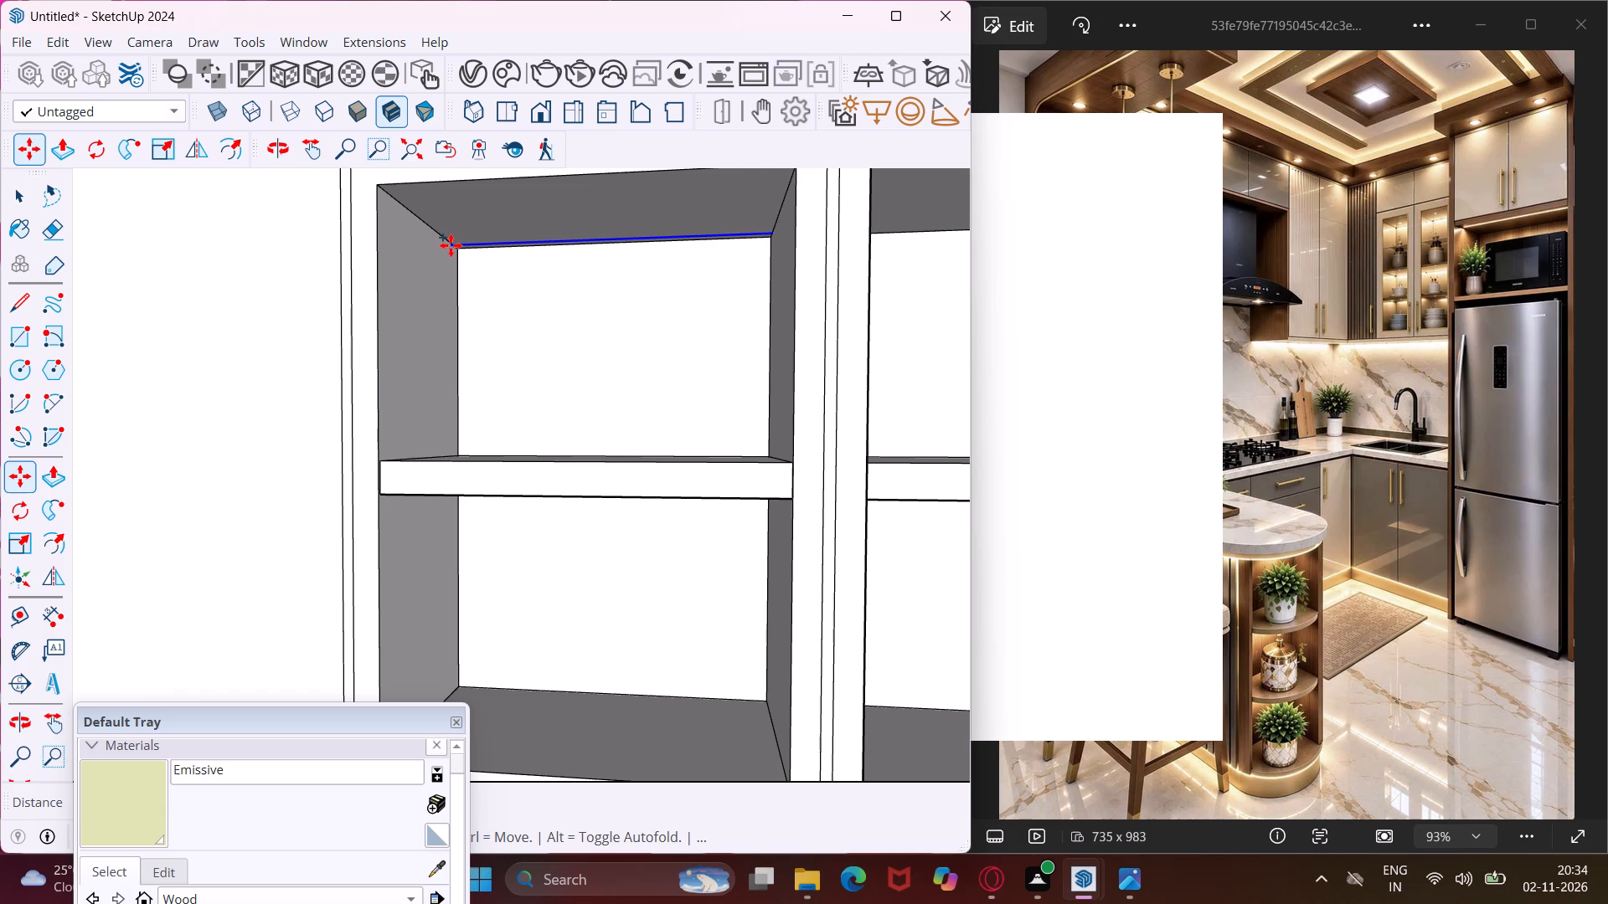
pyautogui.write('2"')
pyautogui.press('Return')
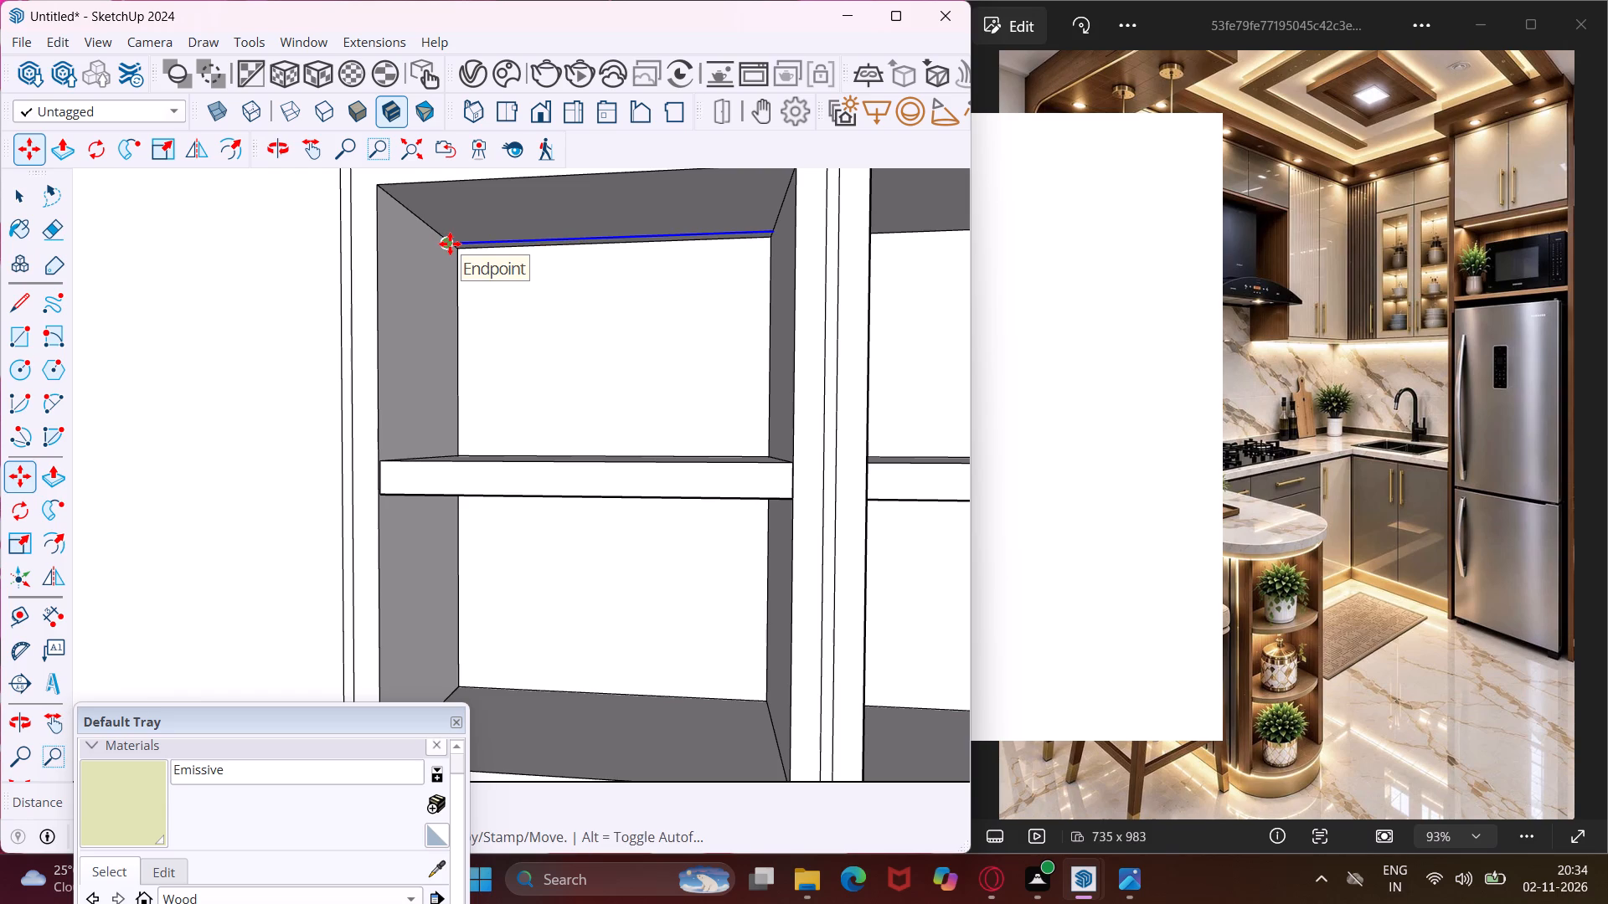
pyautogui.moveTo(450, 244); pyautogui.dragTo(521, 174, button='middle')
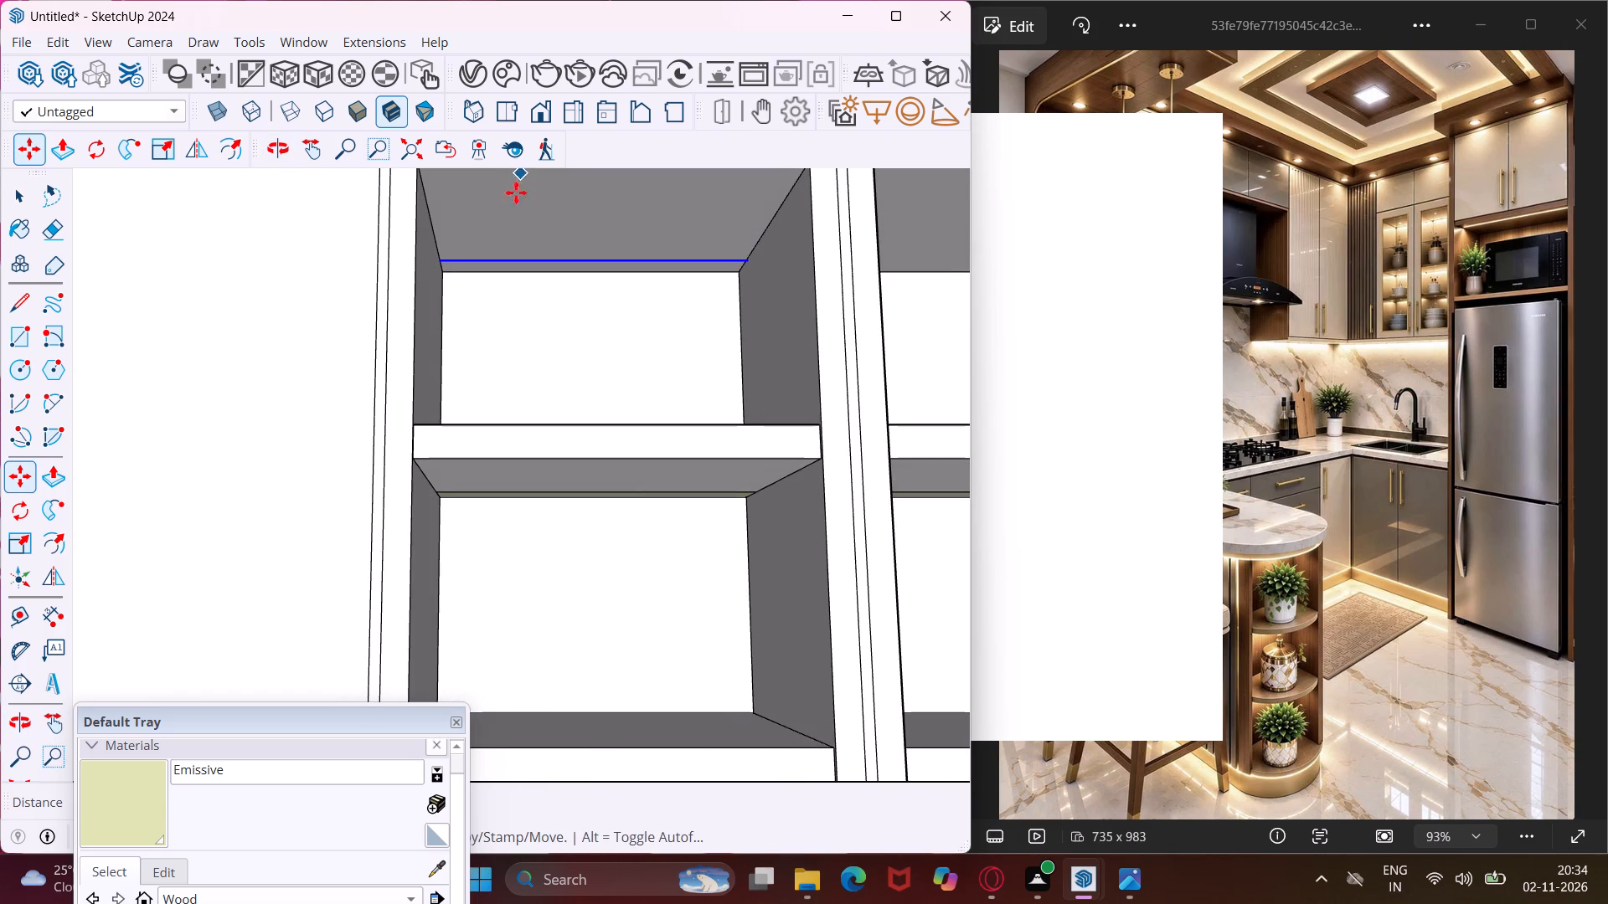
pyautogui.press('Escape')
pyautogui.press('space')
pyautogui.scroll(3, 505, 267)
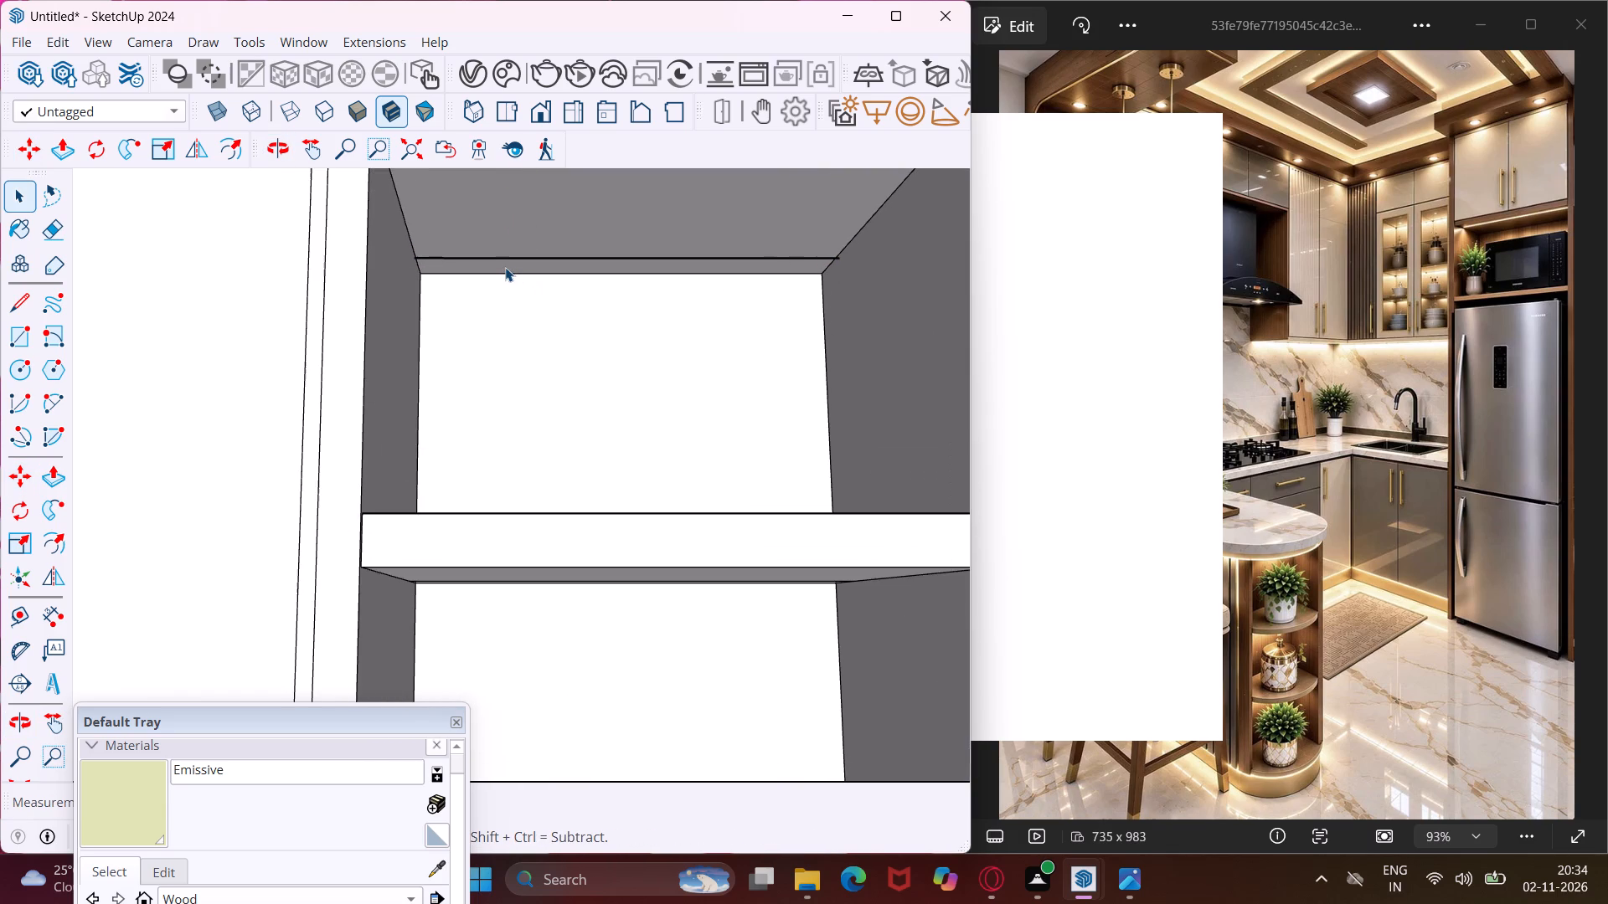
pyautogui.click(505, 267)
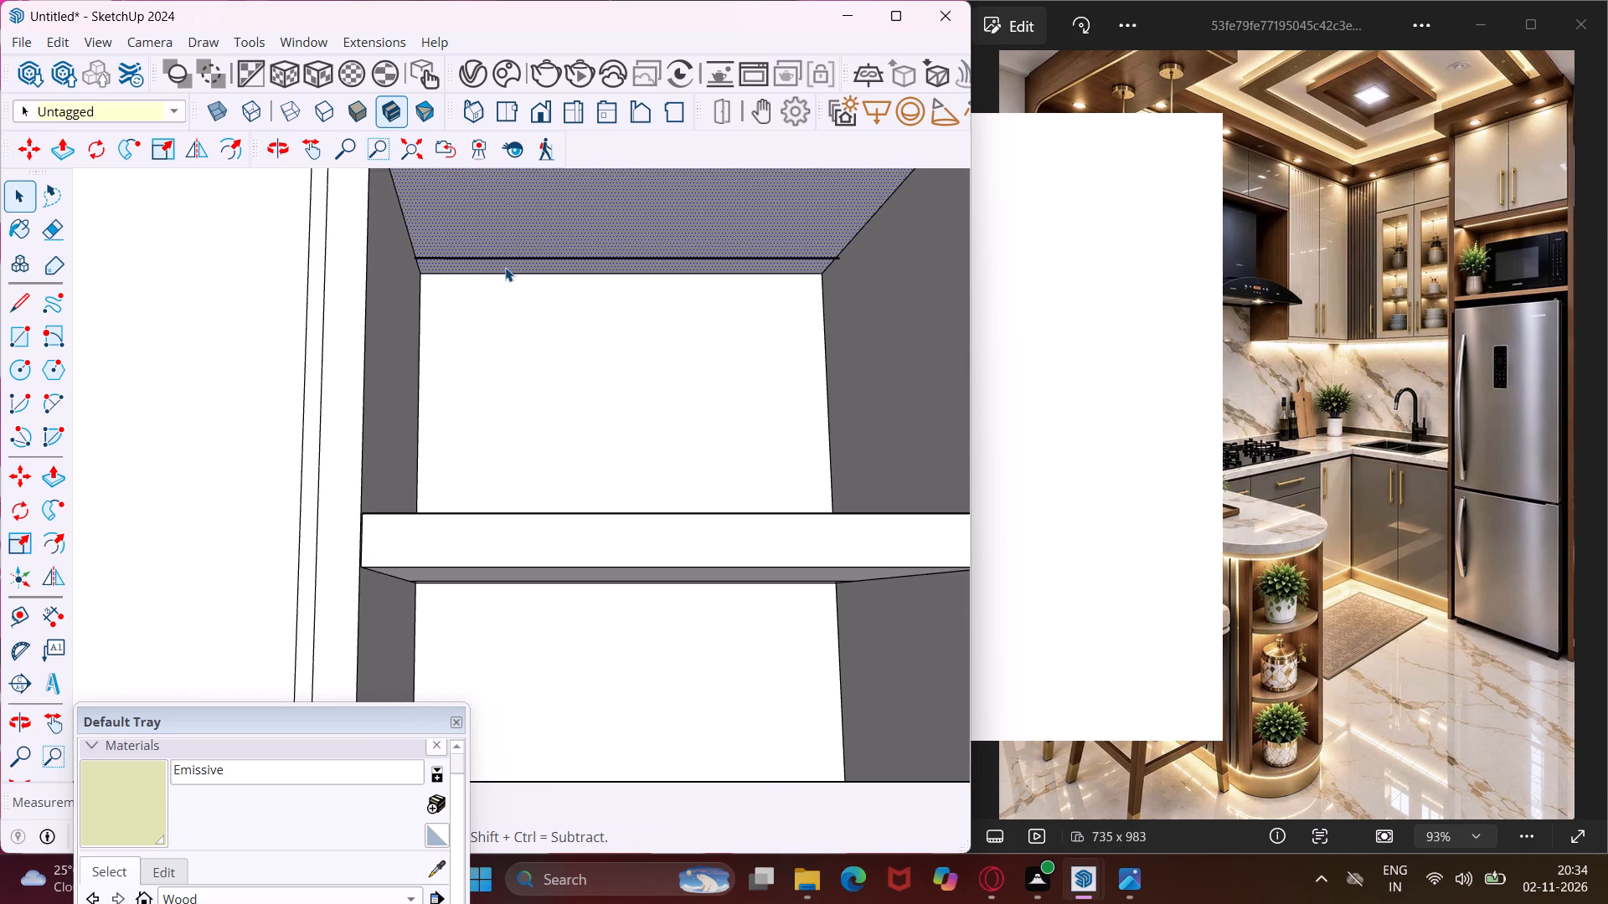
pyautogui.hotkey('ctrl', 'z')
# Copy the rear edge of the left bay's top underside 2" forward along the green axis to outline a light strip.
pyautogui.click(509, 275)
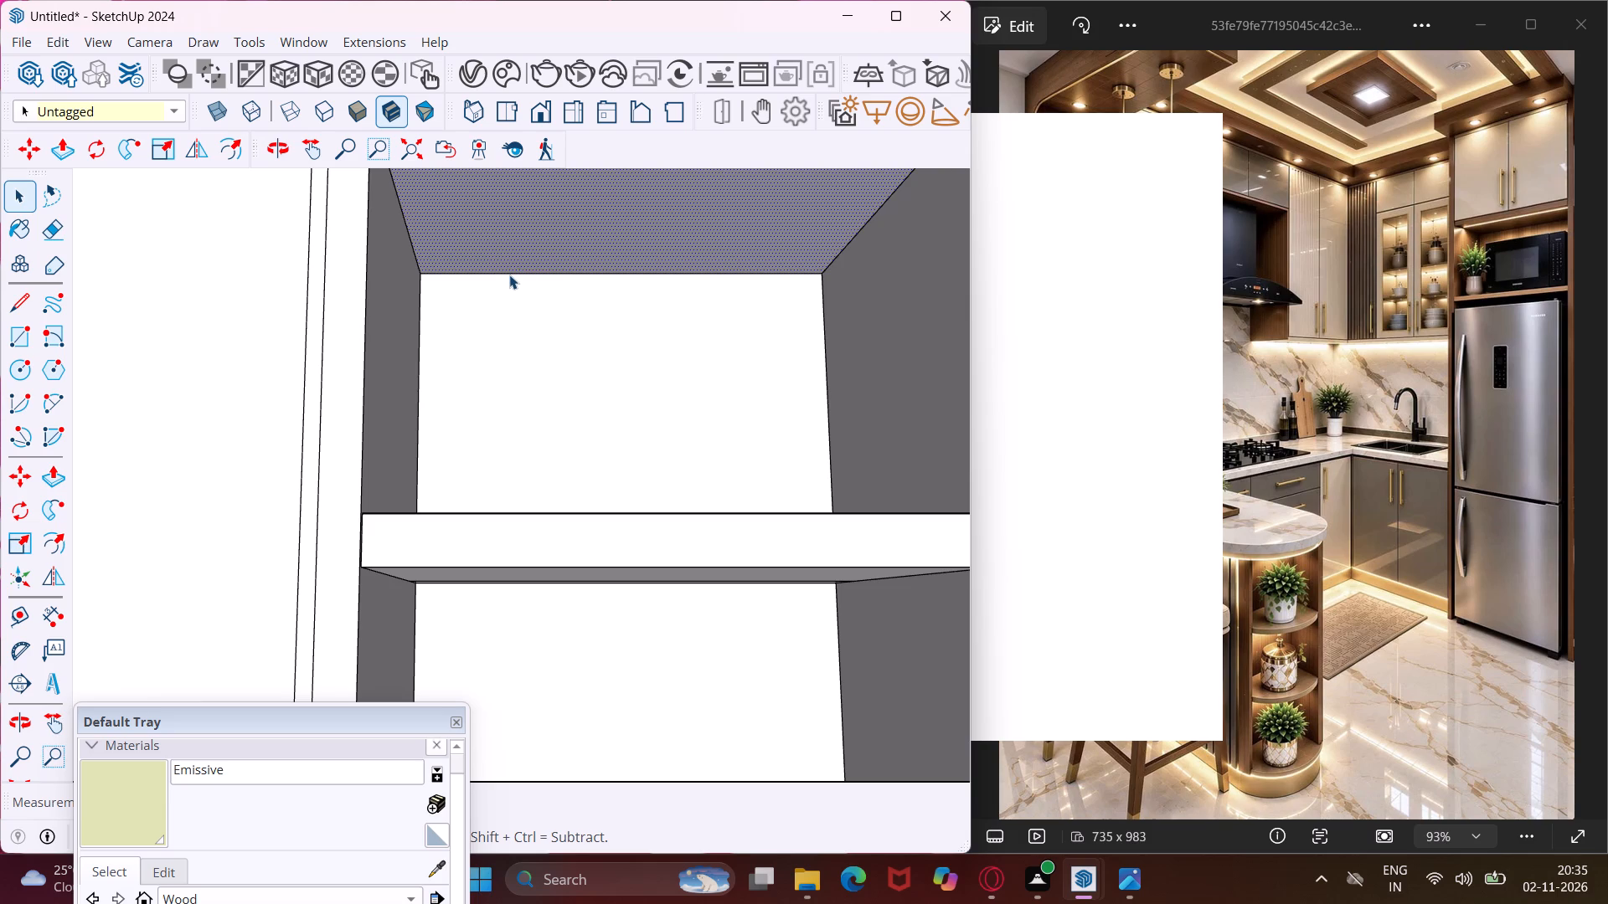
pyautogui.press('m')
pyautogui.scroll(4, 425, 284)
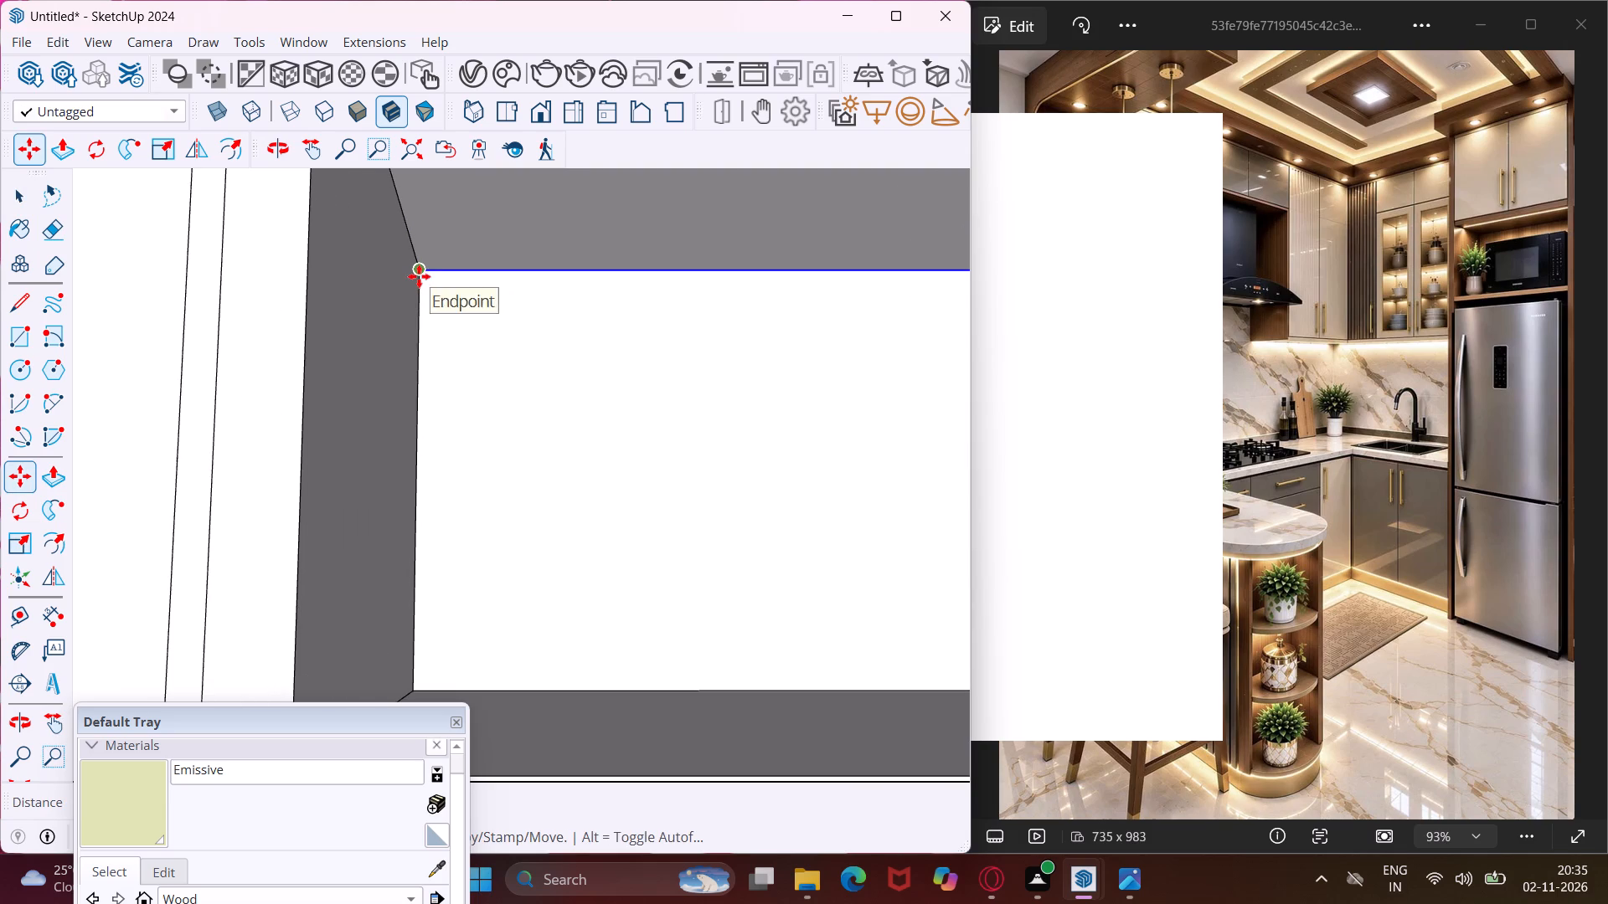
pyautogui.click(419, 274)
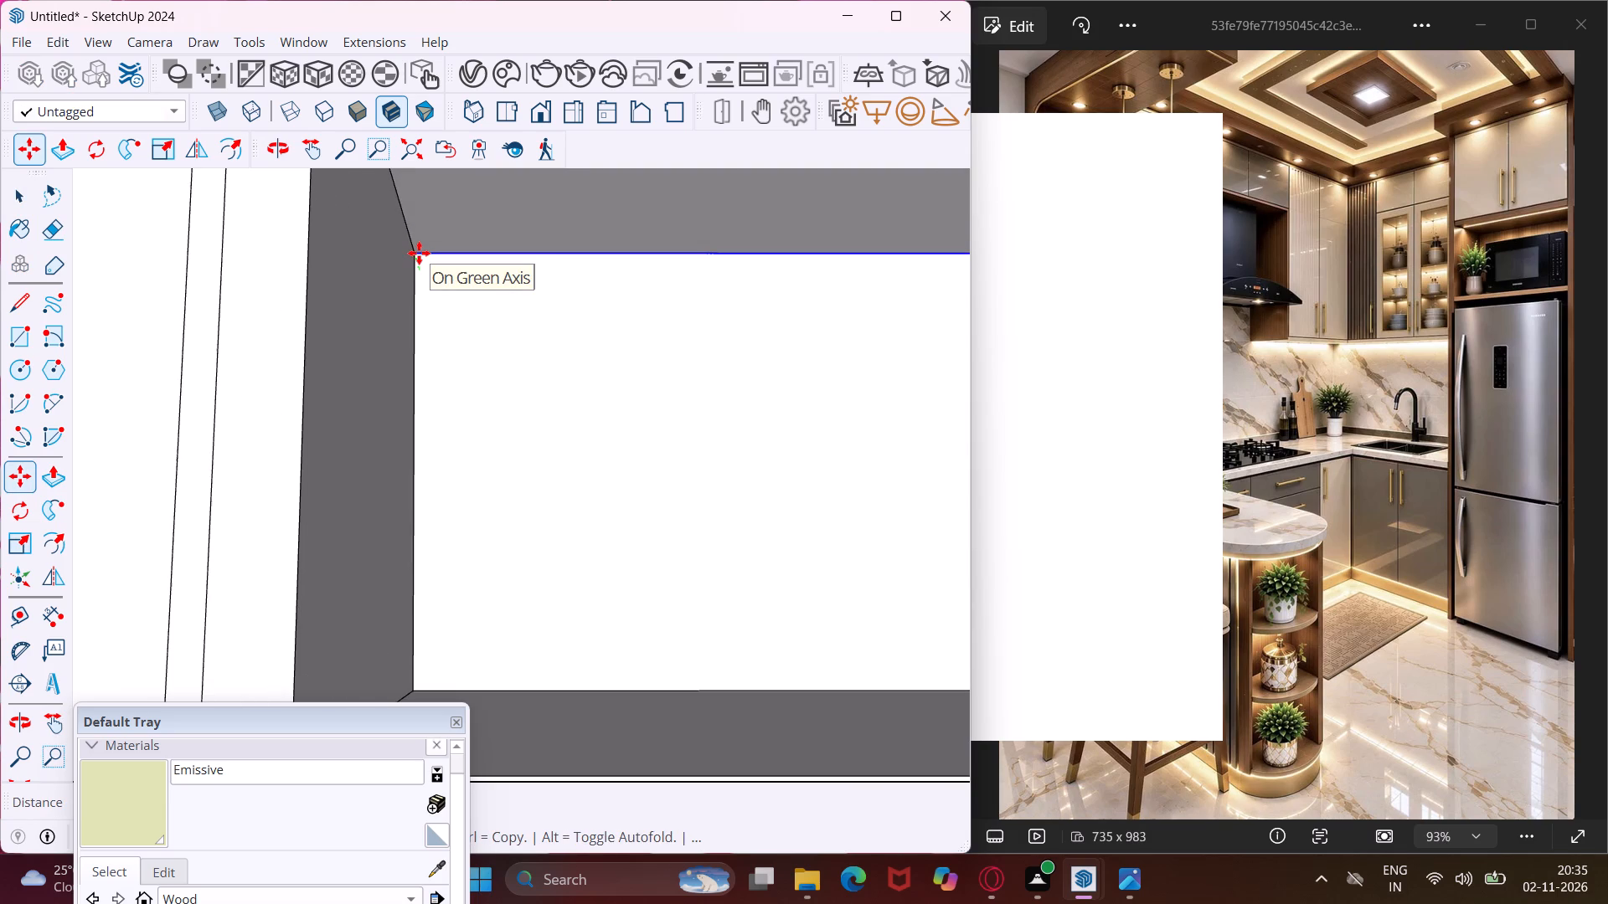
pyautogui.write('2"')
pyautogui.press('Return')
pyautogui.scroll(-5, 393, 239)
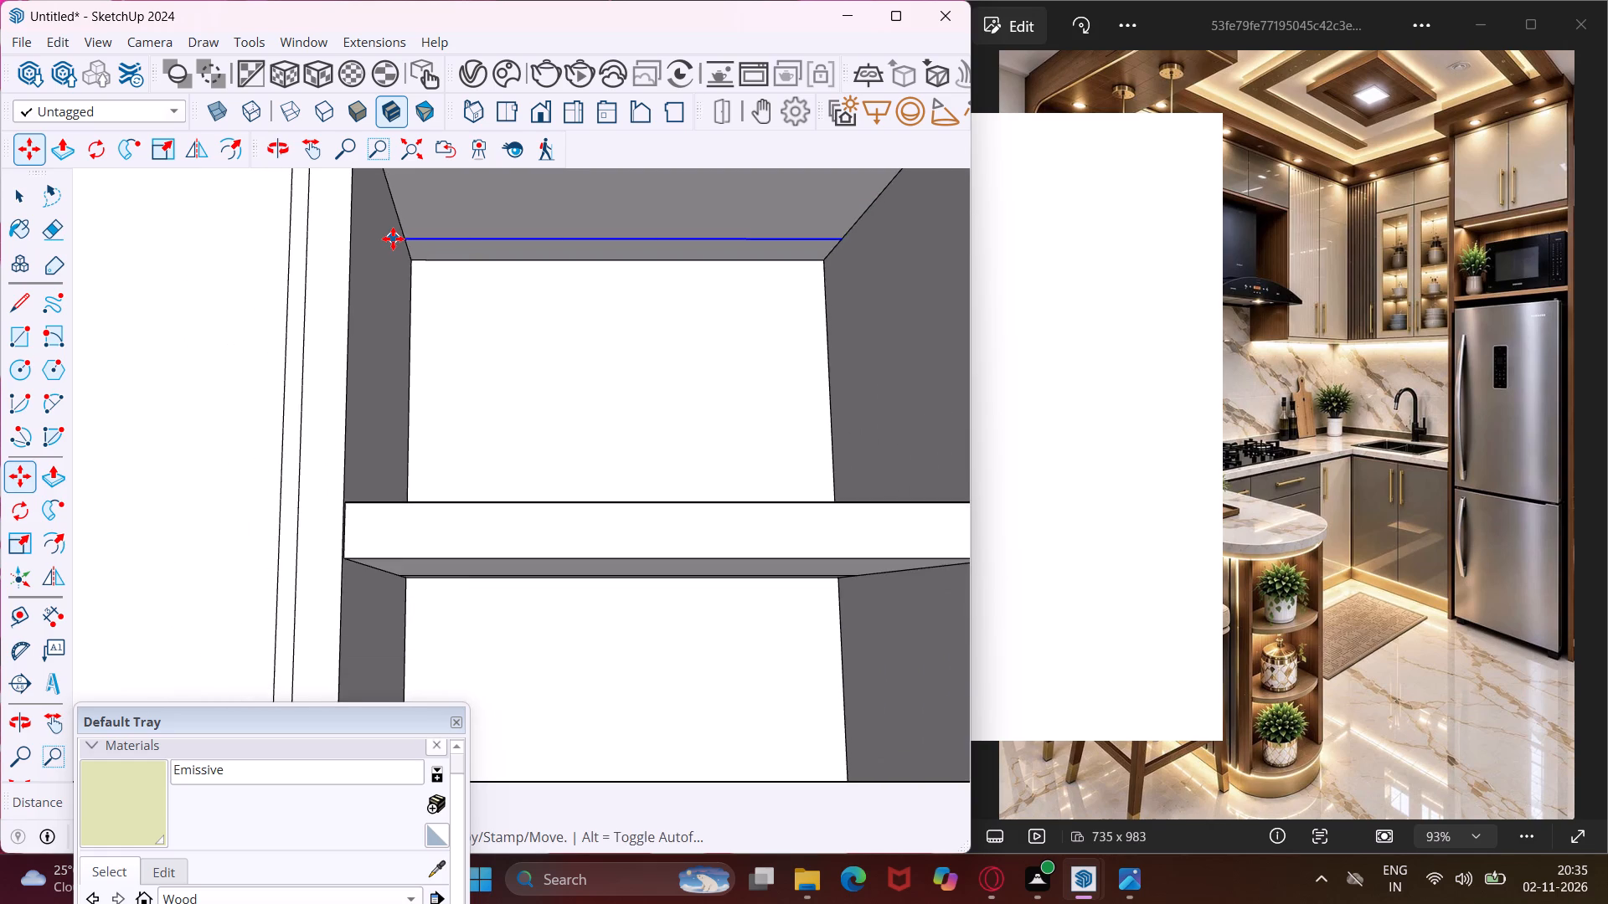
pyautogui.scroll(-3, 393, 239)
pyautogui.press('Escape')
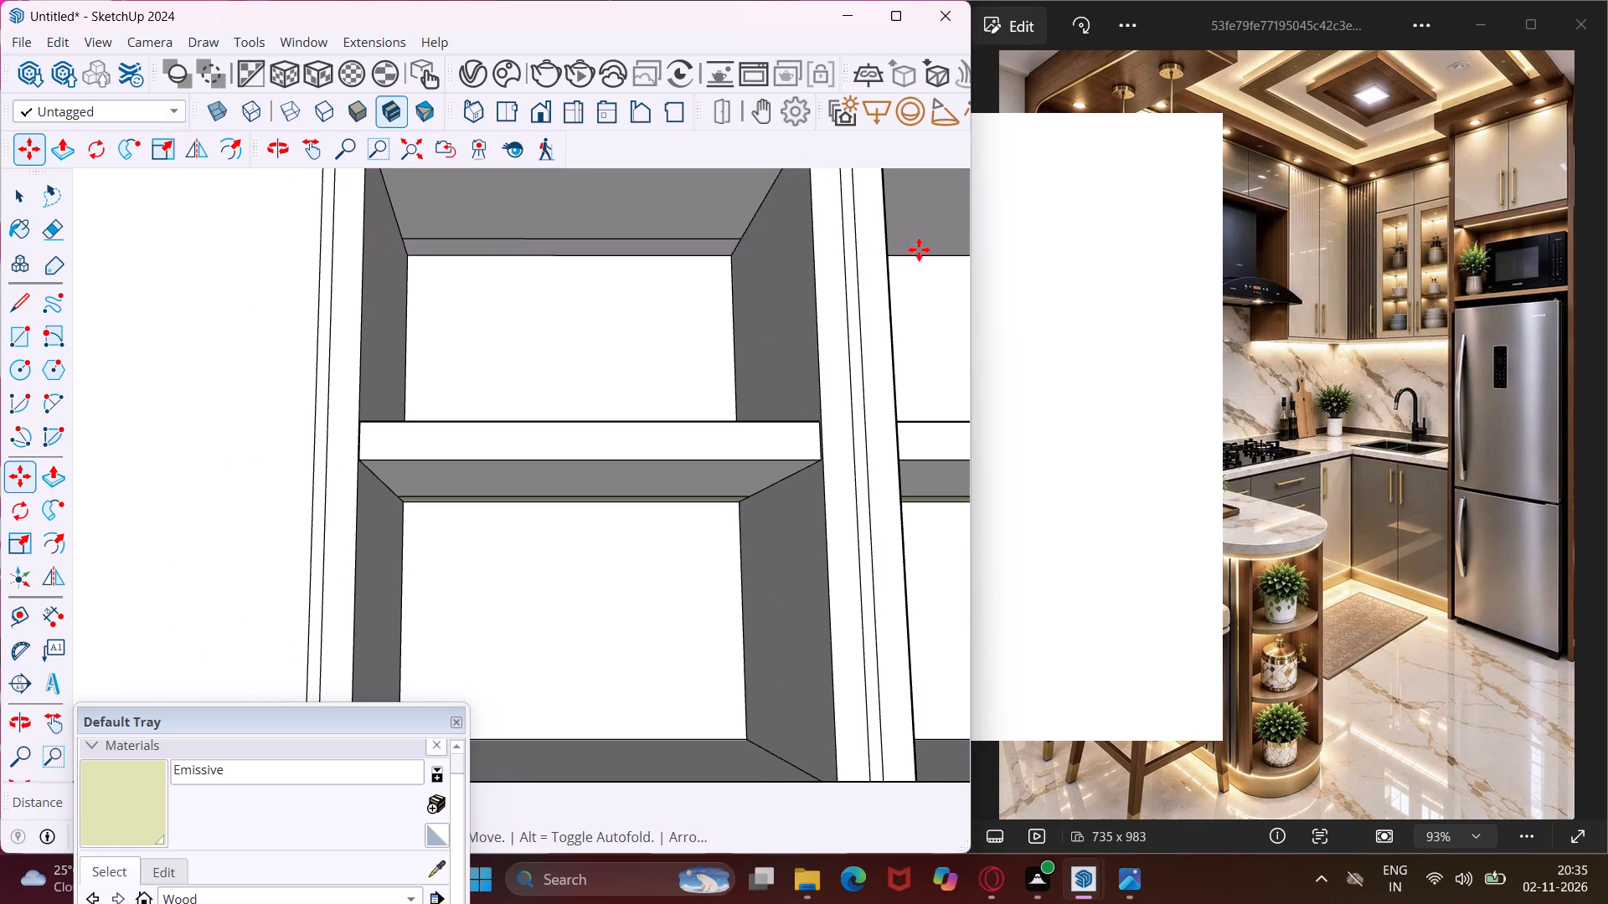
pyautogui.press('space')
# Copy the rear edge of the right bay's top underside 2" forward to outline a light strip.
pyautogui.moveTo(899, 260); pyautogui.dragTo(761, 319, button='middle')
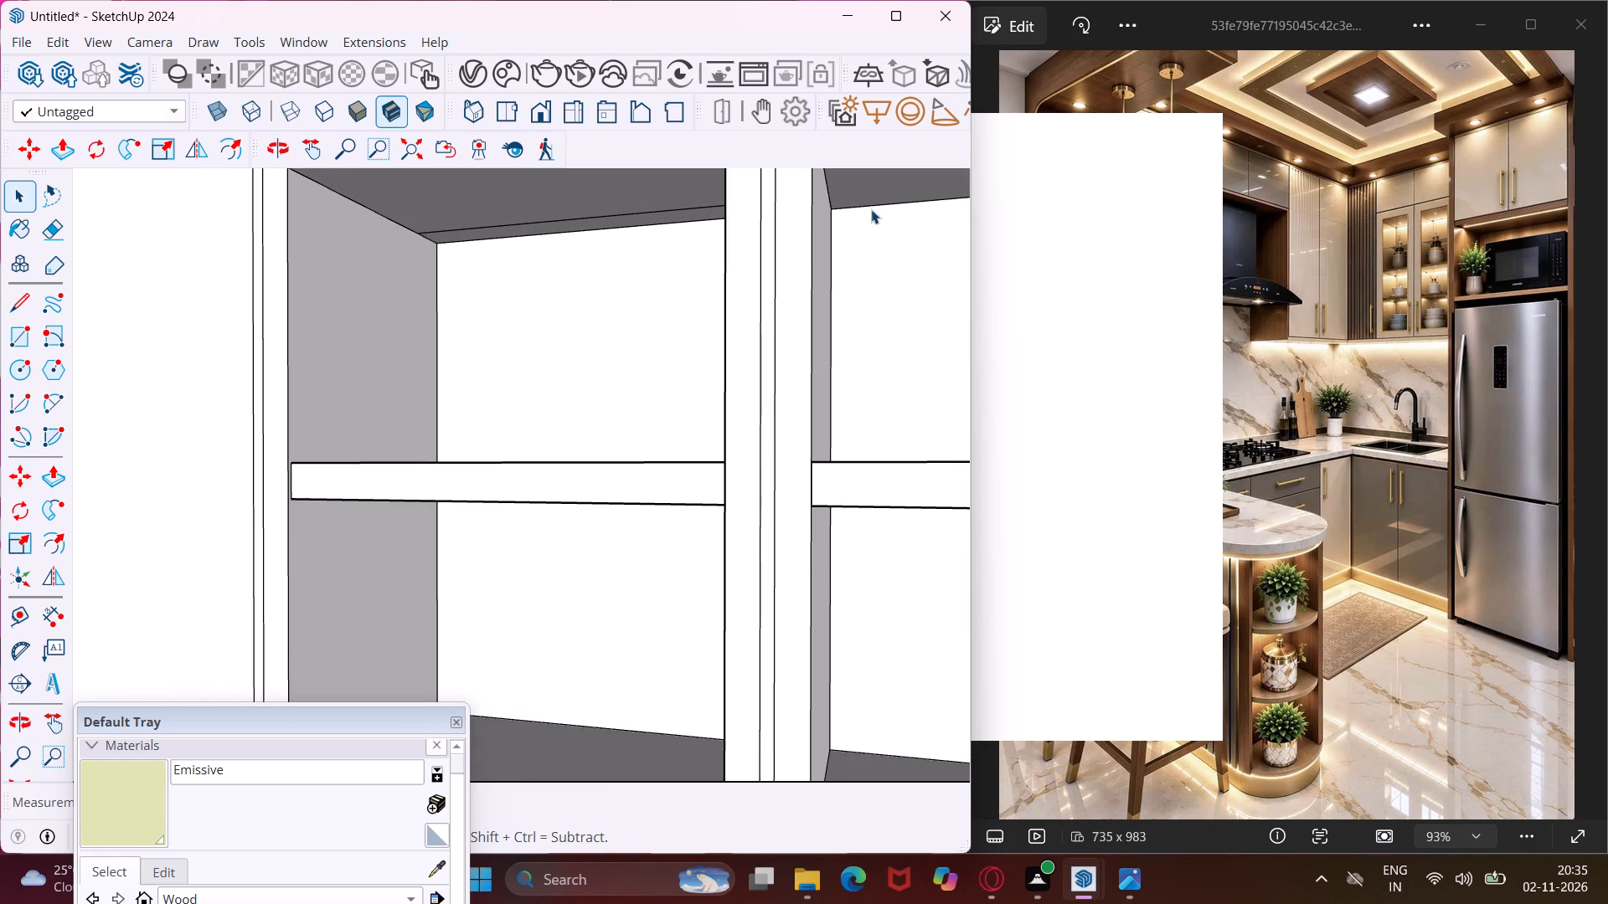
pyautogui.click(867, 205)
pyautogui.press('m')
pyautogui.scroll(3, 862, 207)
pyautogui.click(829, 208)
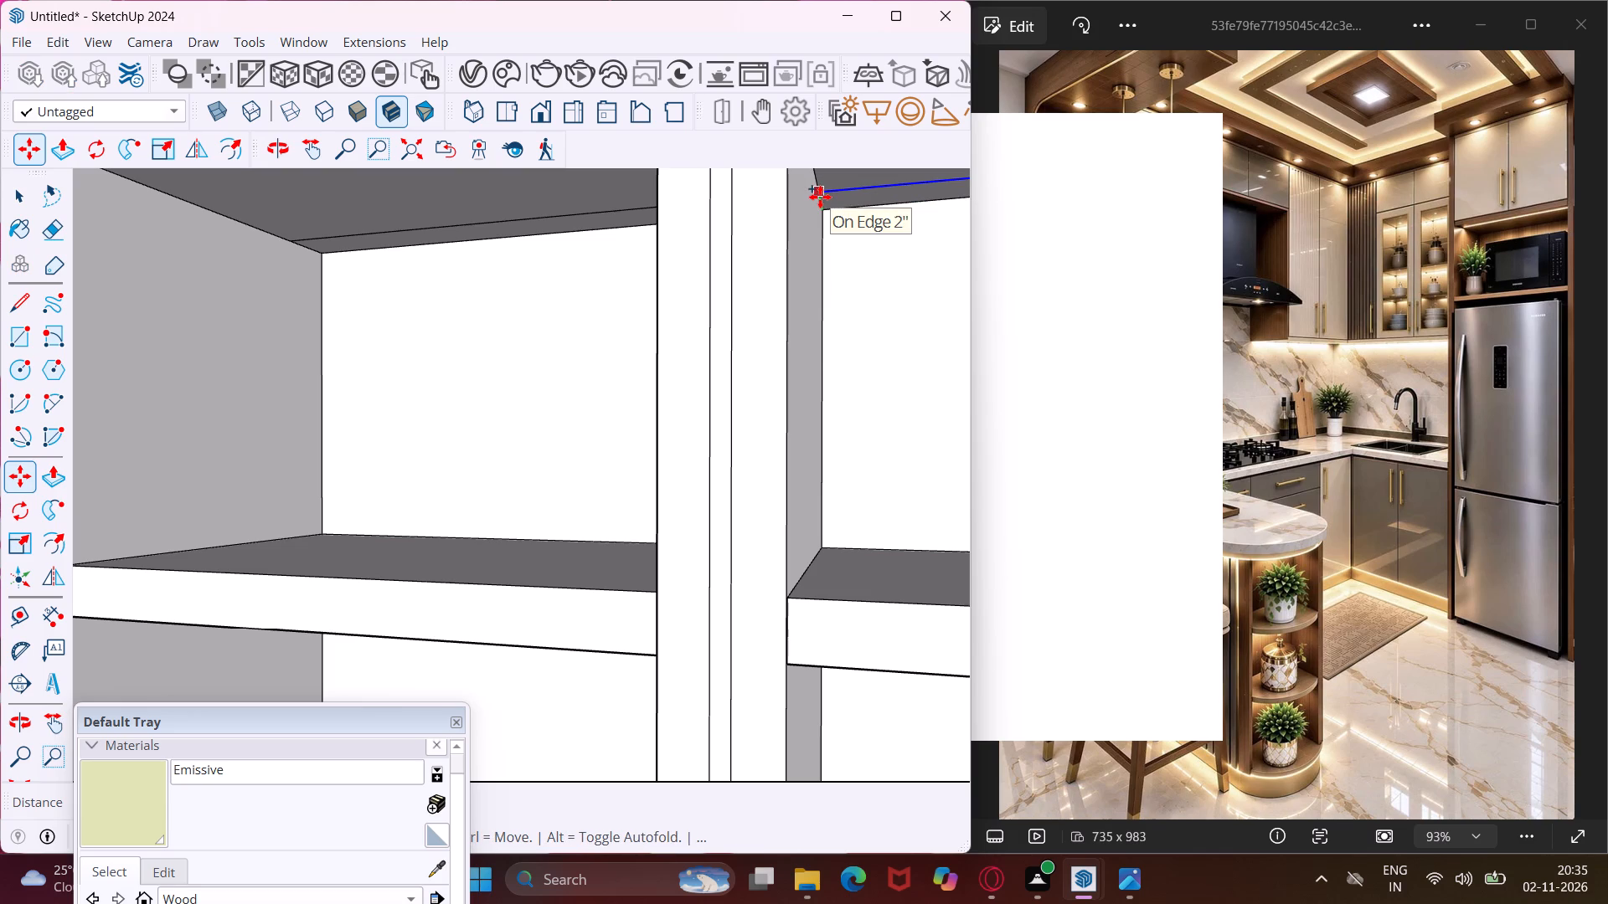
pyautogui.write('2"')
pyautogui.press('Return')
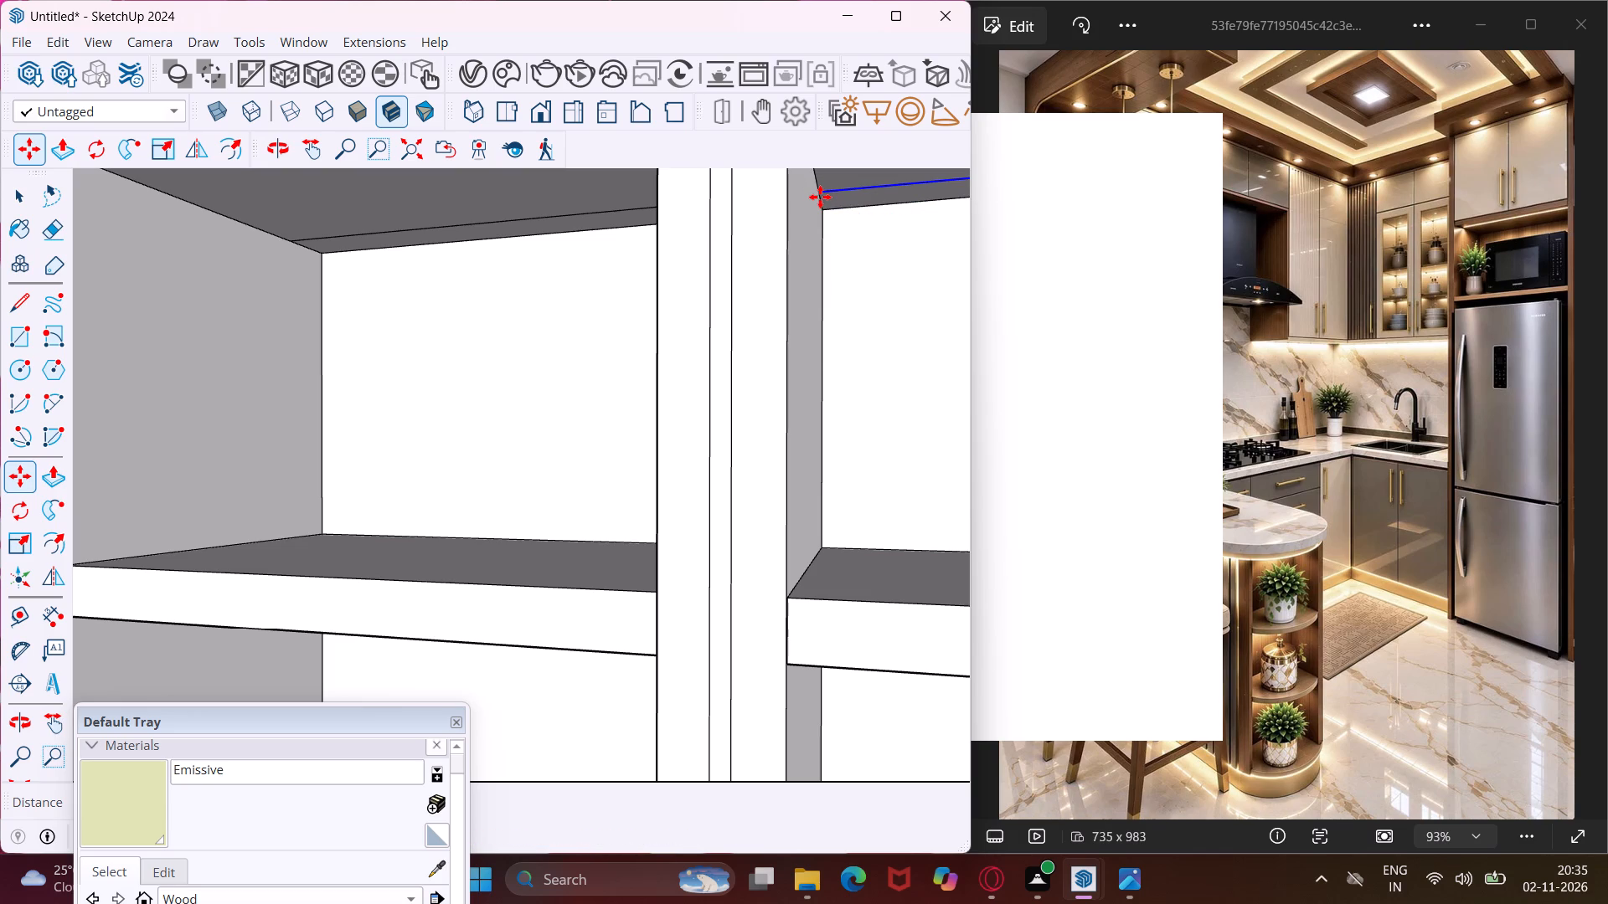
pyautogui.press('Escape')
pyautogui.press('space')
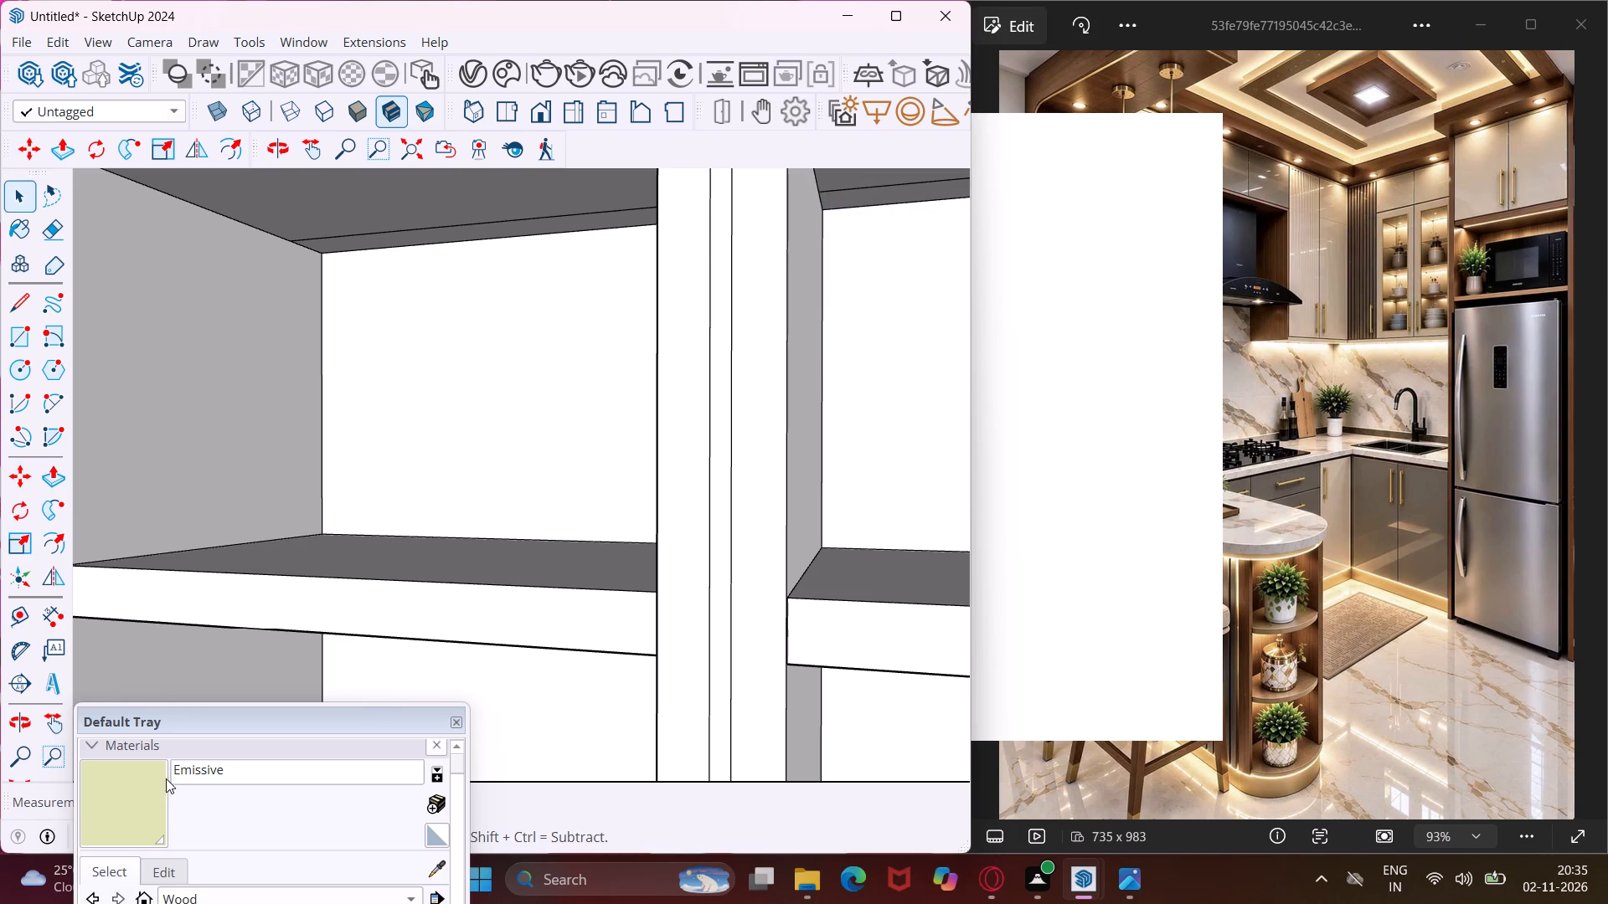
# Paint the strips under the tops of the right and left bays with the Emissive material.
pyautogui.click(151, 794)
pyautogui.scroll(2, 901, 111)
pyautogui.scroll(3, 884, 187)
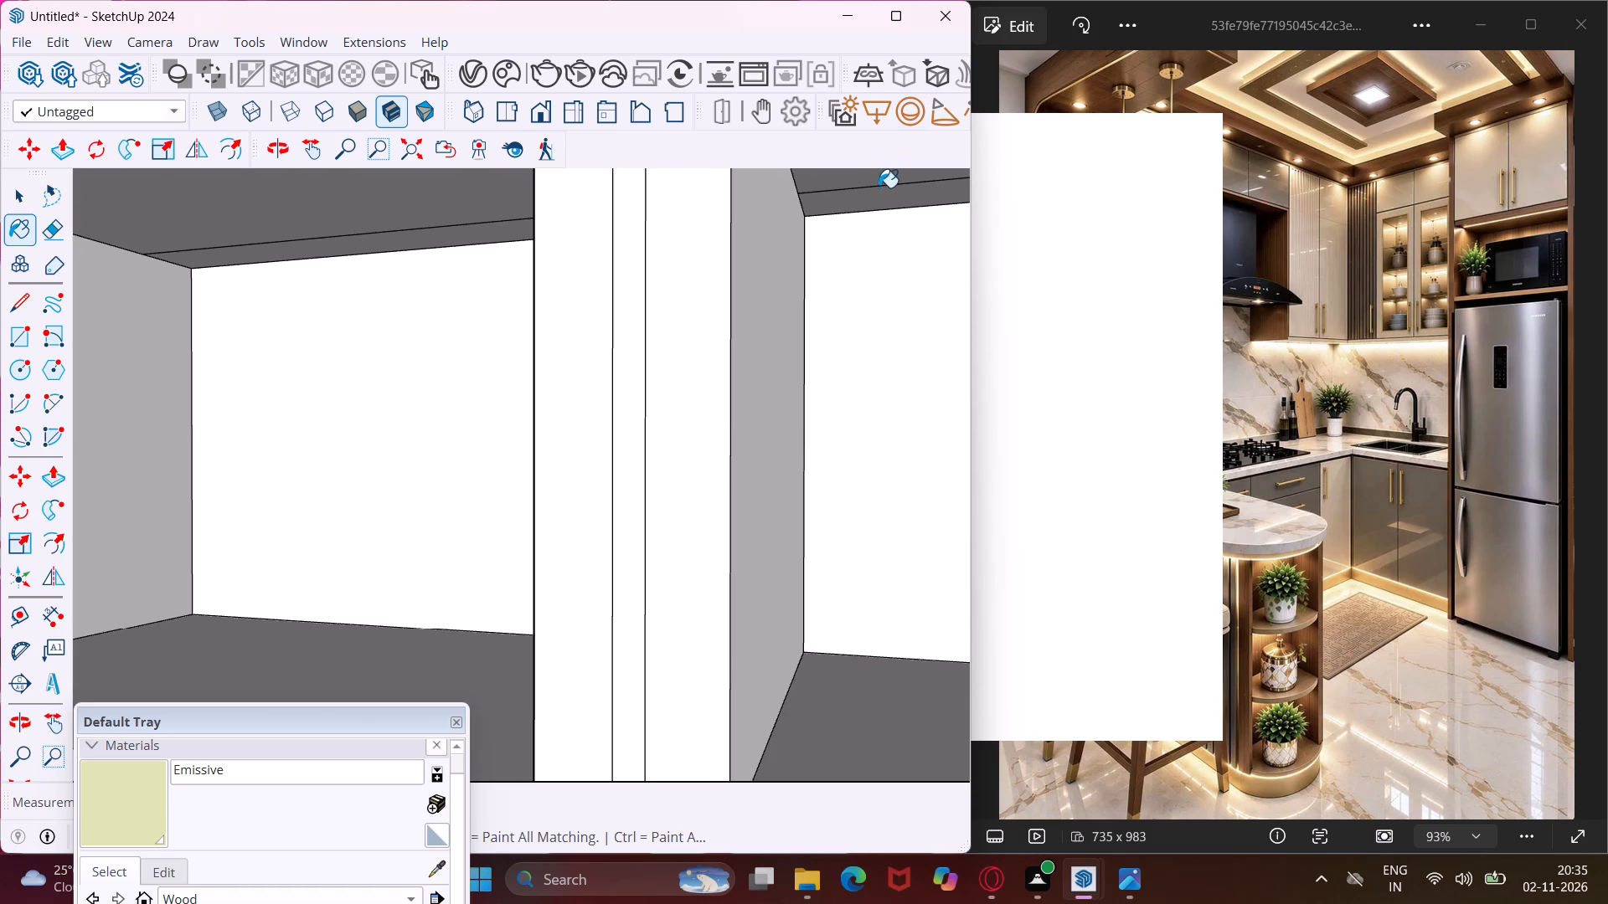
pyautogui.click(869, 197)
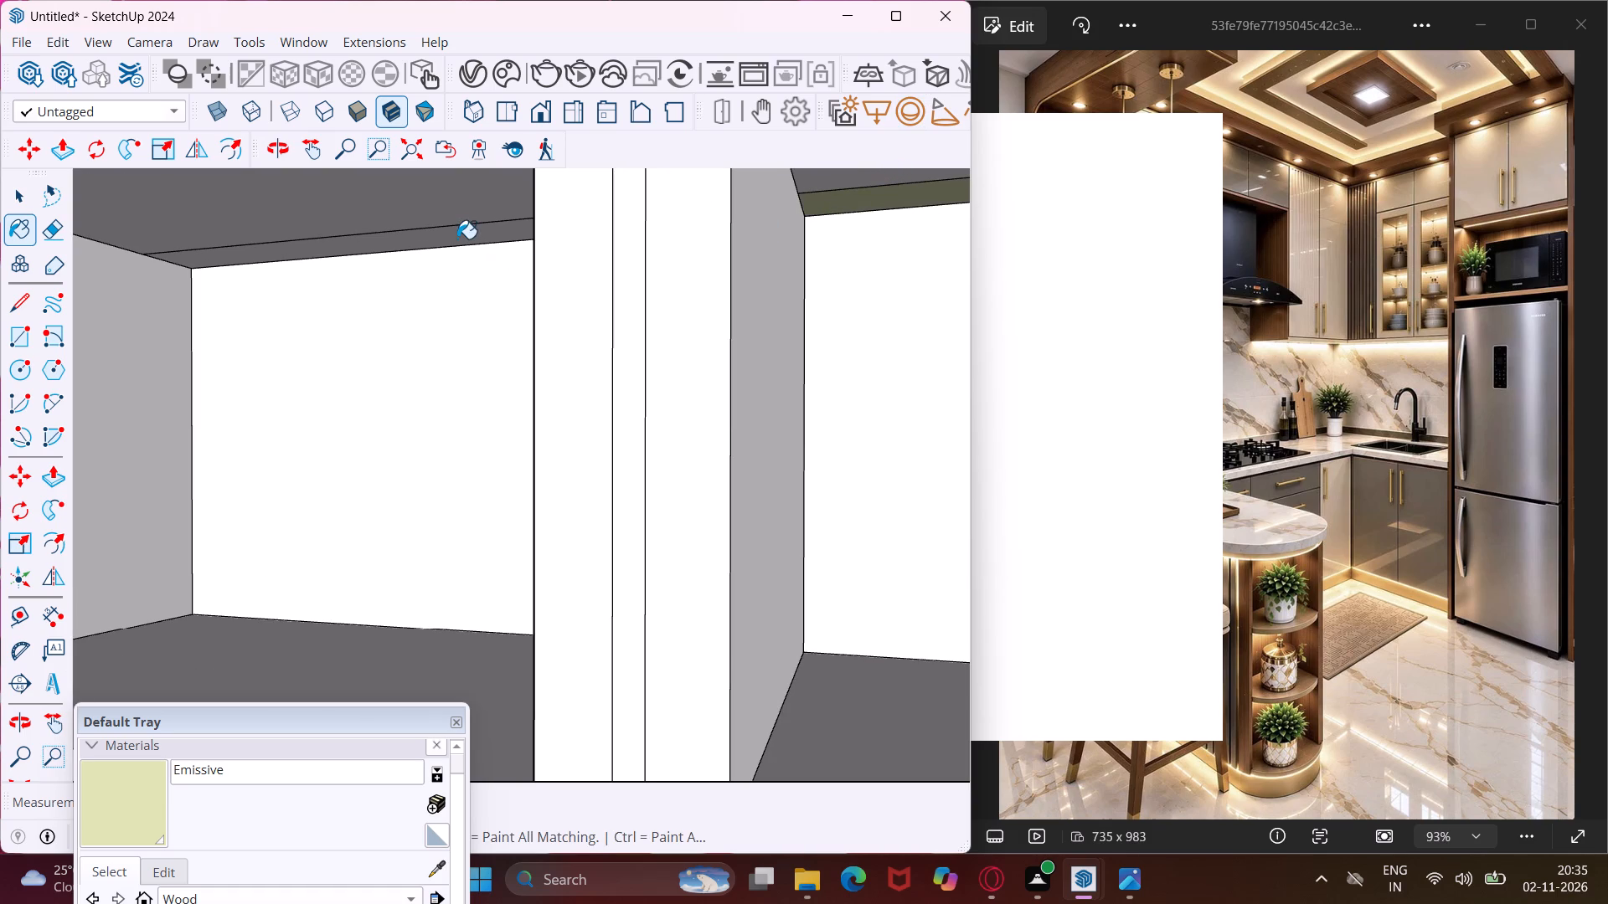
pyautogui.click(457, 239)
# Examine the whole kitchen from the breakfast counter side and compare it with the reference image.
pyautogui.scroll(-6, 474, 298)
pyautogui.moveTo(477, 305); pyautogui.dragTo(502, 410, button='middle')
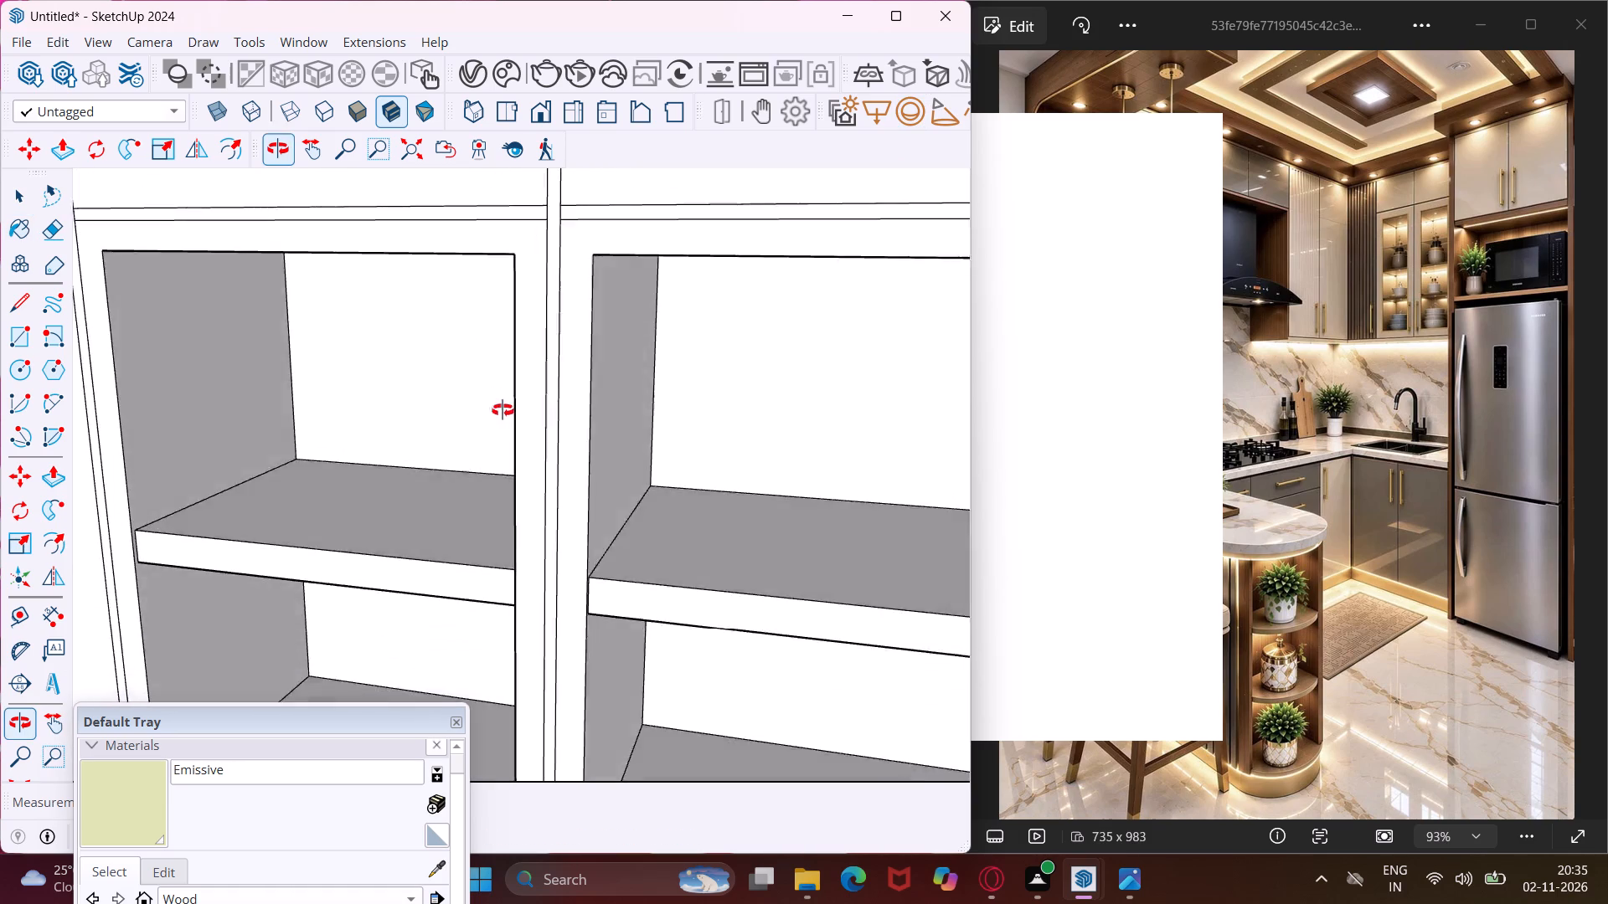
pyautogui.moveTo(502, 410); pyautogui.dragTo(561, 604, button='middle')
pyautogui.scroll(-14, 581, 438)
pyautogui.scroll(-7, 575, 413)
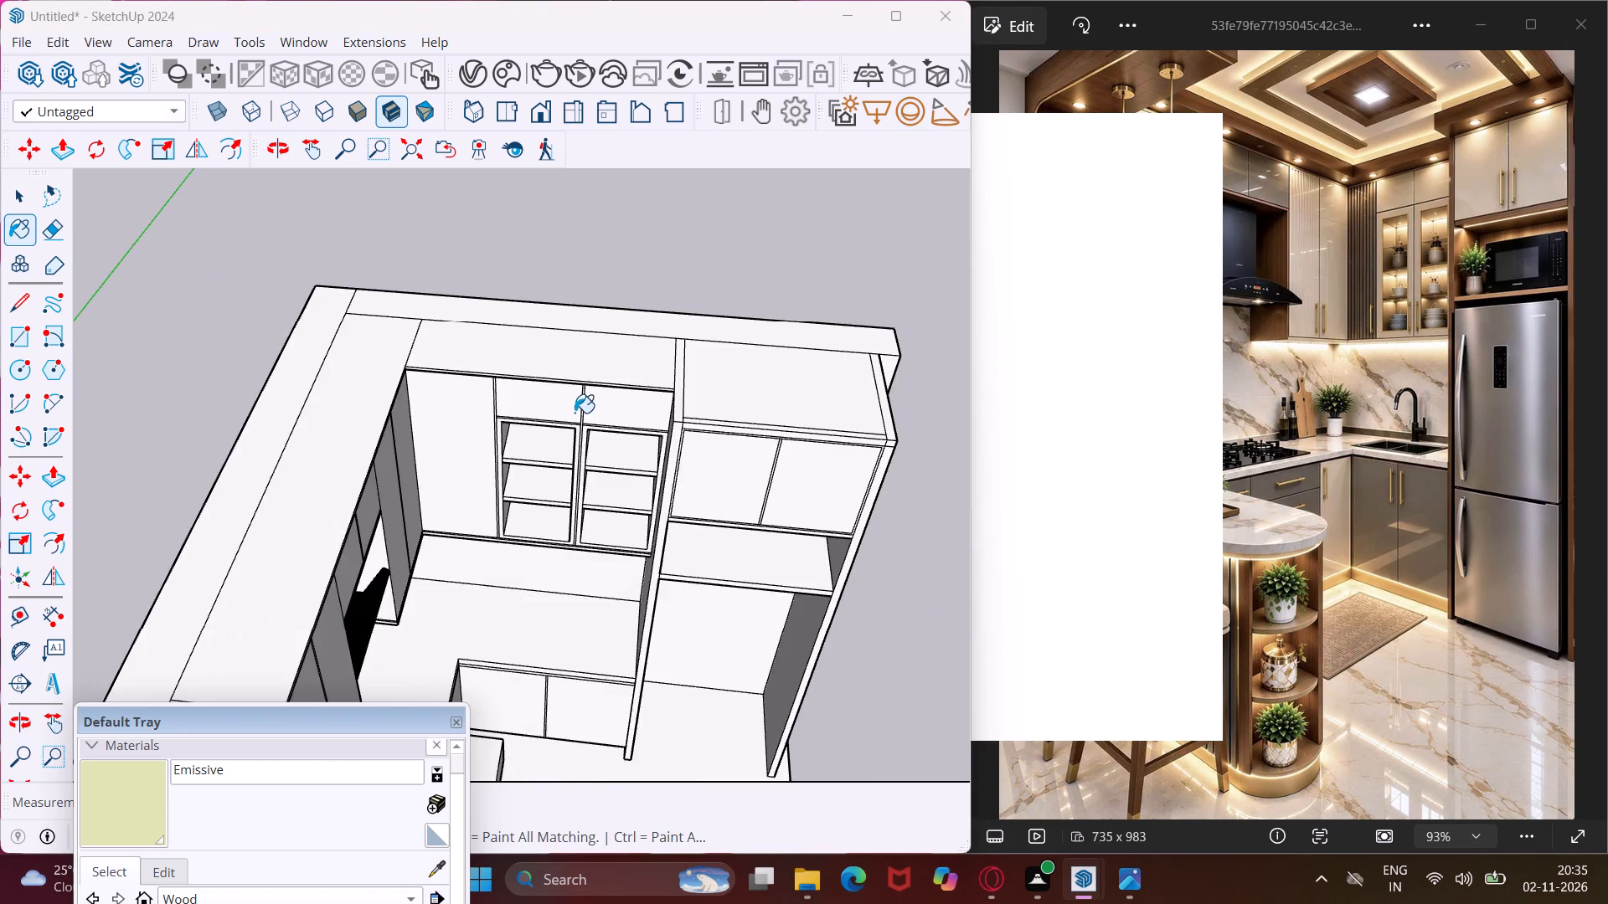
pyautogui.scroll(-12, 572, 409)
pyautogui.moveTo(611, 570); pyautogui.dragTo(538, 528, button='middle')
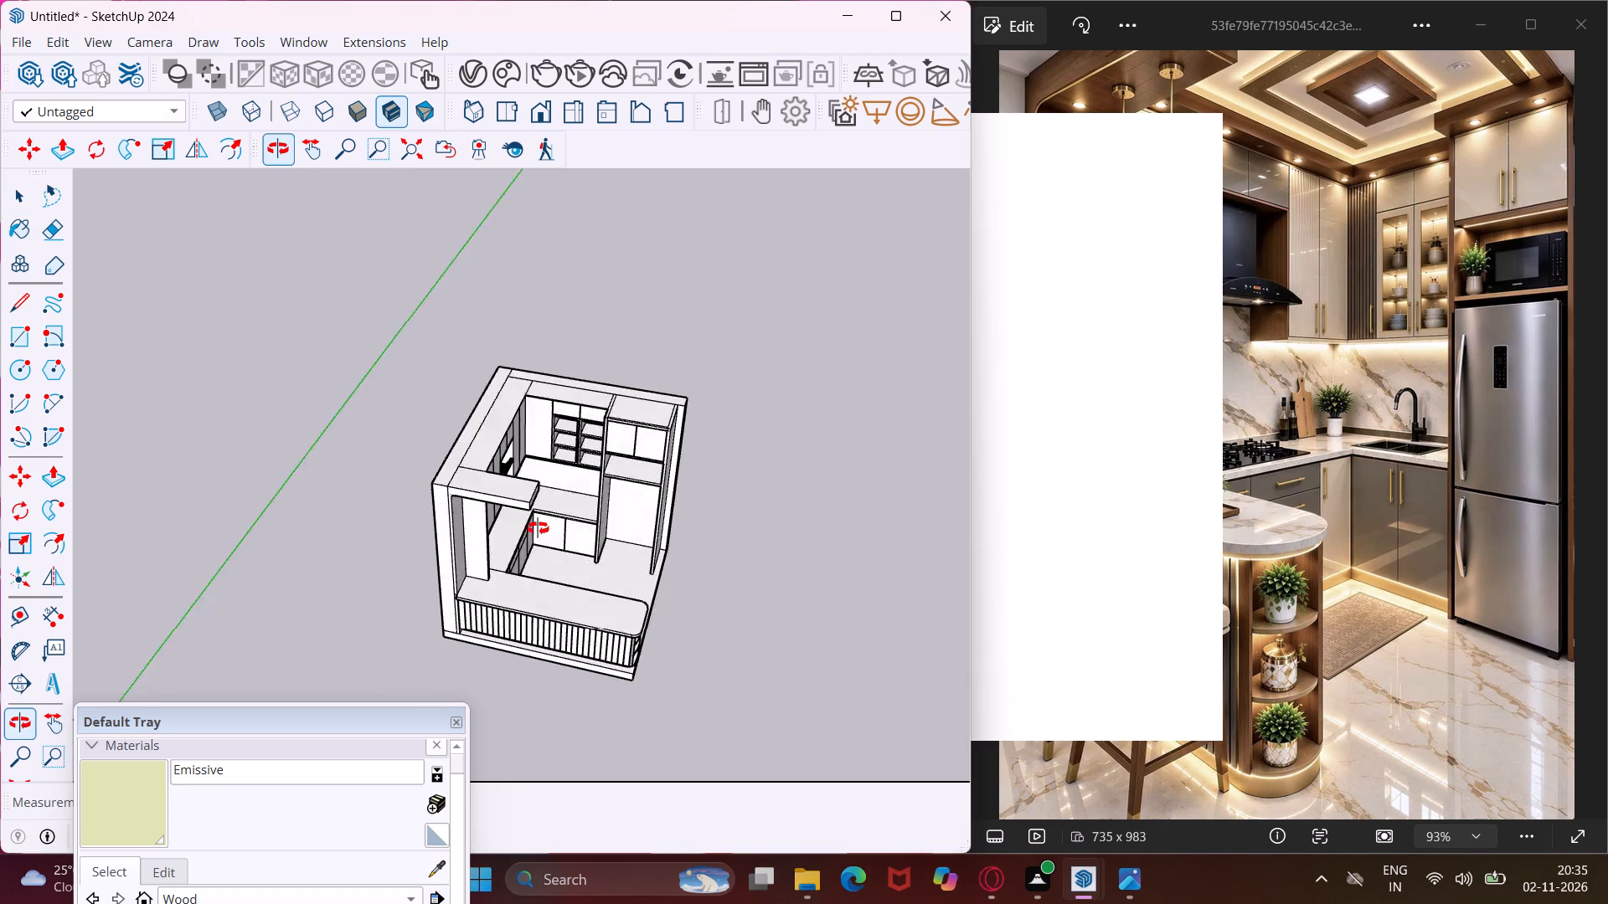
pyautogui.moveTo(538, 528); pyautogui.dragTo(467, 357, button='middle')
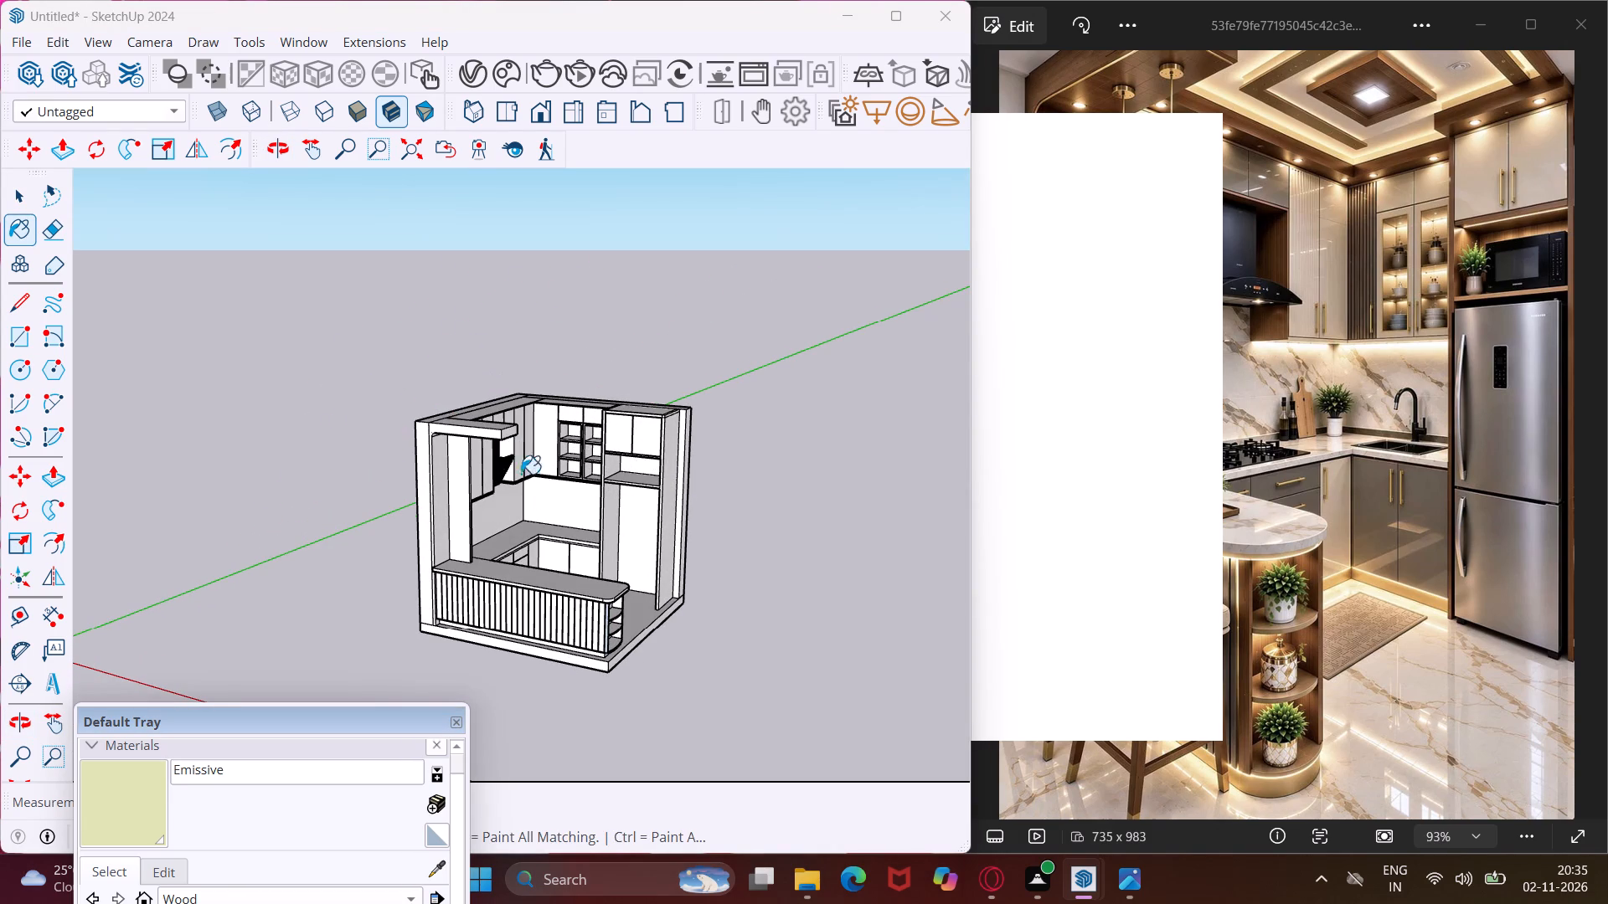
pyautogui.press('Escape')
pyautogui.press('space')
pyautogui.click(1286, 303)
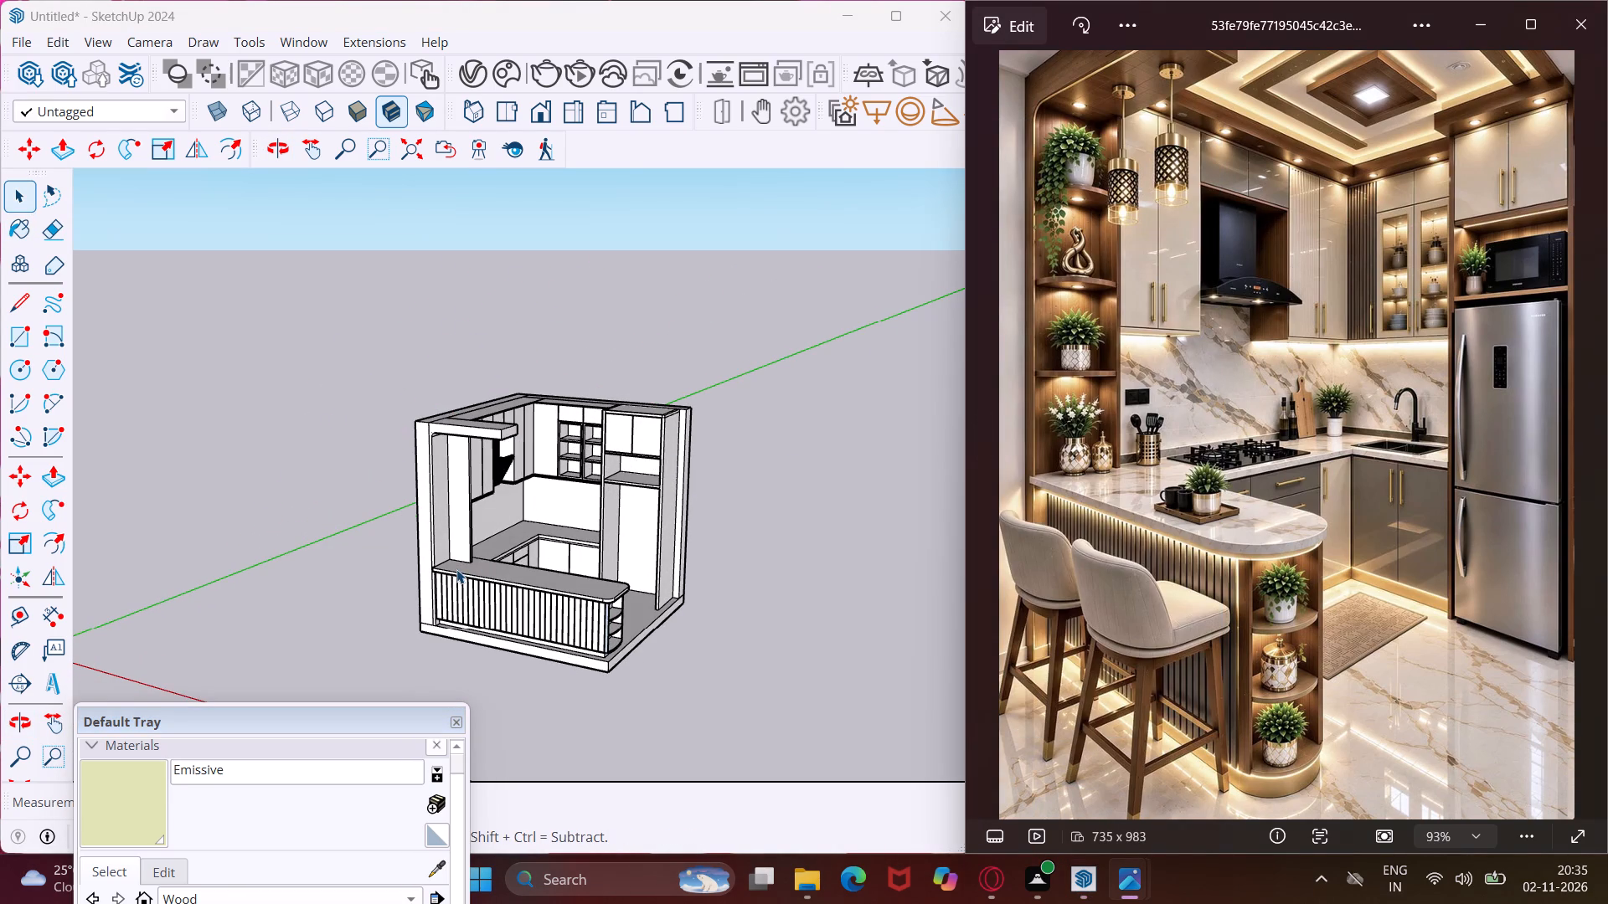
# Erase the vertical edge running down the front face of the tall end wall beside the open niche above the counter.
pyautogui.scroll(4, 446, 541)
pyautogui.scroll(3, 420, 434)
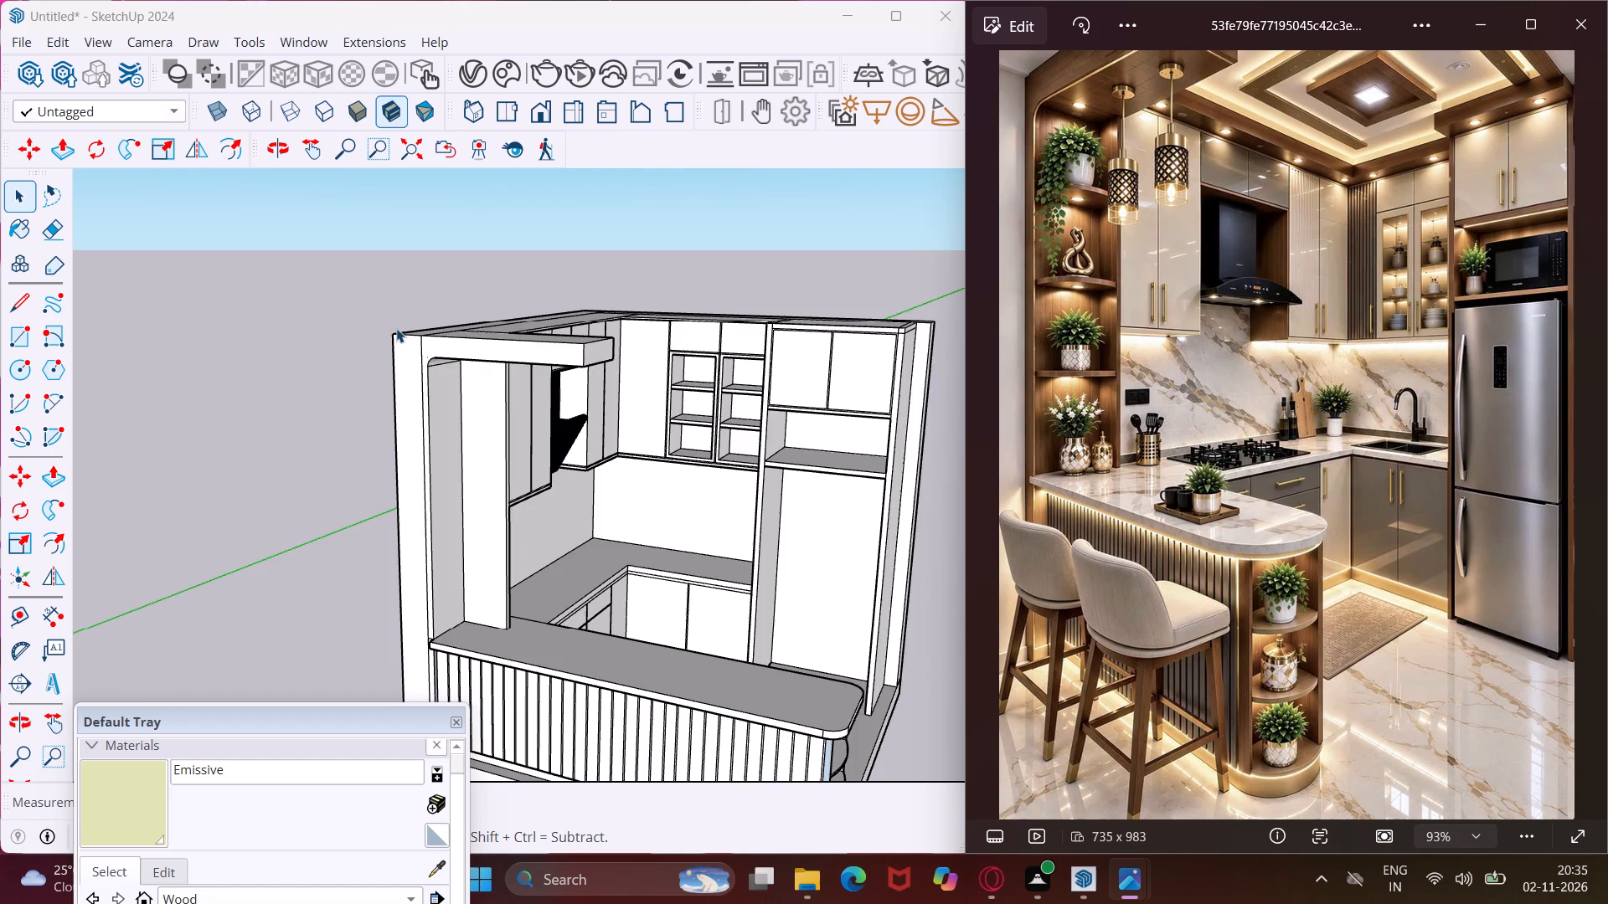
pyautogui.scroll(4, 398, 328)
pyautogui.scroll(-5, 435, 367)
pyautogui.scroll(5, 395, 495)
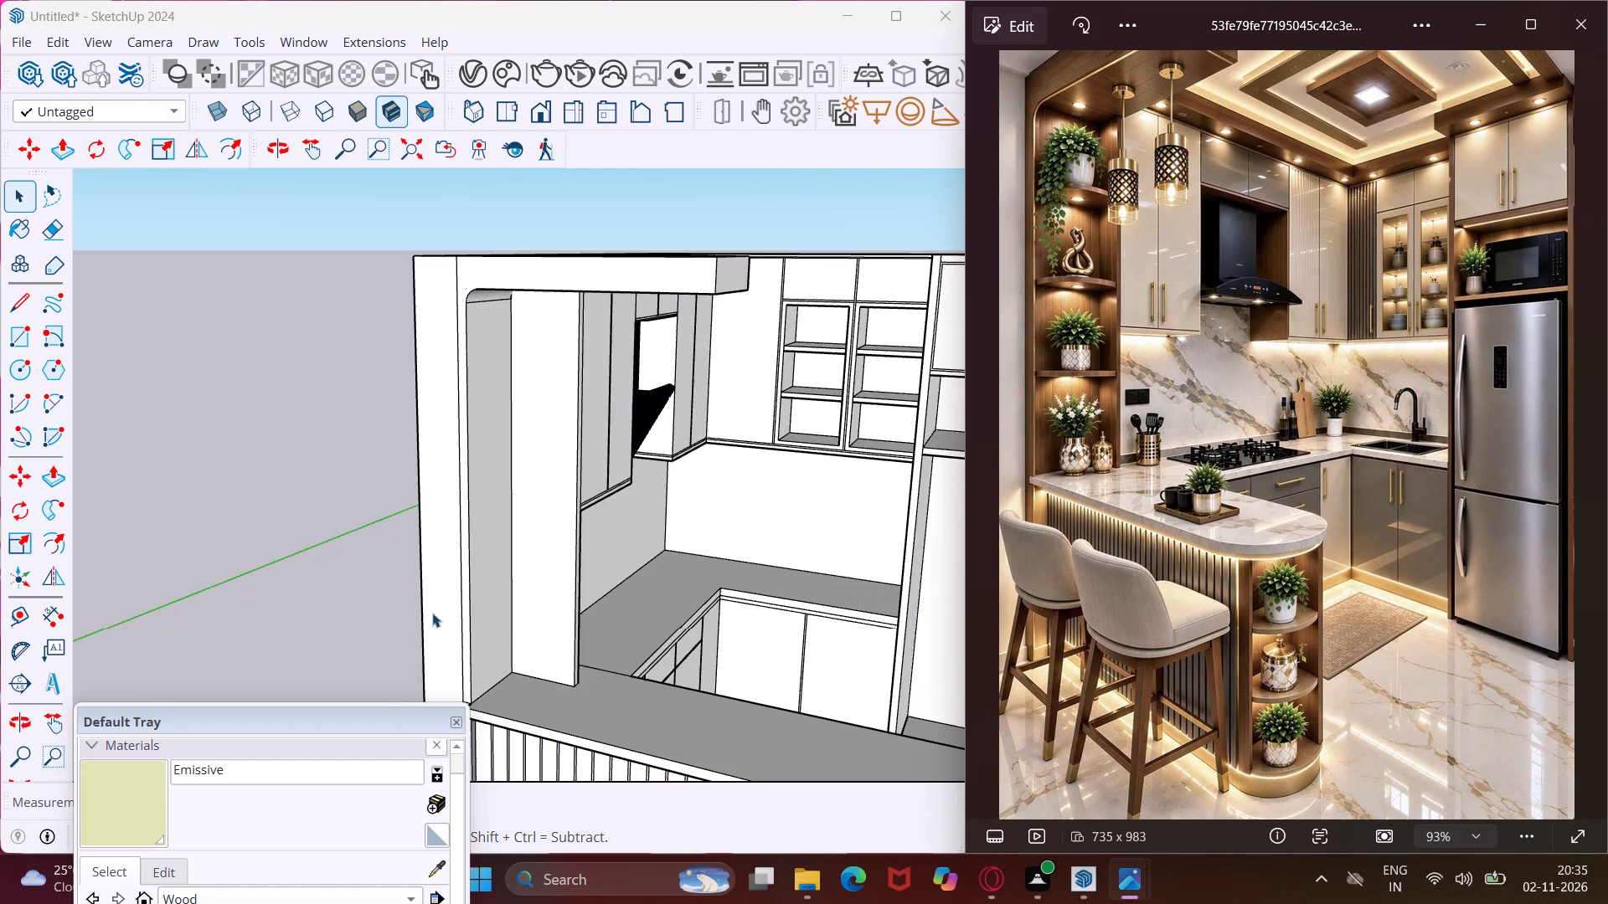
pyautogui.scroll(3, 437, 637)
pyautogui.scroll(-3, 442, 587)
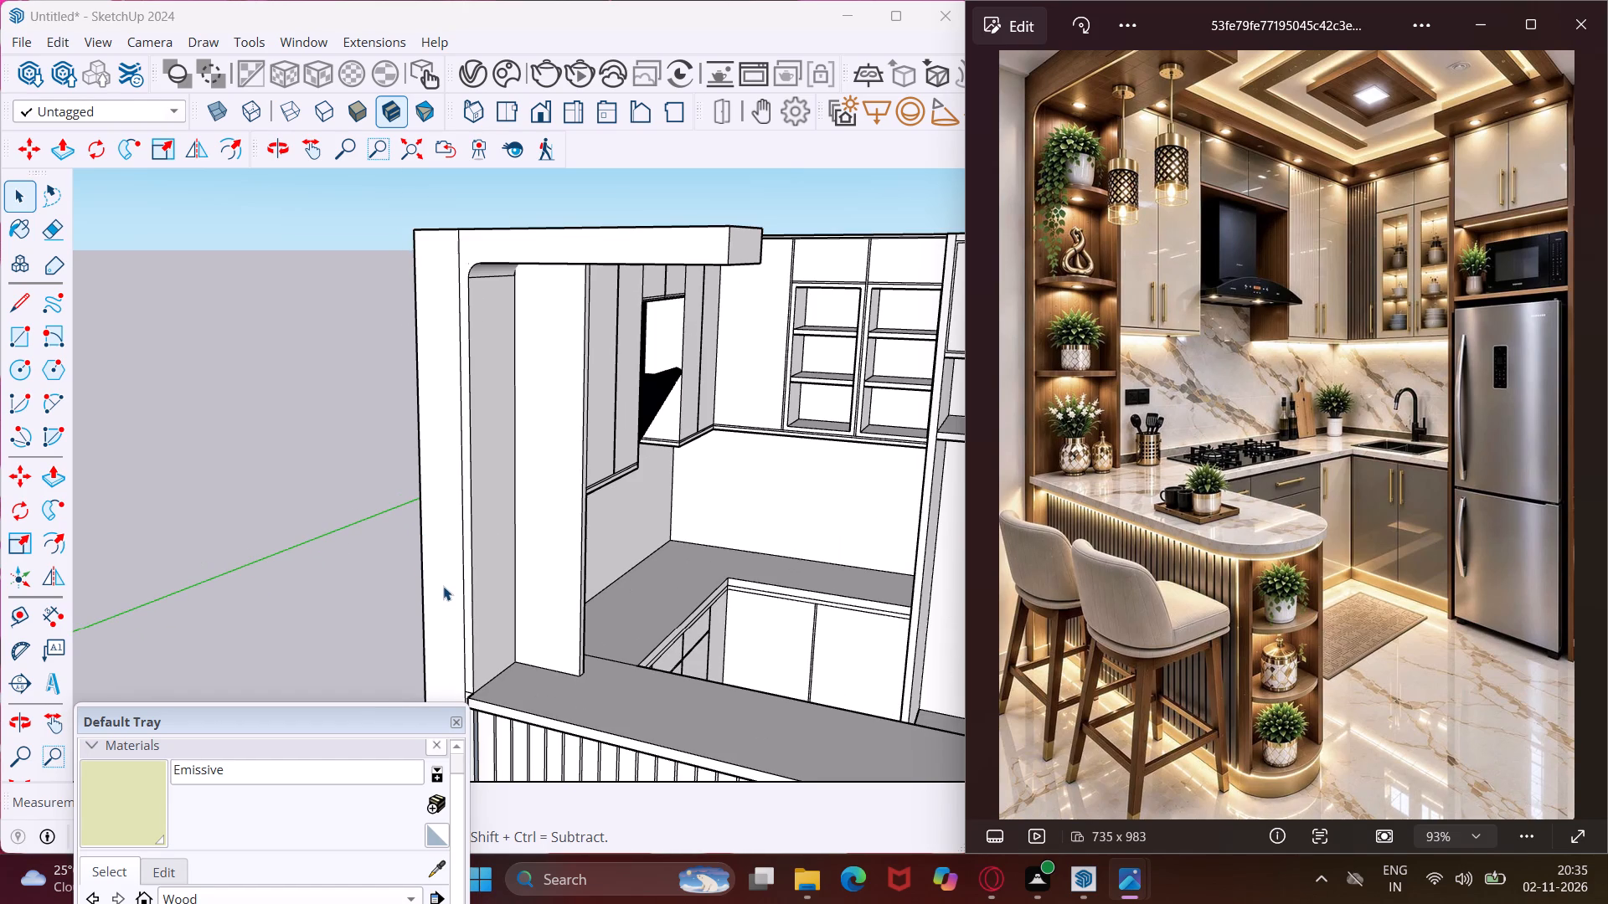
pyautogui.press('e')
pyautogui.scroll(2, 446, 608)
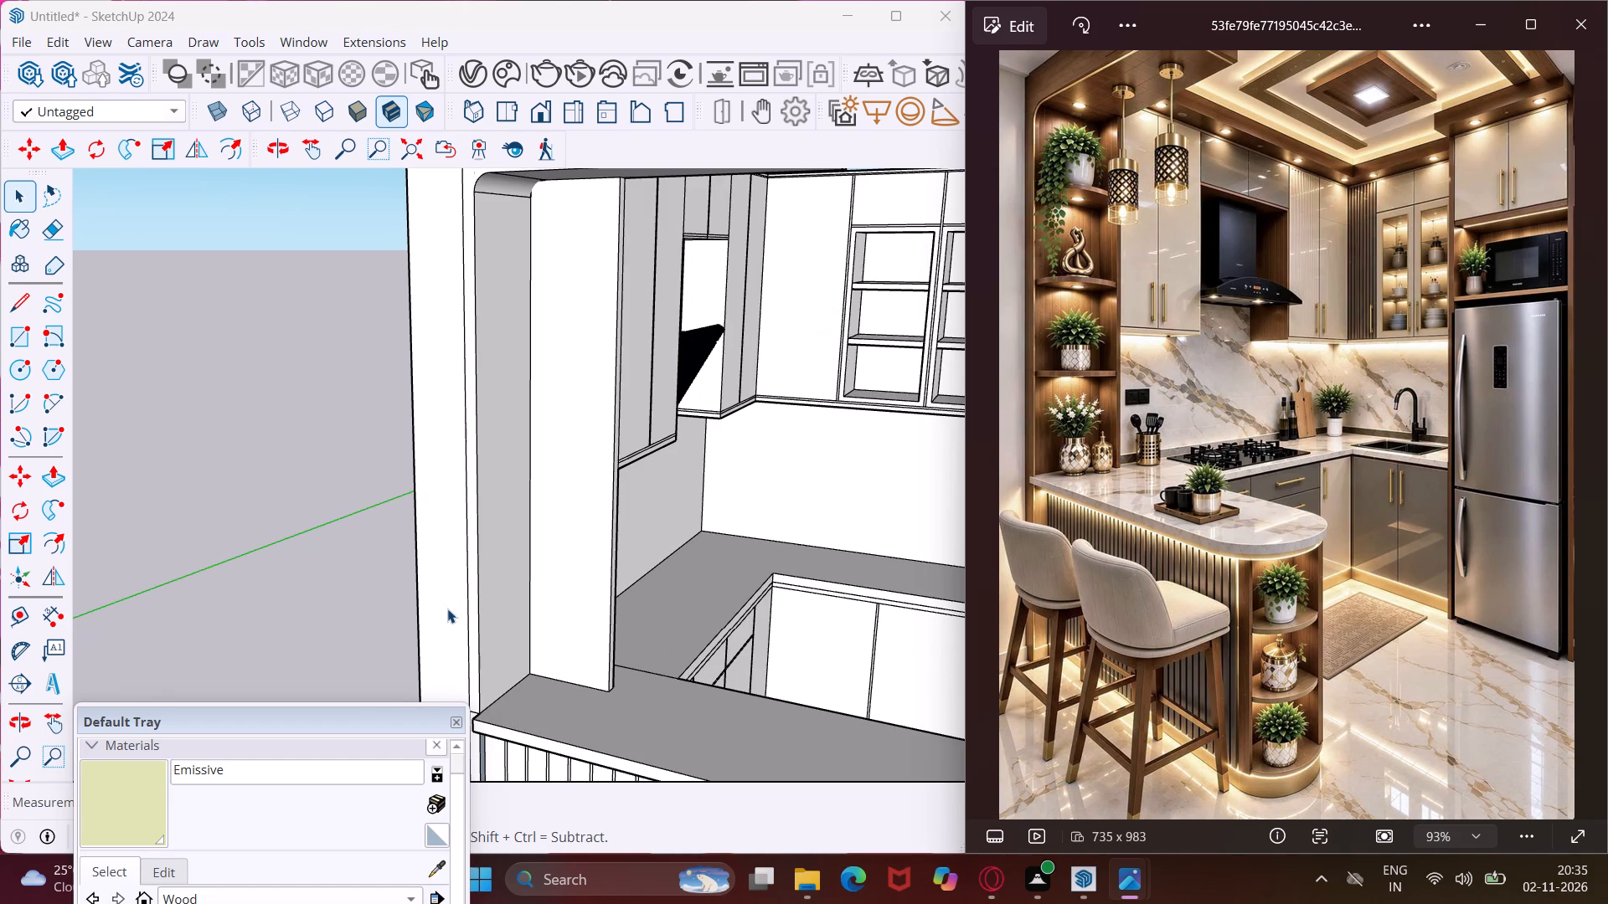
pyautogui.press('e')
pyautogui.press('e')
pyautogui.scroll(7, 466, 552)
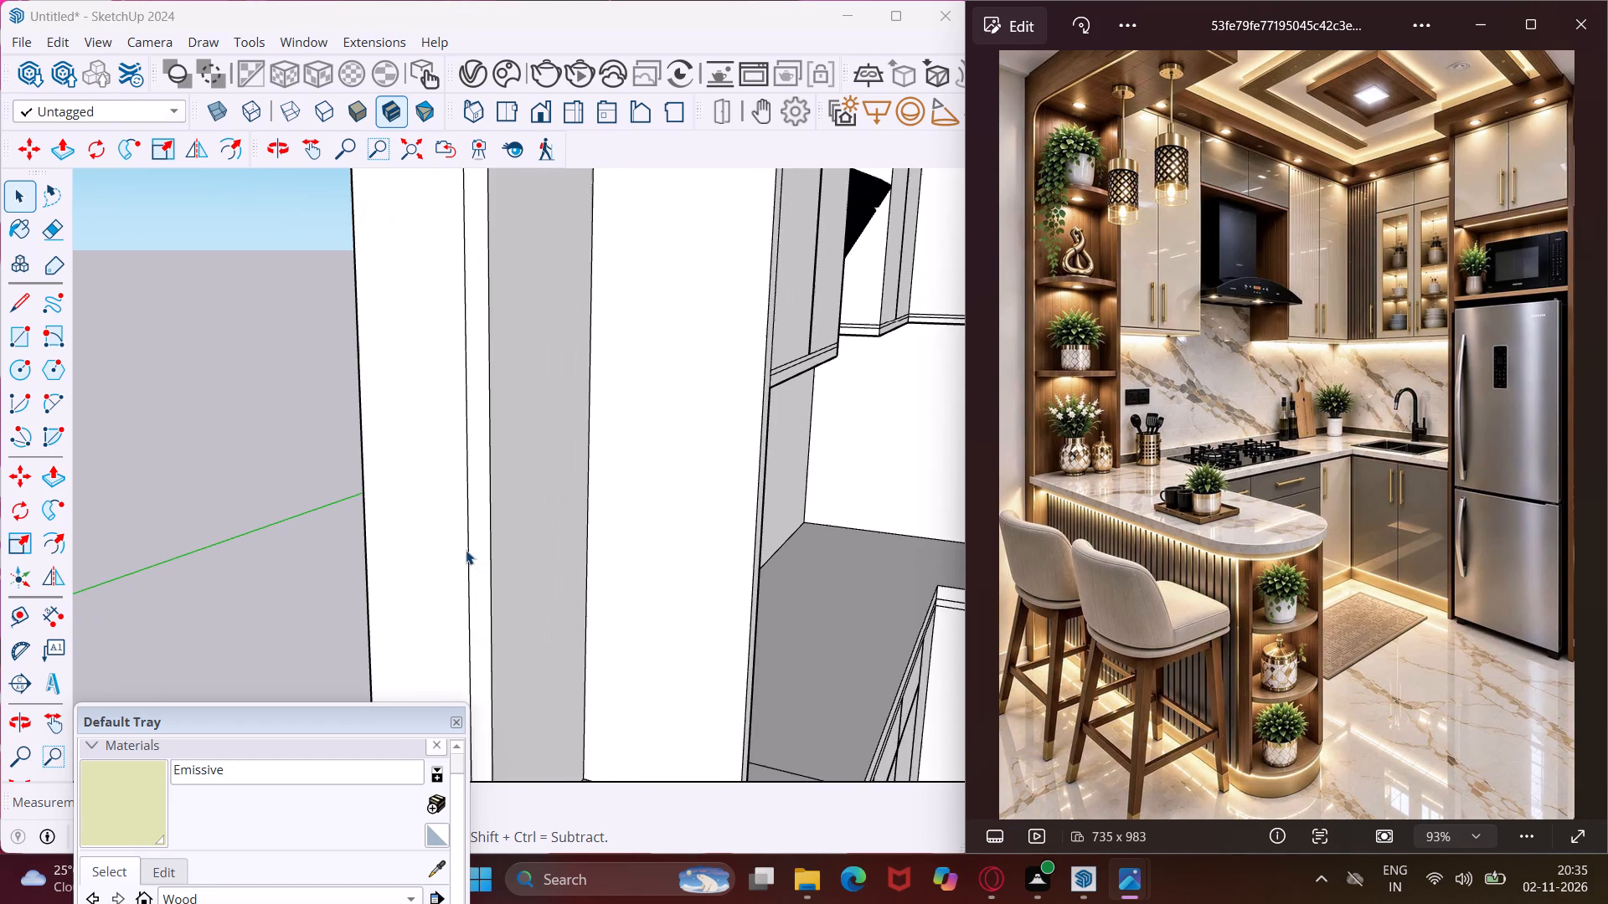
pyautogui.write('eee')
pyautogui.press('e')
pyautogui.scroll(-4, 467, 537)
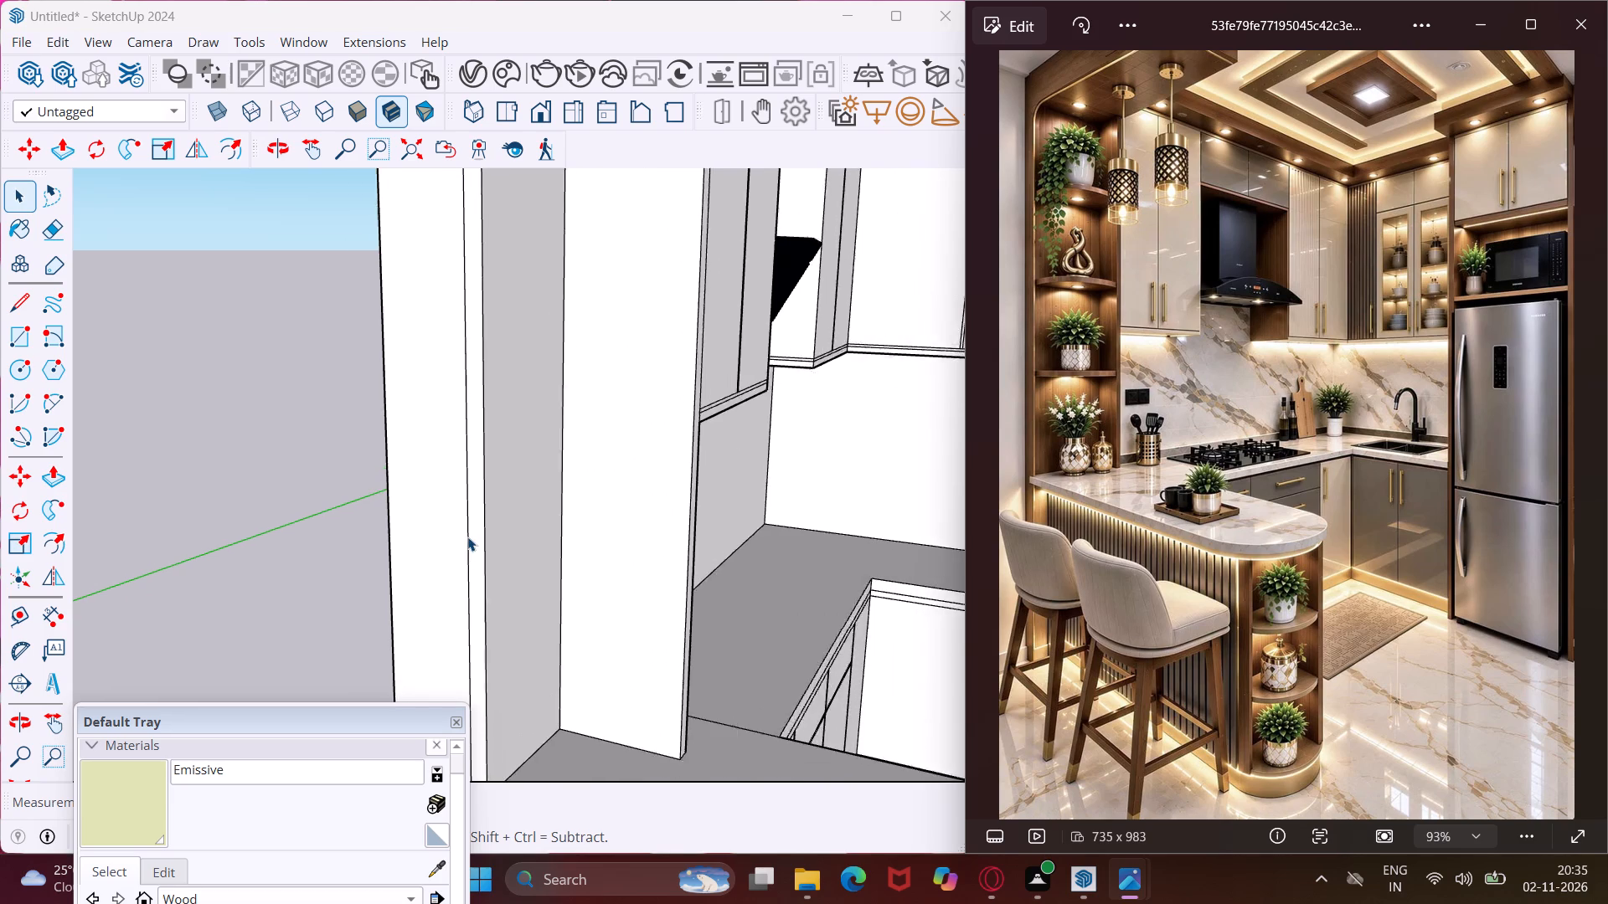
pyautogui.scroll(-6, 467, 537)
pyautogui.click(491, 328)
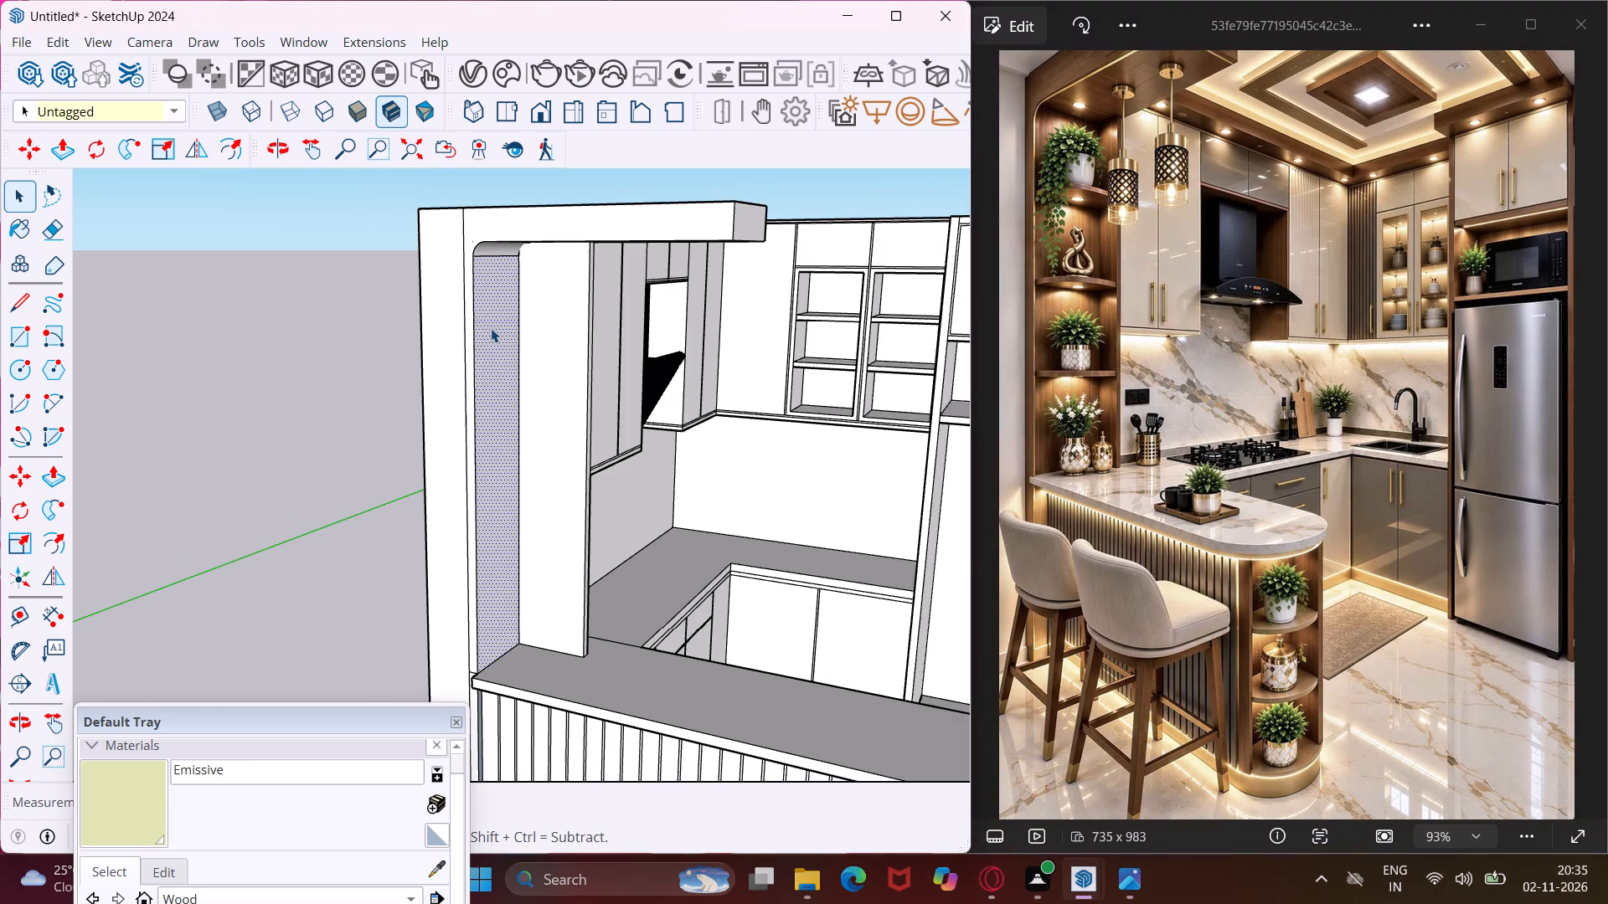
pyautogui.press('Escape')
pyautogui.press('space')
pyautogui.scroll(3, 460, 327)
pyautogui.scroll(3, 449, 237)
pyautogui.press('e')
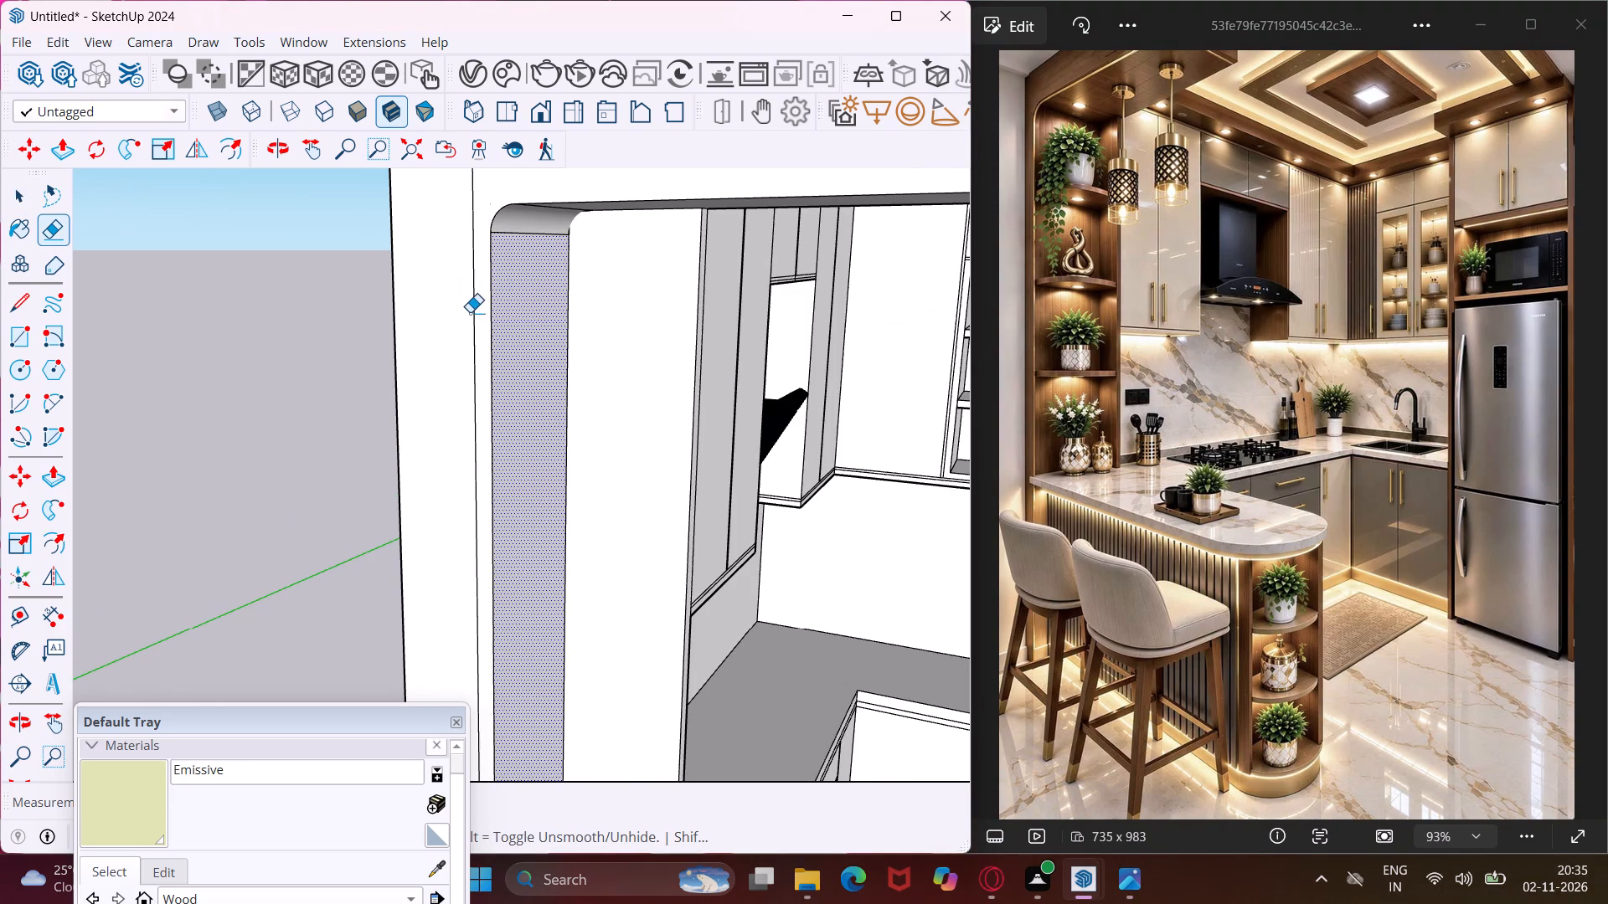
pyautogui.click(471, 313)
pyautogui.click(476, 326)
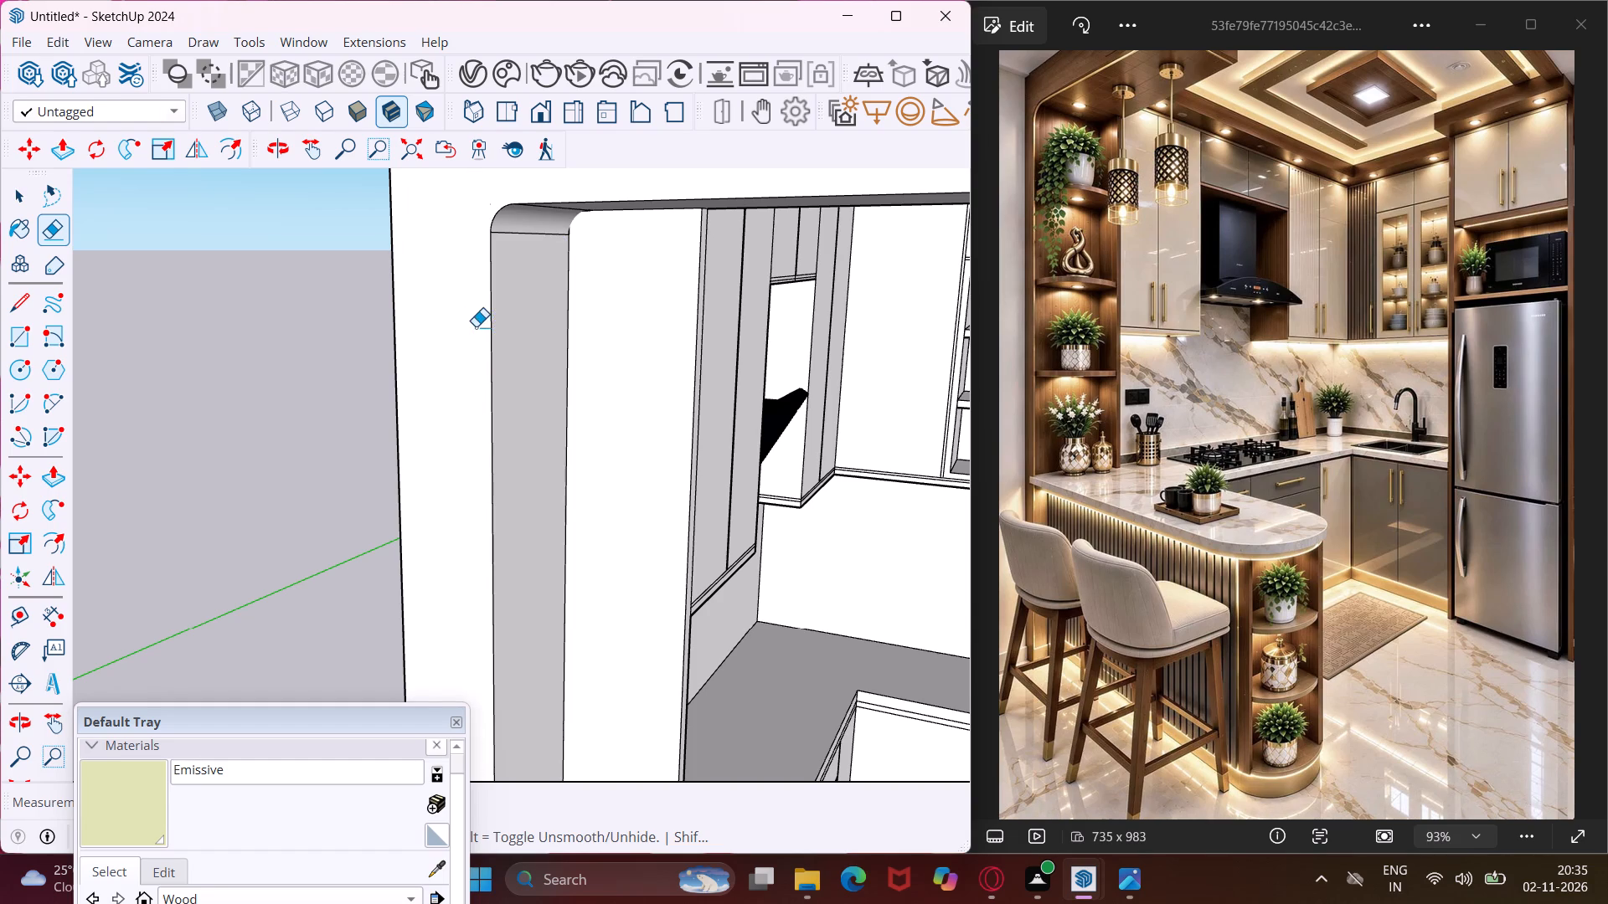
# Erase the stray vertical edge and the short horizontal edge on the end wall's front face beside the breakfast counter's corner.
pyautogui.scroll(-9, 461, 302)
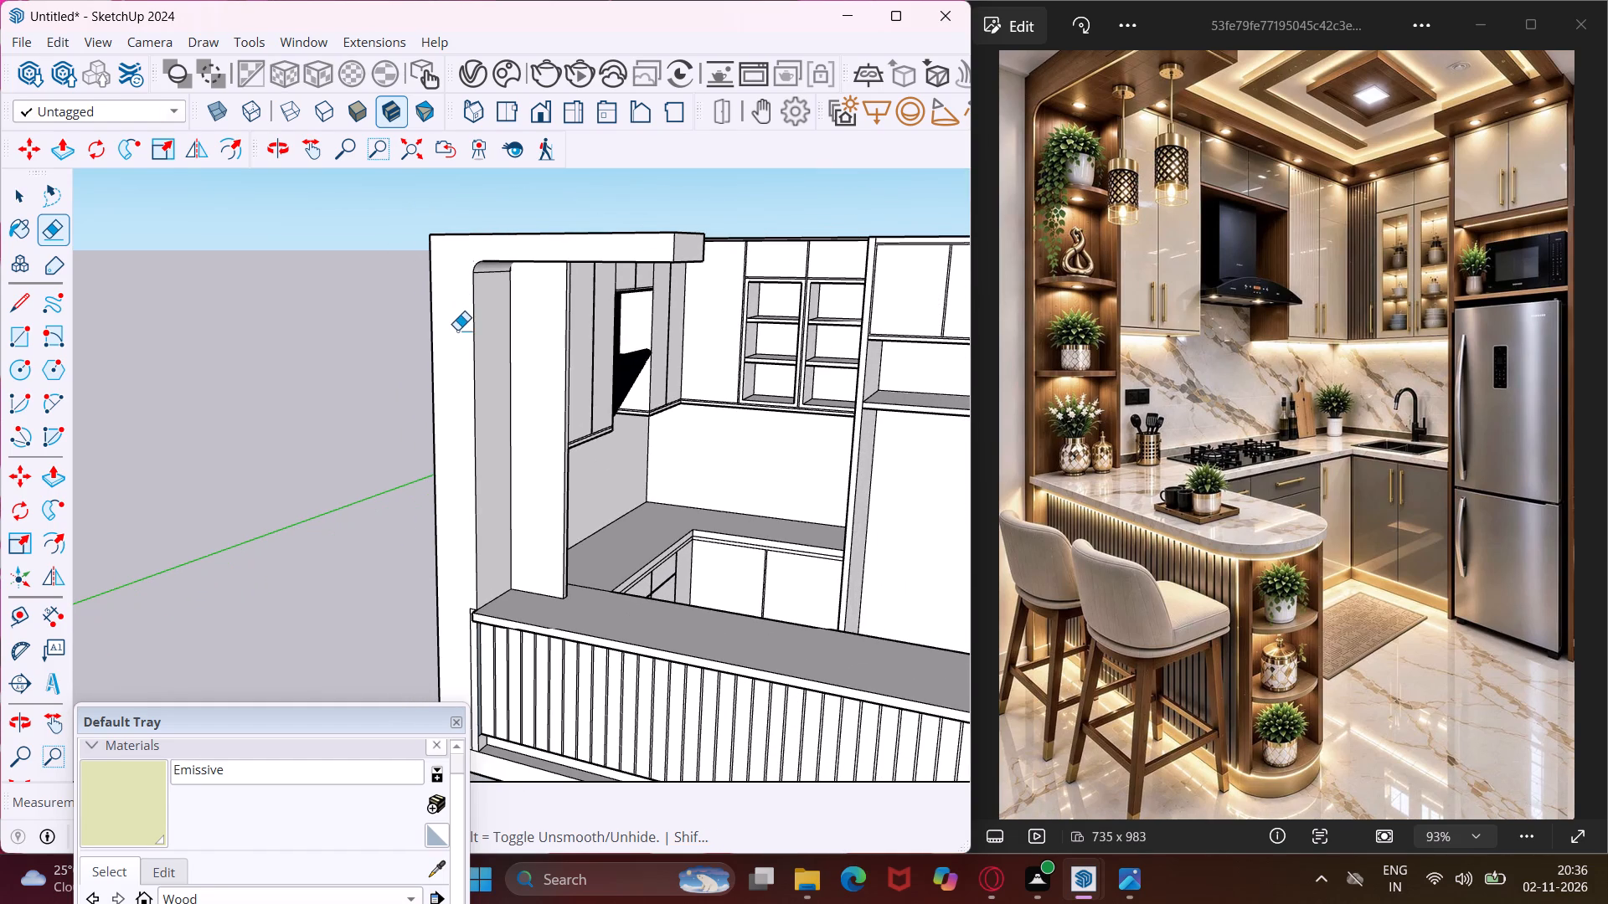
pyautogui.scroll(12, 469, 626)
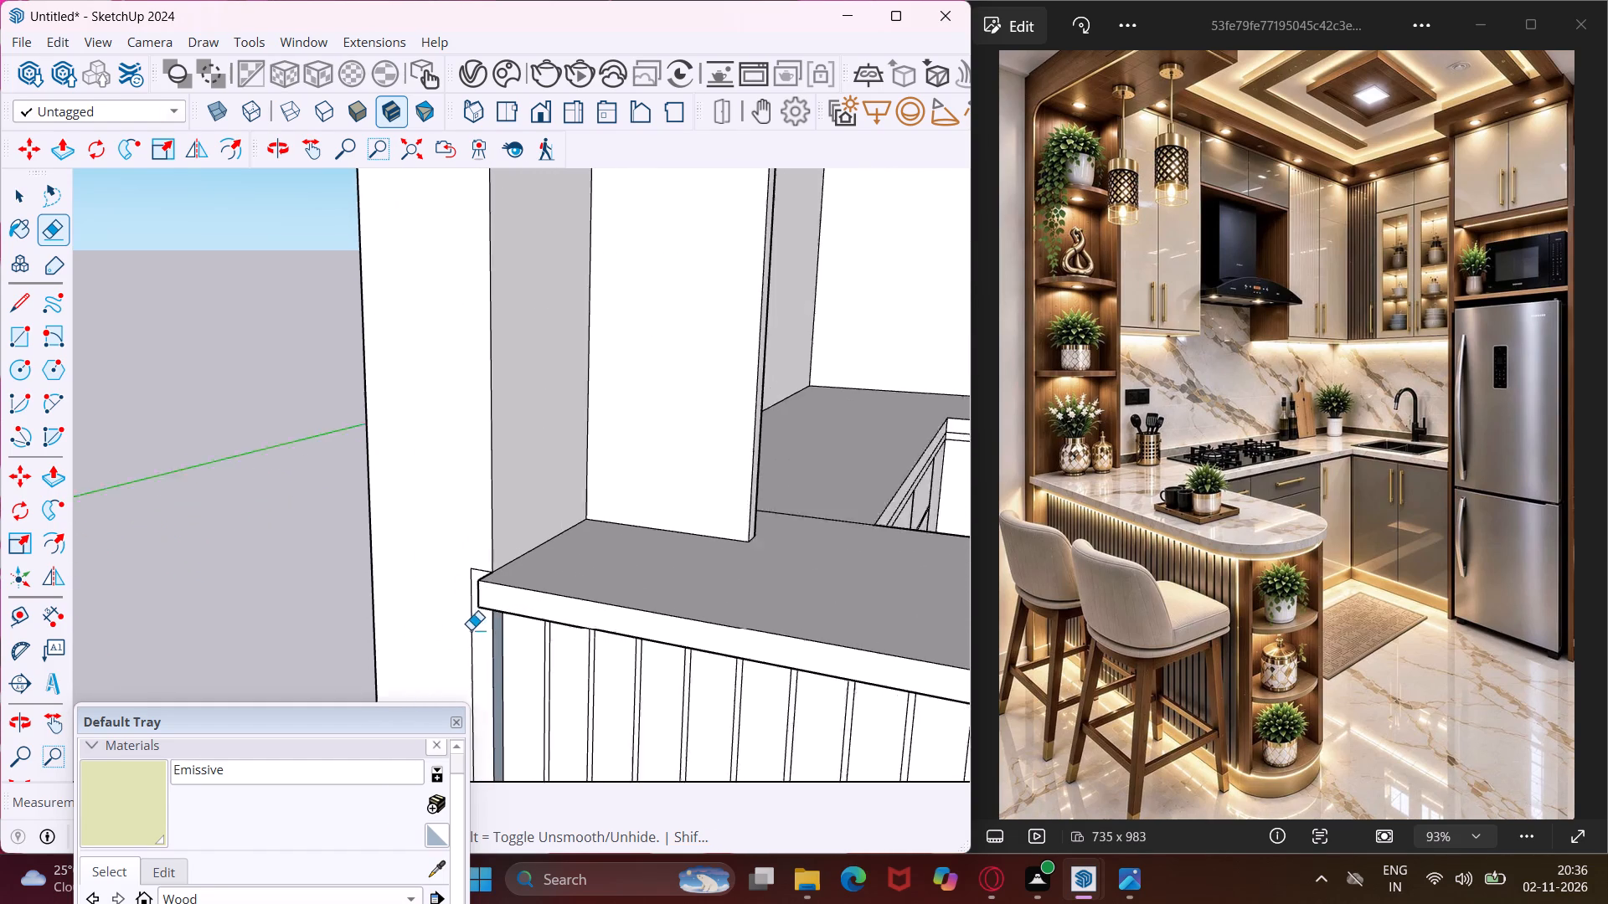
pyautogui.moveTo(470, 581); pyautogui.dragTo(522, 511, button='middle')
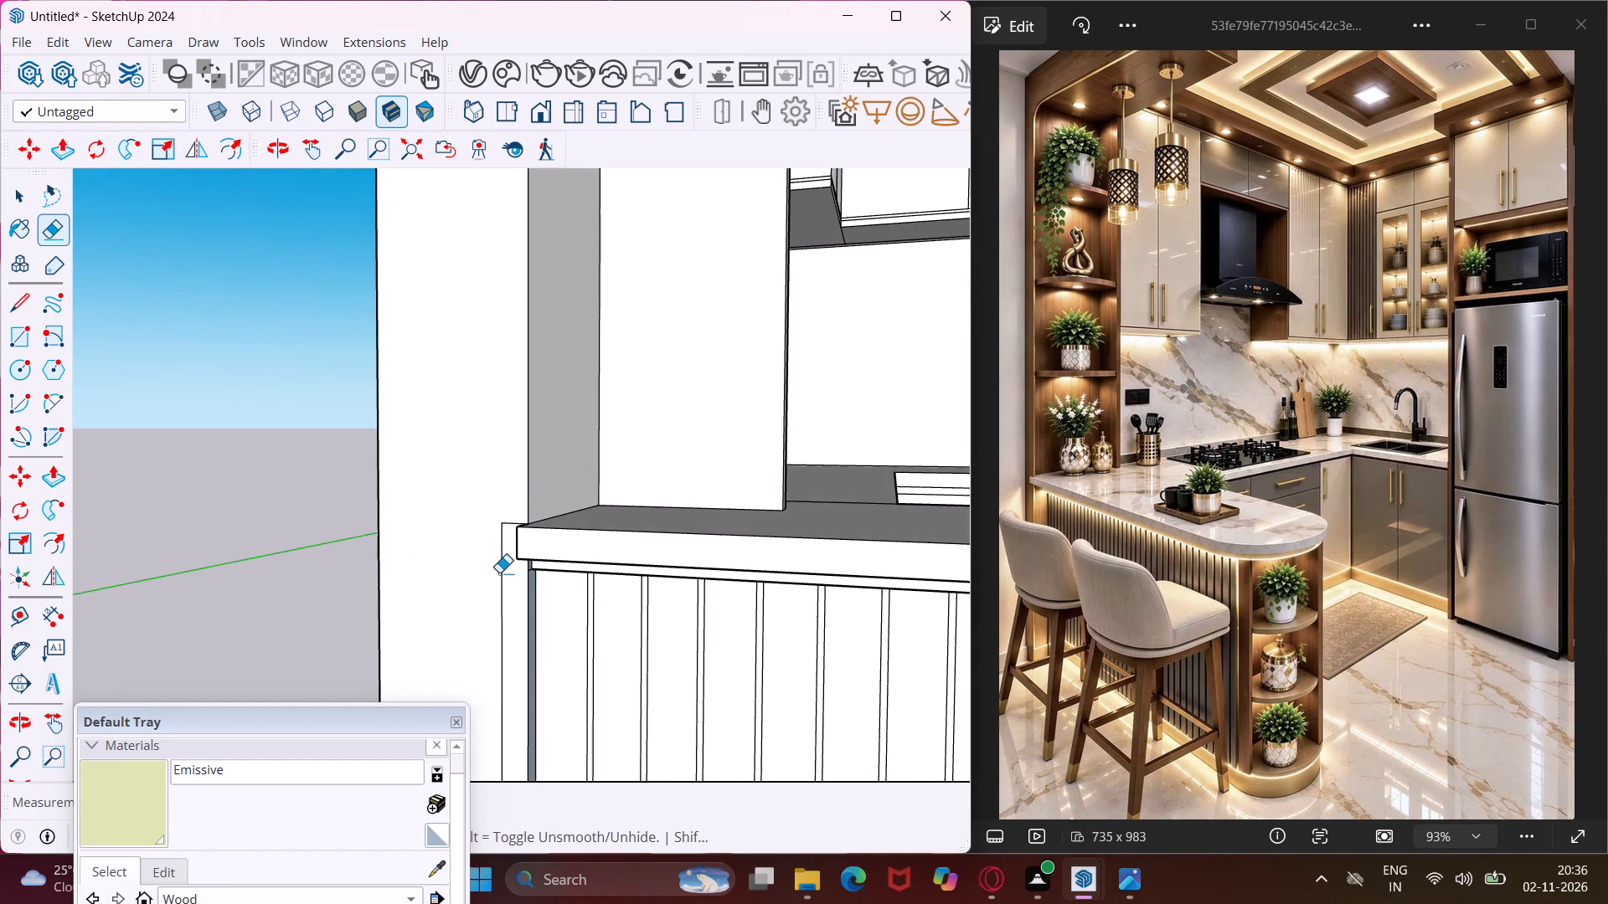
pyautogui.click(503, 576)
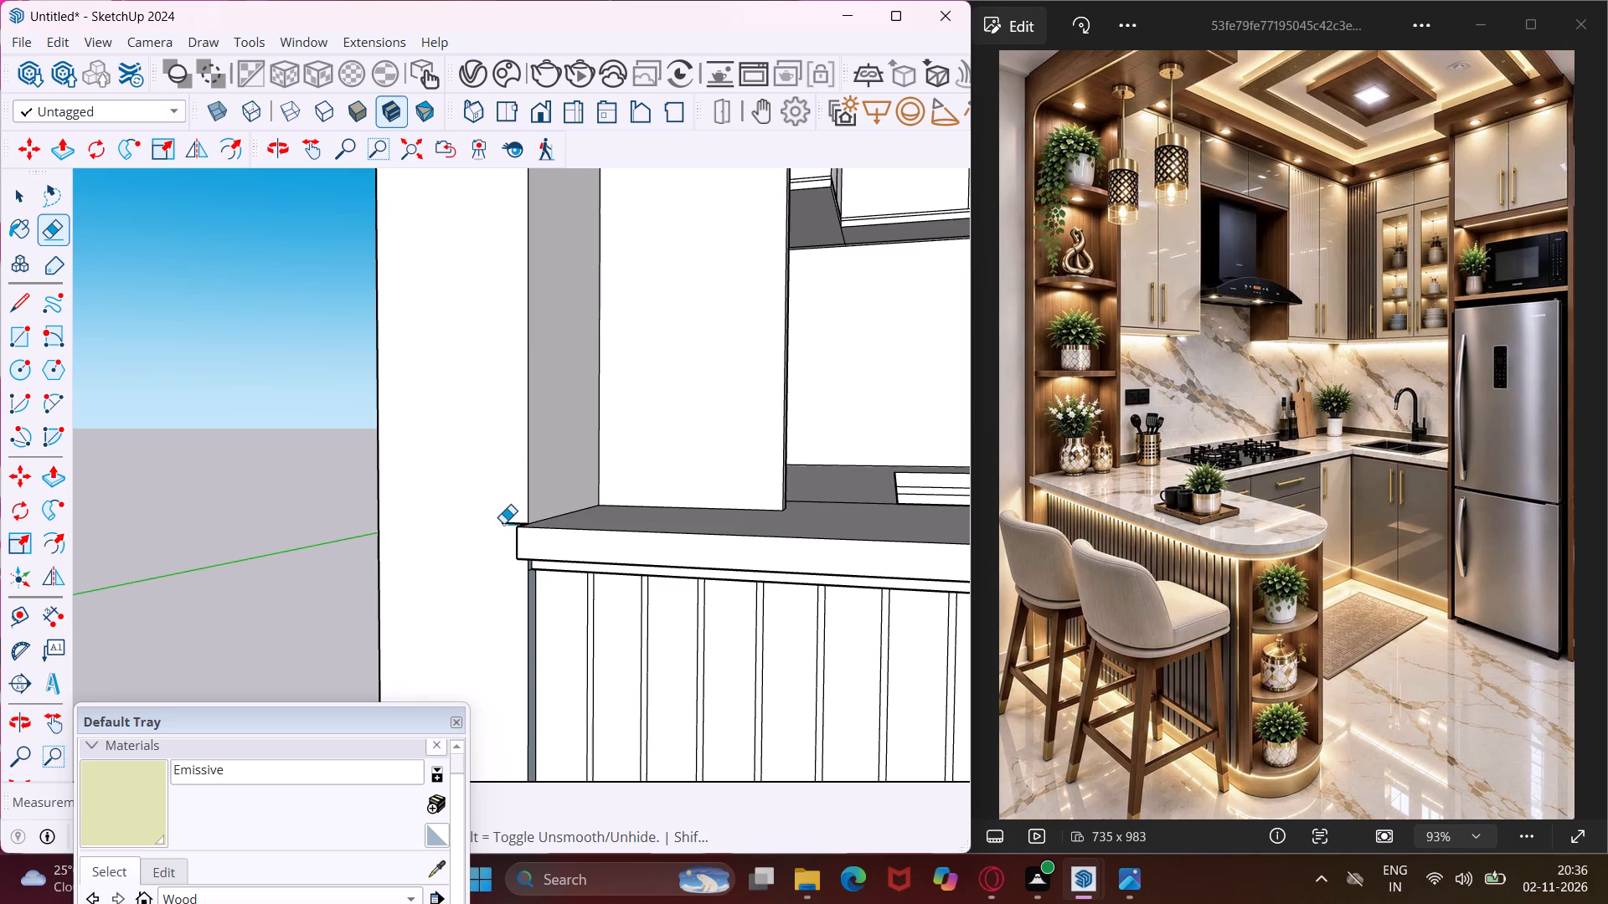
pyautogui.click(503, 523)
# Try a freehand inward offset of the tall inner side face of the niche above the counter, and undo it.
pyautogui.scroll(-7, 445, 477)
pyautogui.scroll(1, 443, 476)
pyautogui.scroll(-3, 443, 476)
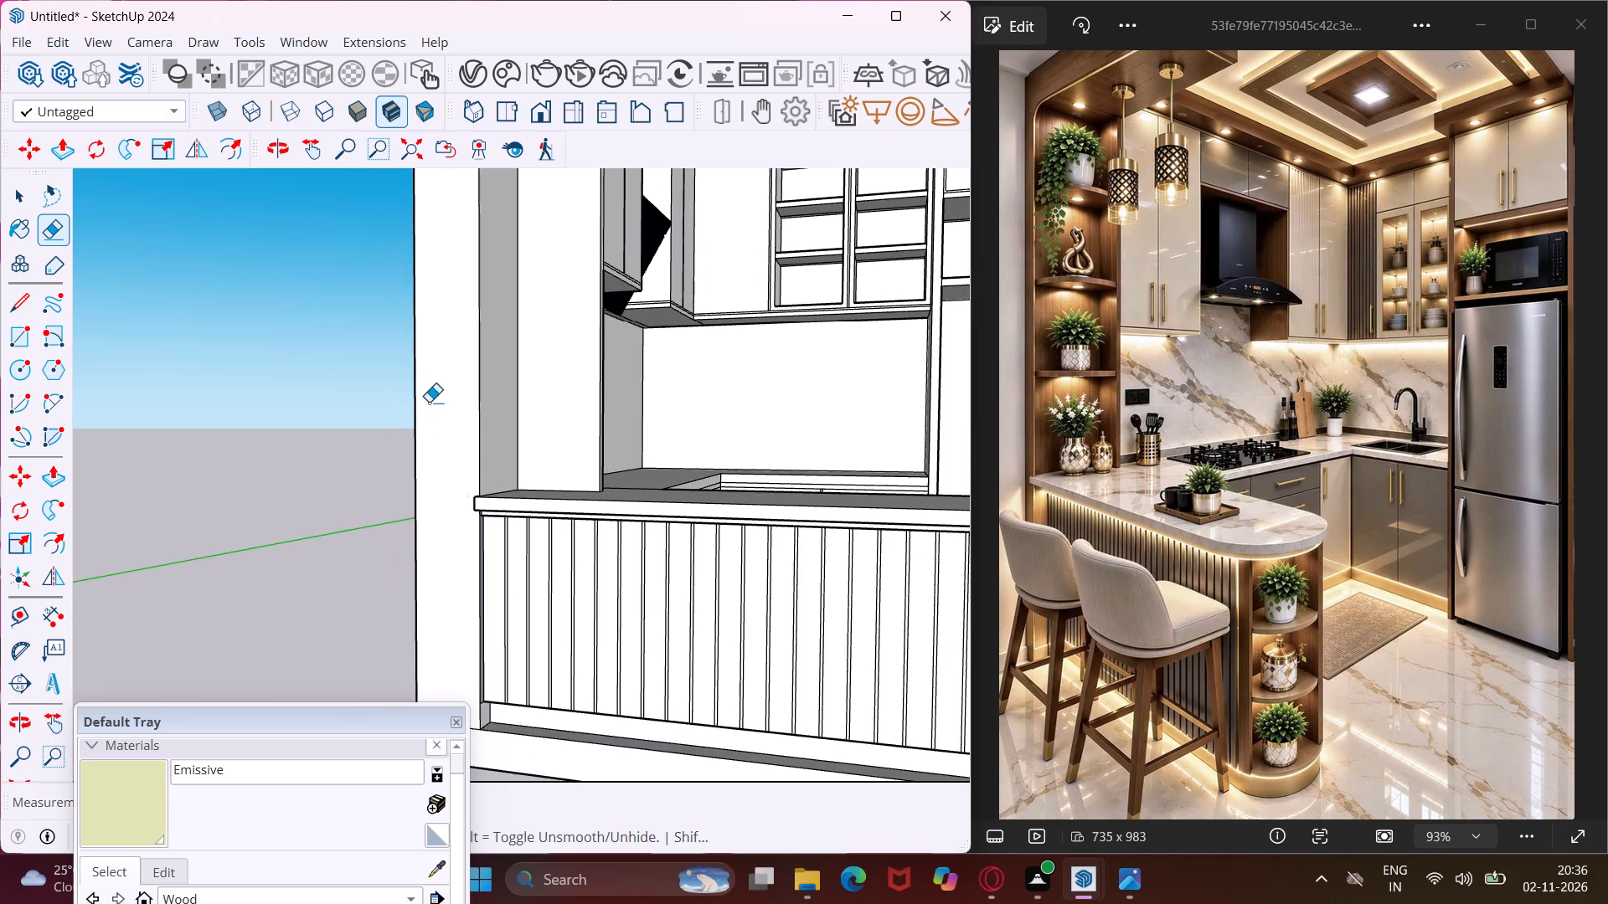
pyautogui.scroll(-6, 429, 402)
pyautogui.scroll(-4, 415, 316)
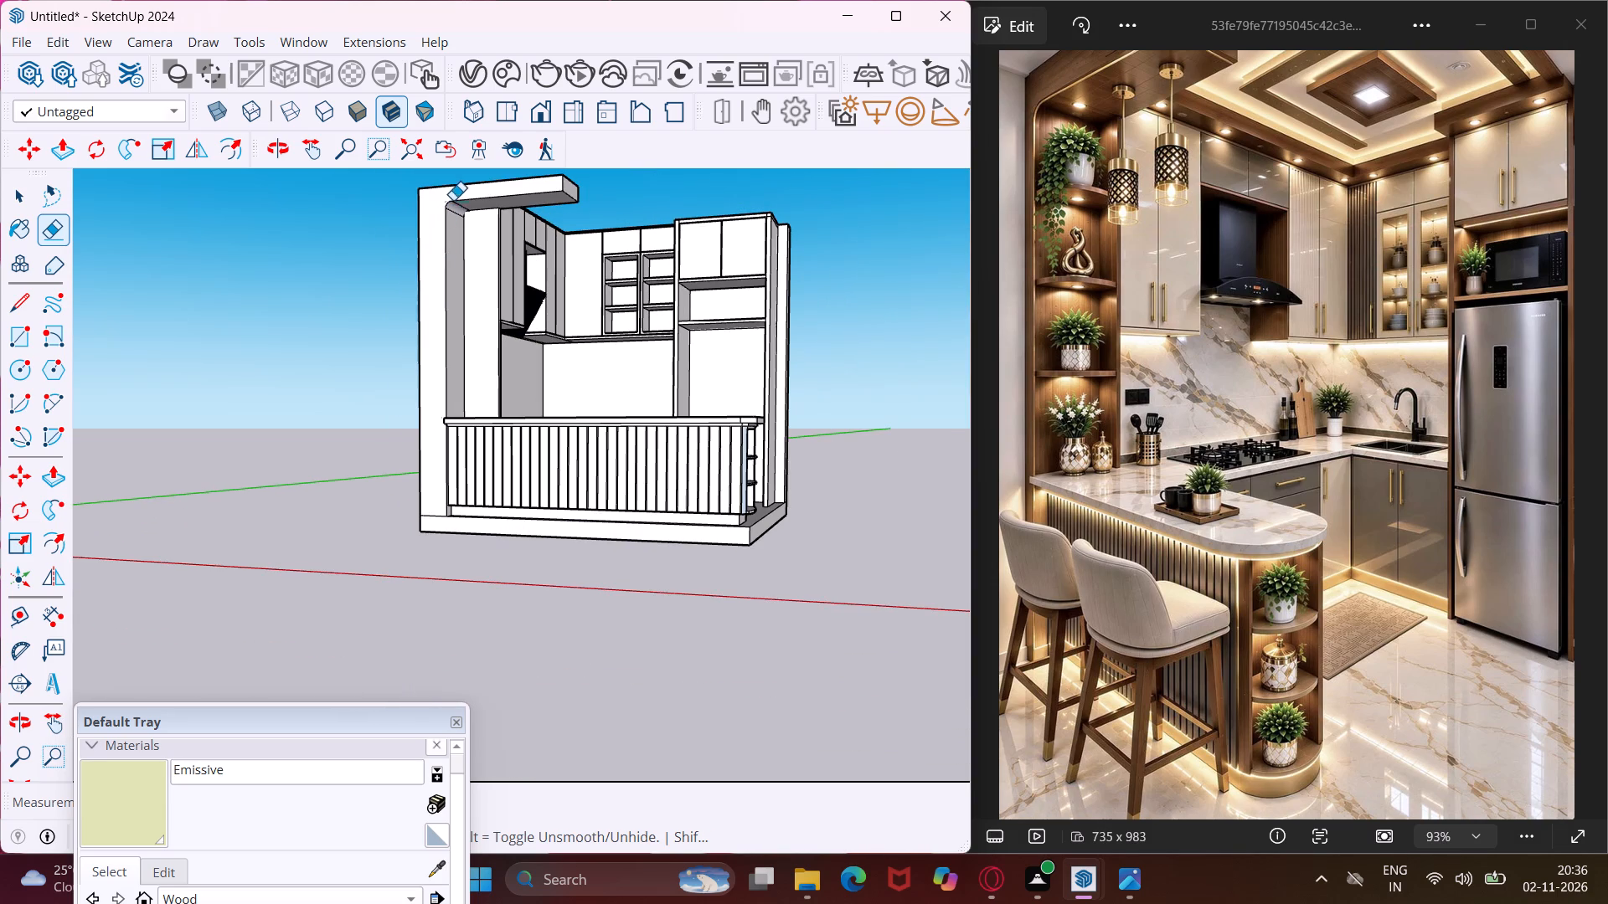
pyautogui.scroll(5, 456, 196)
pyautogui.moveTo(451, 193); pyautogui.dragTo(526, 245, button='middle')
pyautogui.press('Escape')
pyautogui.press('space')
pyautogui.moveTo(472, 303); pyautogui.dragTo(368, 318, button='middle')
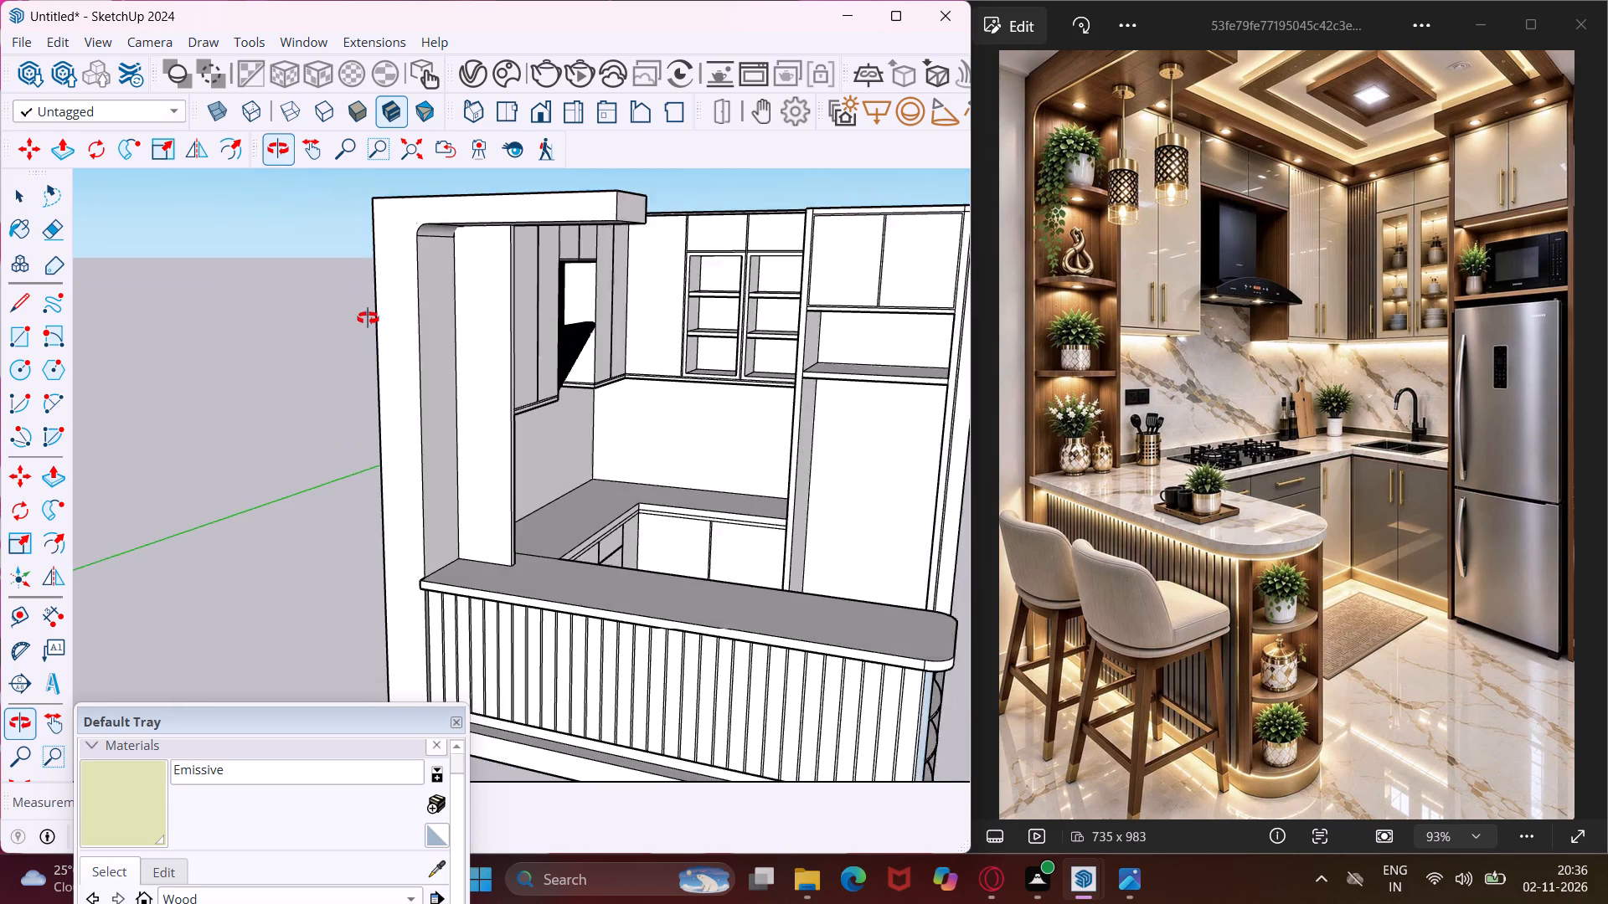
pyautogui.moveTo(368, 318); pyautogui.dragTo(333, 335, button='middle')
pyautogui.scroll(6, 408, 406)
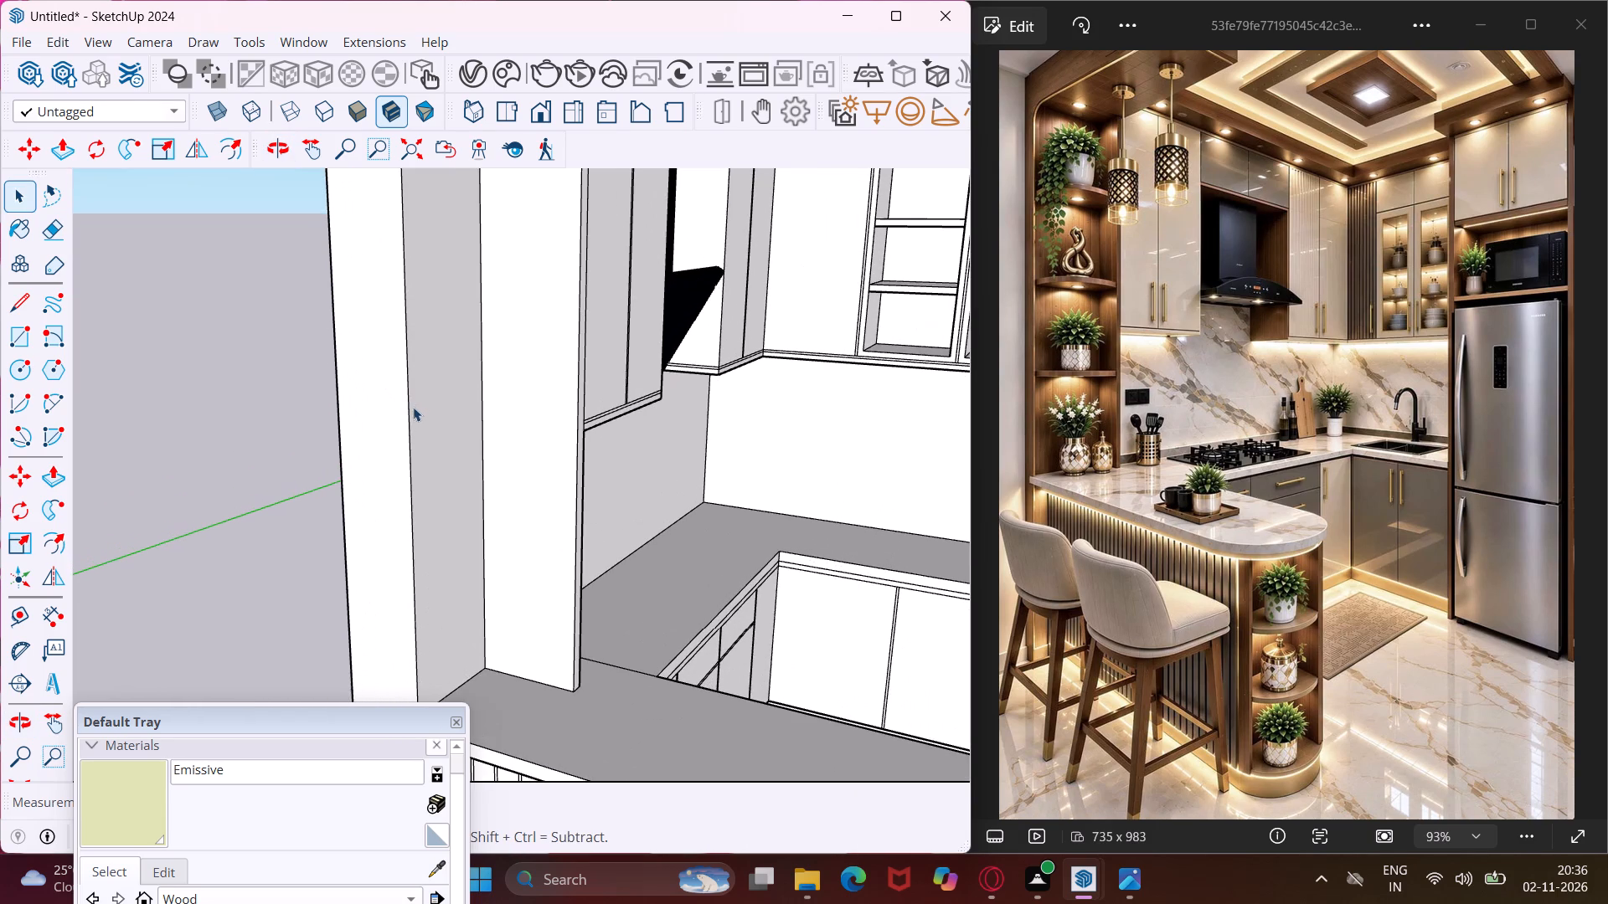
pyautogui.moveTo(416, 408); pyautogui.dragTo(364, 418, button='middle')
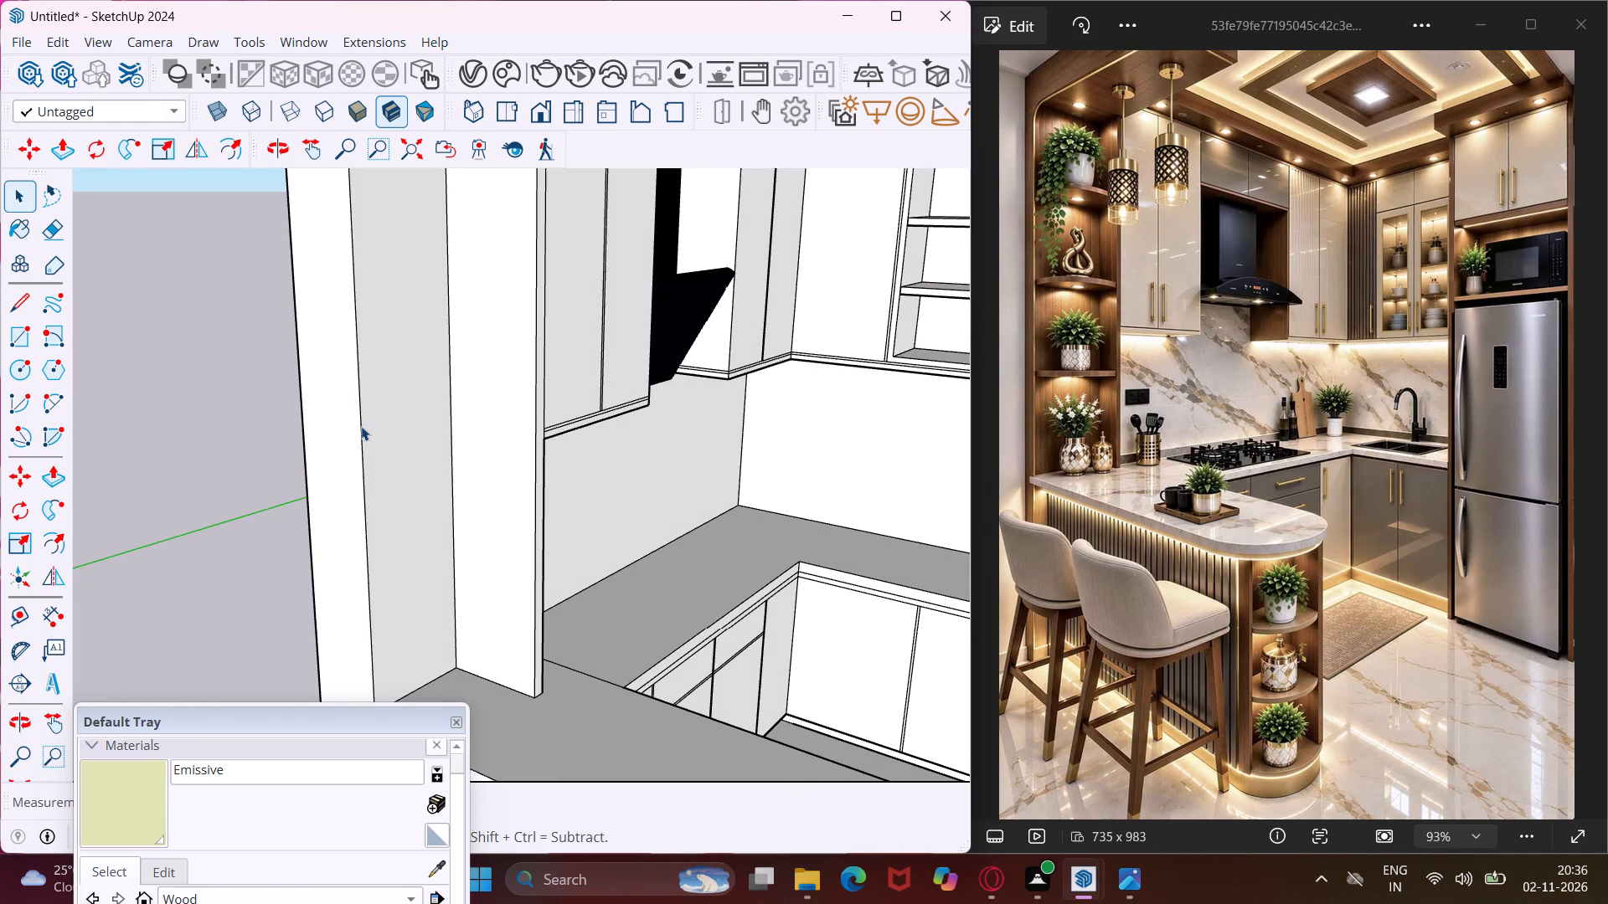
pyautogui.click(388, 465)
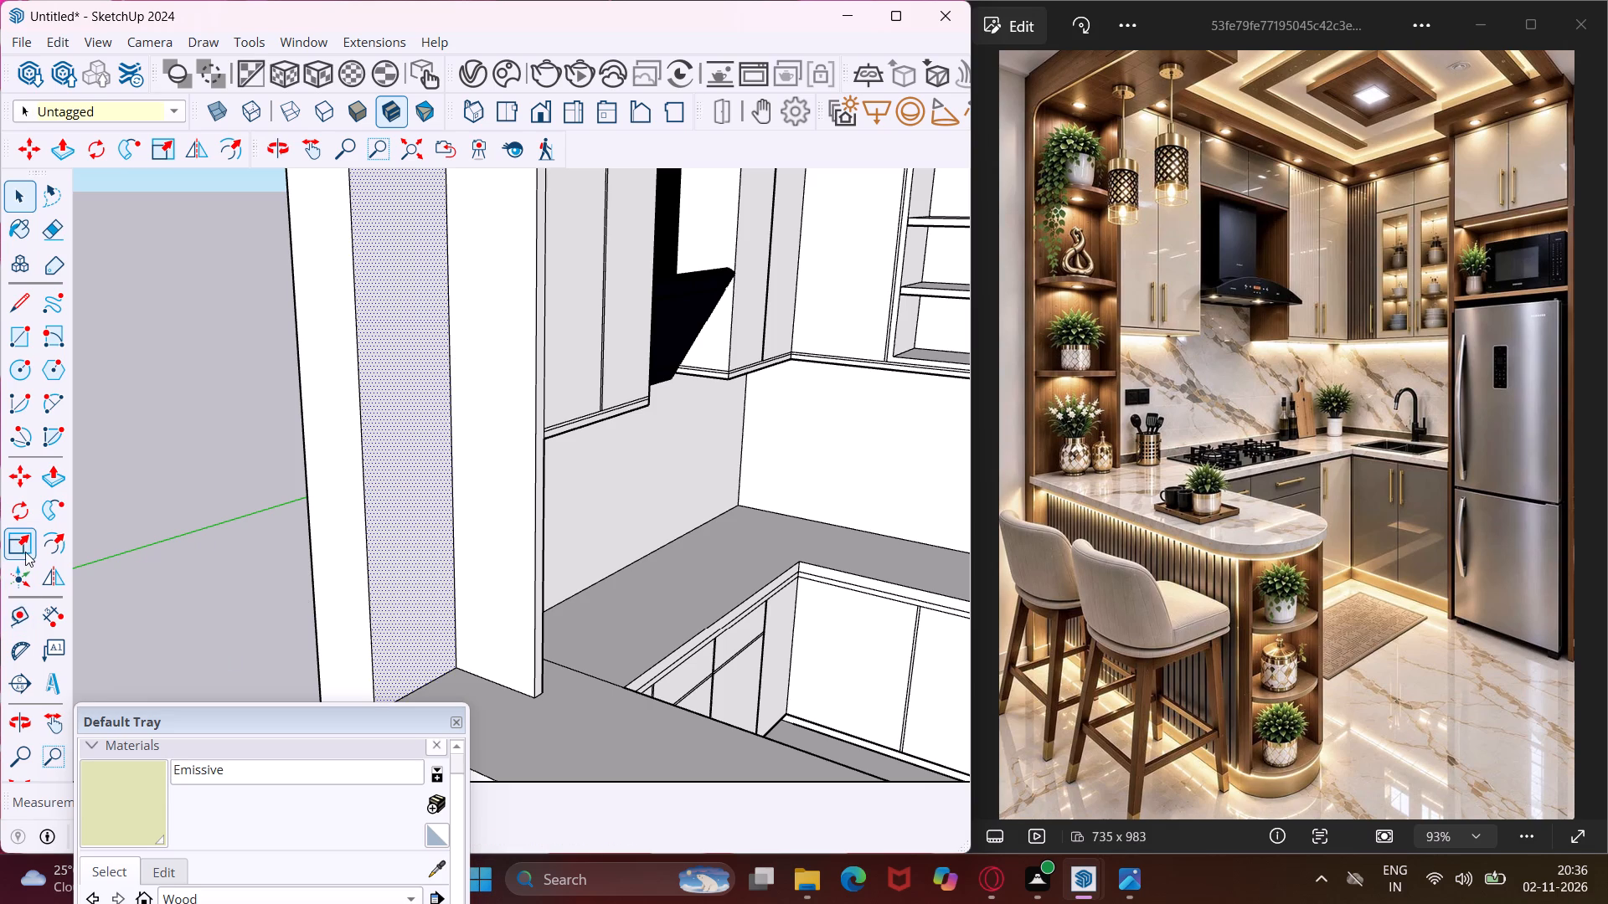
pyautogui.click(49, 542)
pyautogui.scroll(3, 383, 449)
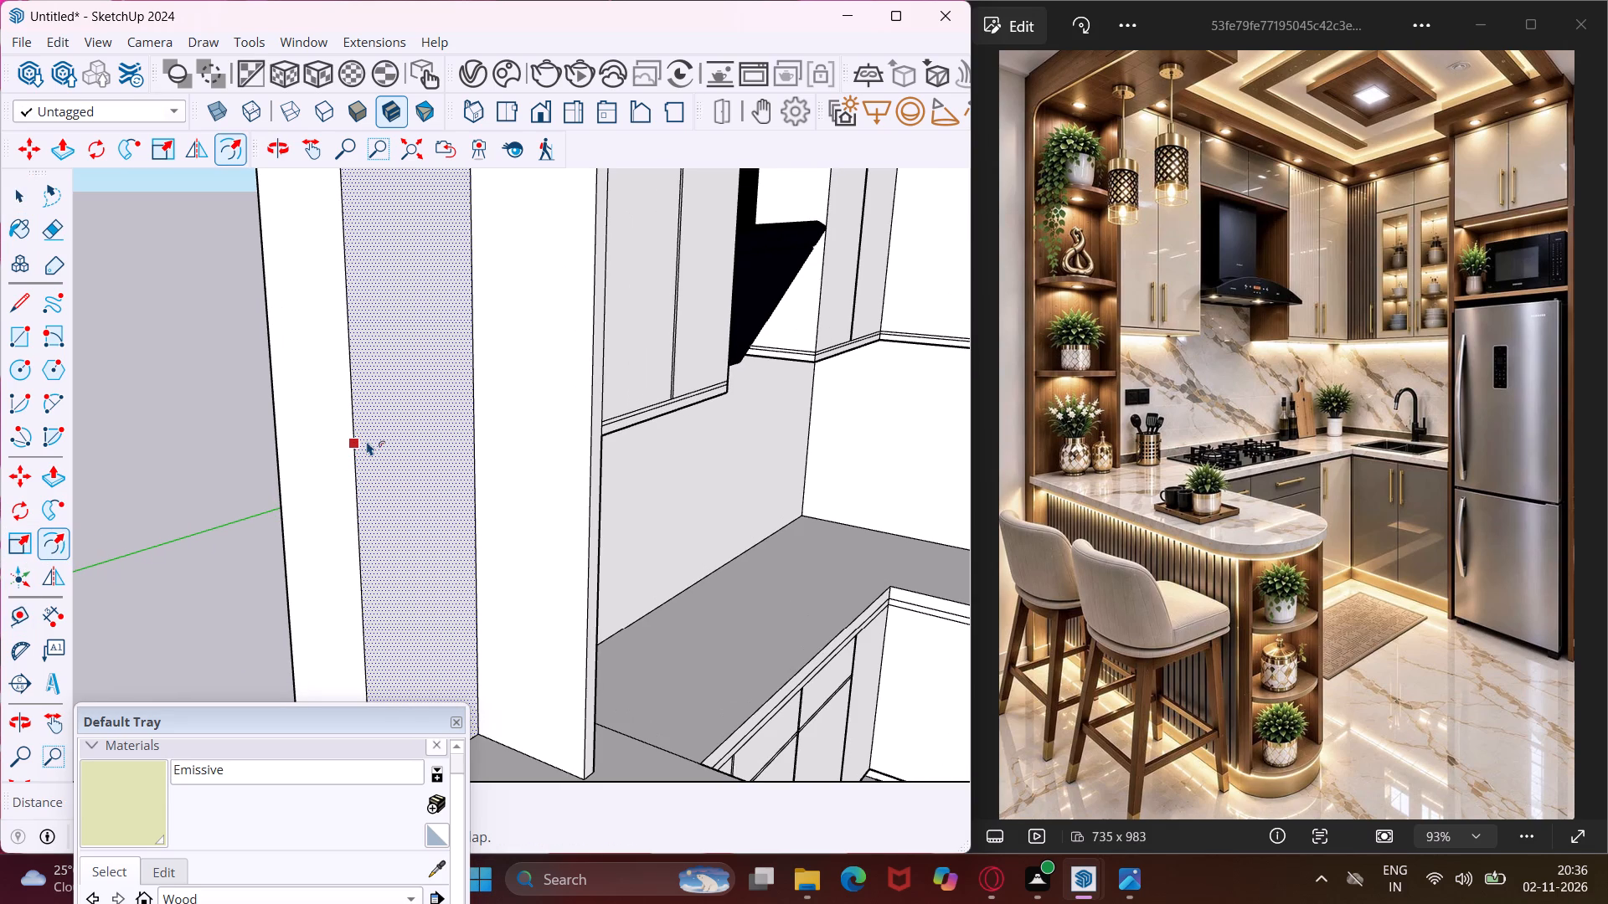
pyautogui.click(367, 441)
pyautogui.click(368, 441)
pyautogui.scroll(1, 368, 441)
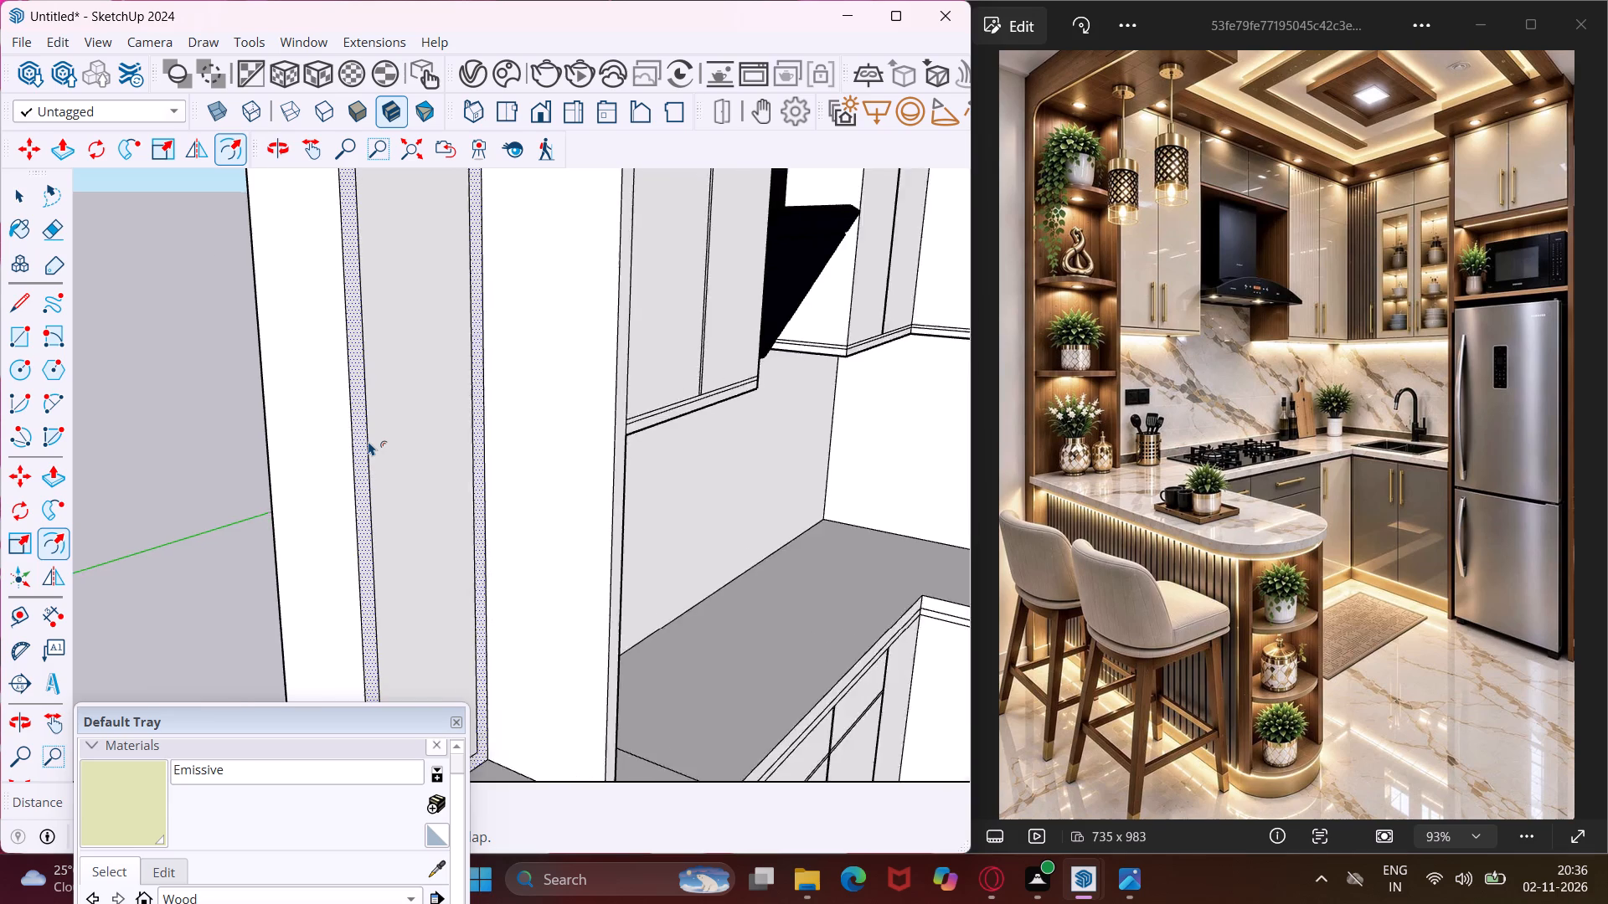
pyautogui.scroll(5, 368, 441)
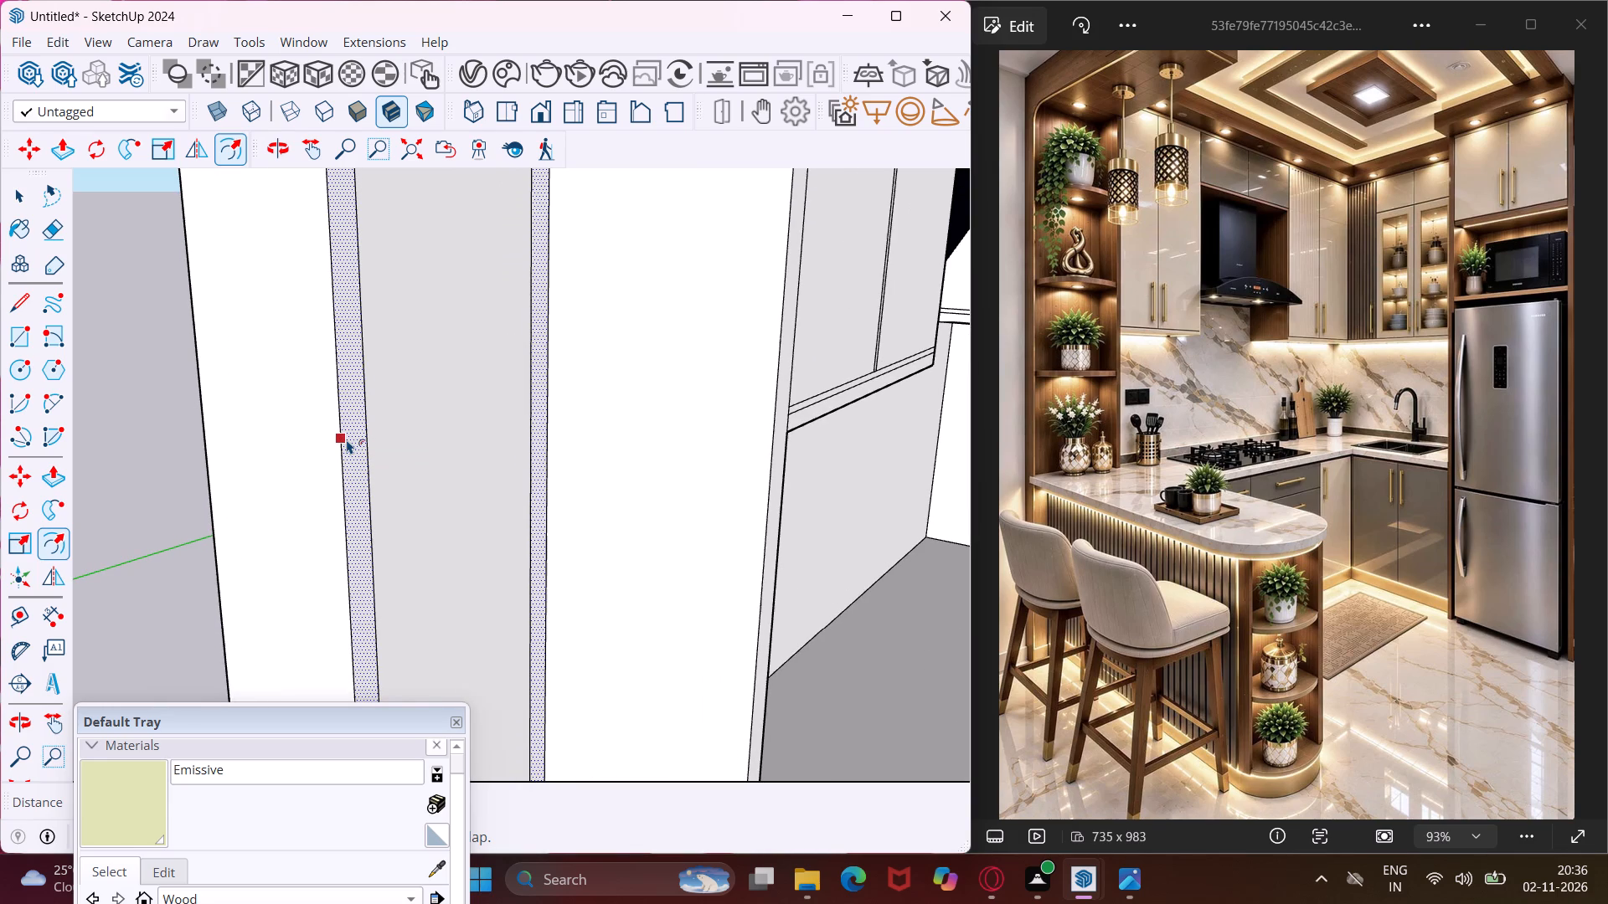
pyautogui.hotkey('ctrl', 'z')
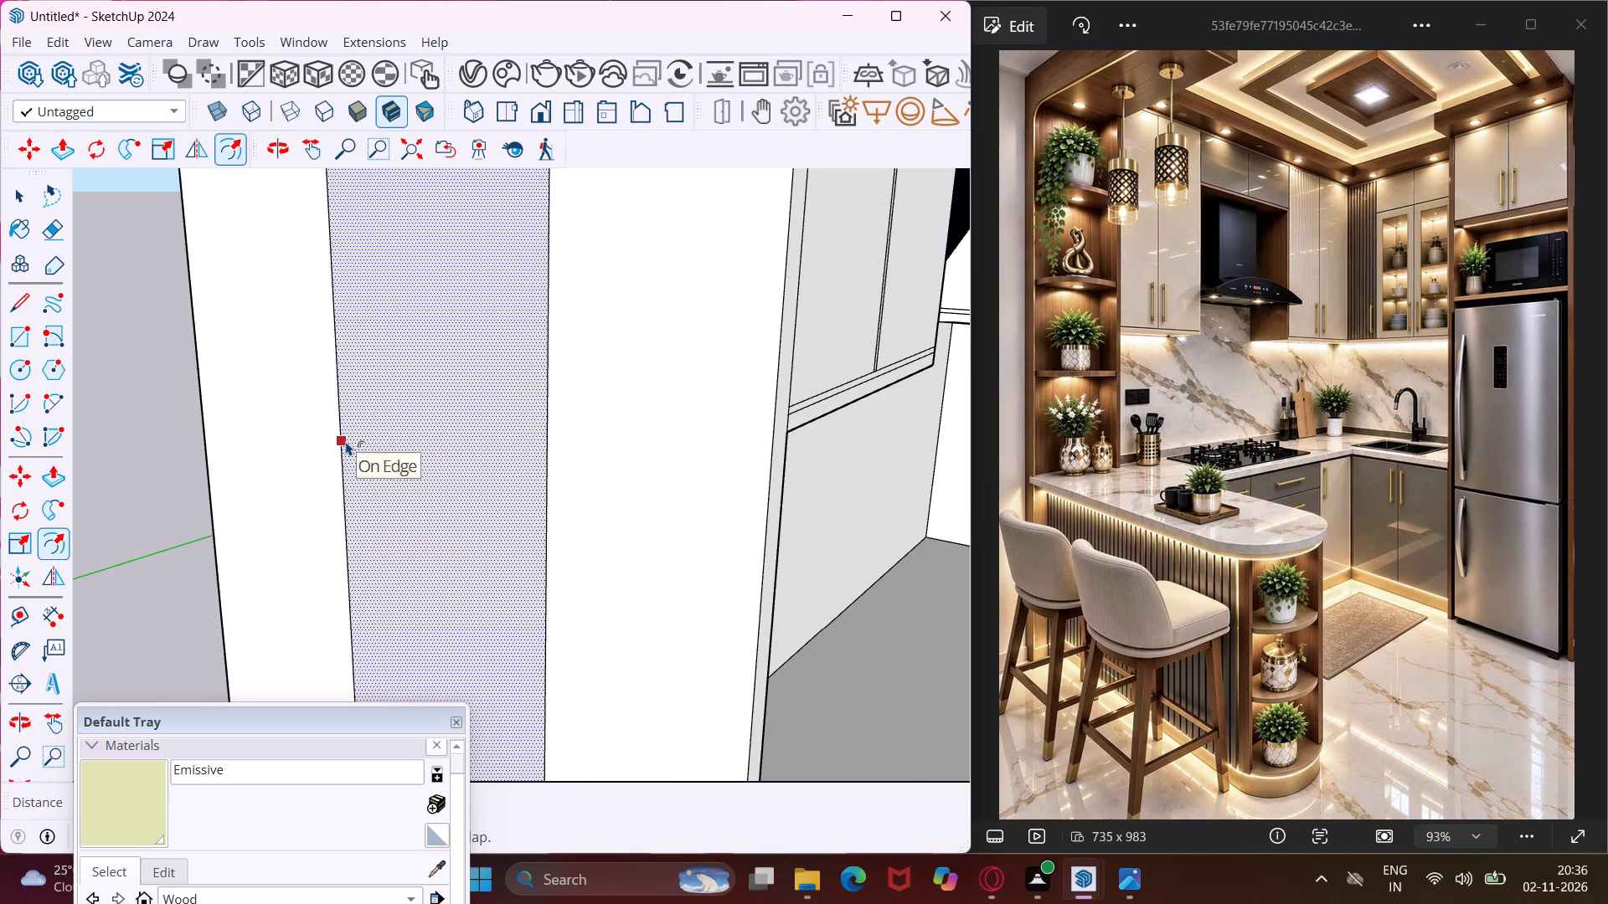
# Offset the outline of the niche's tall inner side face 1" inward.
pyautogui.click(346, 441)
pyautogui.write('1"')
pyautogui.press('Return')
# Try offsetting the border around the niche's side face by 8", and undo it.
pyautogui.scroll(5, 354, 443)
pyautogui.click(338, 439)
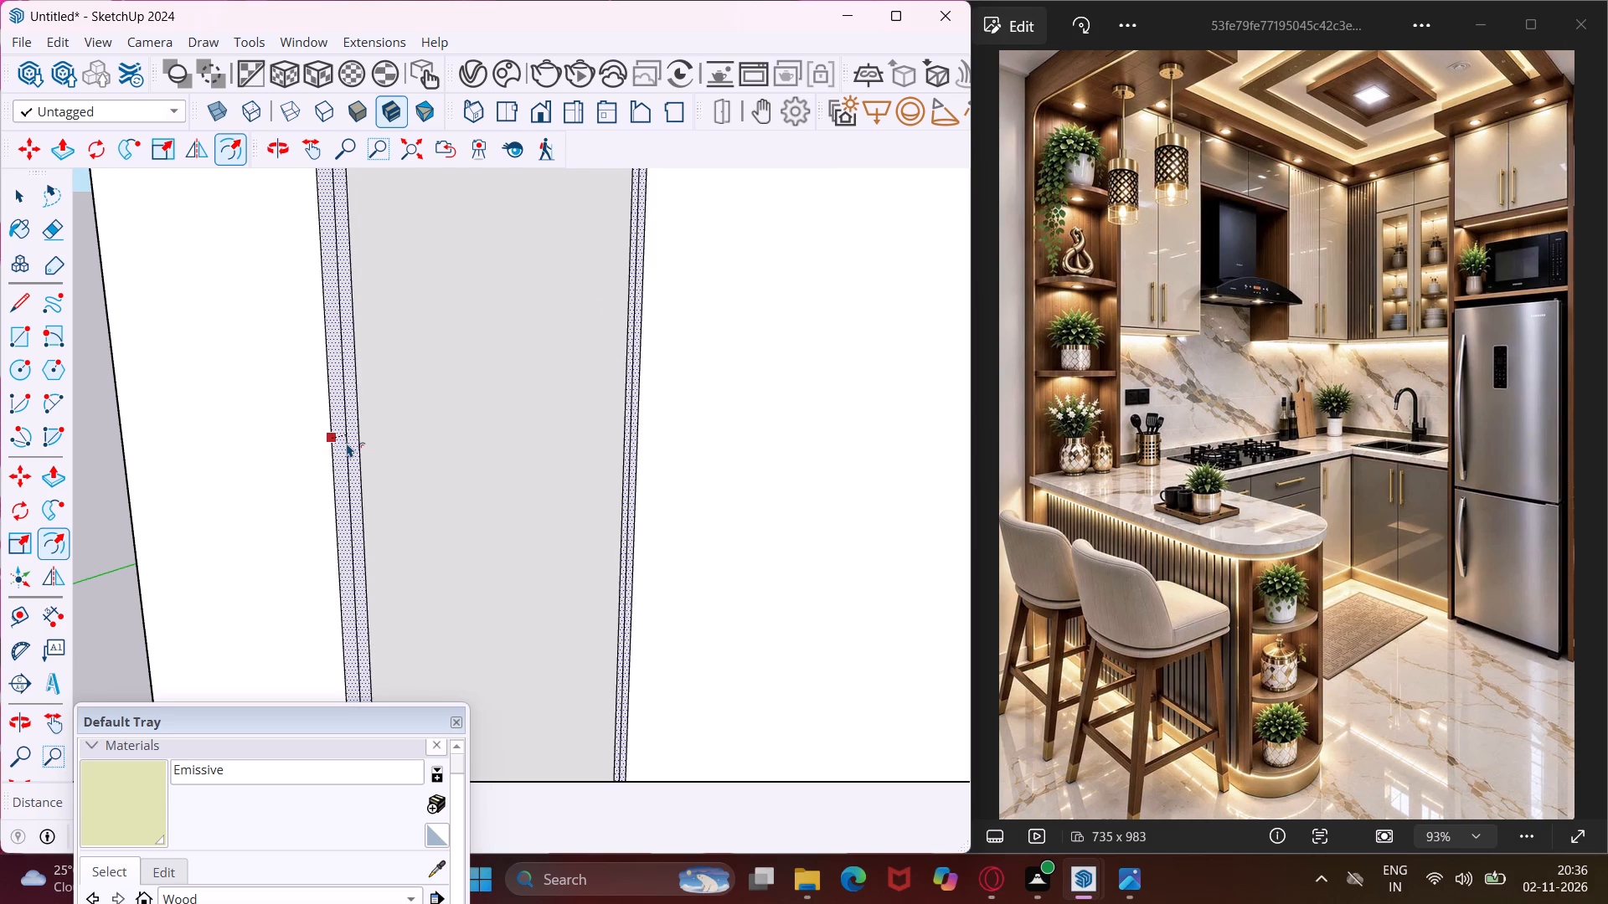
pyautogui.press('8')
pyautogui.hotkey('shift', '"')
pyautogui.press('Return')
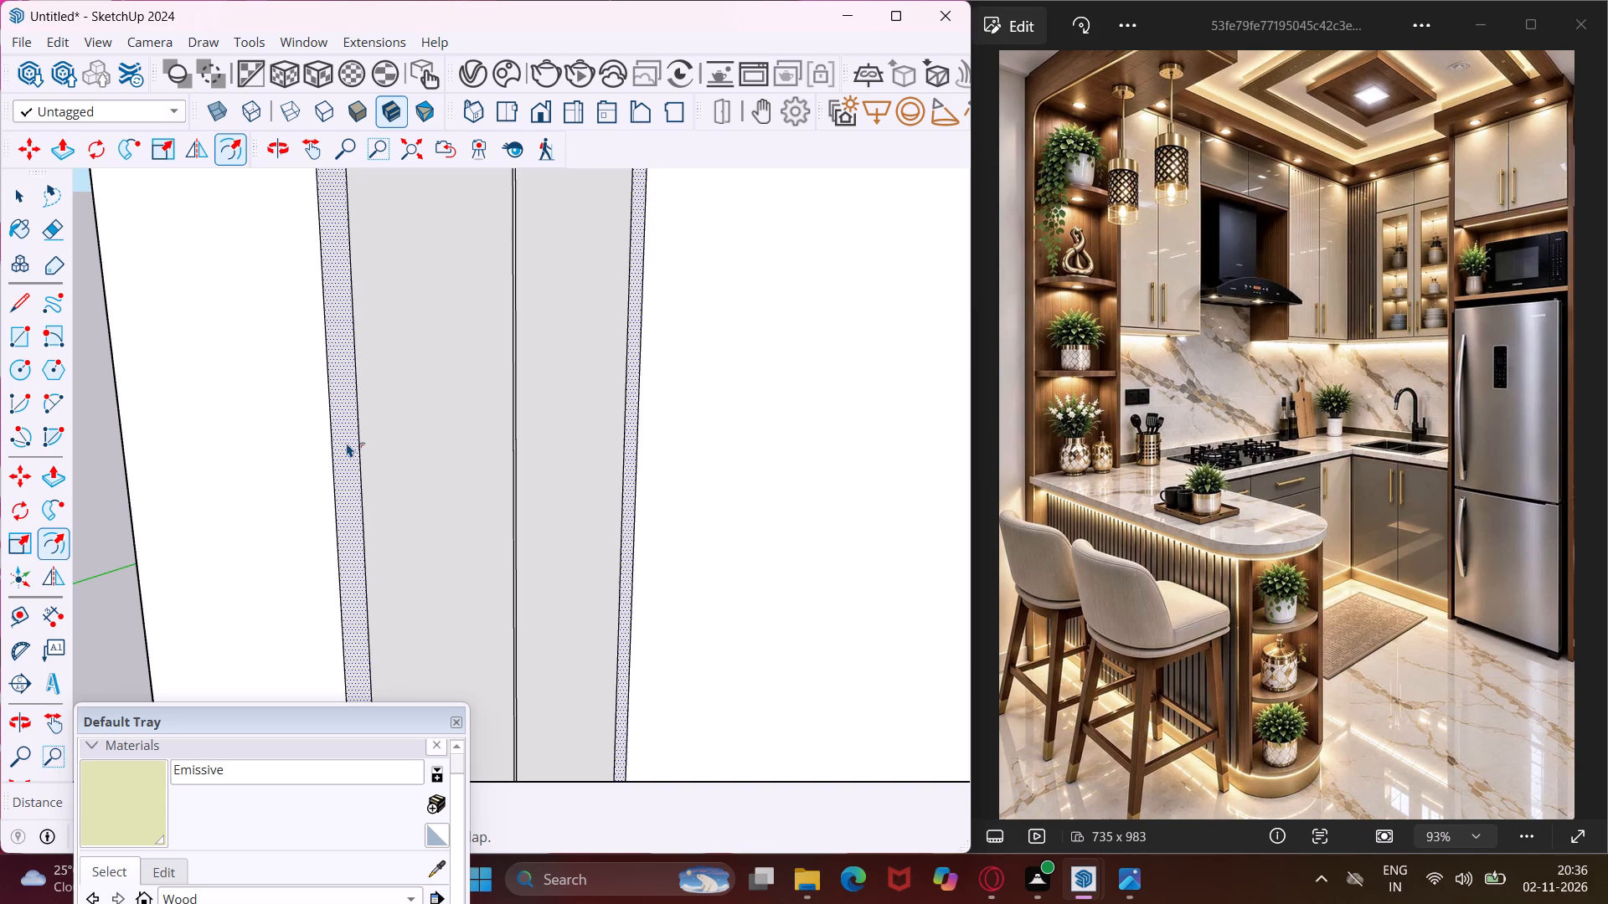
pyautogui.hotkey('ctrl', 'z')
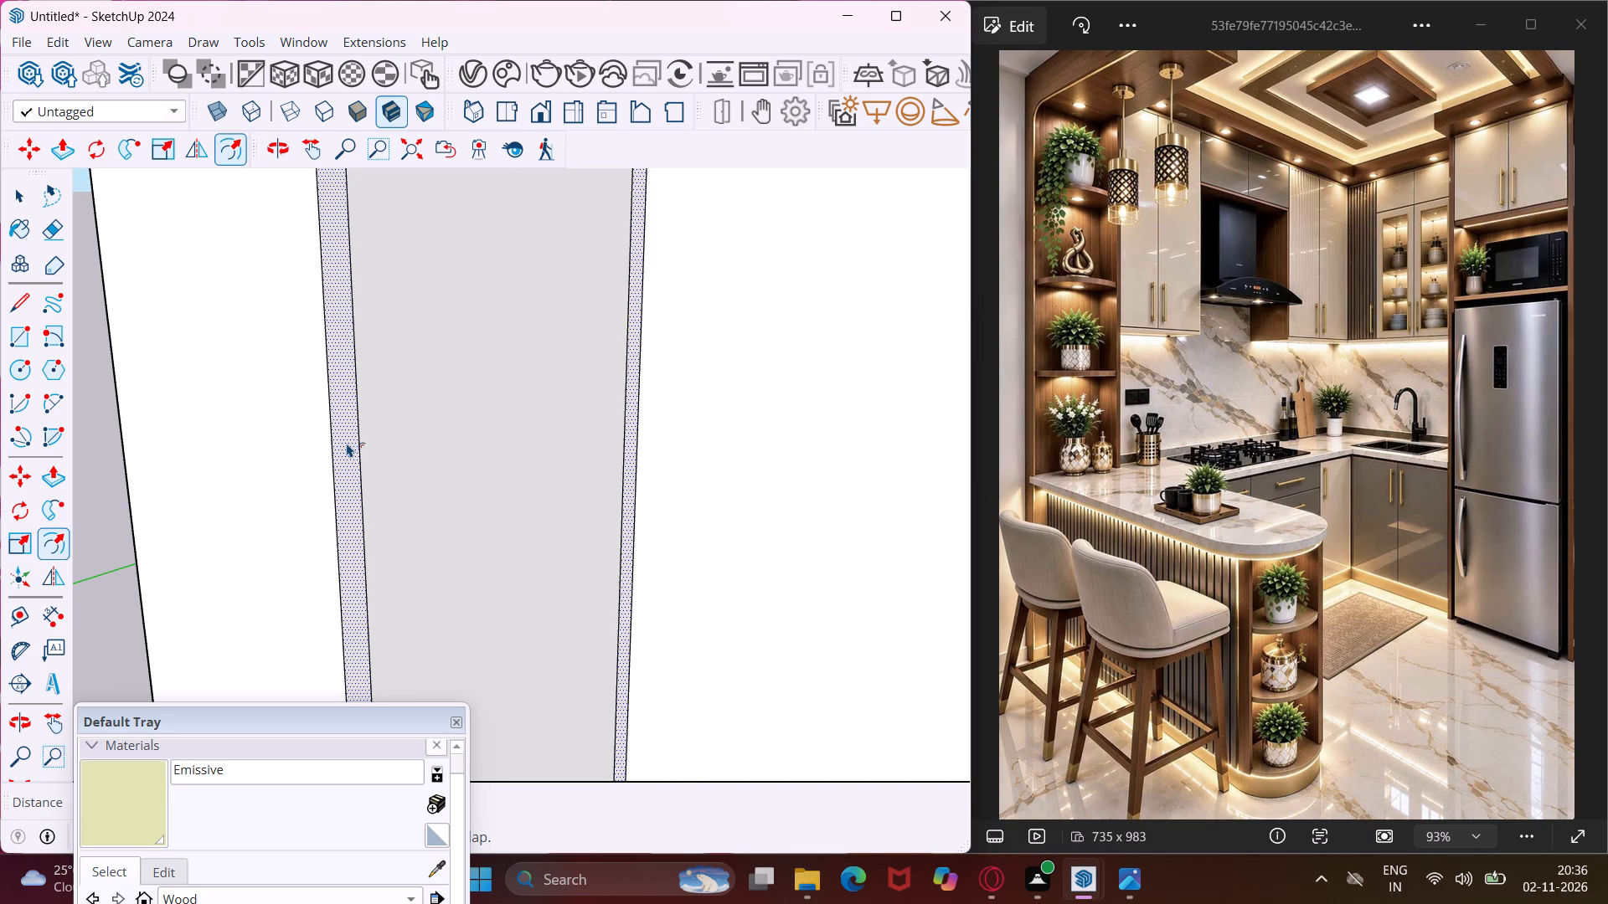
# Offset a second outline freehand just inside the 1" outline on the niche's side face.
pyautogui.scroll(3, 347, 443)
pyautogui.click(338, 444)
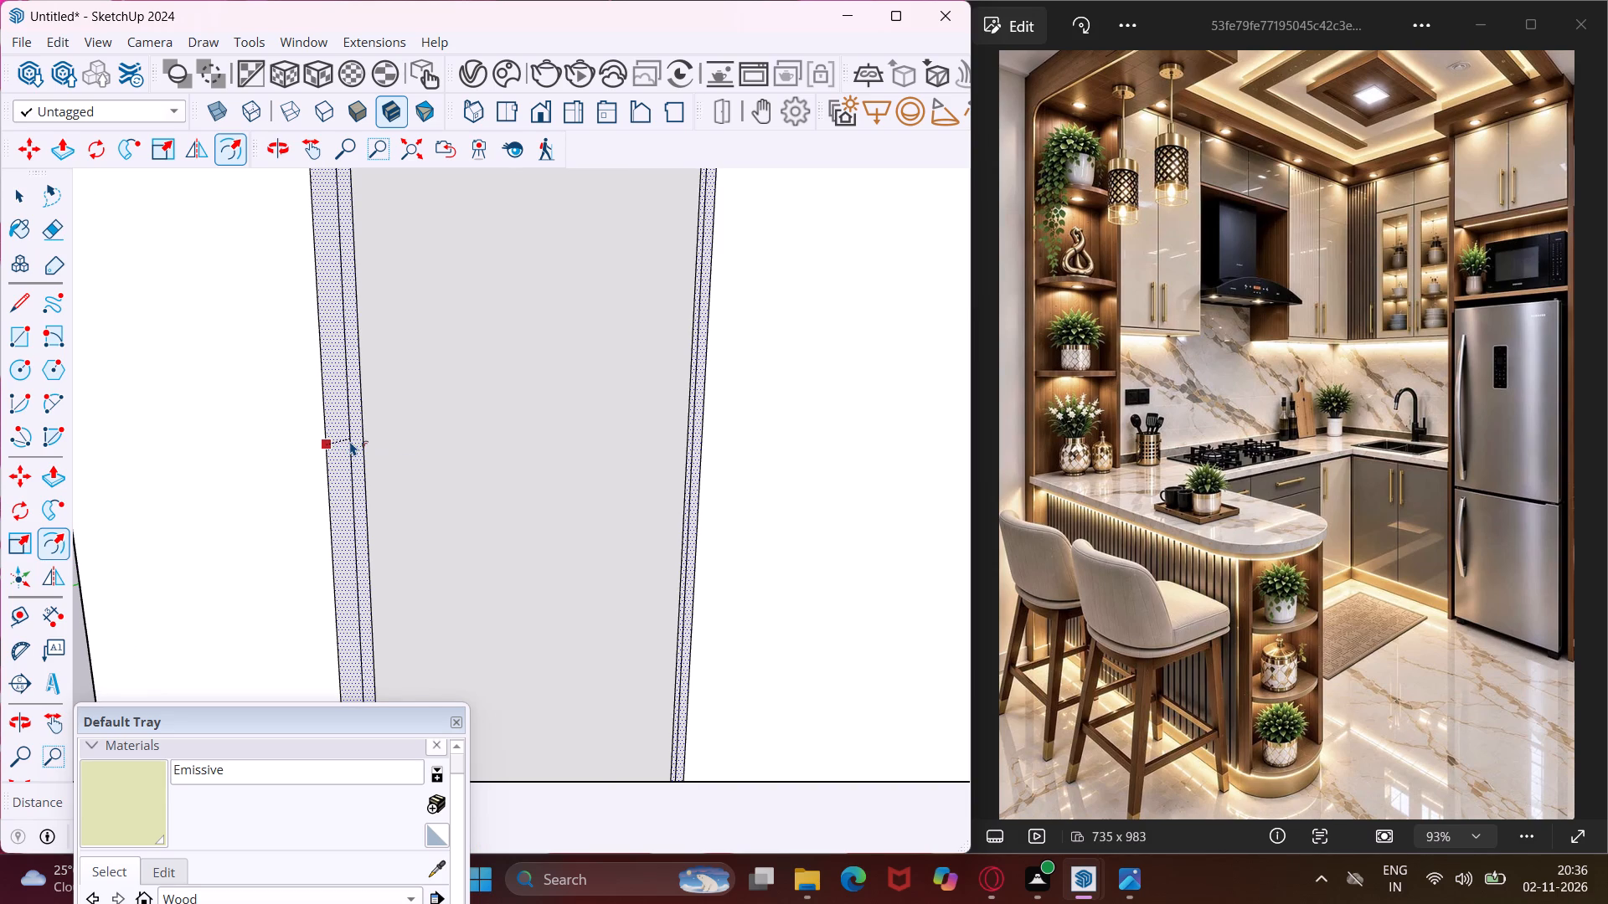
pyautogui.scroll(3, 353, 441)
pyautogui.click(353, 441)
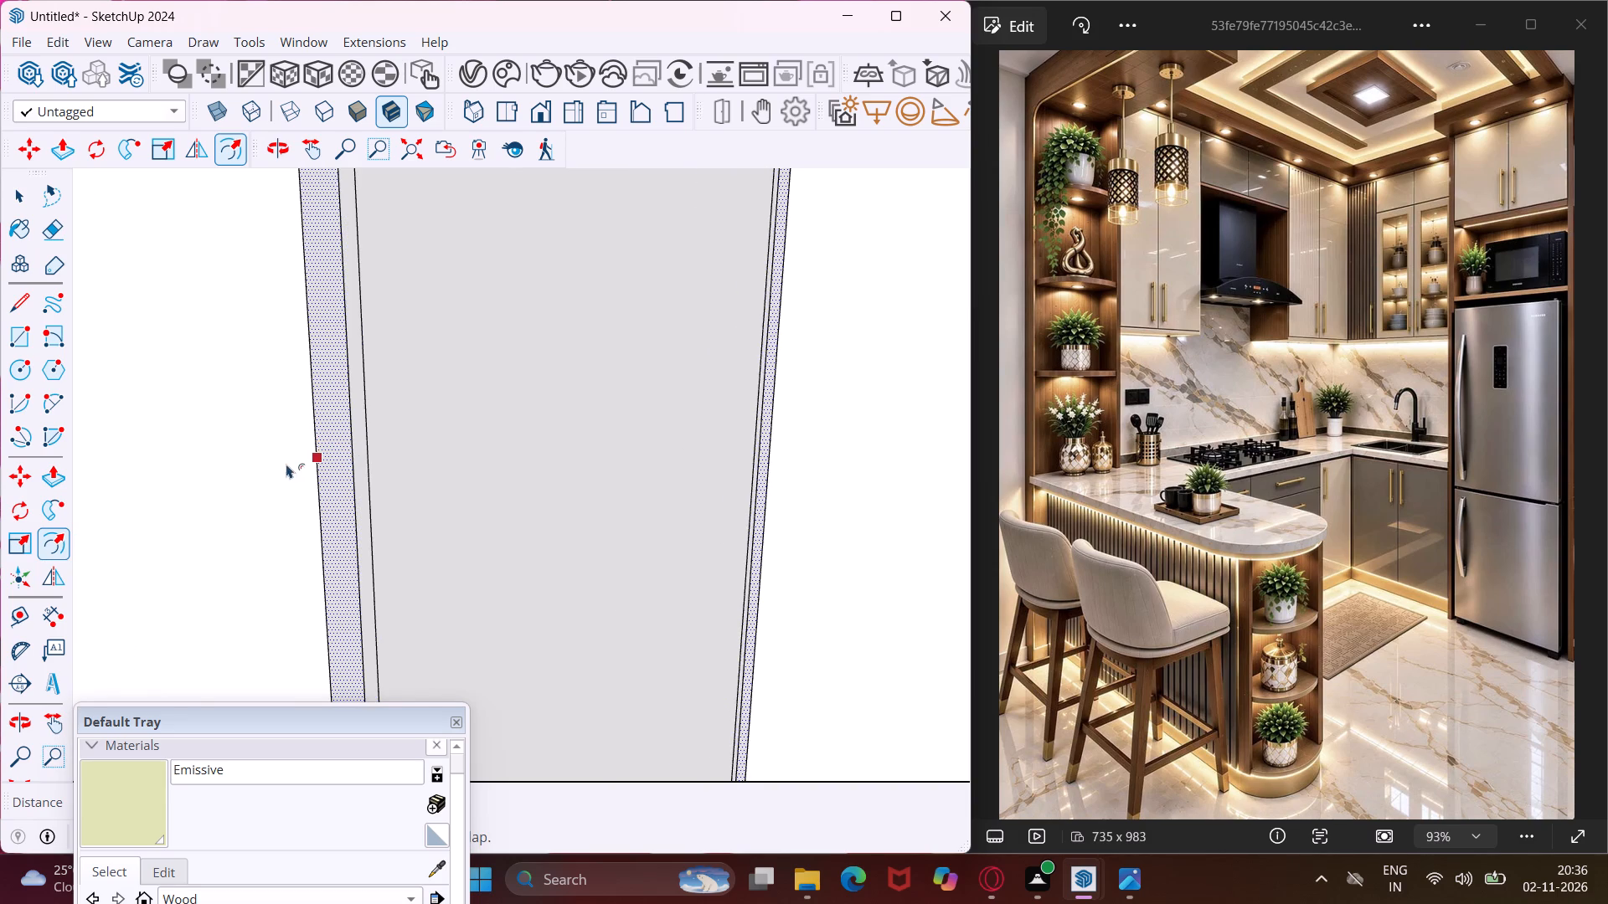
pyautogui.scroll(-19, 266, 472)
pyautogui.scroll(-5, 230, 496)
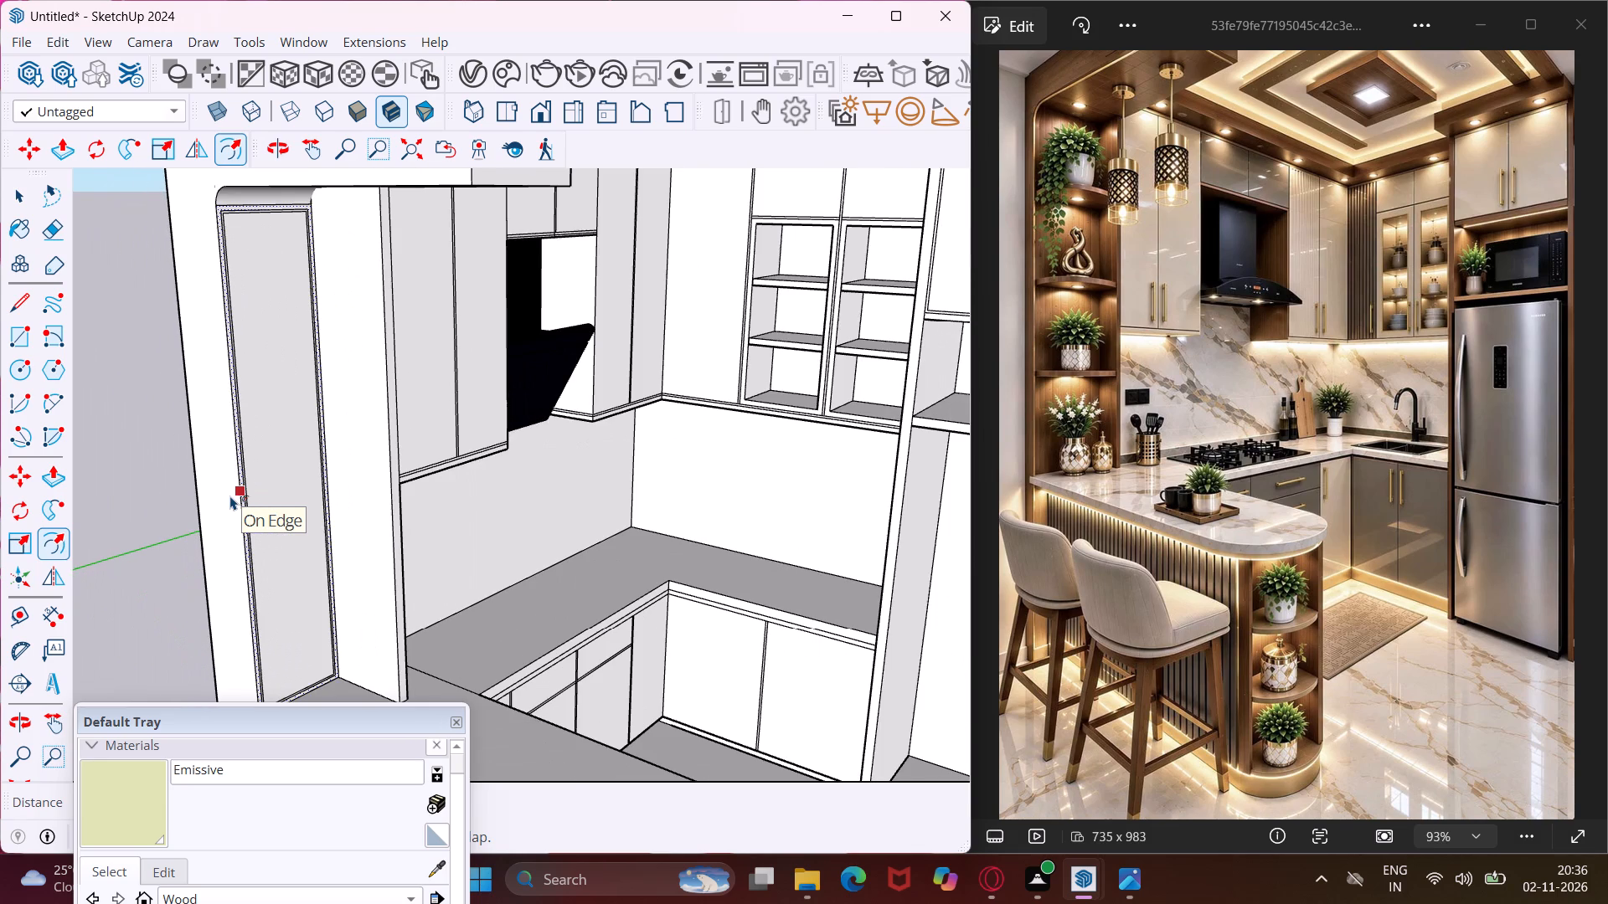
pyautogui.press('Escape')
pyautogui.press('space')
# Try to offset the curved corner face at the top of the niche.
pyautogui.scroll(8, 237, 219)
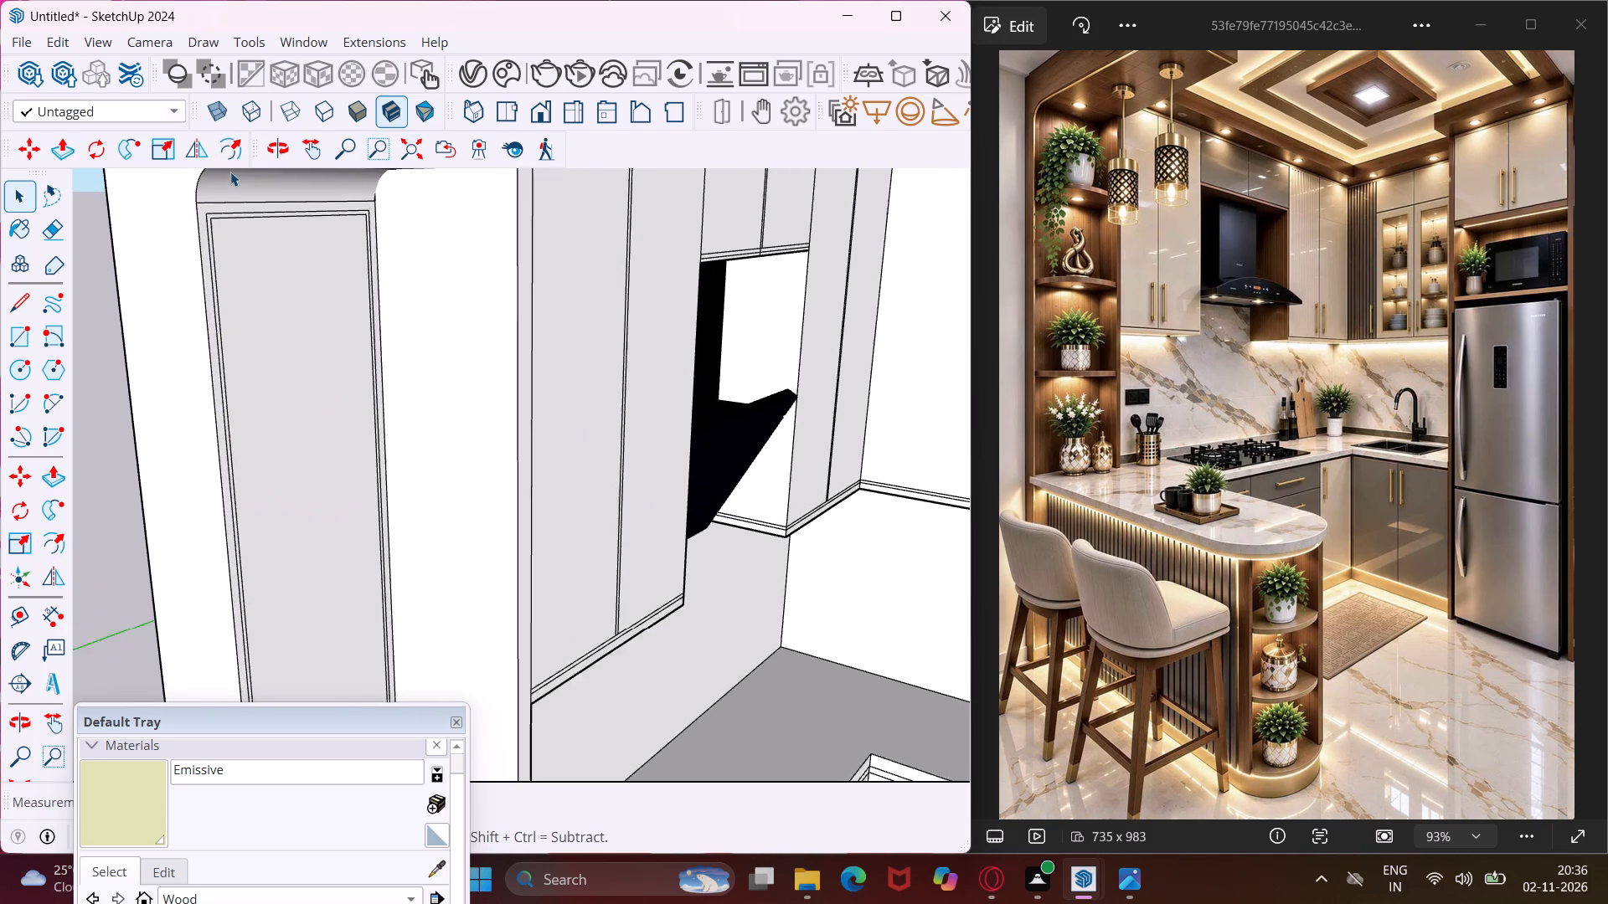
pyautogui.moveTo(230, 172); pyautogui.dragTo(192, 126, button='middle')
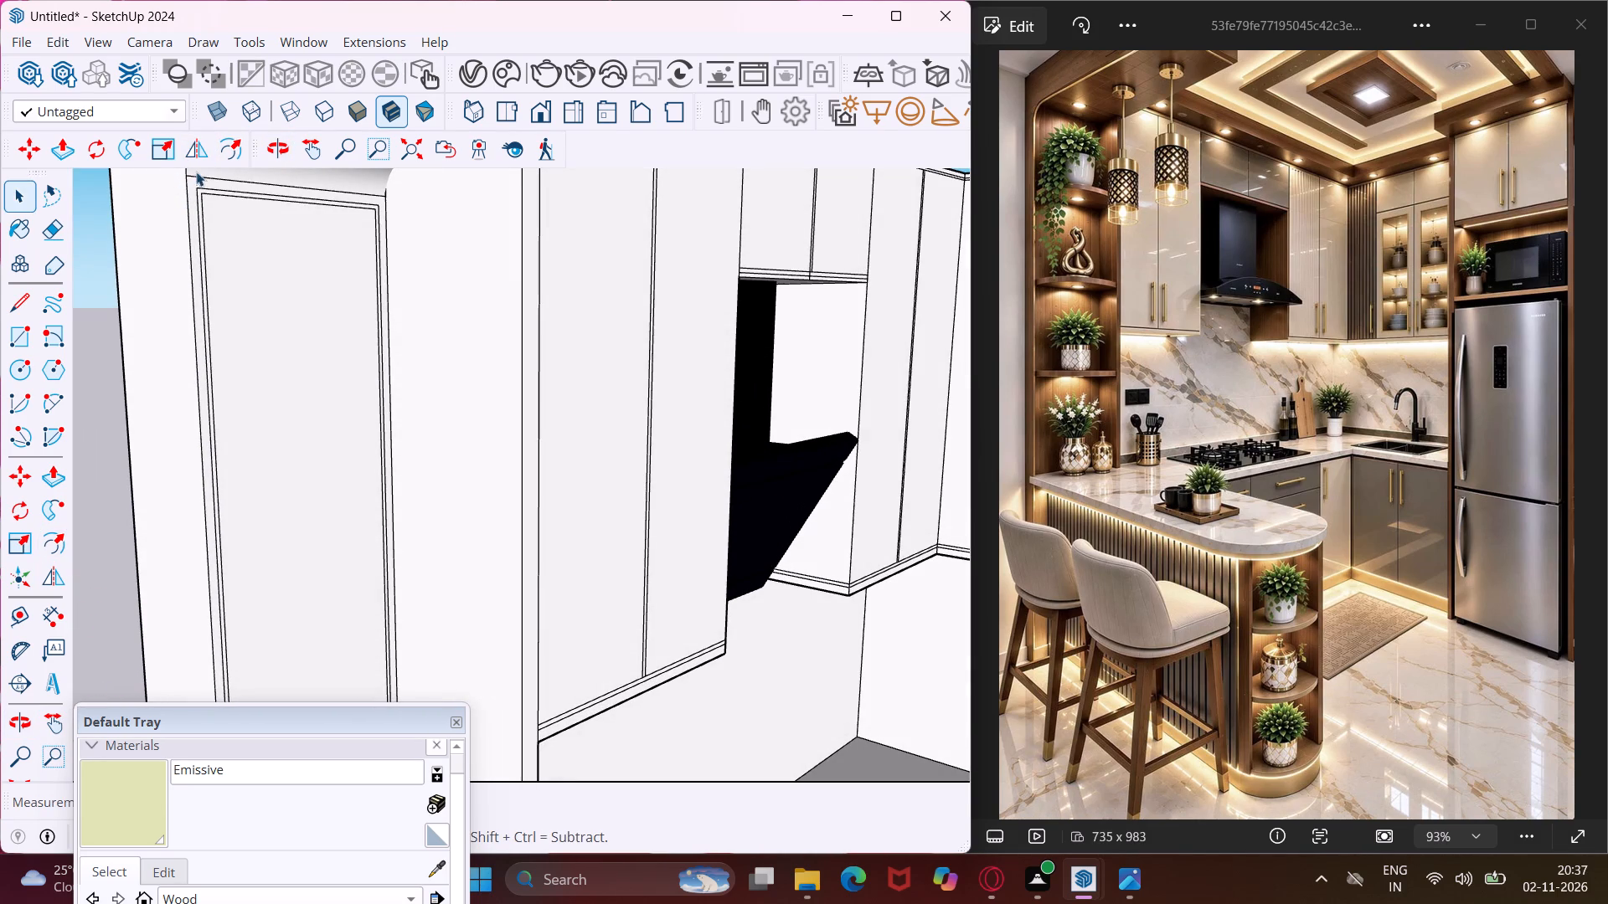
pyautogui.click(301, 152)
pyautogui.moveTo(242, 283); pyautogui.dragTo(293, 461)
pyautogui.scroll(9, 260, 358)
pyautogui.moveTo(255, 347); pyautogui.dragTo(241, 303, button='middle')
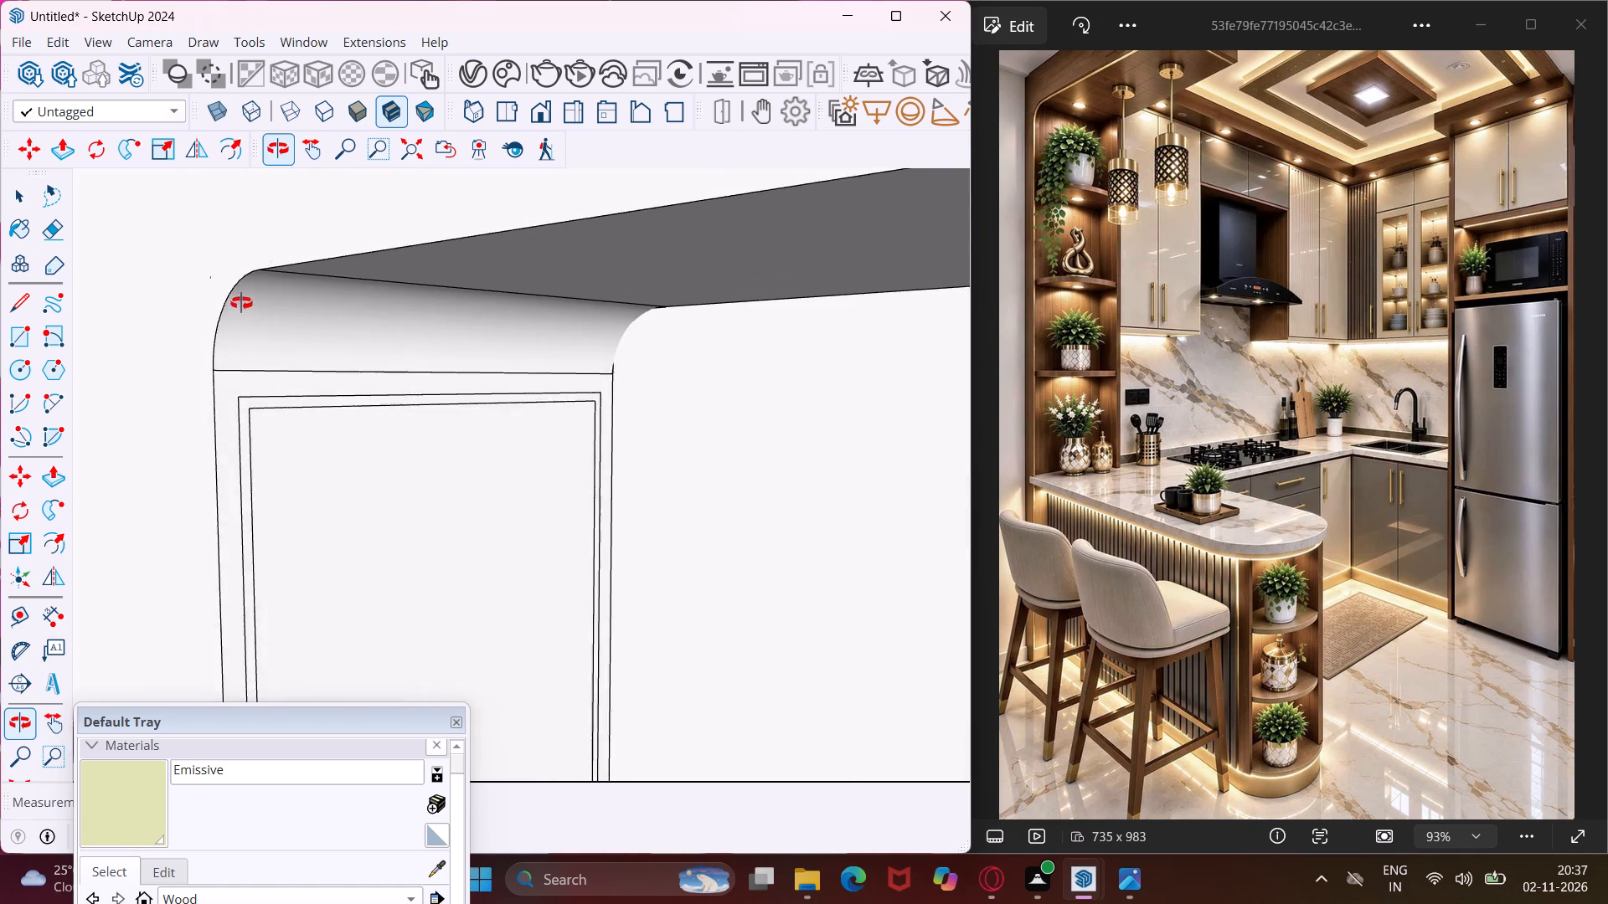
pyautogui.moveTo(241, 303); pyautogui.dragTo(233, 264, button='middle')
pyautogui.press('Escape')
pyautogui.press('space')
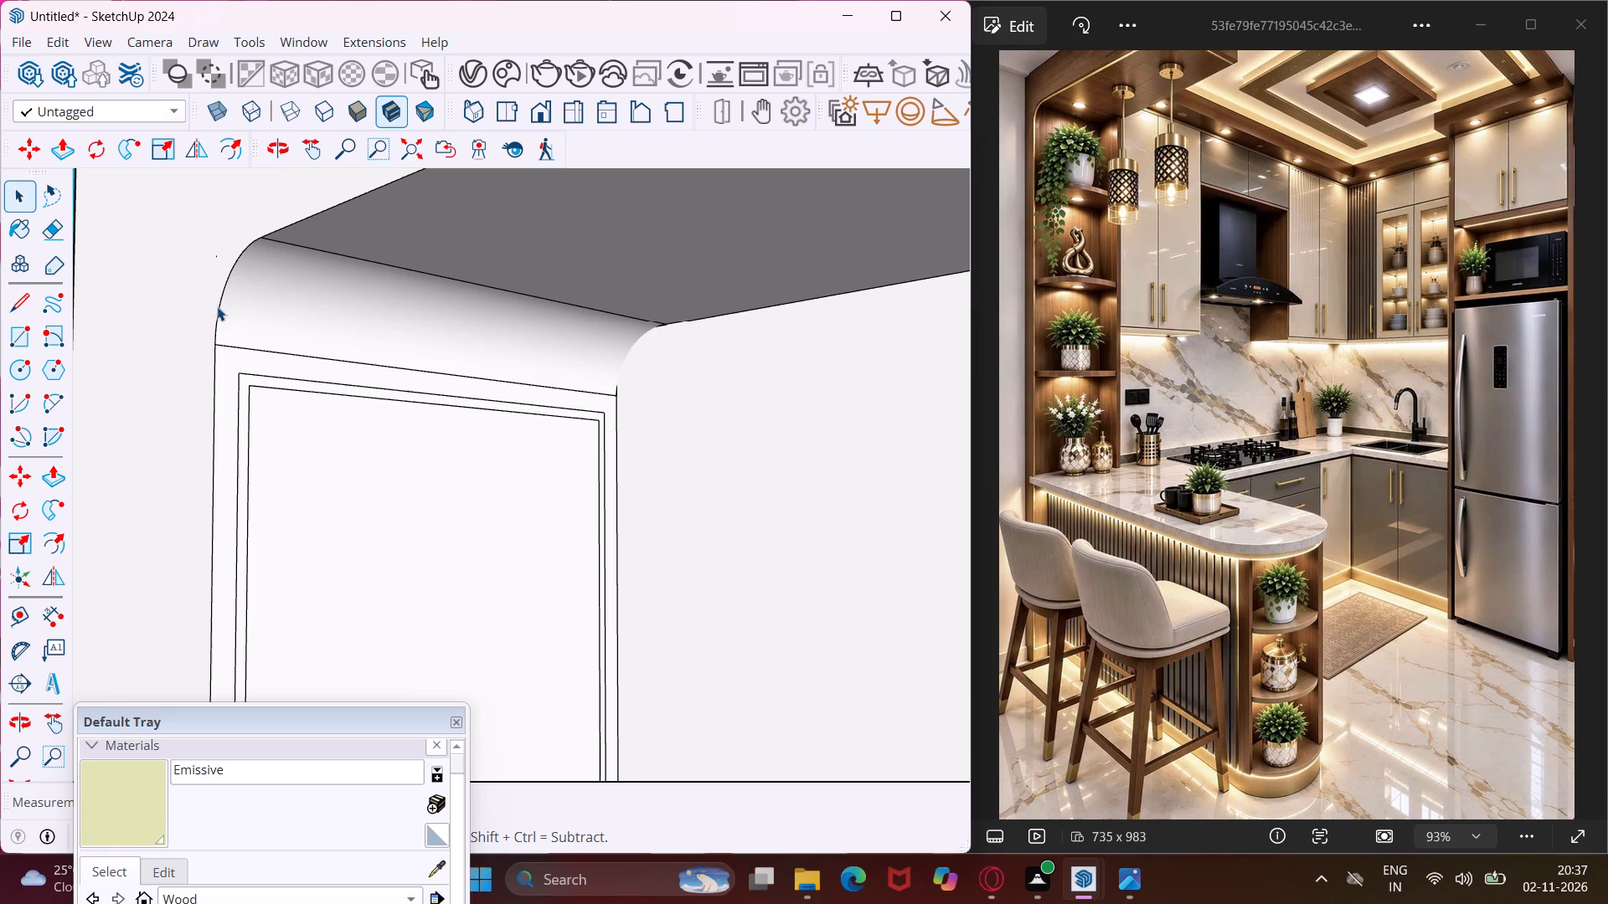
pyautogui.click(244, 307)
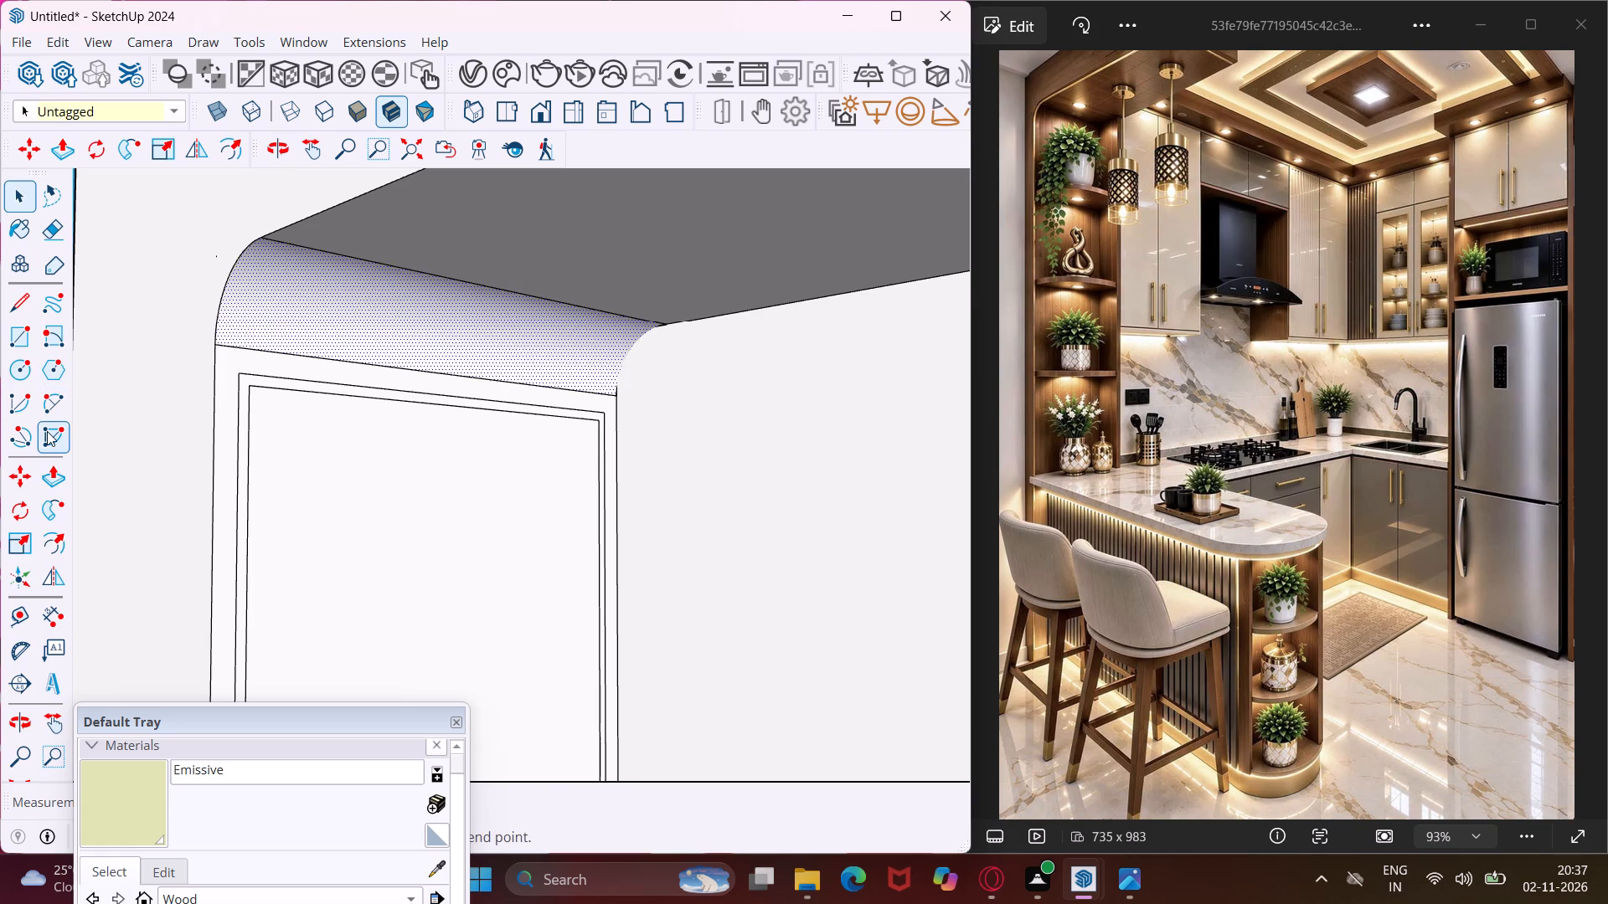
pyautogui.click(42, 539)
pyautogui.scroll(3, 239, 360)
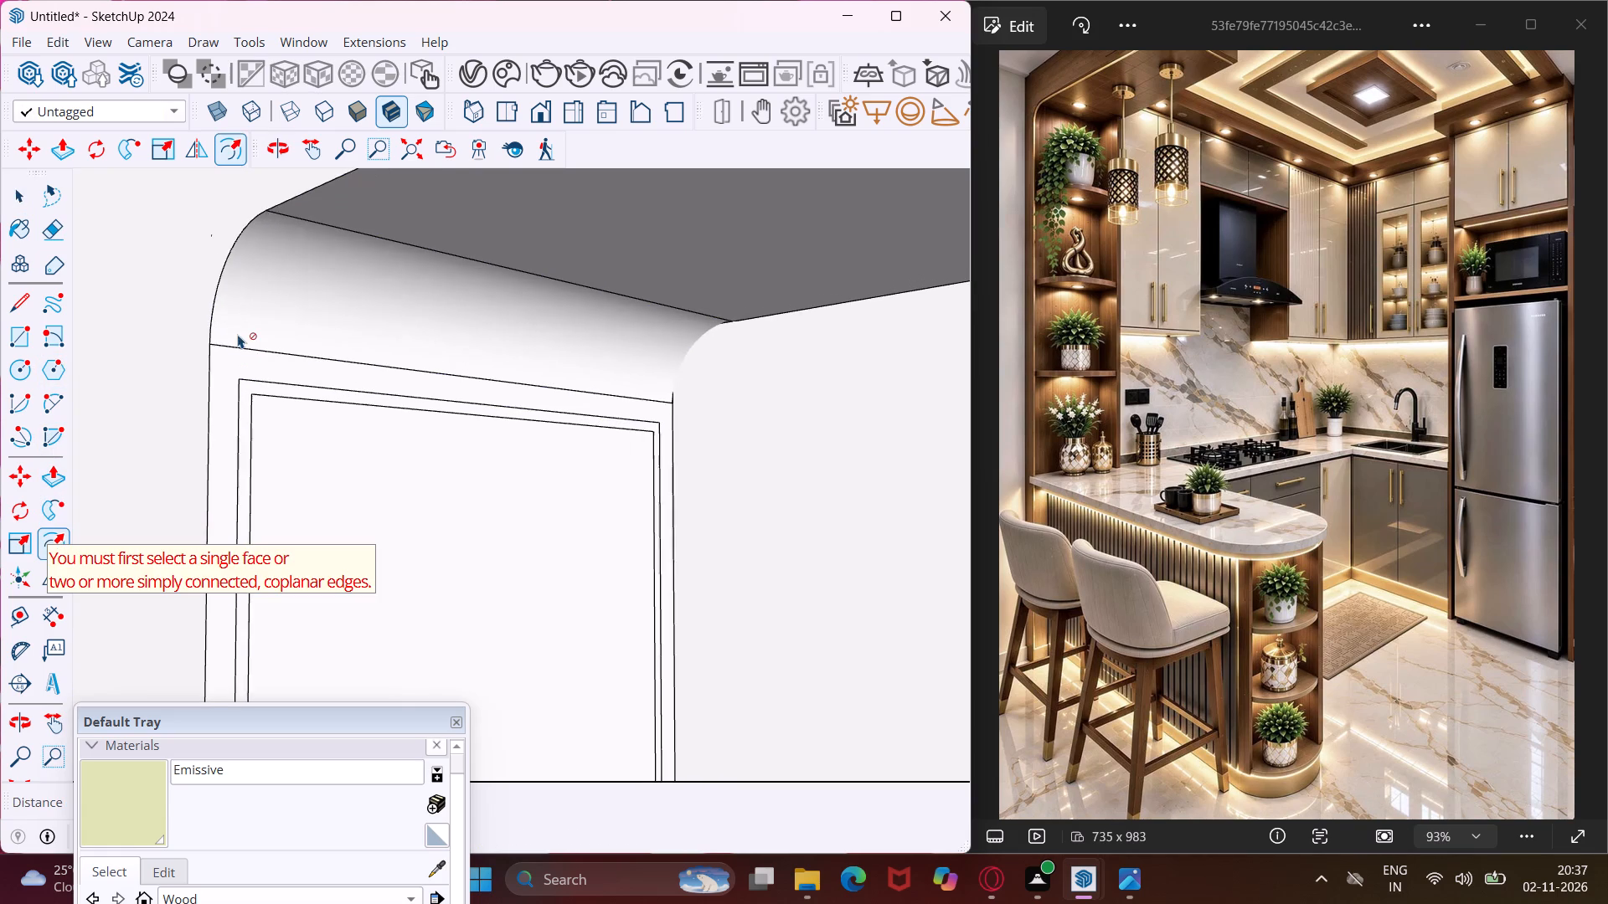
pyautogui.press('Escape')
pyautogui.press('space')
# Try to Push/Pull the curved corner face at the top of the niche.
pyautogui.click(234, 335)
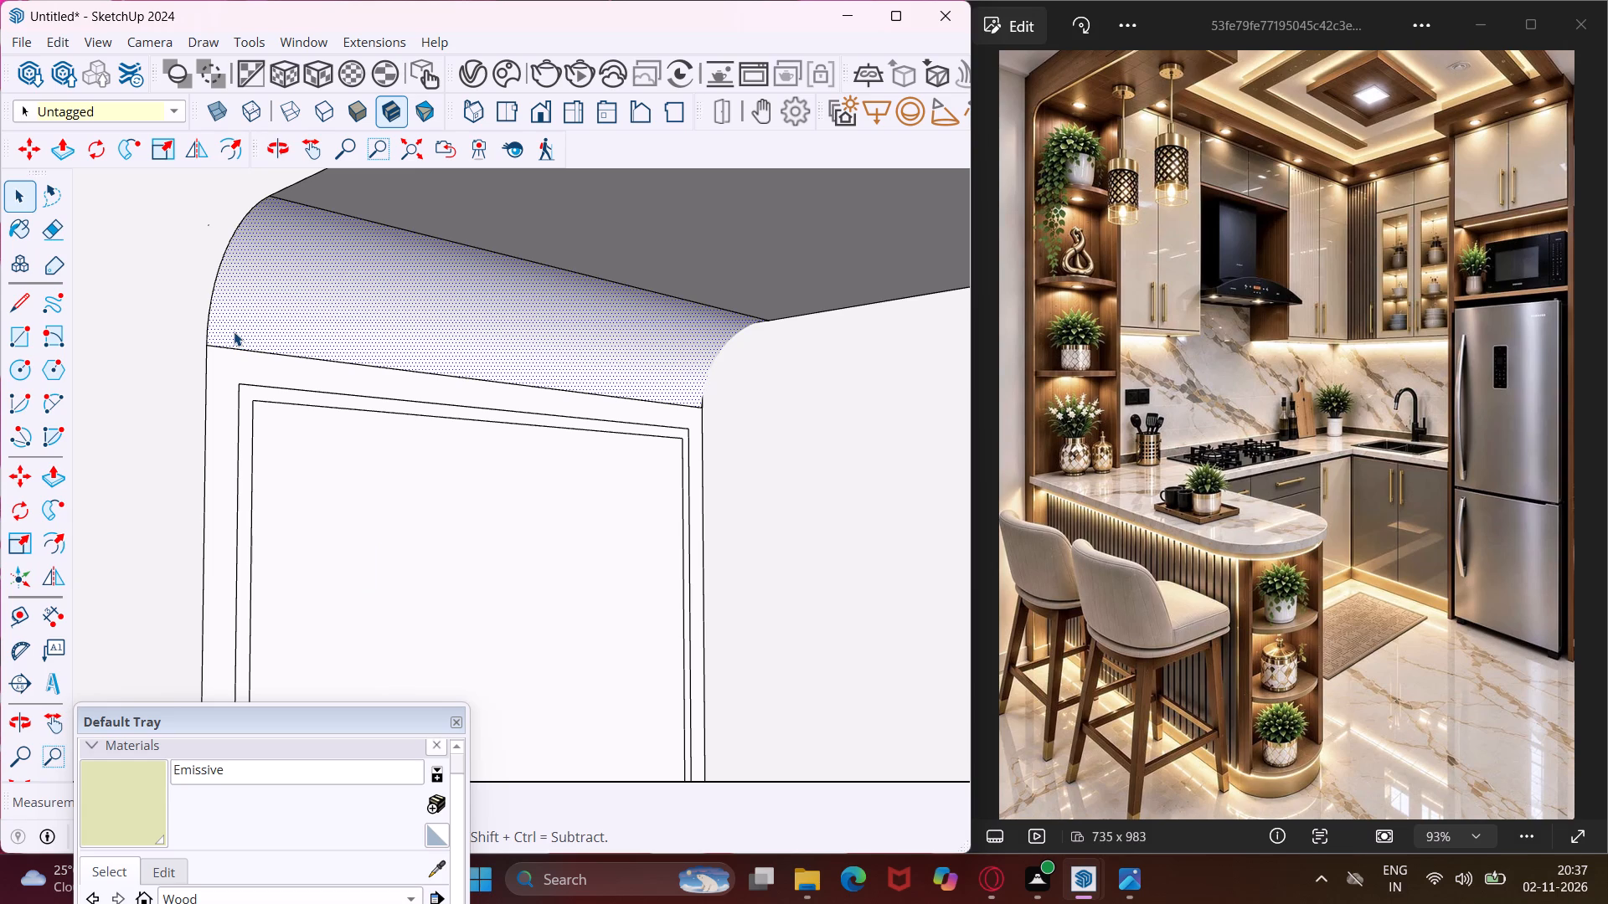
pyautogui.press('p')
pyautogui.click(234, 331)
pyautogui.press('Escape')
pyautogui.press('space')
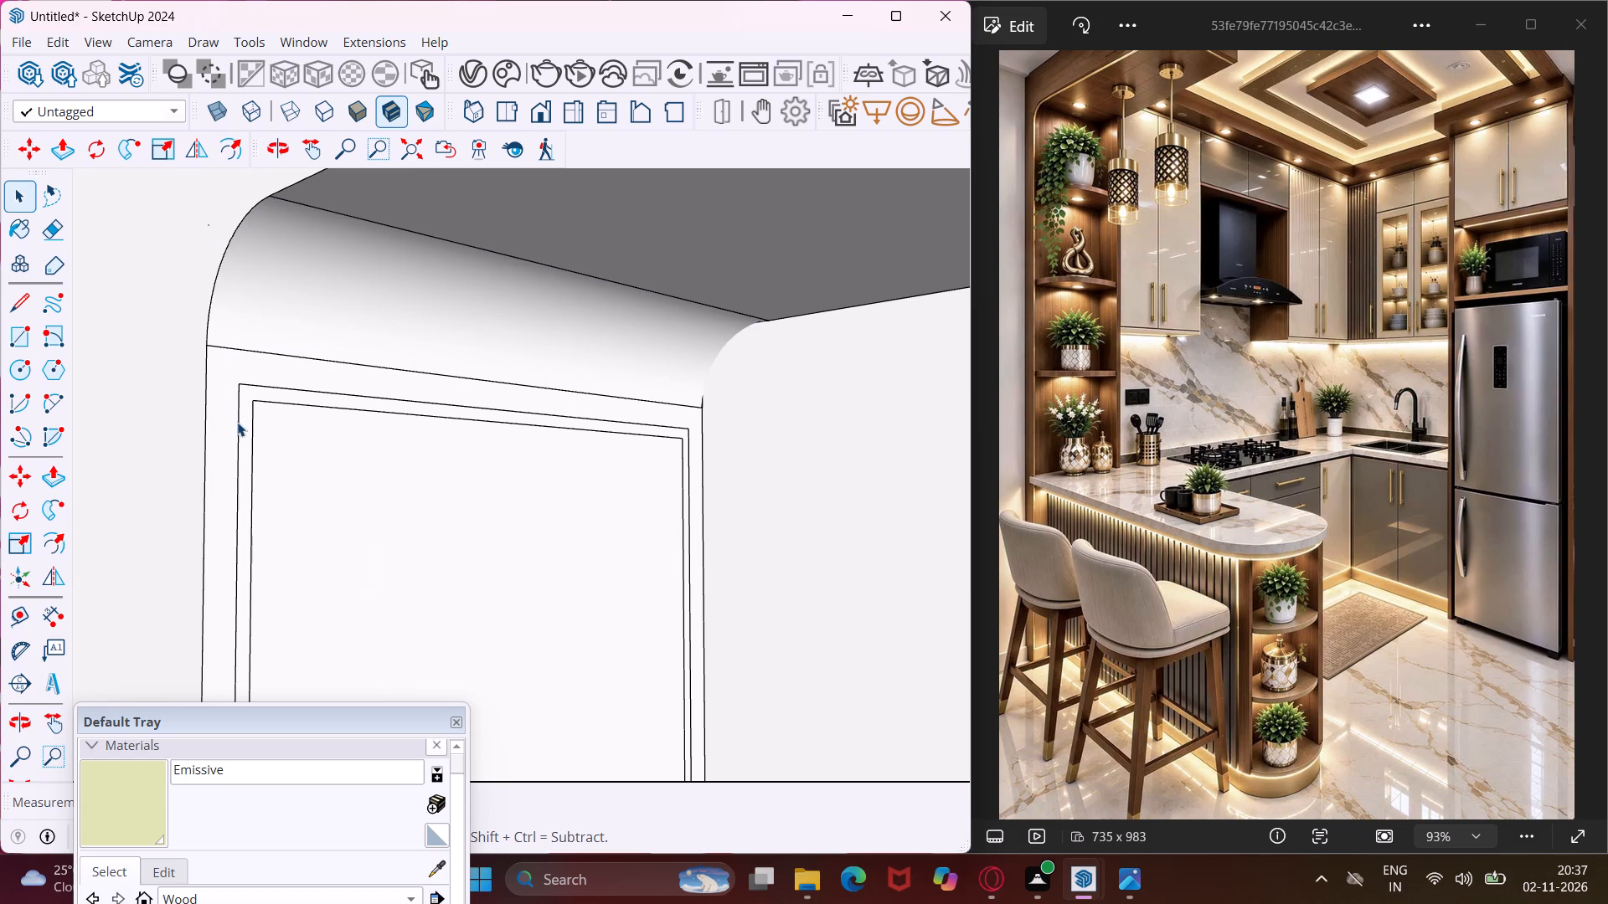
# Erase the top and vertical edges of the two offset outlines on the niche's side face.
pyautogui.press('e')
pyautogui.moveTo(237, 387); pyautogui.dragTo(257, 412)
pyautogui.scroll(-4, 268, 427)
pyautogui.scroll(3, 520, 483)
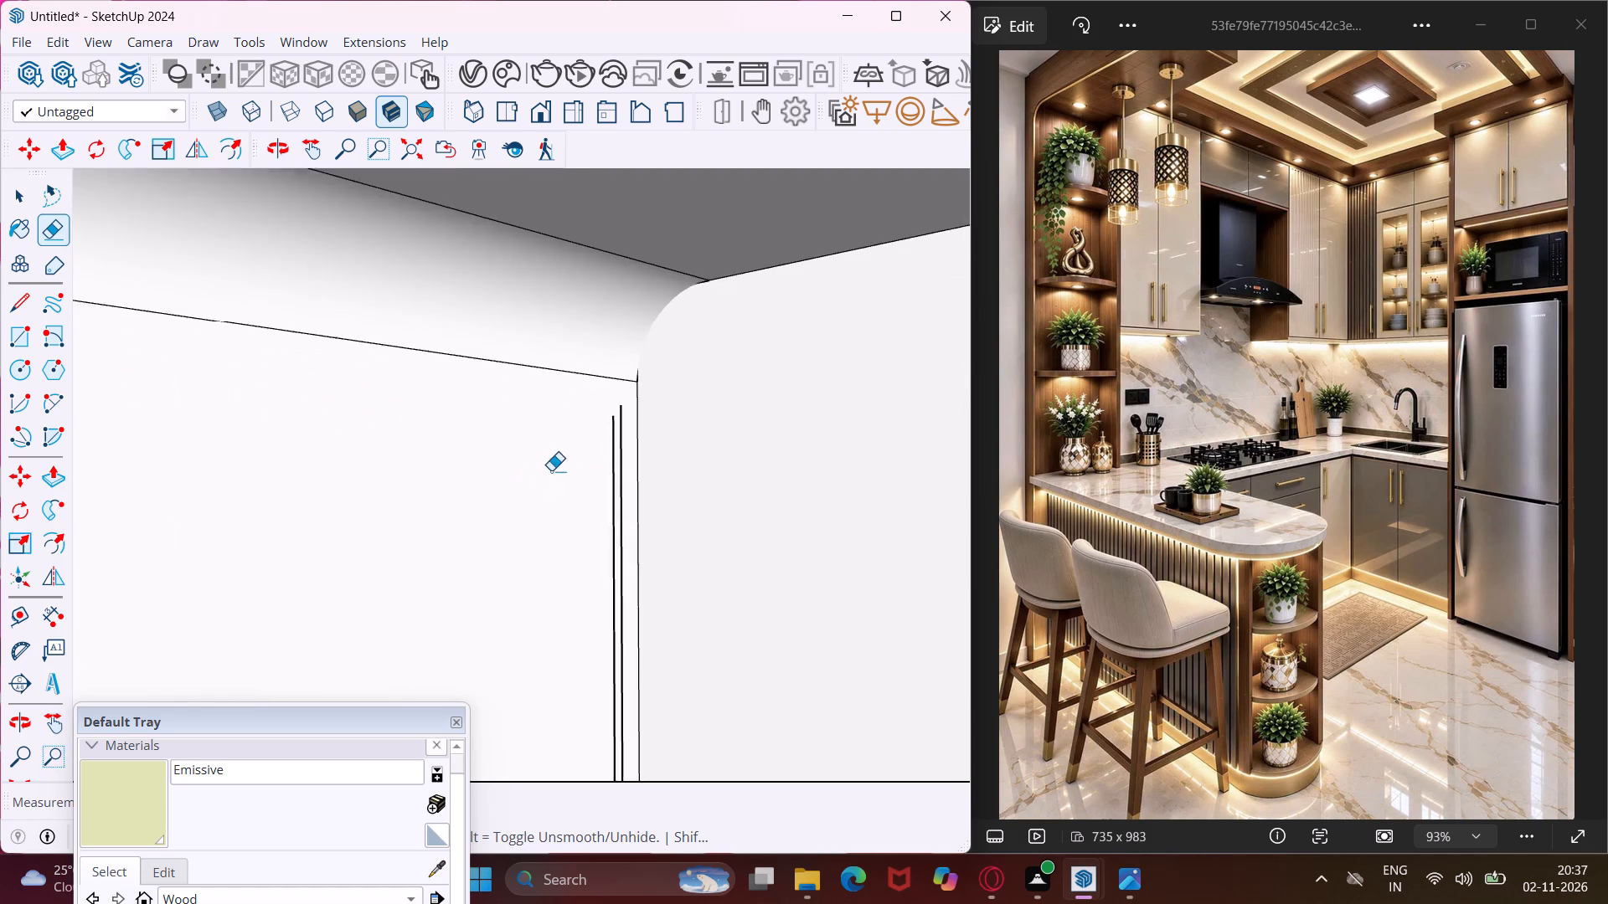
pyautogui.scroll(4, 551, 470)
pyautogui.moveTo(619, 439); pyautogui.dragTo(662, 465)
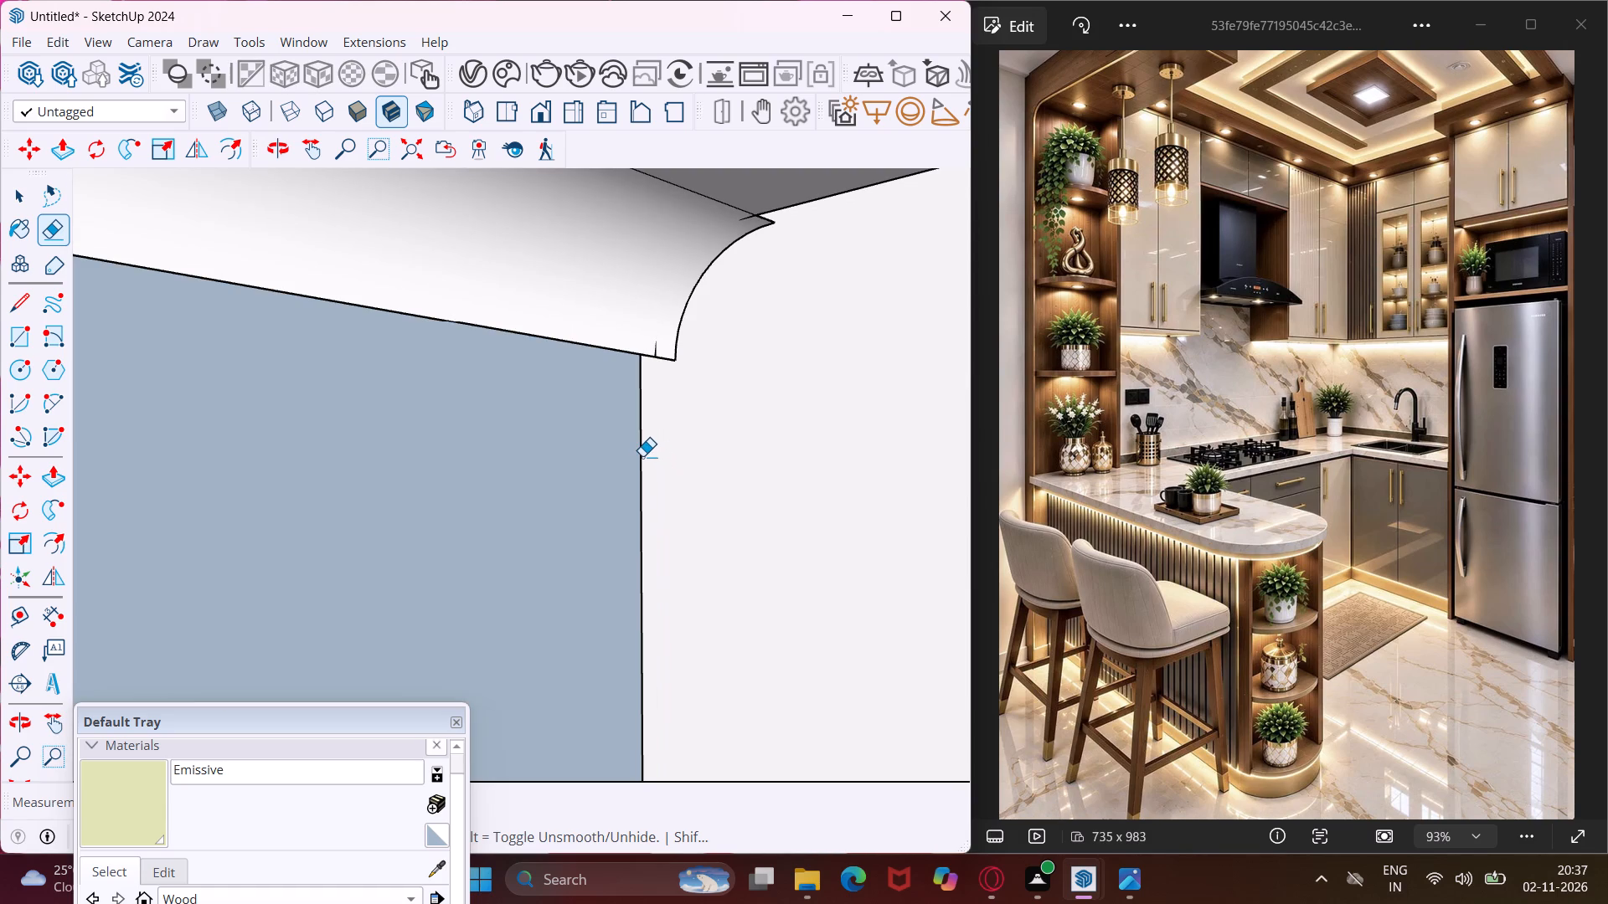
pyautogui.hotkey('ctrl', 'z')
pyautogui.click(630, 446)
pyautogui.moveTo(616, 448); pyautogui.dragTo(633, 470)
pyautogui.scroll(-13, 501, 443)
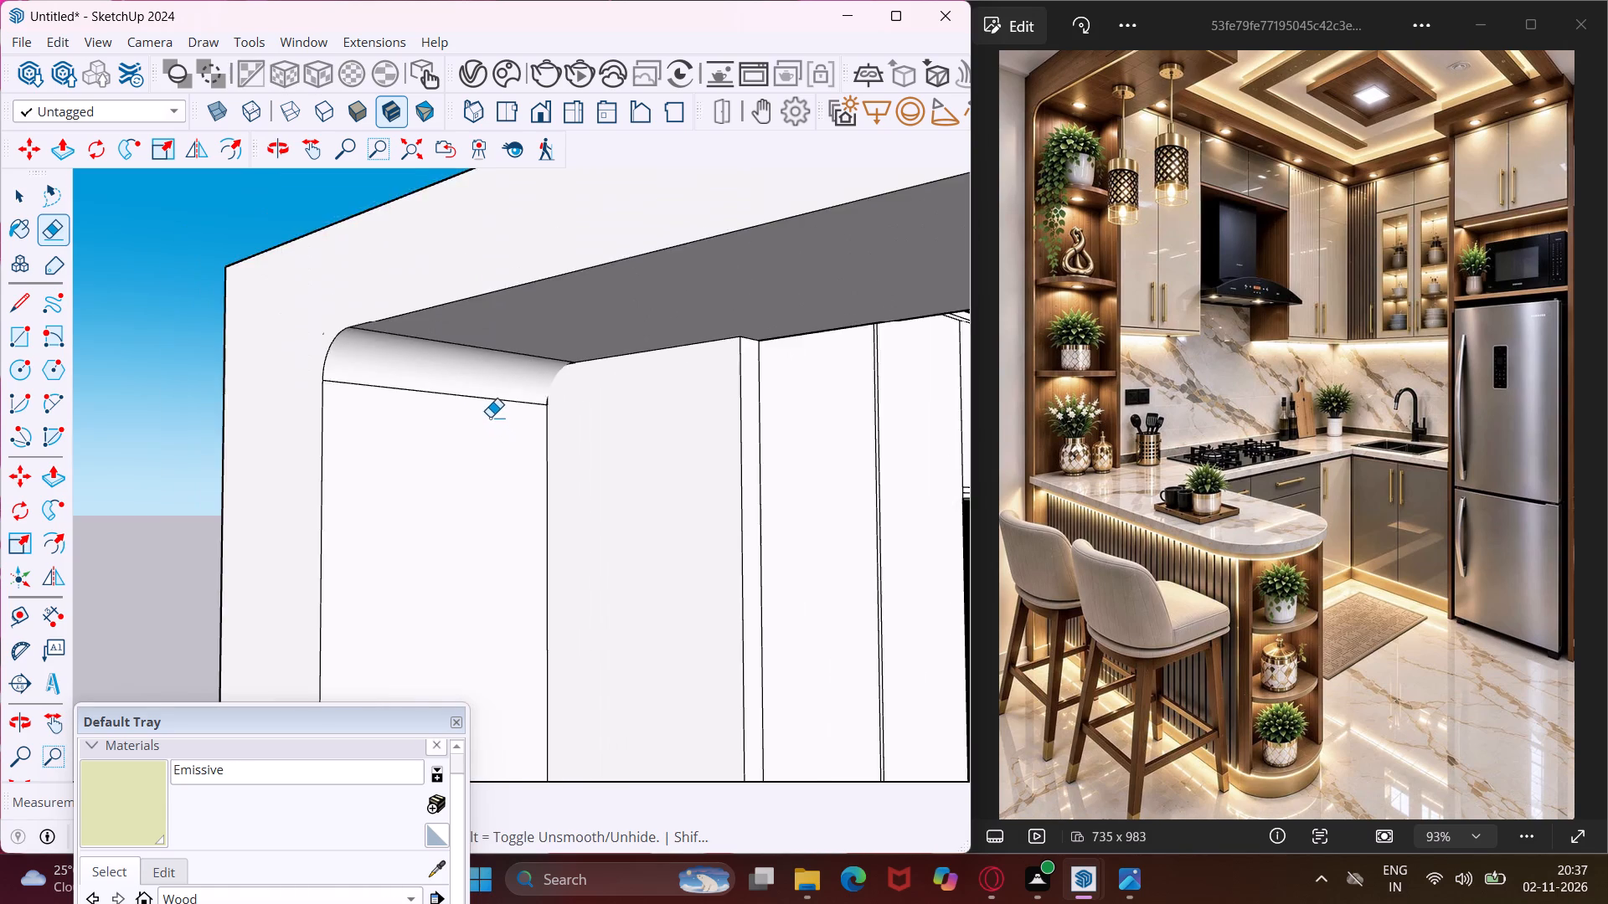
# Erase the two remaining bottom edges of the offset outlines, just above the counter in the niche.
pyautogui.scroll(-18, 484, 408)
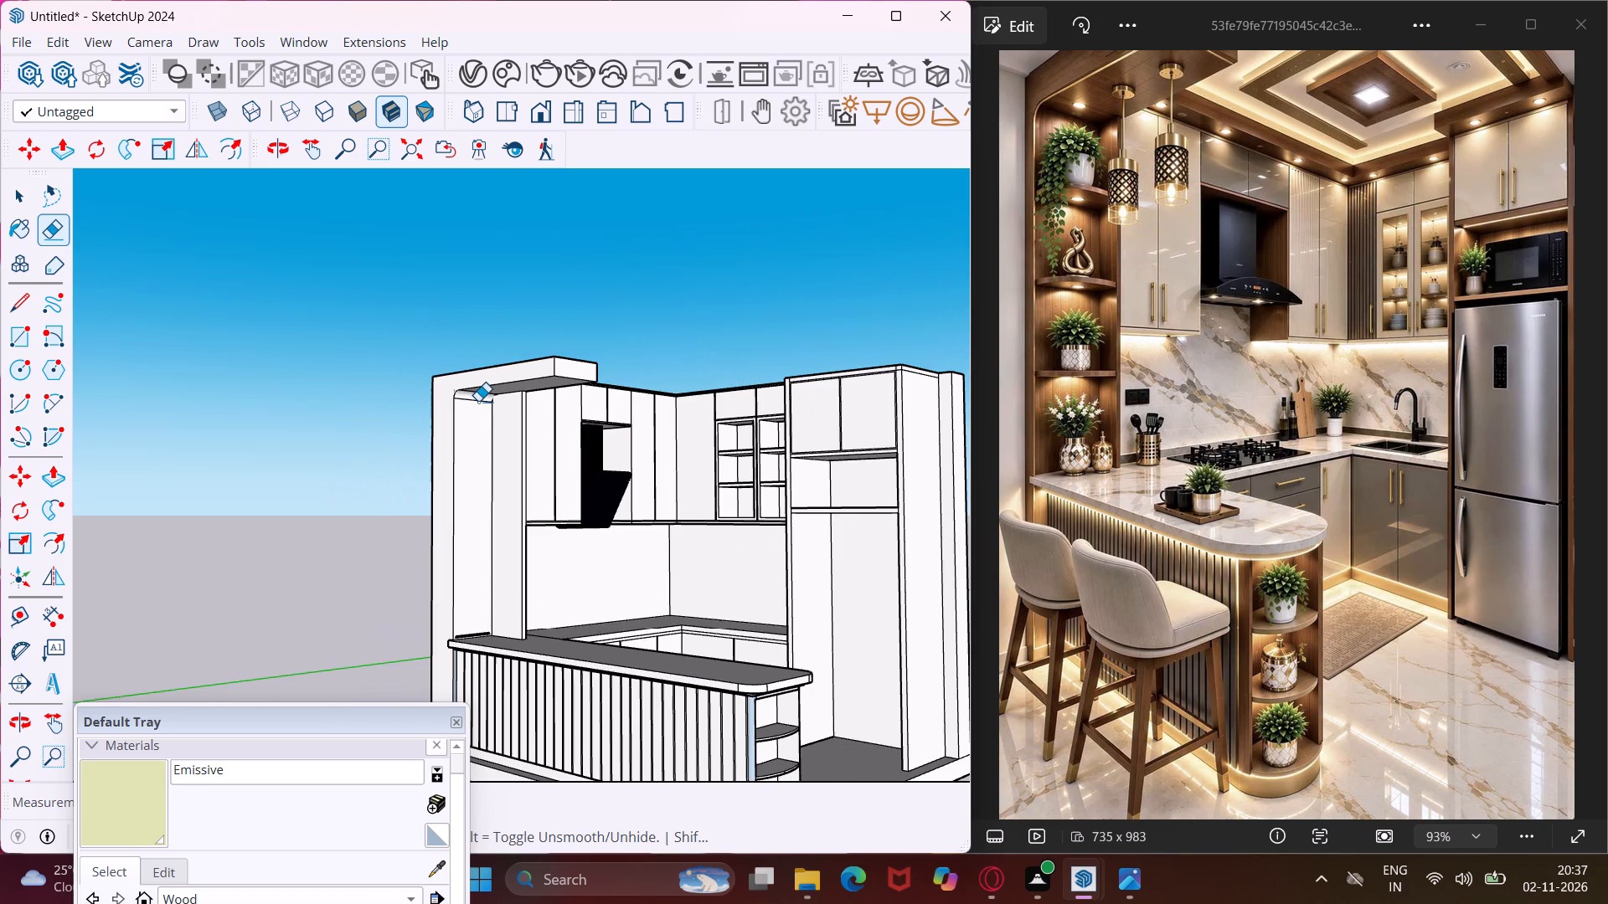
pyautogui.scroll(17, 468, 617)
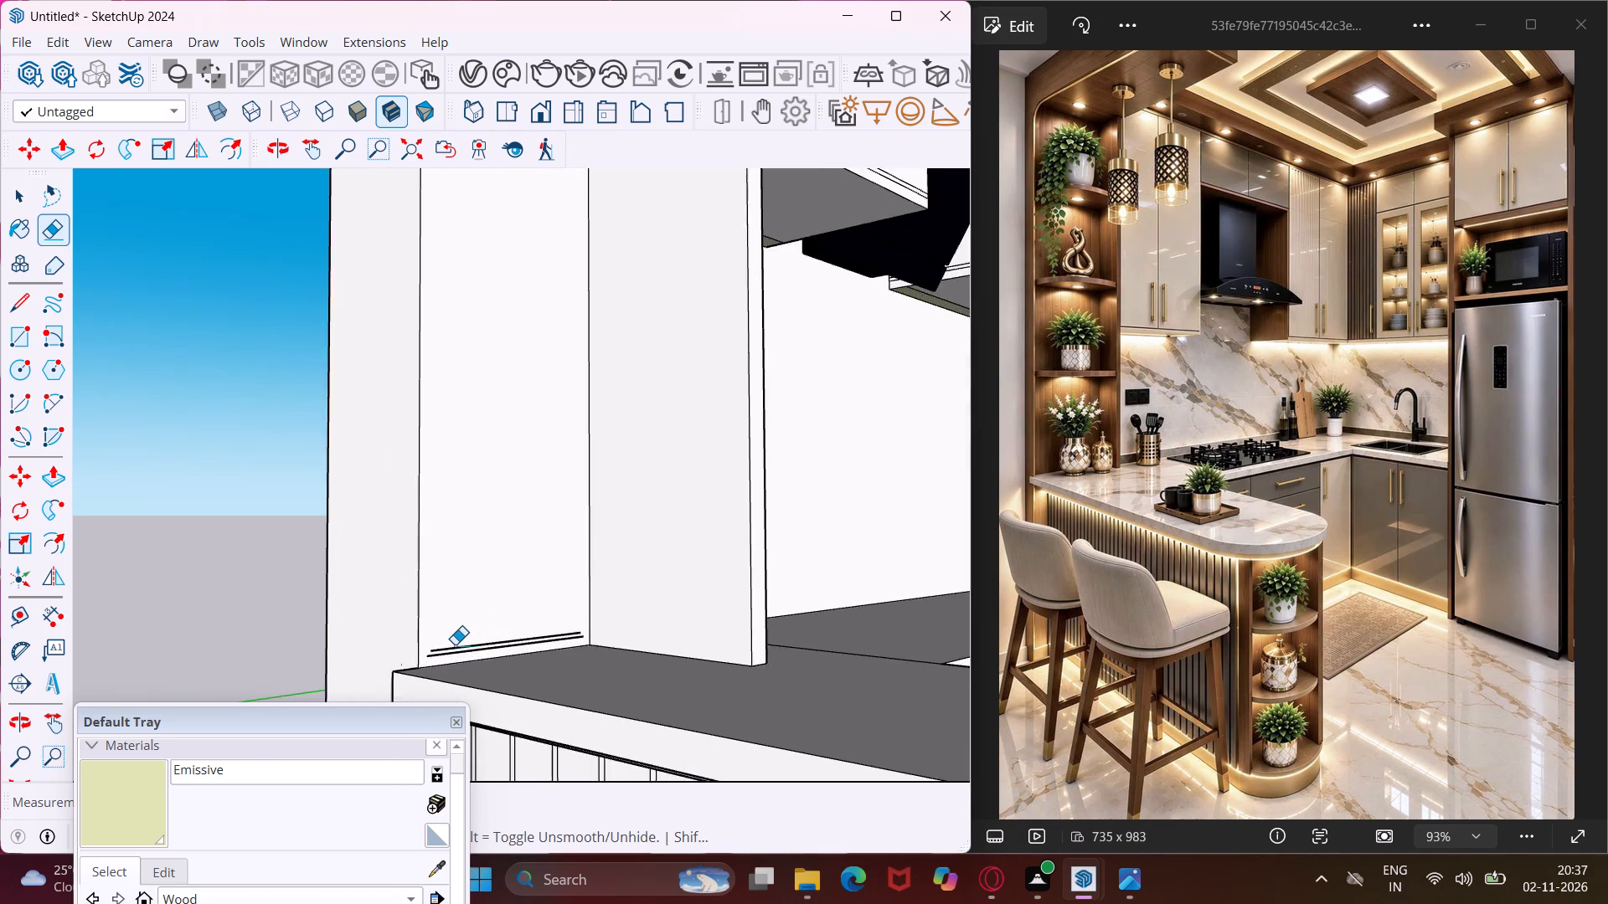
pyautogui.scroll(6, 449, 641)
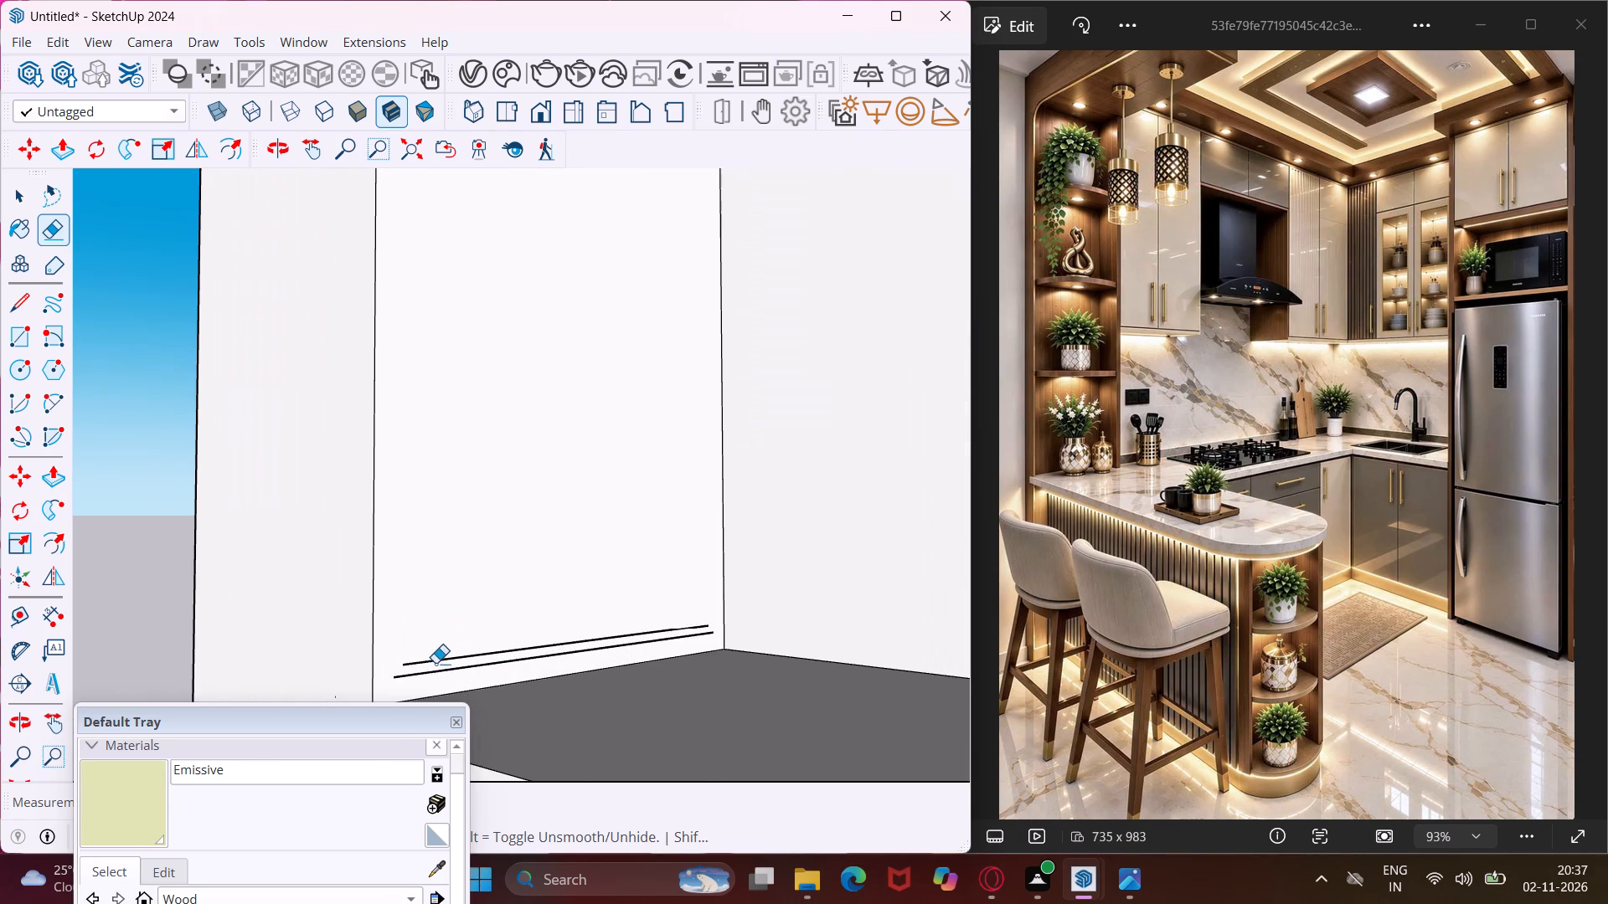
pyautogui.moveTo(428, 672); pyautogui.dragTo(430, 655)
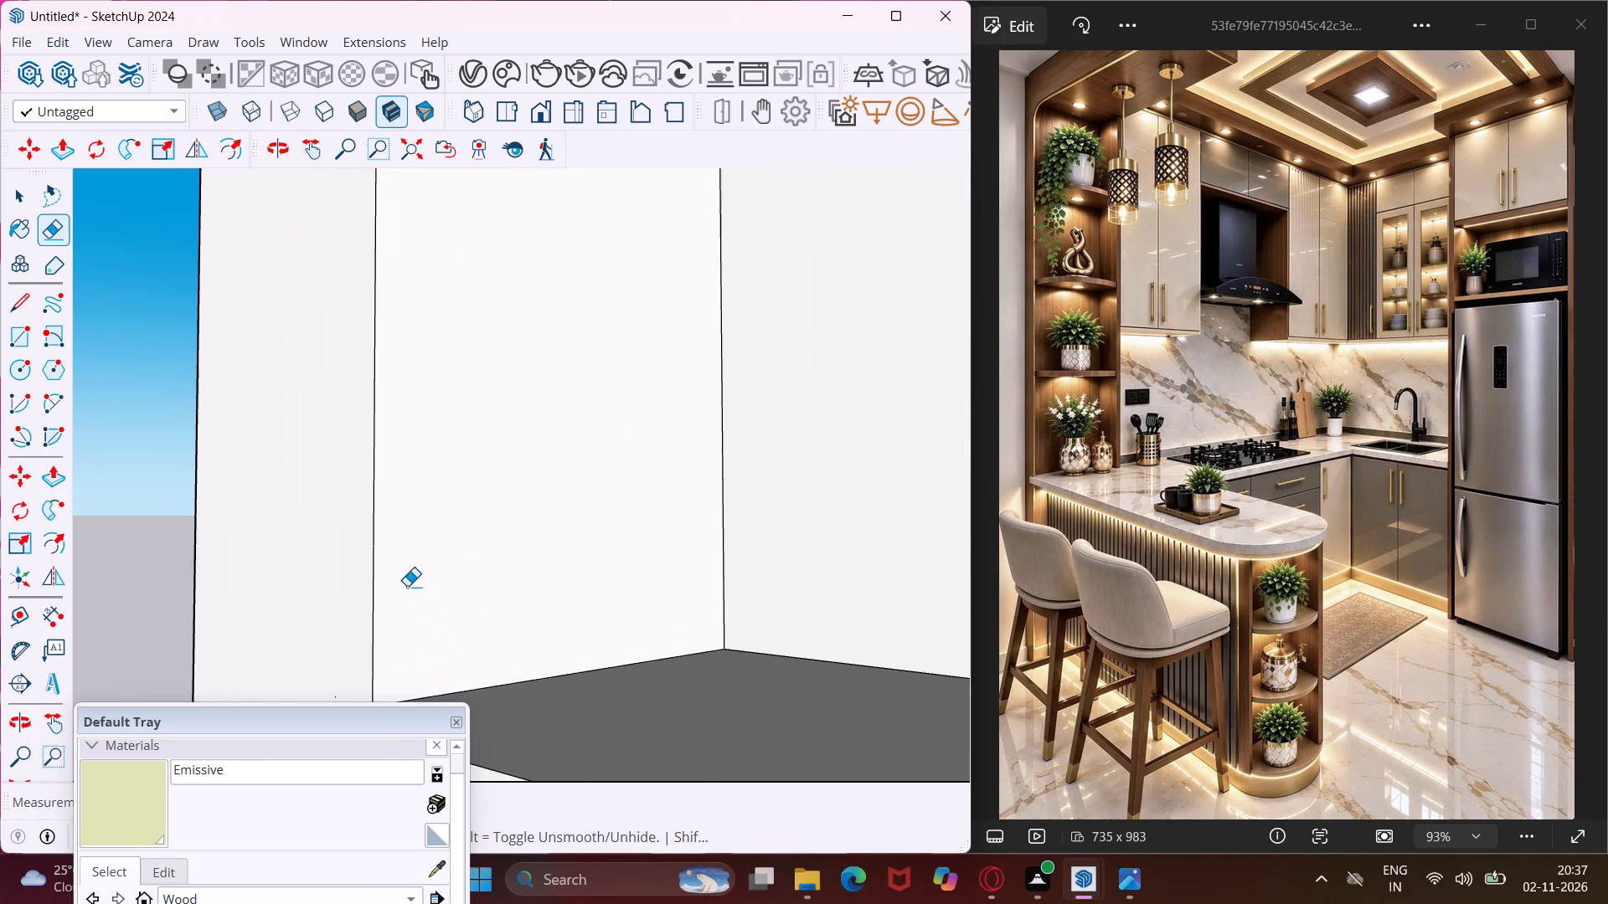
pyautogui.scroll(-10, 407, 586)
pyautogui.scroll(-5, 295, 589)
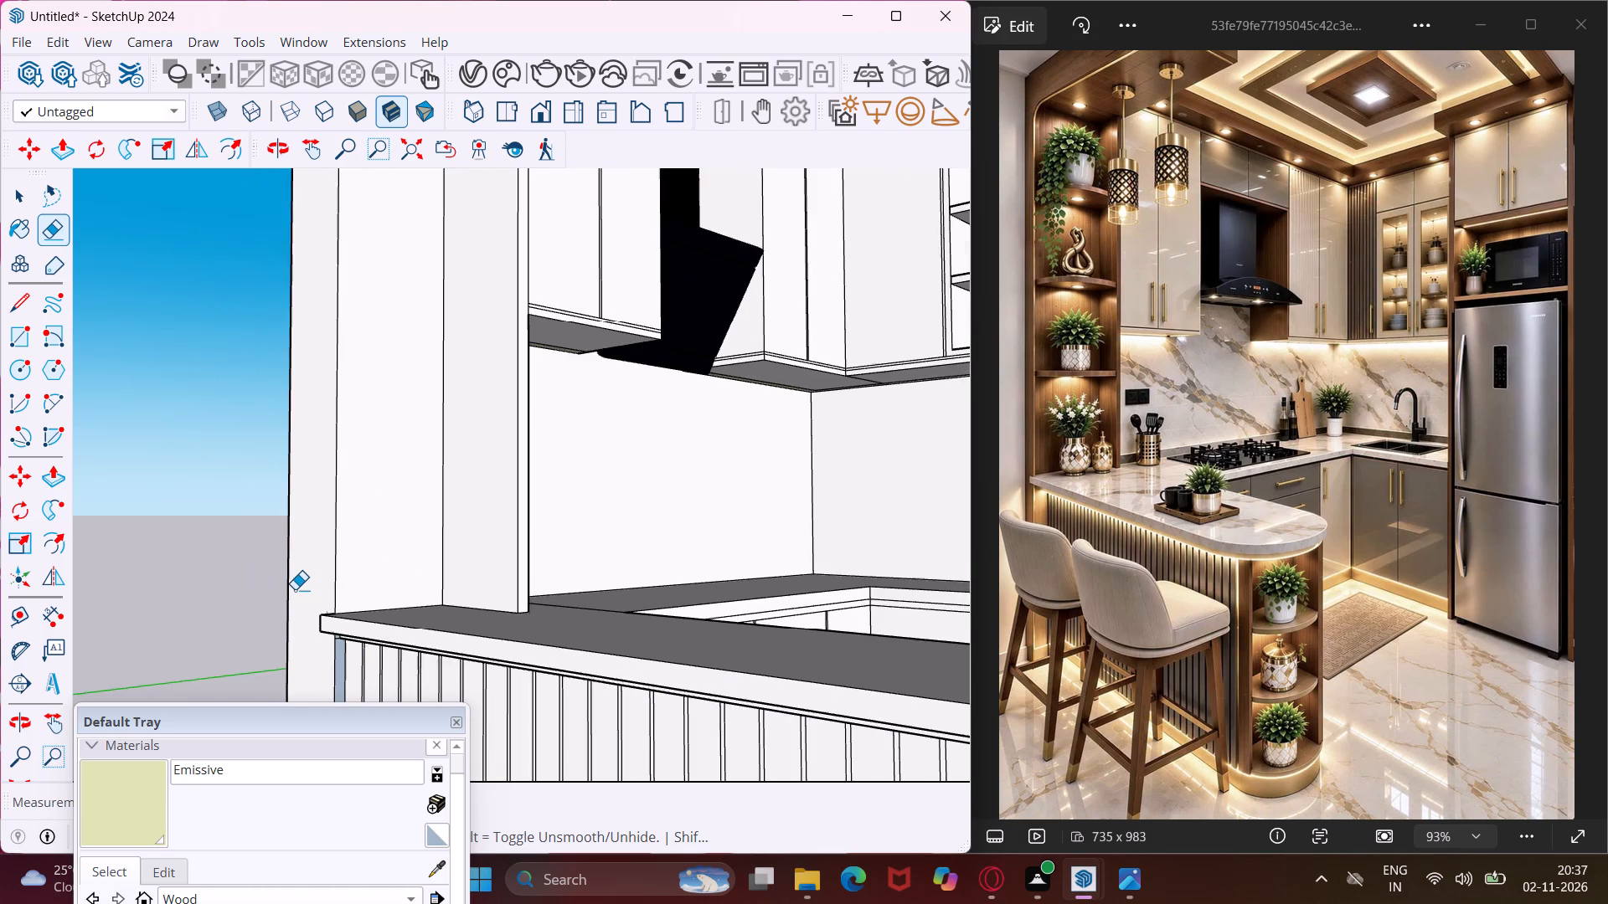
pyautogui.scroll(-12, 295, 589)
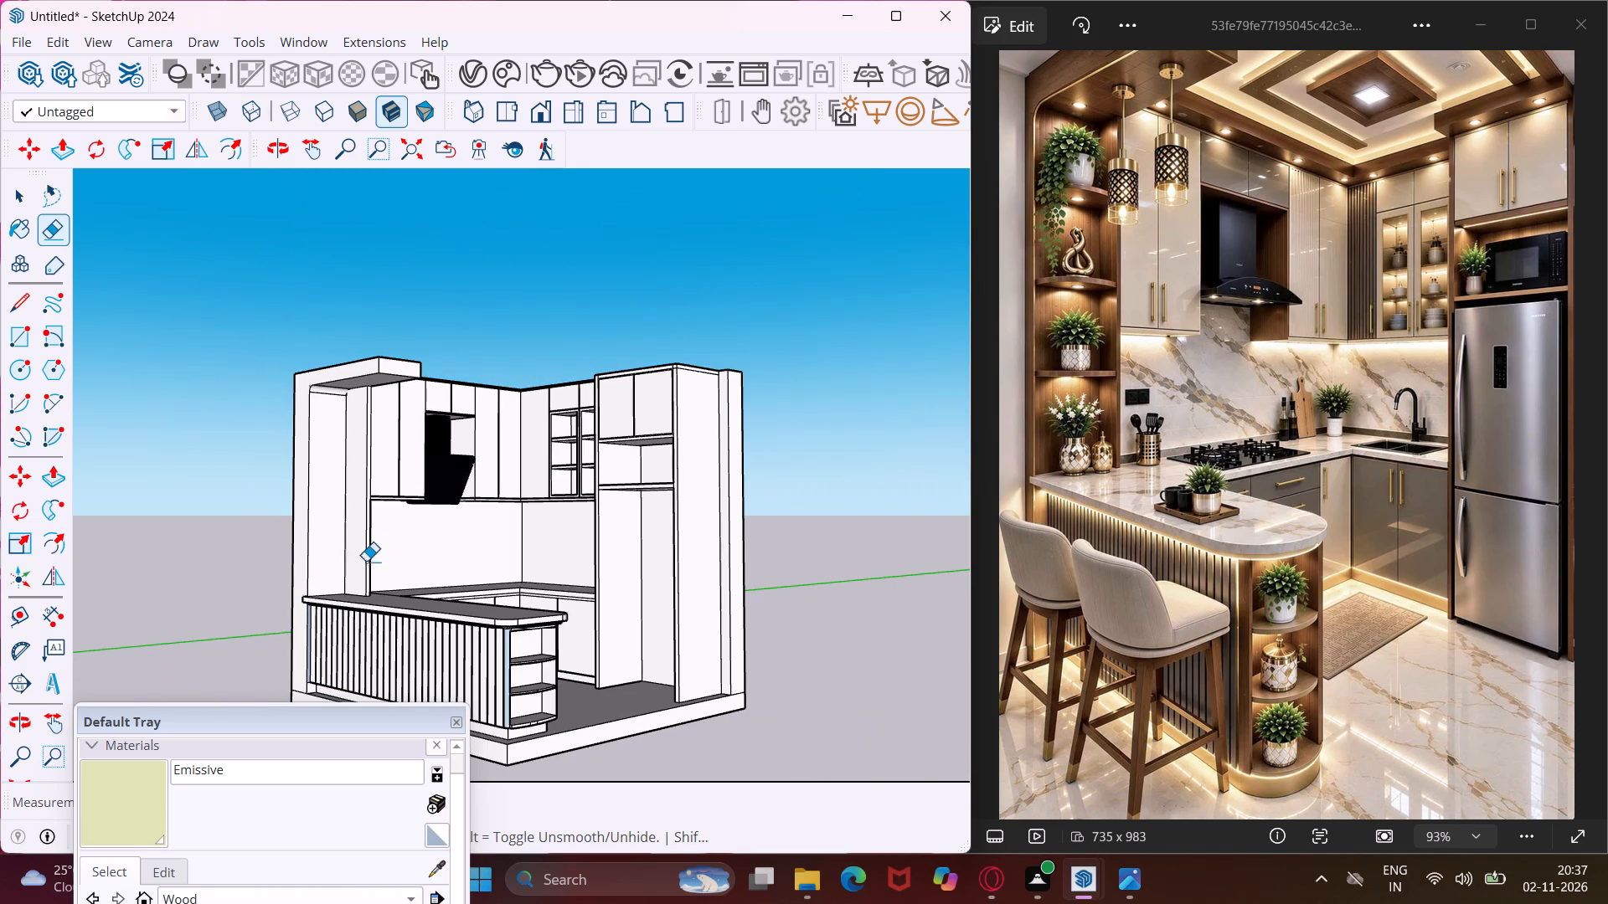
pyautogui.press('Escape')
pyautogui.press('space')
# Push/Pull the narrow vertical gap strip between the wall cabinet doors on the niche side of the hood inward by 0.75".
pyautogui.moveTo(468, 466); pyautogui.dragTo(465, 551, button='middle')
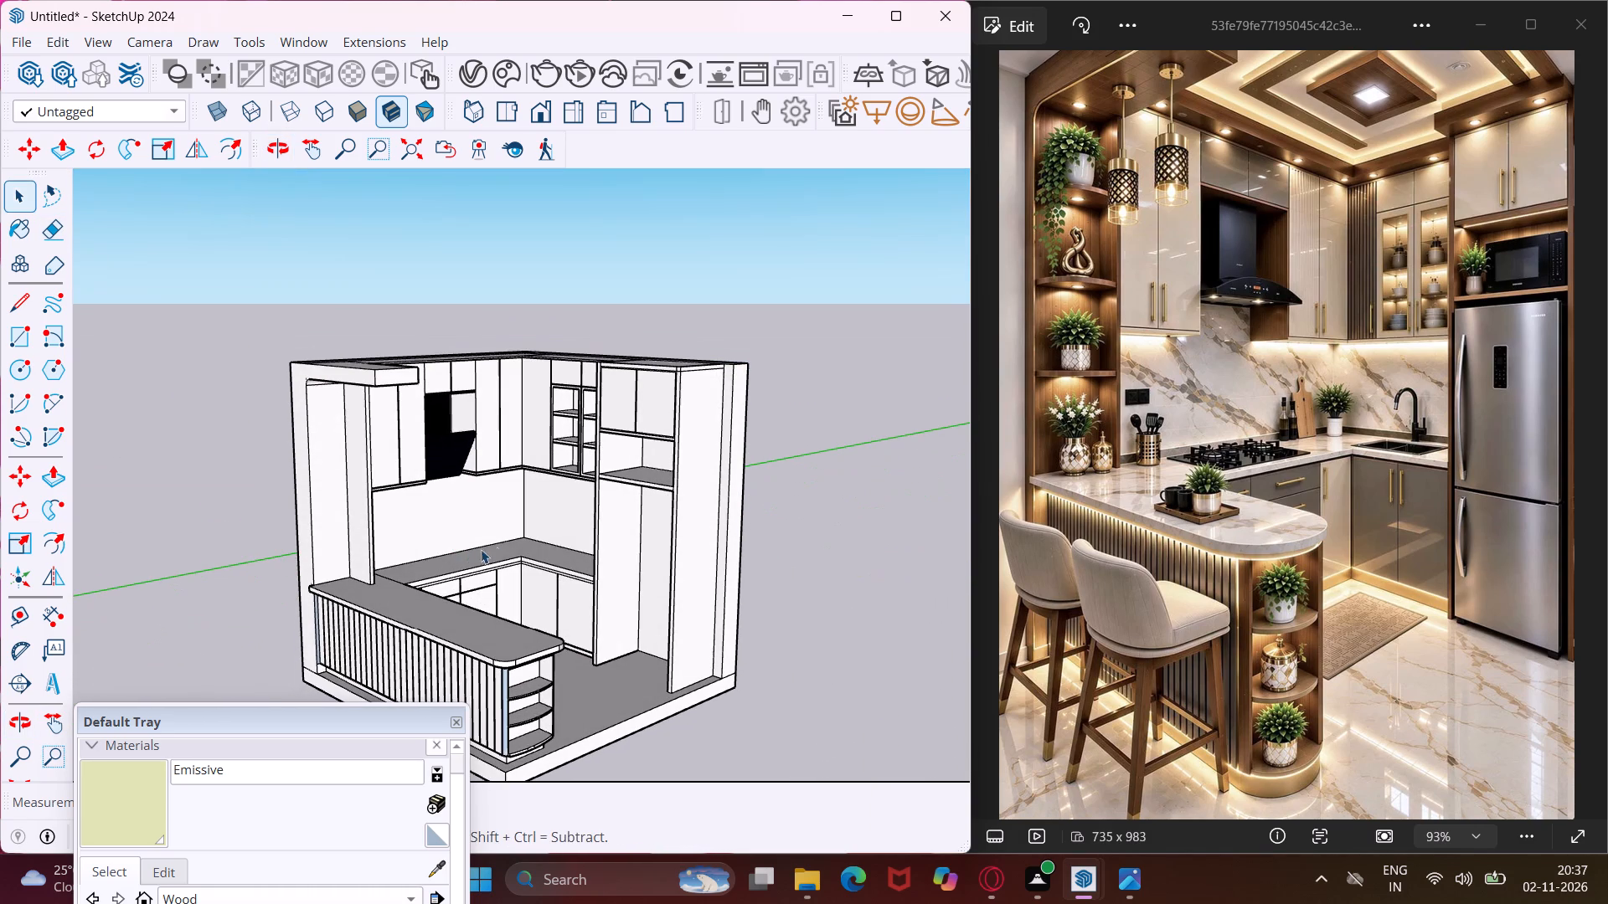
pyautogui.scroll(6, 529, 555)
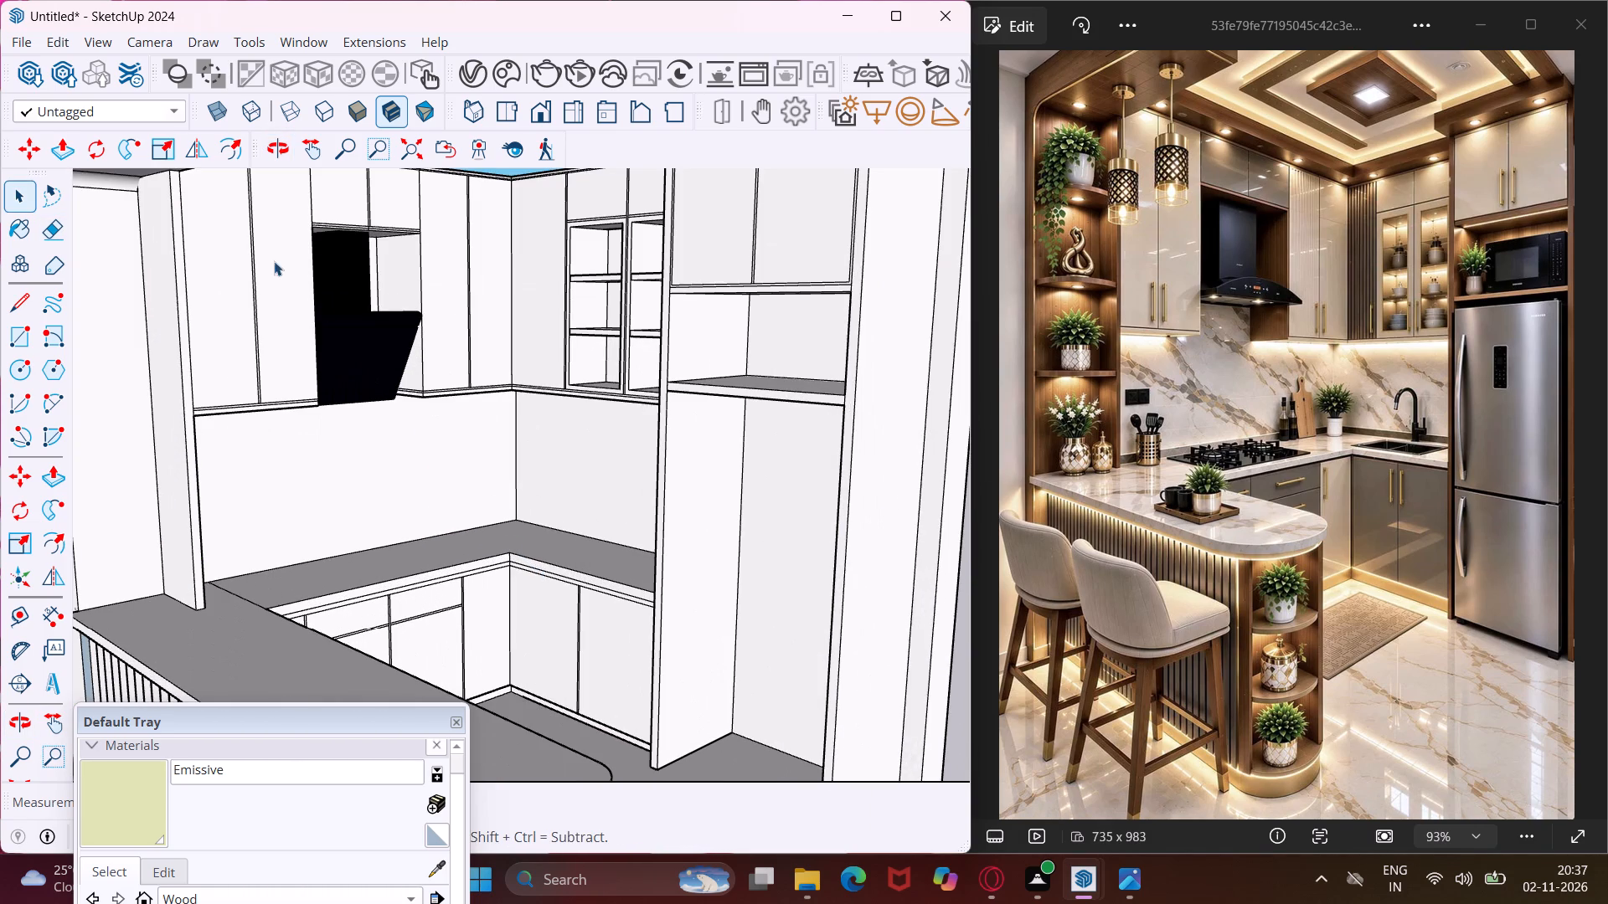
pyautogui.scroll(15, 252, 267)
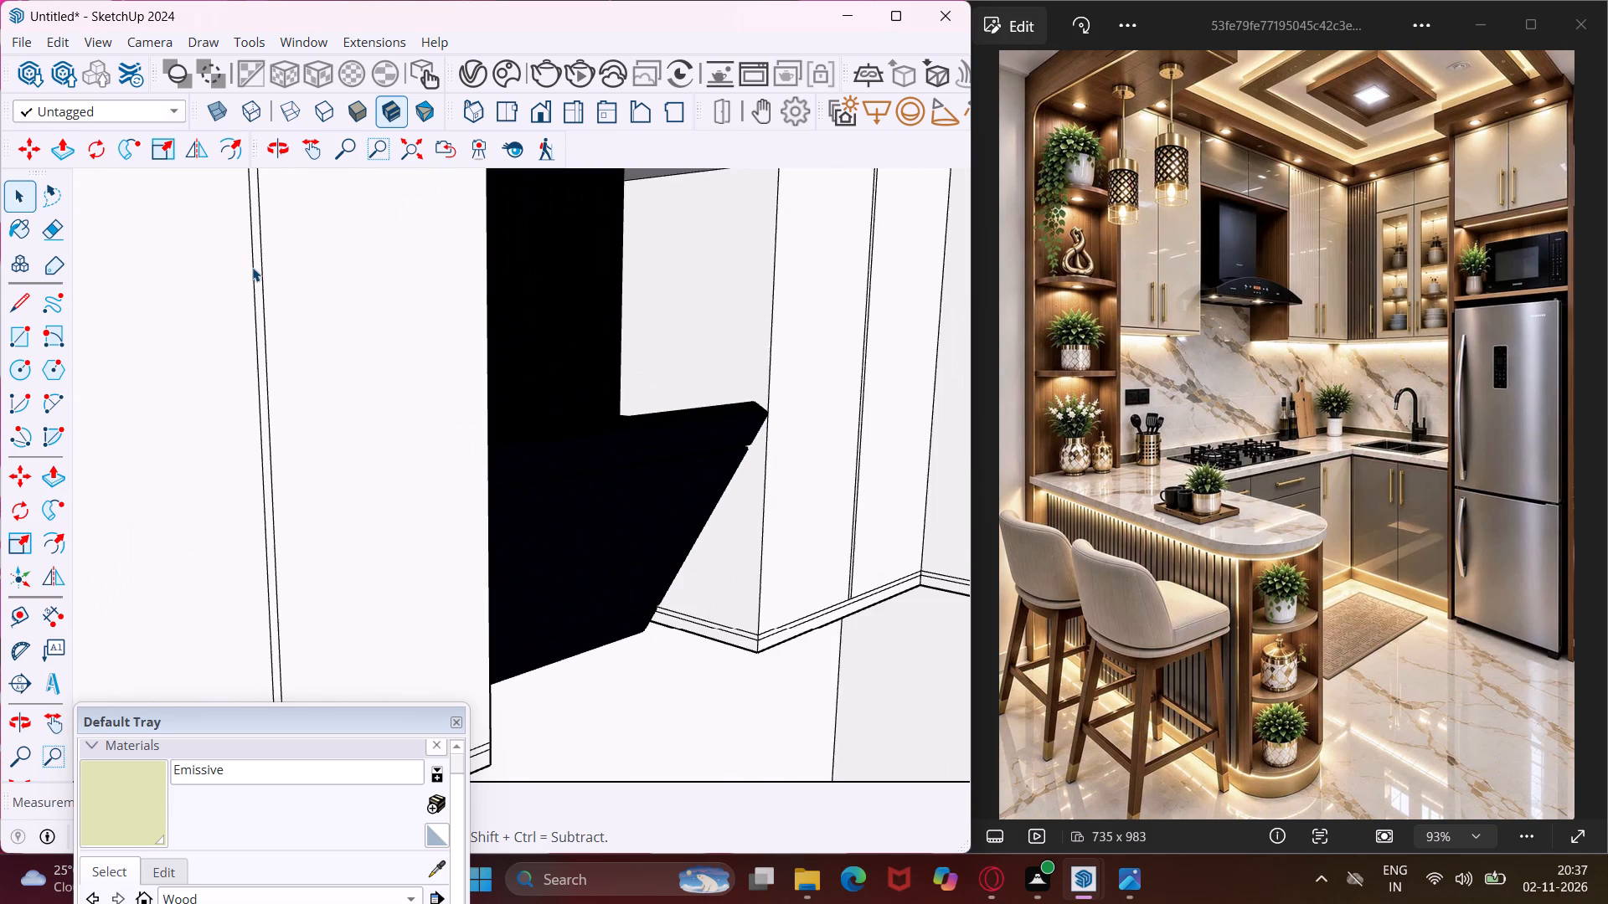
pyautogui.scroll(5, 255, 357)
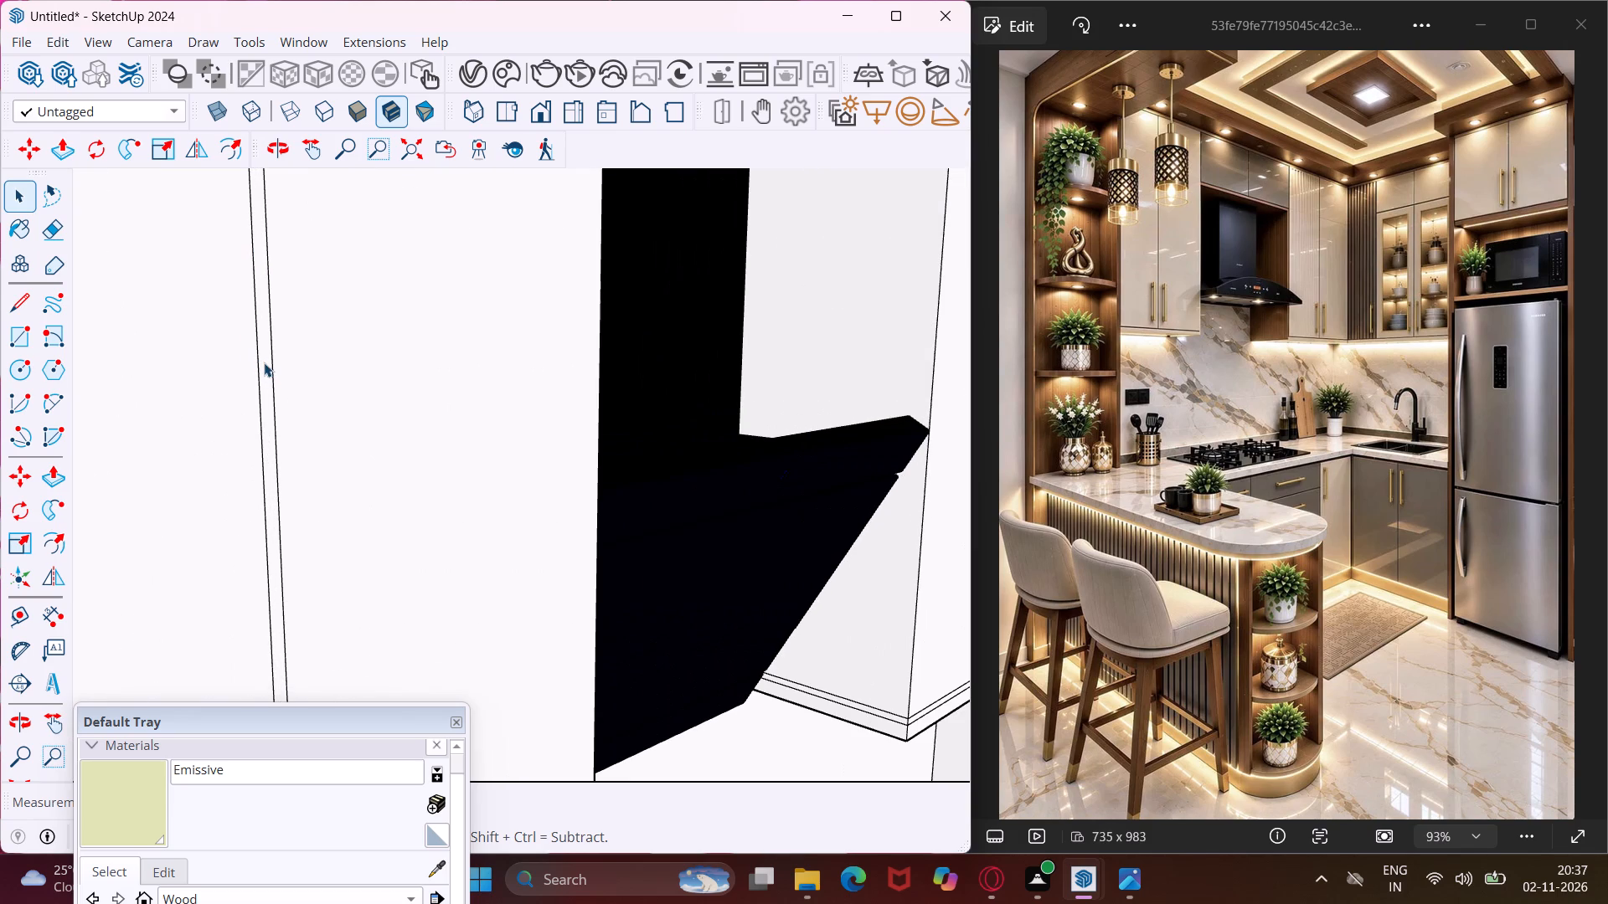
pyautogui.click(264, 362)
pyautogui.press('p')
pyautogui.click(264, 362)
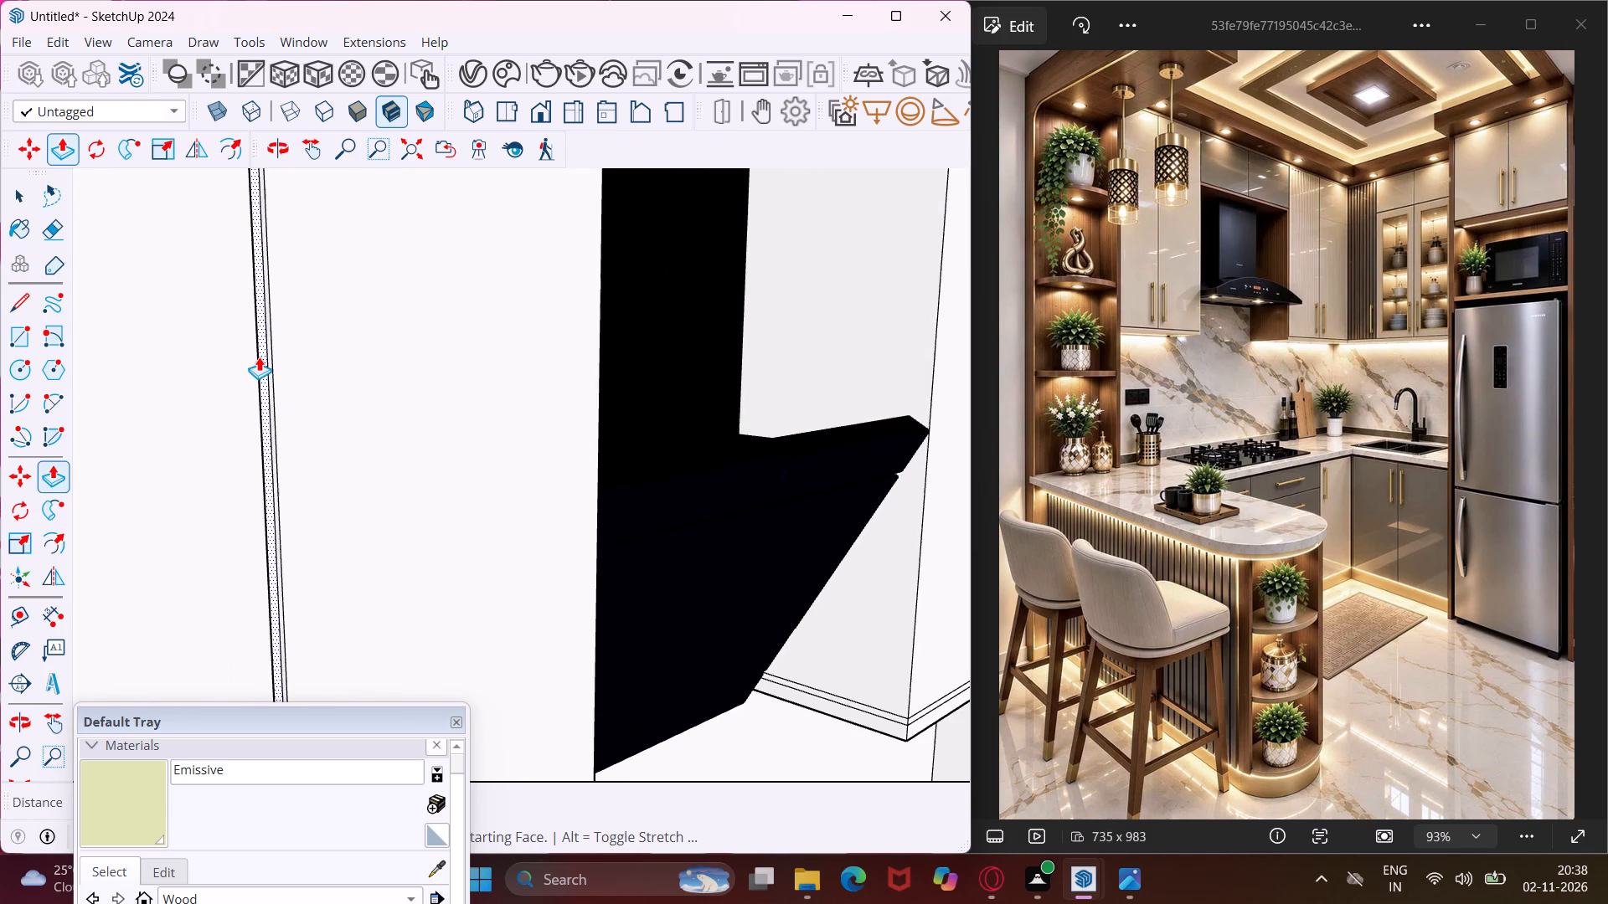
pyautogui.write('.75"')
pyautogui.press('Return')
pyautogui.scroll(5, 259, 357)
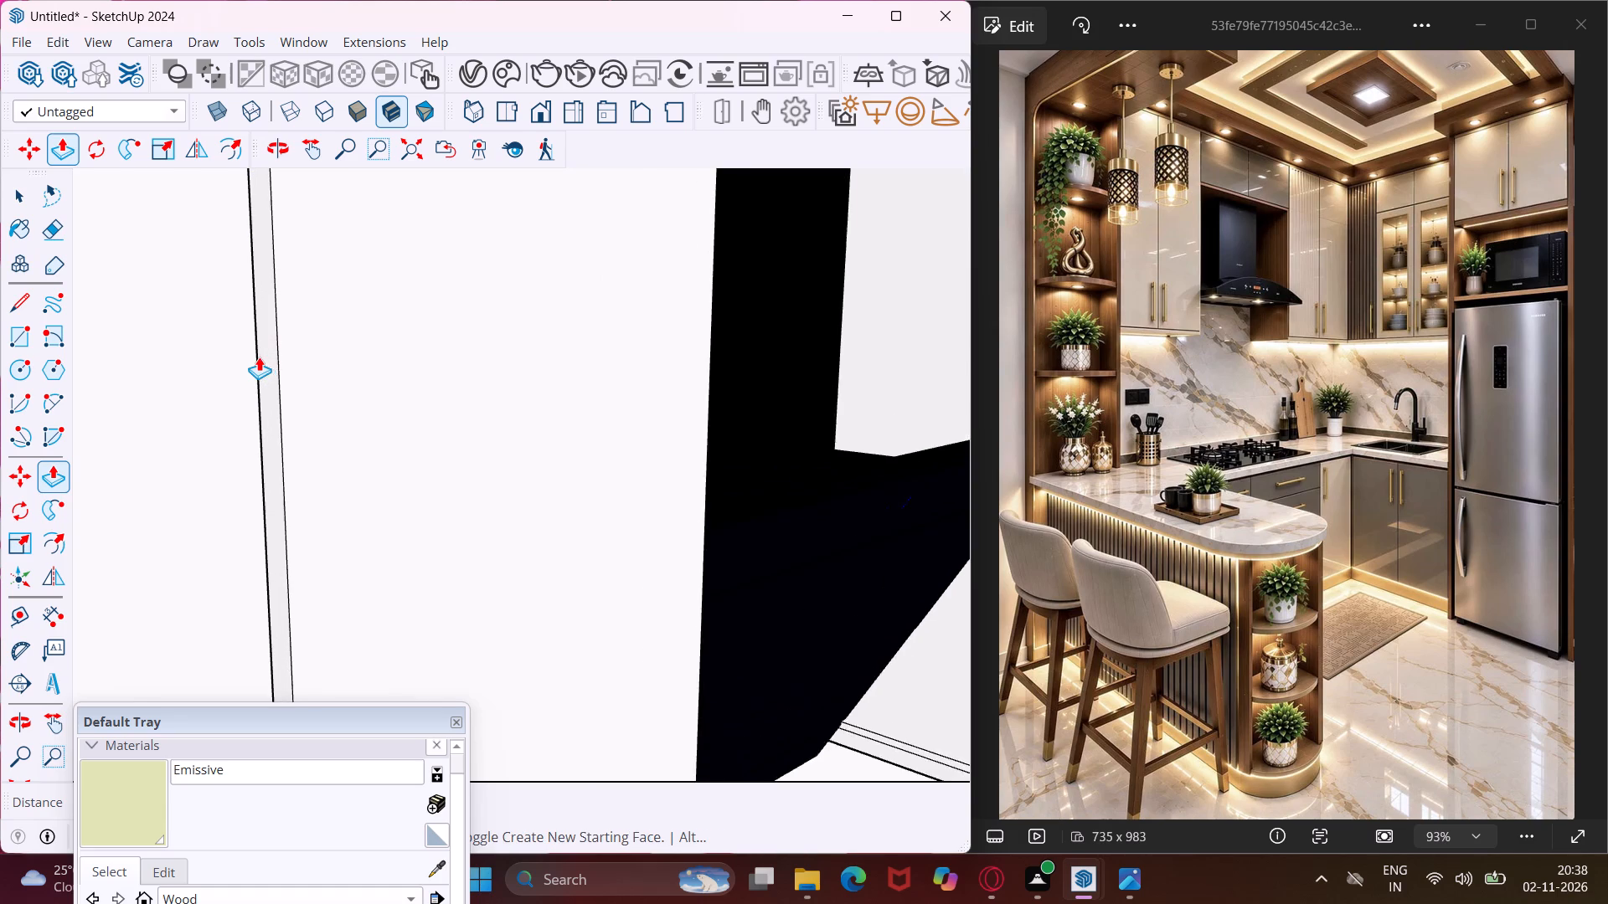
# Repeat the 0.75" Push/Pull on the vertical gap strip between the hood and the cabinet corner.
pyautogui.scroll(-17, 248, 355)
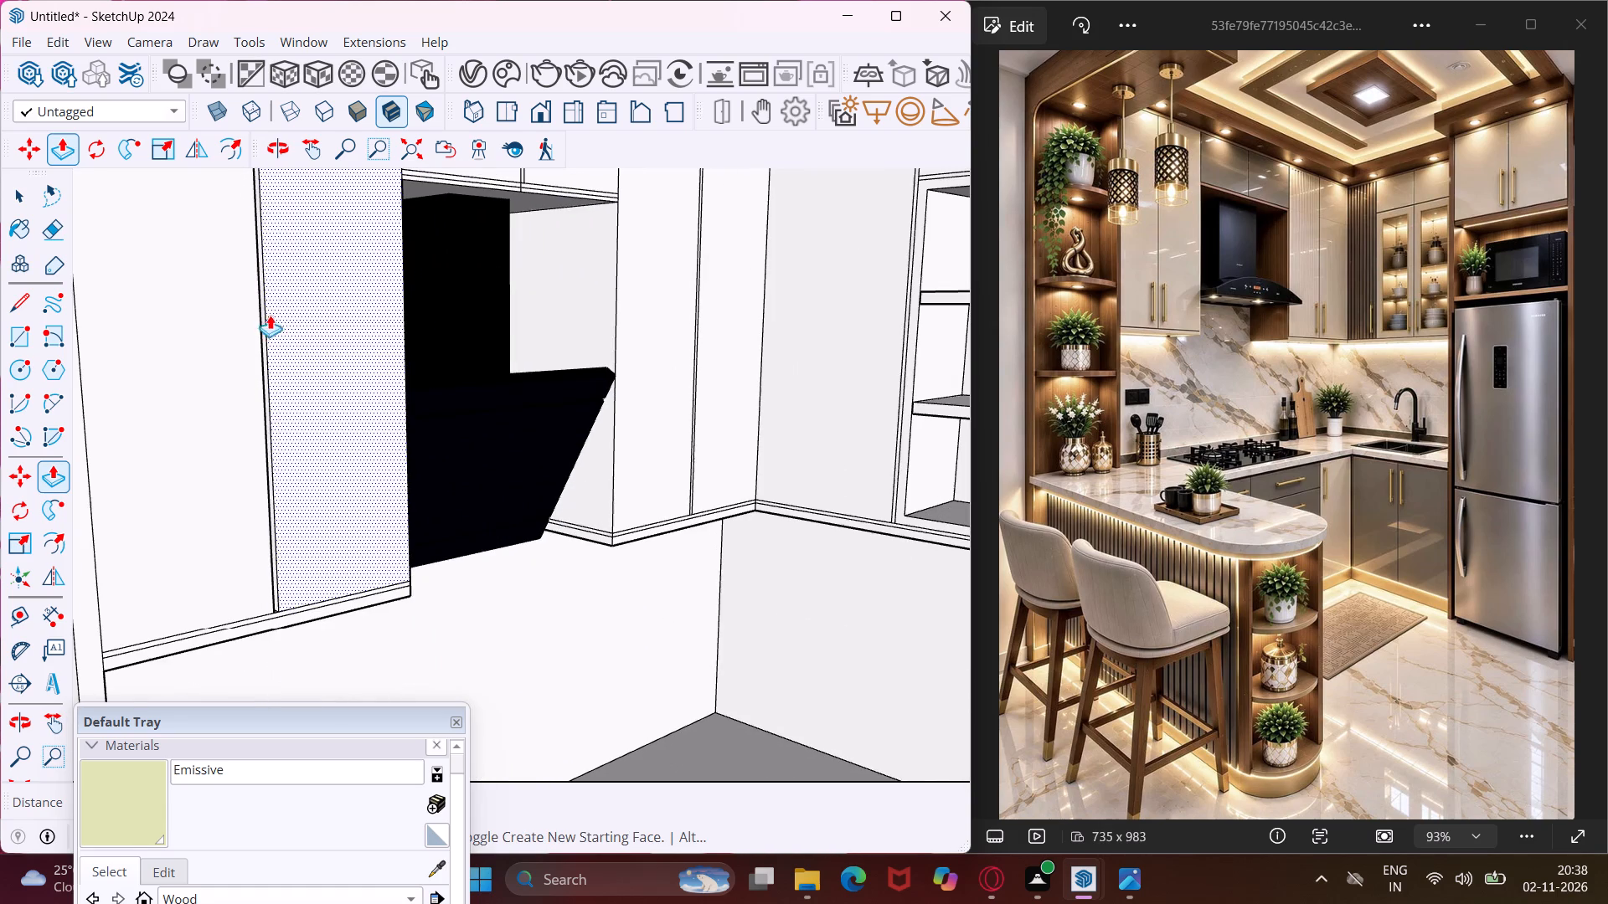
pyautogui.scroll(8, 682, 341)
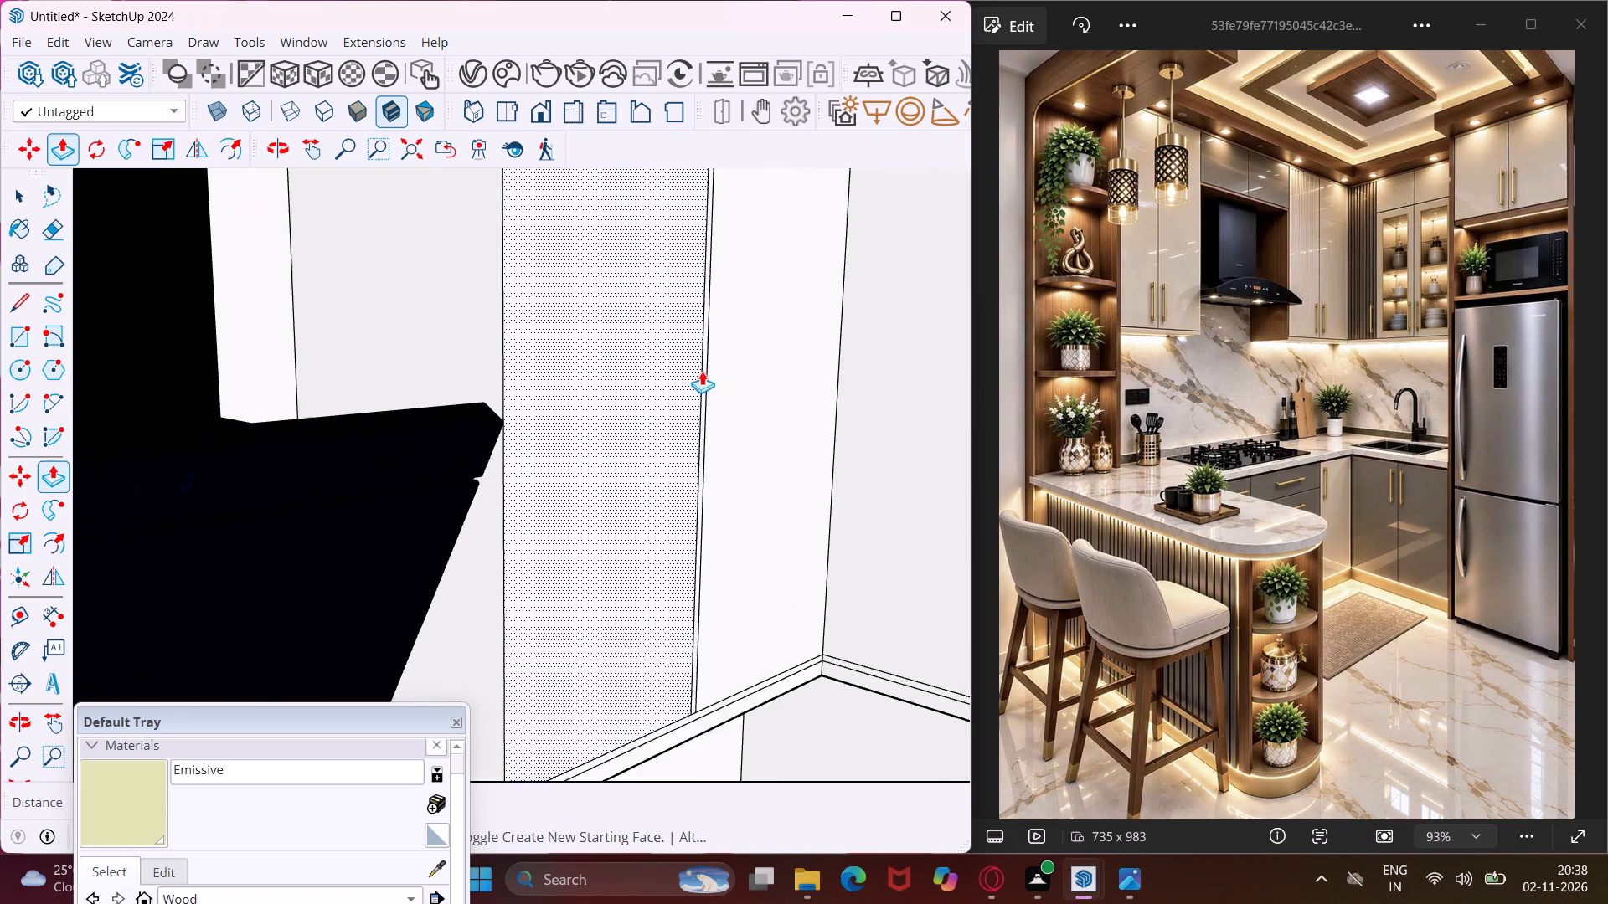
pyautogui.scroll(6, 702, 371)
pyautogui.doubleClick(701, 382)
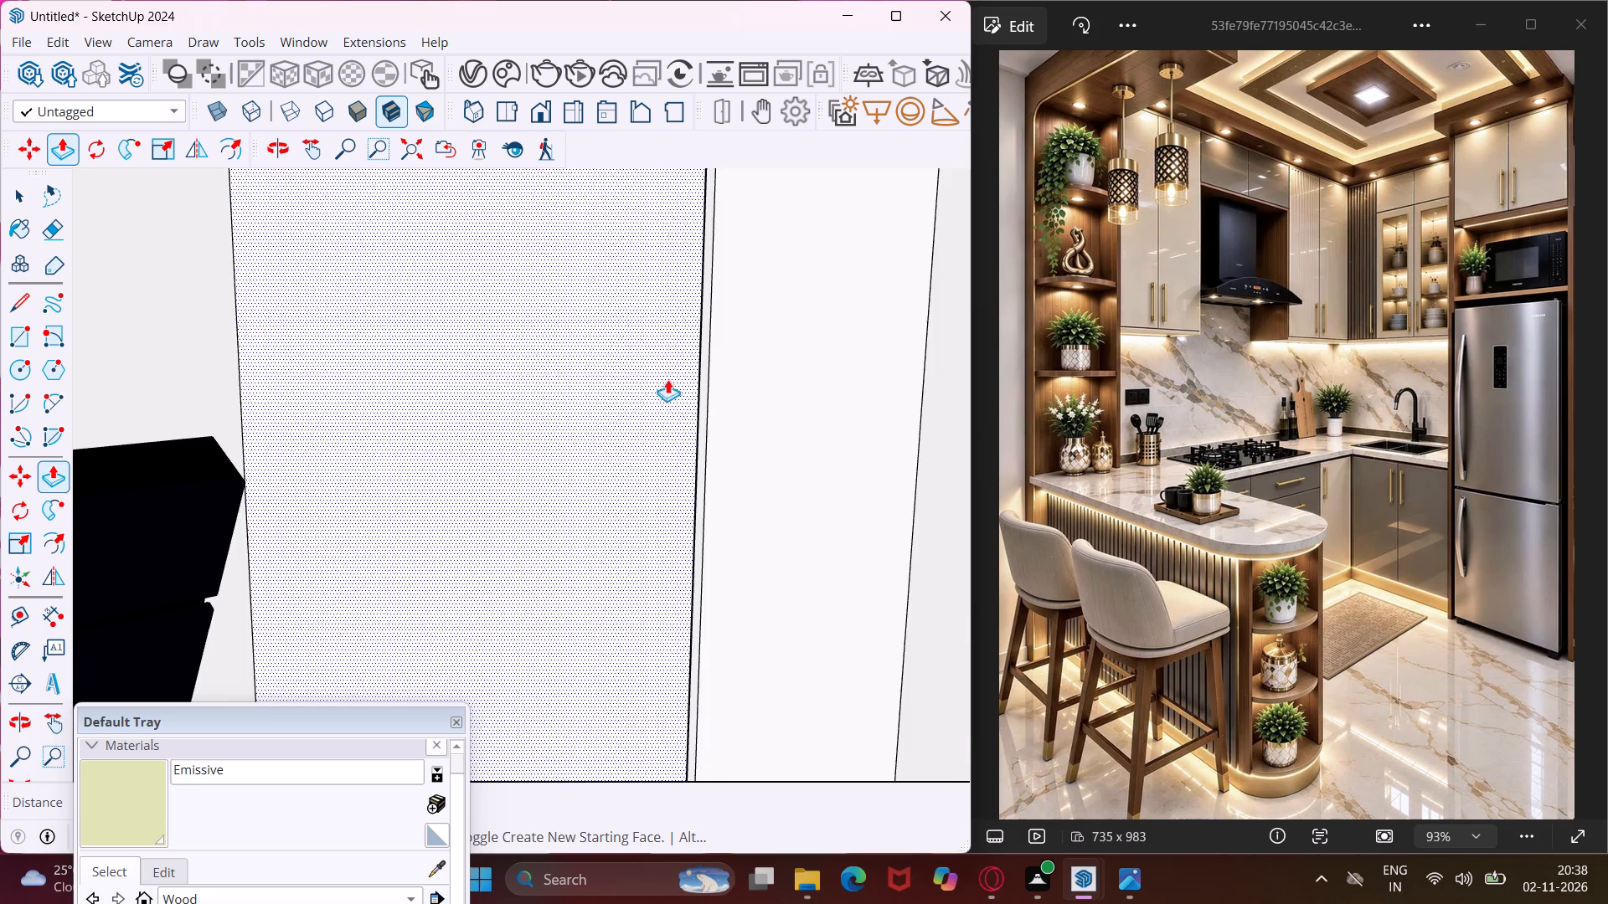
pyautogui.scroll(-18, 616, 393)
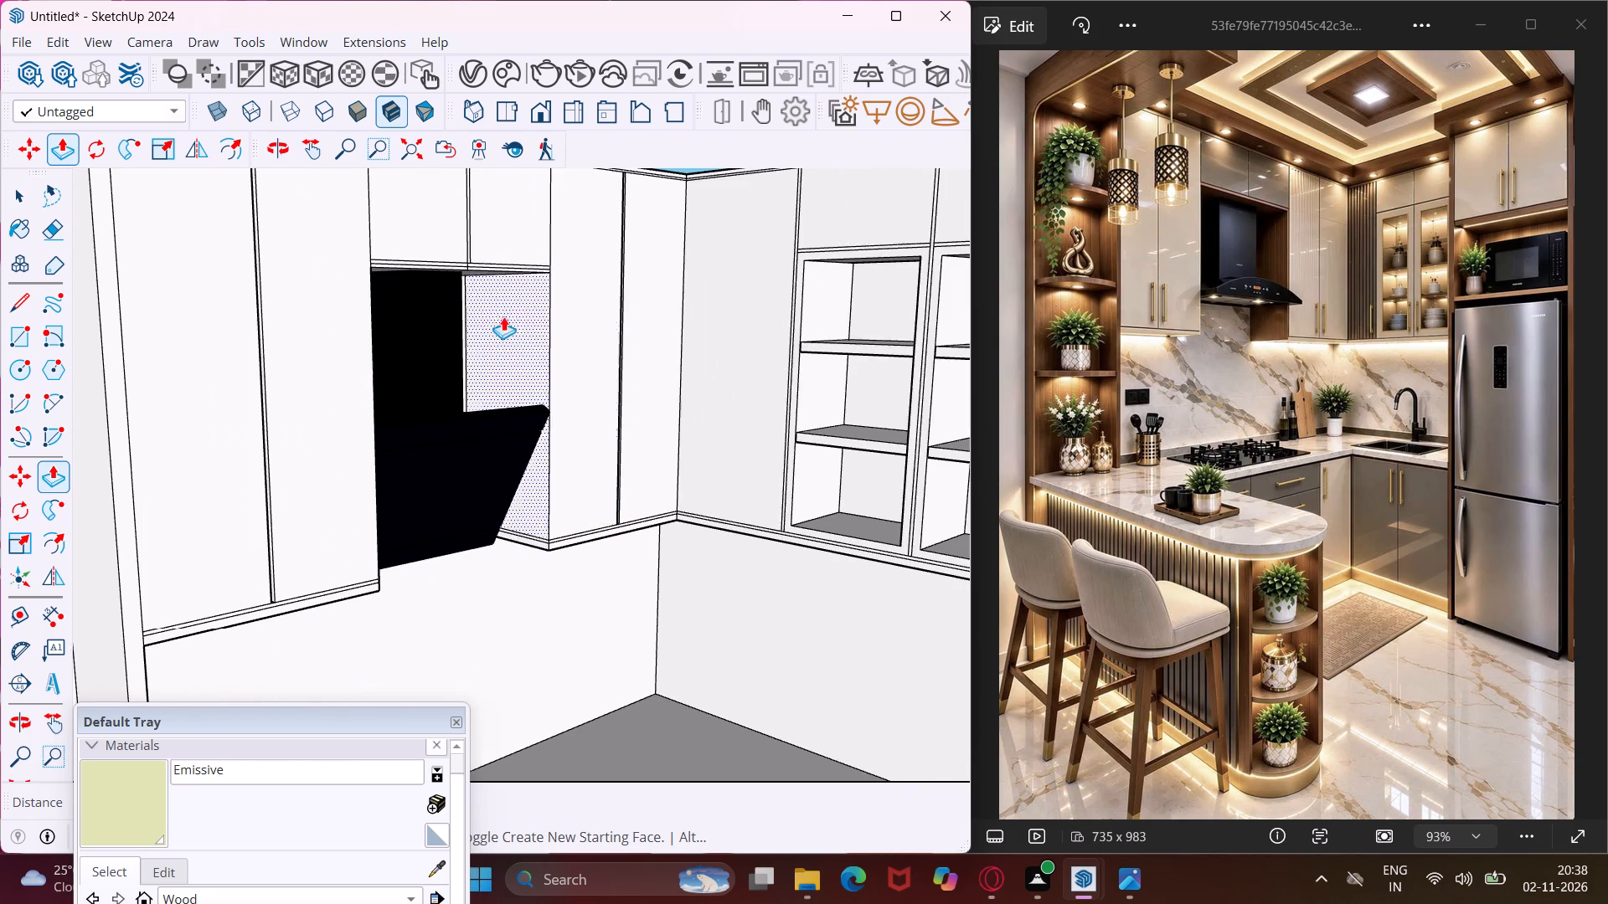
# Repeat the 0.75" Push/Pull on the vertical gap strip between the two small cabinets above the hood.
pyautogui.scroll(16, 470, 233)
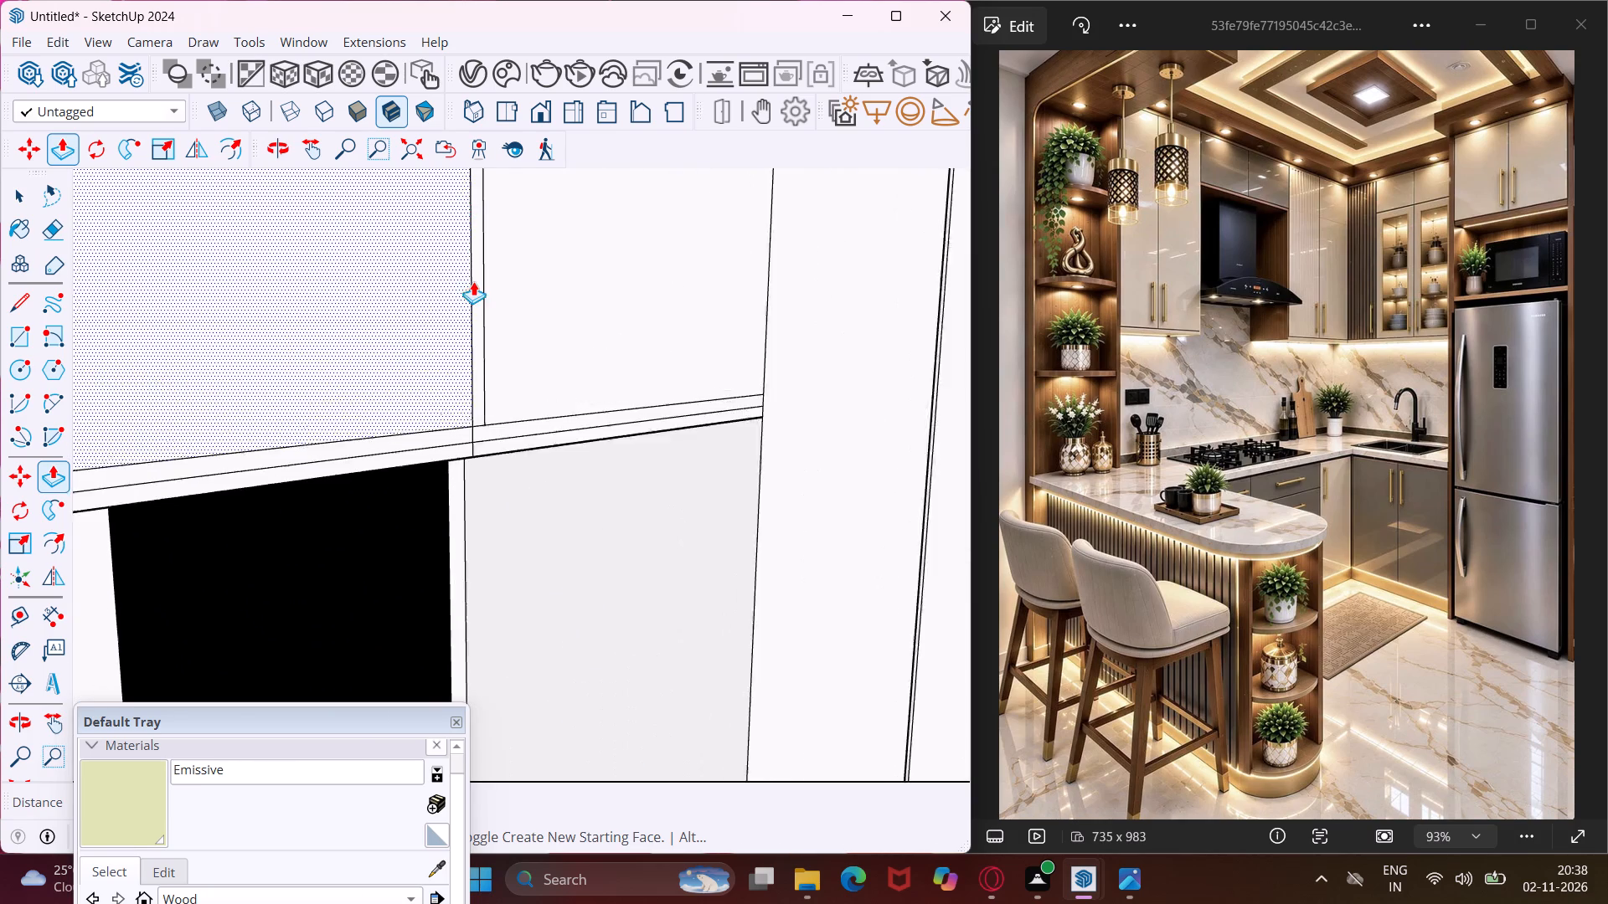
pyautogui.scroll(2, 473, 281)
pyautogui.doubleClick(472, 305)
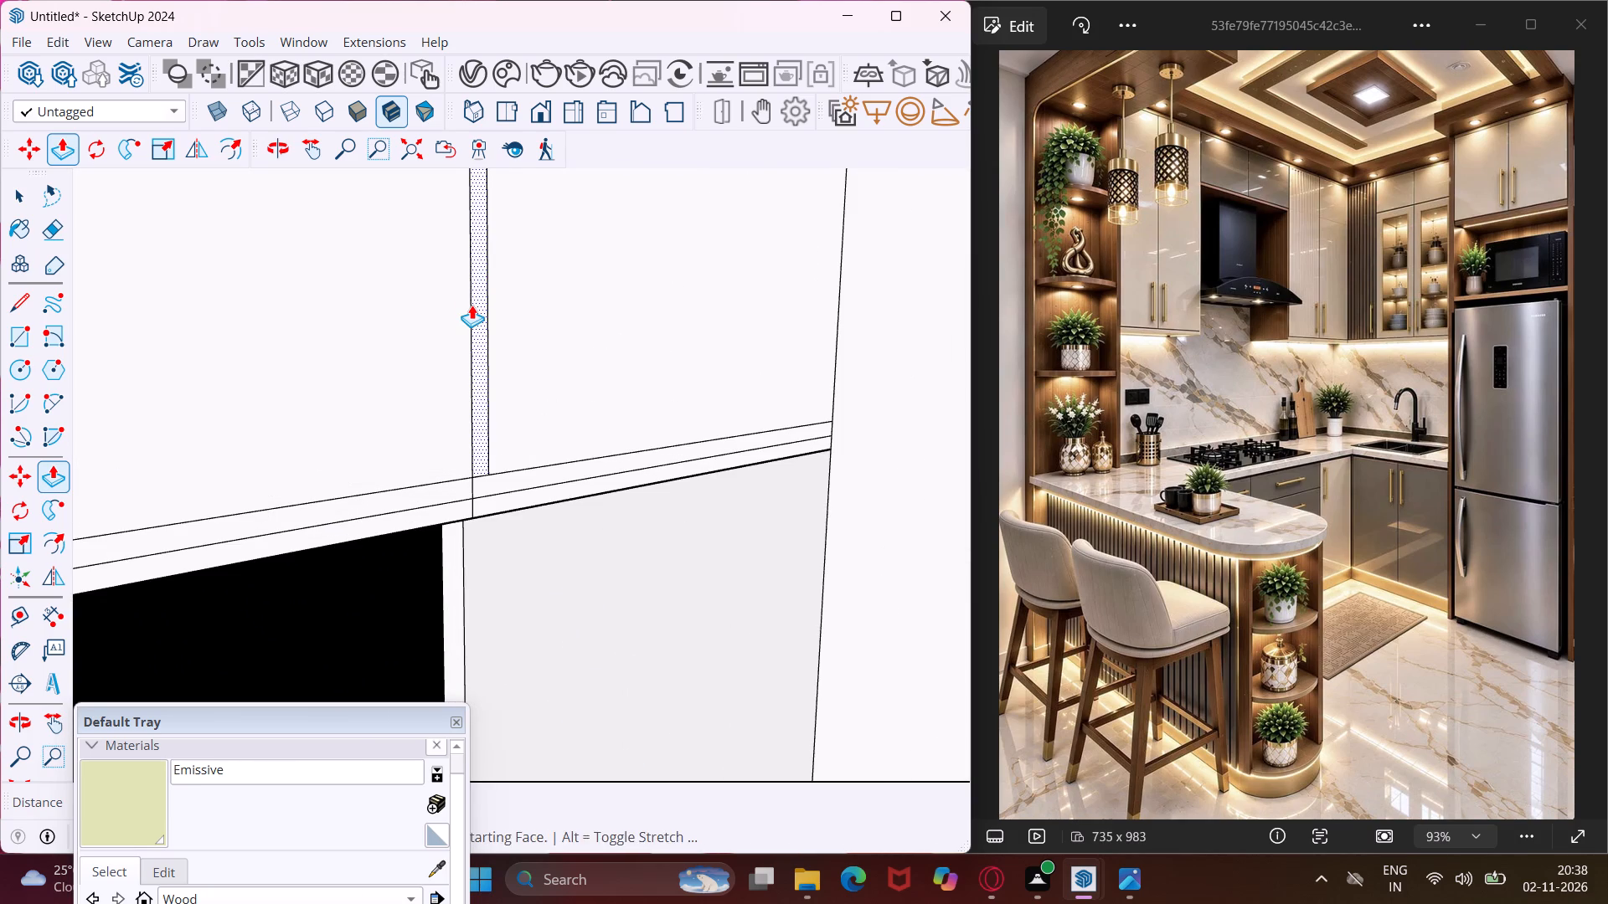
pyautogui.press('Escape')
pyautogui.press('space')
# Erase the short stray edges crossing the horizontal strips beneath the gap between the small cabinets above the hood.
pyautogui.press('e')
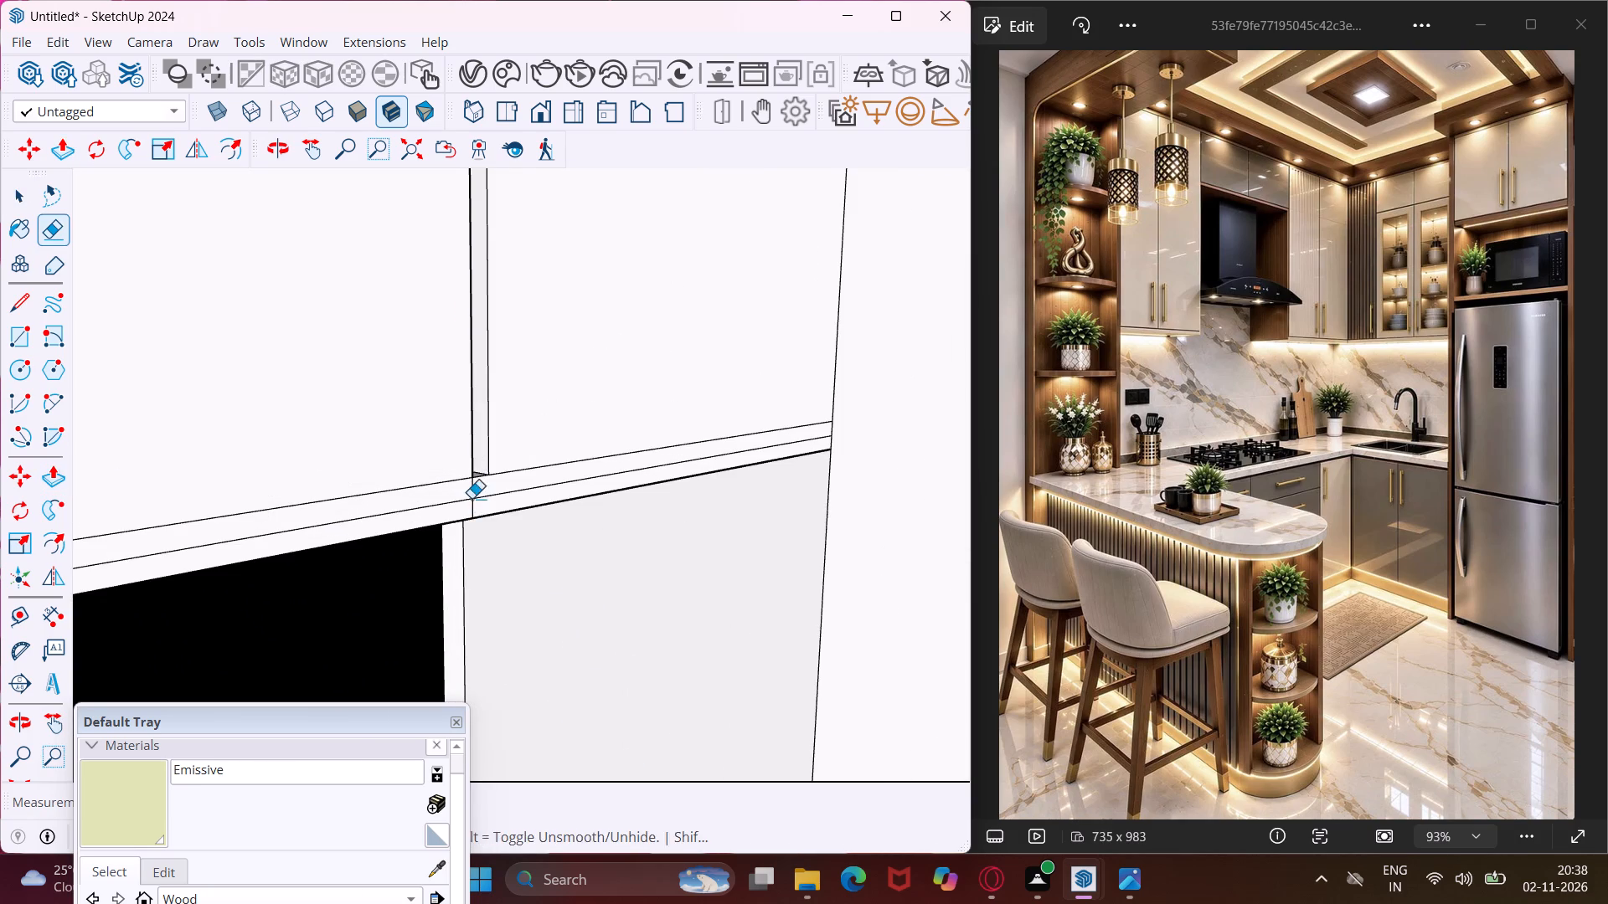
pyautogui.scroll(3, 477, 521)
pyautogui.click(469, 466)
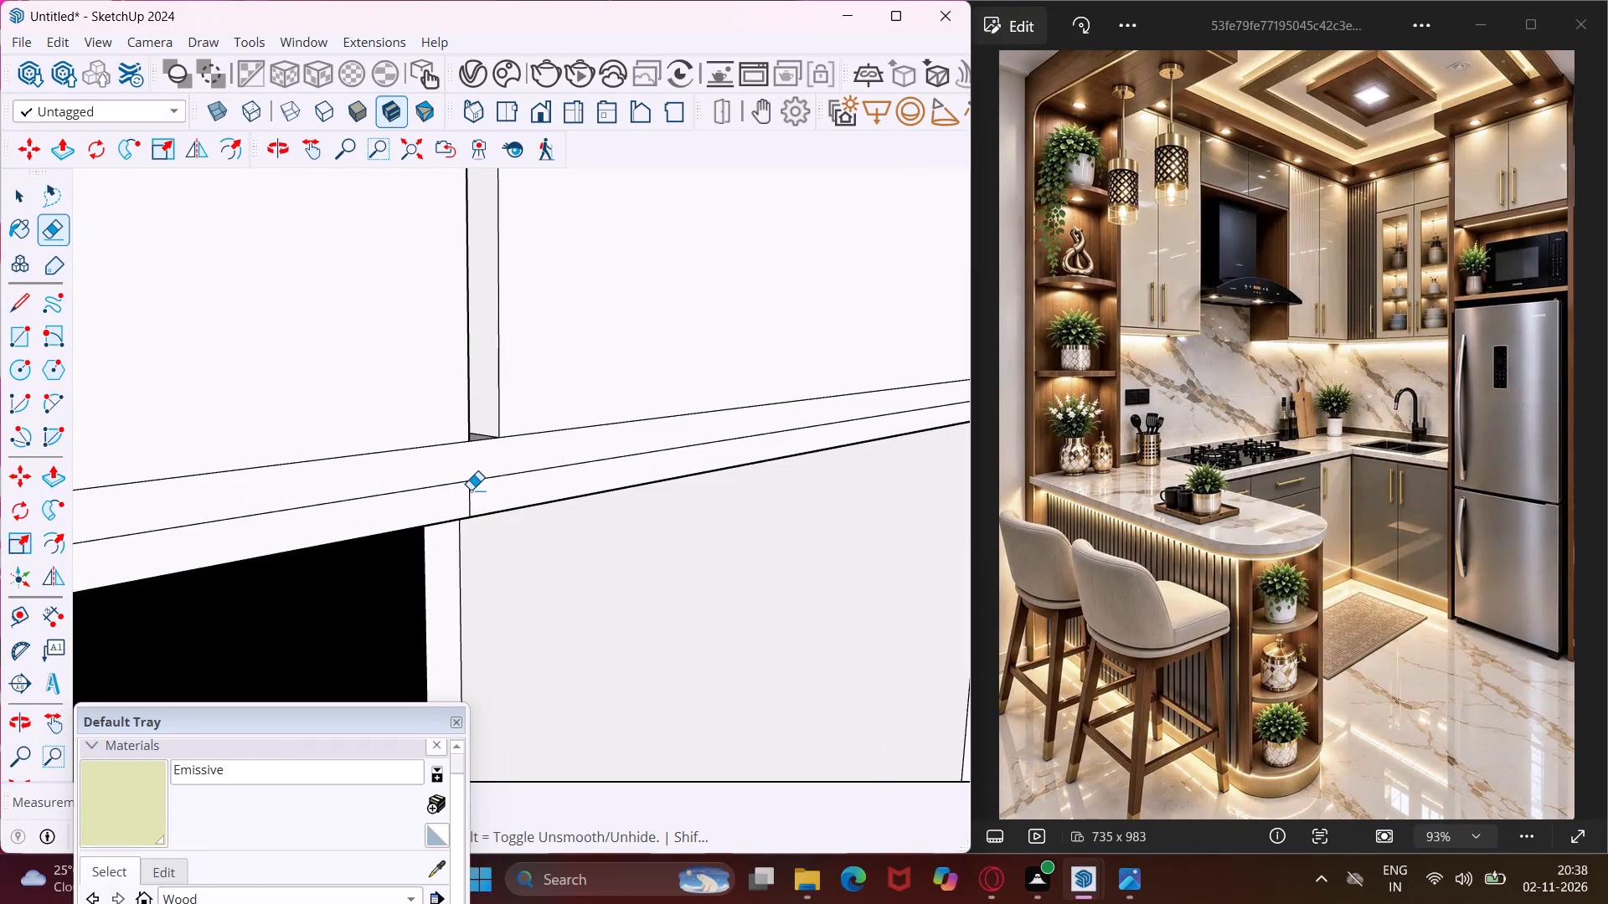
pyautogui.click(471, 490)
pyautogui.moveTo(466, 491); pyautogui.dragTo(470, 342, button='middle')
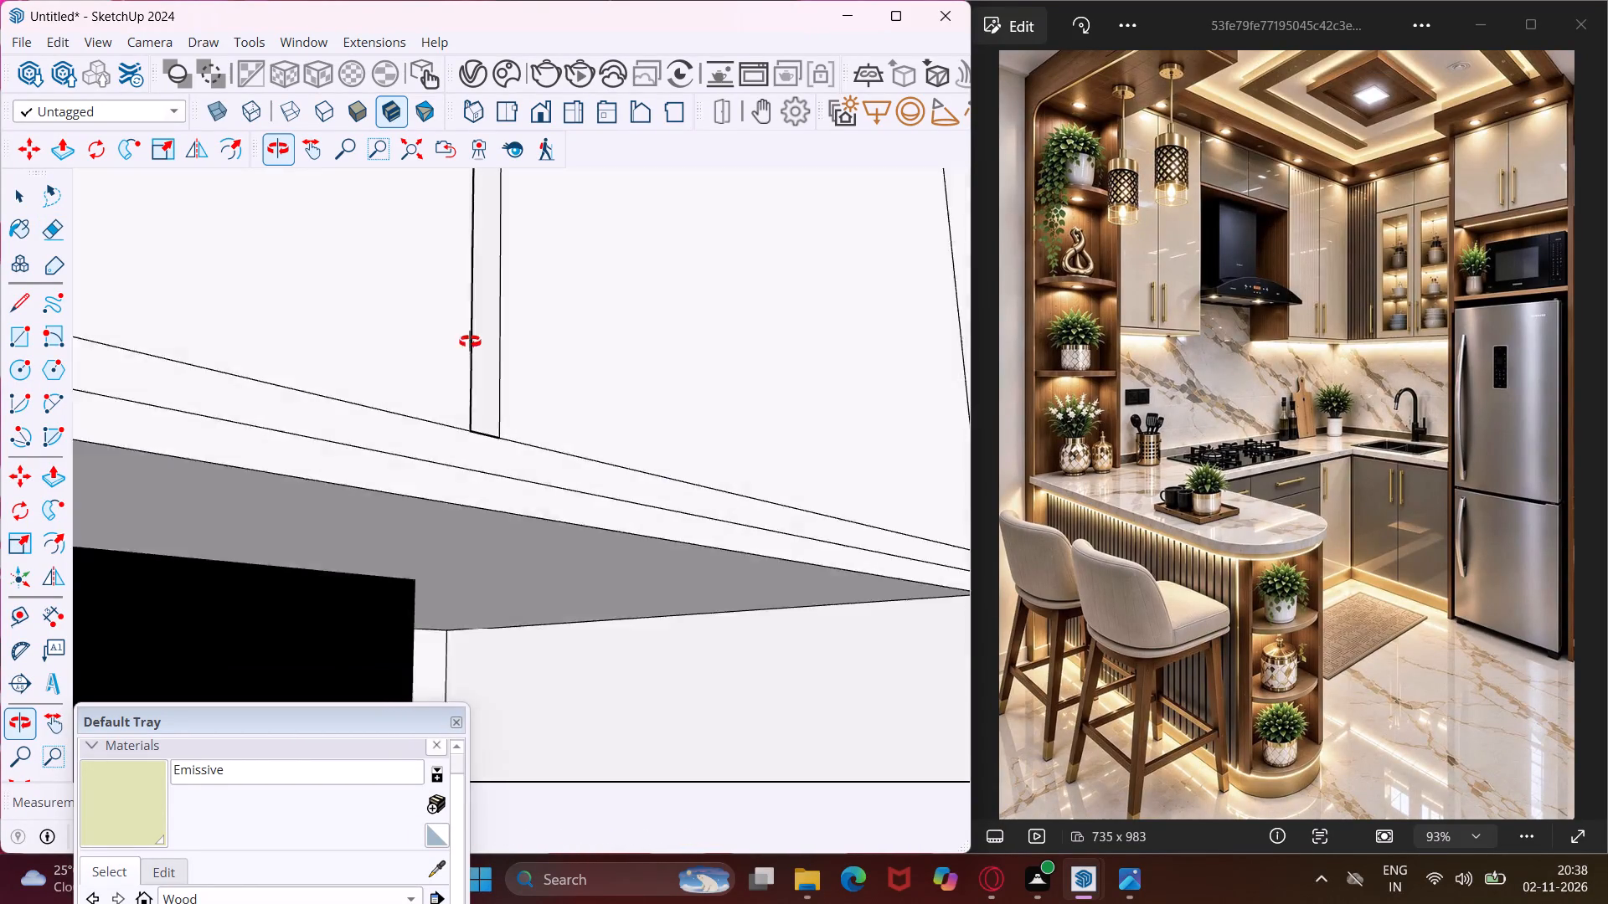
pyautogui.moveTo(470, 342); pyautogui.dragTo(420, 482, button='middle')
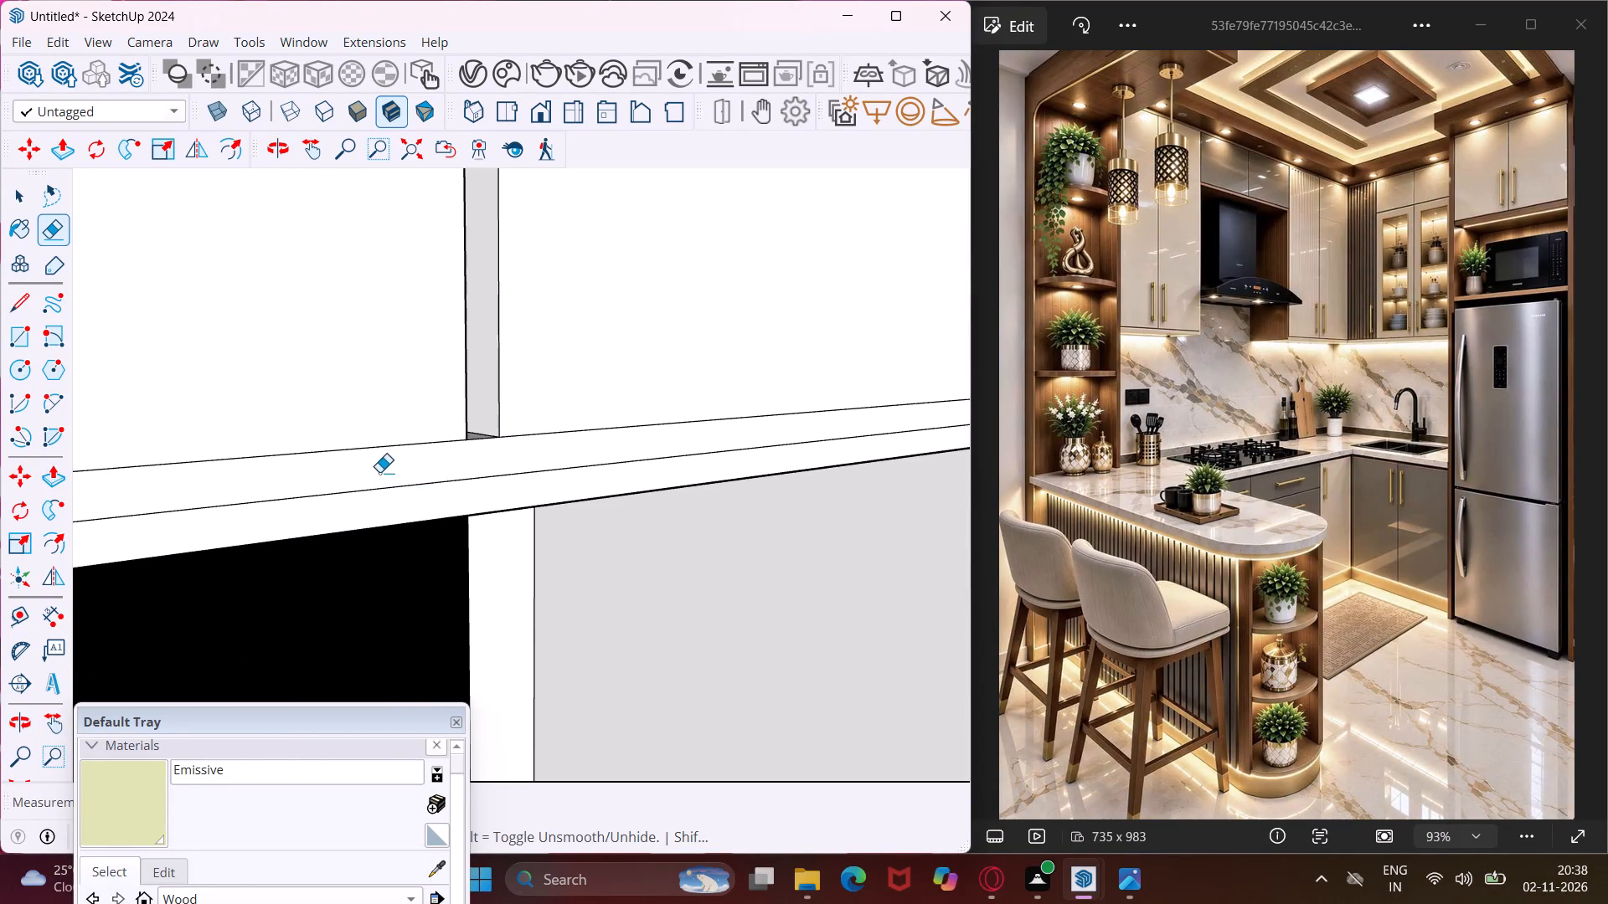
pyautogui.scroll(-4, 243, 458)
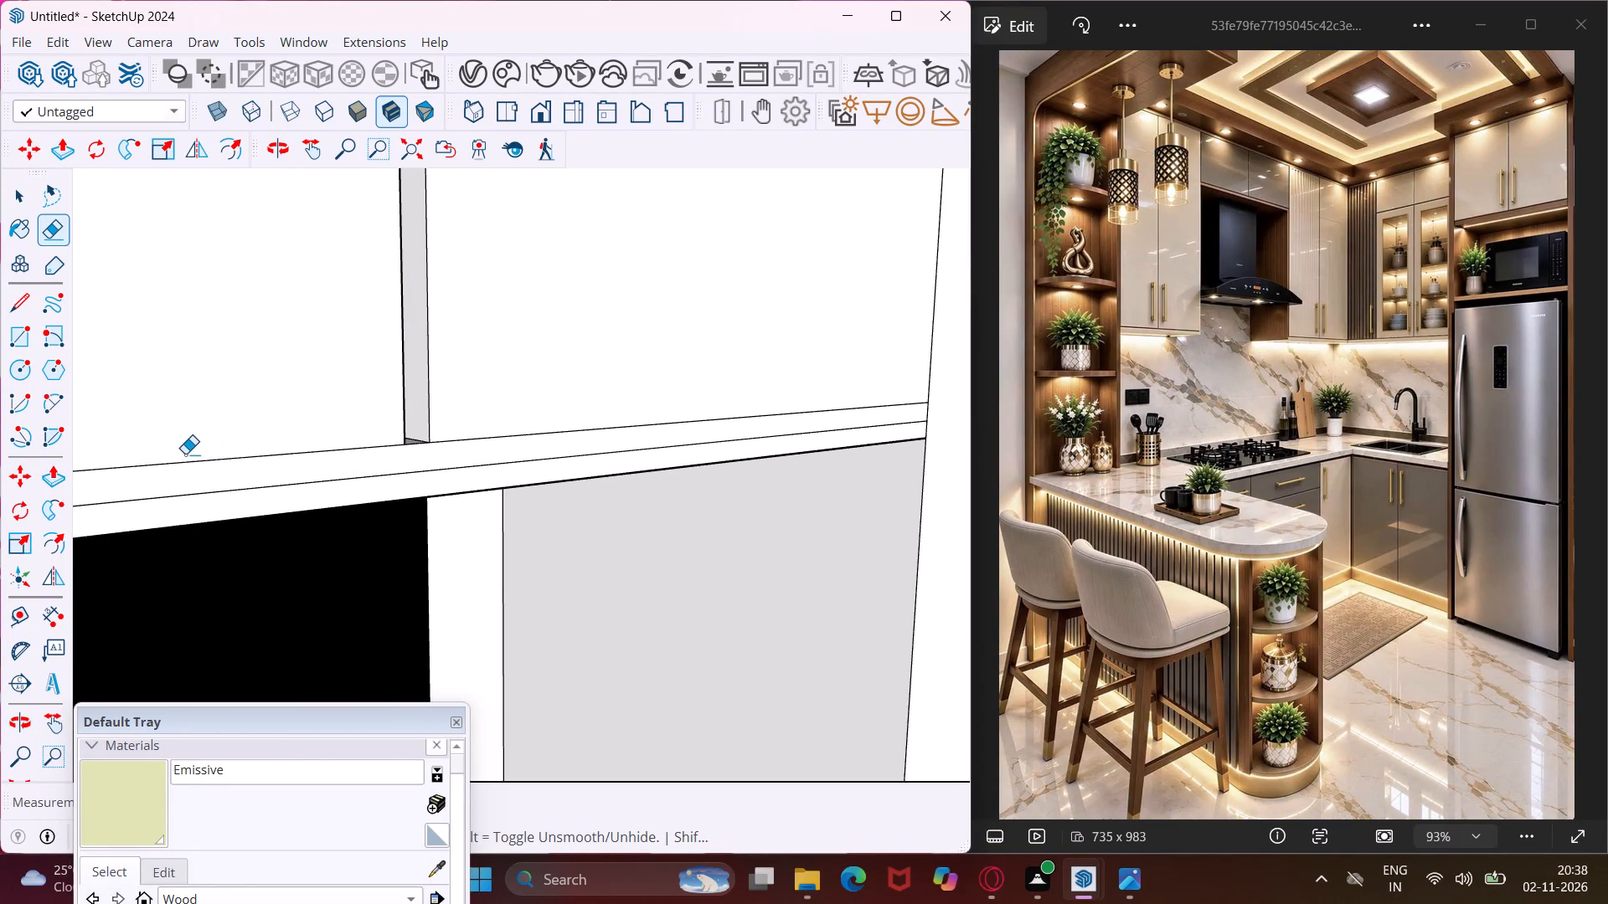
pyautogui.scroll(-9, 185, 454)
pyautogui.scroll(-2, 368, 399)
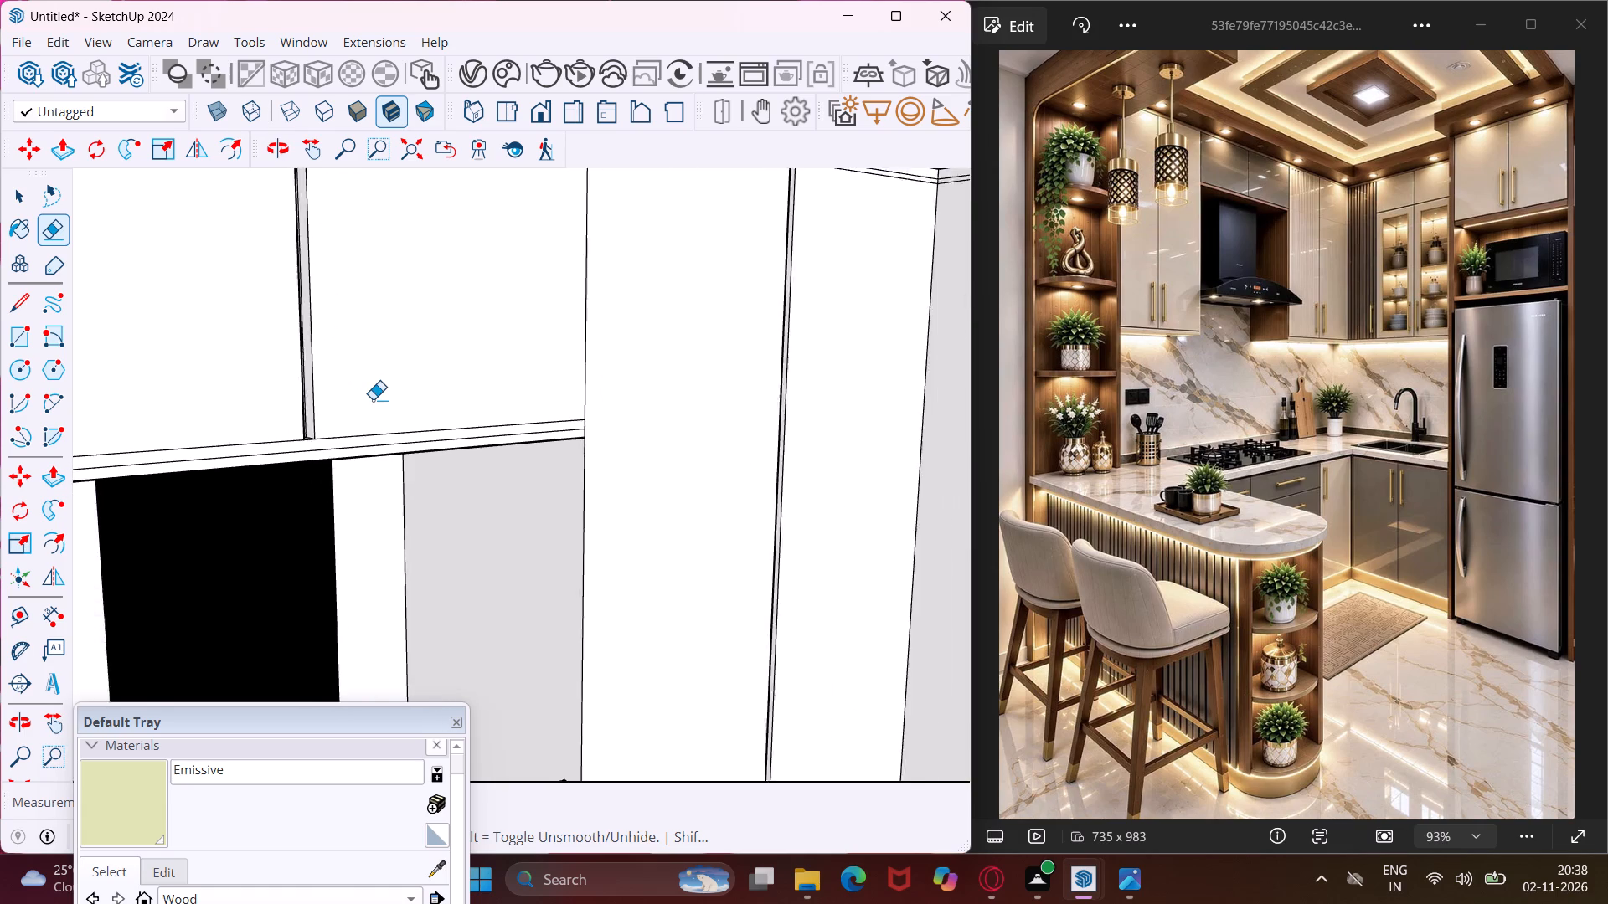
pyautogui.scroll(-11, 373, 399)
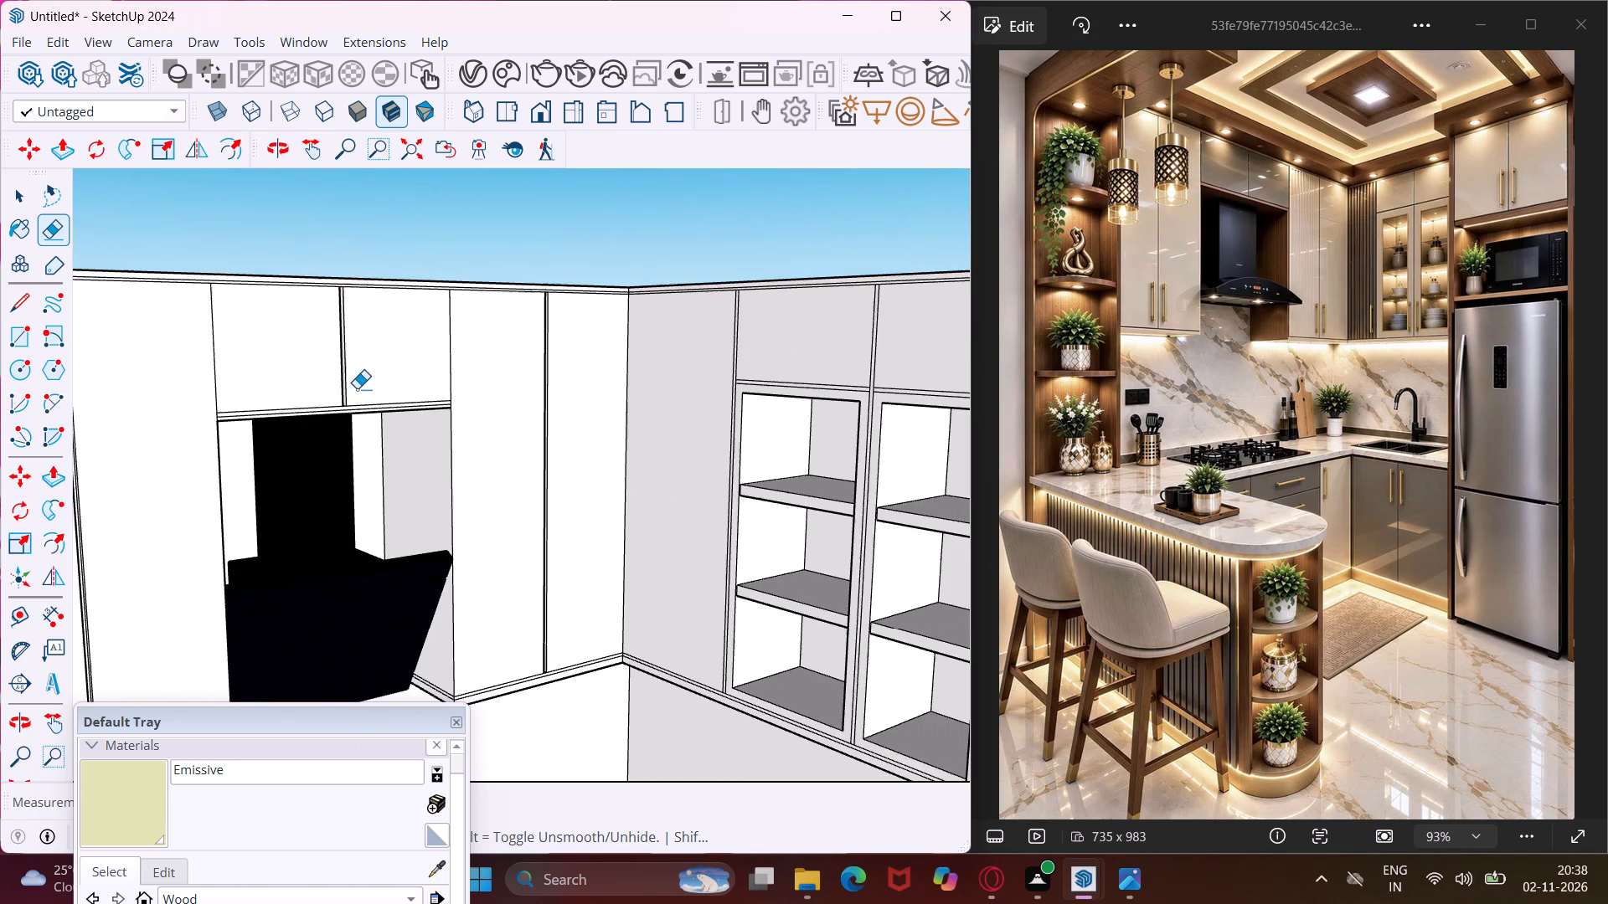
pyautogui.press('Escape')
pyautogui.press('space')
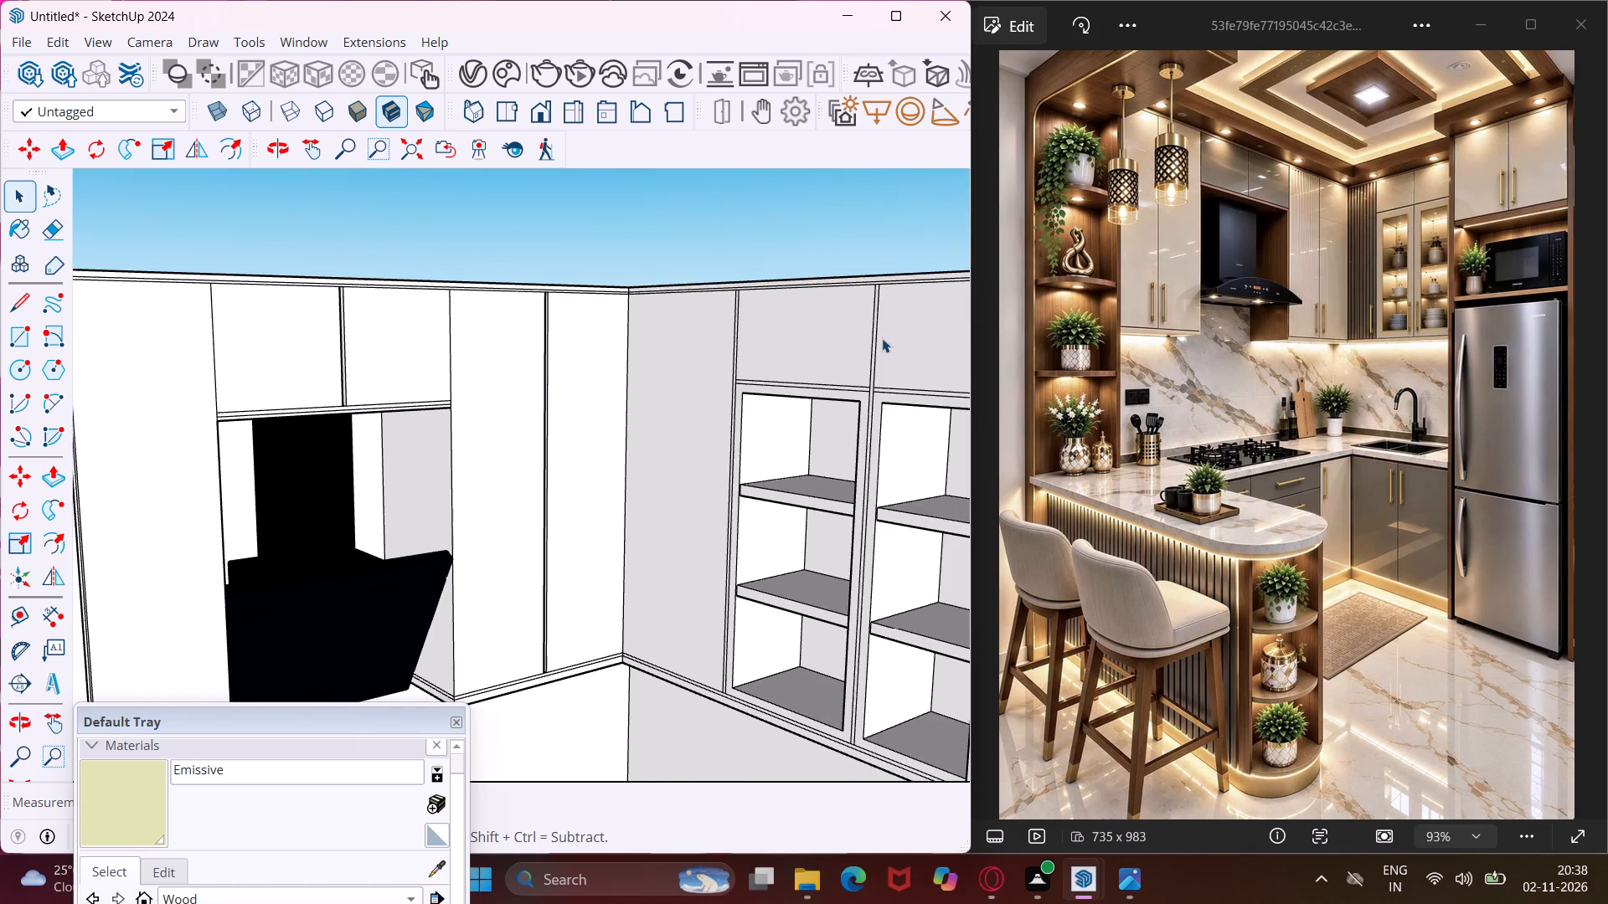
# Push/Pull the thin horizontal gap strip above the first open-shelf cabinet inward by 0.75".
pyautogui.scroll(8, 882, 338)
pyautogui.scroll(4, 851, 455)
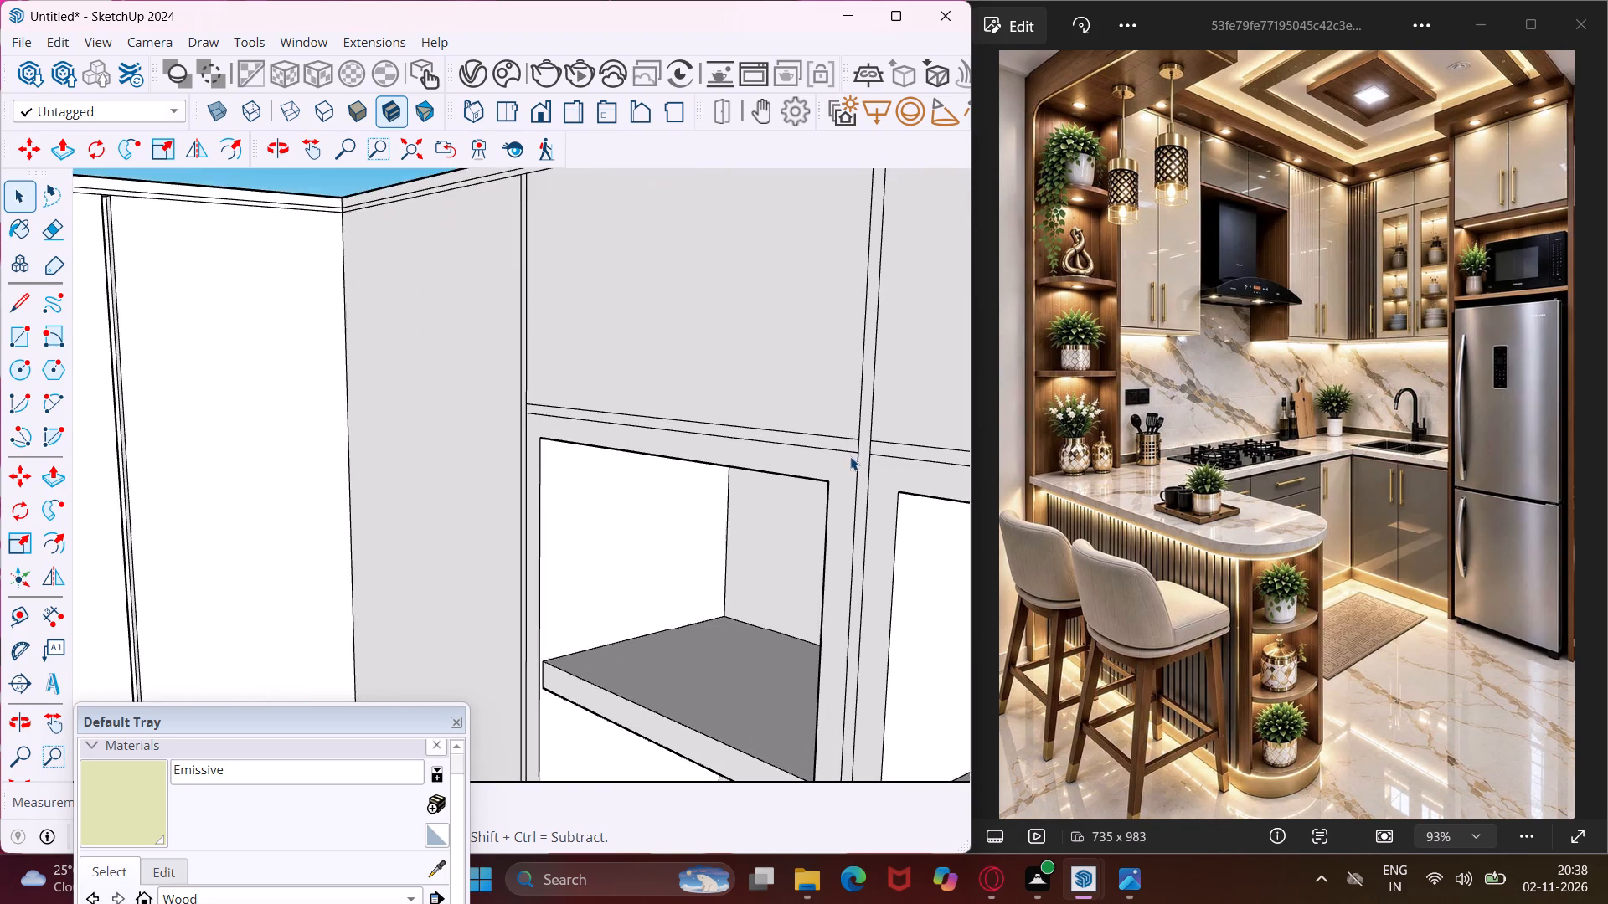
pyautogui.scroll(4, 853, 456)
pyautogui.click(851, 440)
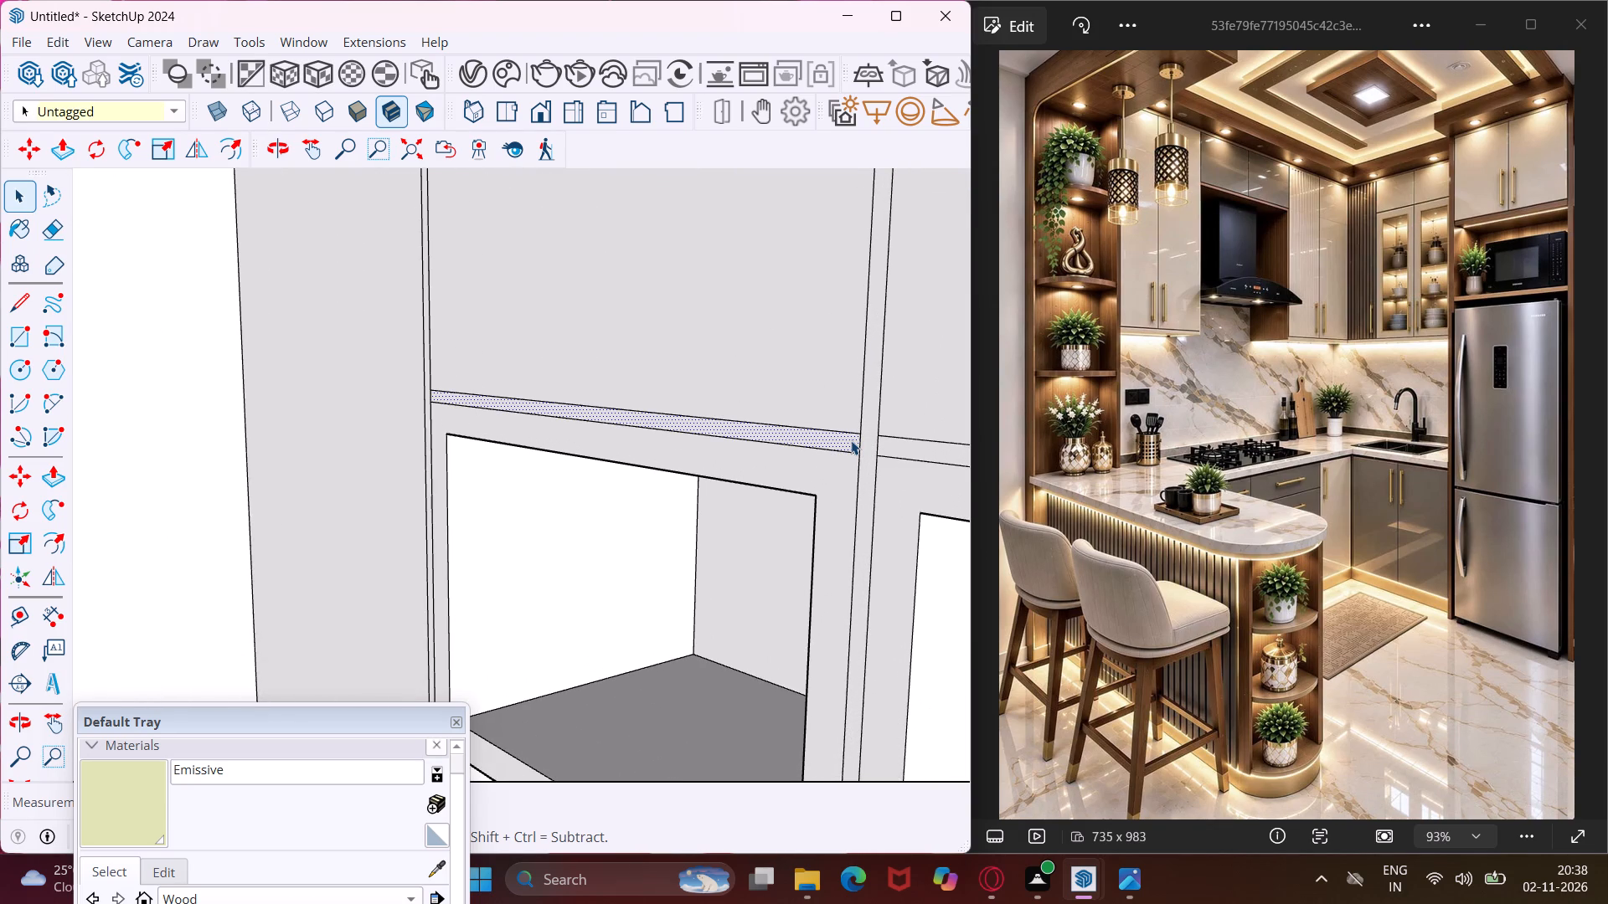
pyautogui.press('p')
pyautogui.click(851, 440)
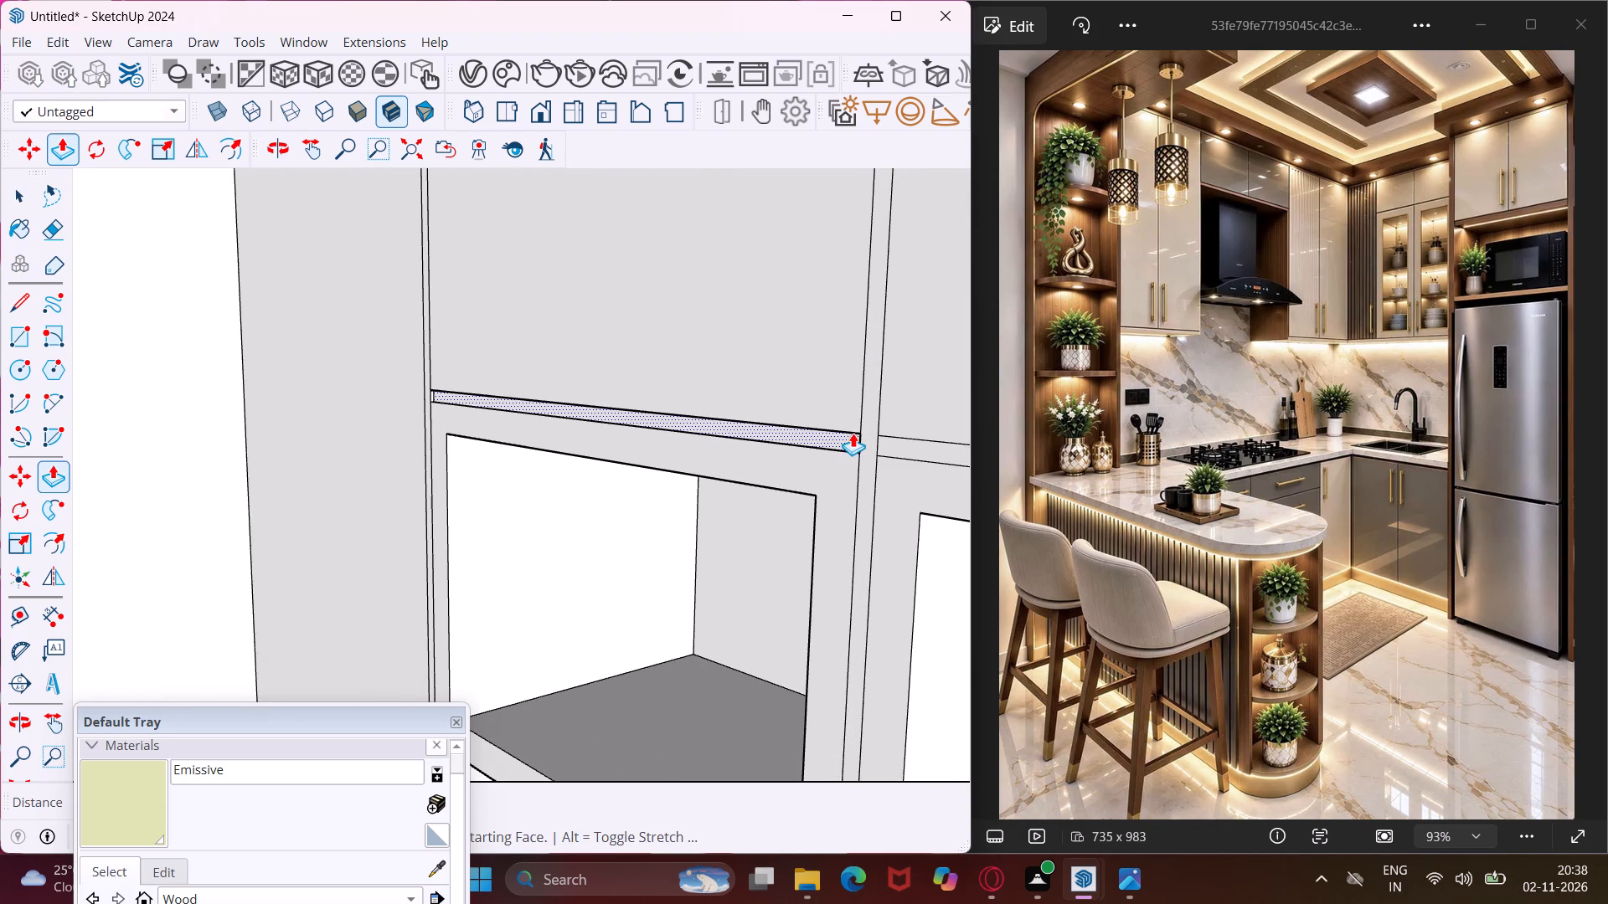
pyautogui.scroll(8, 858, 431)
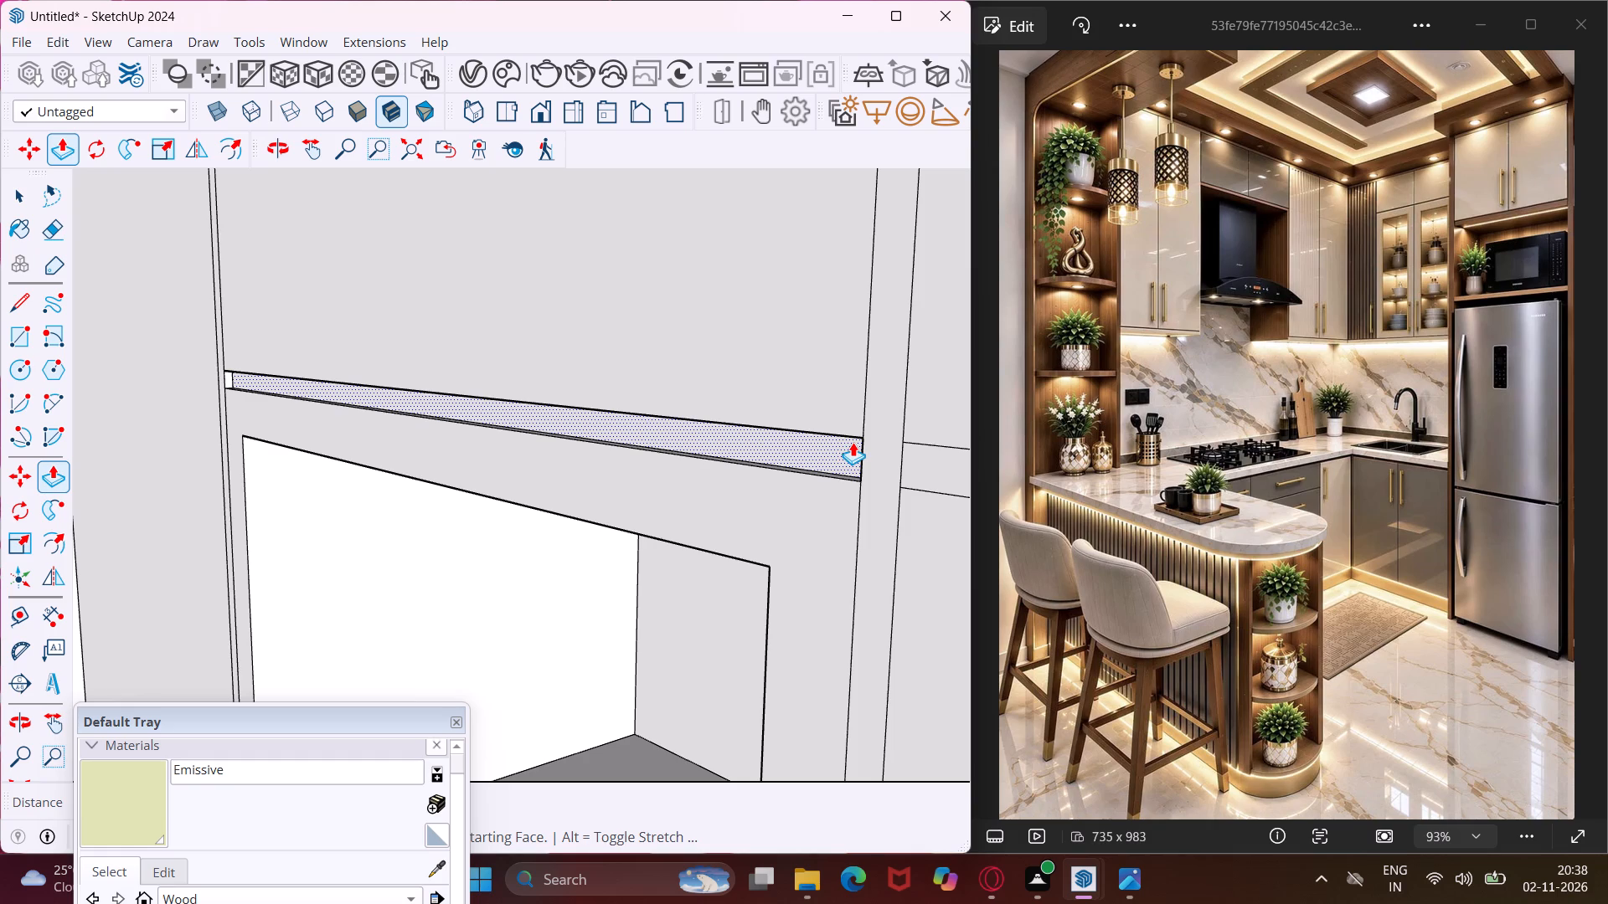
pyautogui.write('.75"')
pyautogui.press('Return')
# Repeat the 0.75" Push/Pull on the vertical gap strip between the two open-shelf cabinets.
pyautogui.doubleClick(874, 458)
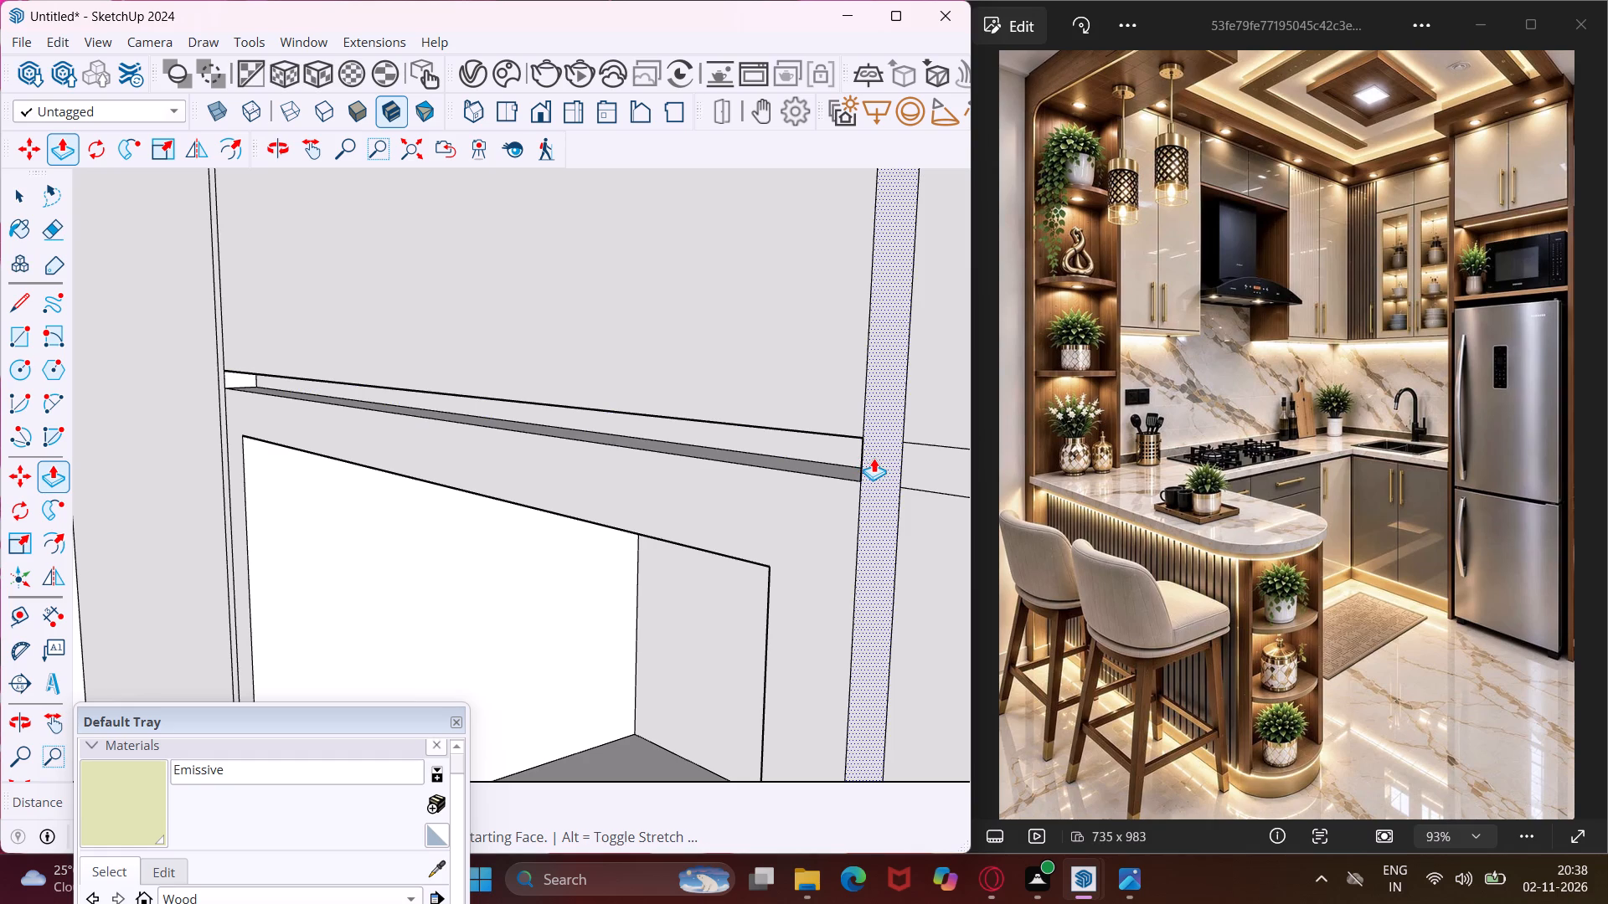
# Repeat the 0.75" Push/Pull on the horizontal gap strip above the second open-shelf cabinet.
pyautogui.doubleClick(929, 466)
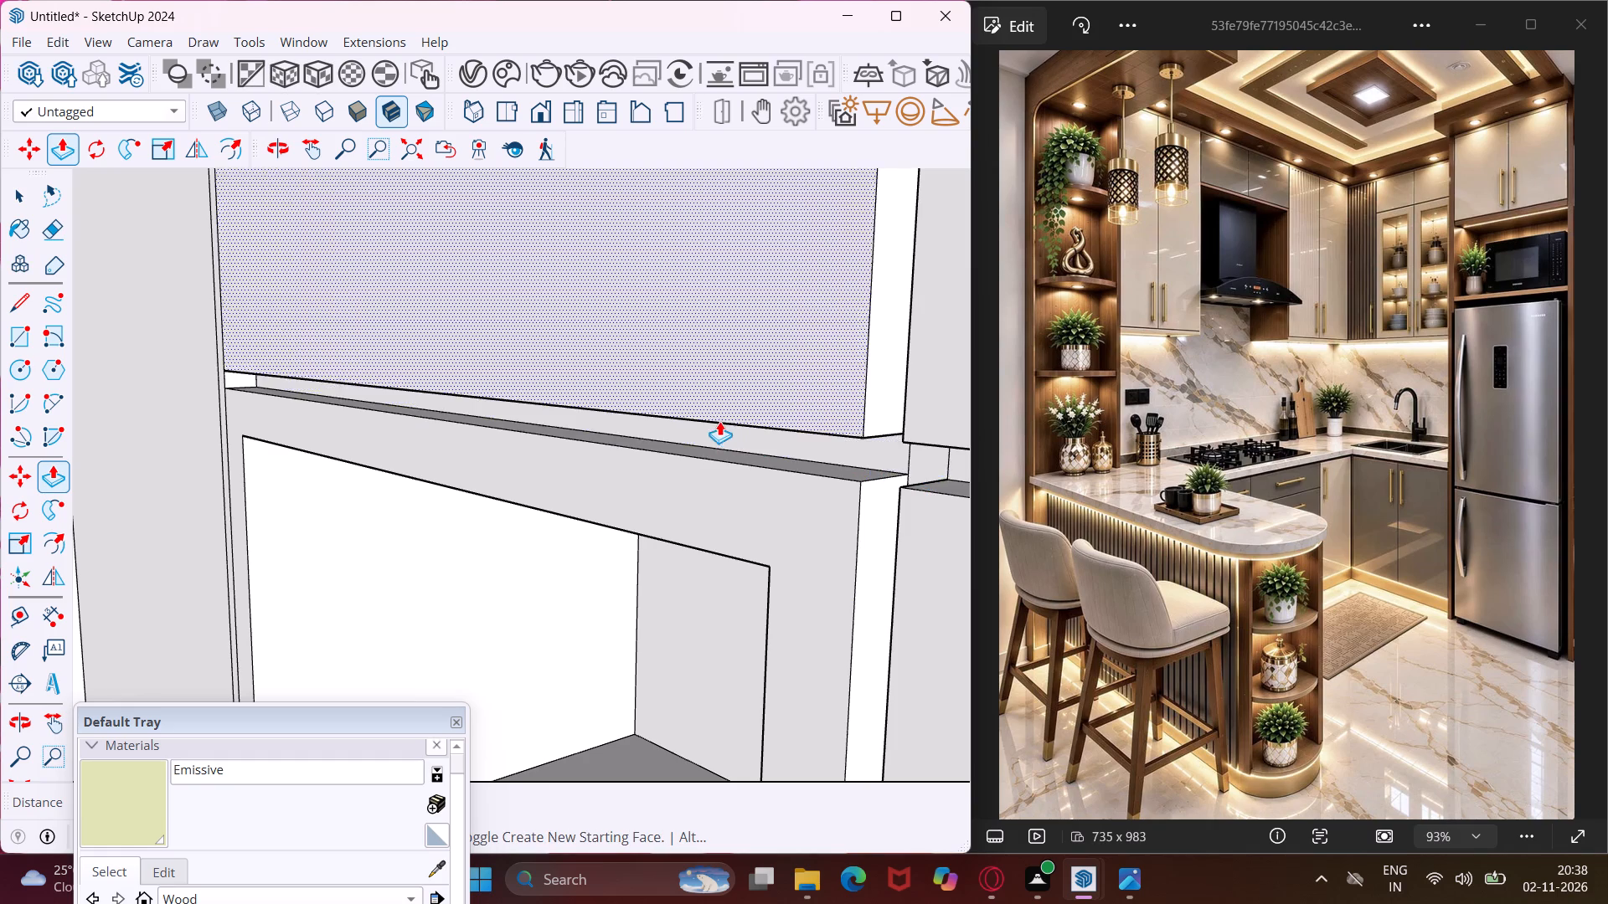
# Repeat the 0.75" Push/Pull on the thin border strip framing the upper doors of the tall fridge unit.
pyautogui.scroll(-19, 719, 421)
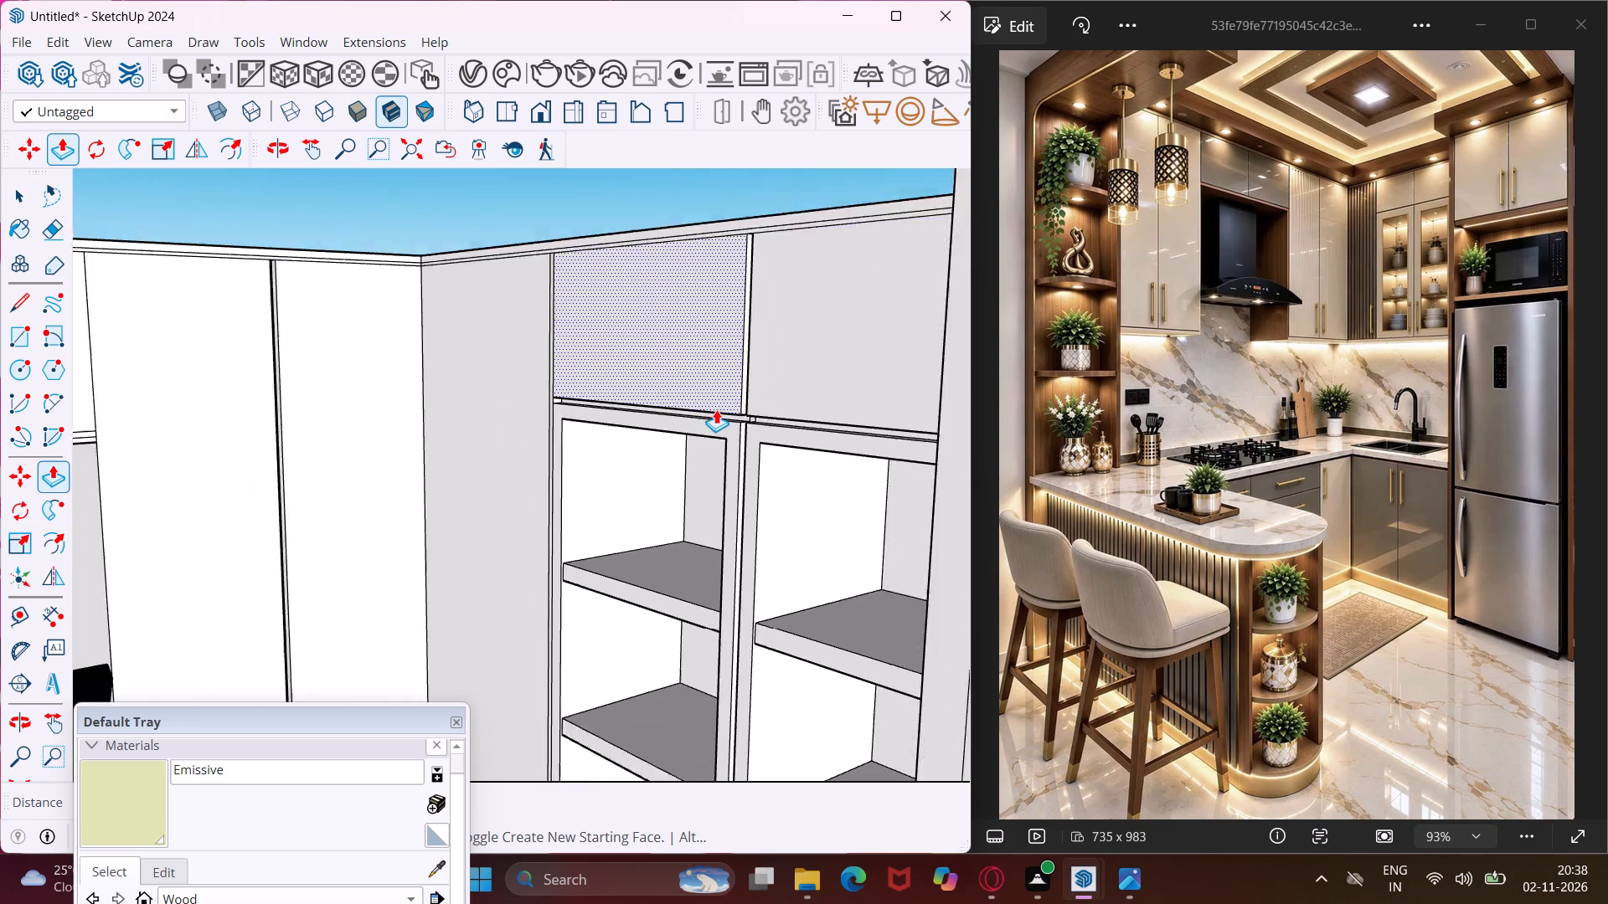
pyautogui.scroll(-6, 716, 409)
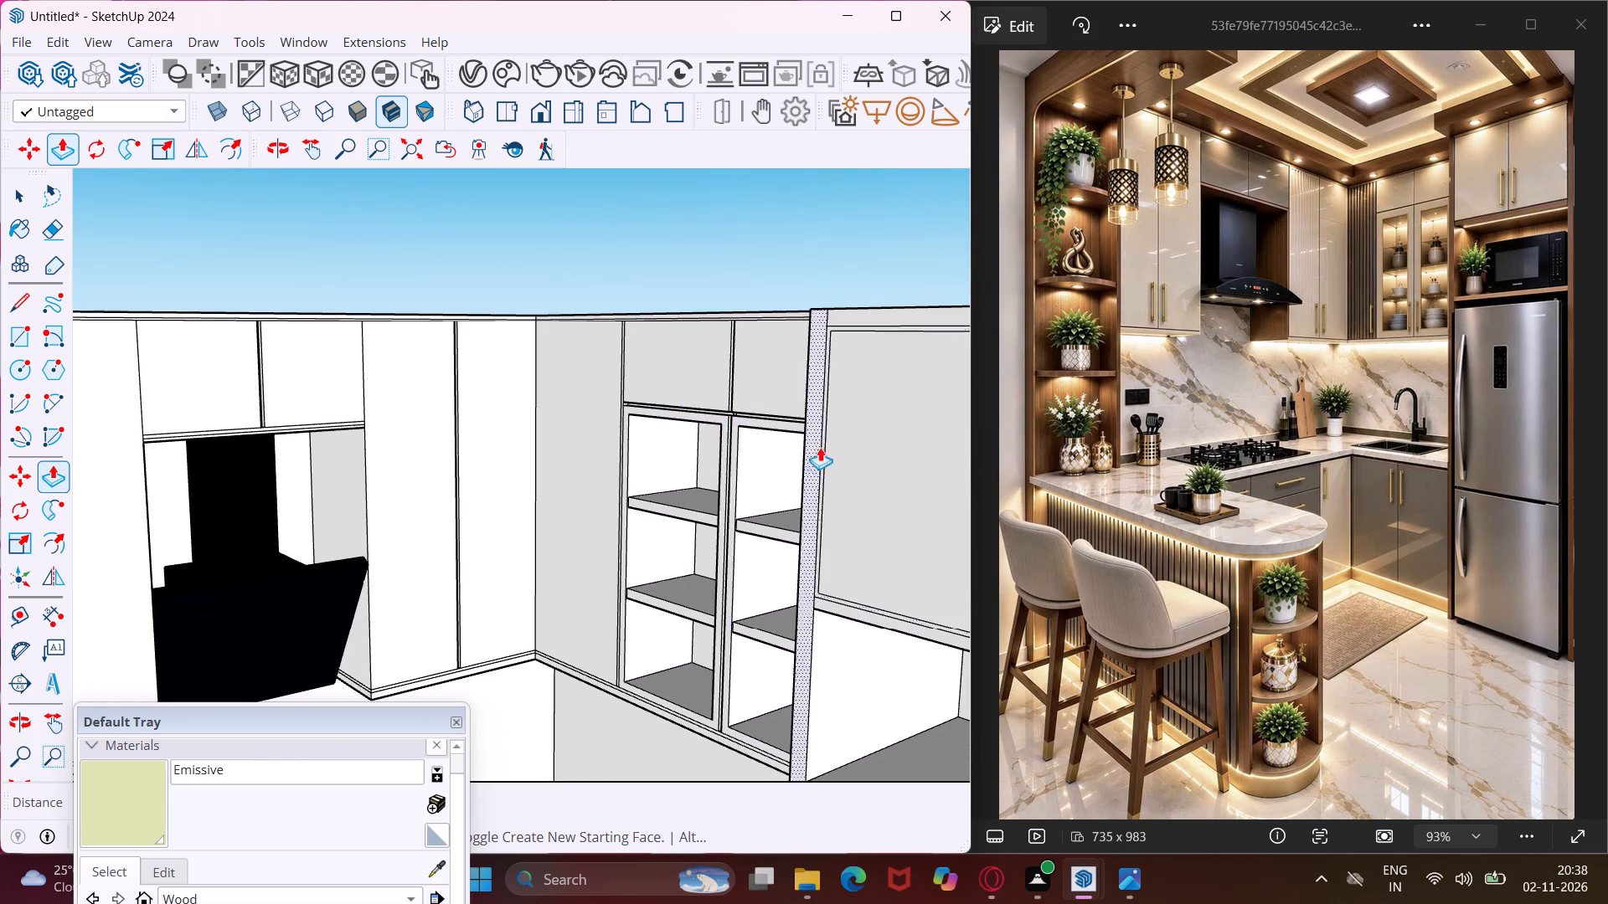
pyautogui.scroll(13, 830, 333)
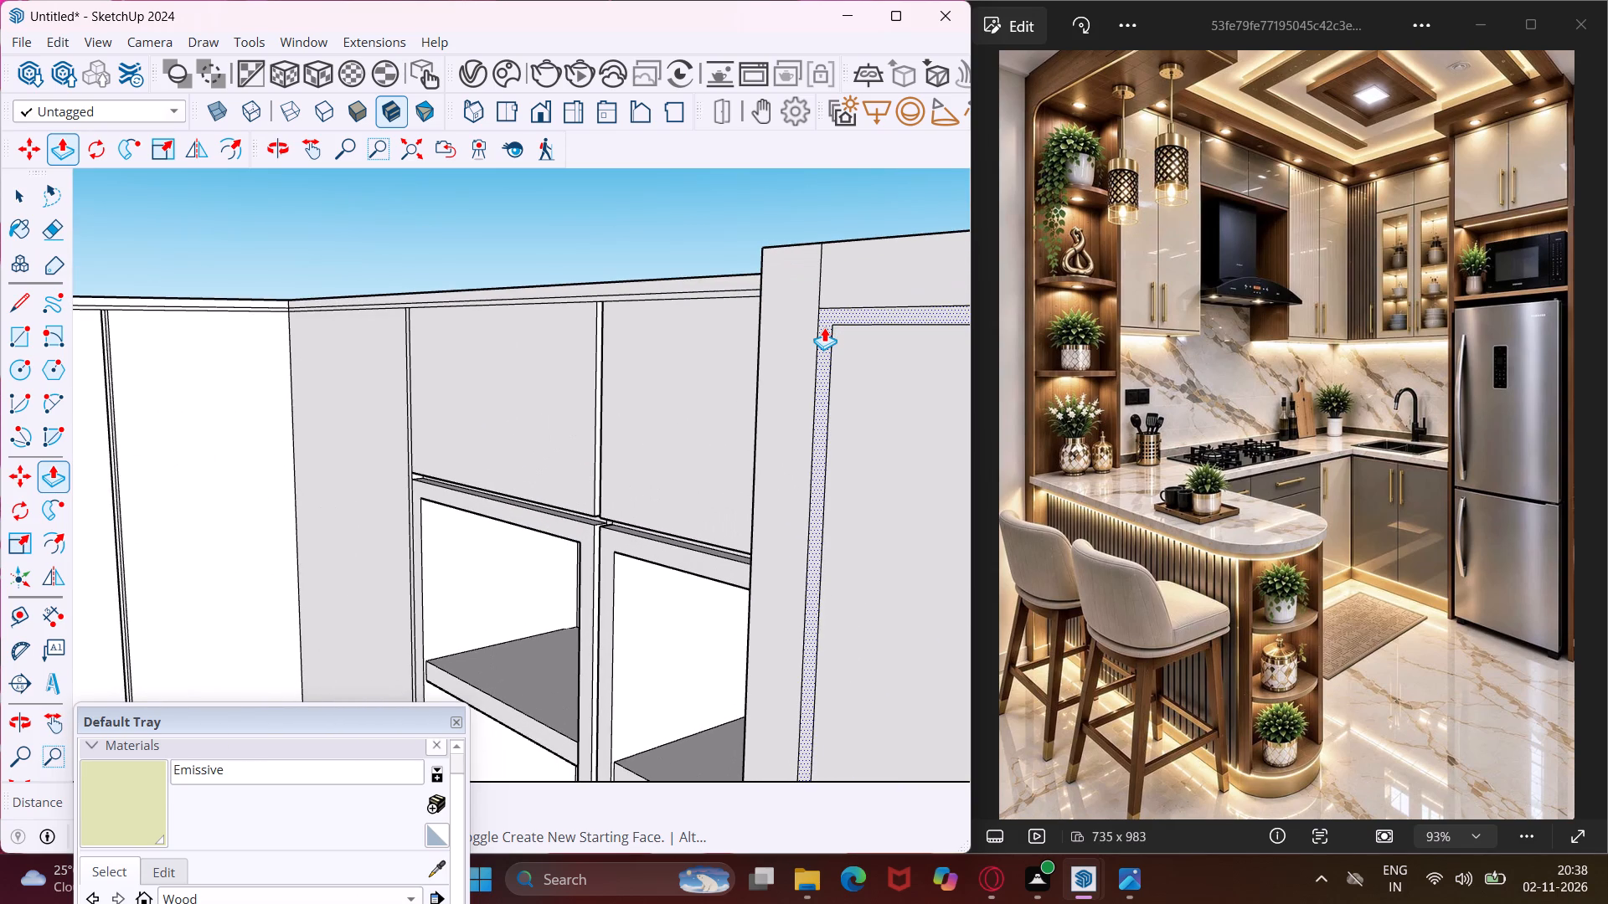
pyautogui.click(824, 327)
pyautogui.doubleClick(824, 327)
# Repeat the 0.75" Push/Pull on the vertical gap strip between the two upper doors of the tall fridge unit.
pyautogui.scroll(-6, 719, 333)
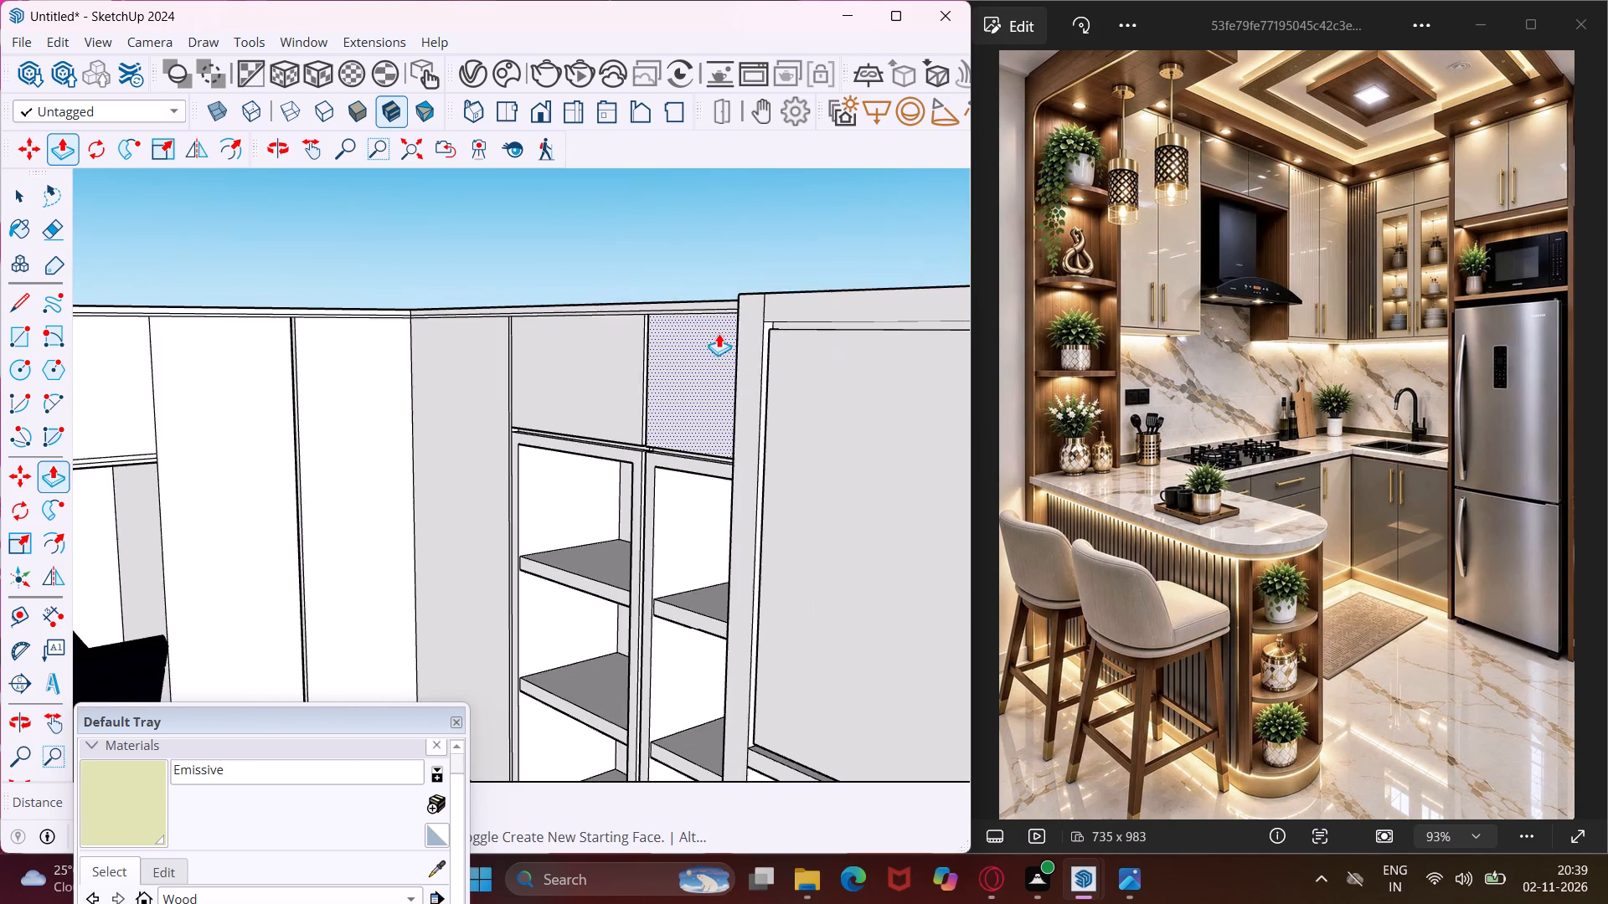
pyautogui.scroll(-5, 719, 333)
pyautogui.scroll(9, 930, 346)
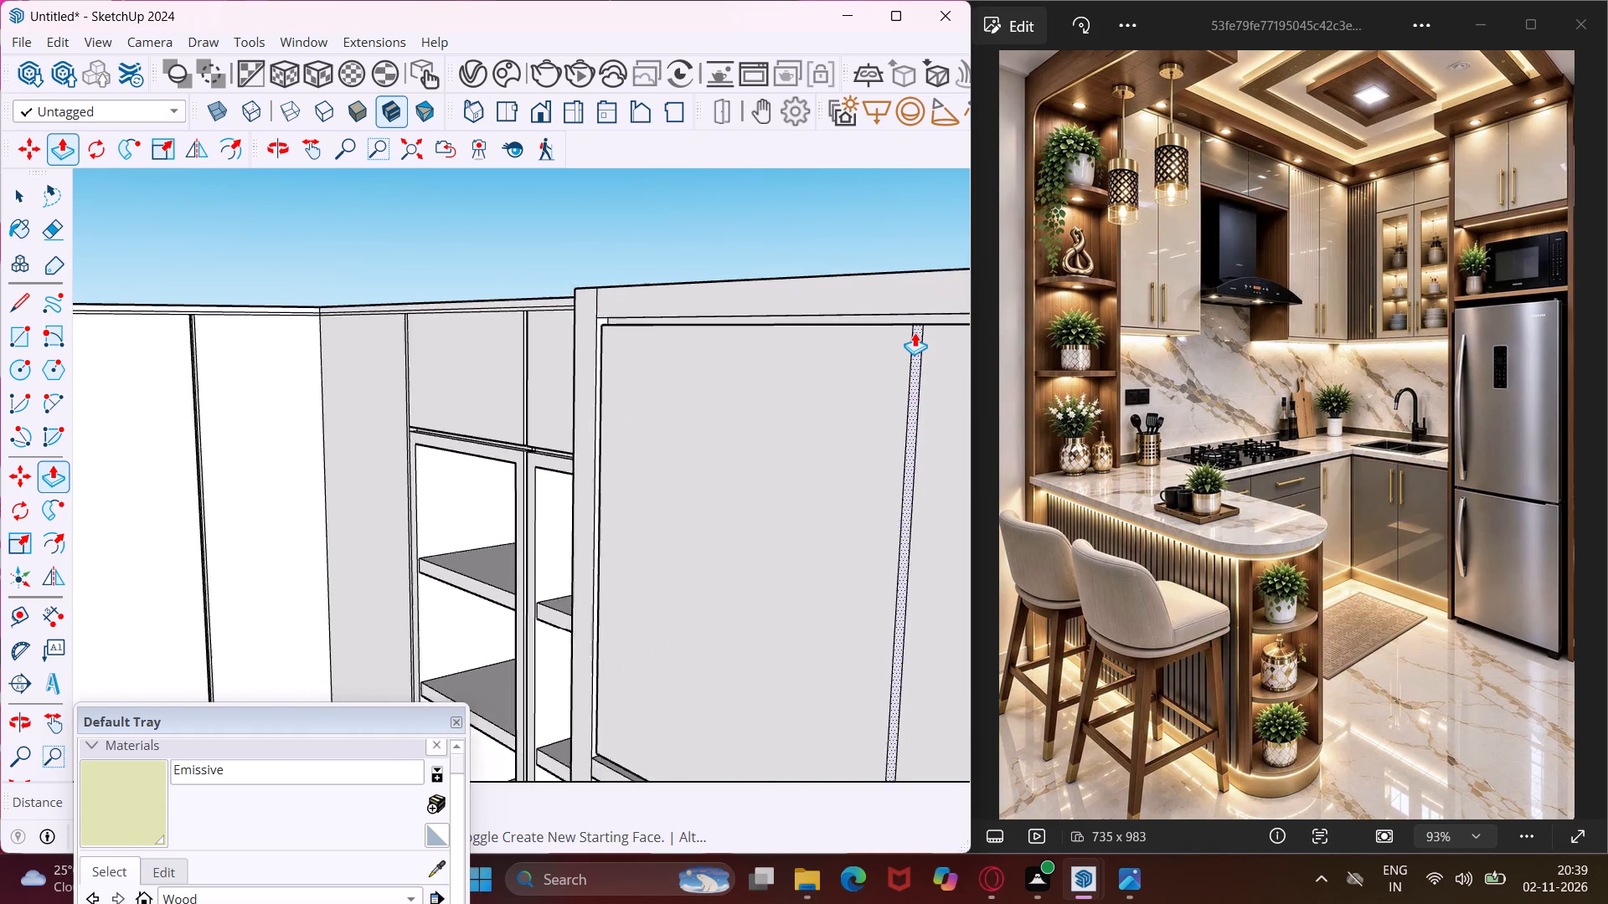
pyautogui.scroll(2, 915, 332)
pyautogui.doubleClick(915, 332)
# Repeat the 0.75" Push/Pull on the vertical gap strip between the corner panel and the first open-shelf cabinet.
pyautogui.scroll(-5, 805, 339)
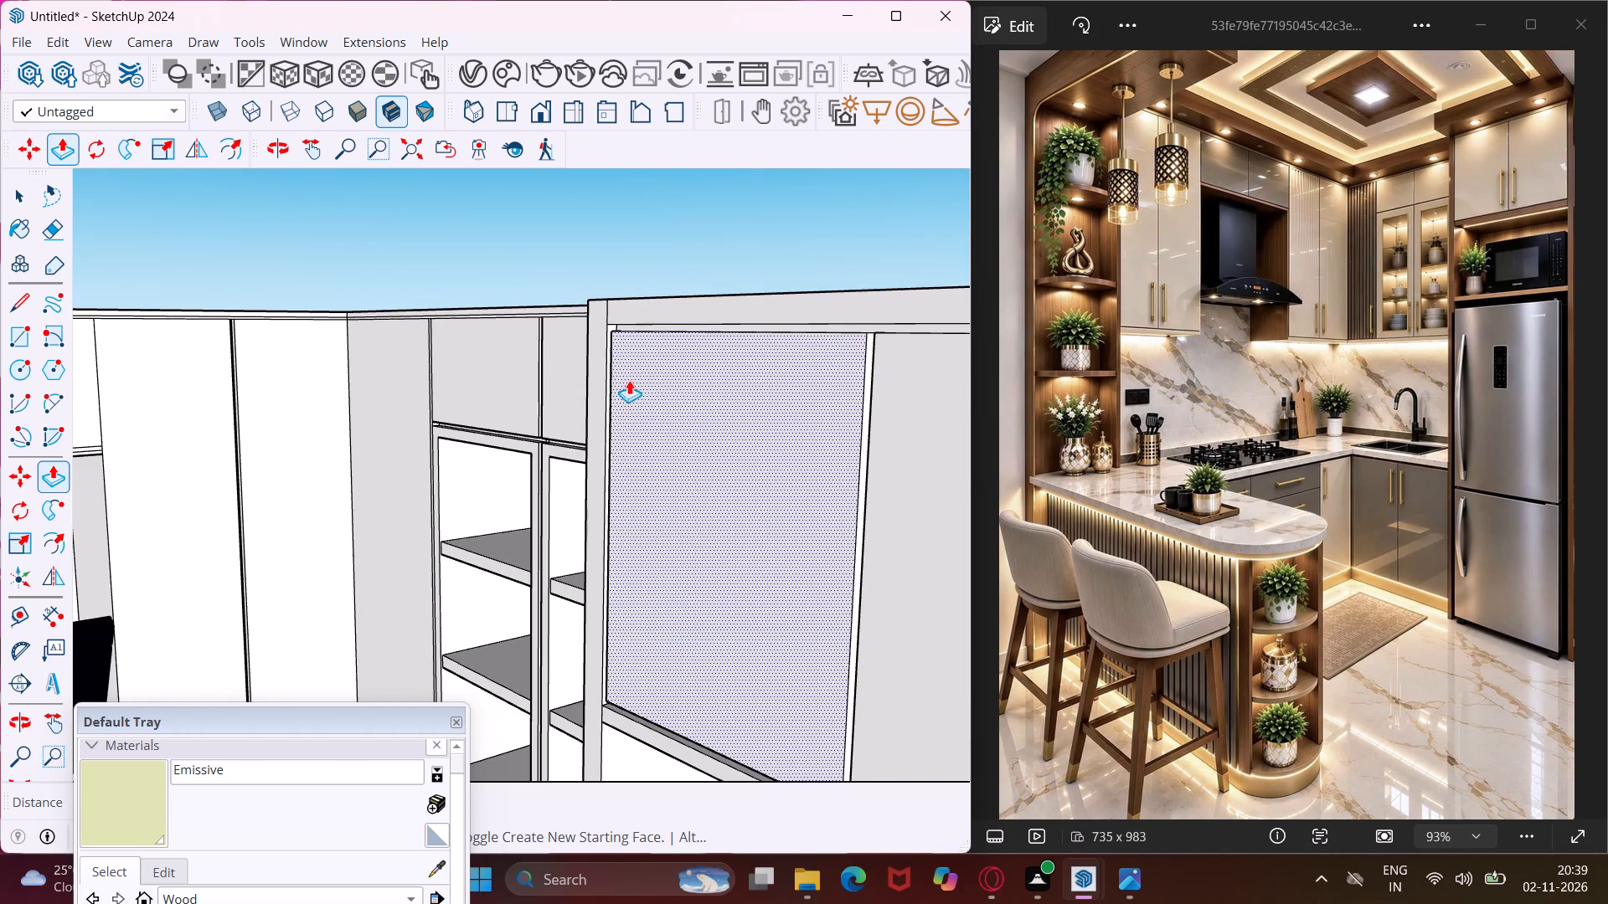
pyautogui.scroll(-1, 546, 430)
pyautogui.scroll(9, 526, 460)
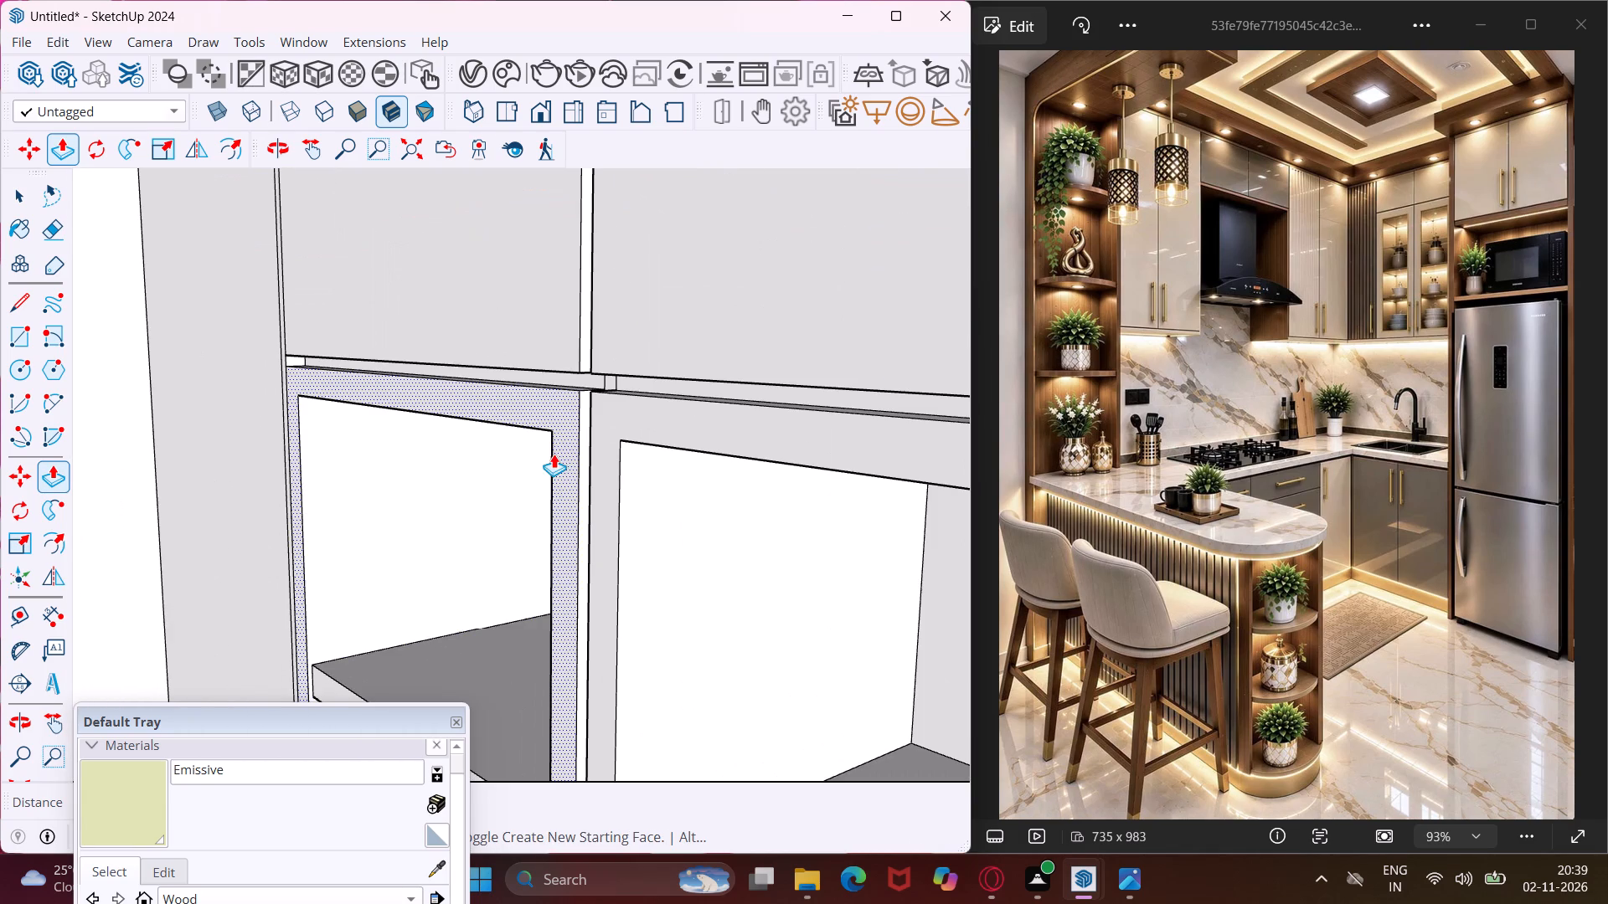
pyautogui.scroll(-11, 604, 329)
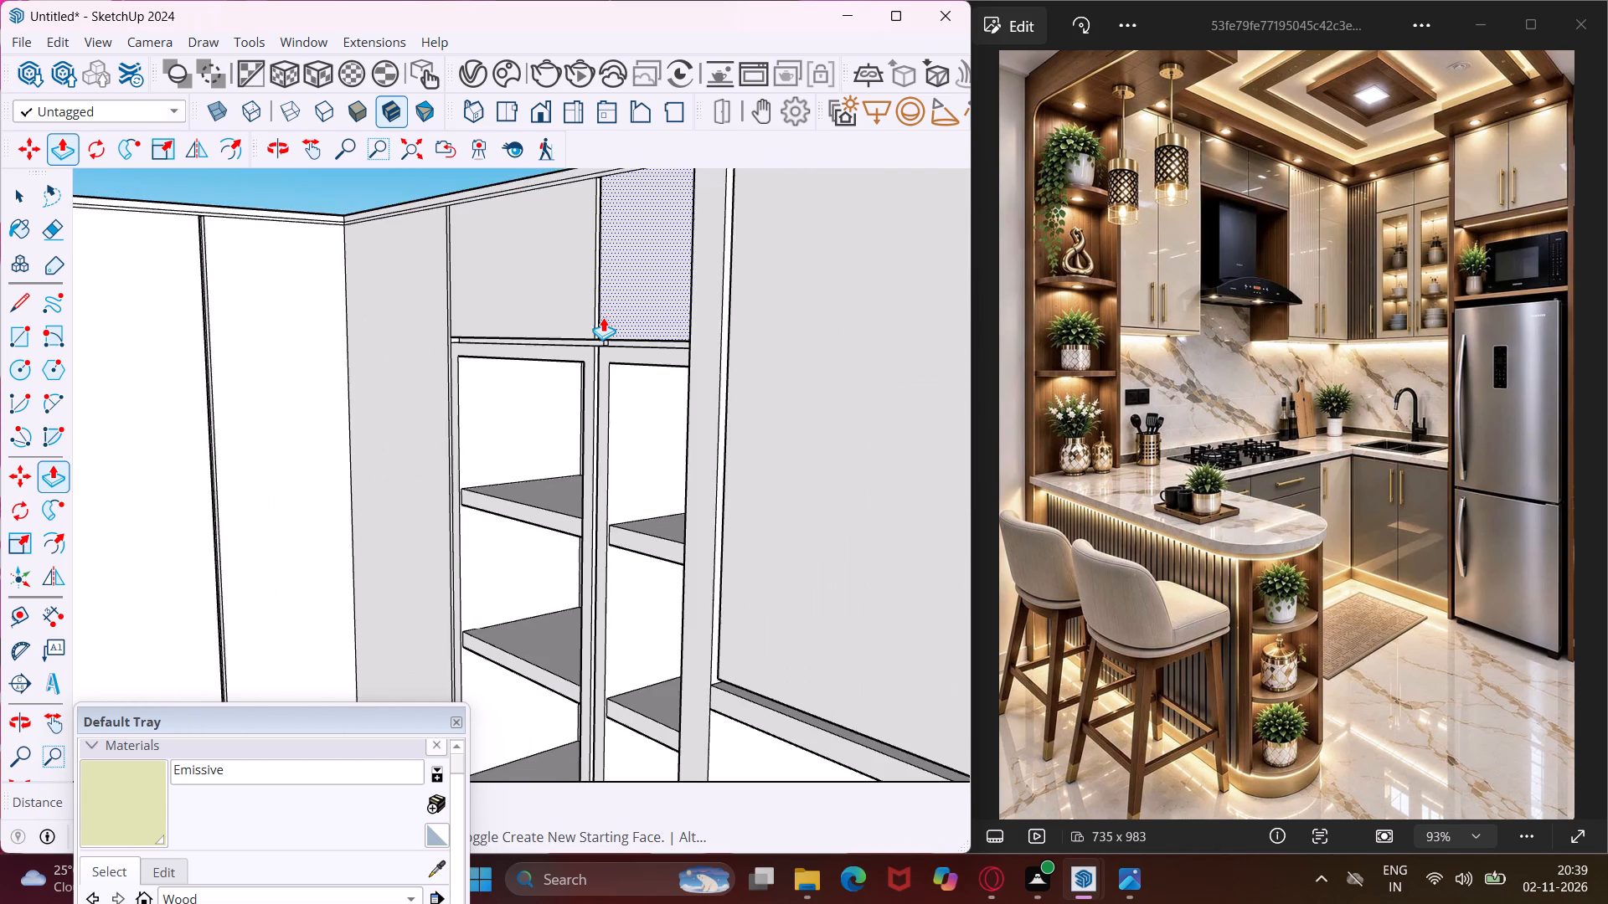
pyautogui.scroll(-3, 603, 317)
pyautogui.scroll(10, 473, 305)
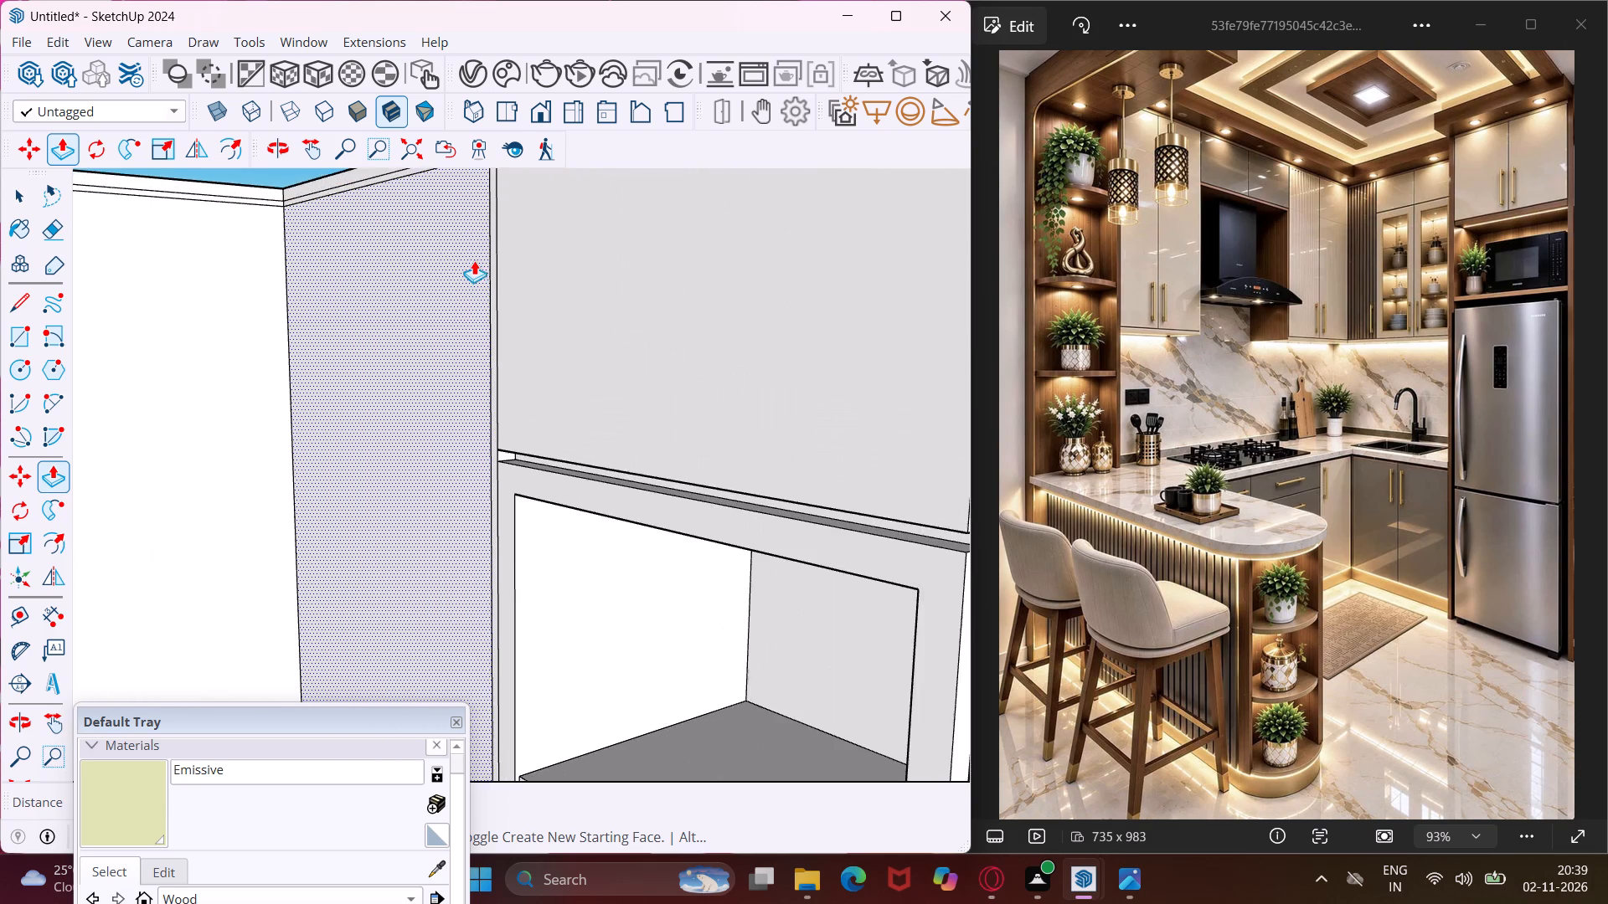
pyautogui.scroll(8, 461, 423)
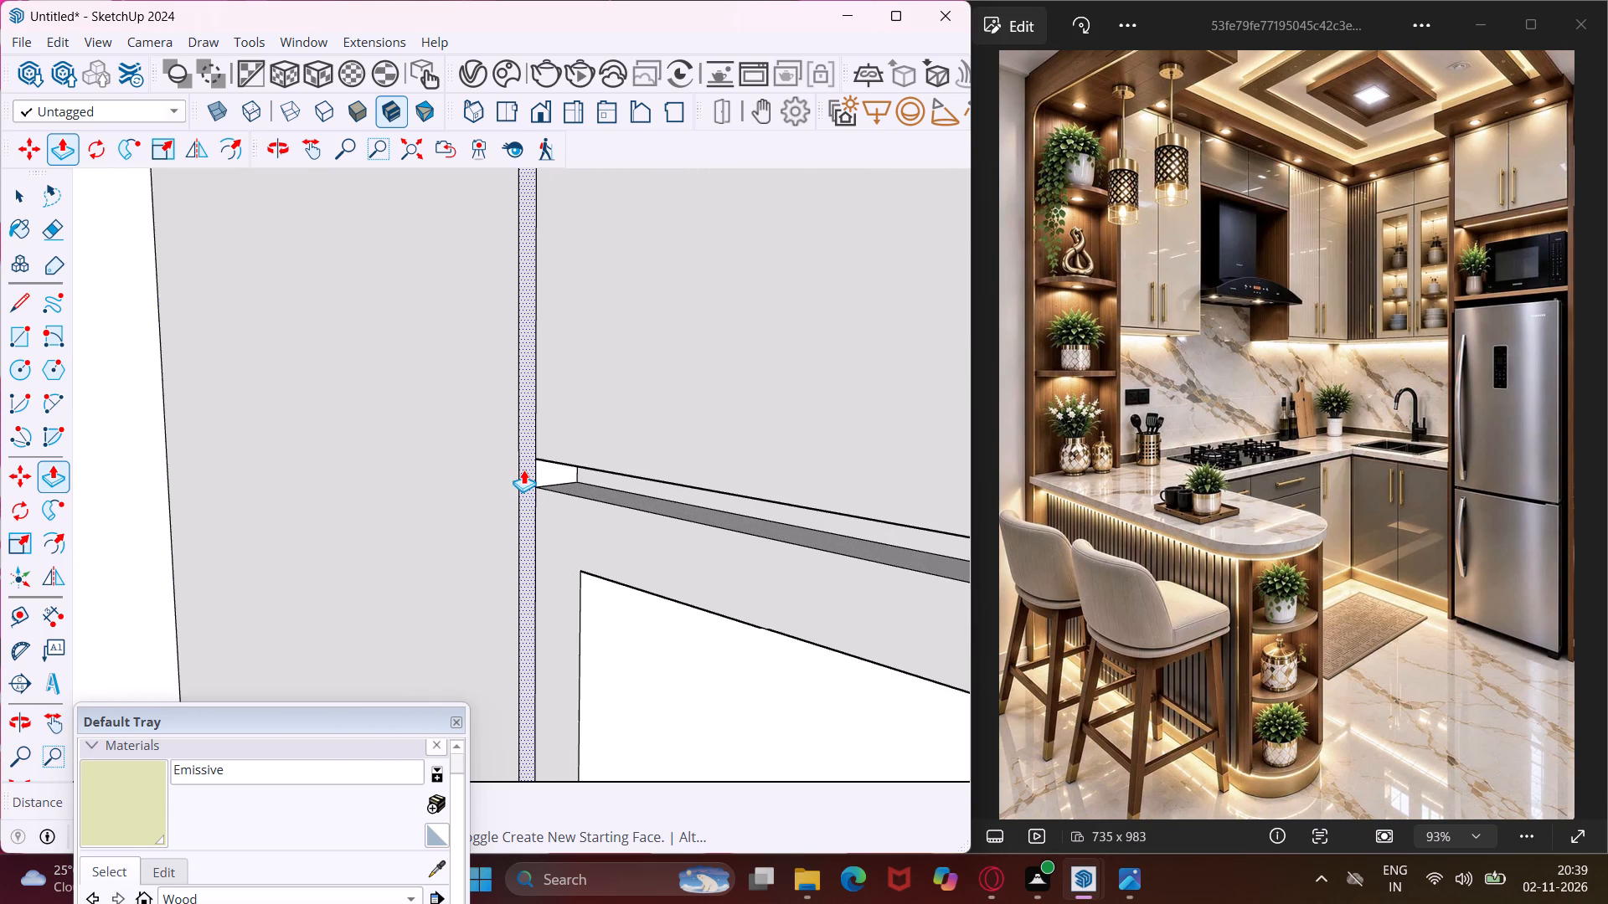
pyautogui.doubleClick(523, 470)
# Repeat the 0.75" Push/Pull on the long horizontal strip beneath the corner panel and open-shelf cabinets.
pyautogui.scroll(-11, 564, 338)
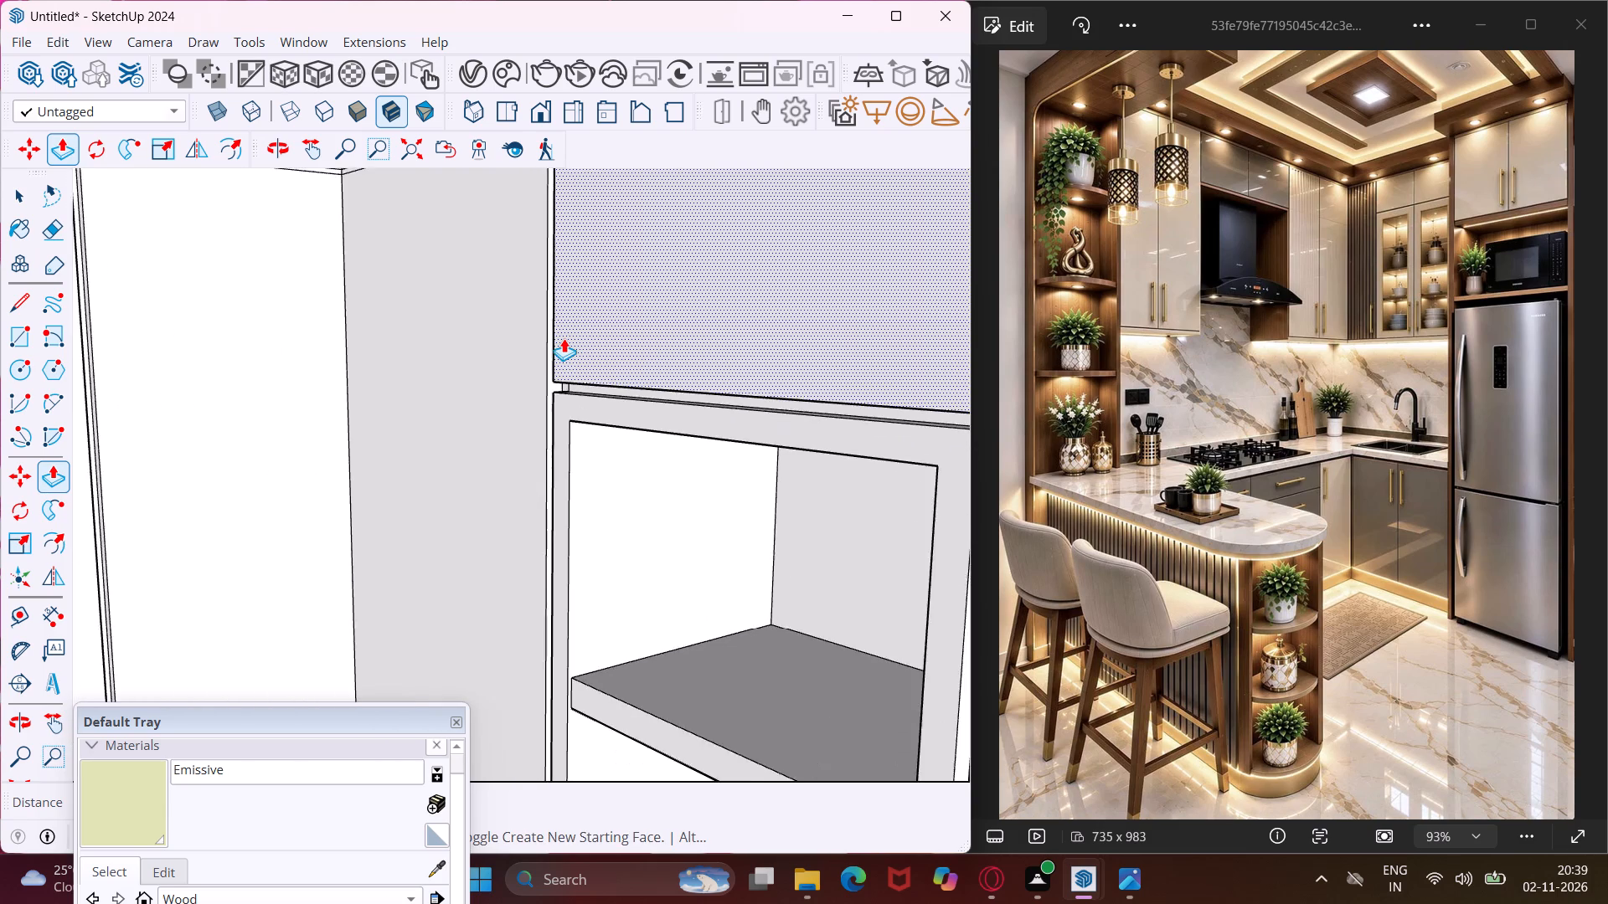
pyautogui.scroll(-5, 564, 338)
pyautogui.scroll(-8, 415, 360)
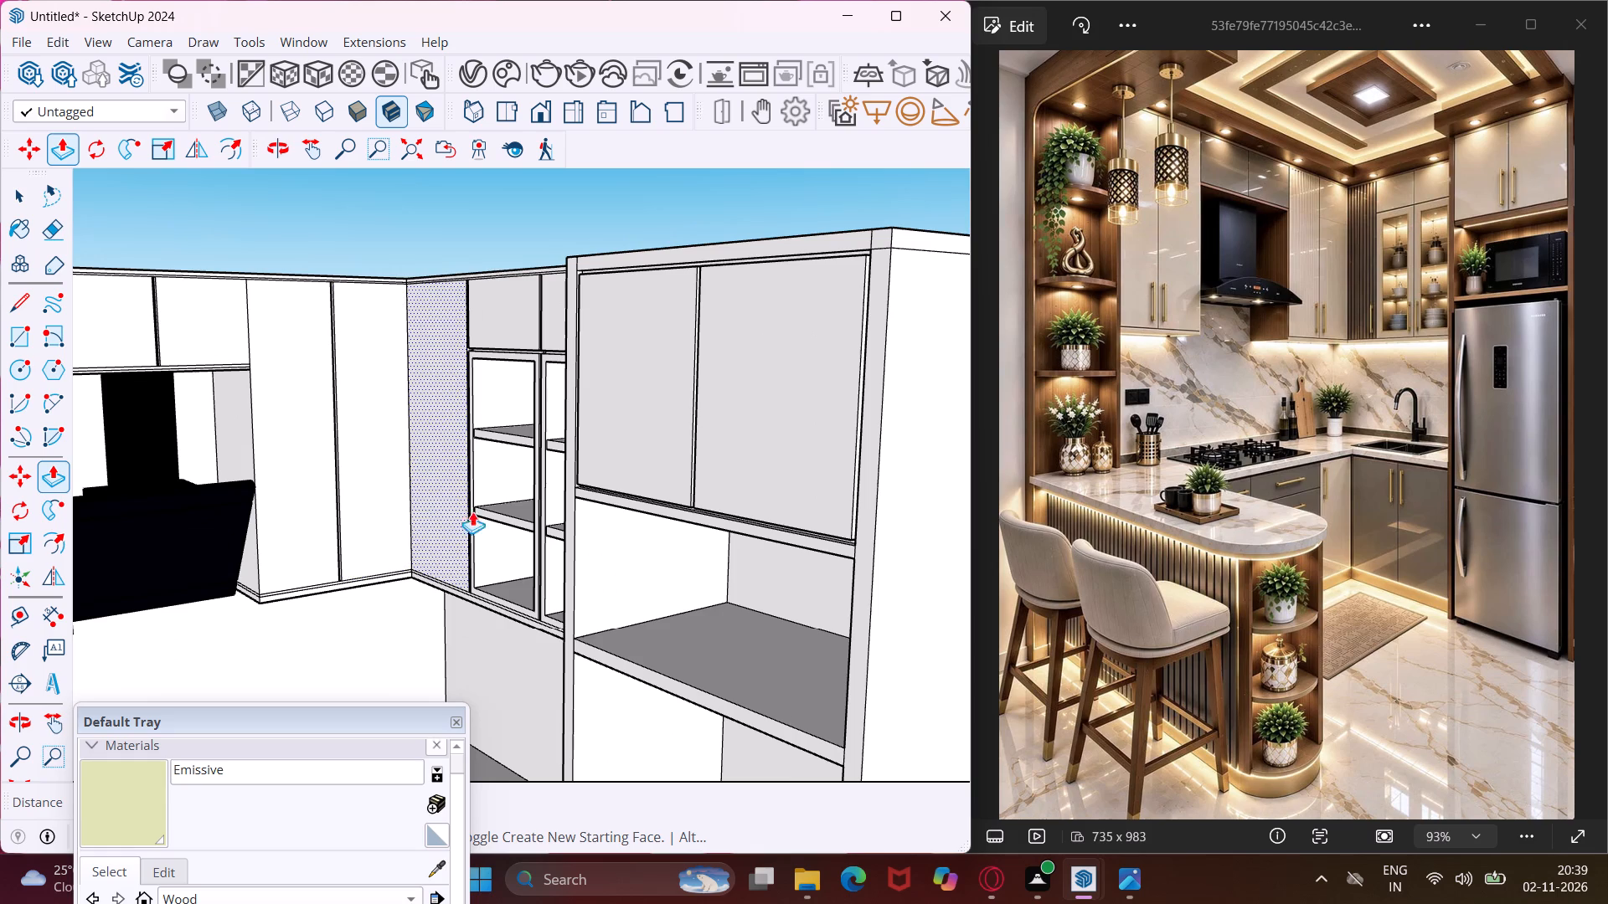
pyautogui.scroll(8, 500, 556)
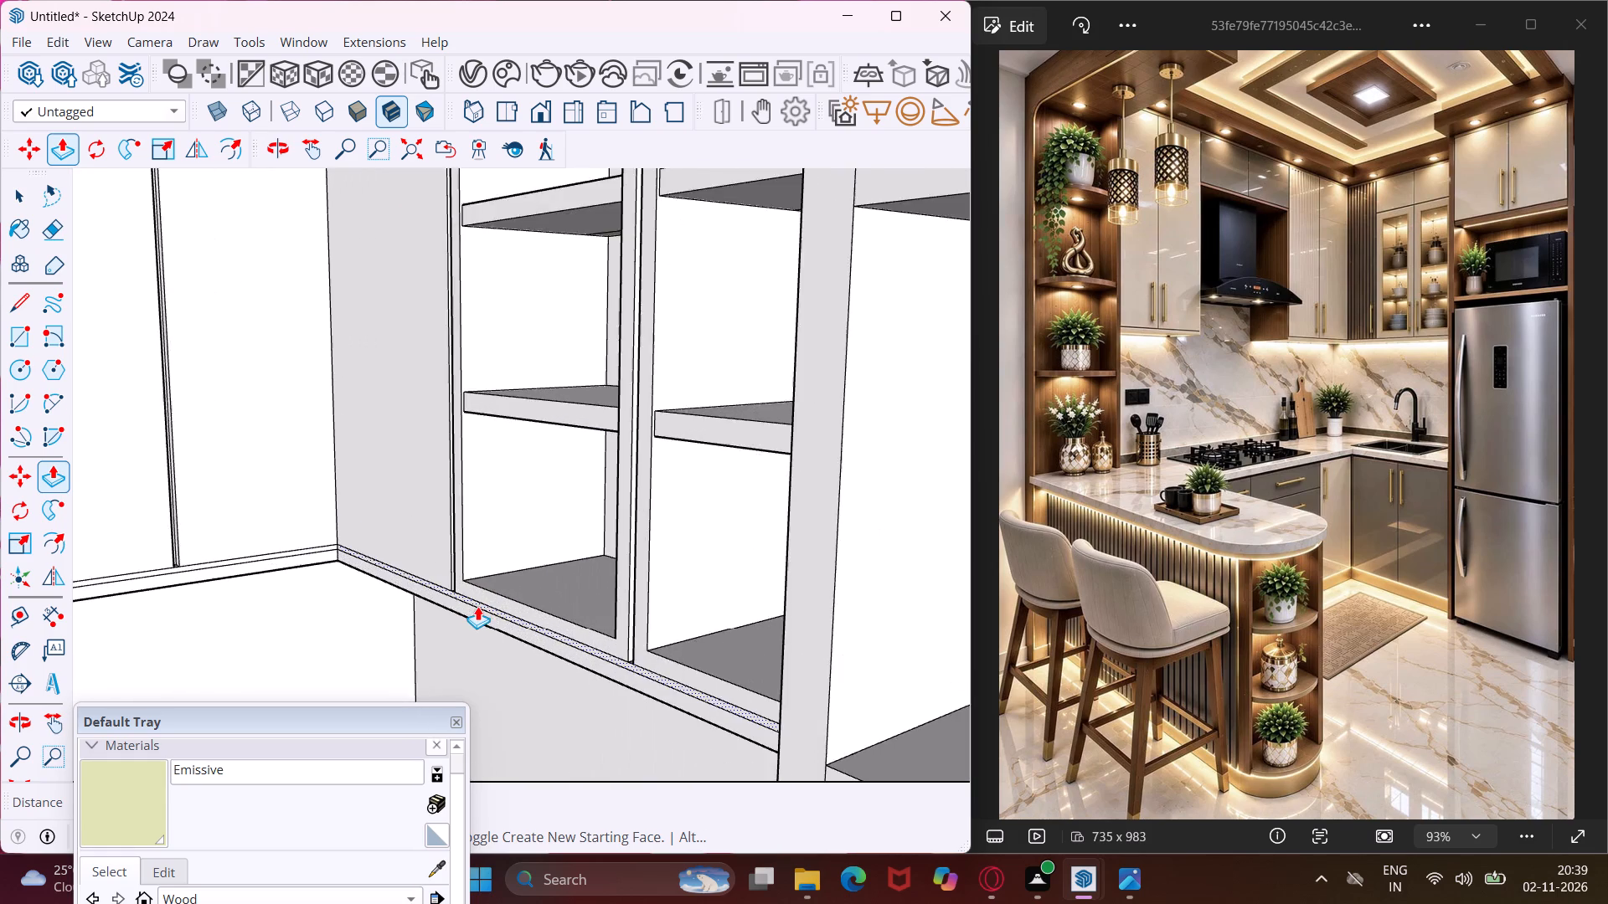
pyautogui.scroll(19, 477, 606)
pyautogui.scroll(2, 477, 606)
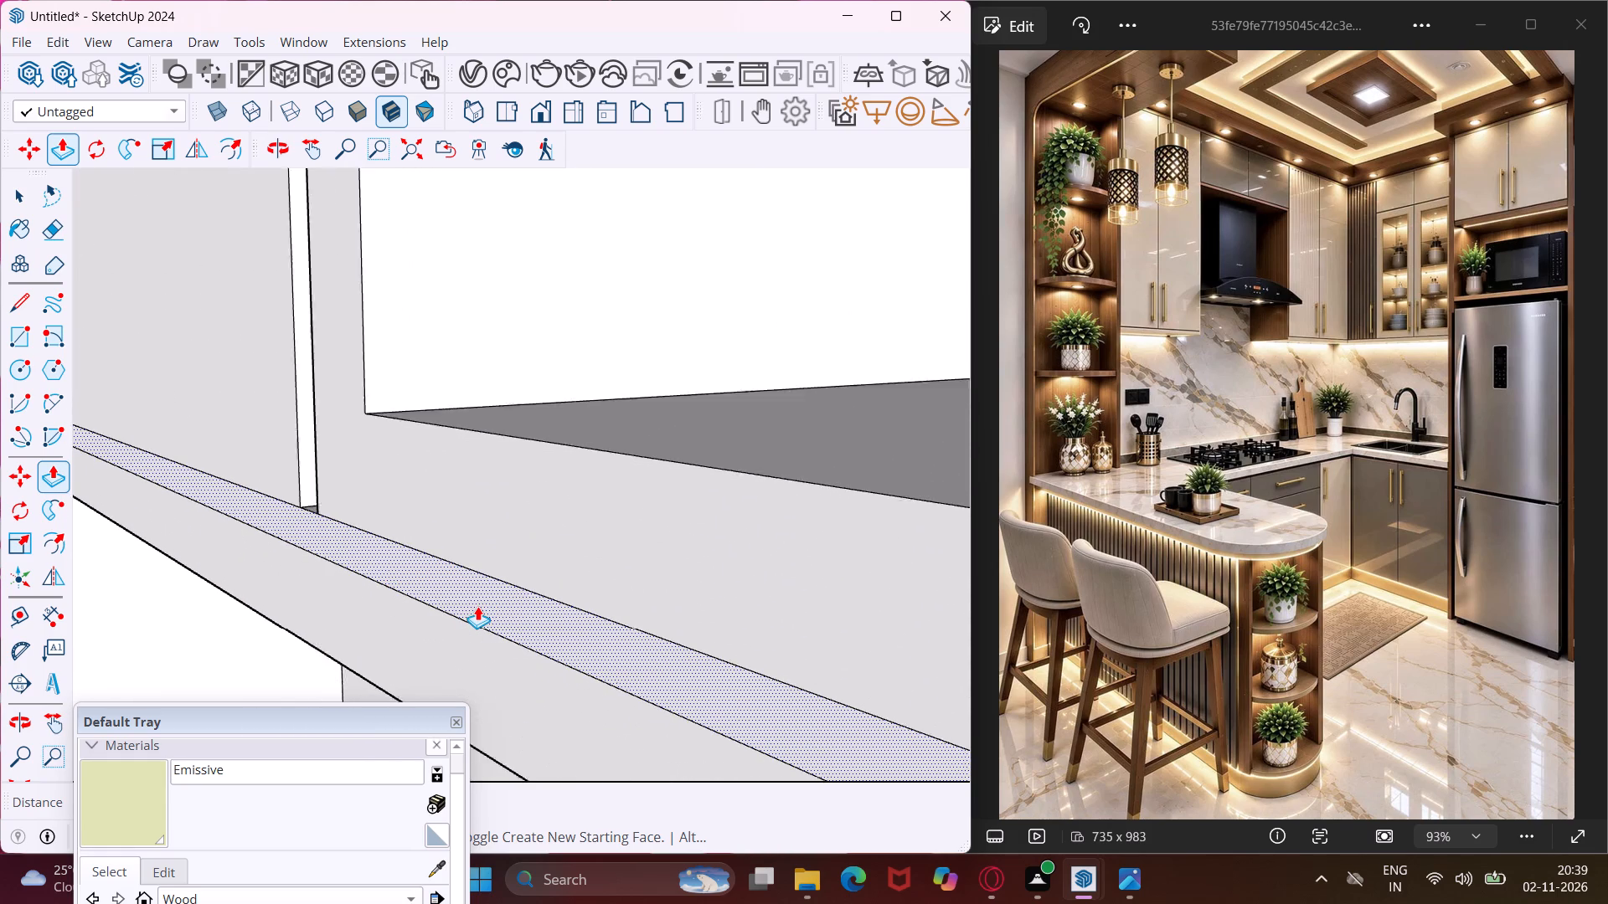
pyautogui.scroll(2, 477, 606)
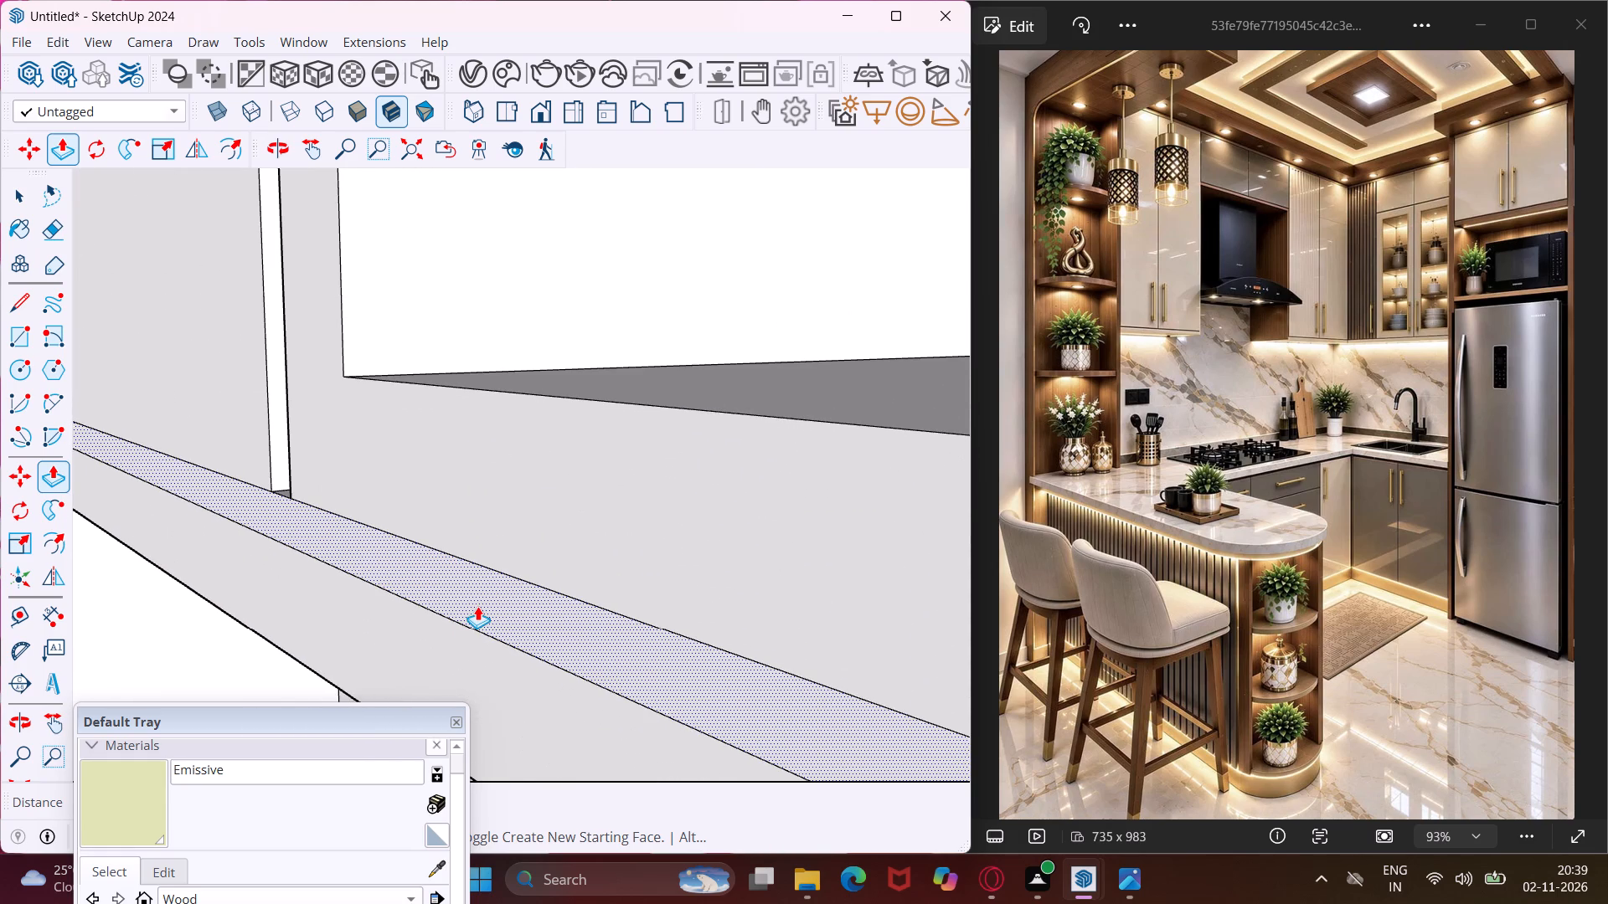
pyautogui.doubleClick(477, 606)
# Repeat the 0.75" Push/Pull on the adjoining horizontal strip beneath the wall cabinets between the corner and the hood.
pyautogui.scroll(-6, 477, 606)
pyautogui.scroll(-6, 511, 509)
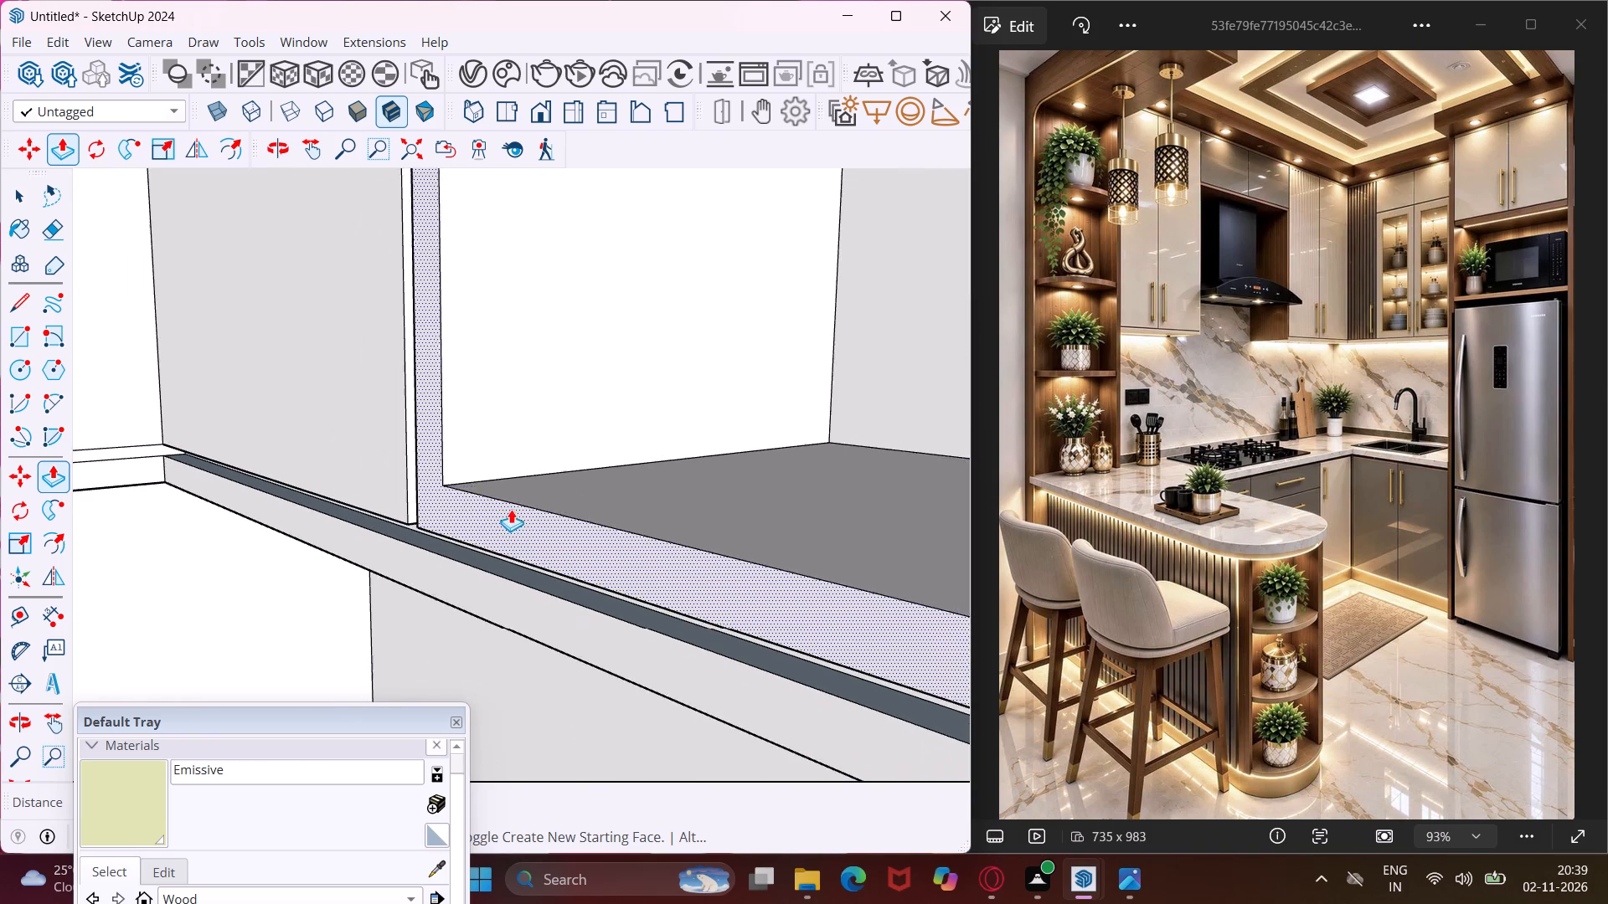
pyautogui.scroll(-6, 511, 460)
pyautogui.scroll(11, 273, 439)
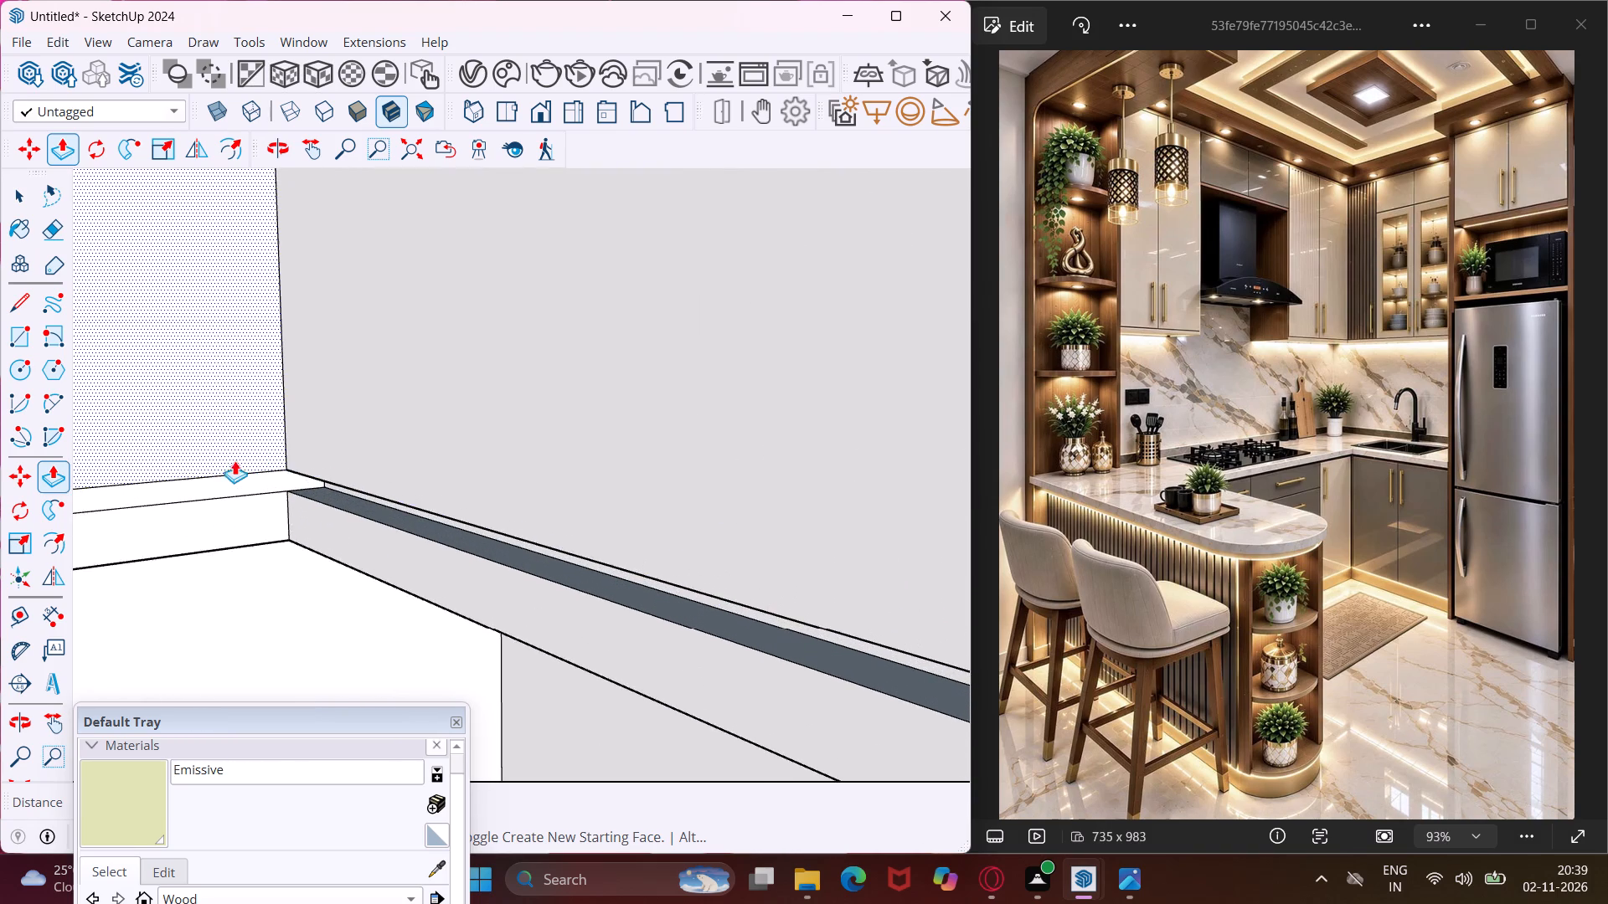
pyautogui.scroll(8, 234, 460)
pyautogui.doubleClick(260, 494)
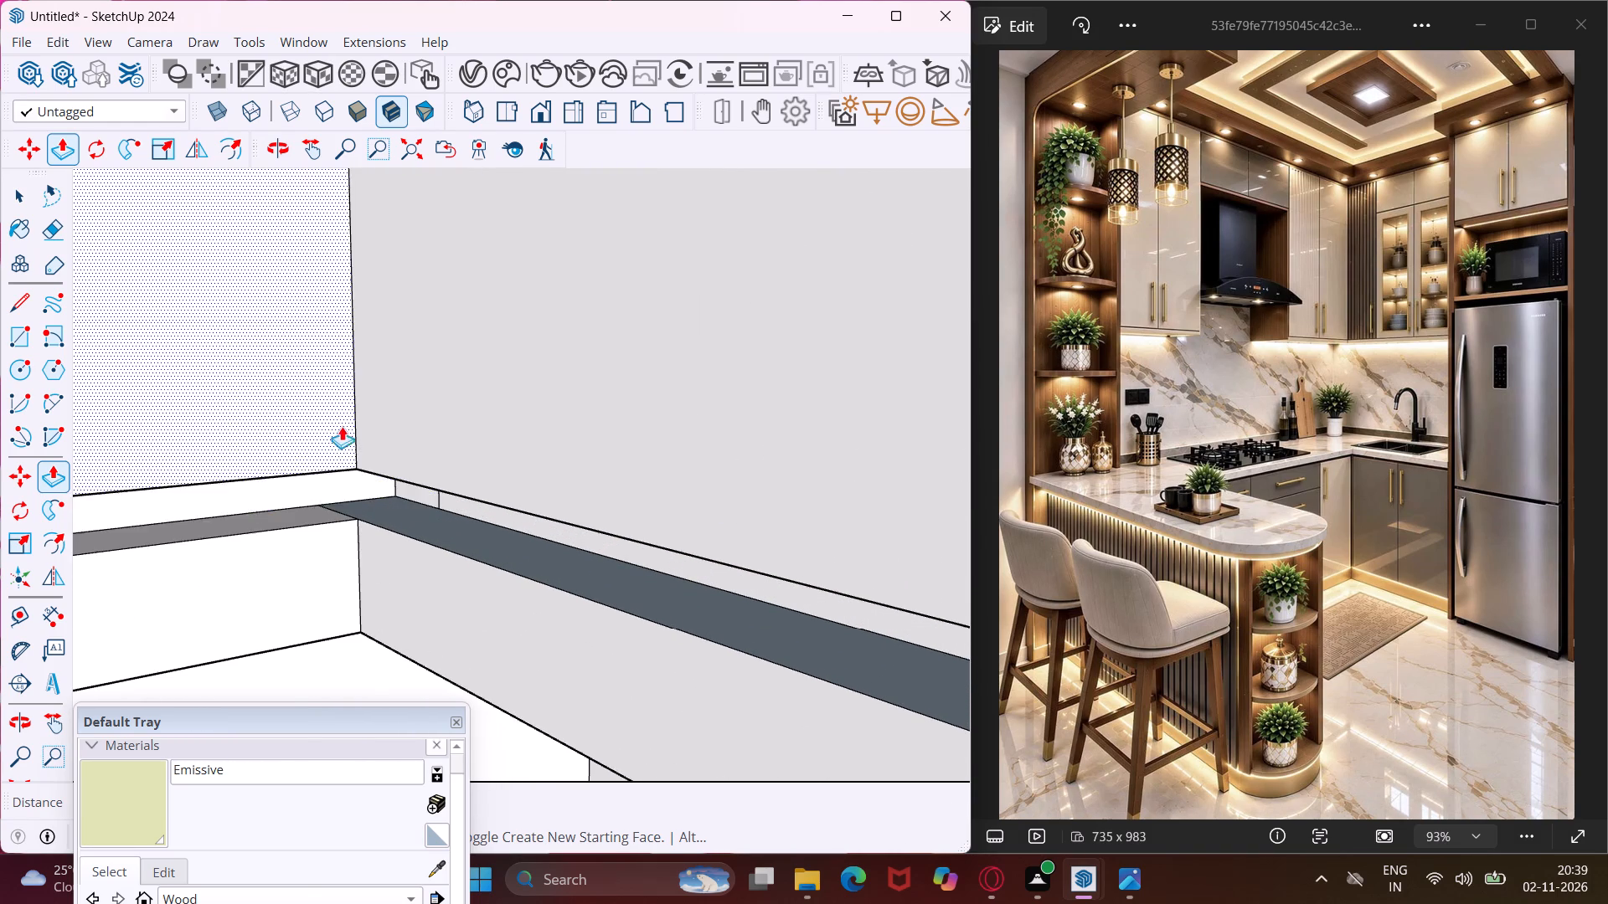
# Repeat the 0.75" Push/Pull on the horizontal strip beneath the wall cabinets on the far side of the hood.
pyautogui.scroll(-19, 343, 423)
pyautogui.scroll(-5, 334, 416)
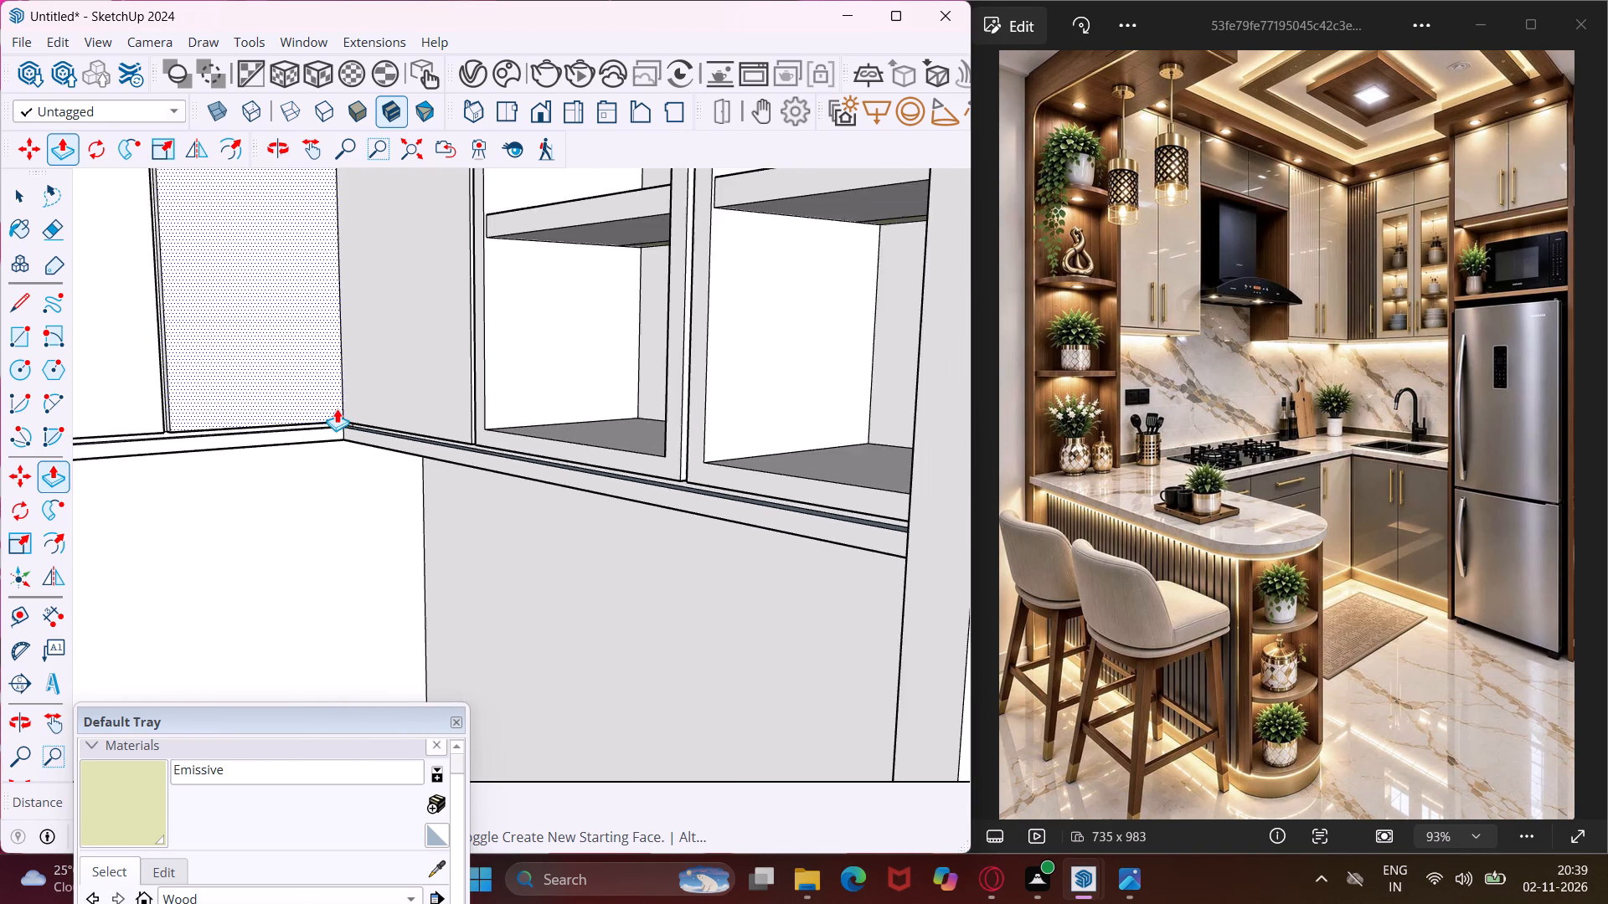
pyautogui.scroll(-14, 337, 408)
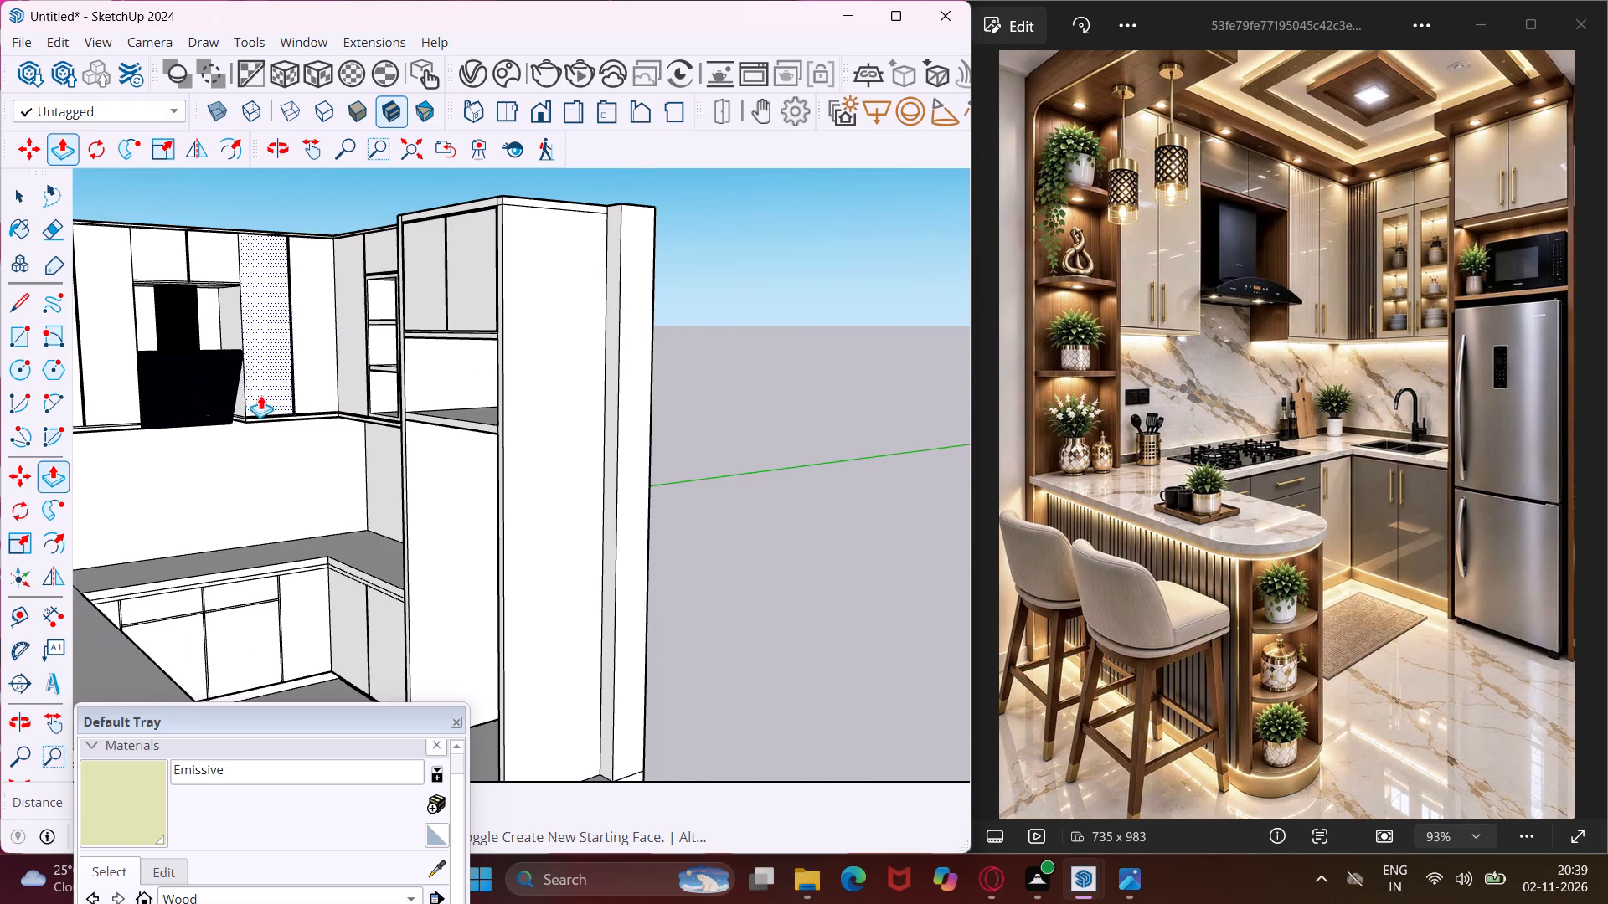
pyautogui.scroll(15, 121, 413)
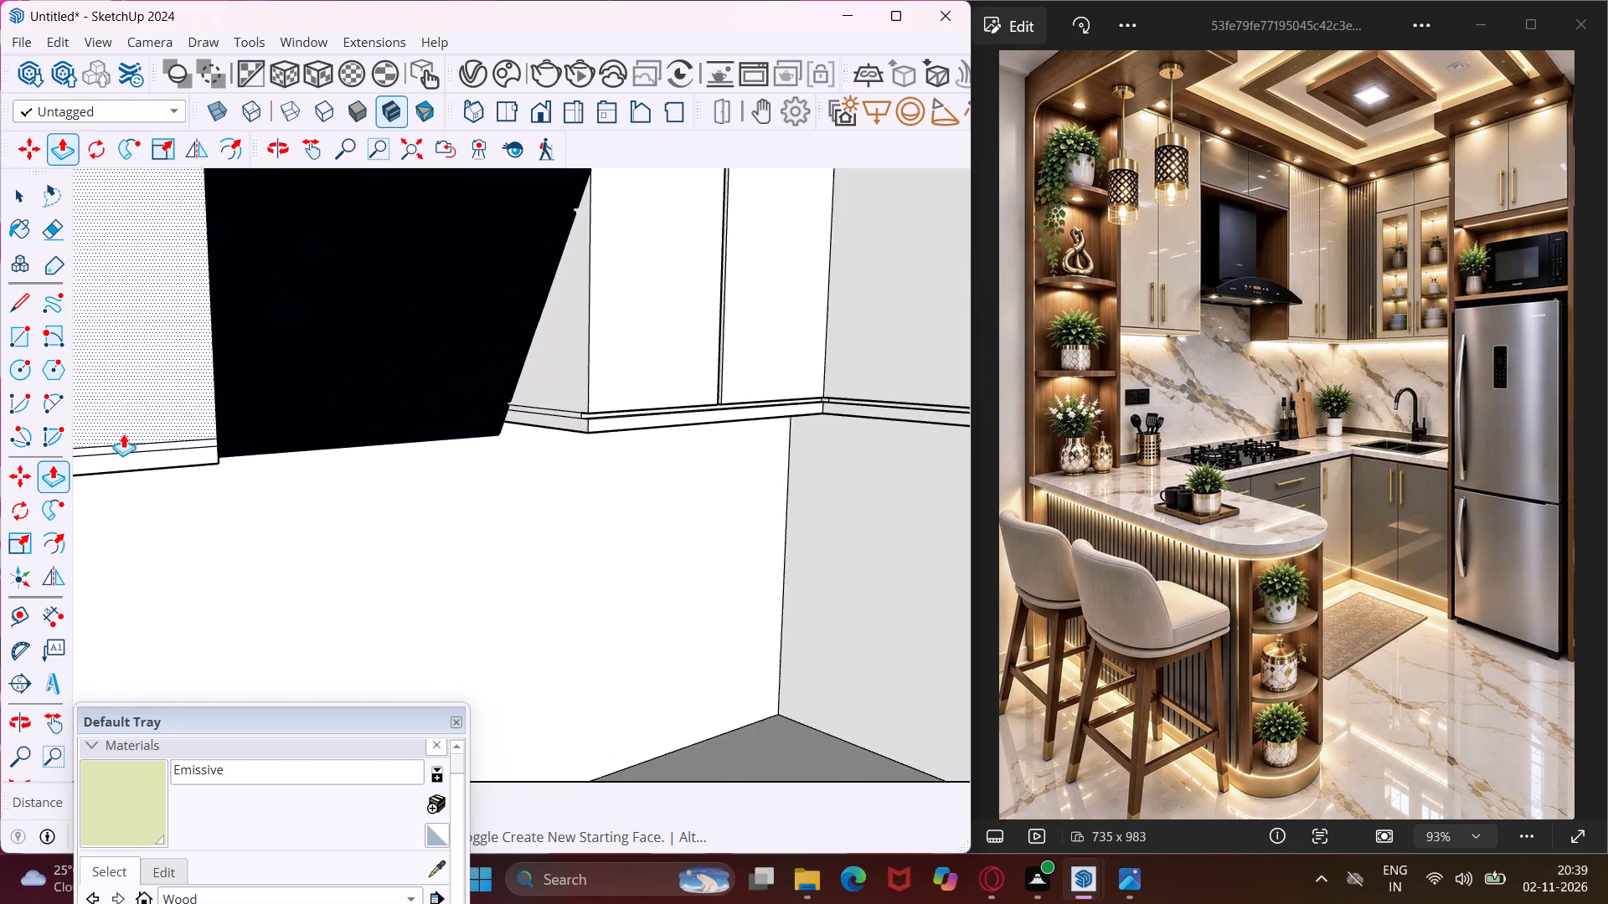
pyautogui.scroll(8, 123, 434)
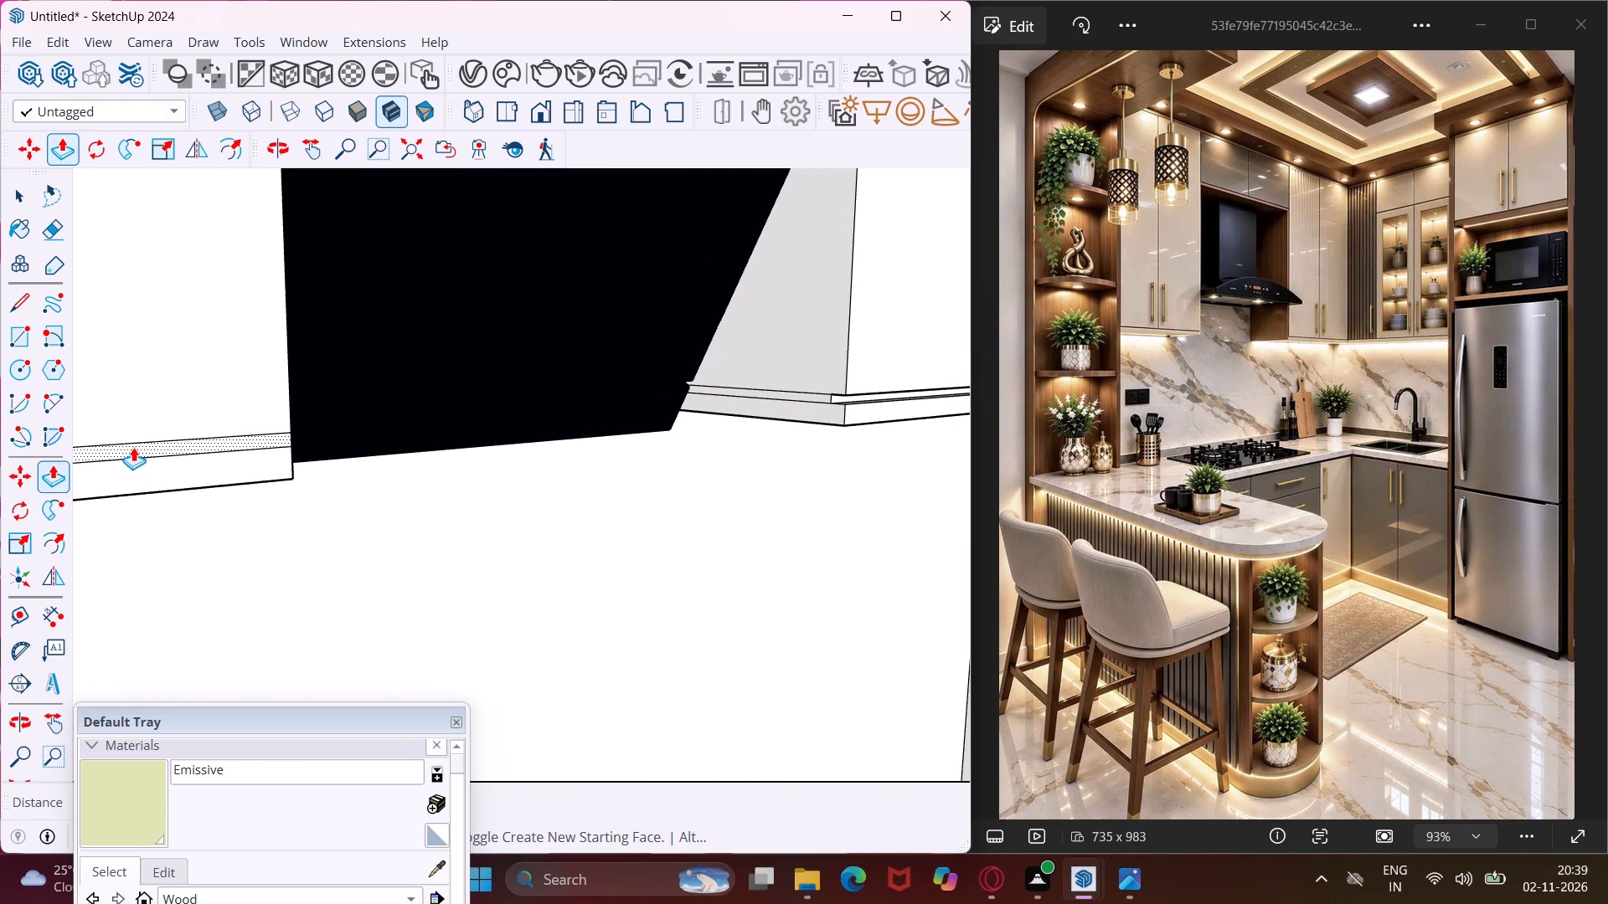
pyautogui.click(133, 447)
pyautogui.click(133, 447)
pyautogui.doubleClick(133, 447)
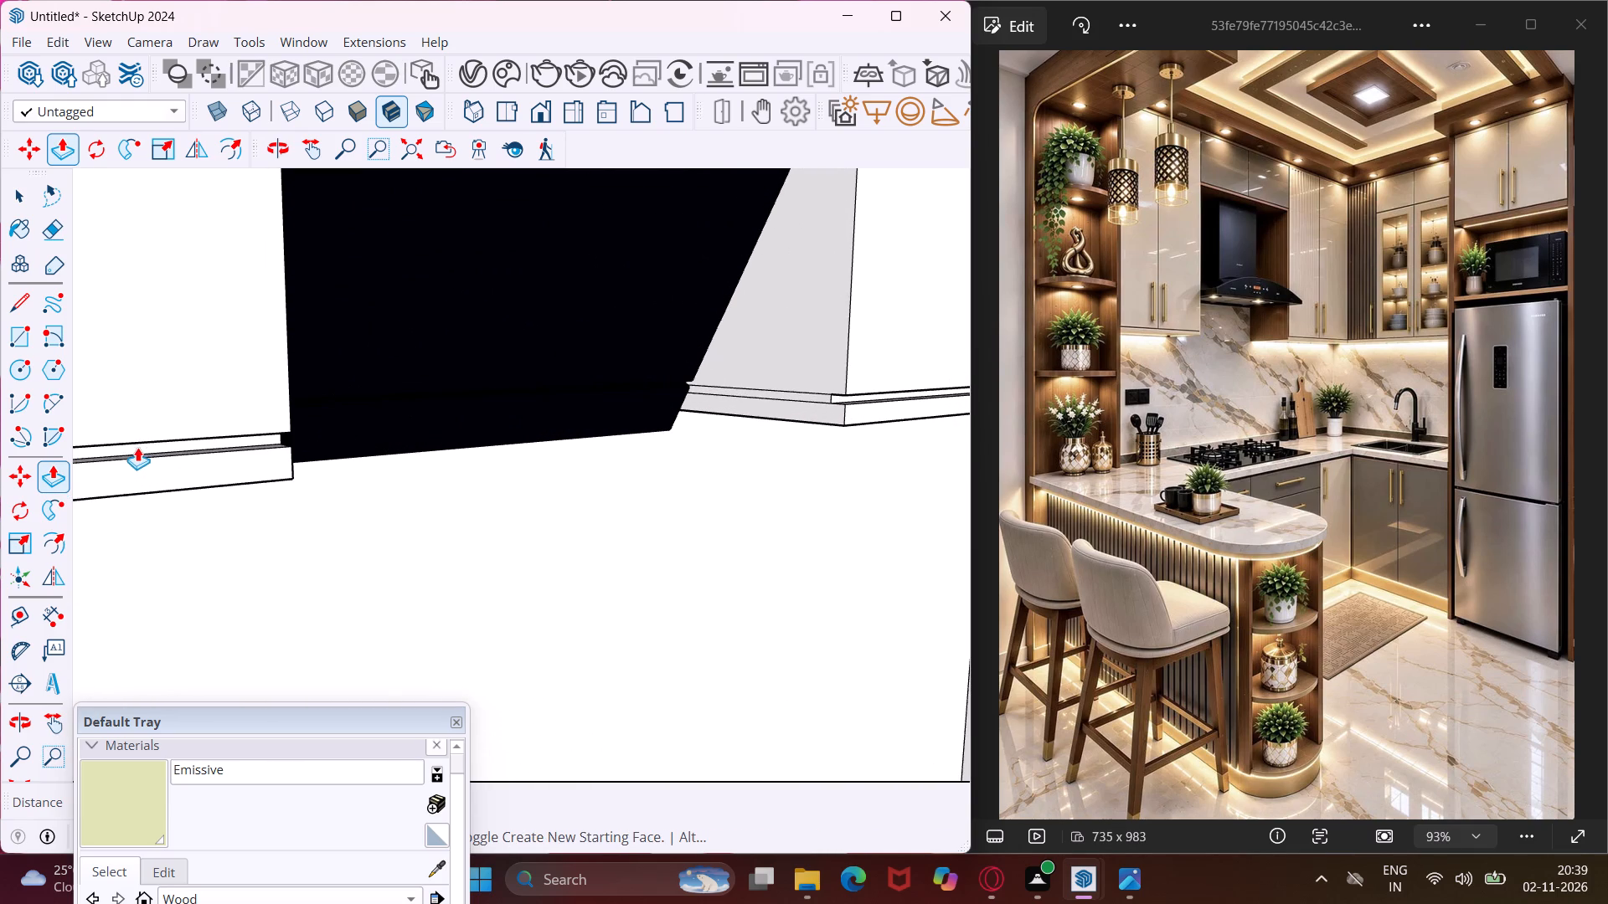
# Repeat the 0.75" Push/Pull on the horizontal gap strip beneath the two small cabinets above the hood.
pyautogui.scroll(7, 858, 376)
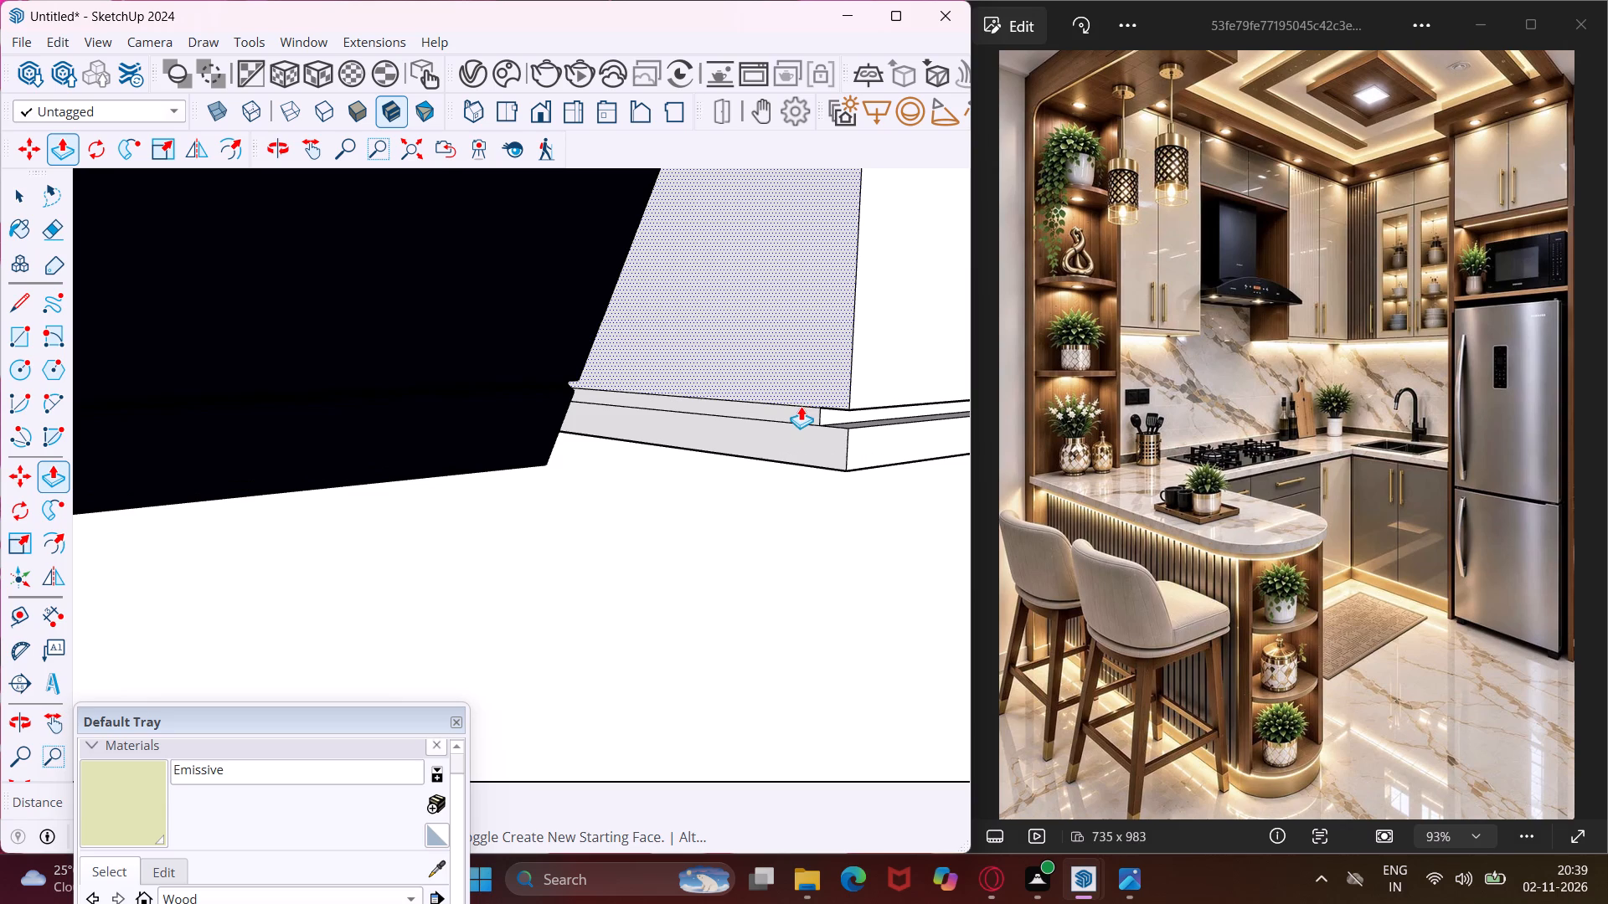
pyautogui.scroll(-17, 693, 441)
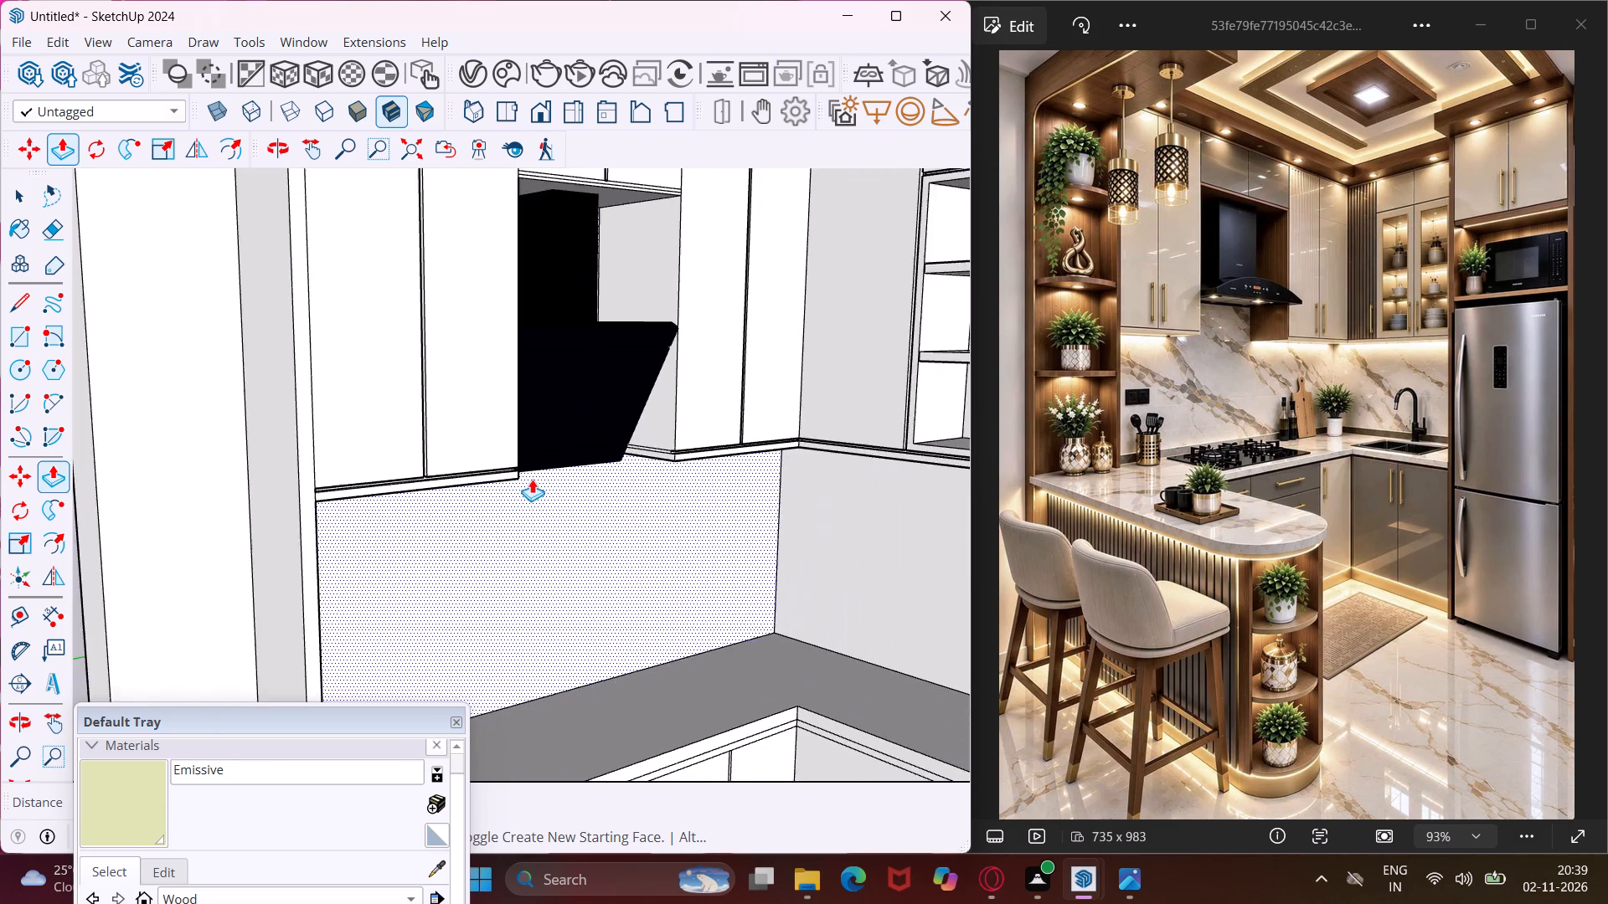
pyautogui.scroll(-7, 528, 479)
pyautogui.scroll(2, 540, 290)
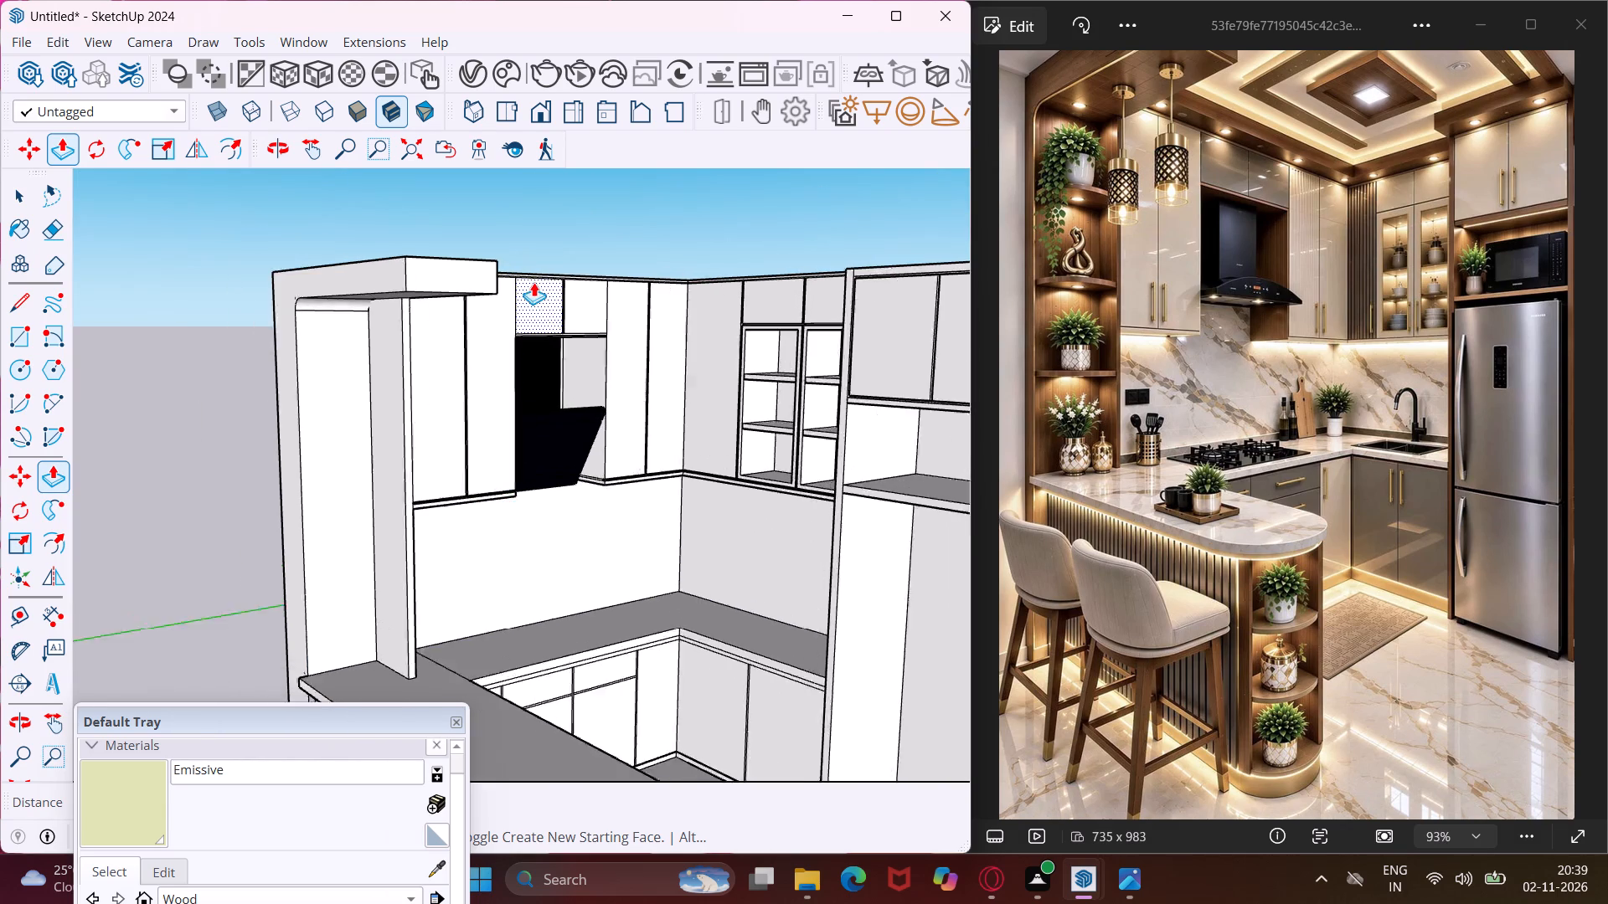
pyautogui.scroll(9, 533, 282)
pyautogui.scroll(5, 603, 421)
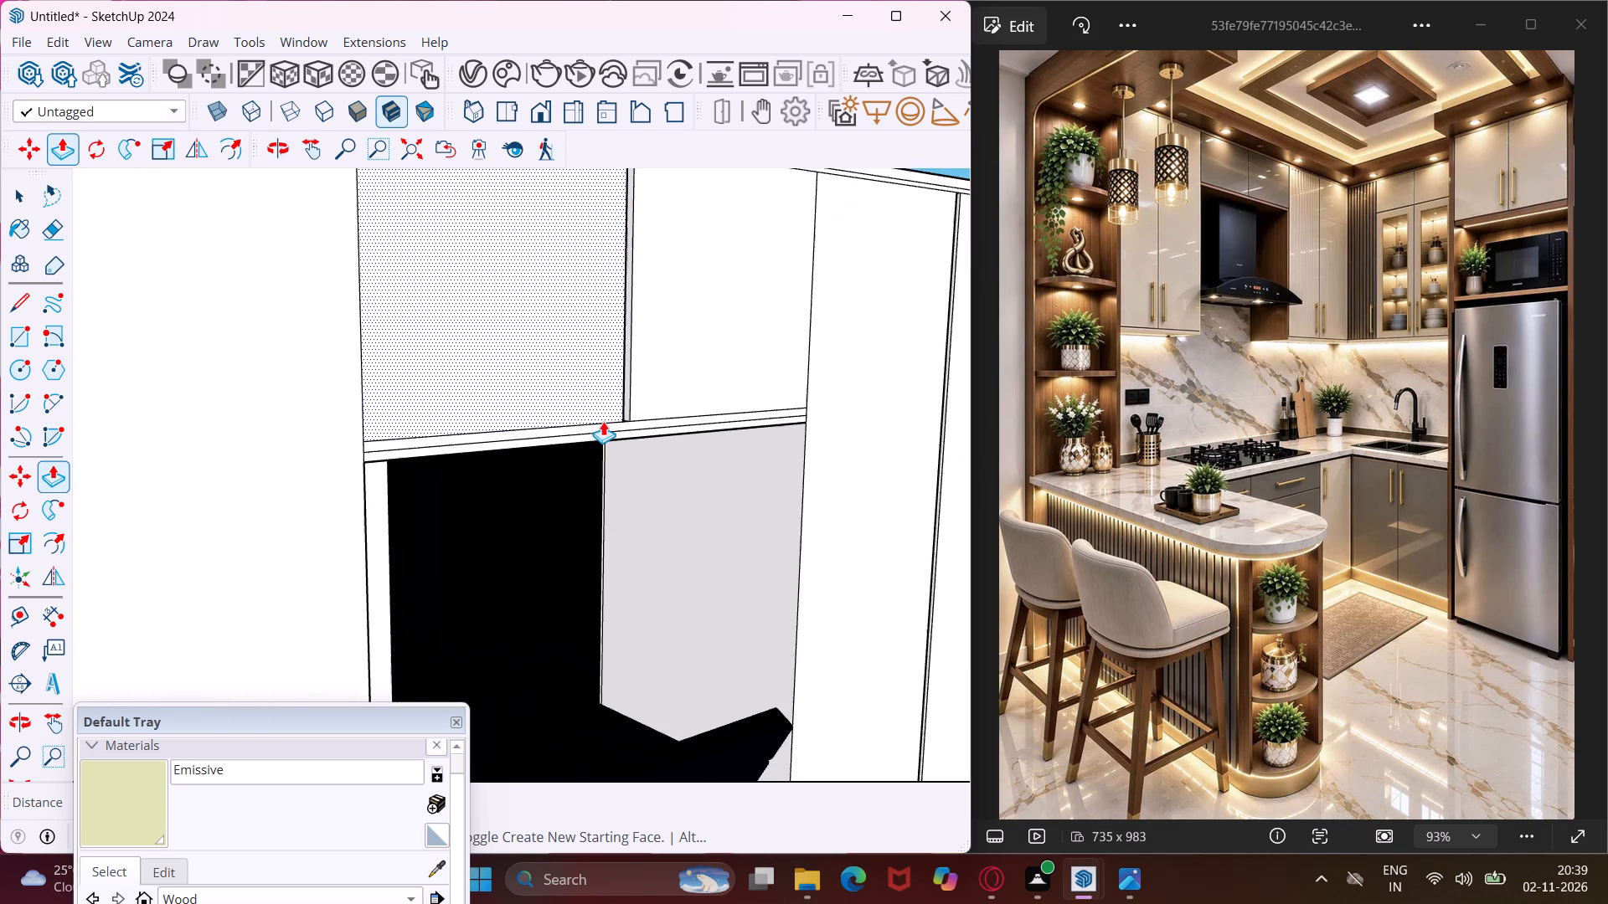
pyautogui.scroll(12, 603, 421)
pyautogui.doubleClick(598, 438)
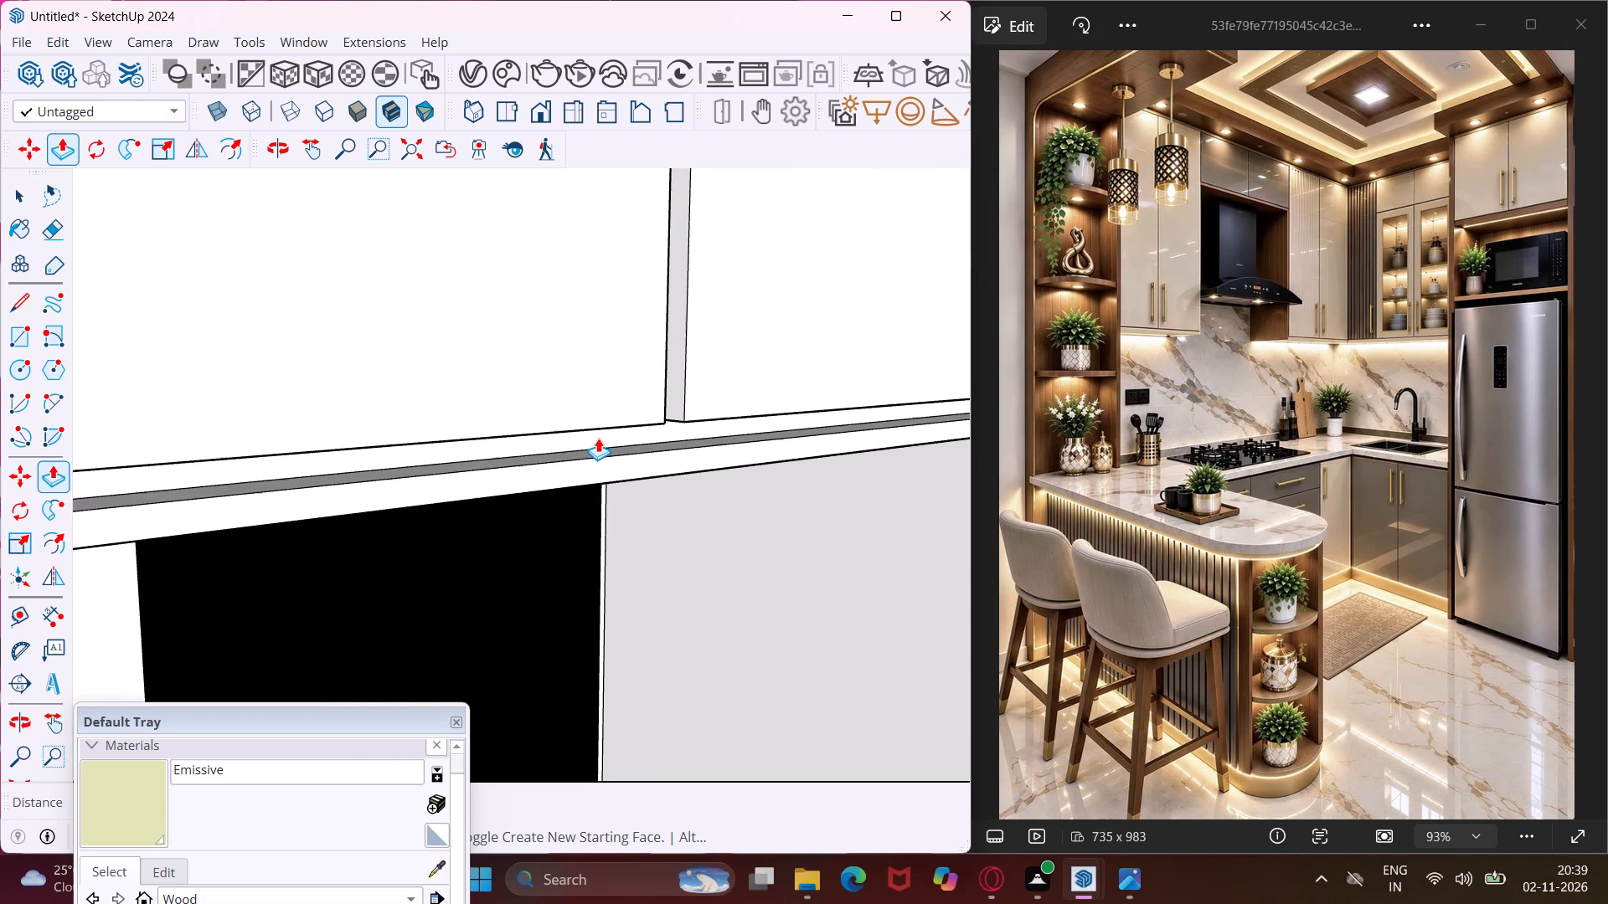
# Repeat the 0.75" Push/Pull on the long horizontal strip along the top of the hood-wall cabinets.
pyautogui.scroll(-11, 585, 437)
pyautogui.moveTo(570, 357); pyautogui.dragTo(561, 357, button='middle')
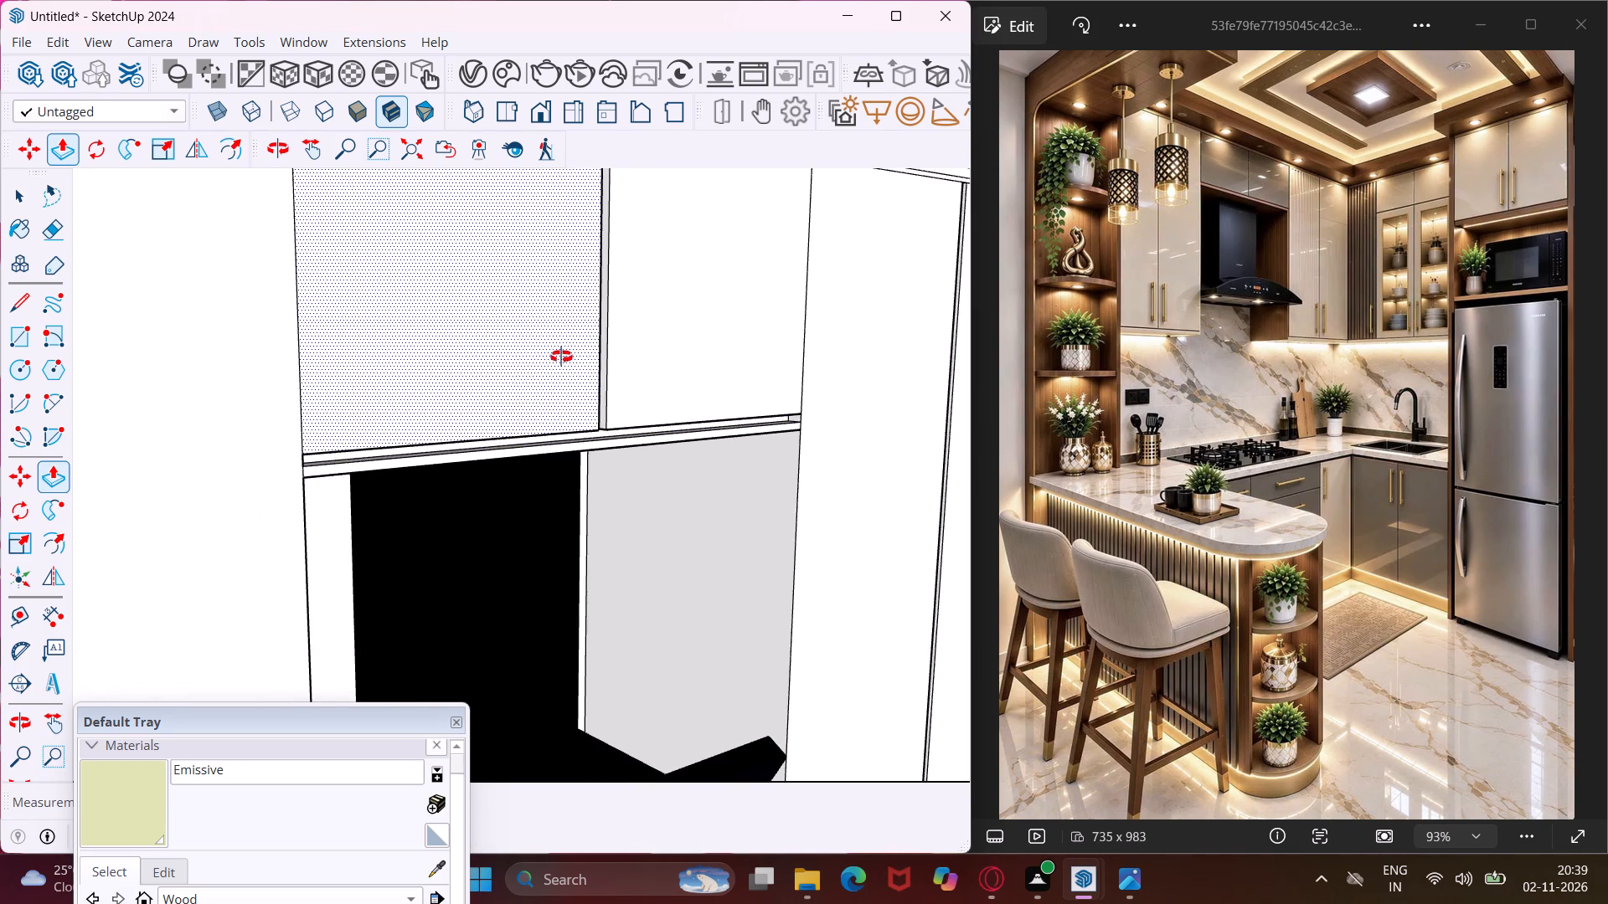
pyautogui.moveTo(561, 357); pyautogui.dragTo(332, 477, button='middle')
pyautogui.scroll(-6, 338, 471)
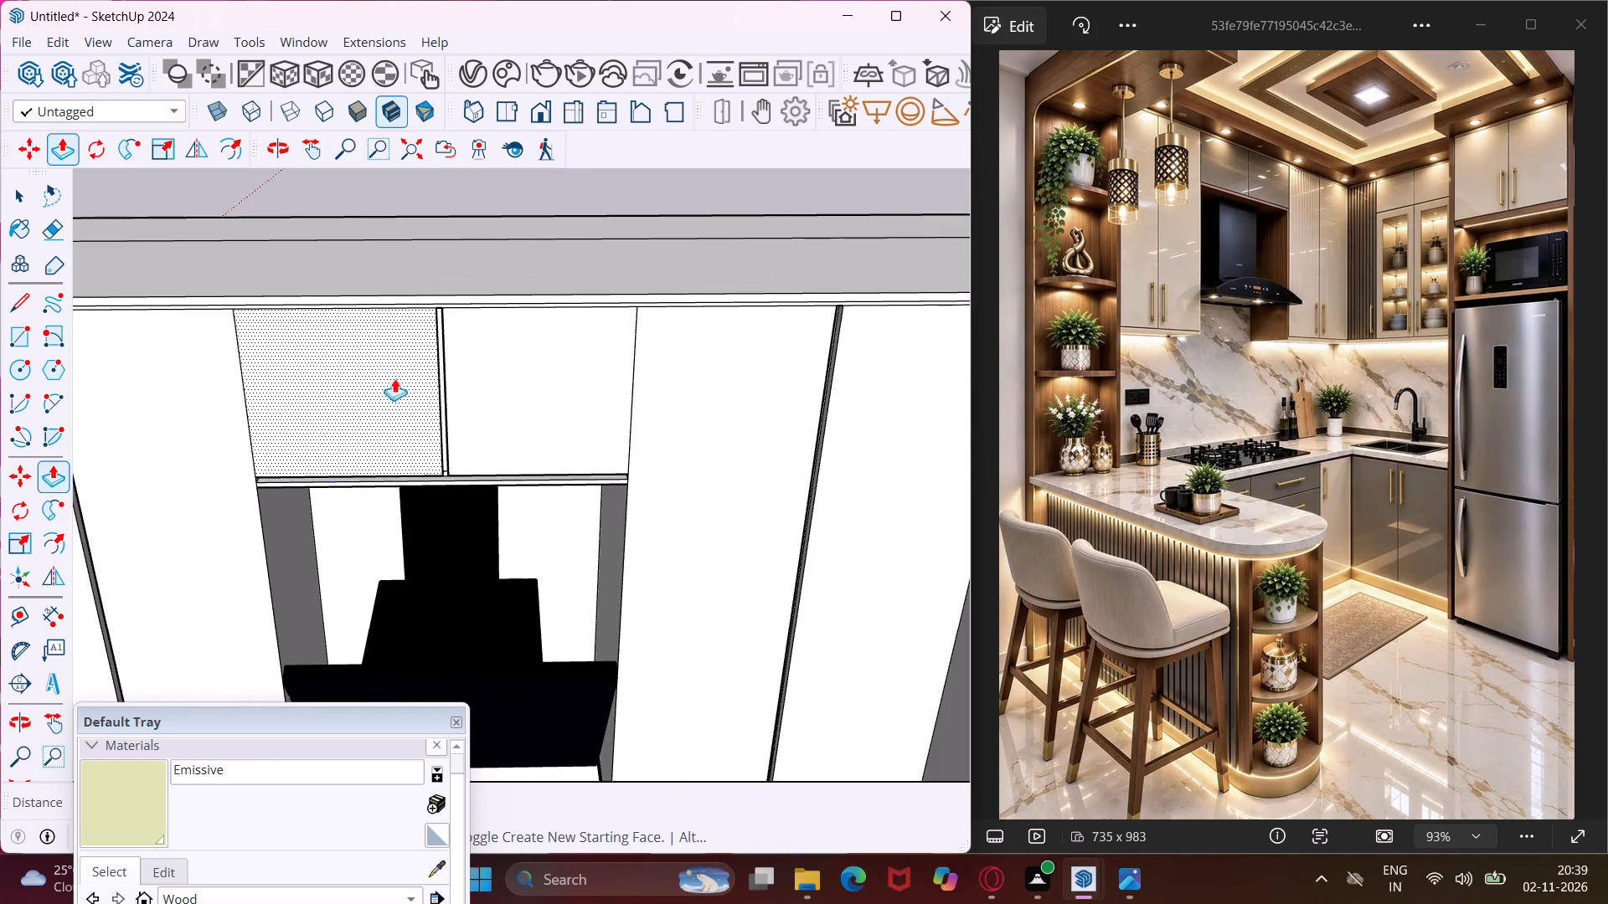
pyautogui.scroll(15, 482, 291)
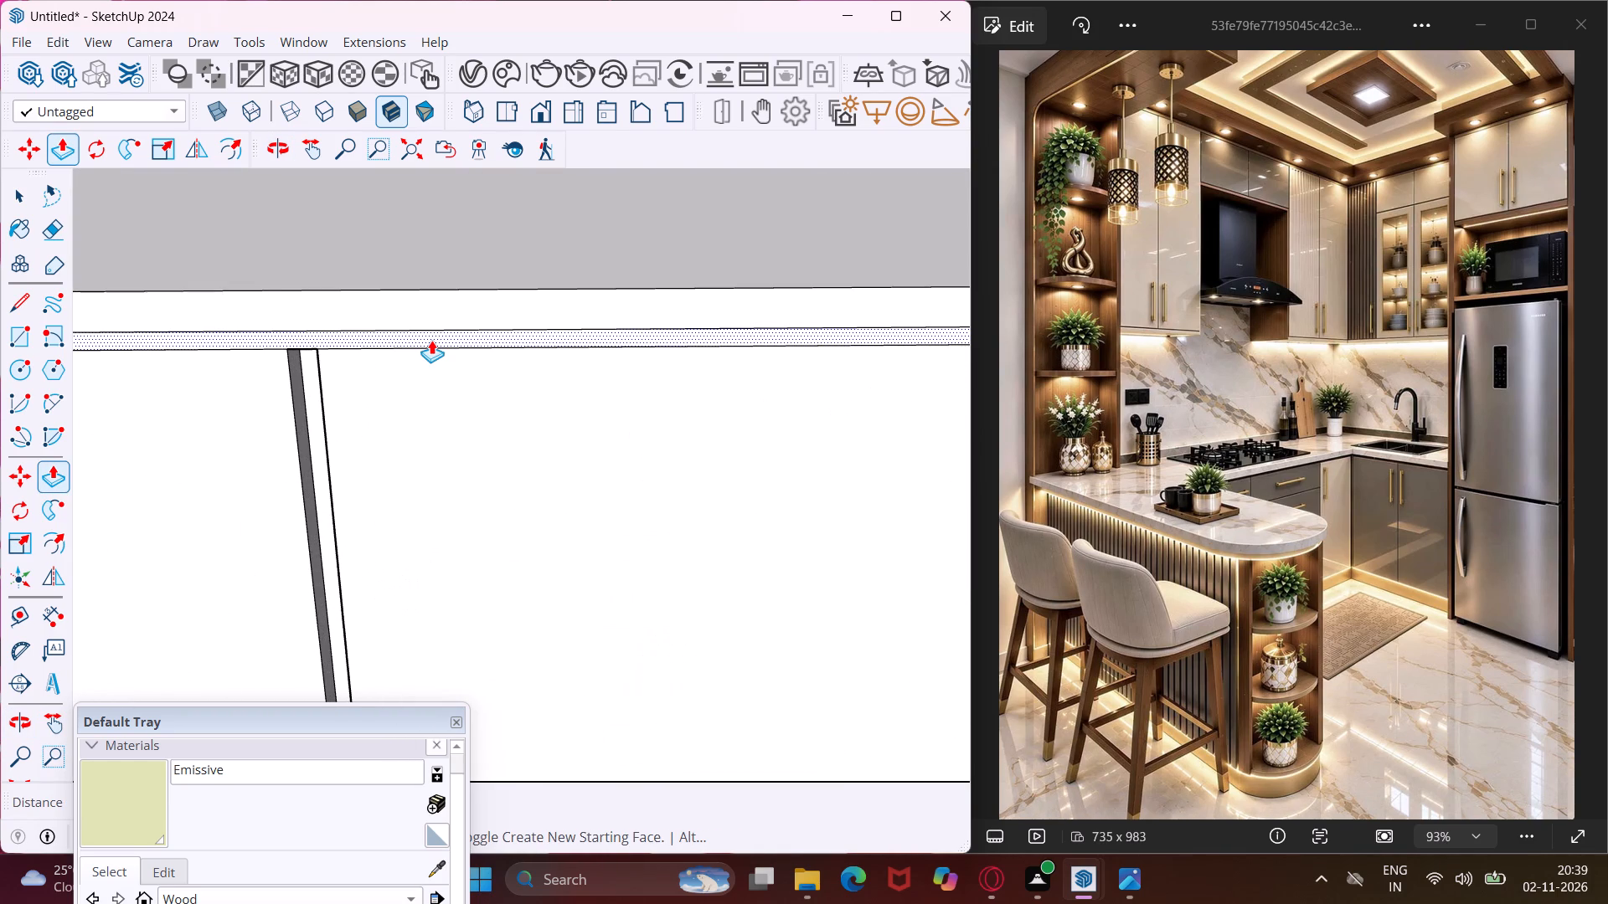
pyautogui.doubleClick(430, 340)
# Repeat the 0.75" Push/Pull on the long horizontal strip along the top of the wall cabinets above the open shelf units.
pyautogui.scroll(-6, 366, 354)
pyautogui.scroll(-6, 289, 386)
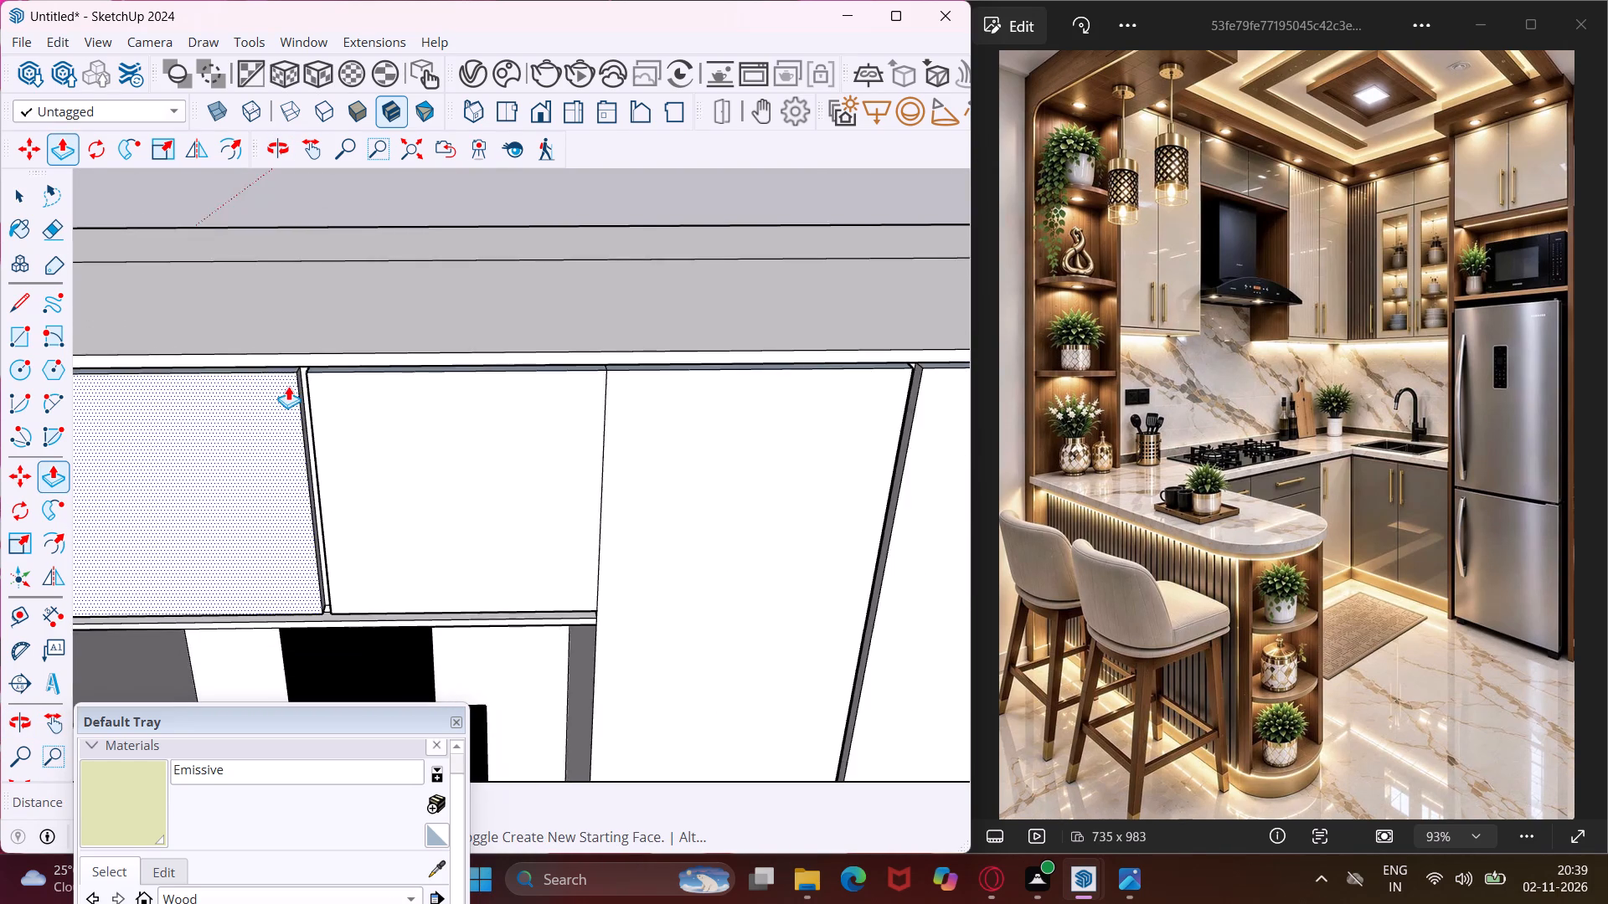
pyautogui.scroll(-12, 286, 385)
pyautogui.moveTo(620, 421); pyautogui.dragTo(625, 421, button='middle')
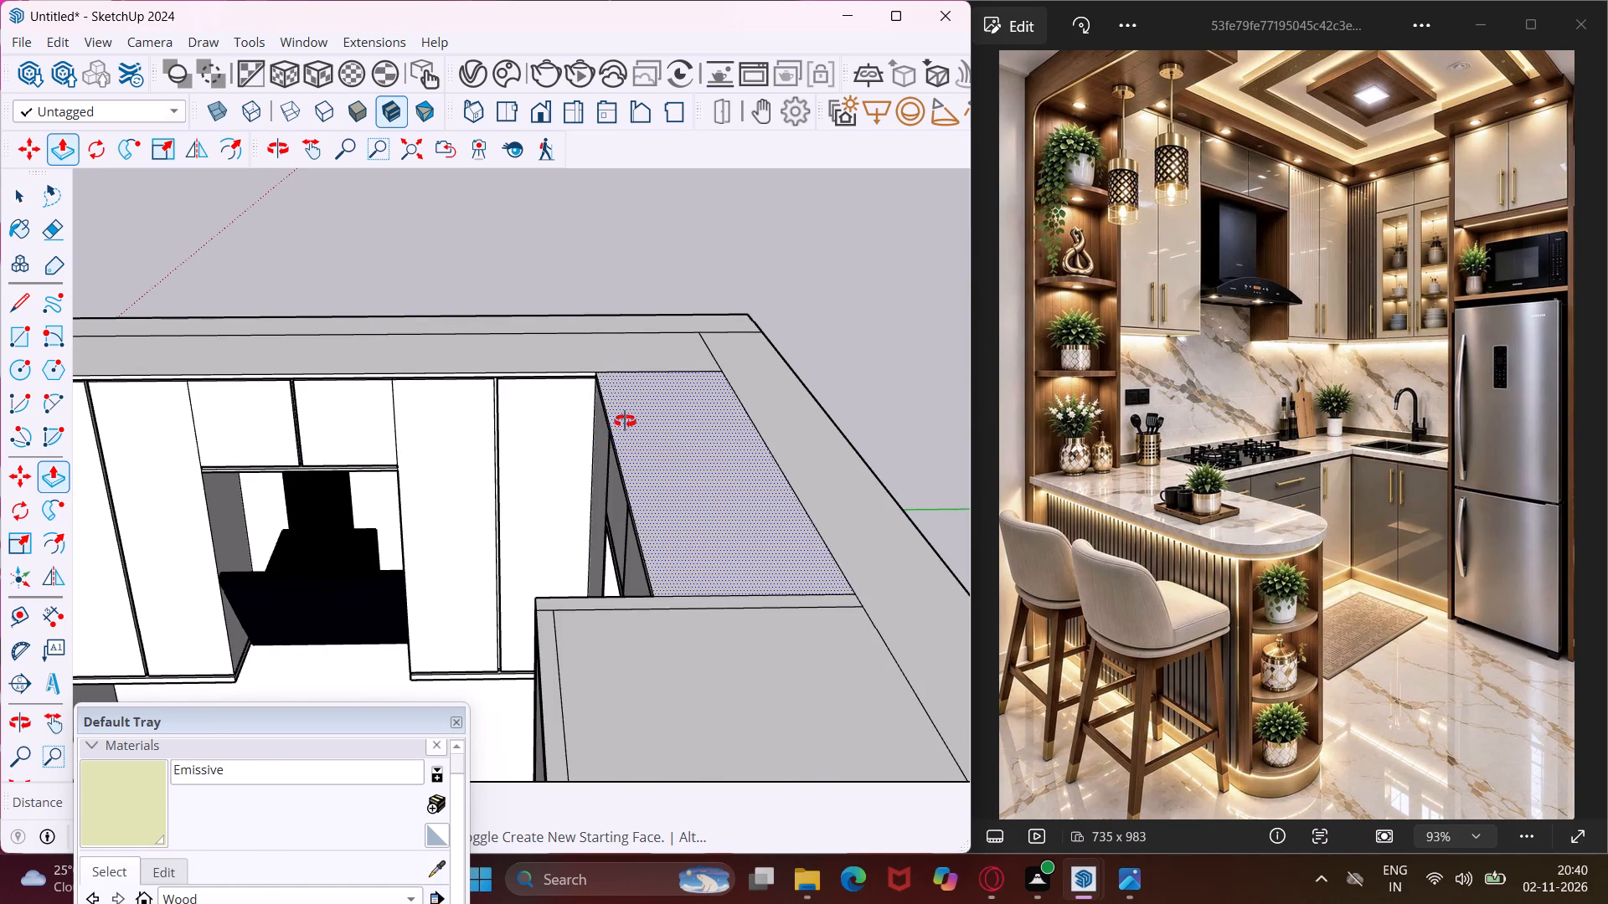
pyautogui.moveTo(625, 421); pyautogui.dragTo(911, 407, button='middle')
pyautogui.scroll(10, 845, 478)
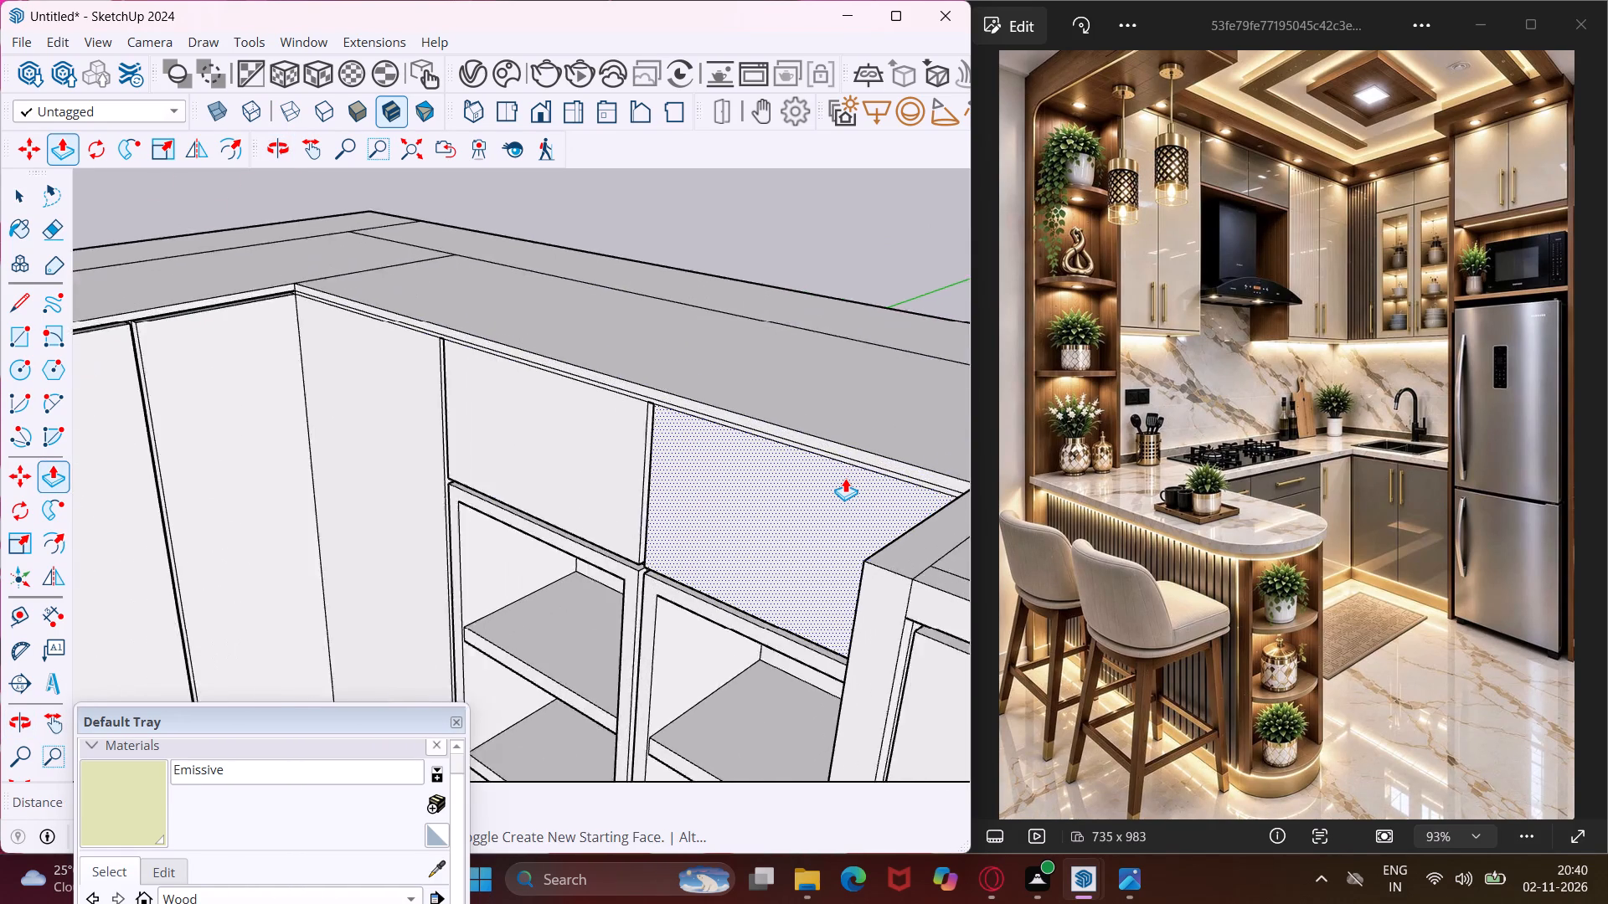
pyautogui.scroll(12, 845, 478)
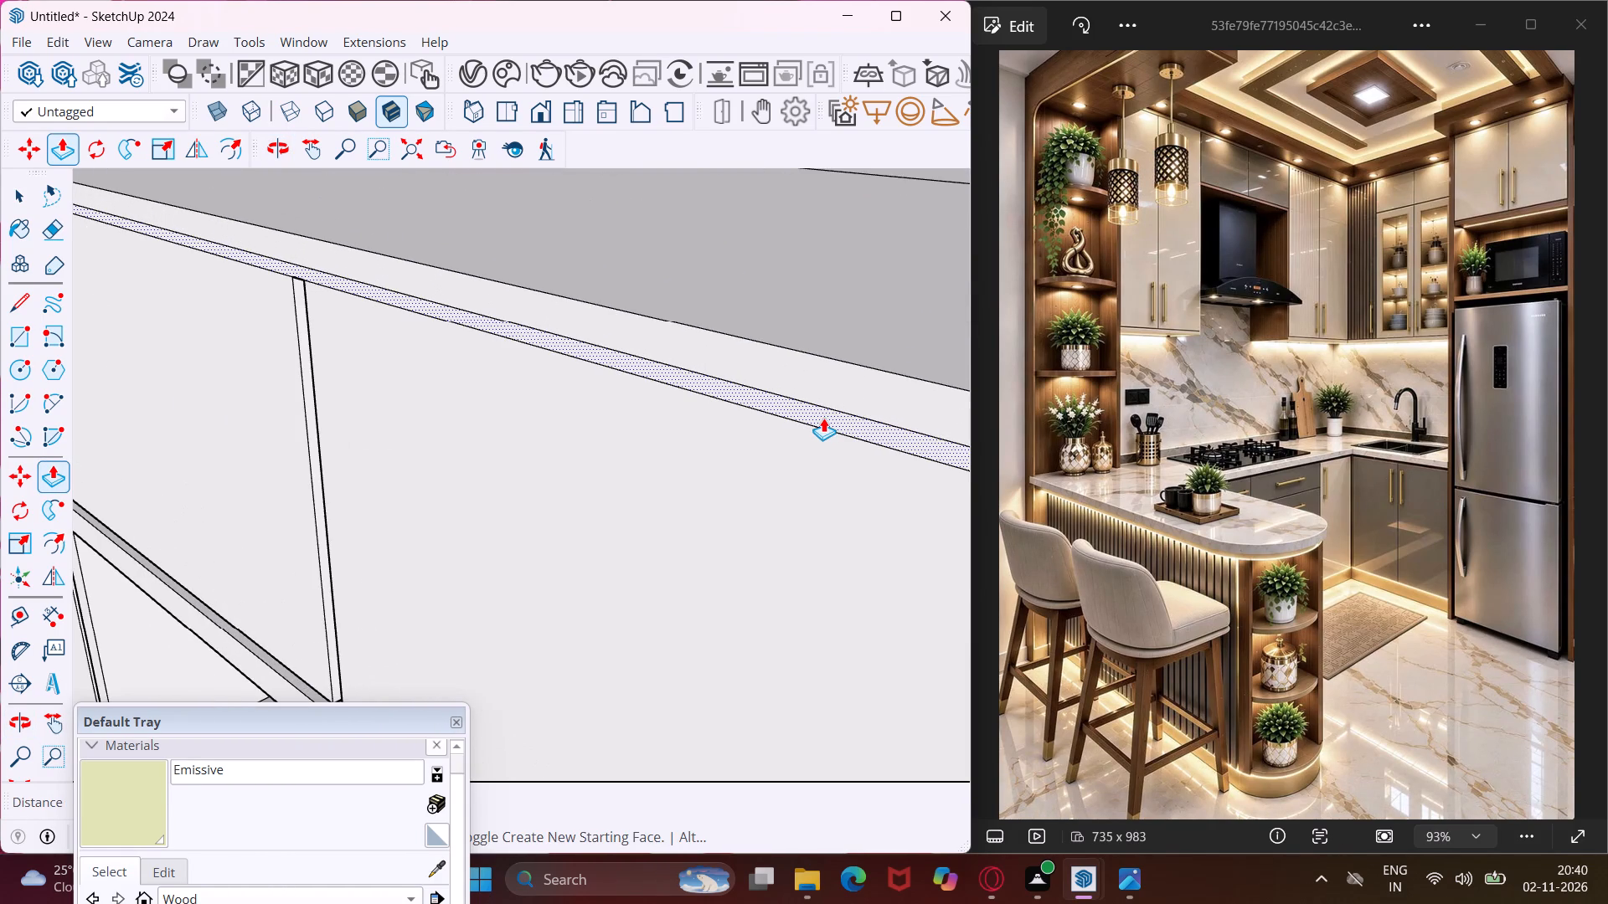
pyautogui.doubleClick(823, 418)
pyautogui.moveTo(680, 452); pyautogui.dragTo(758, 310, button='middle')
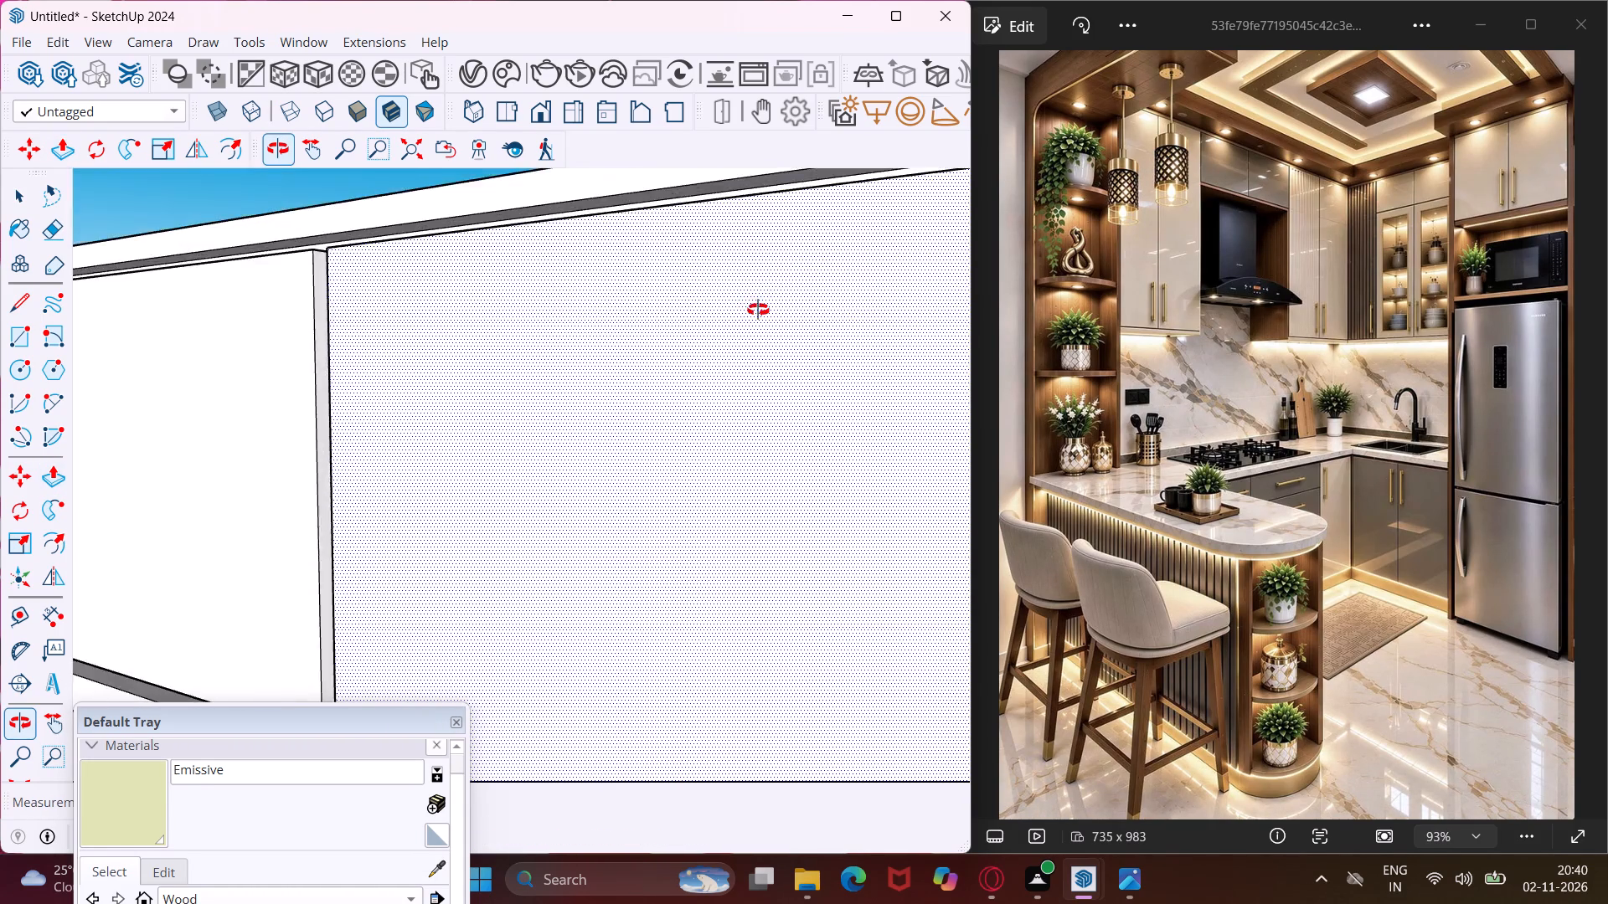
pyautogui.moveTo(758, 310); pyautogui.dragTo(768, 465, button='middle')
pyautogui.scroll(-5, 683, 452)
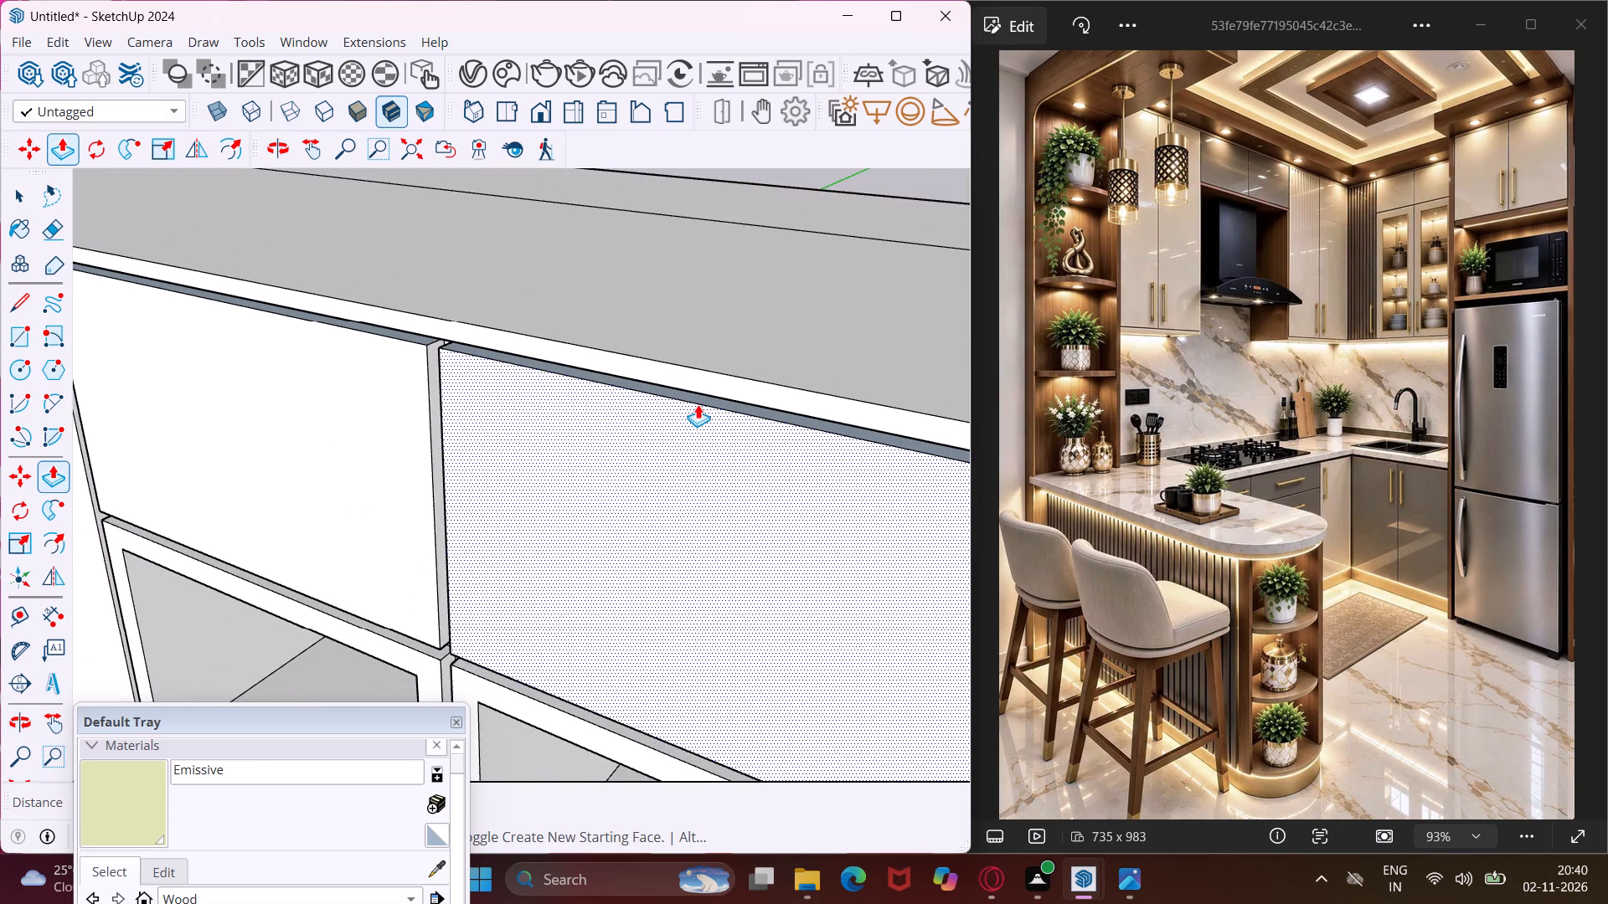
pyautogui.scroll(-20, 698, 404)
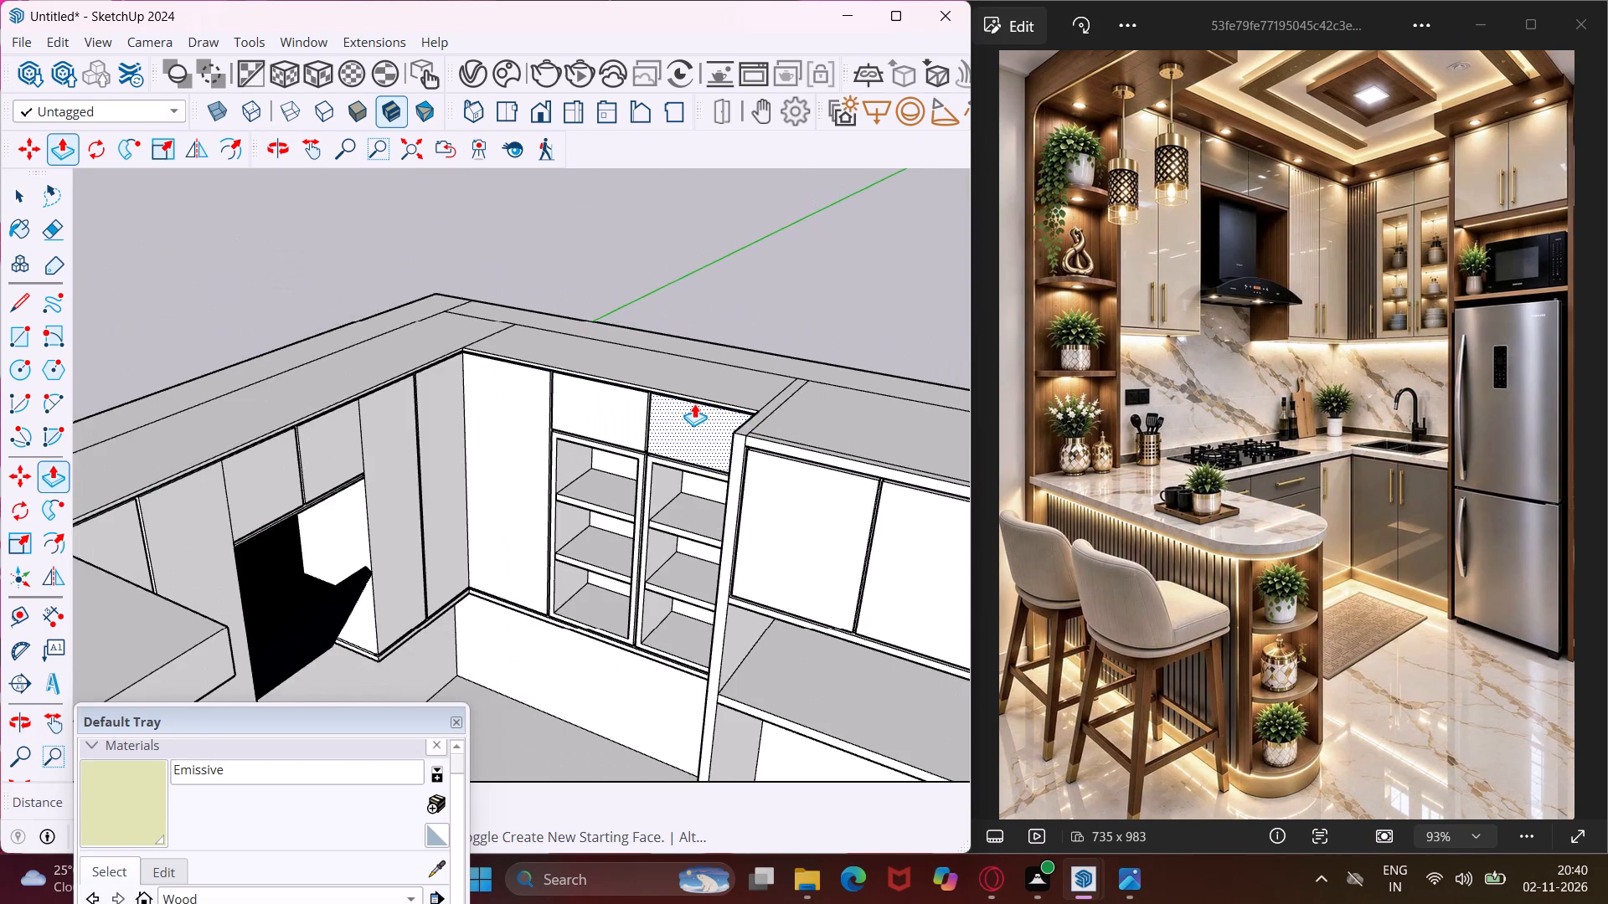
pyautogui.scroll(-9, 693, 403)
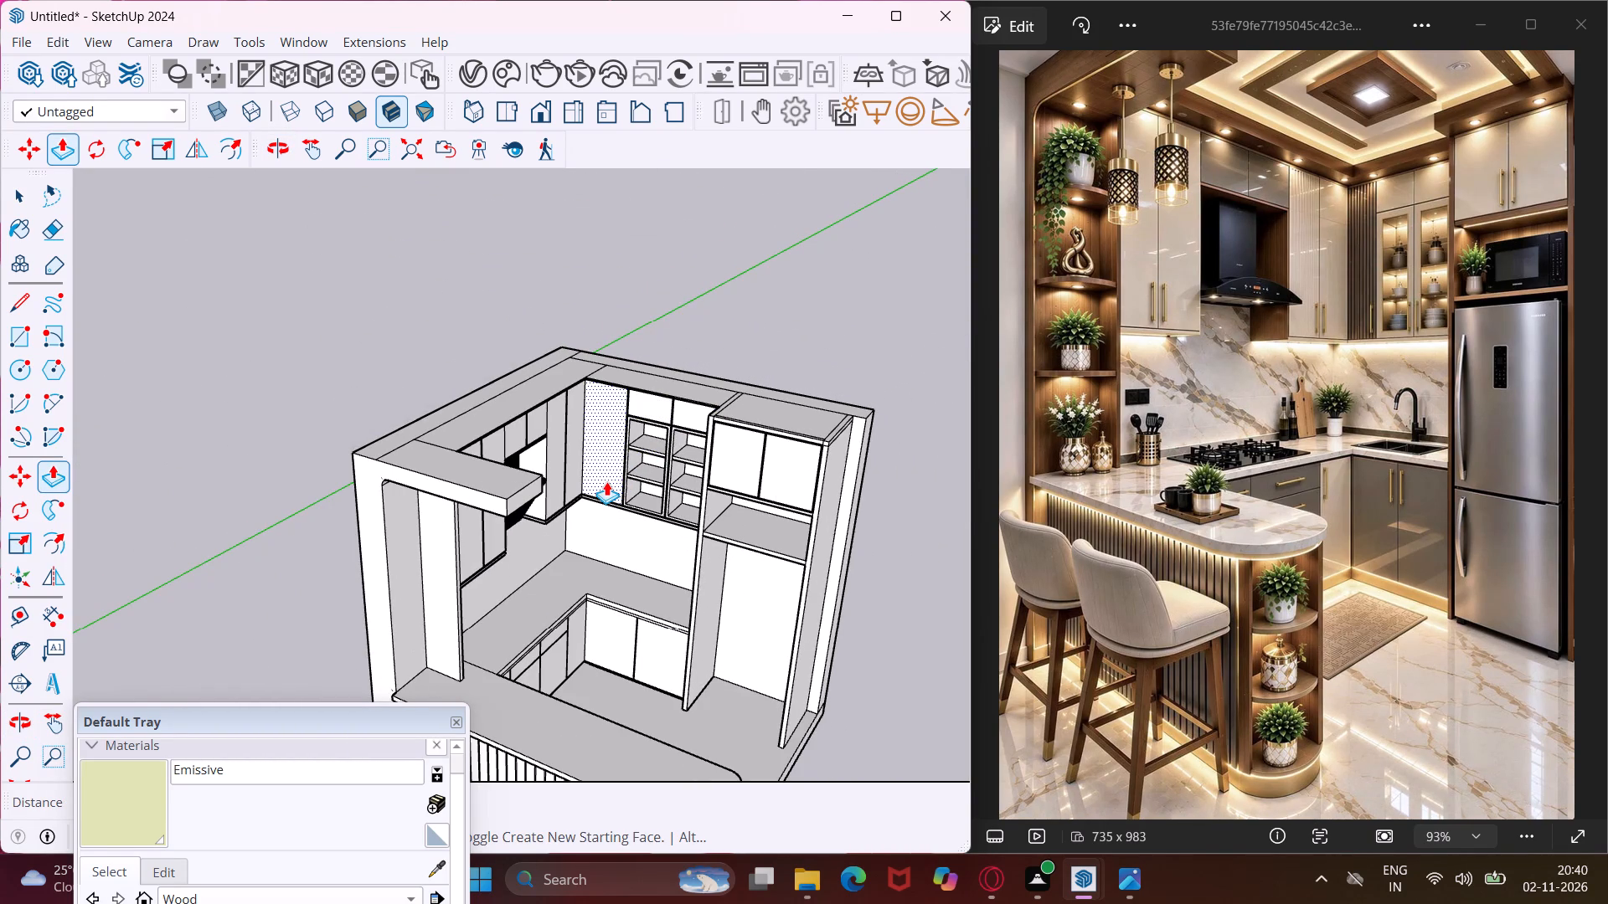
pyautogui.press('Escape')
pyautogui.press('space')
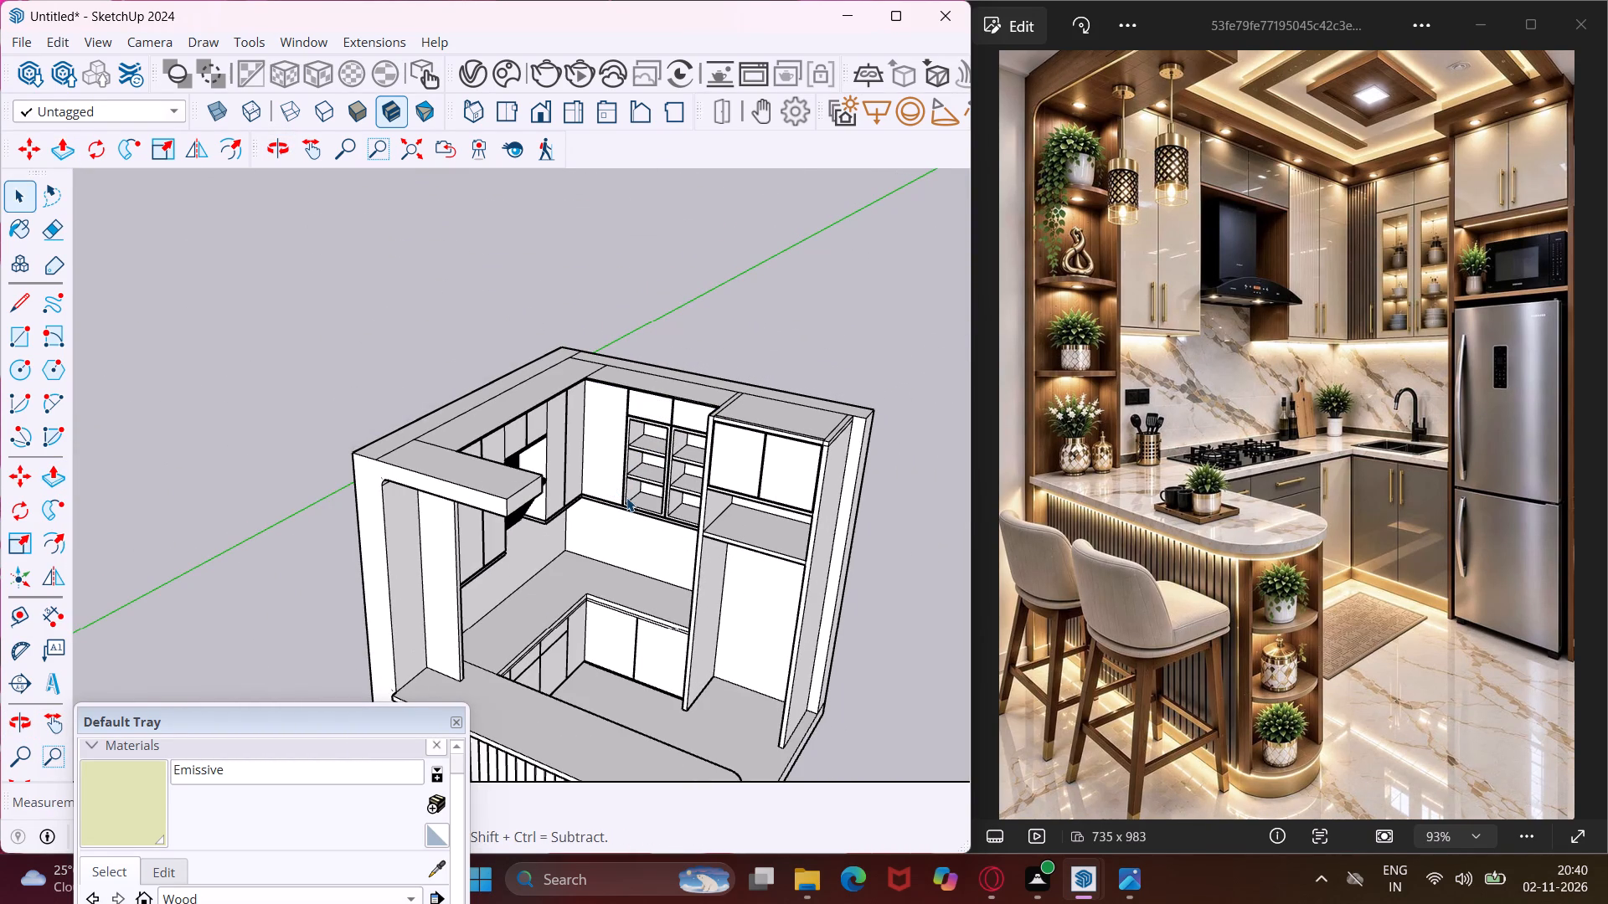
# Draw a thin horizontal rectangle across the full width of the open niche's inner side face, near its top, as a shelf profile.
pyautogui.moveTo(551, 532); pyautogui.dragTo(550, 444, button='middle')
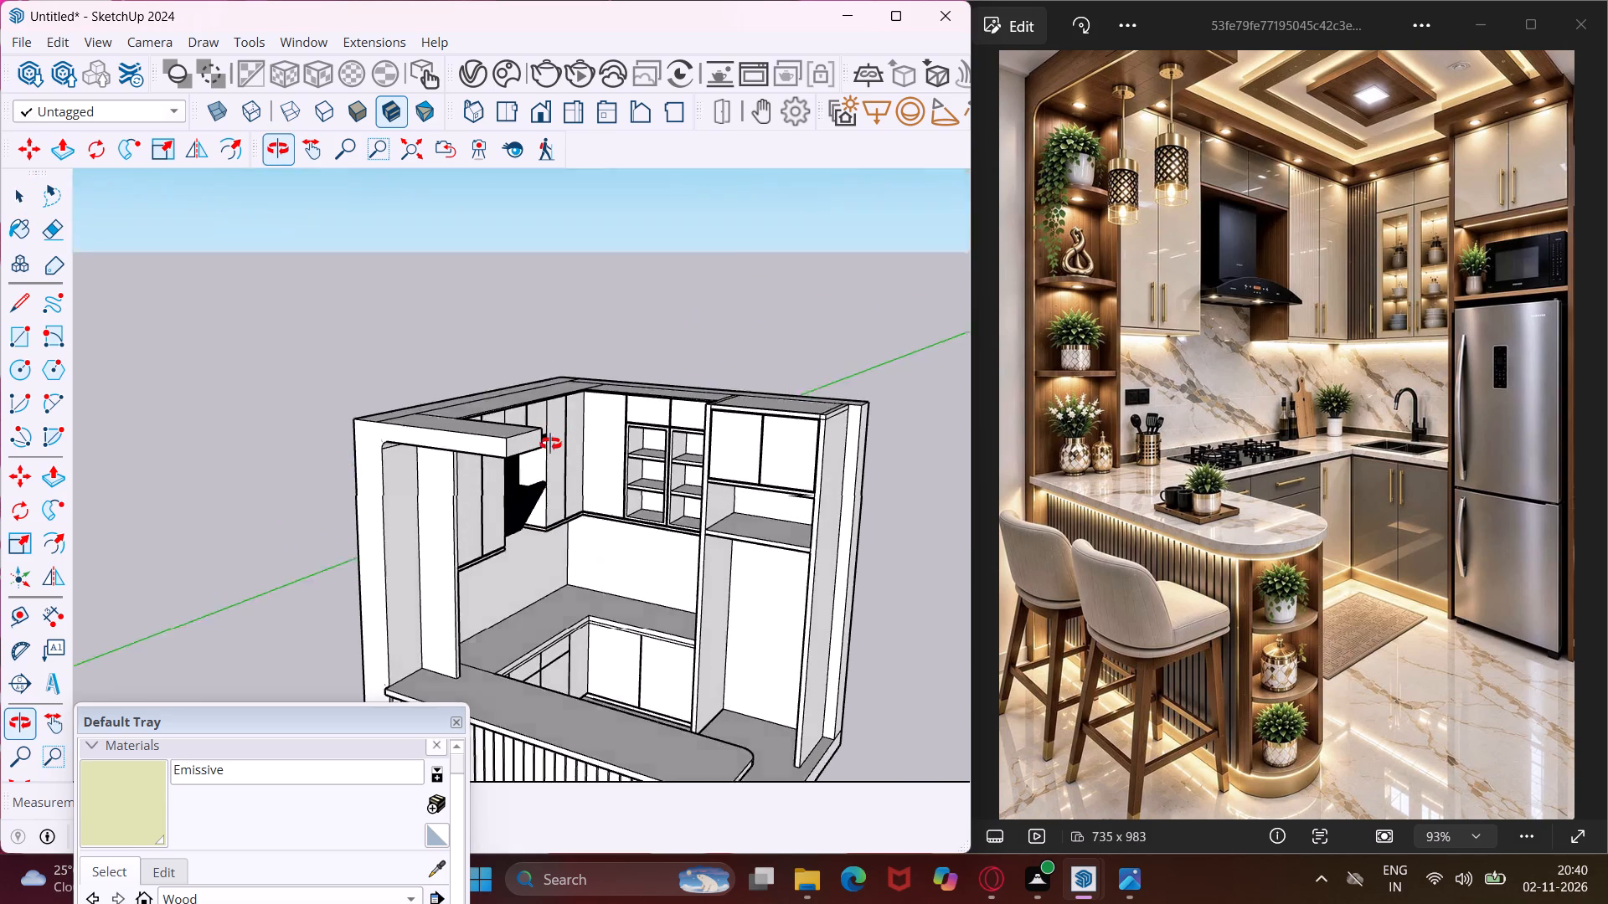
pyautogui.moveTo(550, 444); pyautogui.dragTo(557, 426, button='middle')
pyautogui.scroll(1, 404, 608)
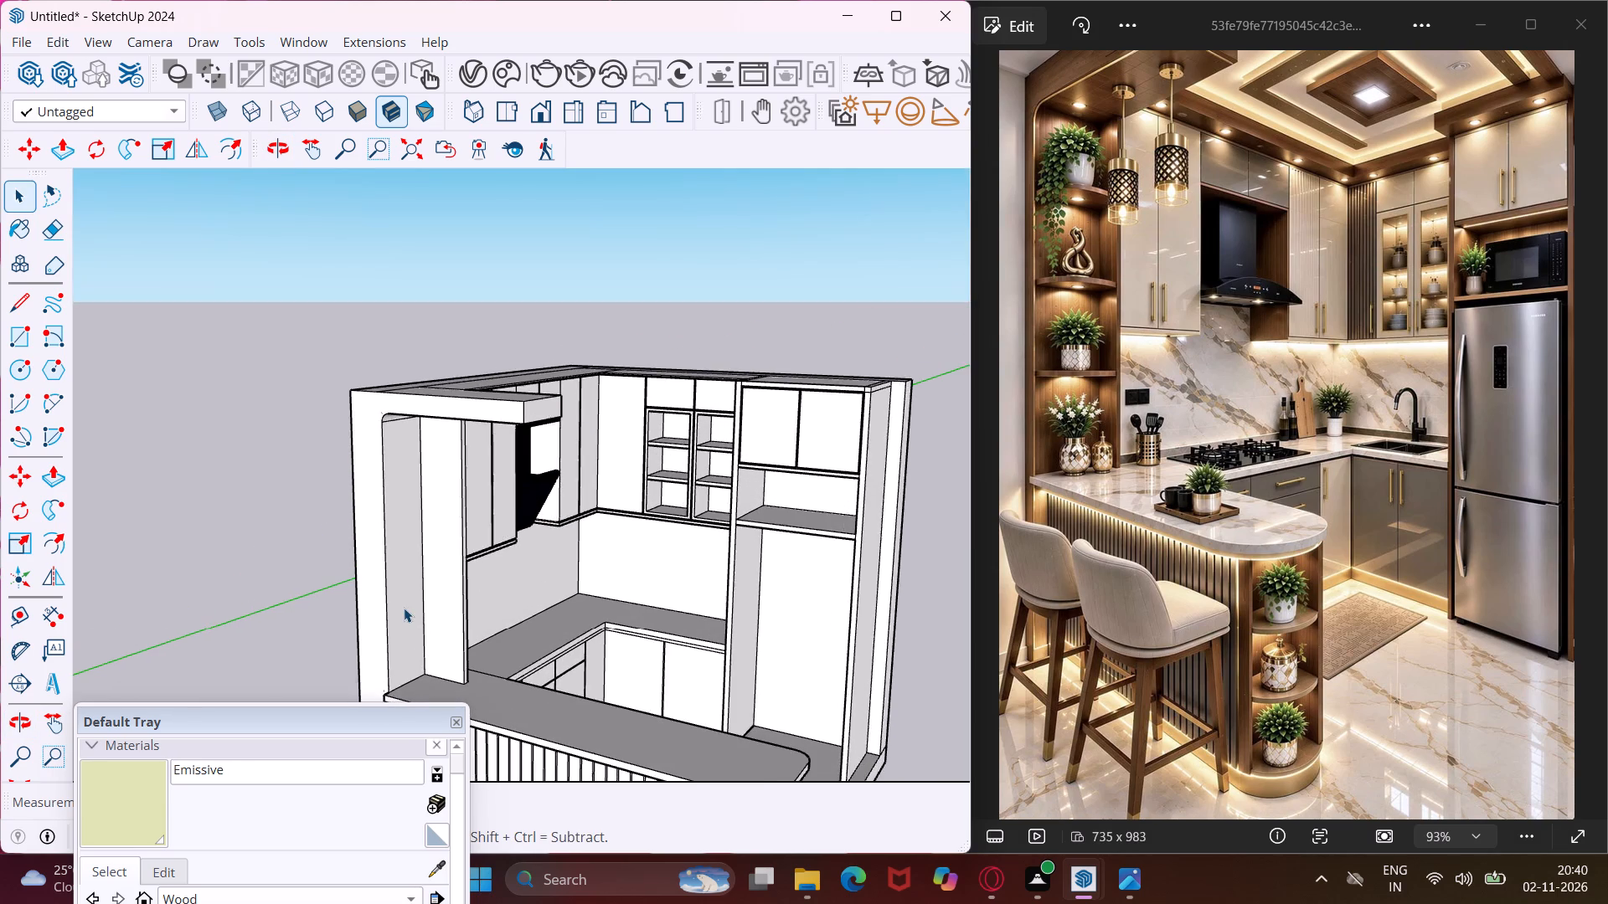
pyautogui.scroll(3, 404, 608)
pyautogui.moveTo(404, 608); pyautogui.dragTo(386, 525, button='middle')
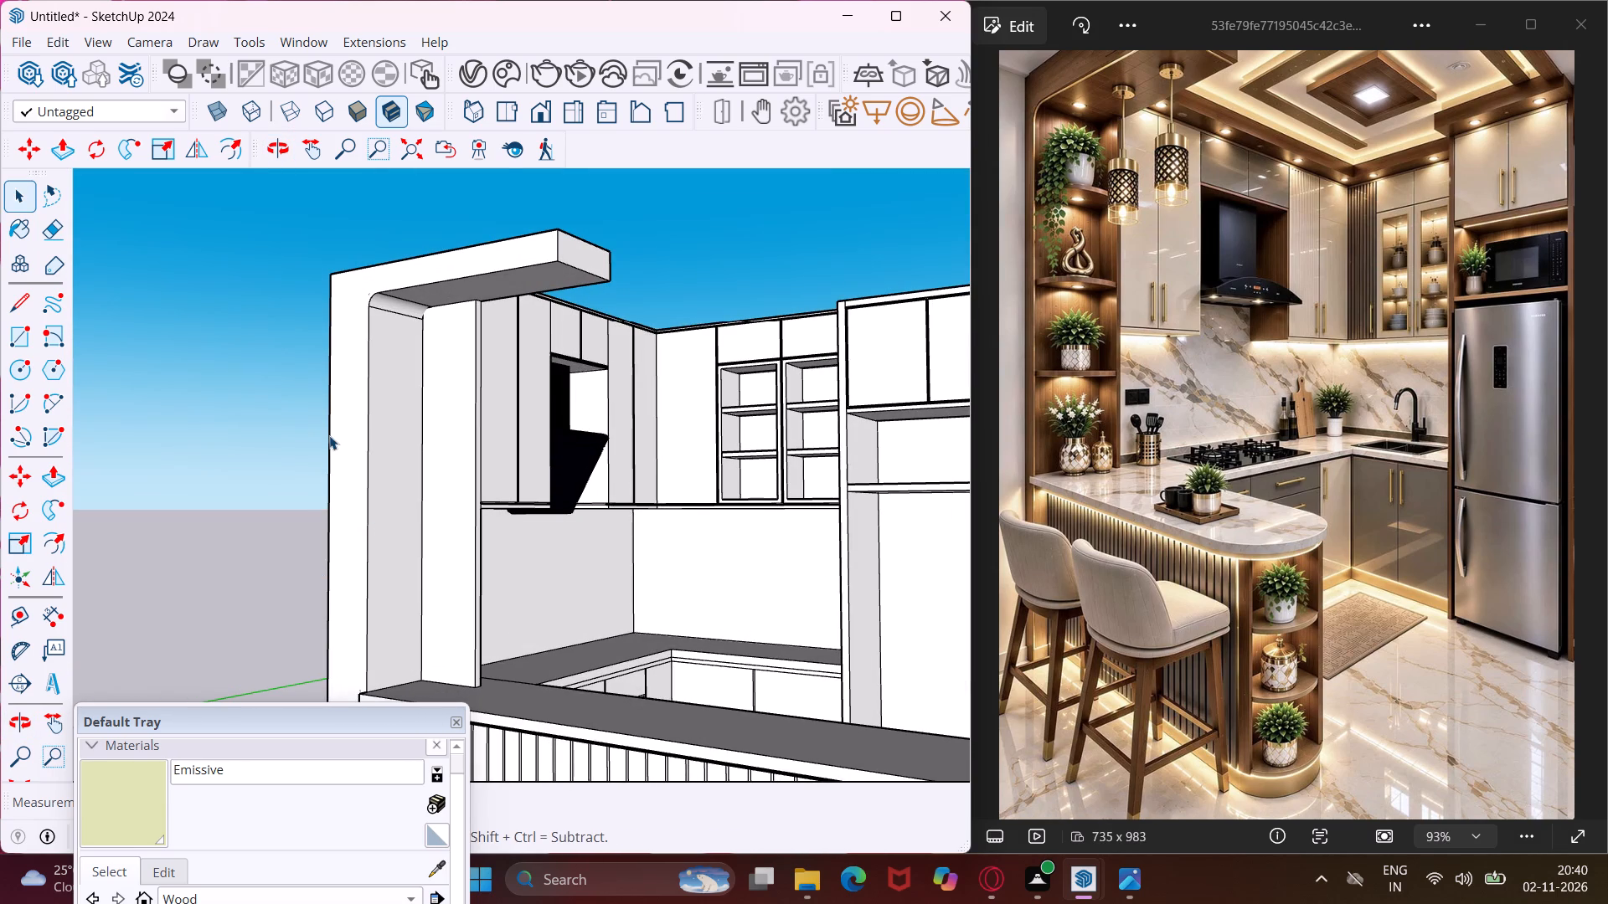
pyautogui.click(26, 338)
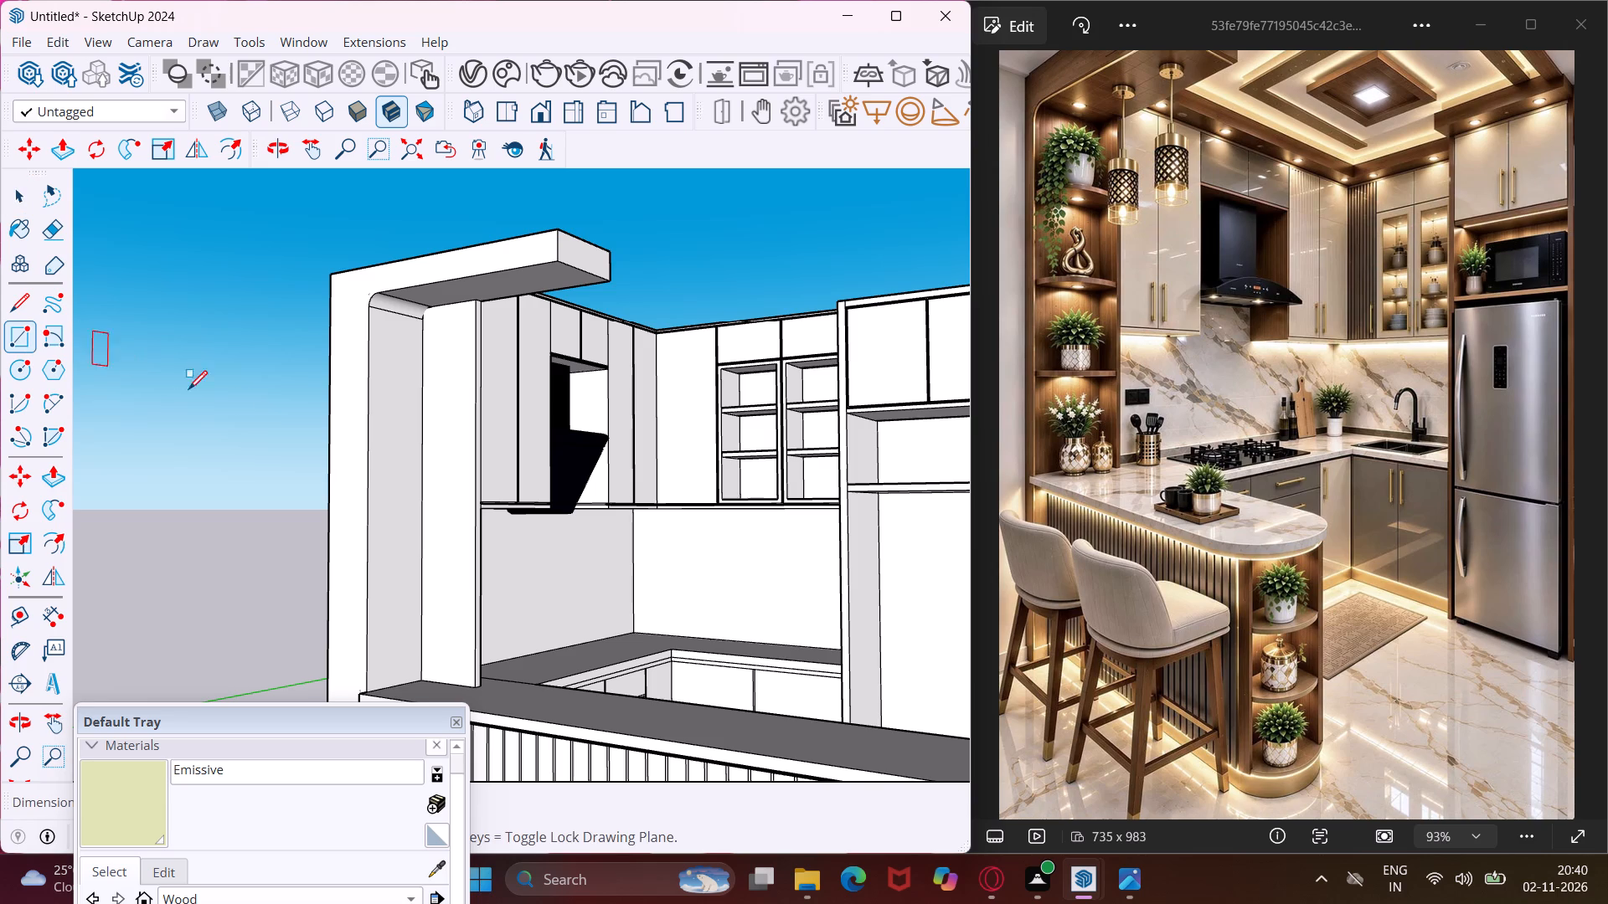
pyautogui.scroll(4, 425, 423)
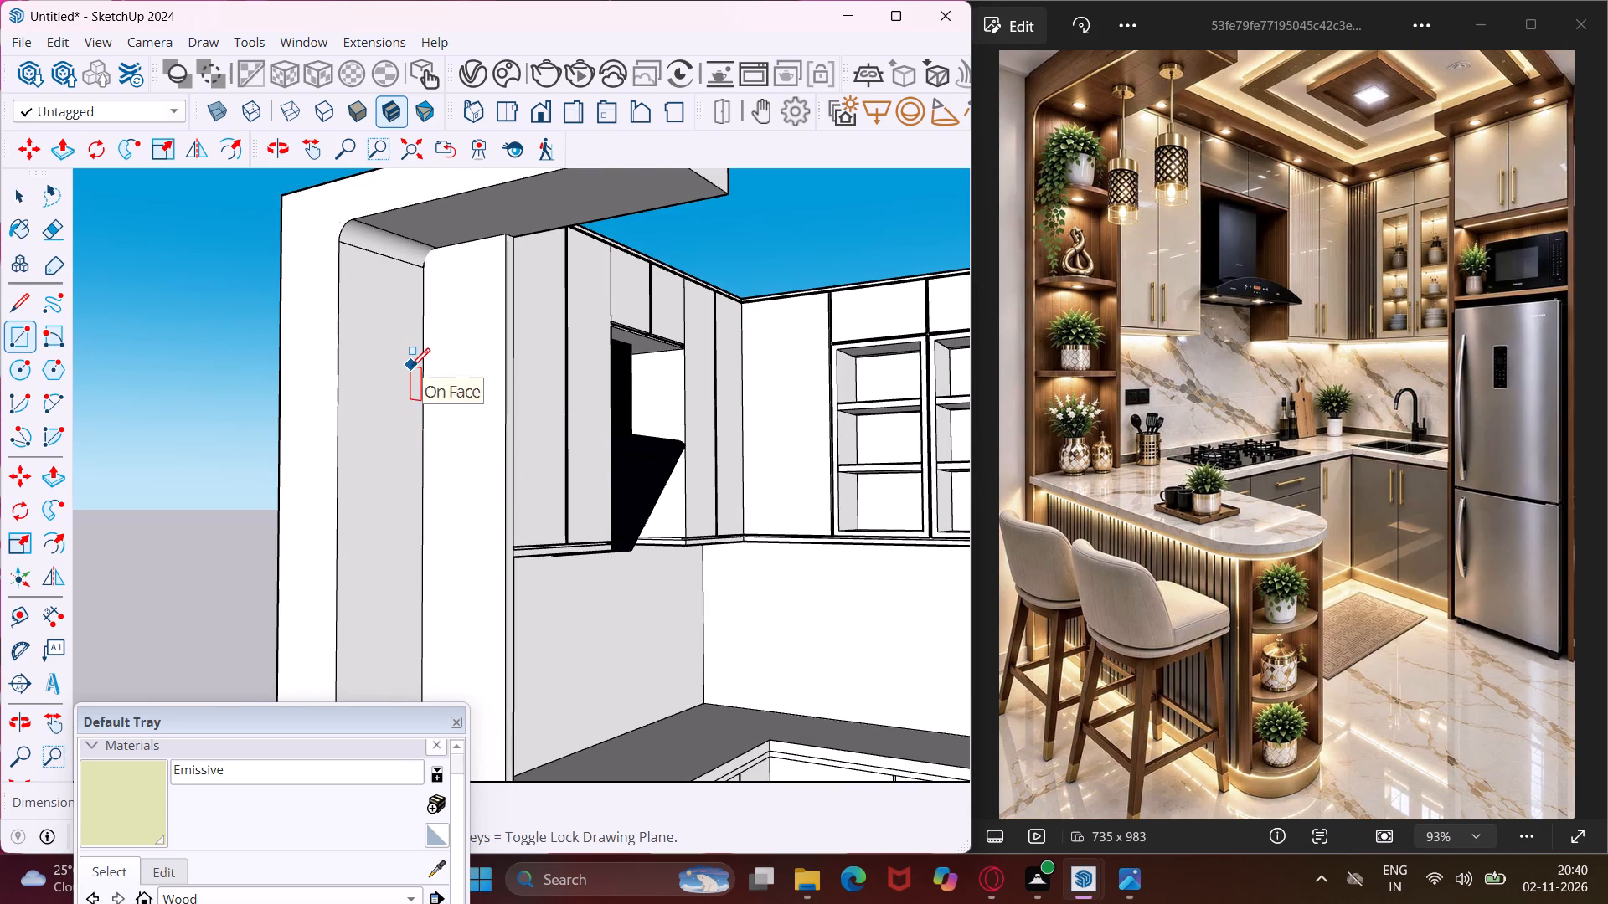
pyautogui.click(421, 370)
pyautogui.scroll(3, 363, 383)
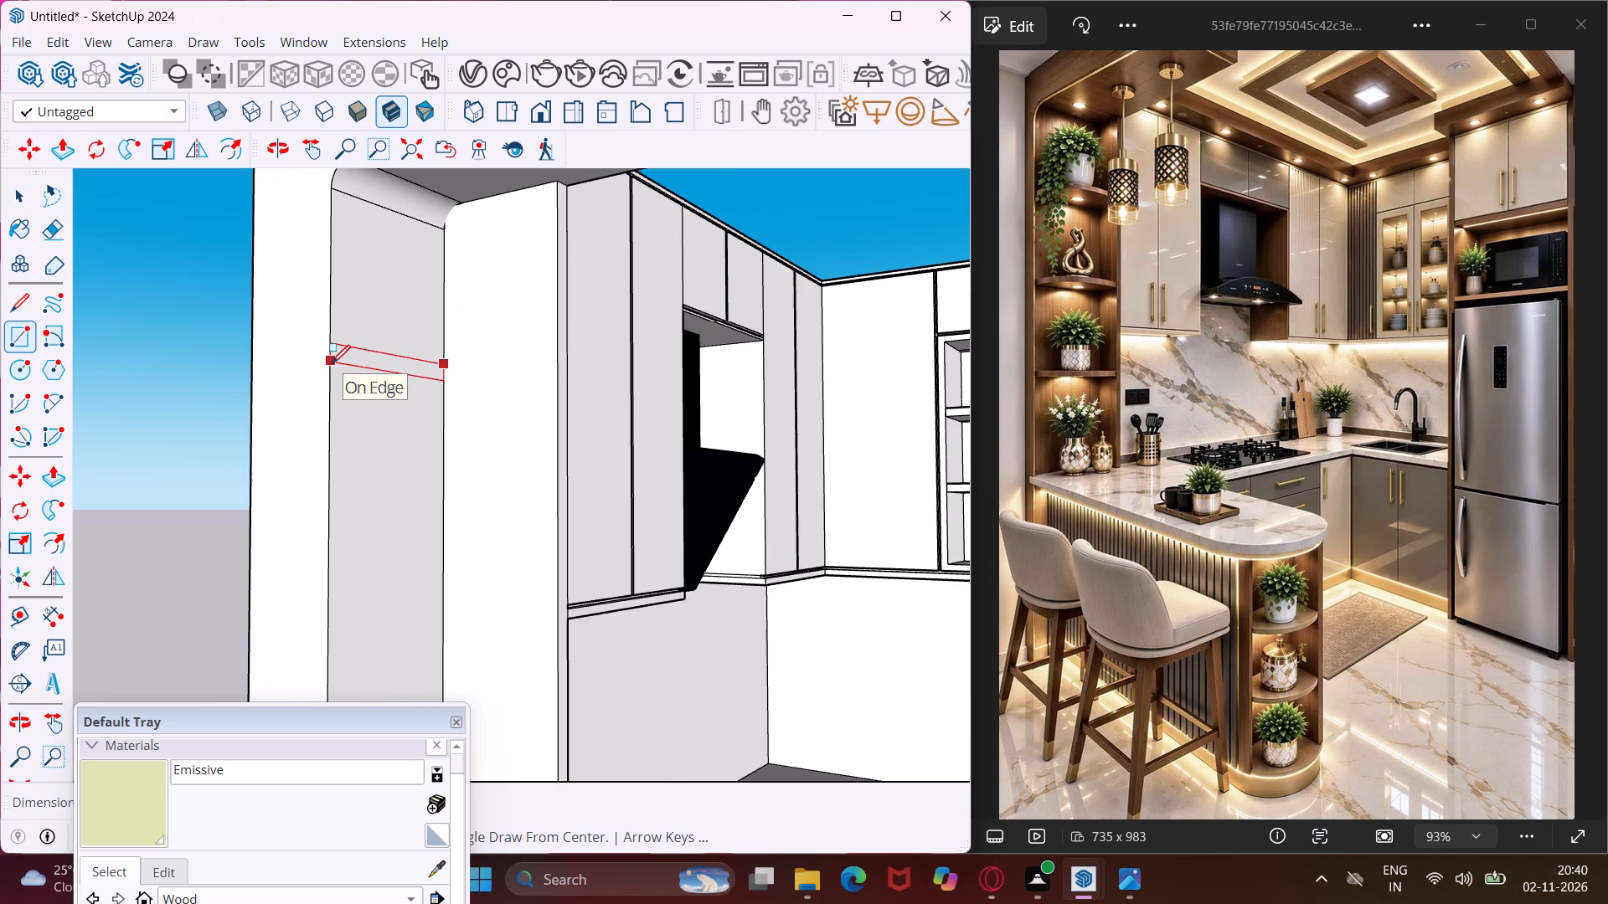
pyautogui.click(332, 363)
pyautogui.press('Escape')
pyautogui.press('space')
# Copy the thin shelf profile straight down the niche's inner side face twice, at mid-height and again above the counter.
pyautogui.scroll(-6, 351, 336)
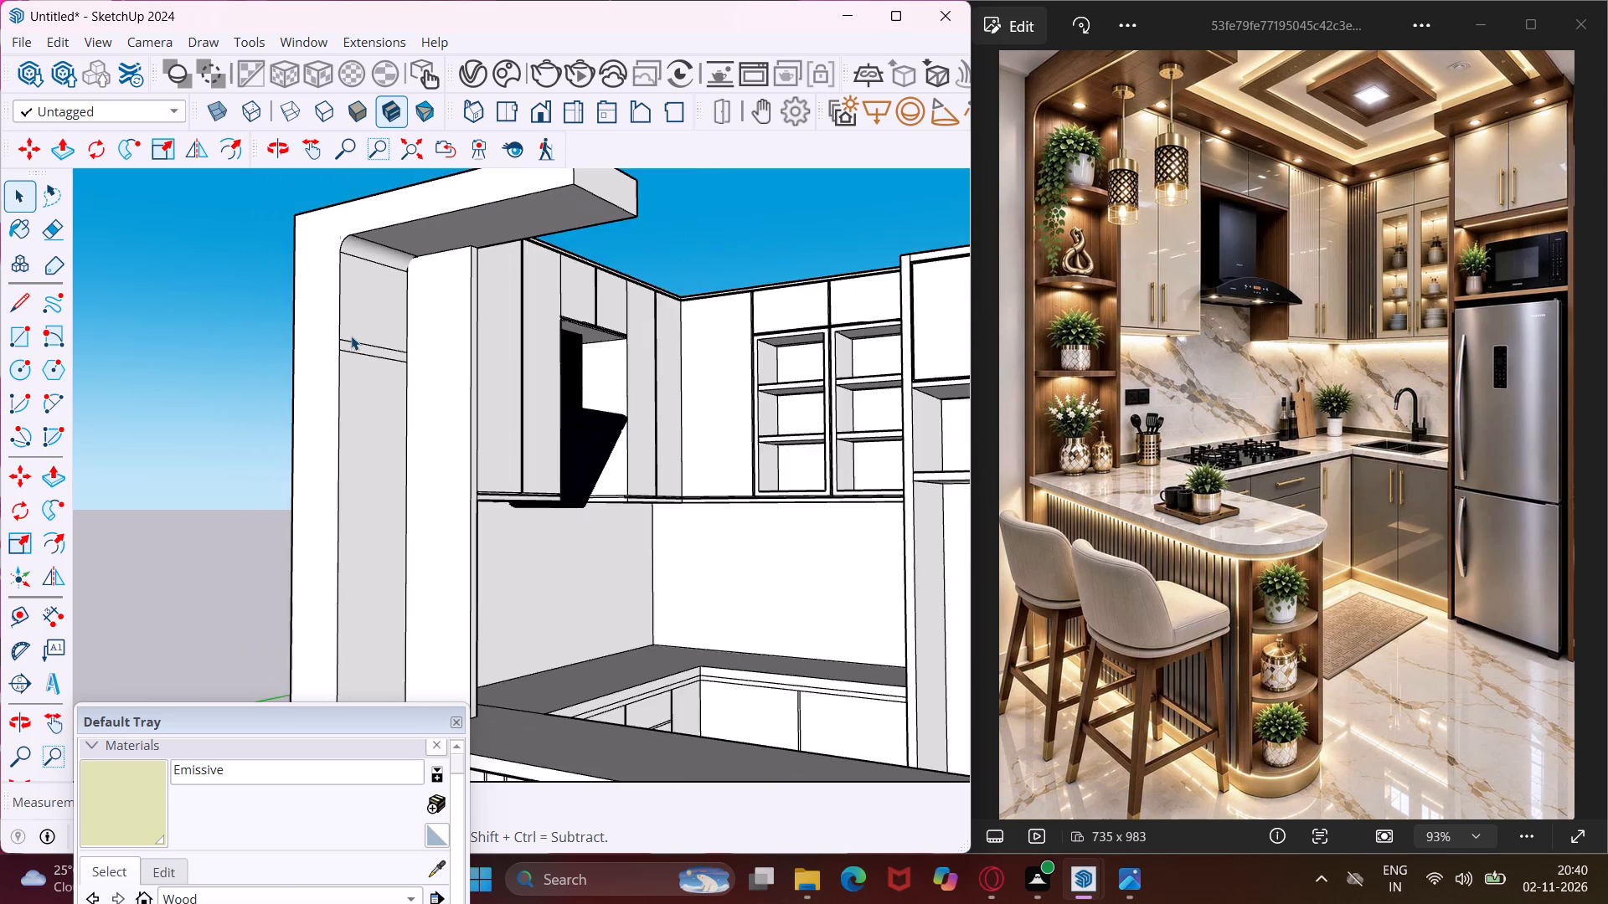
pyautogui.scroll(-3, 349, 331)
pyautogui.scroll(4, 347, 342)
pyautogui.click(346, 342)
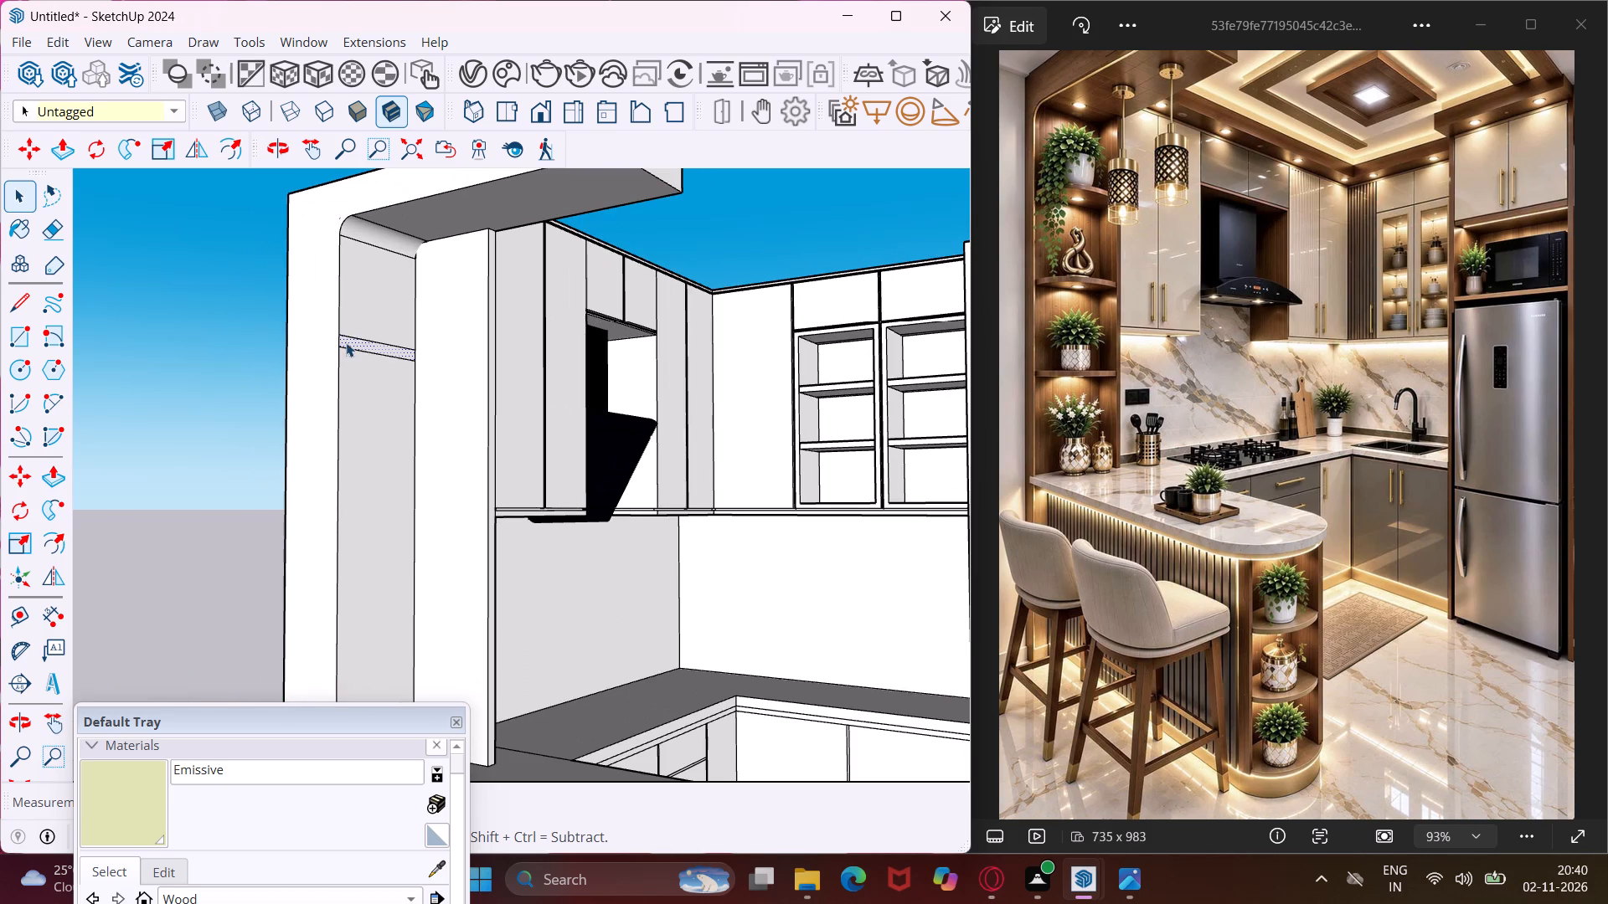
pyautogui.press('m')
pyautogui.click(343, 336)
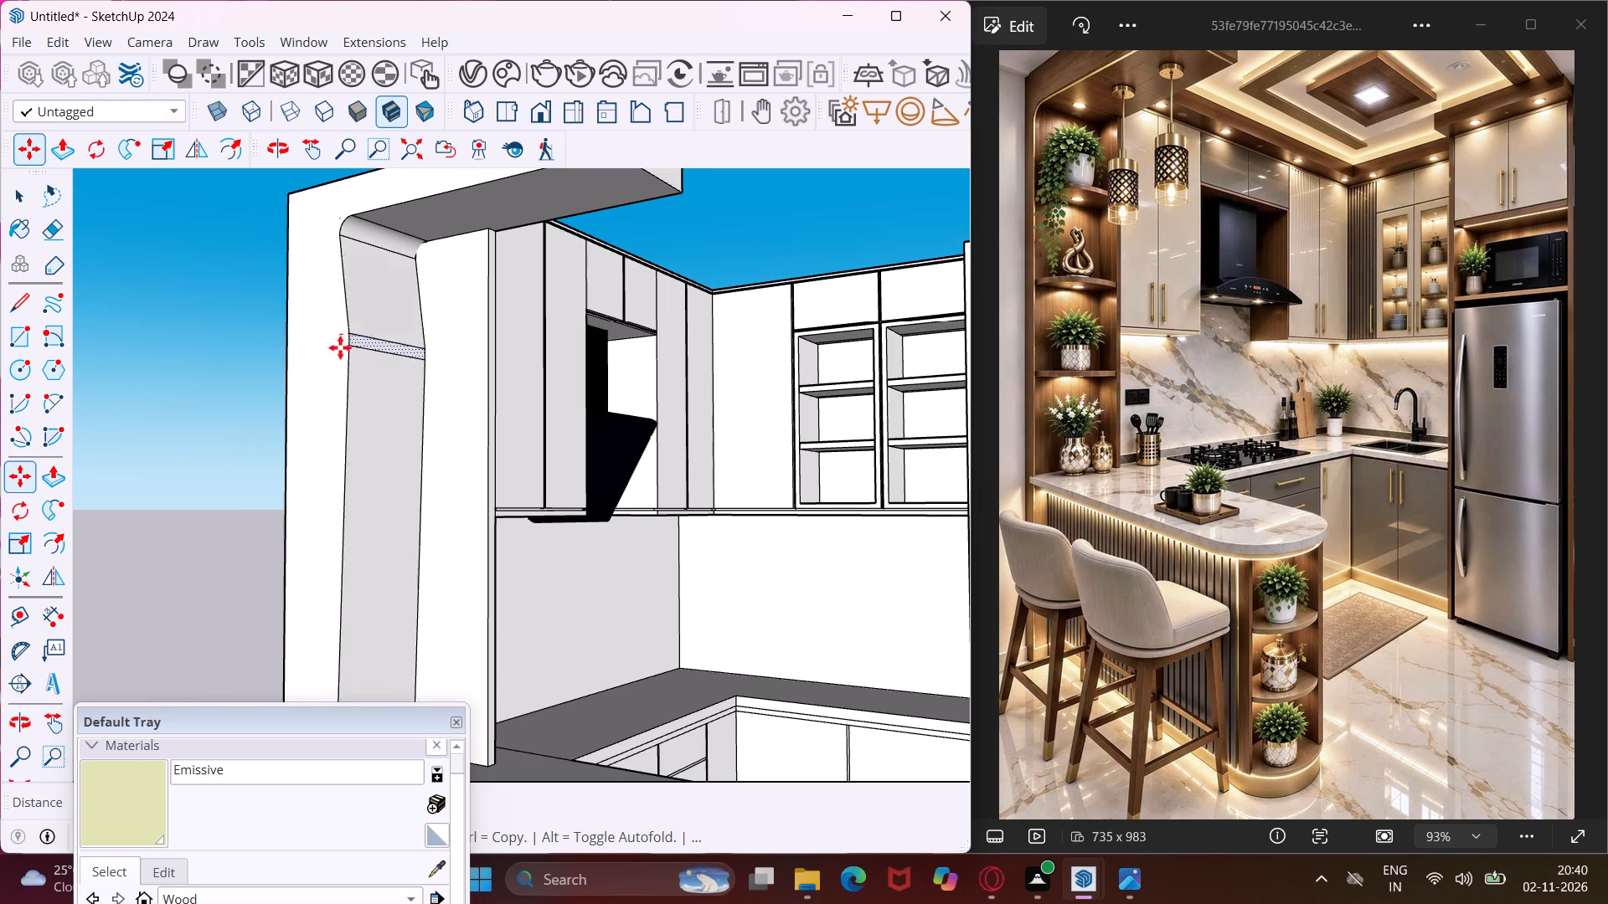
pyautogui.scroll(-4, 328, 398)
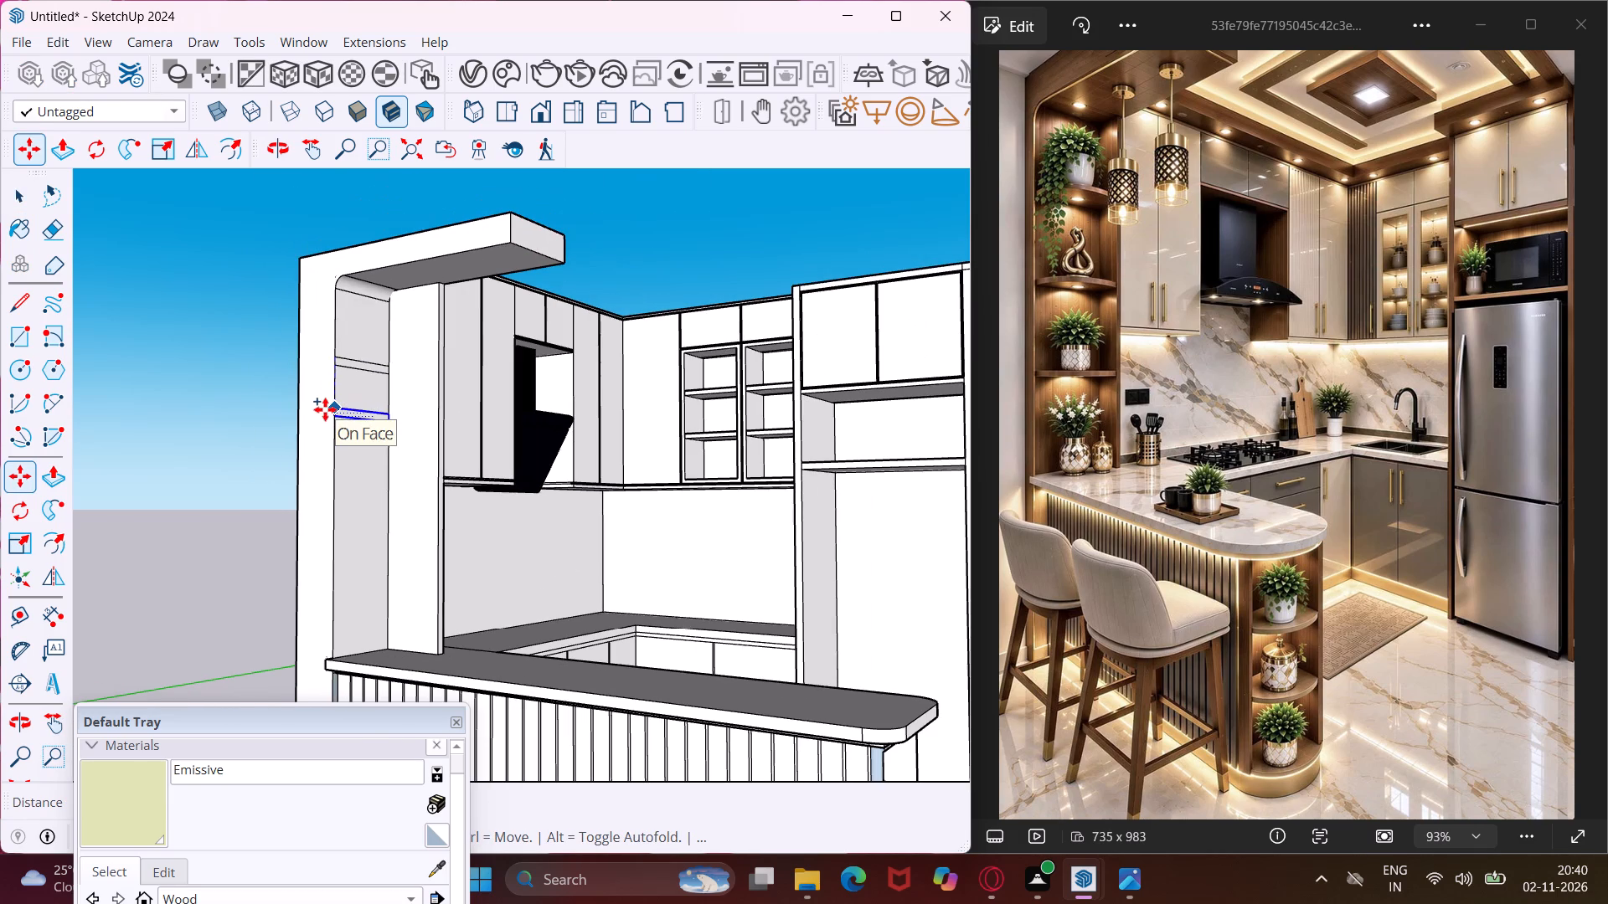
pyautogui.click(330, 470)
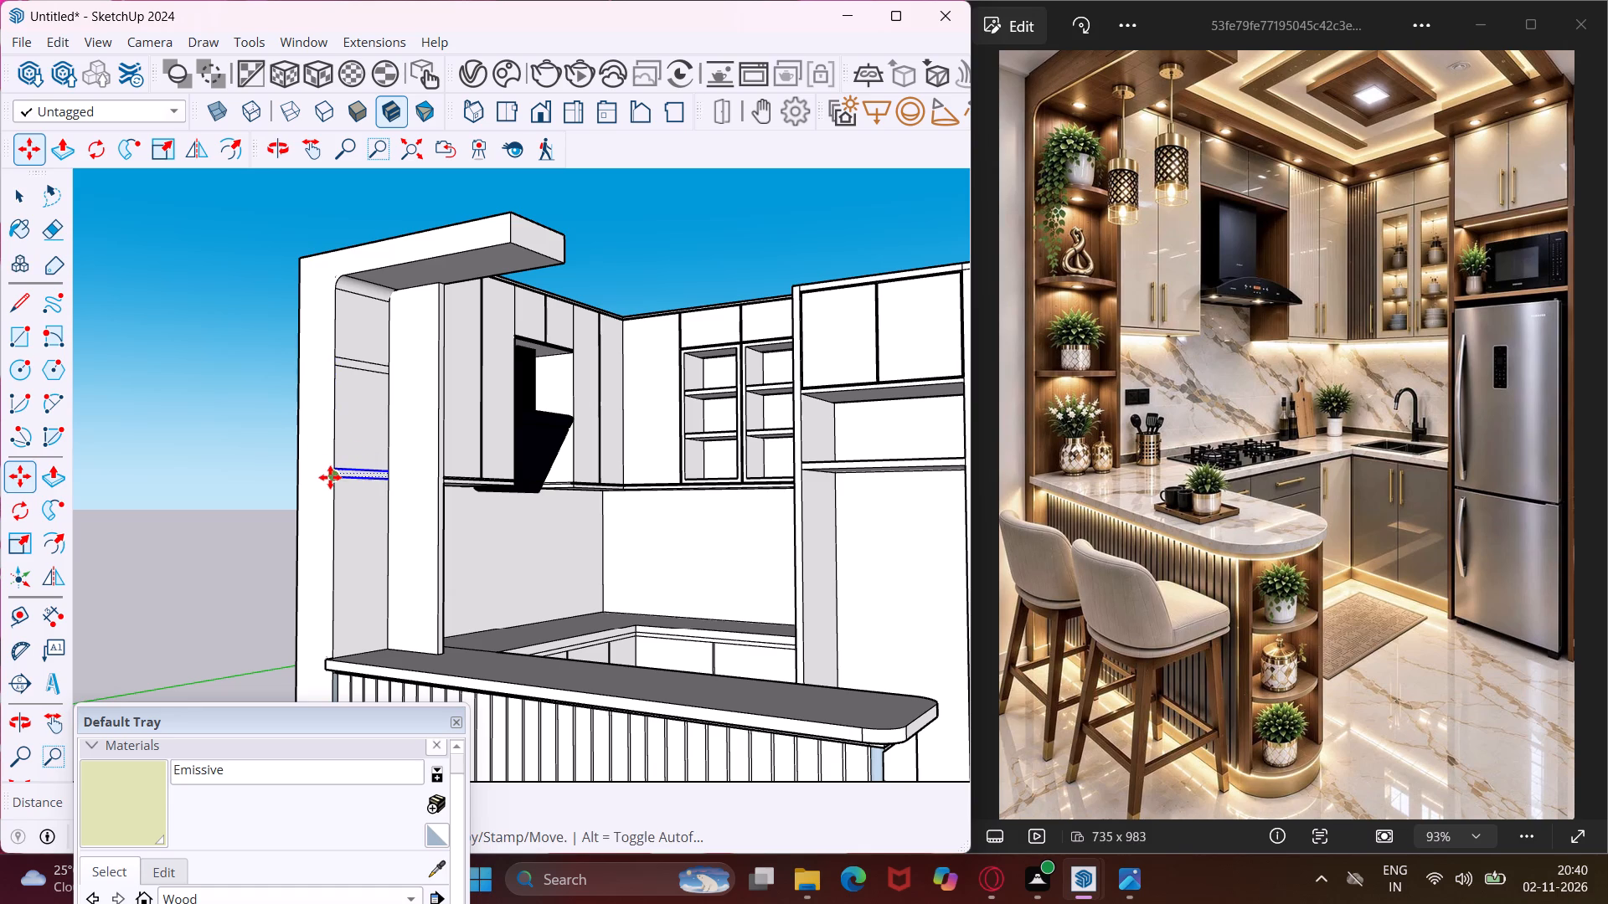
pyautogui.scroll(3, 330, 477)
pyautogui.click(334, 482)
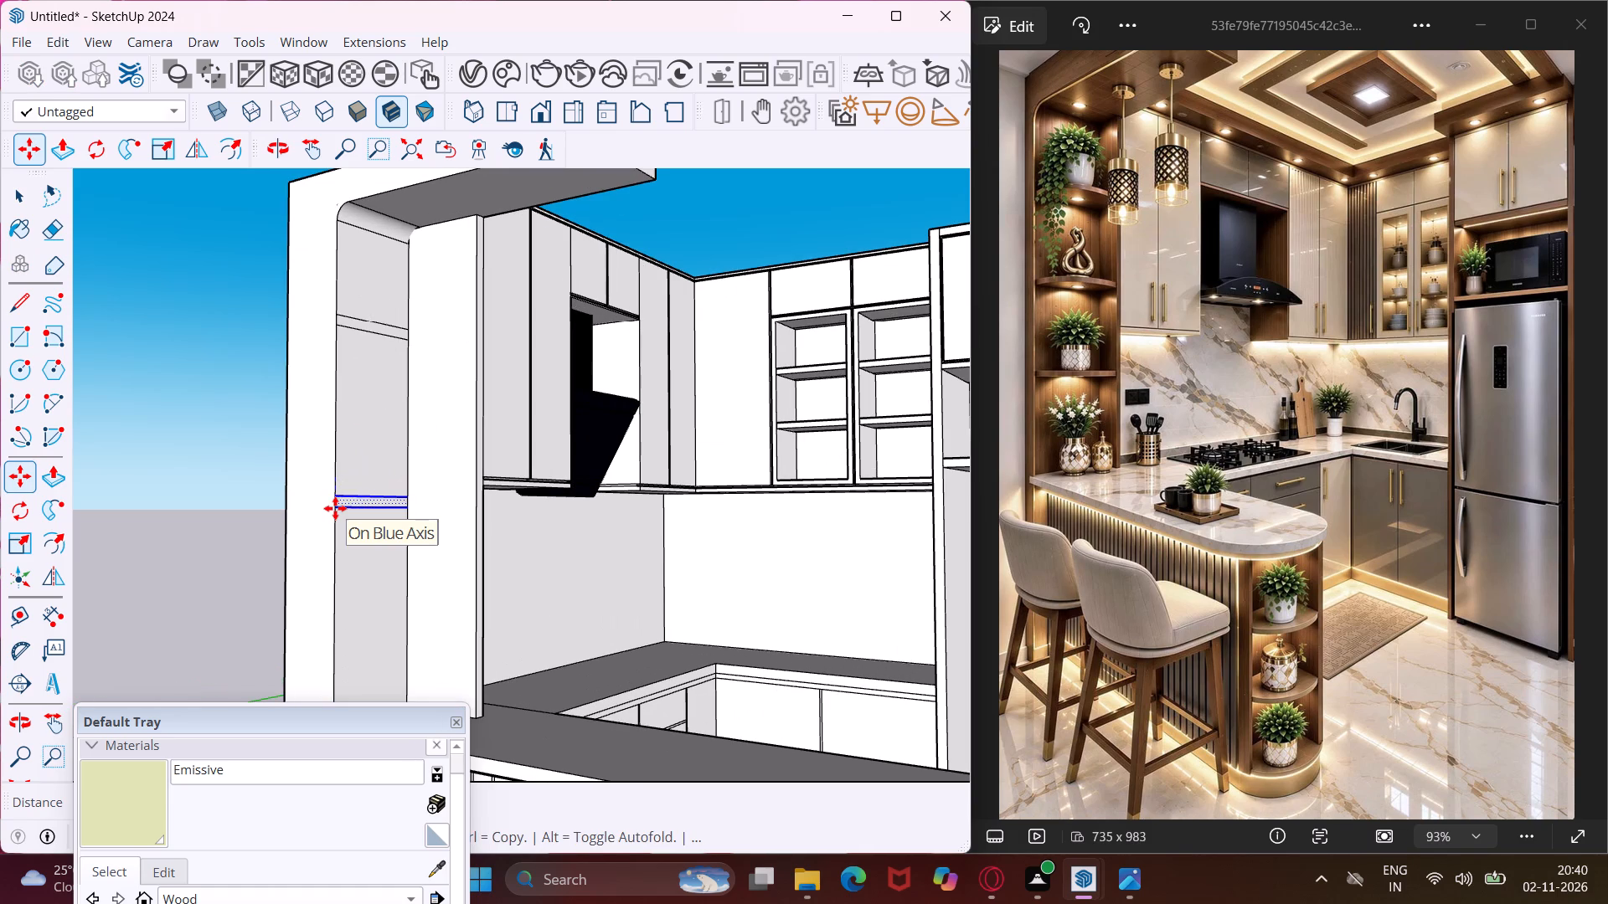
pyautogui.scroll(-6, 336, 528)
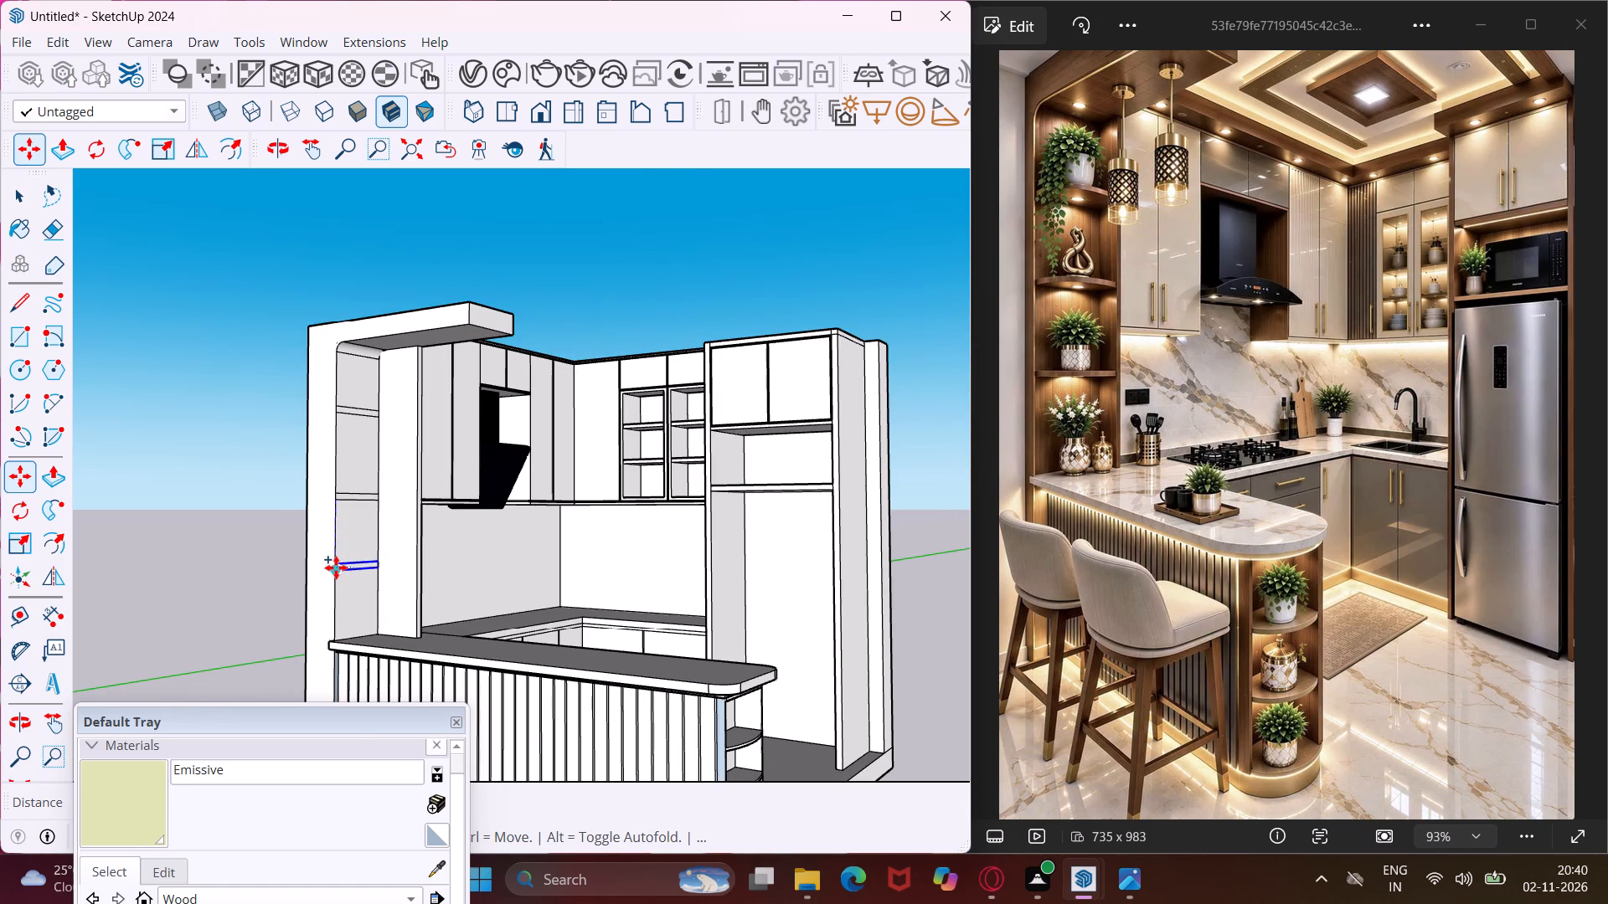
pyautogui.click(336, 568)
pyautogui.press('Escape')
pyautogui.press('space')
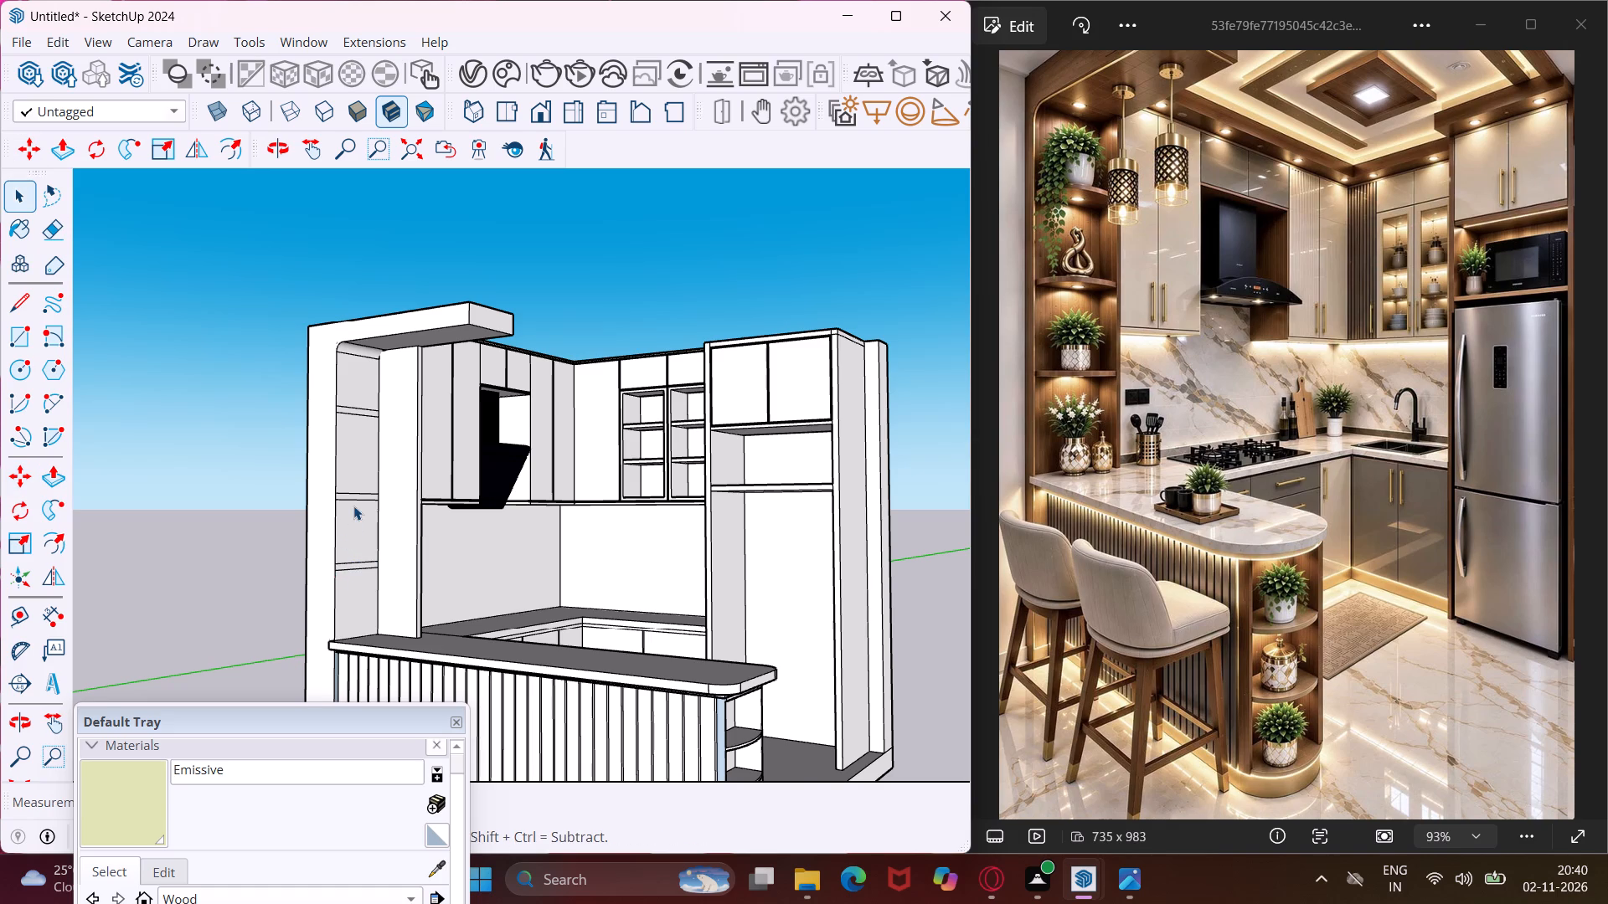
# Move the middle shelf profile slightly upward on the niche's inner side face.
pyautogui.scroll(9, 353, 506)
pyautogui.click(338, 494)
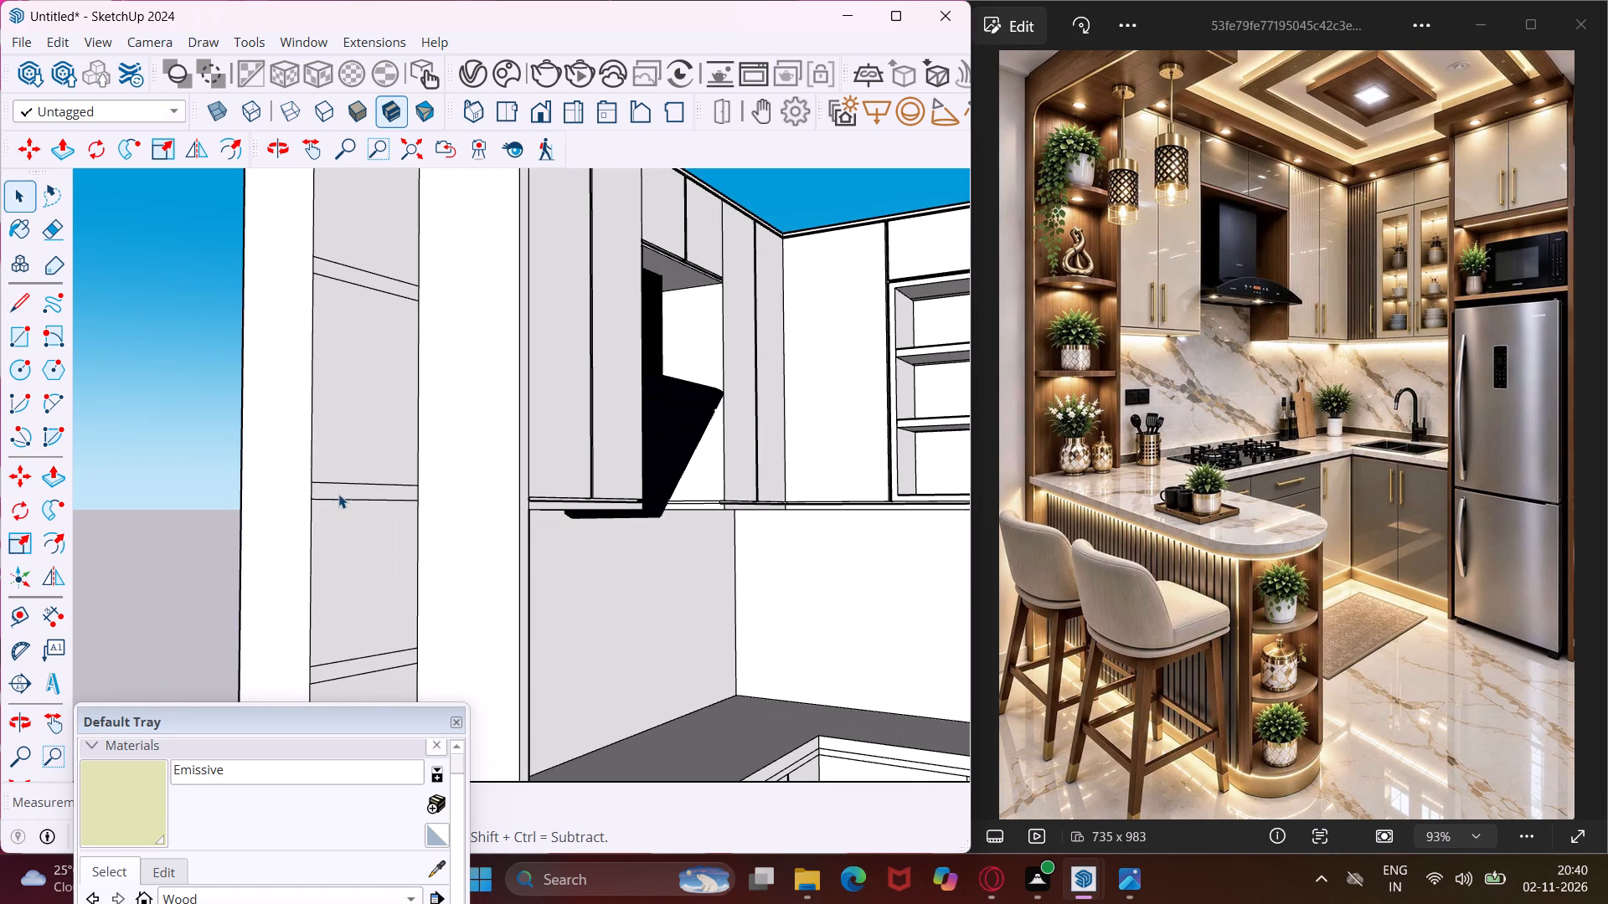
pyautogui.press('m')
pyautogui.click(337, 494)
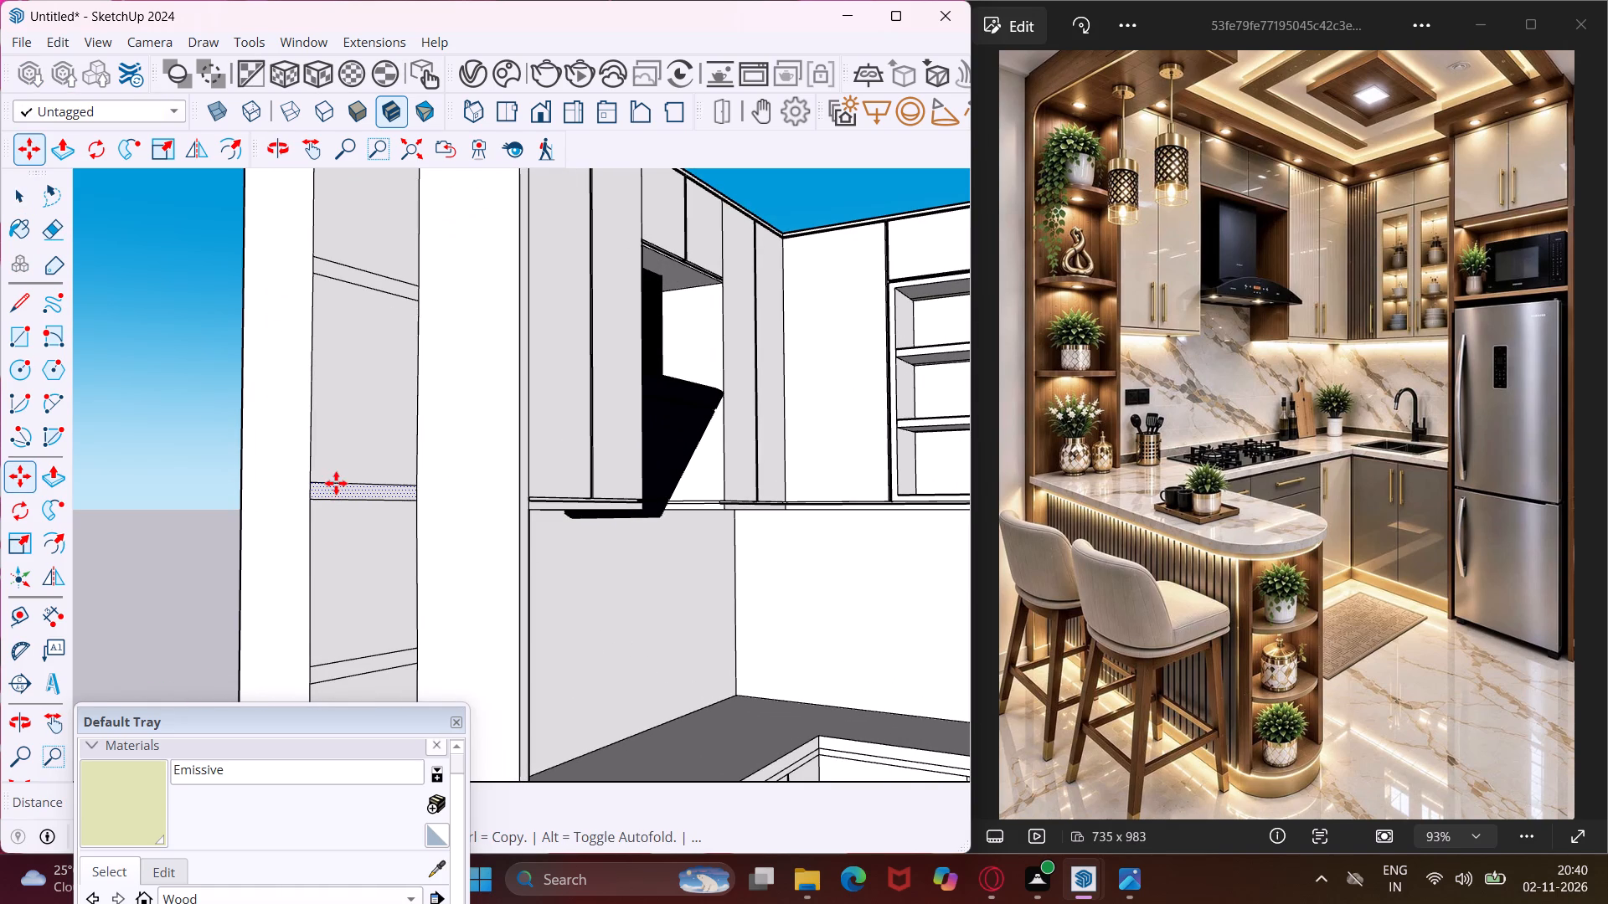
pyautogui.click(336, 477)
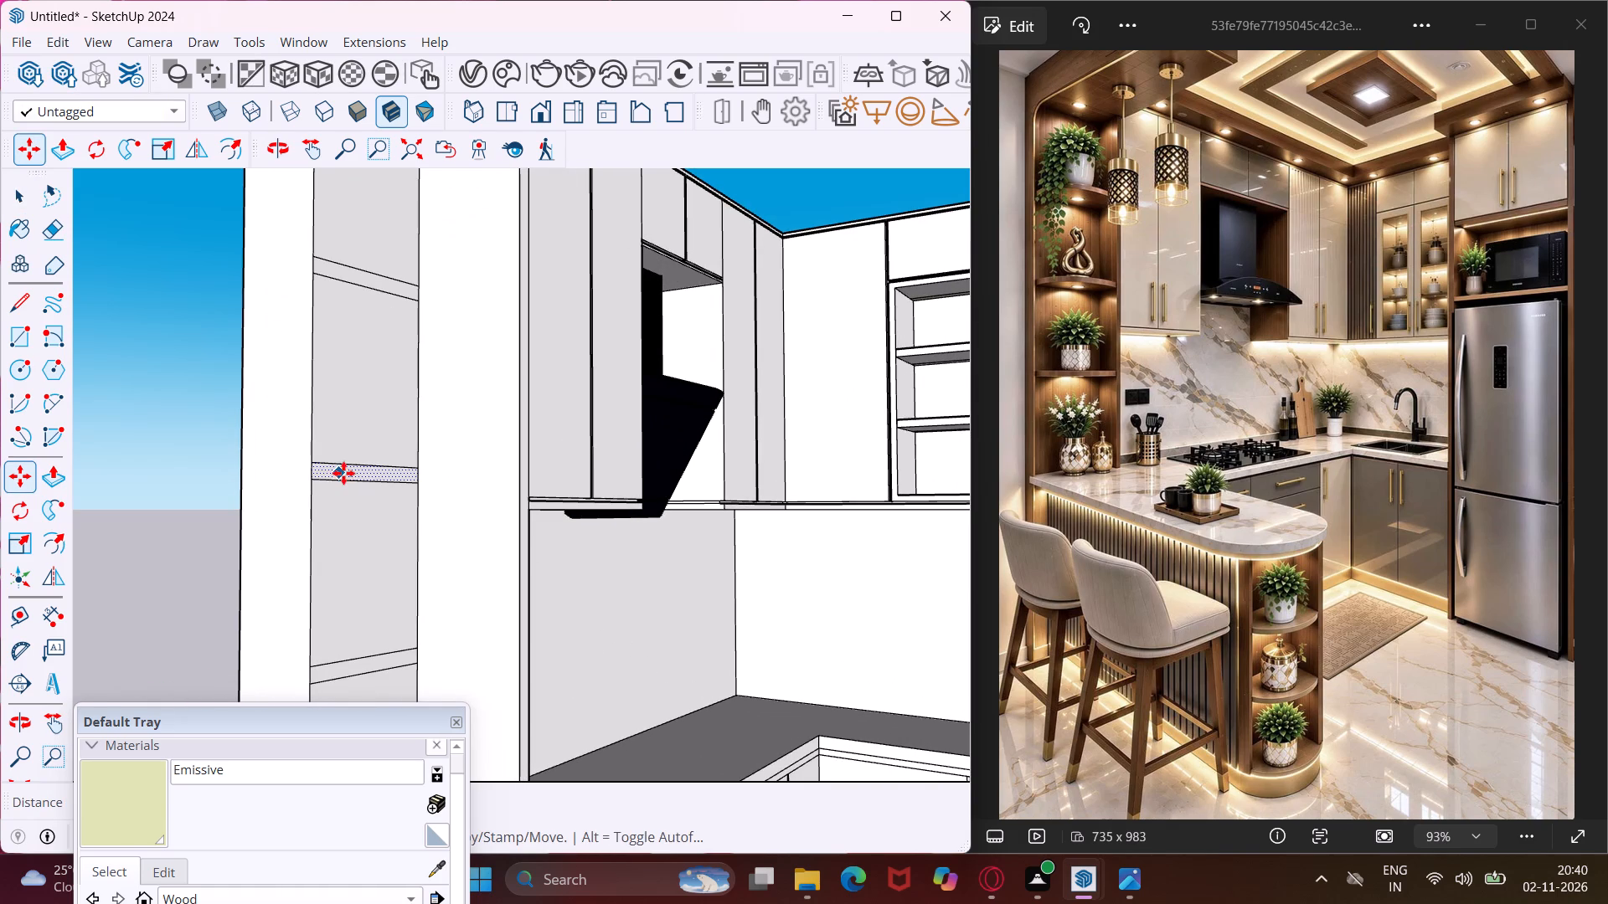
pyautogui.scroll(-4, 357, 466)
pyautogui.press('Escape')
pyautogui.press('space')
# Push/Pull the lowest shelf profile across the niche out to the far edge of the adjoining white panel.
pyautogui.scroll(-2, 353, 466)
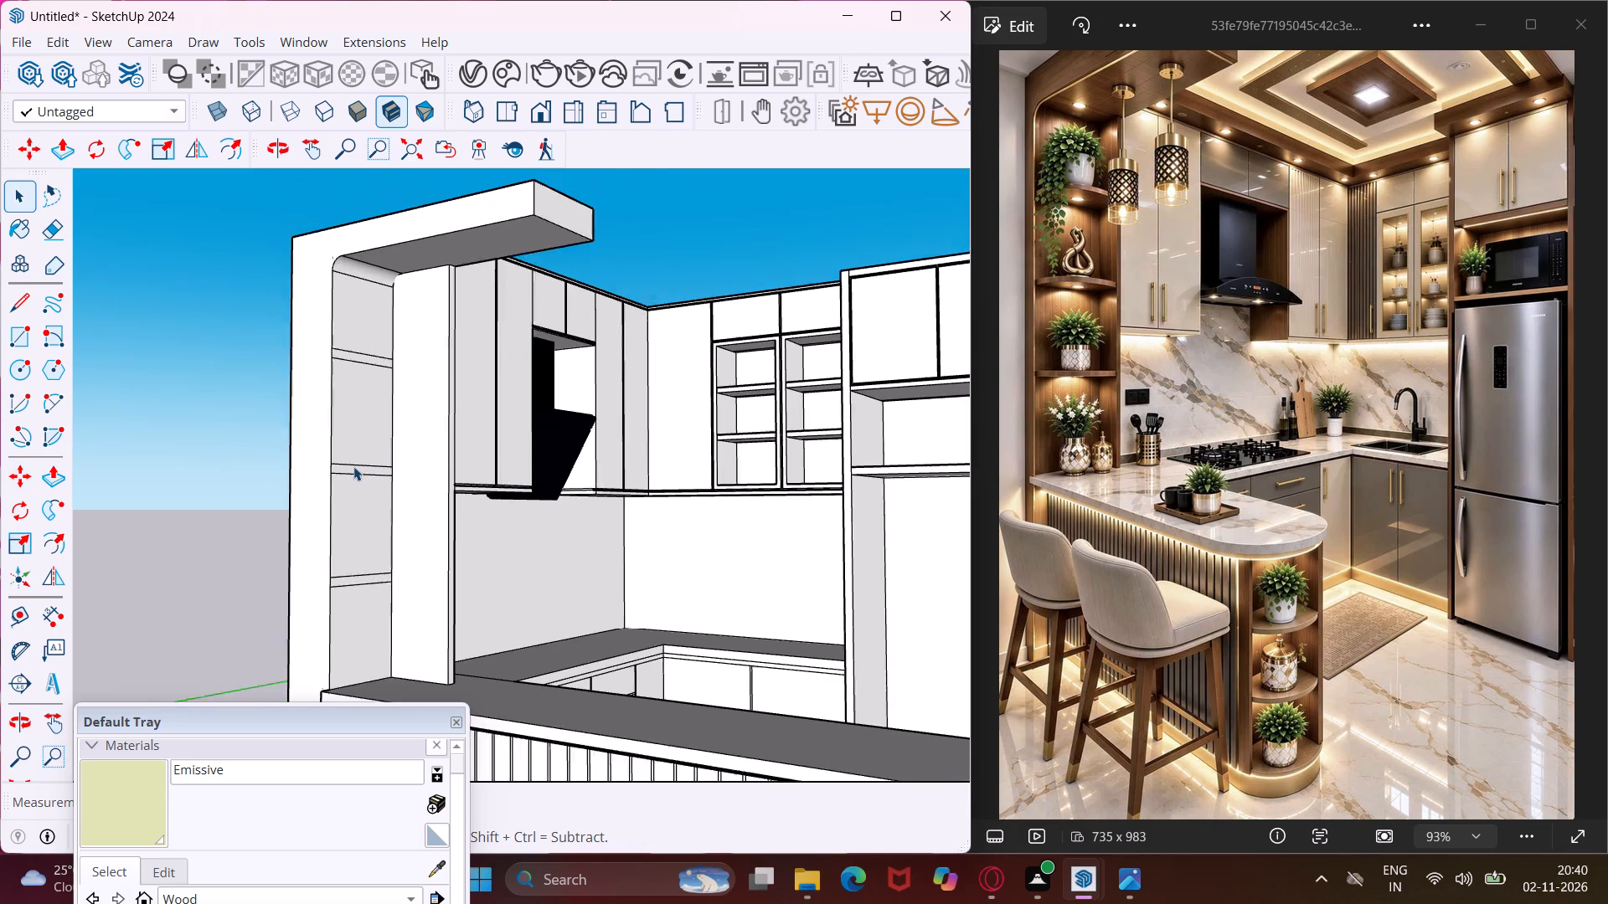
pyautogui.scroll(-1, 353, 466)
pyautogui.scroll(4, 346, 572)
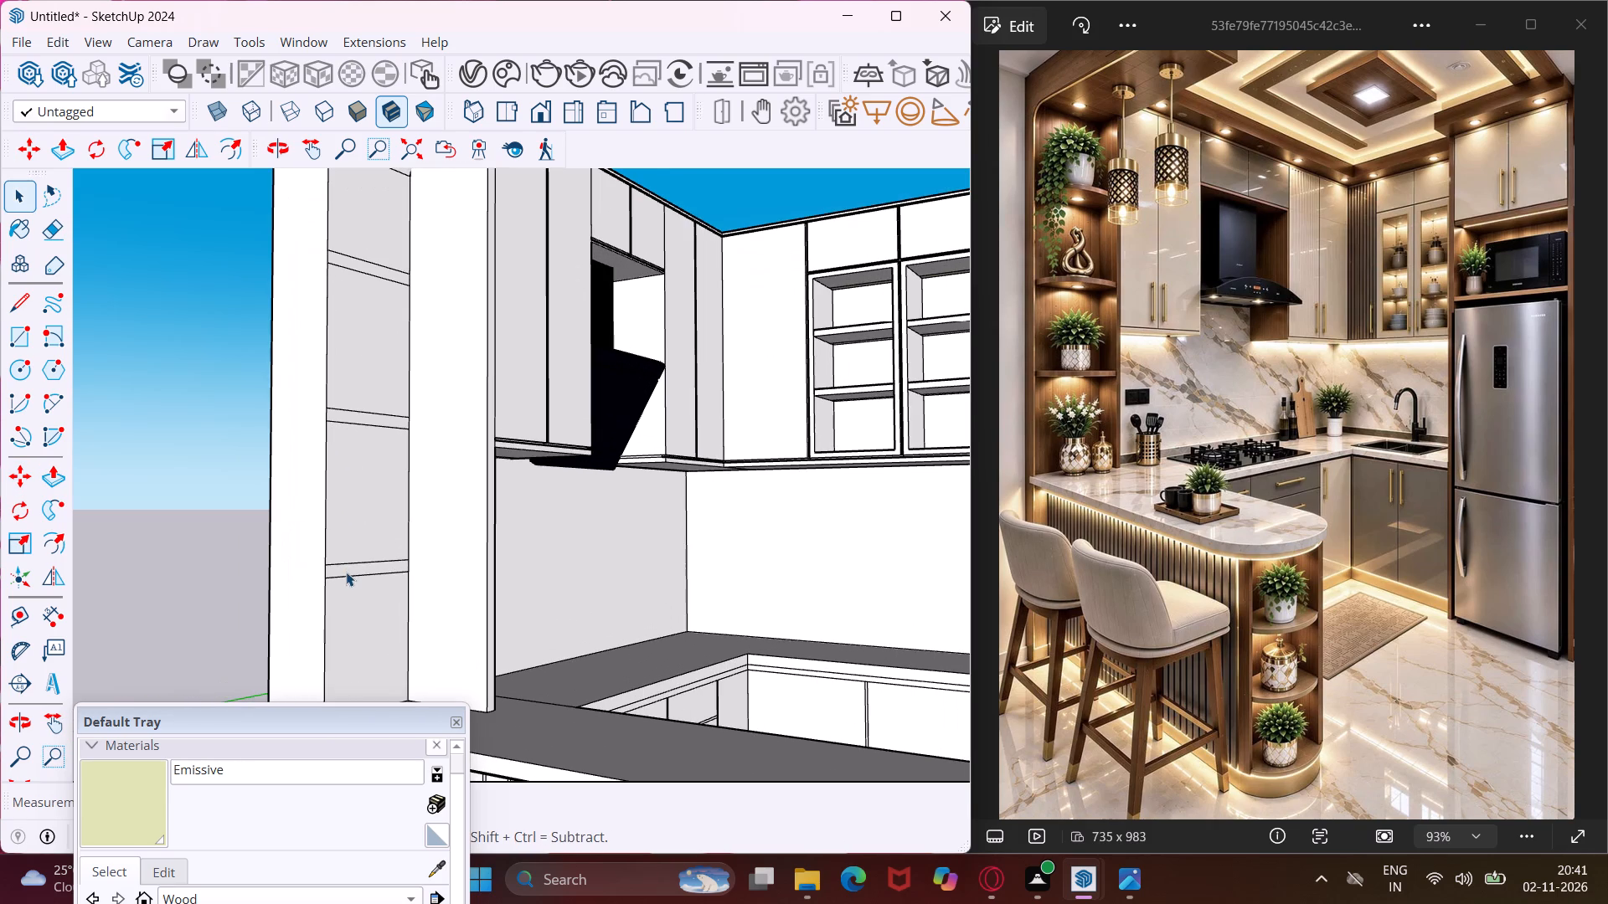
pyautogui.click(346, 572)
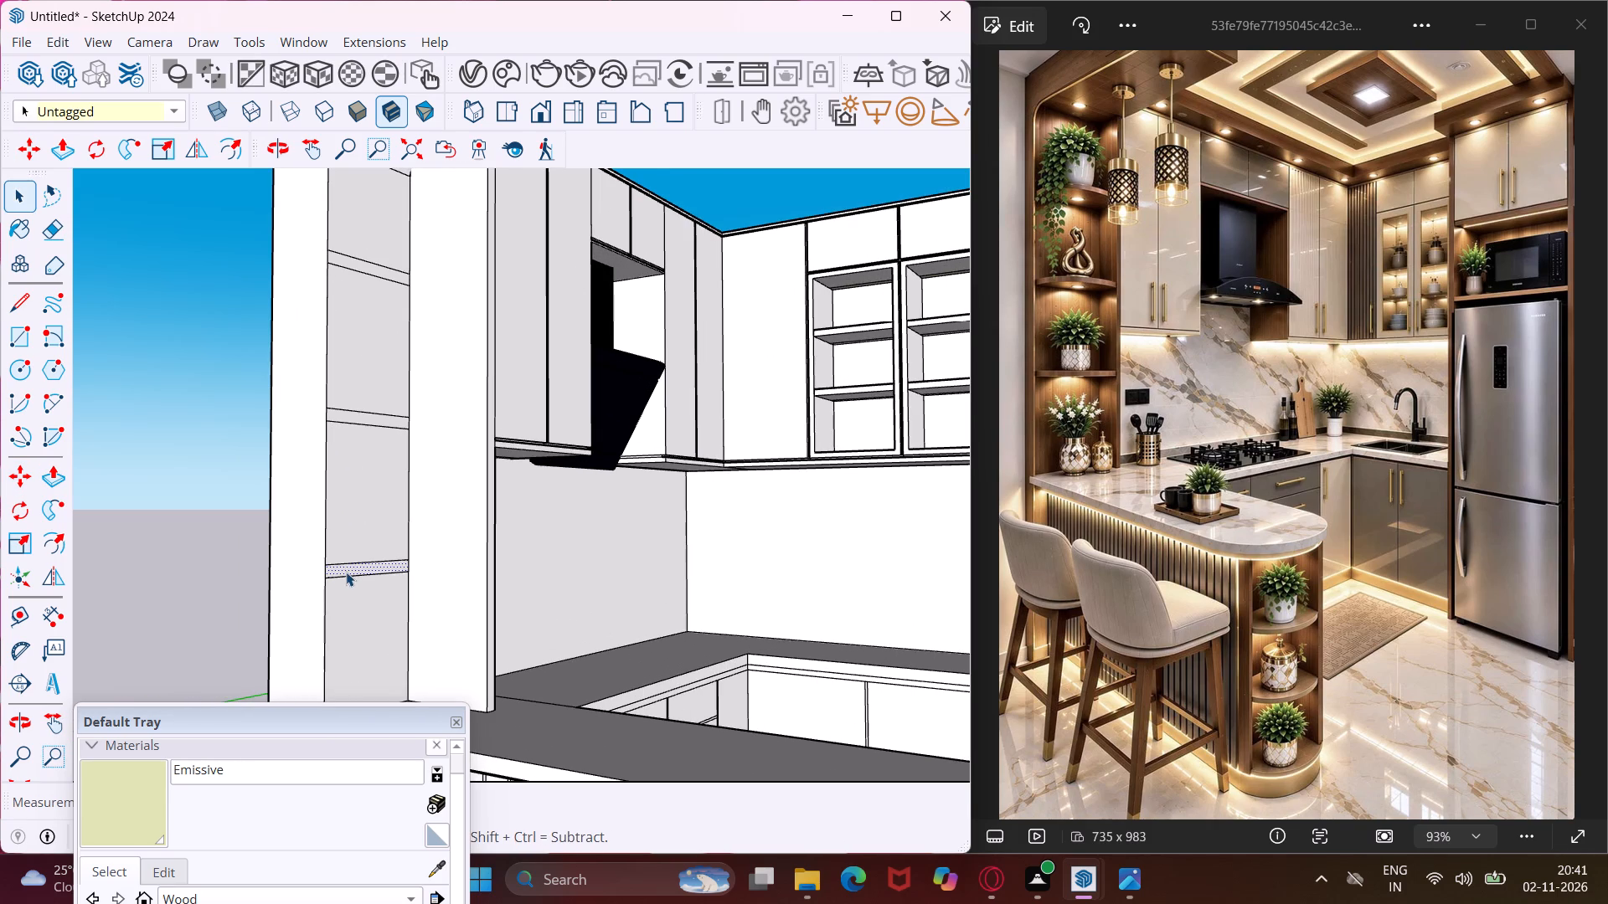
pyautogui.press('p')
pyautogui.click(346, 572)
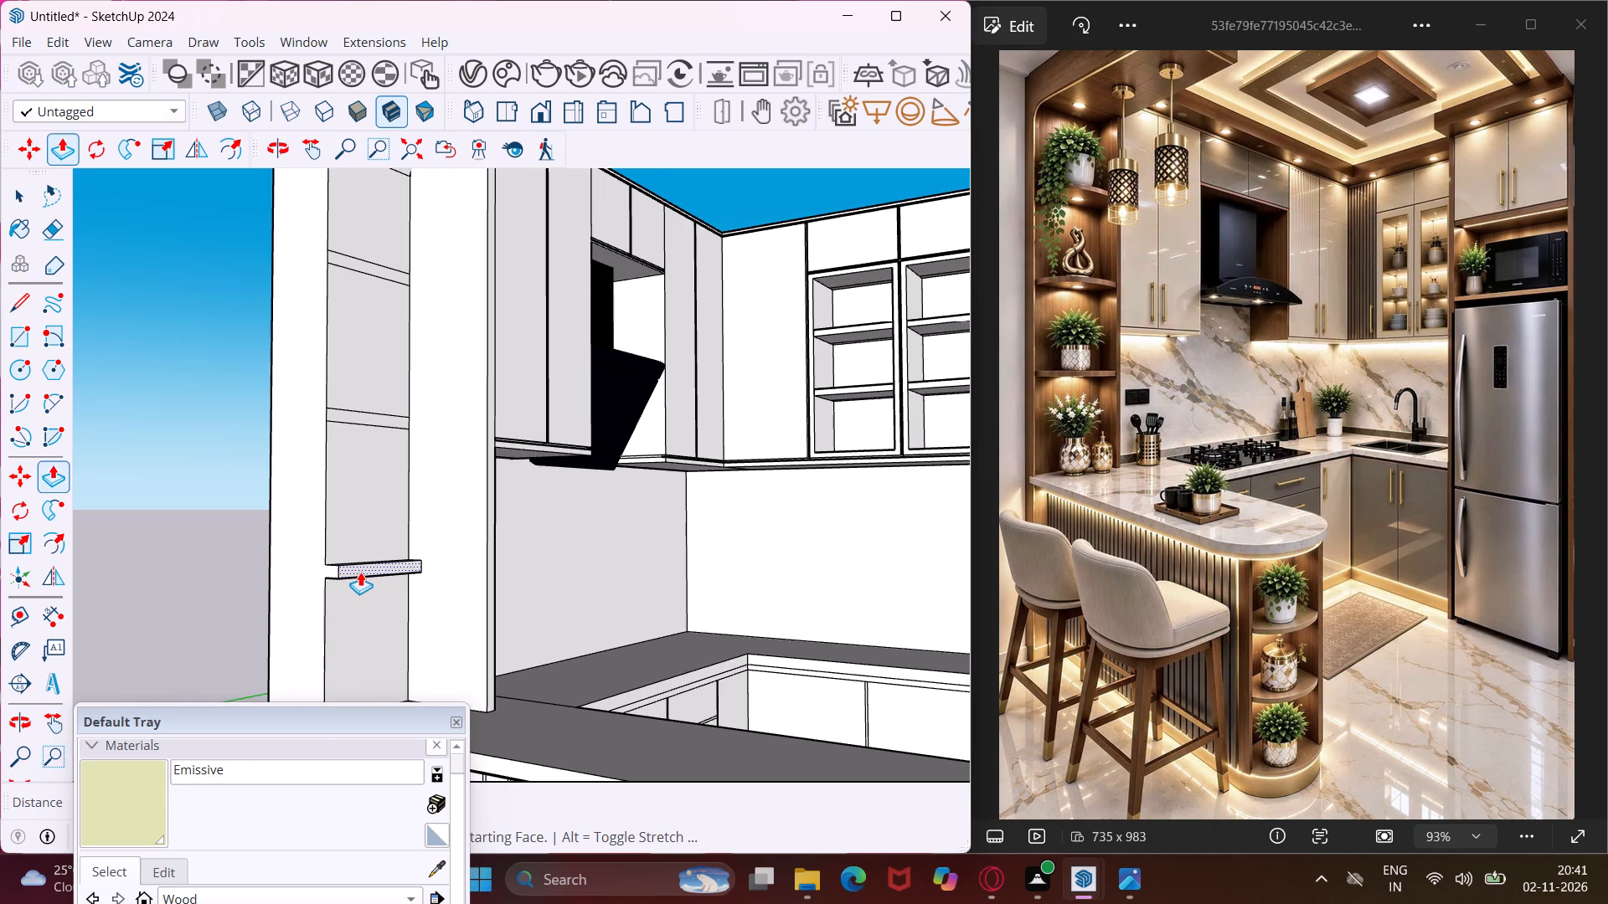
pyautogui.click(488, 502)
# Repeat the same Push/Pull on the middle and upper shelf profiles to extend both shelves across the niche.
pyautogui.scroll(5, 414, 424)
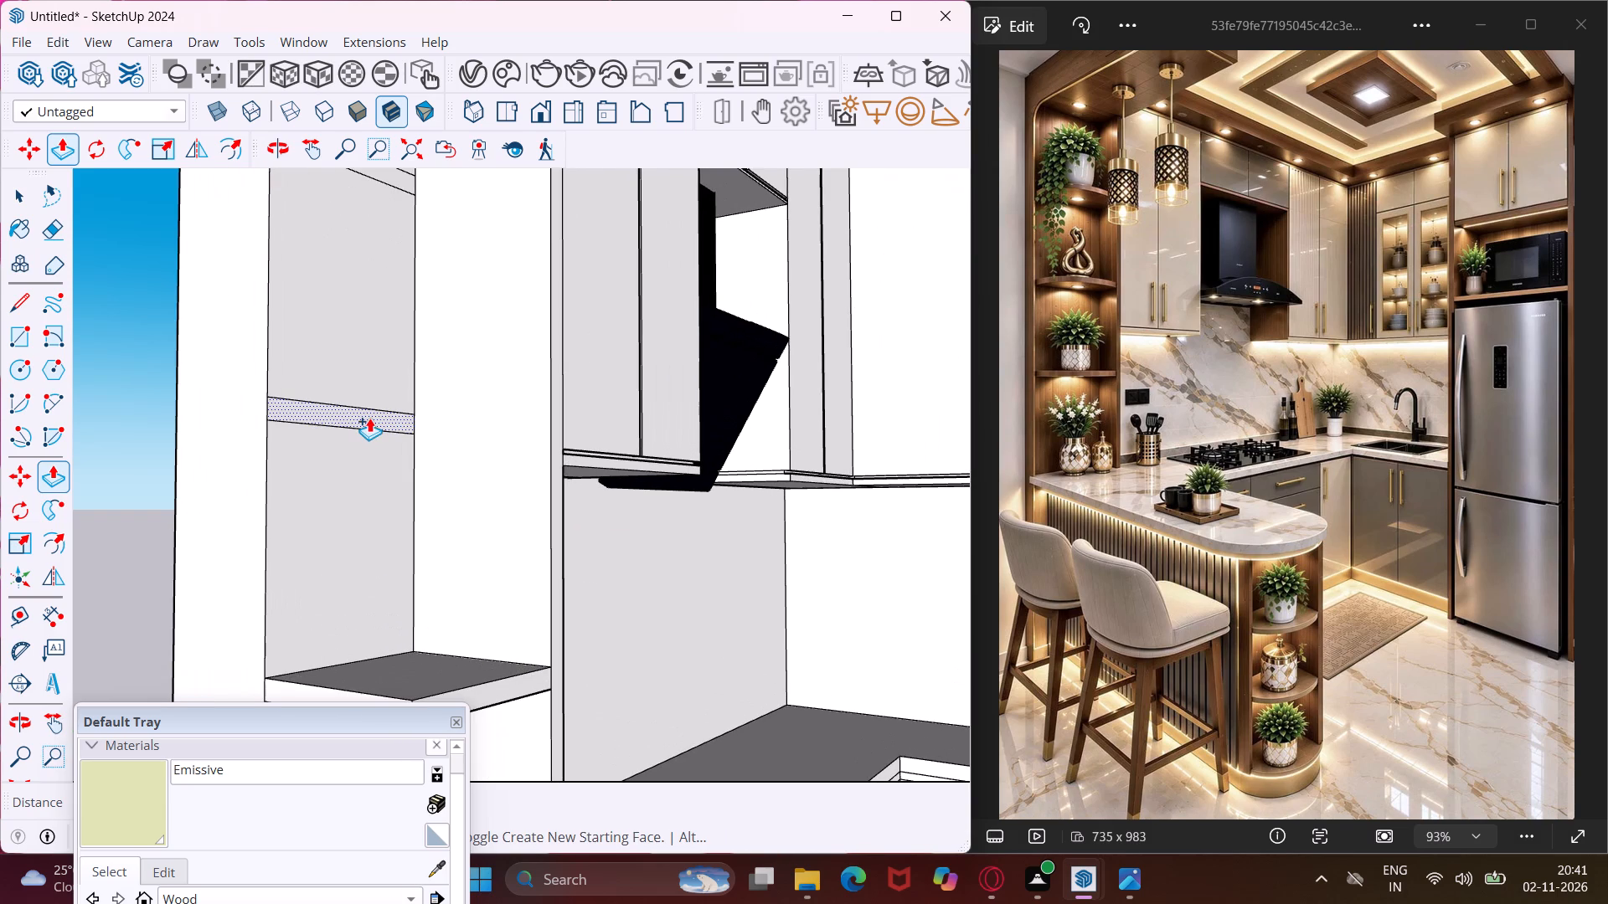
pyautogui.doubleClick(369, 418)
pyautogui.scroll(-5, 369, 418)
pyautogui.scroll(6, 318, 206)
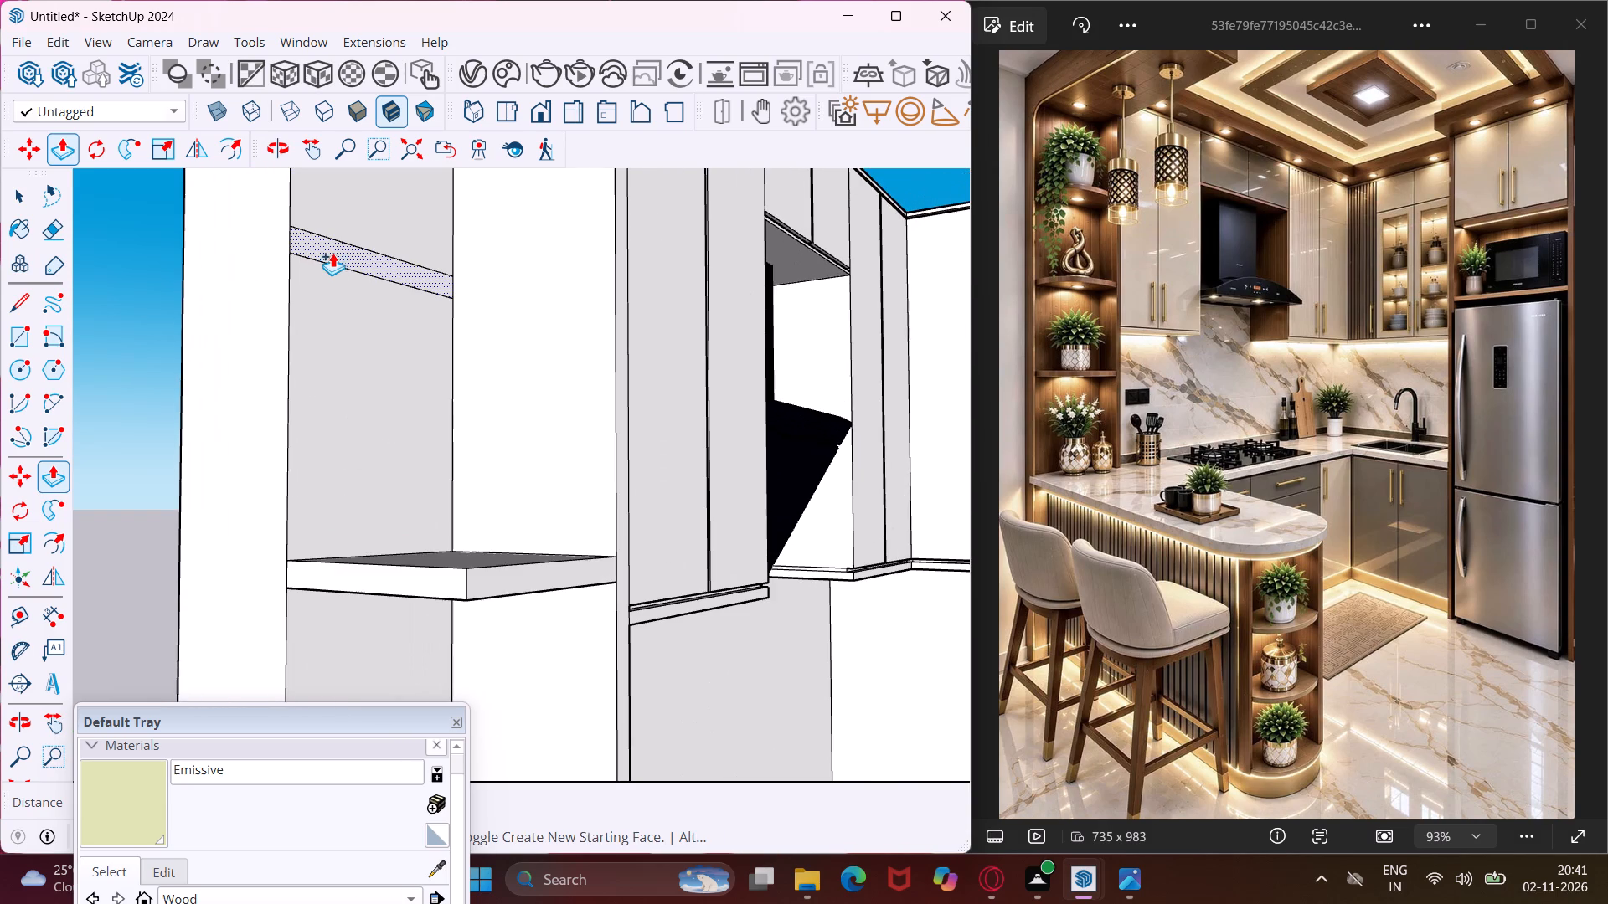
pyautogui.doubleClick(331, 253)
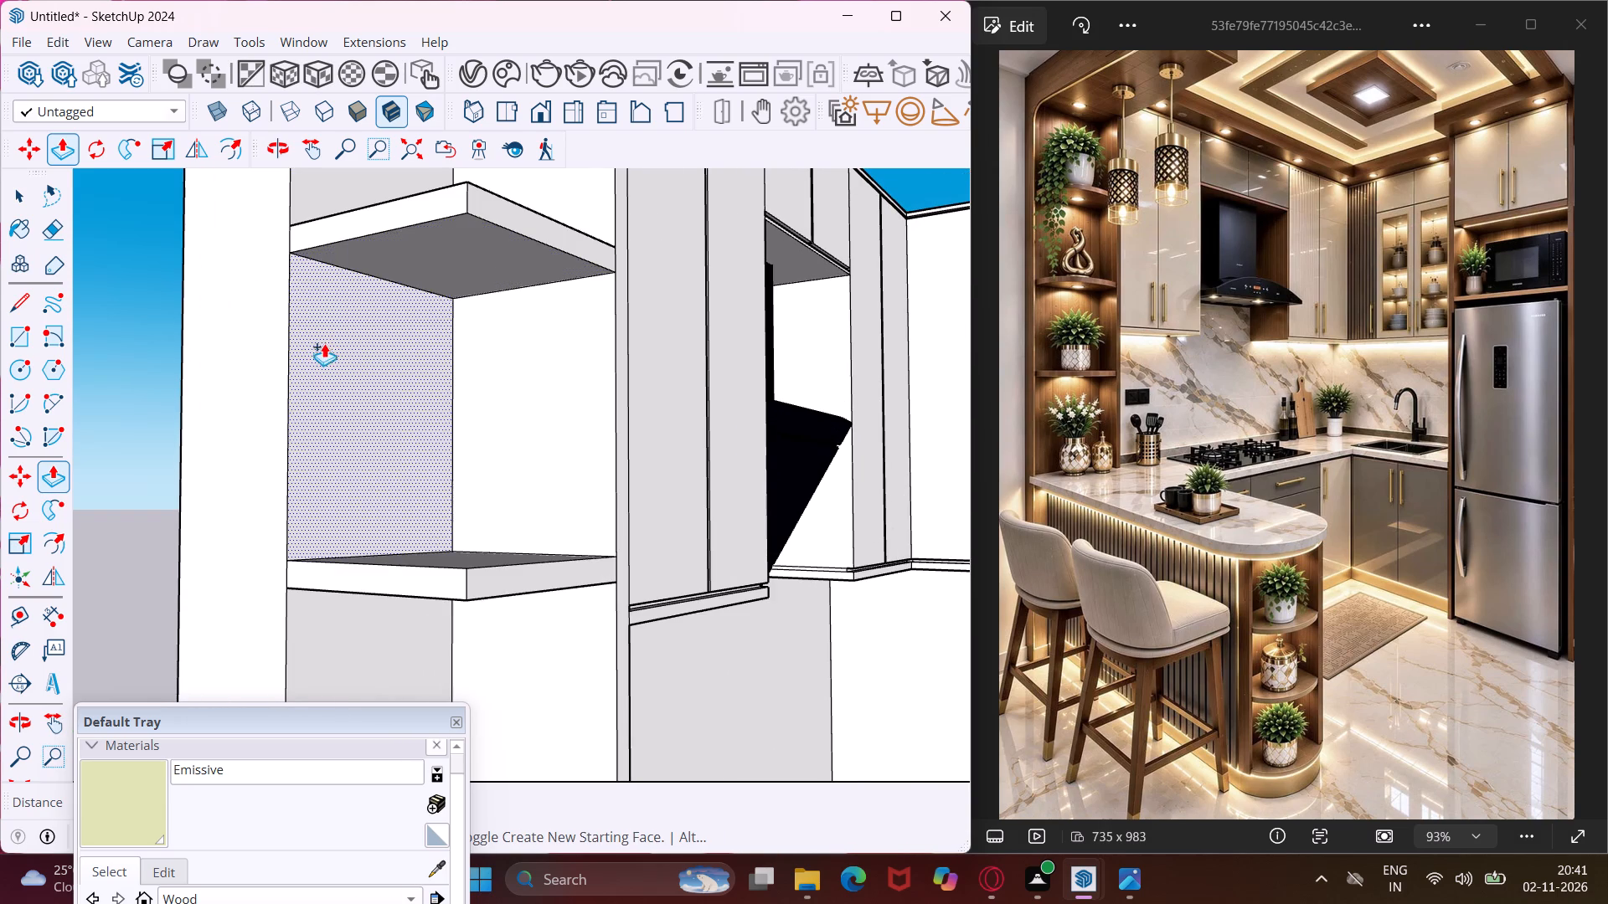
pyautogui.scroll(-10, 324, 346)
pyautogui.press('Escape')
pyautogui.press('space')
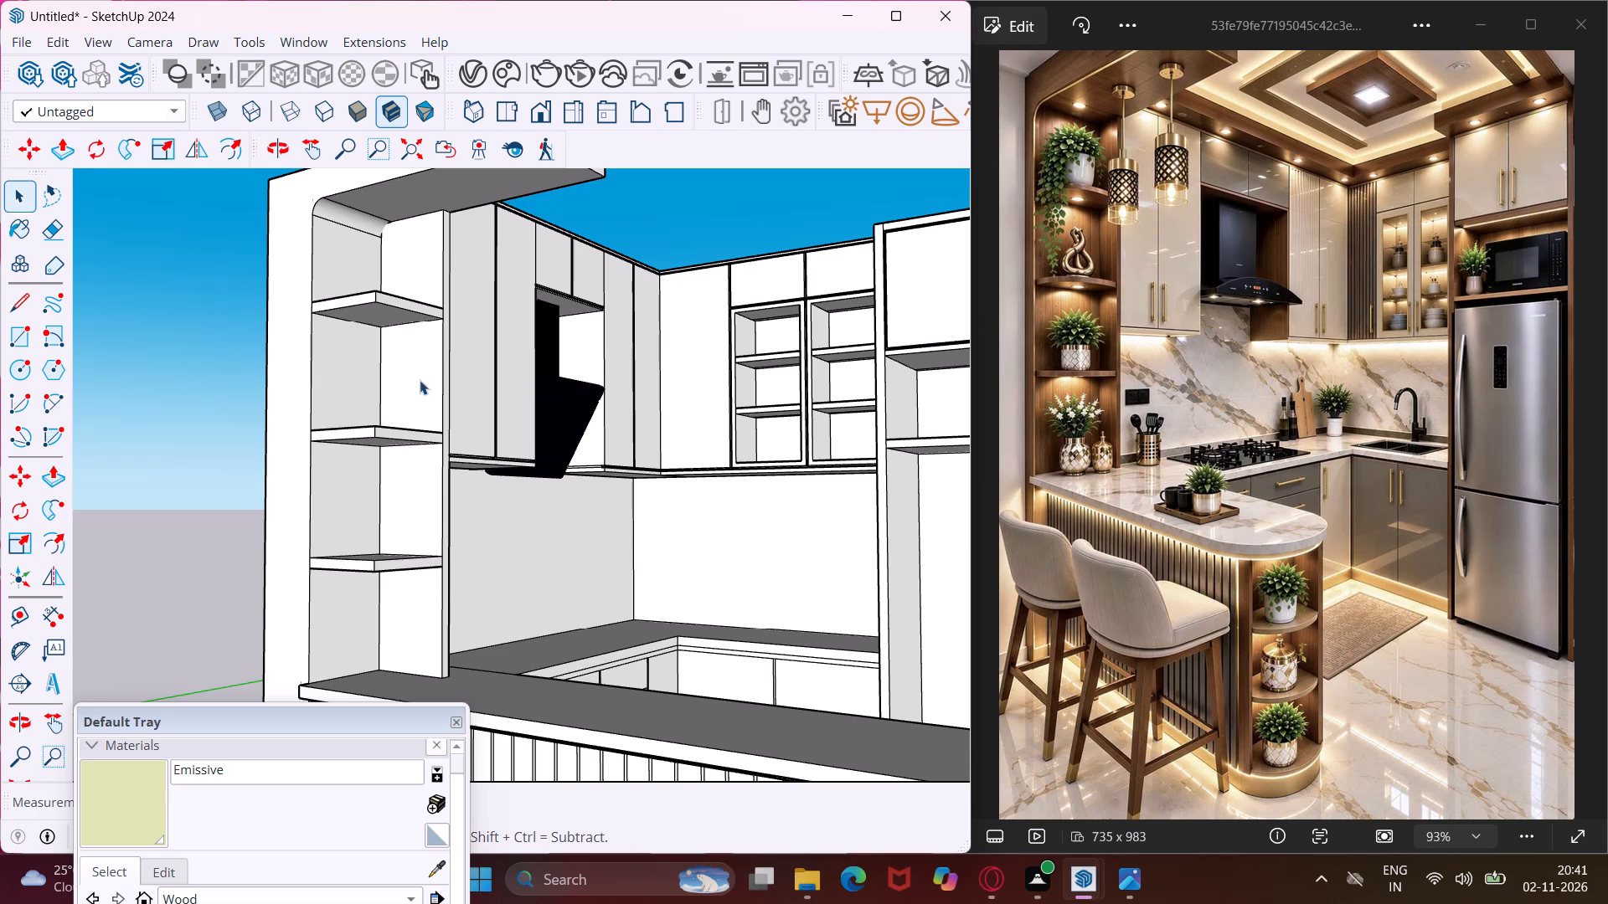
pyautogui.moveTo(400, 307); pyautogui.dragTo(368, 465, button='middle')
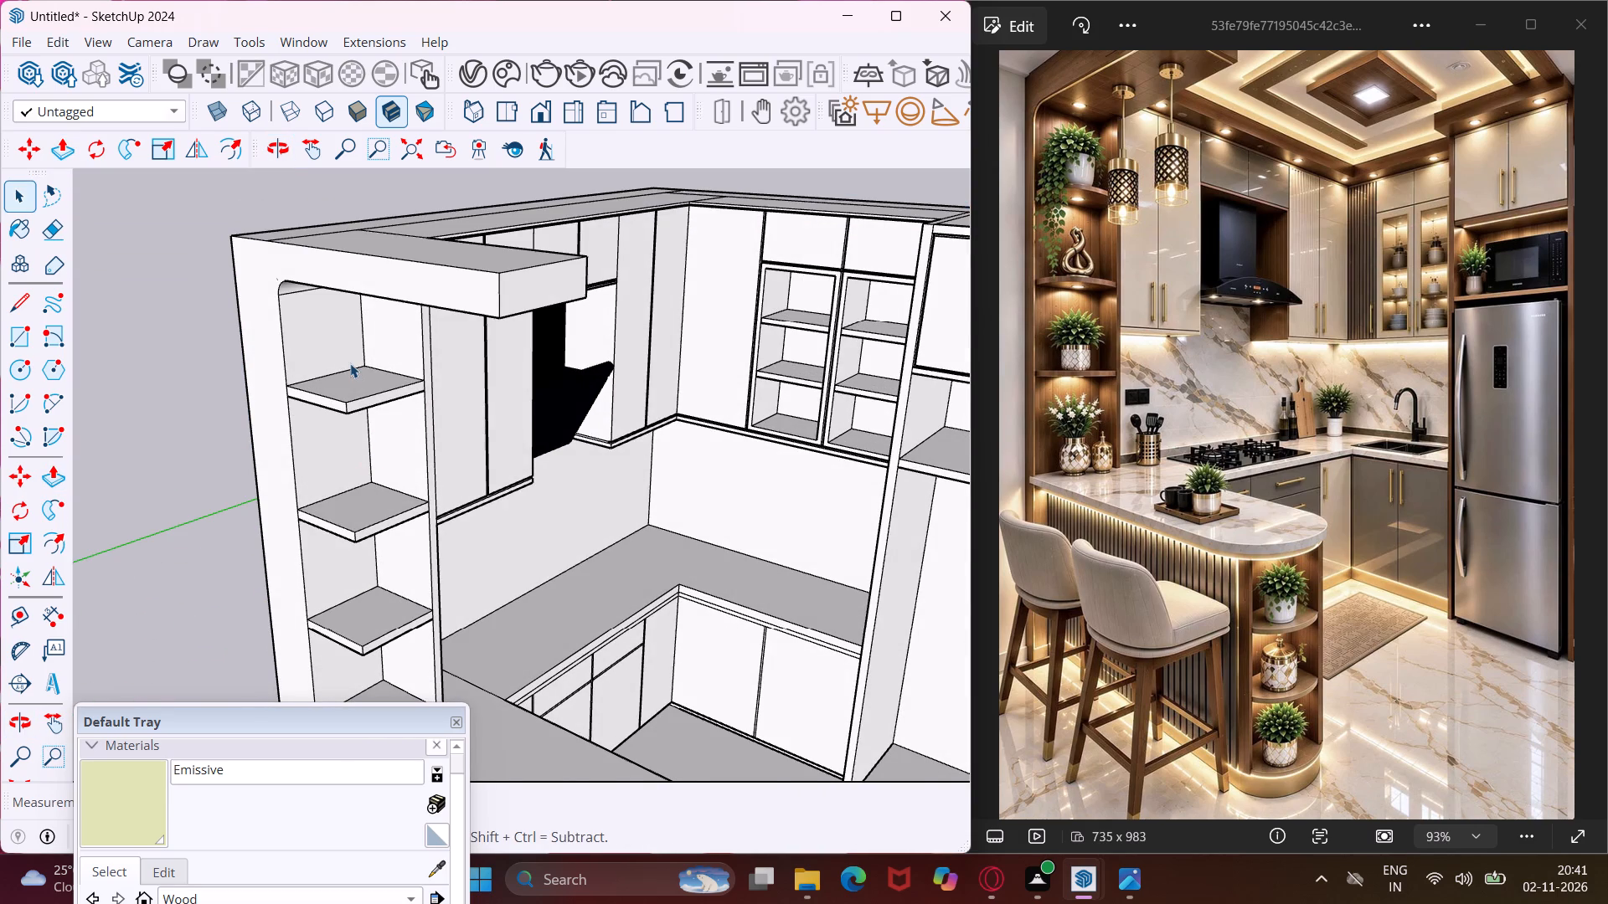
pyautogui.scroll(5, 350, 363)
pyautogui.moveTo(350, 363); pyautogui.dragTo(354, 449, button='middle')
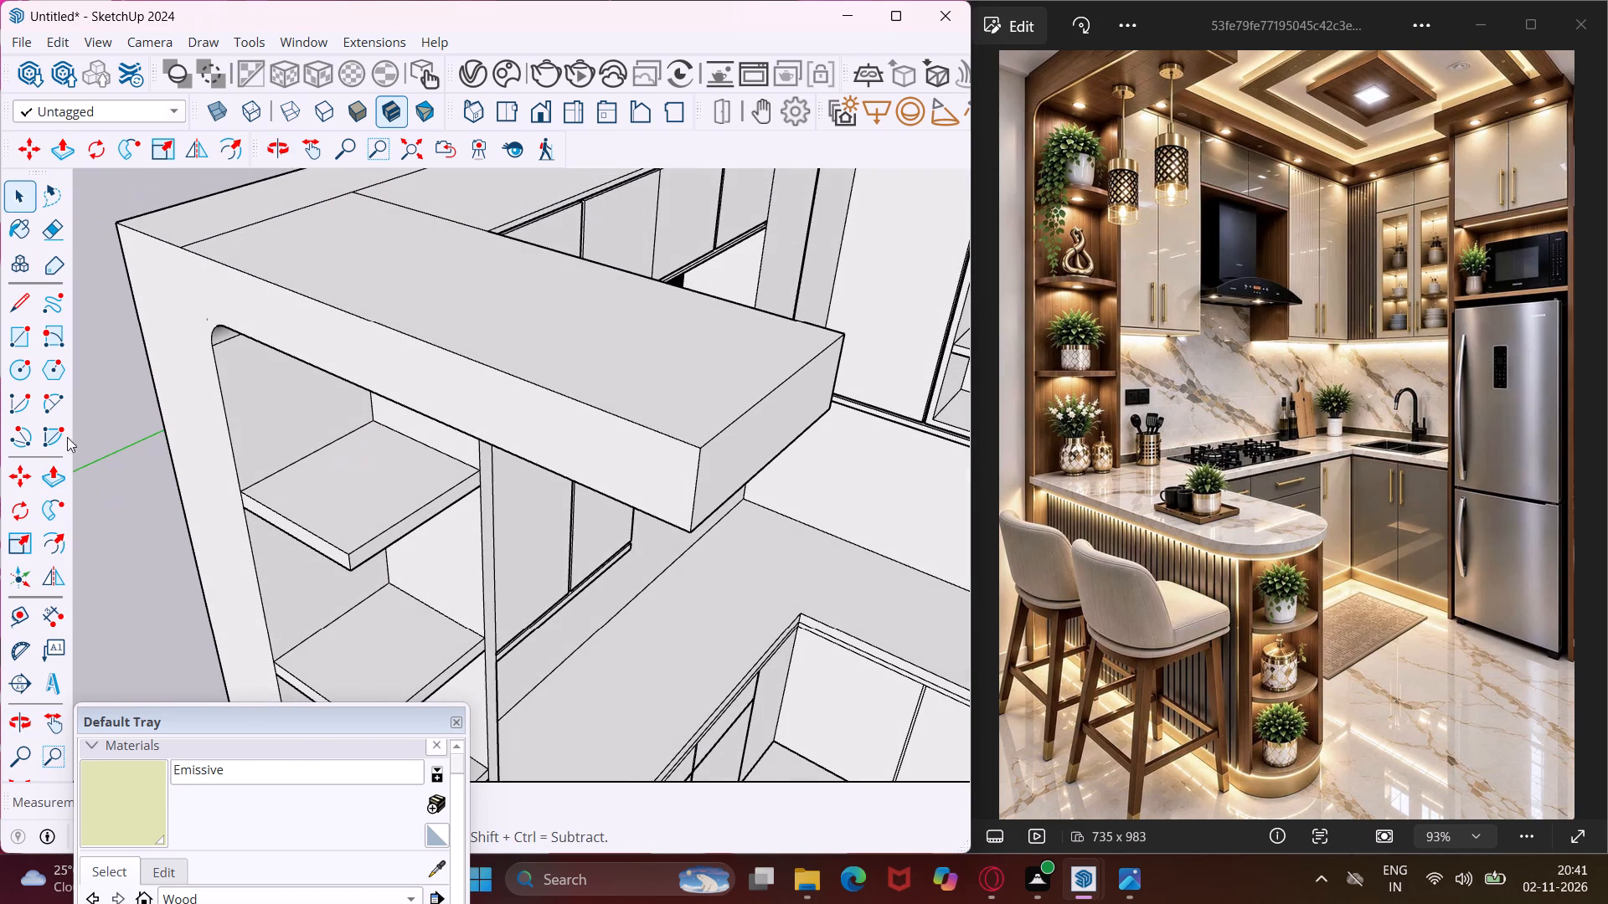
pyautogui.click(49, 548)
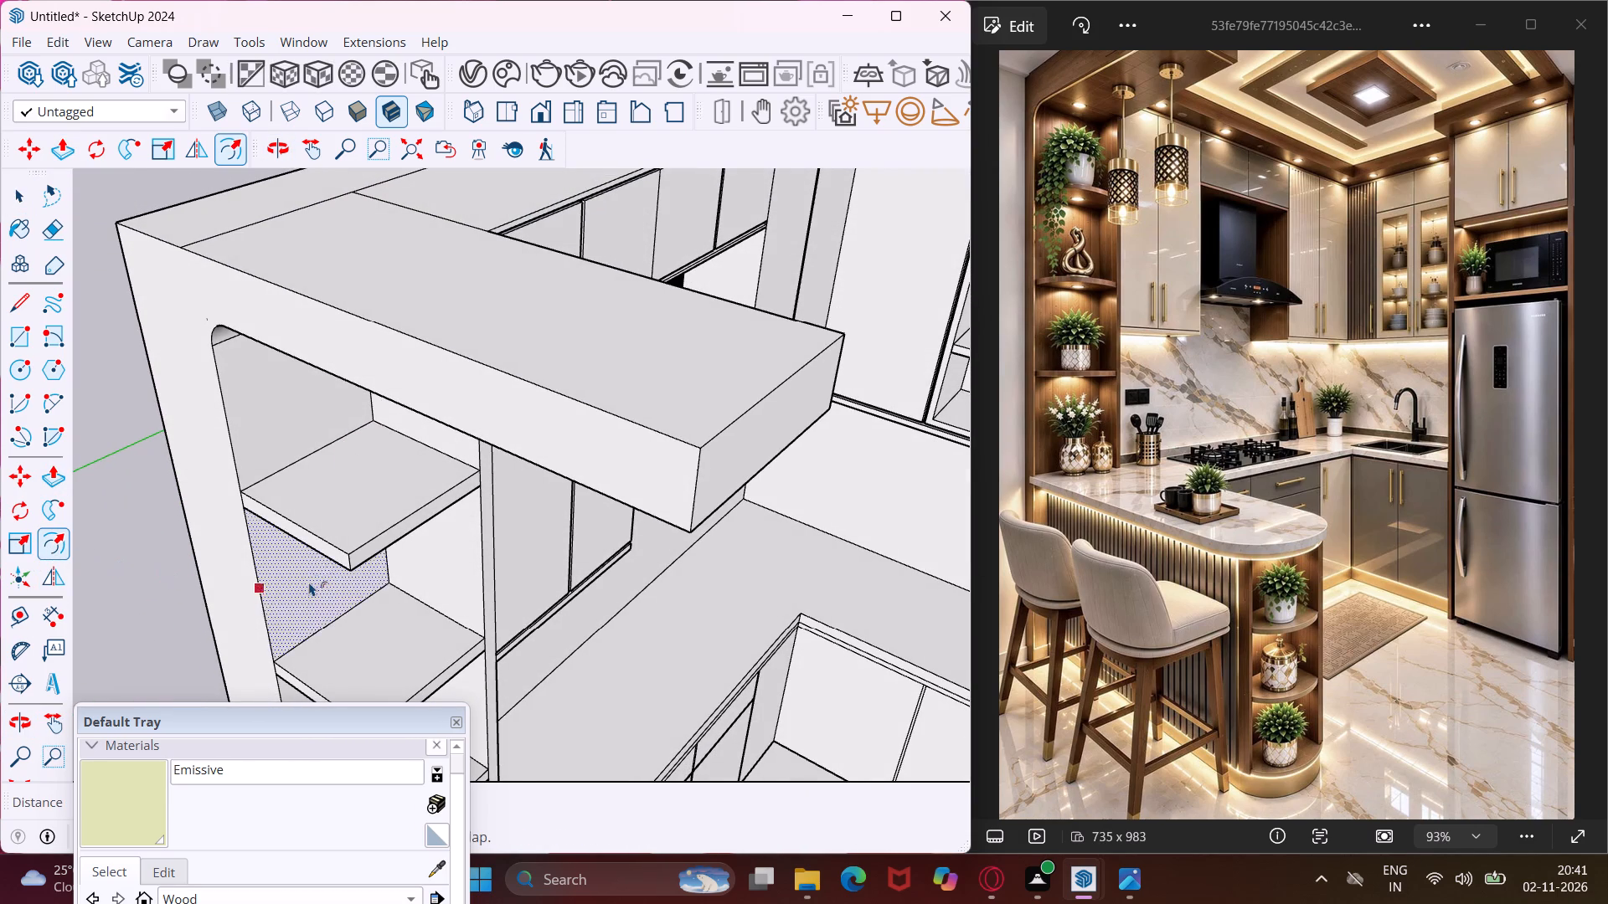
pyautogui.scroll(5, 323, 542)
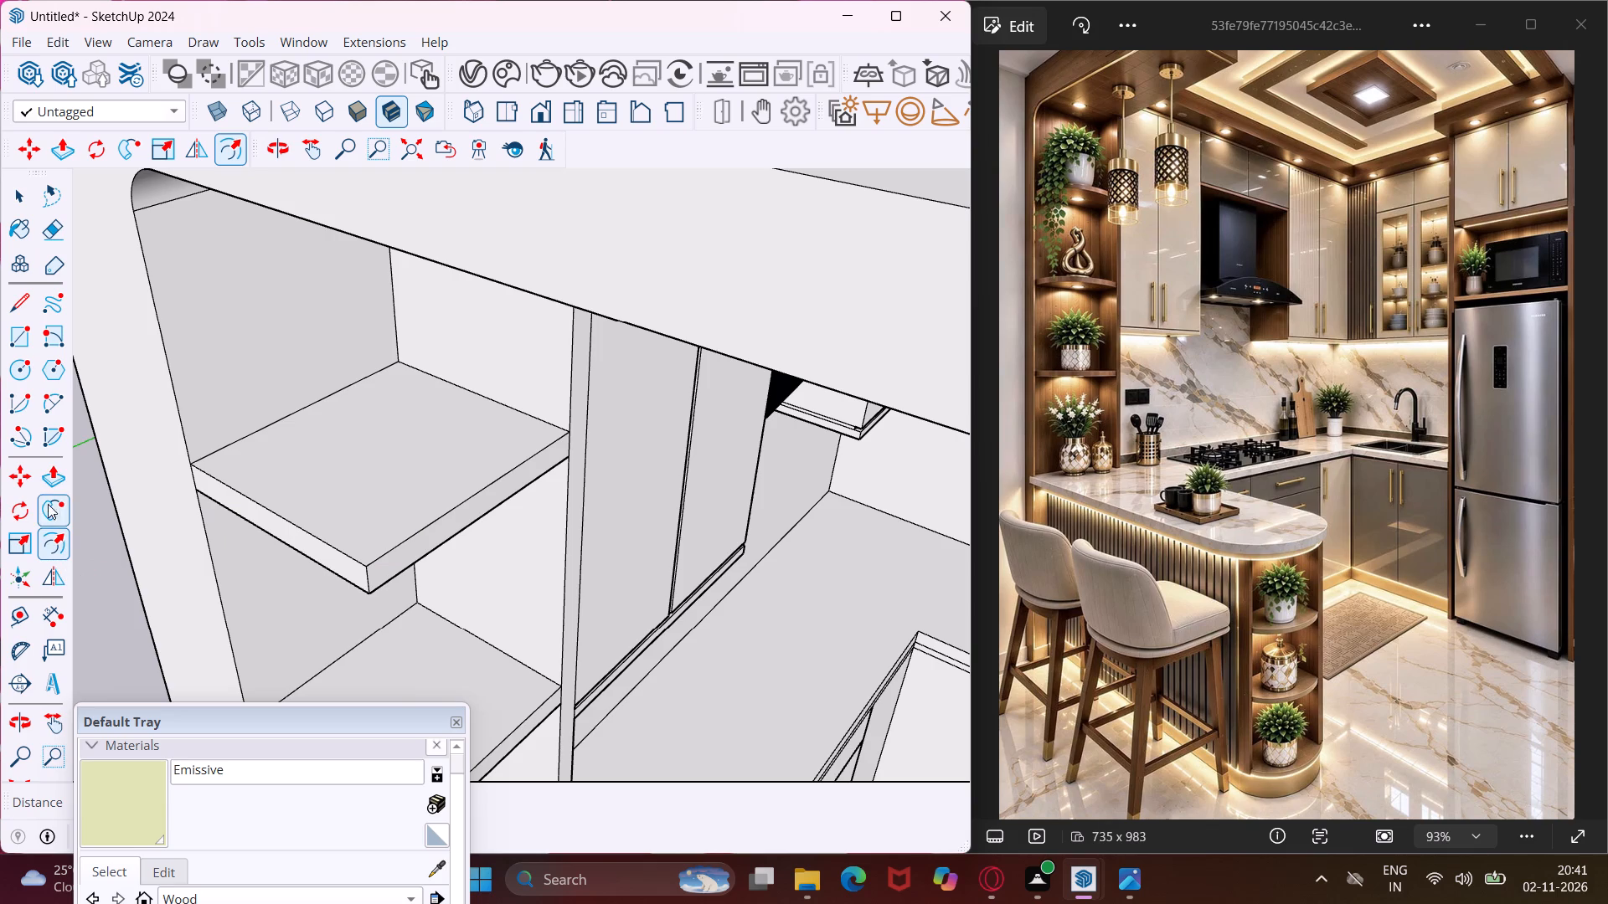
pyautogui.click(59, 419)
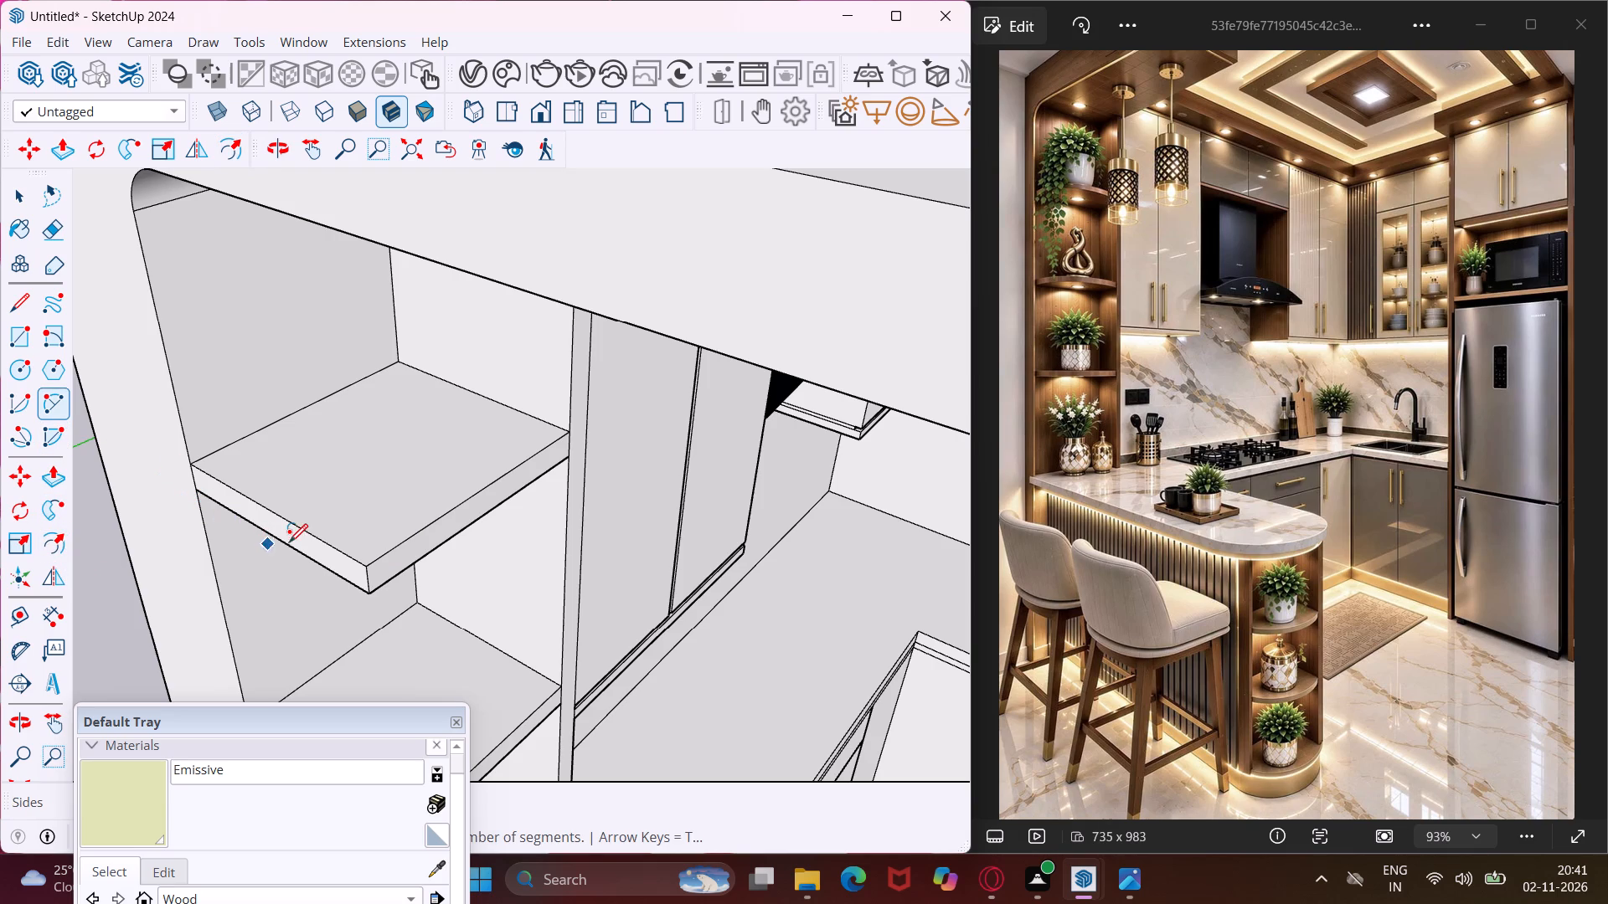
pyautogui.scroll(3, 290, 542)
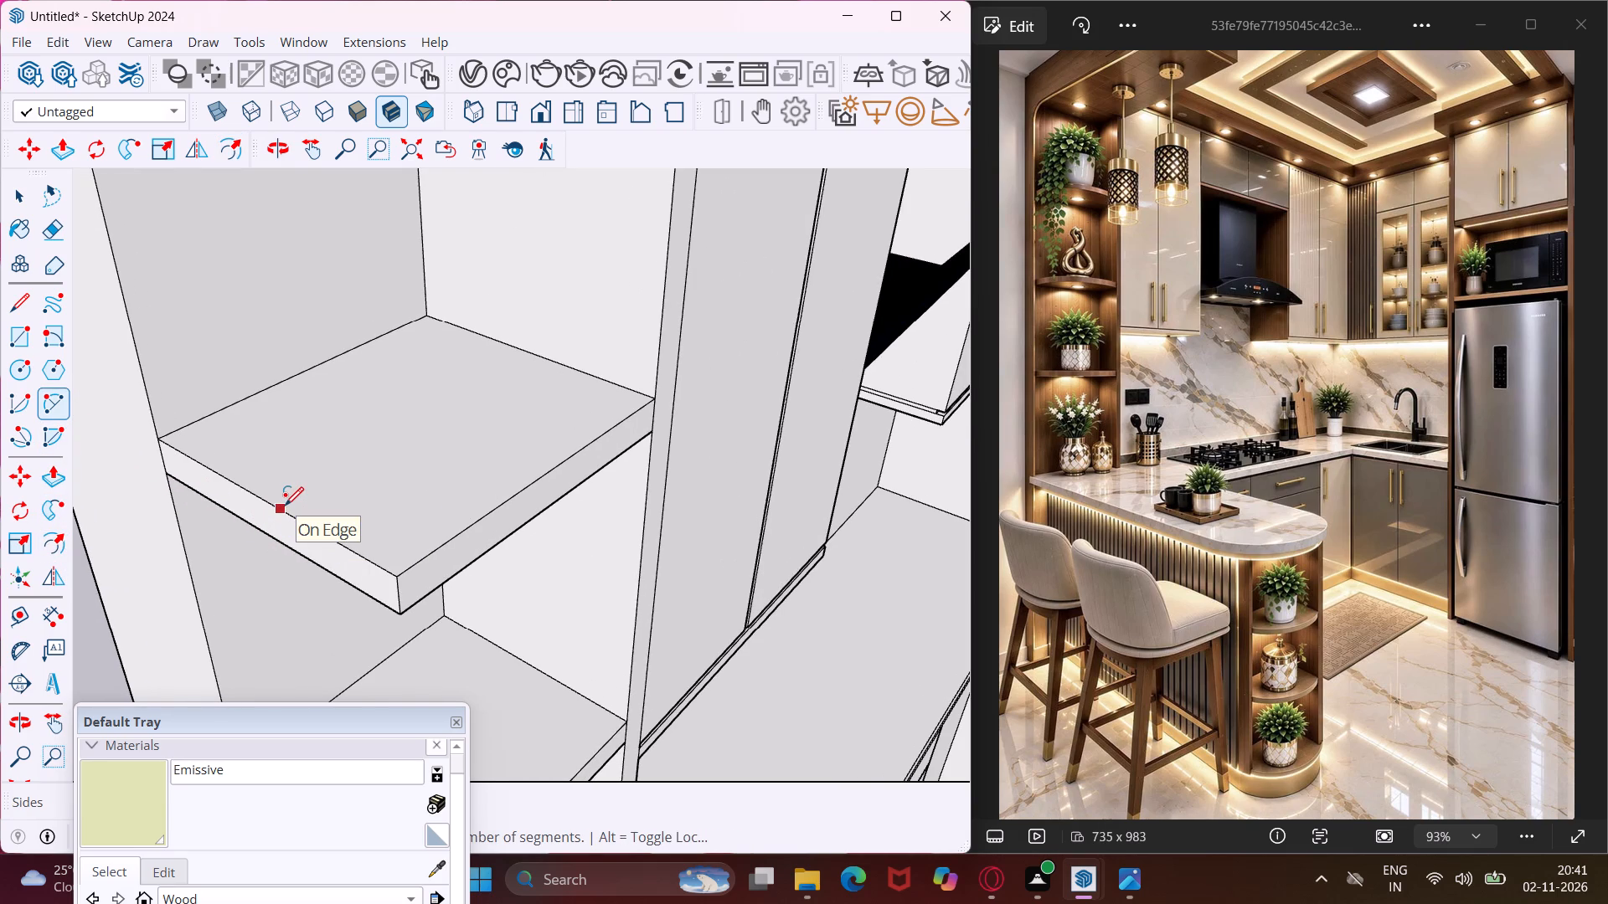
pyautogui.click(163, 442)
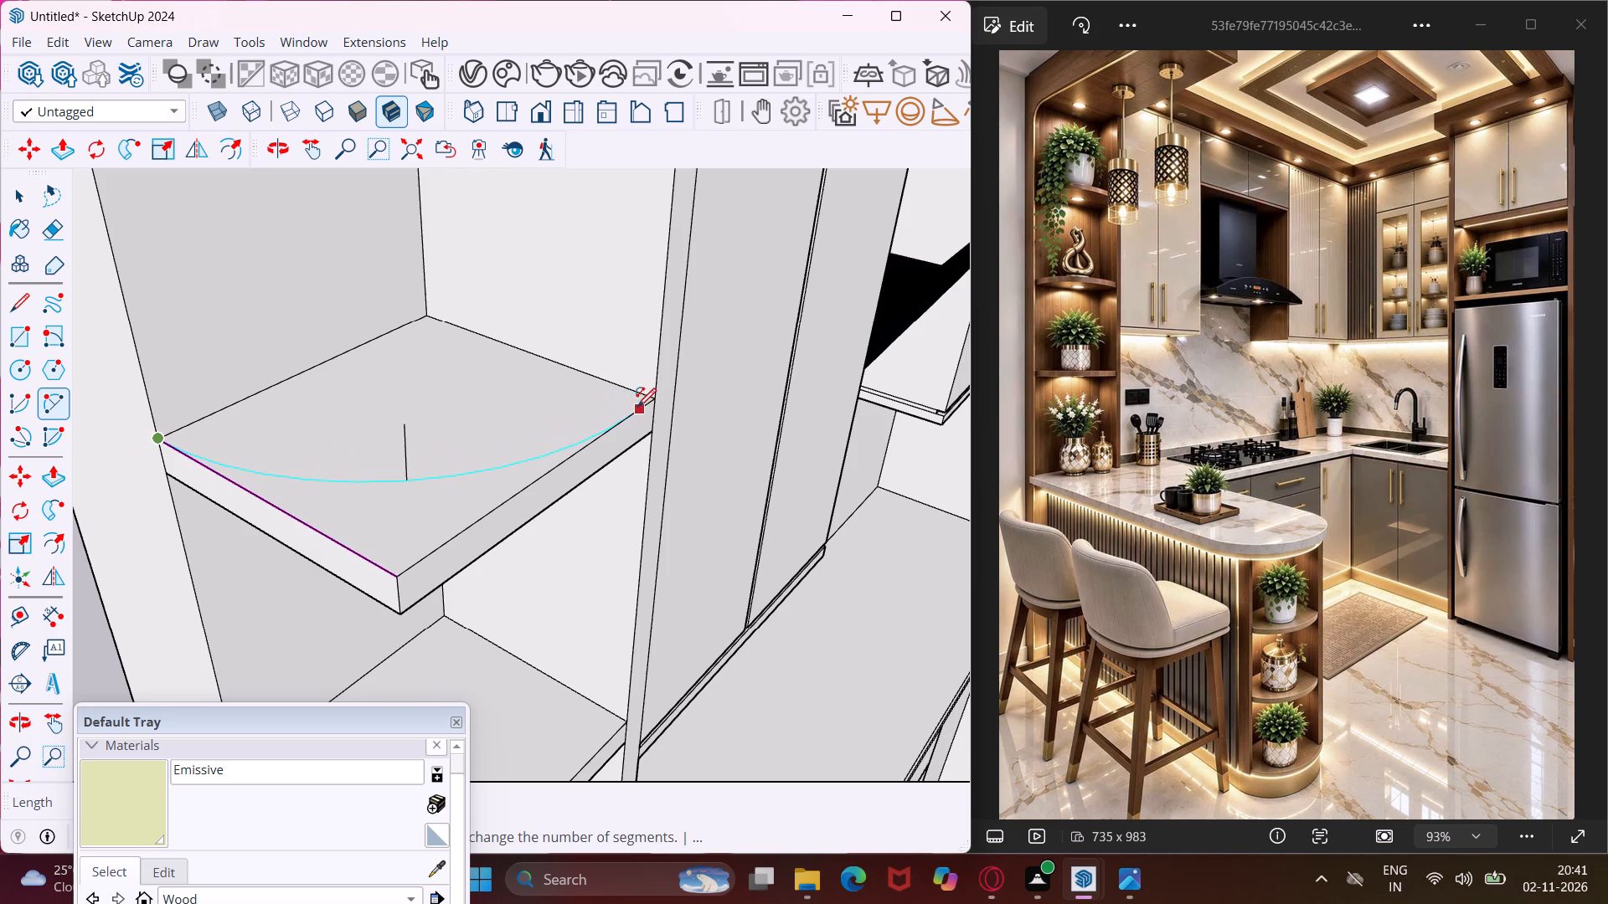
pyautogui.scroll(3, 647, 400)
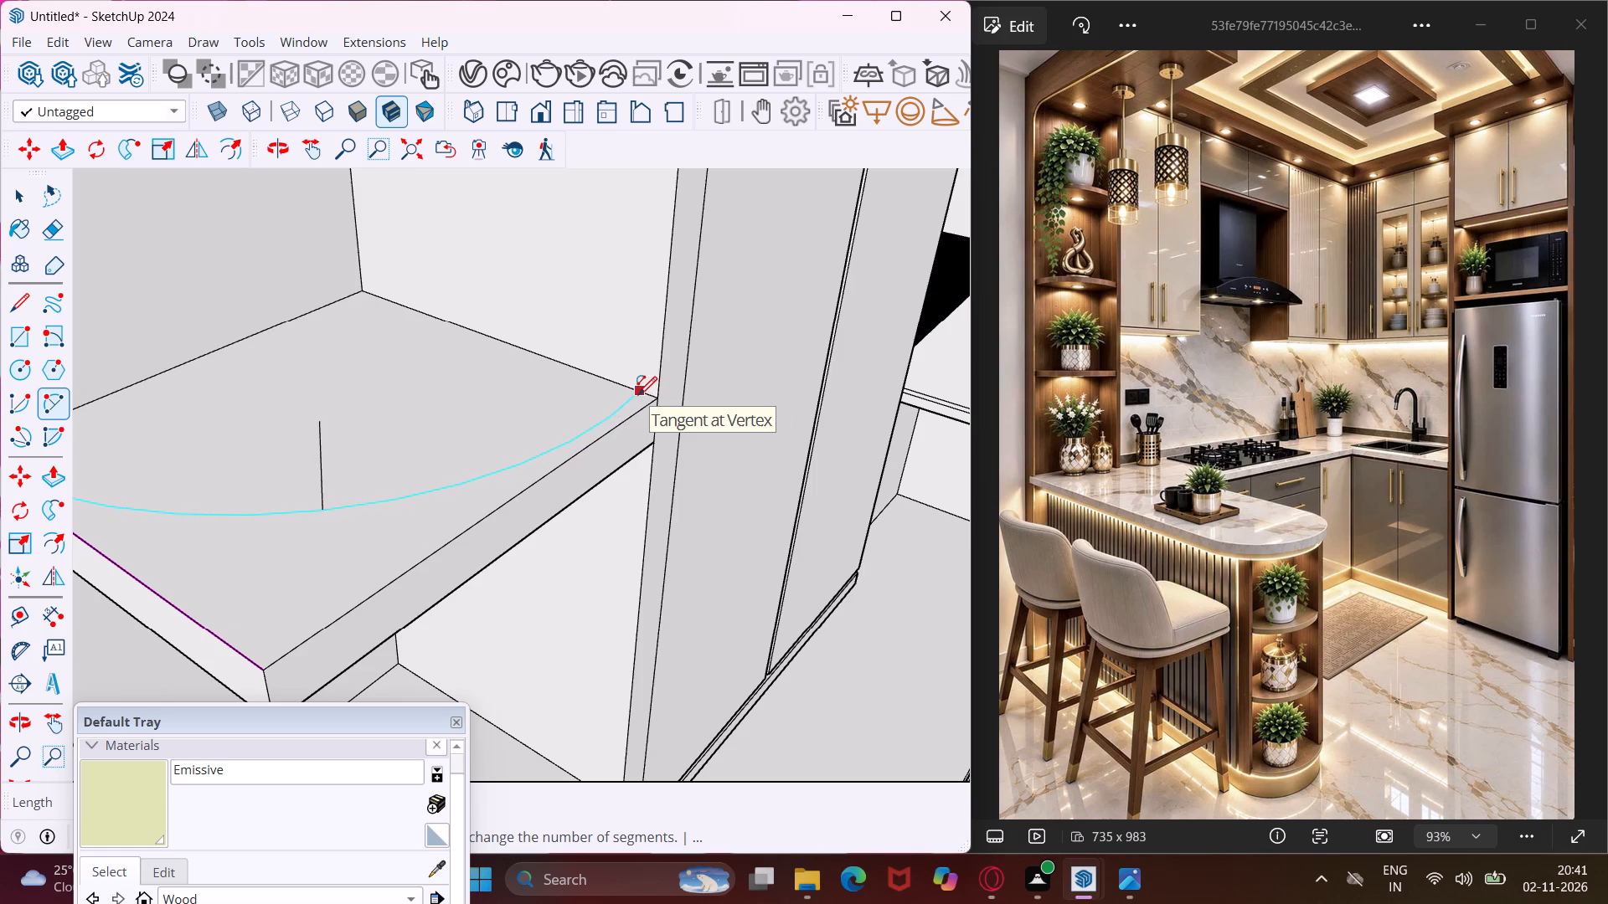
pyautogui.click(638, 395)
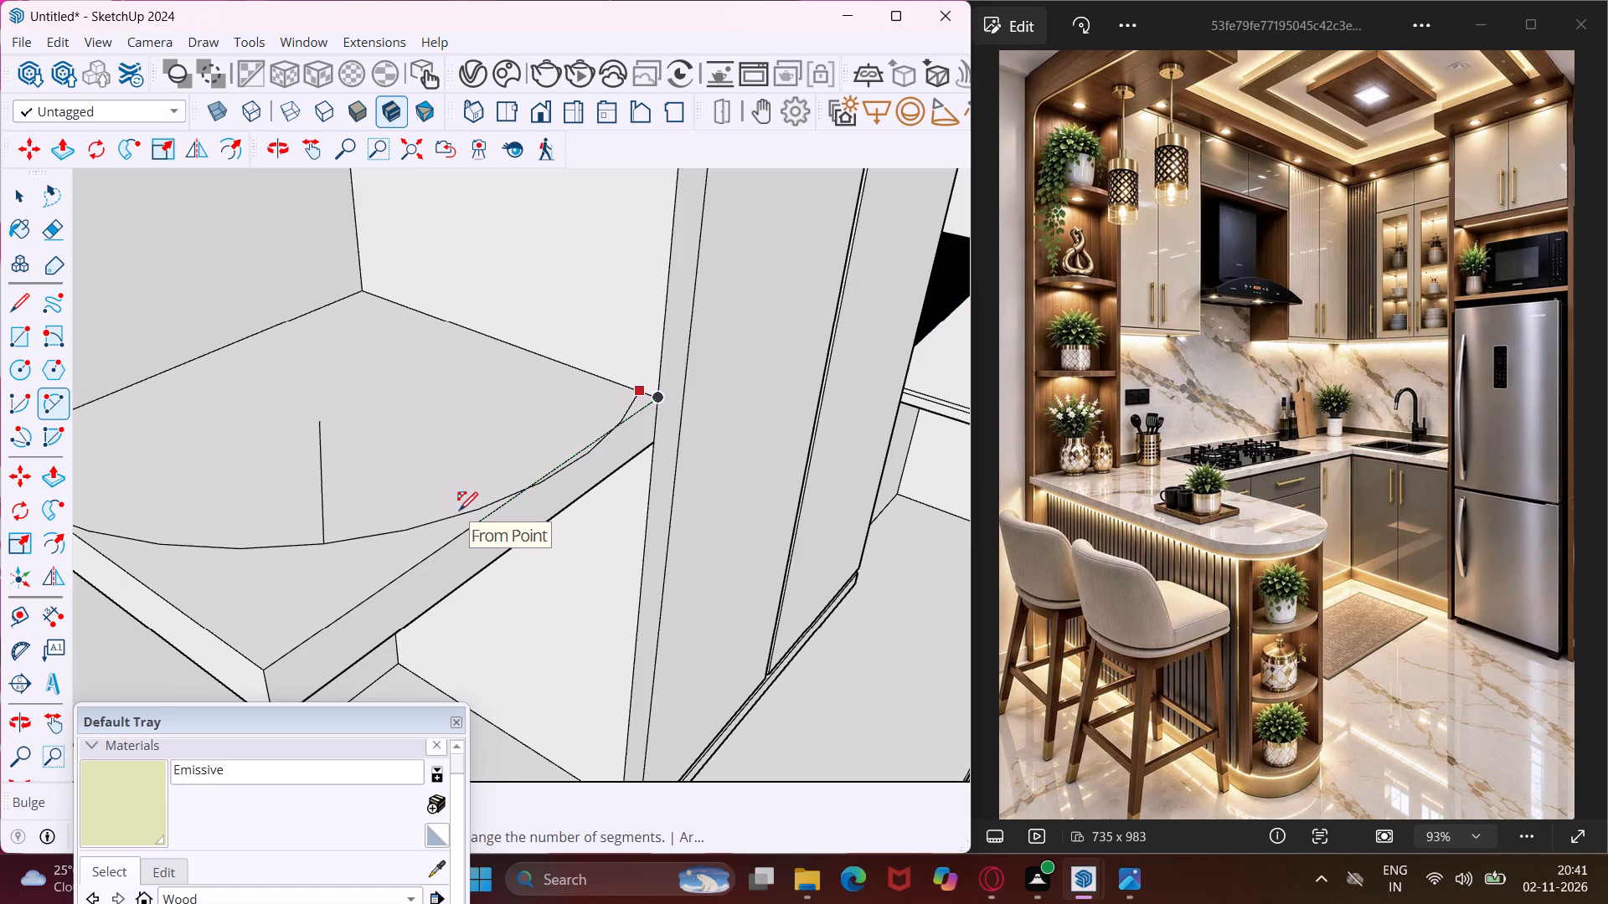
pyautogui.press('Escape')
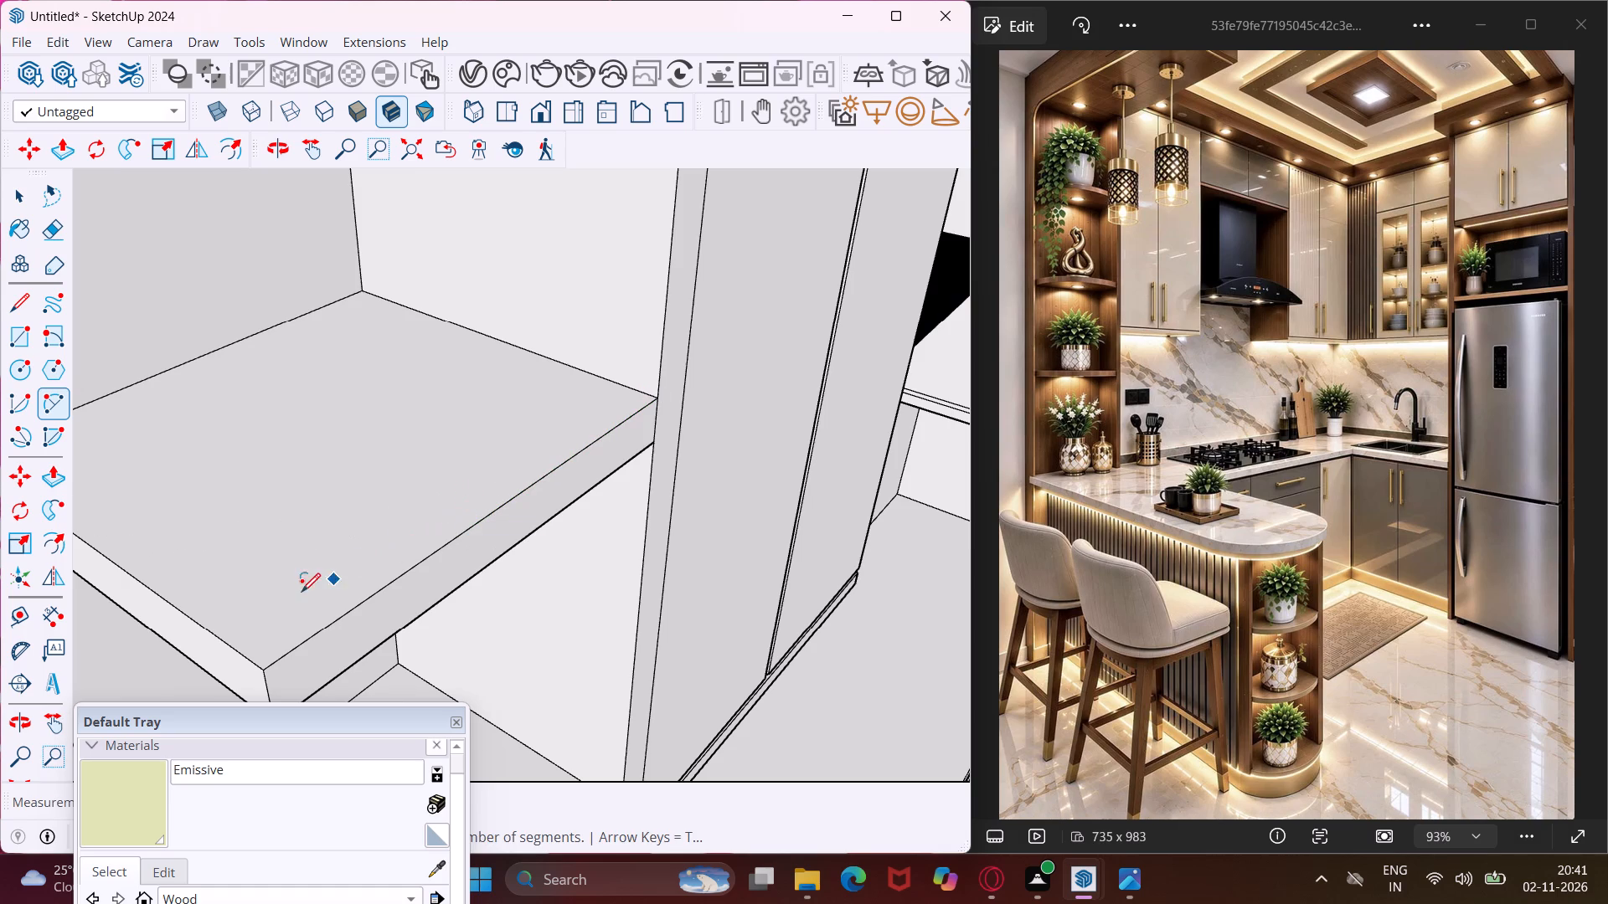
# Draw an arc tangent to both edges across the outer front corner of the top shelf in the niche.
pyautogui.click(150, 590)
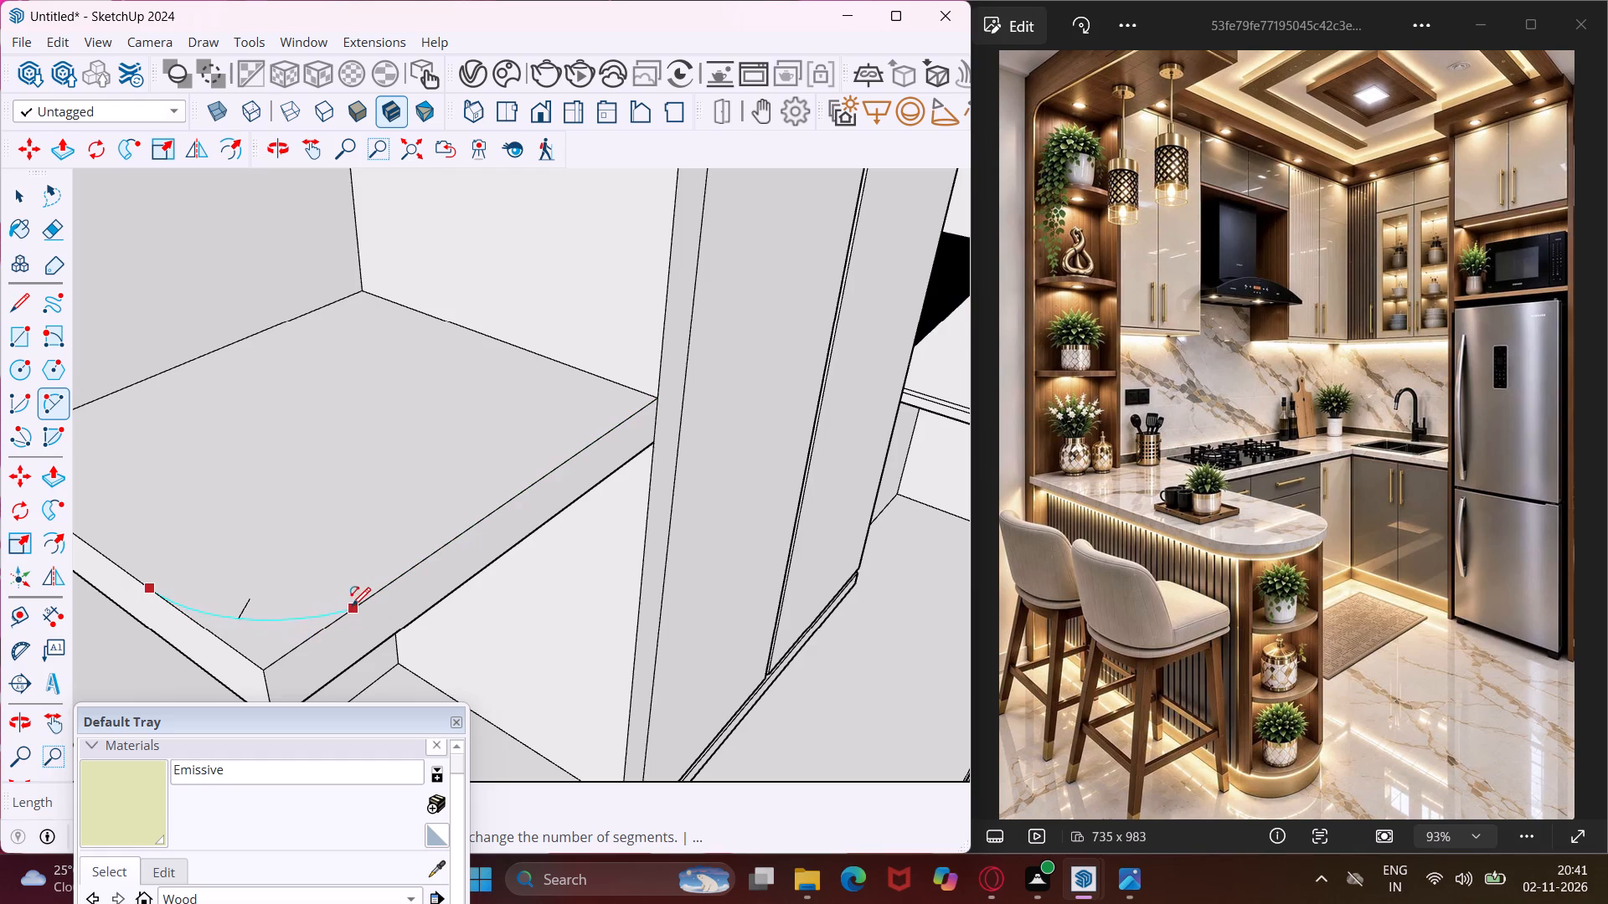
pyautogui.click(401, 569)
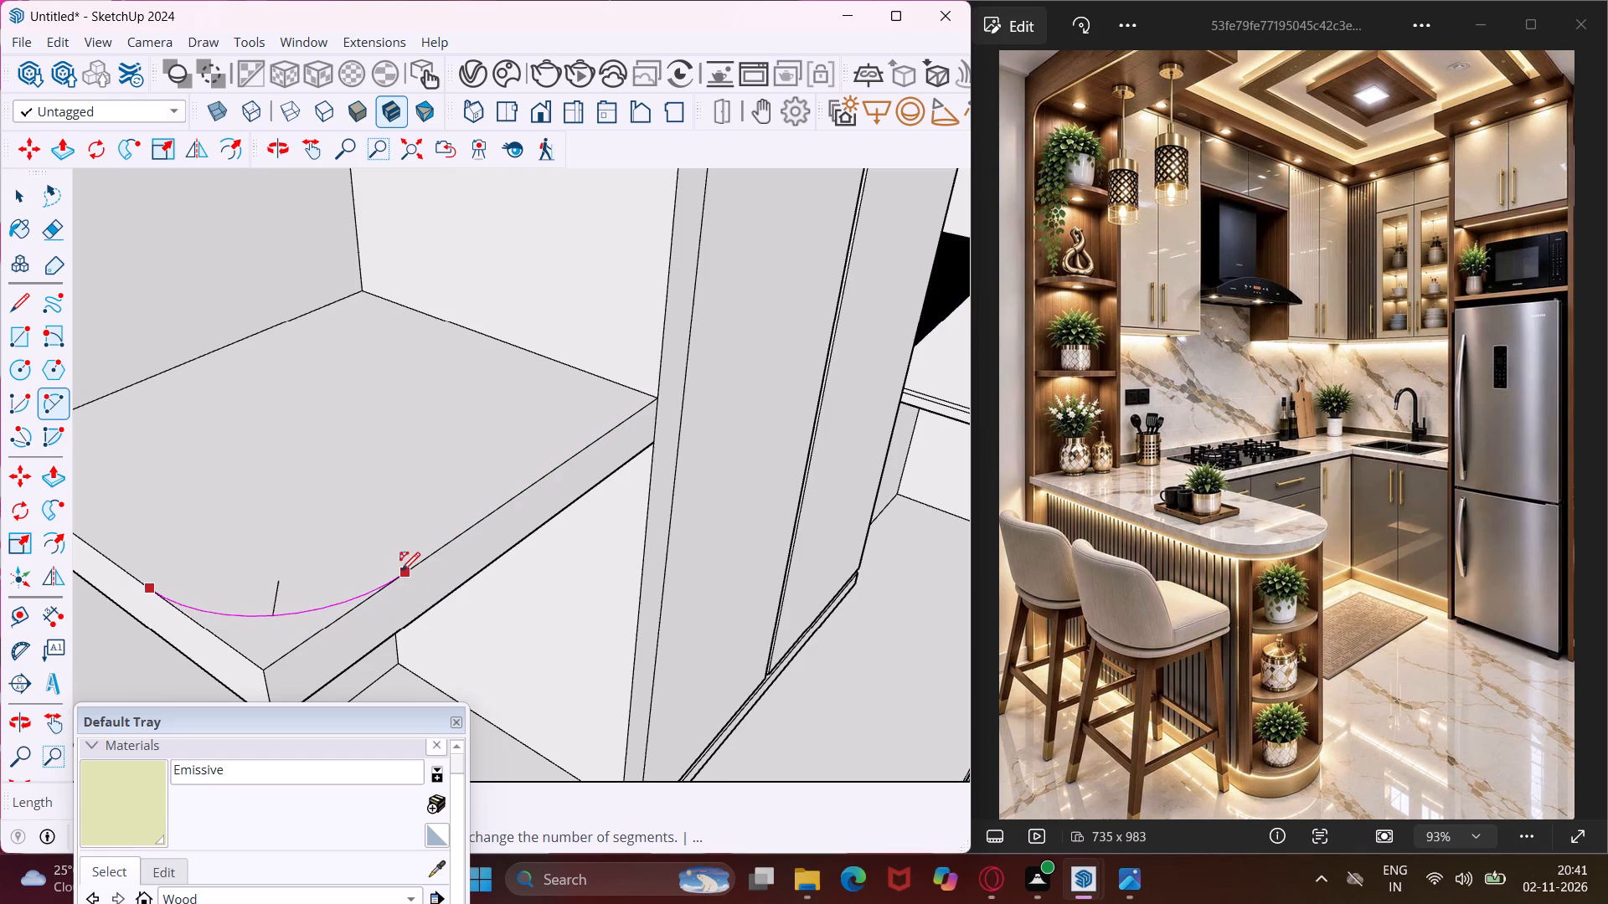
pyautogui.click(352, 611)
pyautogui.scroll(-10, 346, 529)
pyautogui.scroll(1, 329, 498)
pyautogui.scroll(-2, 329, 498)
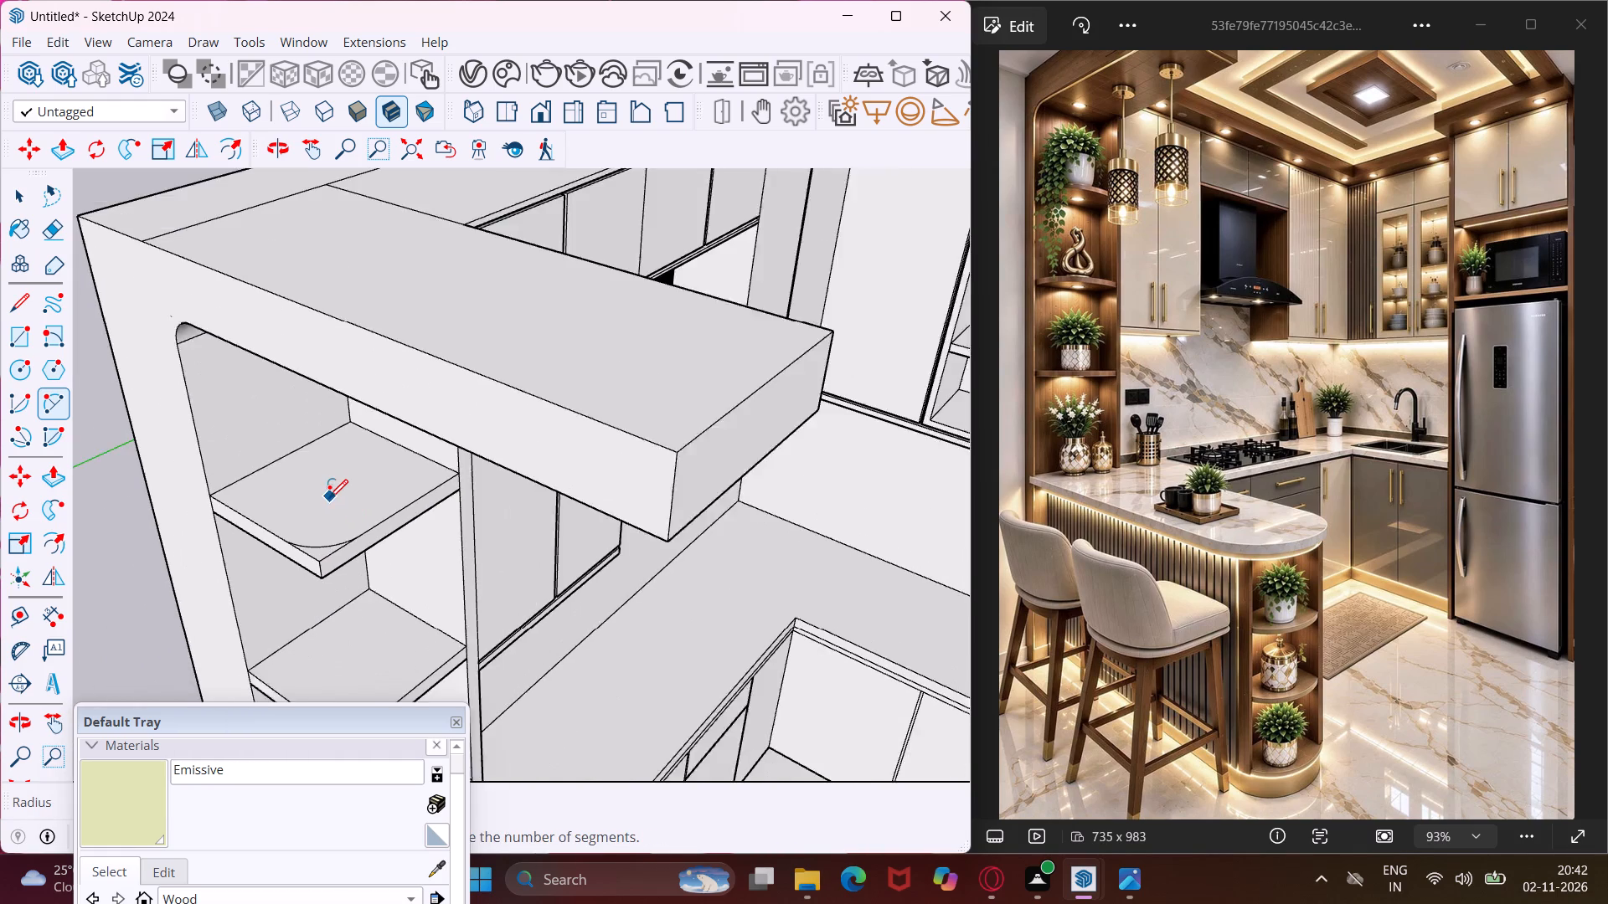
pyautogui.scroll(-17, 329, 498)
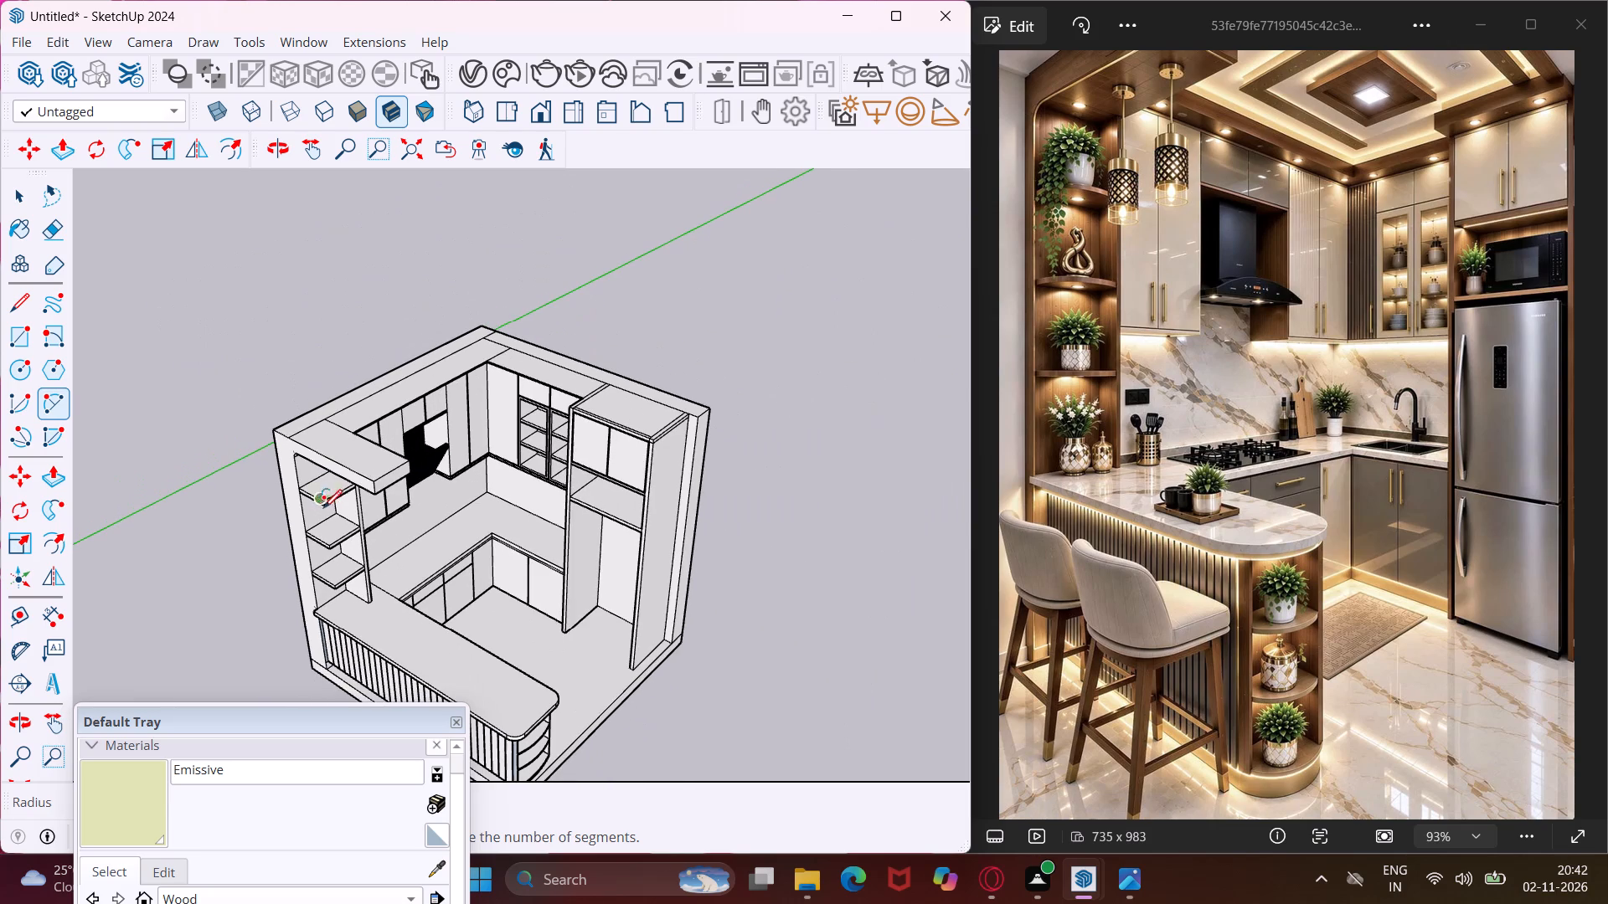
pyautogui.press('Escape')
pyautogui.press('space')
# Copy the corner arc straight down from the top shelf onto the same corner of the middle shelf.
pyautogui.scroll(3, 321, 497)
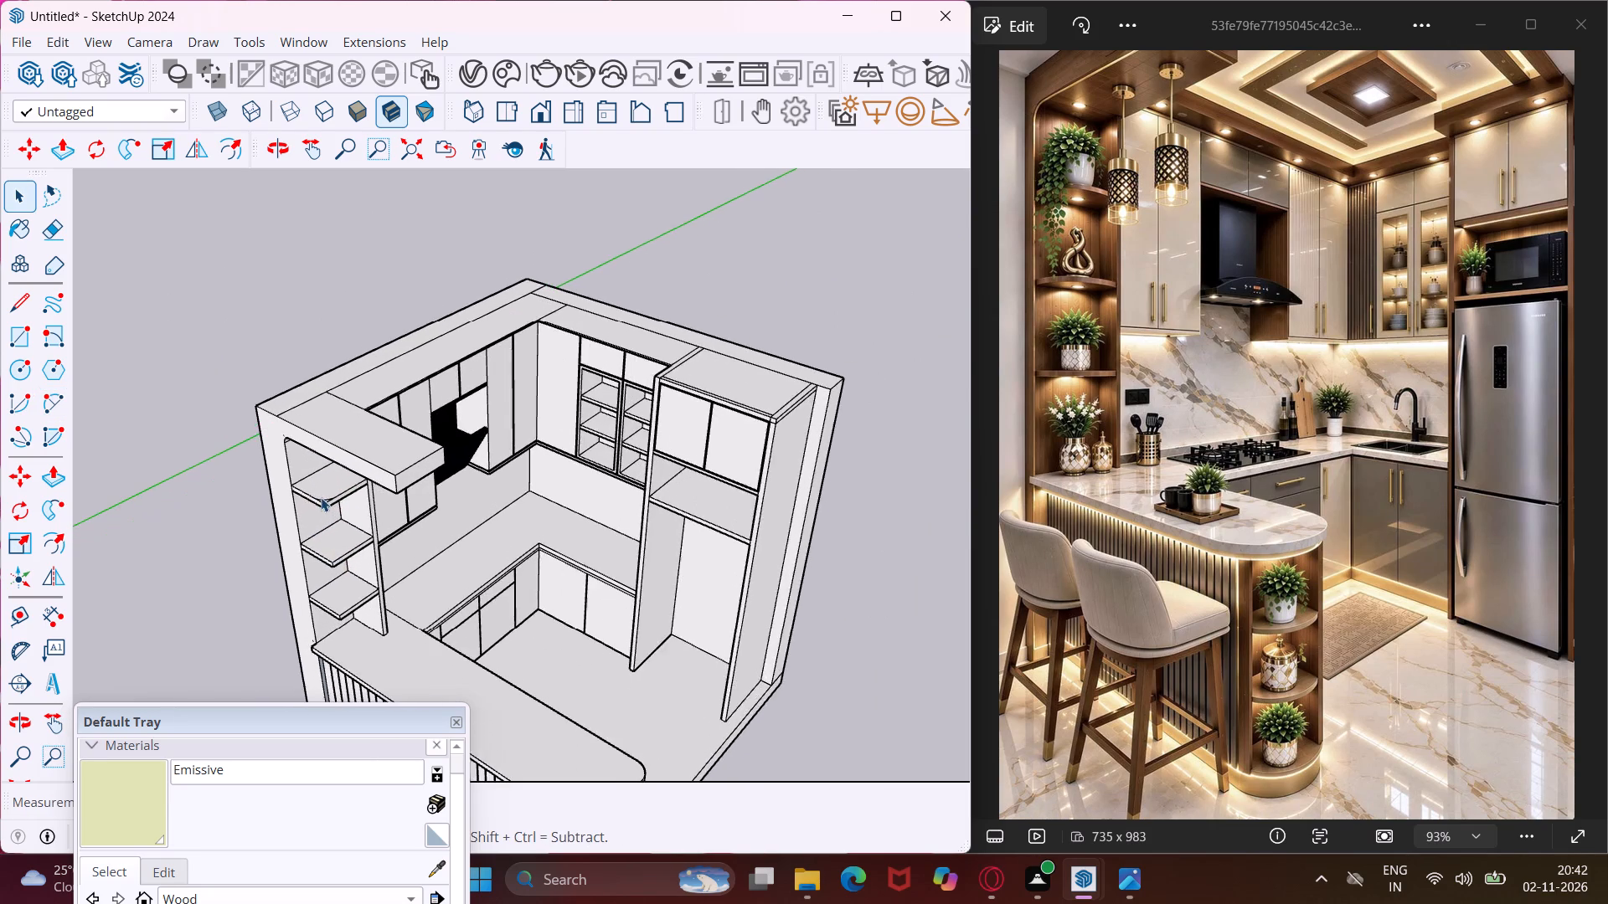
pyautogui.scroll(18, 321, 497)
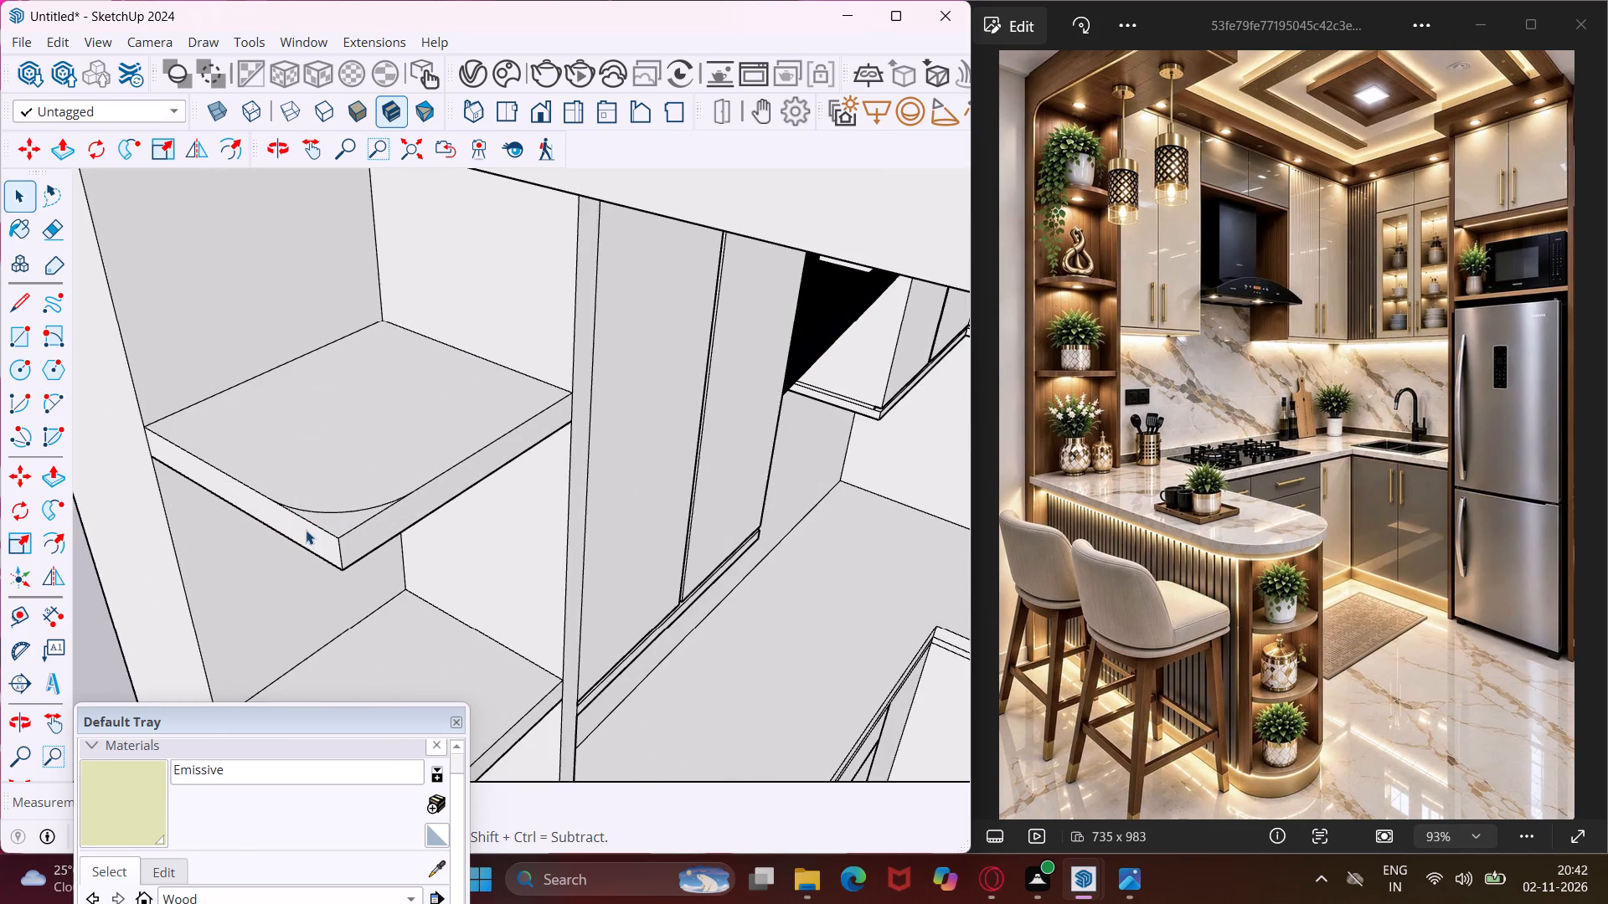
pyautogui.click(307, 514)
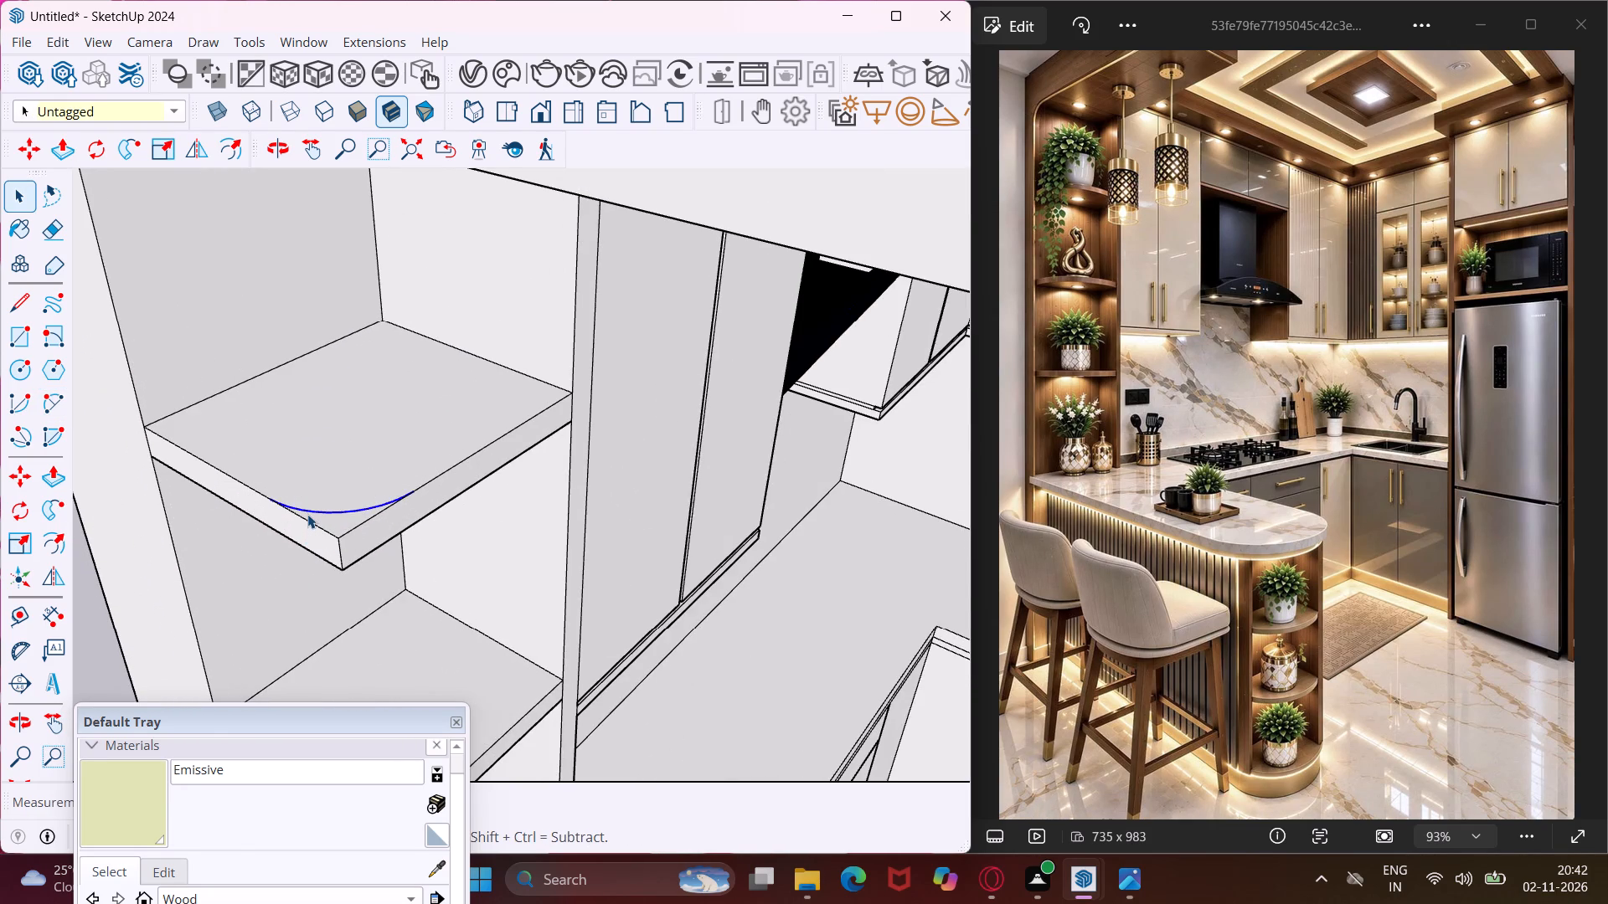
pyautogui.press('m')
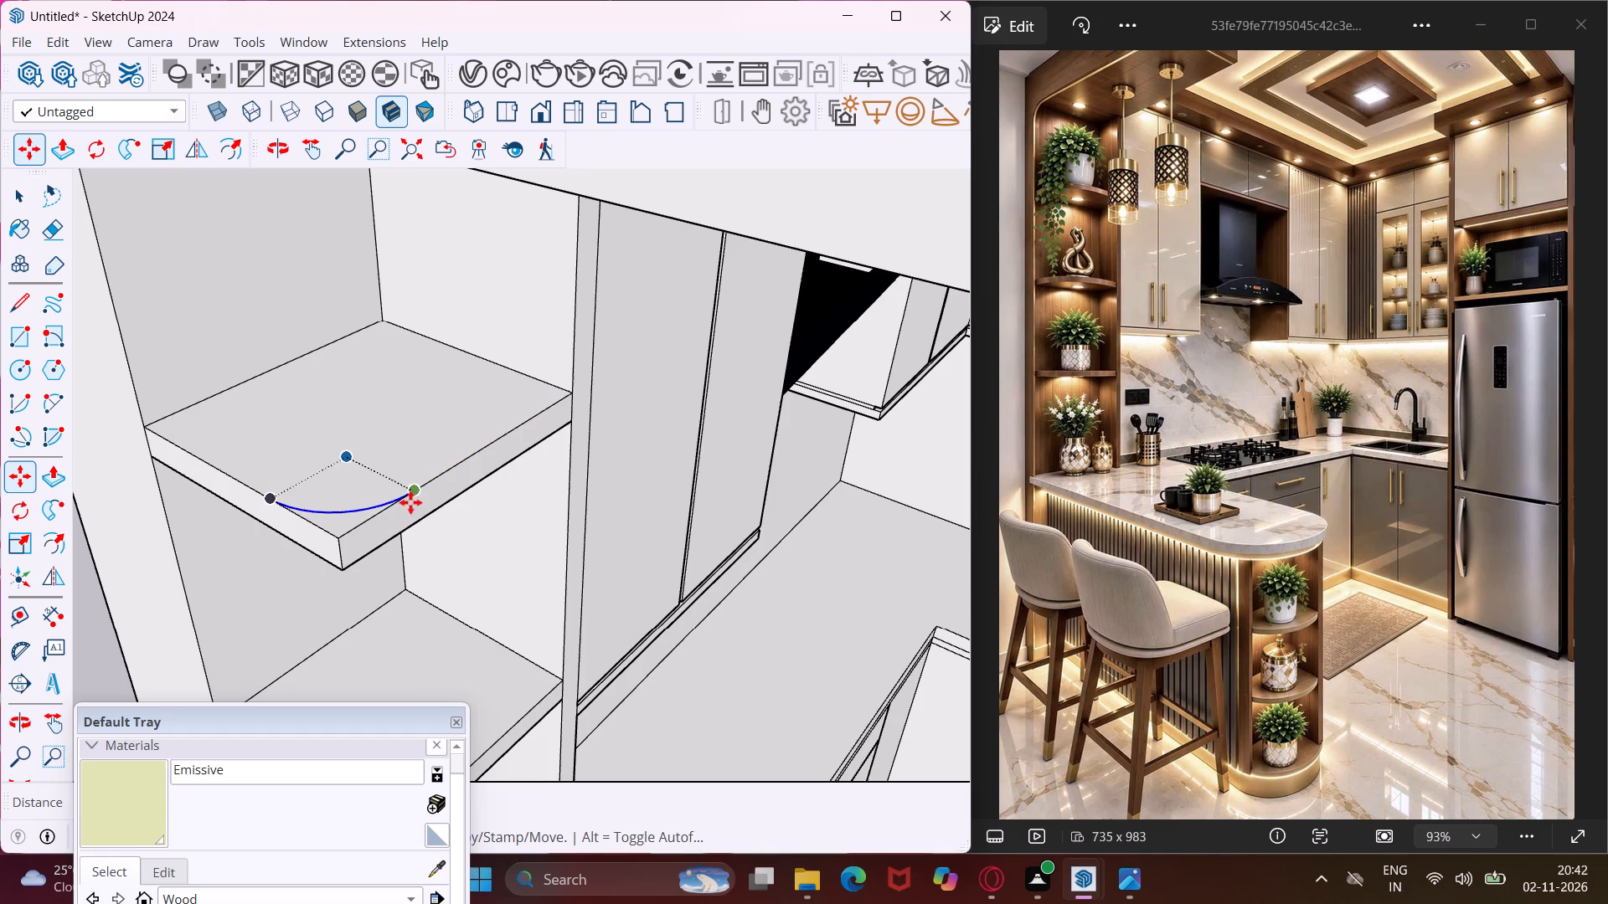
pyautogui.click(415, 493)
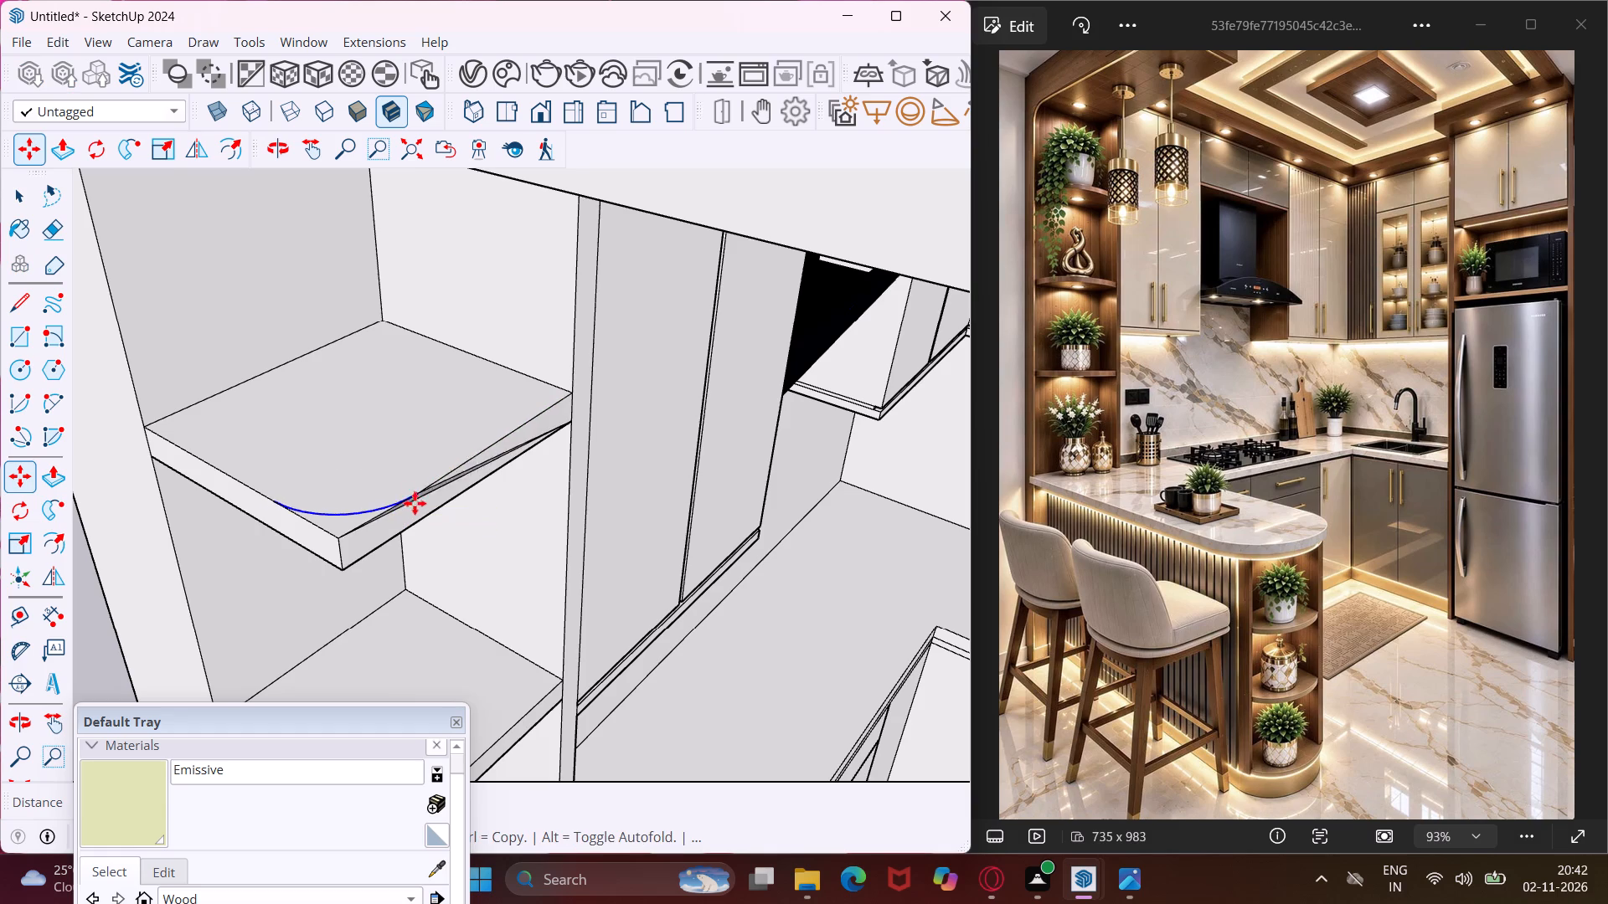
pyautogui.scroll(-12, 414, 509)
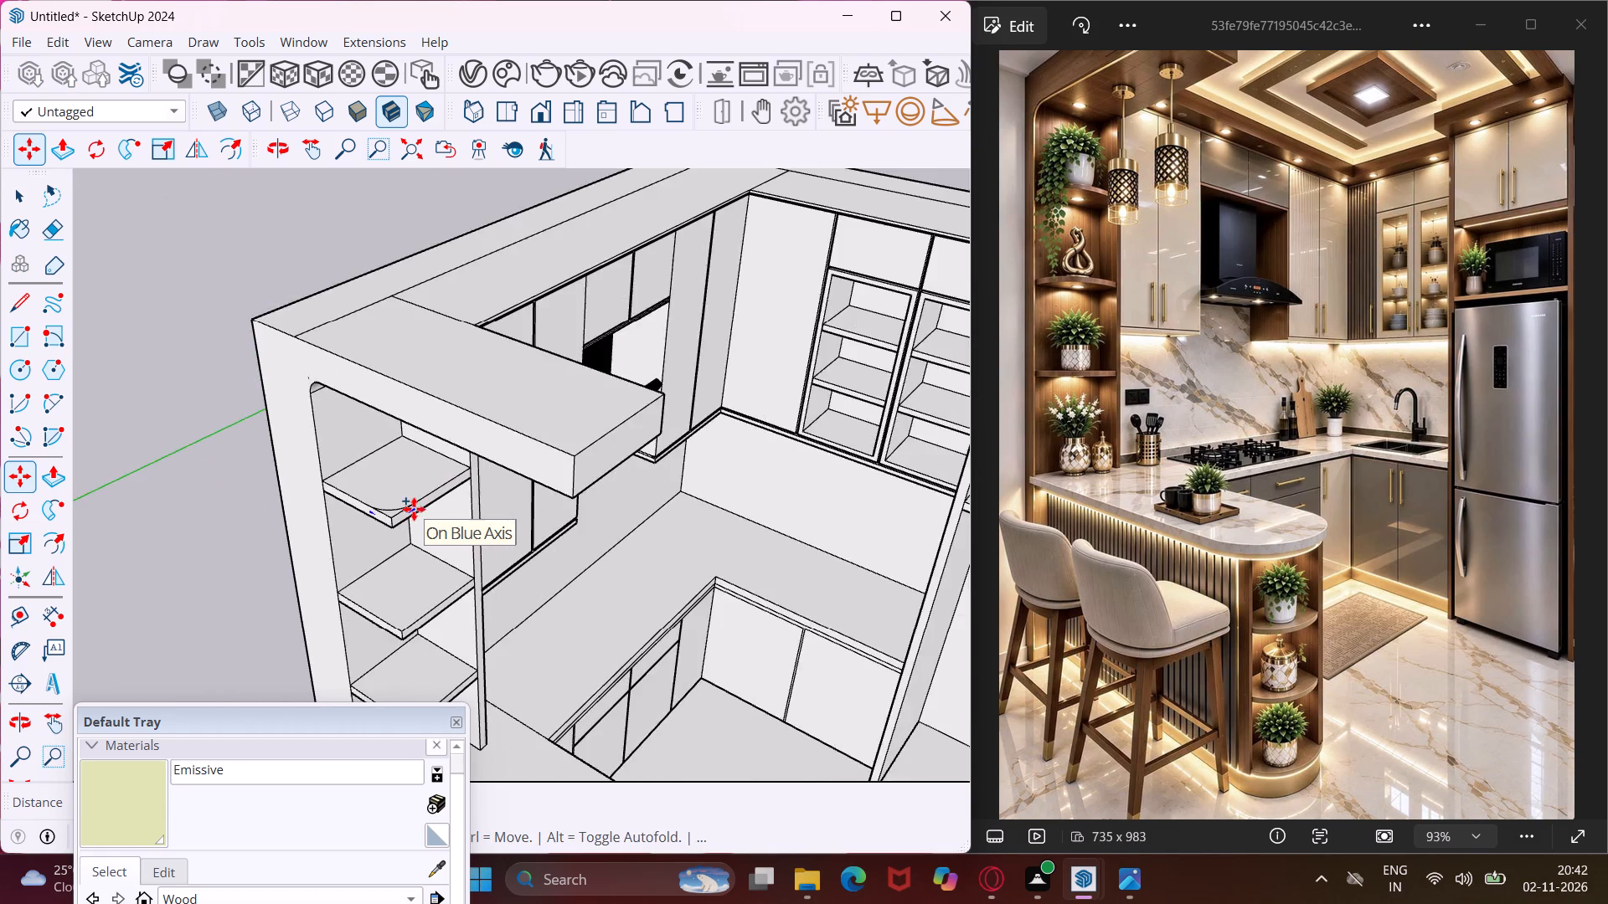
pyautogui.scroll(-4, 414, 509)
pyautogui.scroll(14, 427, 587)
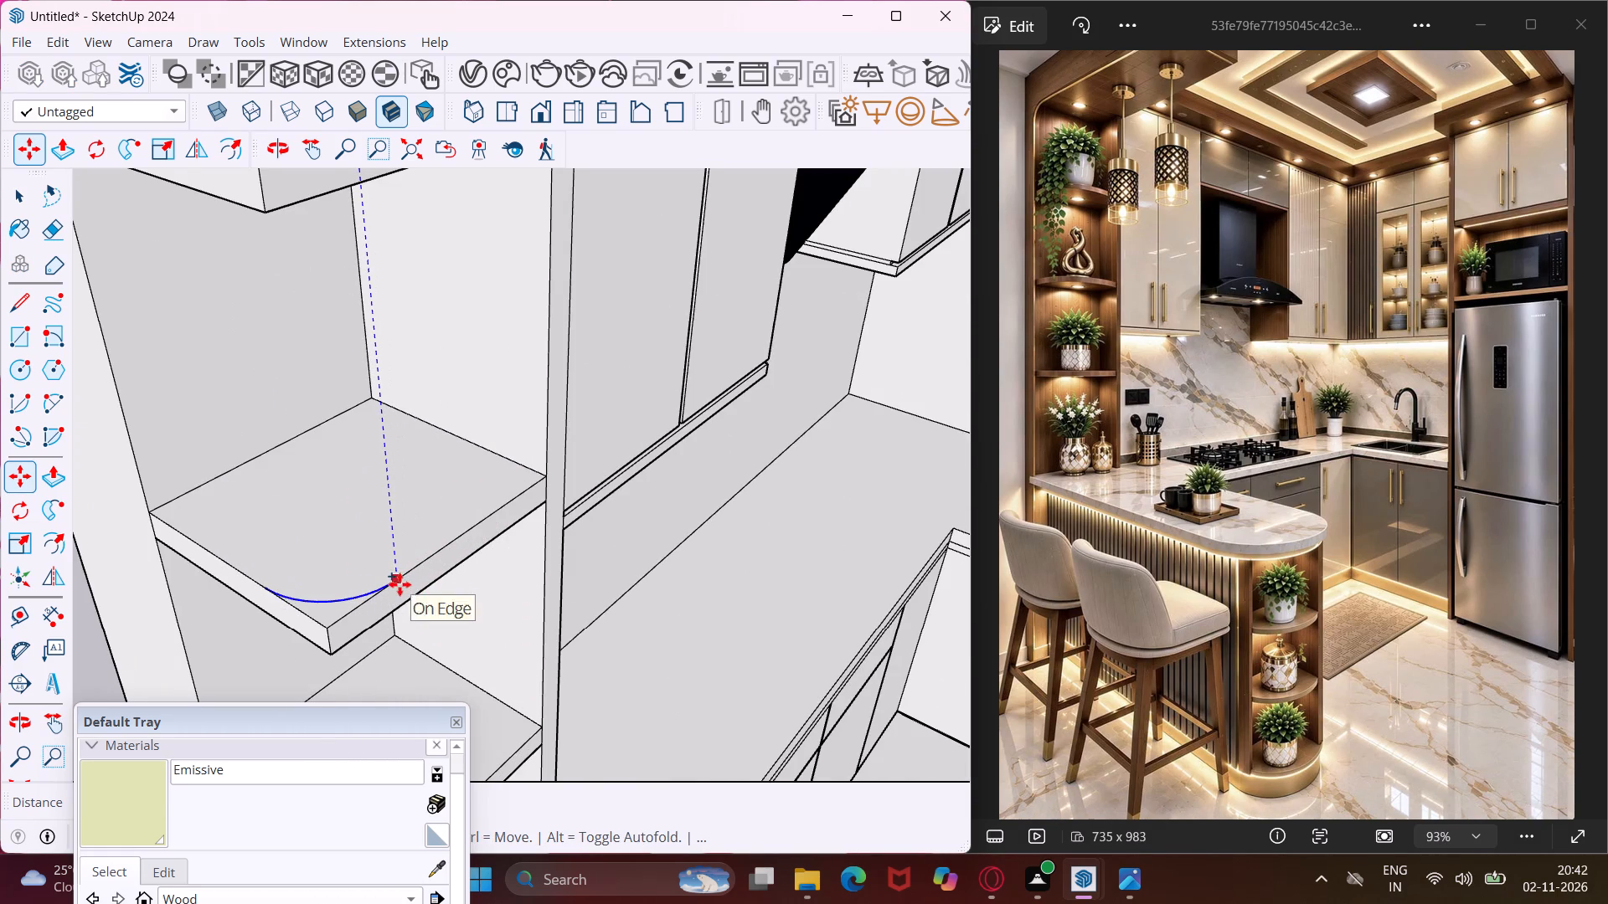
pyautogui.click(399, 584)
# Copy the corner arc straight down from the middle shelf onto the matching corner of the lowest shelf.
pyautogui.scroll(-17, 374, 523)
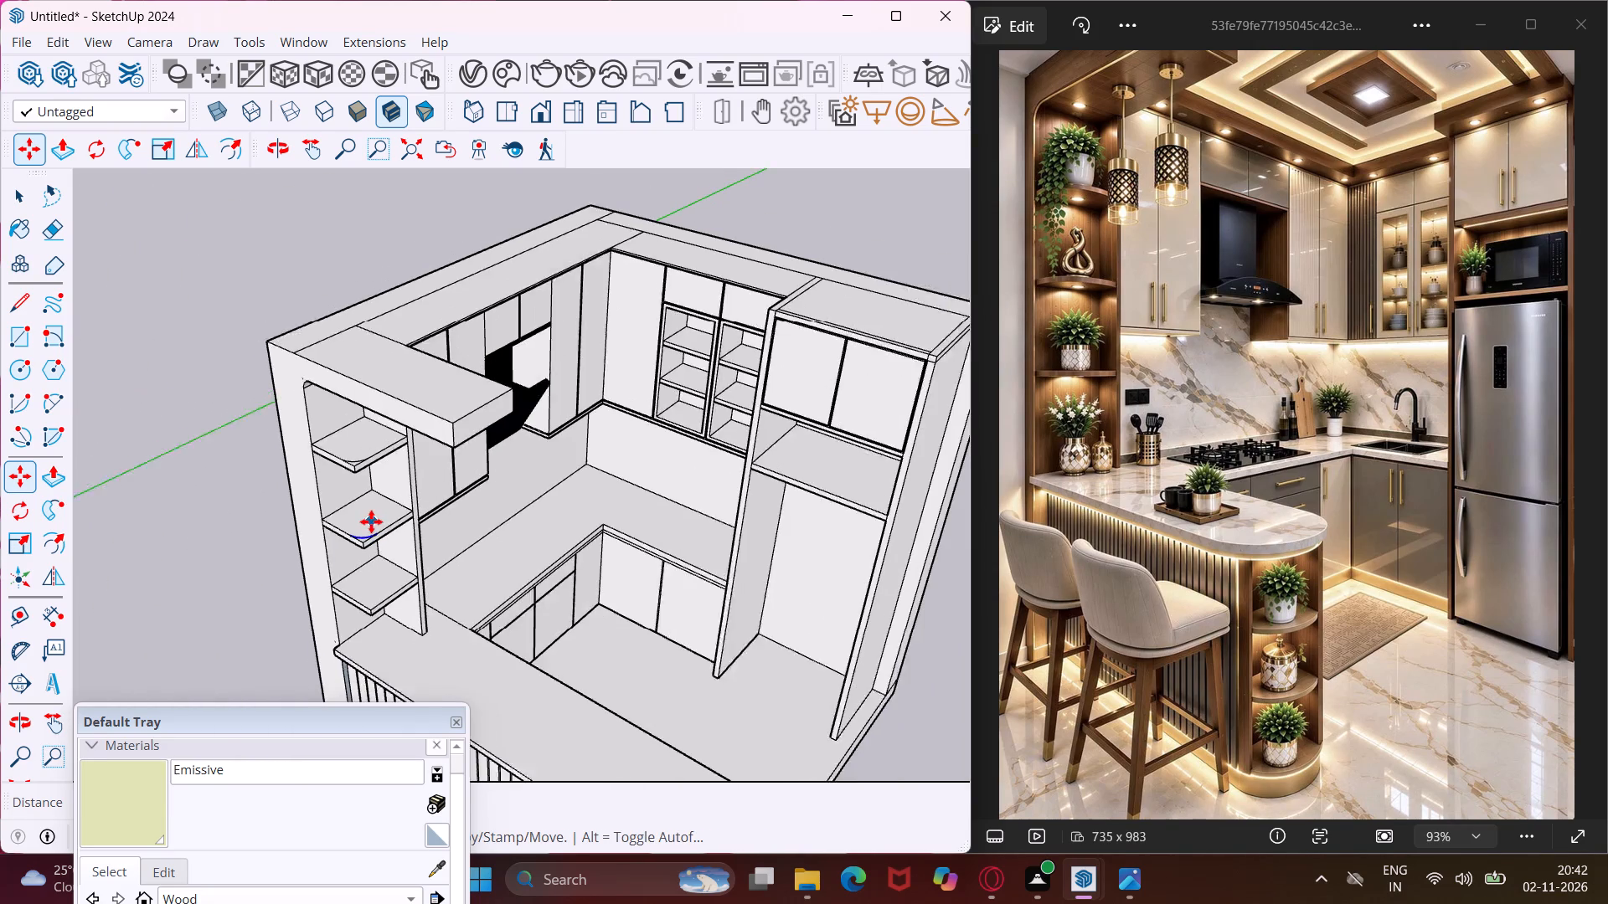
pyautogui.scroll(2, 374, 663)
pyautogui.moveTo(374, 663); pyautogui.dragTo(359, 577, button='middle')
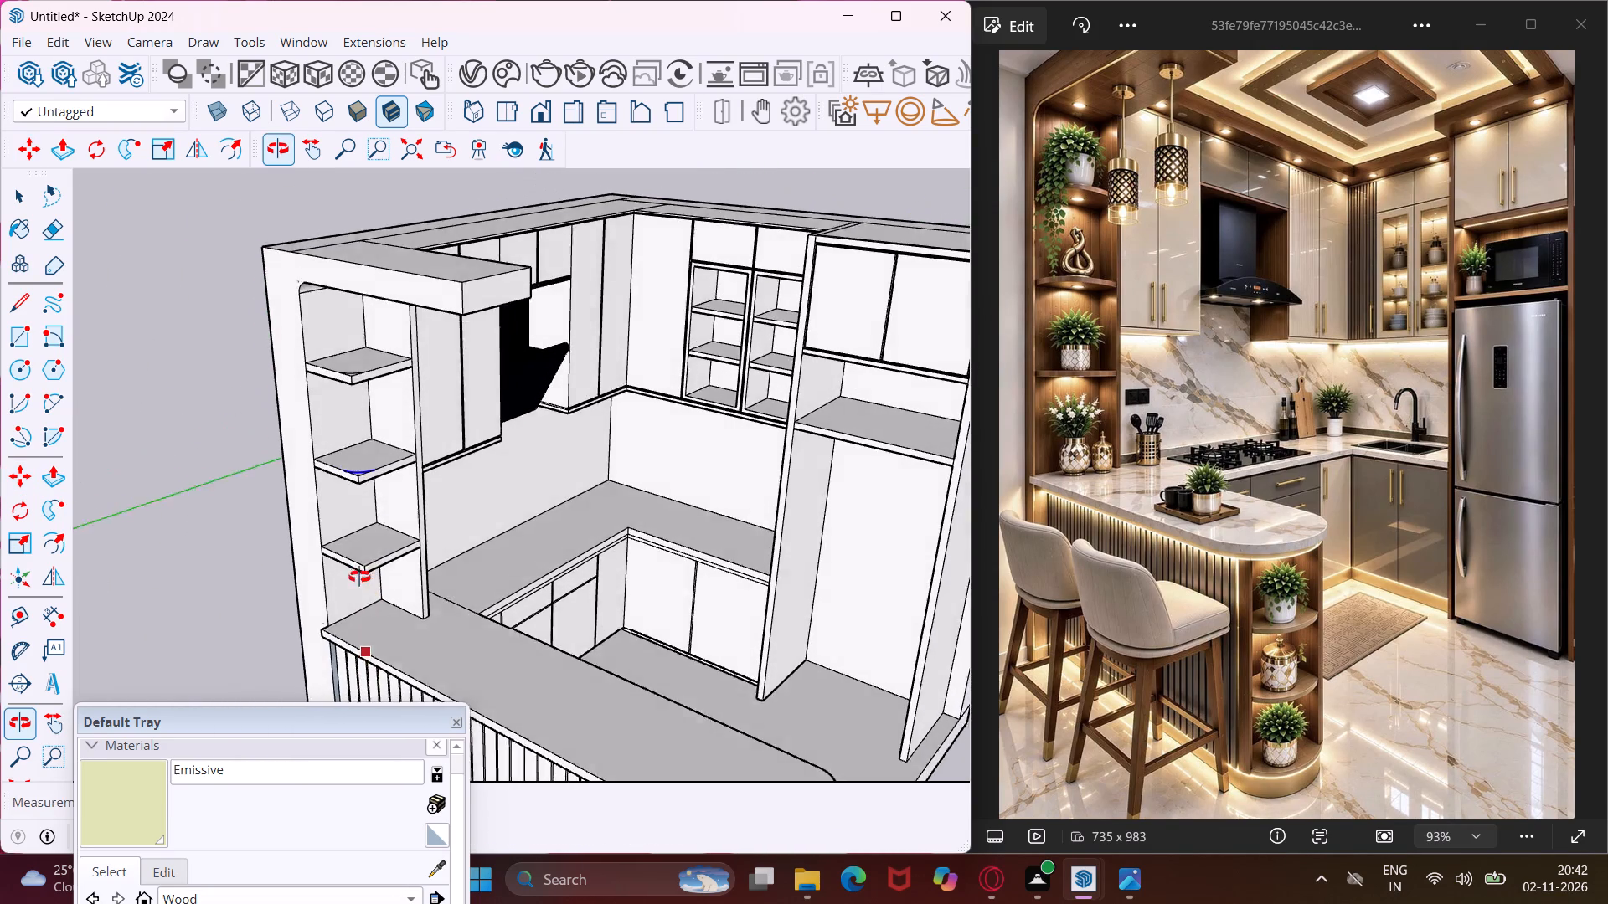
pyautogui.moveTo(359, 577); pyautogui.dragTo(357, 573, button='middle')
pyautogui.scroll(8, 379, 512)
pyautogui.scroll(1, 376, 399)
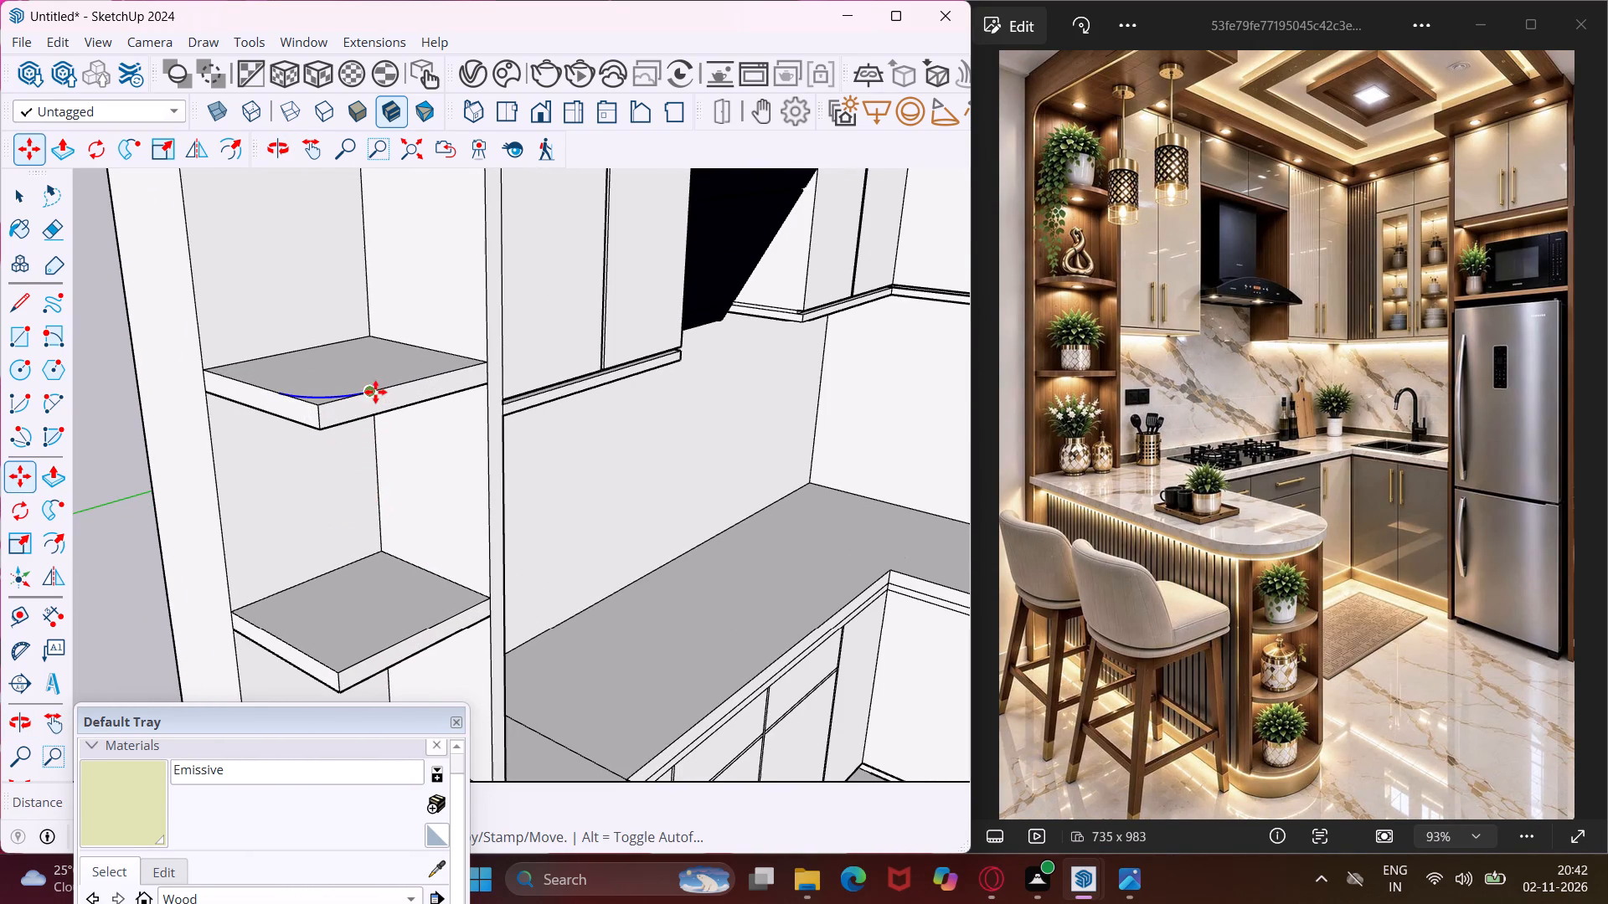
pyautogui.click(373, 392)
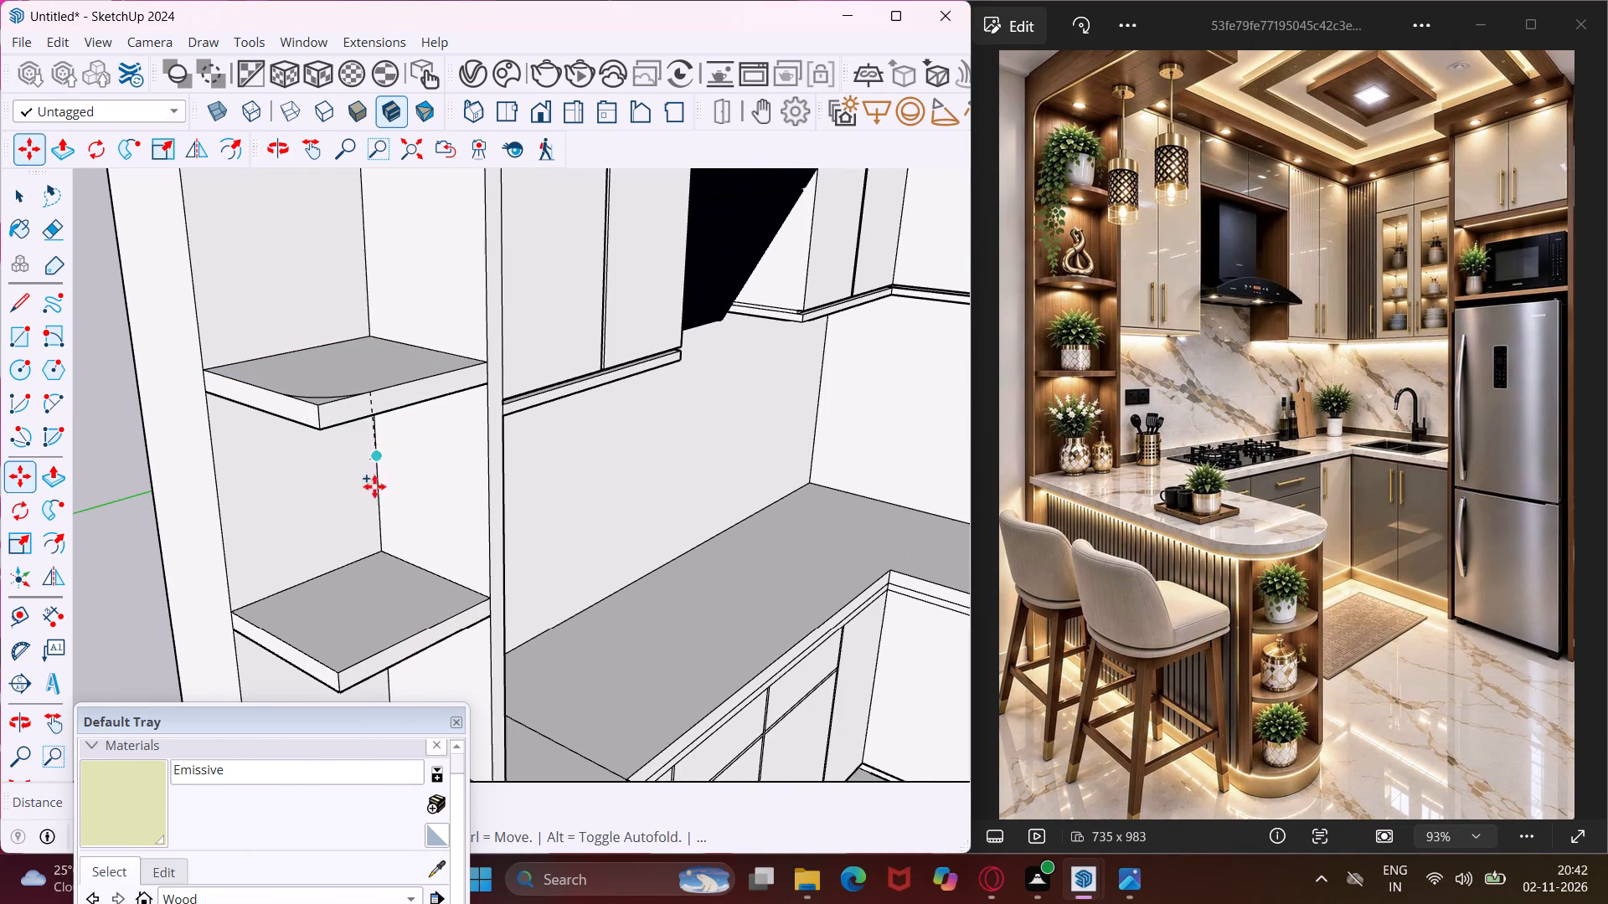
pyautogui.click(379, 658)
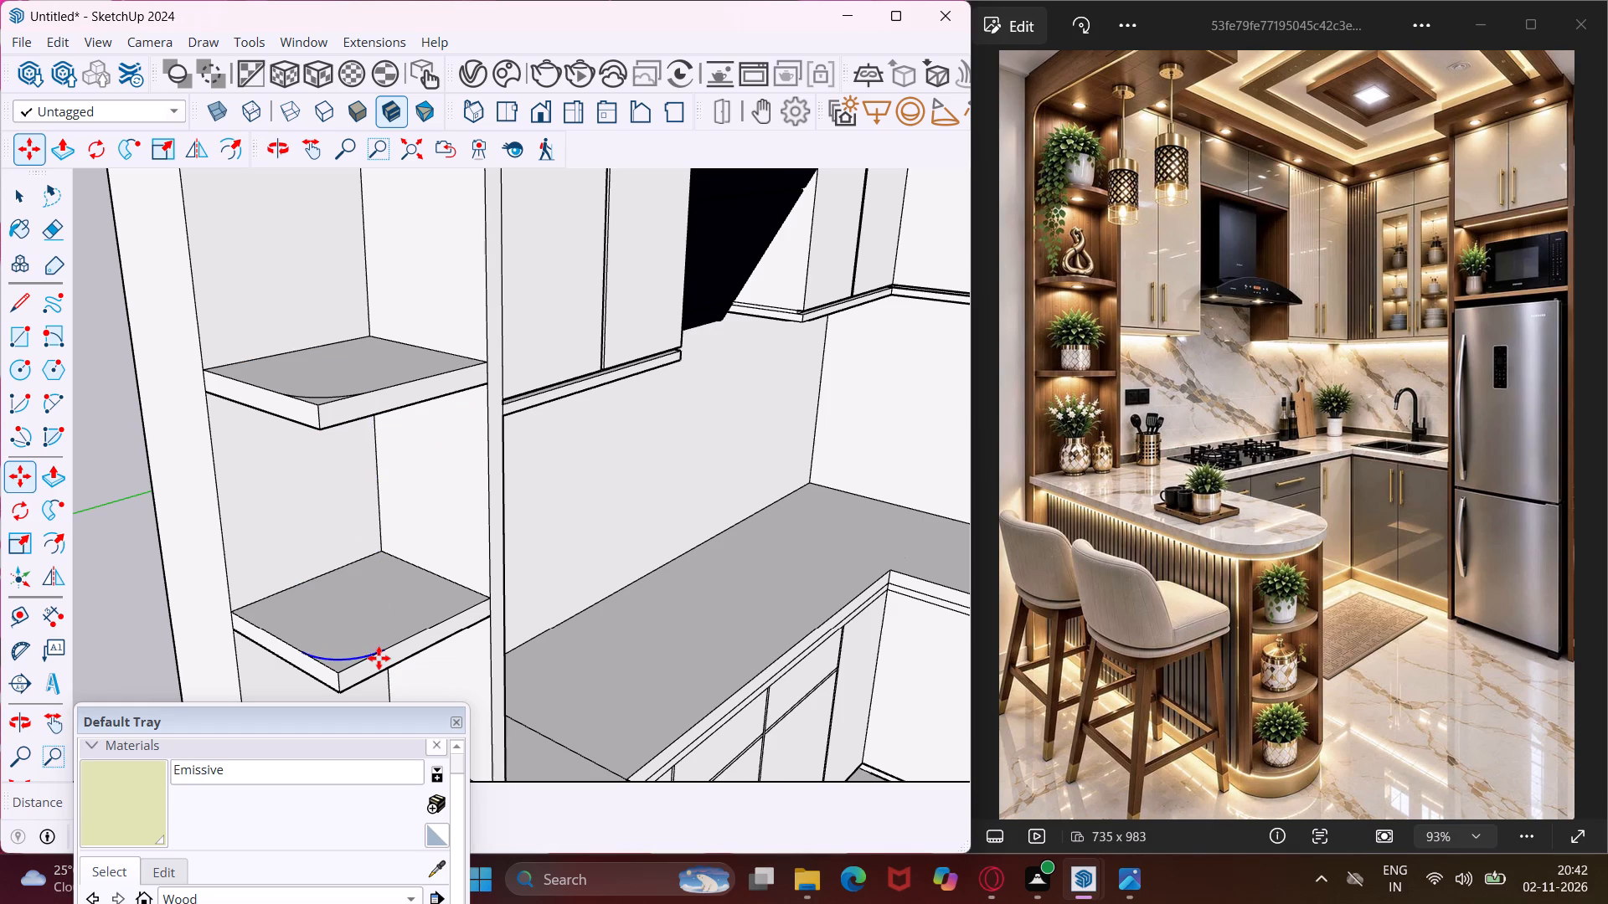
pyautogui.press('`')
pyautogui.press('Escape')
pyautogui.press('space')
# Push/Pull the corner sliver outside the middle shelf's arc down through the full shelf thickness to round the corner.
pyautogui.scroll(3, 356, 667)
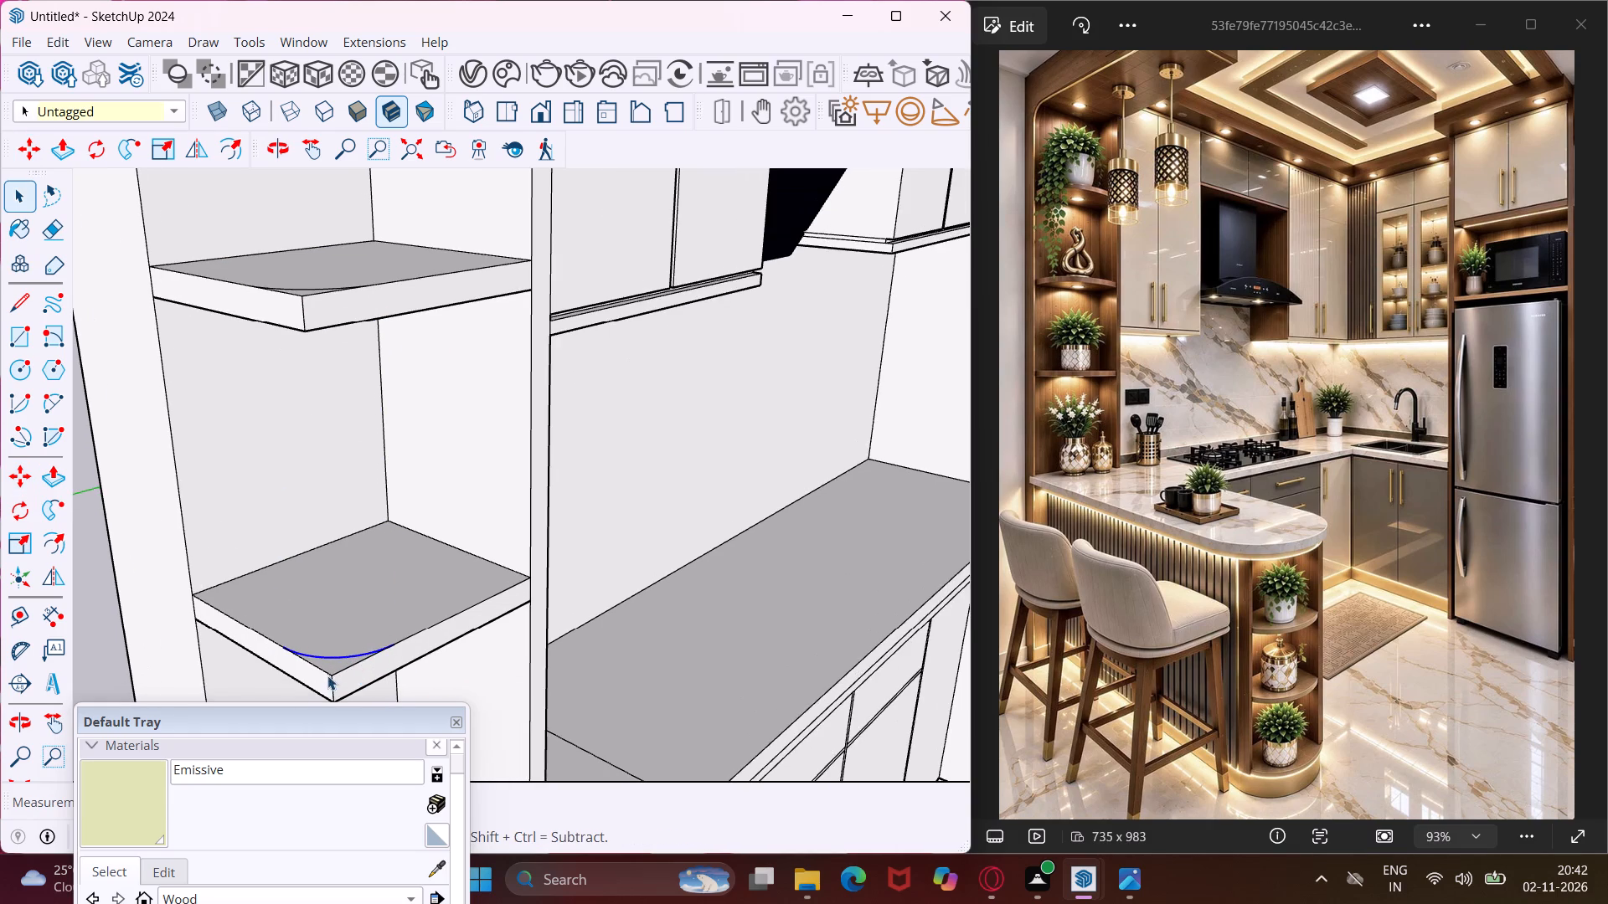
pyautogui.moveTo(327, 675); pyautogui.dragTo(355, 717, button='middle')
pyautogui.moveTo(333, 324); pyautogui.dragTo(332, 402, button='middle')
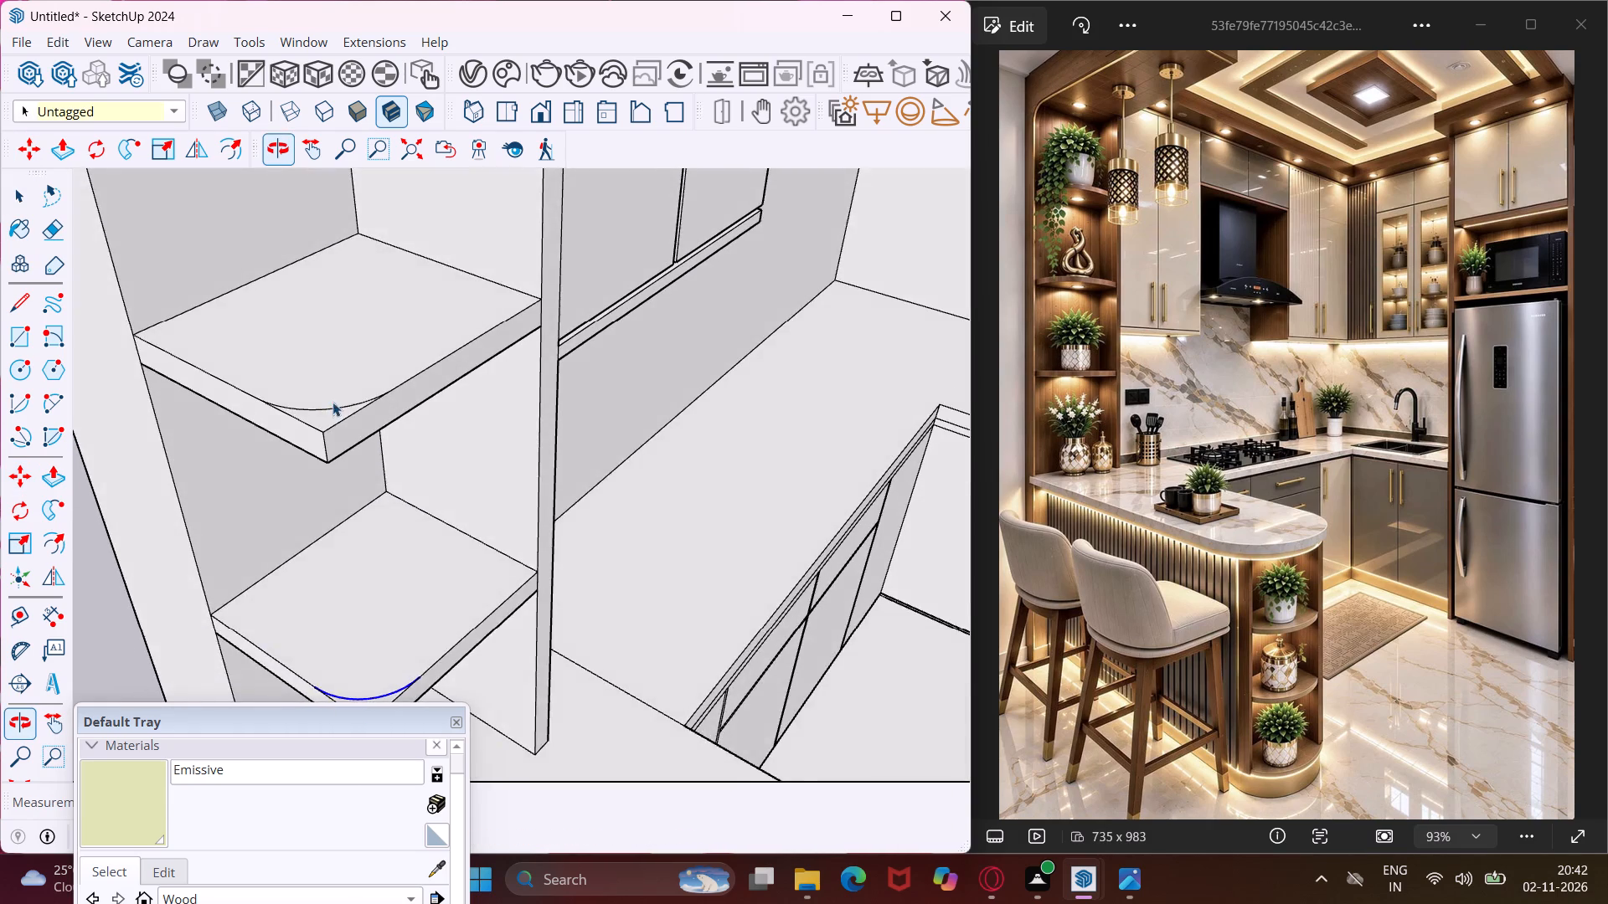
pyautogui.scroll(2, 322, 431)
pyautogui.click(322, 419)
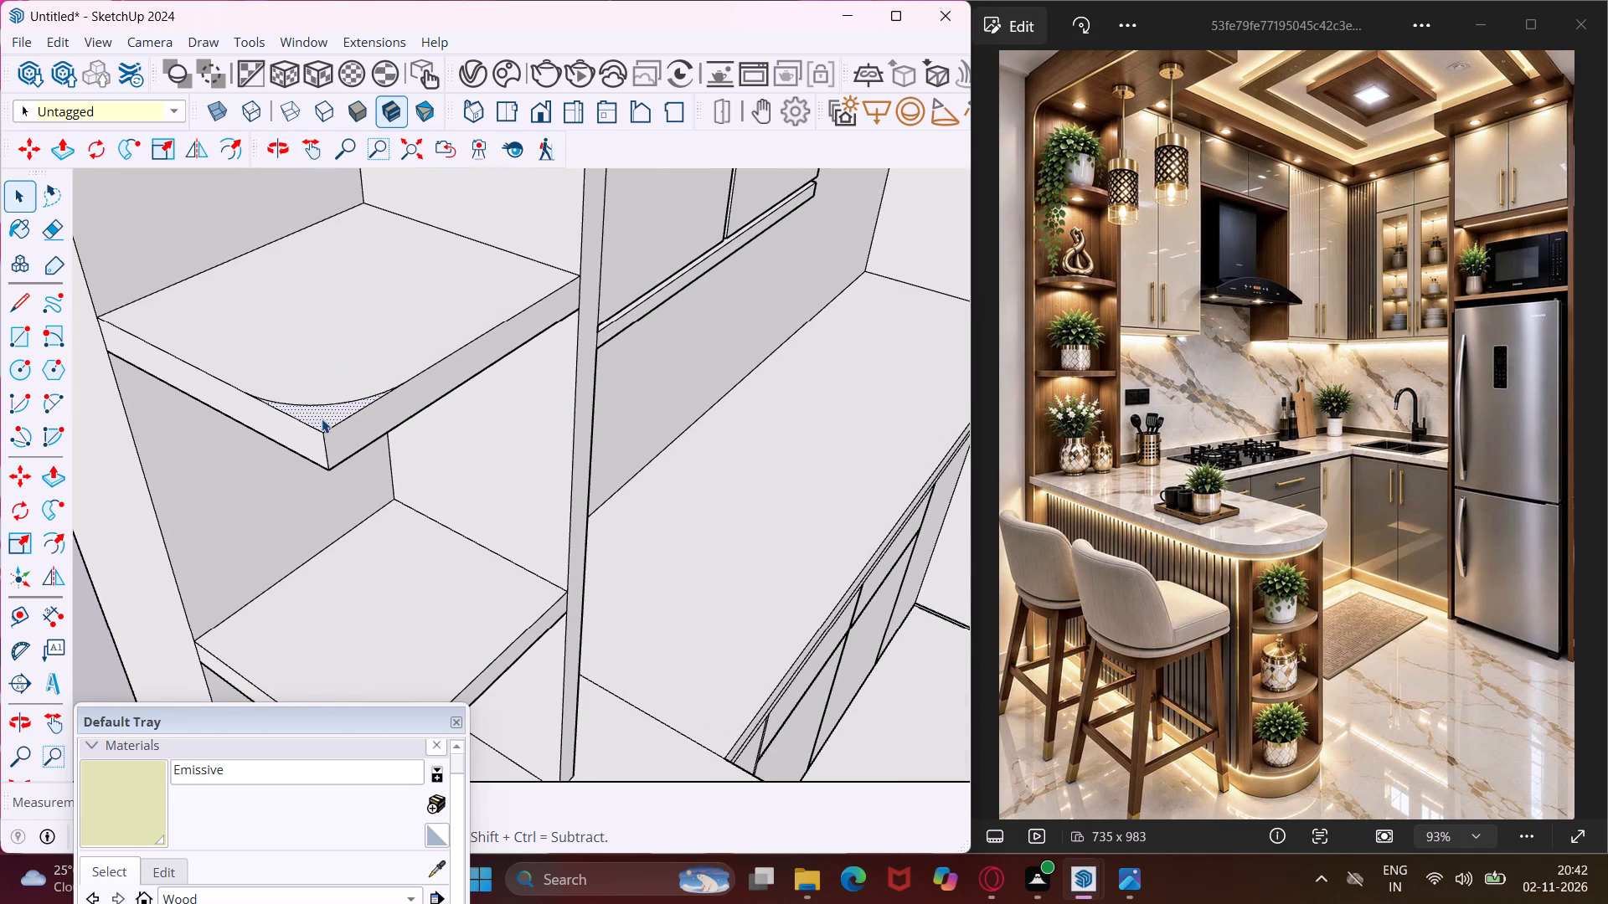
pyautogui.press('p')
pyautogui.click(322, 419)
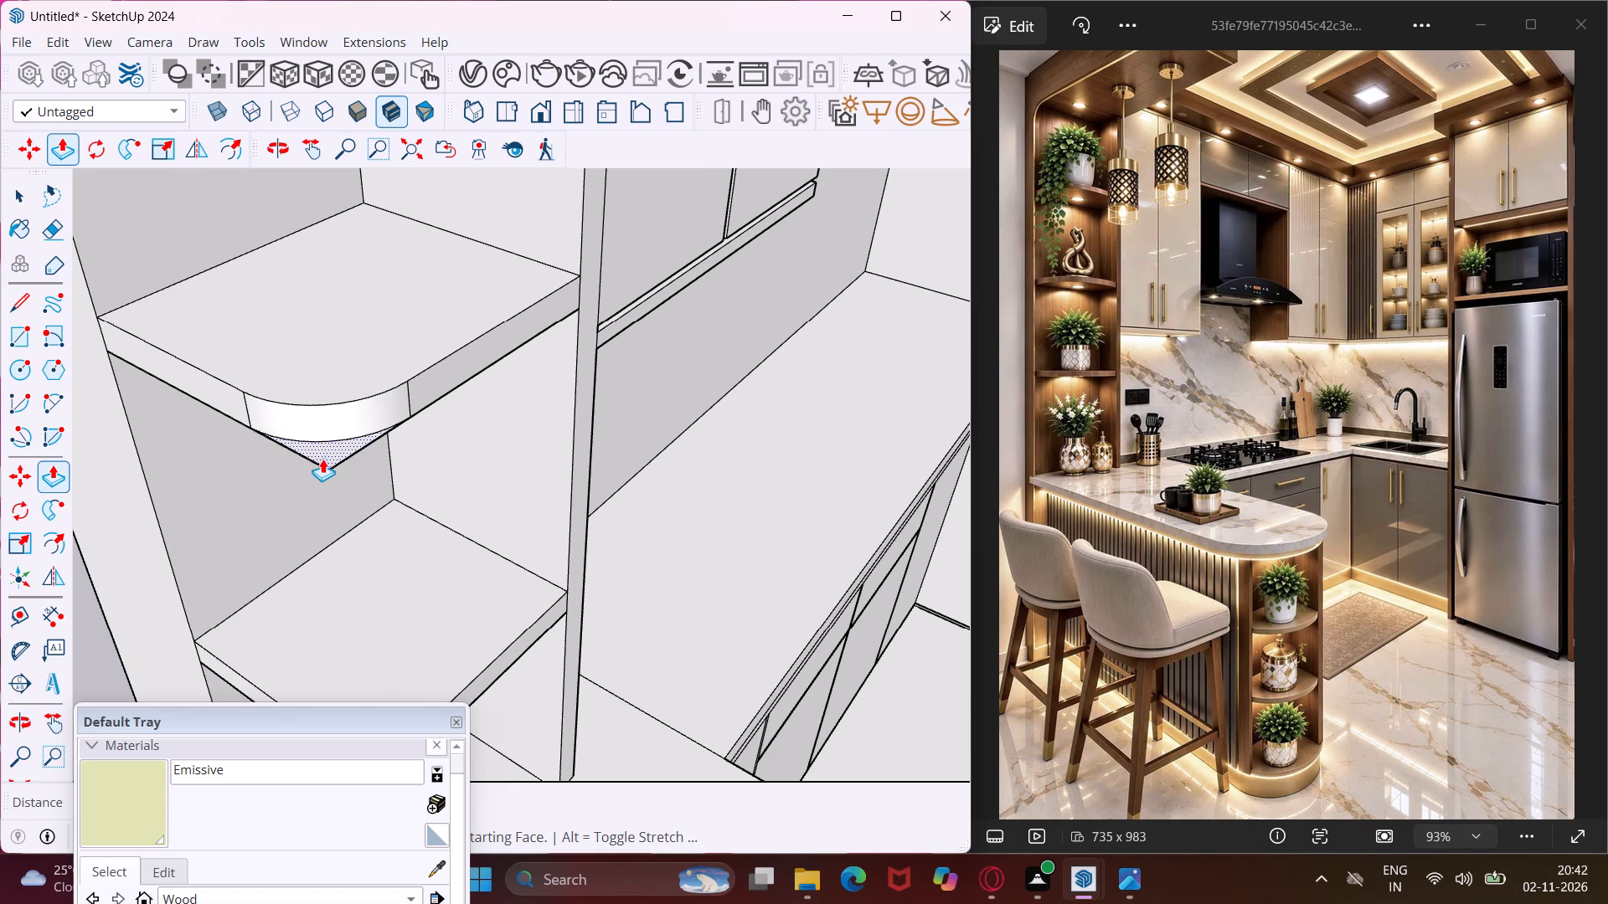
pyautogui.click(326, 470)
# Push/Pull the corner sliver outside the lowest shelf's arc down through its full thickness to round the corner.
pyautogui.scroll(-5, 354, 293)
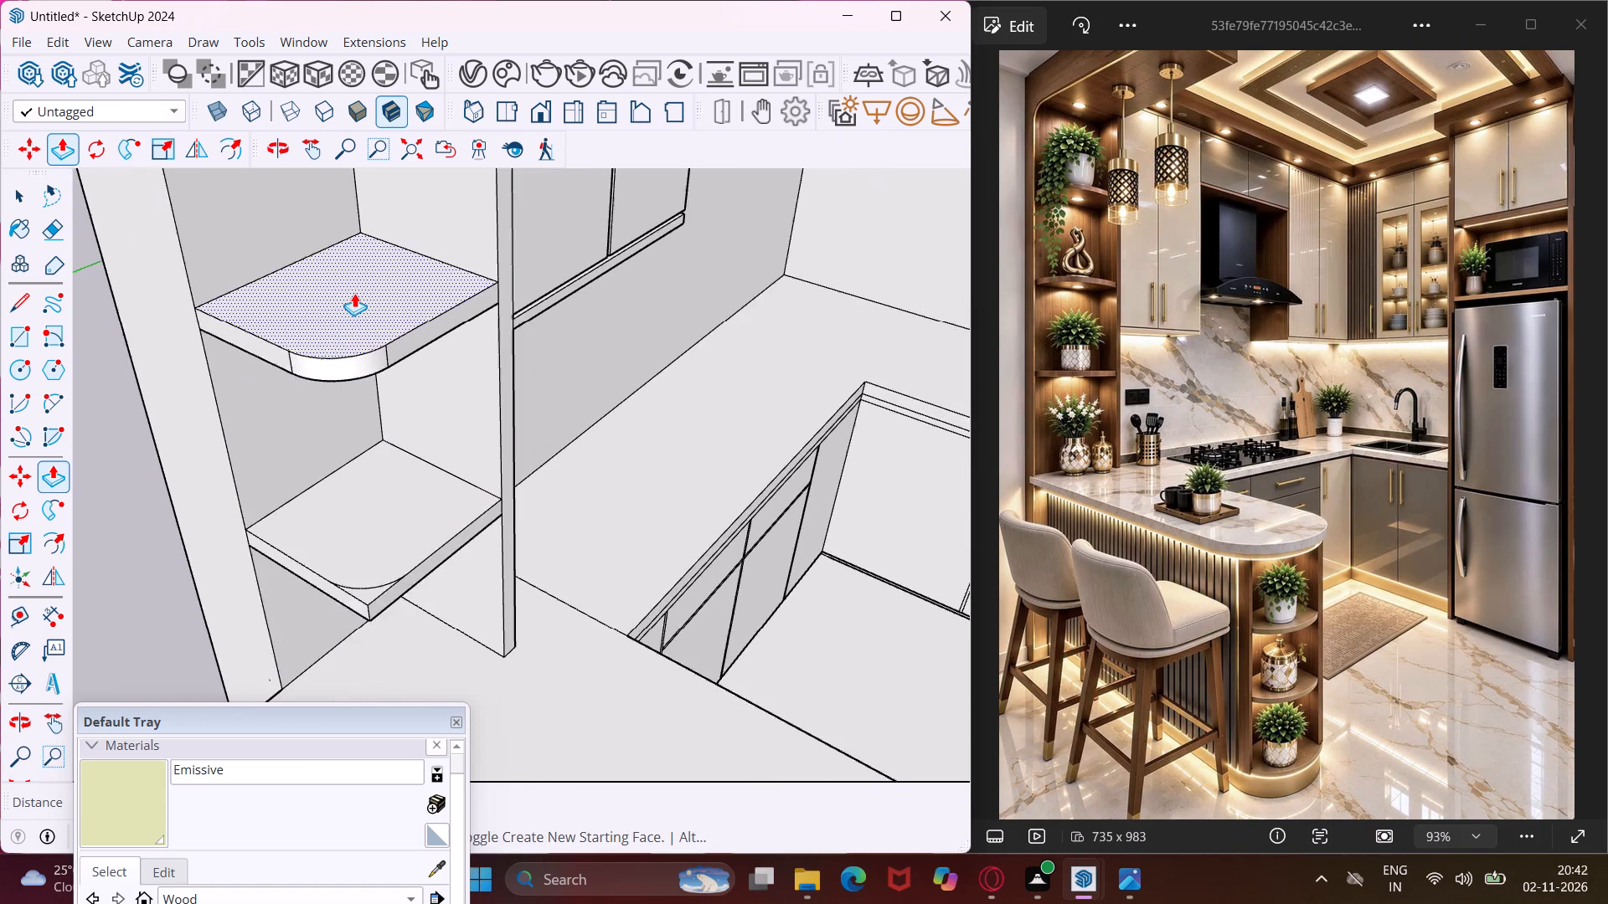
pyautogui.scroll(-4, 353, 289)
pyautogui.scroll(10, 343, 514)
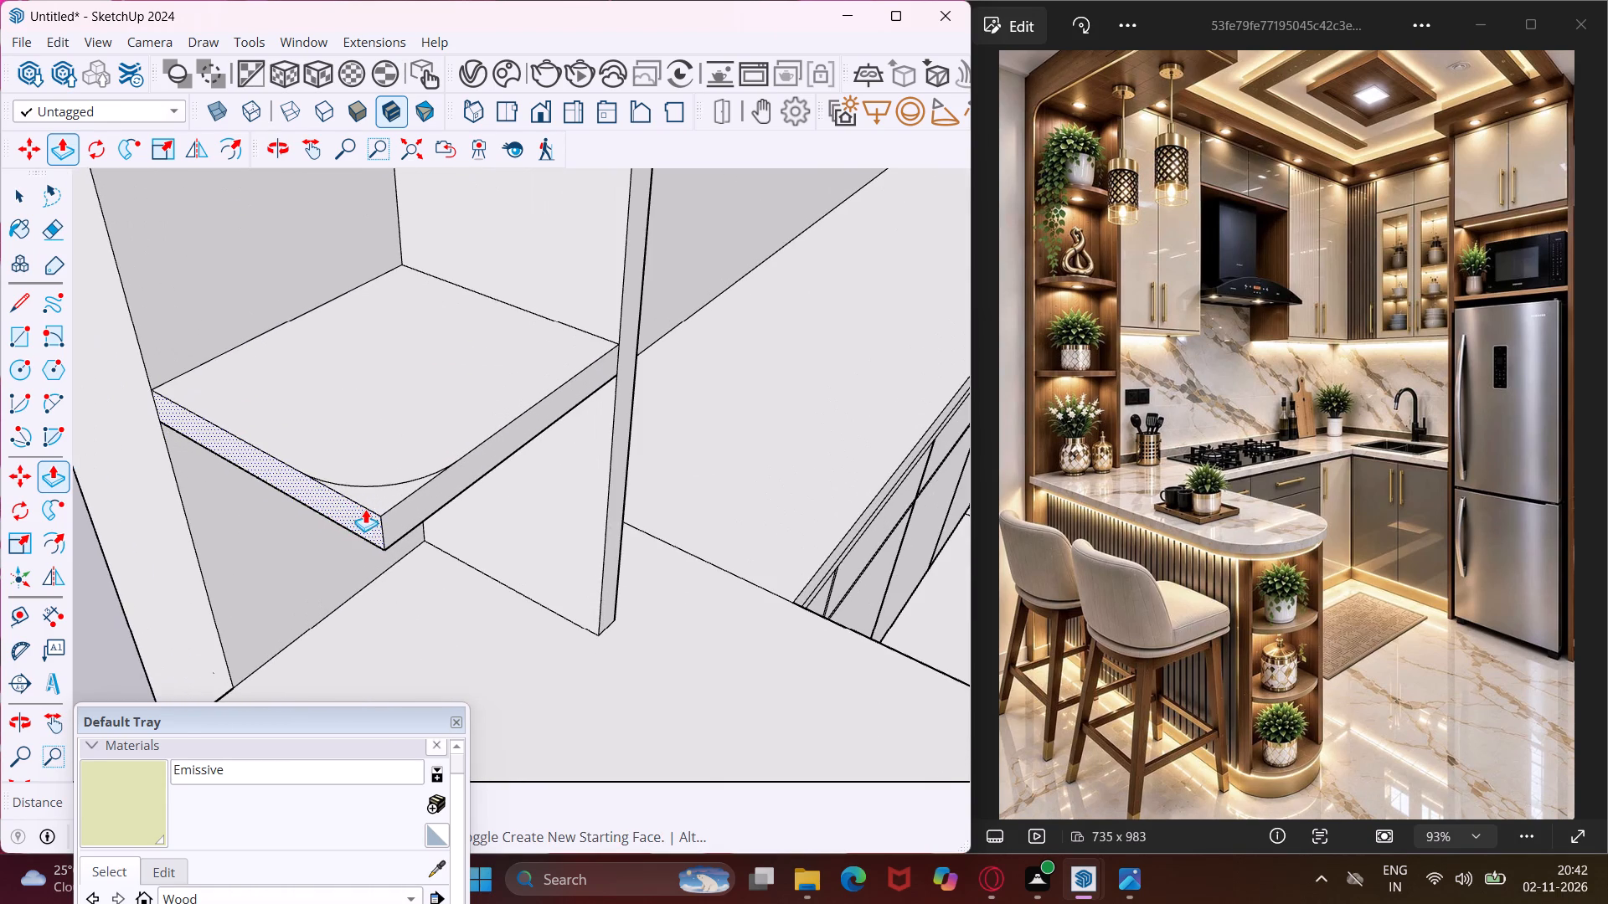
pyautogui.click(374, 497)
pyautogui.click(379, 547)
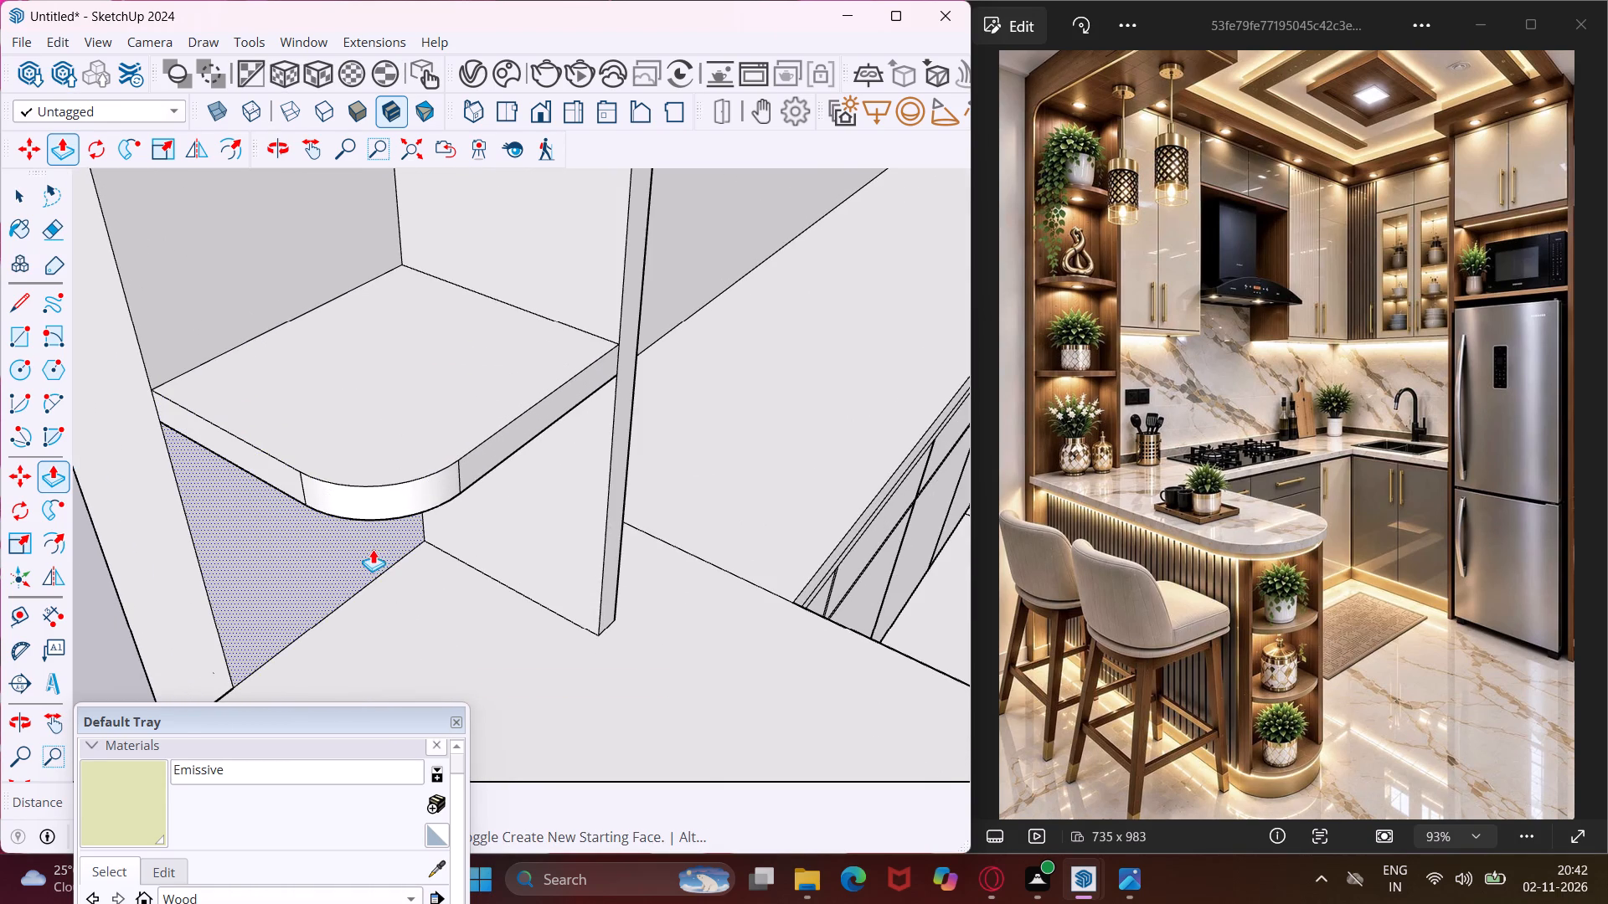
# Push/Pull the corner sliver outside the top shelf's arc down through the full shelf thickness to round the corner.
pyautogui.scroll(-2, 354, 524)
pyautogui.scroll(-4, 256, 276)
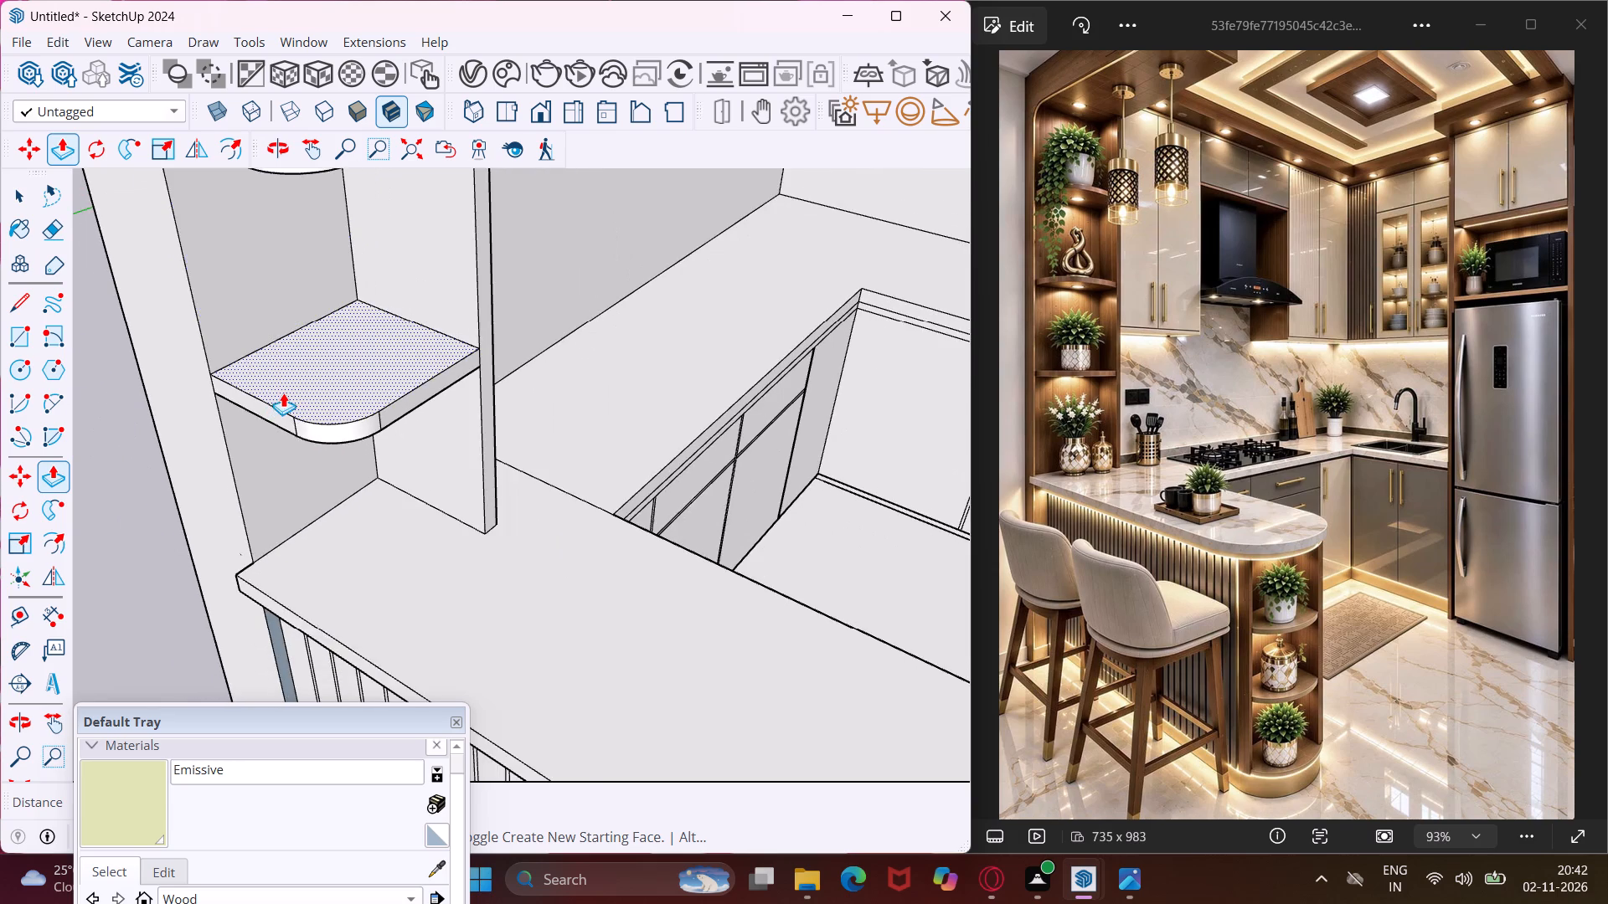
pyautogui.scroll(-14, 283, 393)
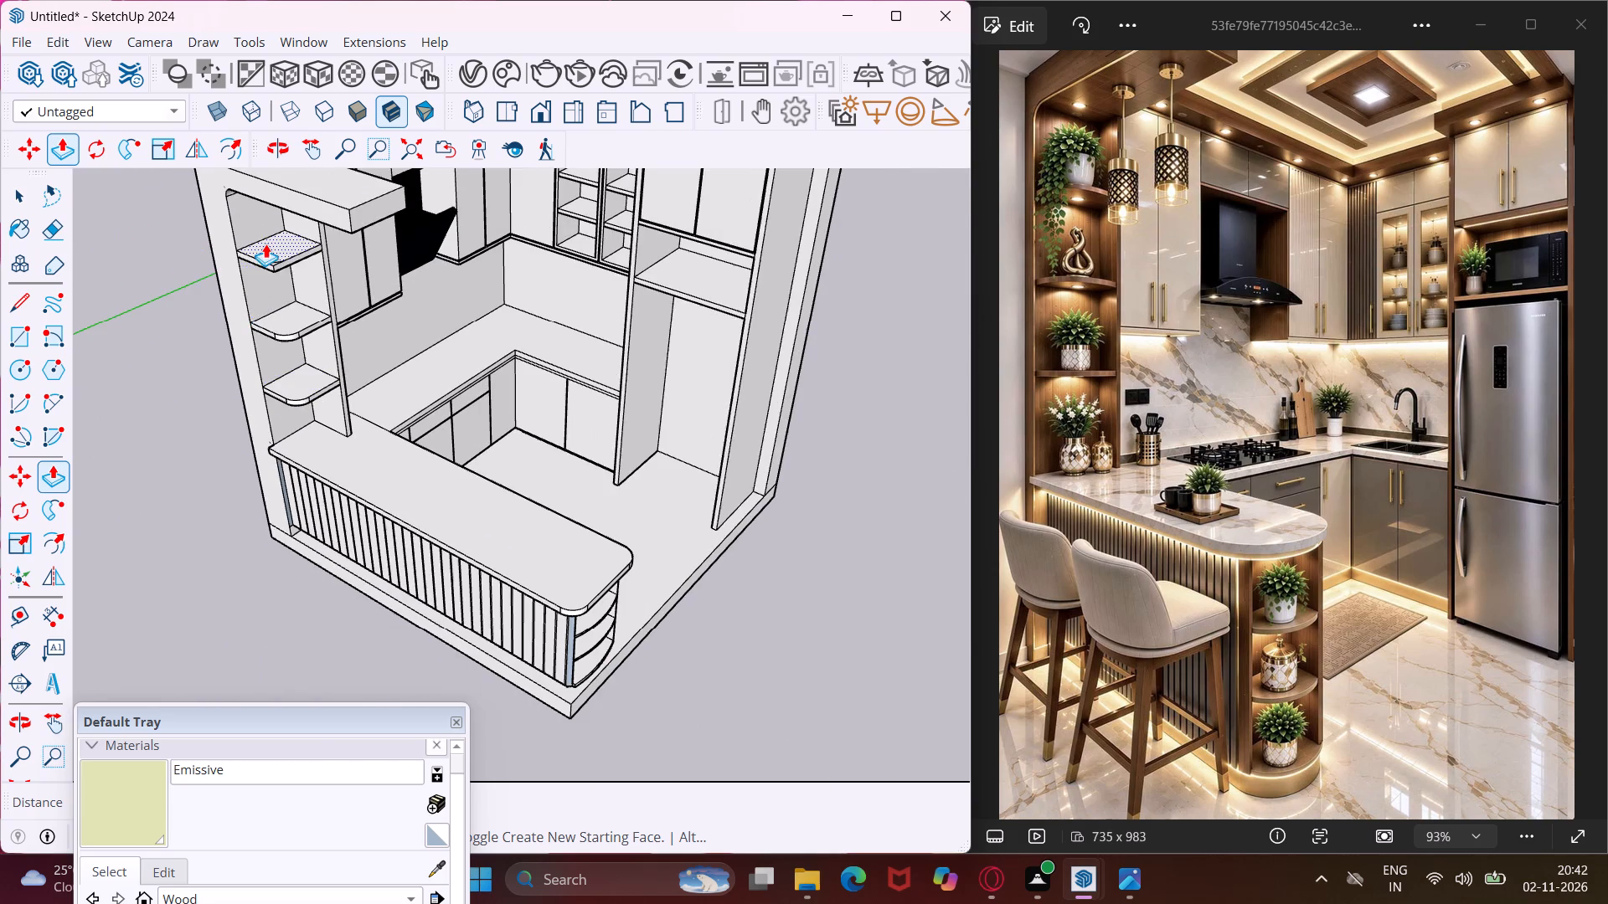
pyautogui.scroll(16, 265, 244)
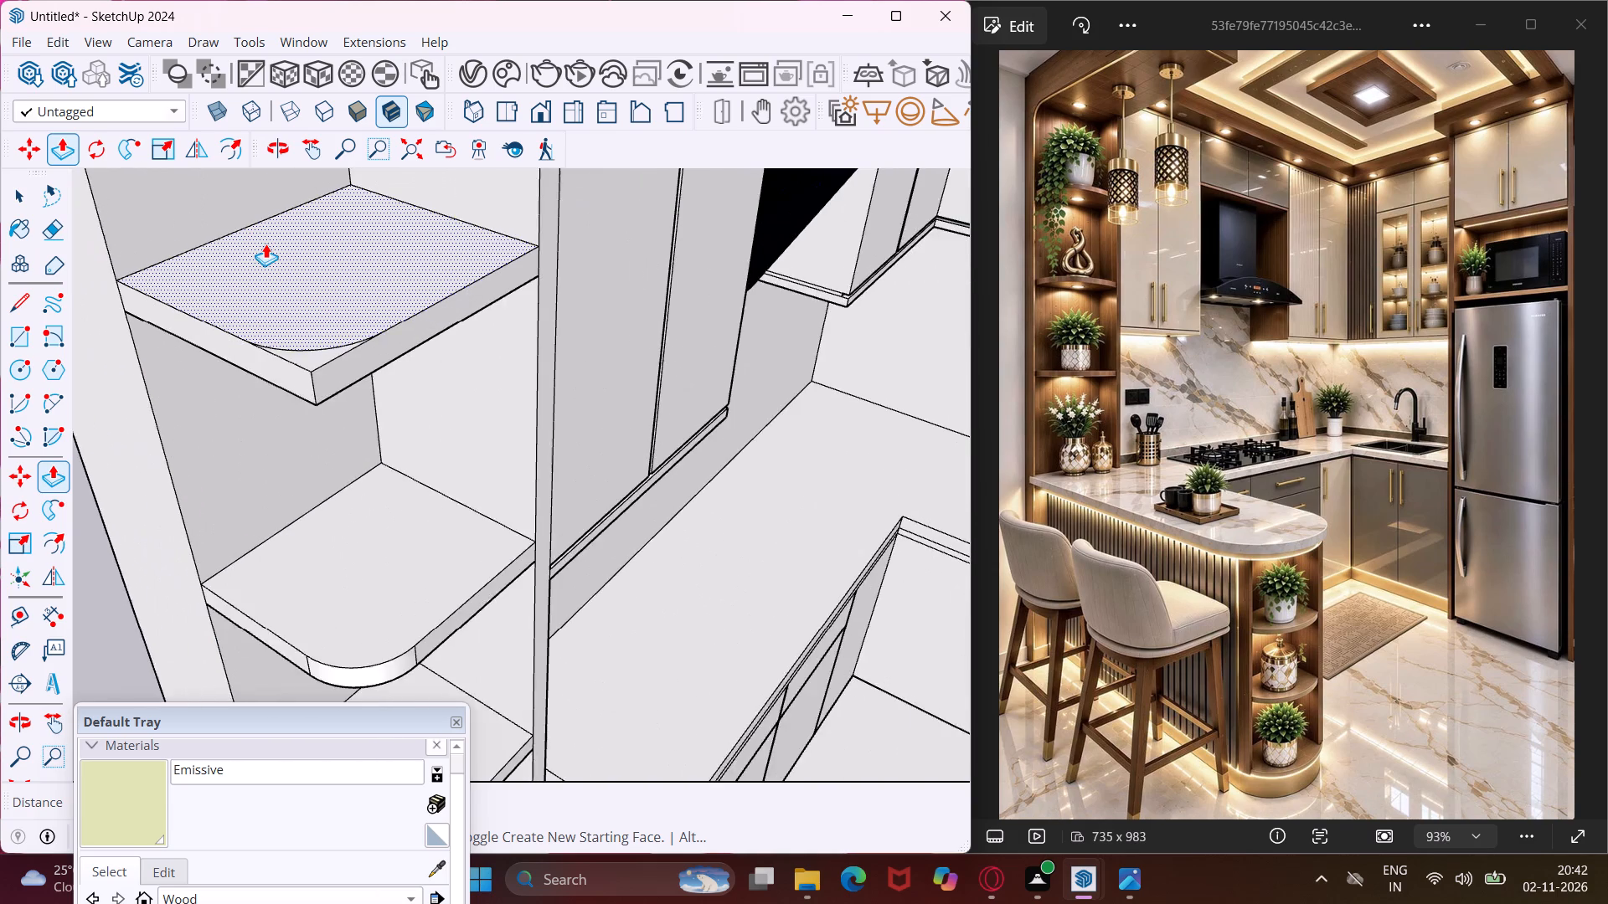
pyautogui.scroll(5, 265, 244)
pyautogui.click(337, 455)
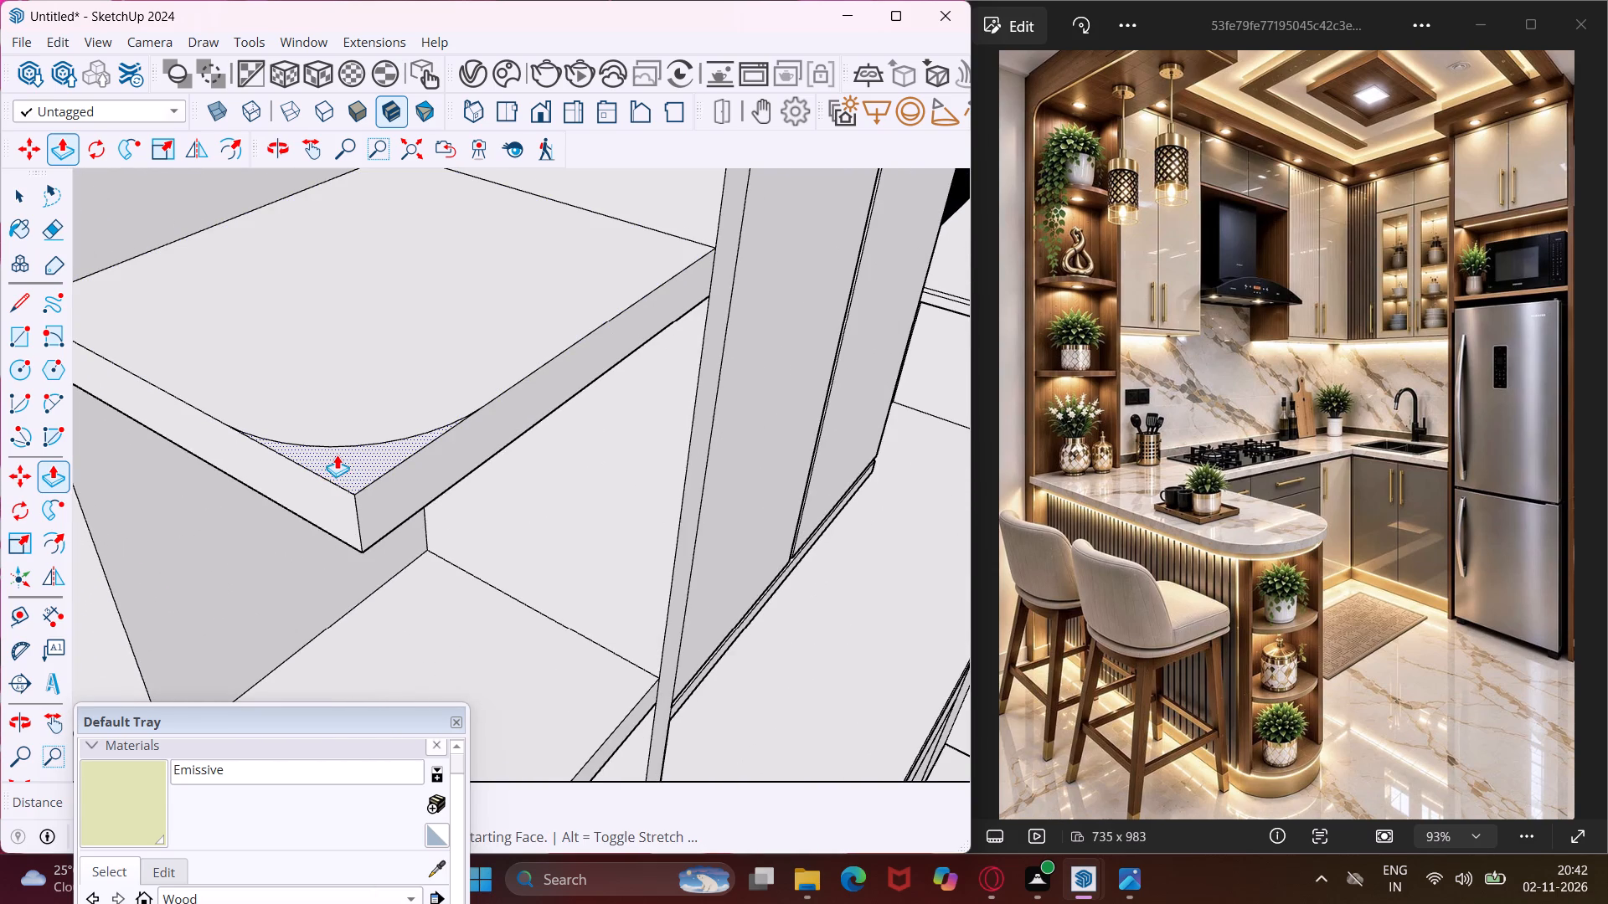
pyautogui.click(351, 543)
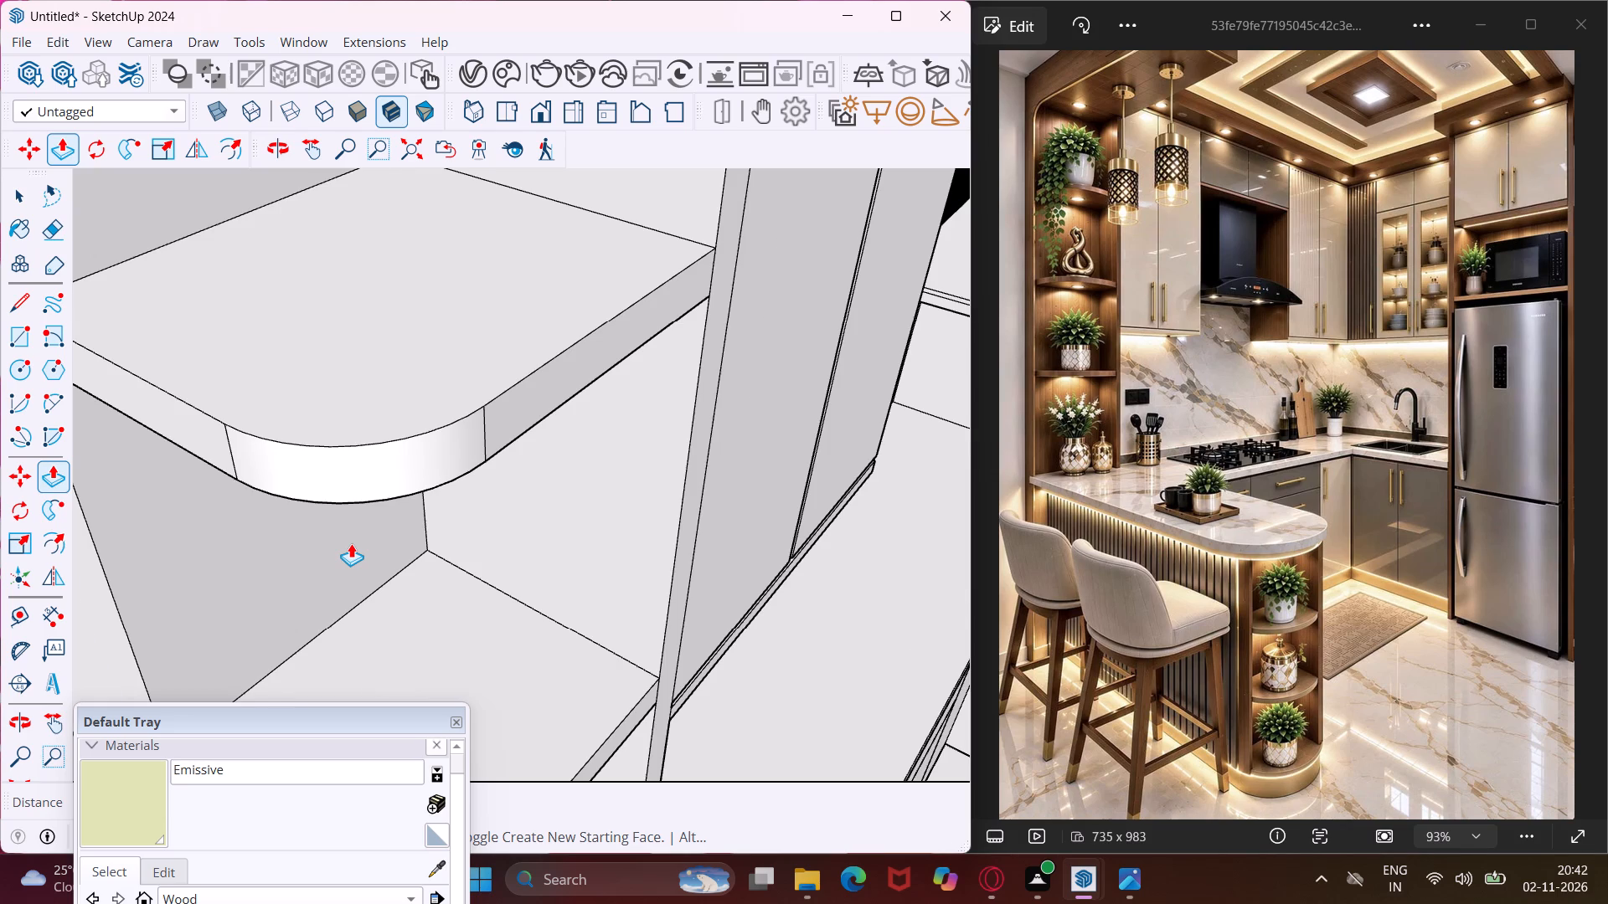
pyautogui.scroll(-10, 351, 543)
pyautogui.moveTo(351, 543); pyautogui.dragTo(332, 390, button='middle')
pyautogui.press('Escape')
pyautogui.press('space')
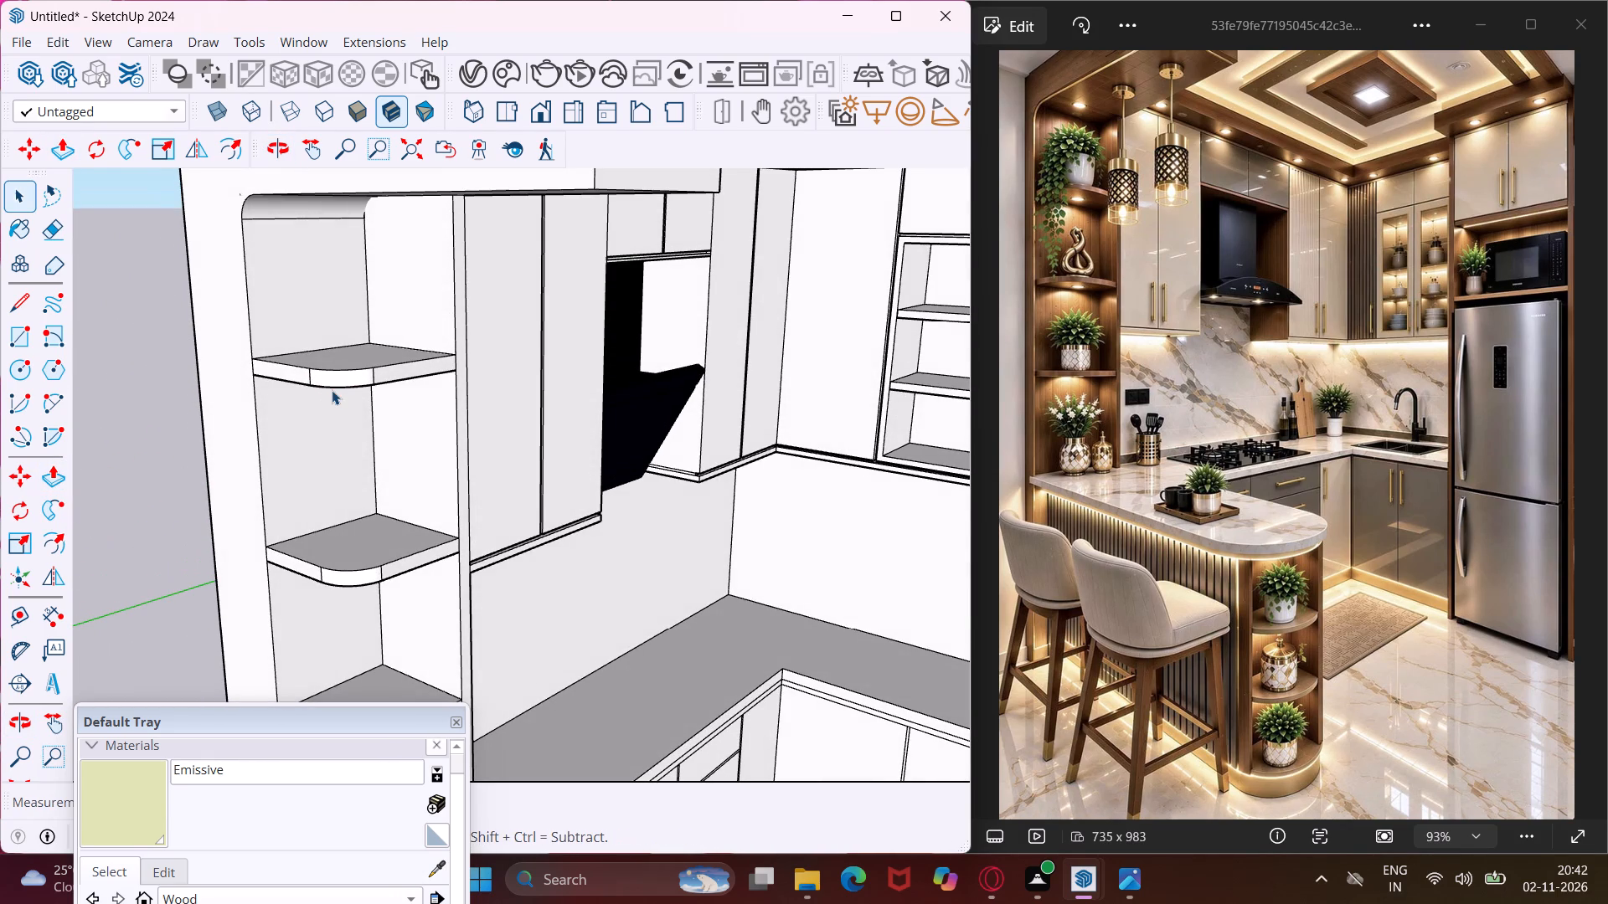
# Examine the rounded corners of the three niche shelves from below and from the front.
pyautogui.scroll(4, 319, 380)
pyautogui.moveTo(319, 380); pyautogui.dragTo(314, 321, button='middle')
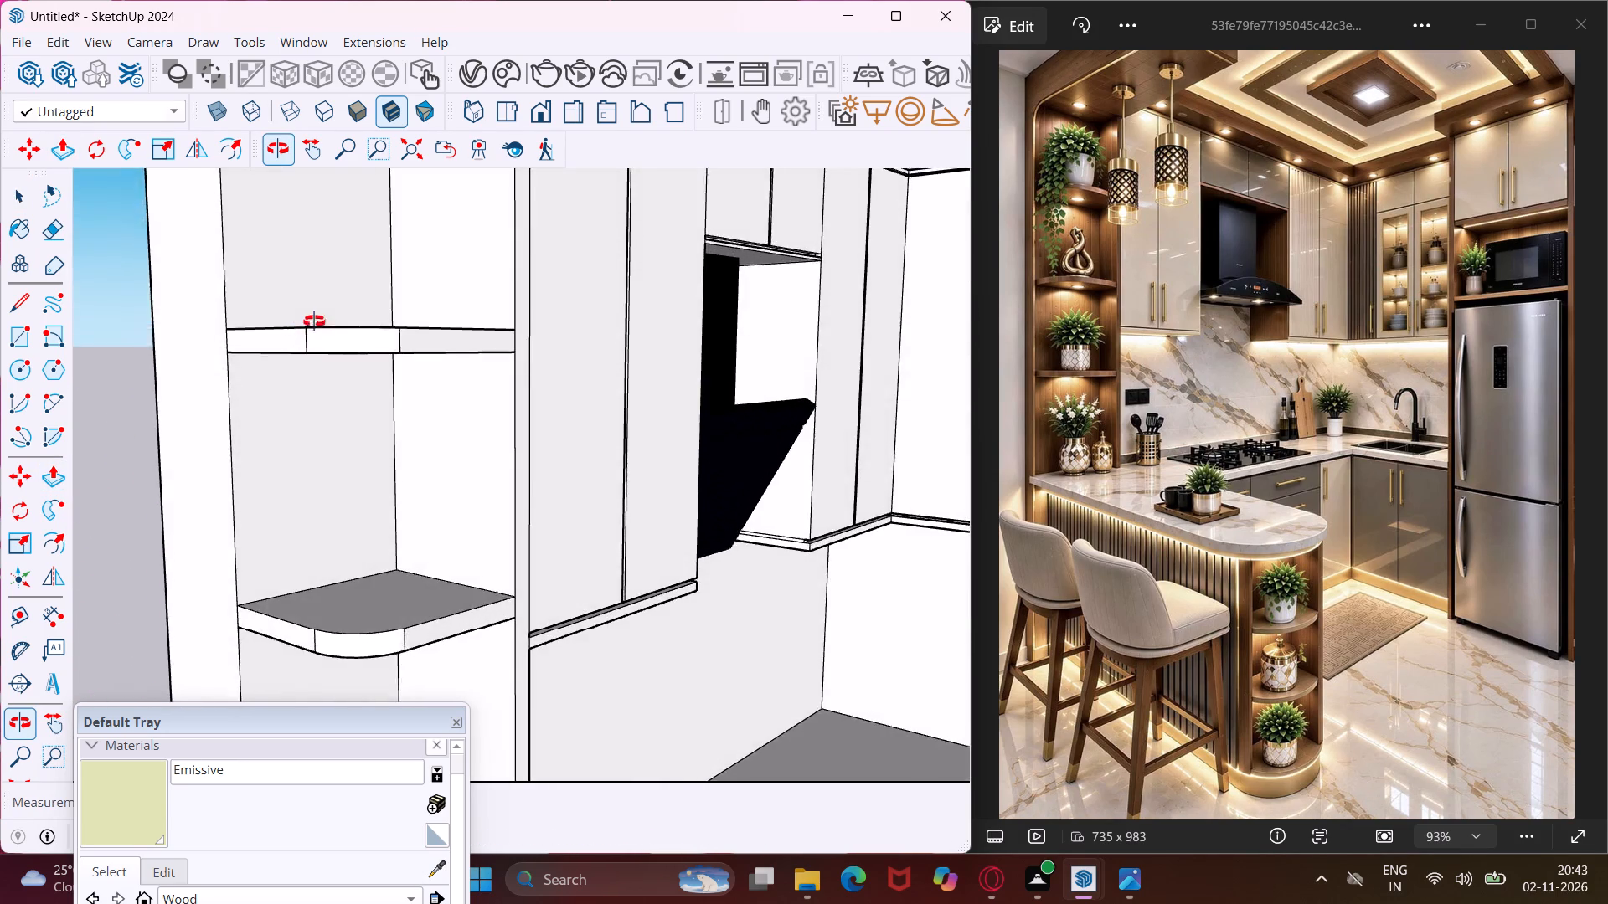
pyautogui.moveTo(314, 321); pyautogui.dragTo(348, 249, button='middle')
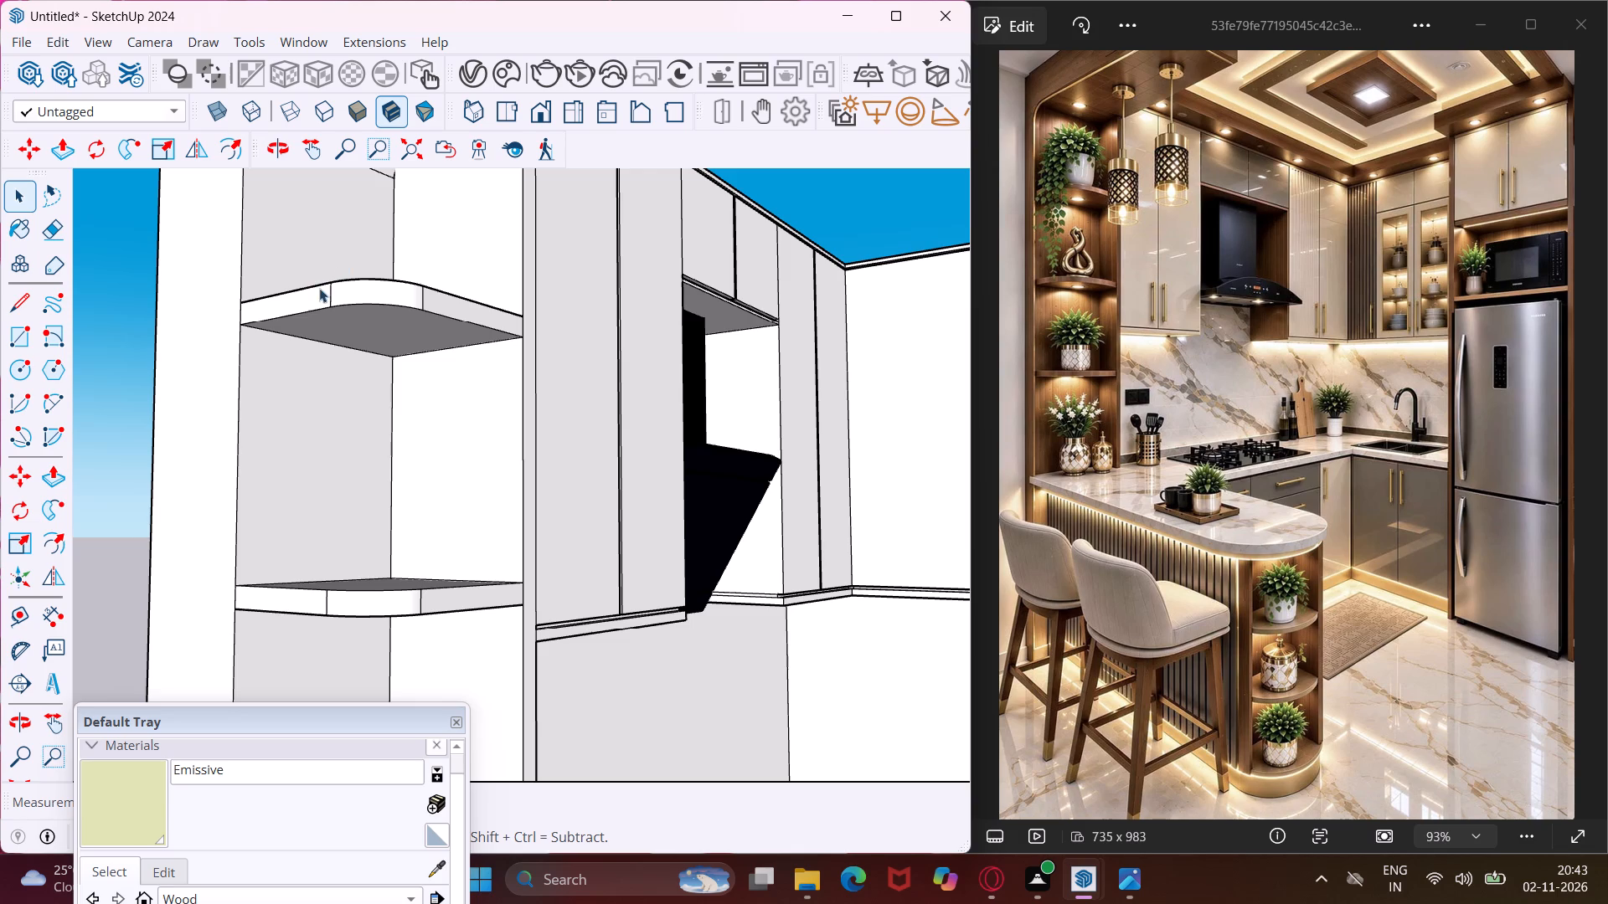
pyautogui.scroll(3, 268, 321)
pyautogui.scroll(-9, 259, 333)
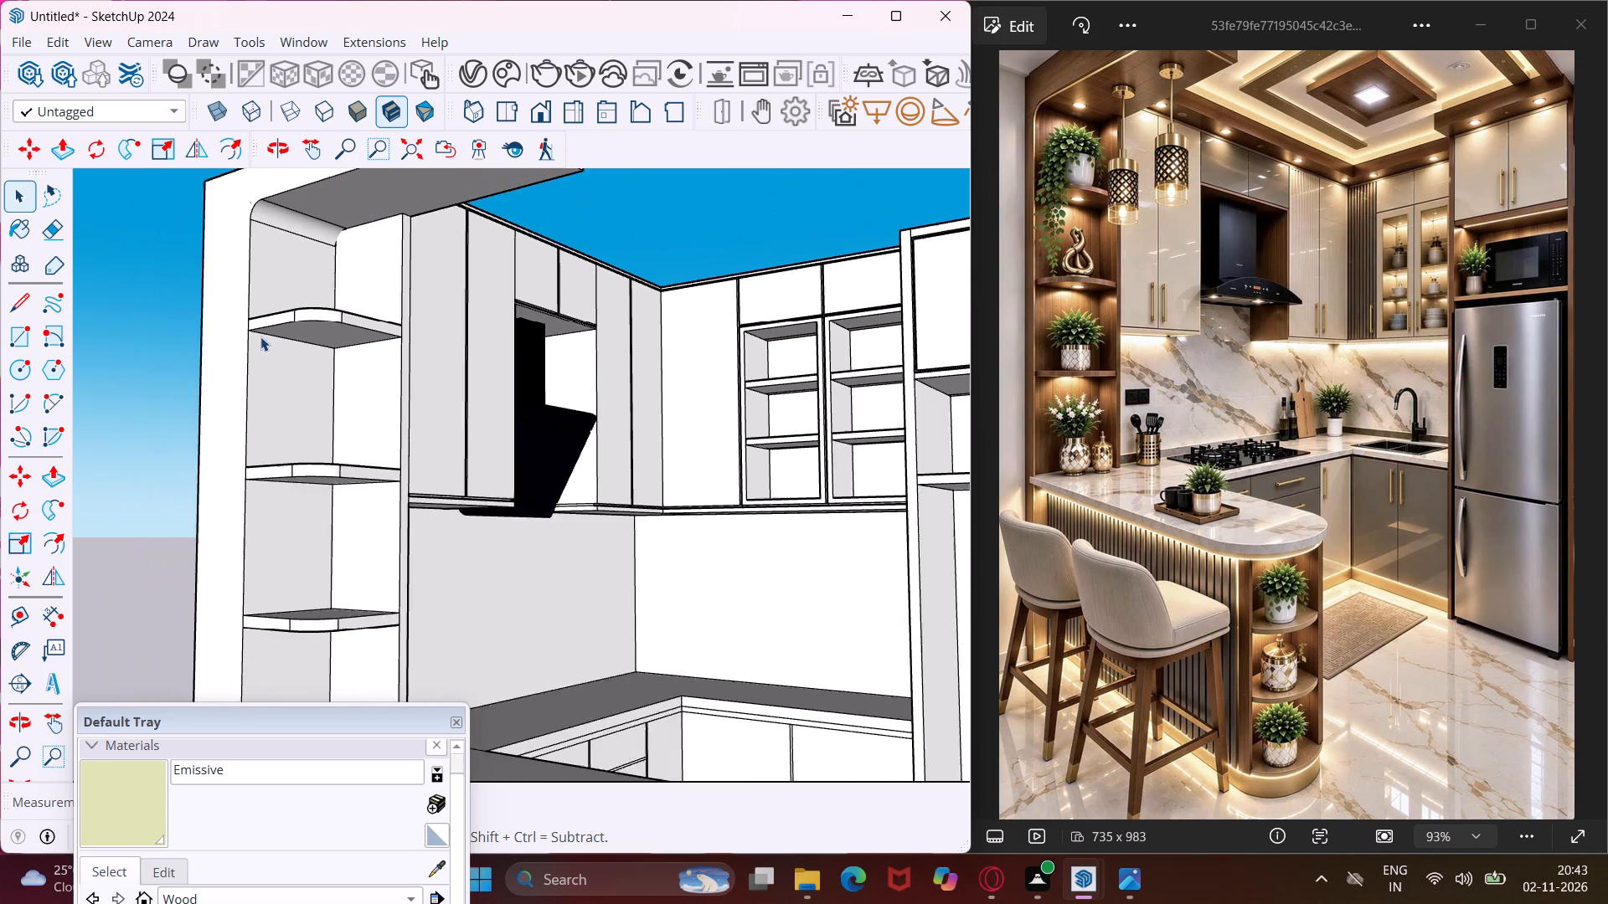
pyautogui.scroll(-2, 260, 336)
pyautogui.moveTo(261, 639); pyautogui.dragTo(260, 573, button='middle')
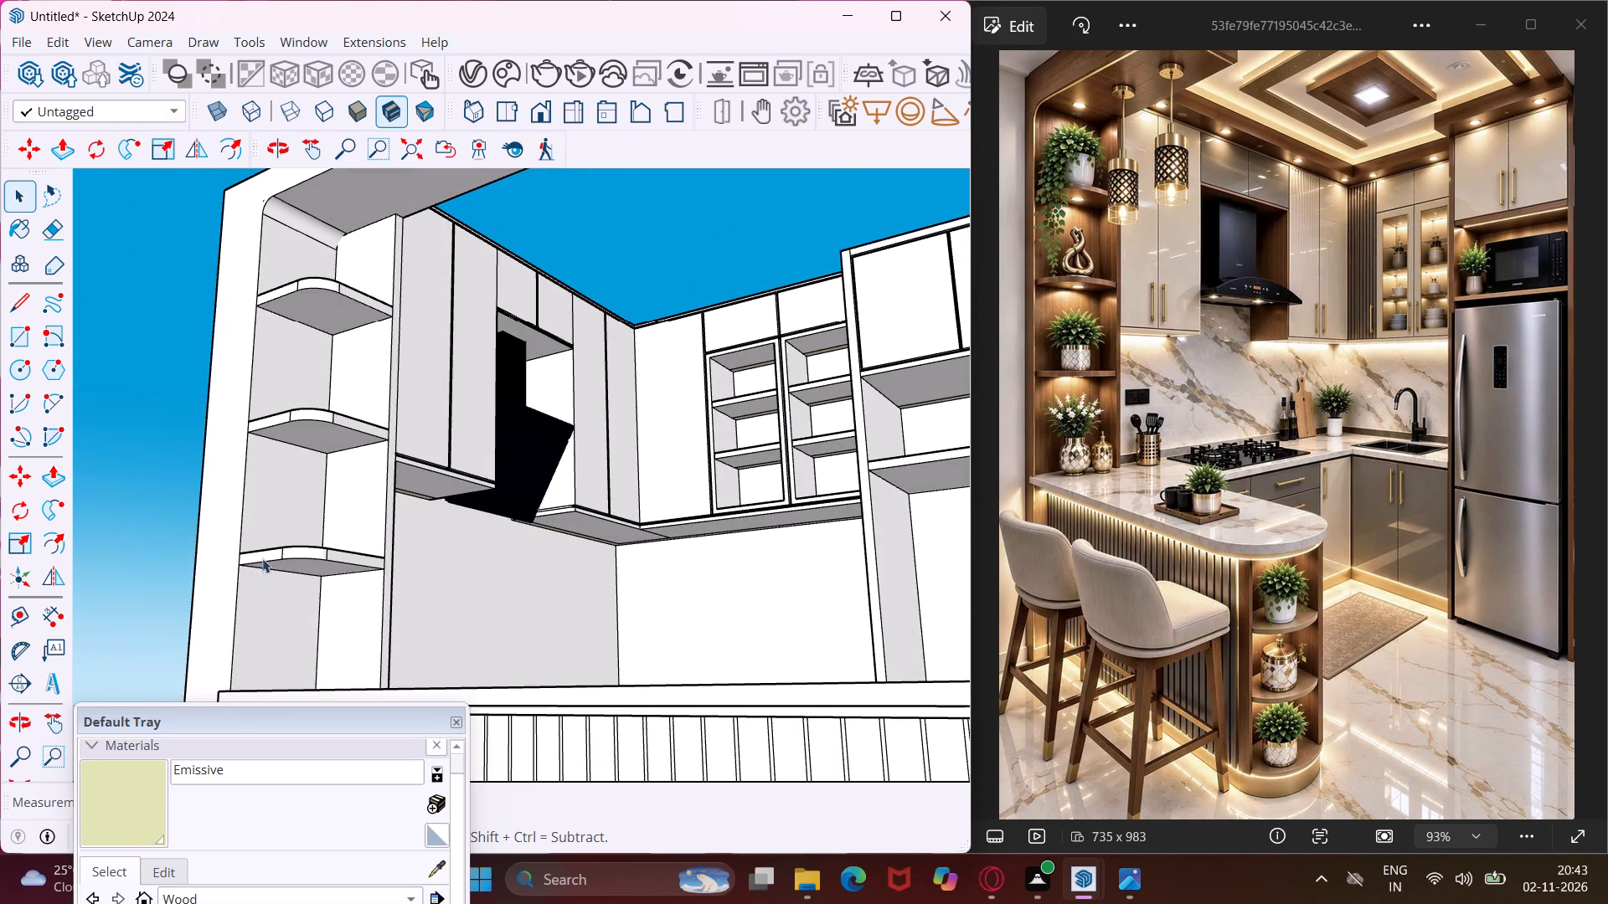
pyautogui.scroll(4, 262, 557)
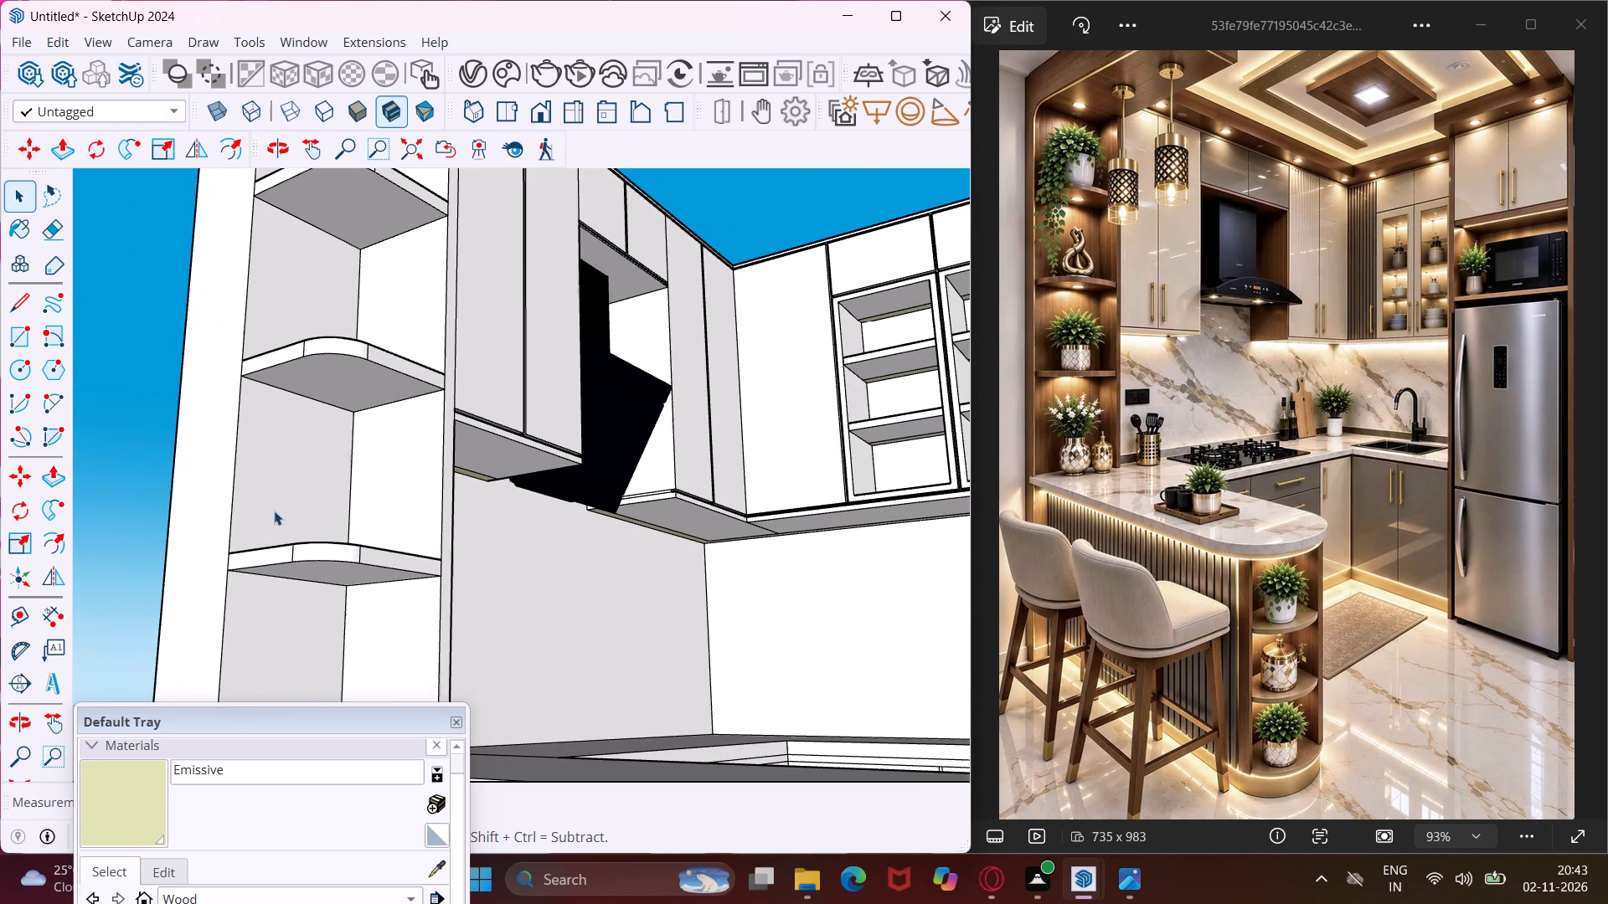
pyautogui.scroll(-4, 300, 413)
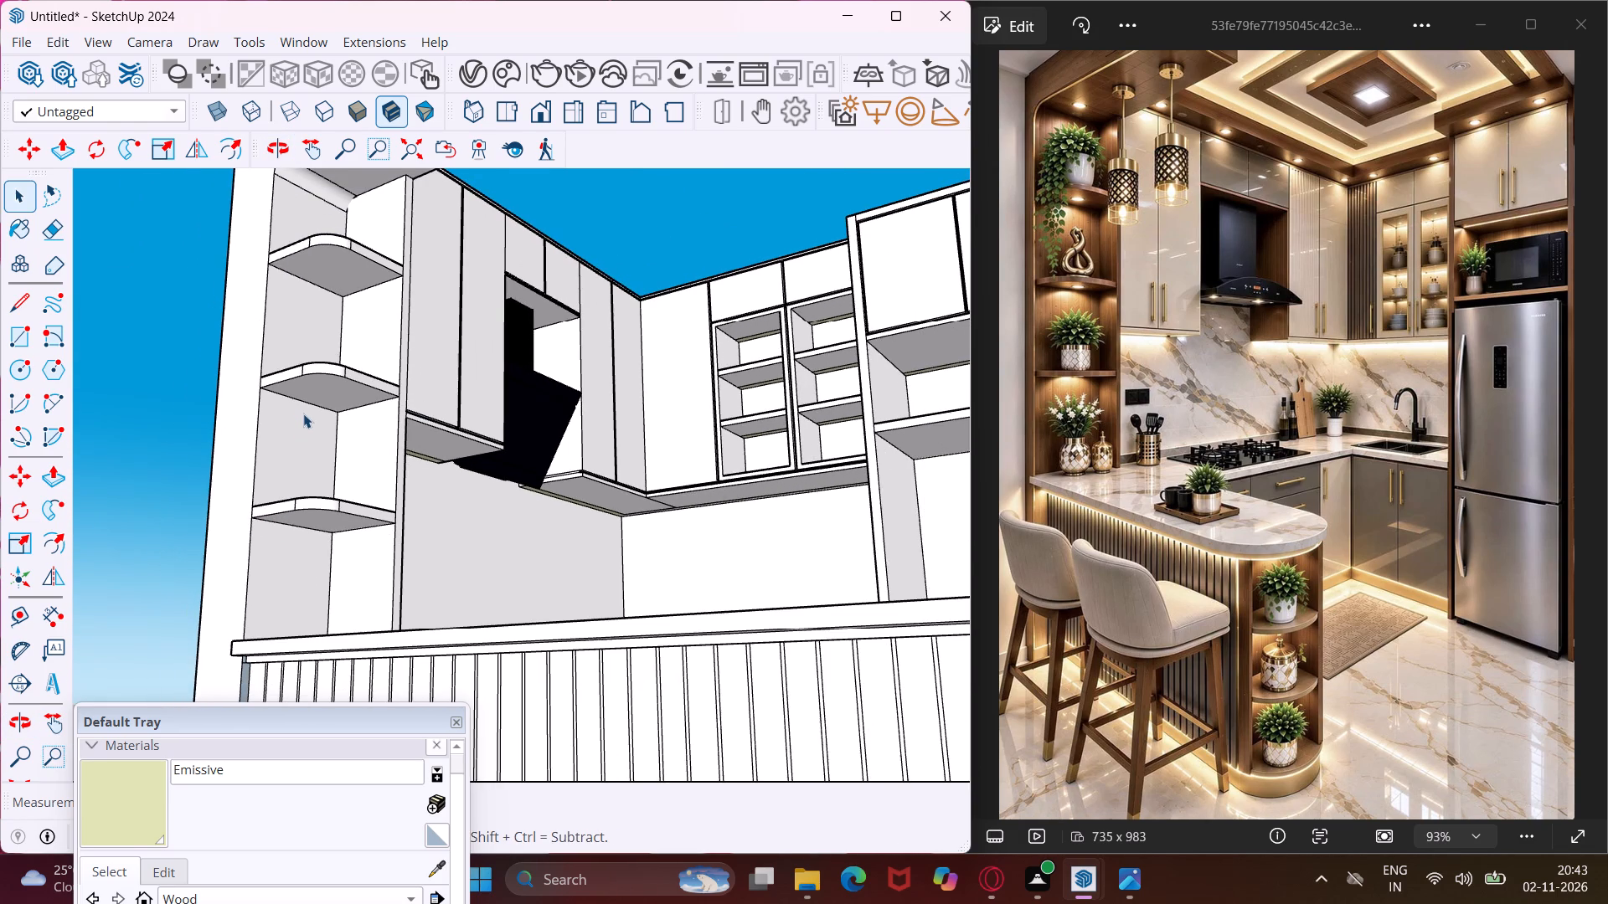
pyautogui.scroll(-2, 303, 413)
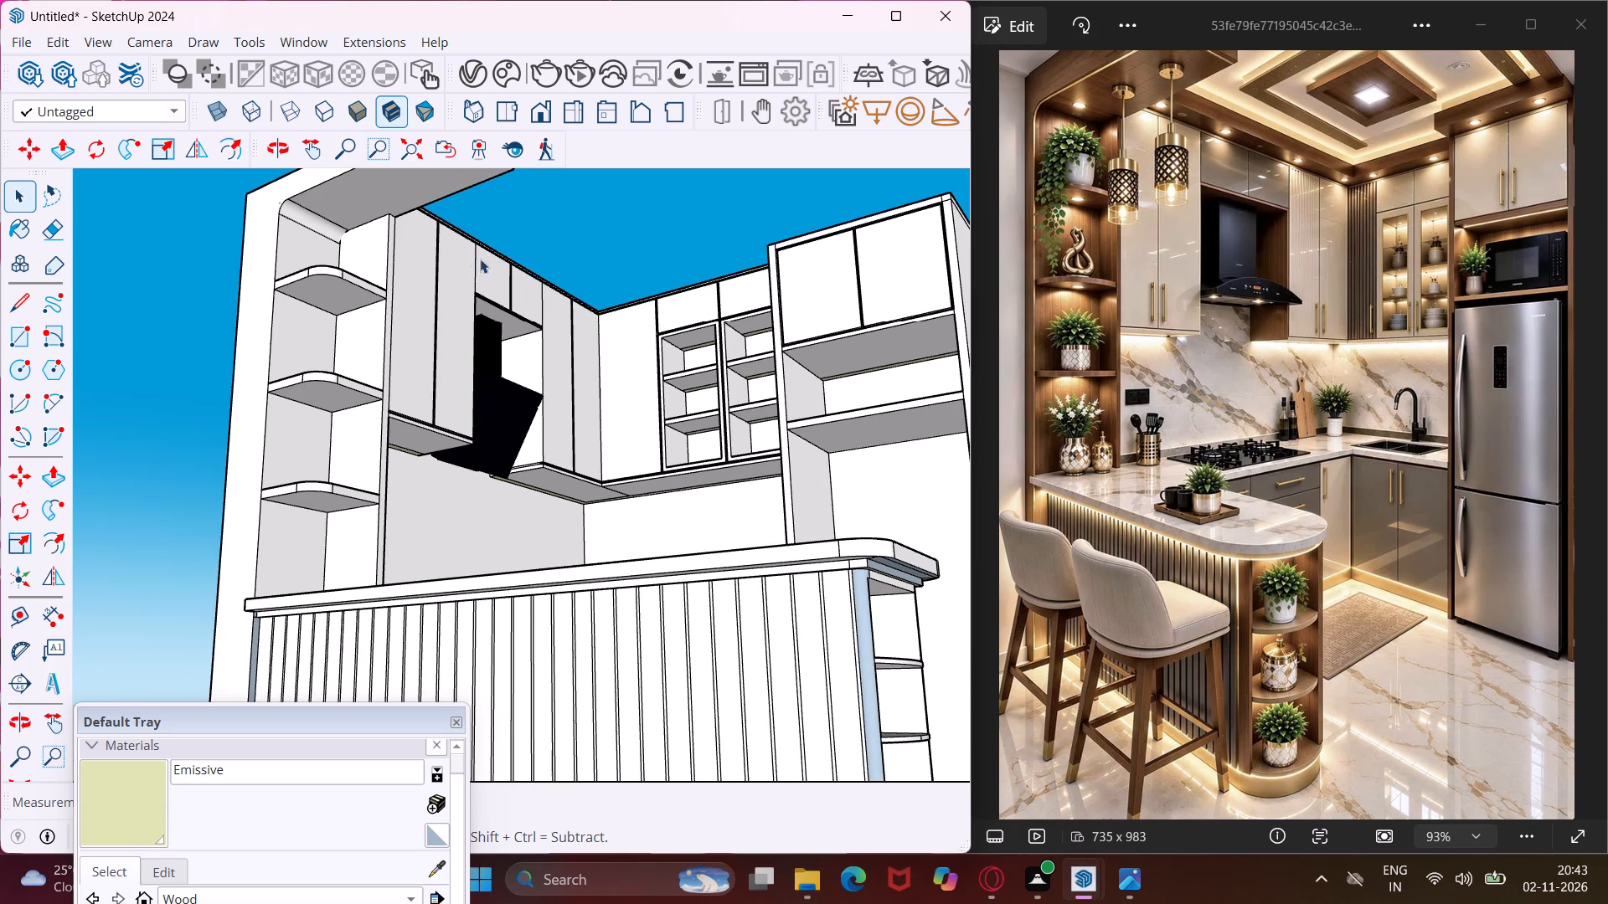
# Draw an upright rotated rectangle, 10' long and 6" high, along the outer top edge of the fridge-side wall.
pyautogui.moveTo(485, 314); pyautogui.dragTo(210, 556, button='middle')
pyautogui.scroll(-4, 238, 497)
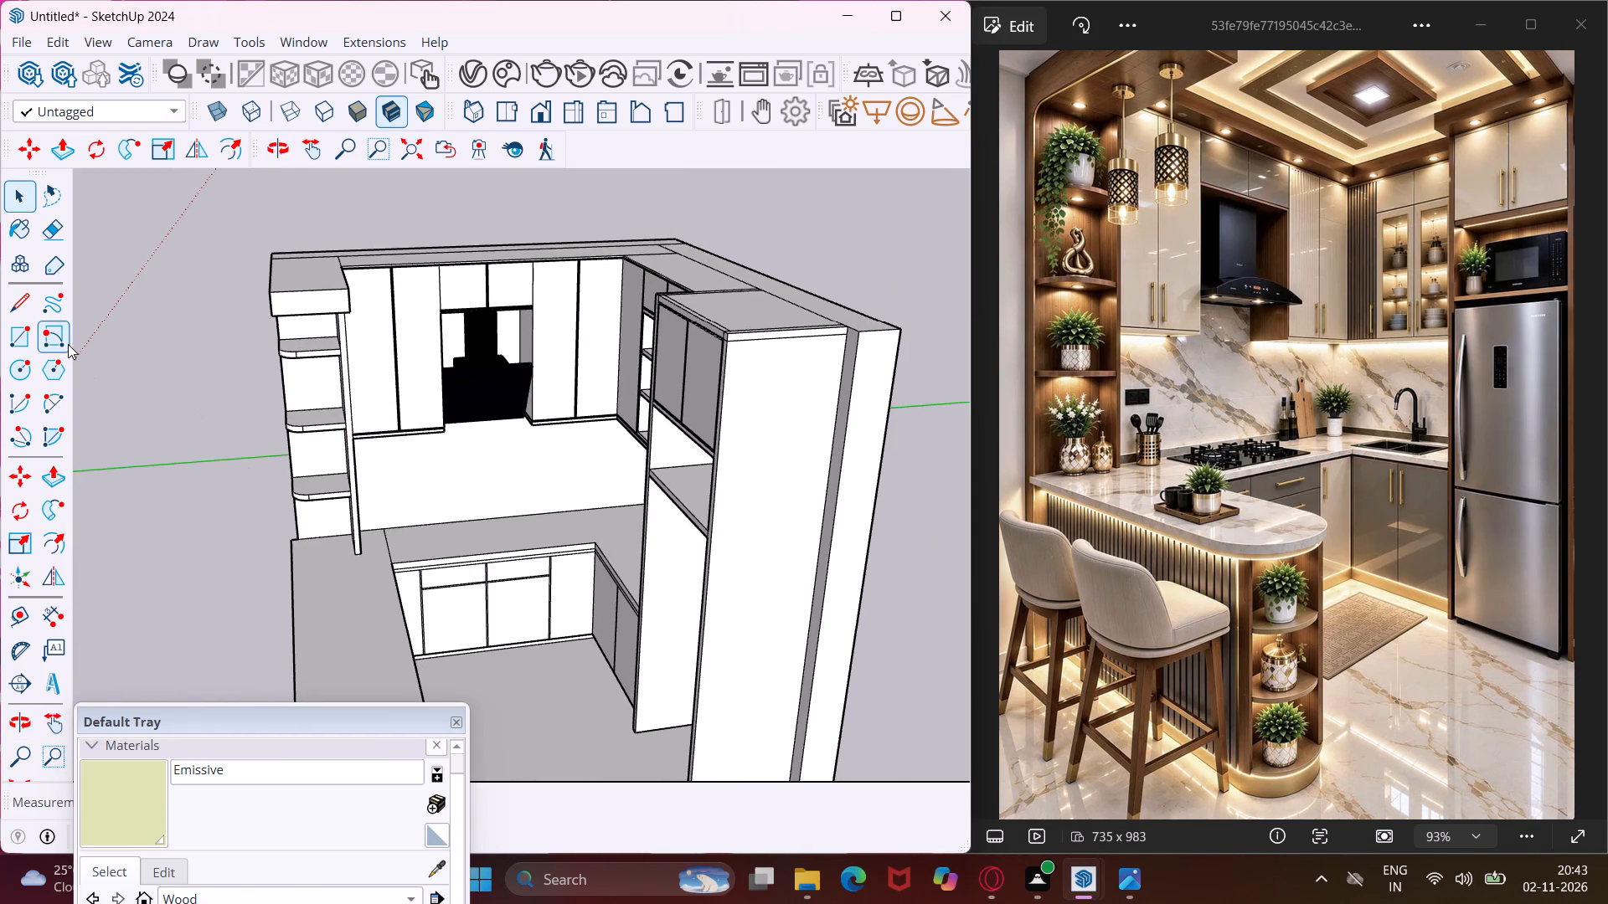
pyautogui.click(68, 344)
pyautogui.moveTo(653, 280); pyautogui.dragTo(559, 389, button='middle')
pyautogui.scroll(3, 702, 282)
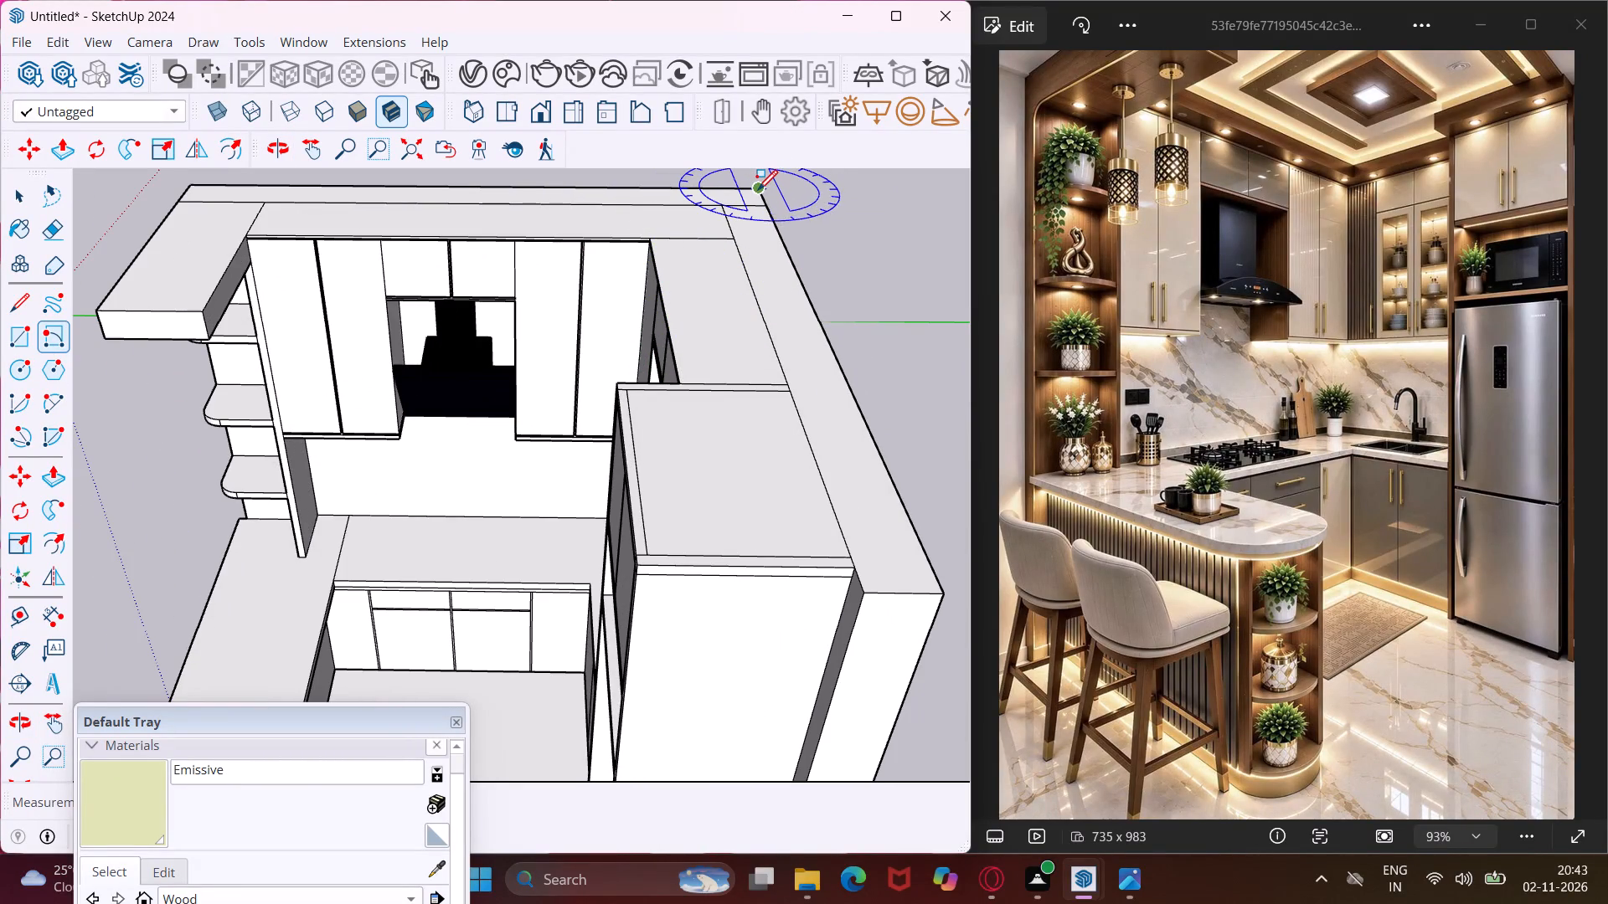
pyautogui.click(757, 189)
pyautogui.scroll(-4, 760, 229)
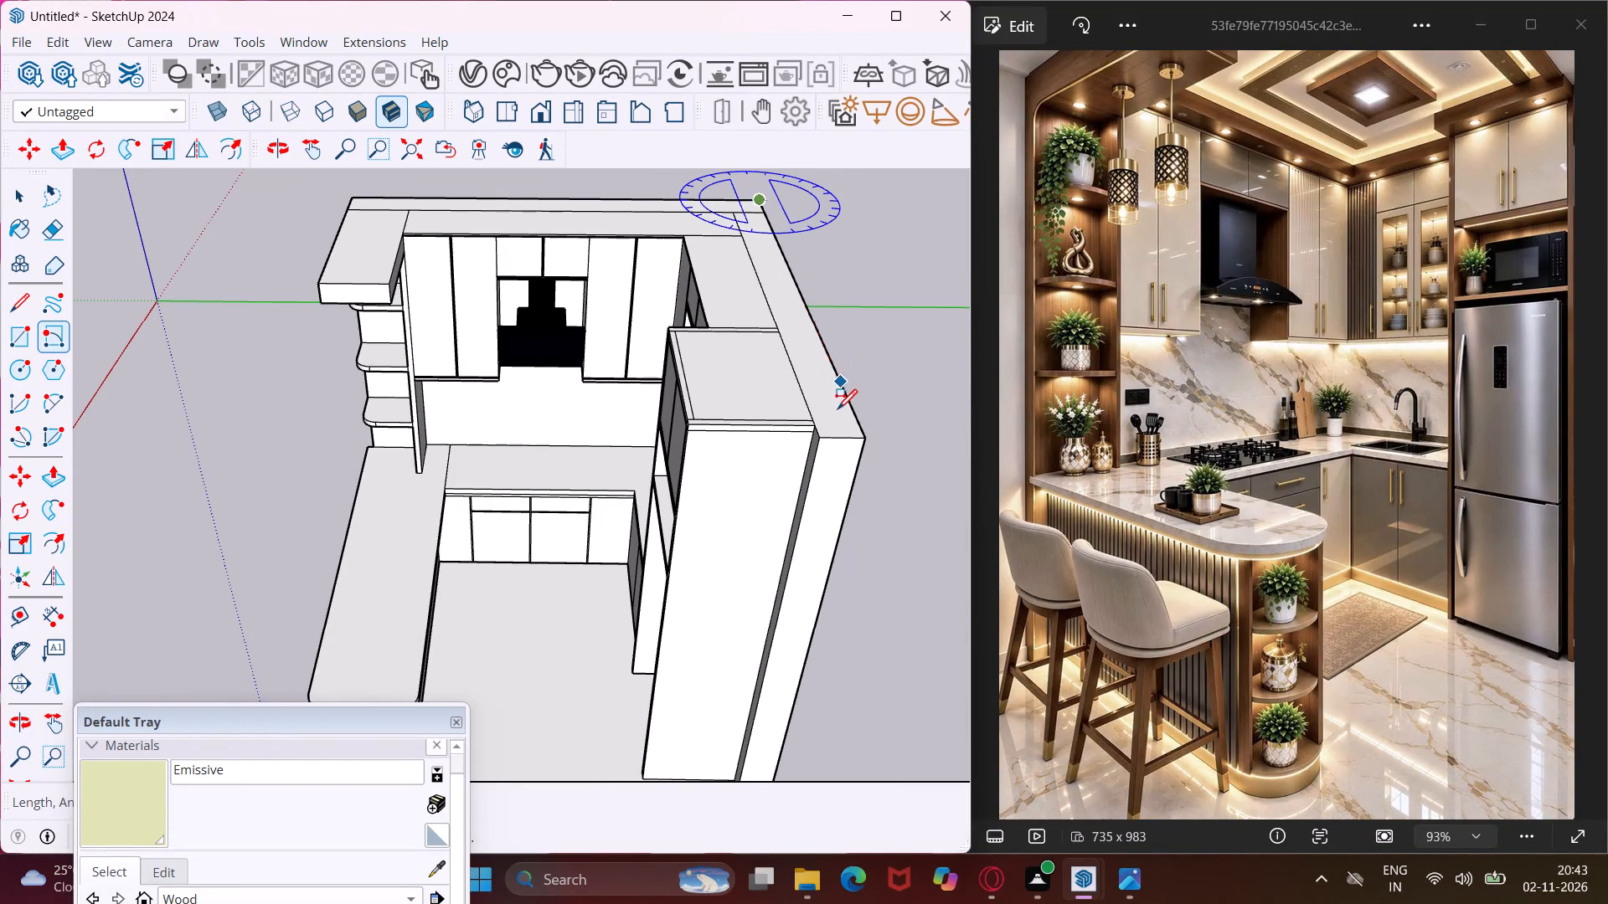
pyautogui.click(863, 433)
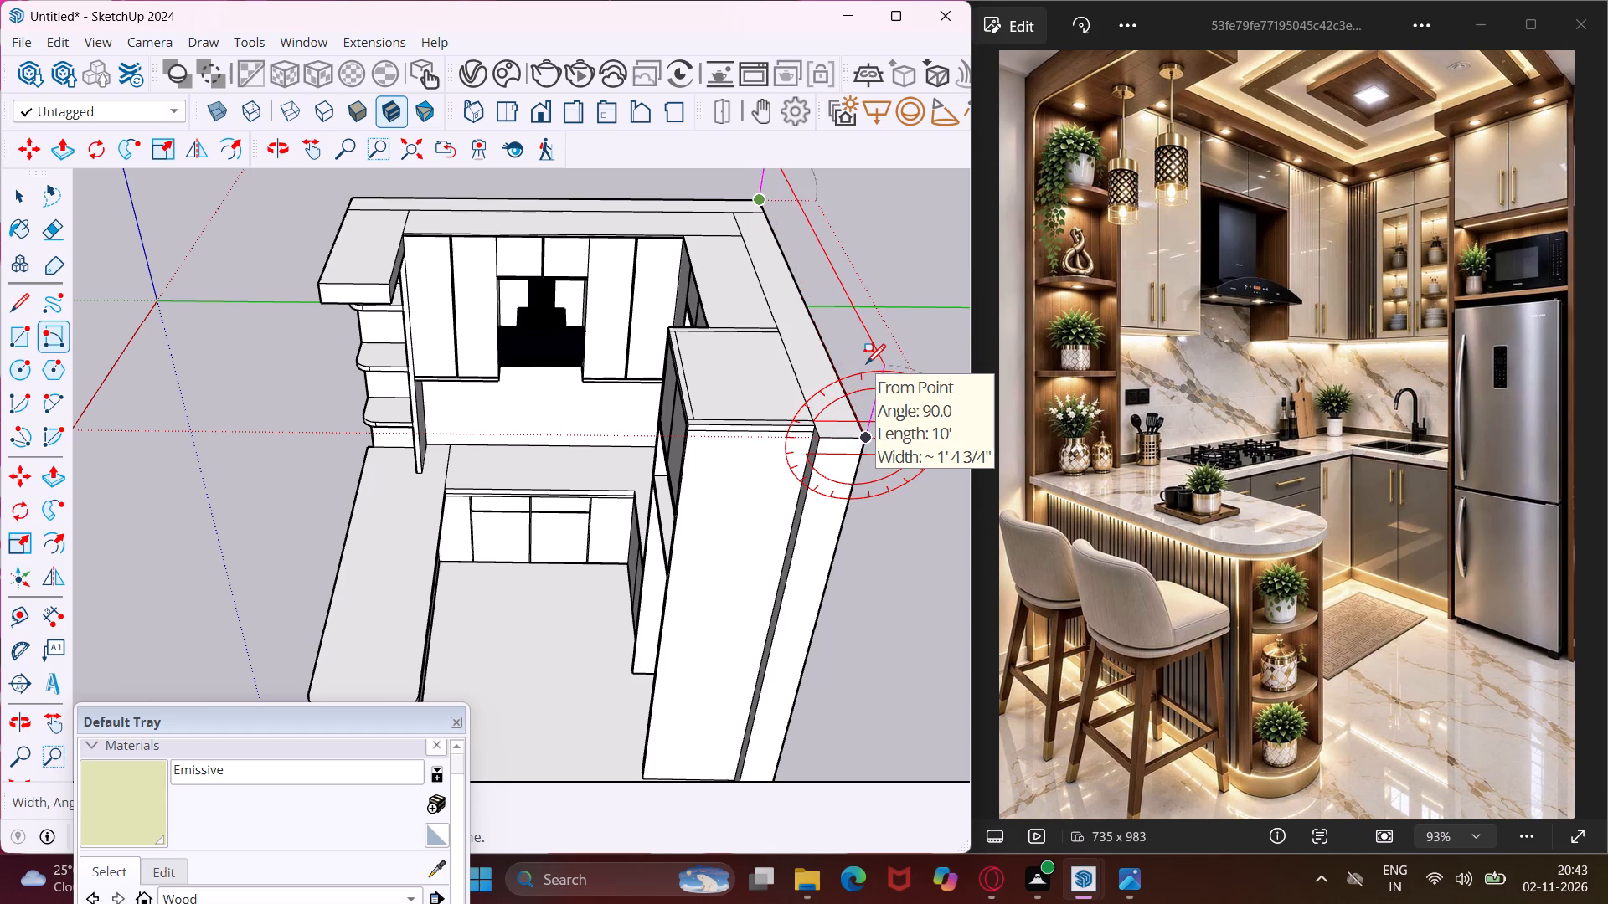
pyautogui.press('6')
pyautogui.hotkey('shift', '"')
pyautogui.press('Return')
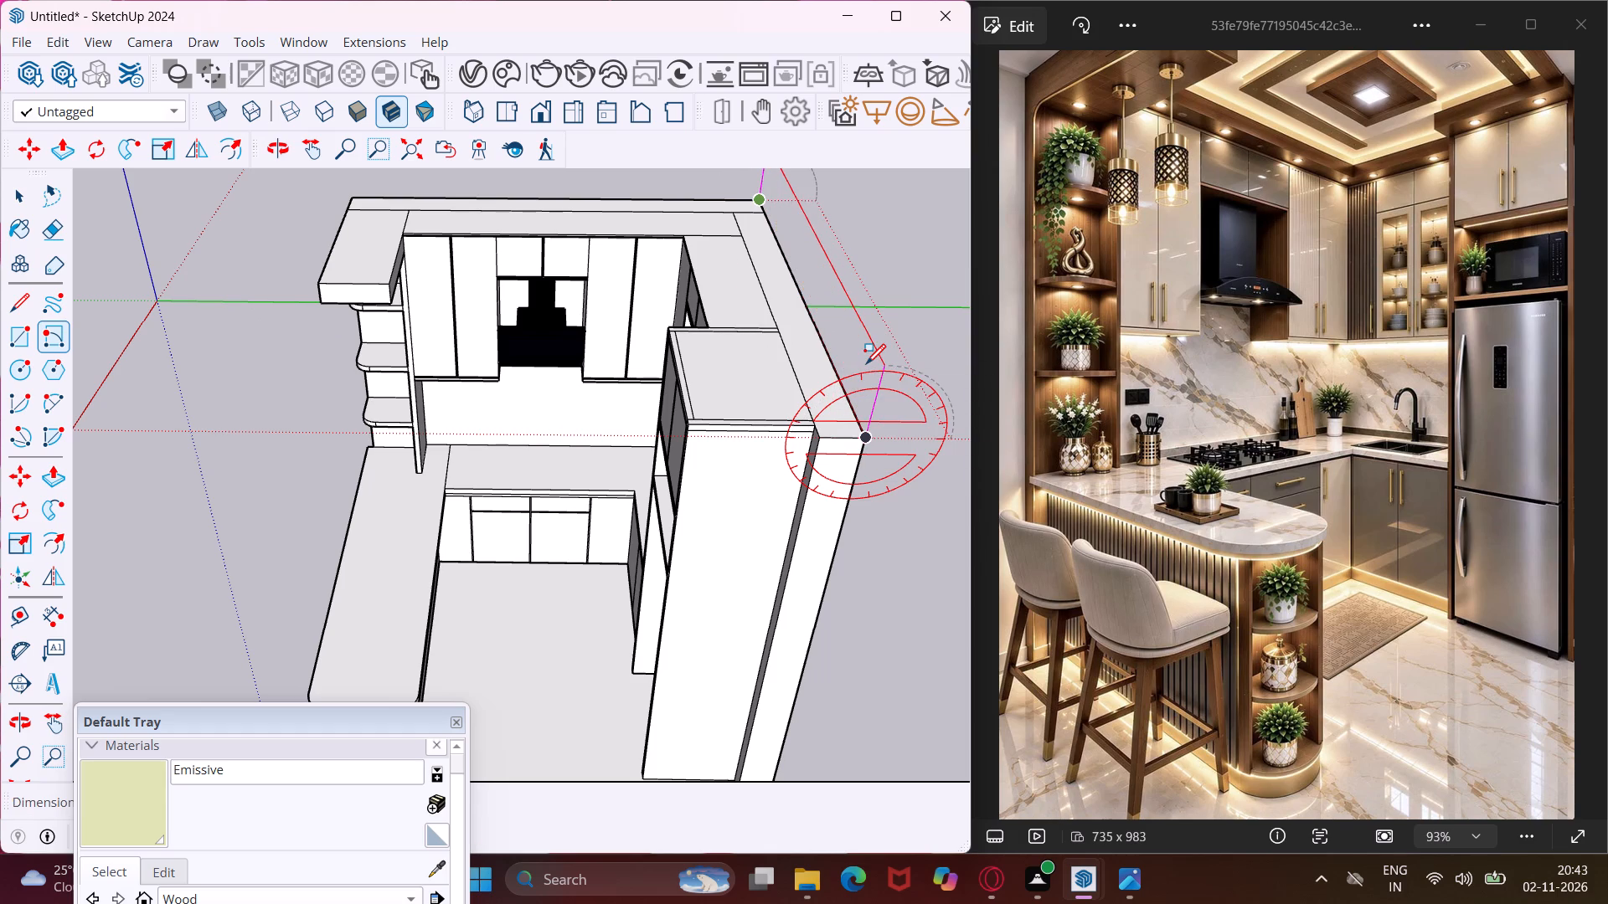
pyautogui.press('Escape')
pyautogui.press('space')
pyautogui.scroll(4, 865, 363)
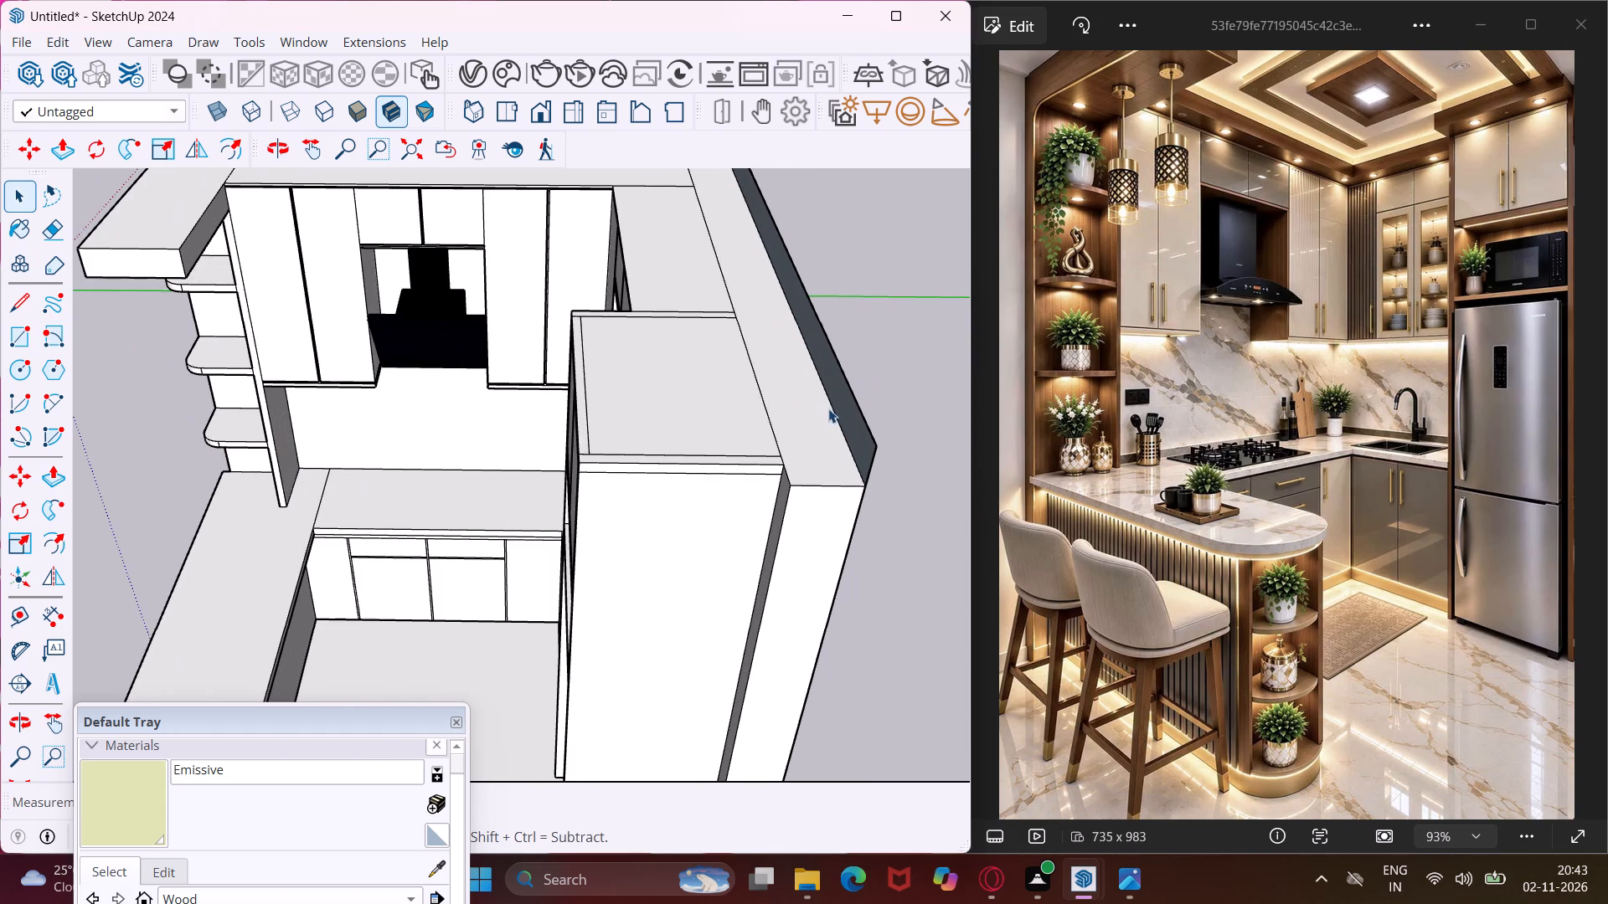
# Push/Pull the upright strip across the room to the outer face of the shelf-side wall, forming the ceiling slab.
pyautogui.click(856, 436)
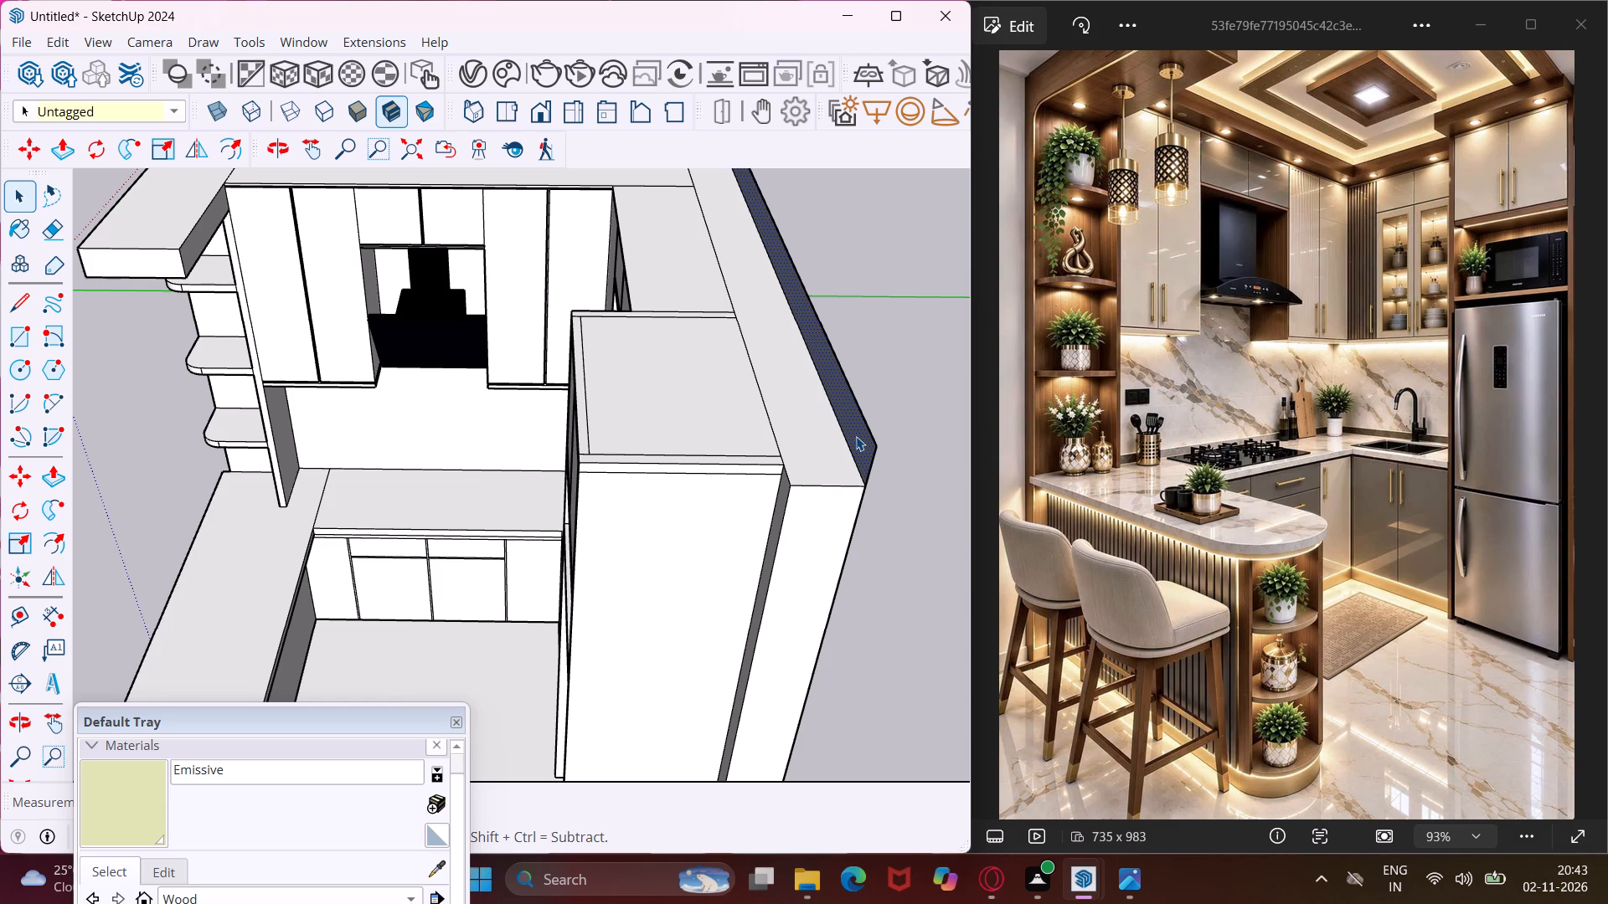
pyautogui.press('p')
pyautogui.click(856, 436)
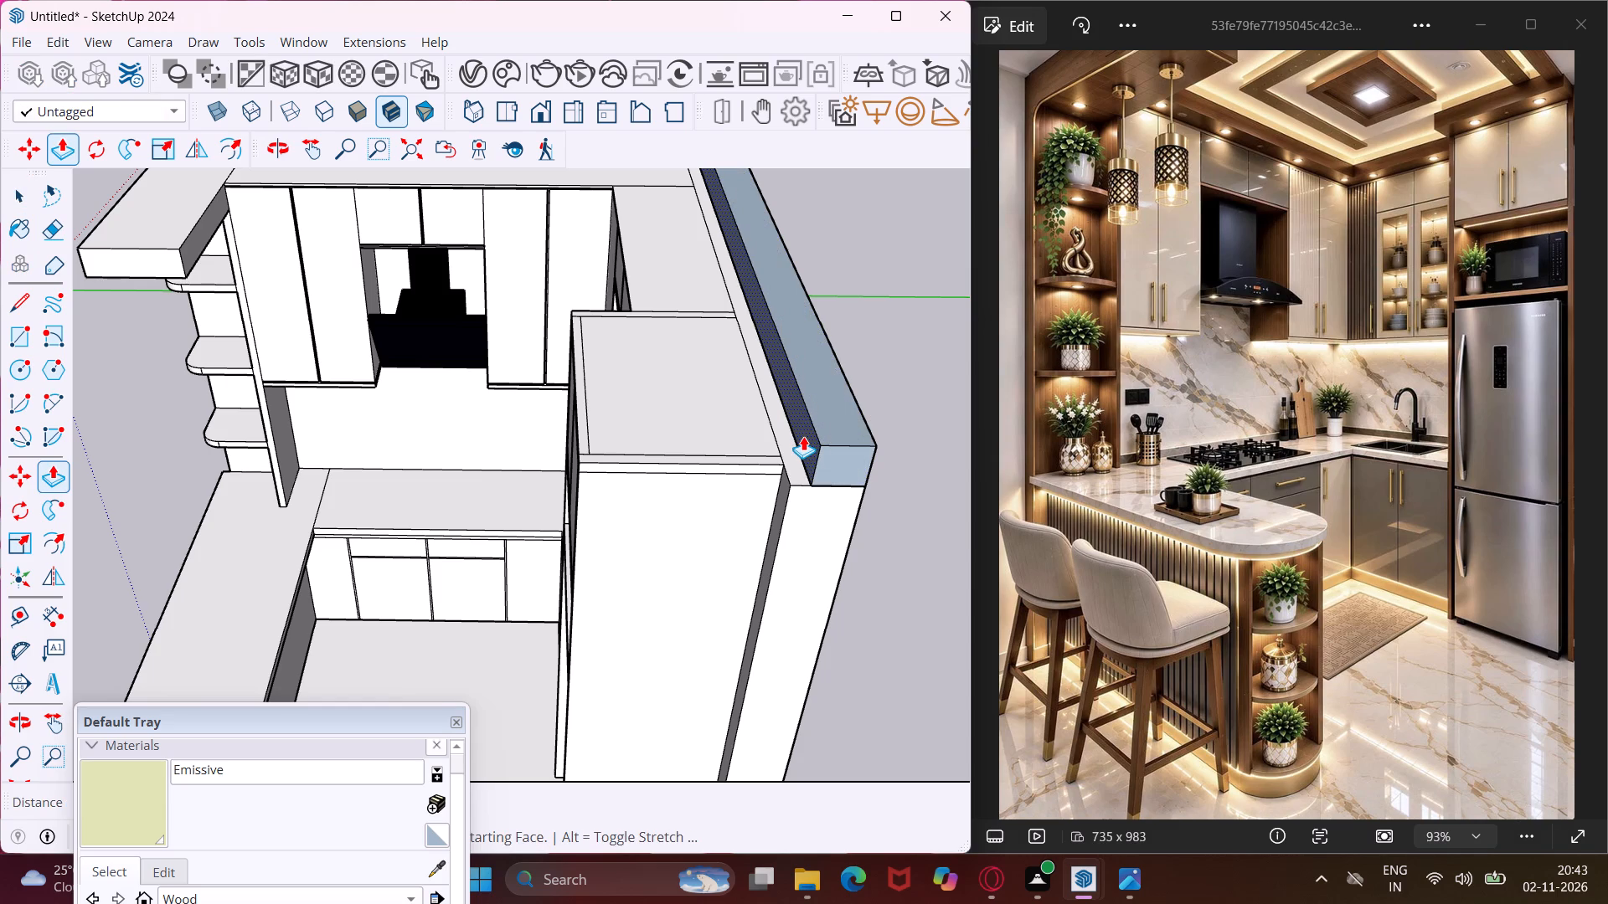
pyautogui.scroll(-5, 796, 435)
pyautogui.scroll(-4, 734, 404)
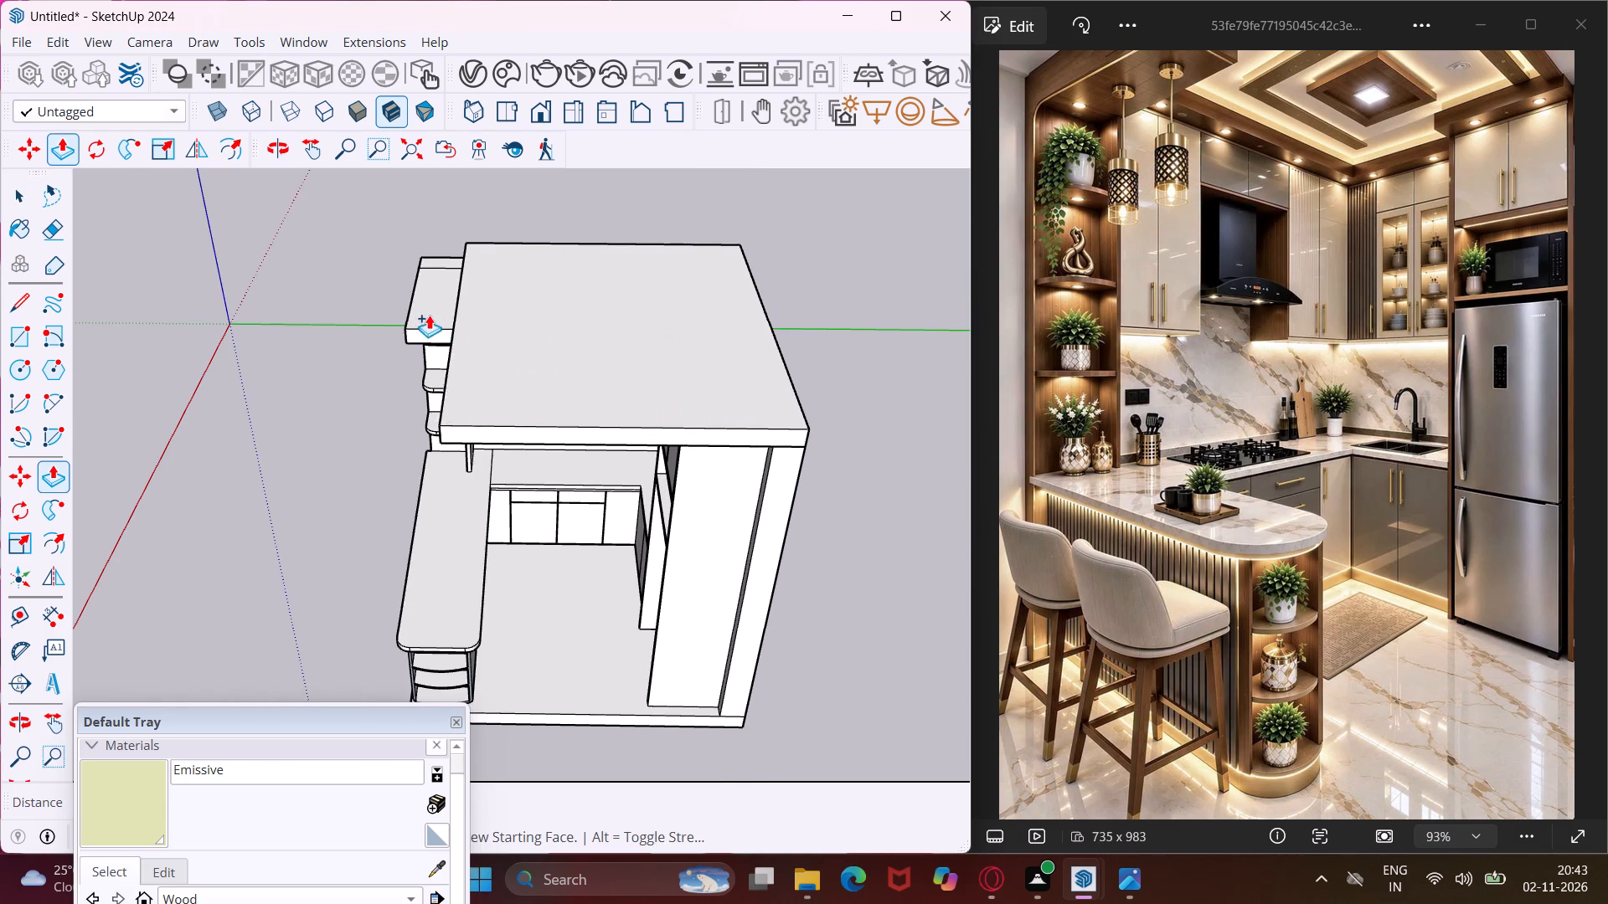
pyautogui.moveTo(394, 316); pyautogui.dragTo(500, 293, button='middle')
pyautogui.scroll(3, 369, 412)
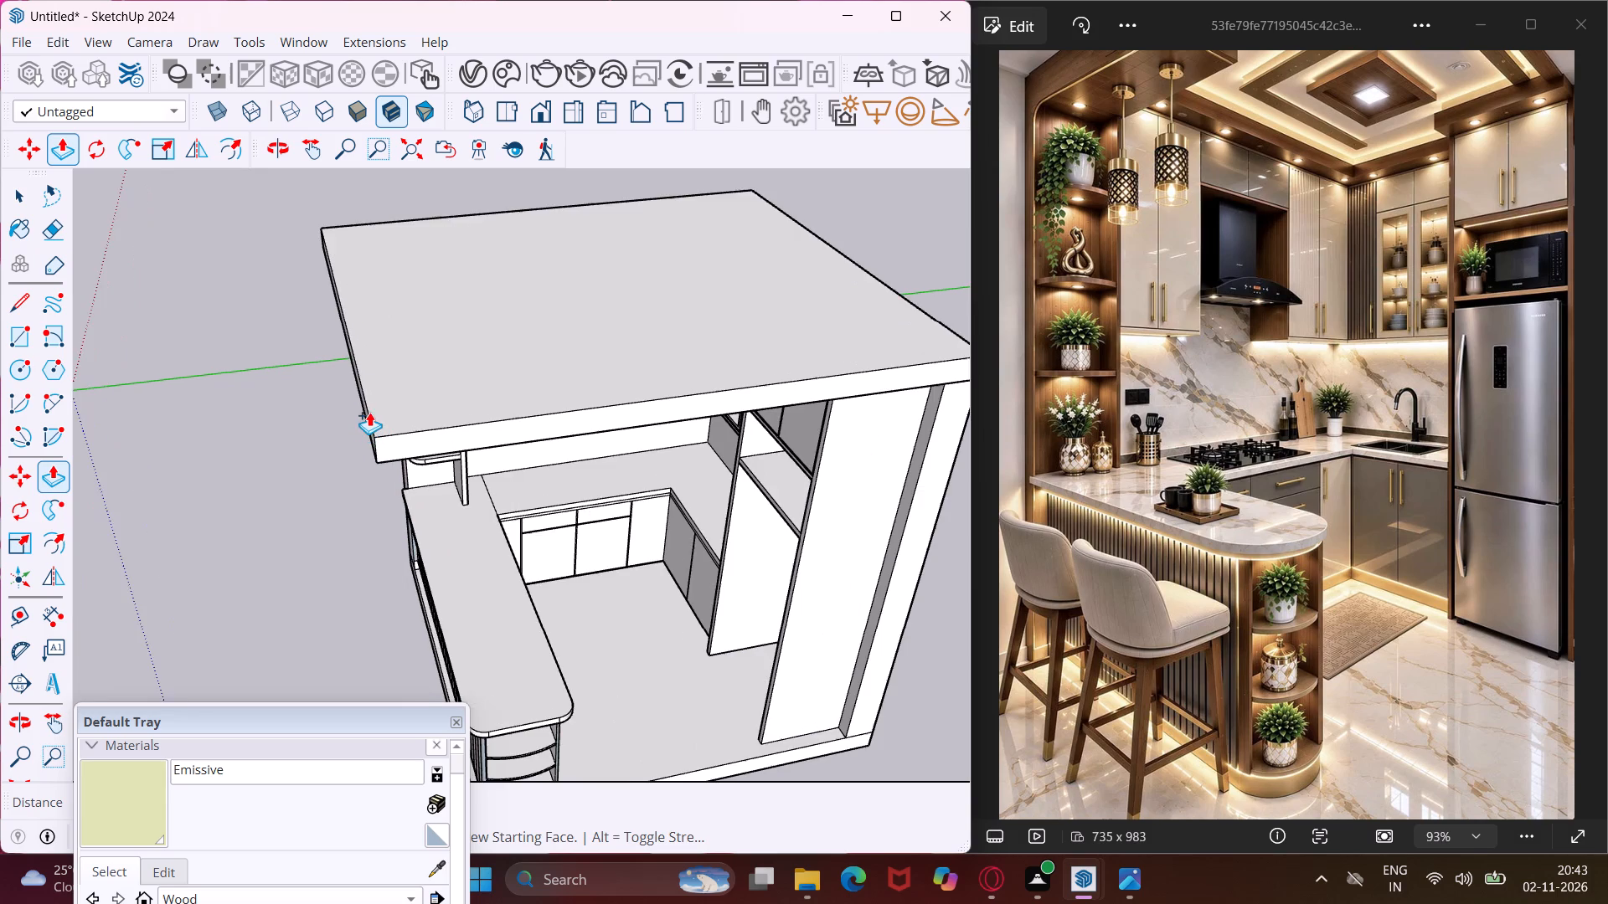
pyautogui.moveTo(372, 407); pyautogui.dragTo(636, 237, button='middle')
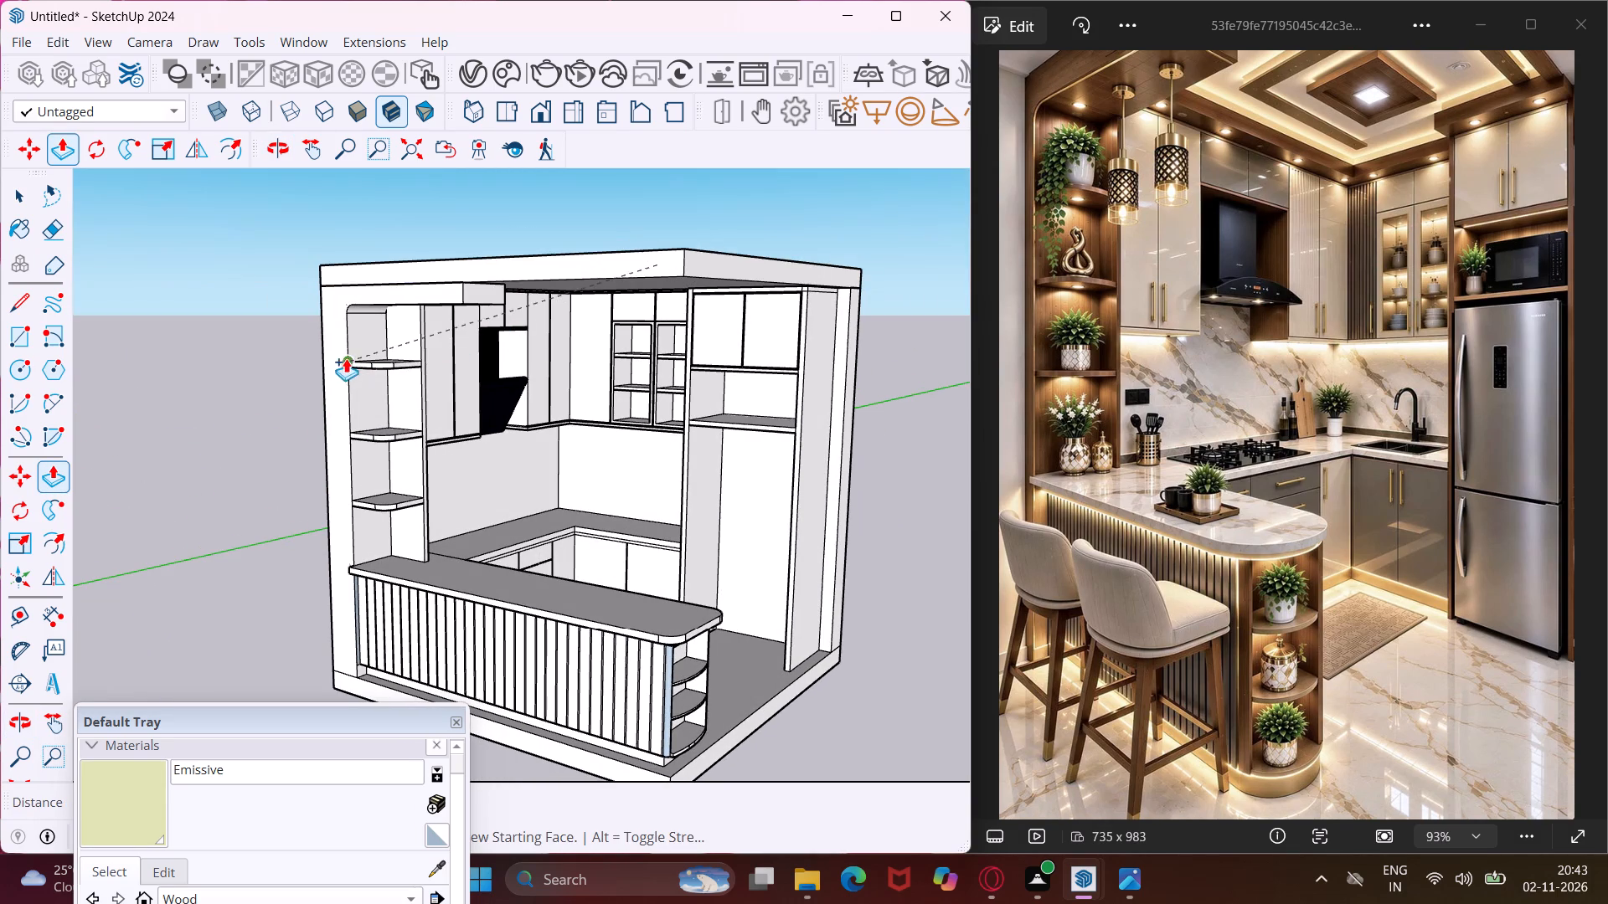
pyautogui.click(338, 351)
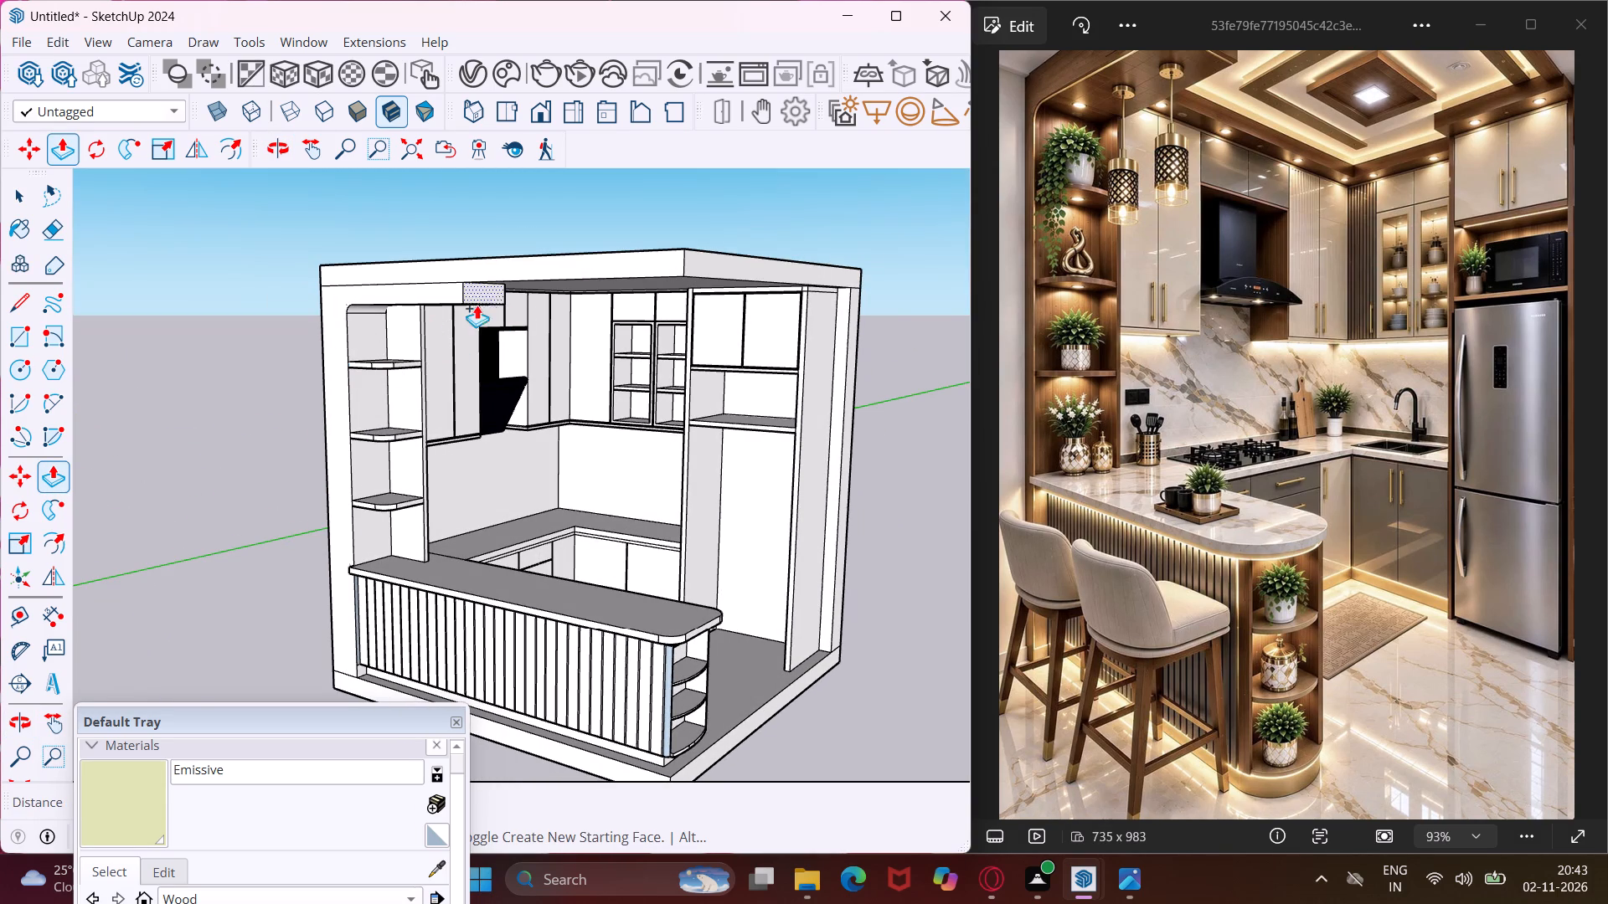
pyautogui.press('Escape')
pyautogui.press('space')
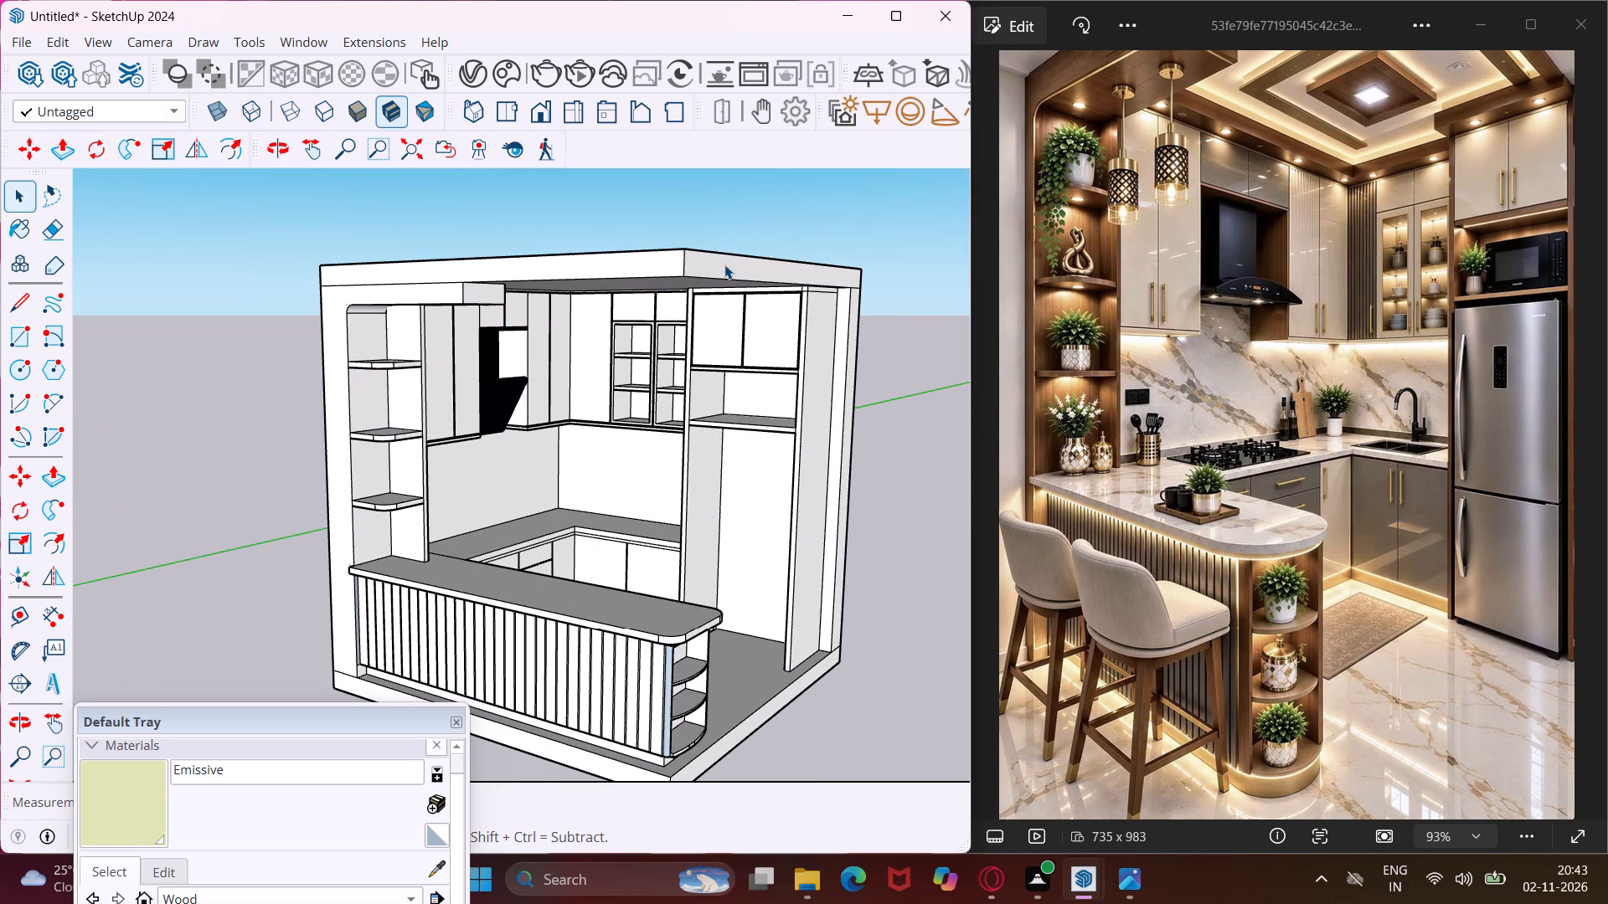
# Offset the outline of the ceiling's underside inward to leave a narrow border around the room.
pyautogui.scroll(5, 773, 254)
pyautogui.moveTo(773, 254); pyautogui.dragTo(689, 195, button='middle')
pyautogui.scroll(3, 600, 234)
pyautogui.moveTo(595, 234); pyautogui.dragTo(639, 206, button='middle')
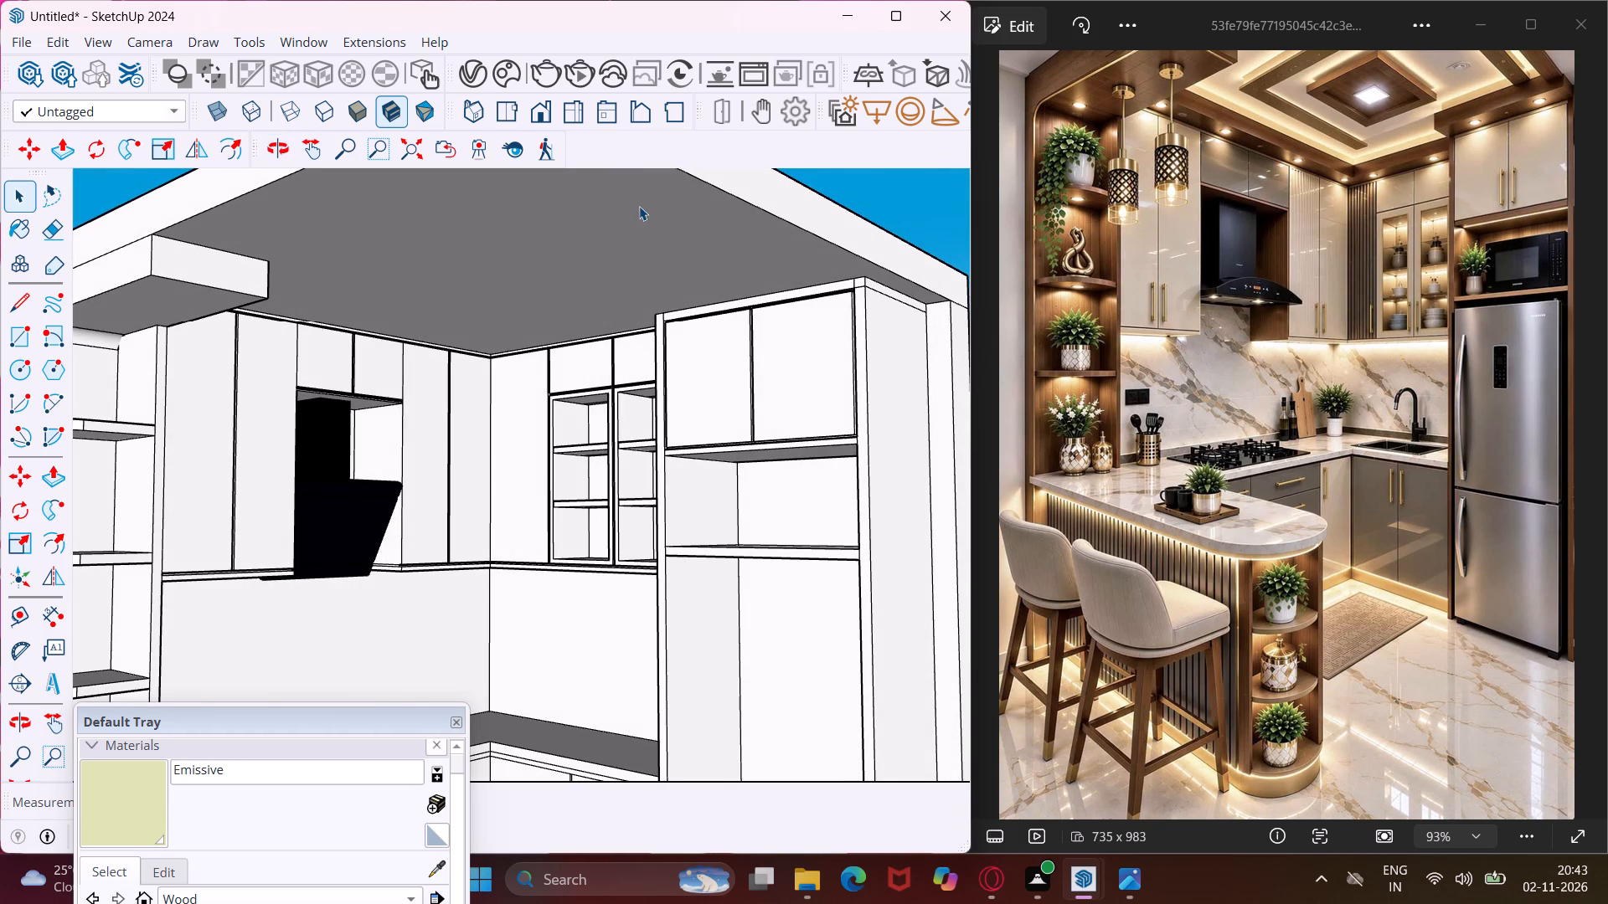
pyautogui.click(634, 218)
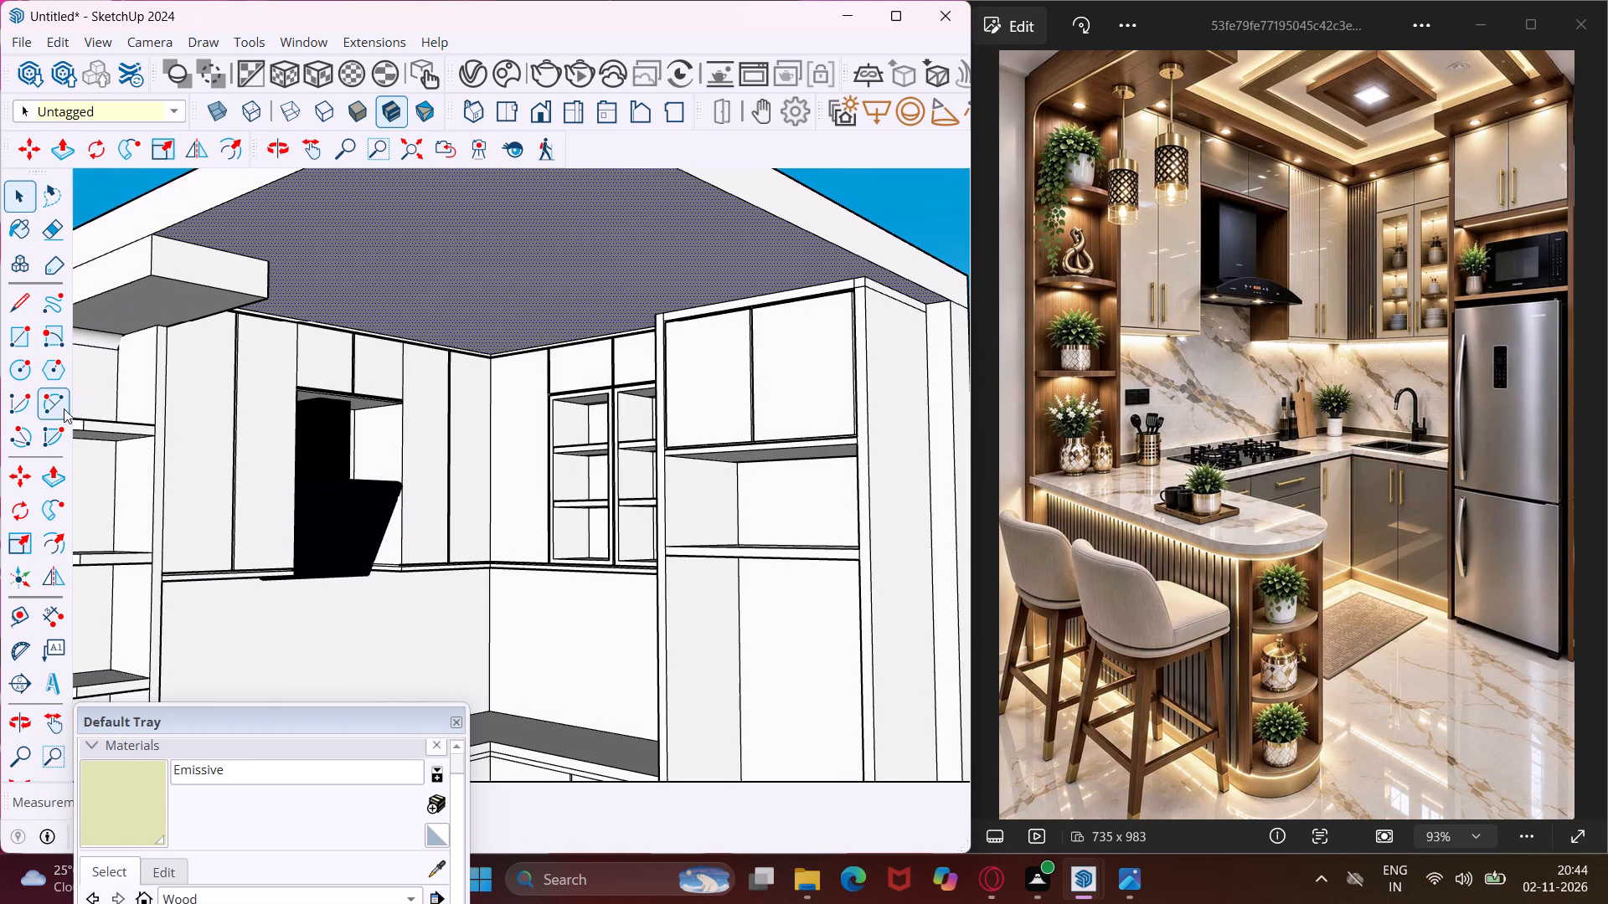
pyautogui.click(47, 533)
pyautogui.click(229, 221)
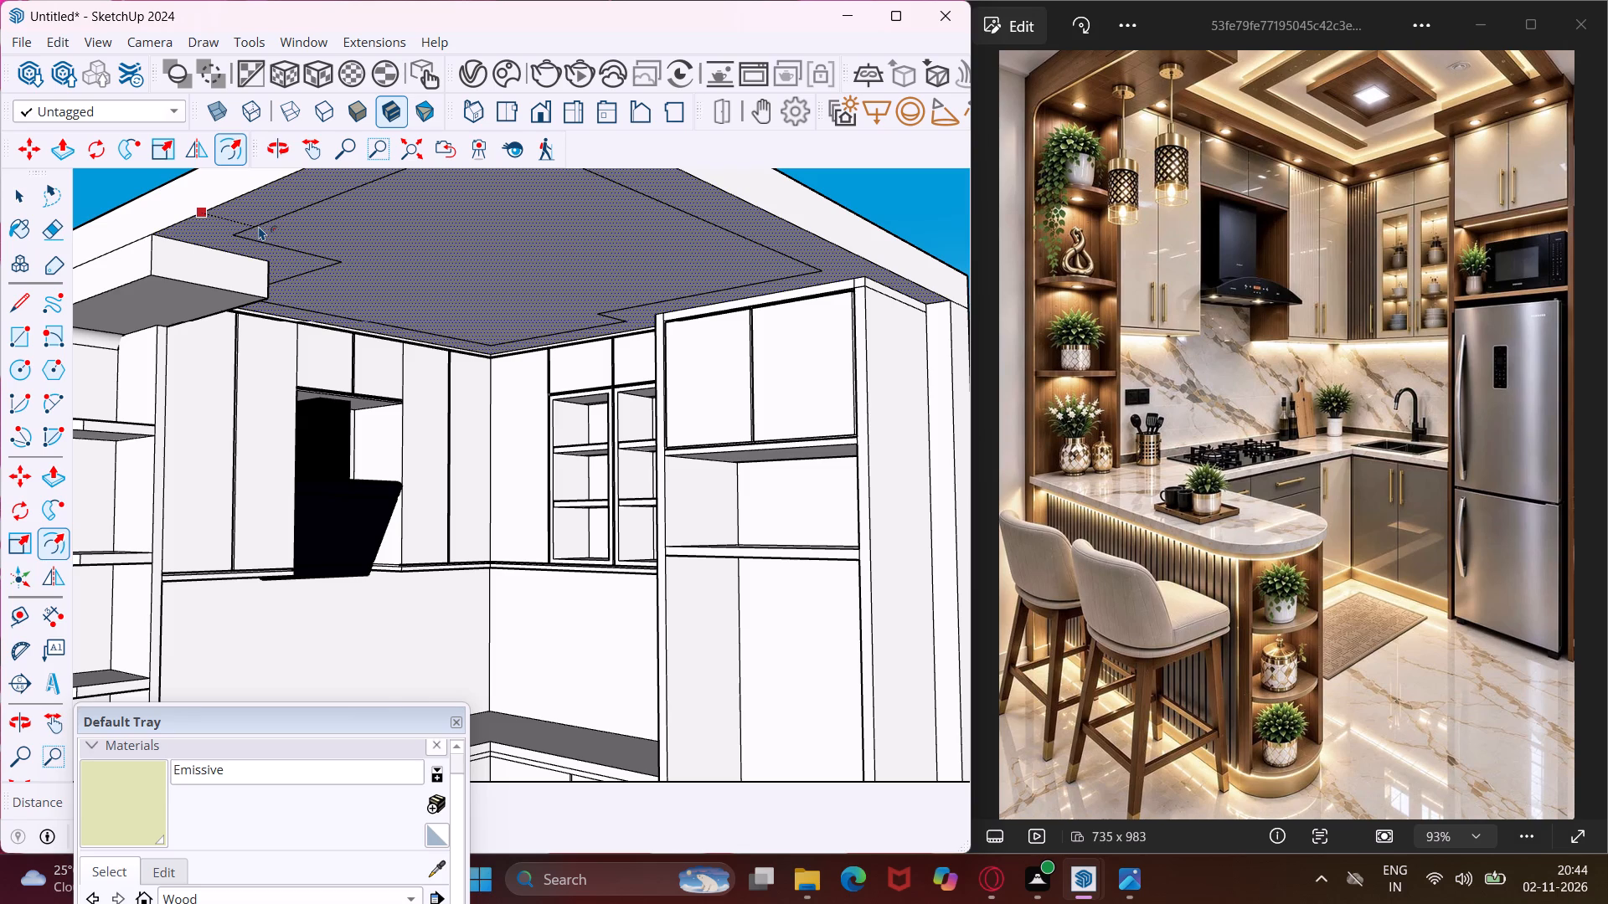
pyautogui.click(259, 226)
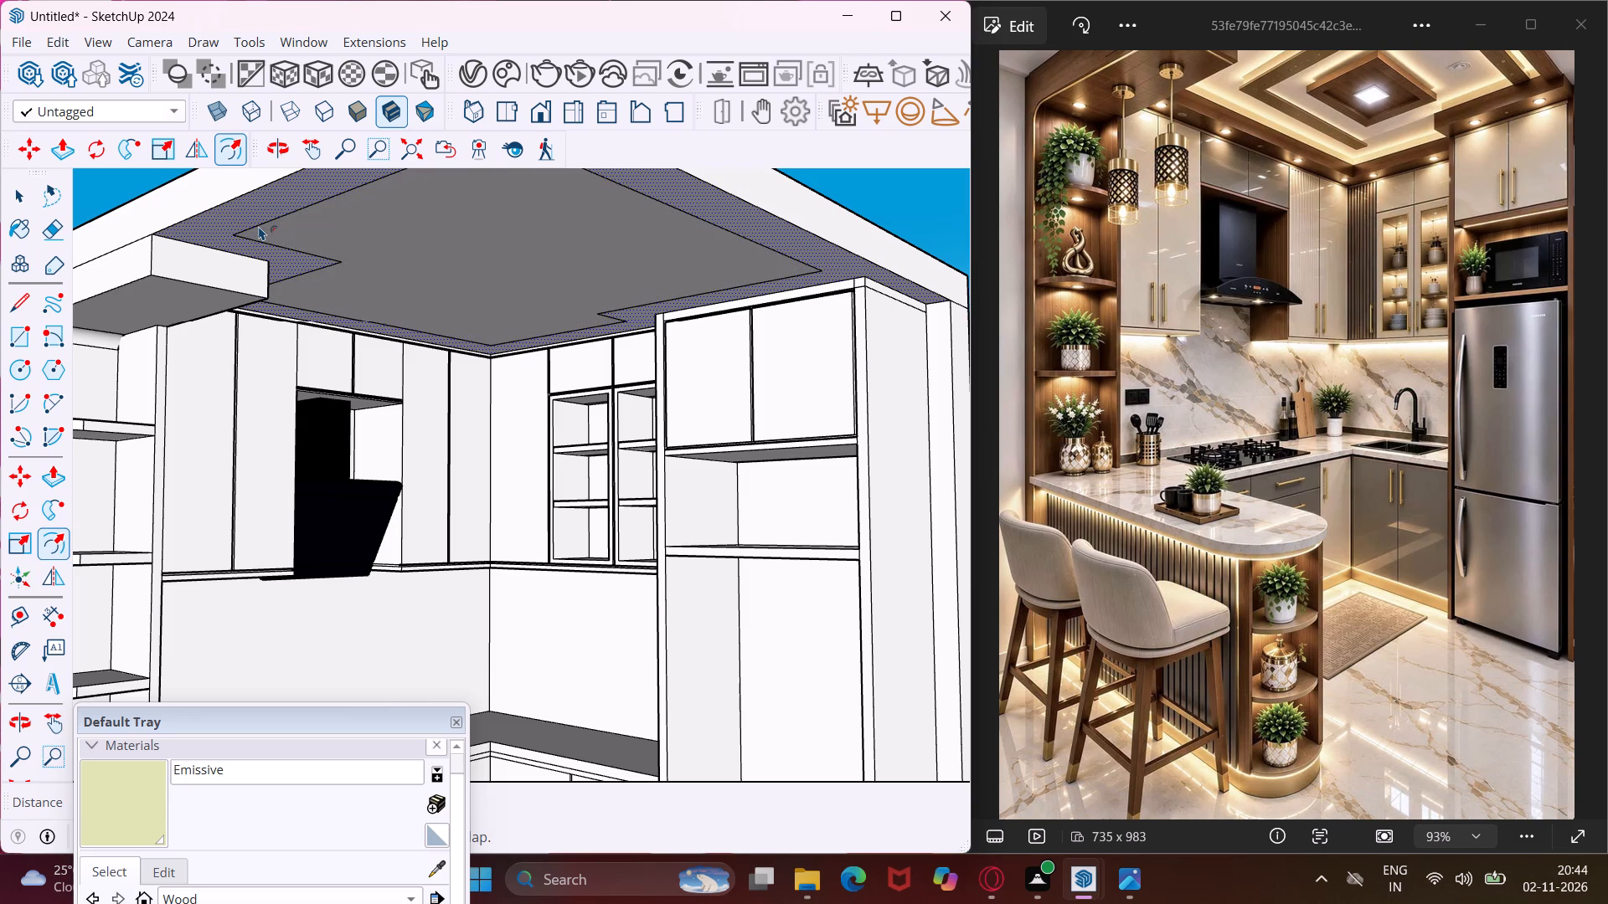
pyautogui.press('Escape')
pyautogui.press('space')
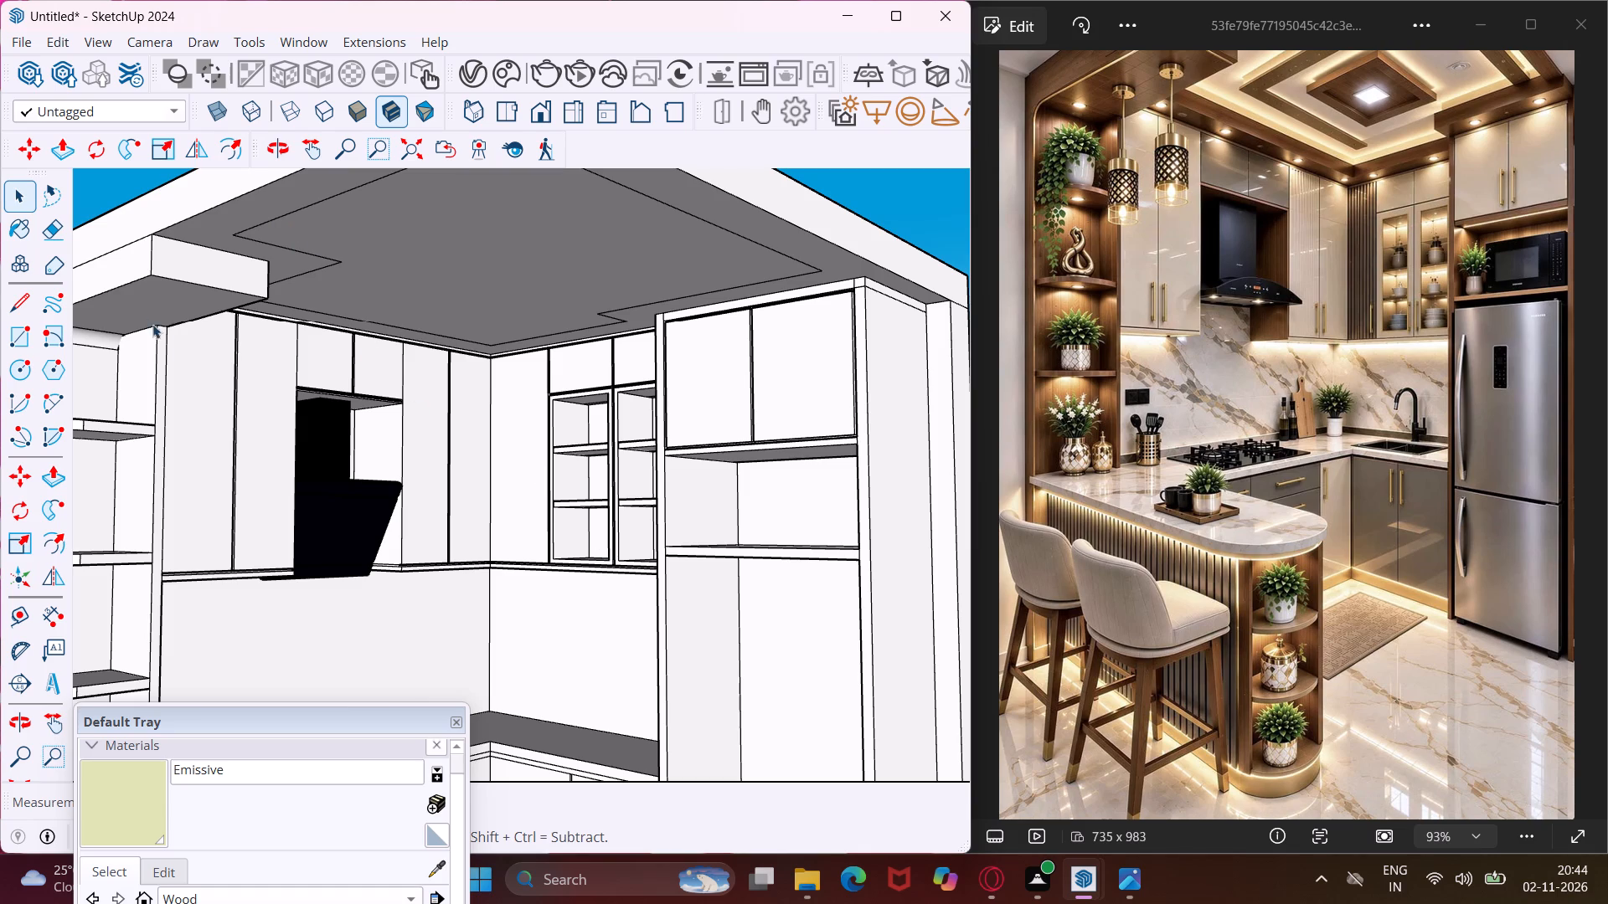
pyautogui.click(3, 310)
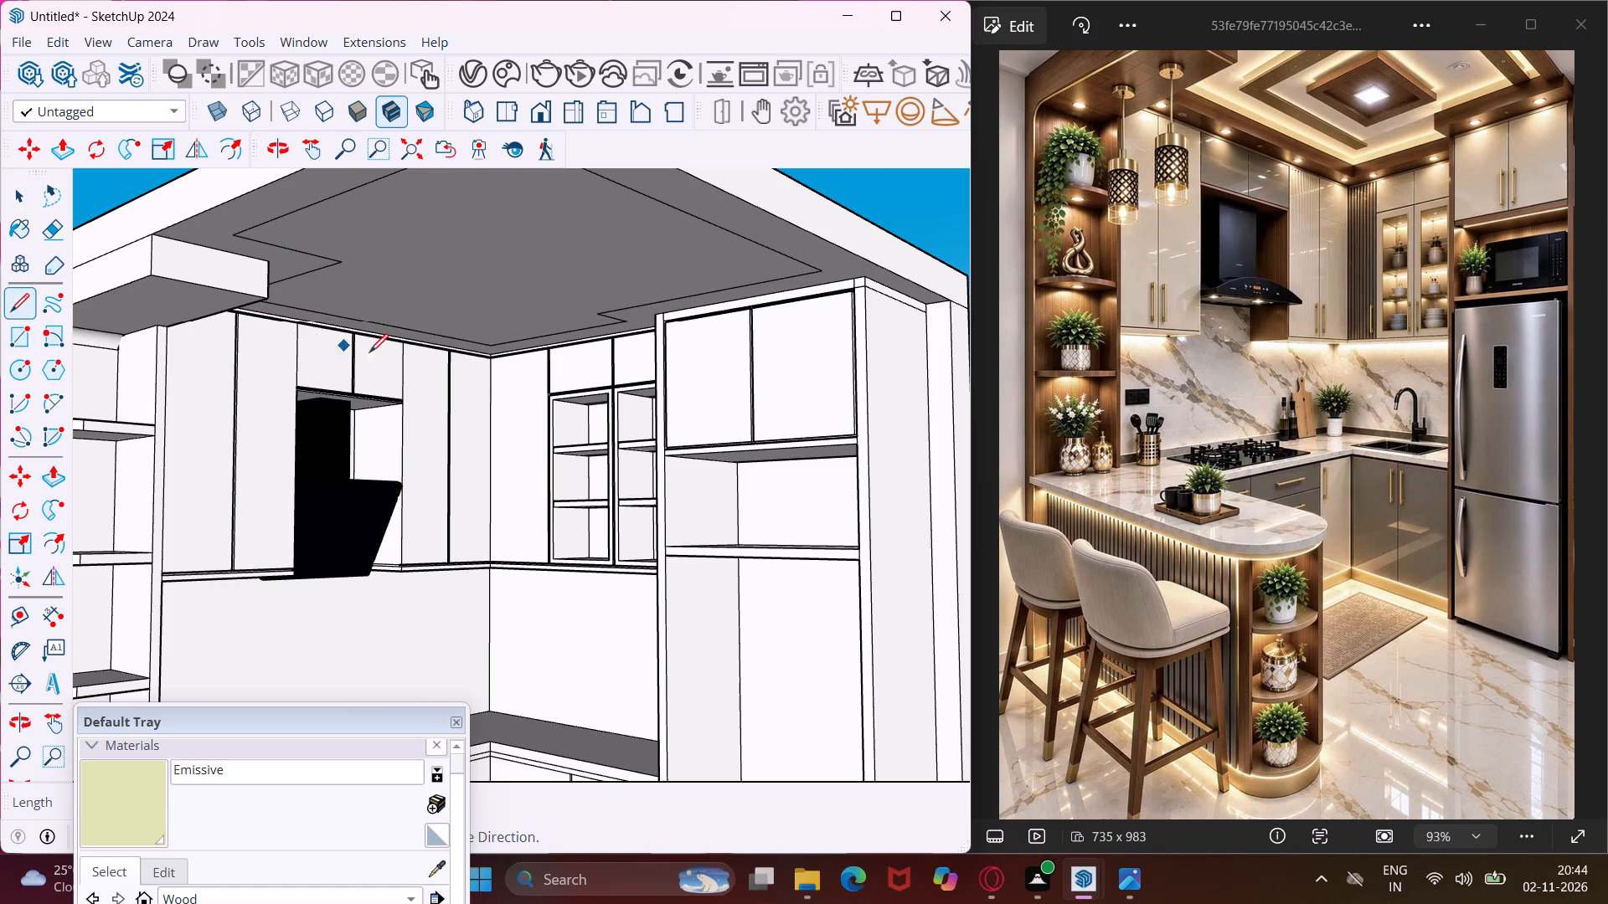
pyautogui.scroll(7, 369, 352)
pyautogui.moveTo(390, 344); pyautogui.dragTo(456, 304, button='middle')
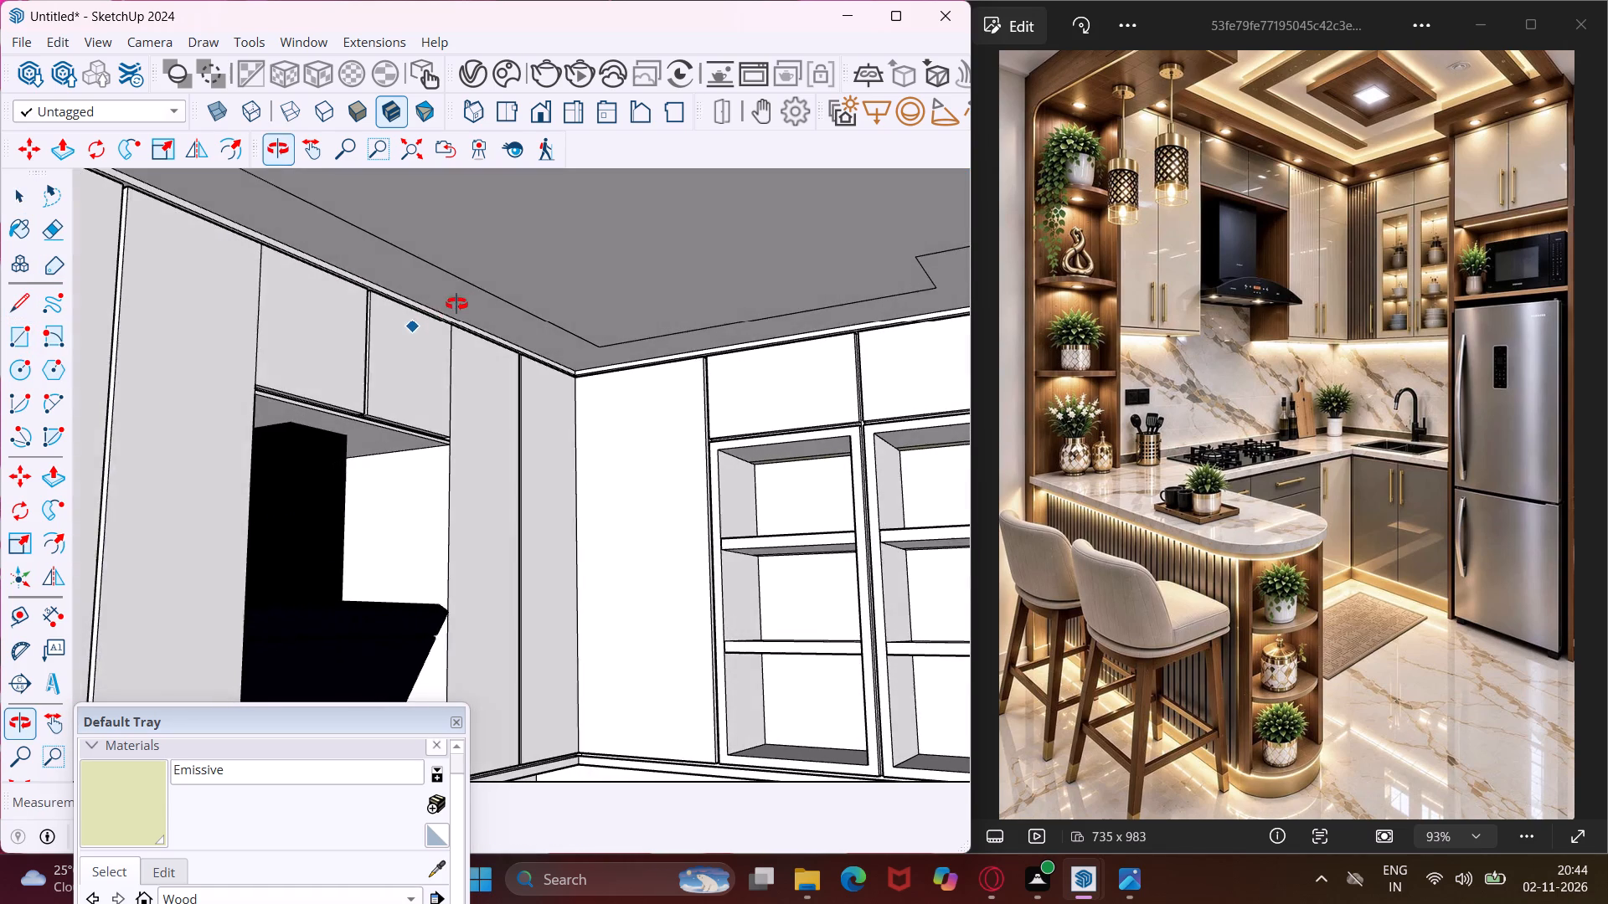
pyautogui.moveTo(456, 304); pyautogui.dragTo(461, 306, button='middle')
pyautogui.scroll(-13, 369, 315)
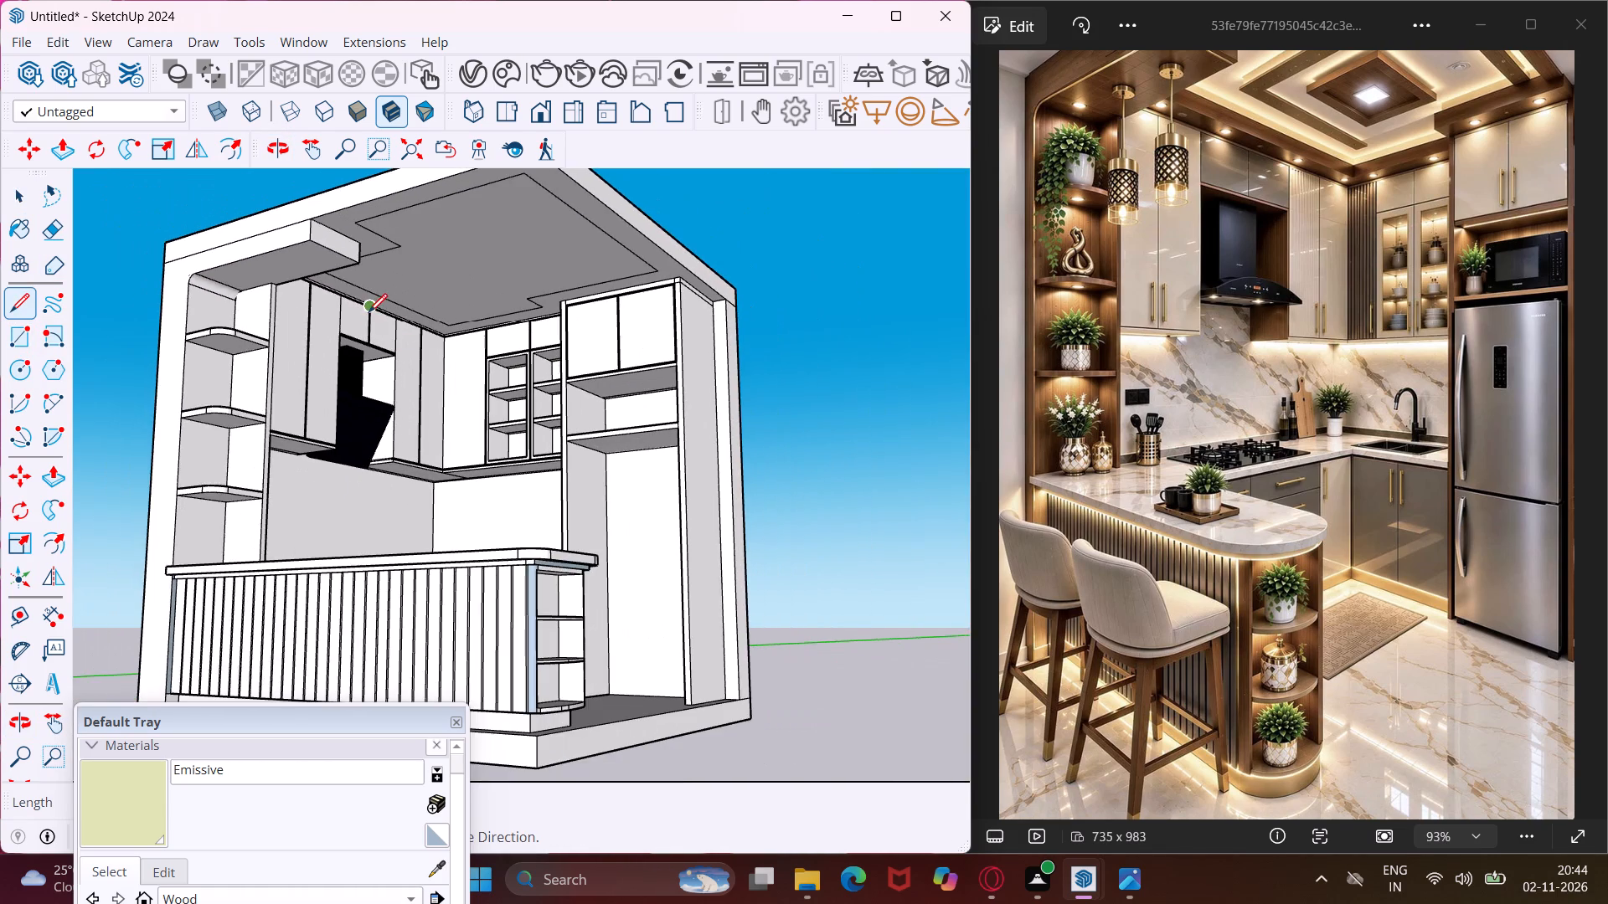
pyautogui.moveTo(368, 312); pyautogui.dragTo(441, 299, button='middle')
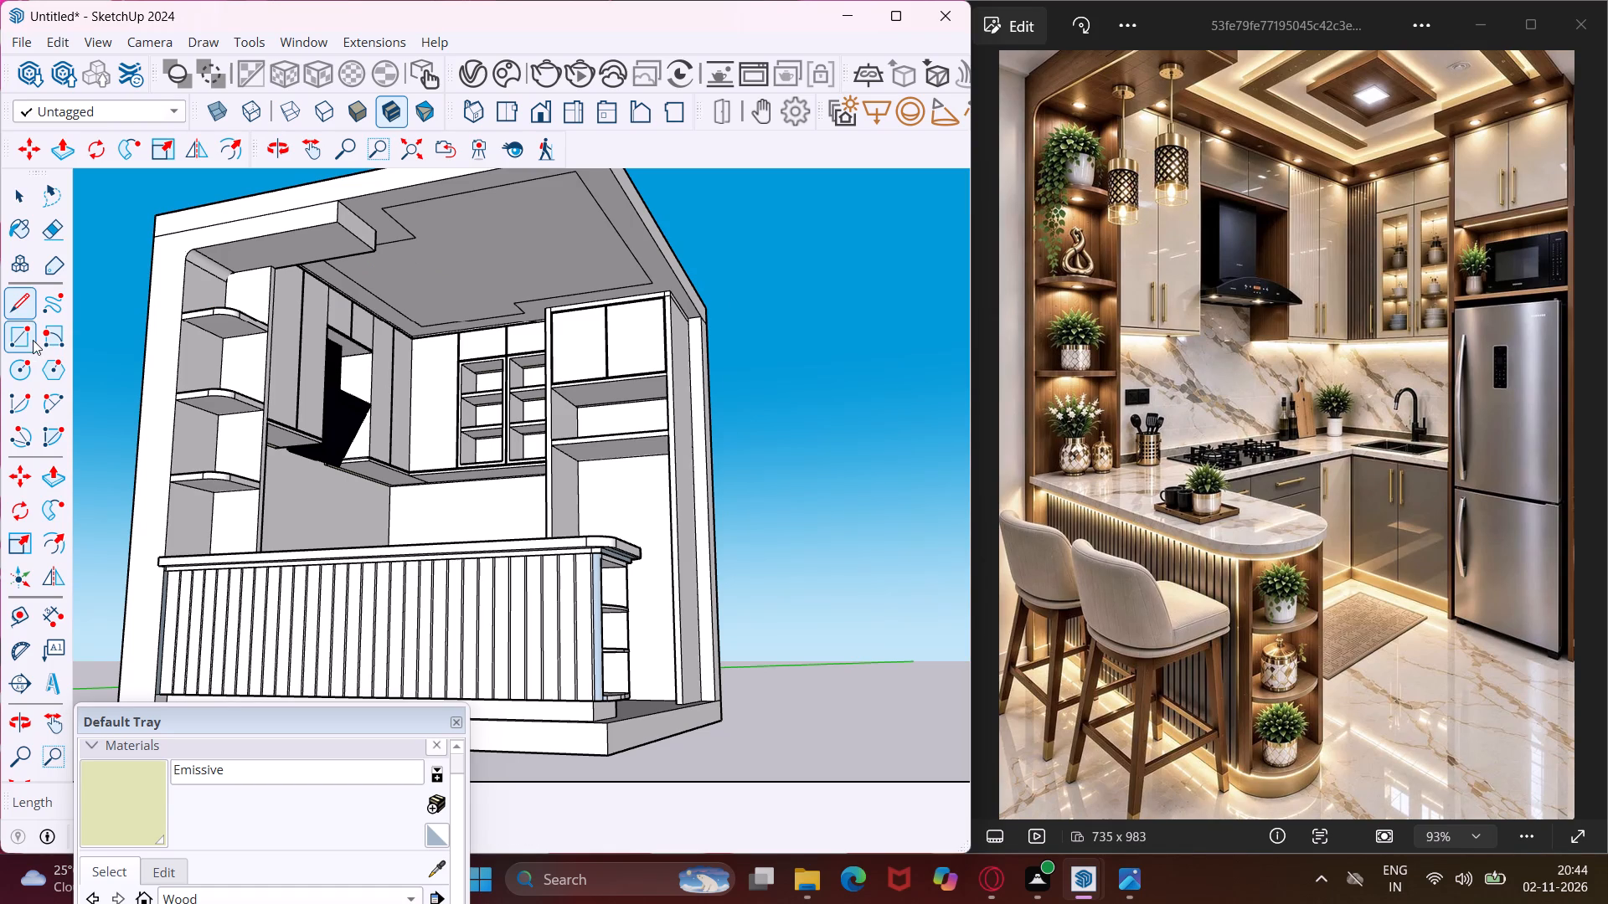
# Draw a long narrow rectangle on the ceiling's underside, parallel to the hood-side wall.
pyautogui.click(33, 340)
pyautogui.scroll(3, 445, 307)
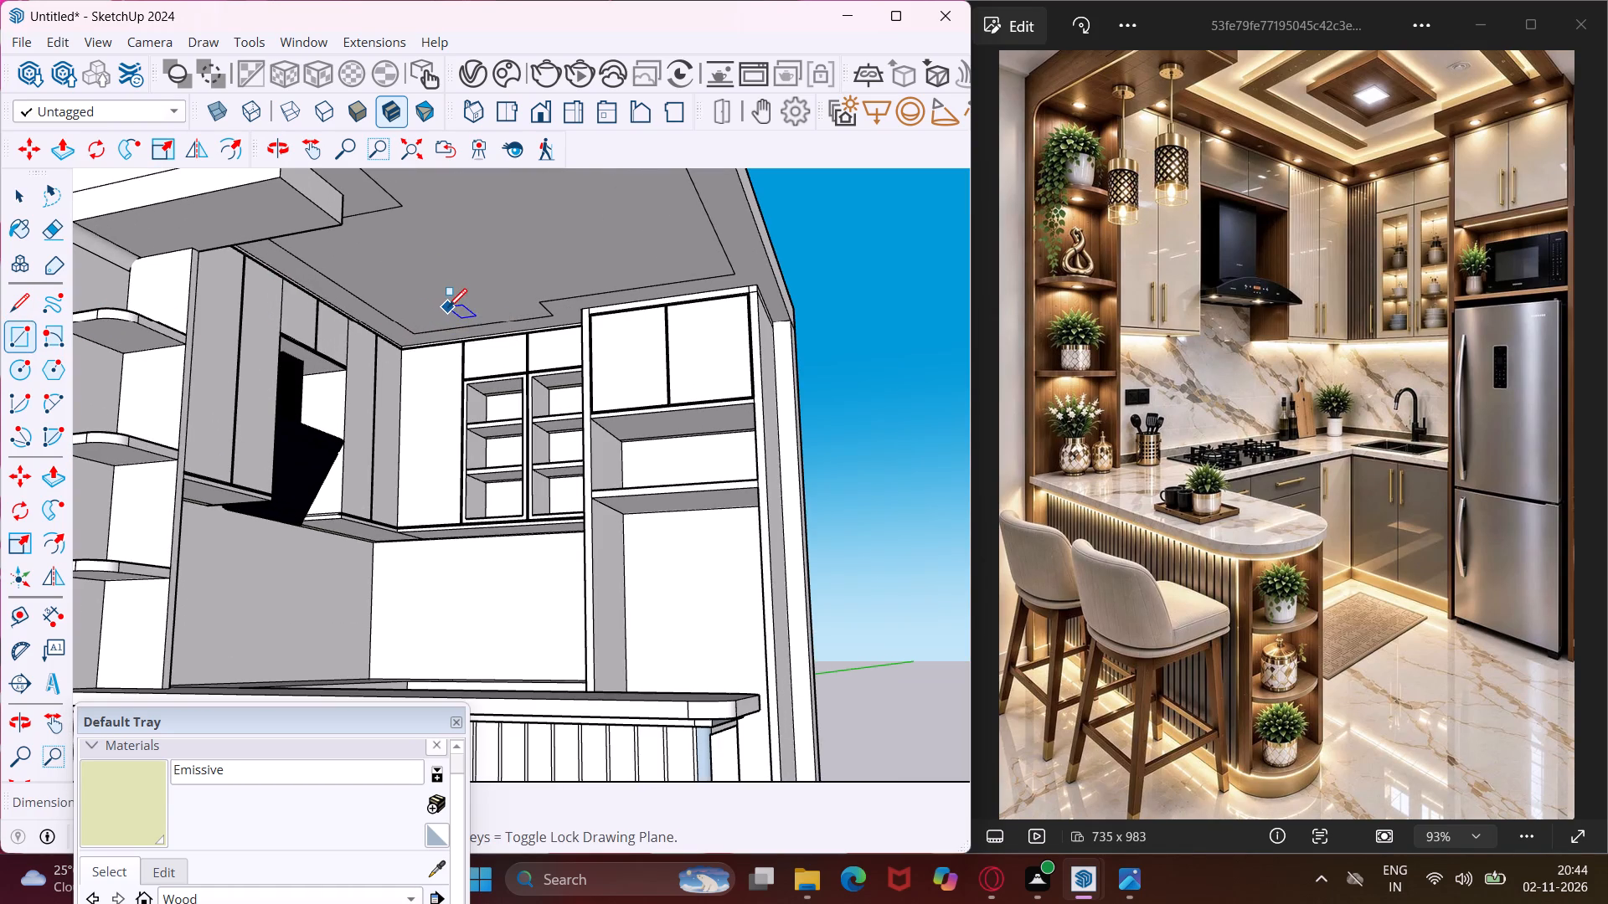
pyautogui.click(448, 307)
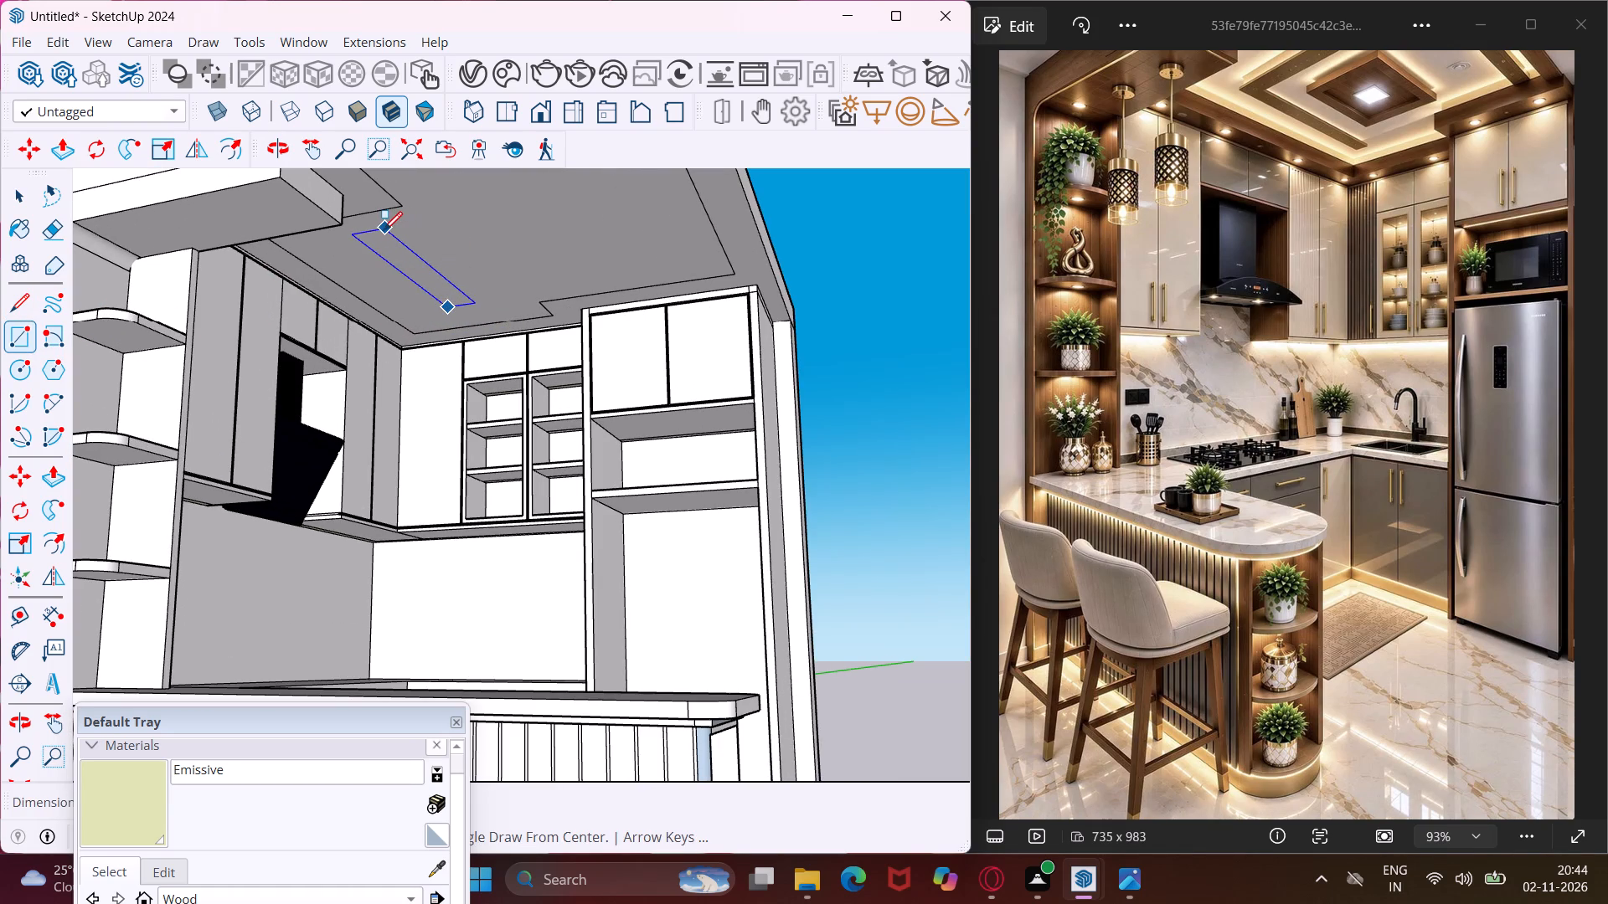
pyautogui.click(384, 230)
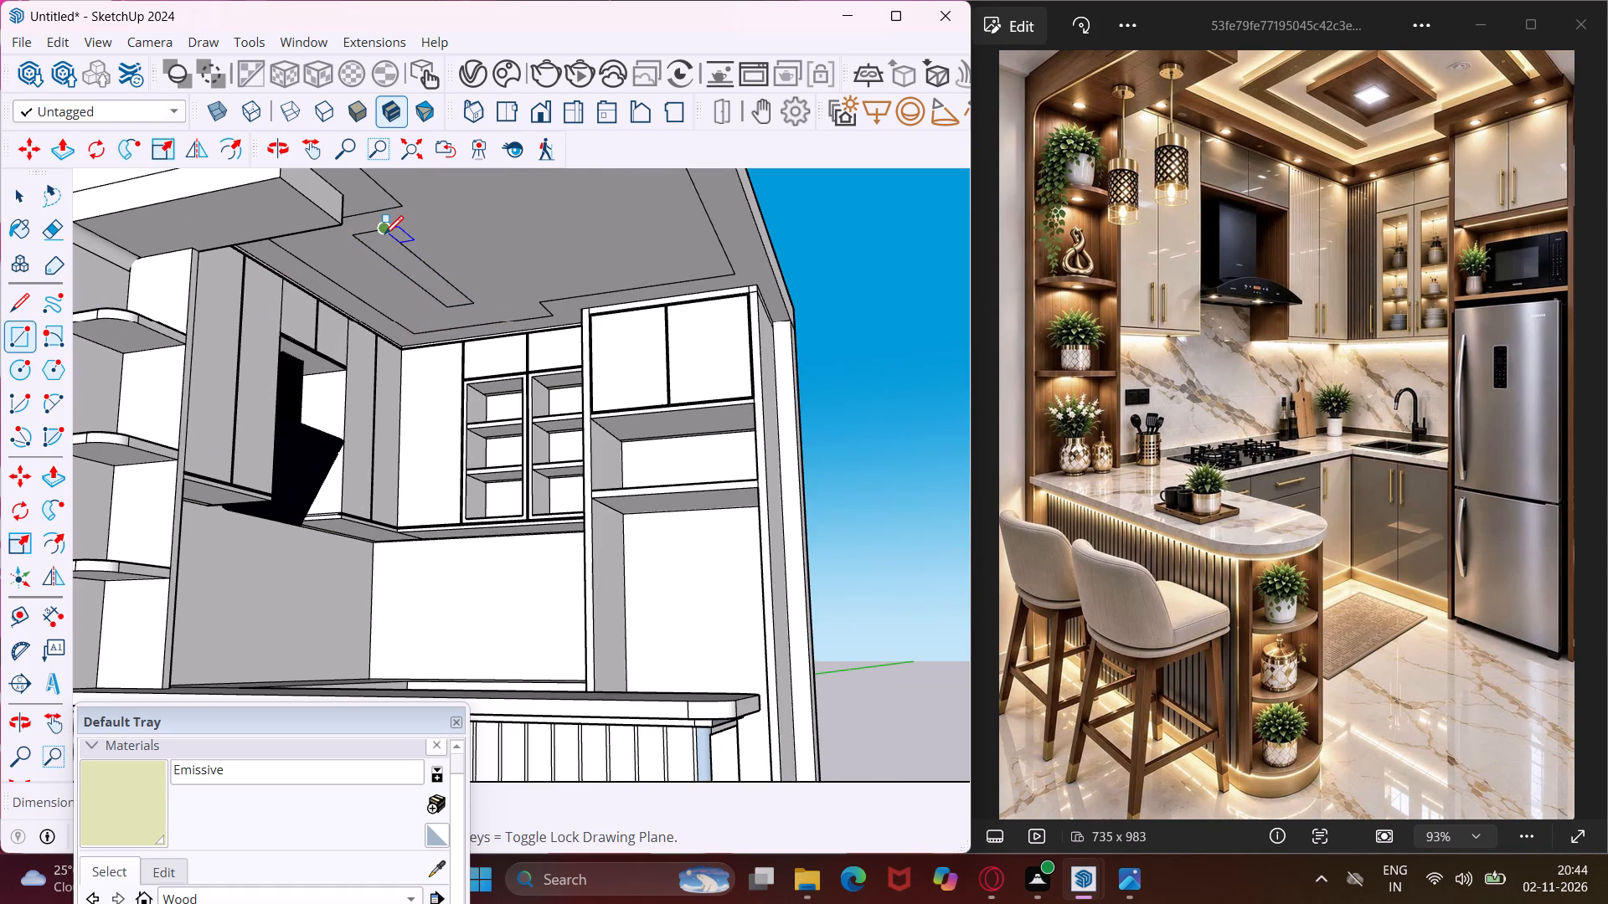
# Draw a second narrow rectangle on the ceiling from the first strip's peninsula-side end toward the fridge side, forming an L.
pyautogui.click(384, 234)
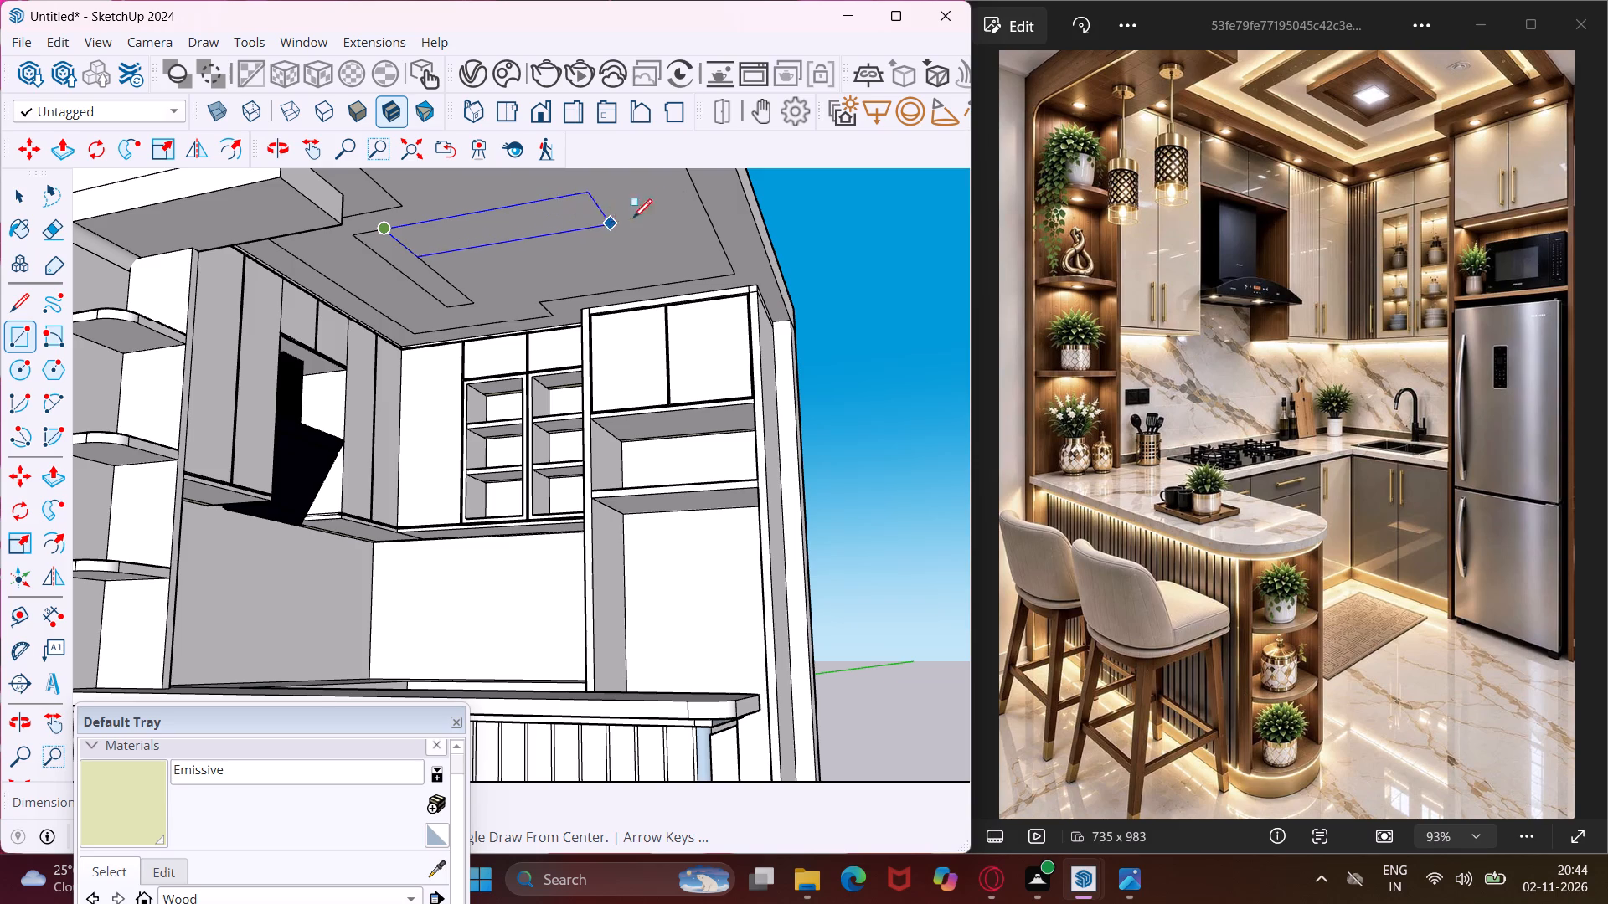
pyautogui.scroll(-3, 662, 207)
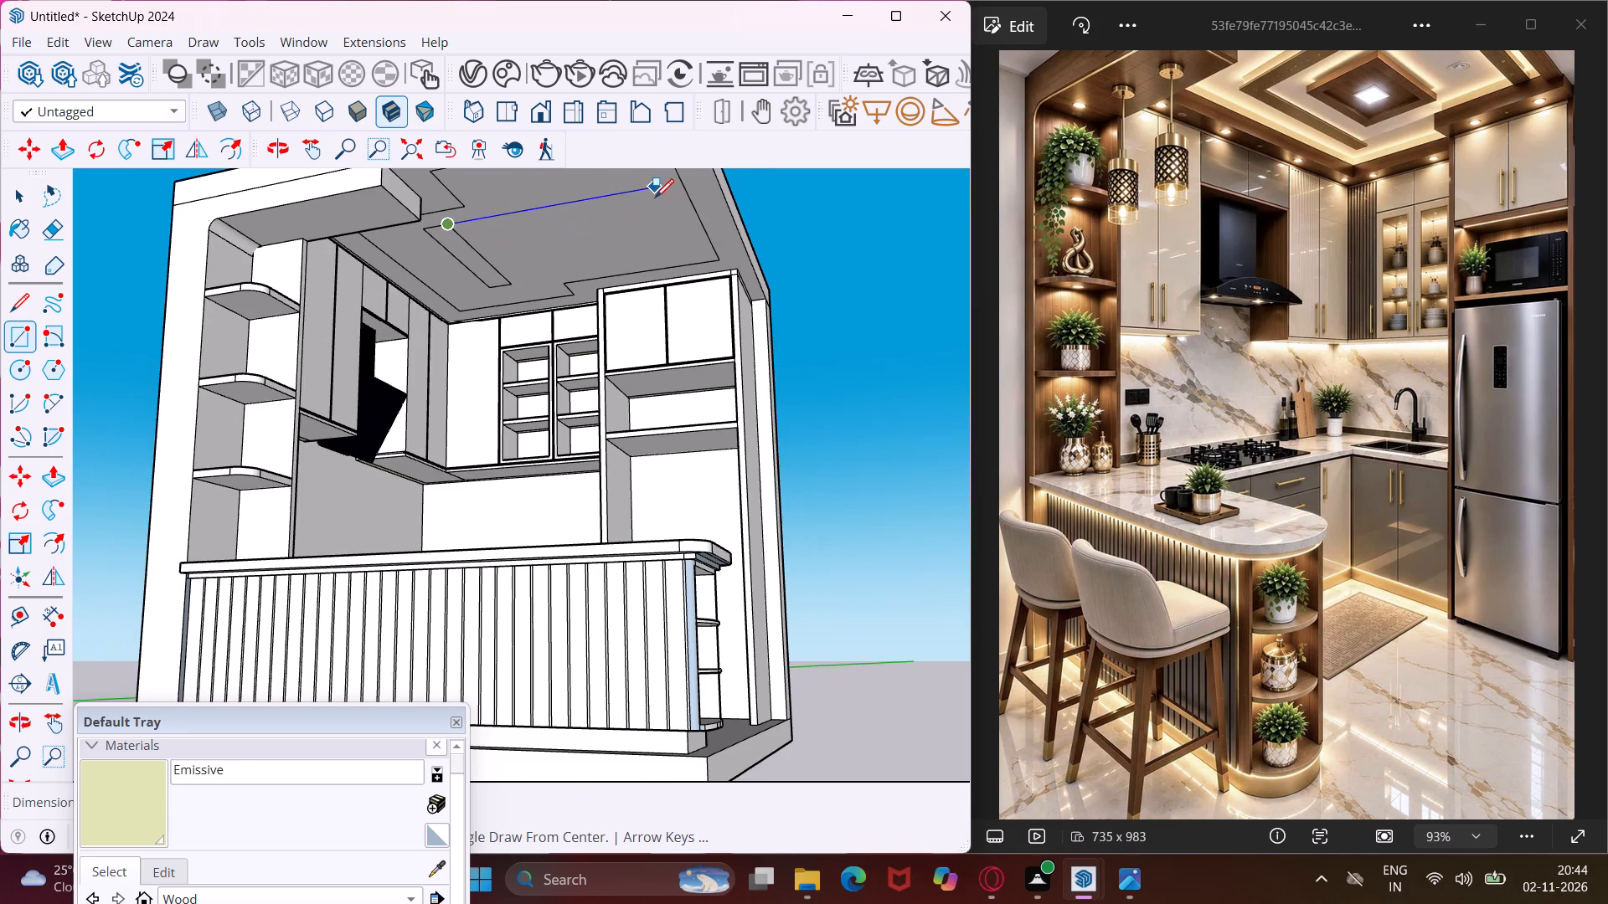
pyautogui.moveTo(653, 196); pyautogui.dragTo(247, 304, button='middle')
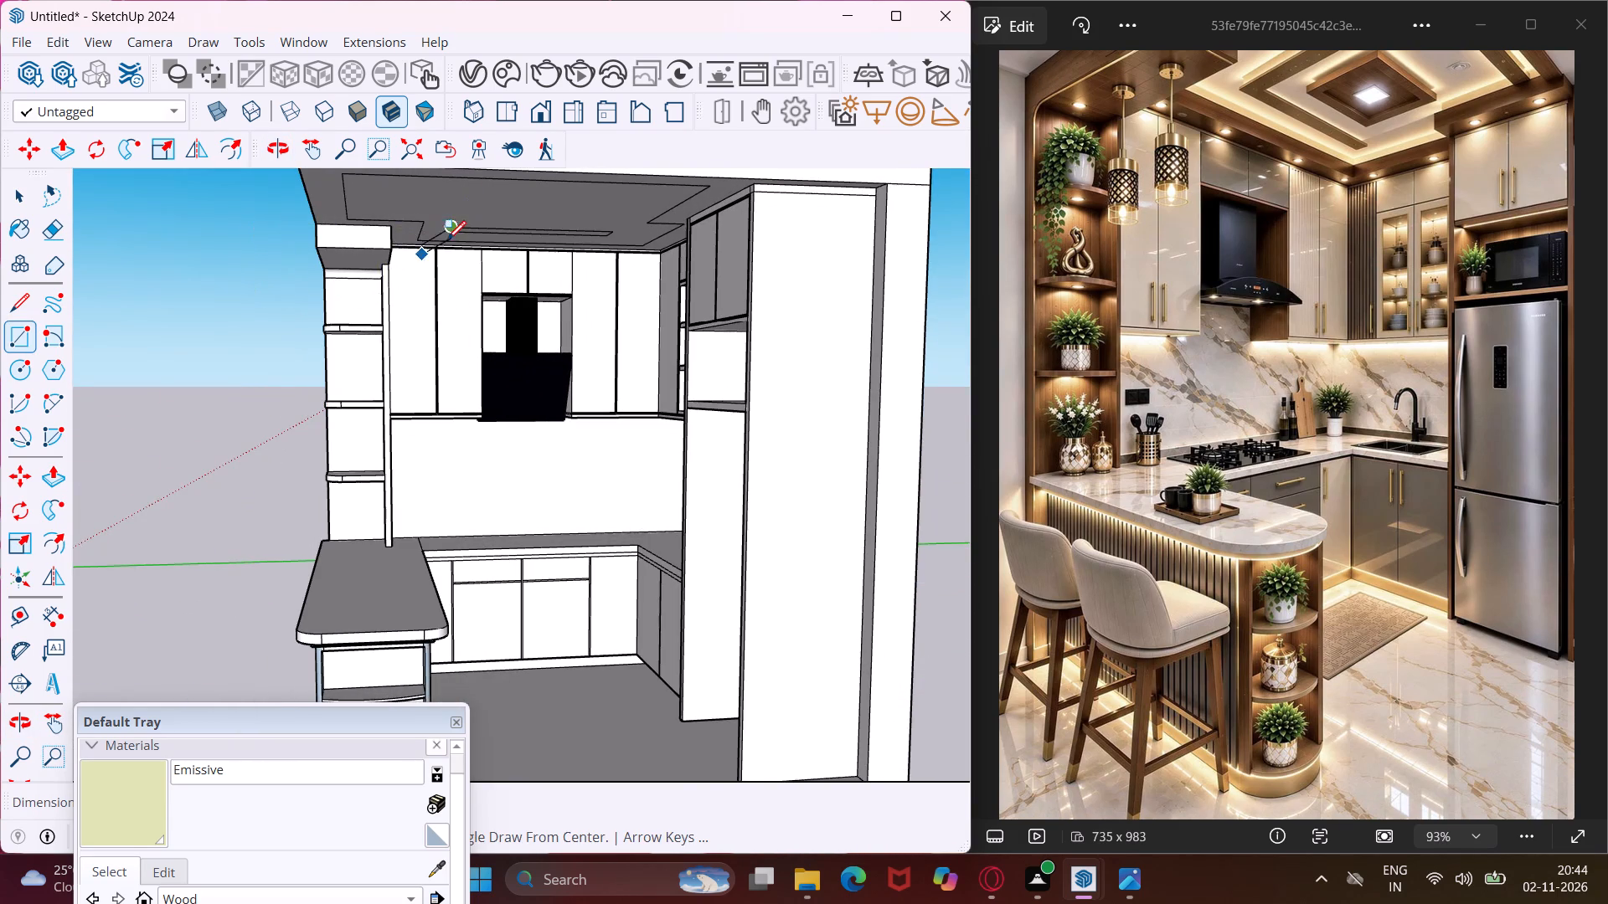
pyautogui.scroll(3, 456, 226)
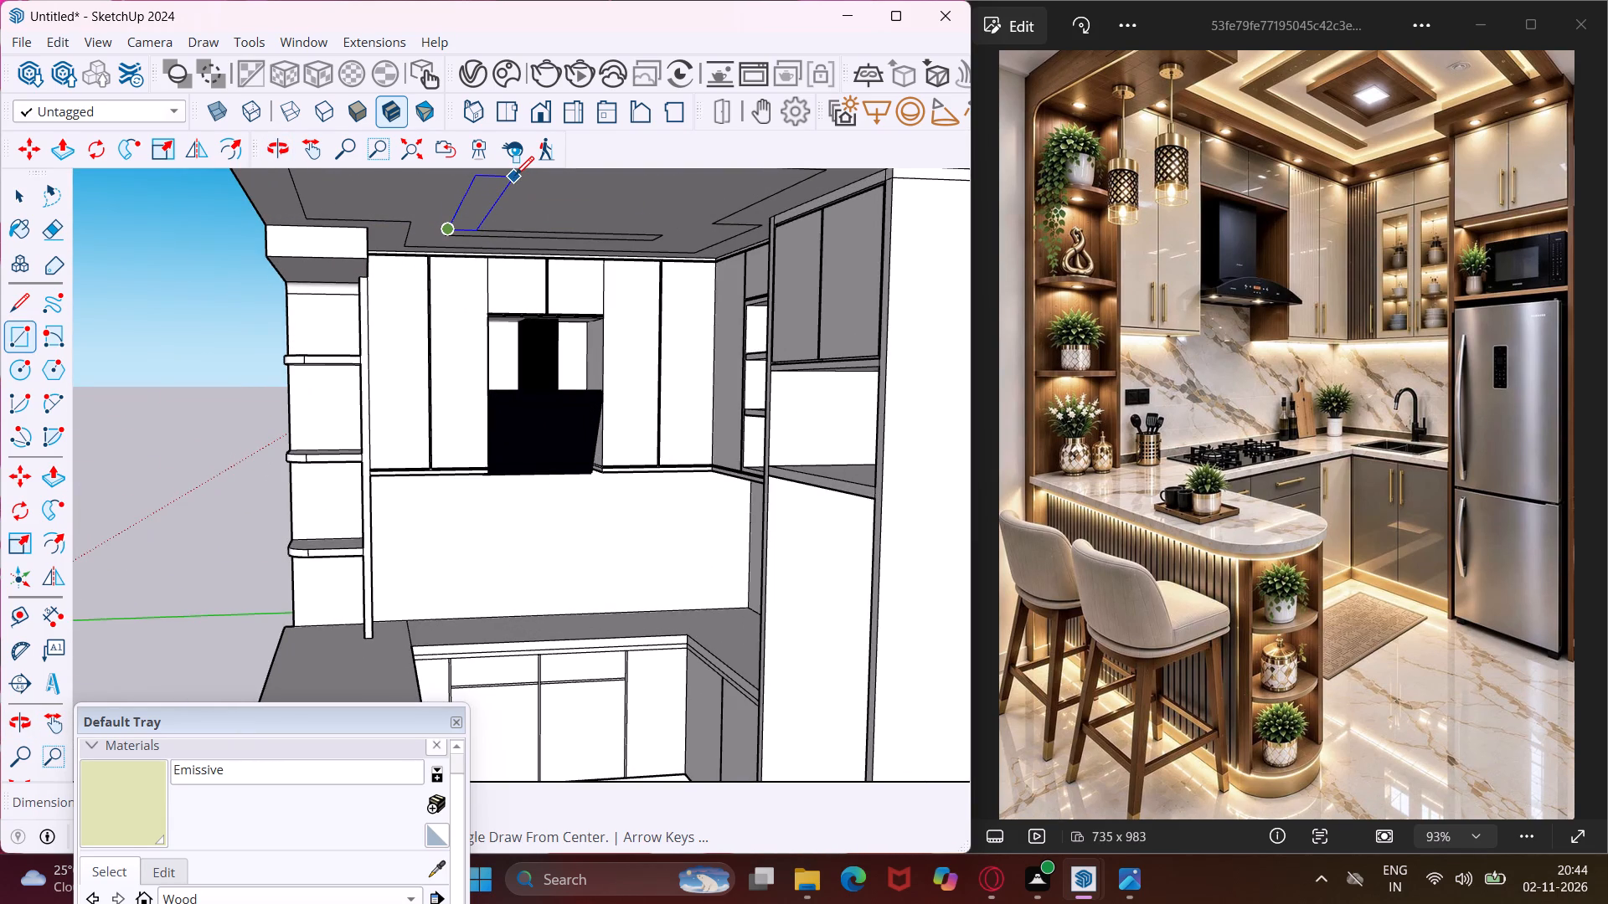
pyautogui.click(515, 174)
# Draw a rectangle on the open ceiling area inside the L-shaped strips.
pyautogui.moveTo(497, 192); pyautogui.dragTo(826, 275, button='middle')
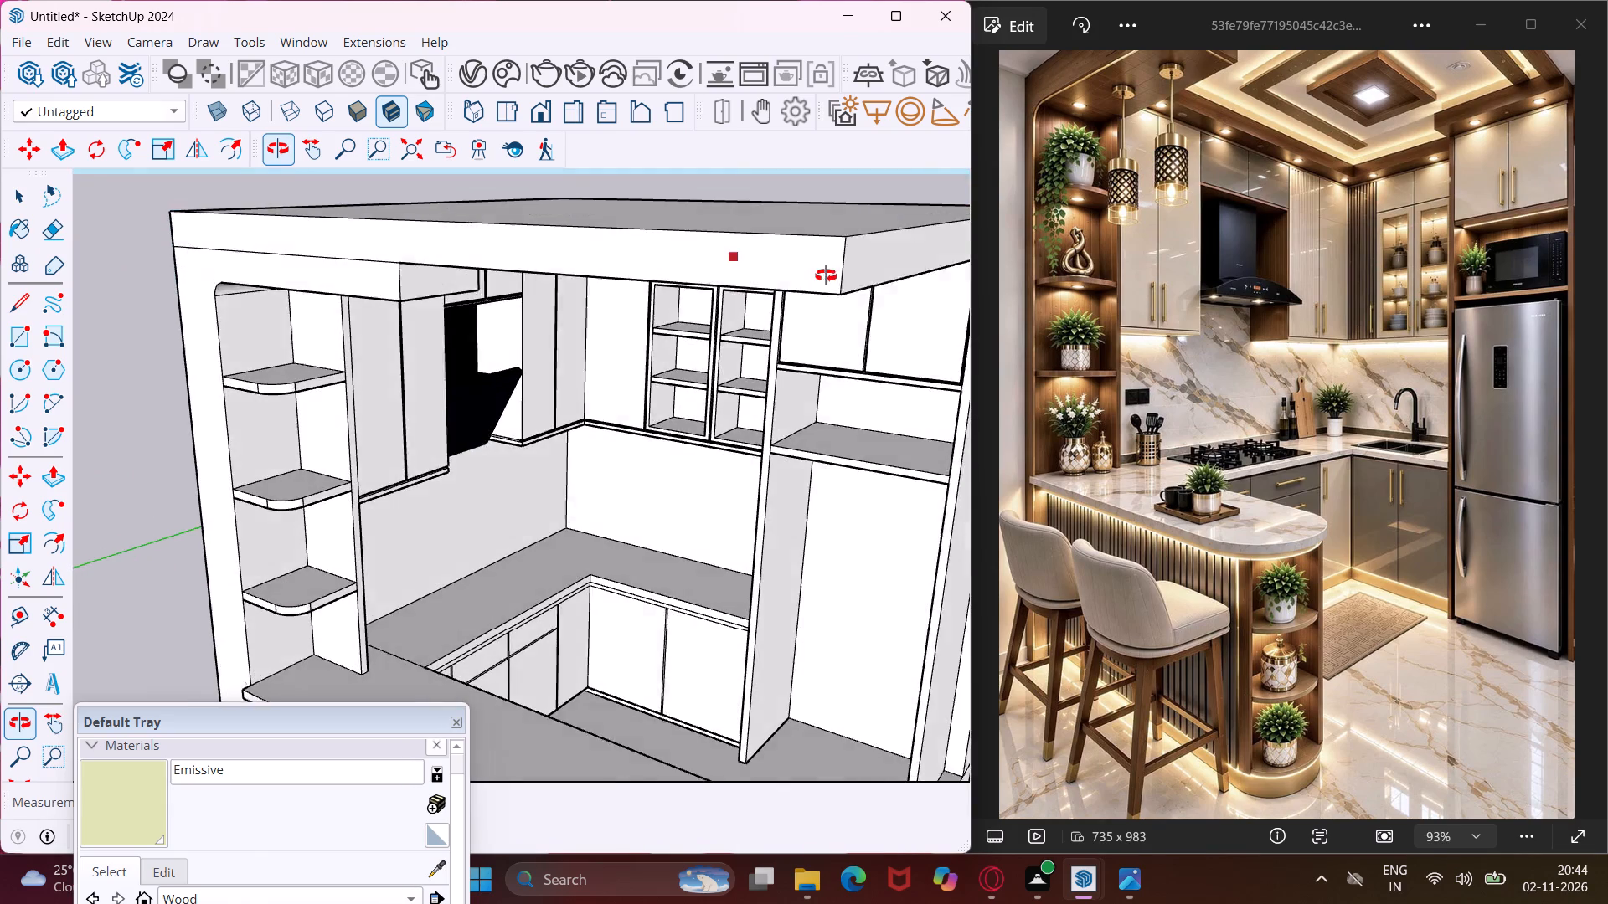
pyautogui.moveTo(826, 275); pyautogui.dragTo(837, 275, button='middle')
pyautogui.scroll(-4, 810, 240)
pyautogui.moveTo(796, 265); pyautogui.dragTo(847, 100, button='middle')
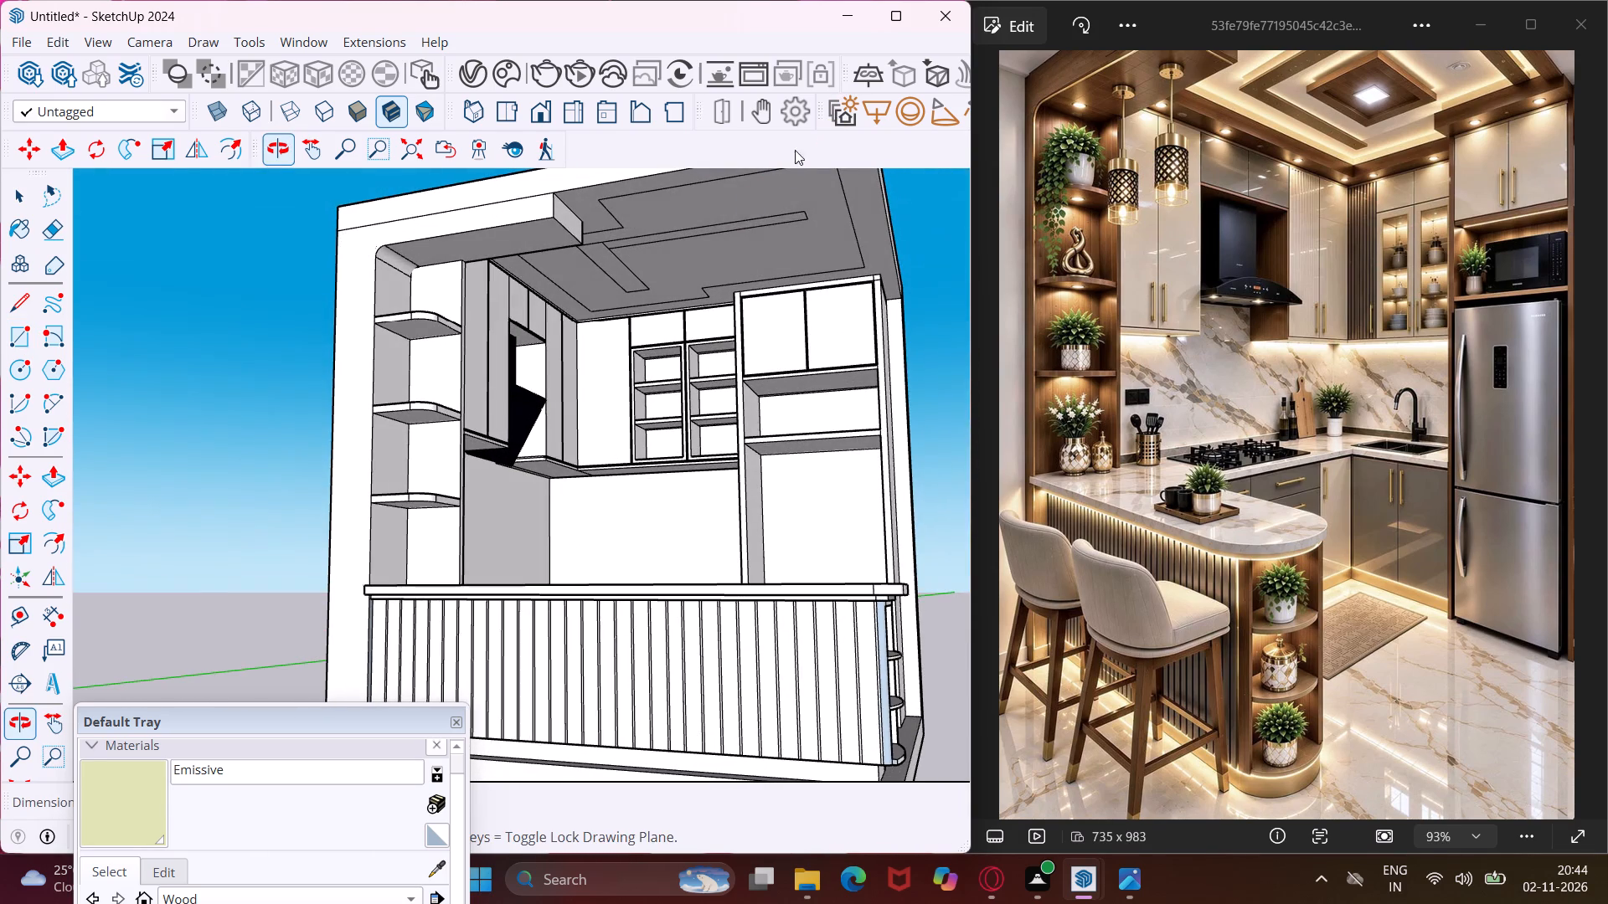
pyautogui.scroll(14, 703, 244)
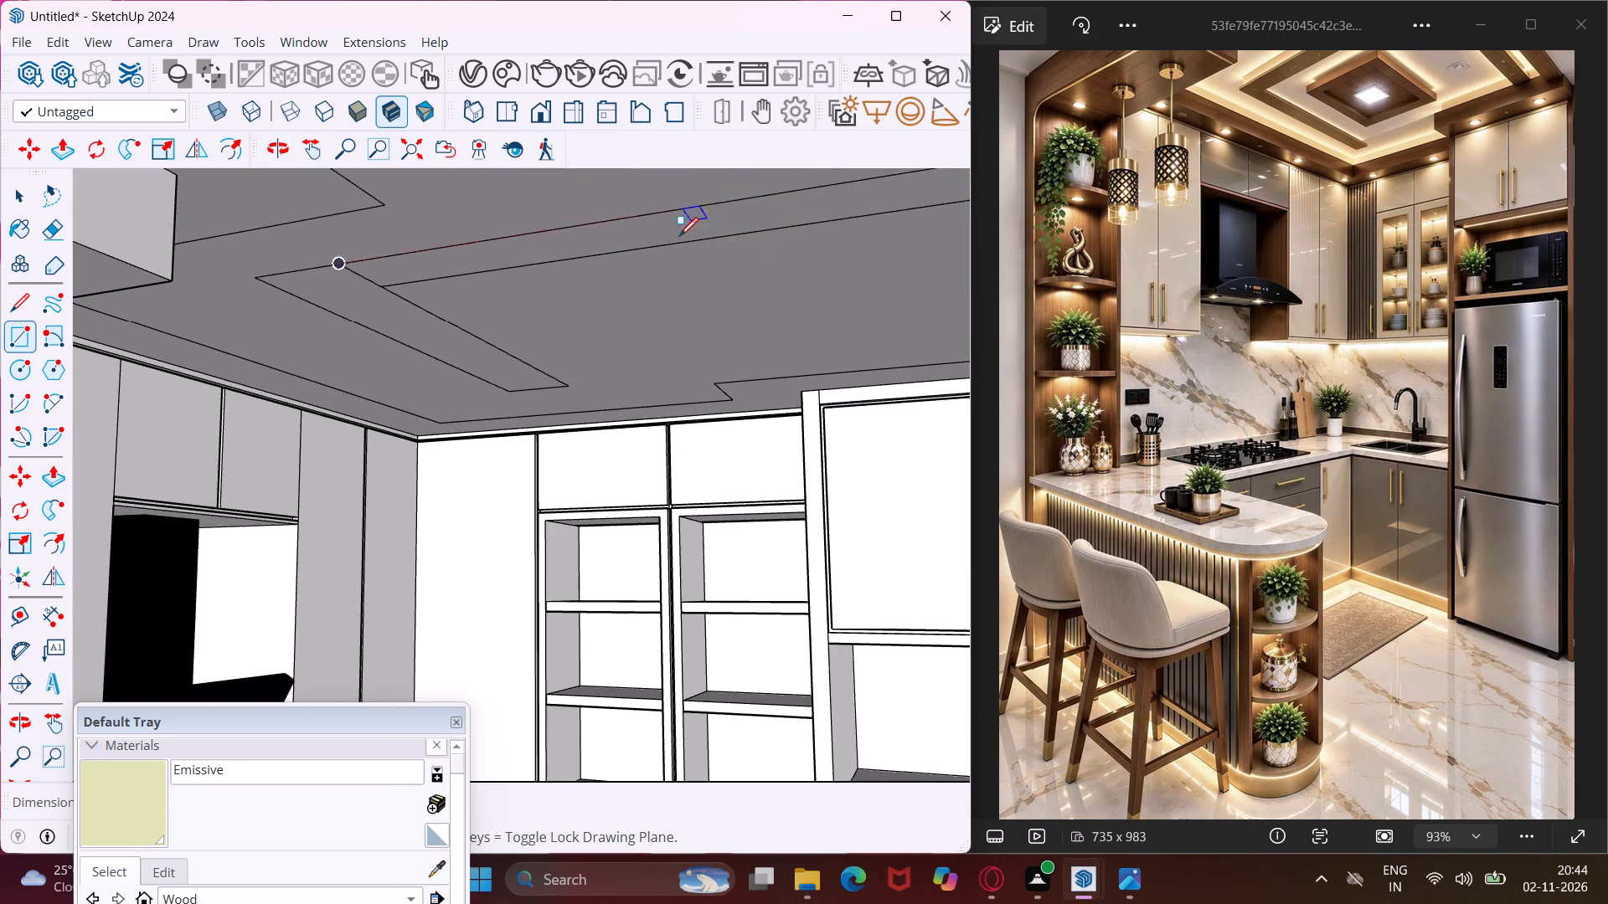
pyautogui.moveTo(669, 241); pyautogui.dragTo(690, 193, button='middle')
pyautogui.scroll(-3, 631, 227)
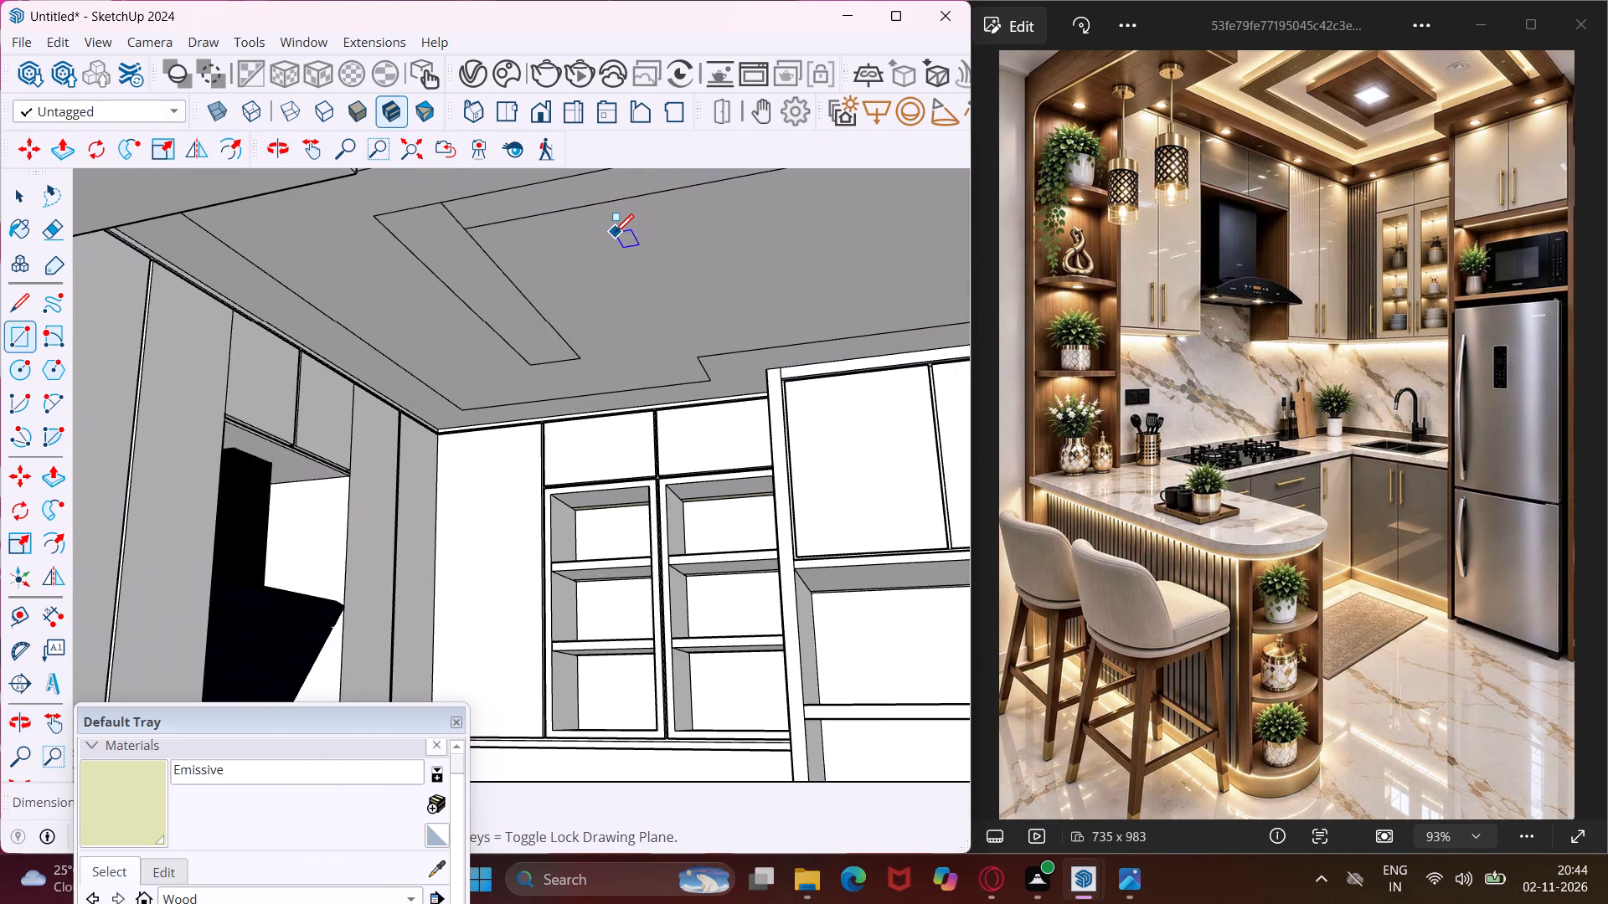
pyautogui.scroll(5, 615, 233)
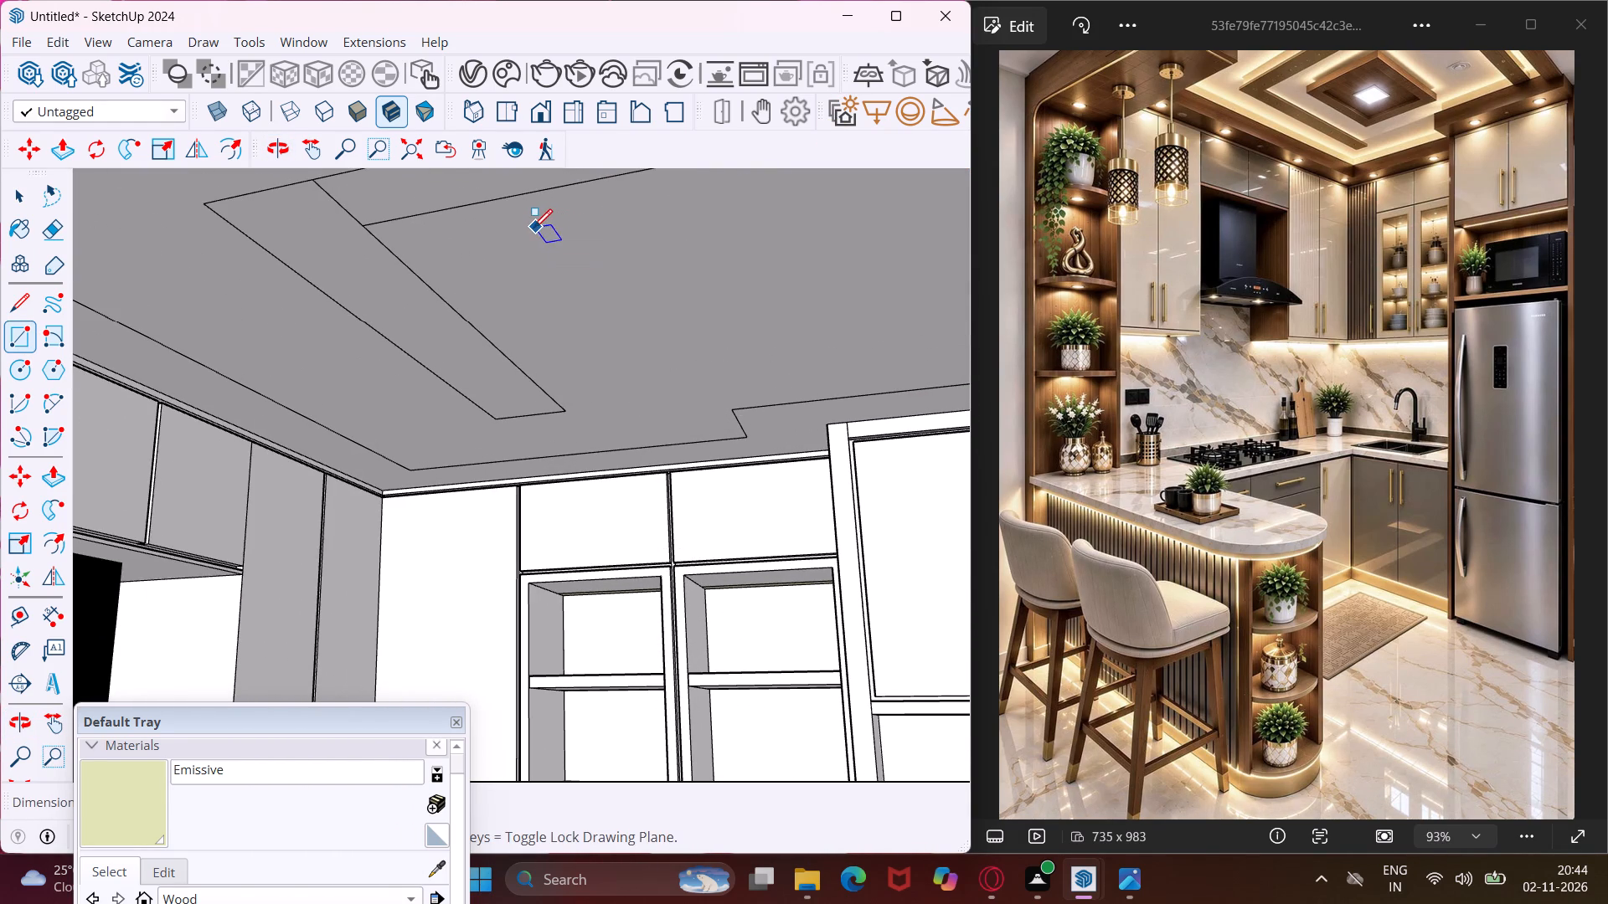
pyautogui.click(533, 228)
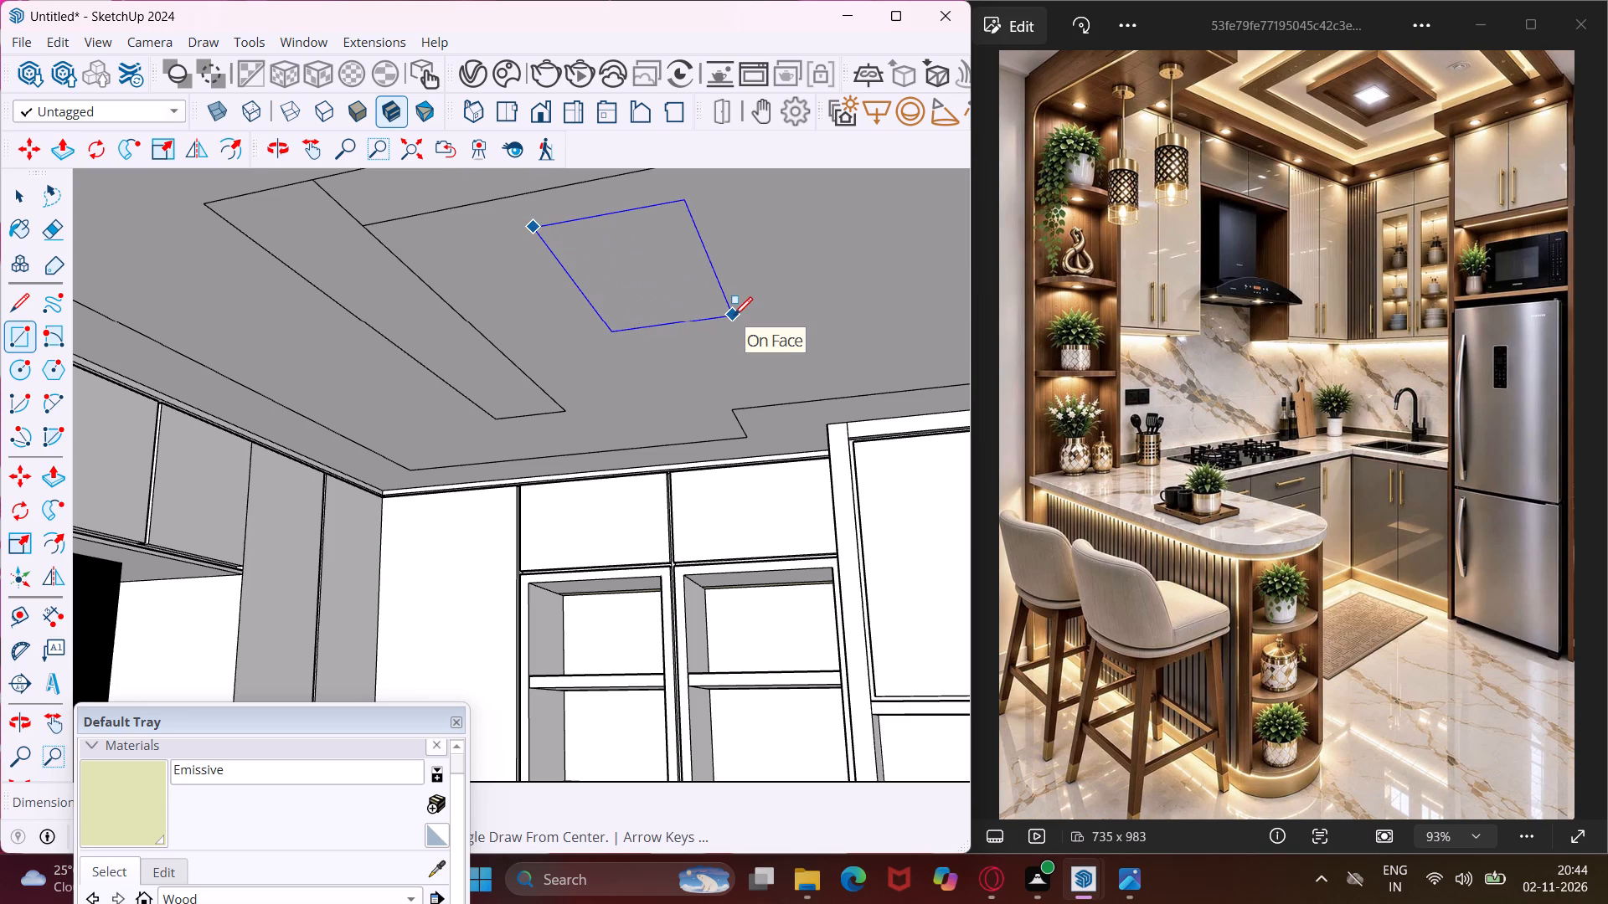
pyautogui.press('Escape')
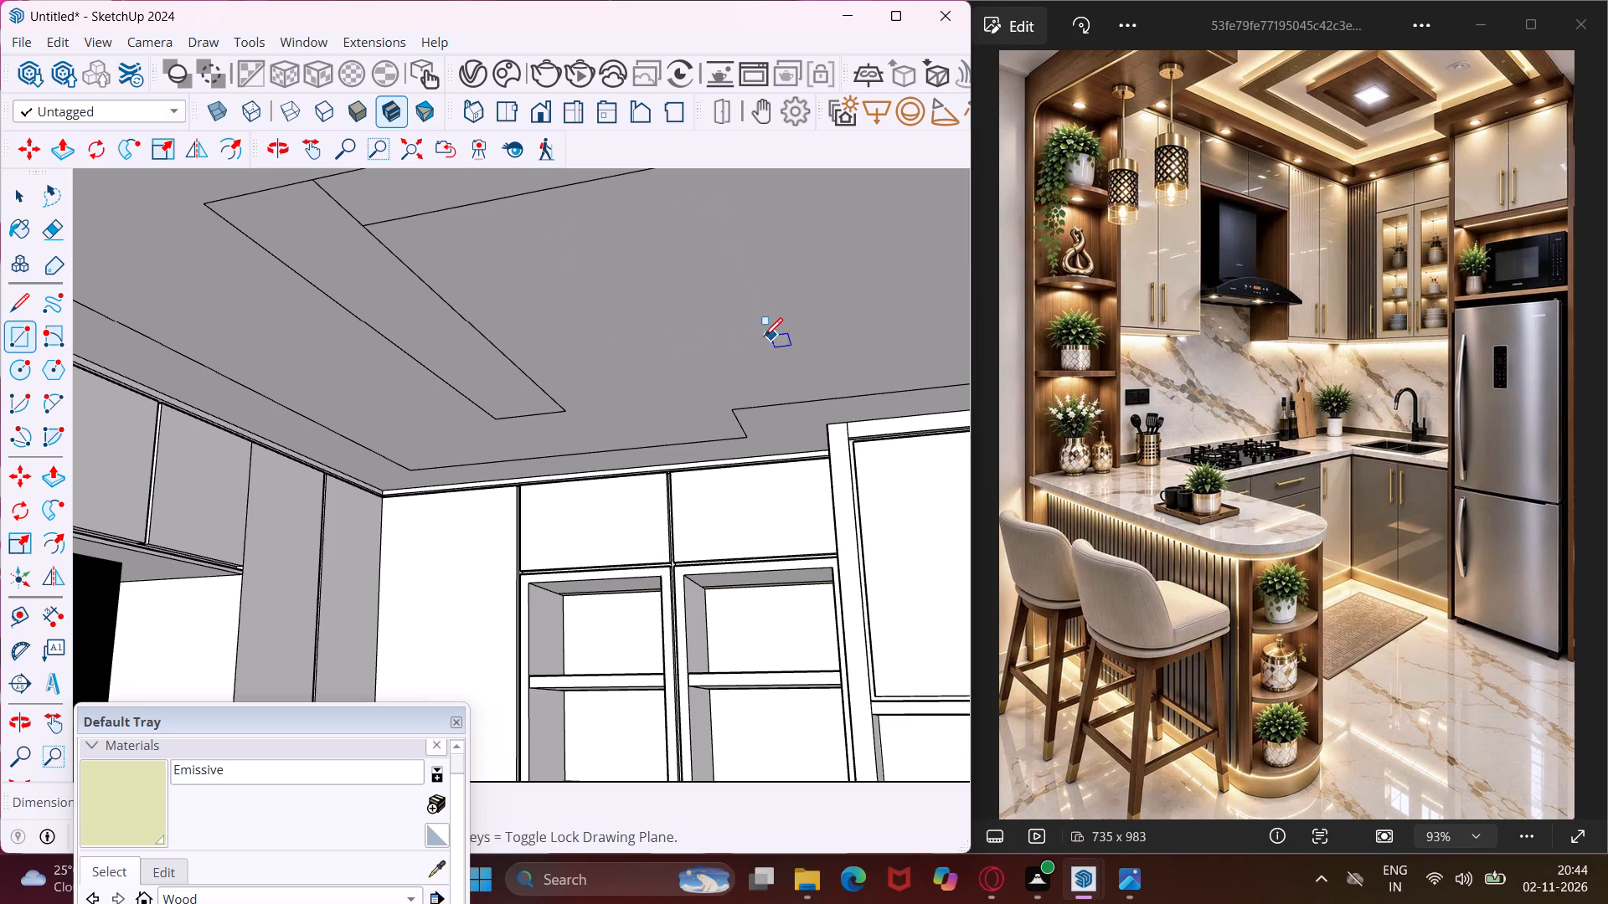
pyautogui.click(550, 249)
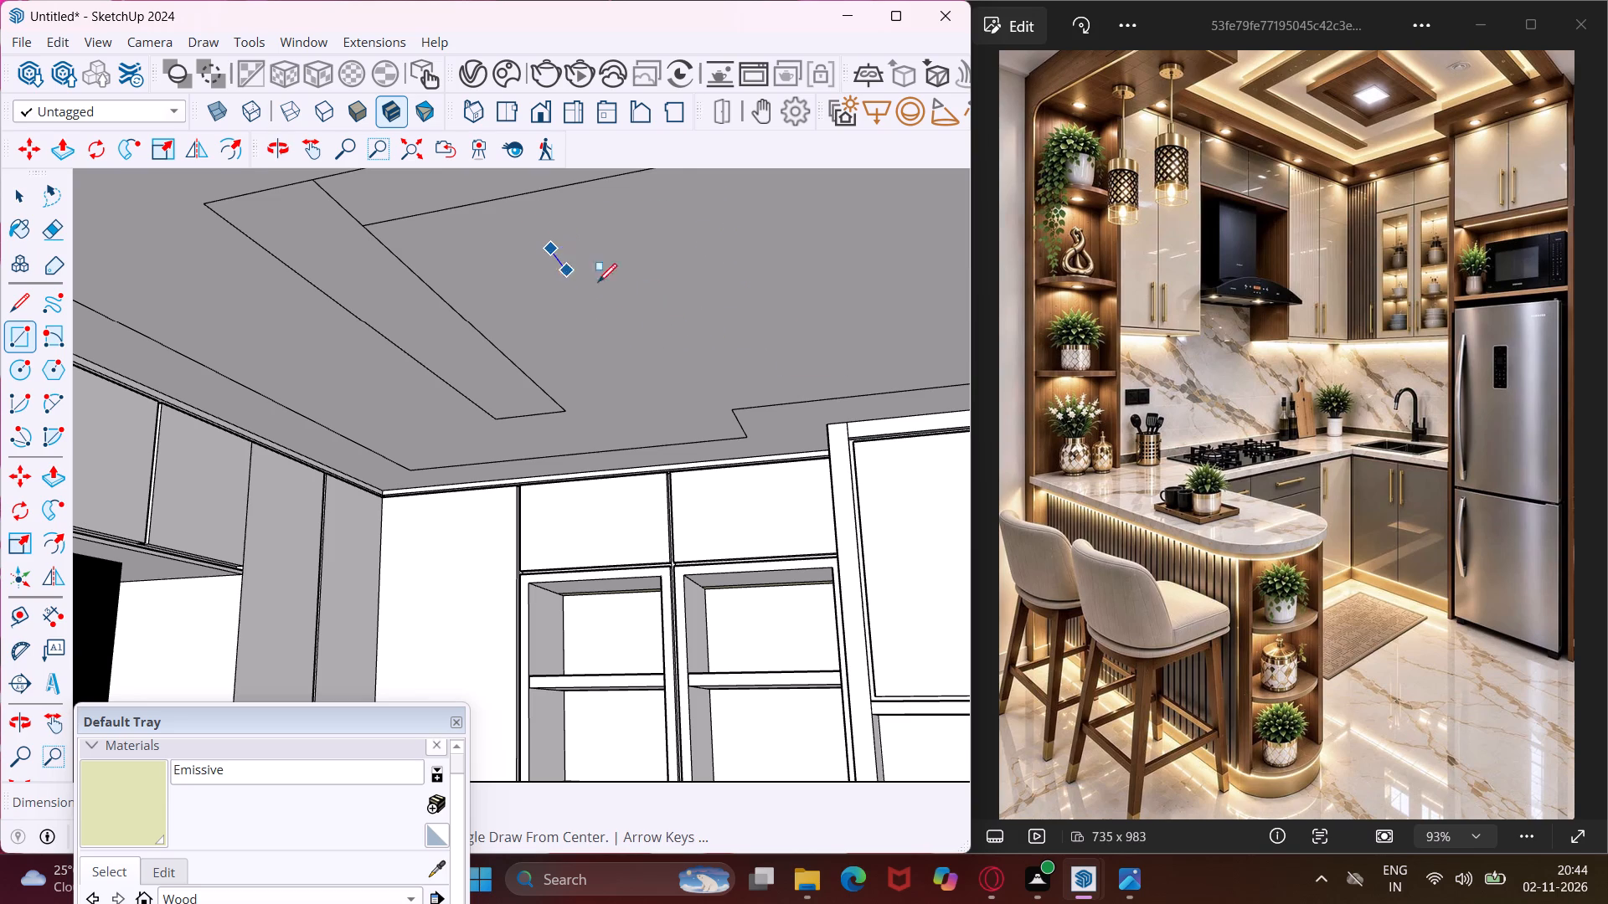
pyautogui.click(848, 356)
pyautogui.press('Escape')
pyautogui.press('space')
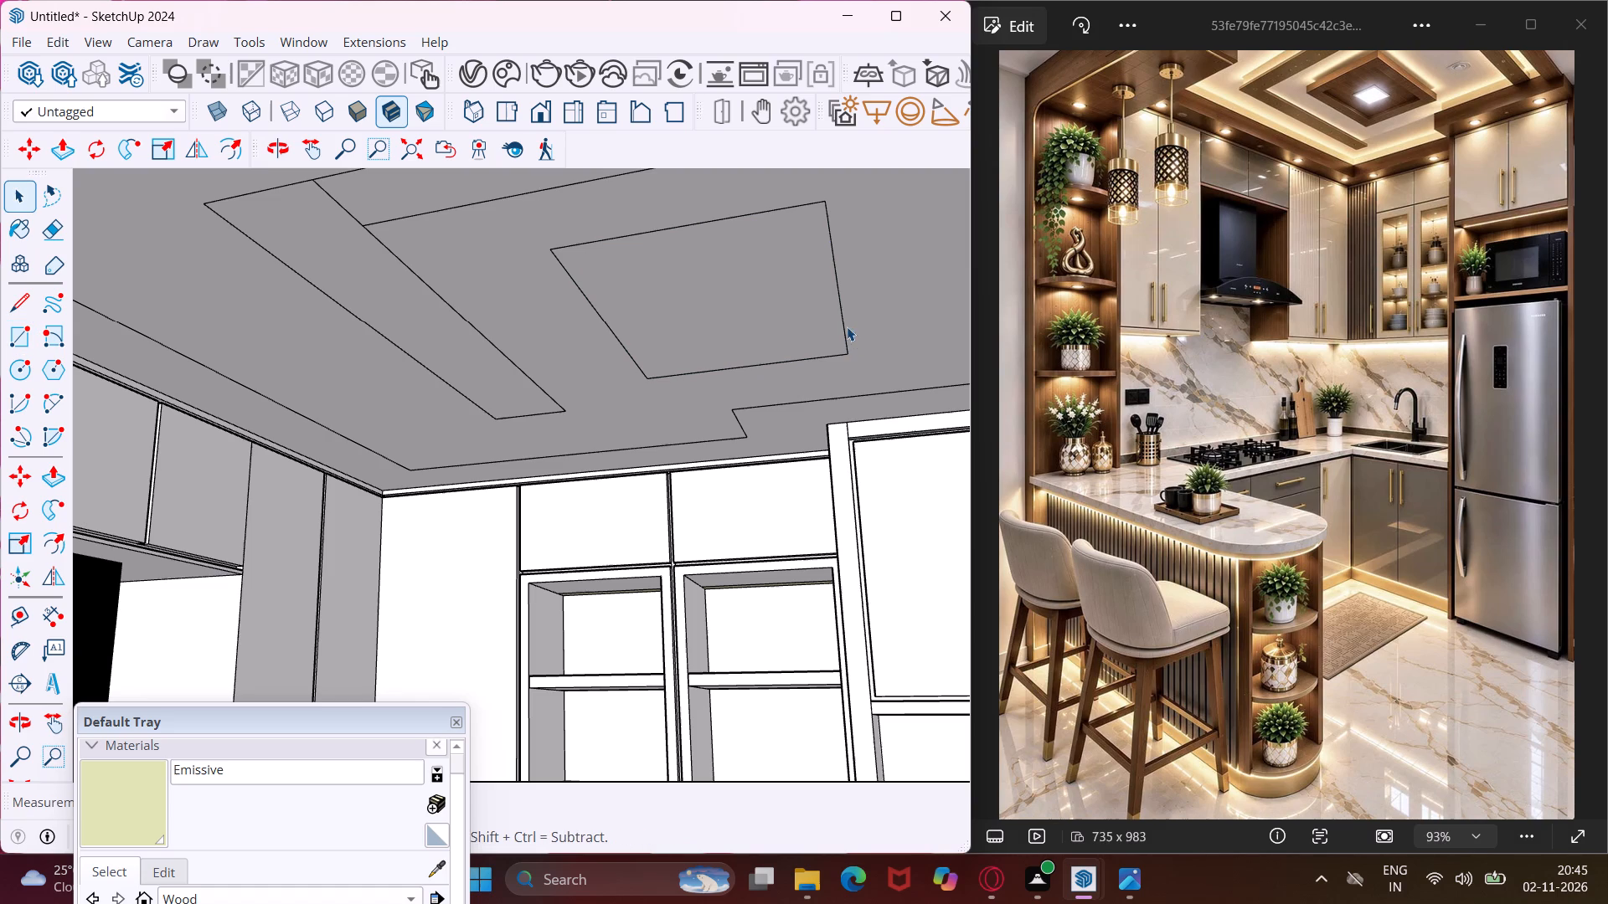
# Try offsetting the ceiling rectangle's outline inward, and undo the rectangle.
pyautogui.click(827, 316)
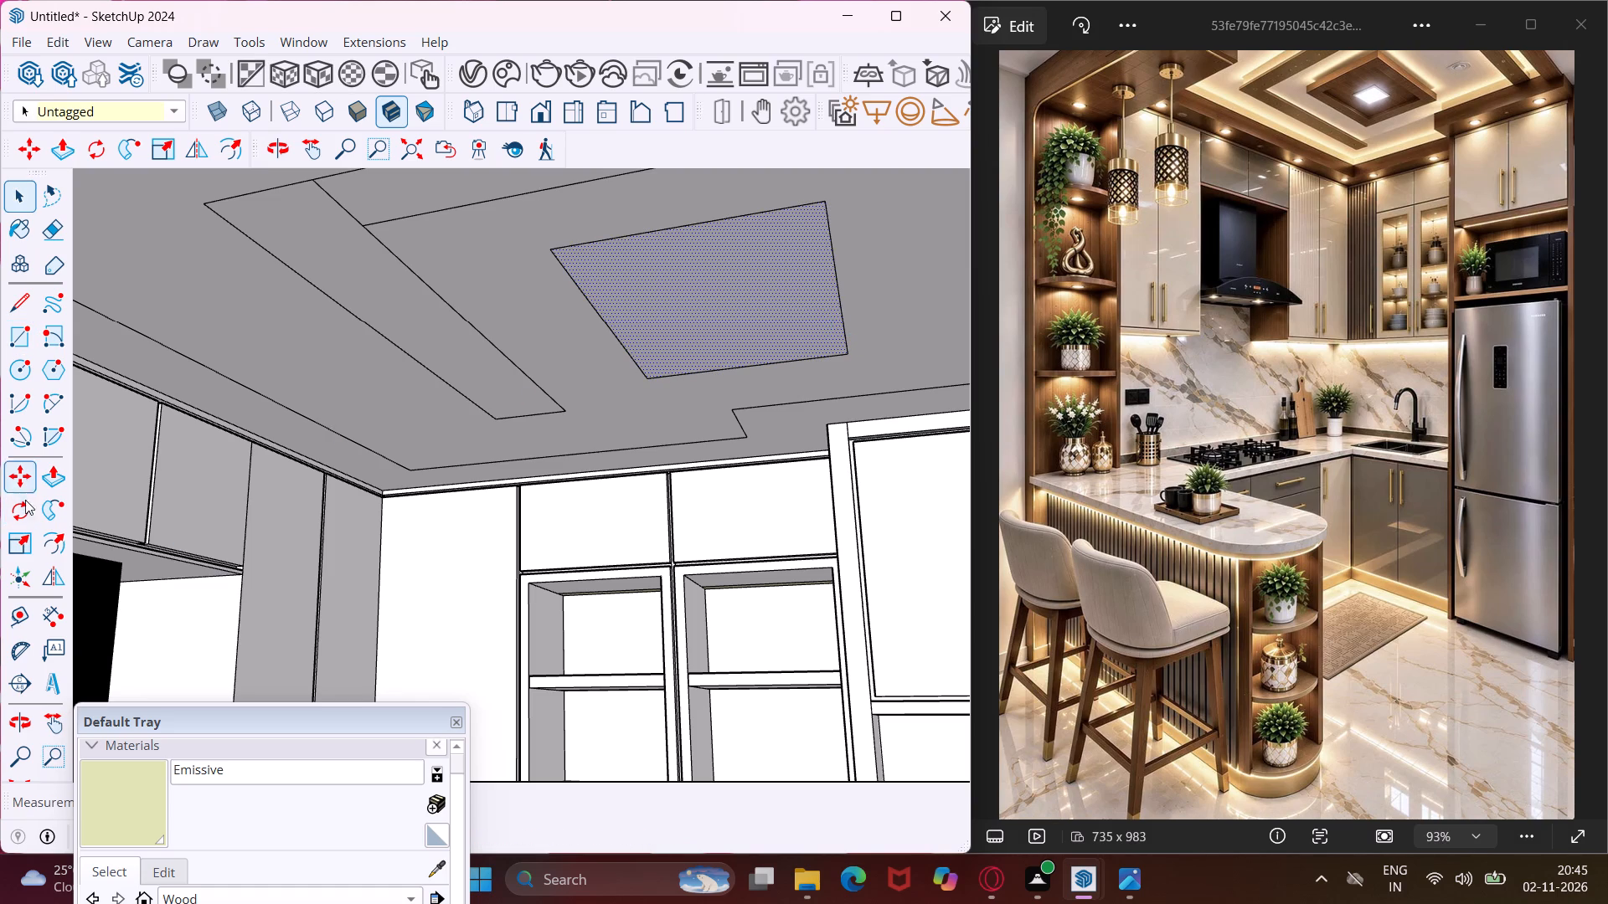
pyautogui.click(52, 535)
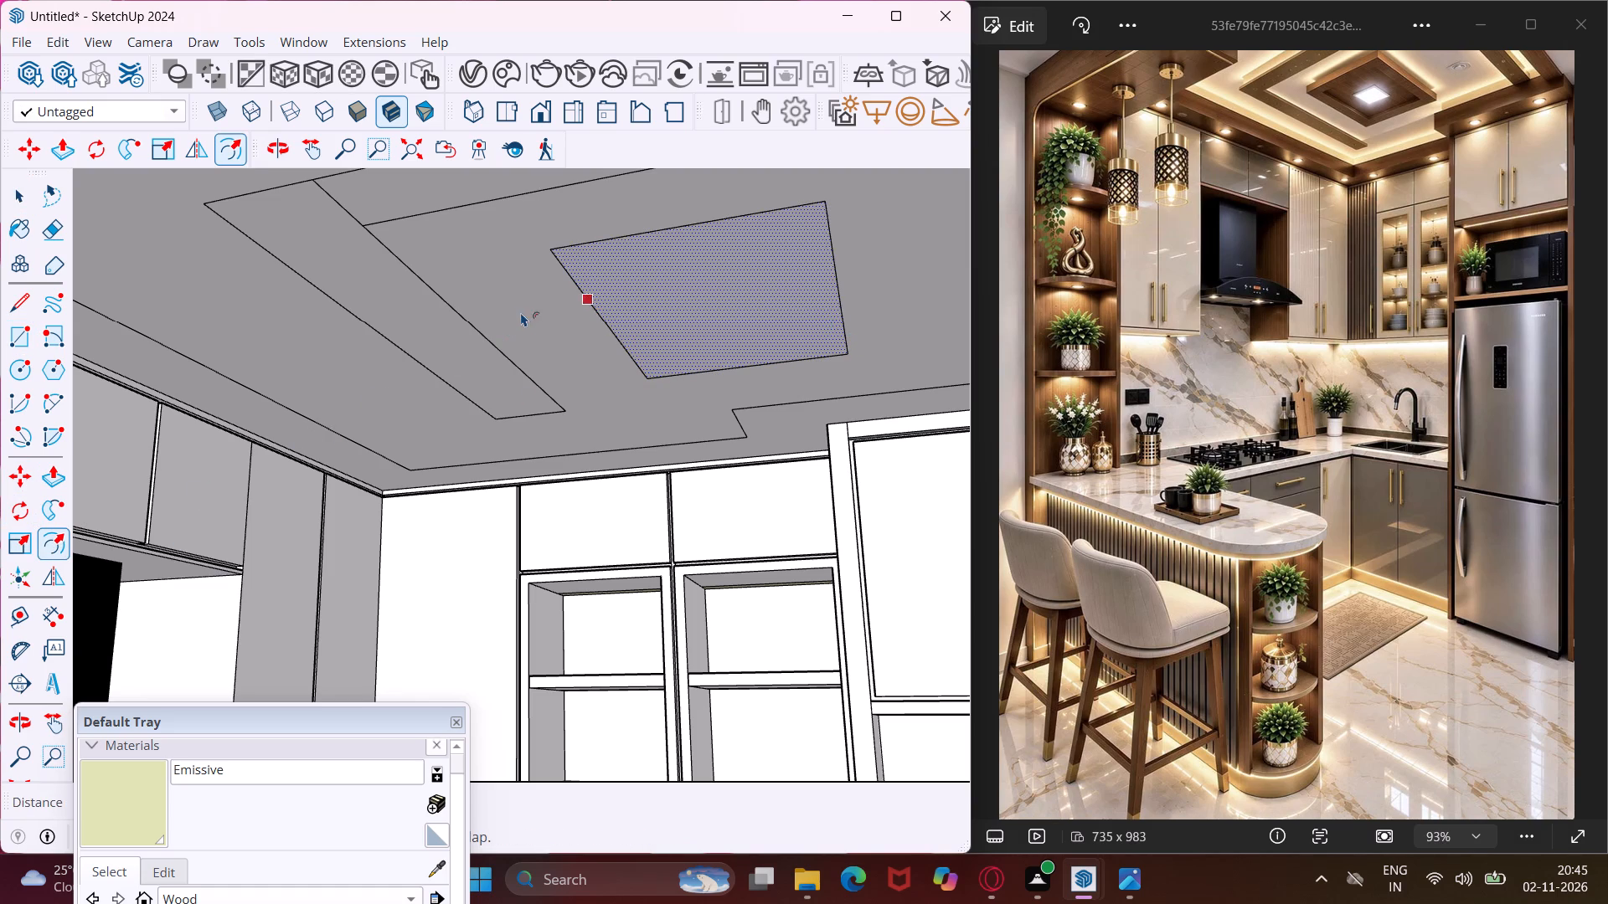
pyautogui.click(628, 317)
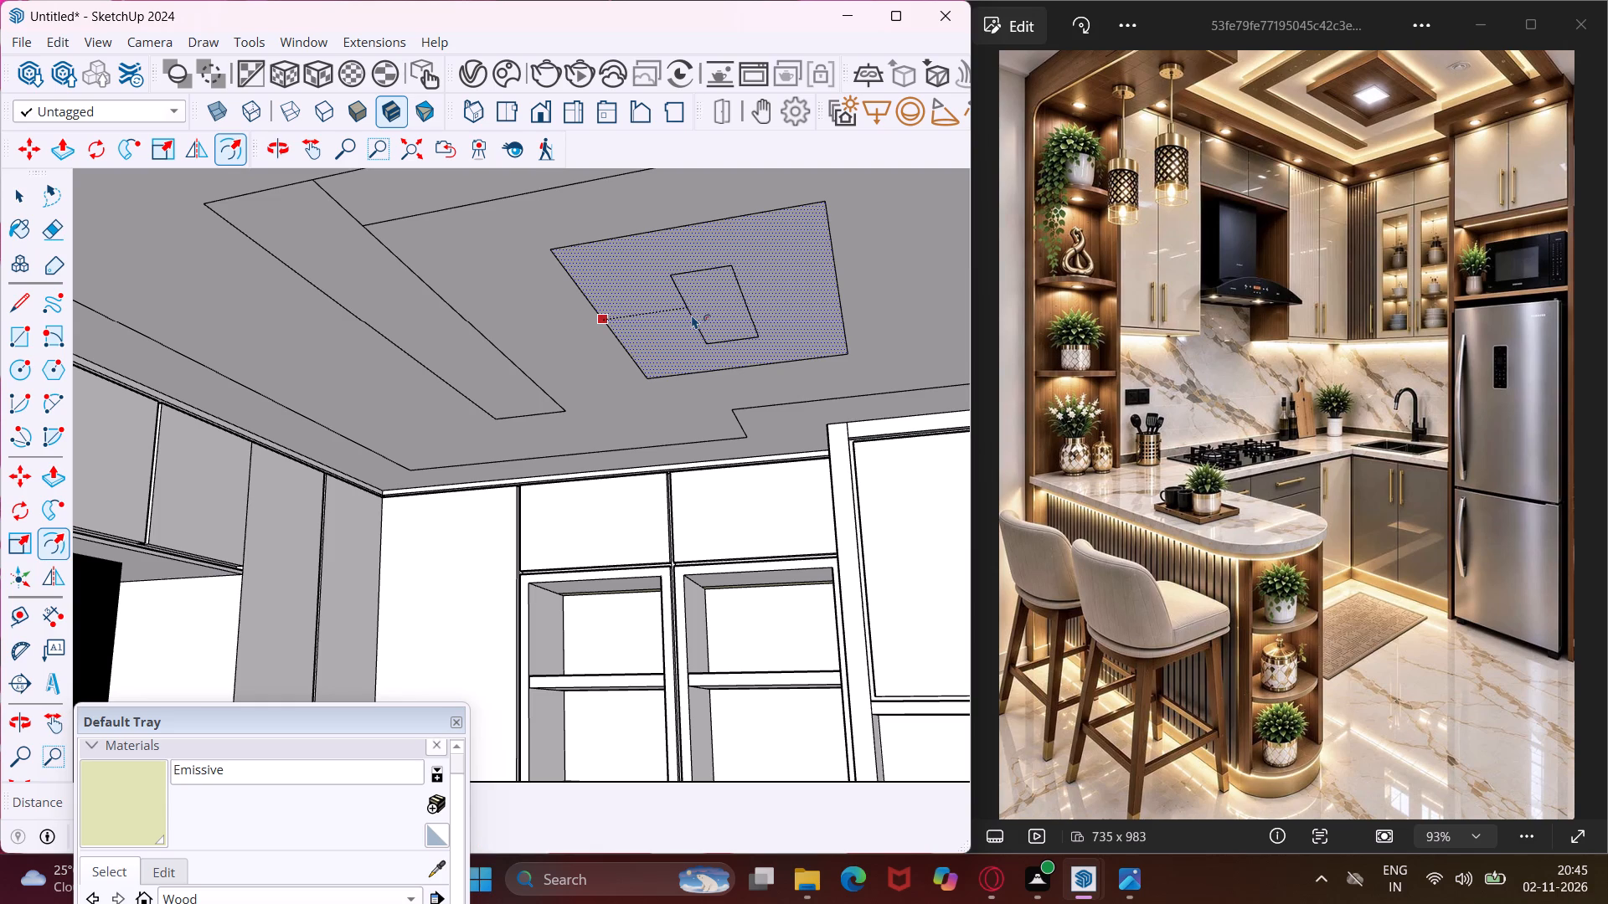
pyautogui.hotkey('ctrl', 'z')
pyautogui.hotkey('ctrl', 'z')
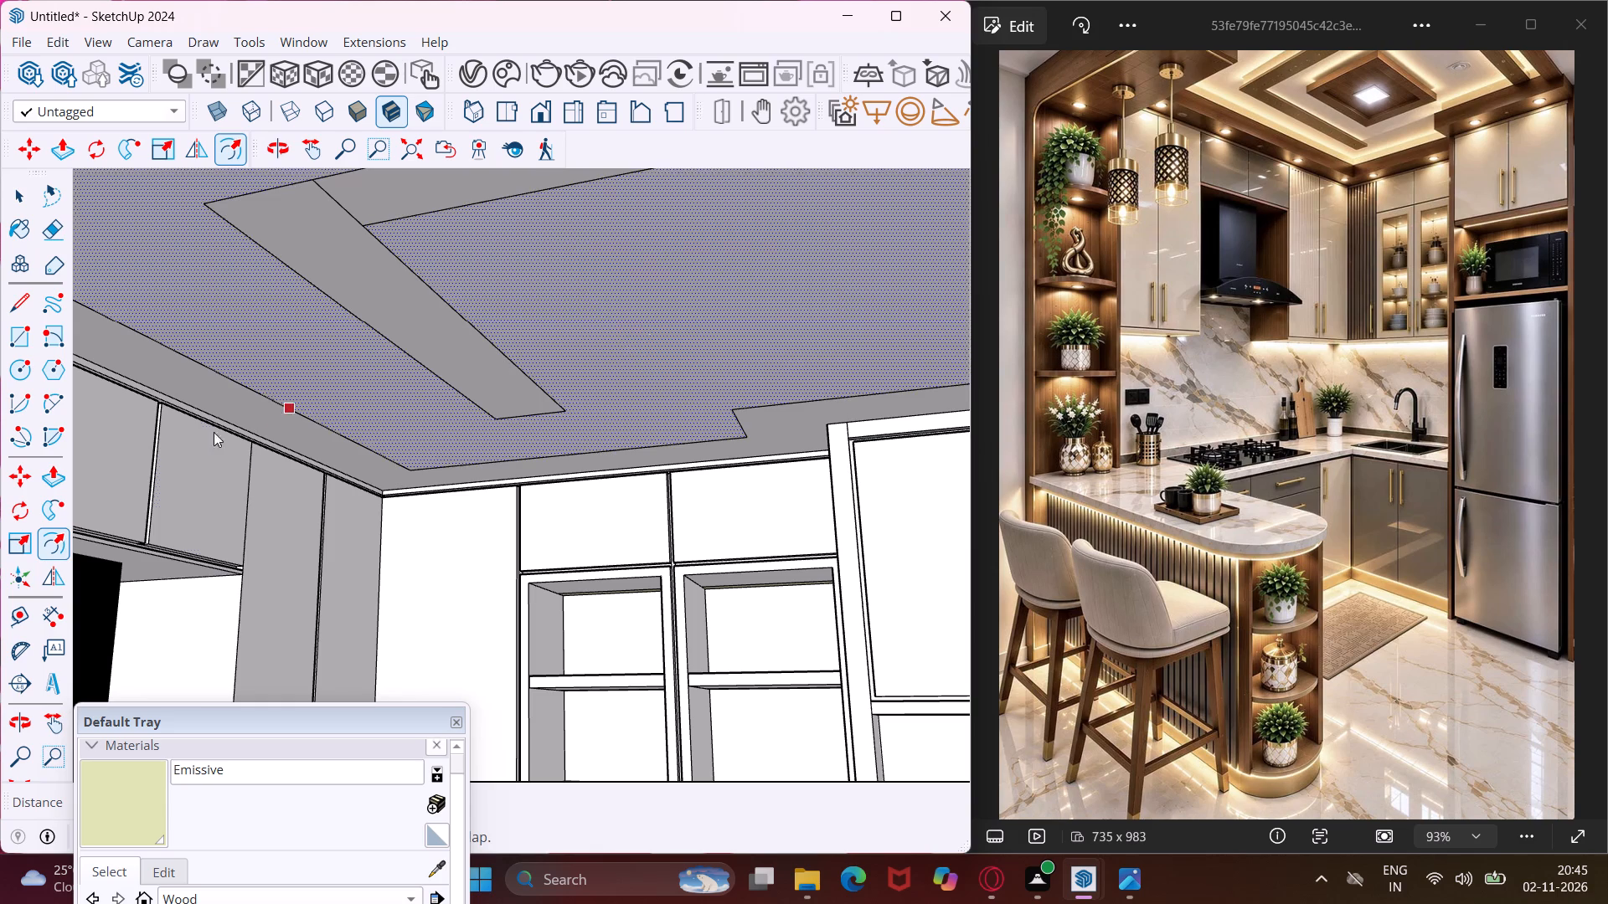
# Draw a slightly smaller rectangle on the ceiling inside the L-shaped strips.
pyautogui.click(22, 337)
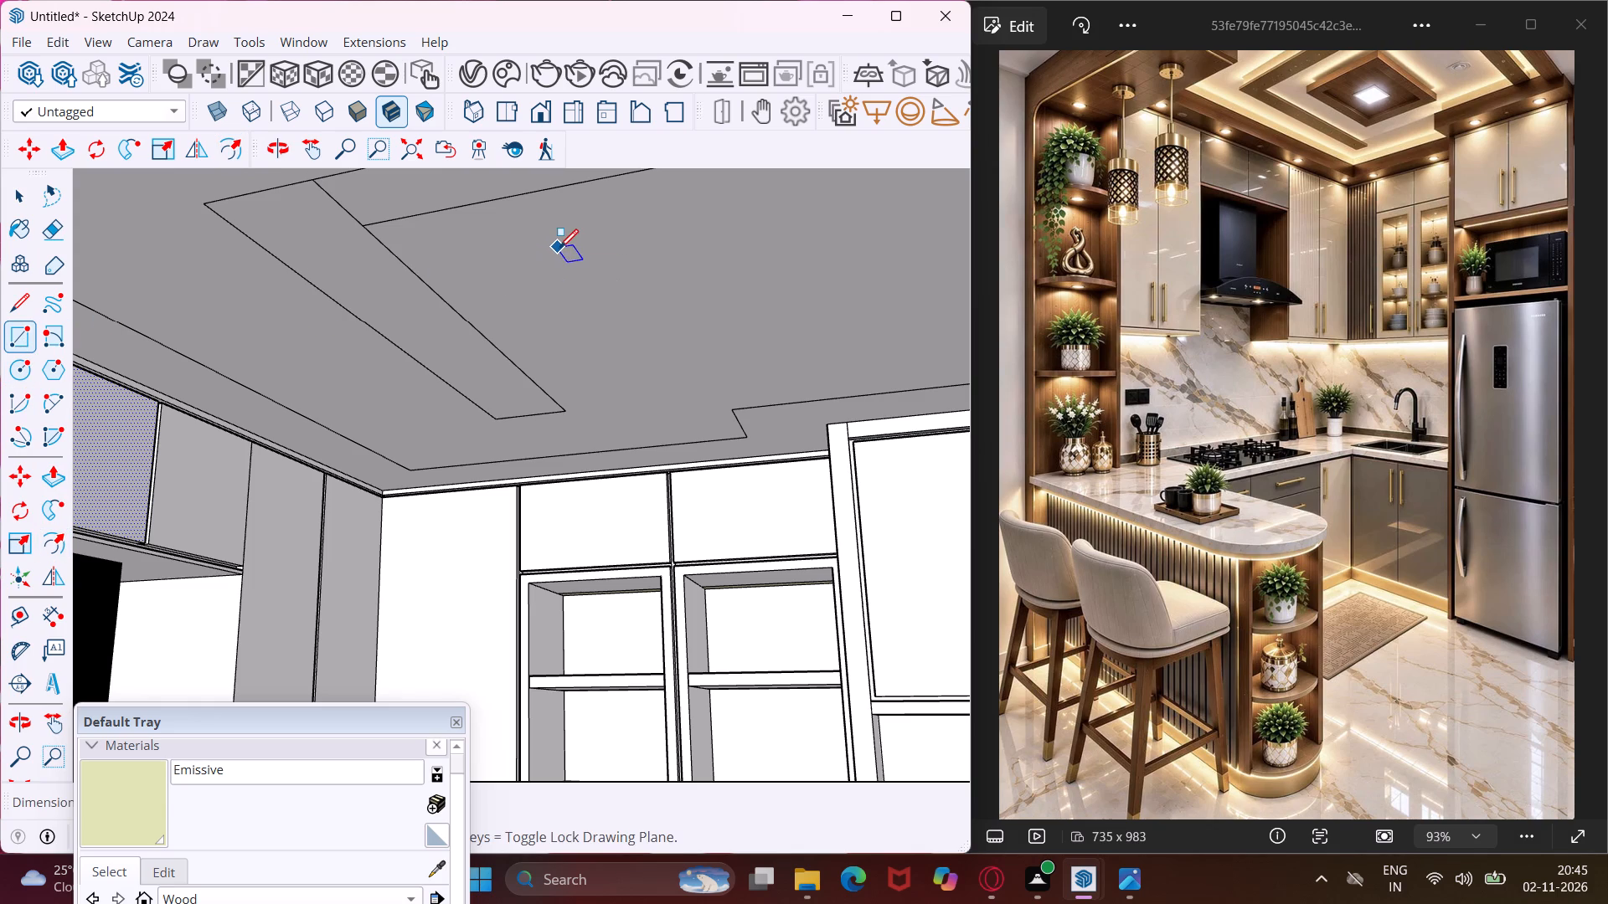
pyautogui.click(559, 248)
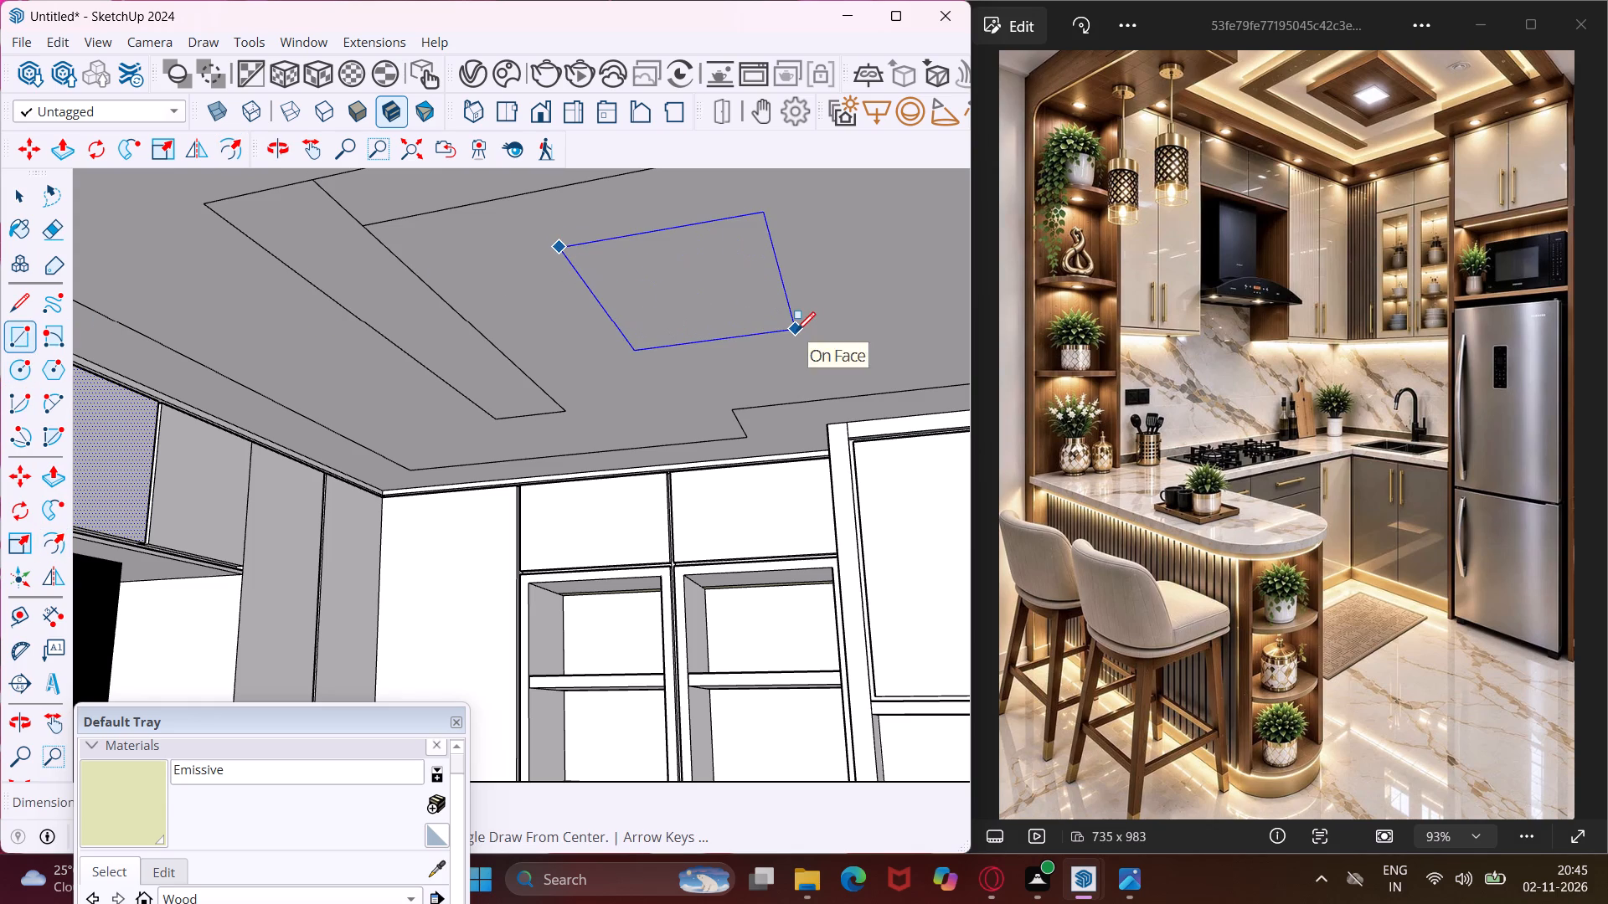
pyautogui.click(805, 326)
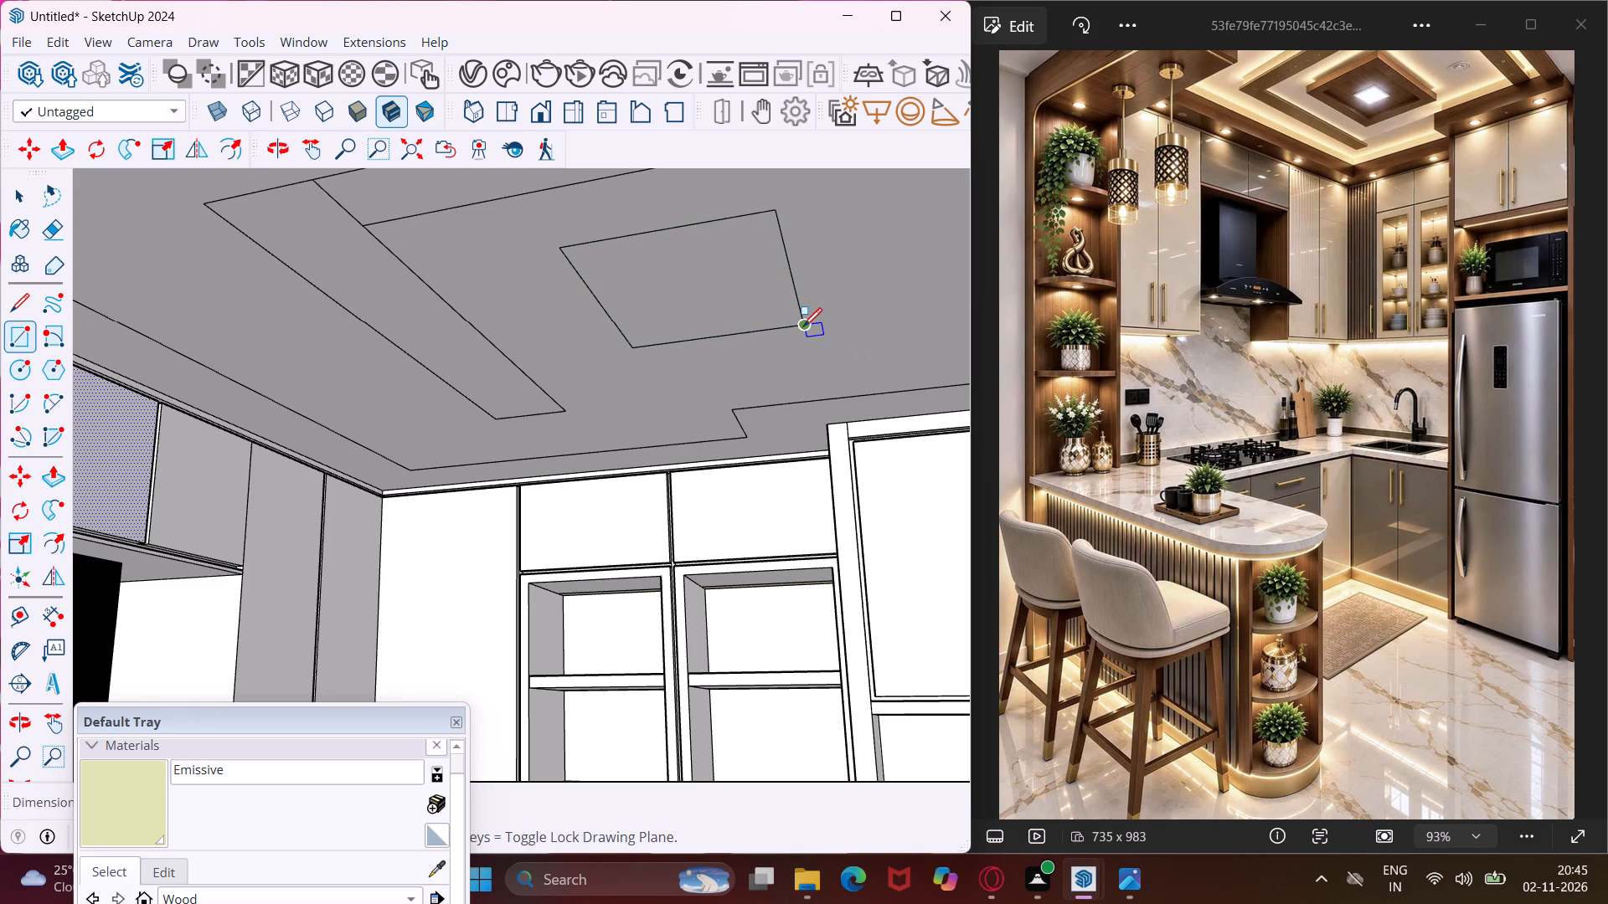
pyautogui.press('Escape')
pyautogui.press('space')
# Offset the new ceiling rectangle's outline inward to leave a small rectangle at its centre.
pyautogui.click(772, 310)
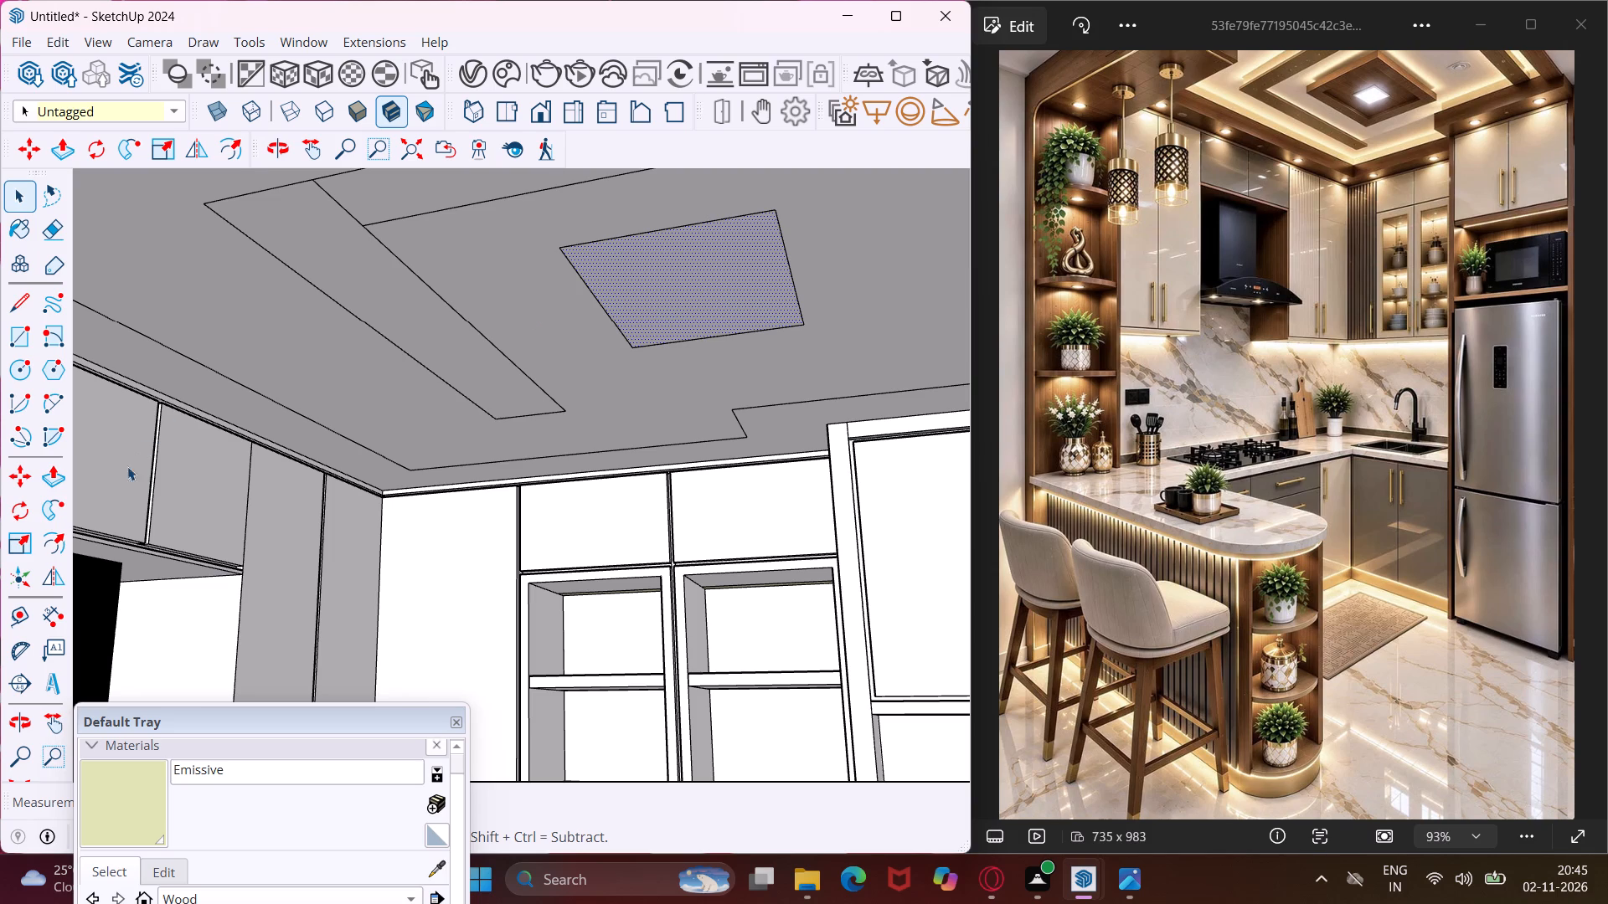
pyautogui.click(52, 540)
pyautogui.click(610, 287)
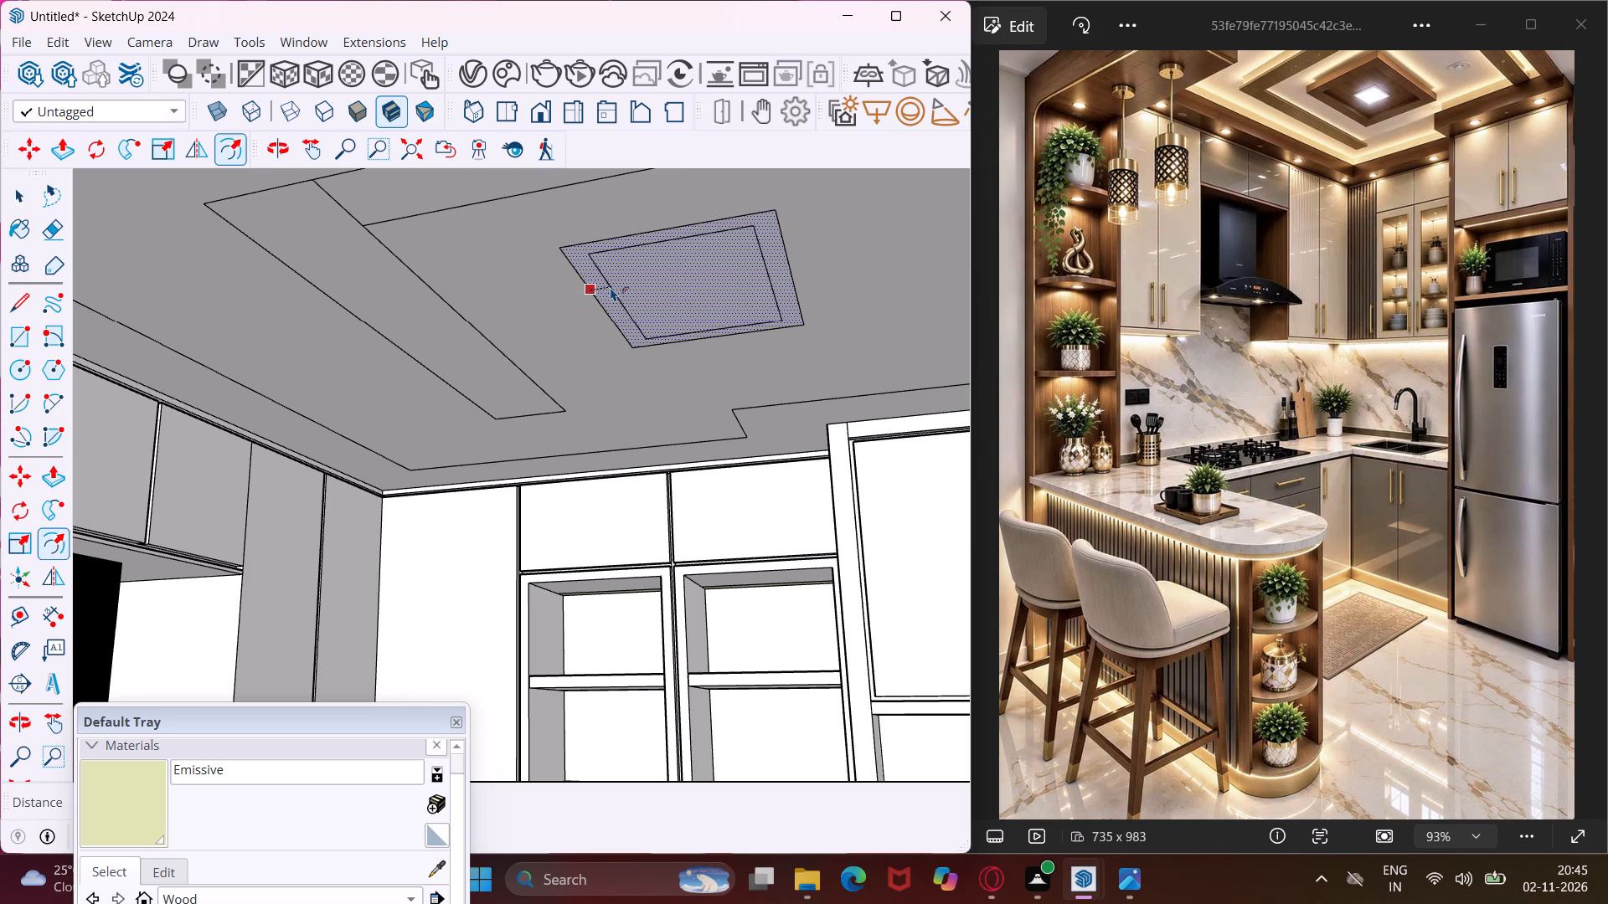
pyautogui.click(683, 303)
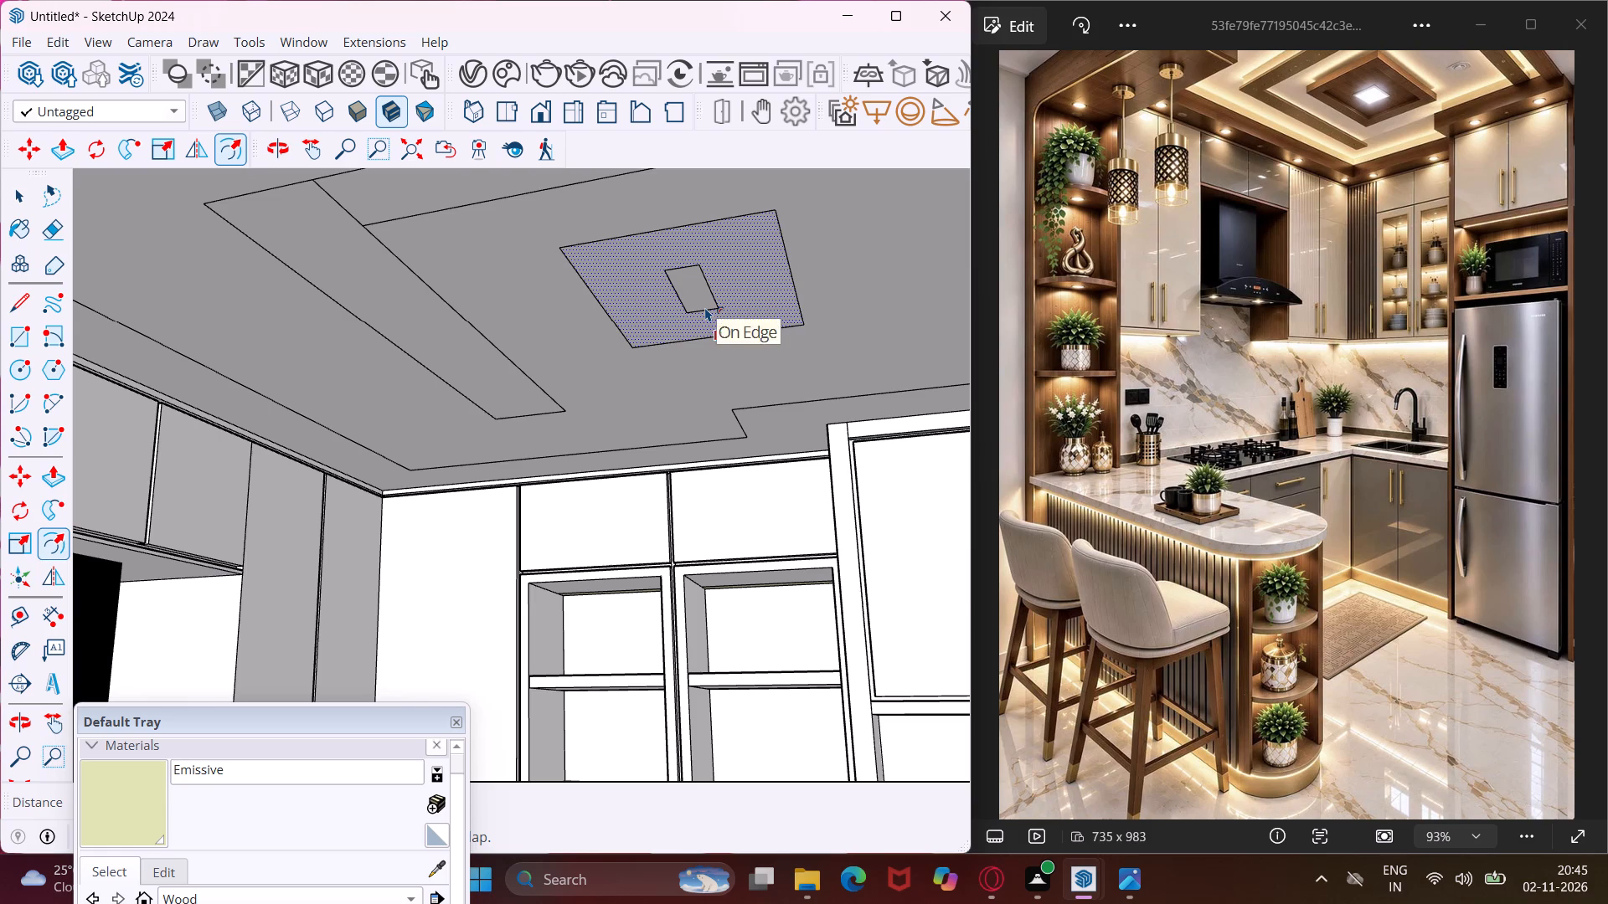
pyautogui.press('Escape')
# Move the small central rectangle's edge nearest the display cabinets inward to shorten it.
pyautogui.scroll(6, 705, 310)
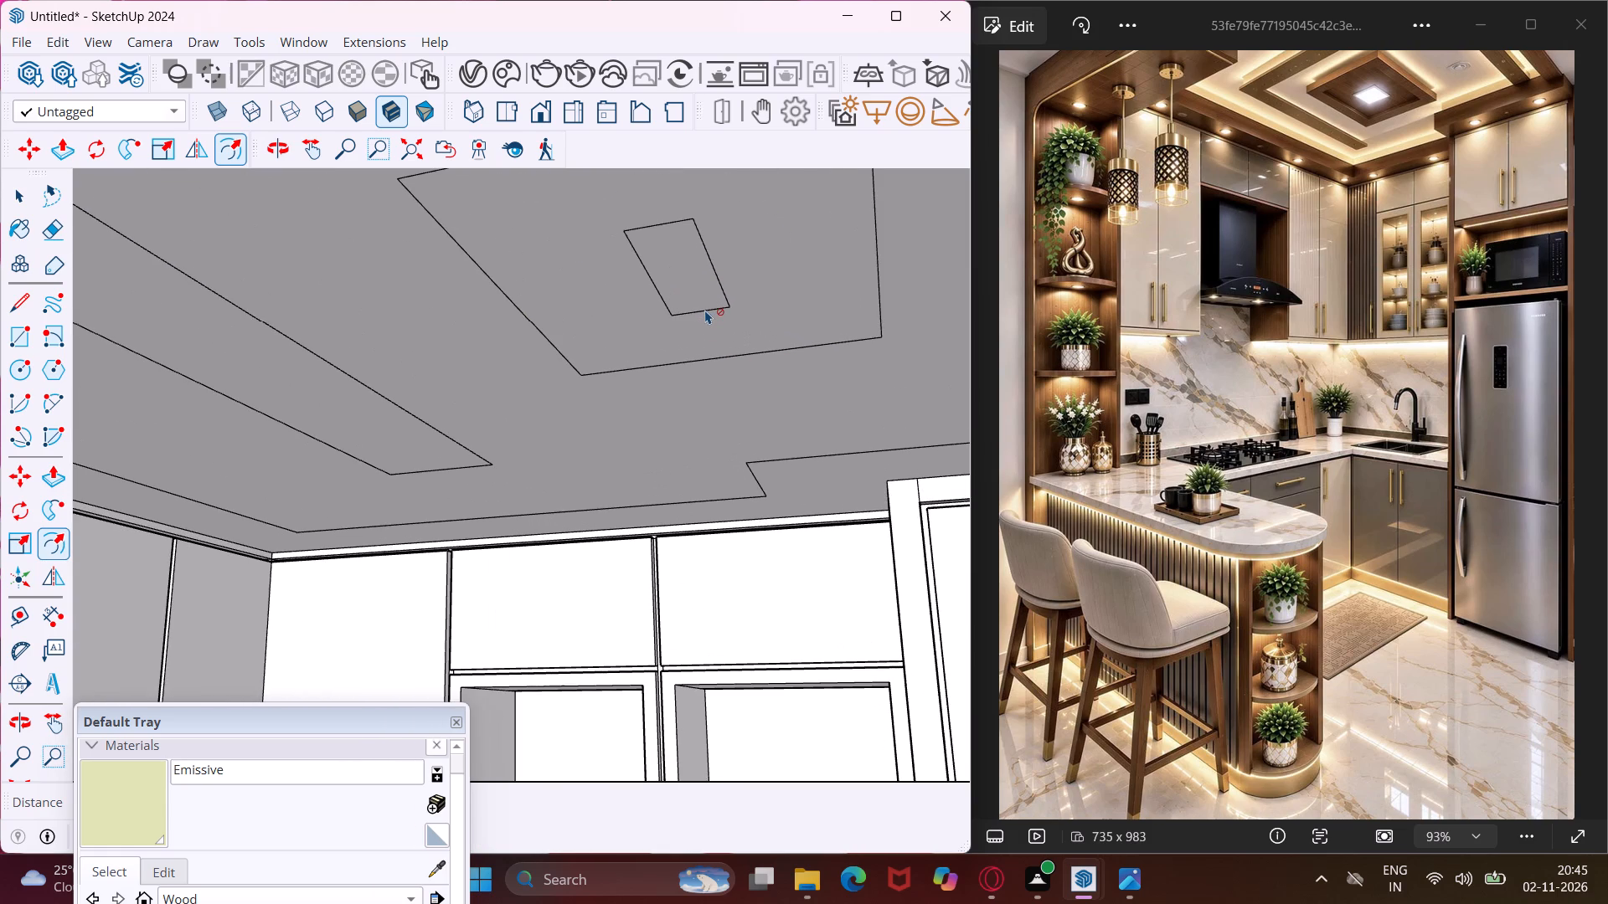
pyautogui.click(705, 311)
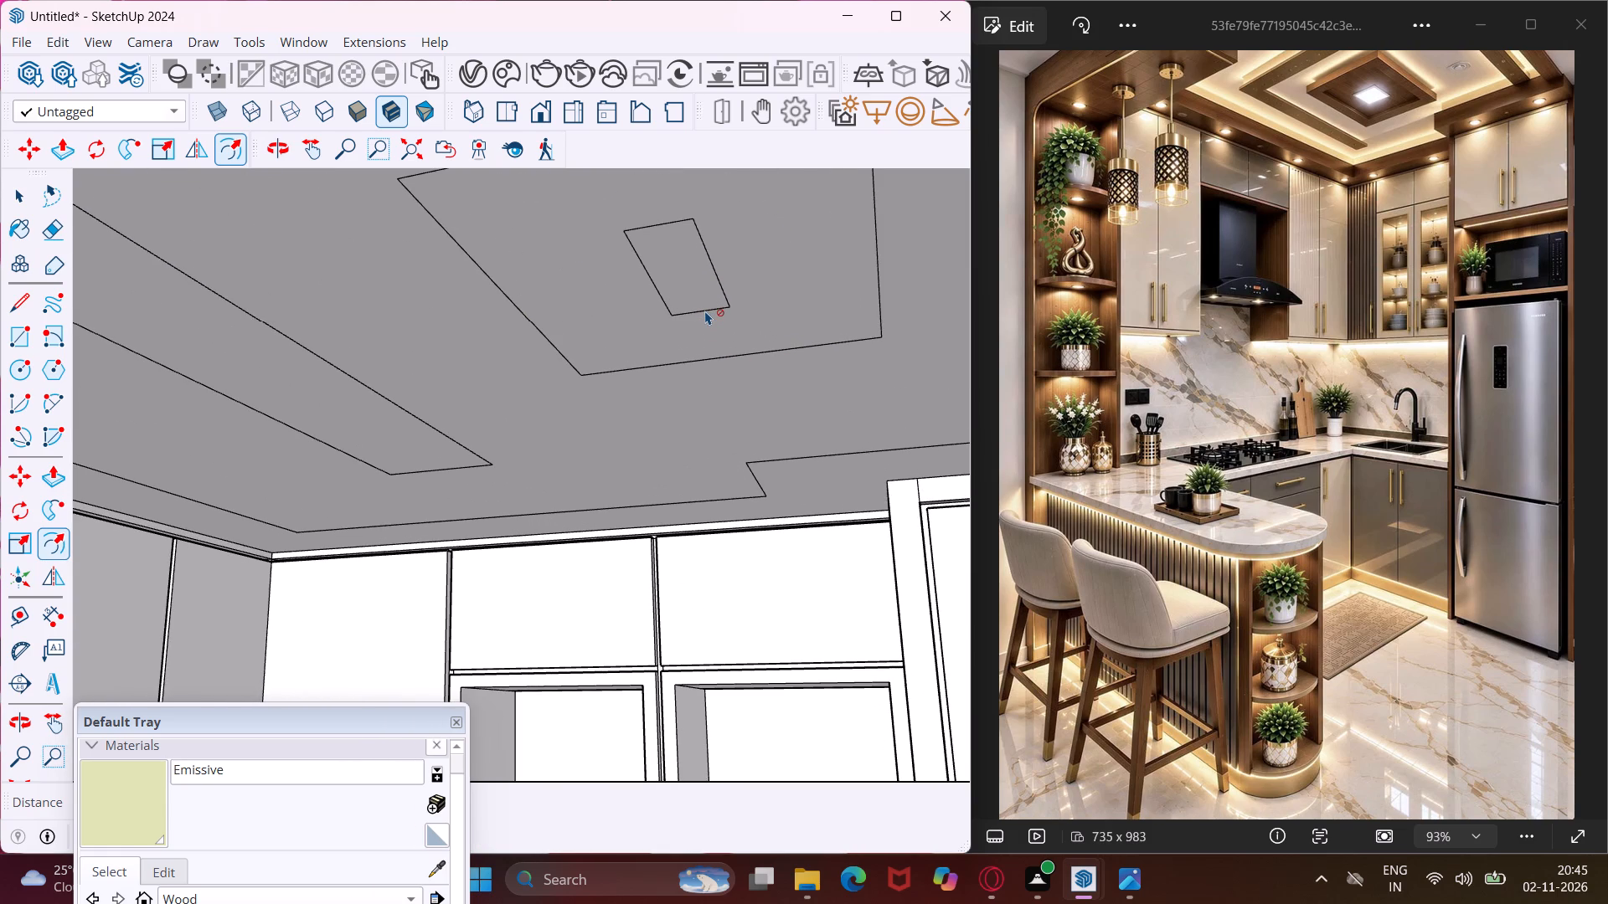
pyautogui.press('Escape')
pyautogui.press('space')
pyautogui.click(705, 311)
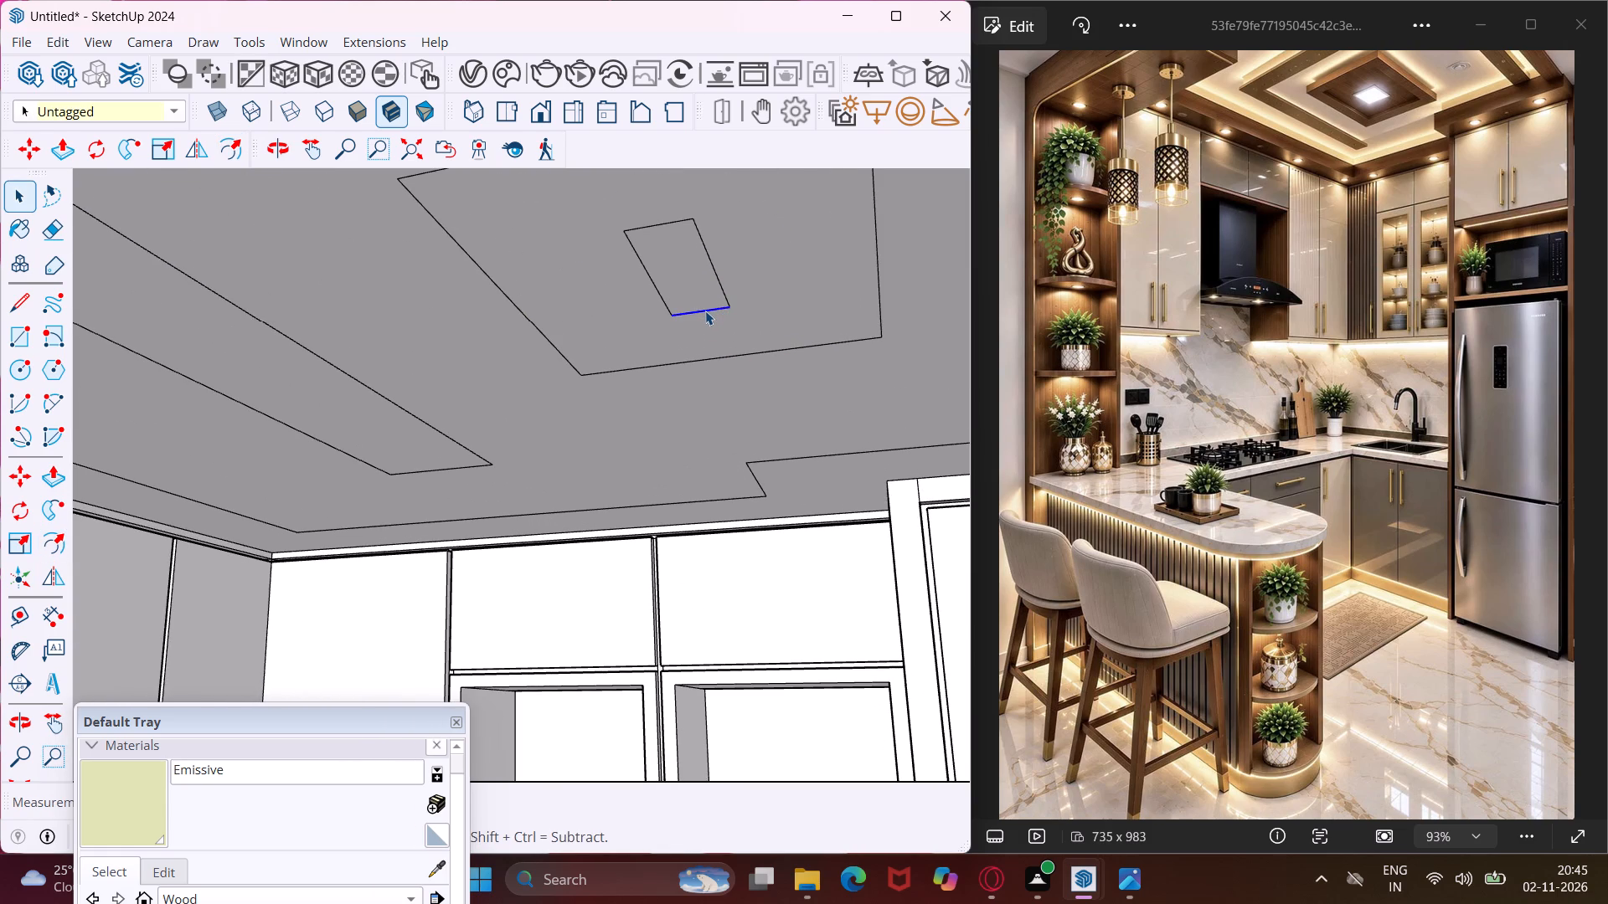
pyautogui.press('m')
pyautogui.click(673, 315)
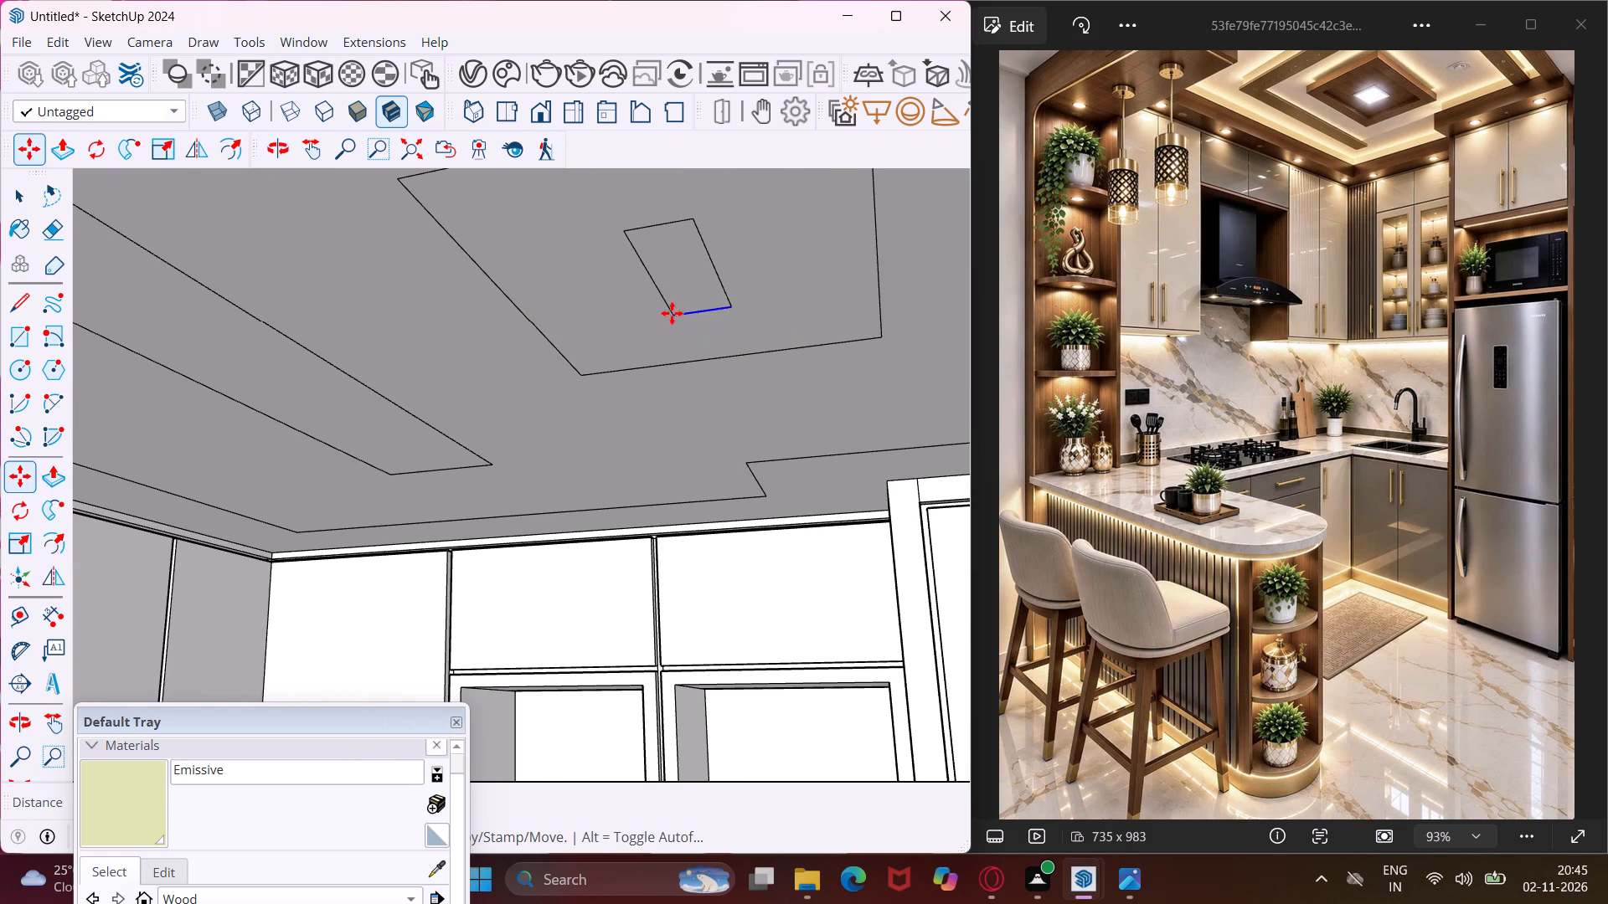
pyautogui.click(662, 293)
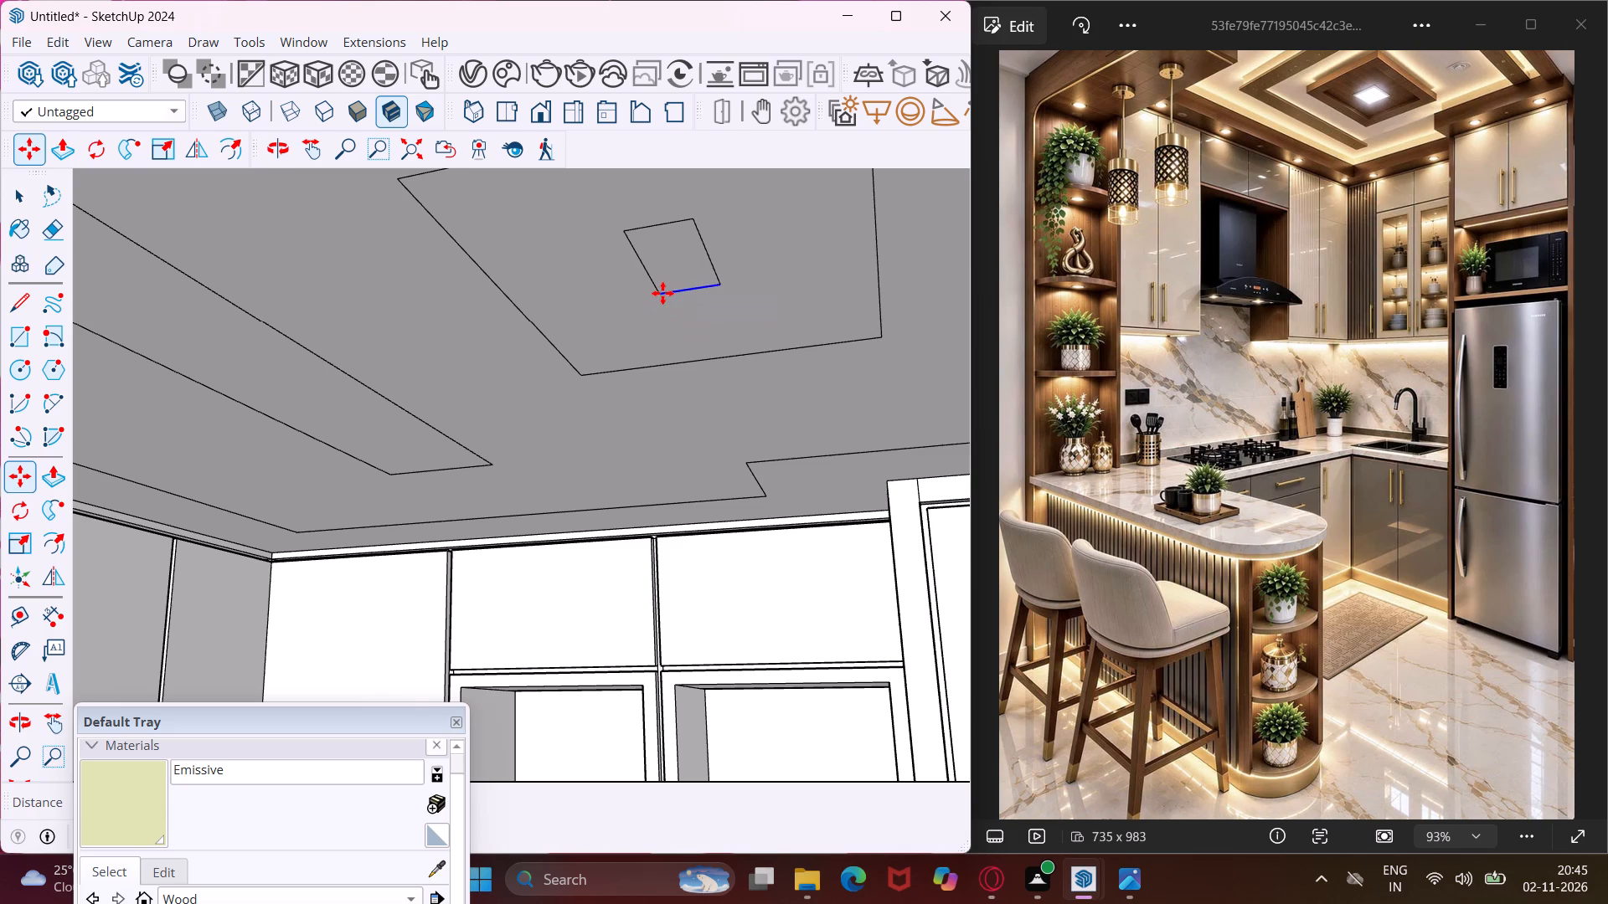
pyautogui.press('Escape')
# Move the small rectangle's opposite short edge, on the peninsula side, inward to make it nearly square.
pyautogui.press('space')
pyautogui.click(666, 226)
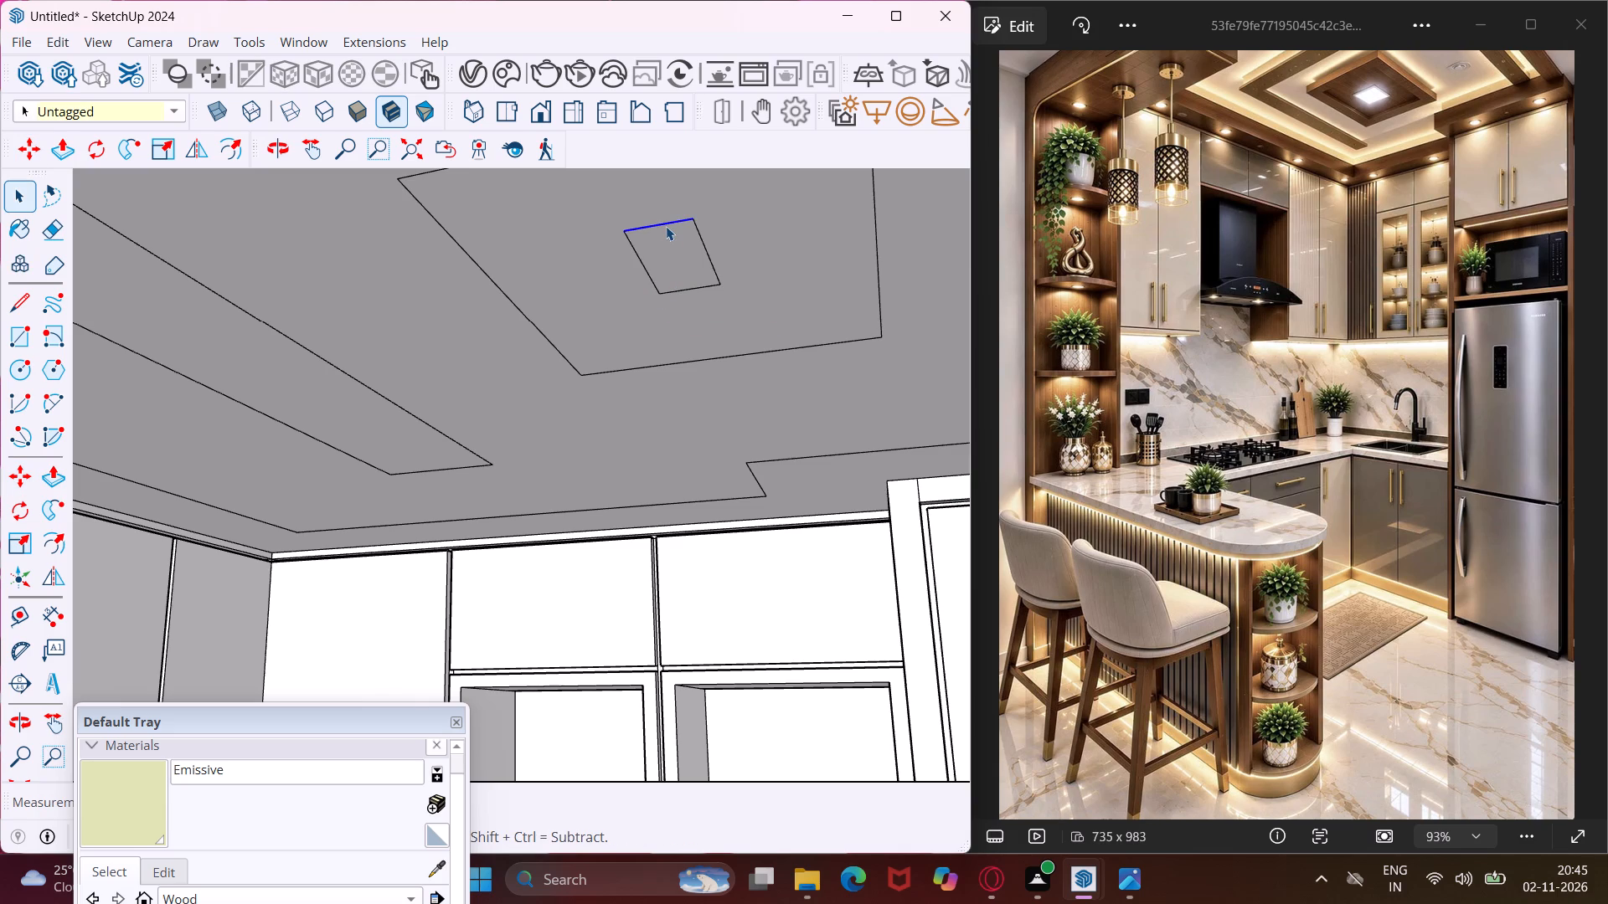
pyautogui.press('m')
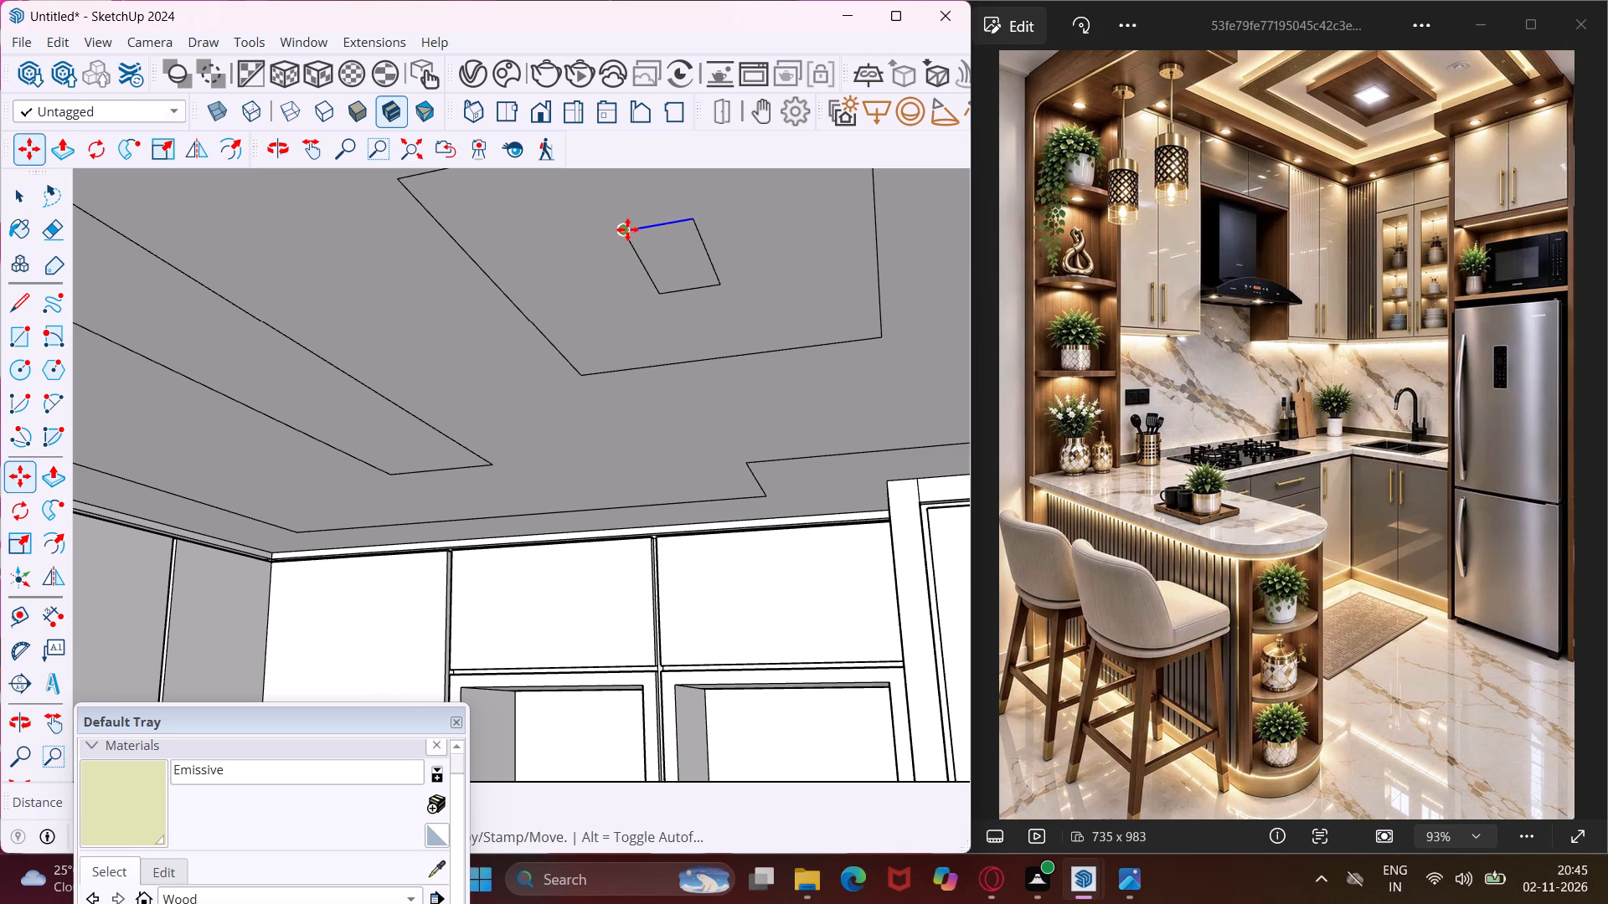
pyautogui.click(627, 229)
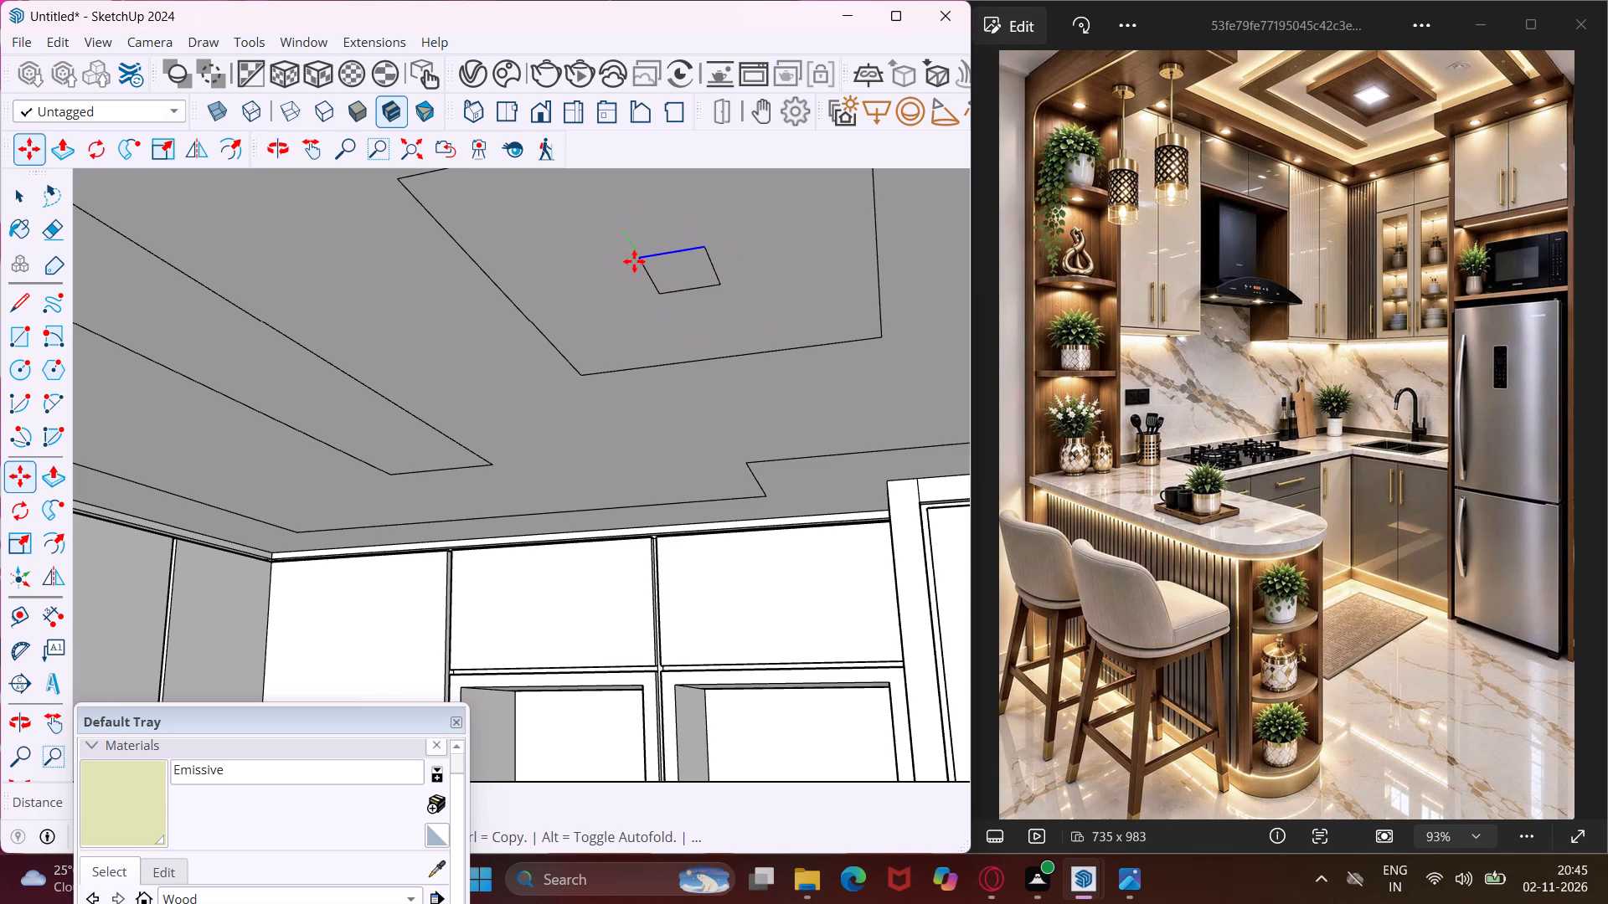
pyautogui.click(634, 261)
pyautogui.press('Escape')
pyautogui.press('space')
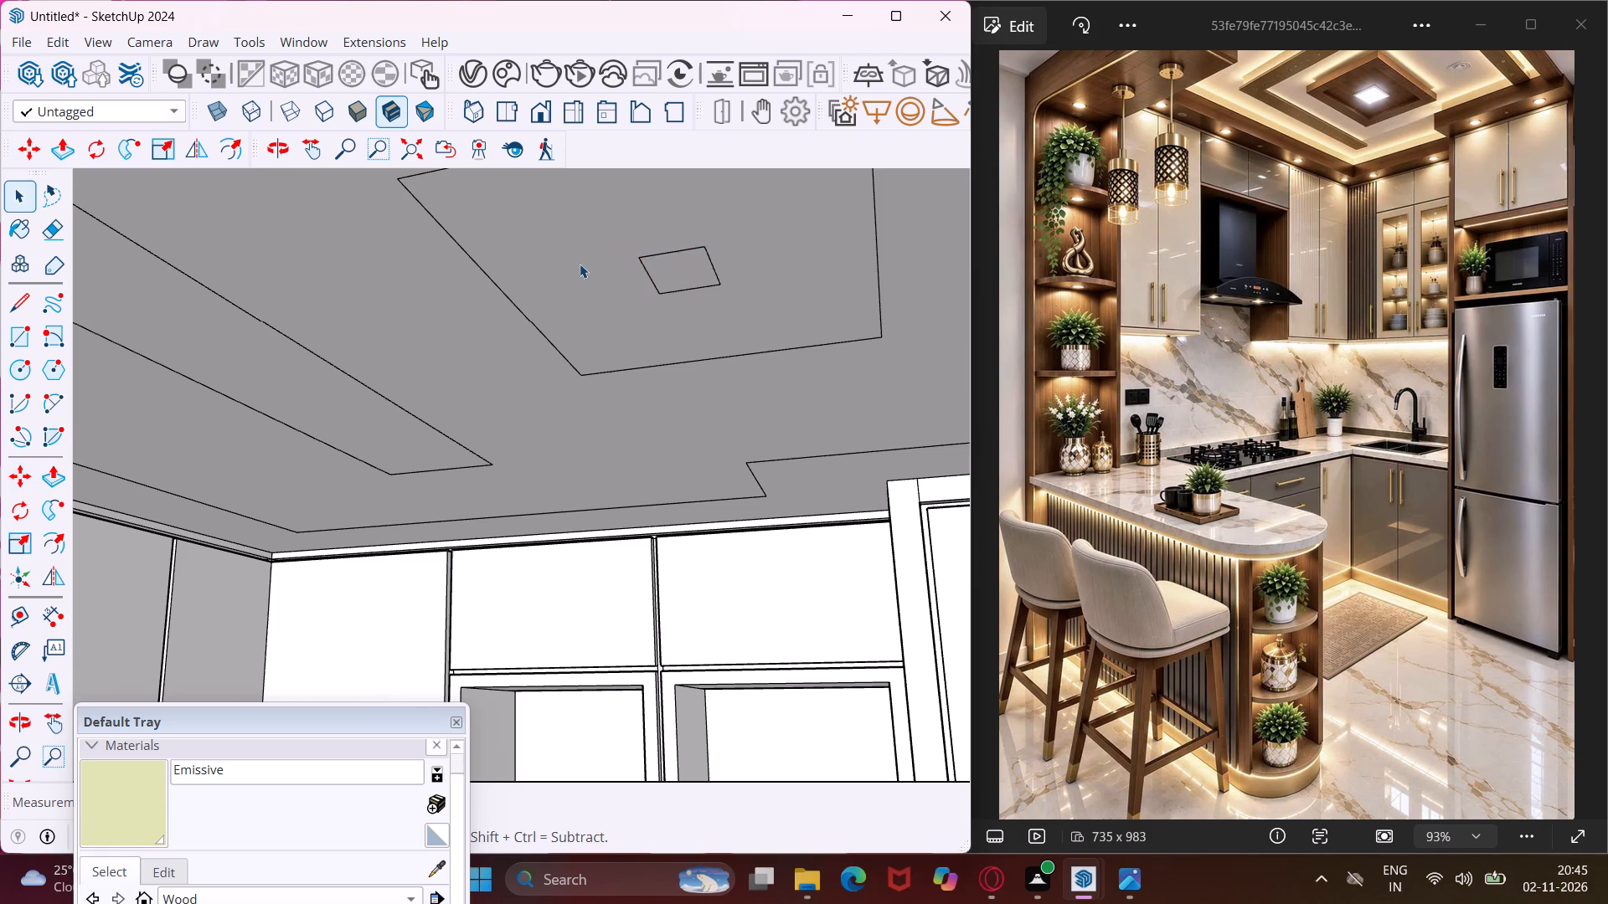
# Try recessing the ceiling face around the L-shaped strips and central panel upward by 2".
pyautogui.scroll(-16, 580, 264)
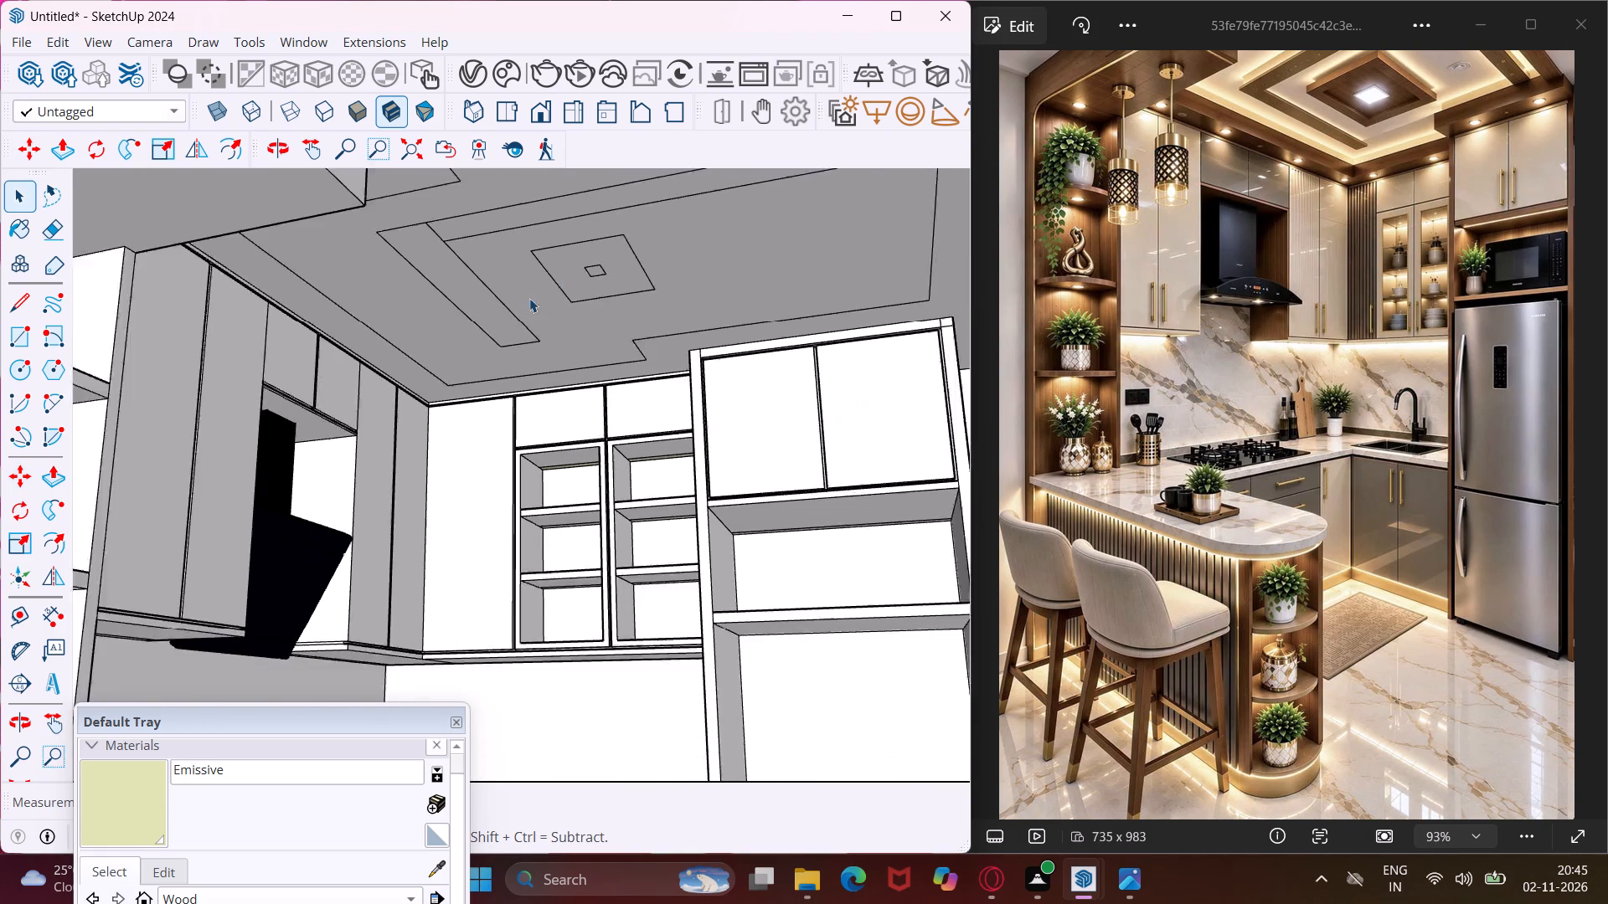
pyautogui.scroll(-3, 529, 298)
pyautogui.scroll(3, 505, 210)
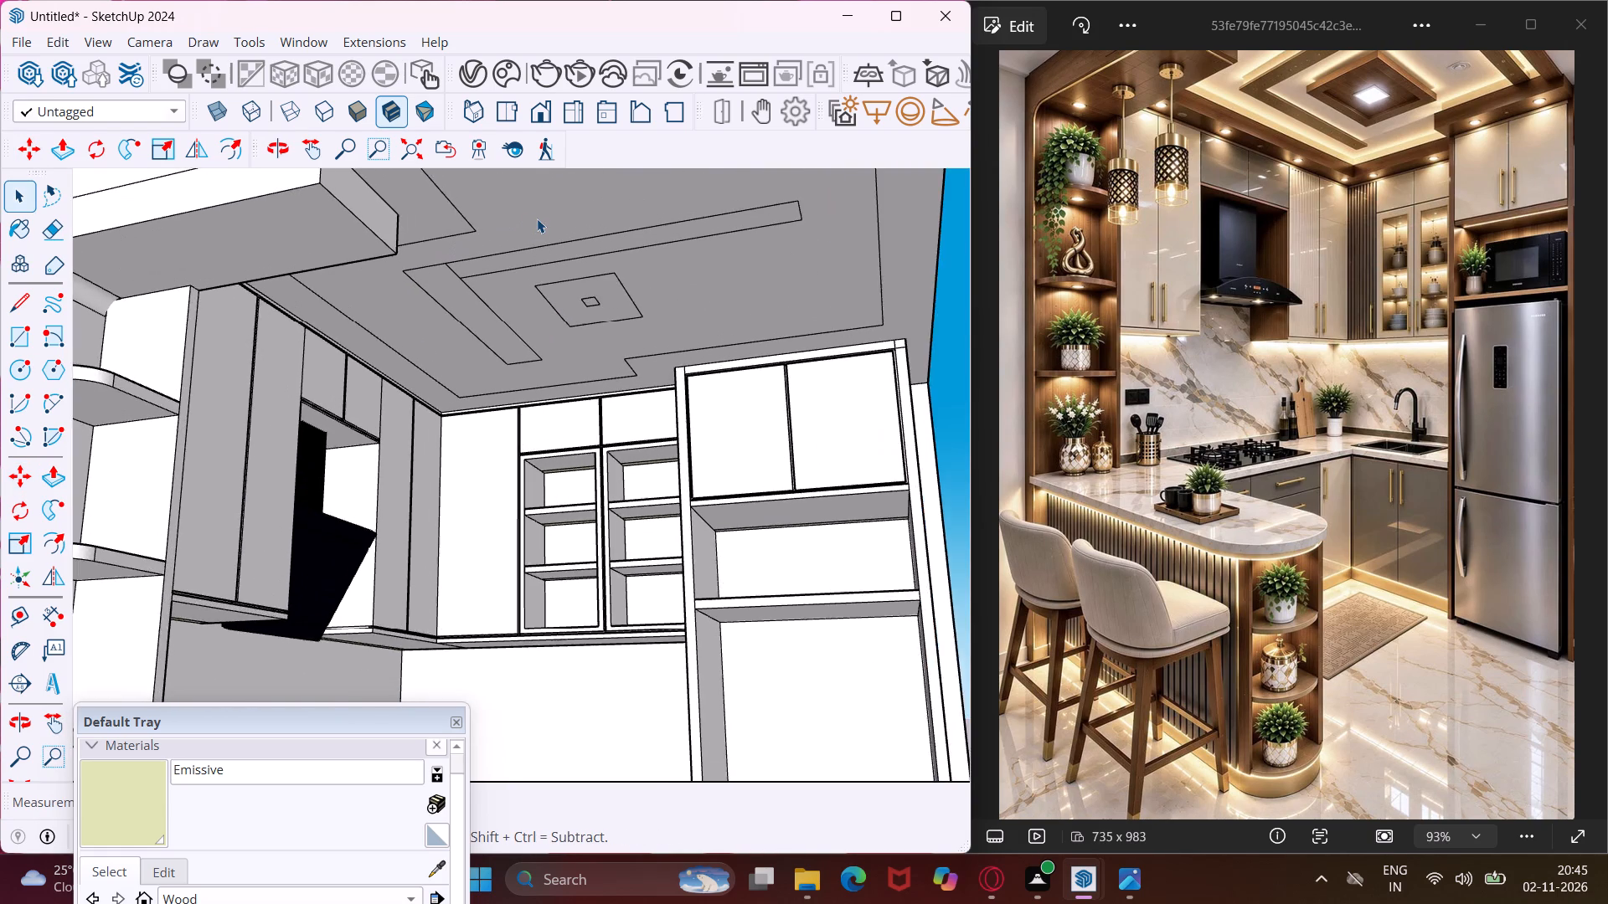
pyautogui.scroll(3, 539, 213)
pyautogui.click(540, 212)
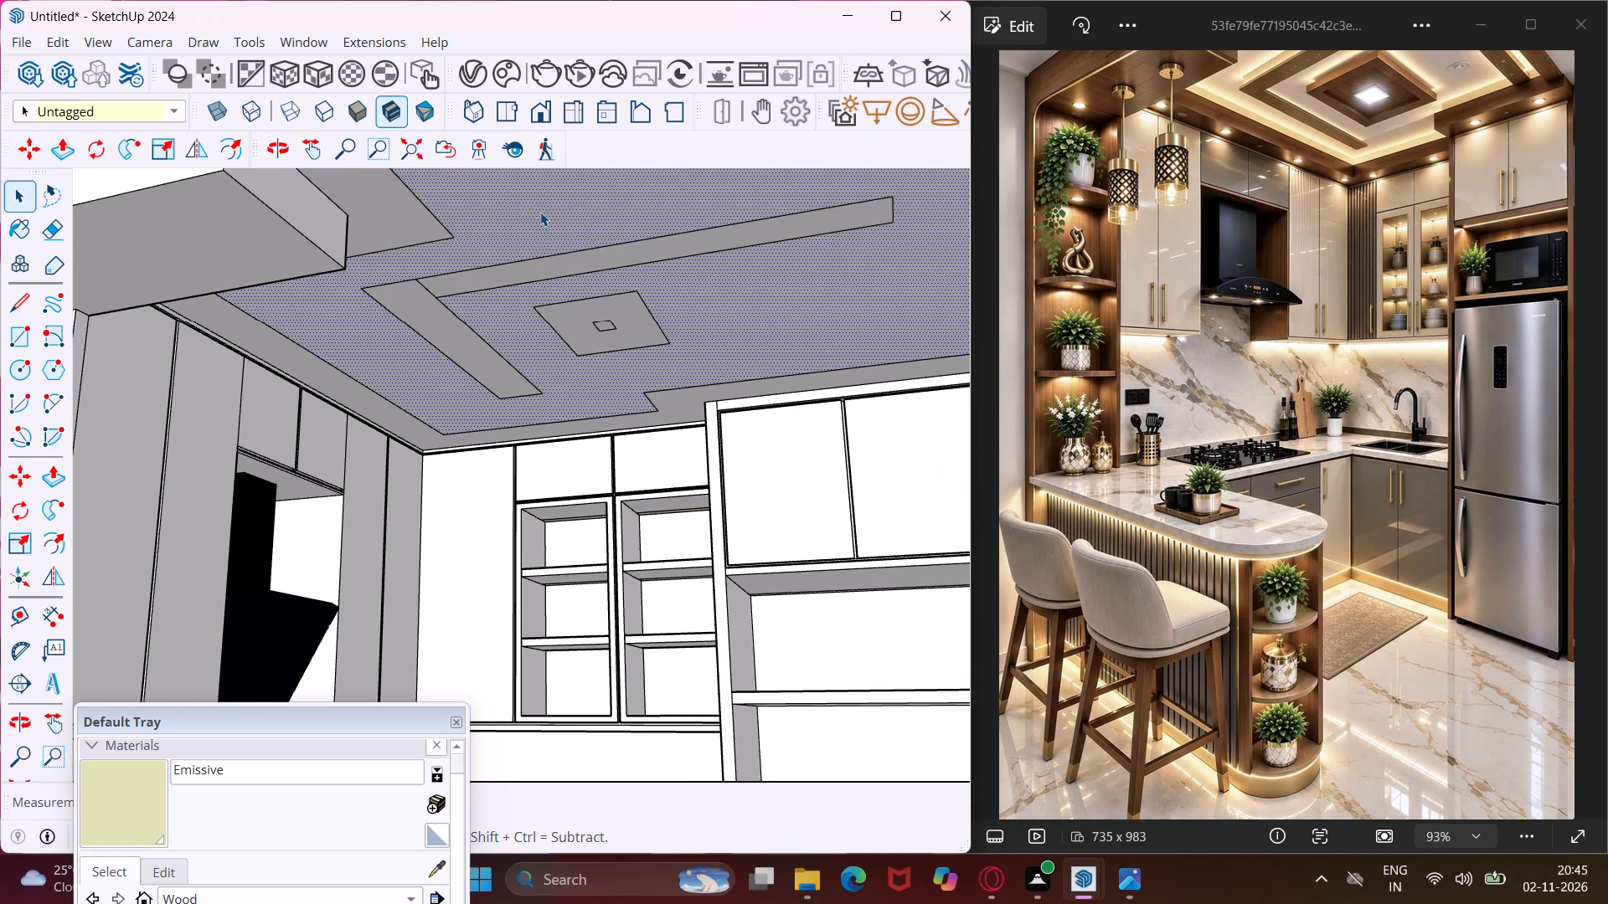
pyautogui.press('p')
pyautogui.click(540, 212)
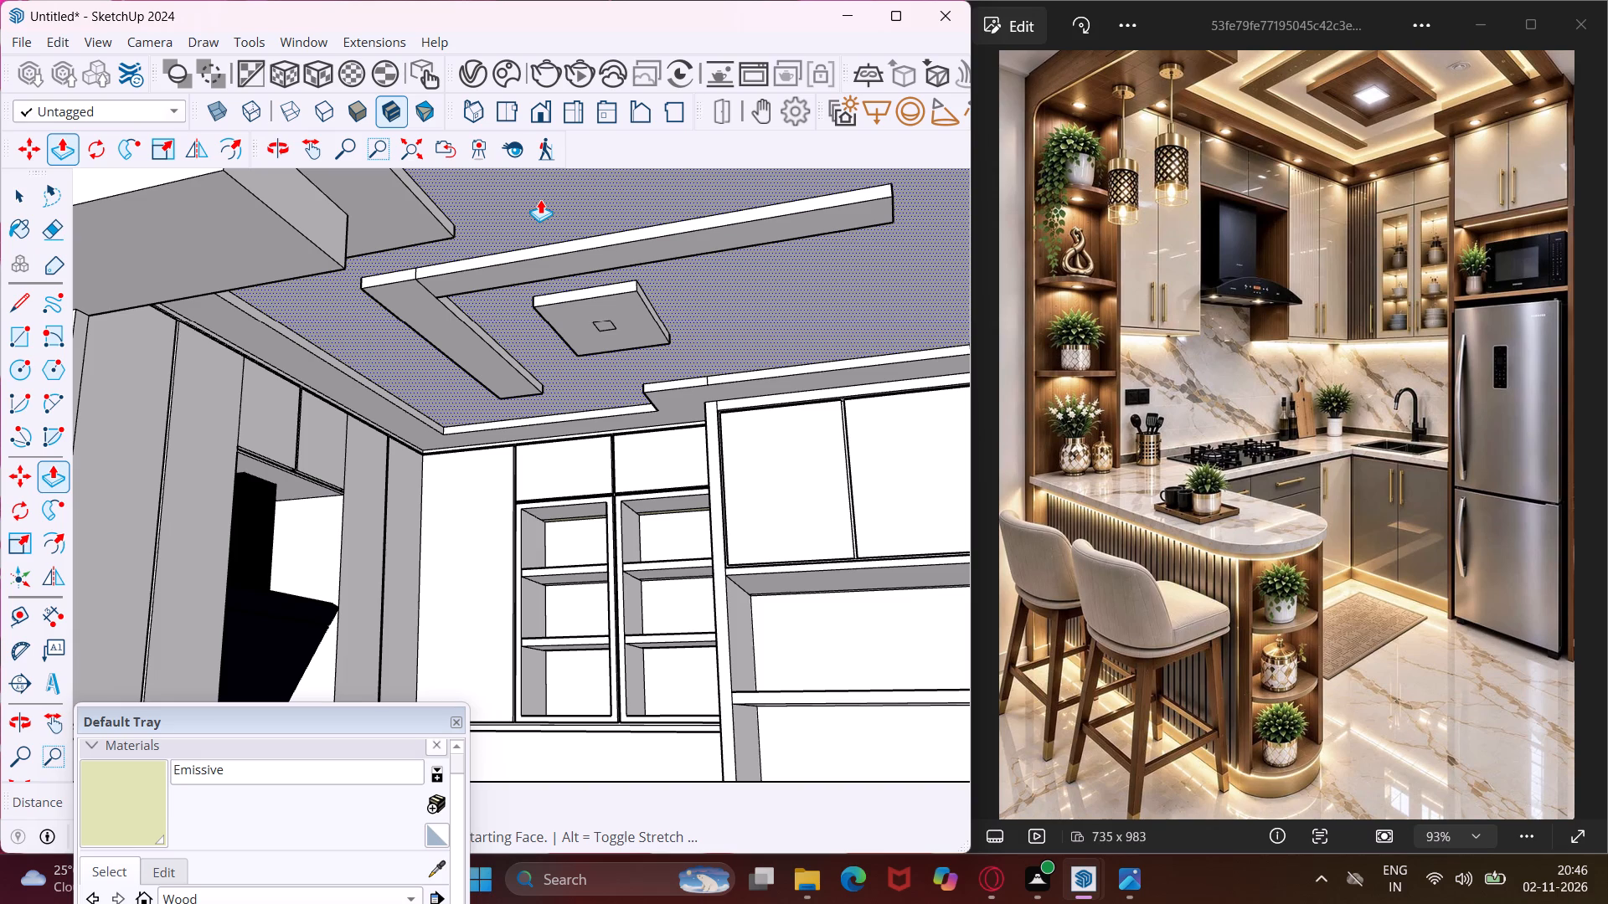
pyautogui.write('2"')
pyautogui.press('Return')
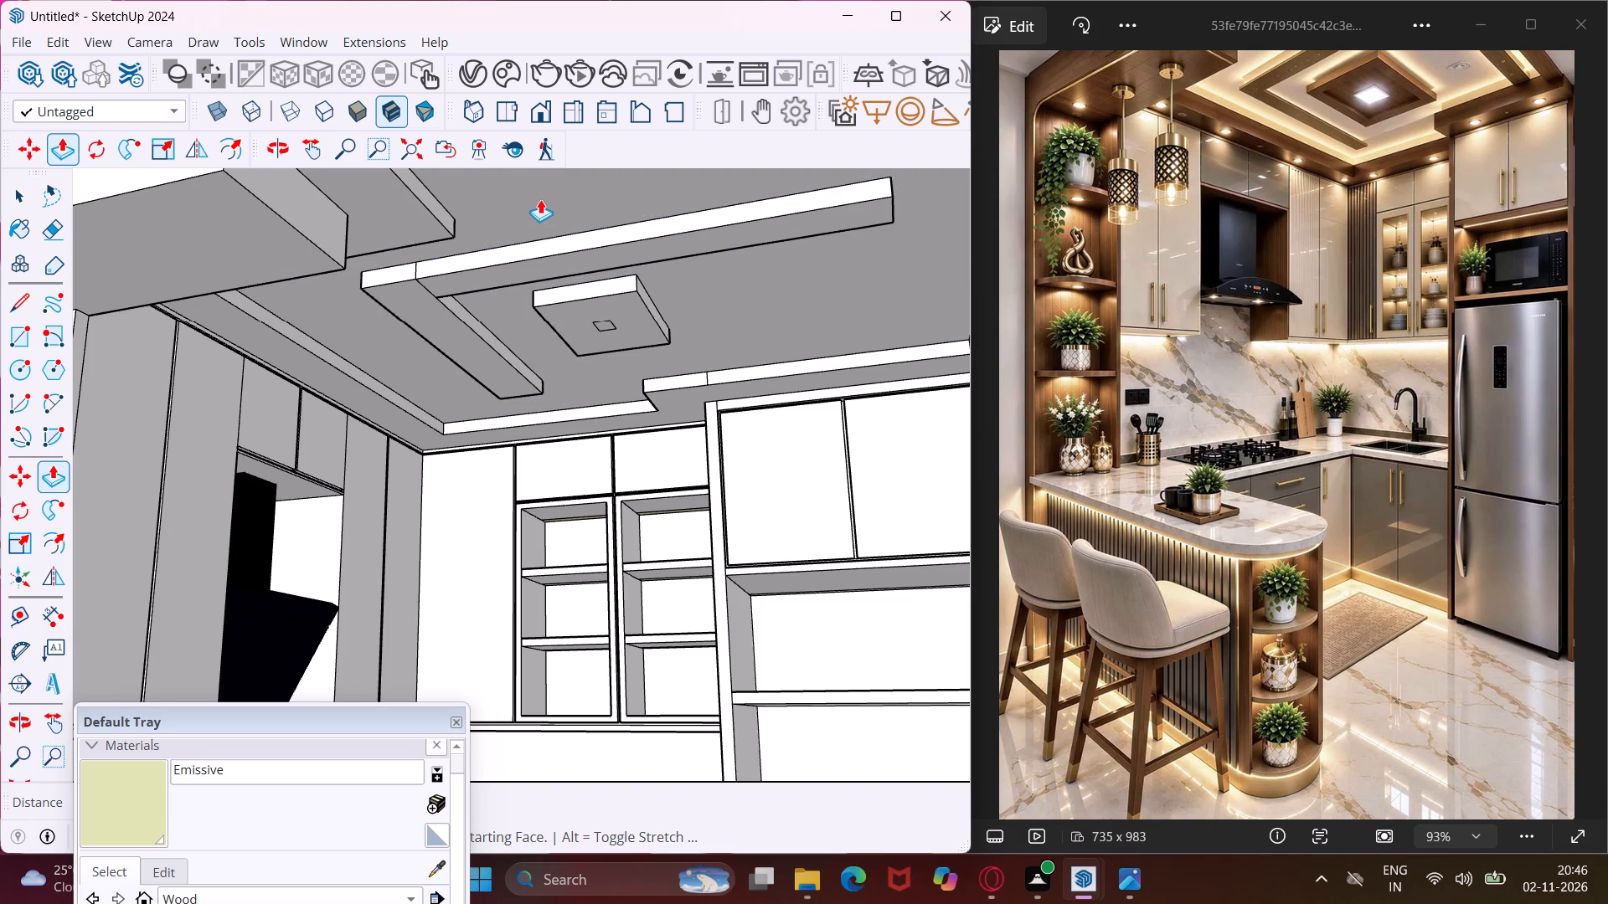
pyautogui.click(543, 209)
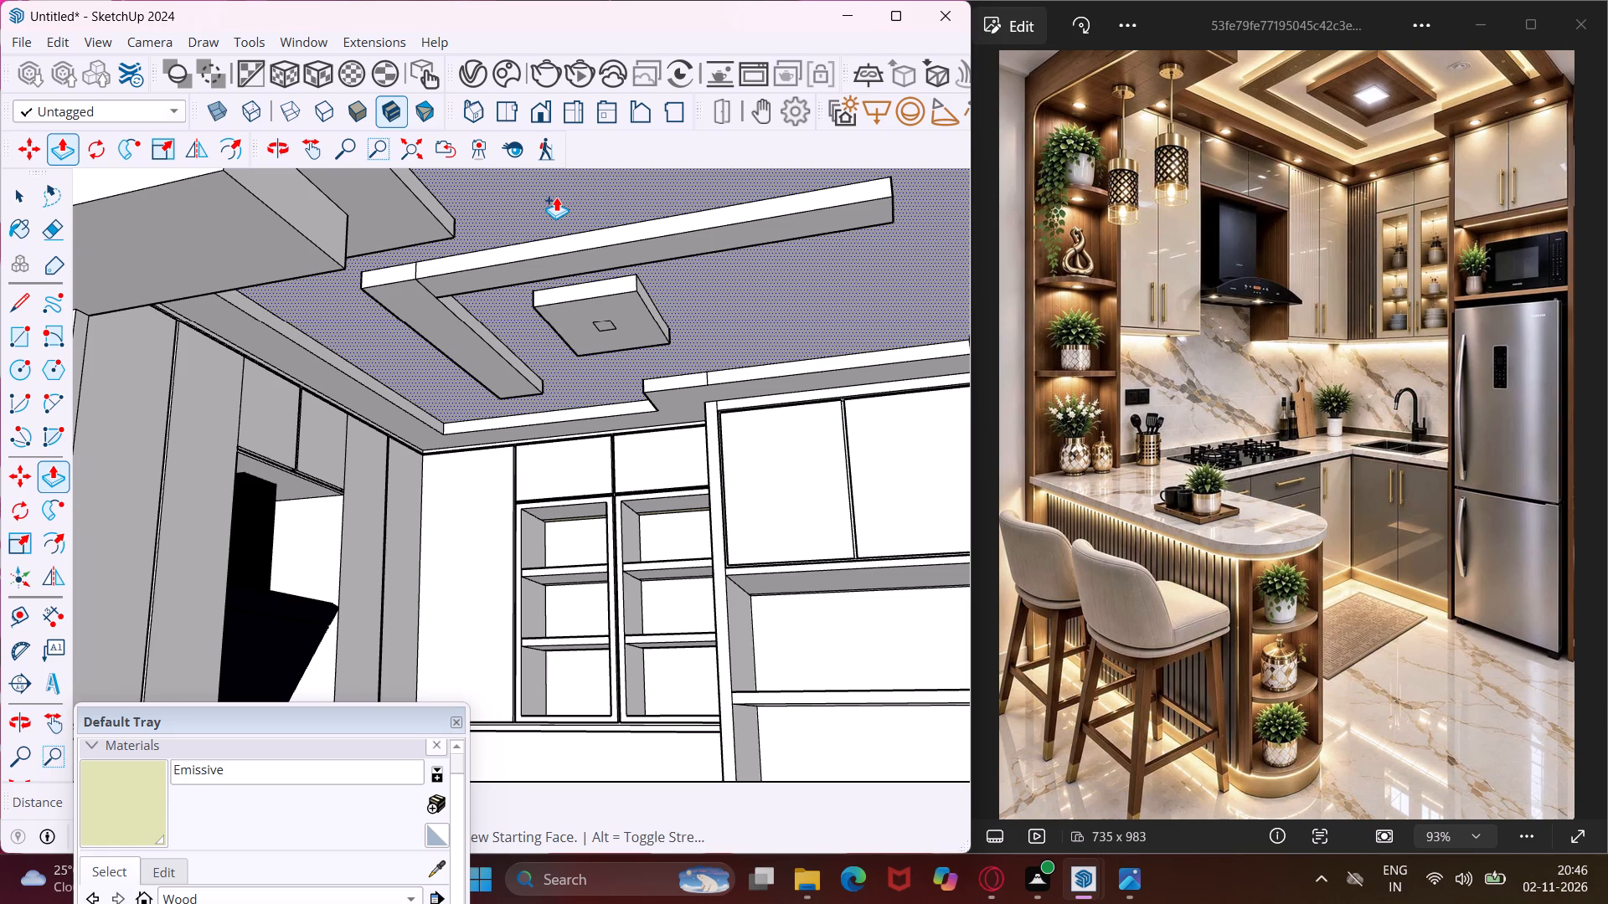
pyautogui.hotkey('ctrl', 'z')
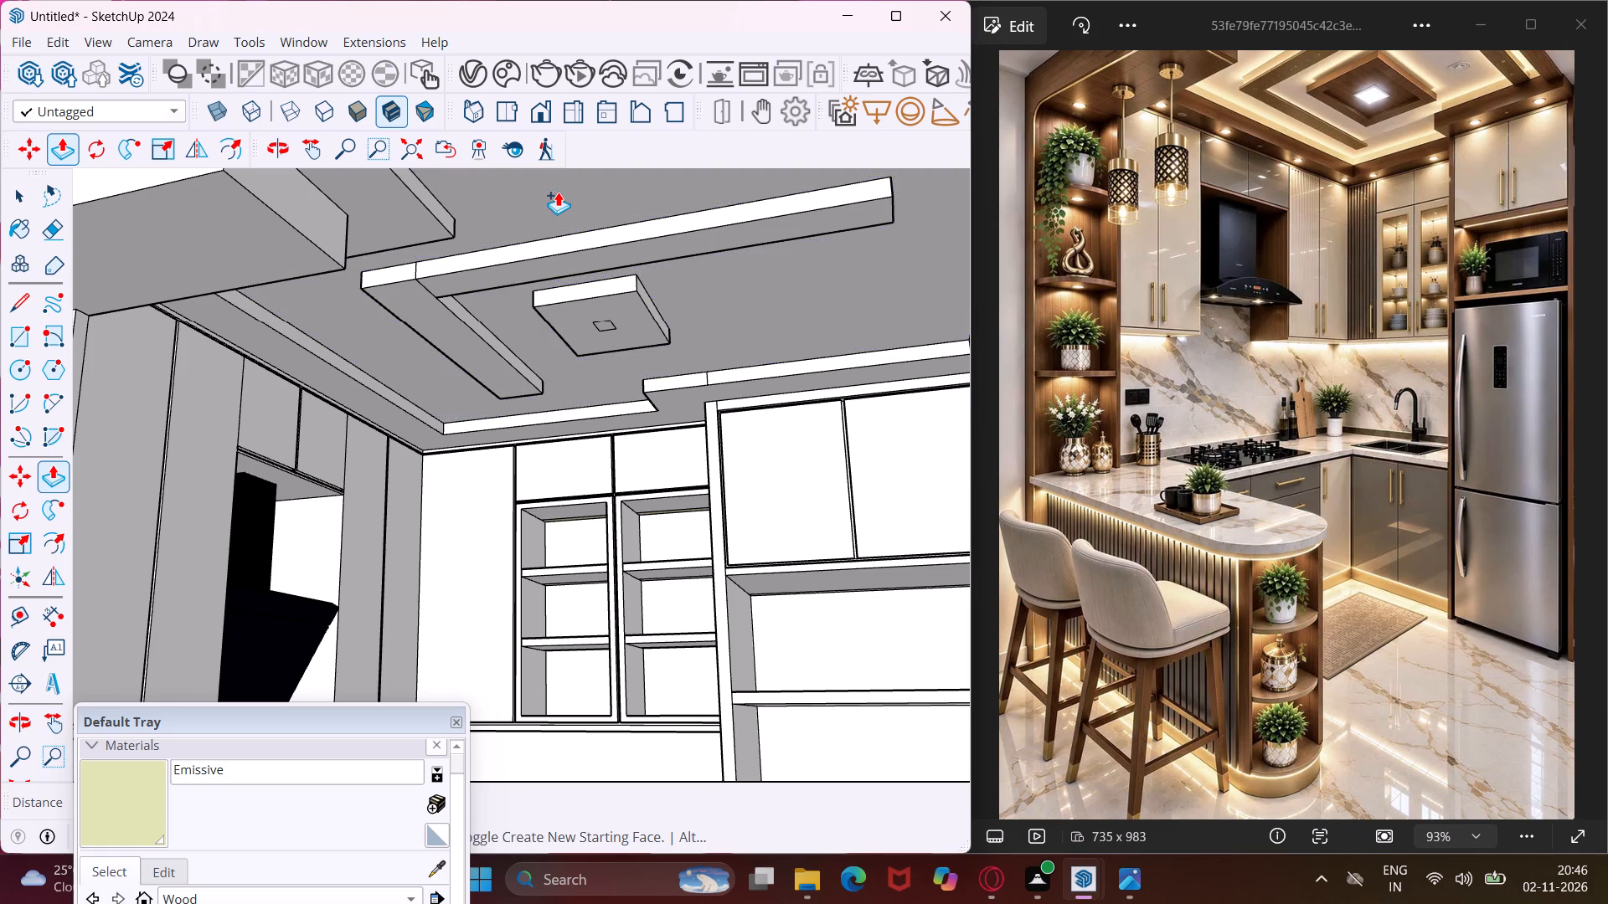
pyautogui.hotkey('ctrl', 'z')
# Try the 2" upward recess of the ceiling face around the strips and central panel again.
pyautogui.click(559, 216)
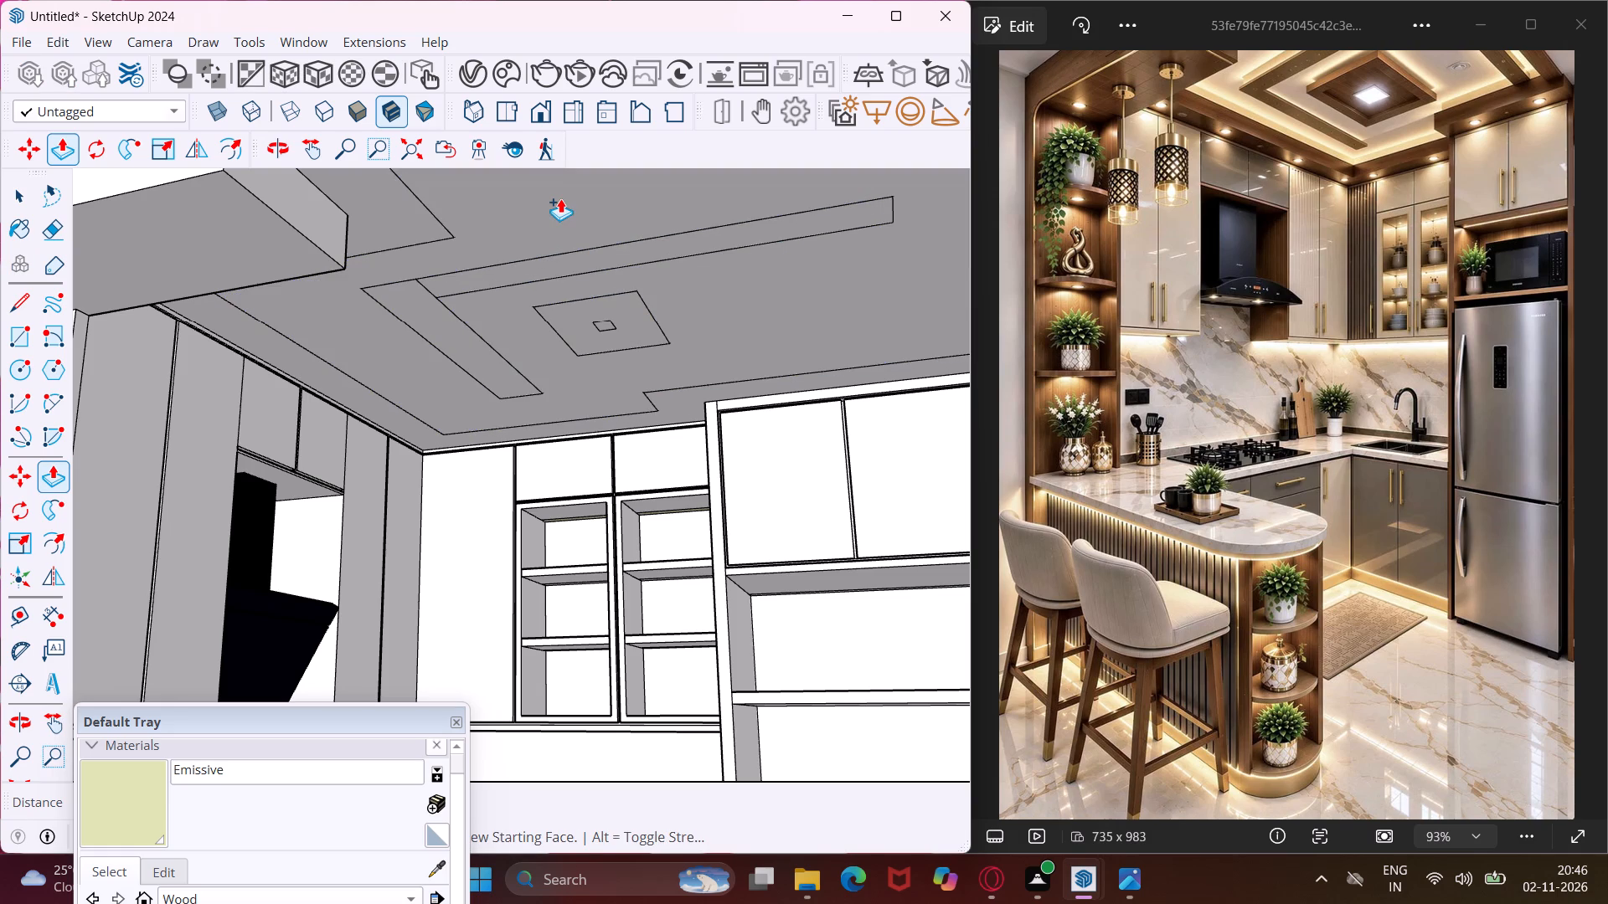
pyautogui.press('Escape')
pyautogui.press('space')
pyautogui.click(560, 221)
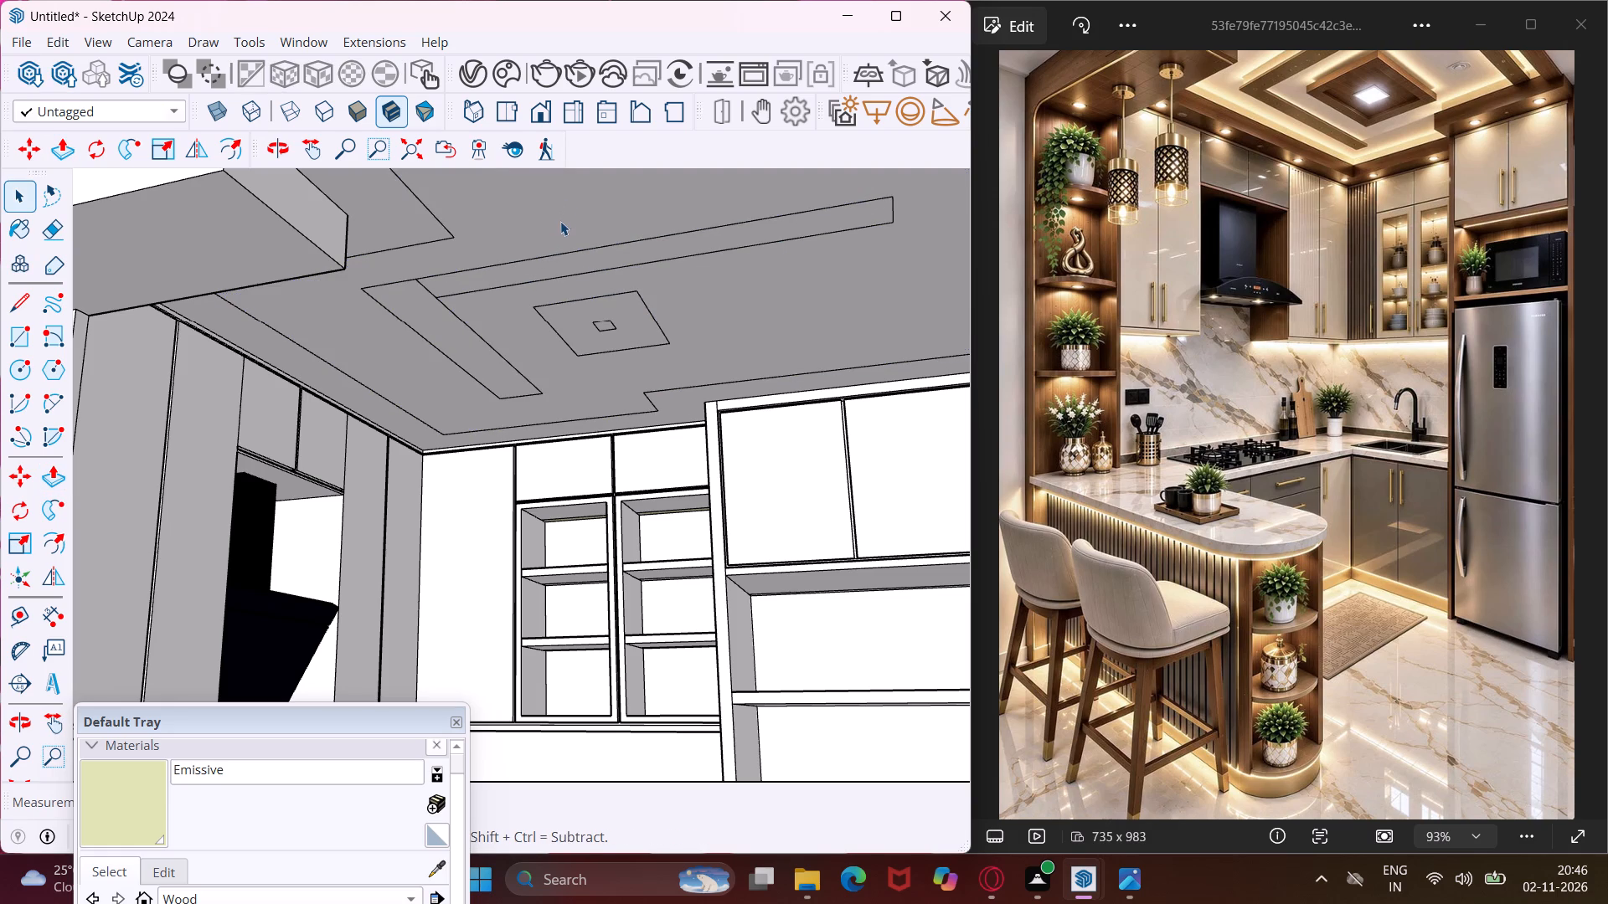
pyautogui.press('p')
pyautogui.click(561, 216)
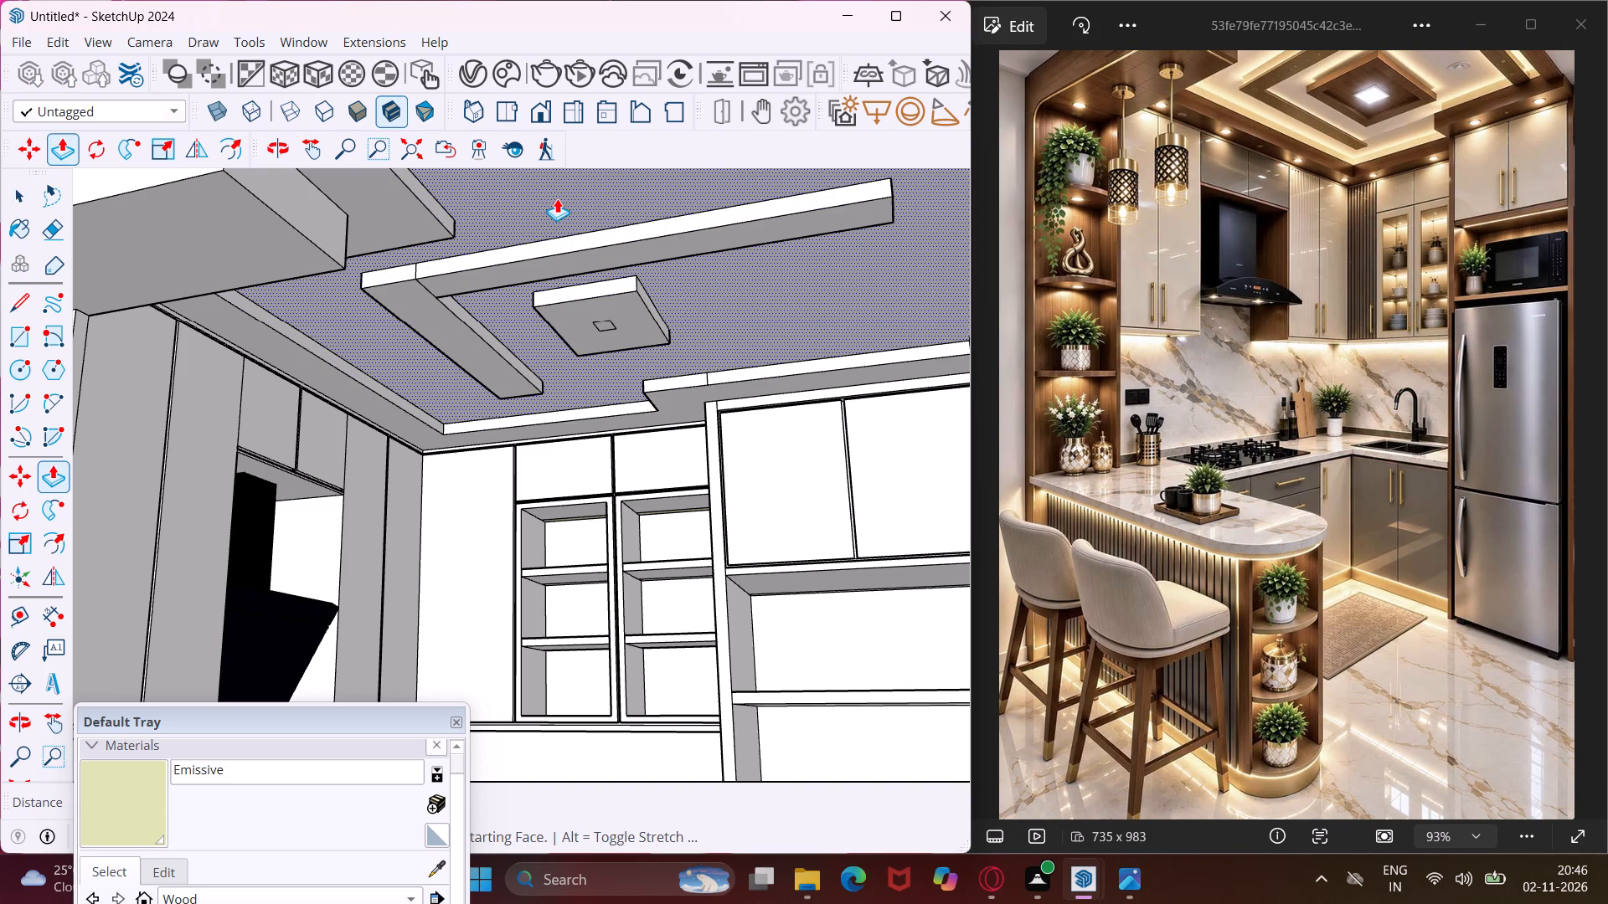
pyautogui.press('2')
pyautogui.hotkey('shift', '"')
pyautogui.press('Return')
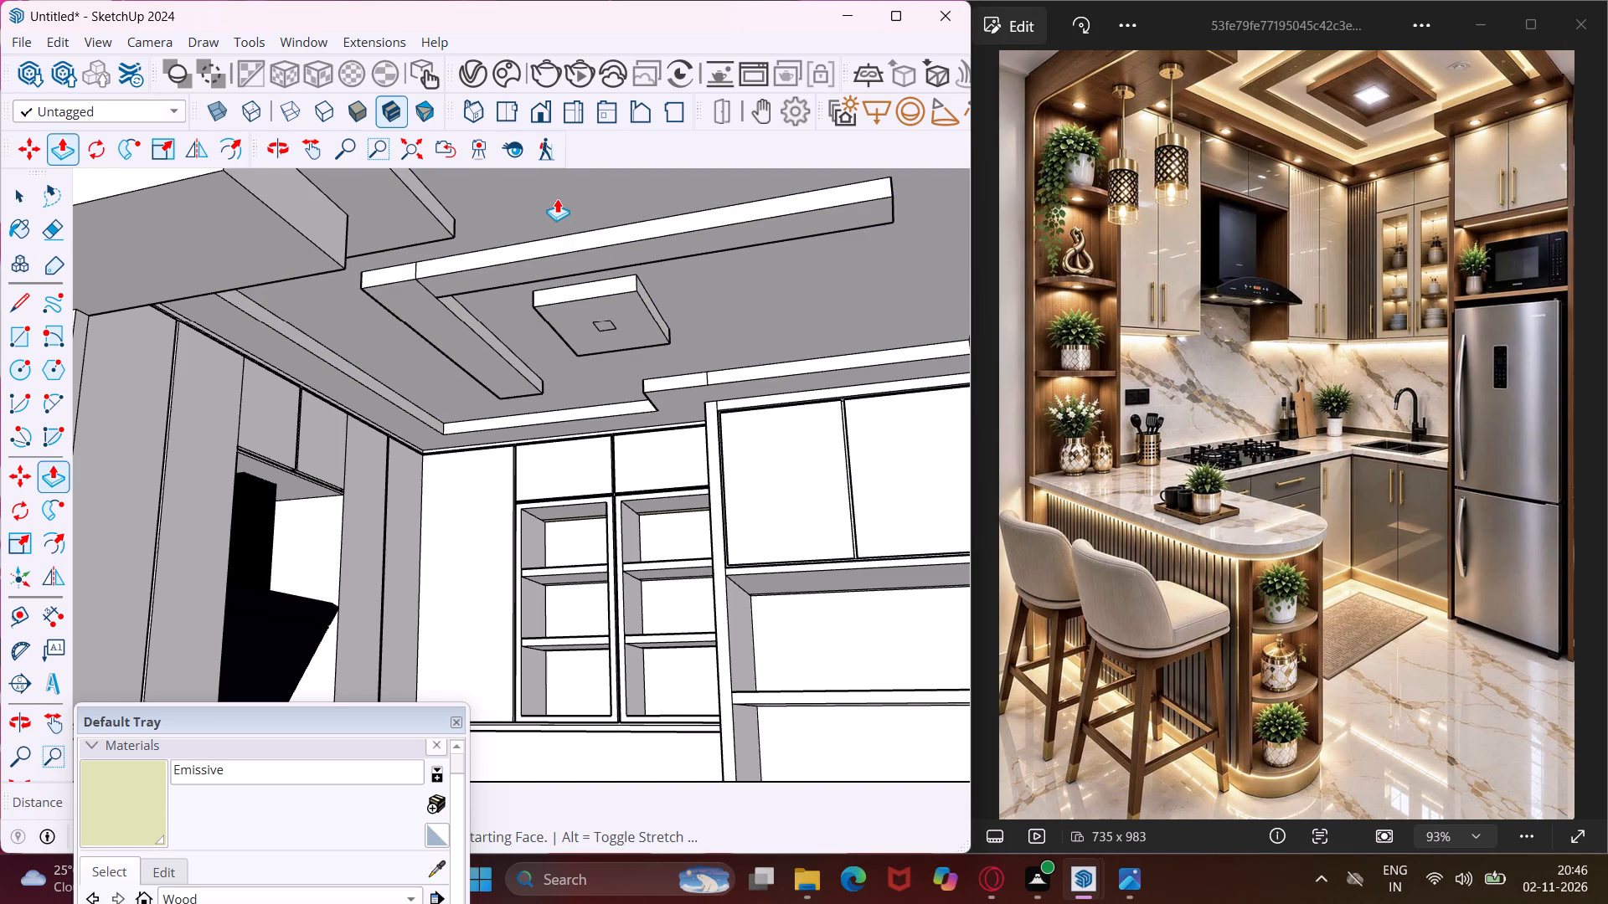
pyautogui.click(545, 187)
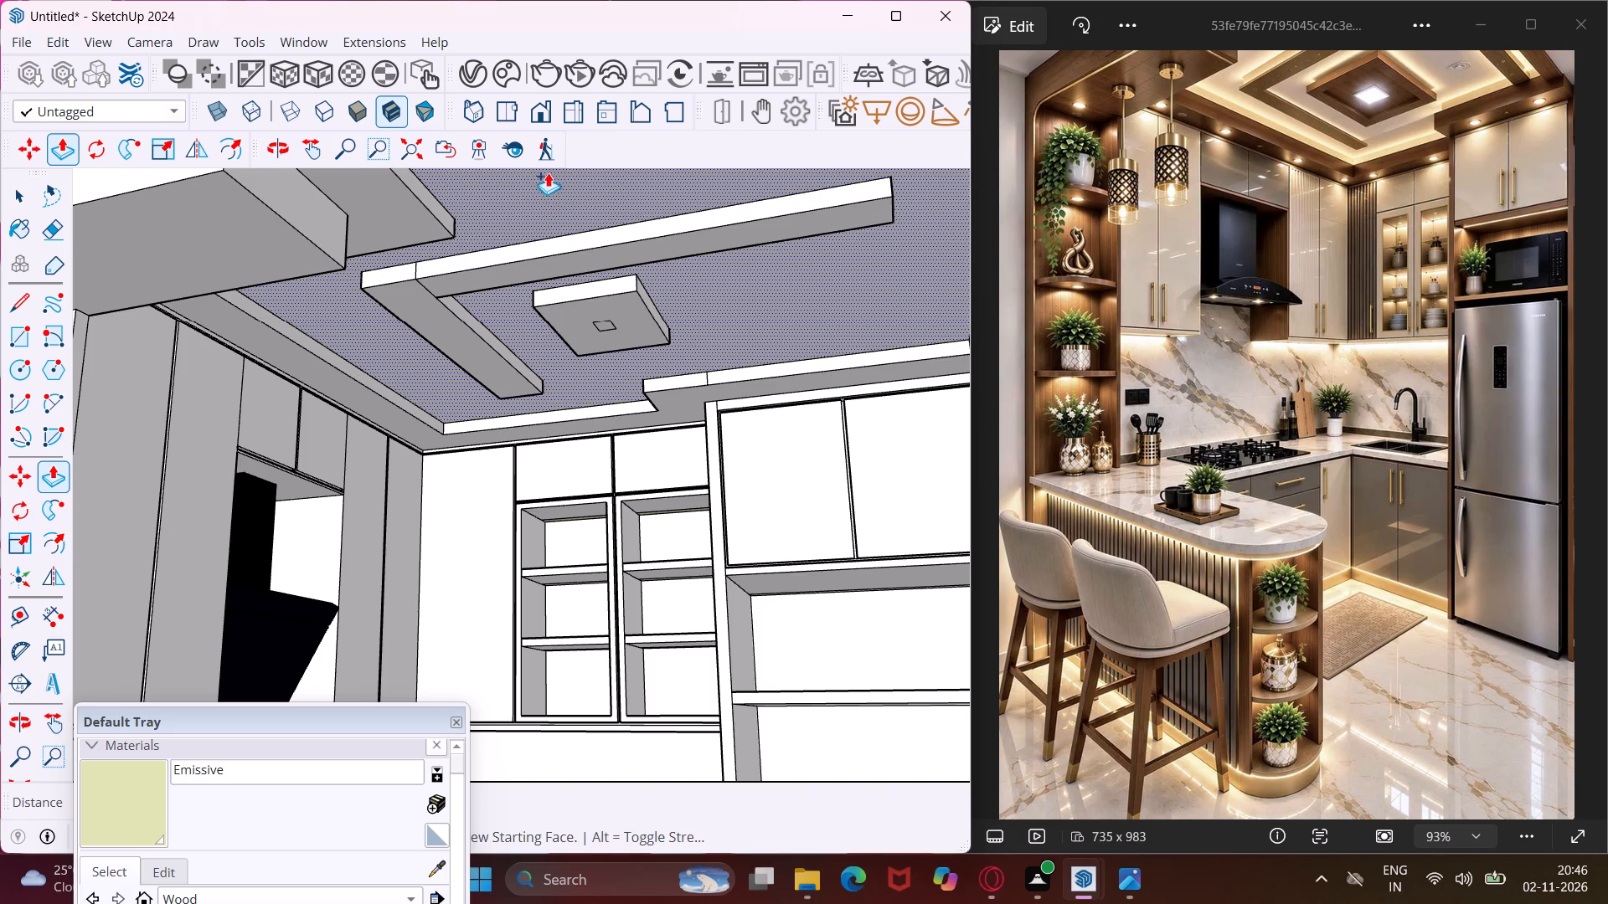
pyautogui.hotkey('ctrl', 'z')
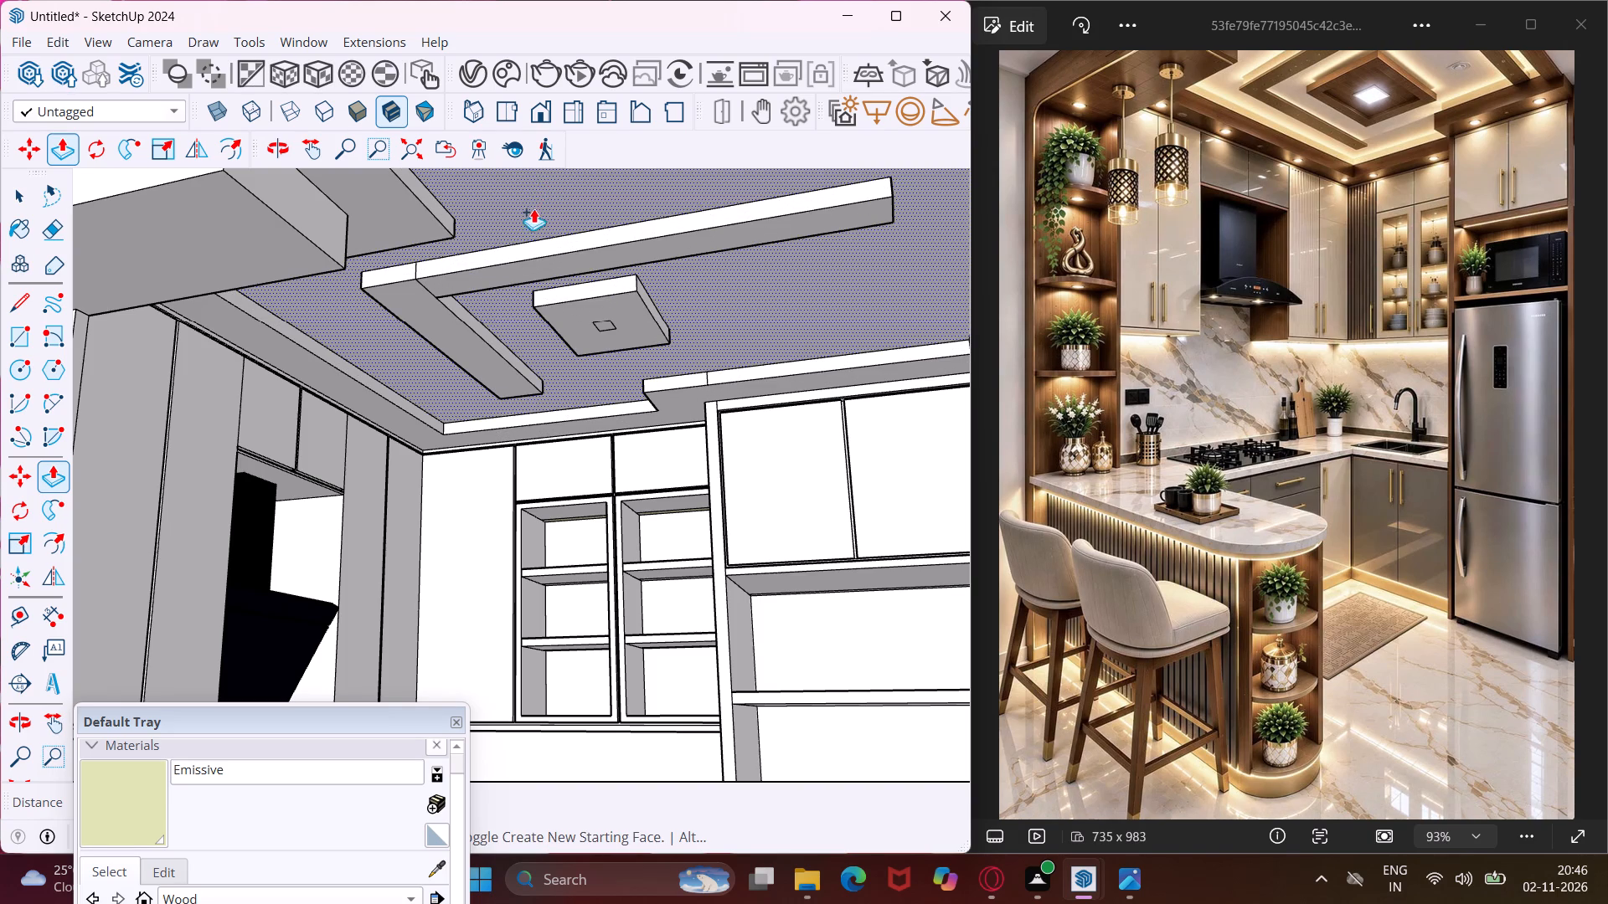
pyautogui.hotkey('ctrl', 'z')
# Push the ceiling face around the L-shaped strips and central panel upward by 4".
pyautogui.click(524, 215)
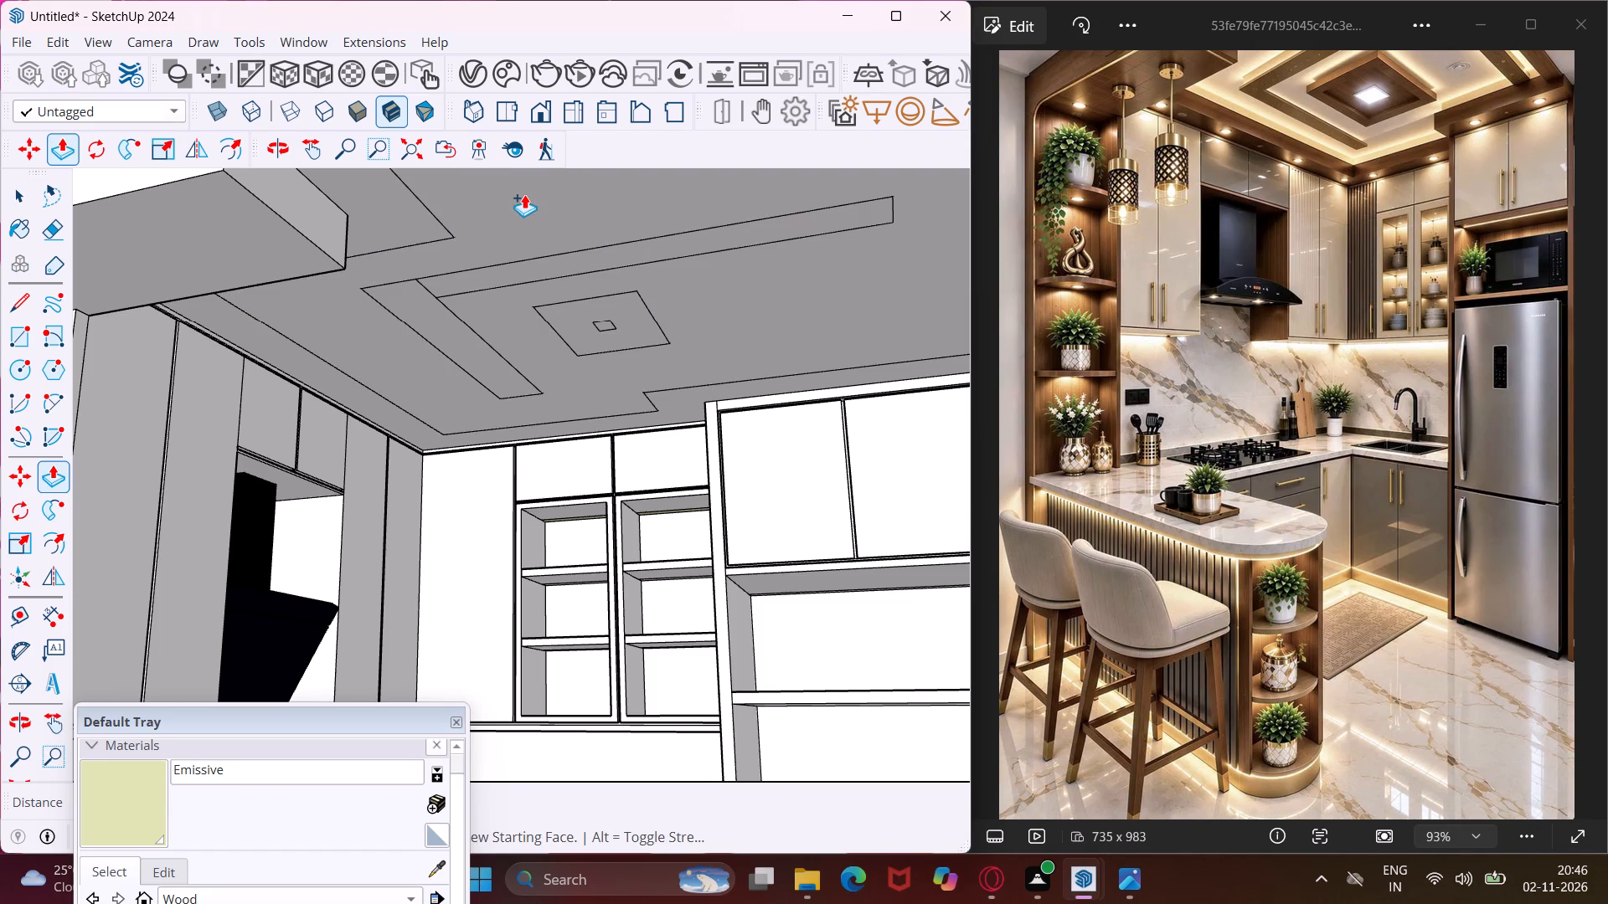
pyautogui.hotkey('ctrl', 'z')
pyautogui.click(513, 223)
pyautogui.press('Escape')
pyautogui.press('space')
pyautogui.click(508, 239)
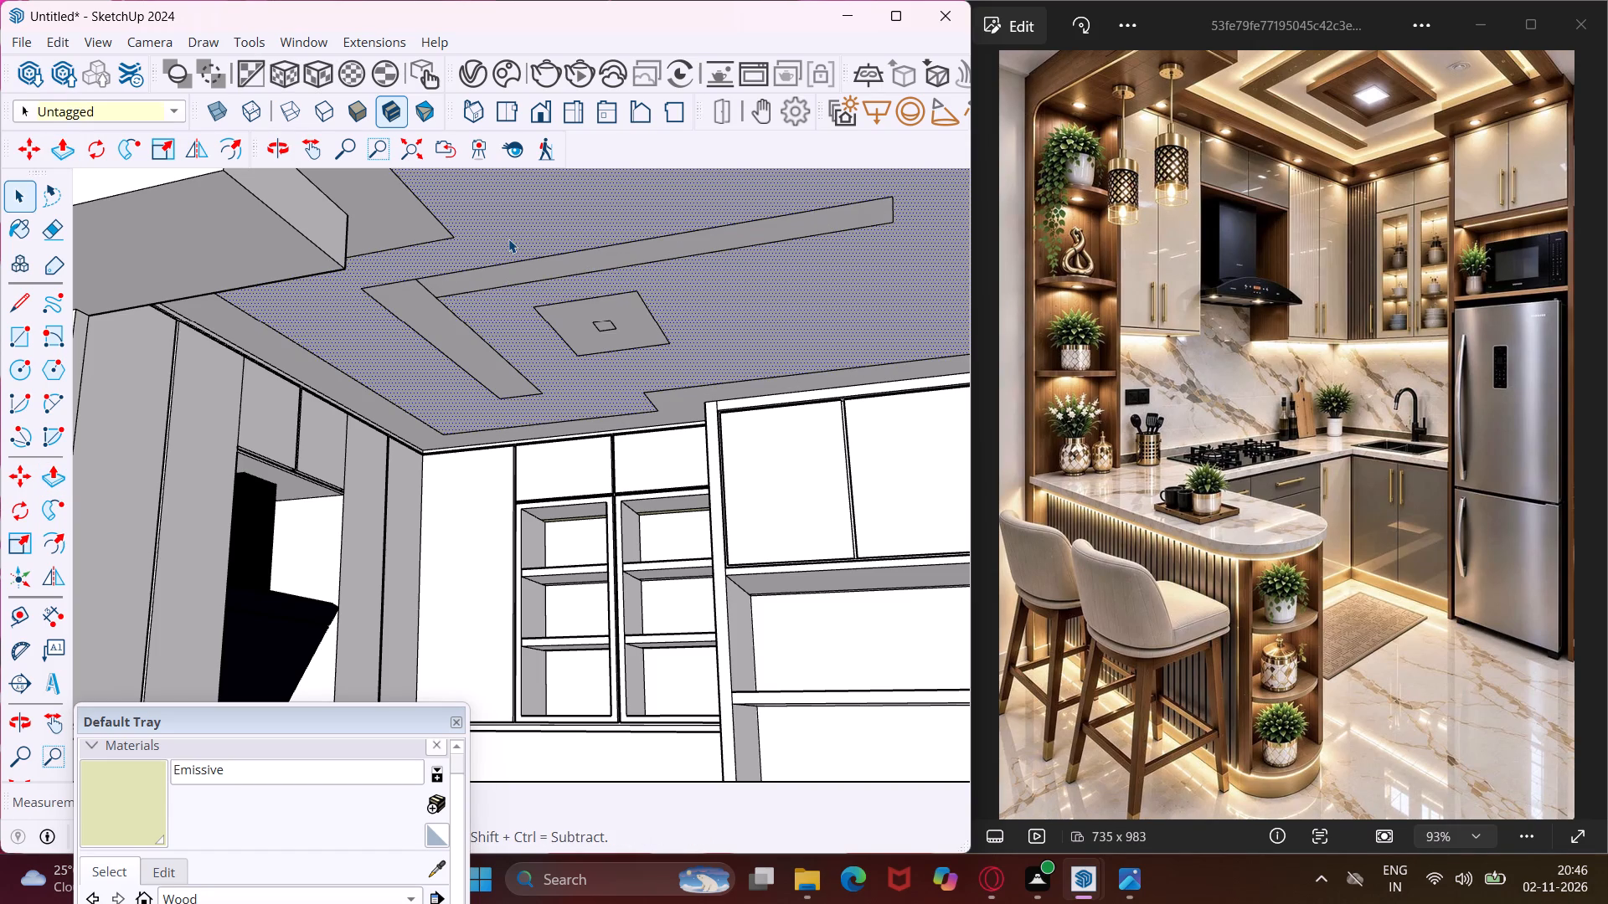
pyautogui.press('p')
pyautogui.click(508, 239)
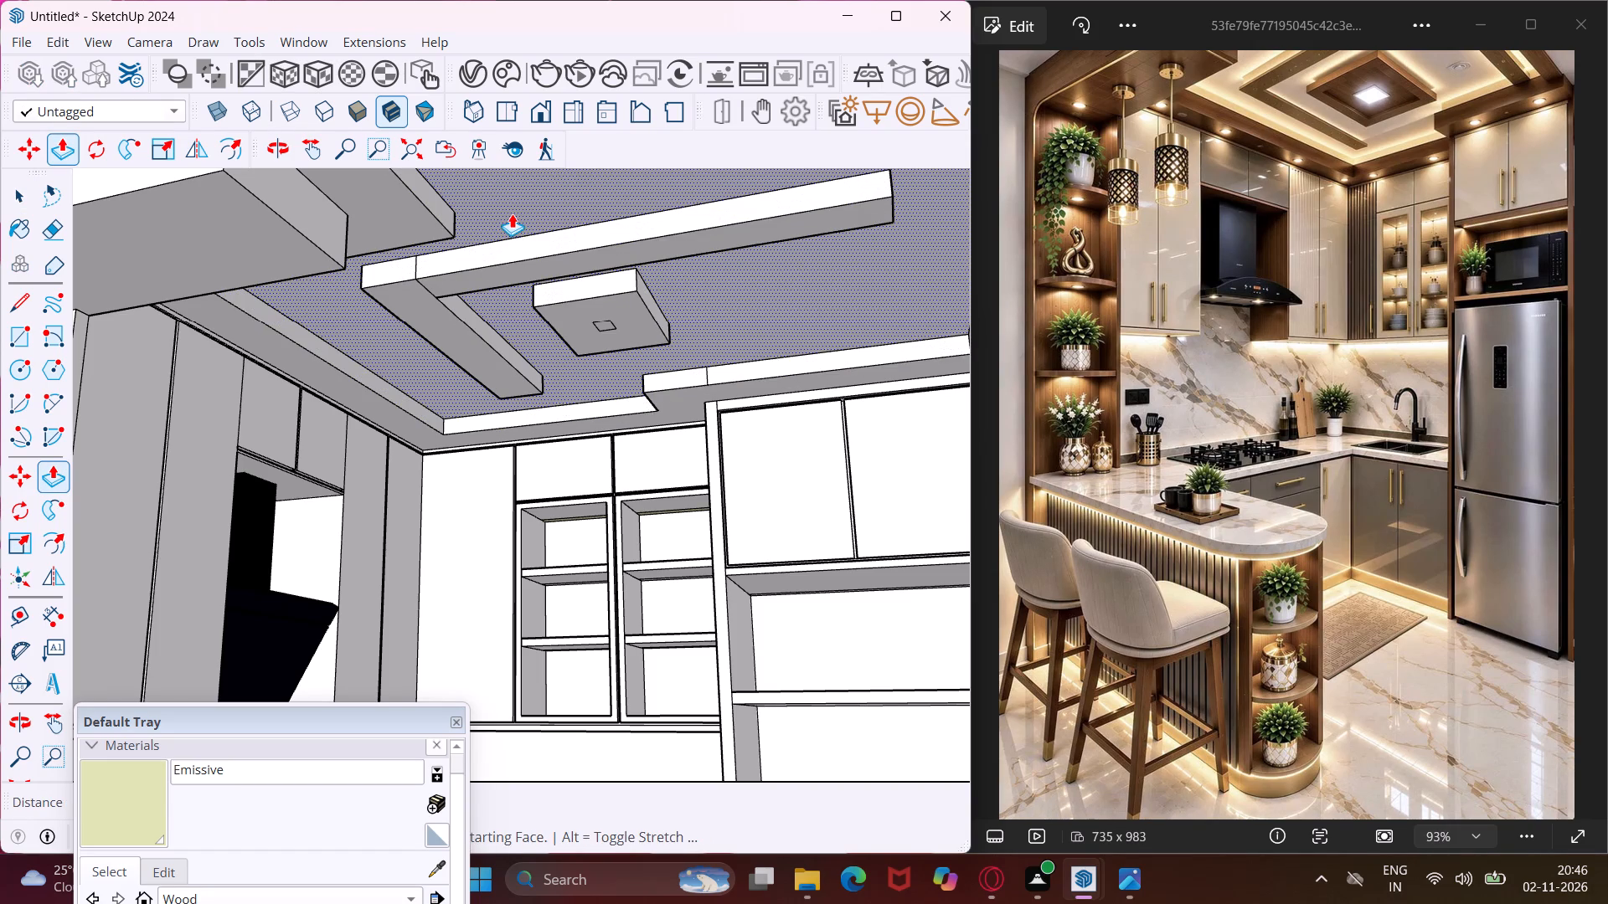
pyautogui.press('4')
pyautogui.hotkey('shift', '"')
pyautogui.press('Return')
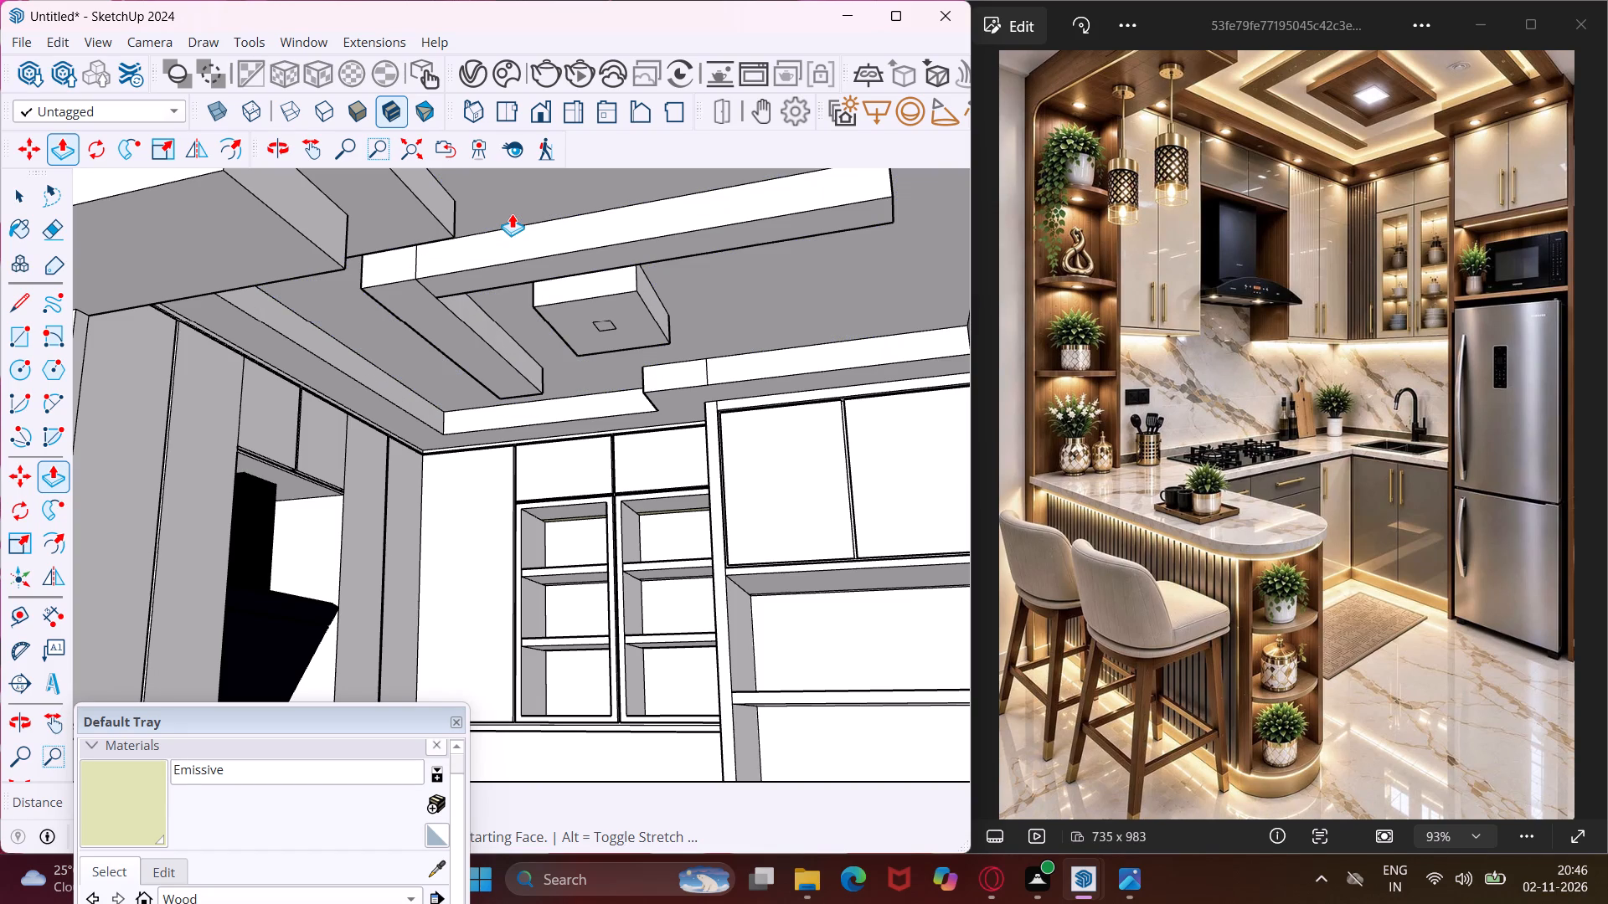
# Push the outer ceiling border's underside up 2" as a new starting face, splitting its vertical sides into bands.
pyautogui.scroll(2, 439, 283)
pyautogui.press('Escape')
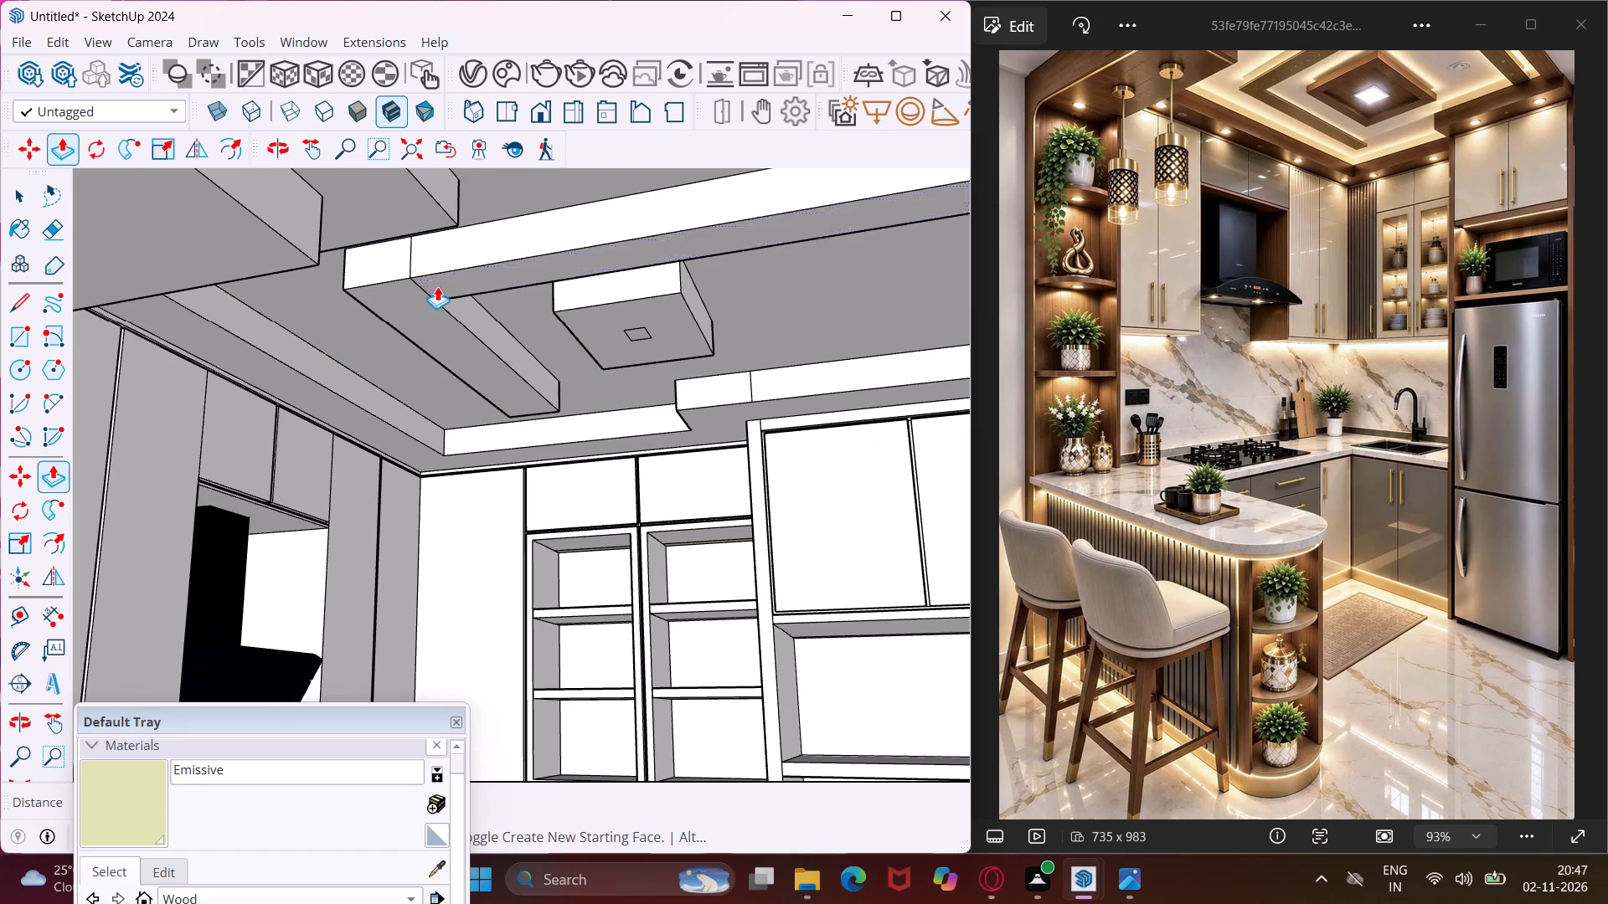
pyautogui.press('space')
pyautogui.scroll(-5, 432, 294)
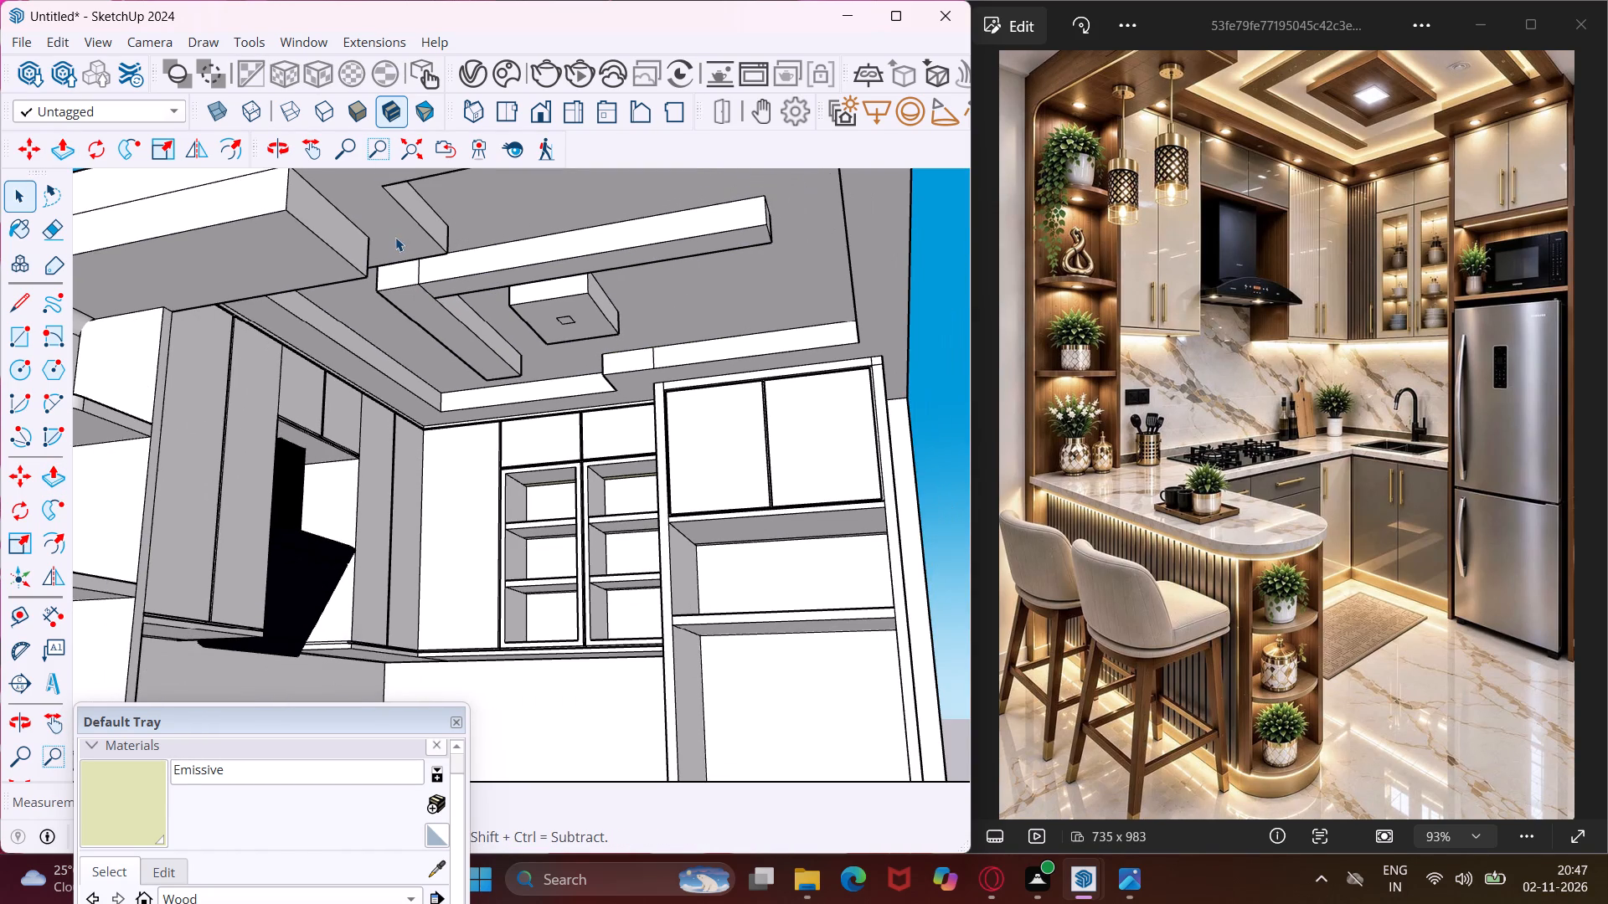
pyautogui.click(395, 237)
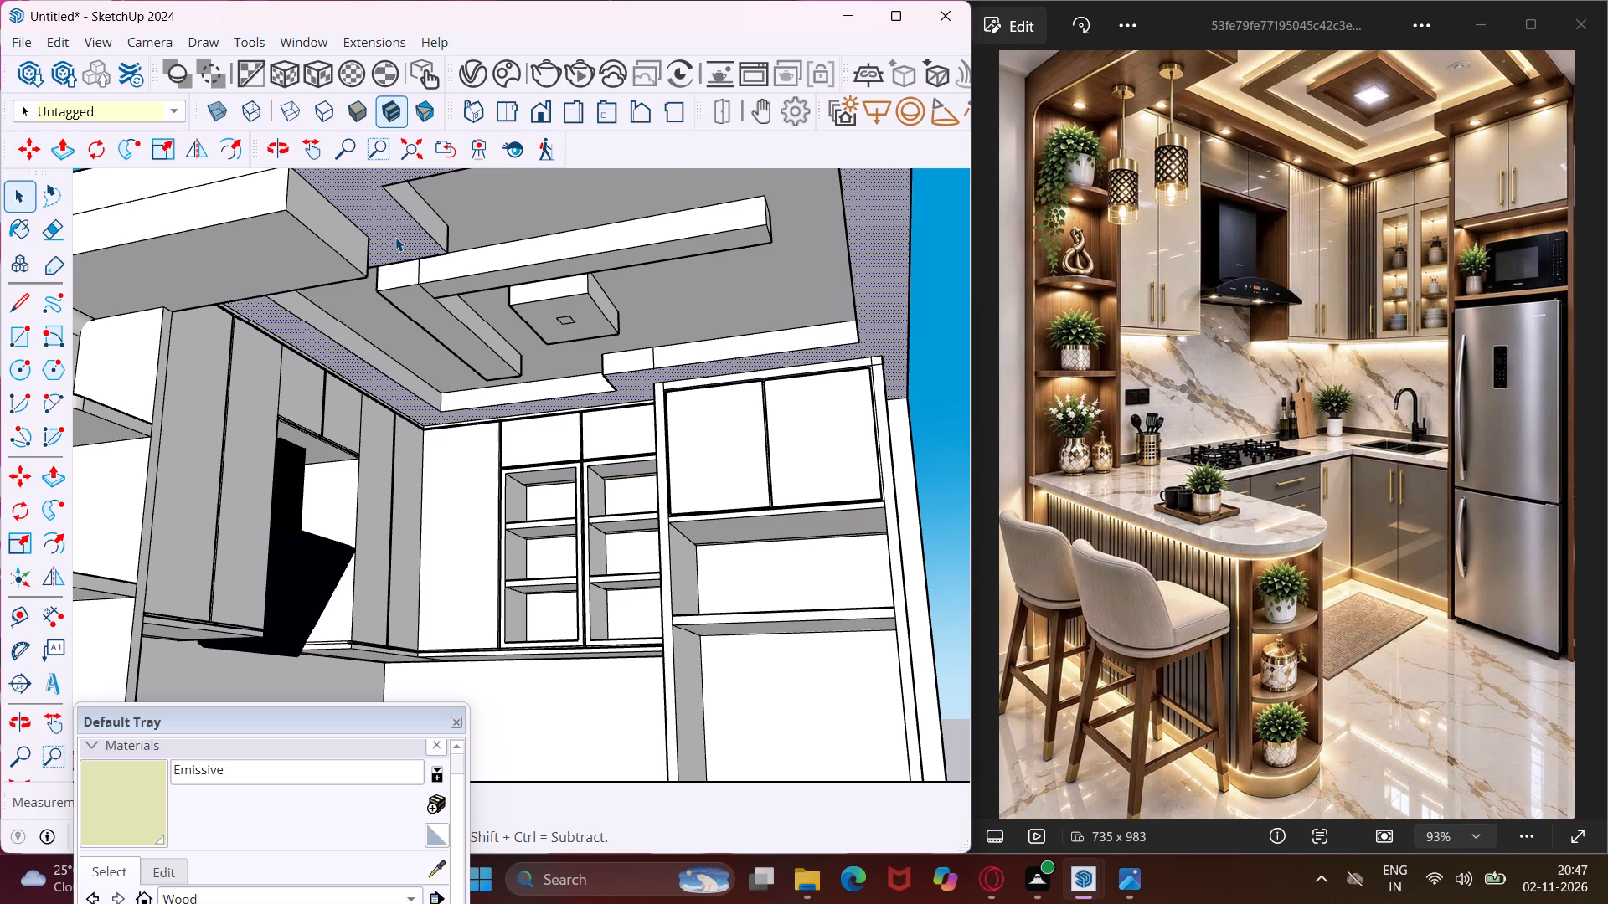
pyautogui.press('p')
pyautogui.click(395, 237)
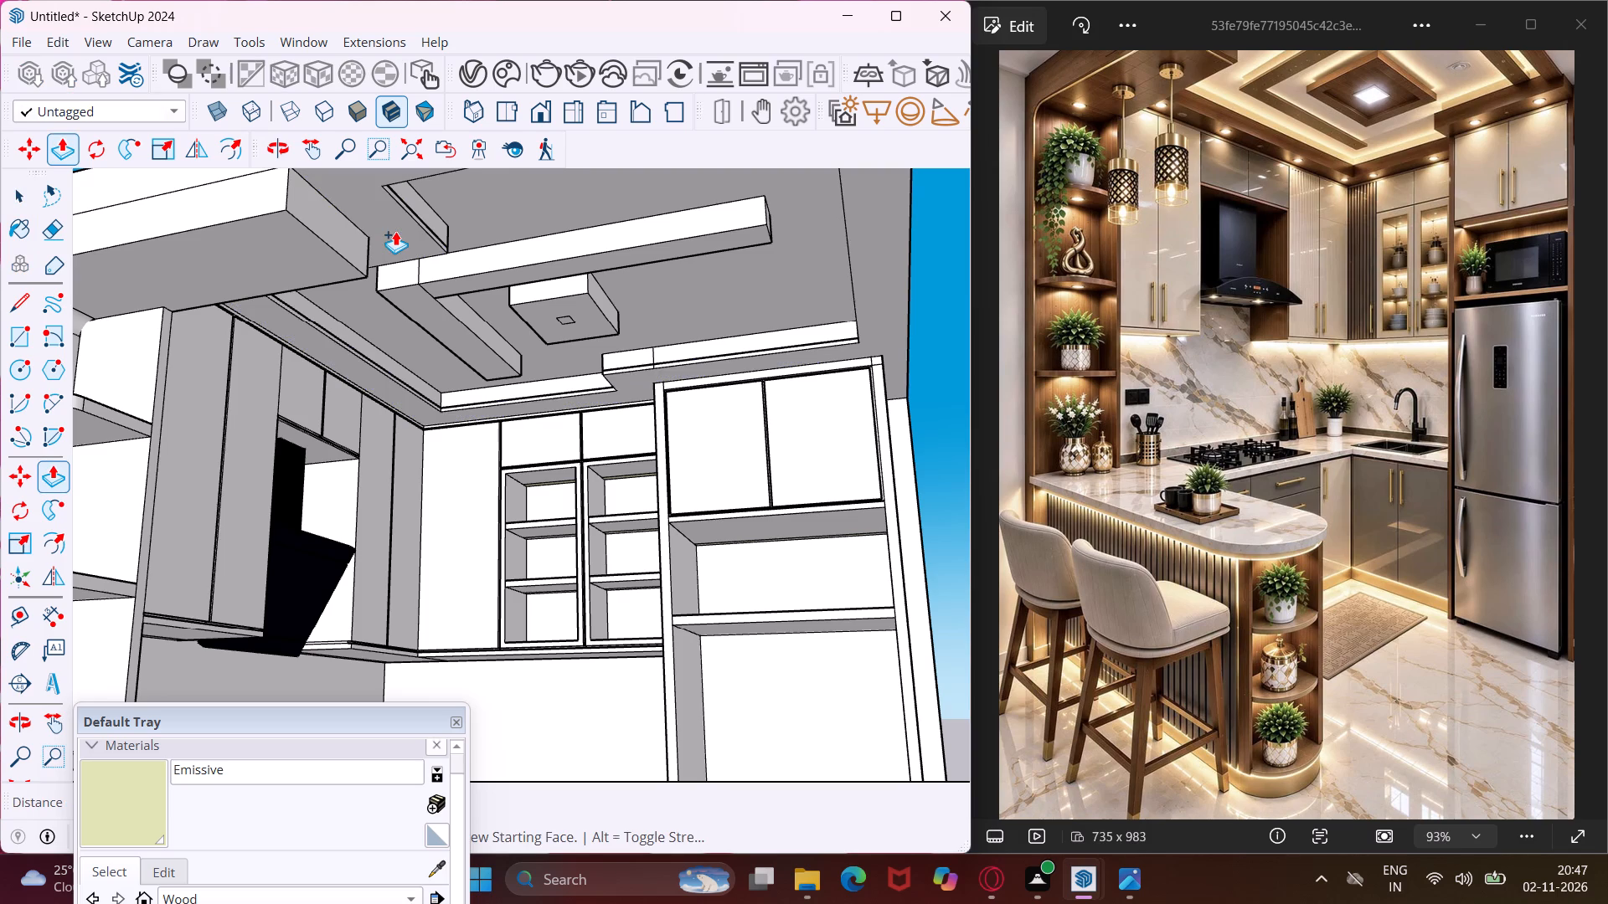
pyautogui.write('2"')
pyautogui.press('Return')
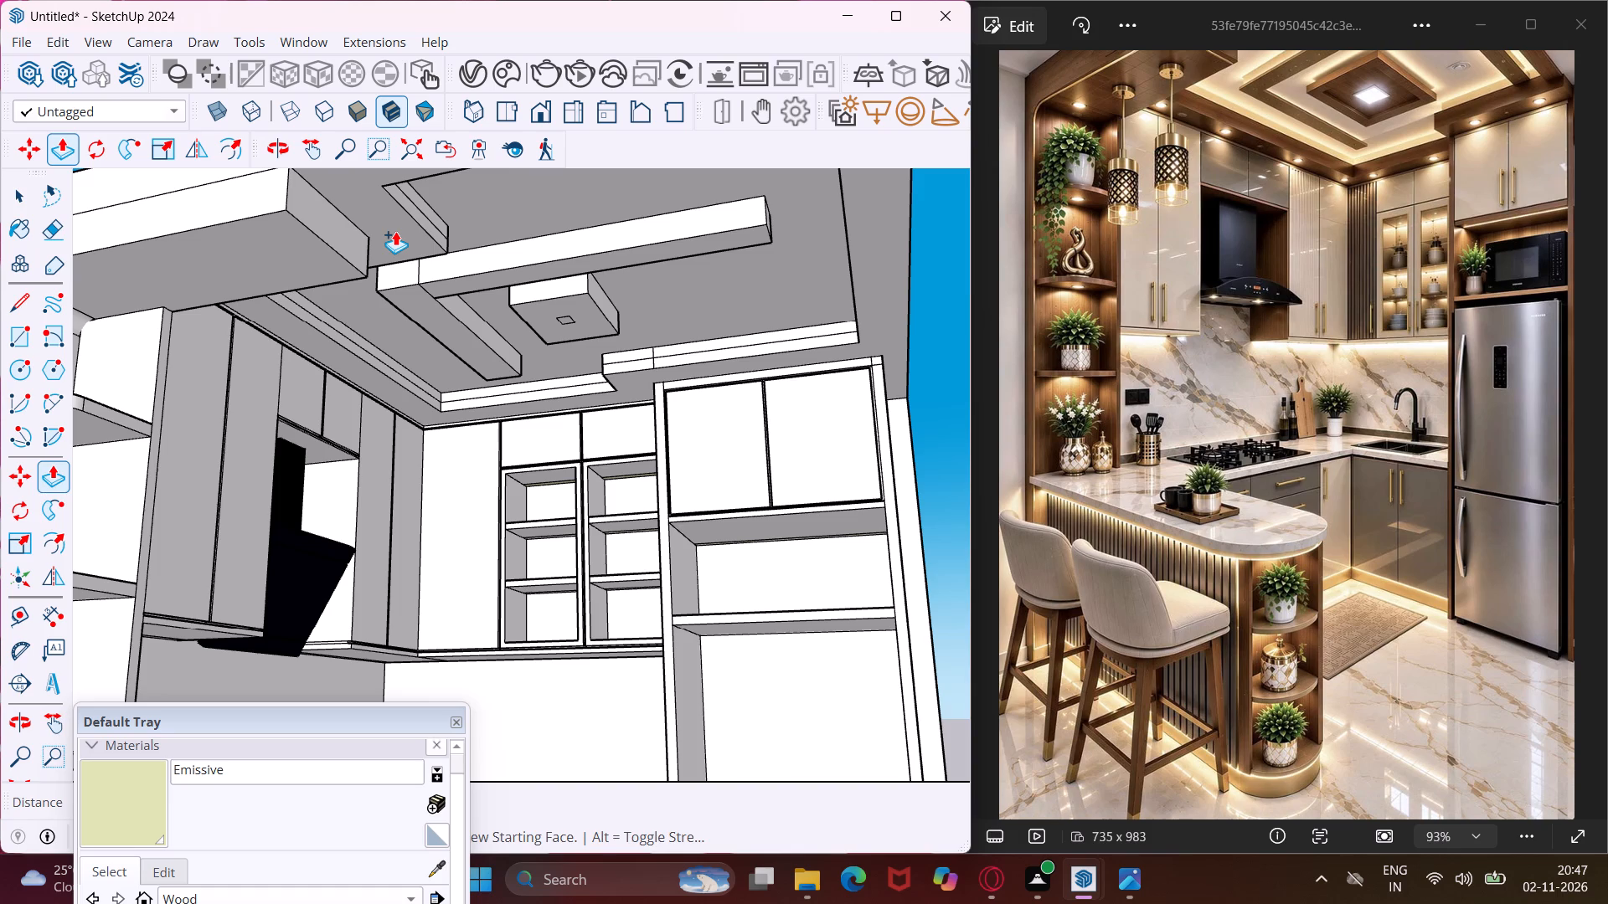
pyautogui.press('Escape')
pyautogui.press('space')
# Erase the dividing edge at the corner on the underside of the L-shaped ceiling strip.
pyautogui.scroll(8, 429, 279)
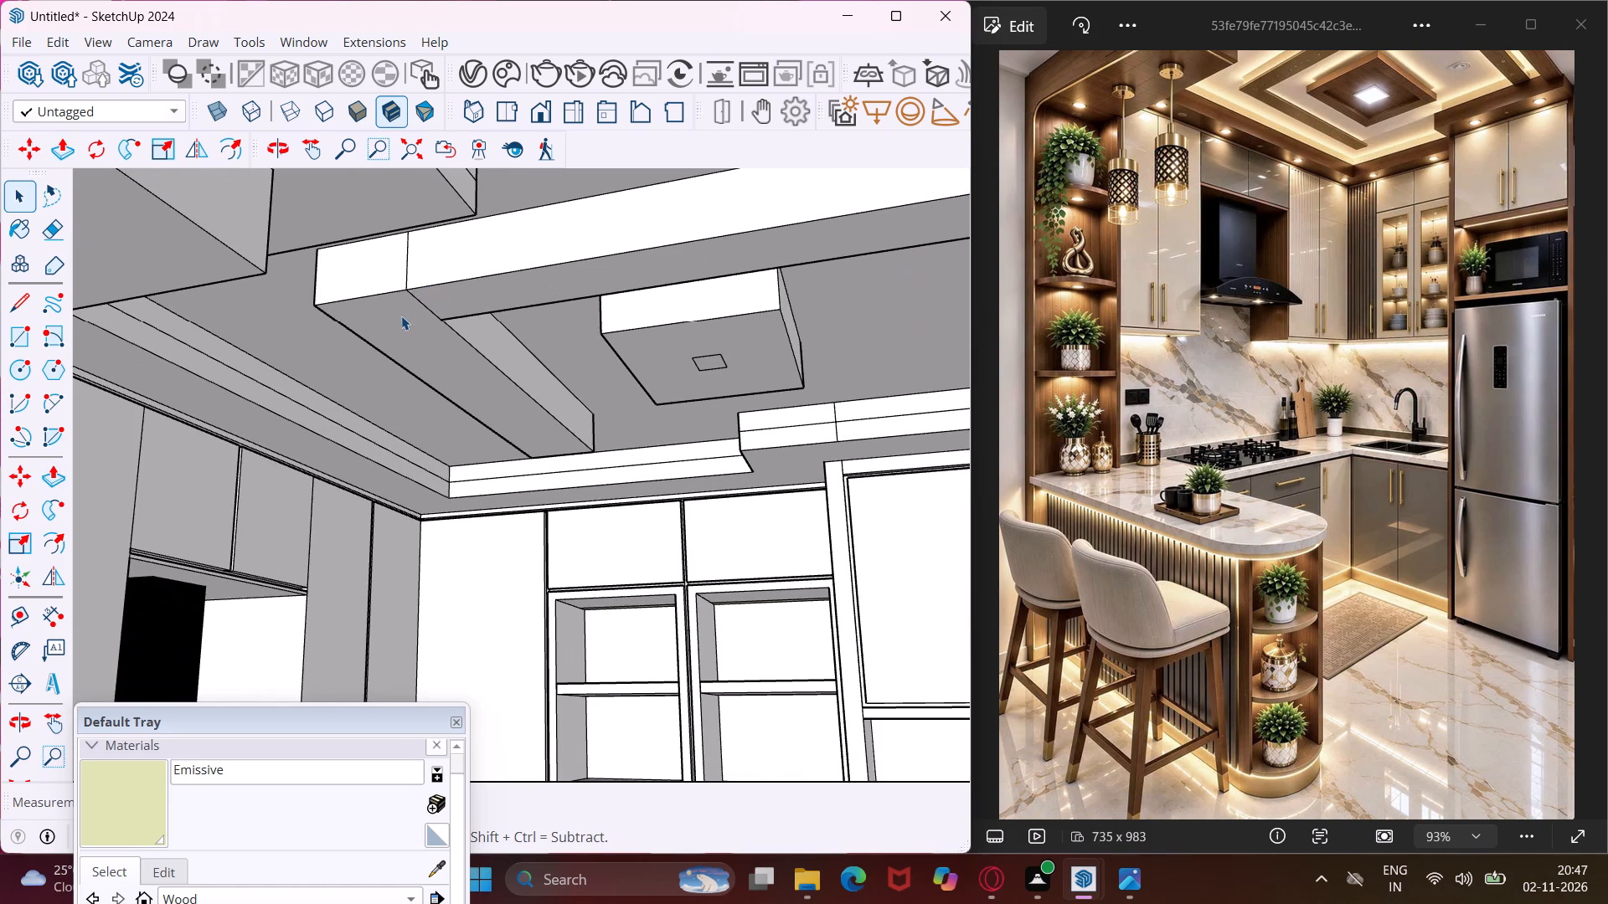
pyautogui.press('e')
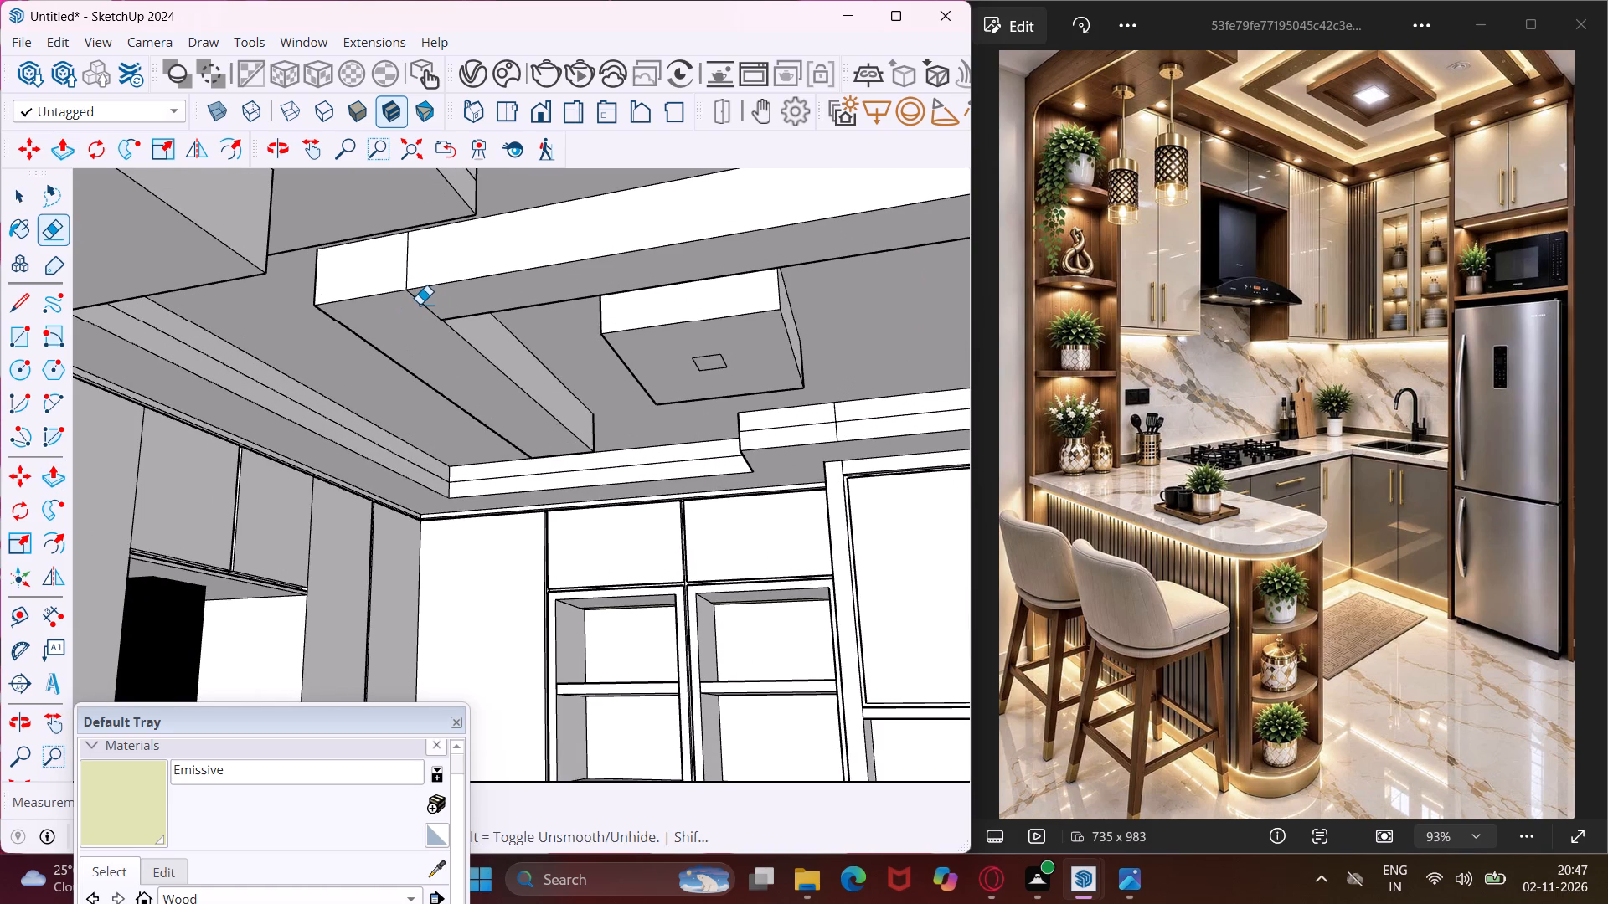
pyautogui.click(420, 304)
pyautogui.press('Escape')
pyautogui.press('space')
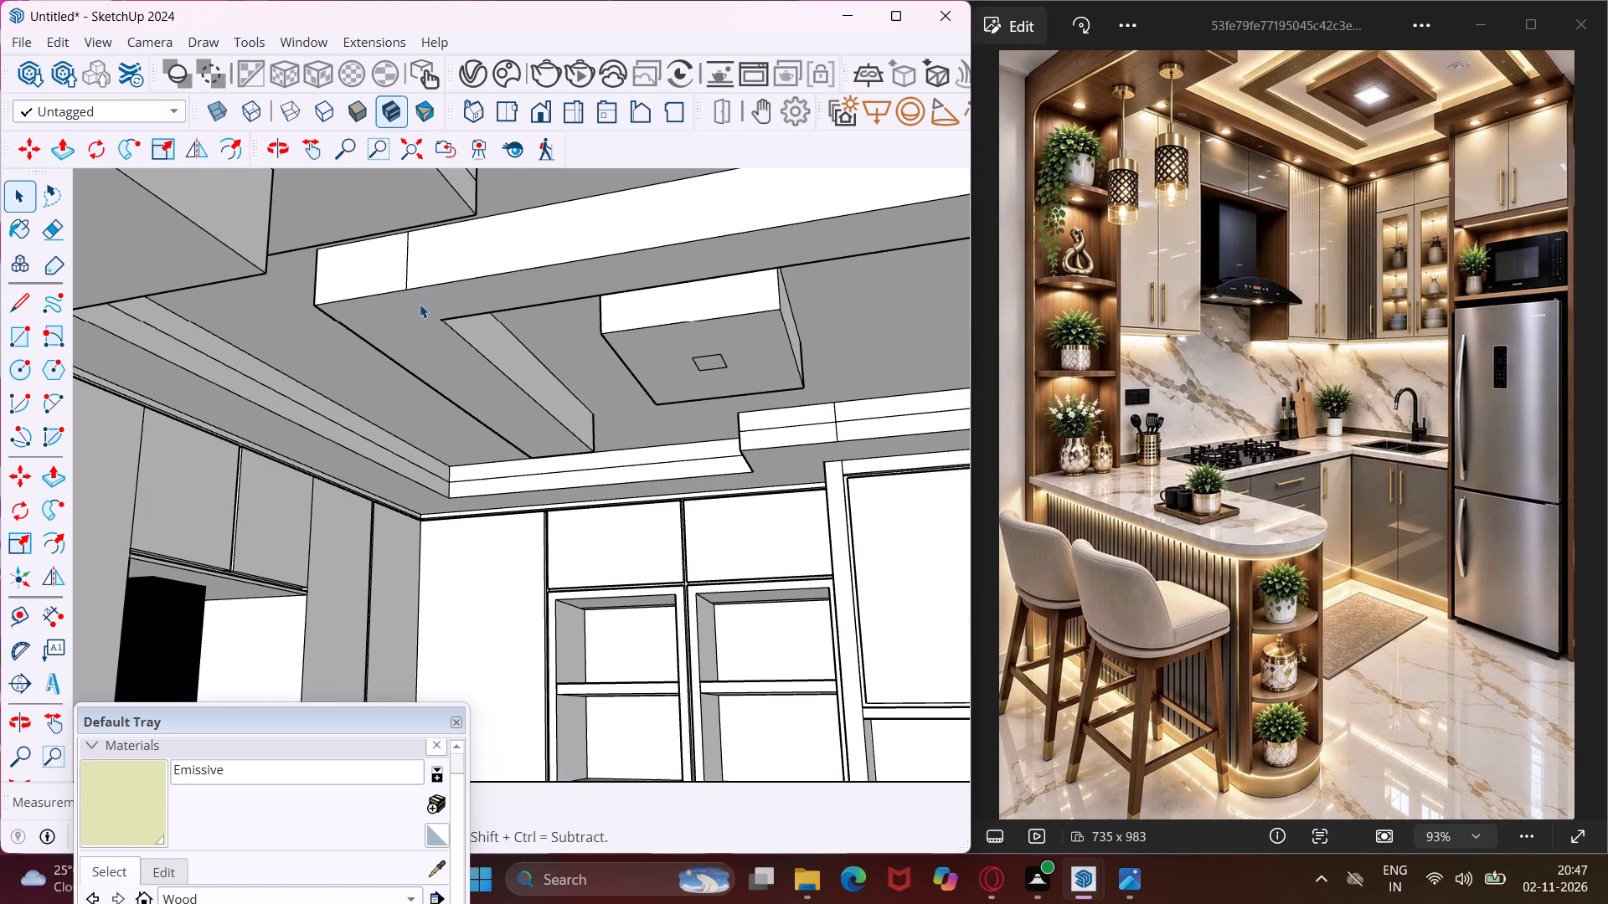
# Push the L-shaped strip's underside up 2" as a new starting face, splitting its vertical sides into bands.
pyautogui.click(420, 304)
pyautogui.press('p')
pyautogui.click(420, 303)
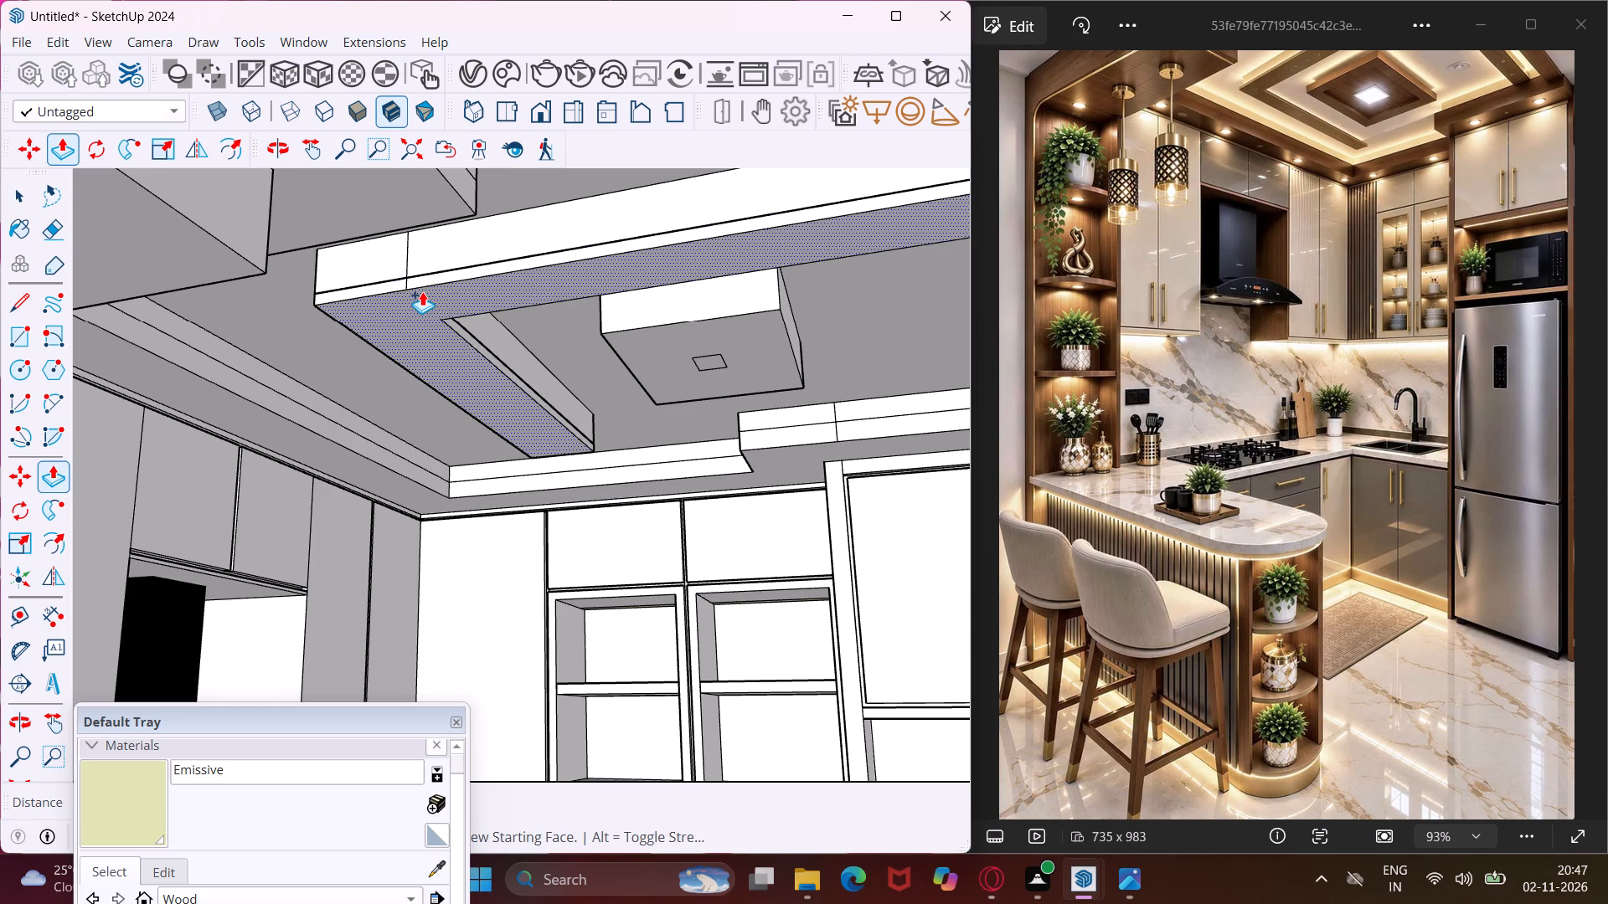
pyautogui.write('2"')
pyautogui.press('Return')
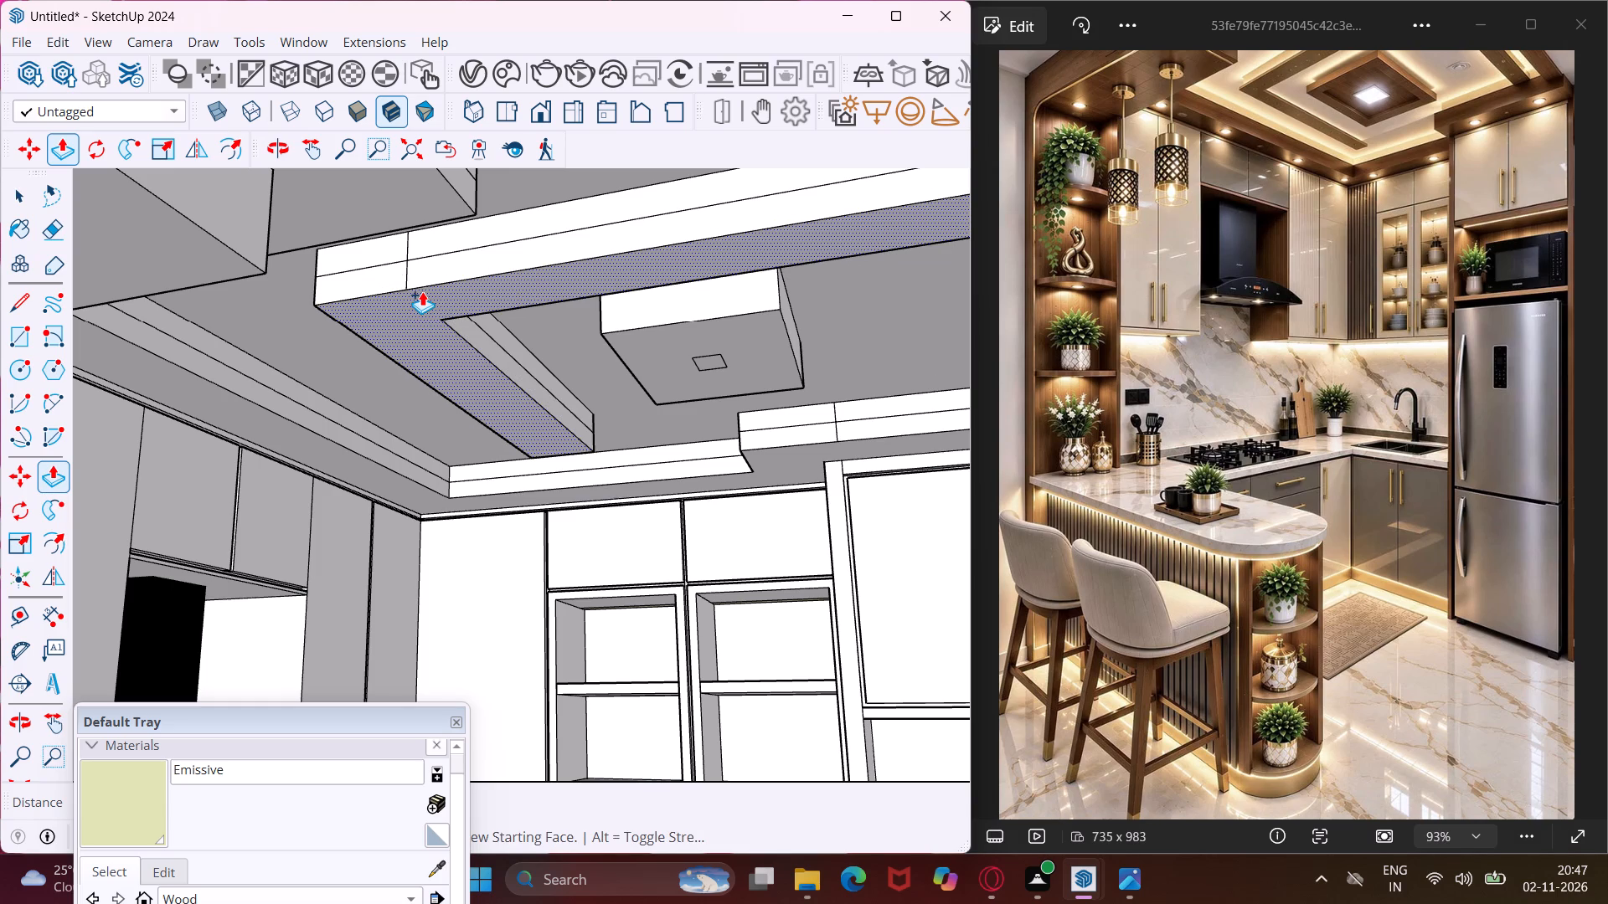
pyautogui.press('Escape')
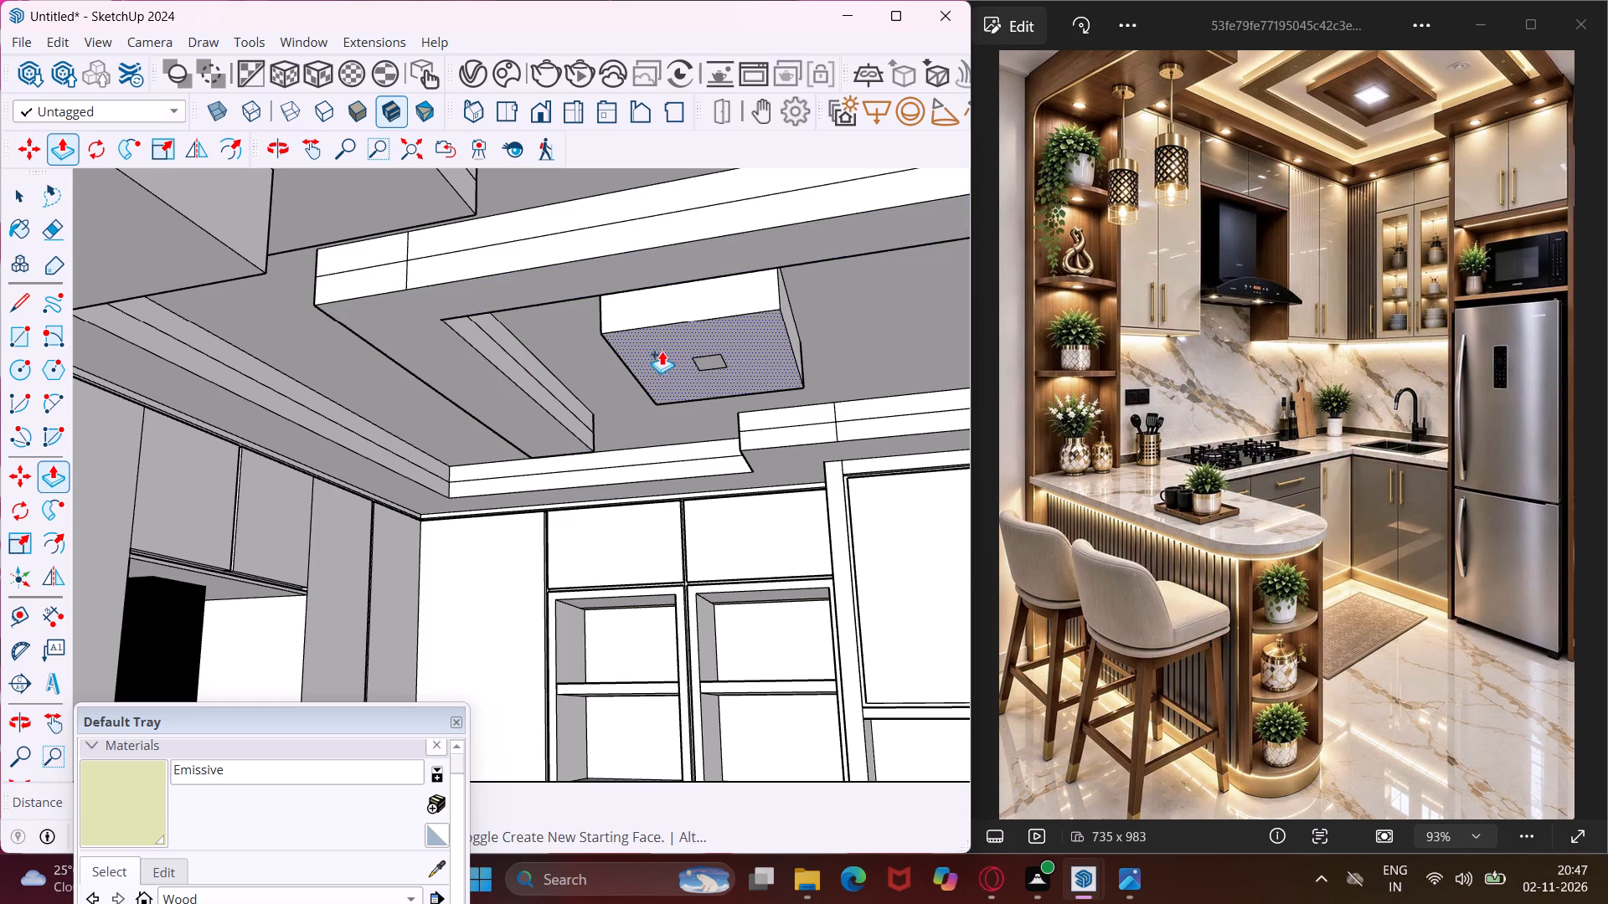
pyautogui.press('space')
# Recess the small square at the centre of the ceiling's light panel by 4".
pyautogui.scroll(3, 662, 332)
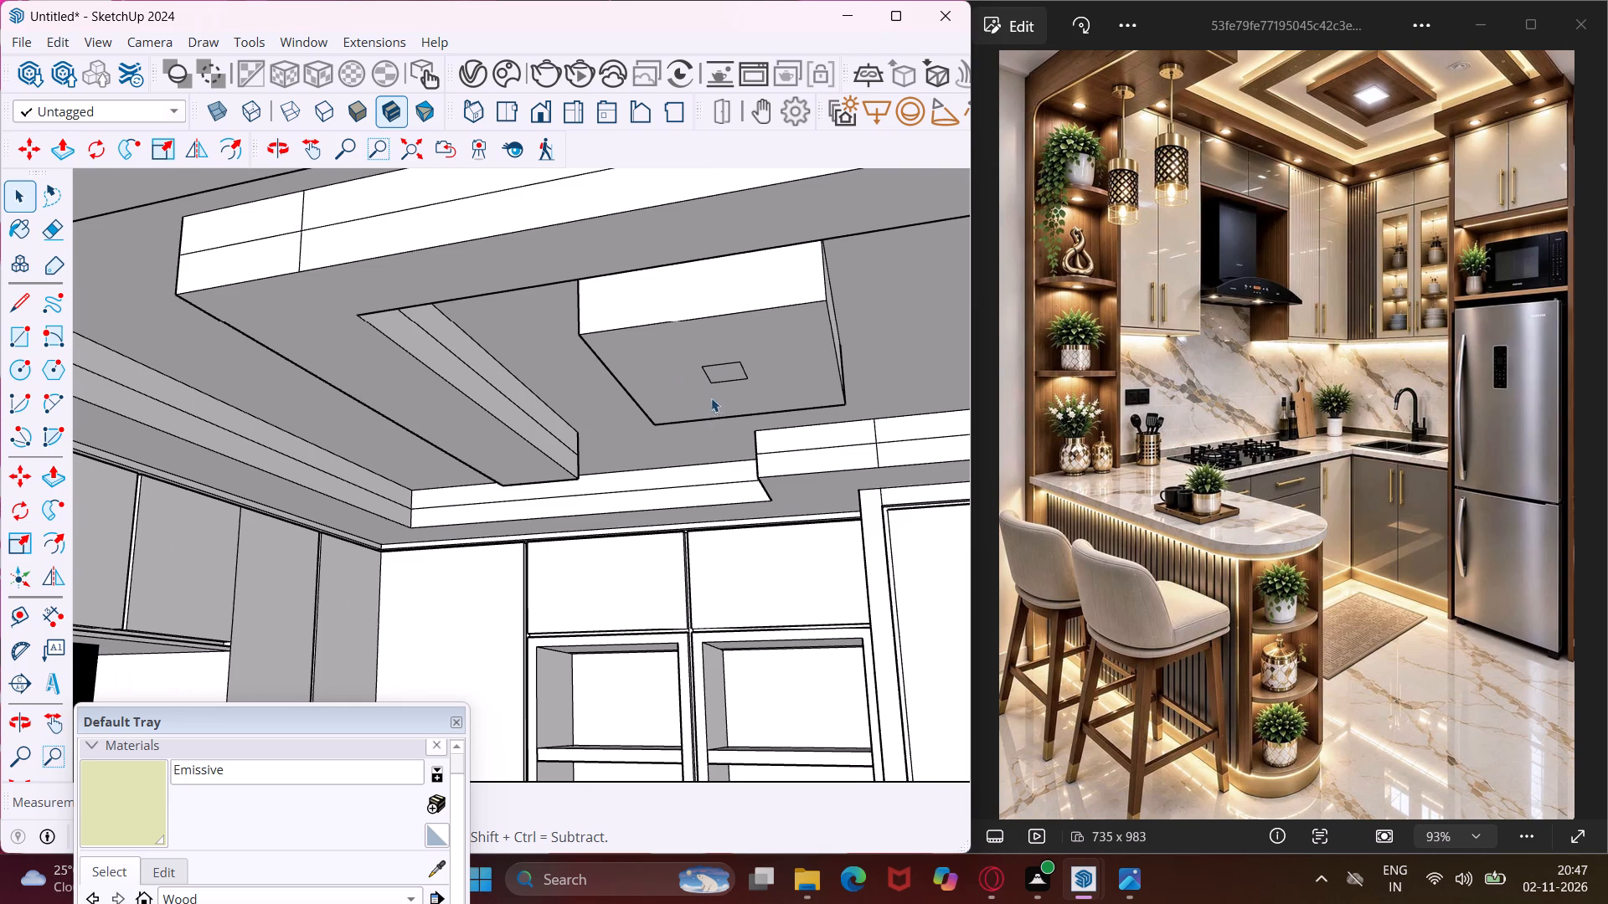
pyautogui.scroll(2, 712, 369)
pyautogui.click(712, 378)
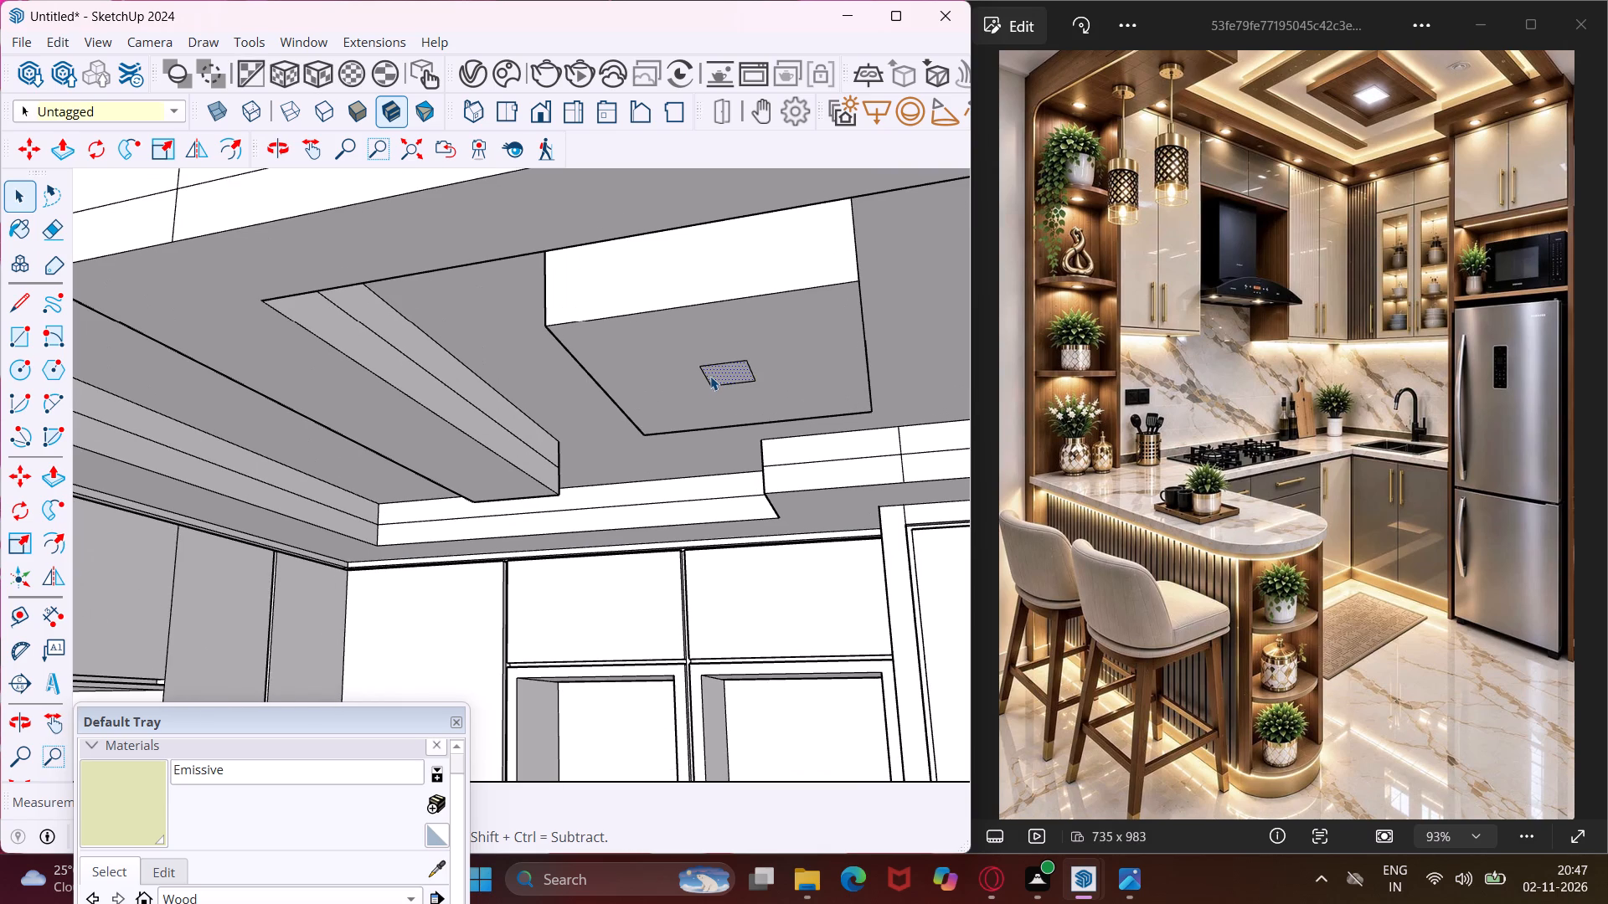
pyautogui.press('p')
pyautogui.click(710, 376)
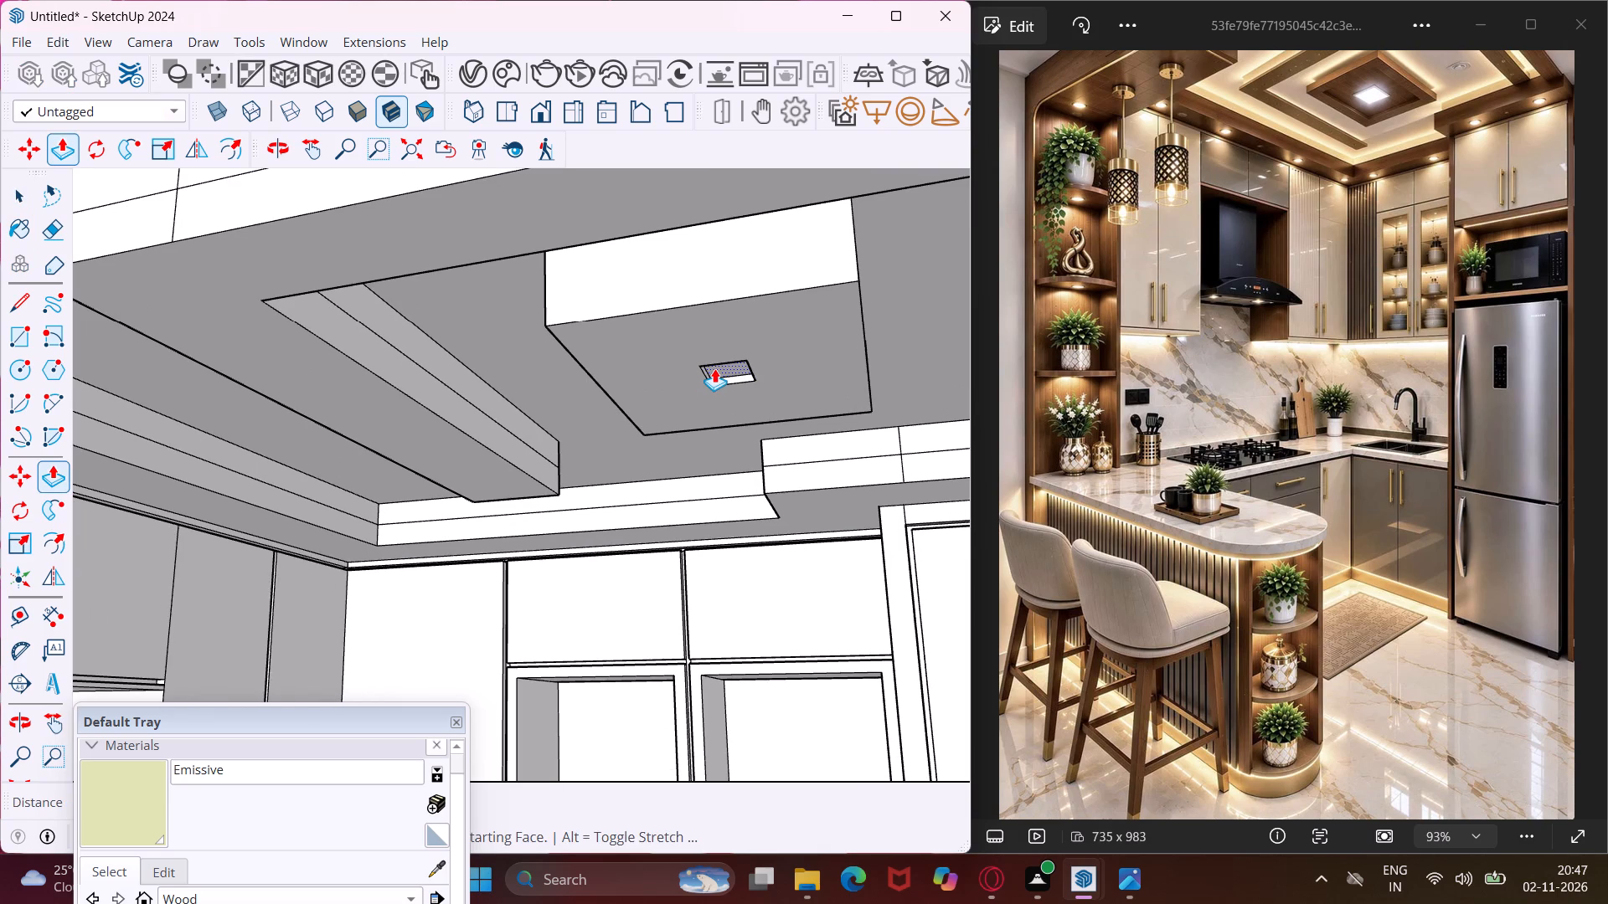
pyautogui.write('4"')
pyautogui.press('Return')
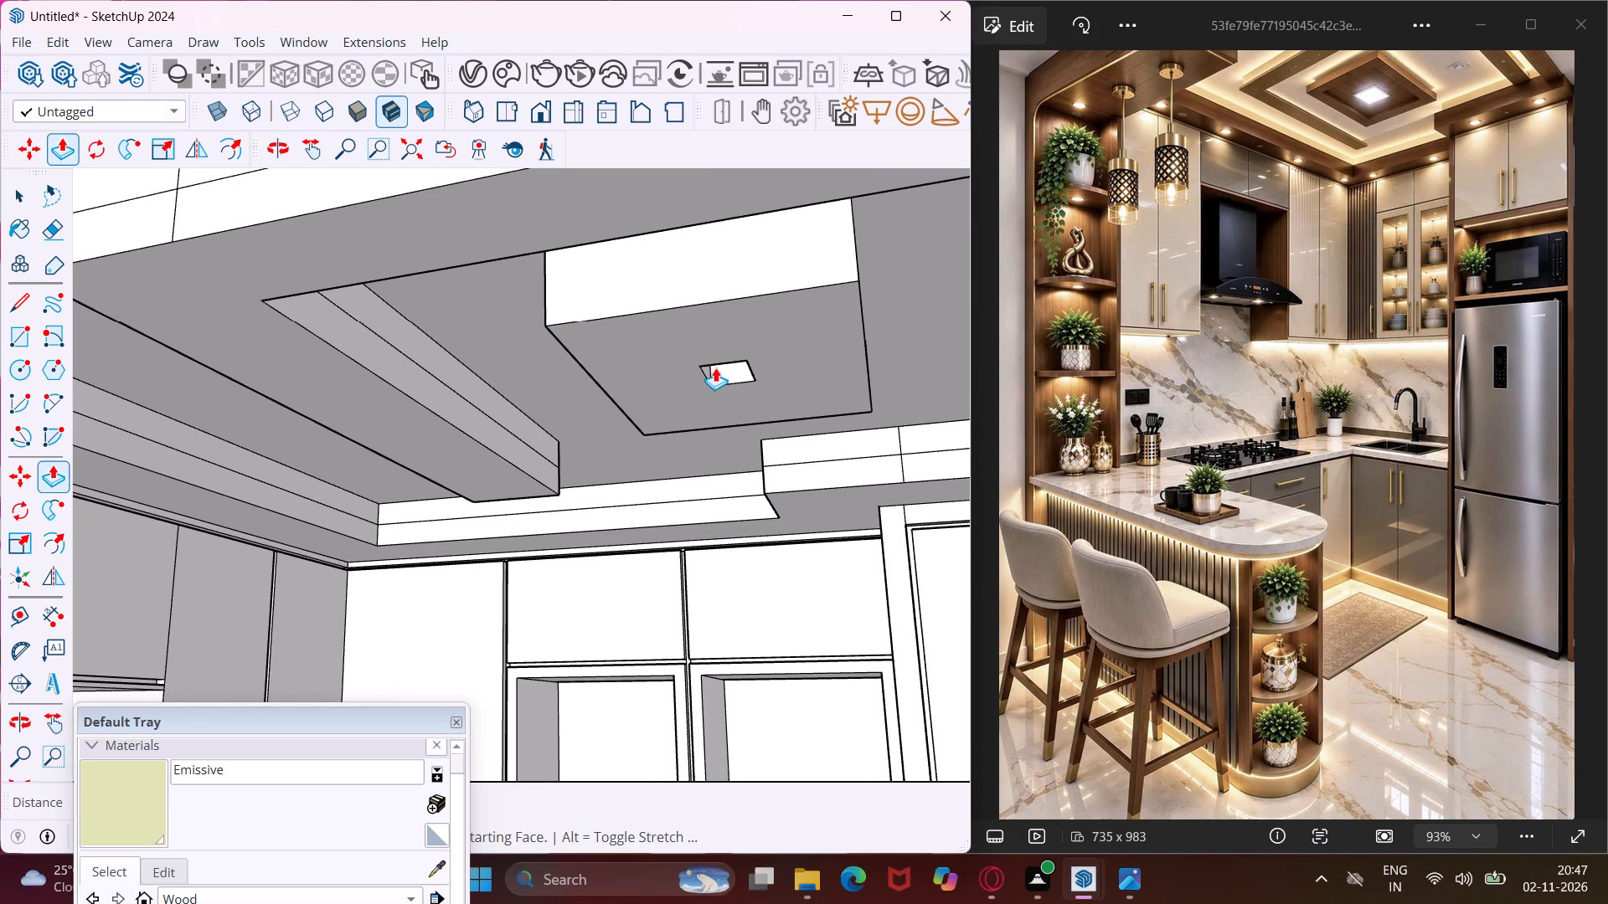
pyautogui.moveTo(715, 367); pyautogui.dragTo(694, 338, button='middle')
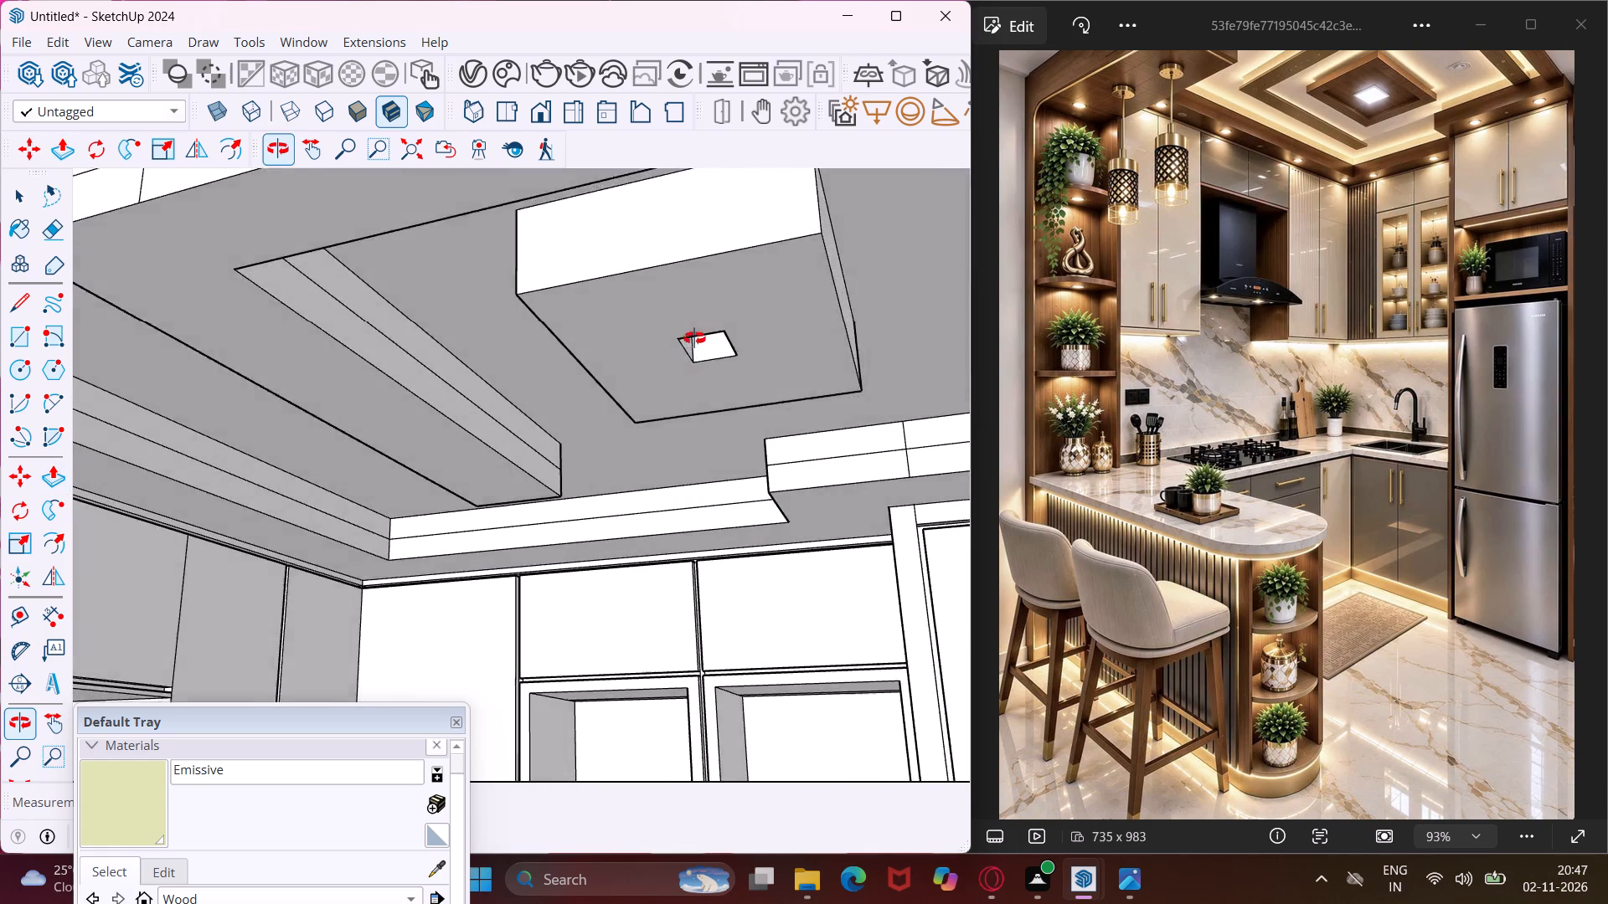
# Push one side wall of the light panel's central recess outward to widen the opening.
pyautogui.moveTo(694, 338); pyautogui.dragTo(678, 315, button='middle')
pyautogui.scroll(11, 678, 315)
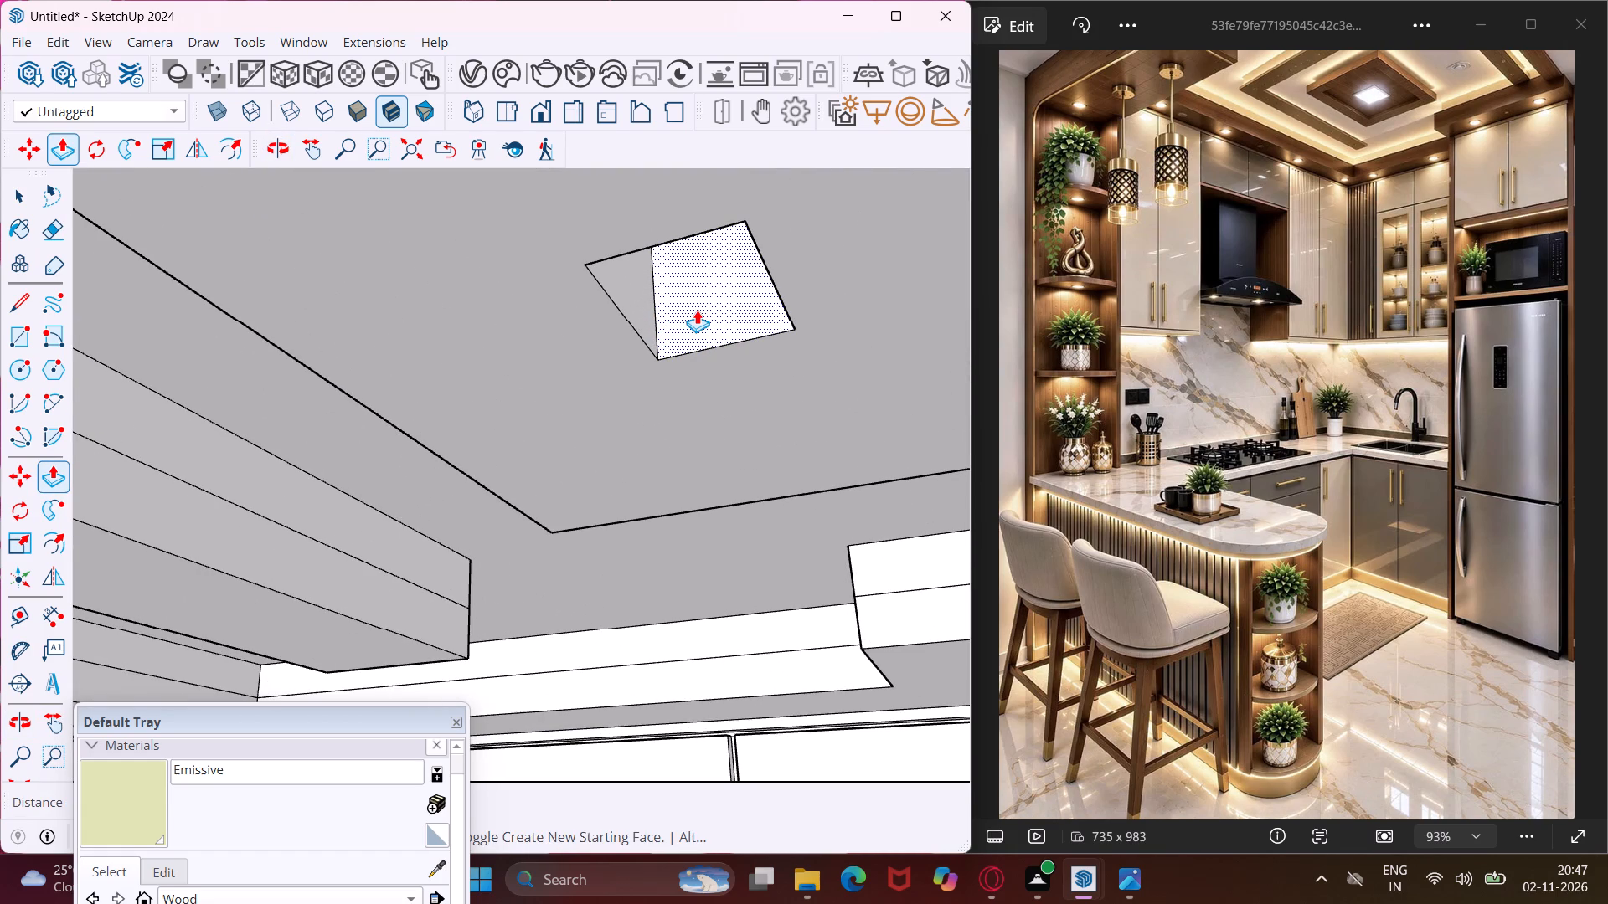
pyautogui.click(697, 310)
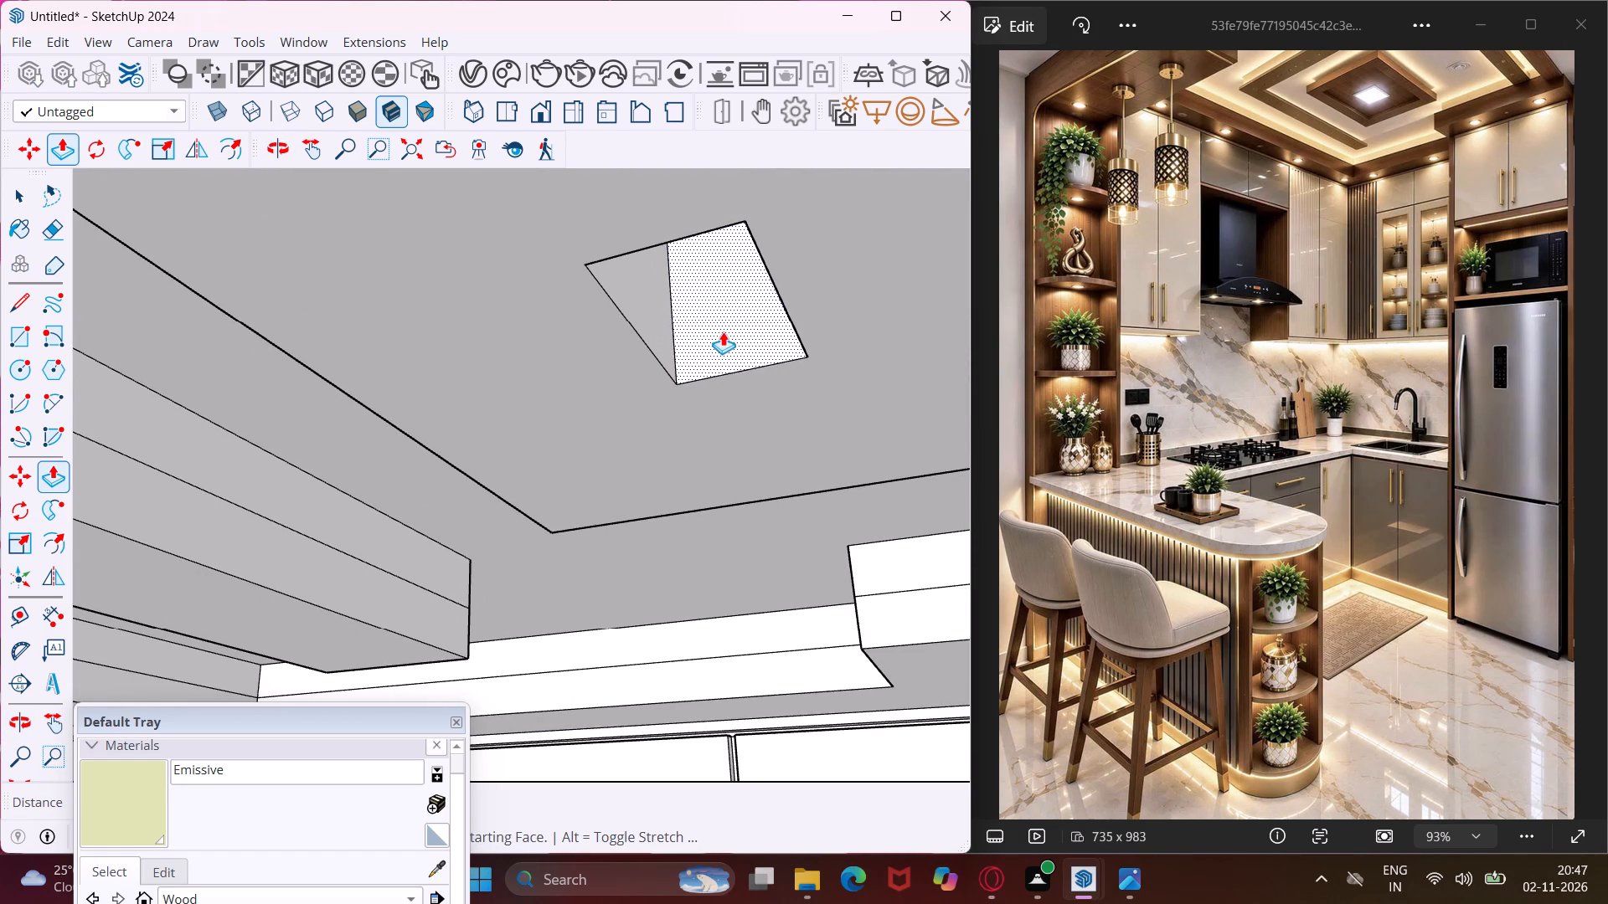
pyautogui.click(729, 344)
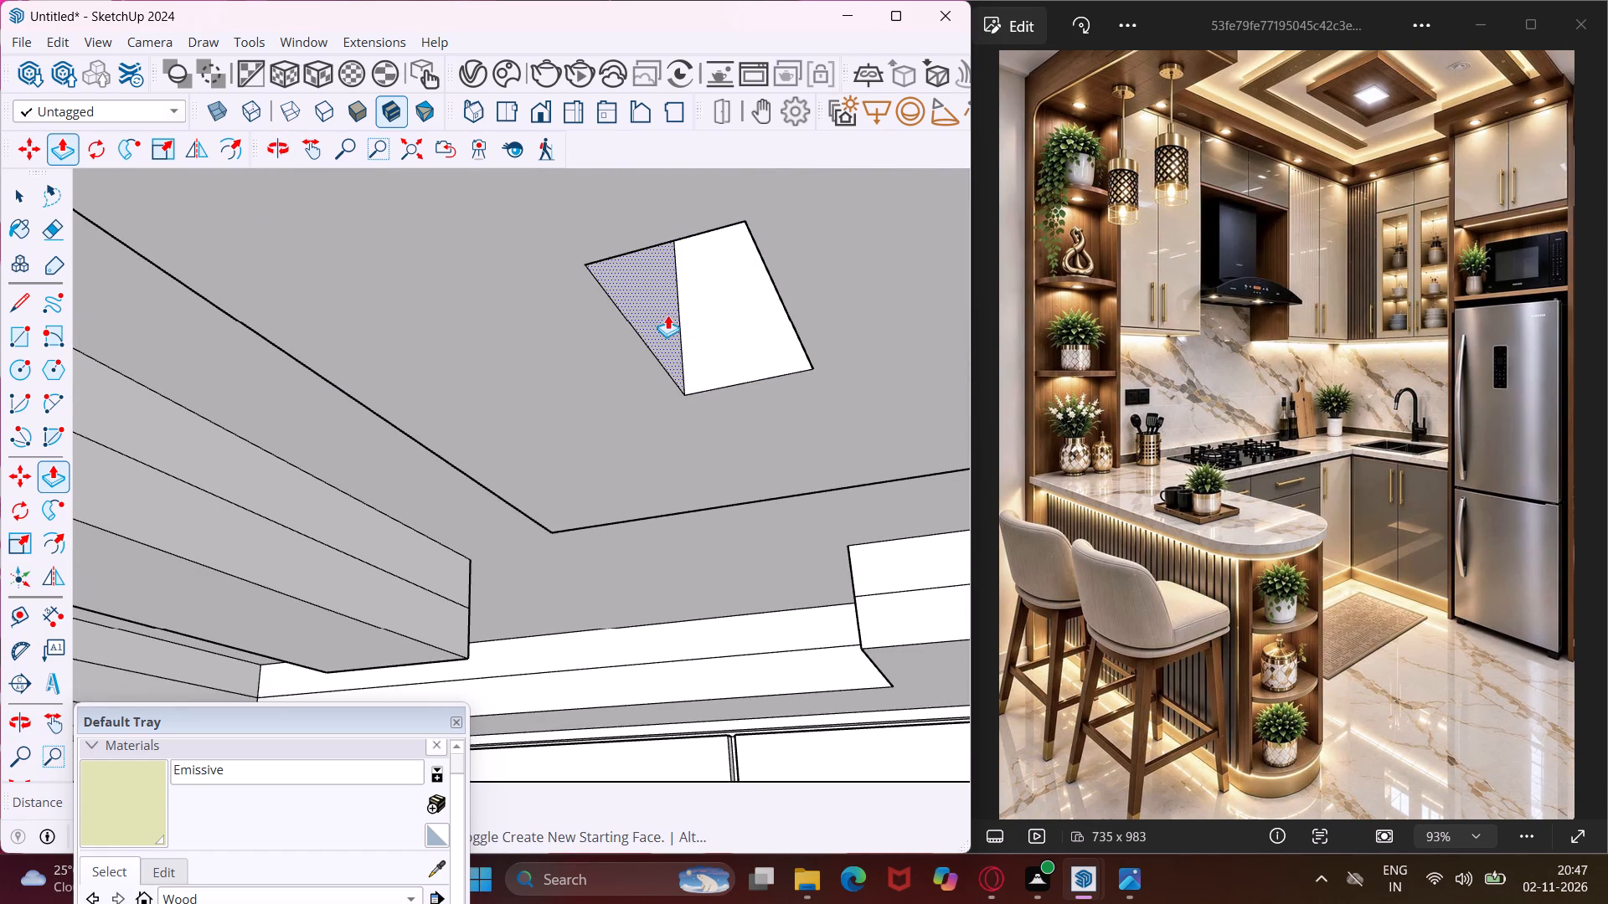
# Repeat the same outward push on the other three side walls of the light panel's central recess.
pyautogui.doubleClick(667, 315)
pyautogui.moveTo(689, 312); pyautogui.dragTo(835, 280, button='middle')
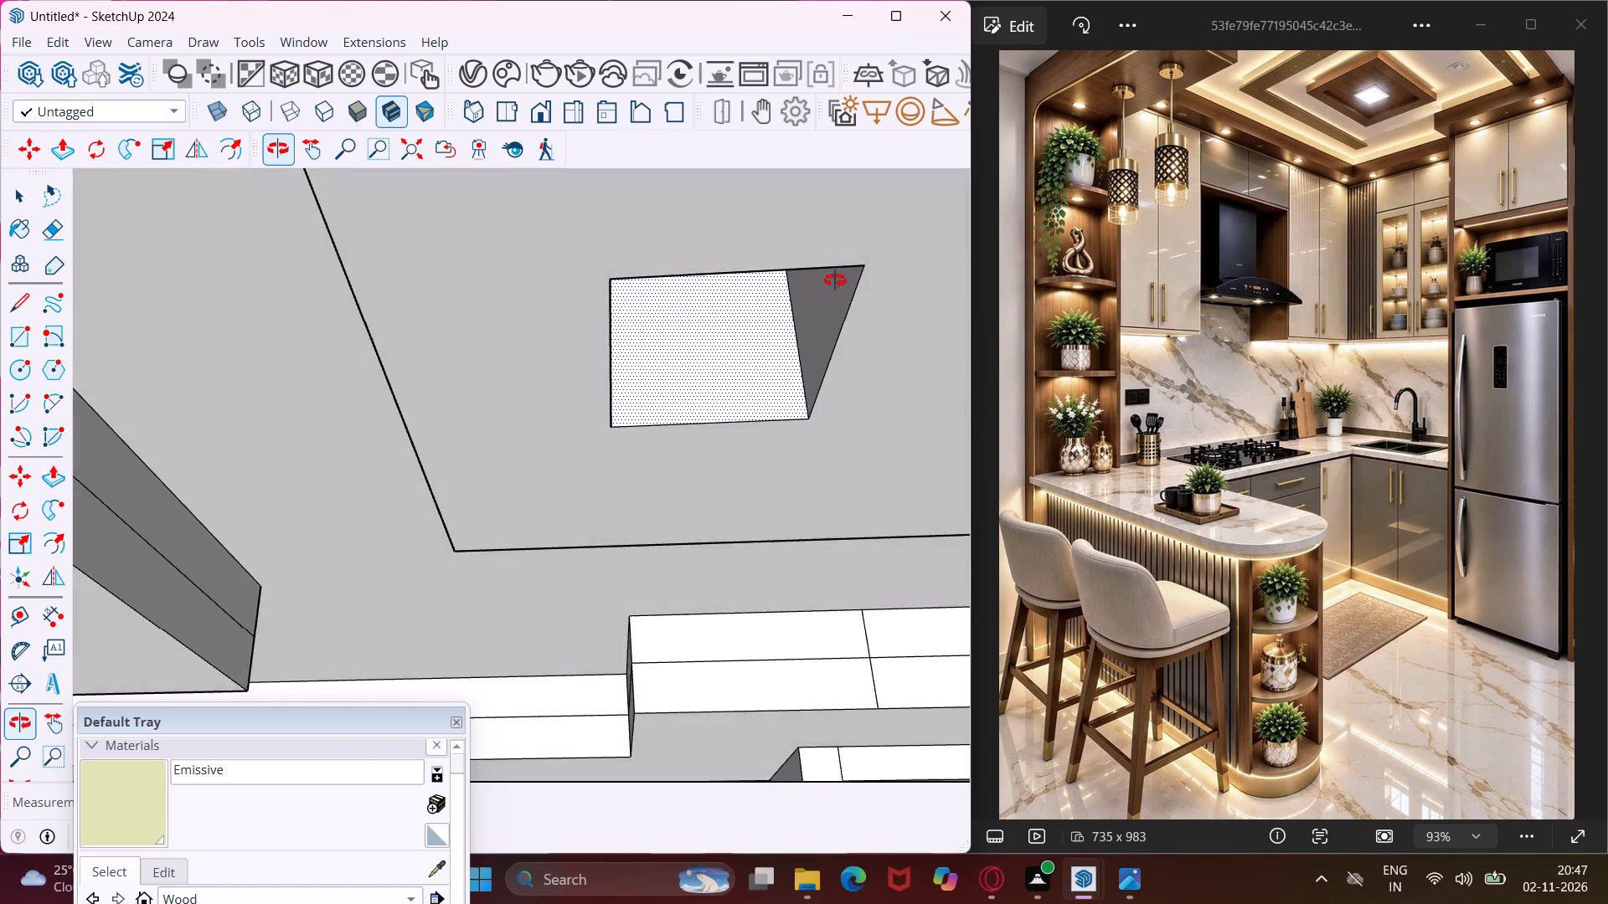
pyautogui.moveTo(835, 280); pyautogui.dragTo(849, 276, button='middle')
pyautogui.doubleClick(822, 290)
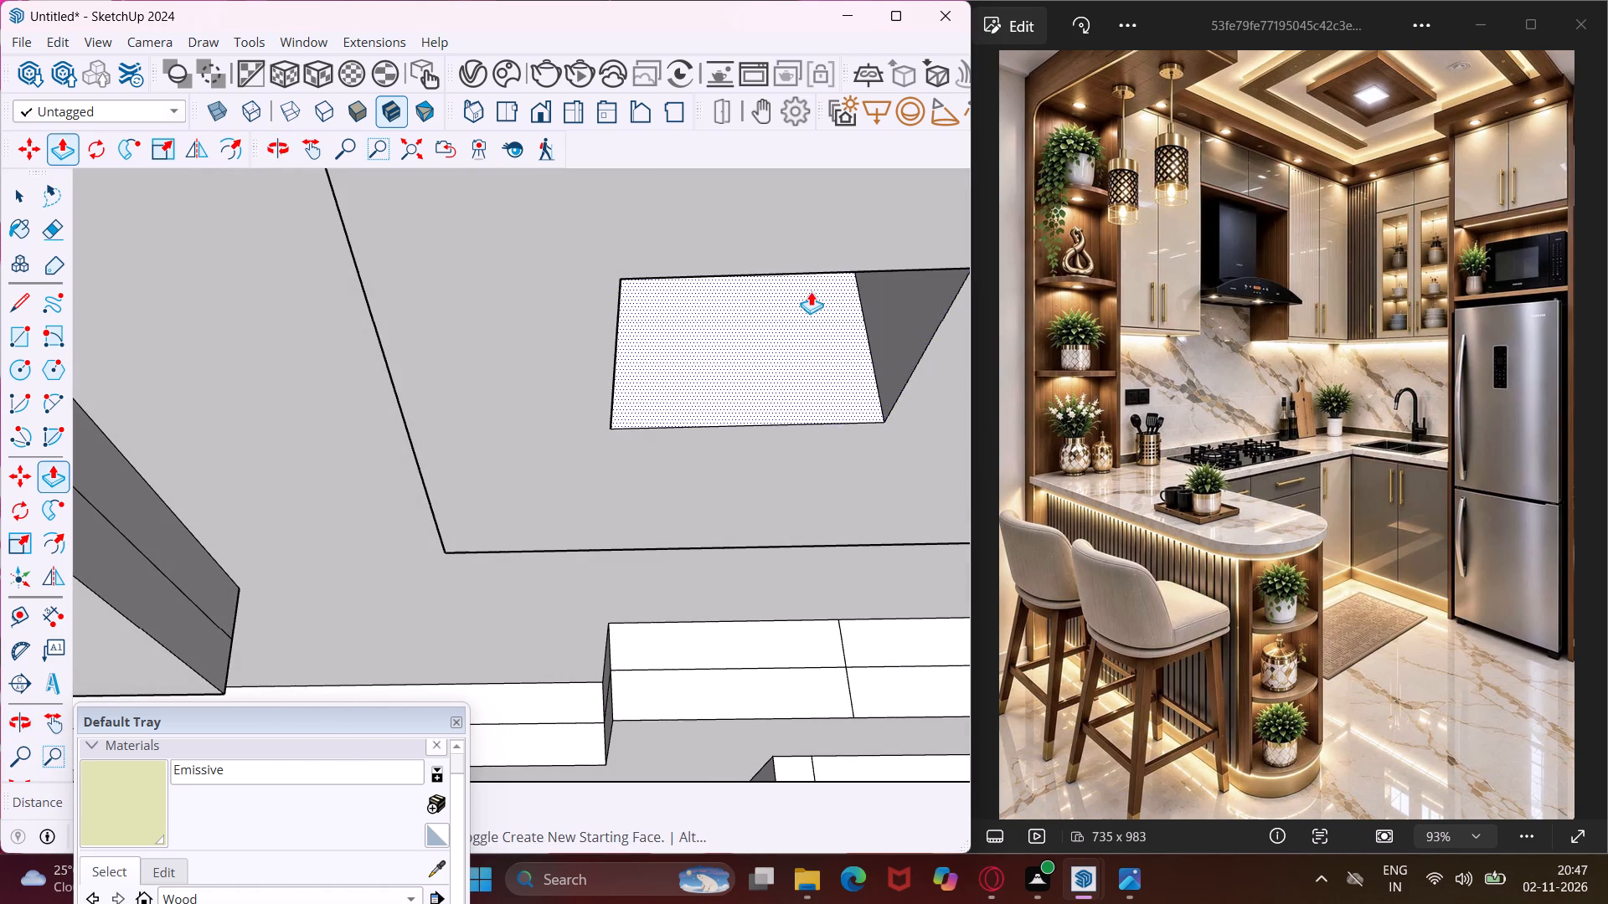
pyautogui.moveTo(811, 291); pyautogui.dragTo(539, 214, button='middle')
pyautogui.scroll(-4, 488, 215)
pyautogui.moveTo(380, 206); pyautogui.dragTo(363, 199, button='middle')
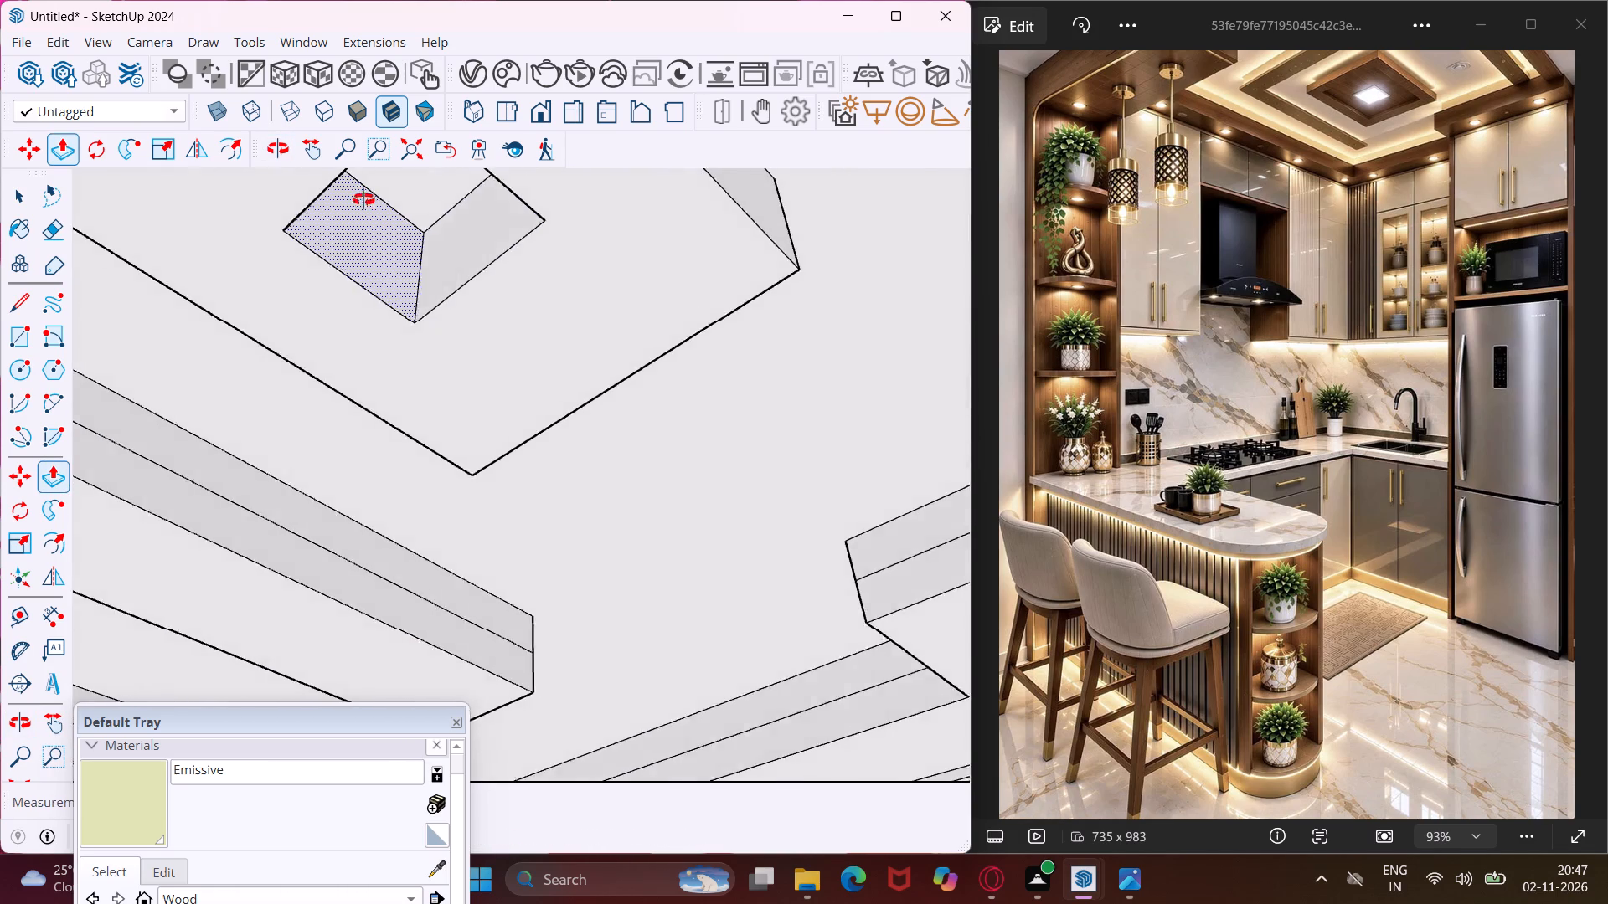
pyautogui.moveTo(363, 199); pyautogui.dragTo(221, 191, button='middle')
pyautogui.scroll(6, 188, 204)
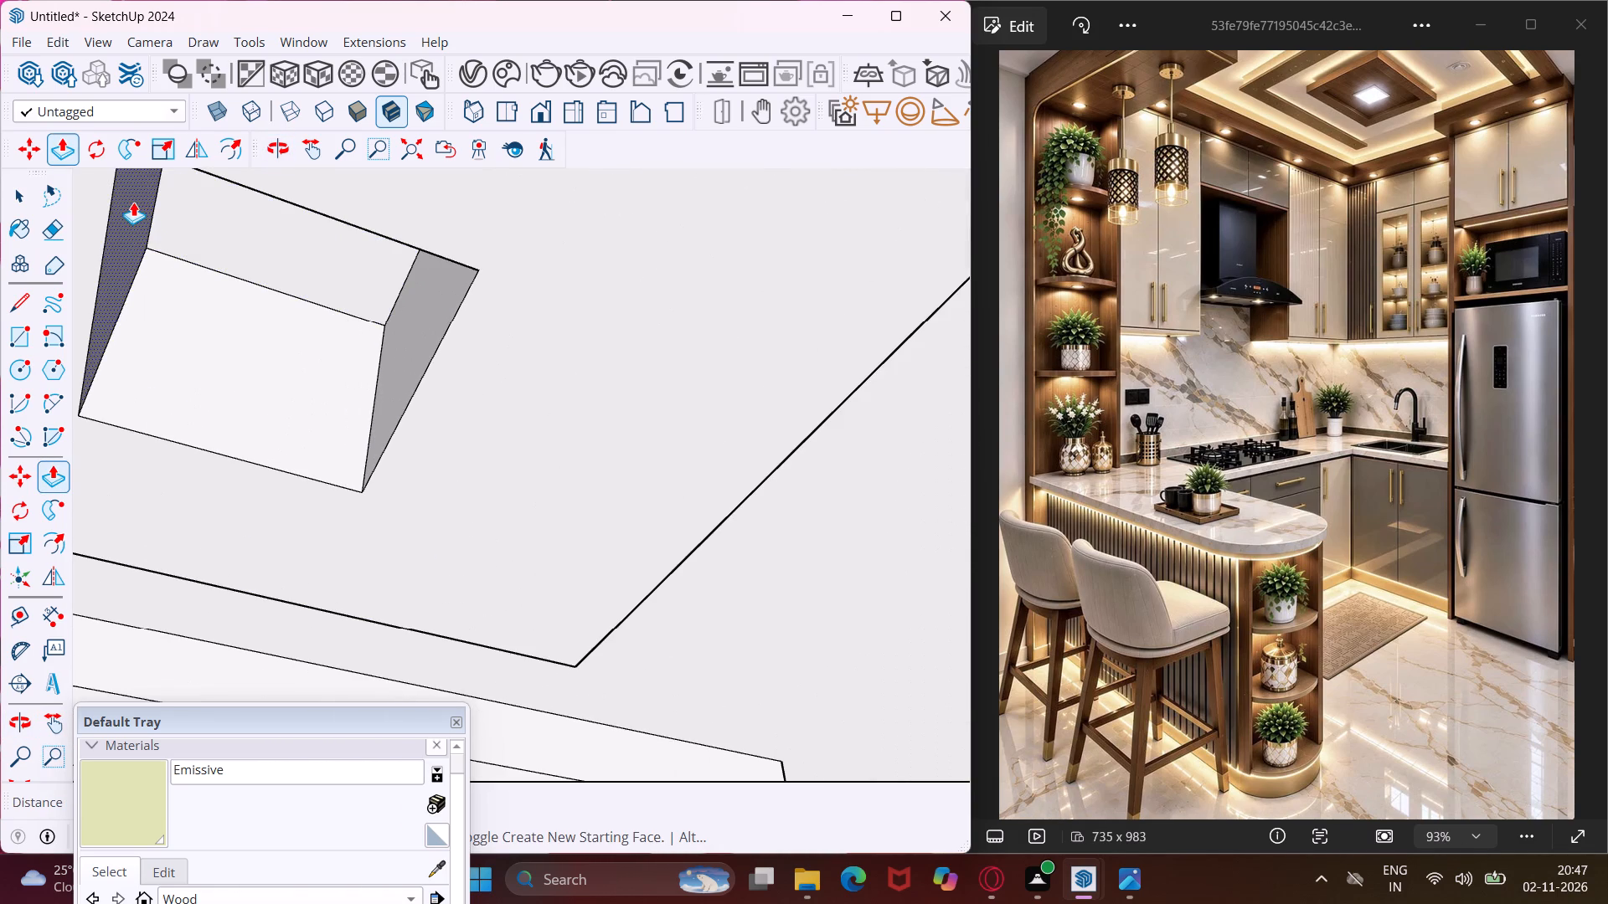
pyautogui.doubleClick(133, 202)
pyautogui.scroll(-4, 204, 226)
pyautogui.moveTo(215, 231); pyautogui.dragTo(308, 252, button='middle')
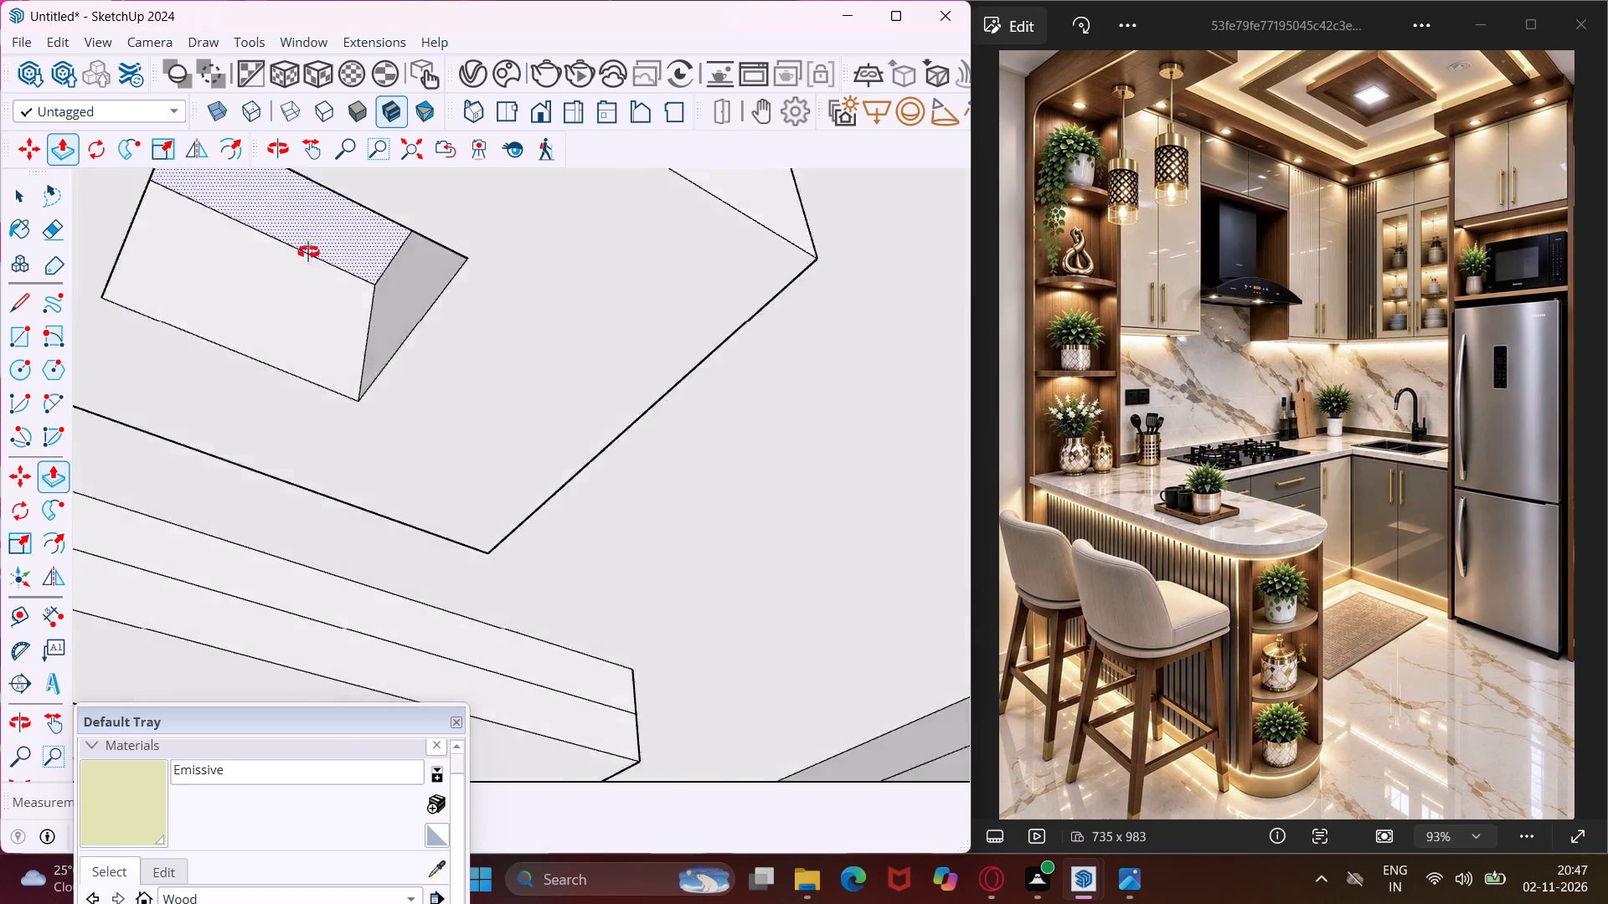
pyautogui.moveTo(308, 252); pyautogui.dragTo(503, 323, button='middle')
pyautogui.scroll(-4, 500, 320)
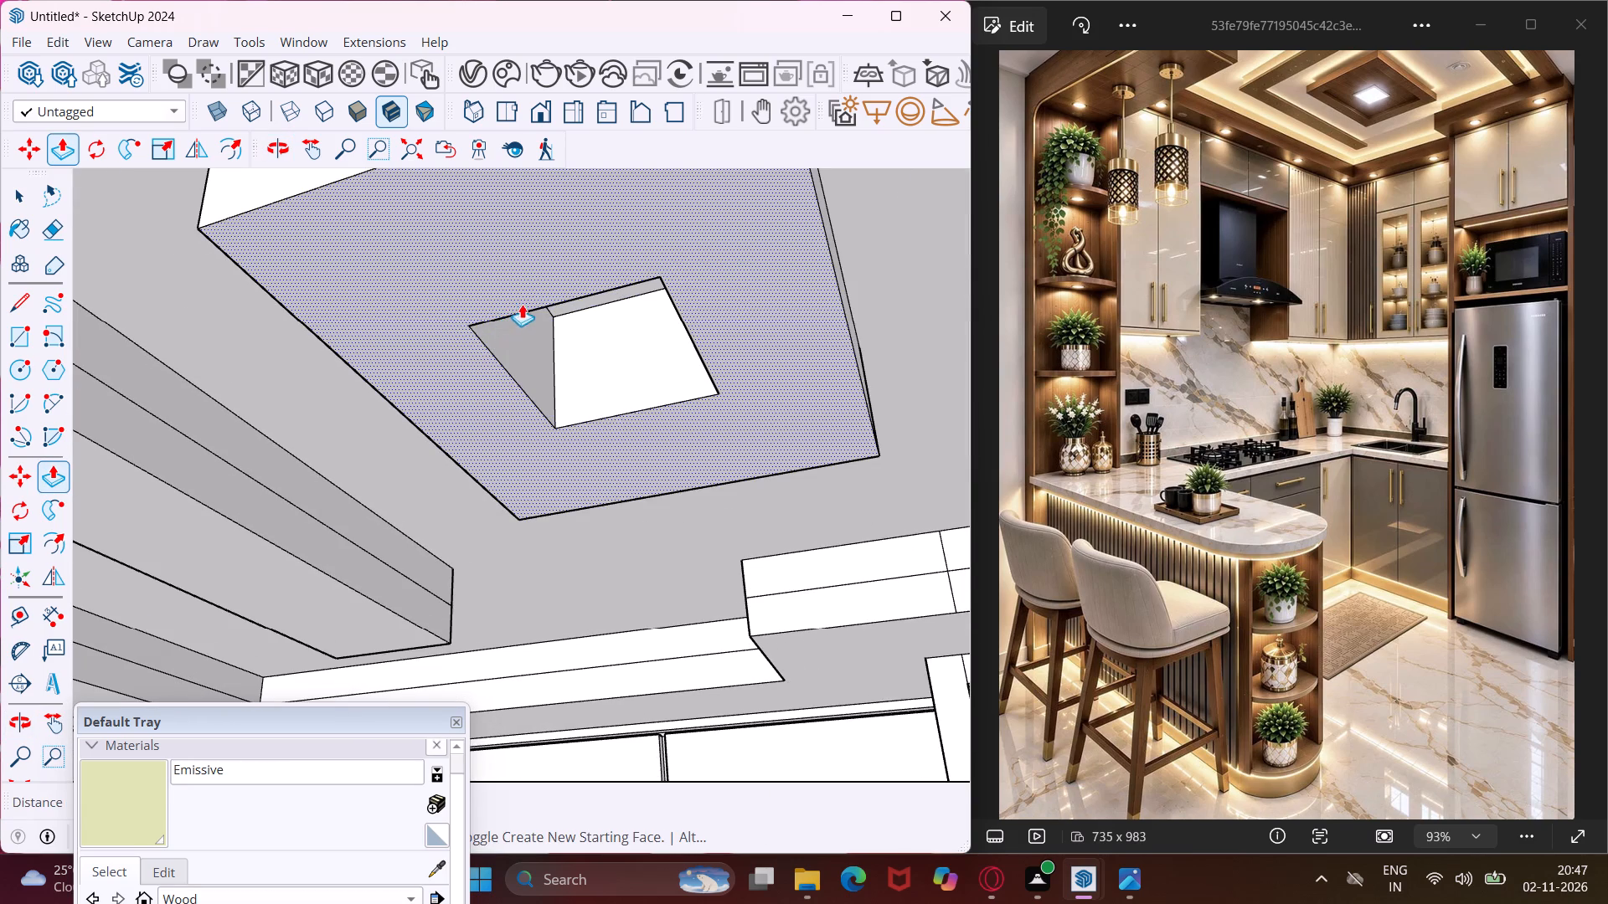
pyautogui.scroll(-8, 623, 296)
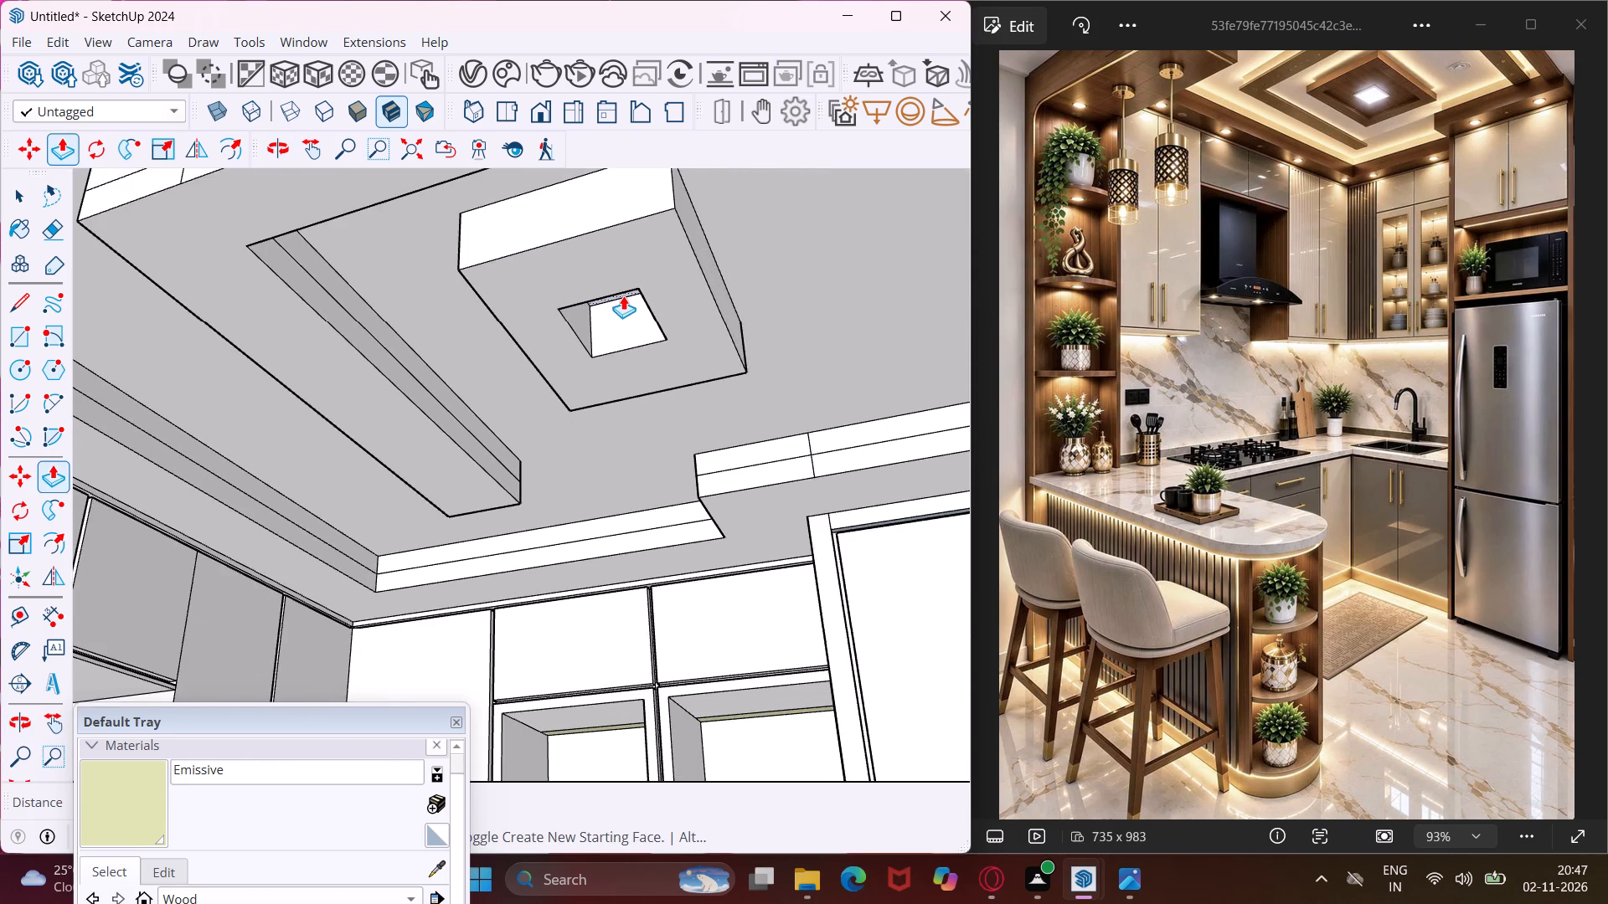
pyautogui.scroll(-3, 623, 295)
pyautogui.press('Escape')
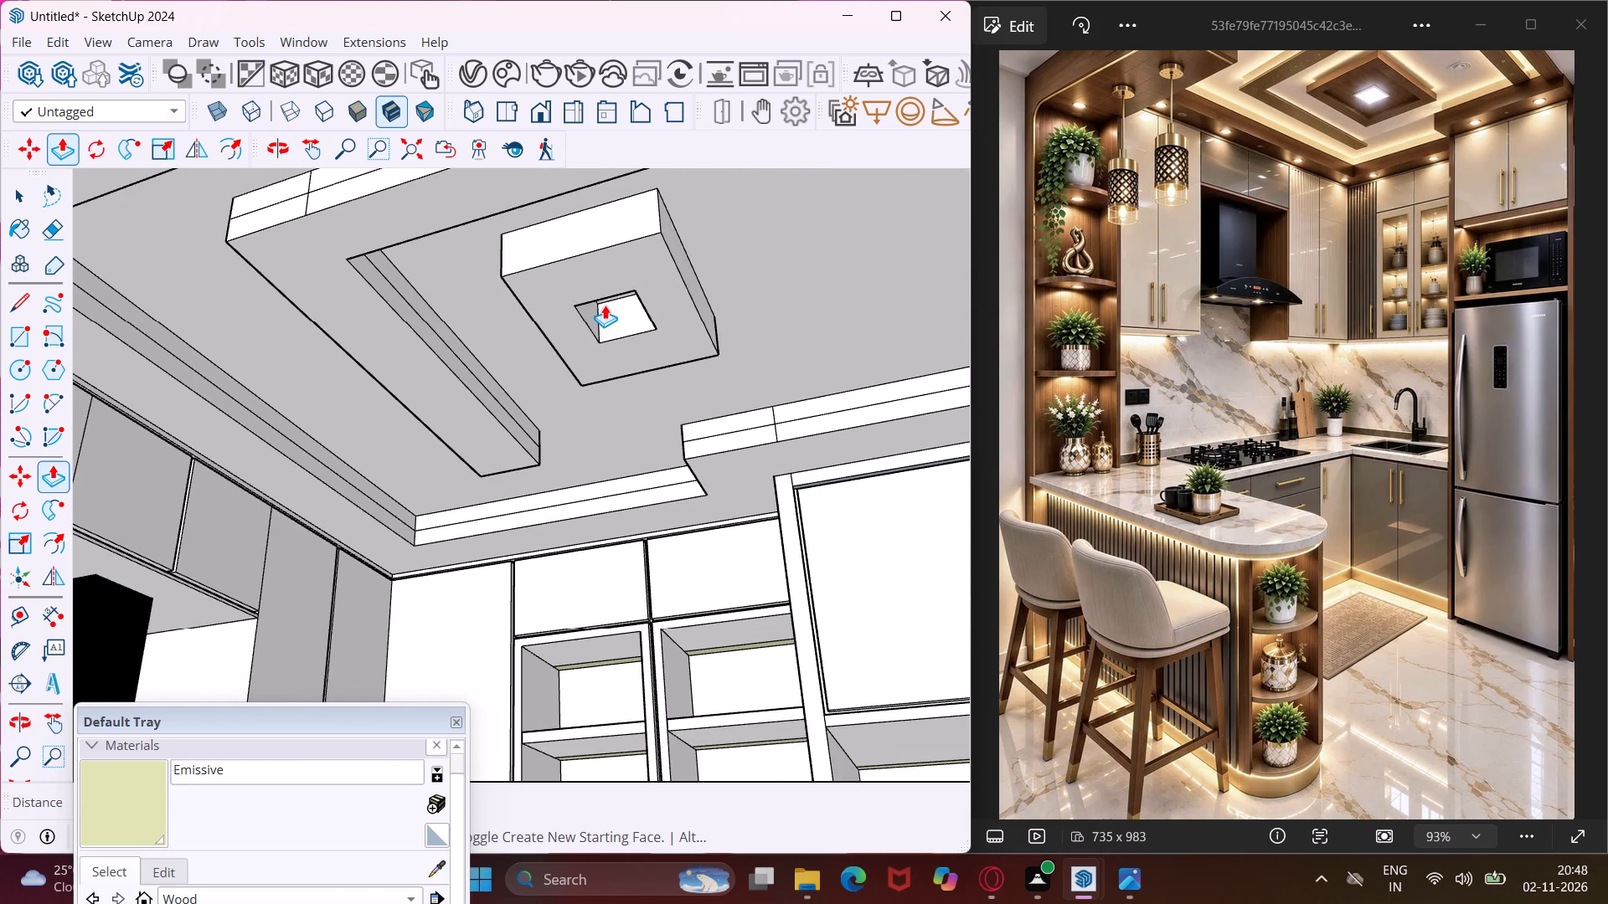
# Push the light panel's underside up 2" as a new starting face, splitting its outer and recess sides into bands.
pyautogui.press('space')
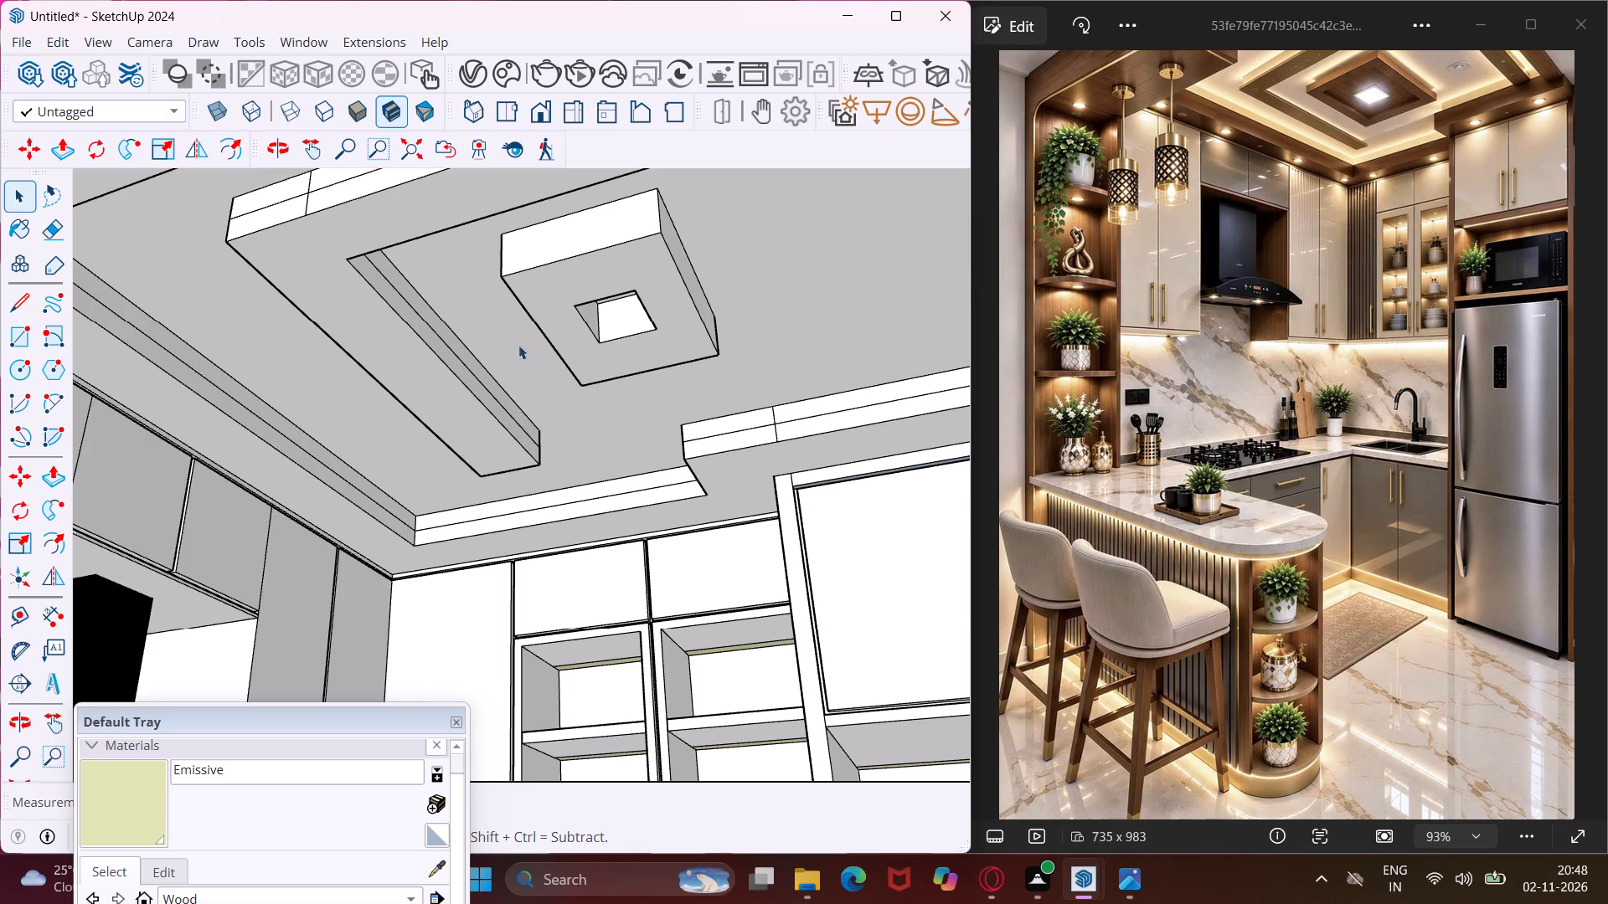
pyautogui.scroll(3, 575, 290)
pyautogui.click(575, 290)
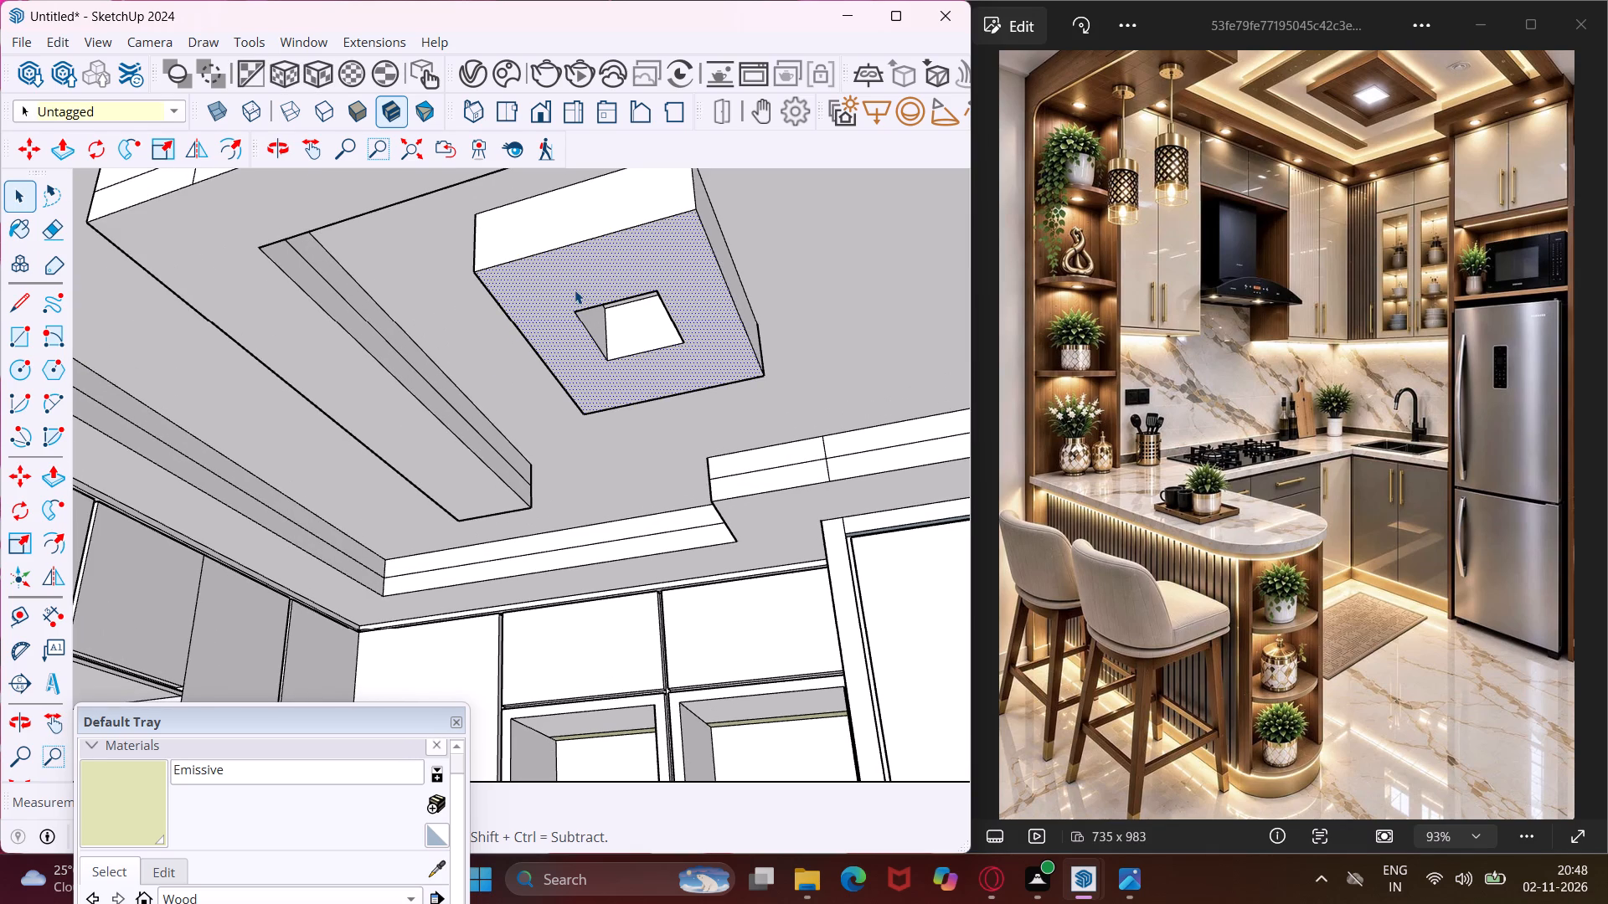
pyautogui.scroll(-2, 575, 290)
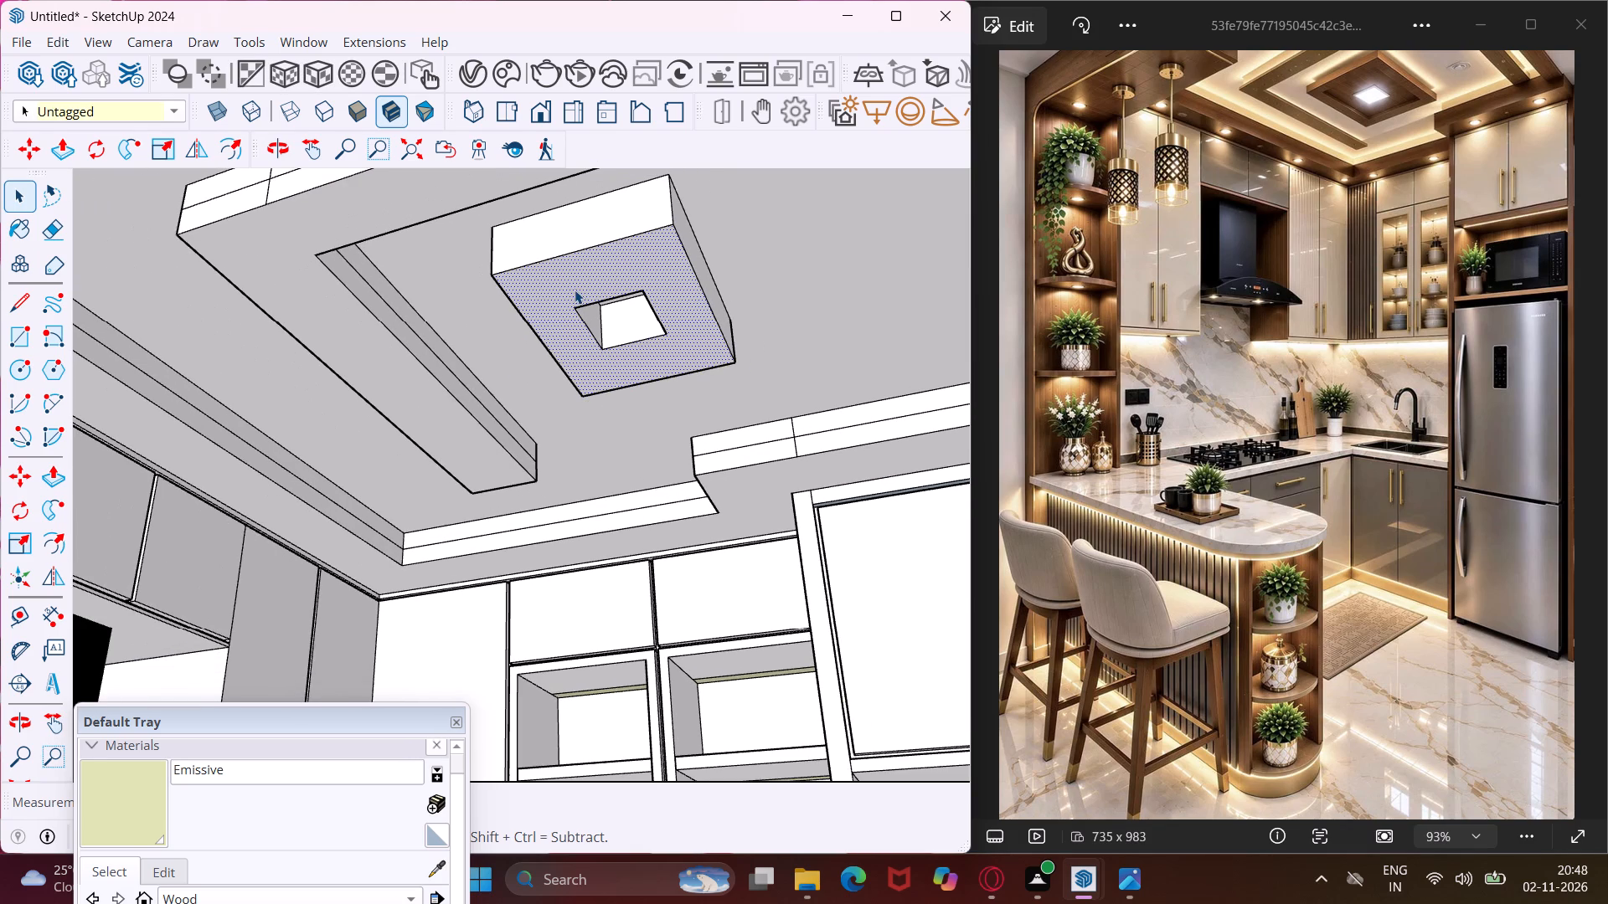
pyautogui.press('p')
pyautogui.click(575, 290)
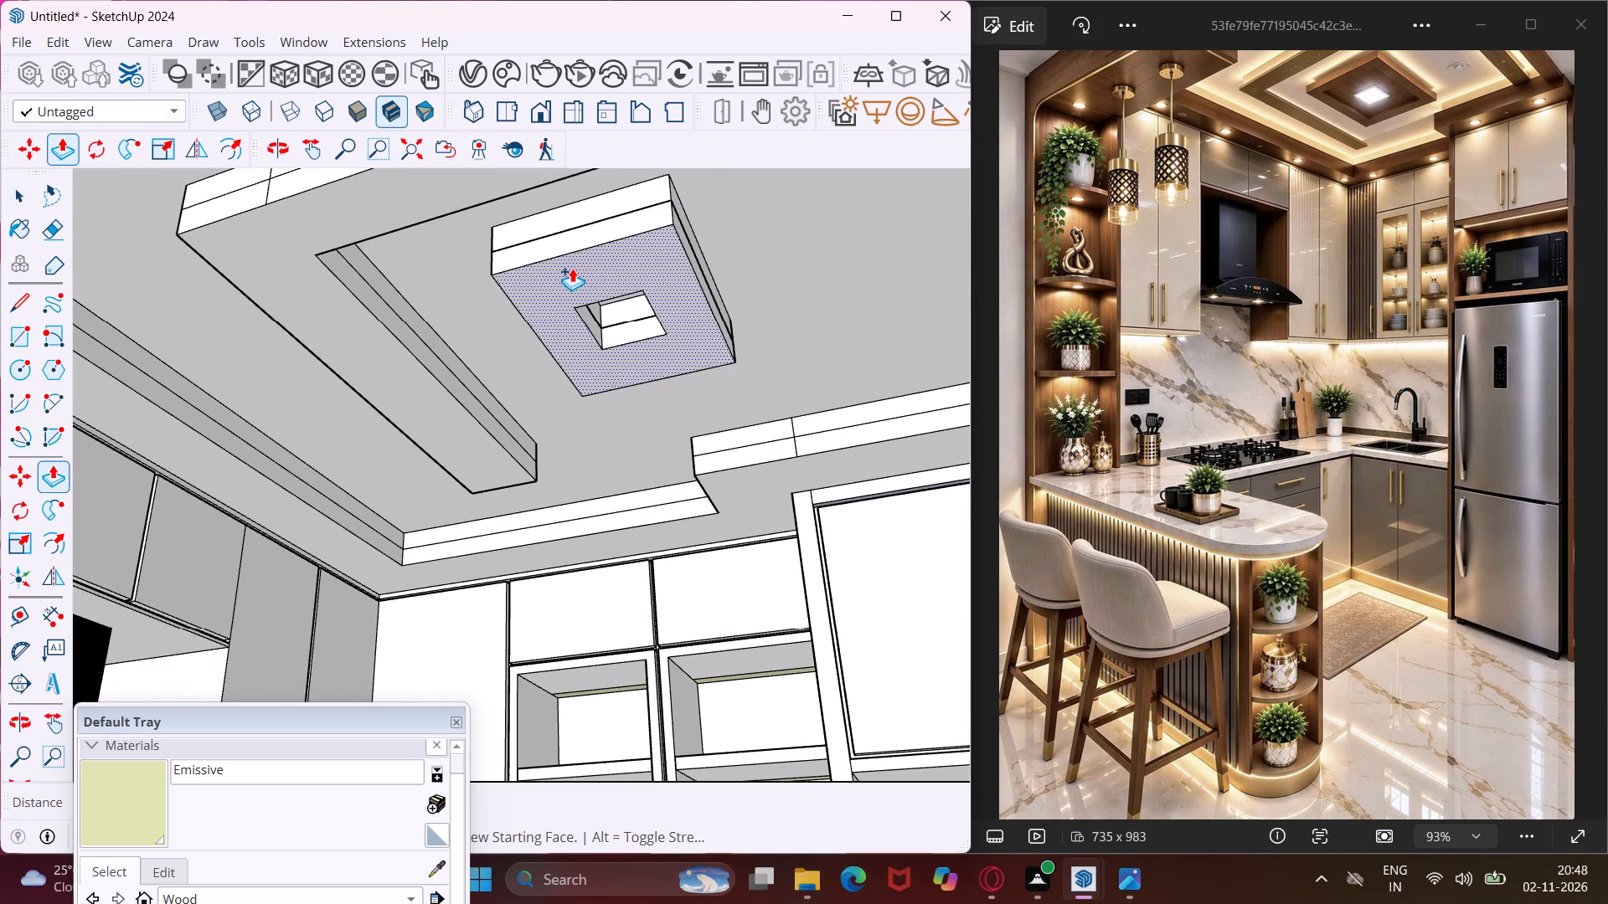
pyautogui.write('2"')
pyautogui.press('Return')
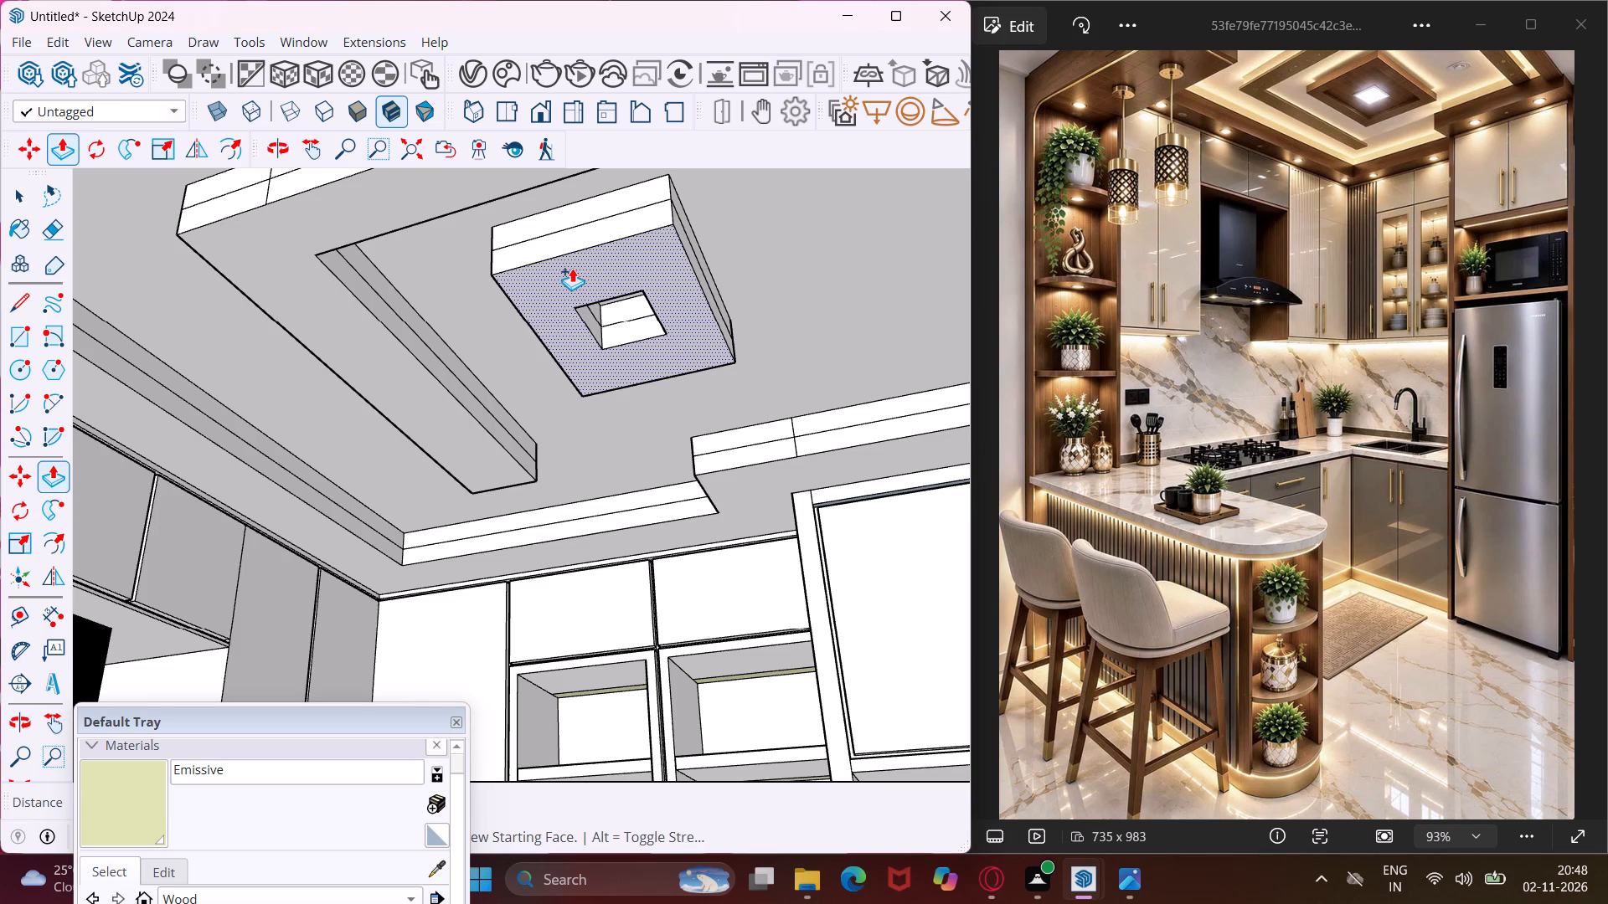
# Paint the upper side bands of the outer ceiling border and the L-shaped strip's panel-facing side with the Emissive material.
pyautogui.click(134, 779)
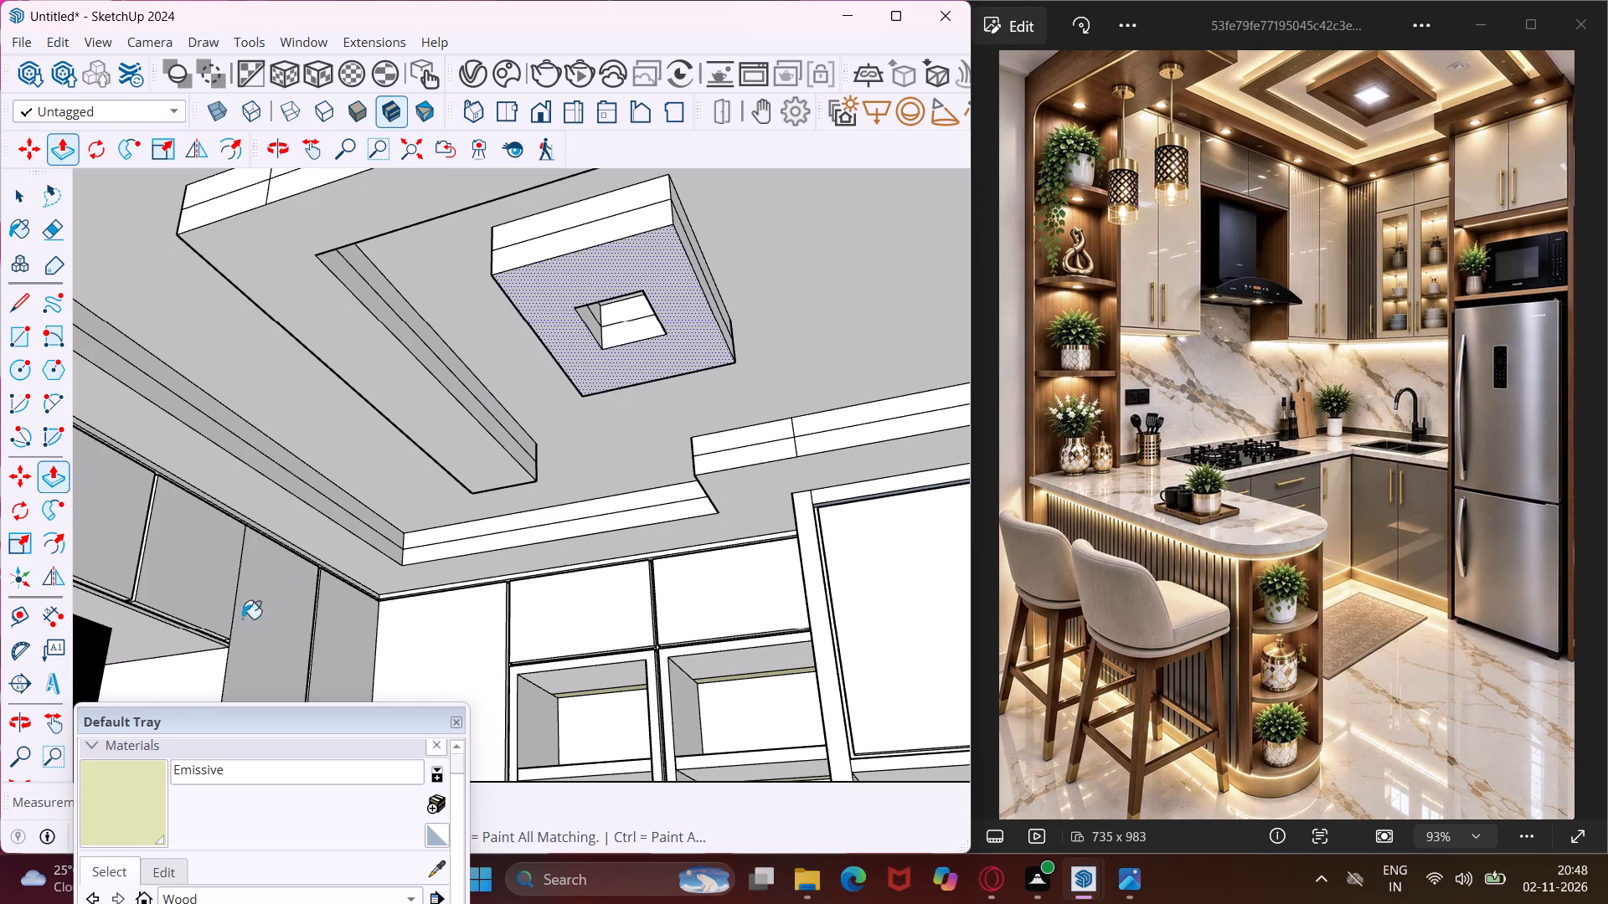
pyautogui.scroll(4, 337, 500)
pyautogui.click(337, 500)
pyautogui.click(443, 556)
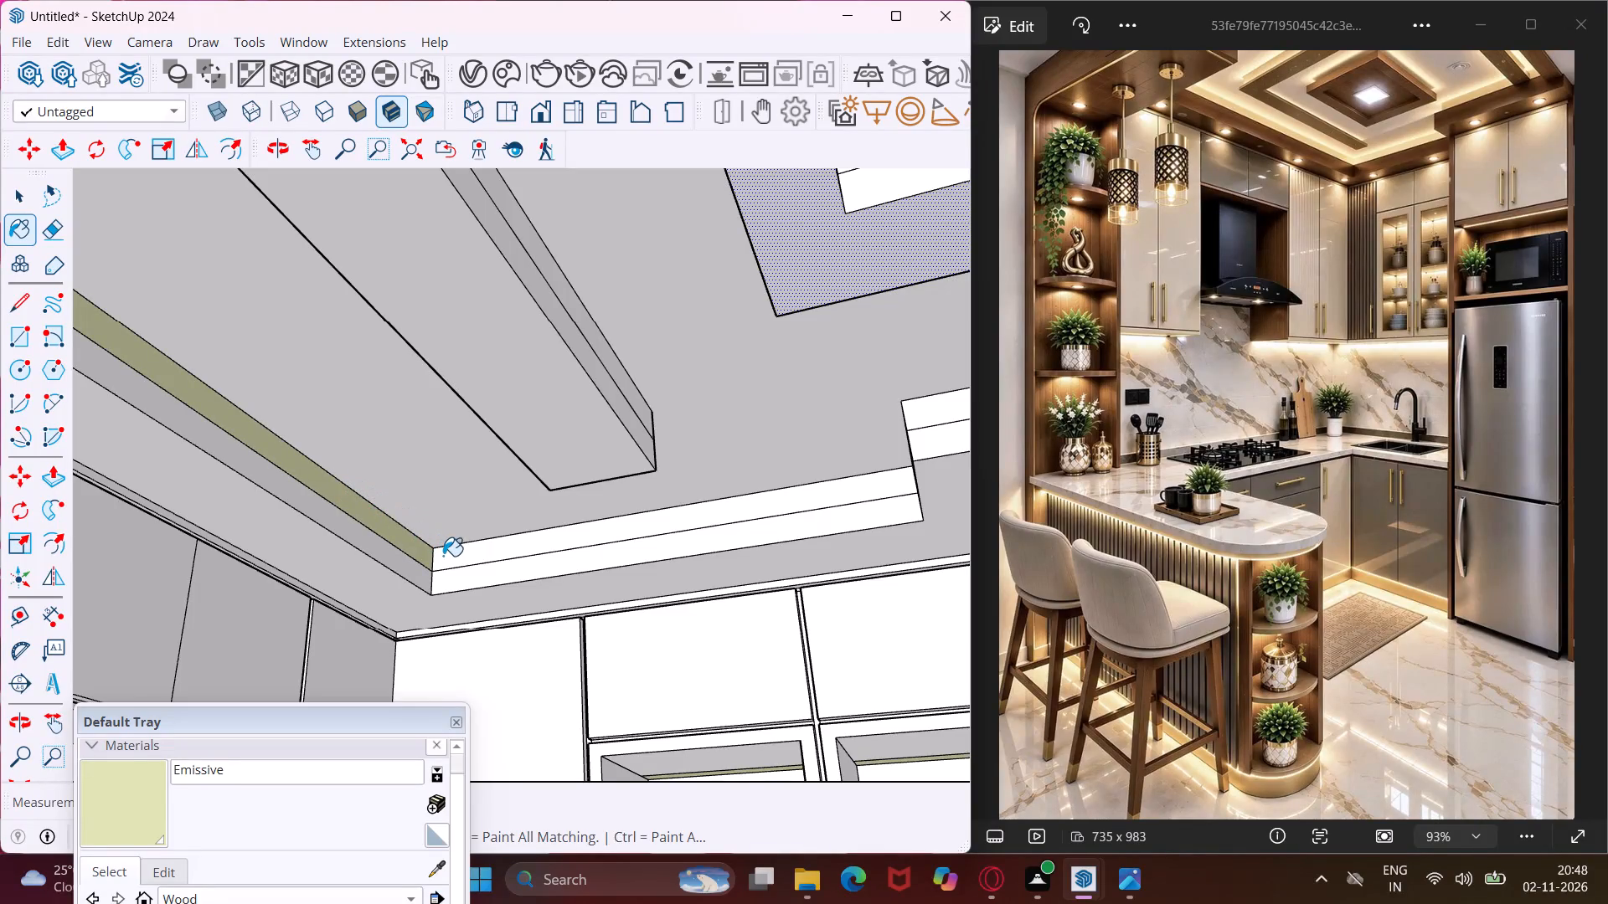
pyautogui.click(633, 403)
pyautogui.scroll(1, 961, 420)
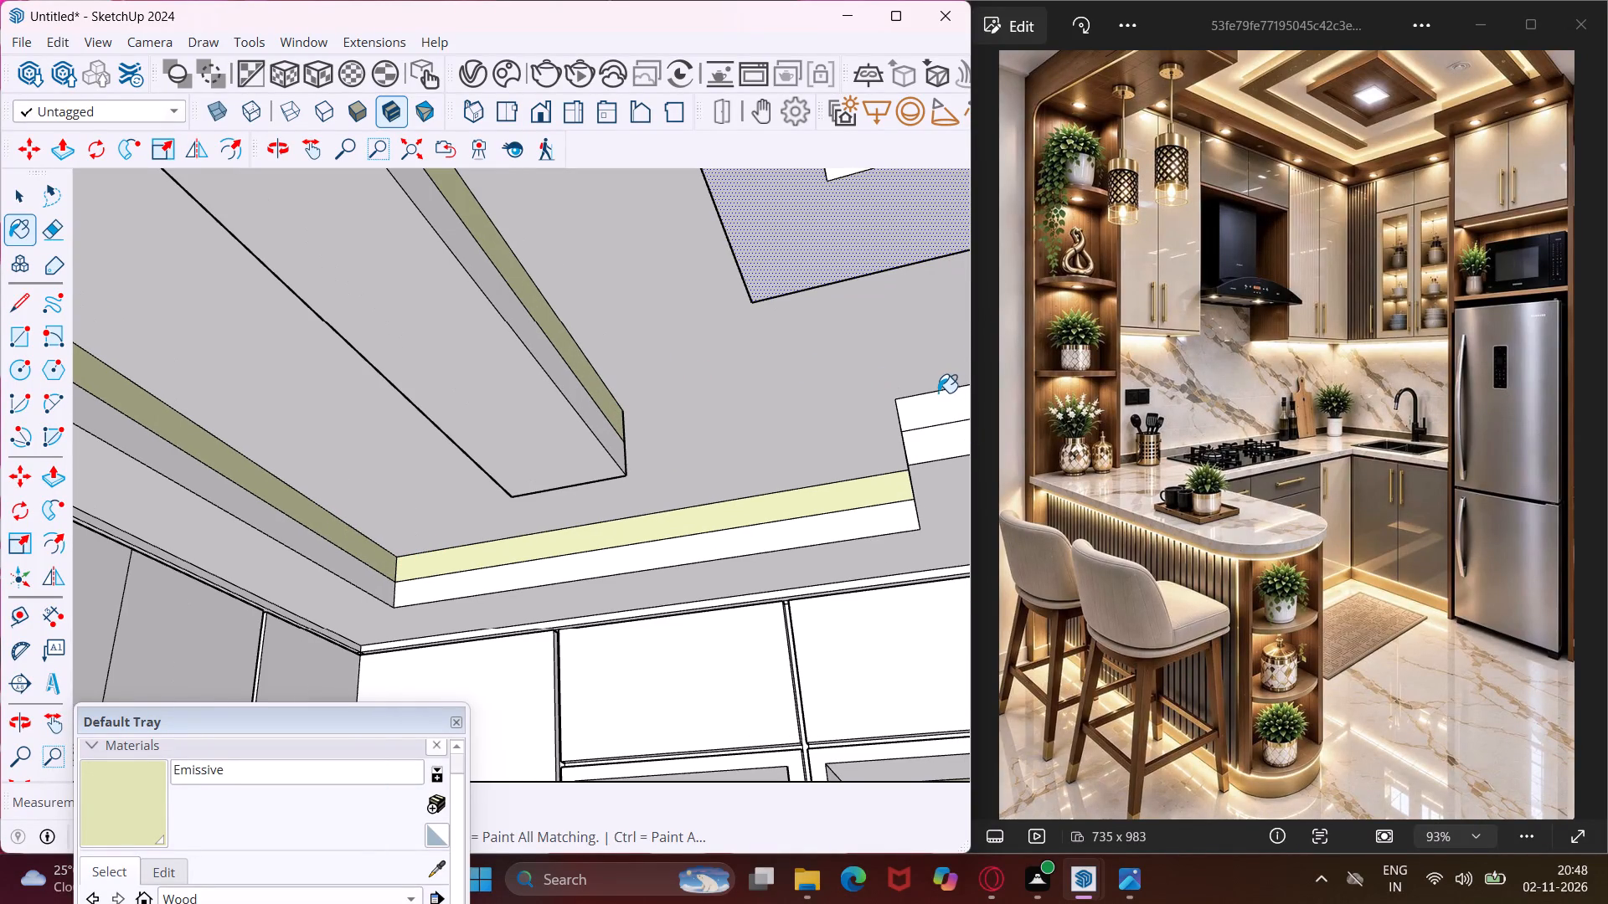
pyautogui.click(935, 397)
pyautogui.moveTo(879, 413); pyautogui.dragTo(966, 425, button='middle')
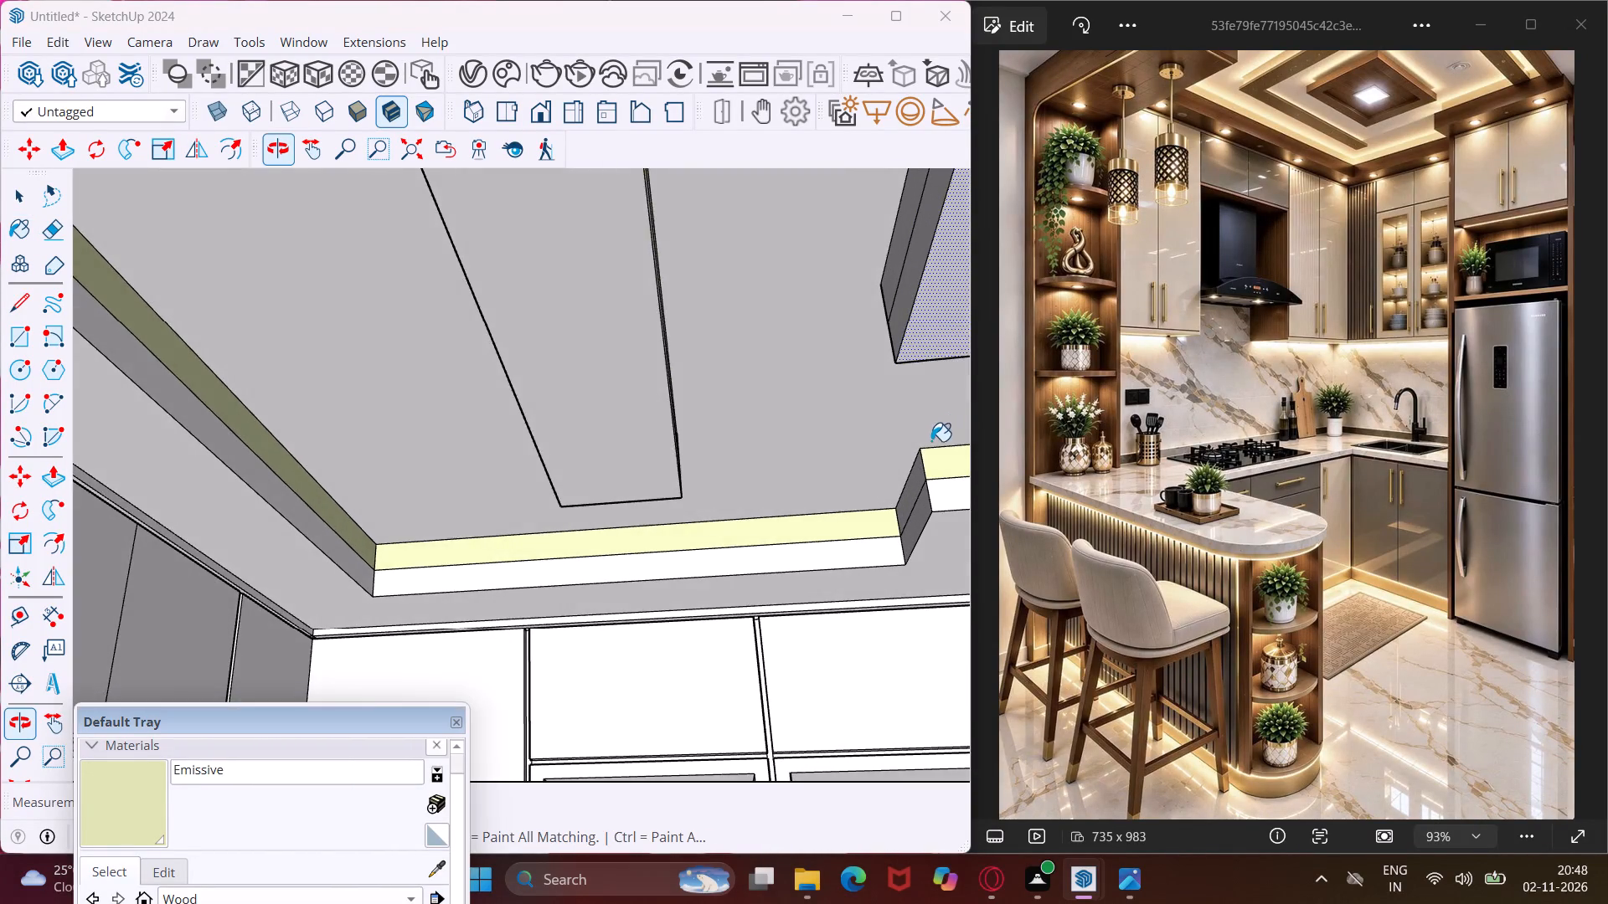
pyautogui.scroll(3, 923, 444)
pyautogui.click(919, 477)
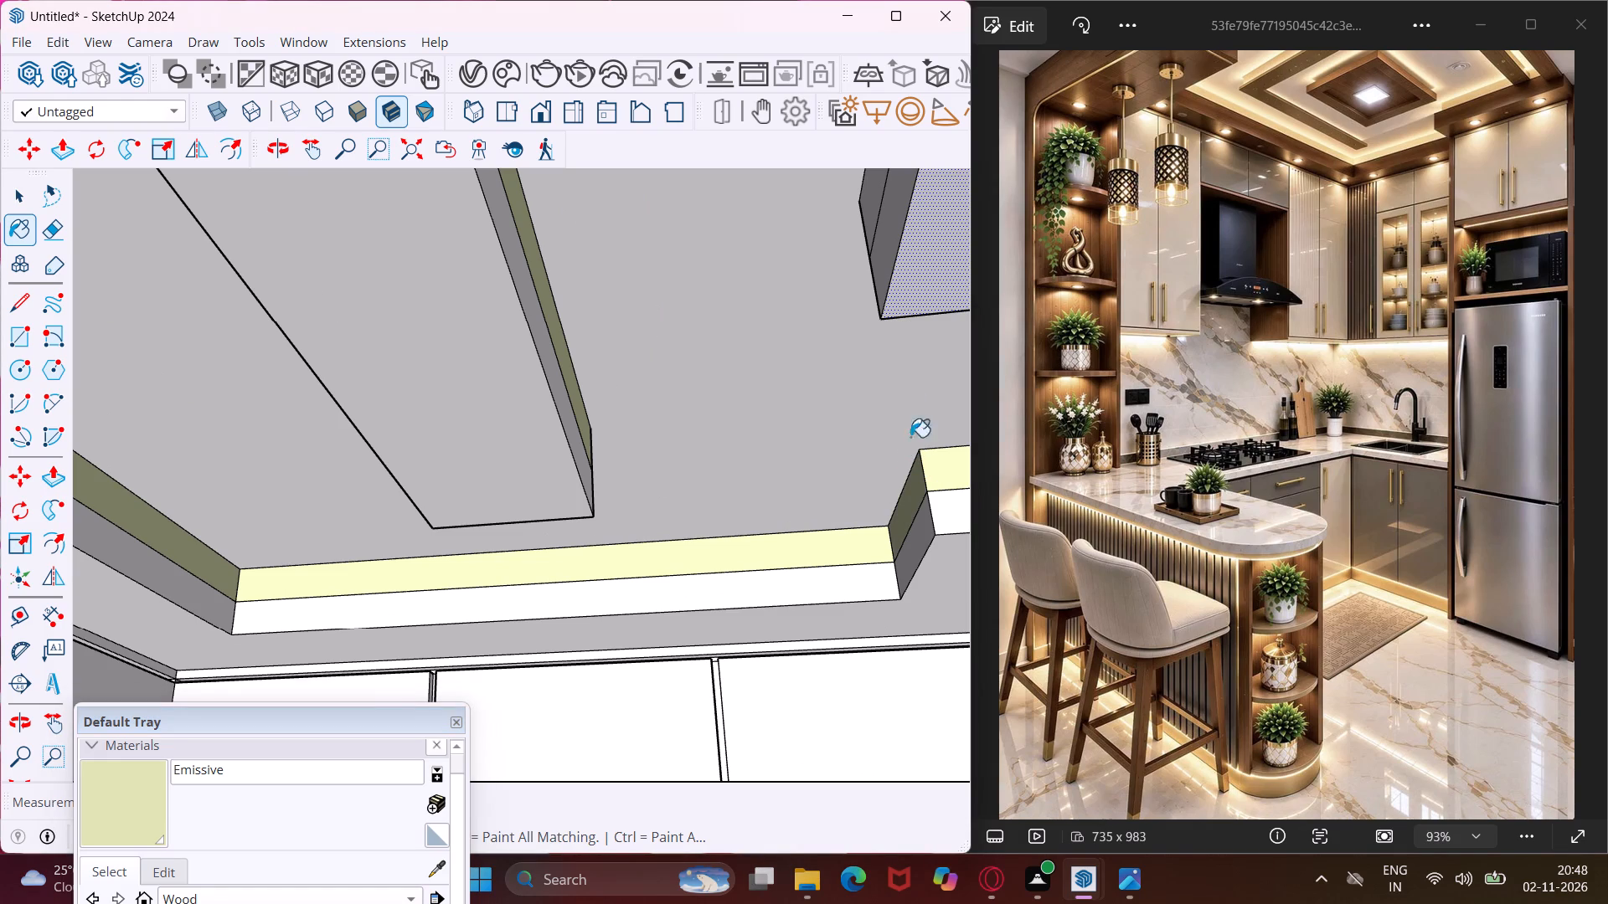
# Paint Emissive on the upper bands of the light panel's outer sides and the L-shaped strip's outward-facing sides.
pyautogui.click(867, 208)
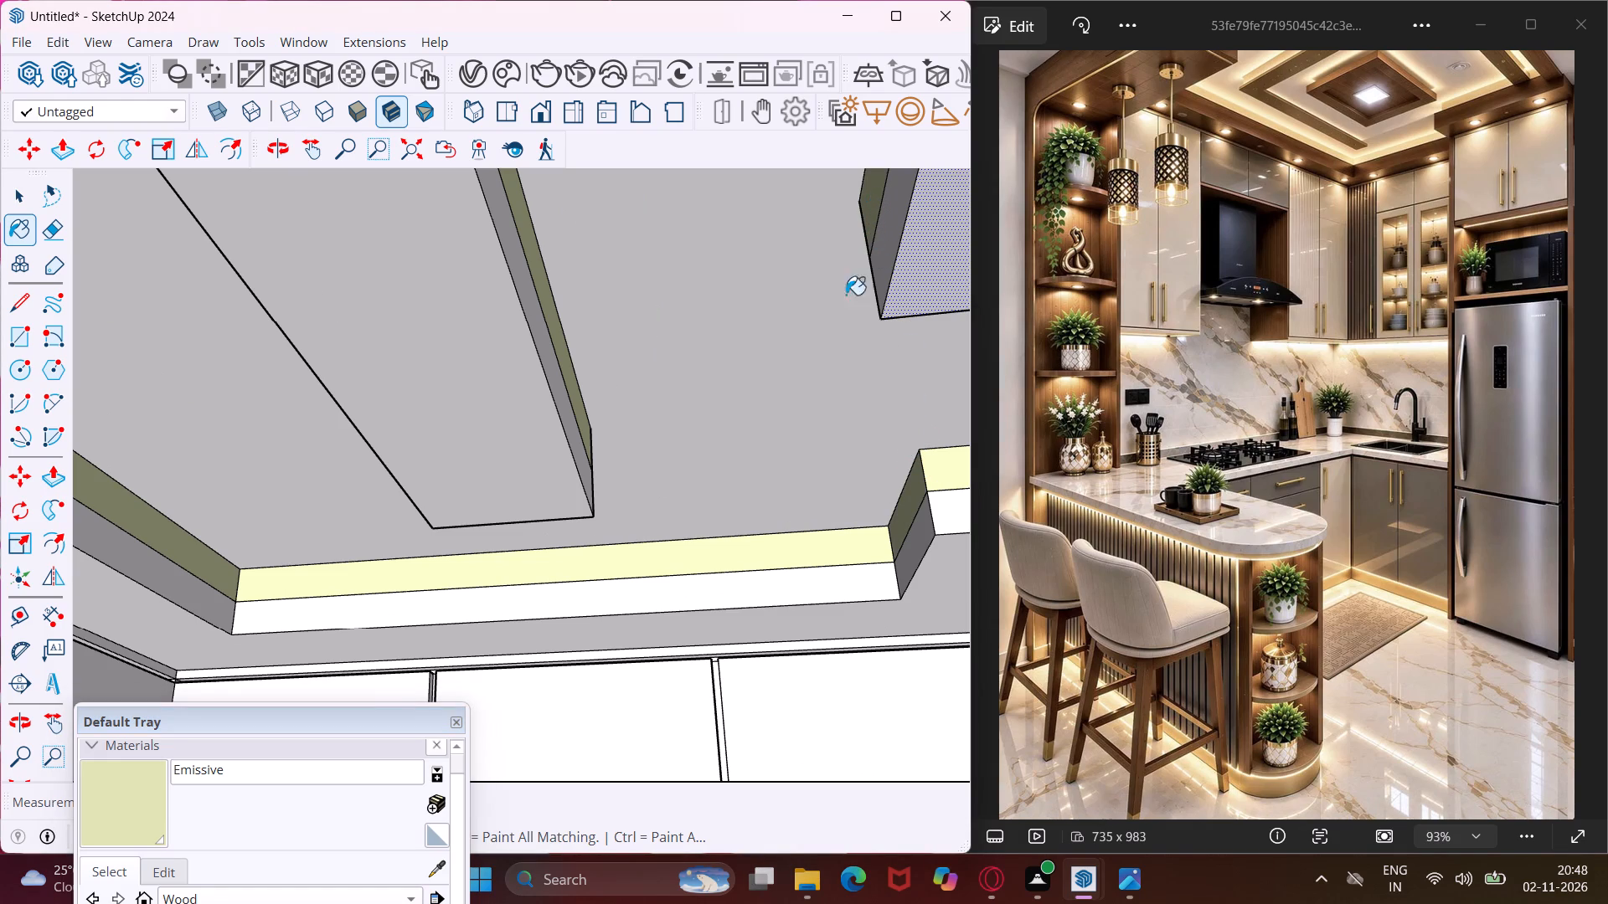
pyautogui.scroll(-10, 553, 390)
pyautogui.moveTo(415, 383); pyautogui.dragTo(458, 382, button='middle')
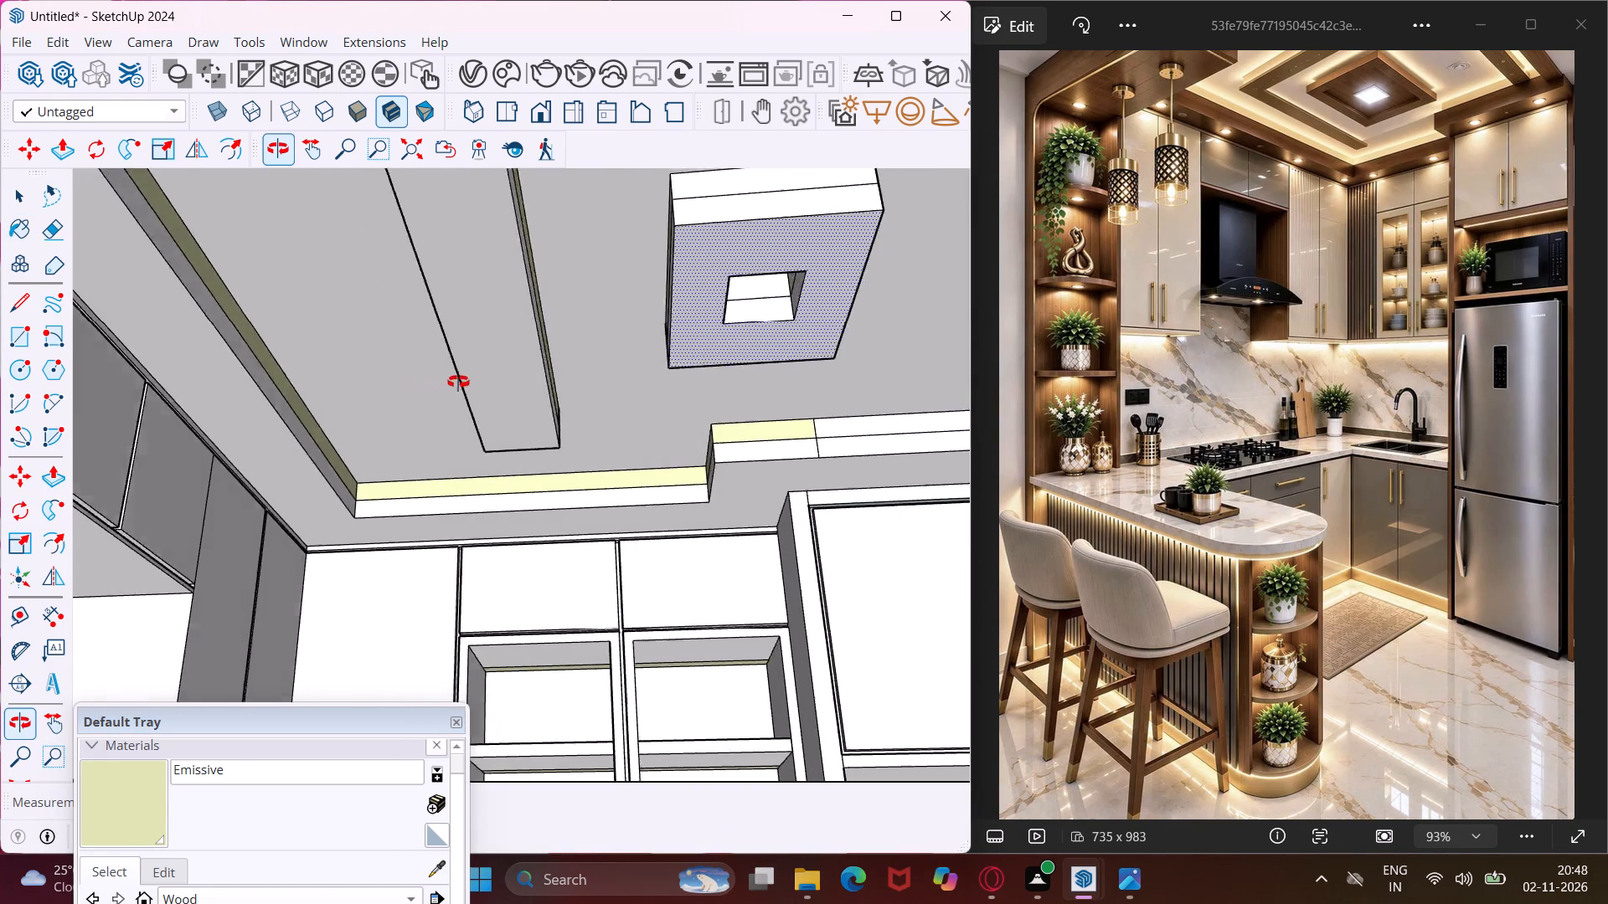
pyautogui.moveTo(458, 382); pyautogui.dragTo(584, 407, button='middle')
pyautogui.scroll(5, 577, 360)
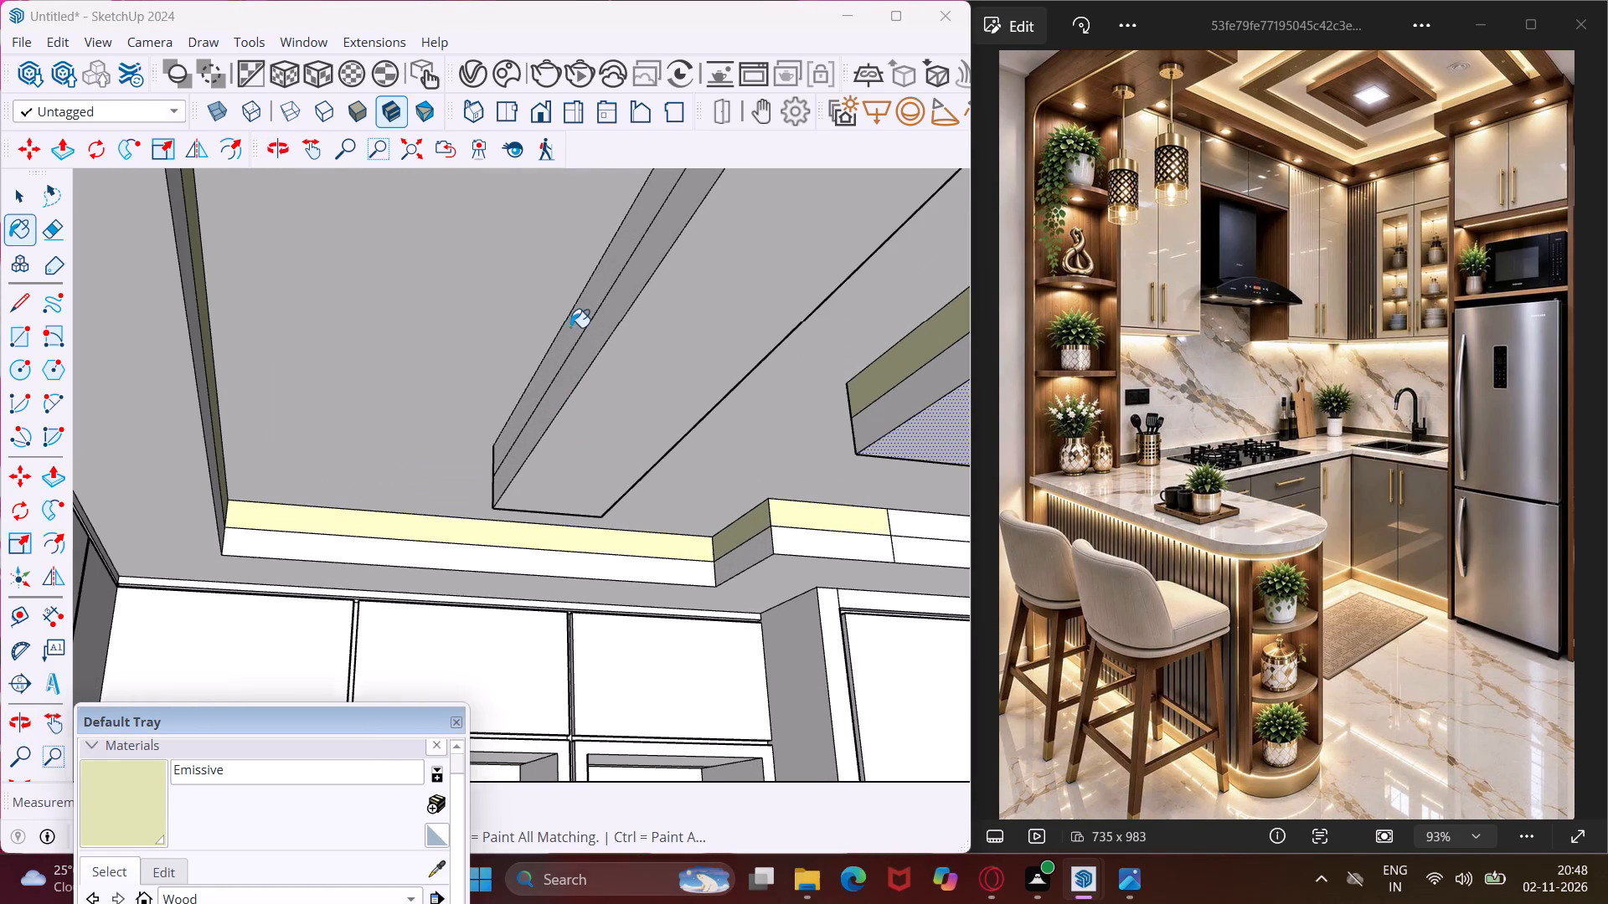
pyautogui.click(570, 327)
pyautogui.scroll(-5, 653, 352)
pyautogui.moveTo(713, 304); pyautogui.dragTo(656, 338, button='middle')
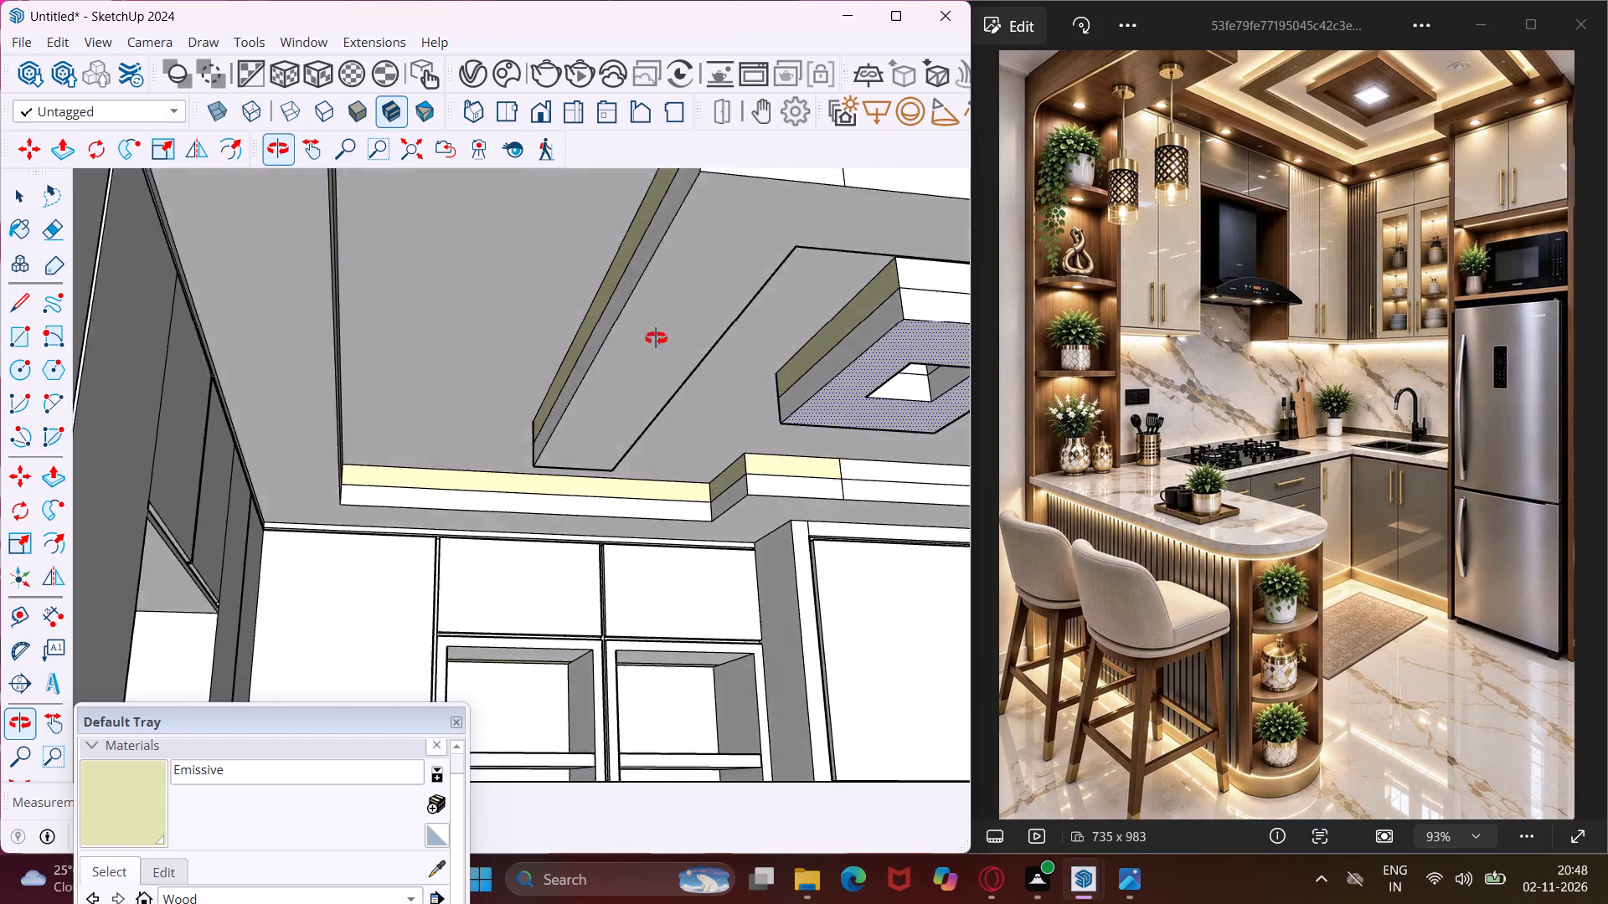
pyautogui.moveTo(656, 338); pyautogui.dragTo(587, 403, button='middle')
pyautogui.click(898, 310)
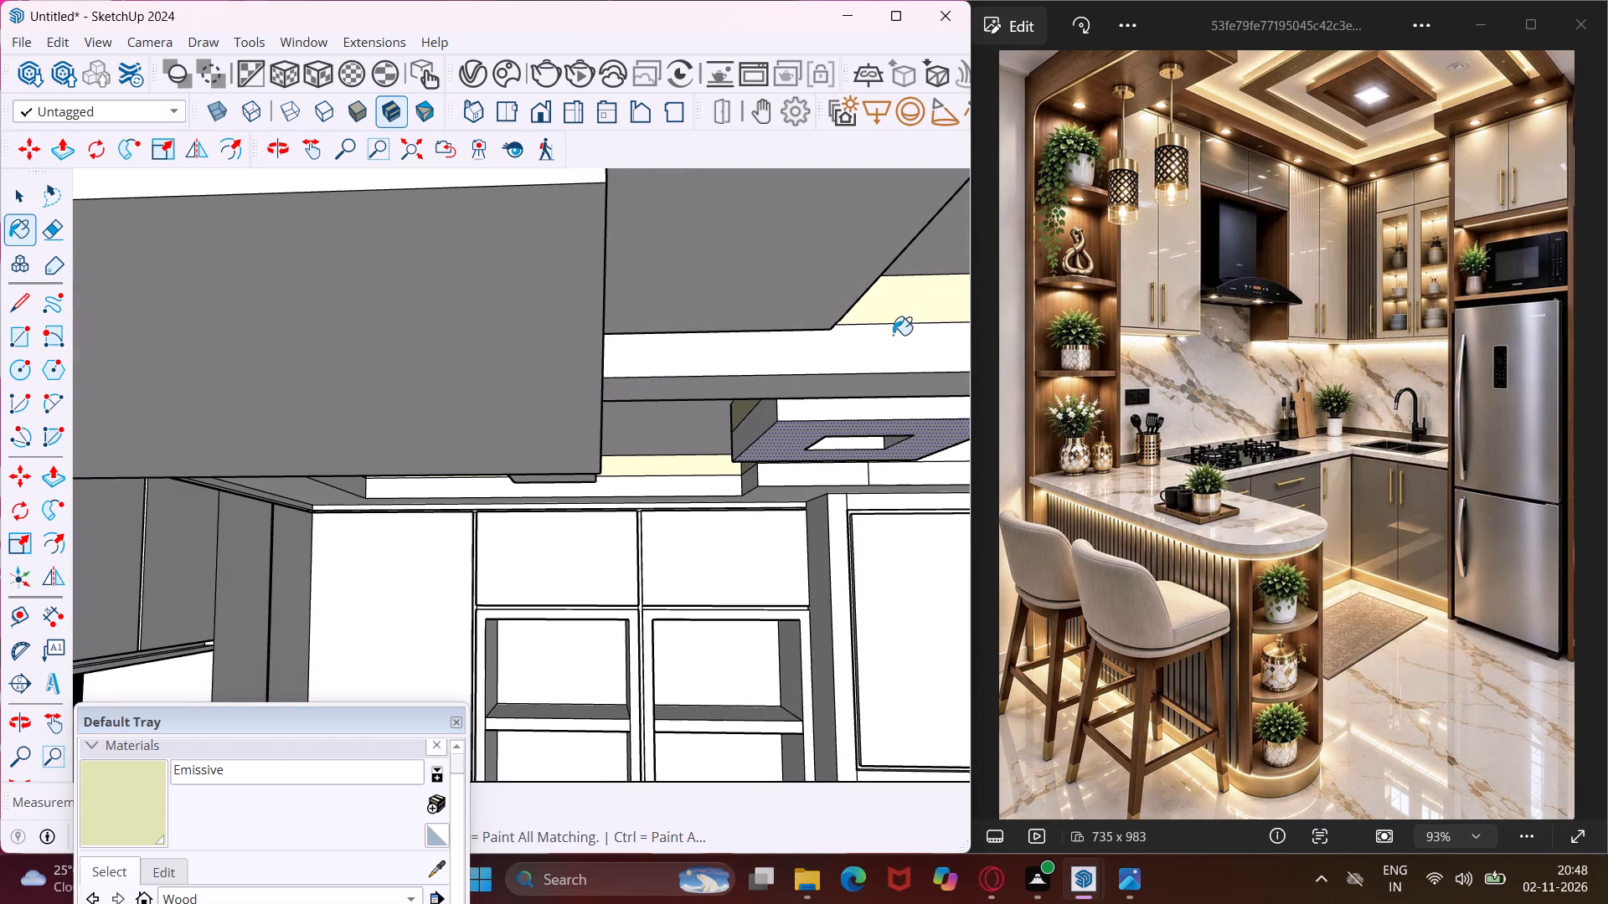
pyautogui.moveTo(890, 338); pyautogui.dragTo(855, 282, button='middle')
pyautogui.scroll(2, 579, 286)
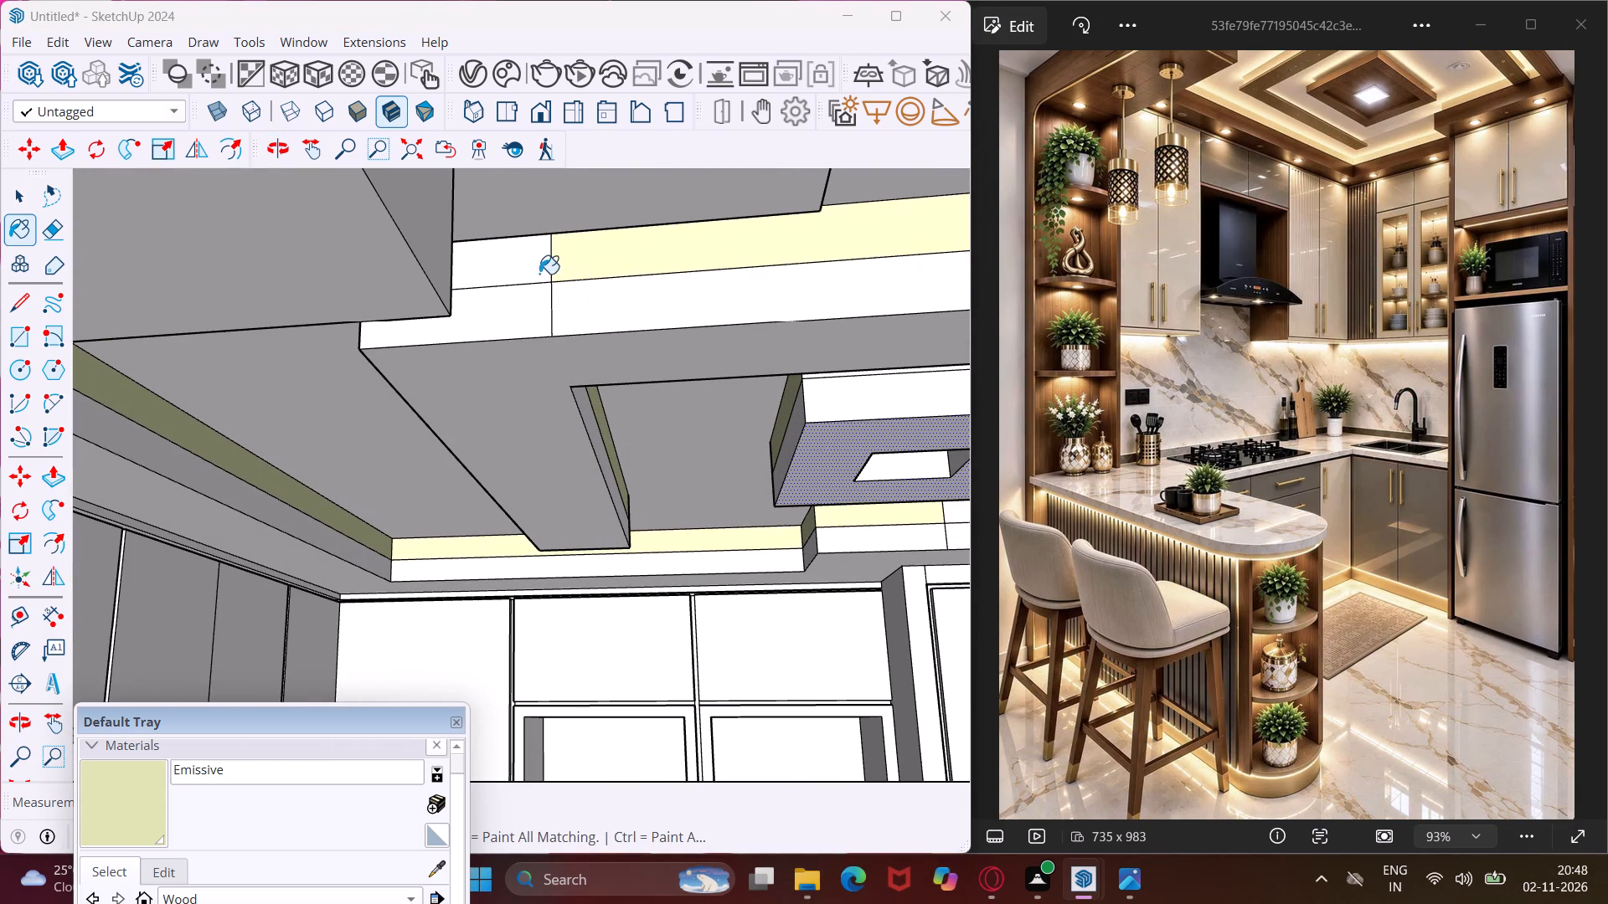
pyautogui.click(539, 274)
pyautogui.moveTo(508, 280); pyautogui.dragTo(694, 248, button='middle')
pyautogui.scroll(2, 823, 416)
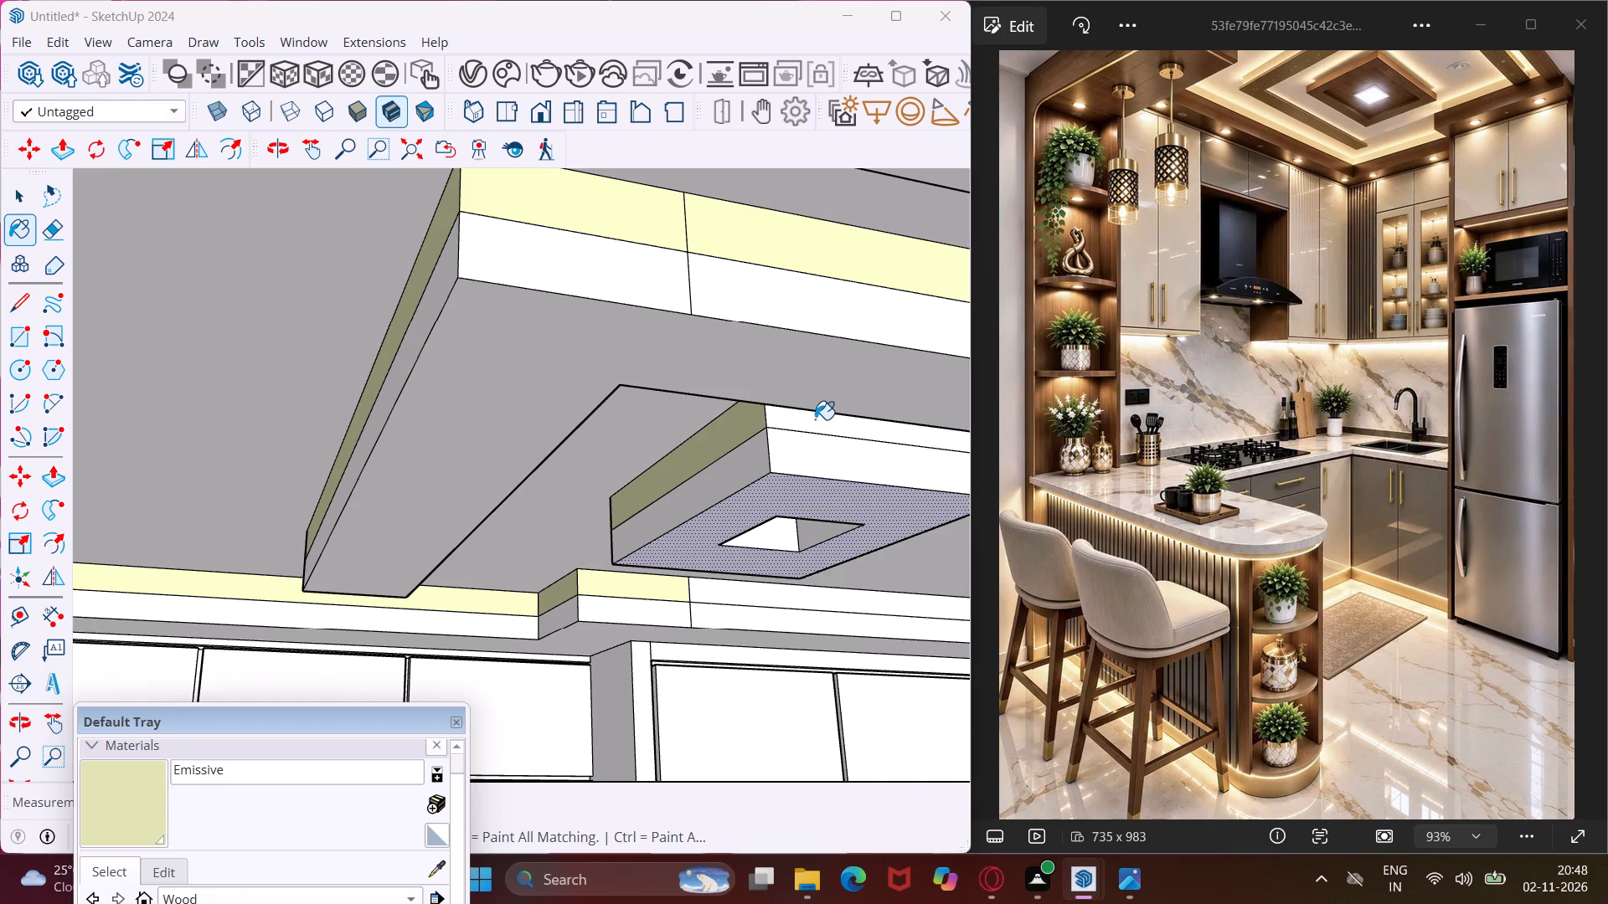
pyautogui.click(814, 422)
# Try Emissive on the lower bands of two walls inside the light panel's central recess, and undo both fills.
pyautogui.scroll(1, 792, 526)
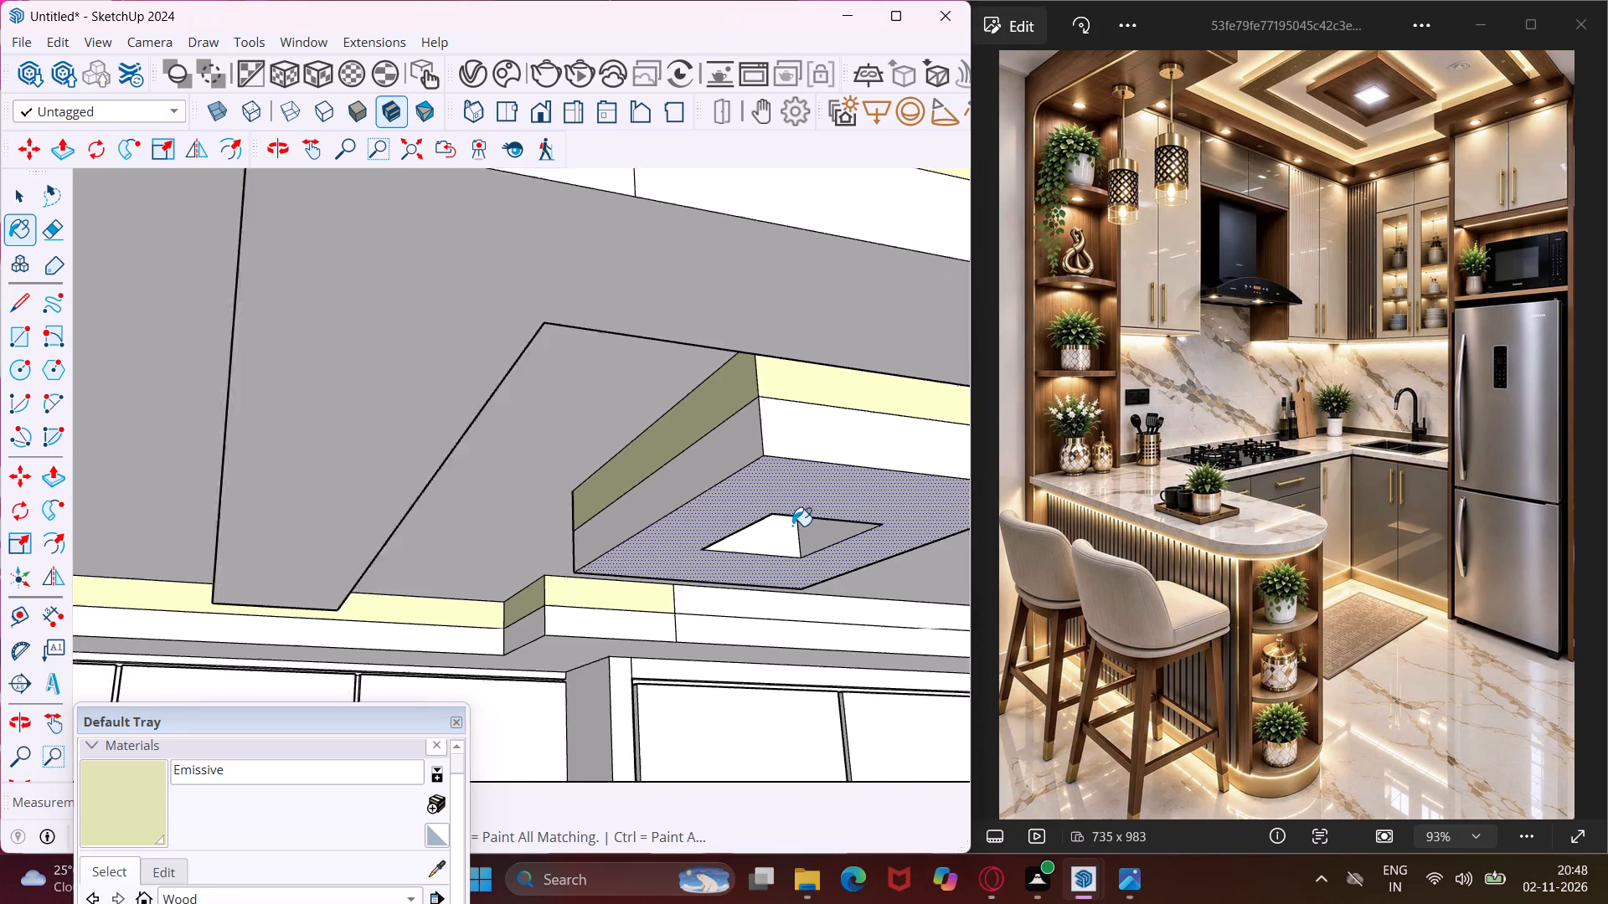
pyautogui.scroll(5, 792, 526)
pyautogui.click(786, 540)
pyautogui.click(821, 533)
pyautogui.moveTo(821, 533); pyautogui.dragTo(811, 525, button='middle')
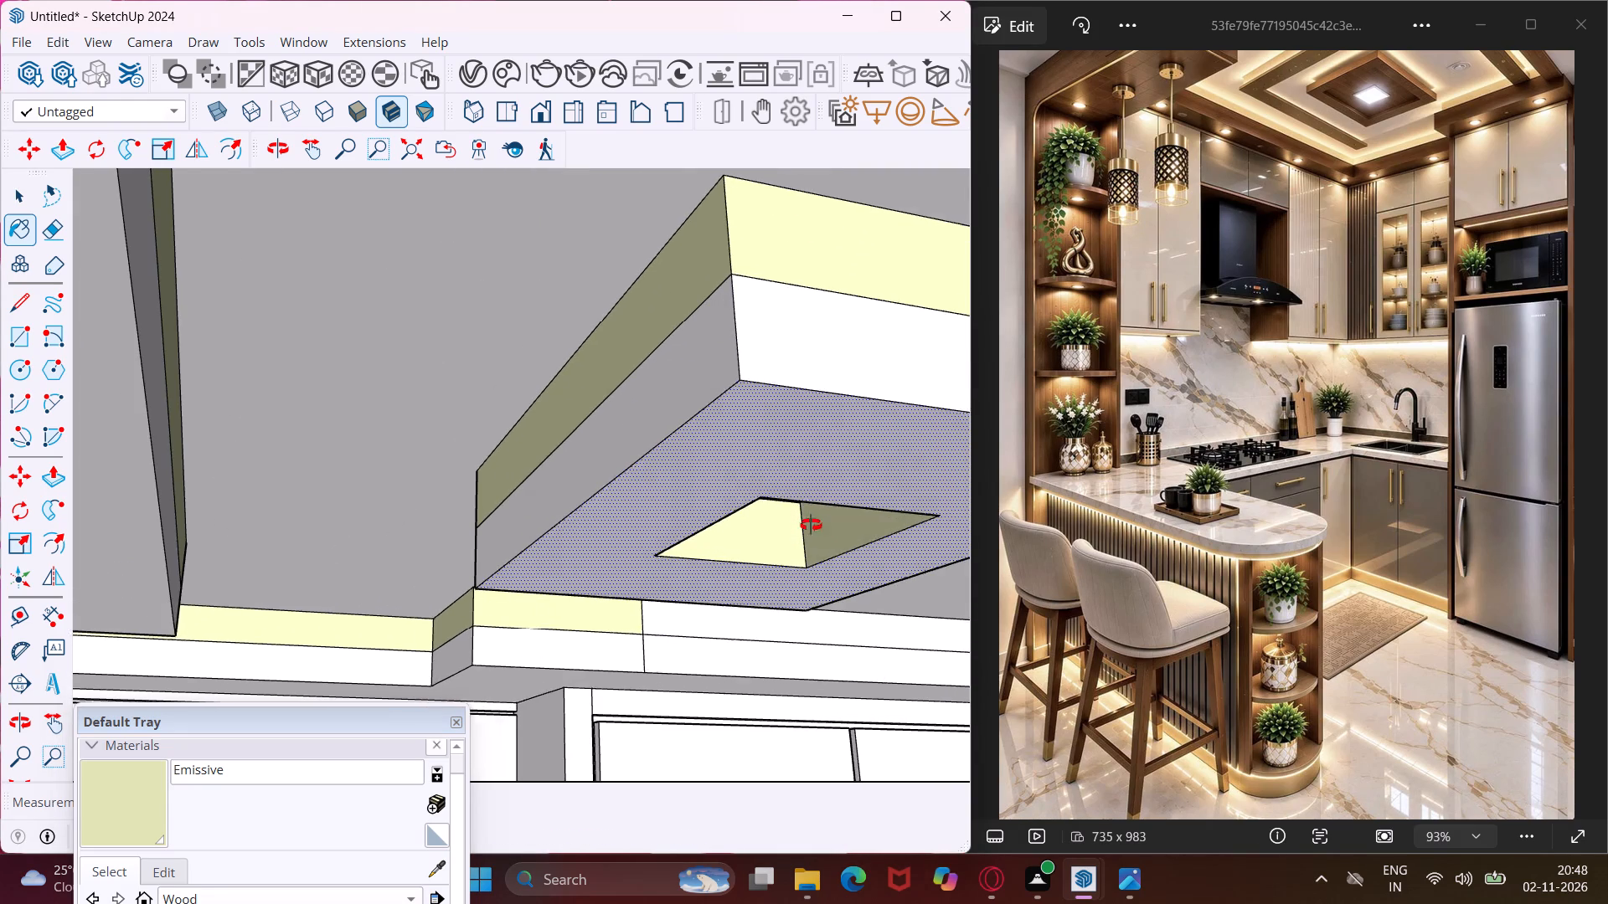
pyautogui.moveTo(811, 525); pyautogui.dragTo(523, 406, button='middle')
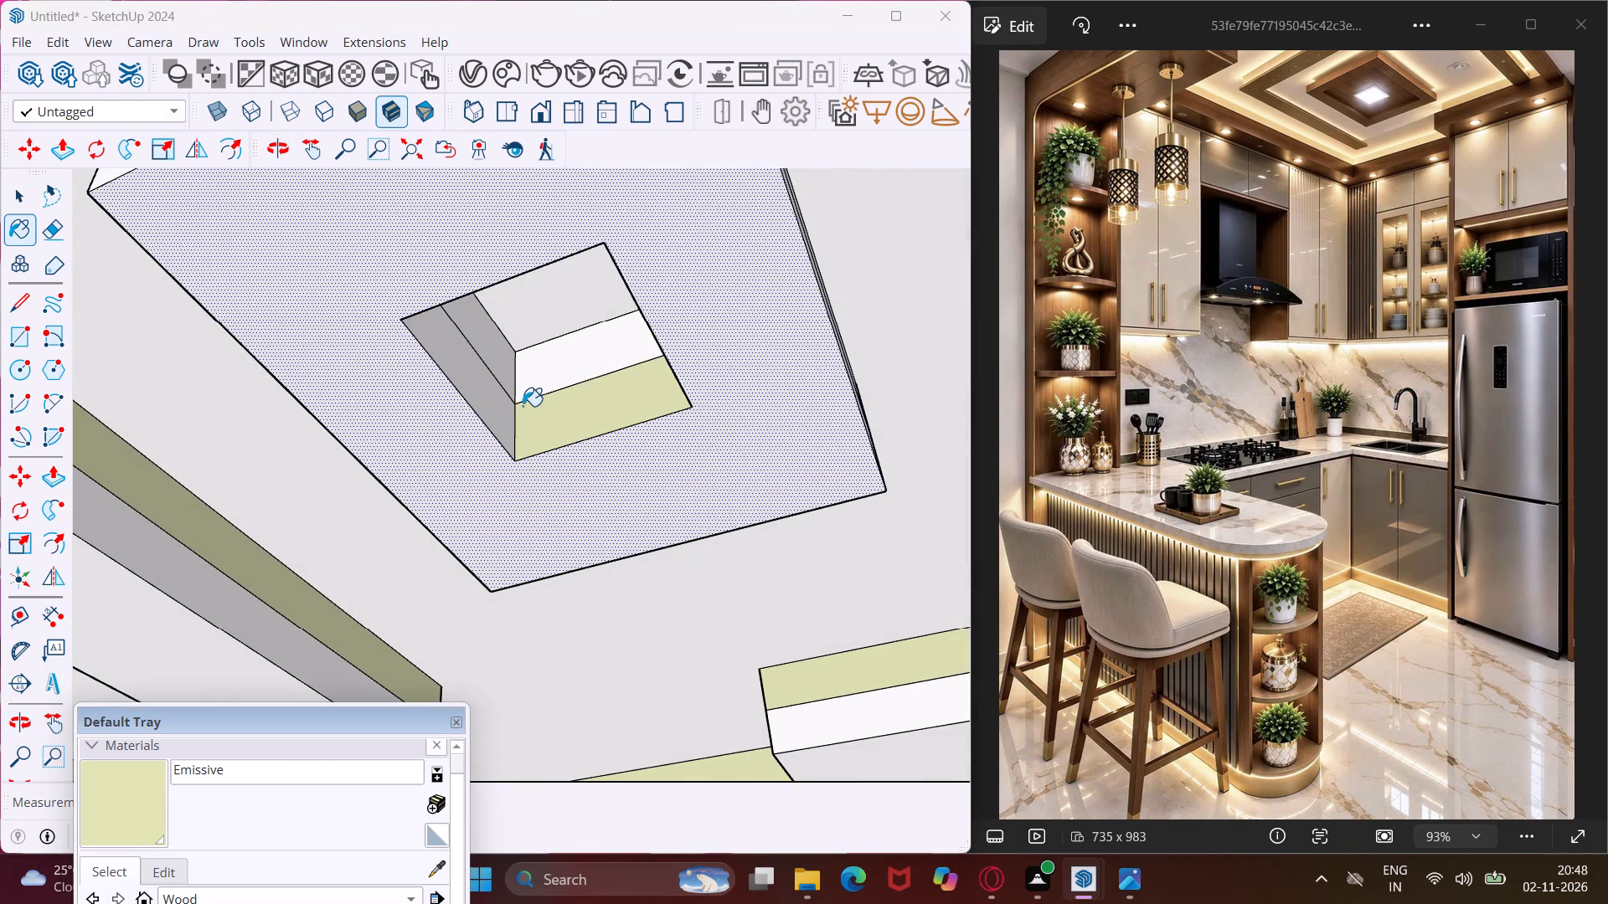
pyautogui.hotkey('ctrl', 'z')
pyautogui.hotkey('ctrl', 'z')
# Paint the upper bands on all four walls of the light panel's central recess with the Emissive material.
pyautogui.click(551, 377)
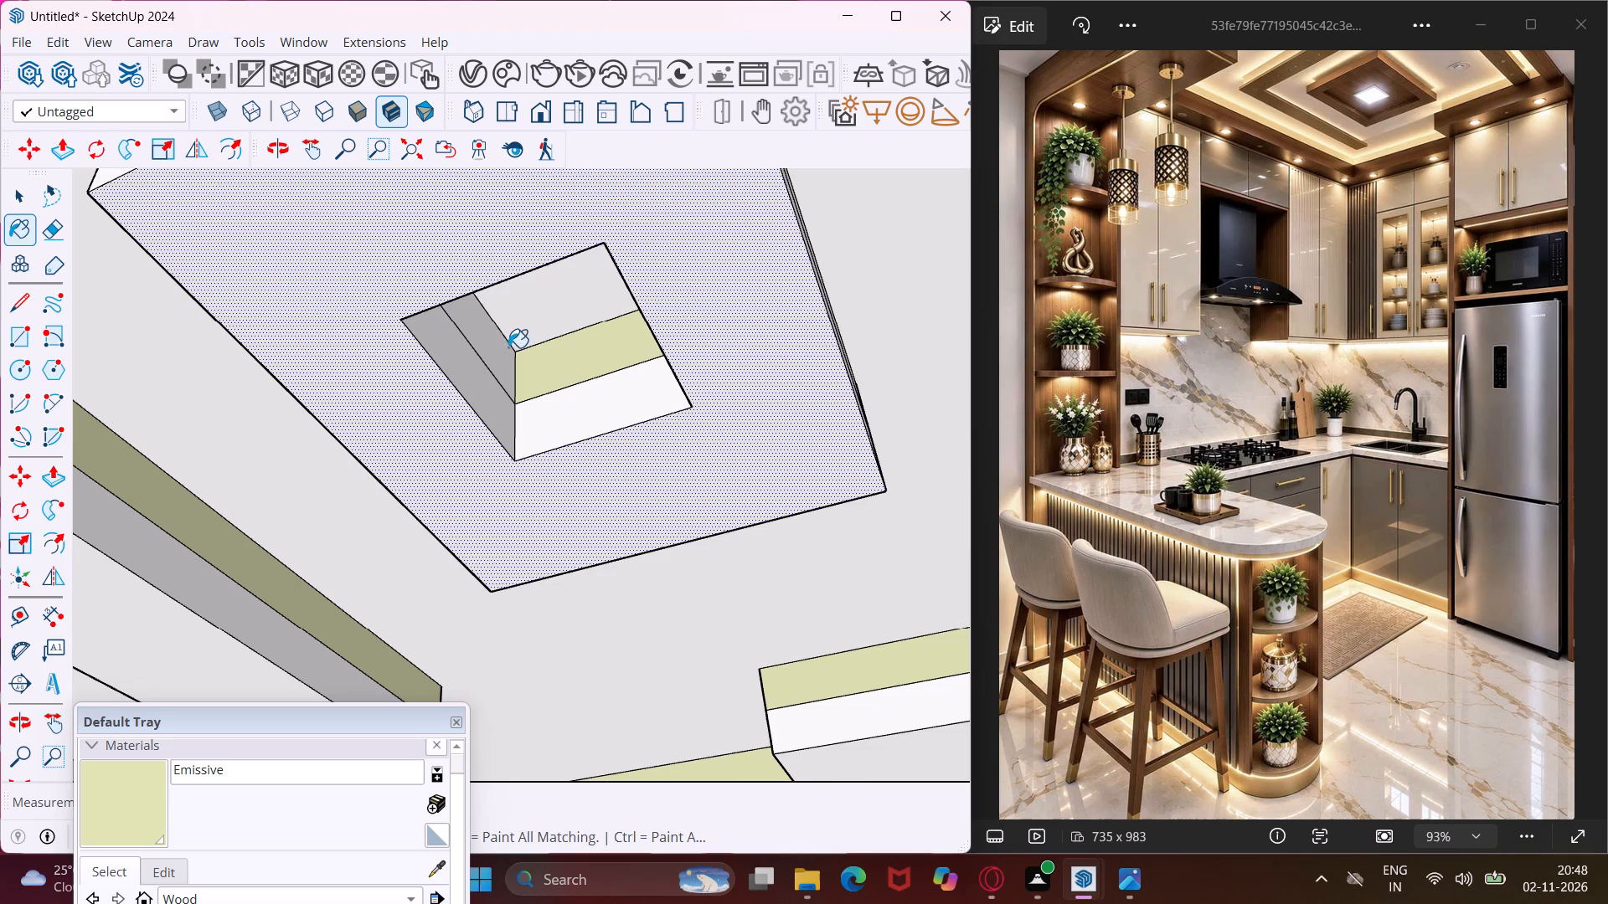
pyautogui.click(499, 345)
pyautogui.scroll(1, 499, 345)
pyautogui.moveTo(499, 345); pyautogui.dragTo(745, 365, button='middle')
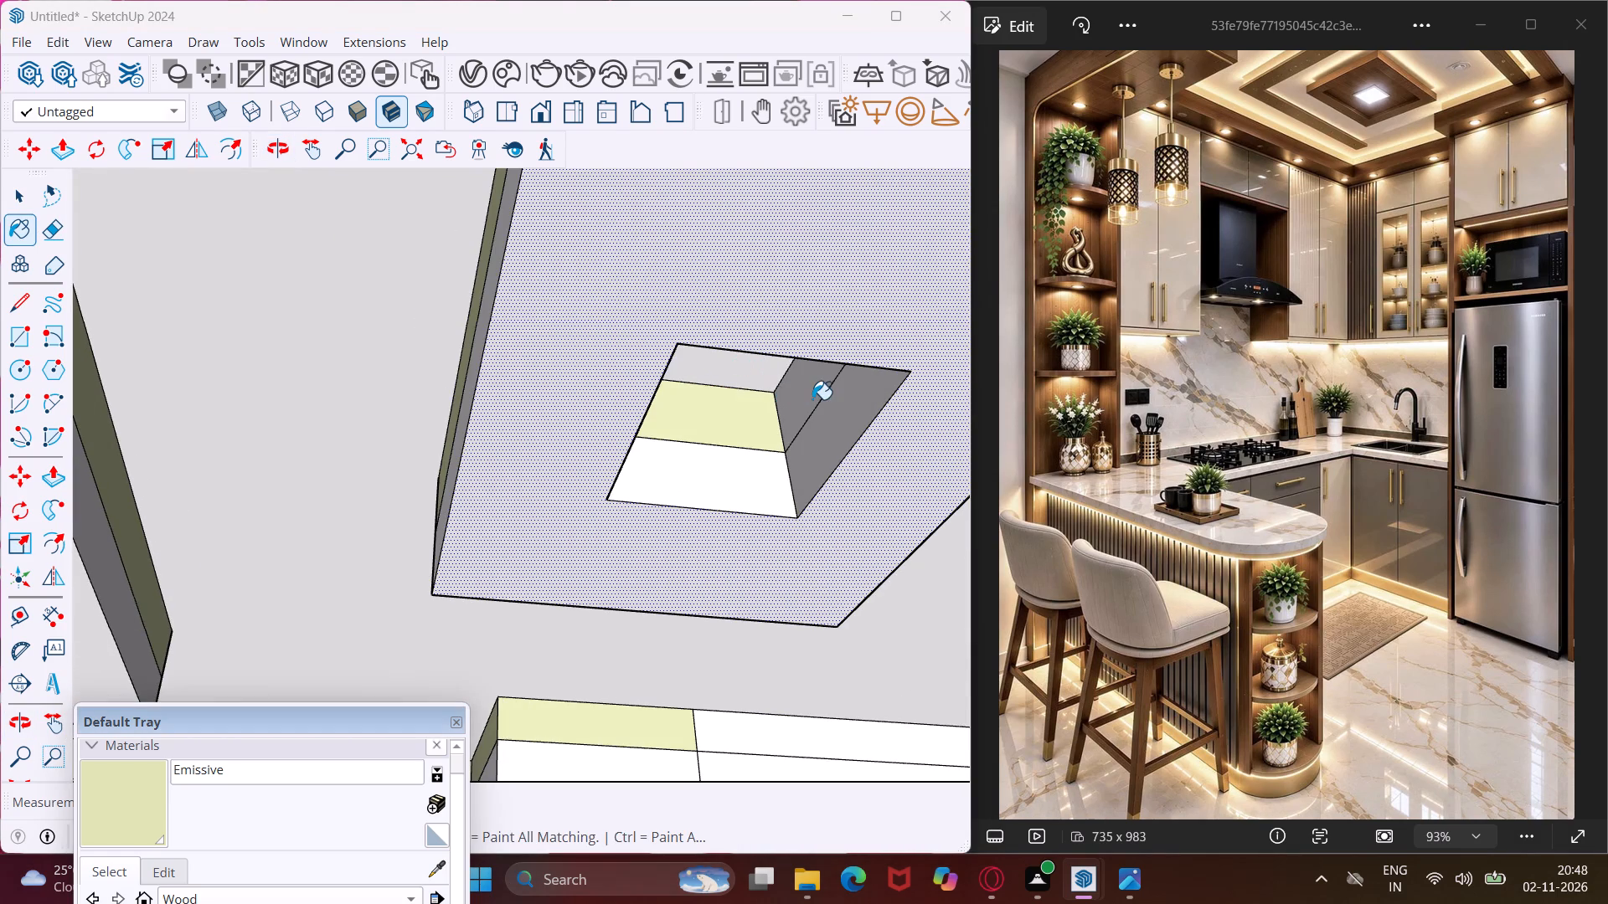
pyautogui.click(809, 393)
pyautogui.moveTo(809, 393); pyautogui.dragTo(197, 317, button='middle')
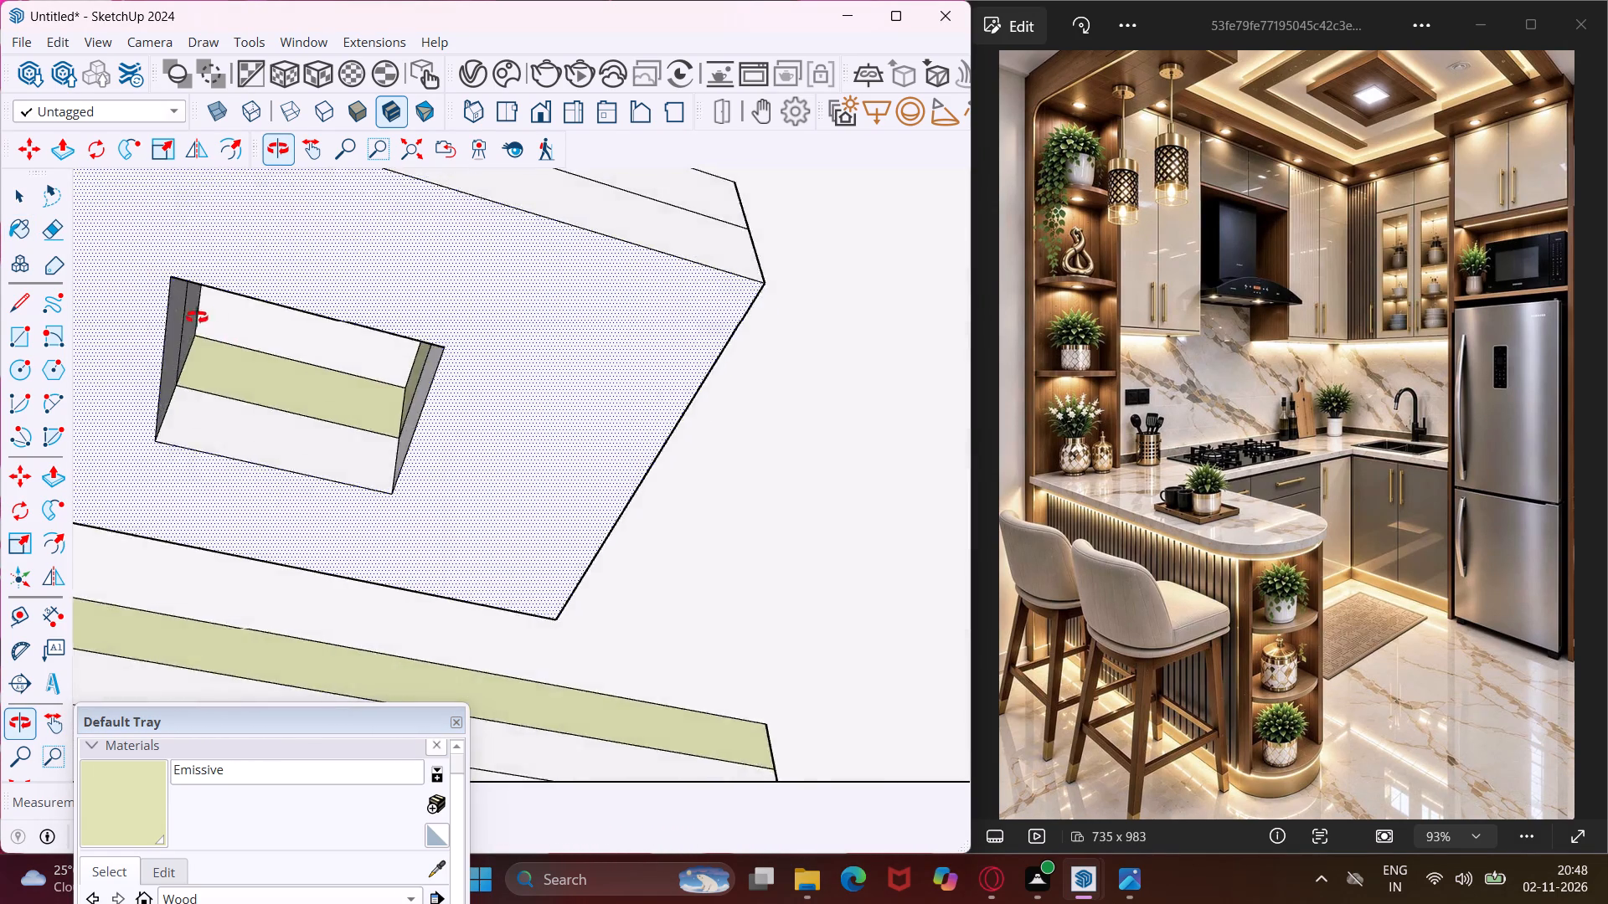
pyautogui.moveTo(197, 317); pyautogui.dragTo(181, 317, button='middle')
pyautogui.scroll(2, 170, 361)
pyautogui.click(170, 375)
pyautogui.moveTo(219, 393); pyautogui.dragTo(247, 400, button='middle')
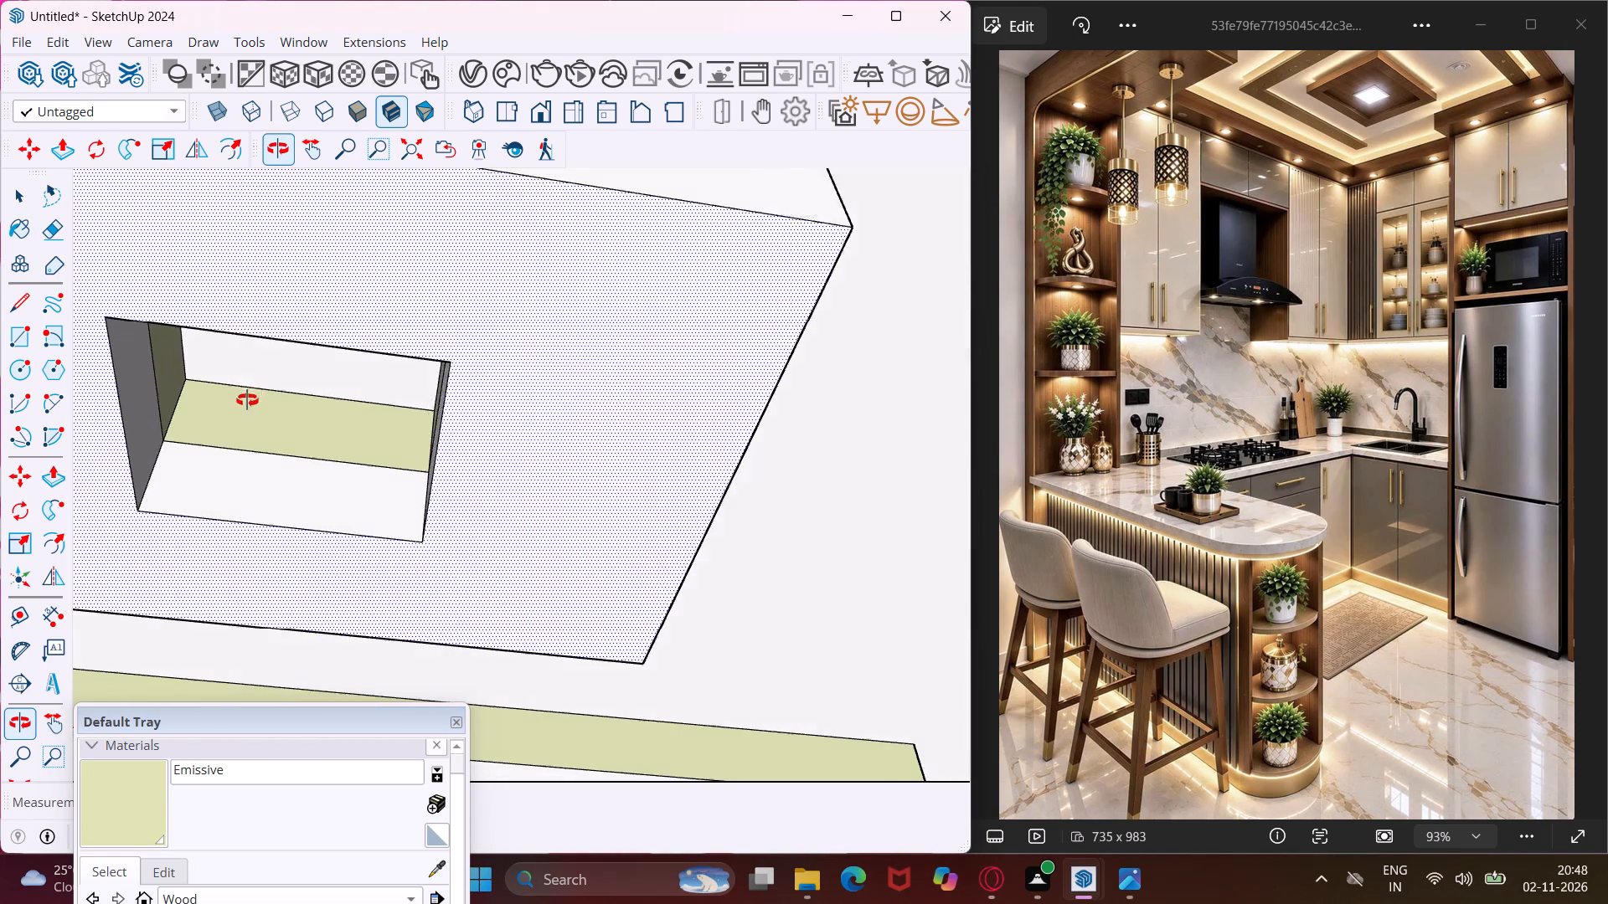
# Paint the upper bands on the light panel's remaining unpainted outer sides with the Emissive material.
pyautogui.moveTo(247, 400); pyautogui.dragTo(260, 562, button='middle')
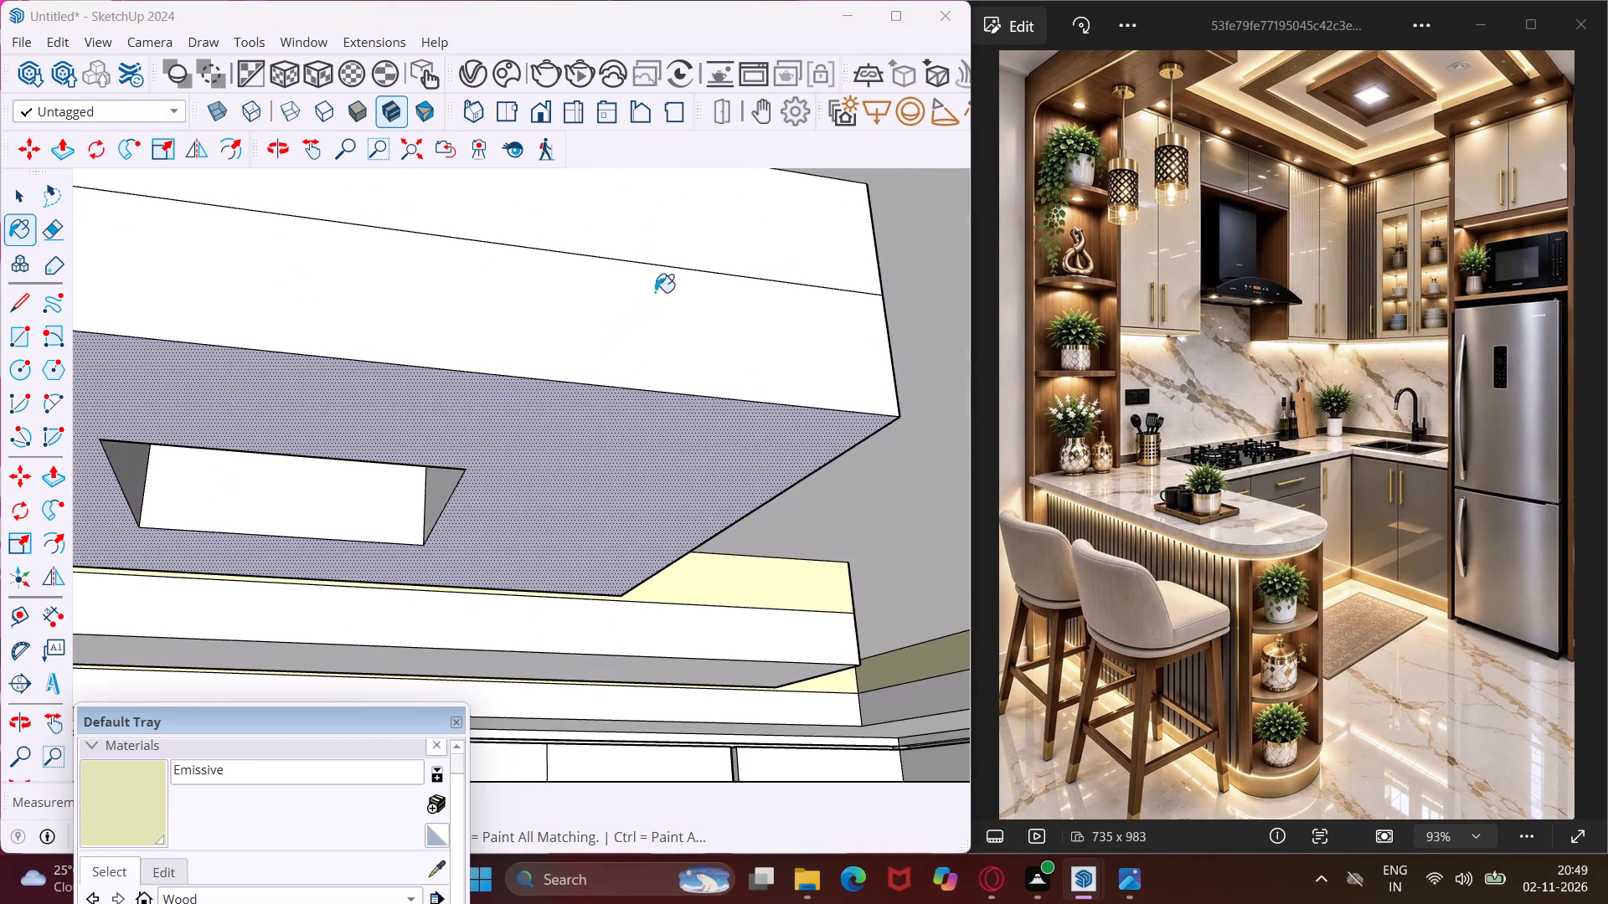
pyautogui.click(669, 250)
pyautogui.moveTo(868, 304); pyautogui.dragTo(783, 282, button='middle')
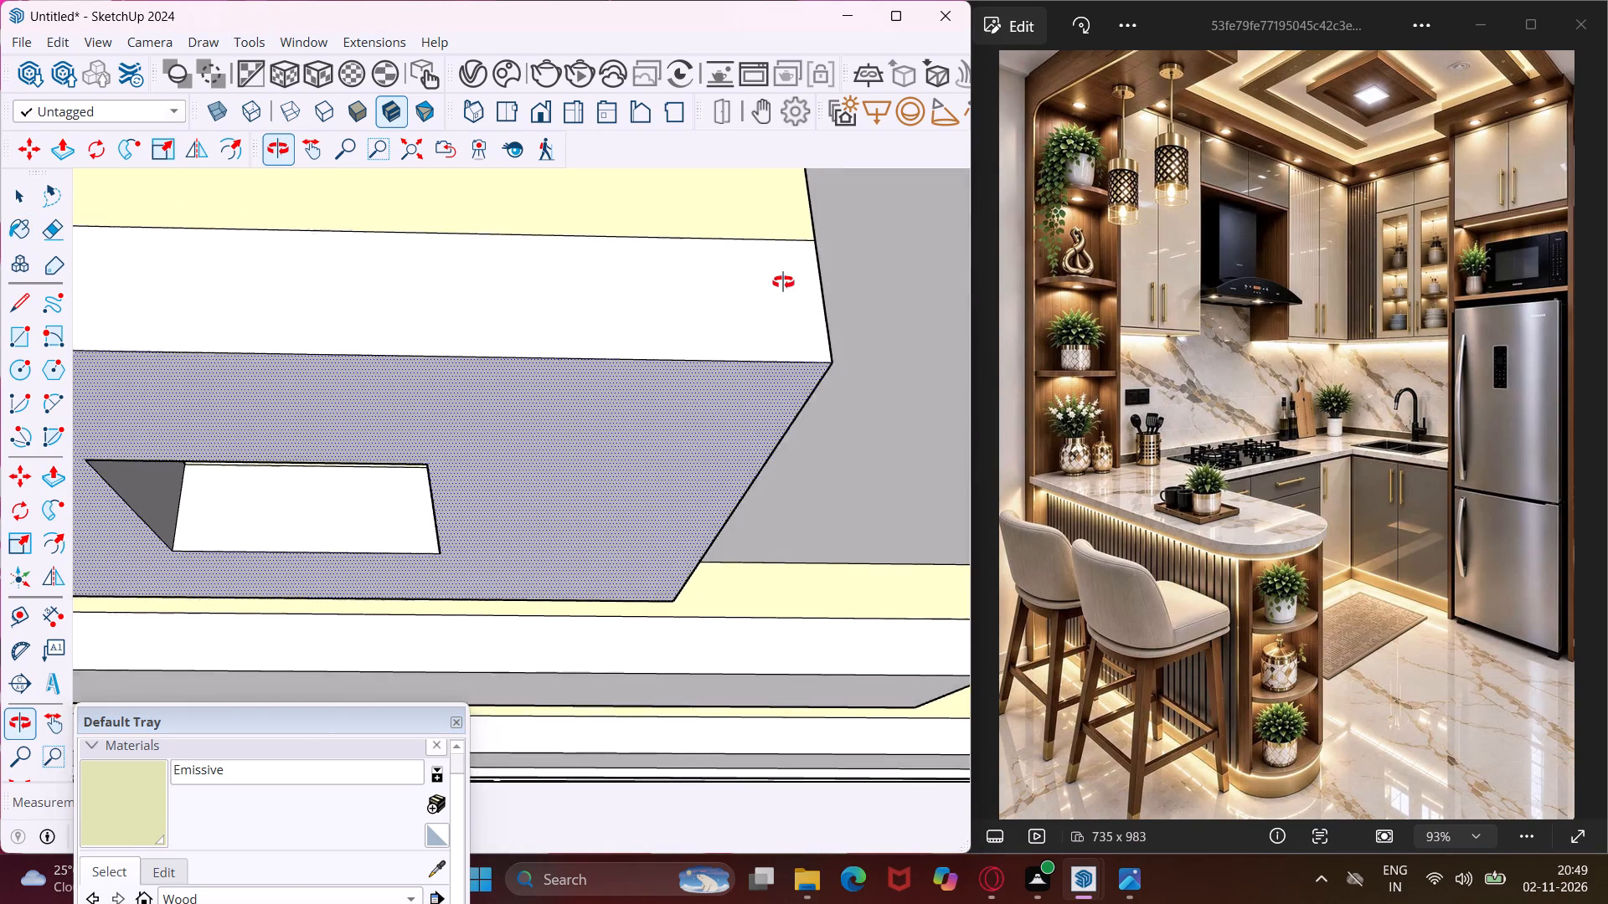
pyautogui.moveTo(783, 282); pyautogui.dragTo(342, 324, button='middle')
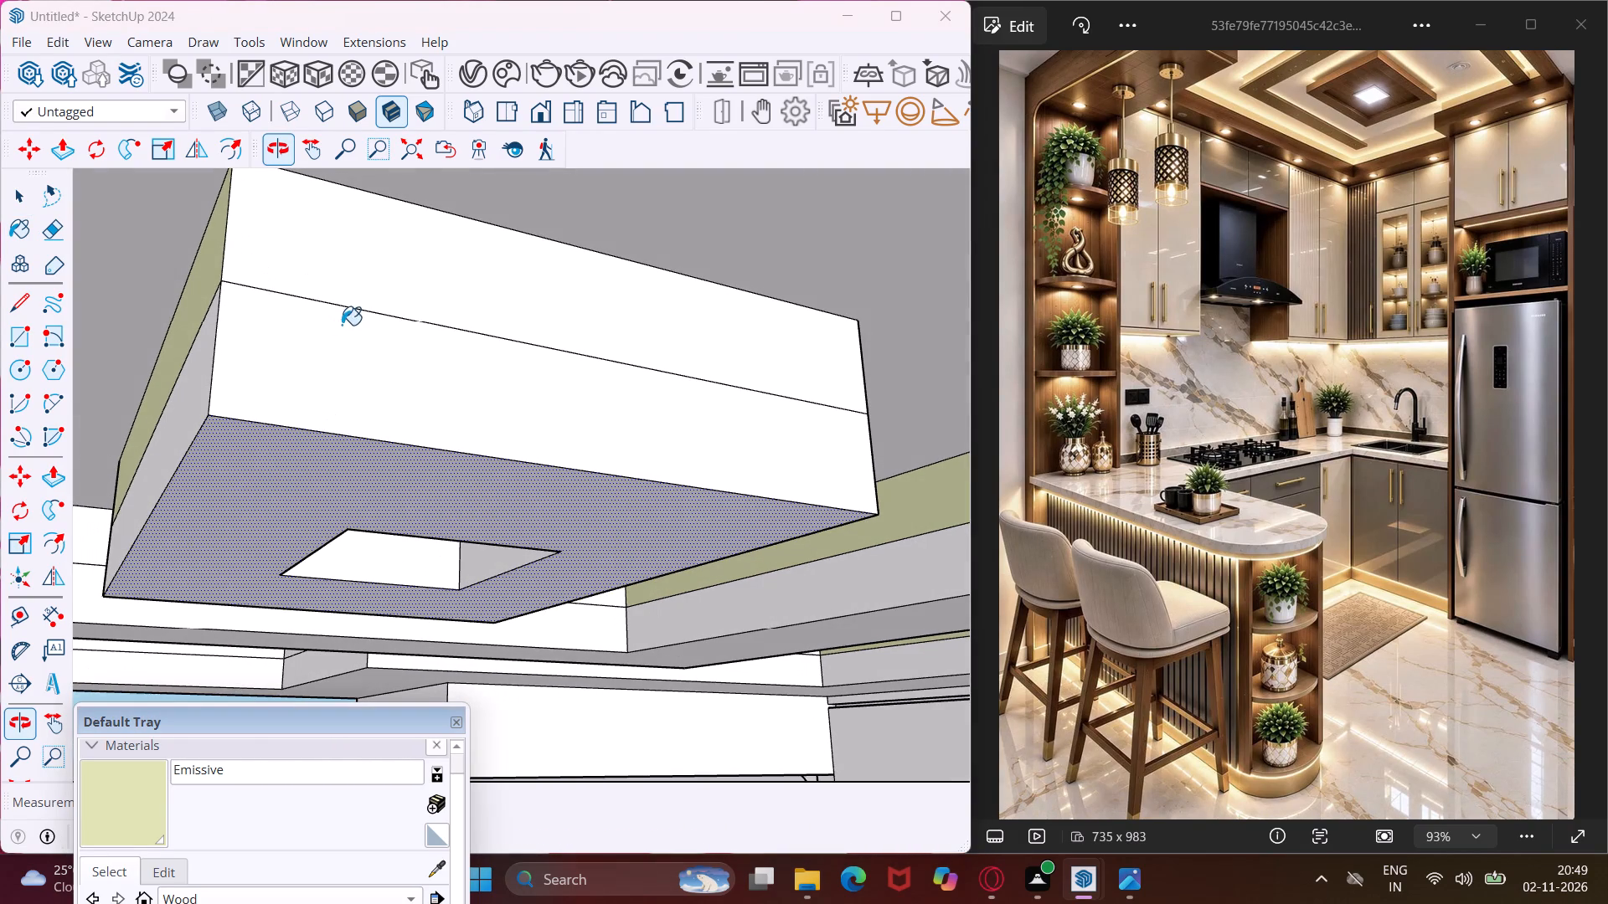
pyautogui.click(449, 295)
pyautogui.scroll(-4, 456, 323)
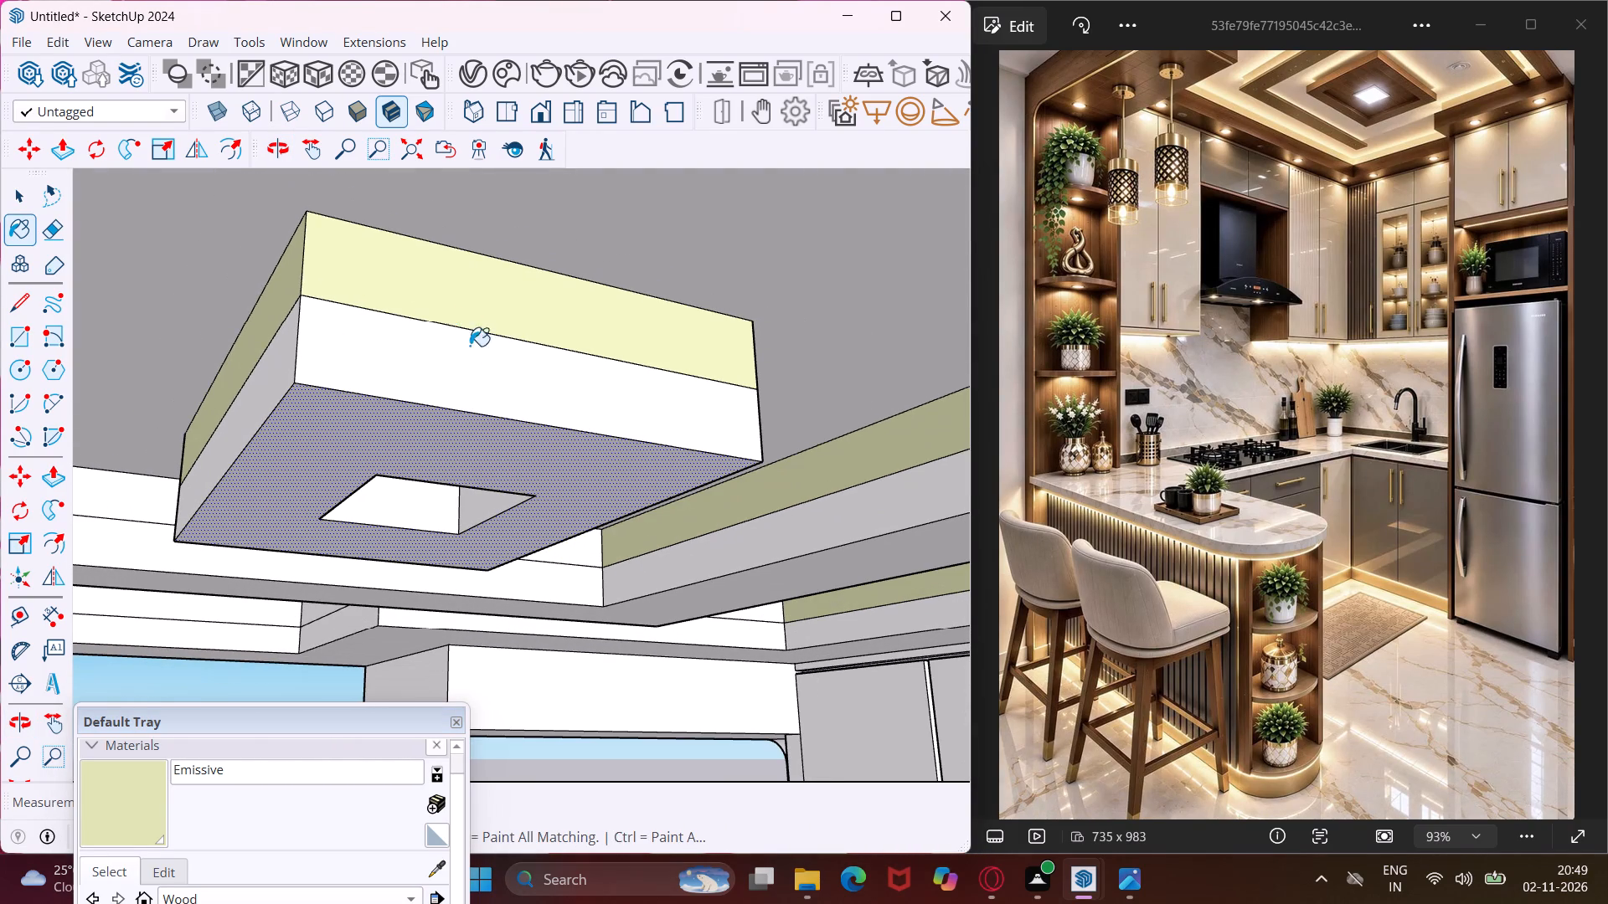
# Paint Emissive on the upper bands of the two ceiling border sides visible behind the light panel.
pyautogui.click(581, 549)
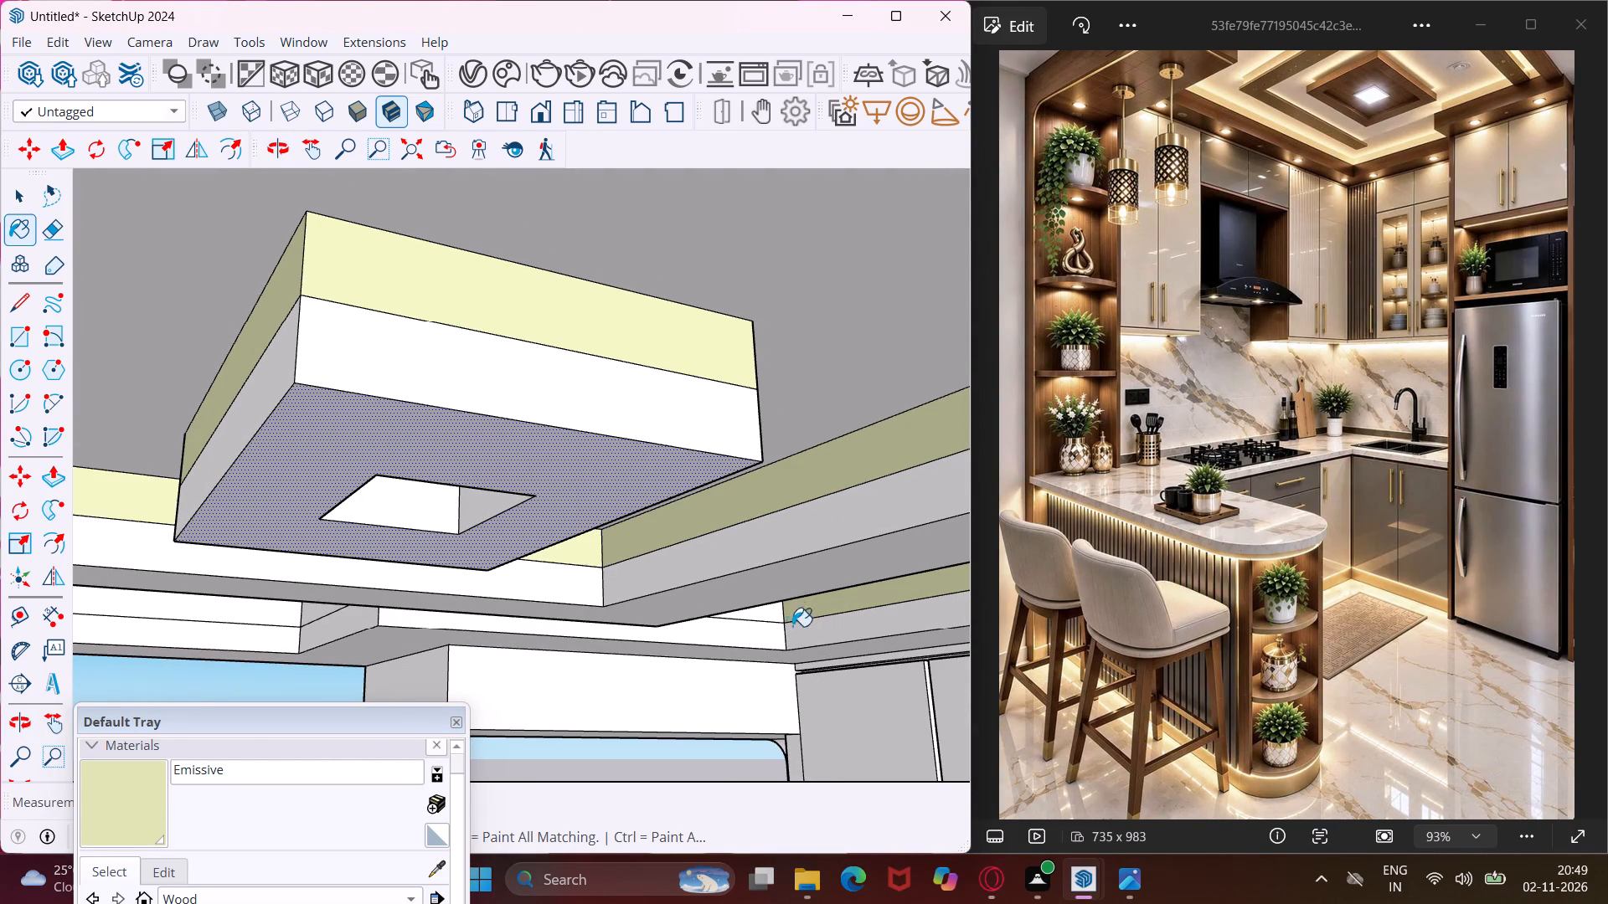
pyautogui.scroll(4, 786, 620)
pyautogui.click(773, 606)
# Paint the upper bands on both sides of the outer ceiling border's stepped corner with the Emissive material.
pyautogui.scroll(-7, 770, 604)
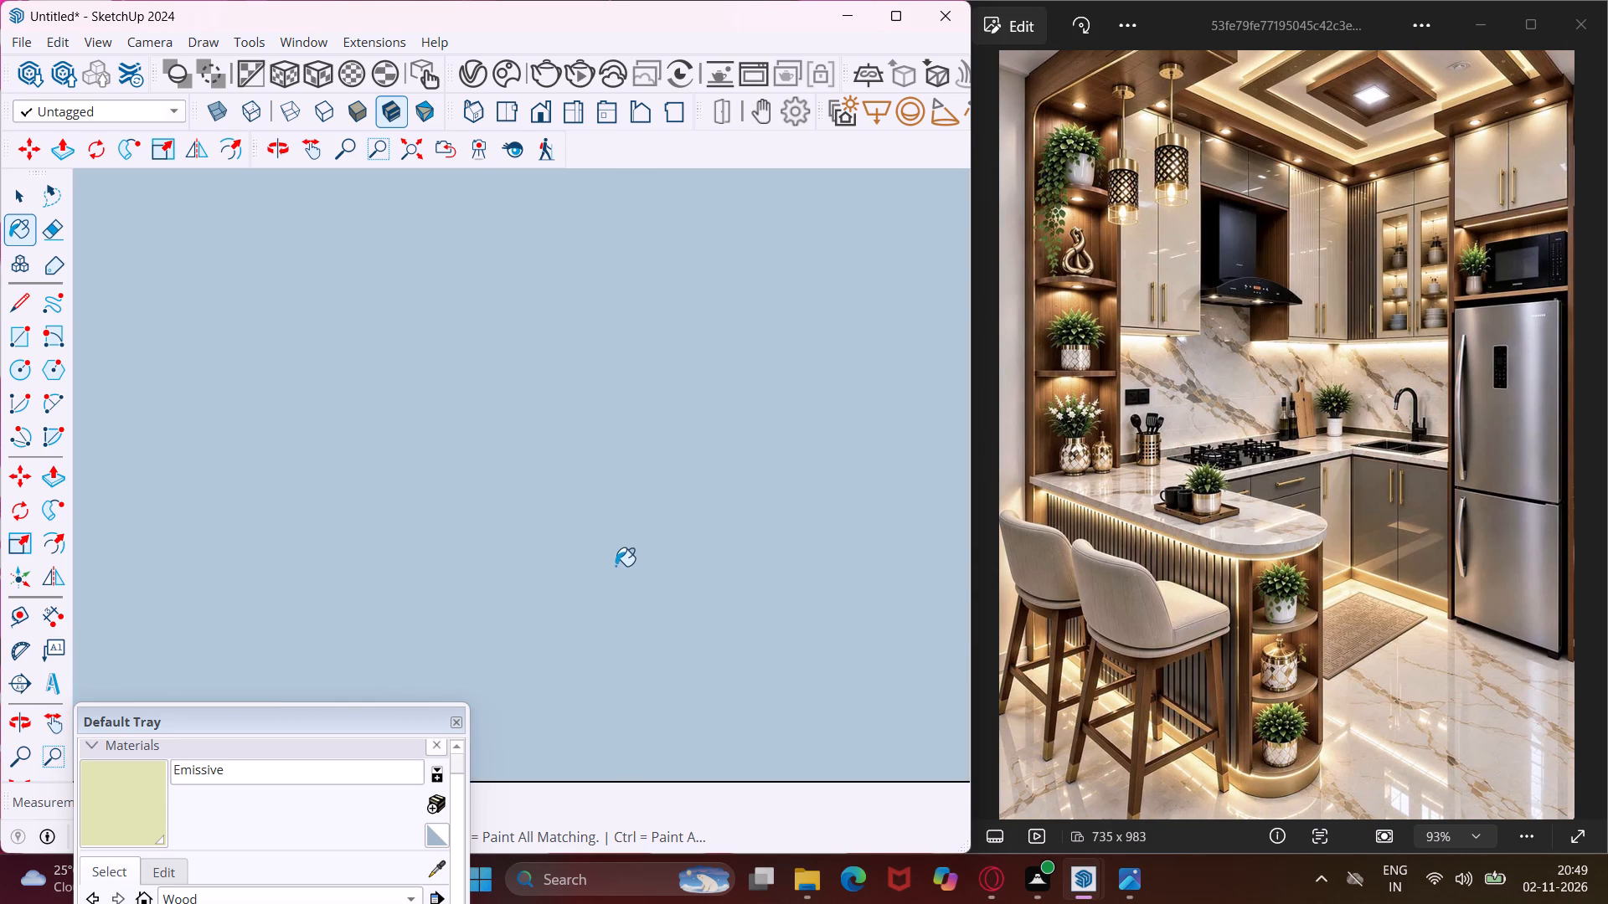
pyautogui.scroll(20, 611, 547)
pyautogui.scroll(18, 611, 547)
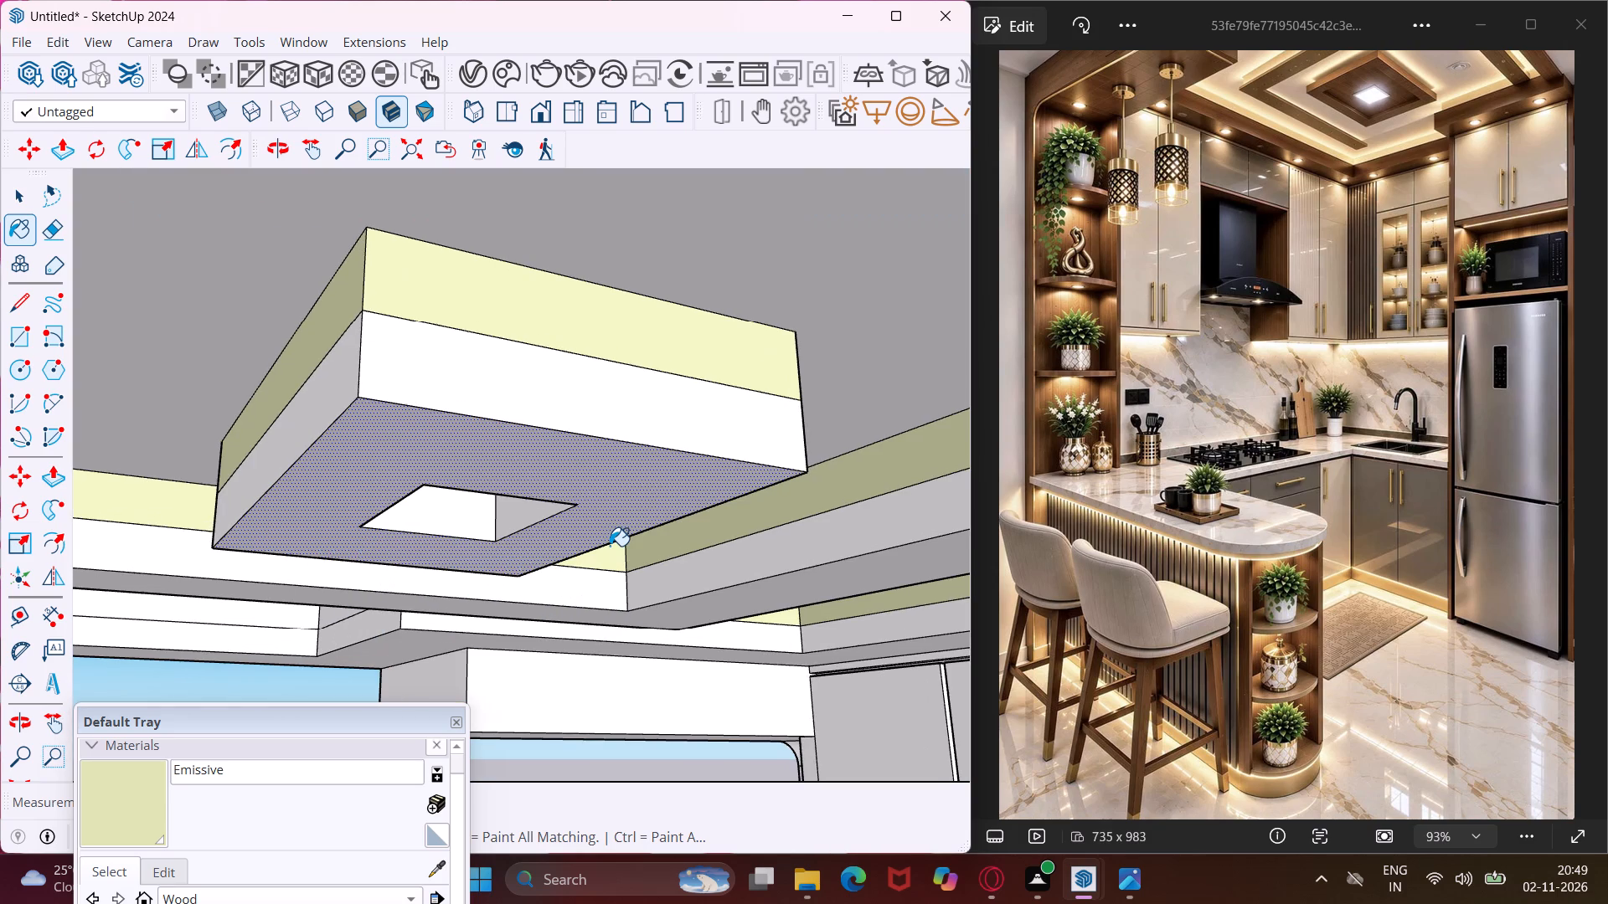
pyautogui.scroll(-2, 604, 546)
pyautogui.scroll(5, 420, 619)
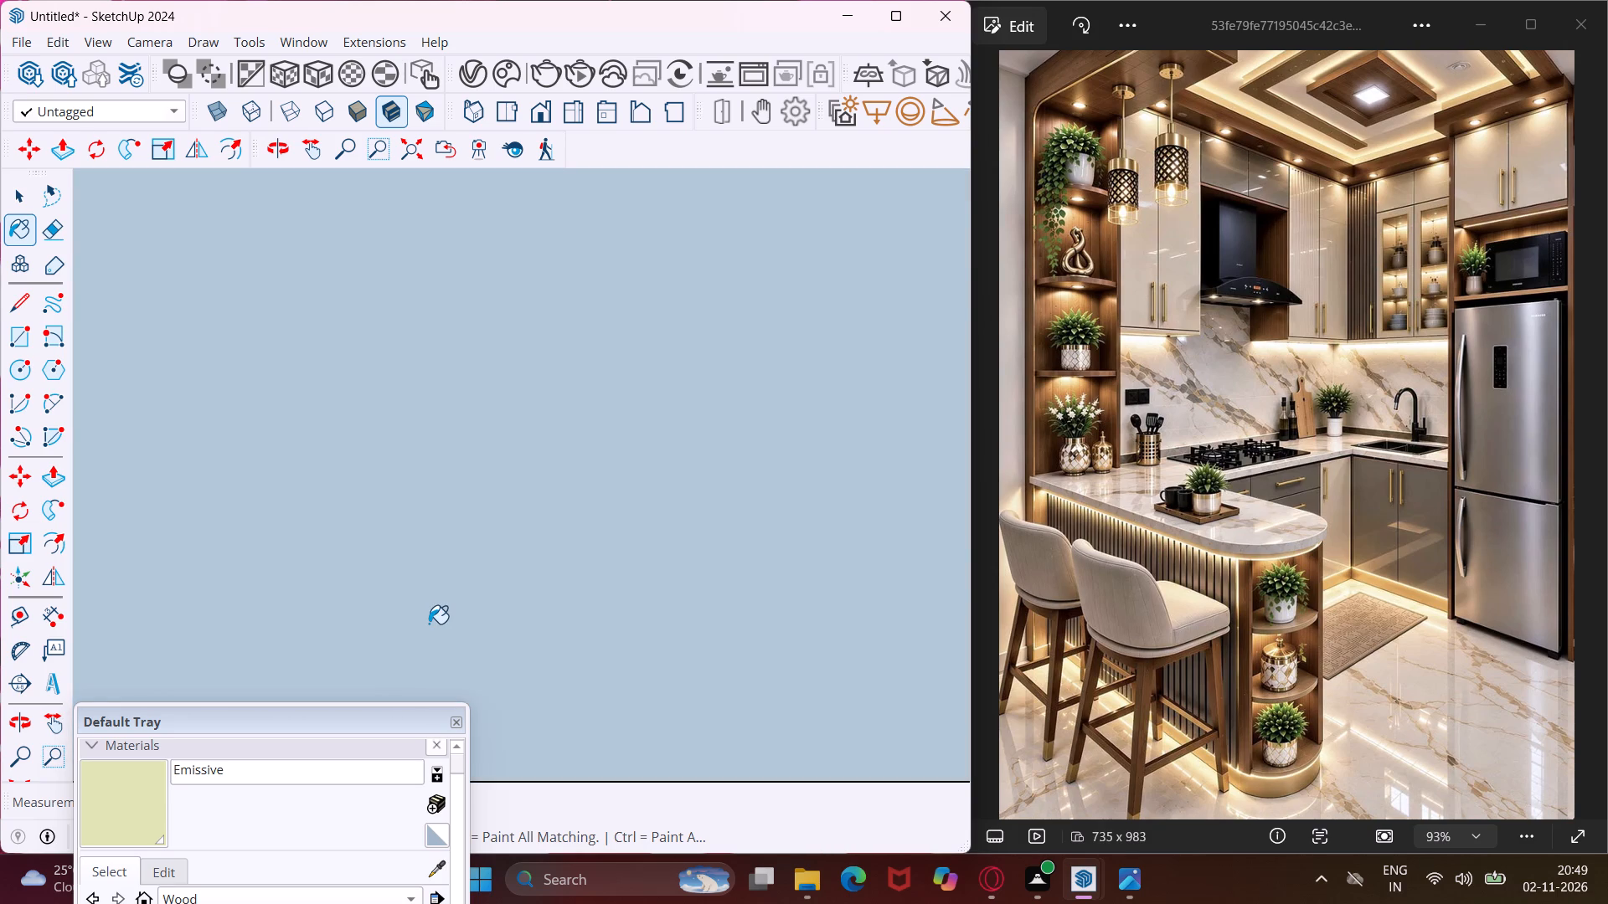
pyautogui.scroll(20, 429, 624)
pyautogui.scroll(6, 429, 624)
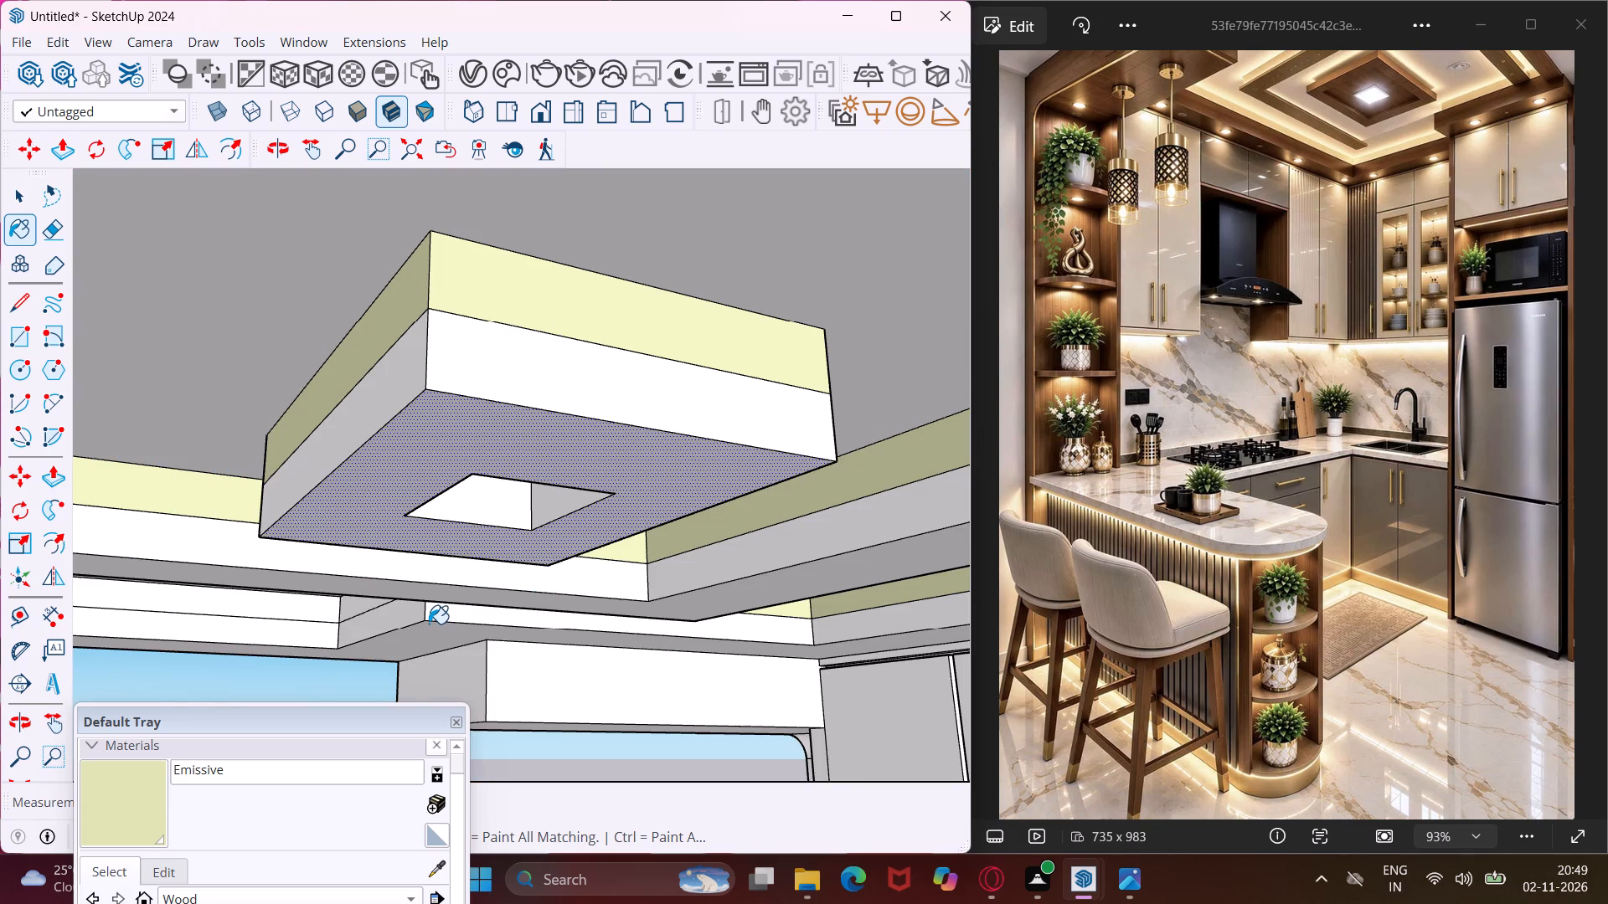
pyautogui.moveTo(360, 602); pyautogui.dragTo(404, 602, button='middle')
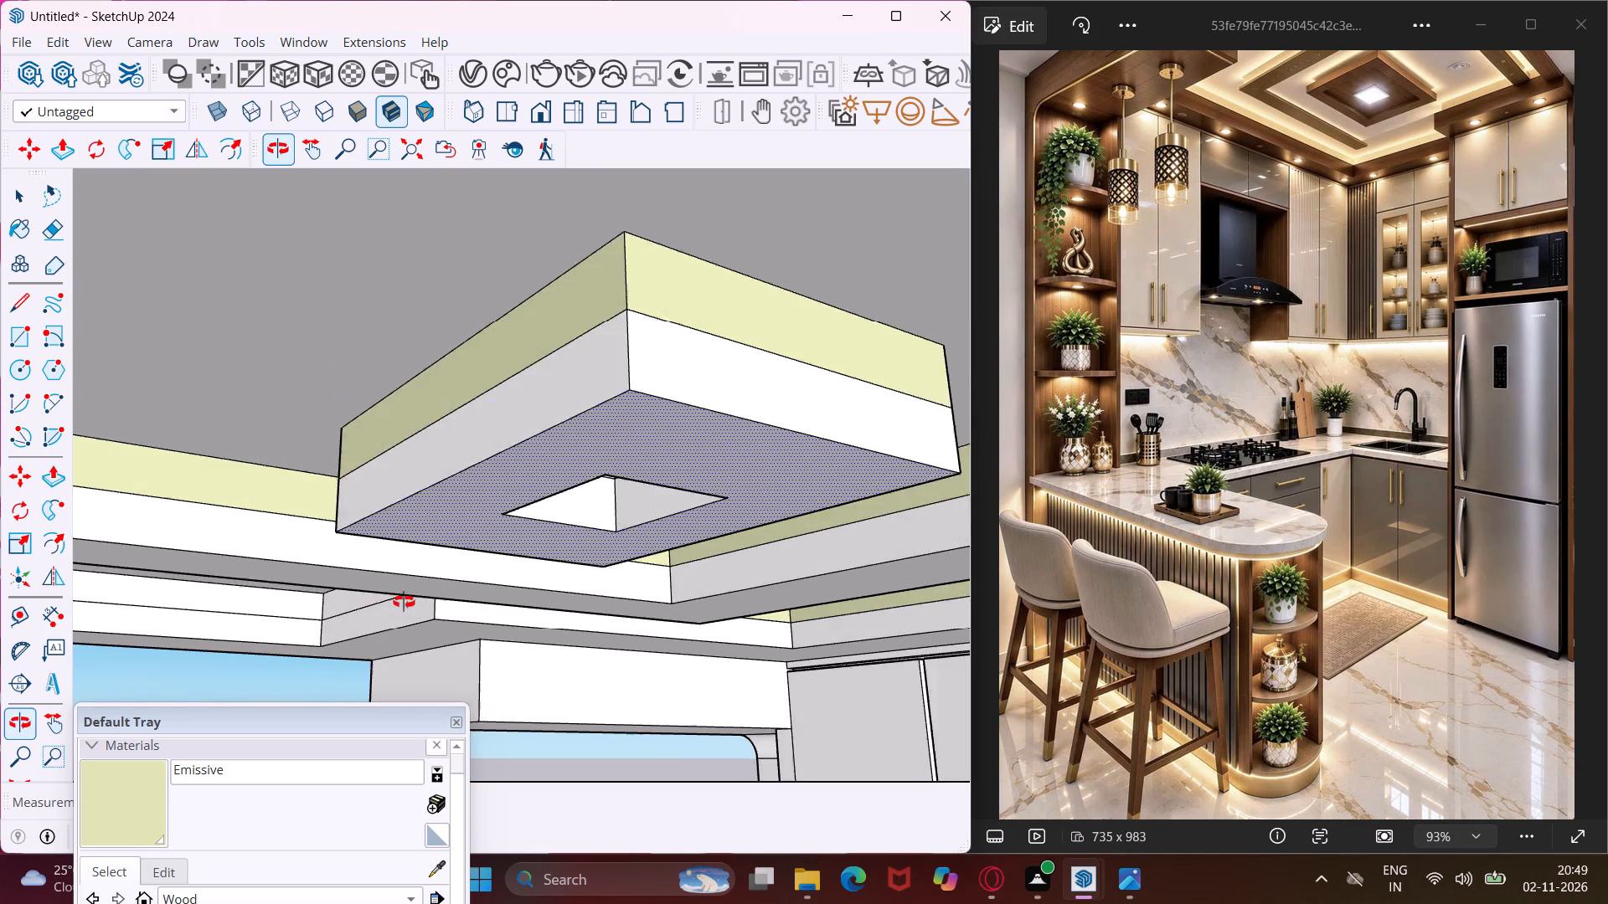
pyautogui.moveTo(404, 602); pyautogui.dragTo(501, 558, button='middle')
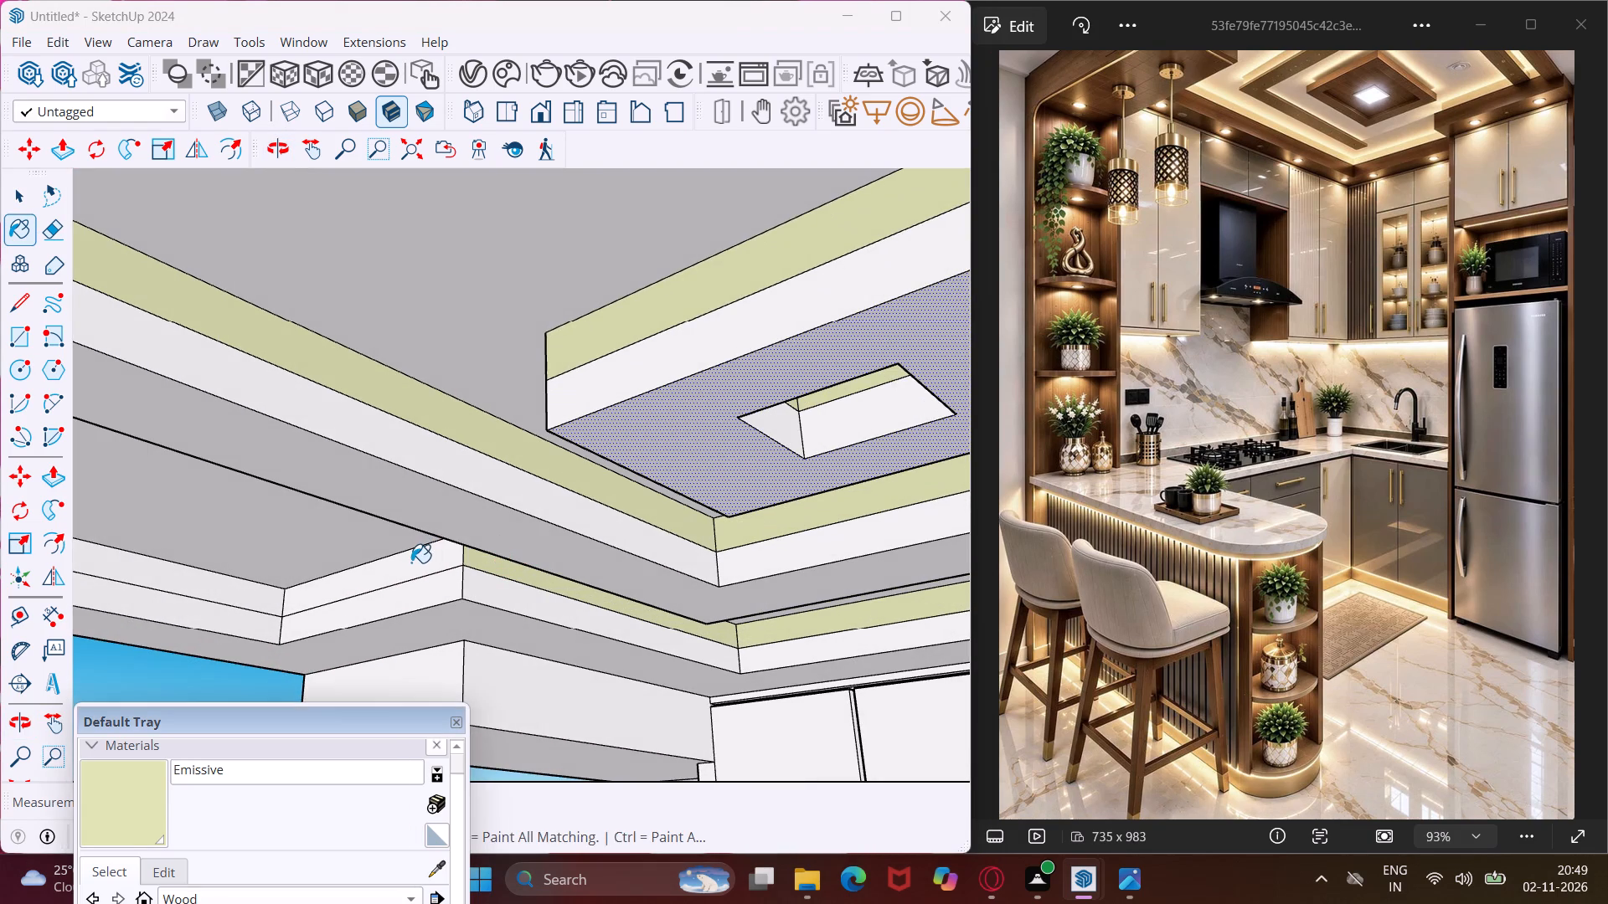
pyautogui.click(411, 562)
pyautogui.click(250, 591)
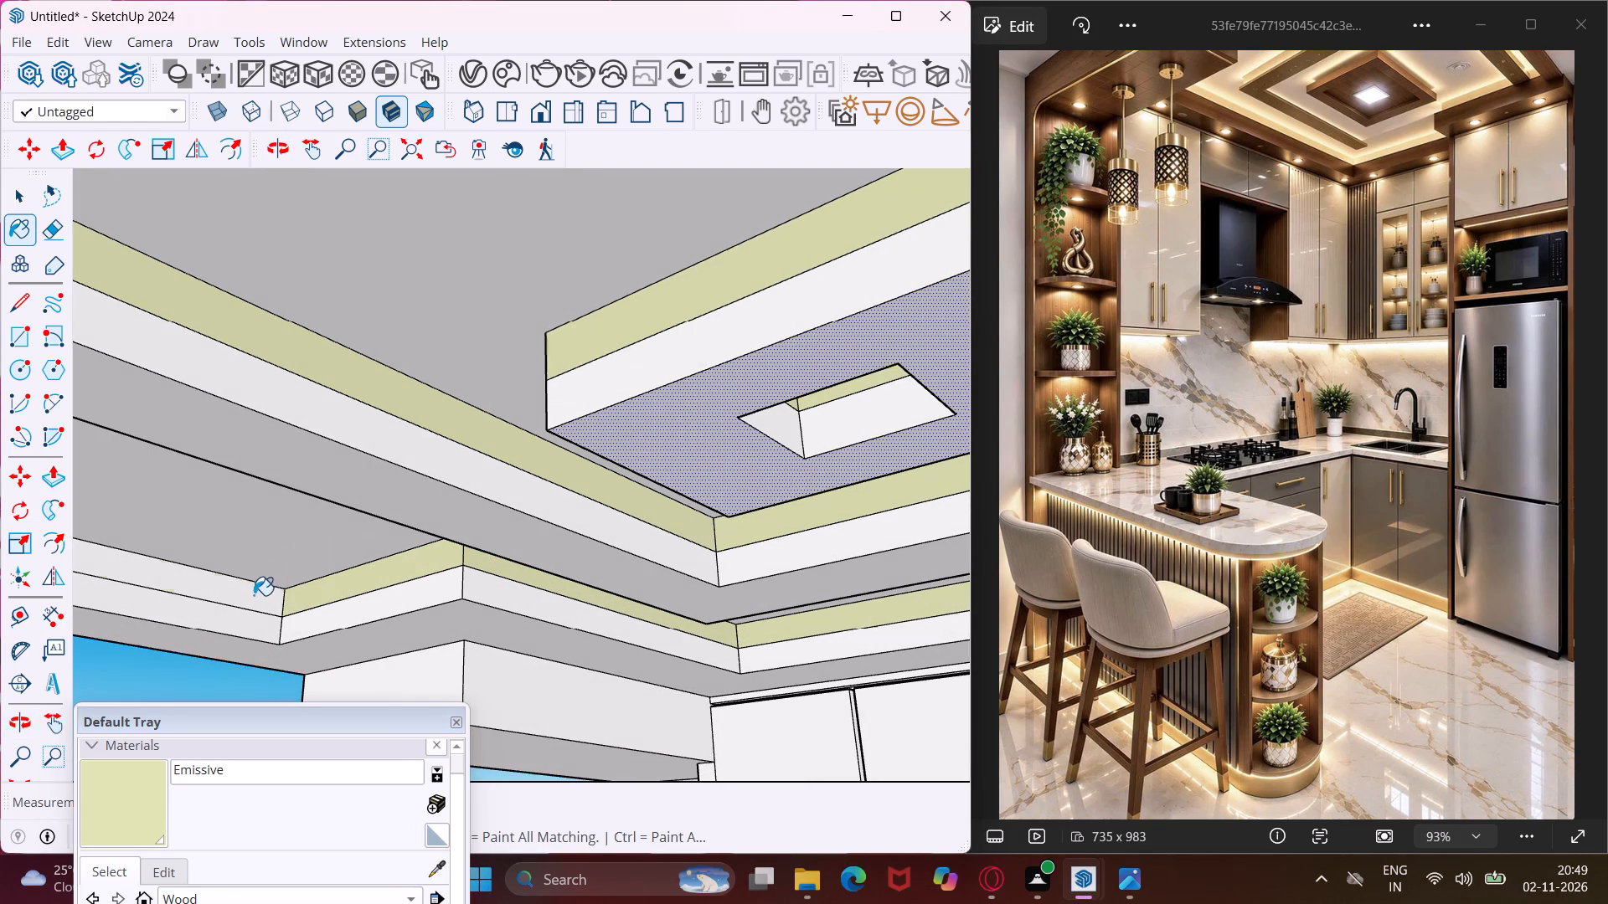
# Paint Emissive on the unpainted upper band at the far end of the outer ceiling border, past the stepped corner.
pyautogui.moveTo(420, 567); pyautogui.dragTo(209, 532, button='middle')
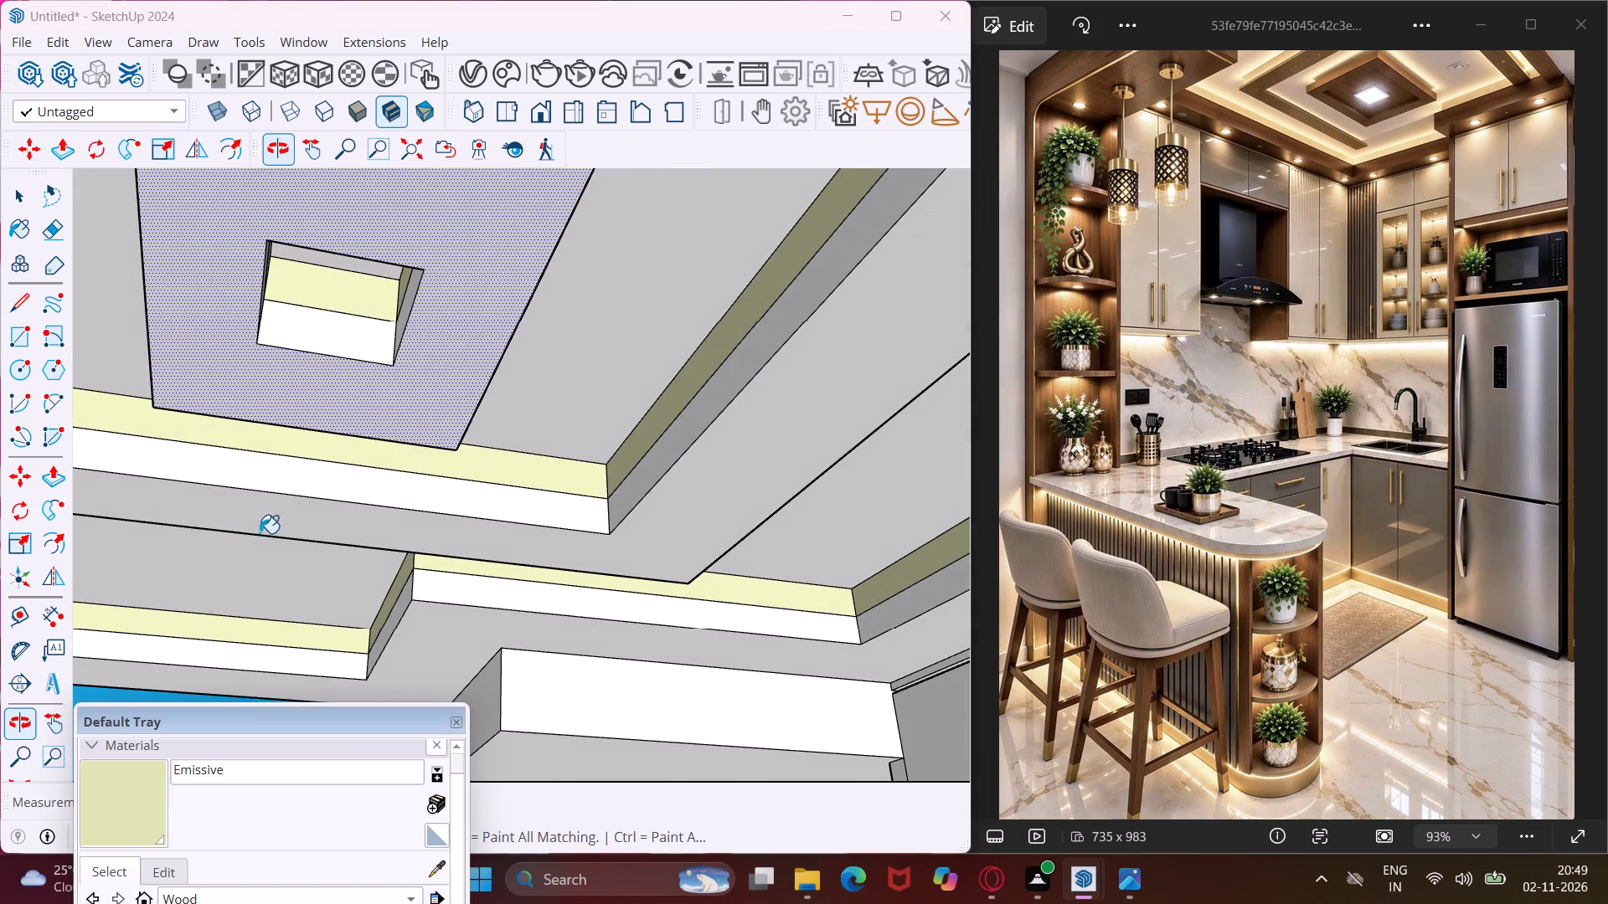
pyautogui.moveTo(632, 493); pyautogui.dragTo(343, 501, button='middle')
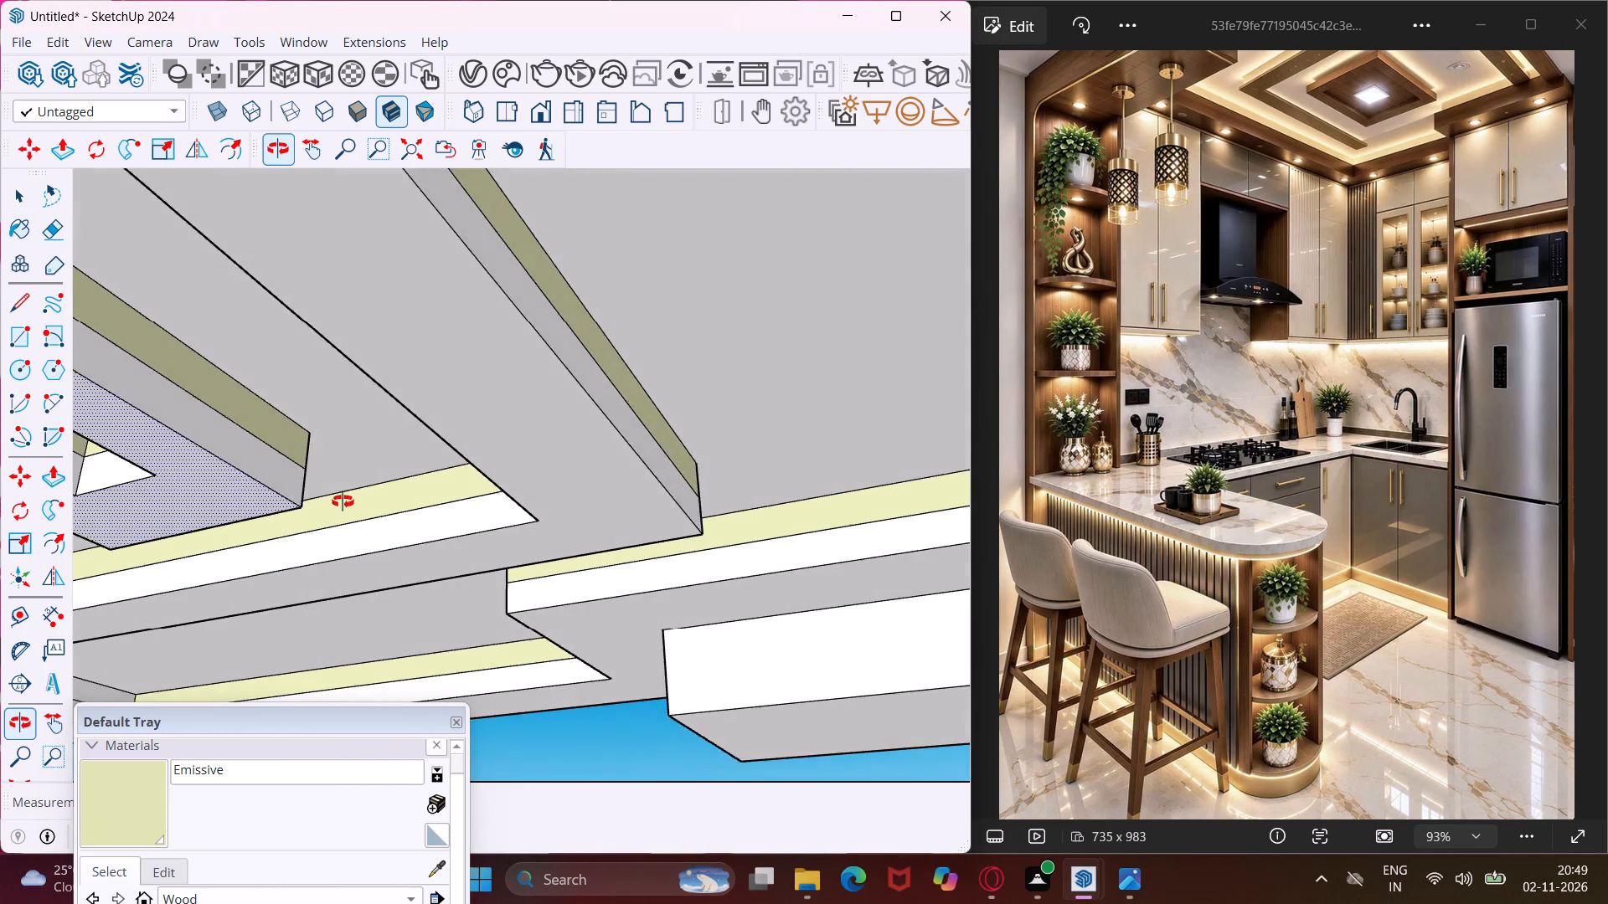
pyautogui.moveTo(343, 501); pyautogui.dragTo(287, 502, button='middle')
pyautogui.scroll(2, 157, 707)
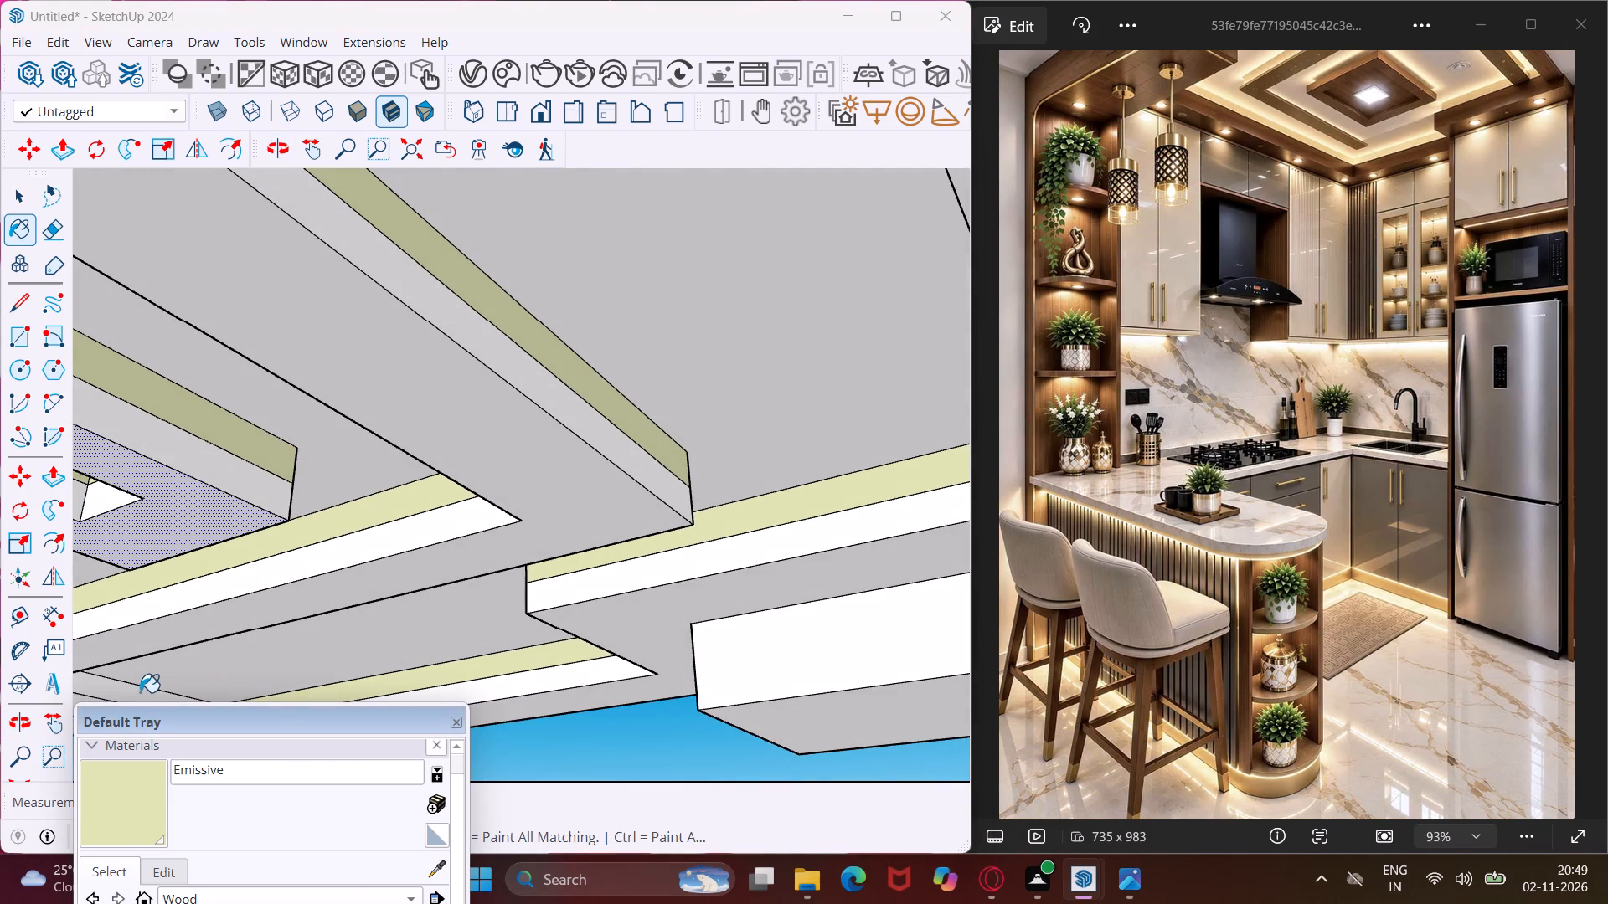
pyautogui.scroll(2, 138, 692)
pyautogui.click(138, 692)
# Paint Emissive on the ceiling border's upper band above the tall fridge cabinet, and finish painting.
pyautogui.scroll(-3, 332, 569)
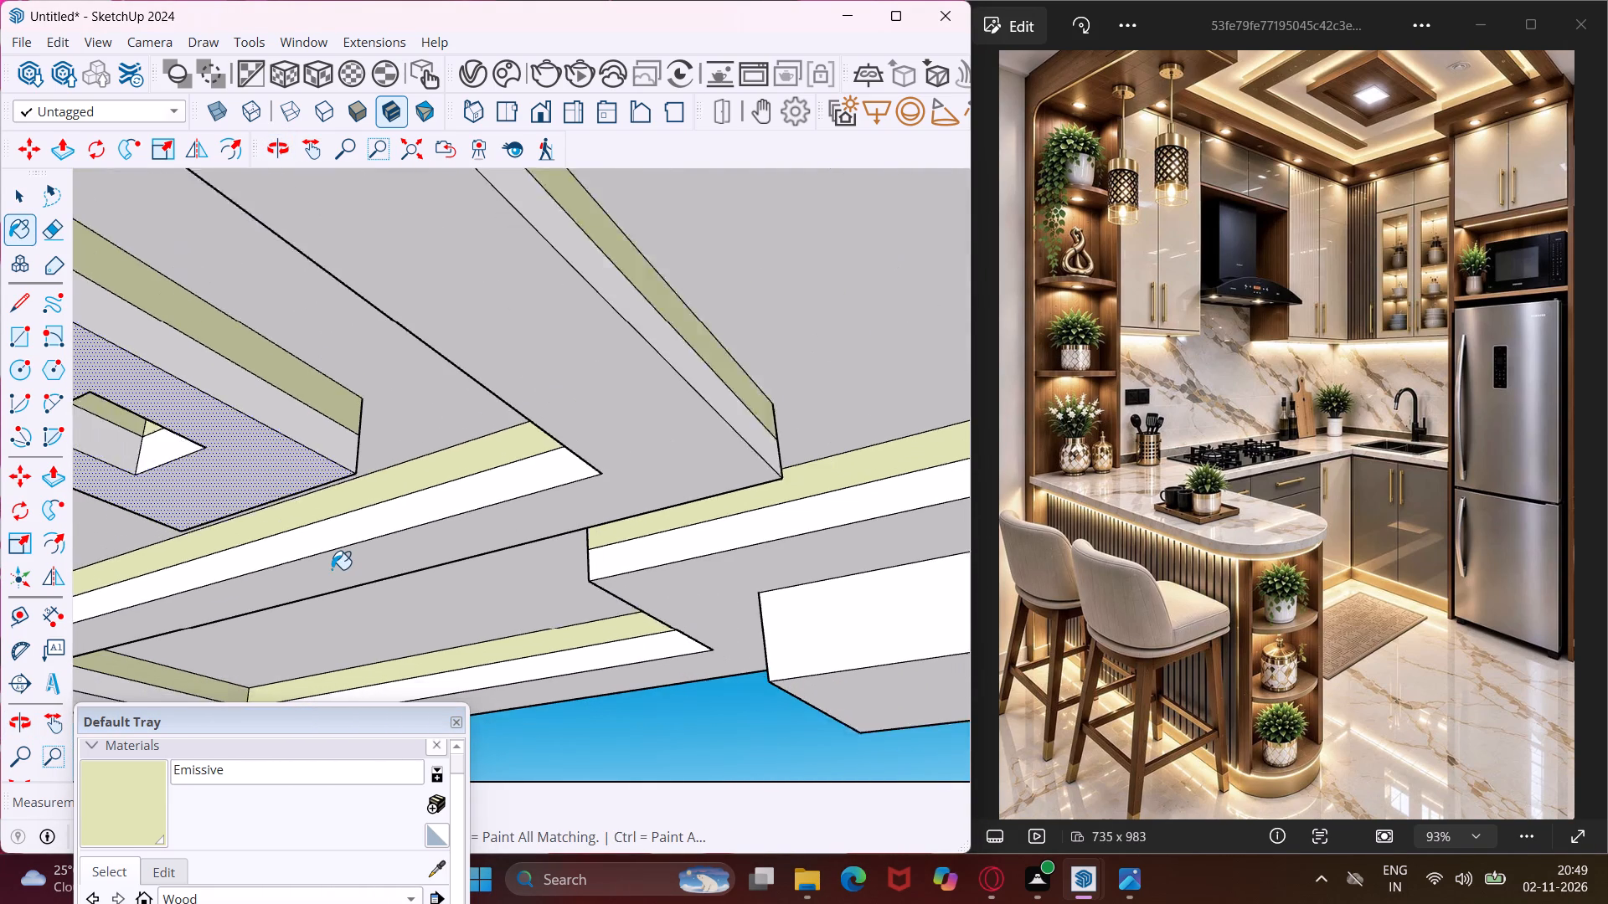
pyautogui.scroll(-4, 332, 569)
pyautogui.moveTo(343, 555); pyautogui.dragTo(849, 607, button='middle')
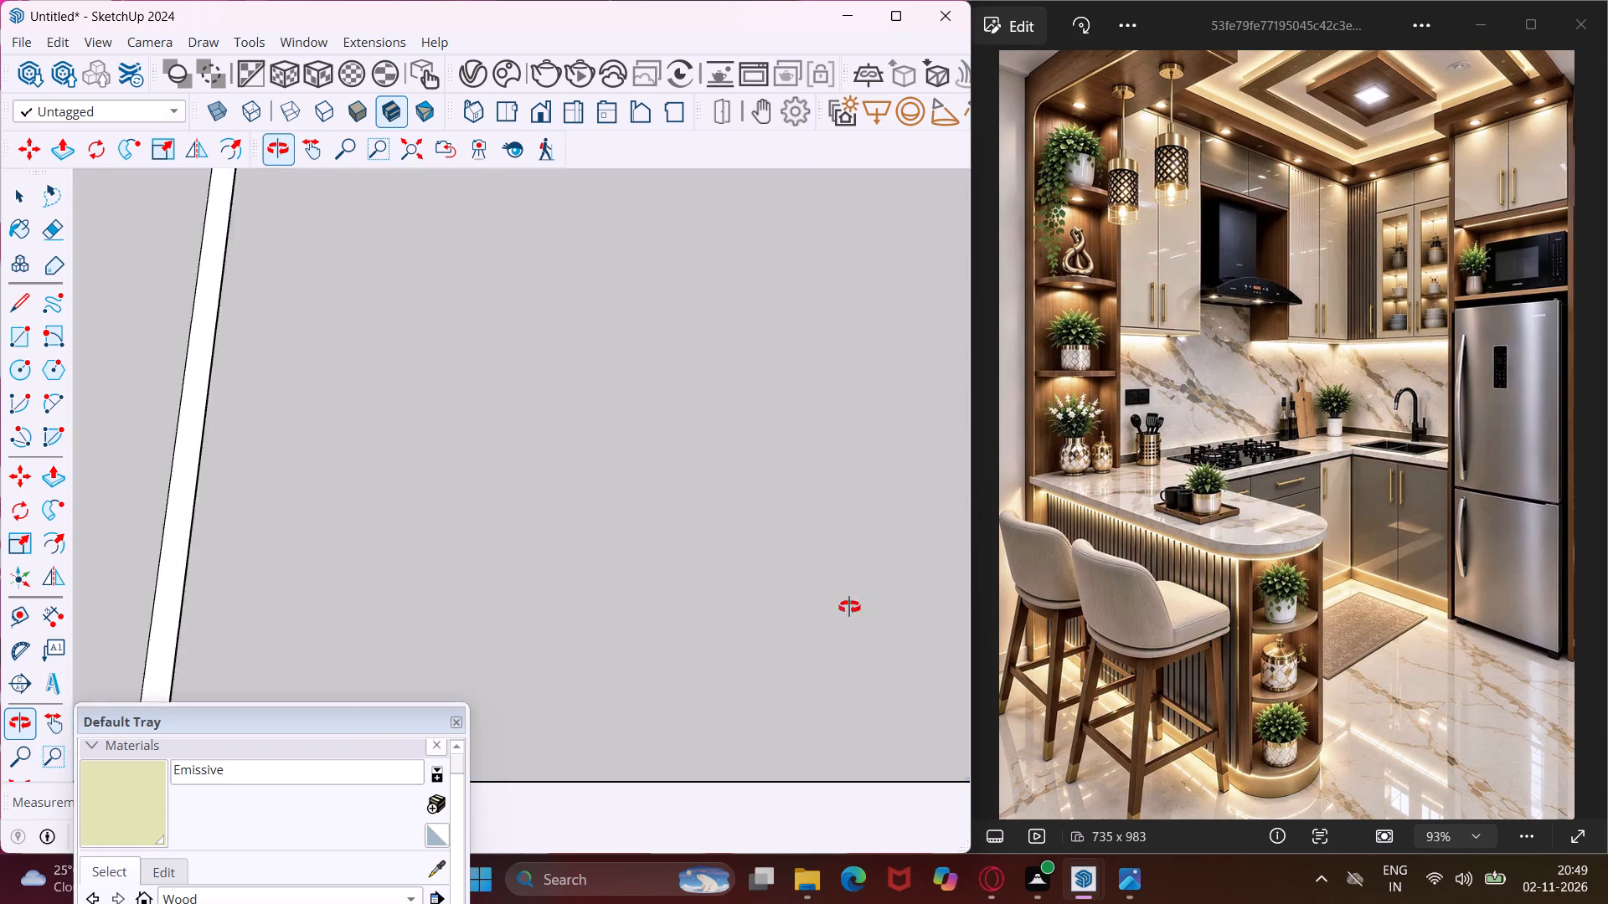
pyautogui.moveTo(849, 607); pyautogui.dragTo(1013, 647, button='middle')
pyautogui.scroll(-5, 636, 527)
pyautogui.scroll(-7, 560, 401)
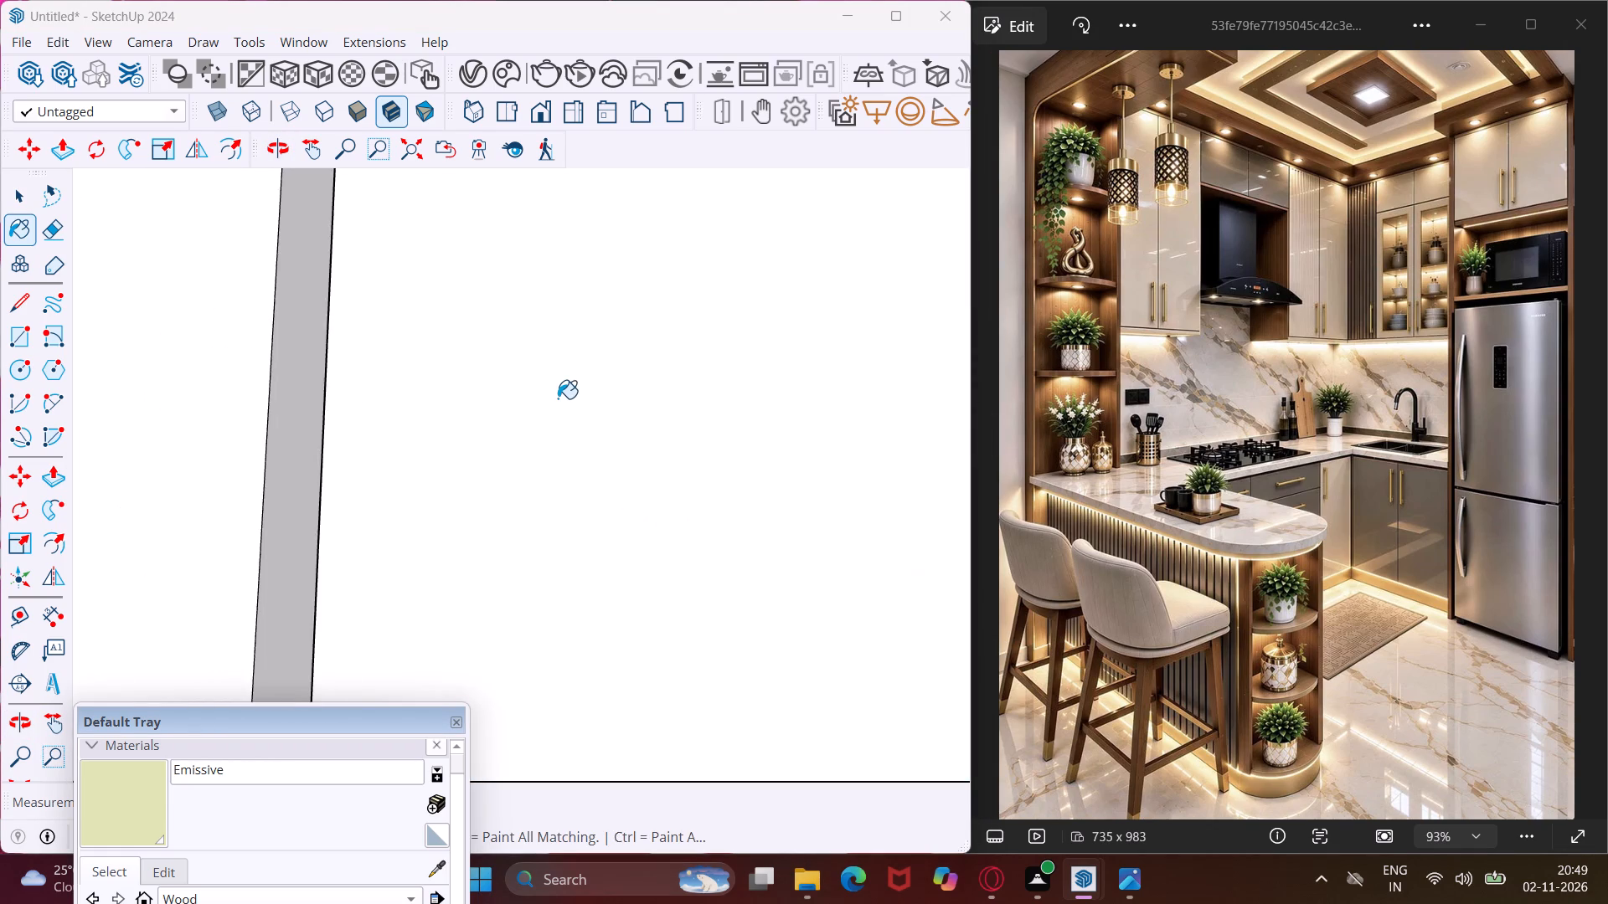
pyautogui.scroll(-14, 558, 398)
pyautogui.scroll(-14, 547, 383)
pyautogui.scroll(-7, 528, 390)
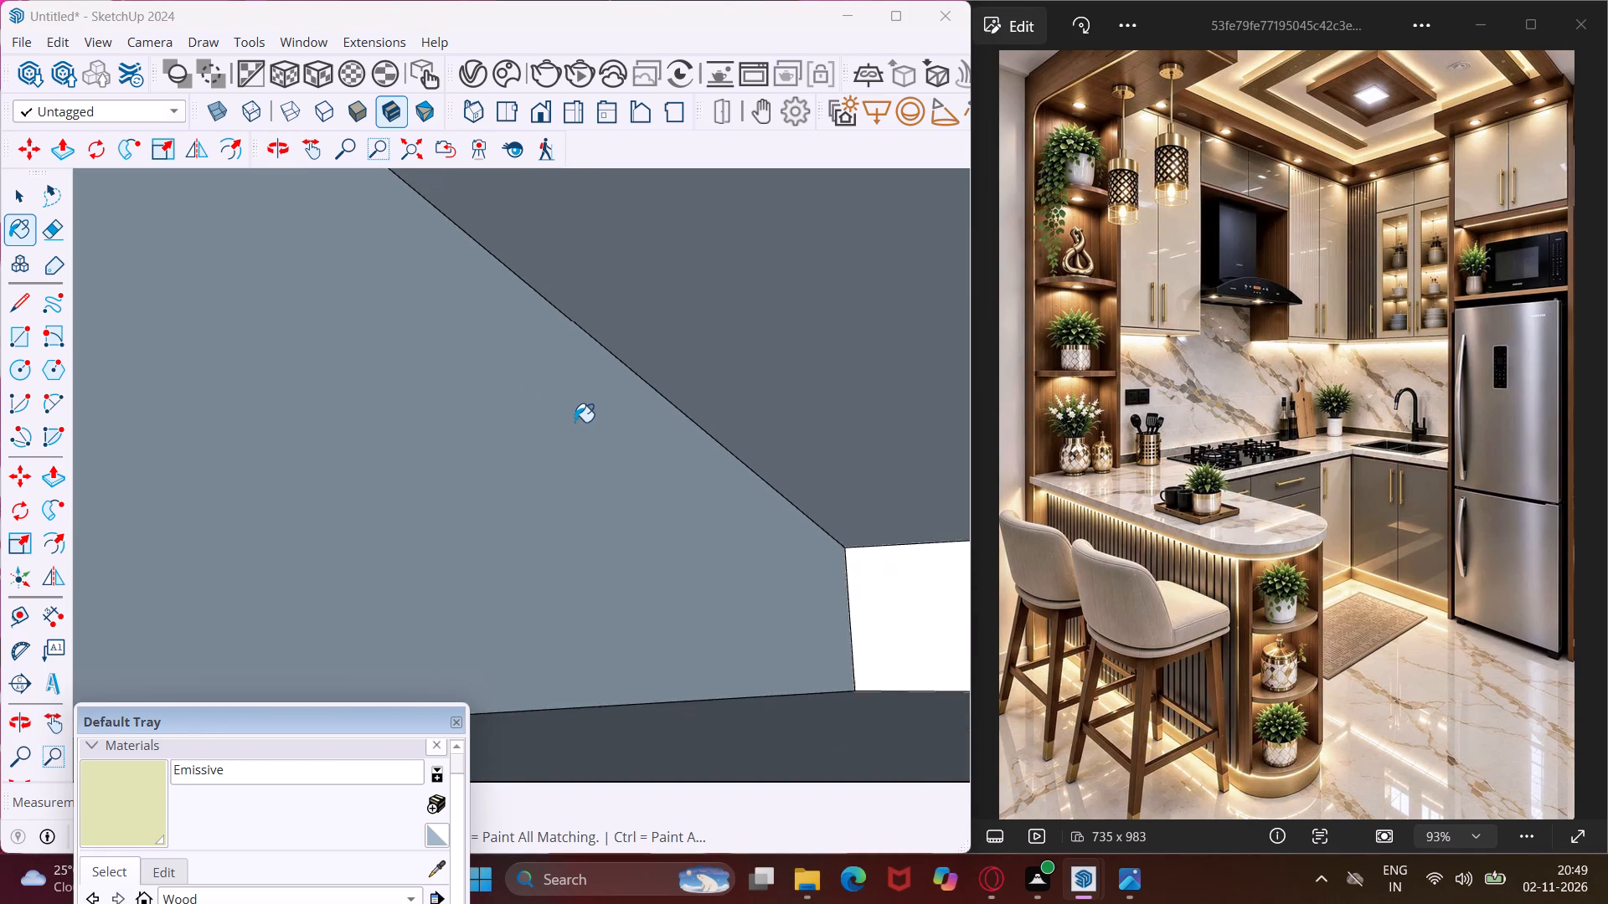
pyautogui.scroll(-13, 565, 419)
pyautogui.scroll(-20, 552, 401)
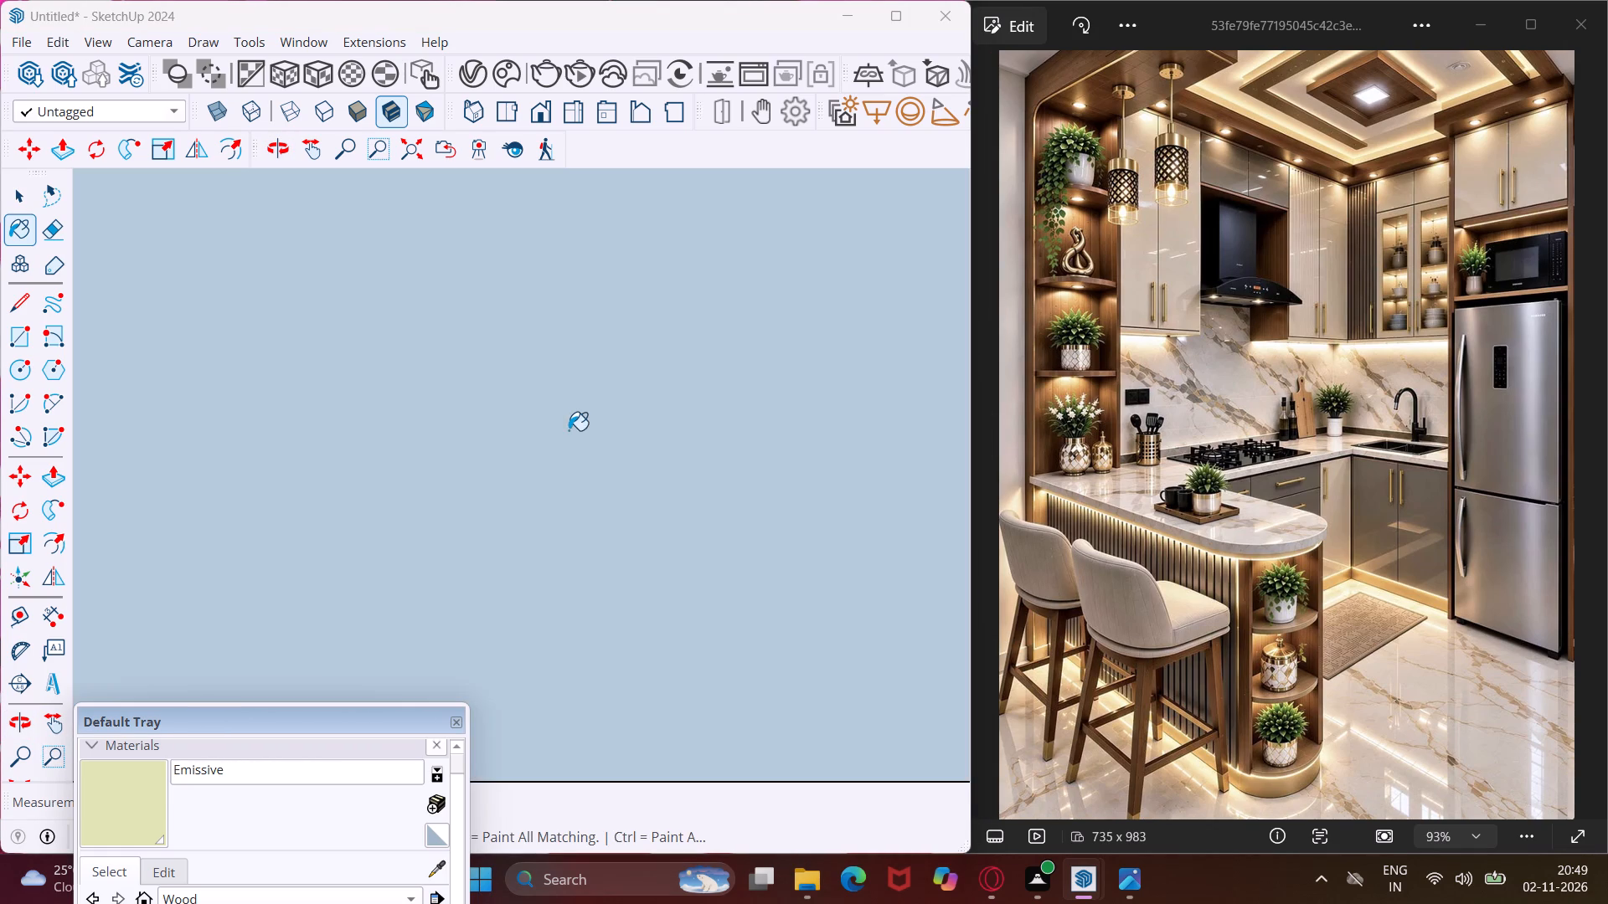
pyautogui.scroll(-14, 564, 429)
pyautogui.scroll(-17, 562, 428)
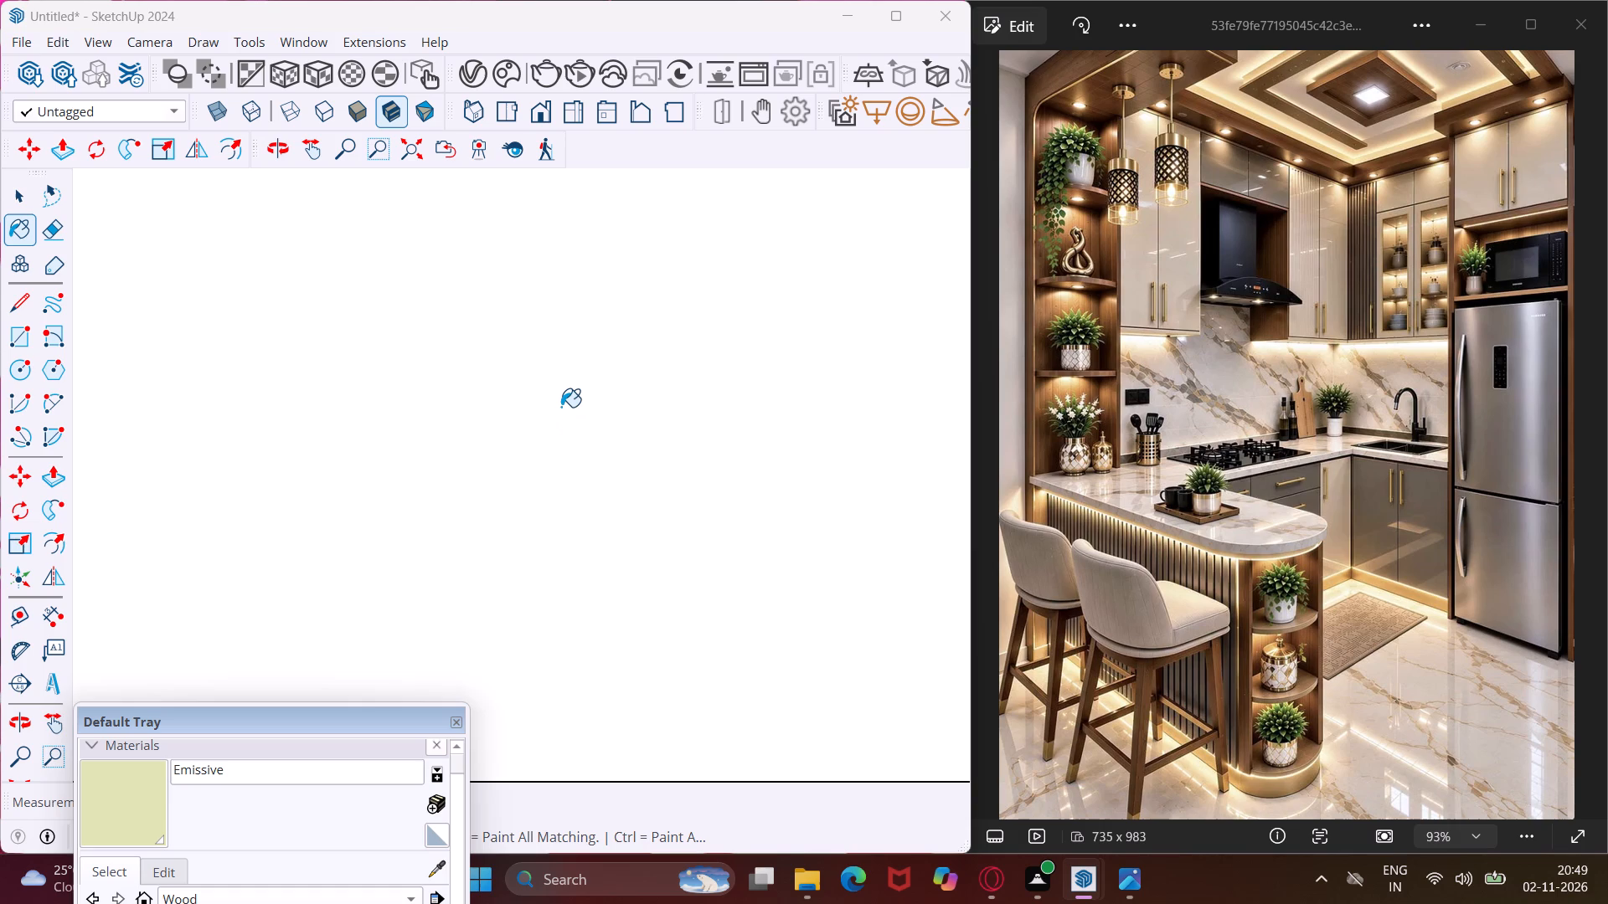
pyautogui.scroll(-20, 561, 407)
pyautogui.scroll(-14, 561, 407)
pyautogui.scroll(-17, 560, 343)
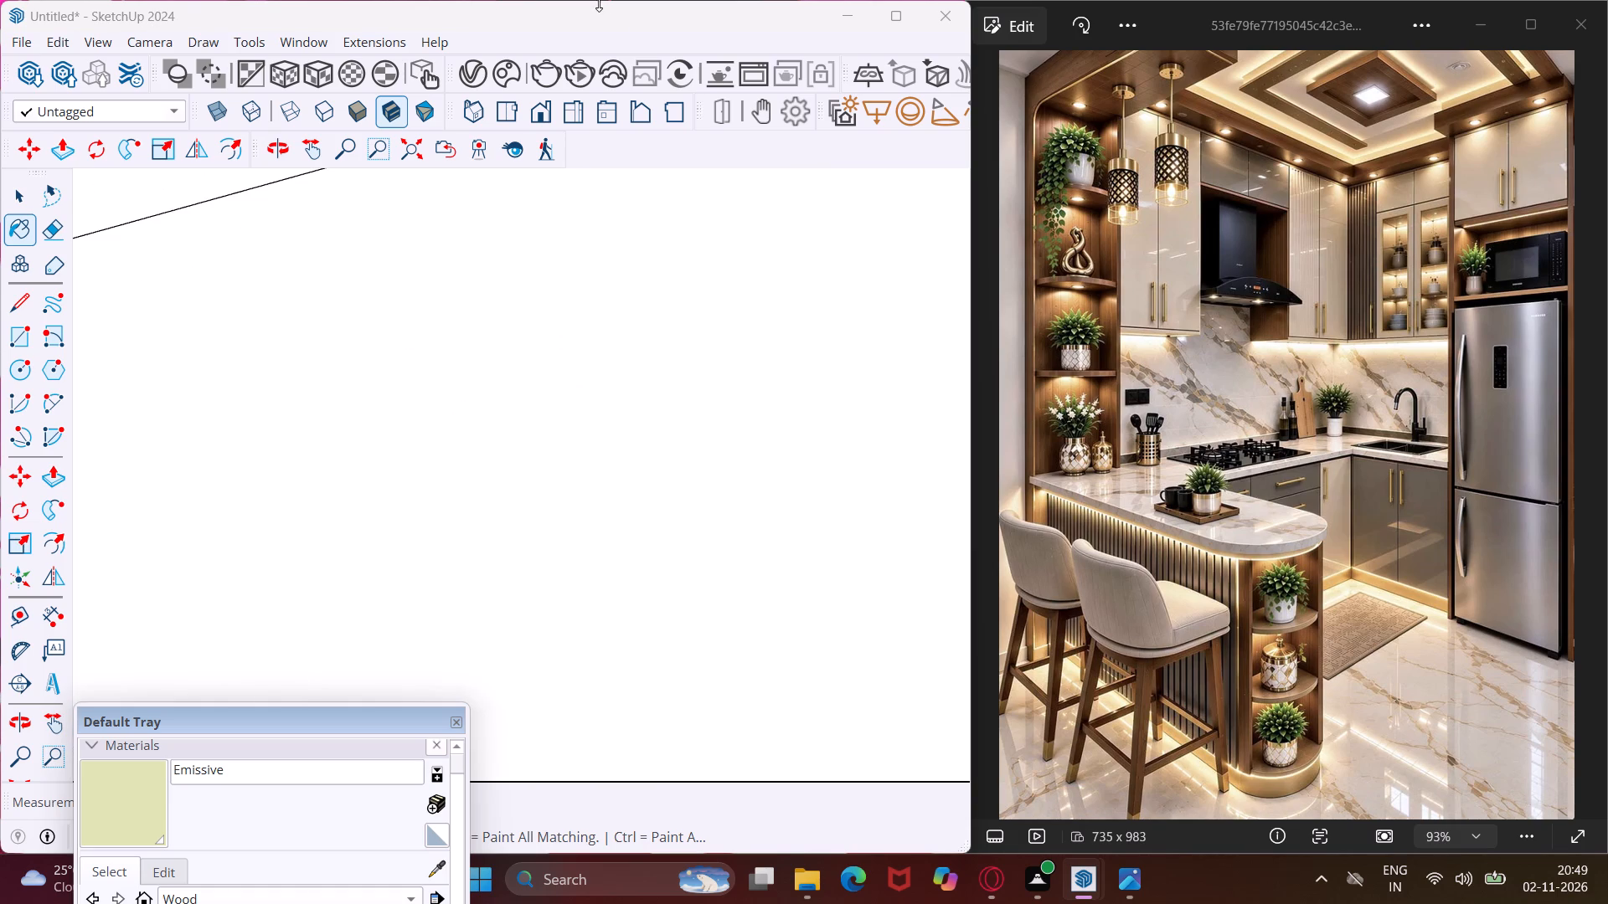
pyautogui.scroll(-10, 570, 347)
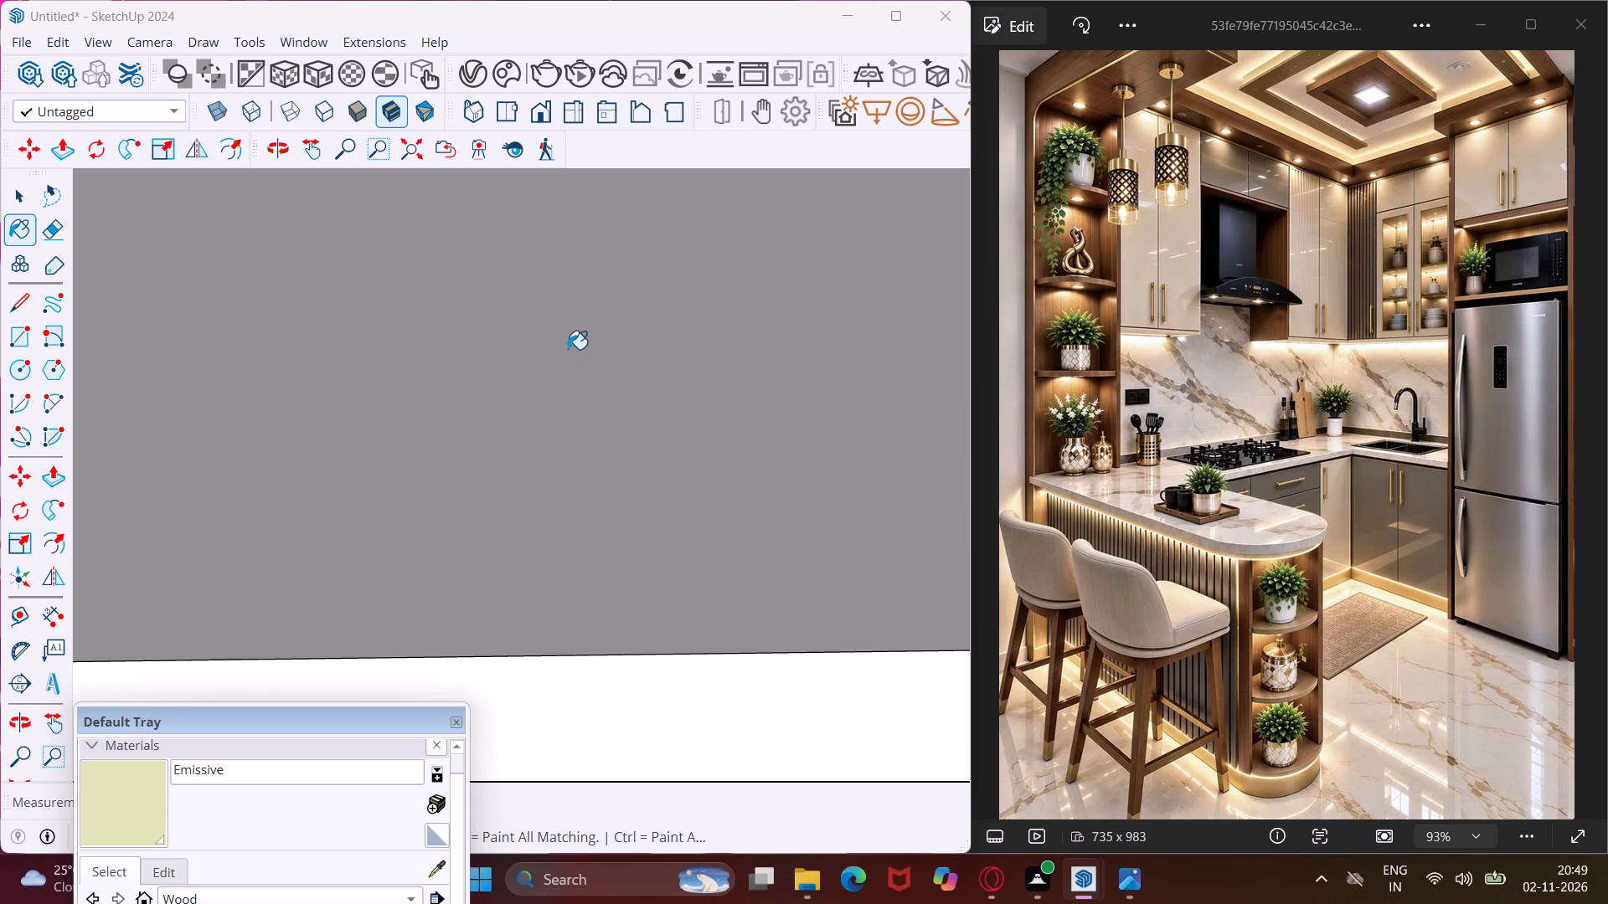
pyautogui.scroll(-18, 567, 349)
pyautogui.scroll(-12, 567, 349)
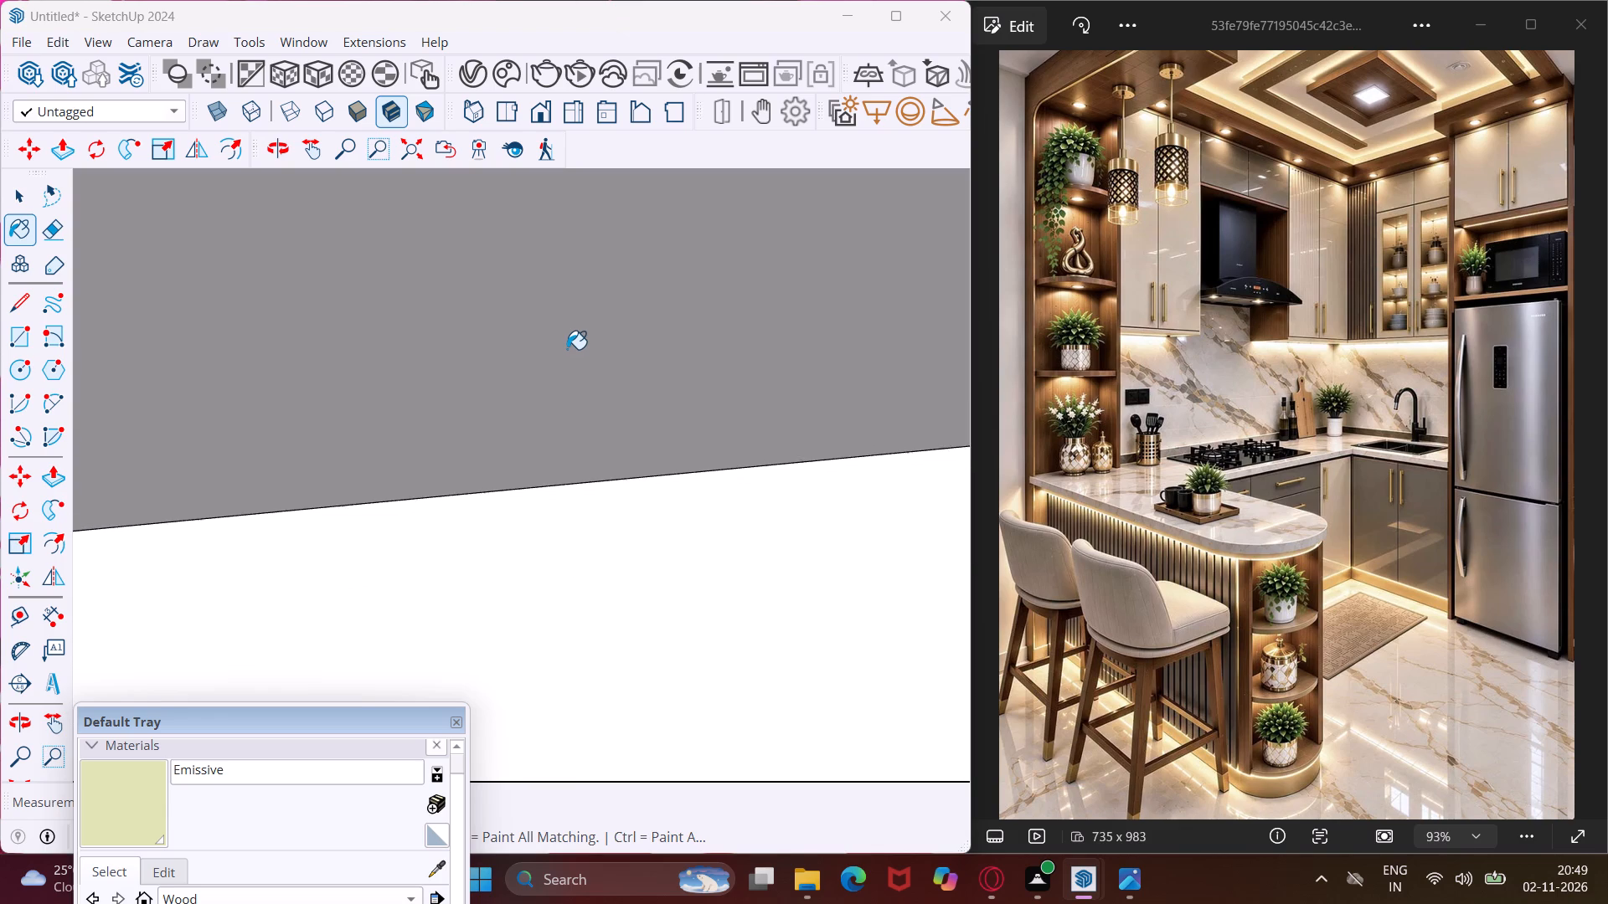
pyautogui.scroll(-17, 567, 349)
pyautogui.scroll(-14, 567, 349)
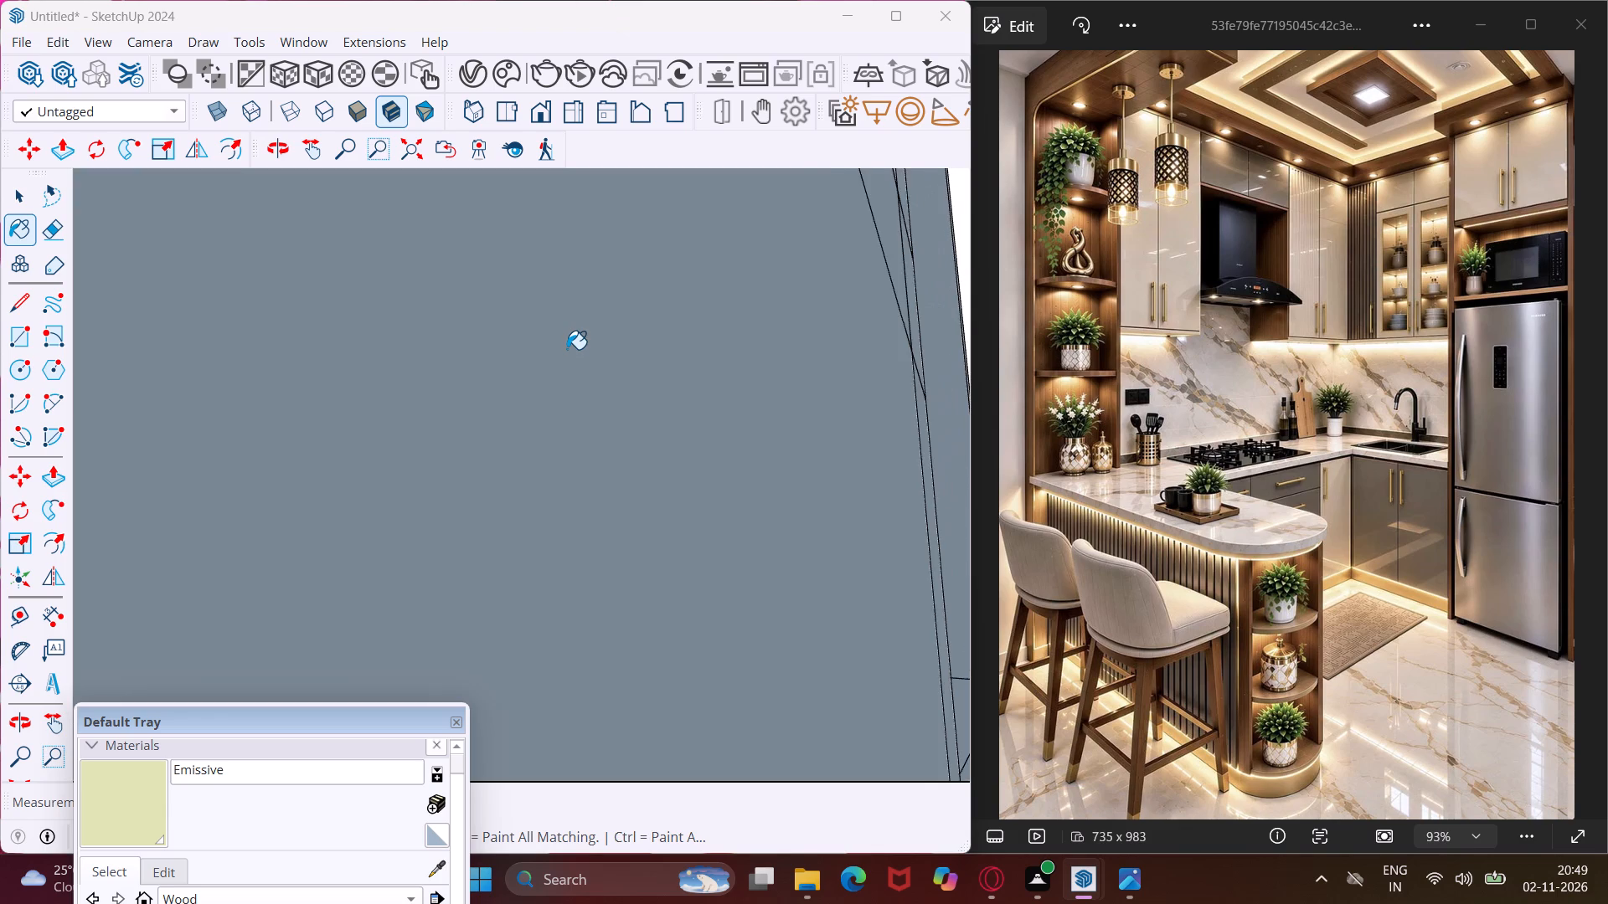
pyautogui.scroll(-18, 567, 349)
pyautogui.scroll(-11, 567, 349)
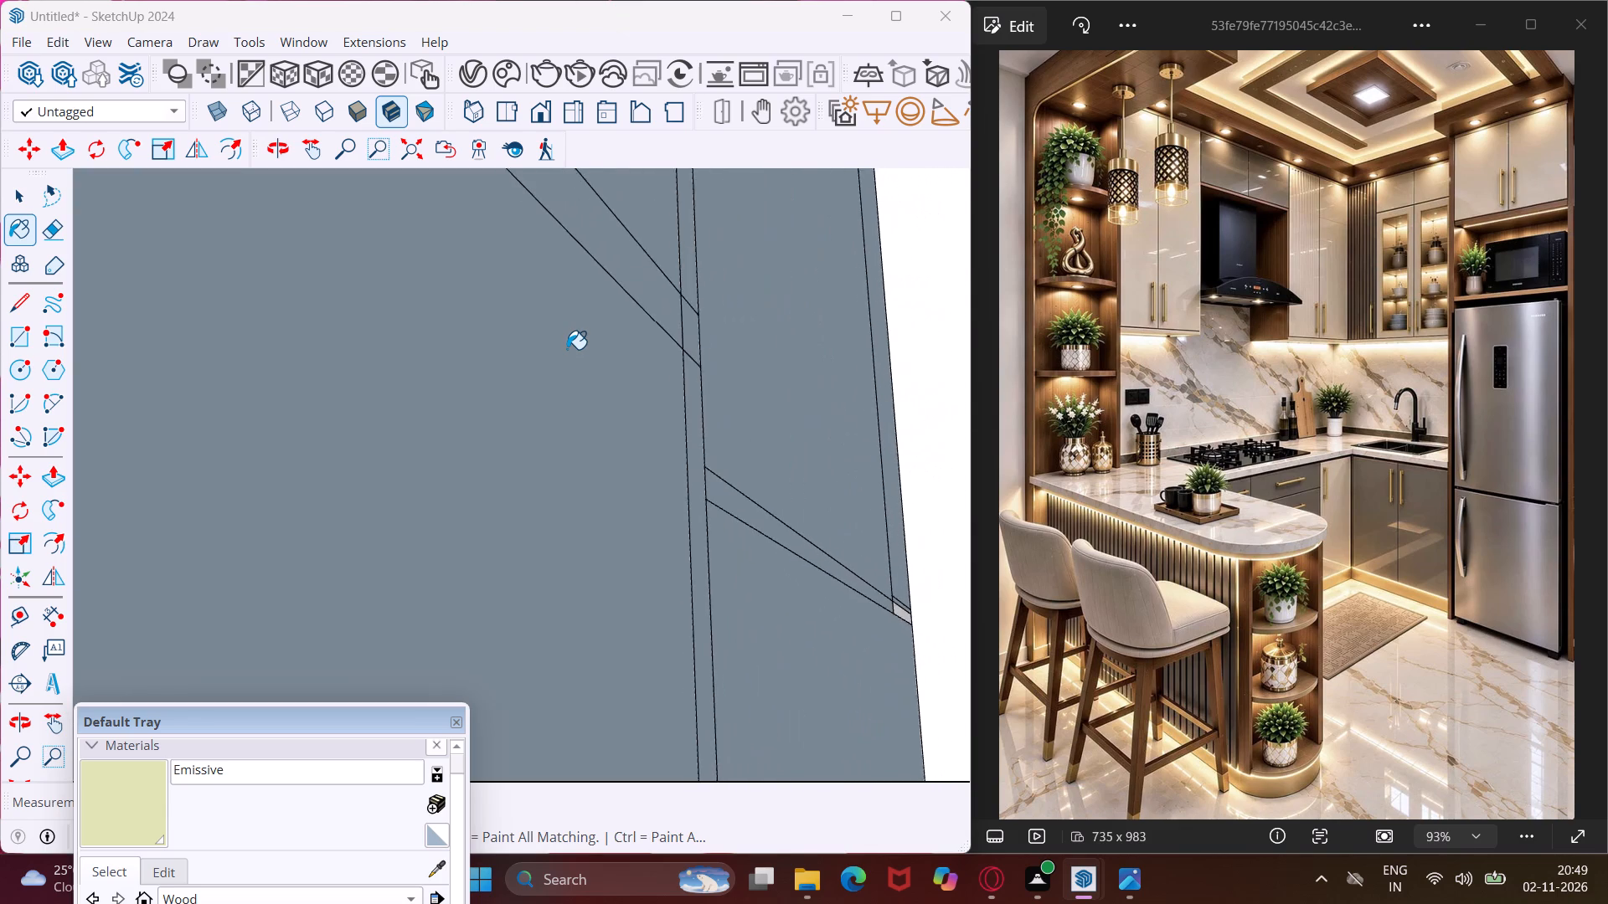
pyautogui.scroll(-18, 567, 349)
pyautogui.scroll(-8, 567, 349)
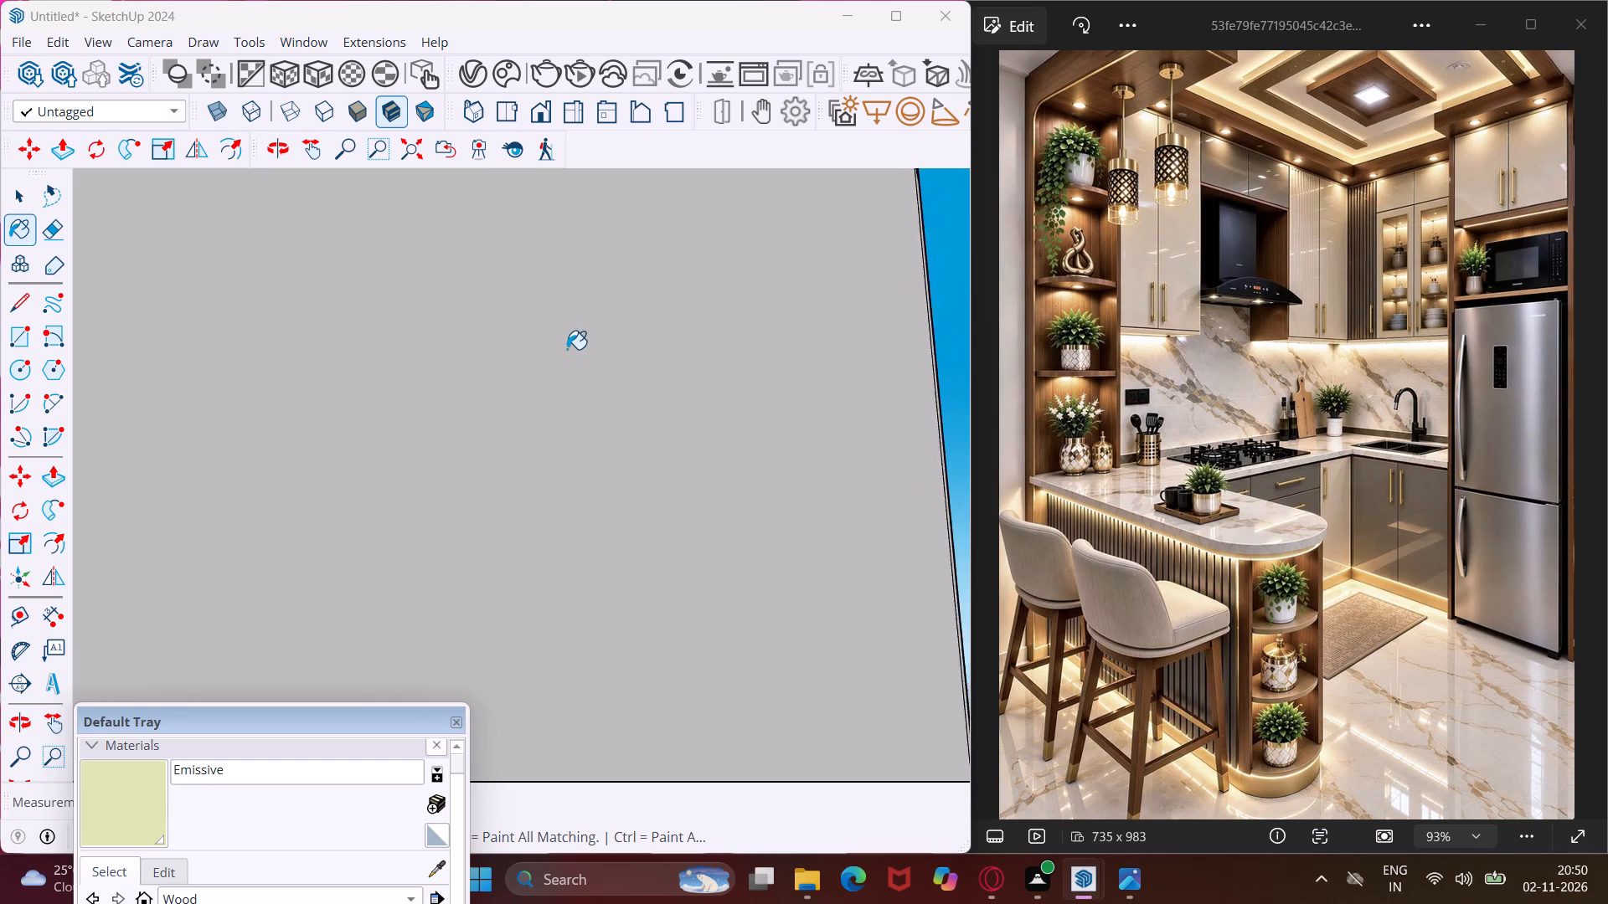
pyautogui.scroll(-20, 567, 349)
pyautogui.scroll(-6, 566, 348)
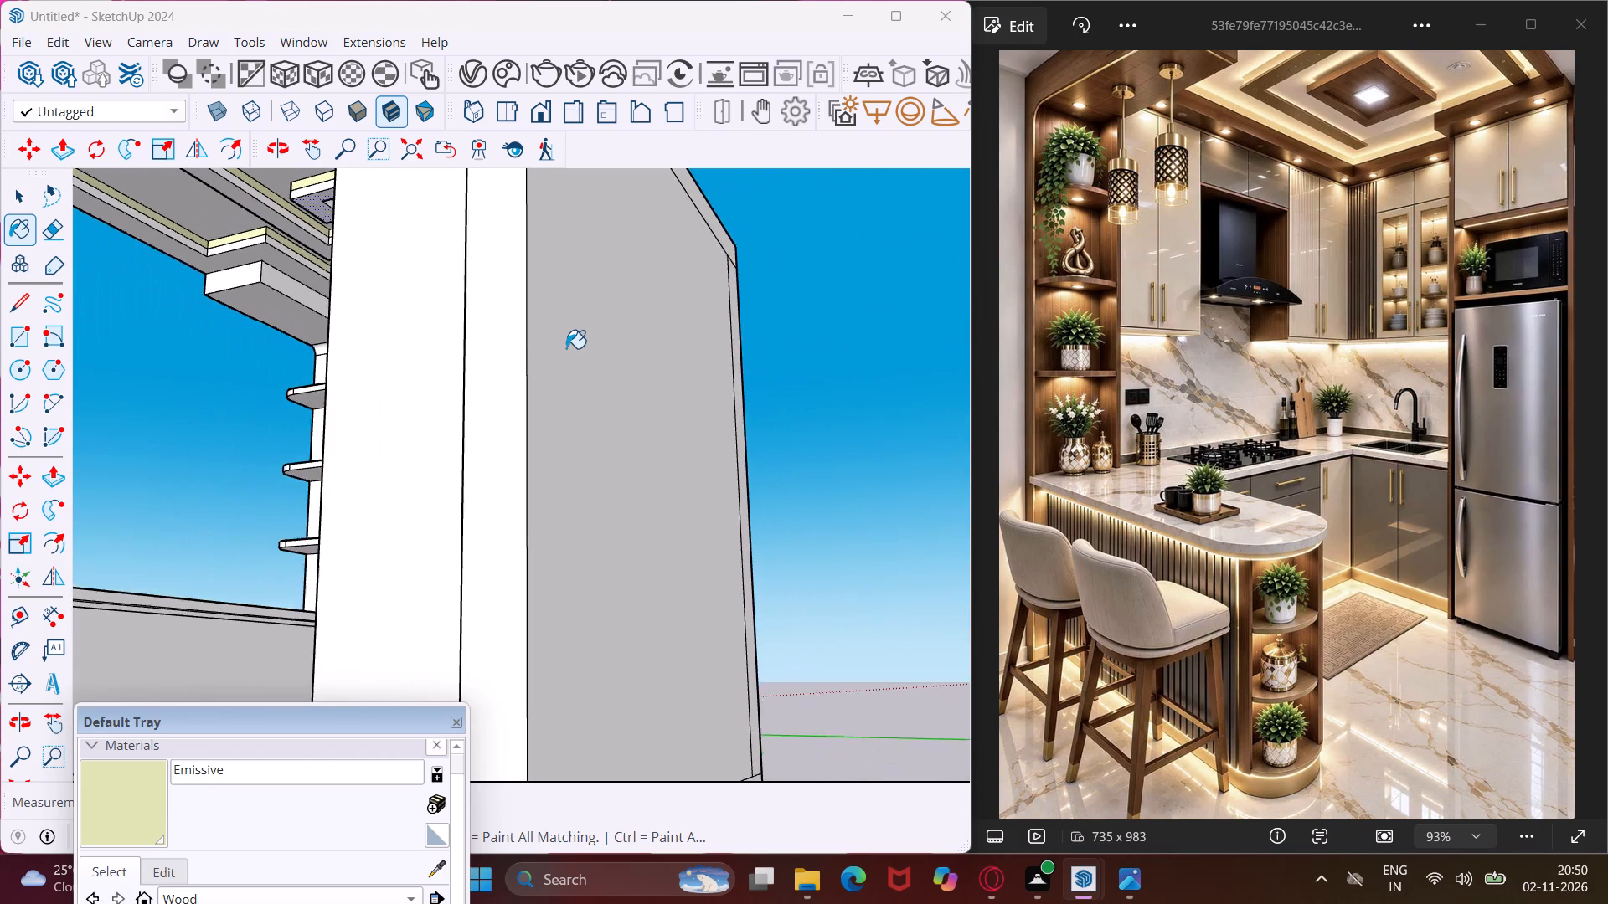
pyautogui.scroll(-8, 566, 348)
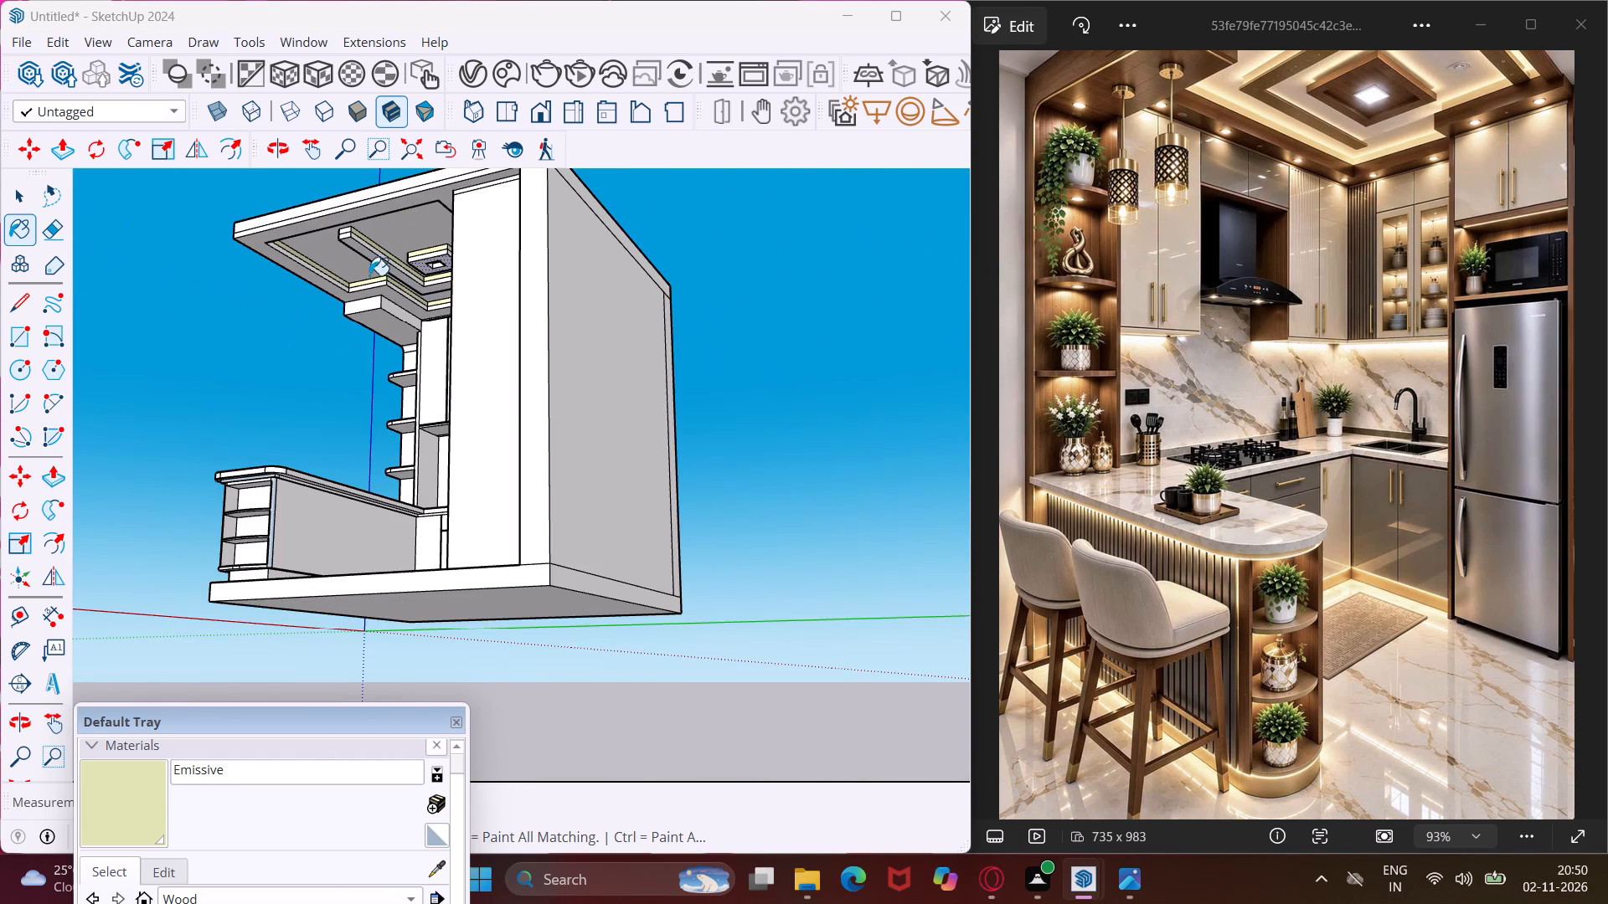
pyautogui.moveTo(402, 244); pyautogui.dragTo(1081, 375, button='middle')
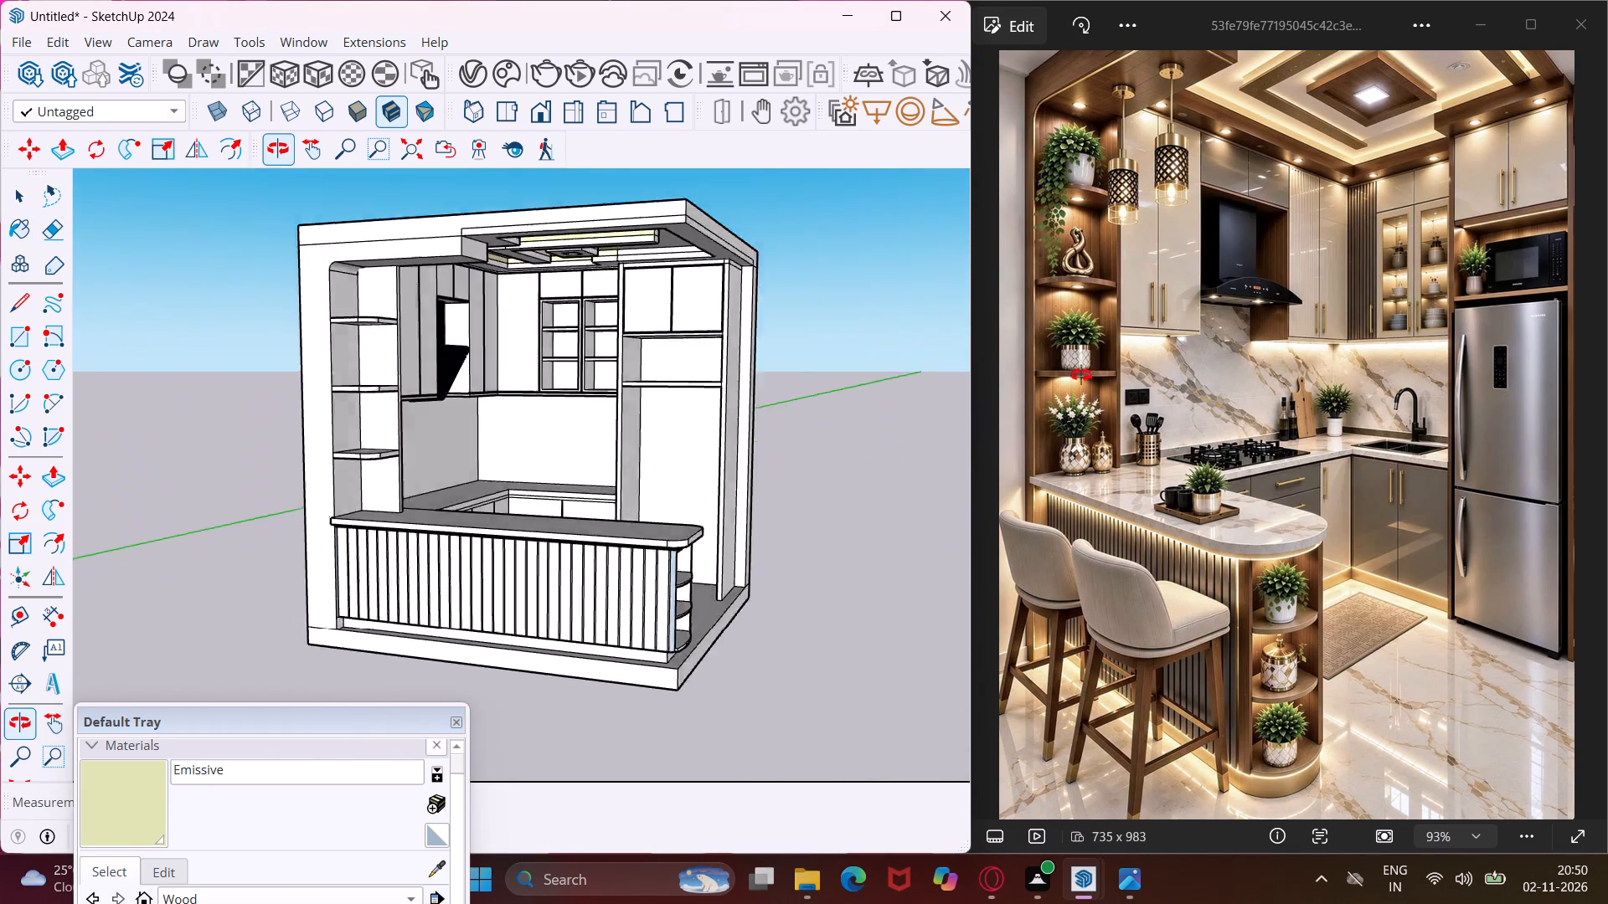
pyautogui.moveTo(1081, 375); pyautogui.dragTo(1099, 380, button='middle')
pyautogui.scroll(2, 651, 264)
pyautogui.scroll(9, 724, 258)
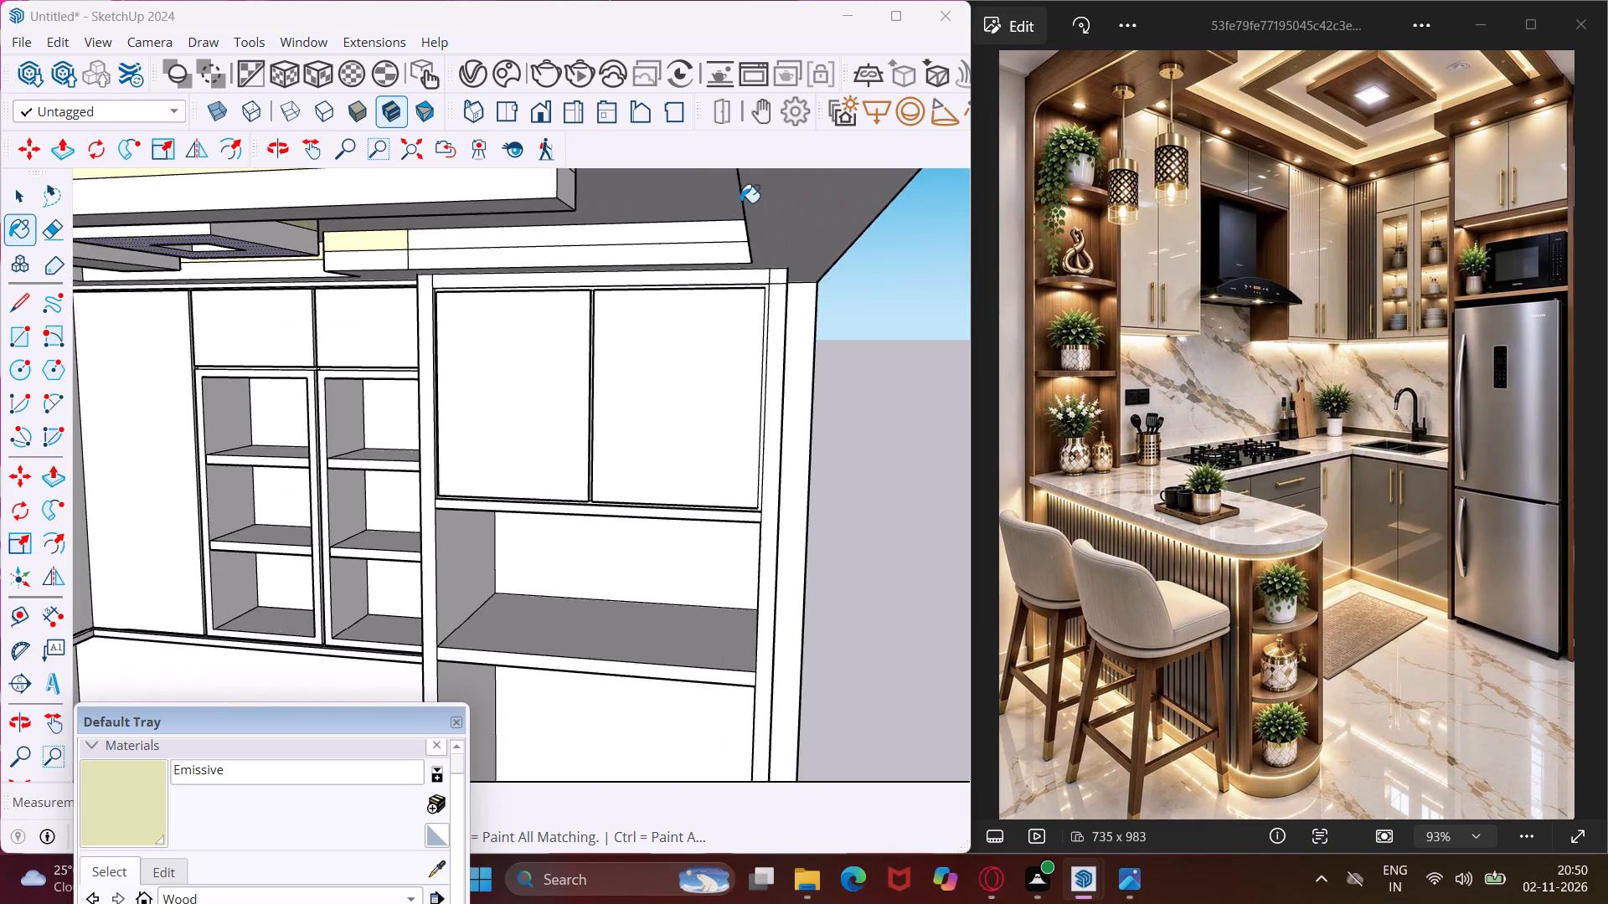
pyautogui.scroll(8, 740, 203)
pyautogui.click(655, 246)
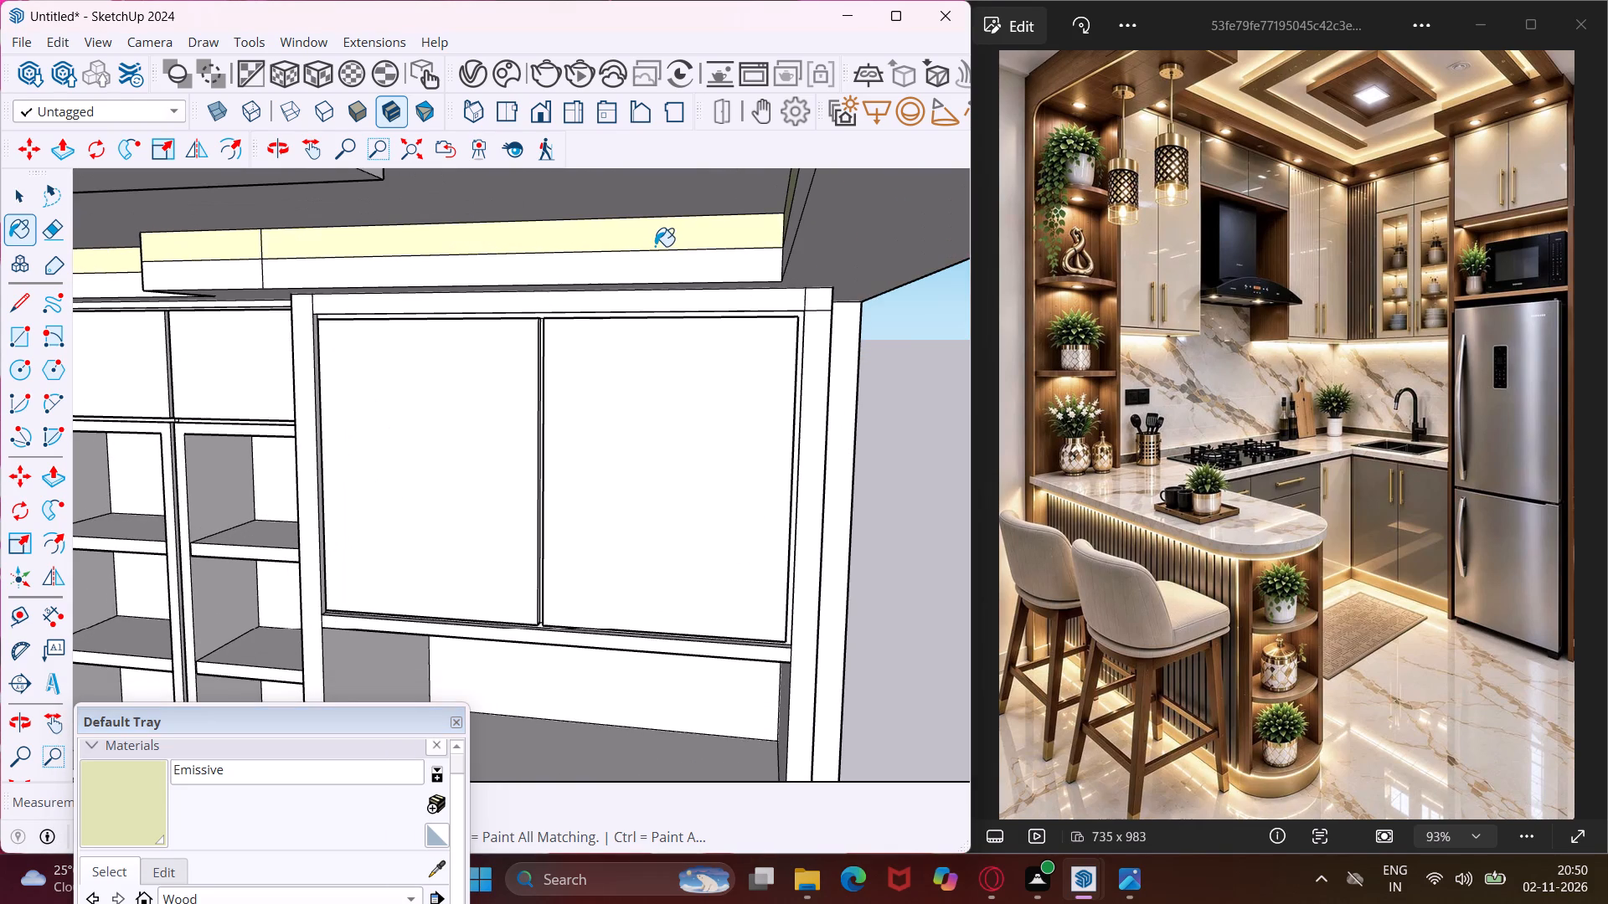
pyautogui.moveTo(655, 246); pyautogui.dragTo(819, 232, button='middle')
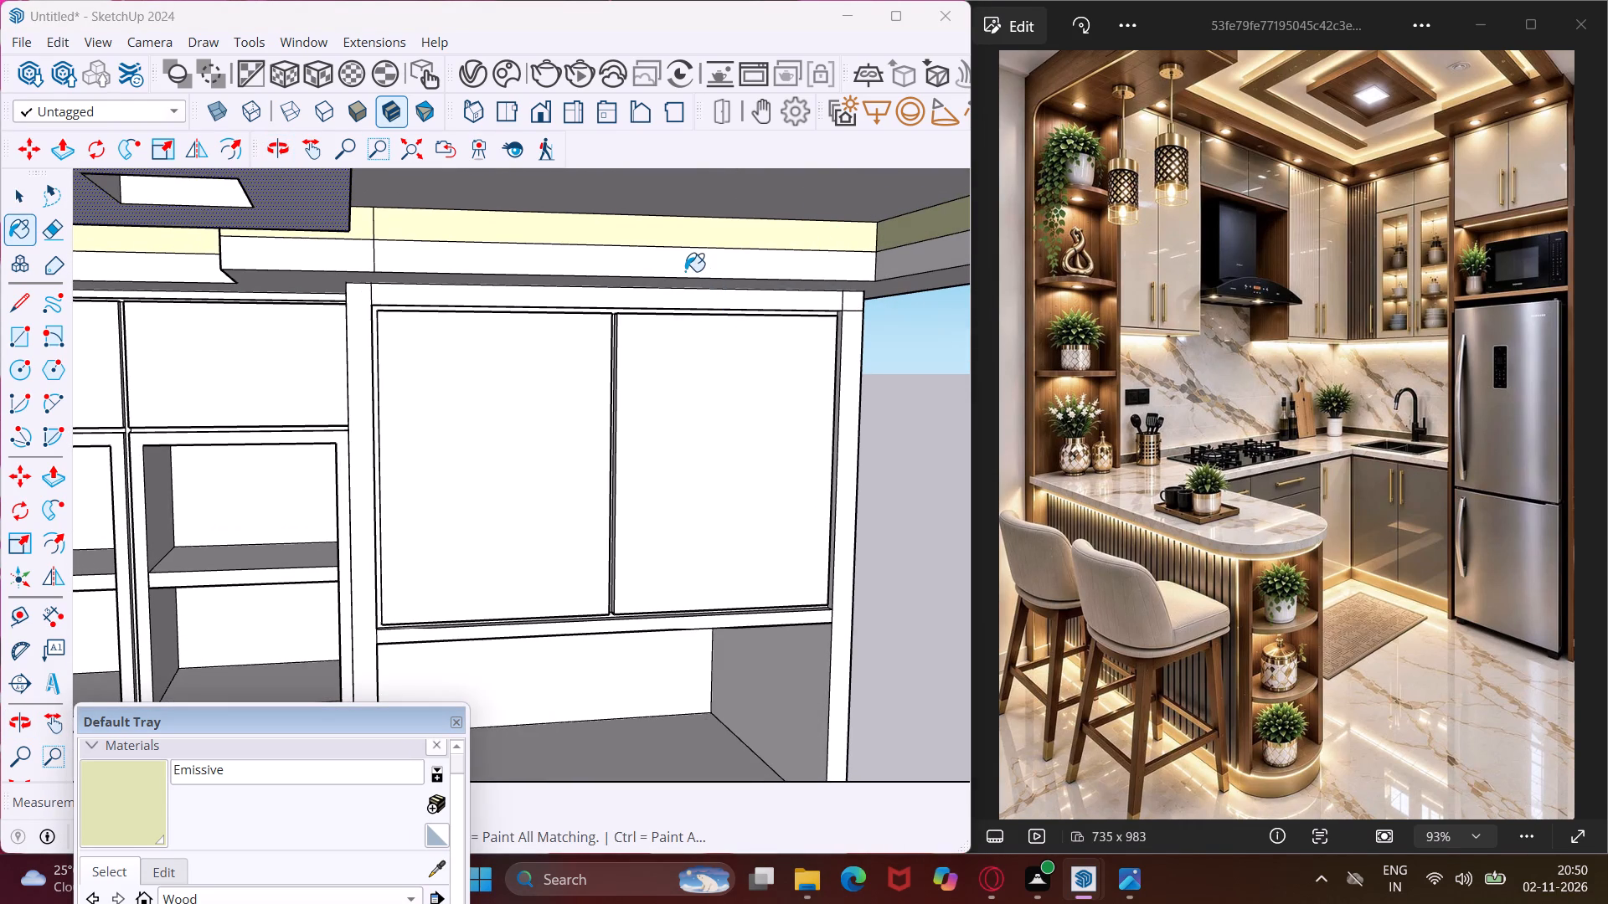
pyautogui.press('Escape')
pyautogui.press('space')
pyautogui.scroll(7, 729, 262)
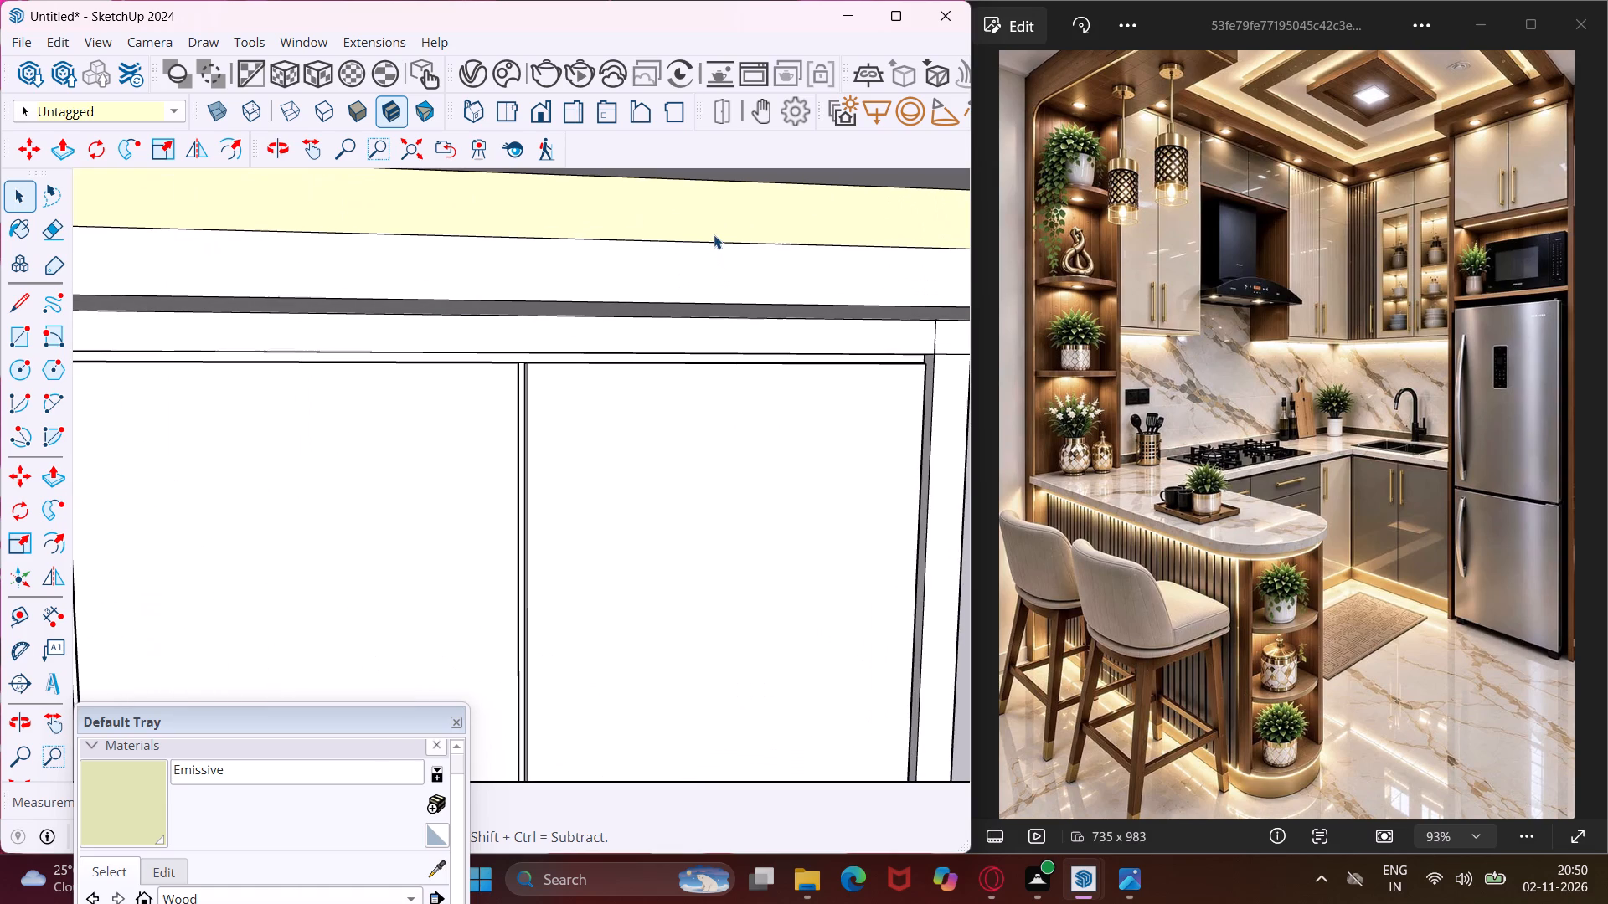
# Recess the Emissive band above the tall fridge cabinet by 2" using Push/Pull.
pyautogui.click(714, 234)
pyautogui.press('p')
pyautogui.click(714, 234)
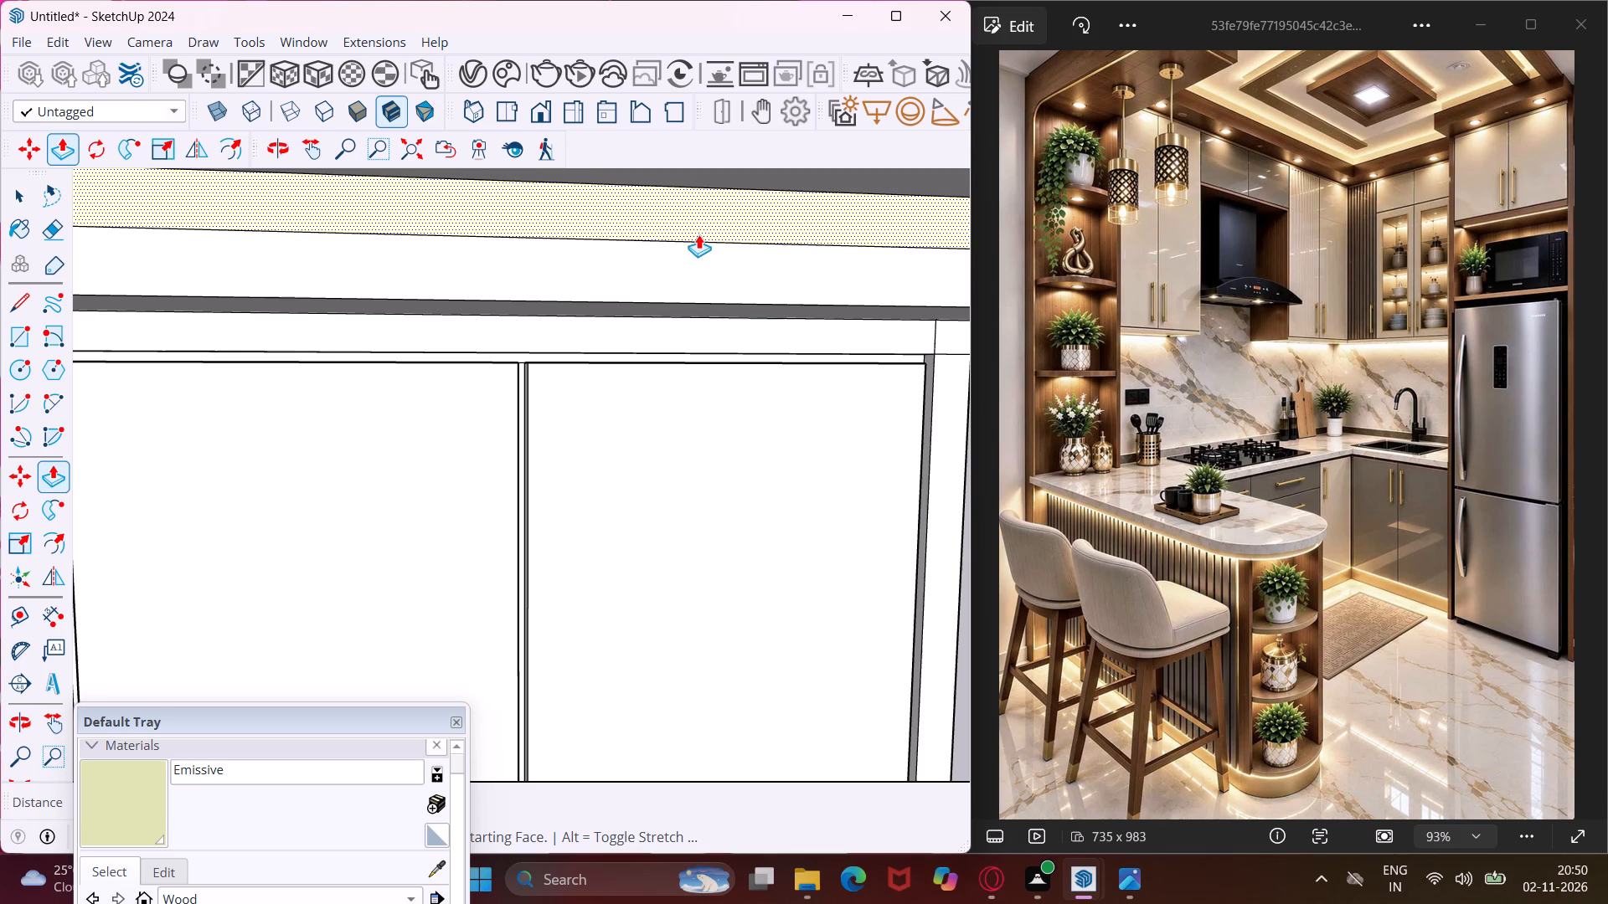
pyautogui.press('2')
pyautogui.hotkey('shift', '"')
pyautogui.press('Return')
pyautogui.scroll(-5, 682, 238)
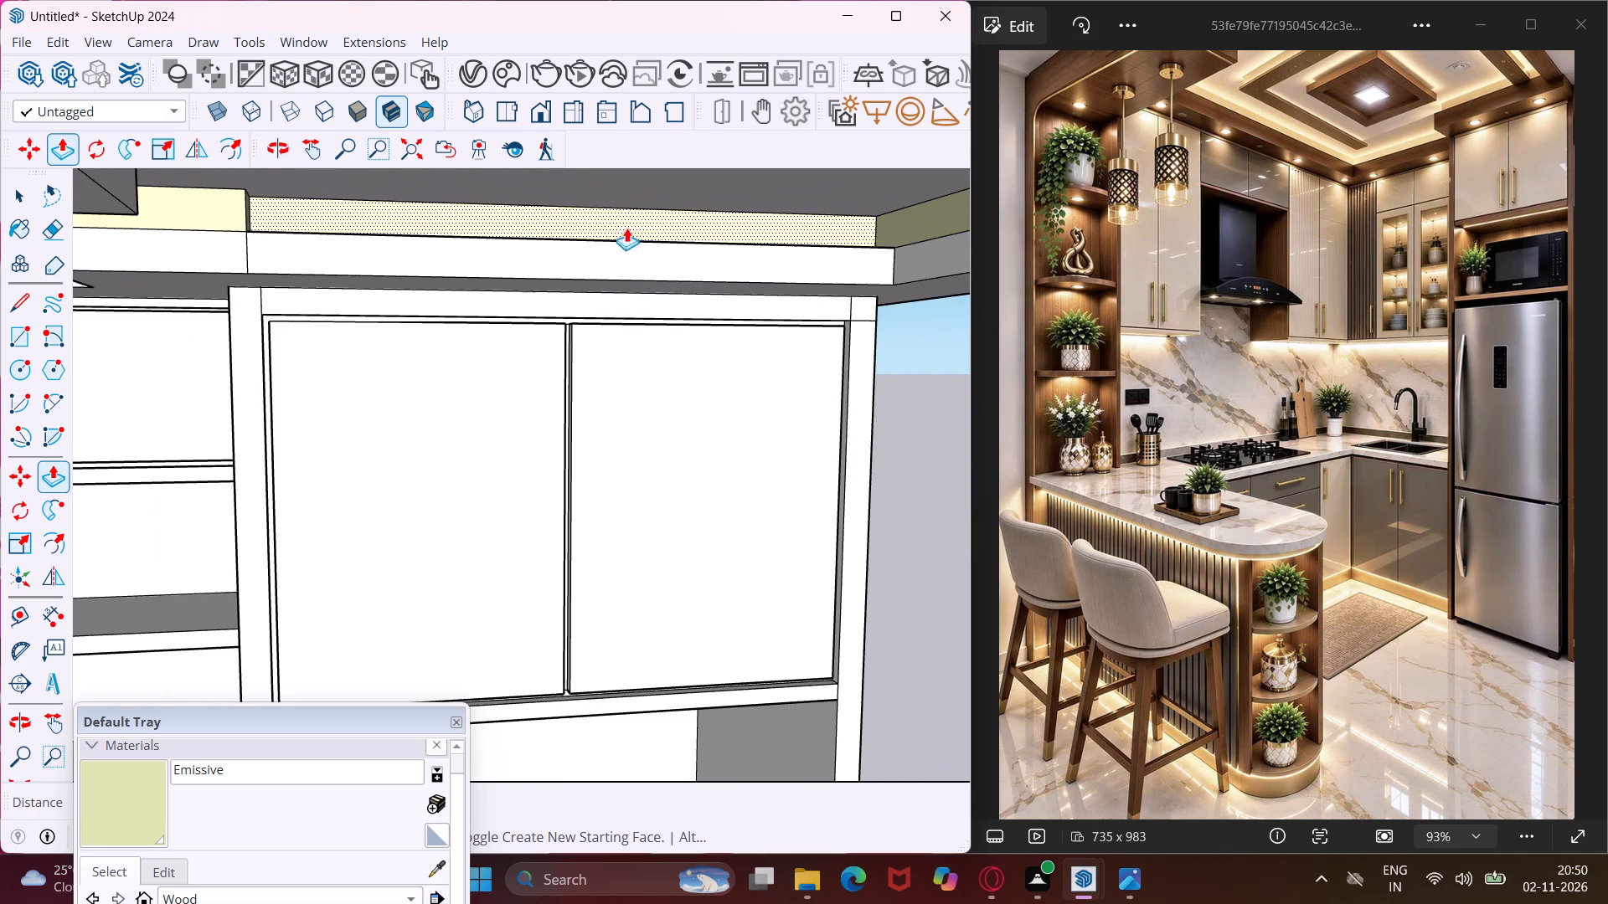
# Repeat the 2" Push/Pull on the adjoining end-side band and the short band segment beside the fridge cabinet's band.
pyautogui.scroll(2, 886, 228)
pyautogui.doubleClick(887, 228)
pyautogui.scroll(-1, 881, 228)
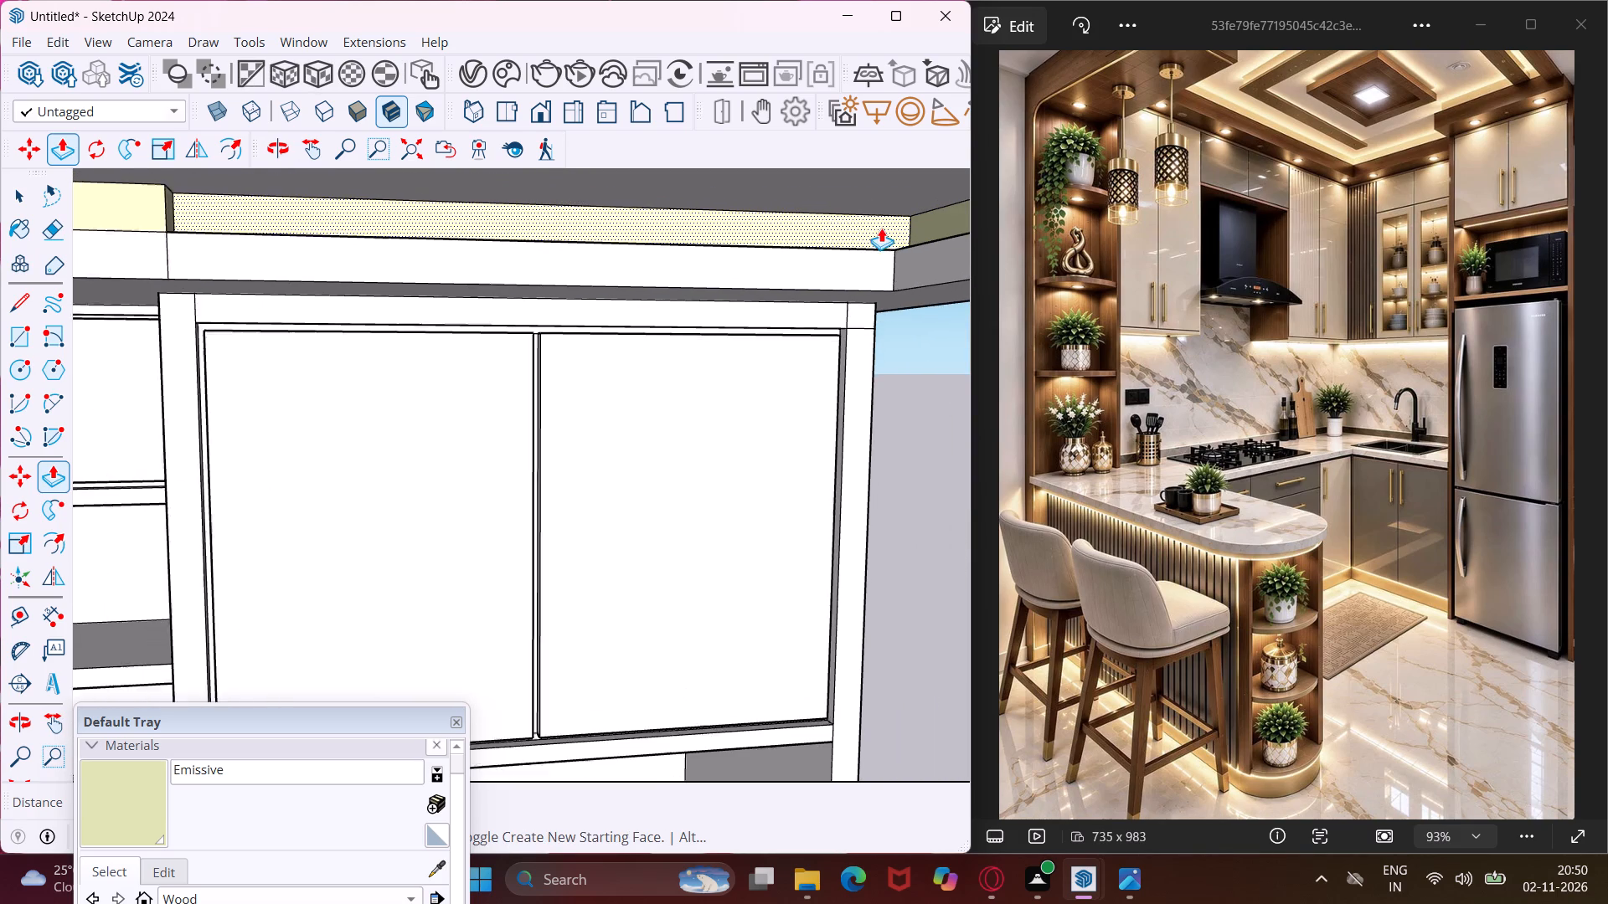
pyautogui.scroll(-1, 881, 228)
pyautogui.doubleClick(210, 204)
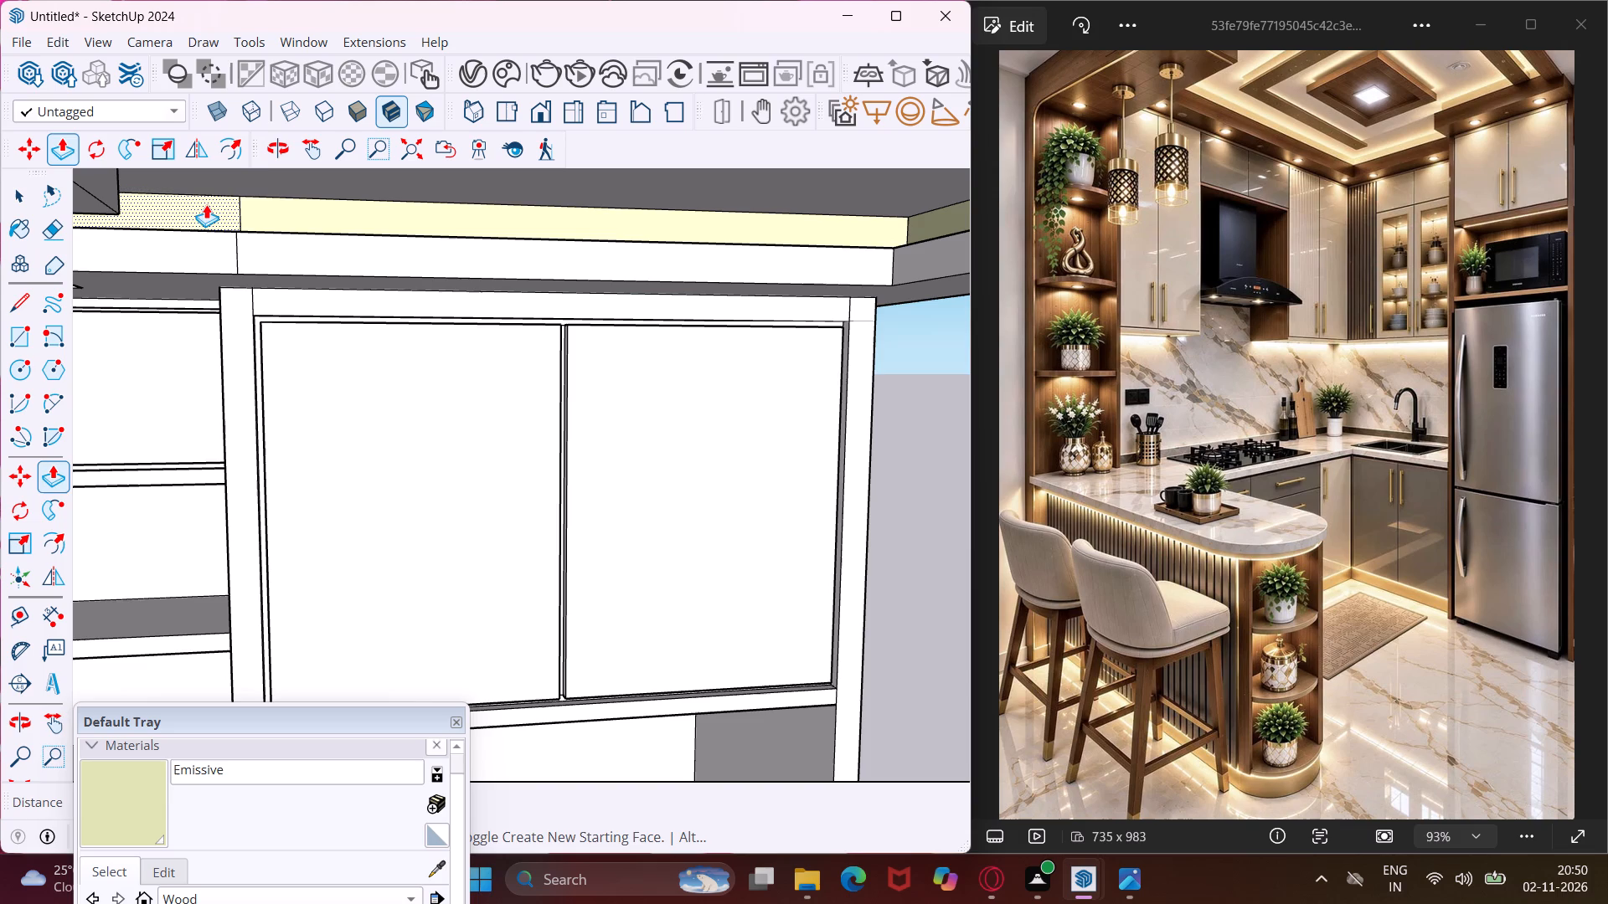
# Recess the Emissive band on the return face of the outer ceiling border's stepped corner by the same 2".
pyautogui.moveTo(183, 204); pyautogui.dragTo(472, 224, button='middle')
pyautogui.moveTo(422, 234); pyautogui.dragTo(294, 211, button='middle')
pyautogui.scroll(2, 421, 259)
pyautogui.doubleClick(405, 249)
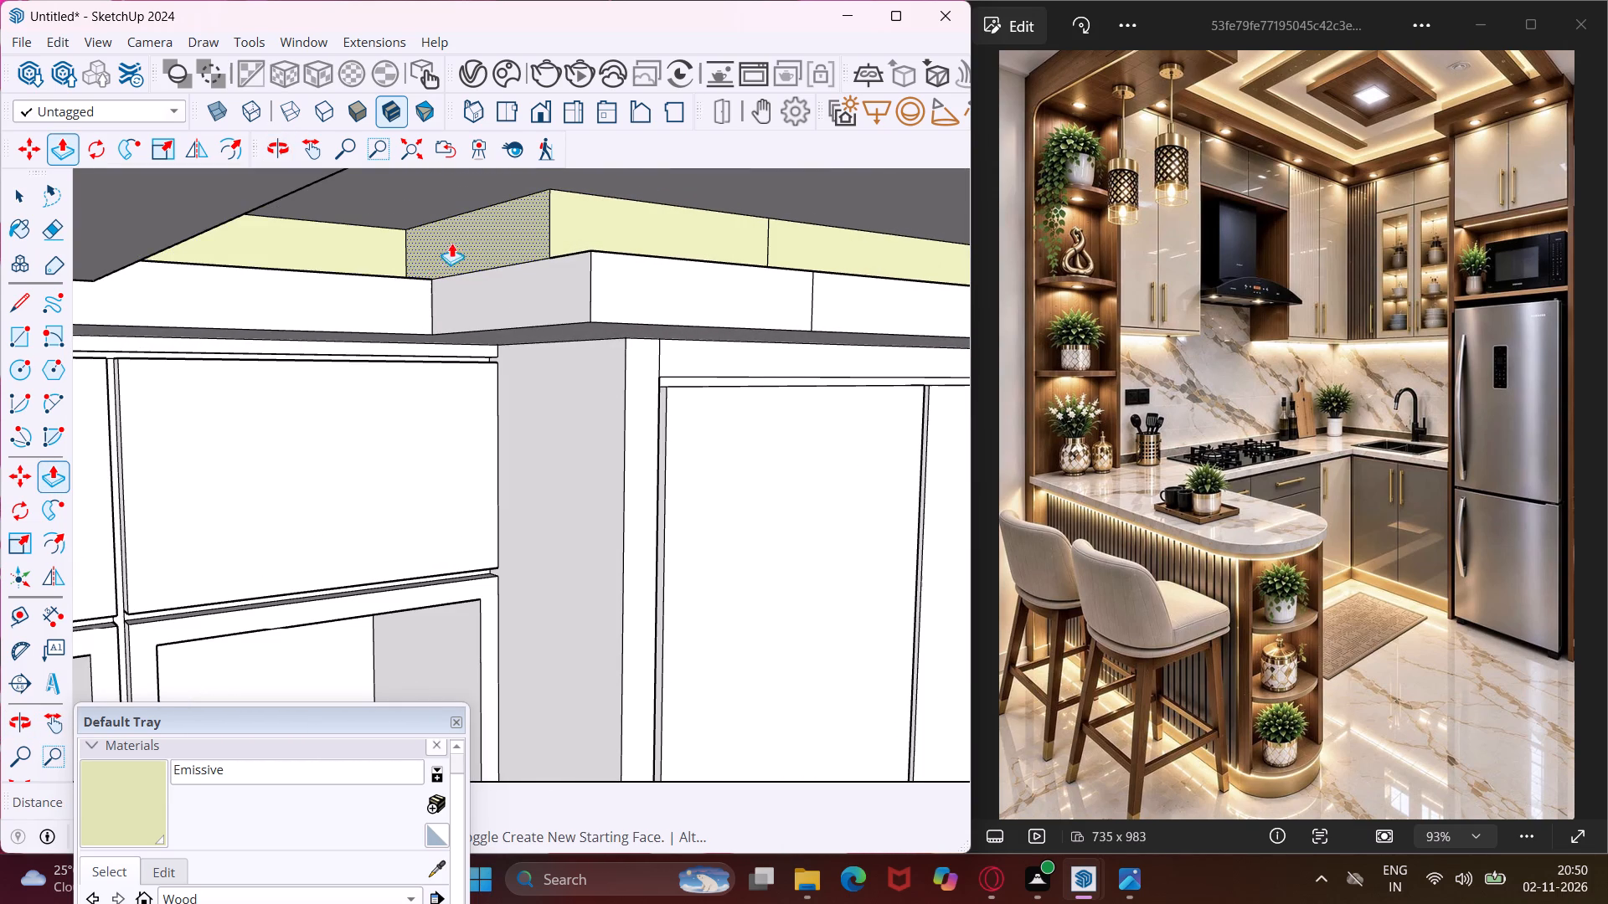
pyautogui.doubleClick(466, 239)
# Recess the Emissive band on the central light panel's side facing the fridge cabinet by the same 2".
pyautogui.scroll(-3, 479, 263)
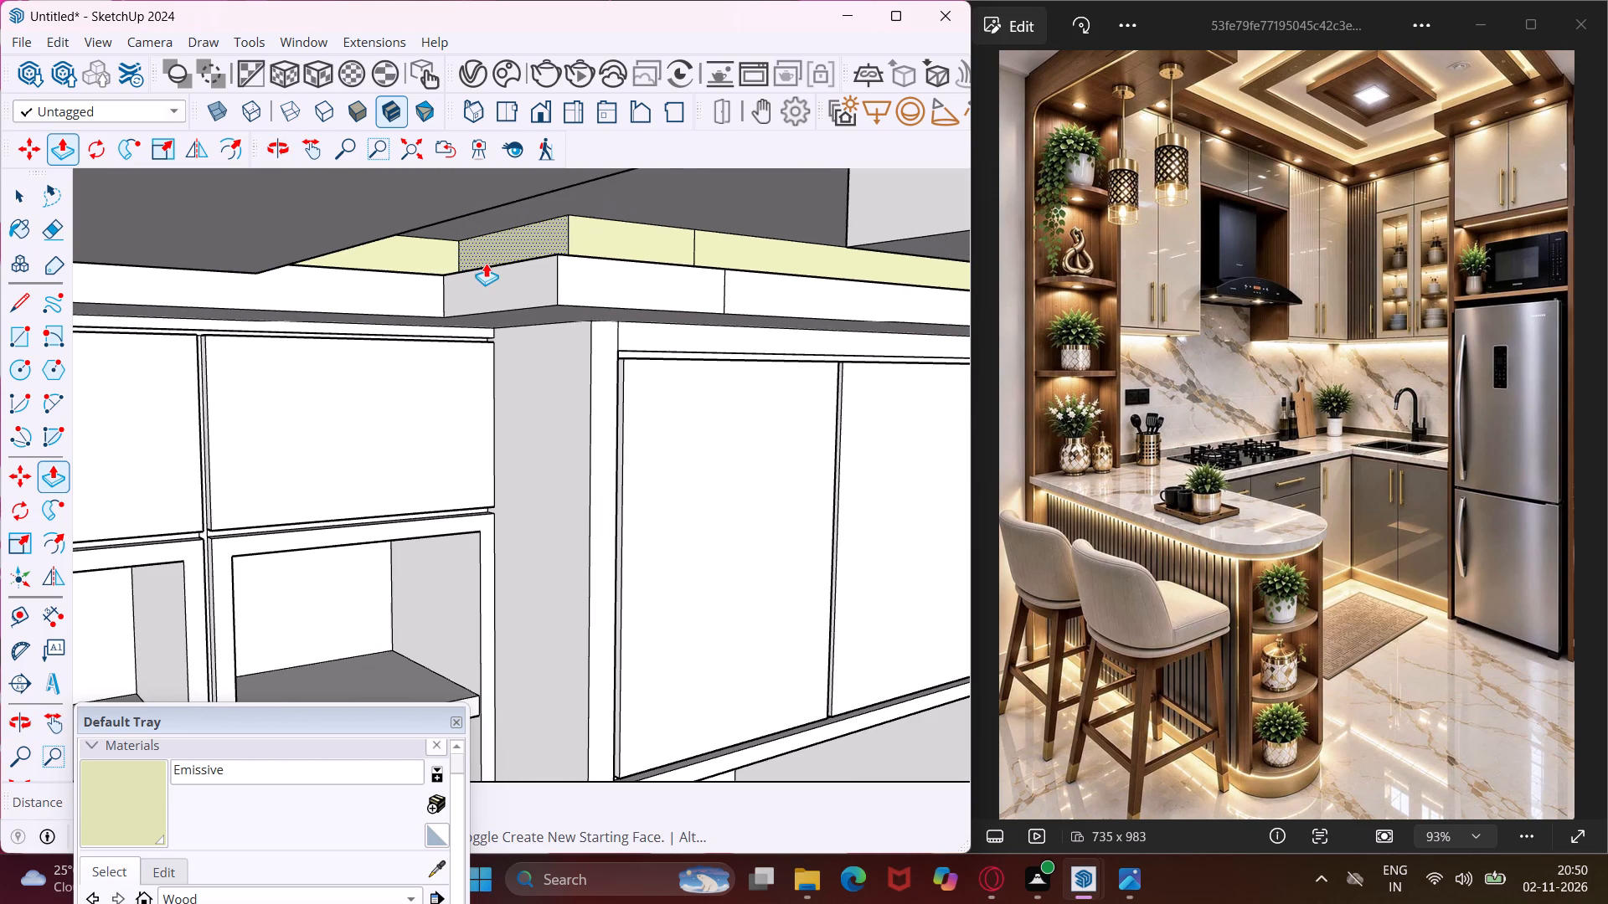
pyautogui.moveTo(486, 263); pyautogui.dragTo(162, 224, button='middle')
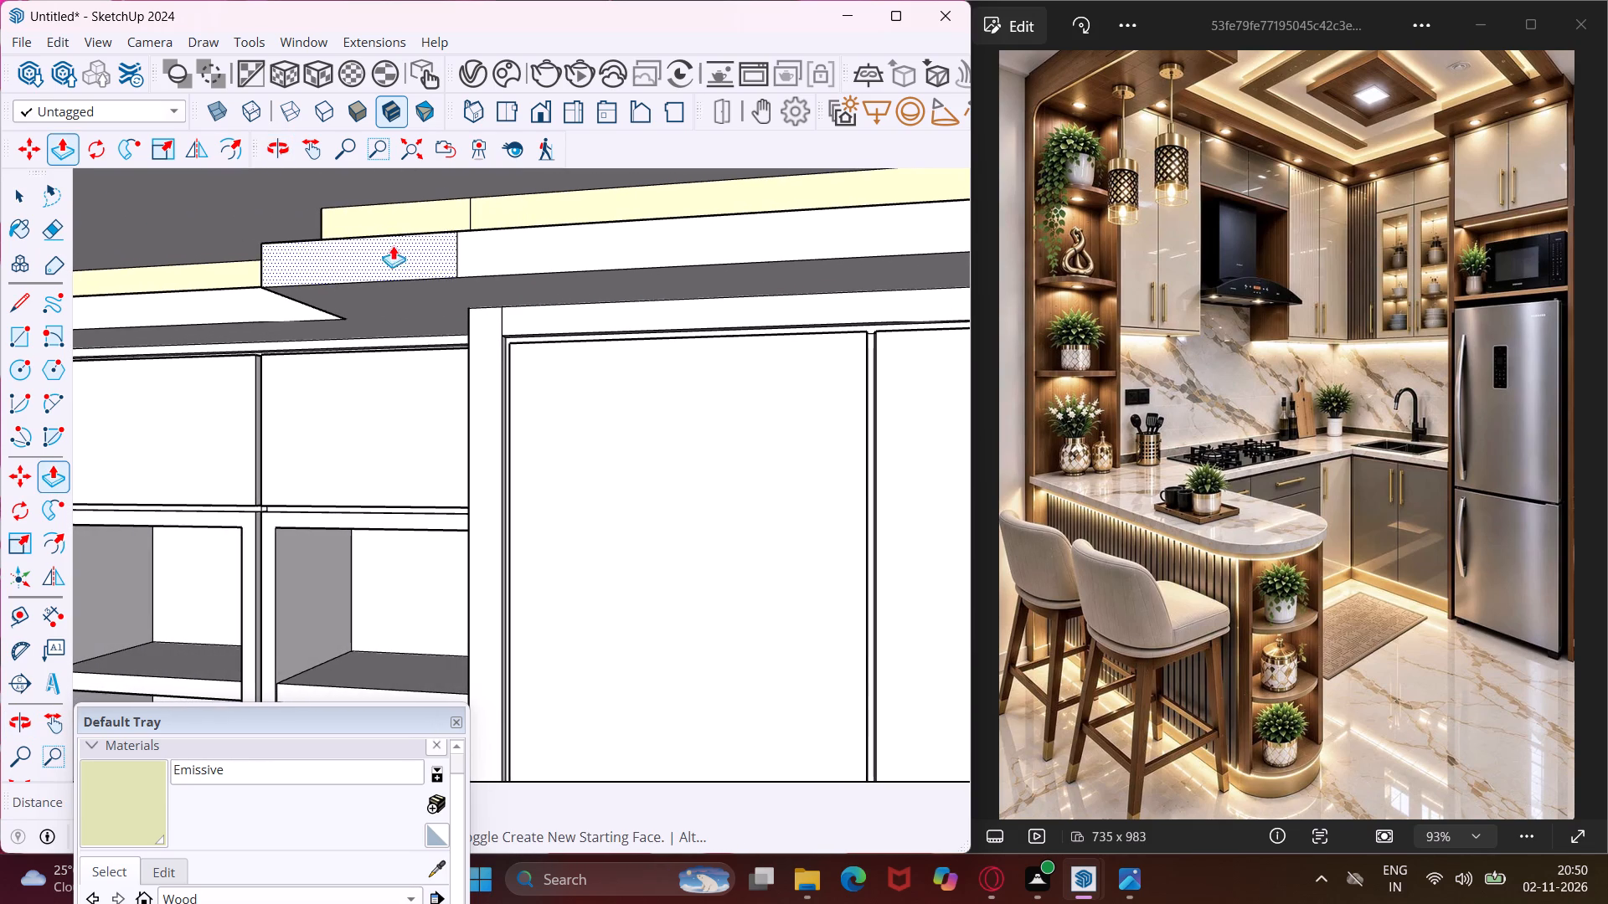
pyautogui.scroll(-8, 409, 220)
pyautogui.scroll(-4, 581, 213)
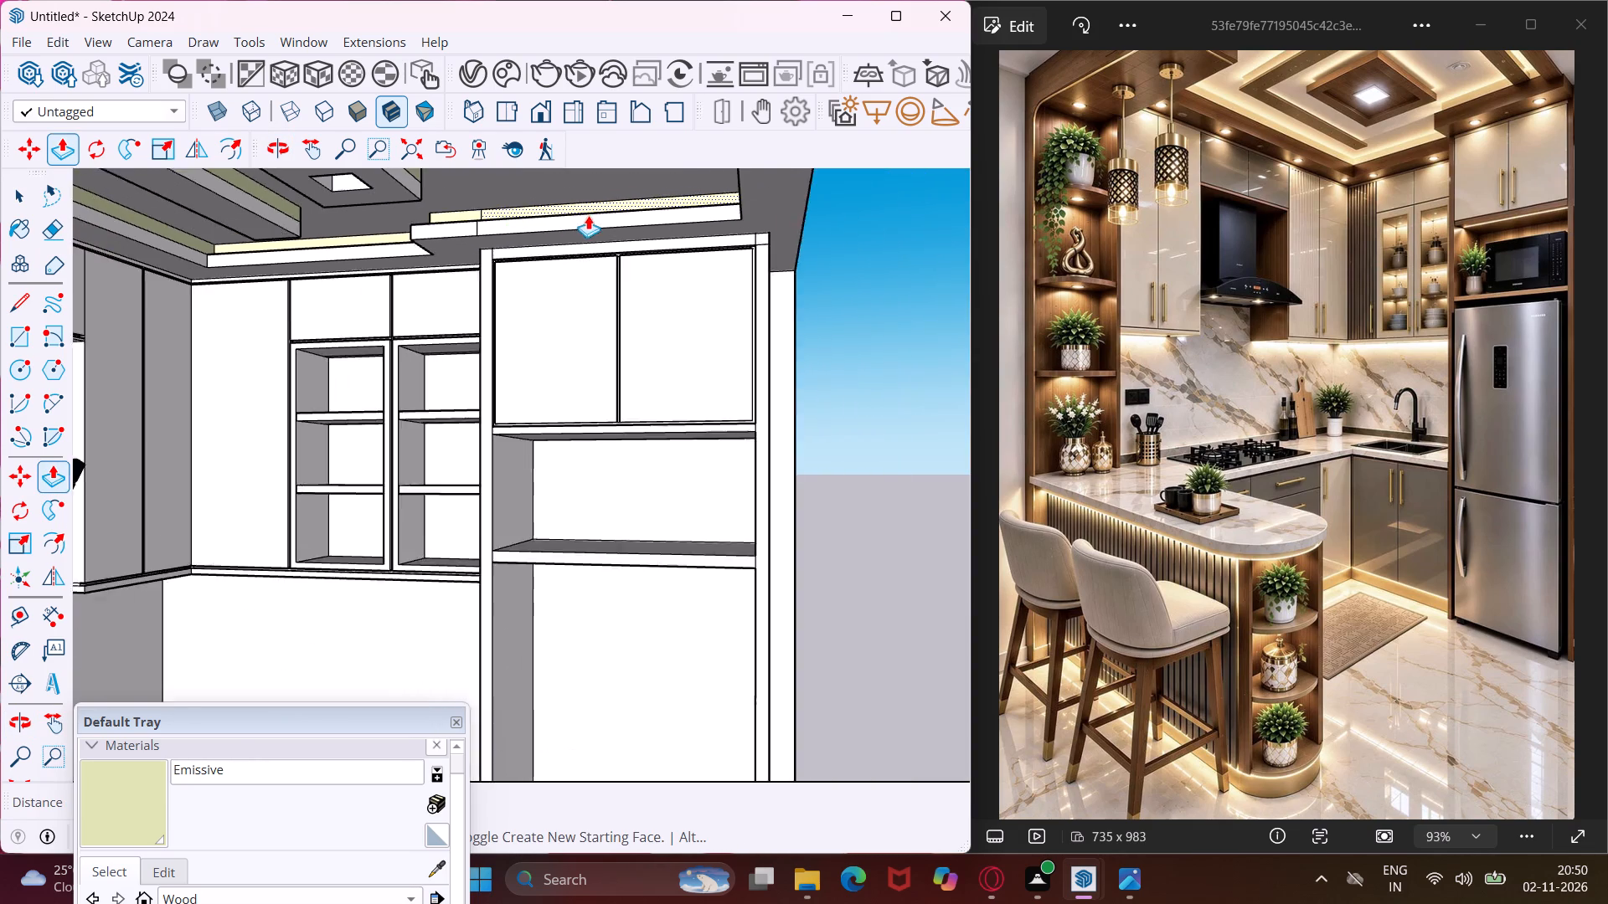
pyautogui.scroll(-2, 588, 215)
pyautogui.moveTo(602, 199); pyautogui.dragTo(491, 232, button='middle')
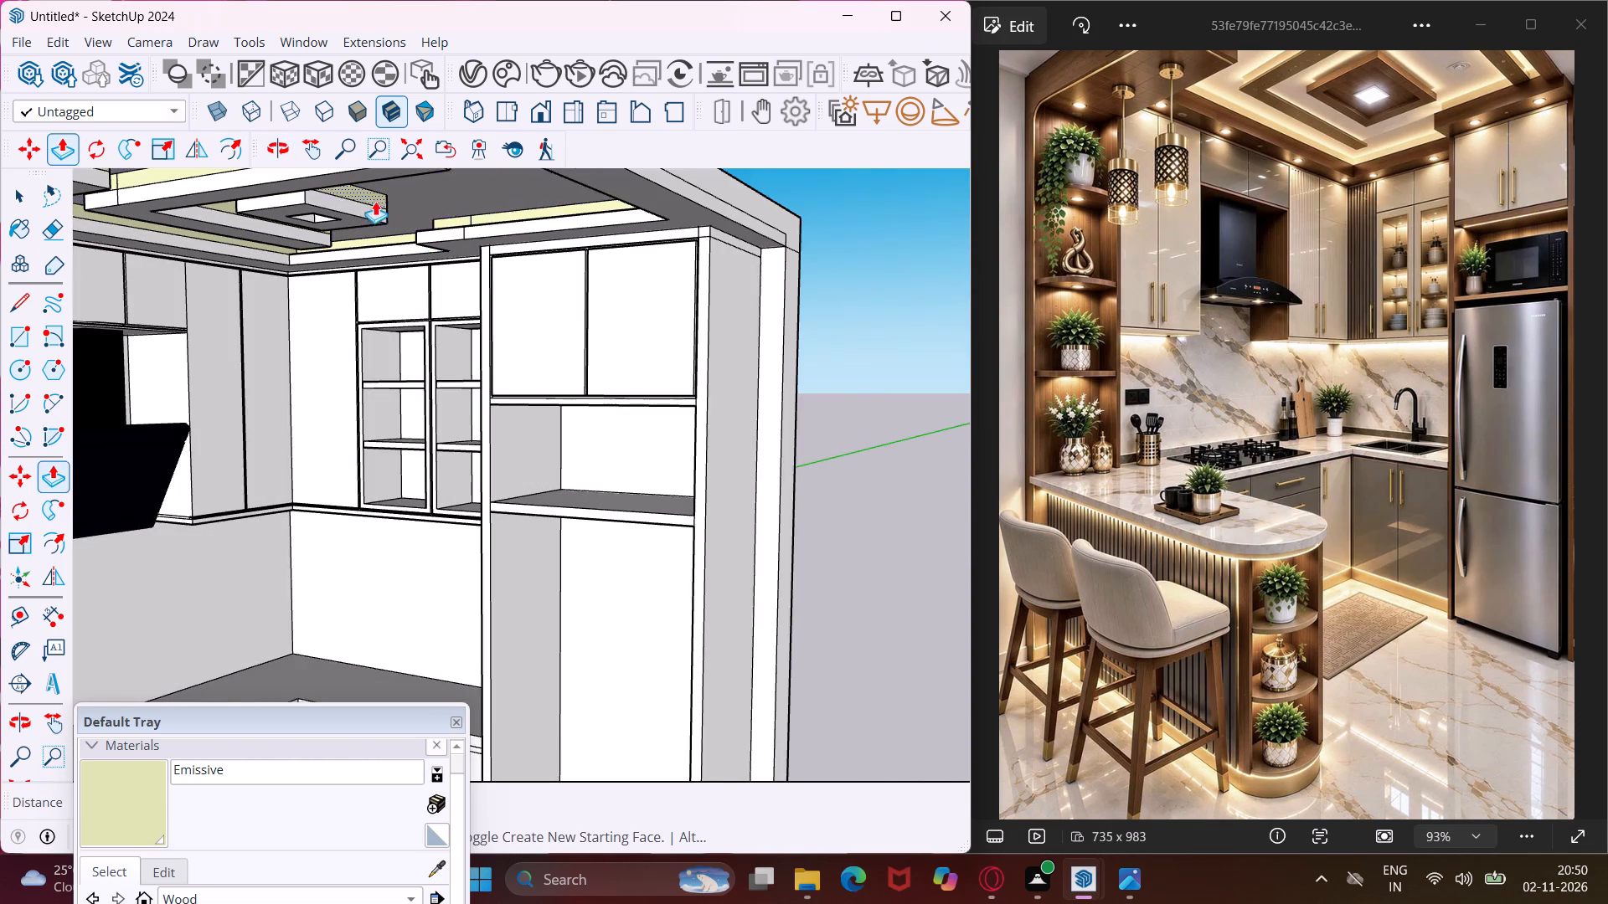
pyautogui.scroll(7, 370, 195)
pyautogui.doubleClick(359, 187)
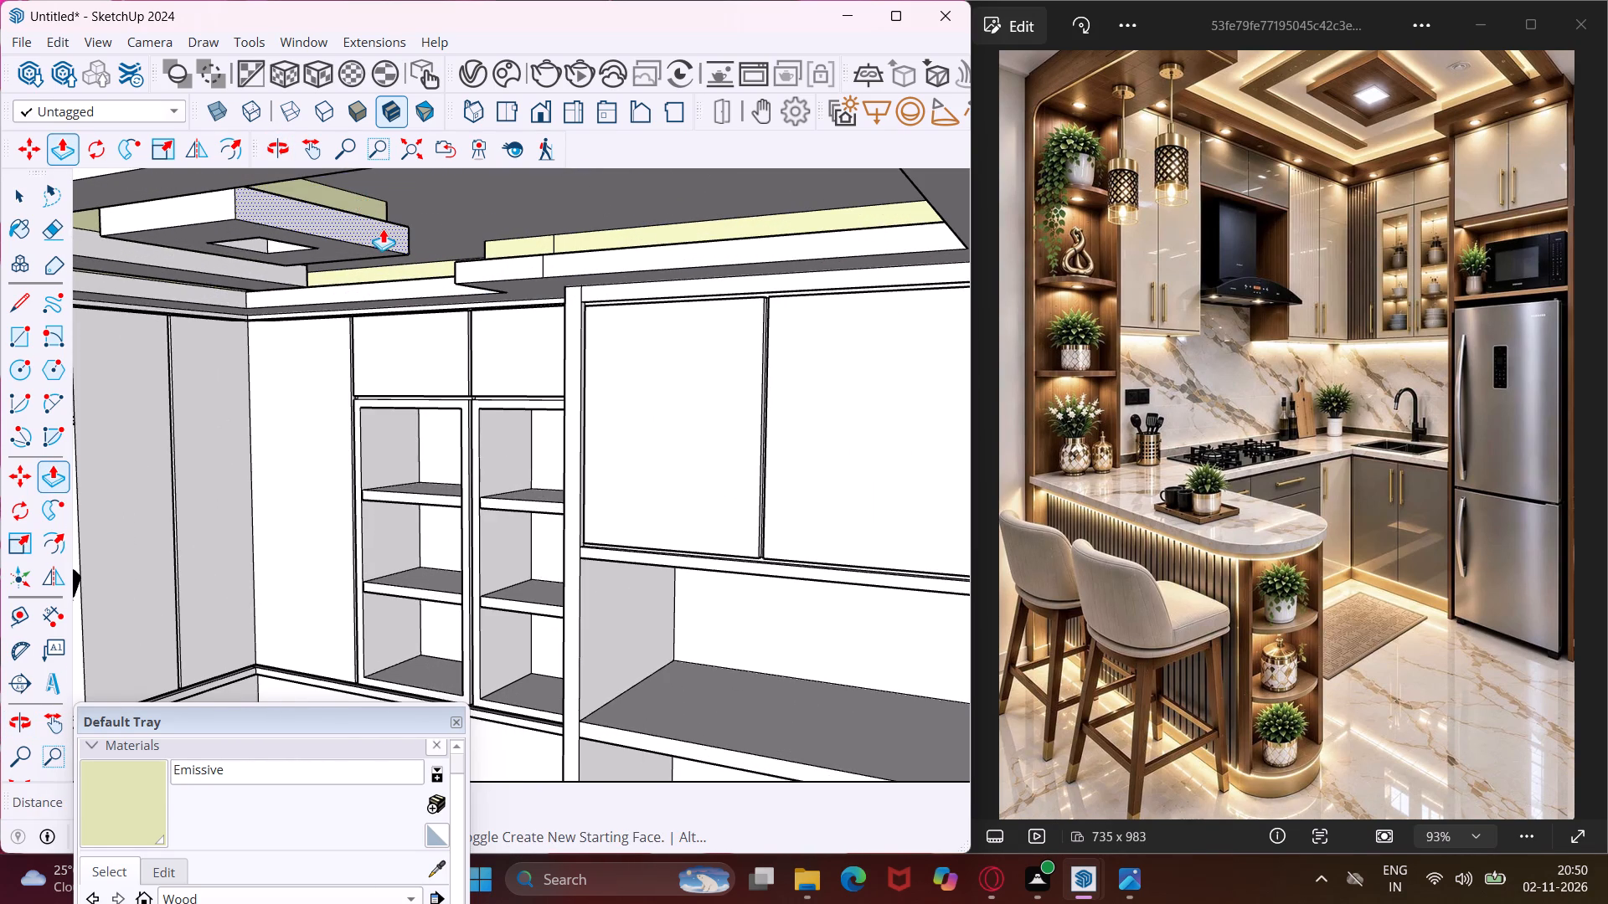
# Apply the same 2" Push/Pull to the Emissive band on the ceiling frame side behind the central light panel.
pyautogui.scroll(-3, 383, 228)
pyautogui.scroll(6, 182, 219)
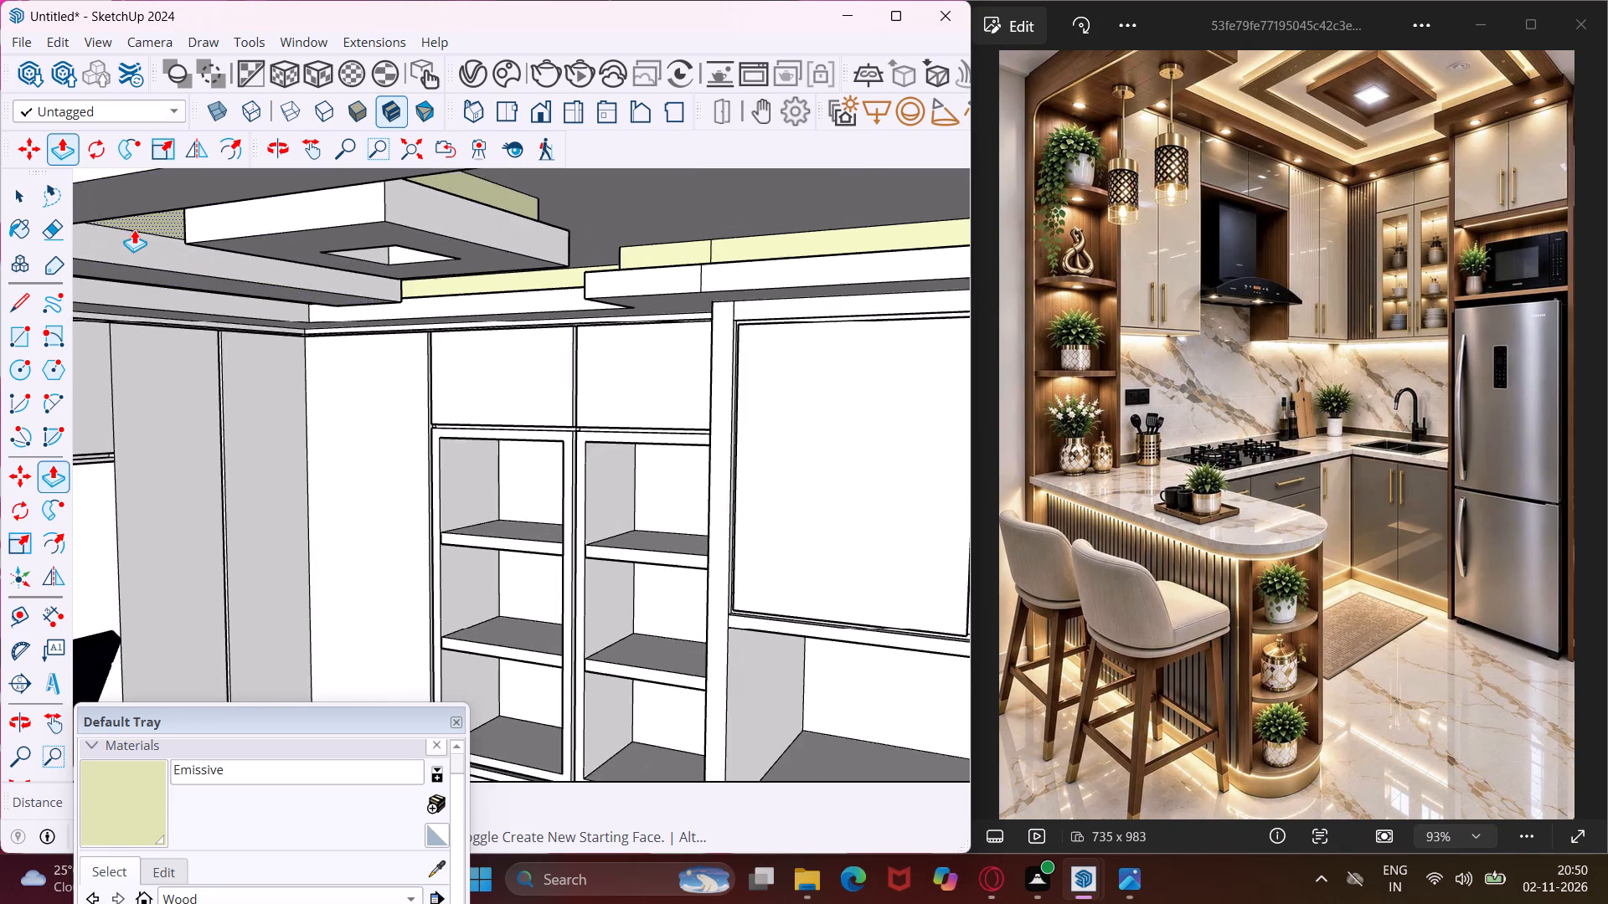
pyautogui.scroll(3, 134, 229)
pyautogui.doubleClick(147, 219)
# Recess the outer border's Emissive band along the hood wall and the light panel's band opposite it by the same 2".
pyautogui.moveTo(159, 220); pyautogui.dragTo(343, 180, button='middle')
pyautogui.scroll(5, 245, 257)
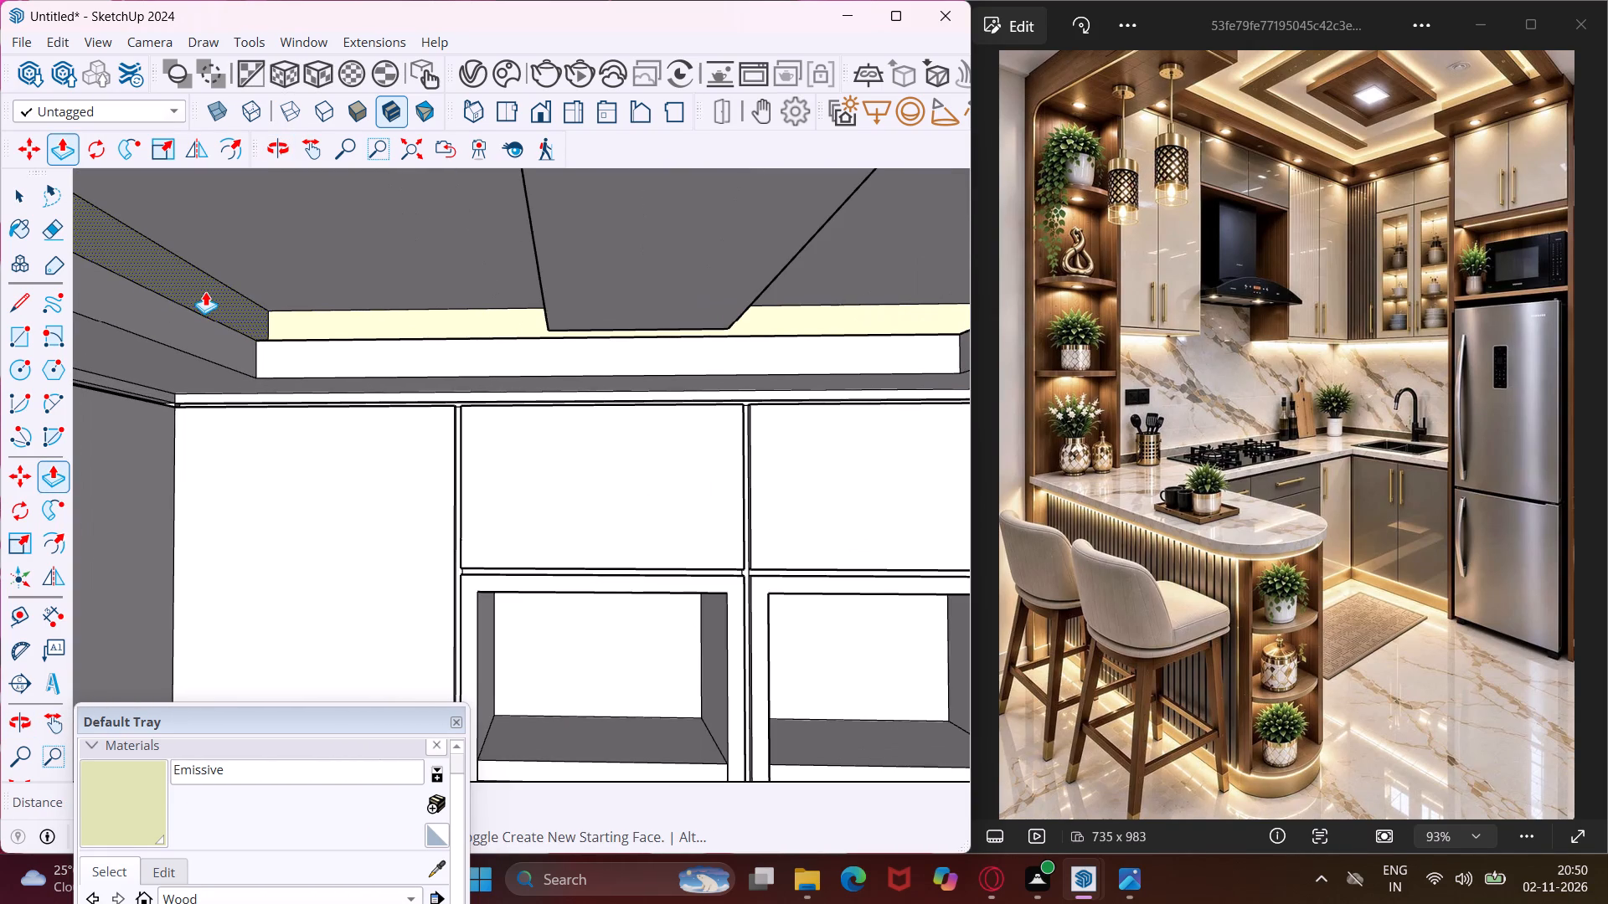
pyautogui.moveTo(209, 304); pyautogui.dragTo(289, 364, button='middle')
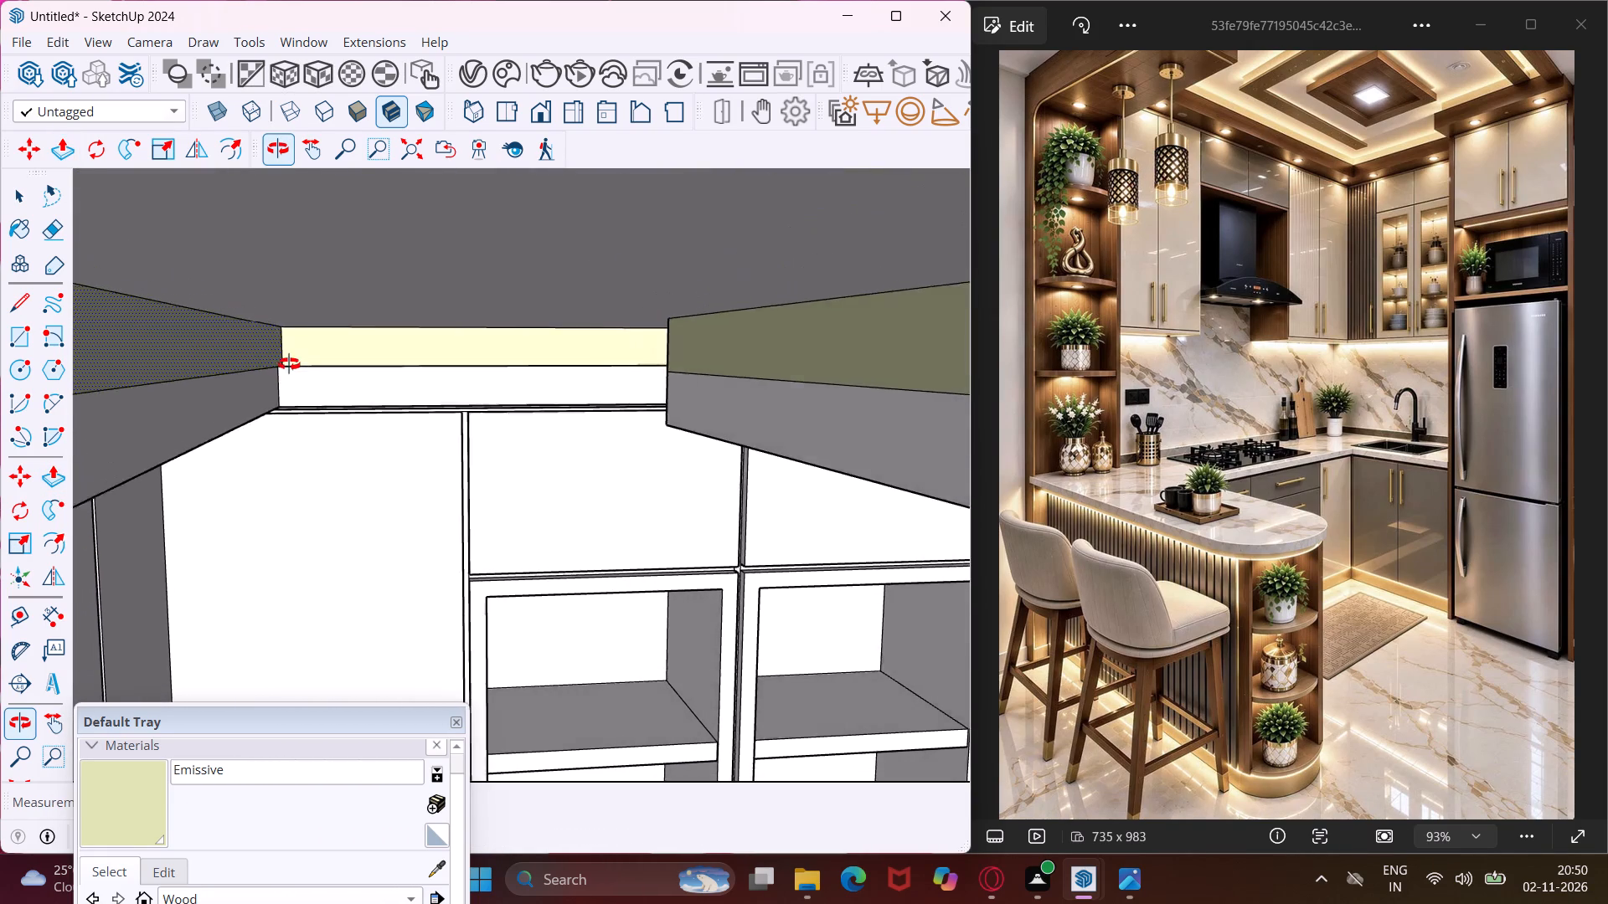
pyautogui.moveTo(289, 364); pyautogui.dragTo(297, 366, button='middle')
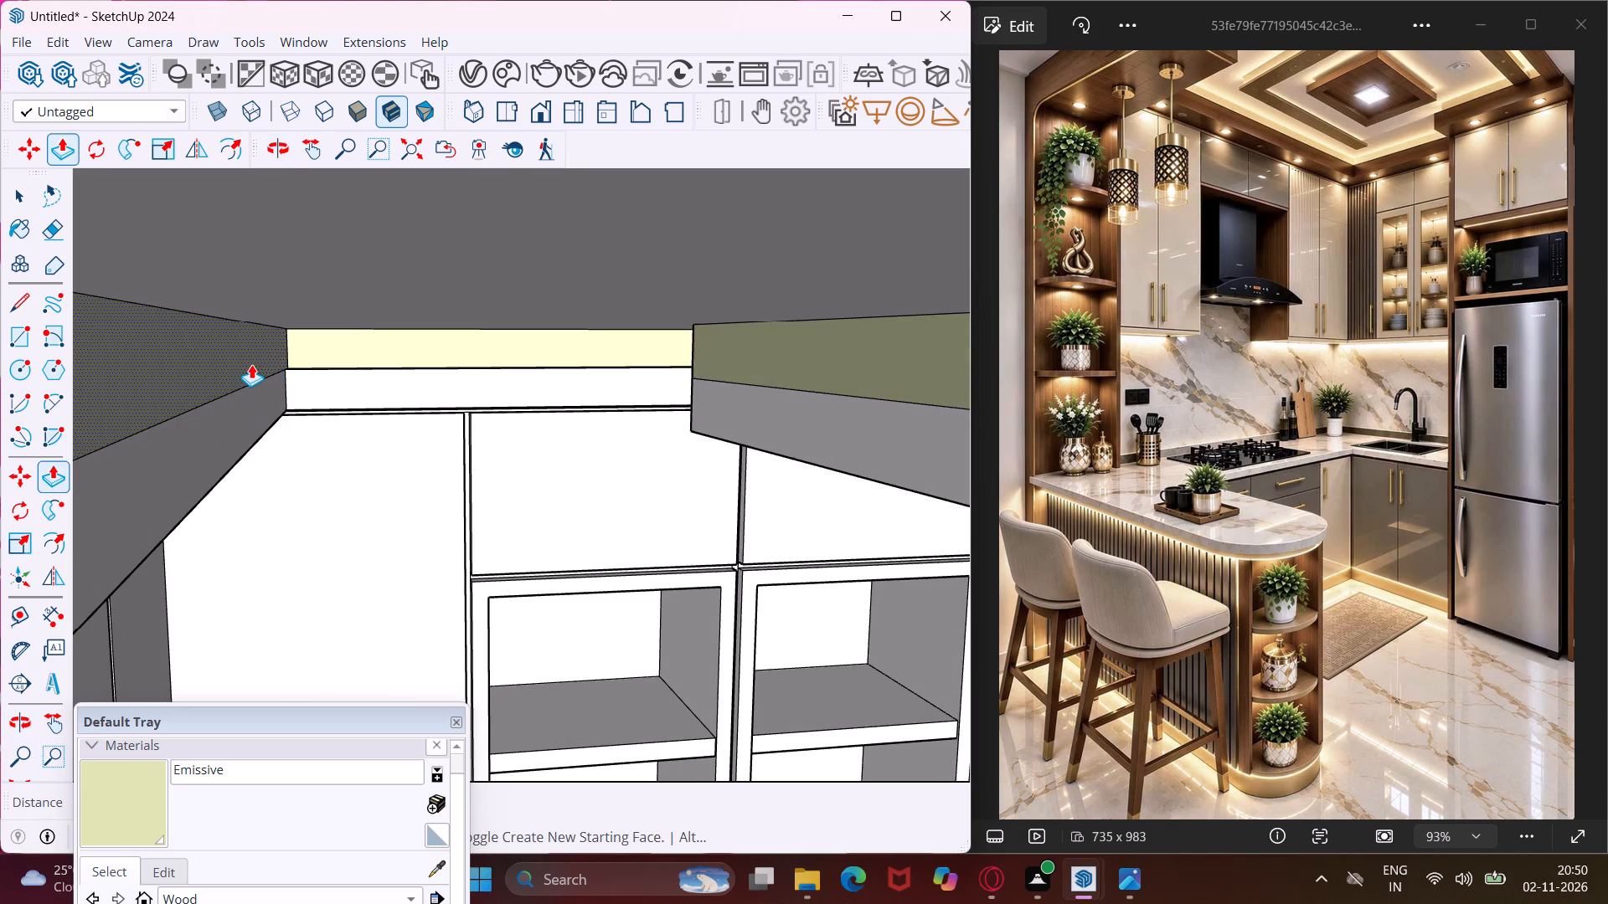
pyautogui.doubleClick(251, 364)
pyautogui.doubleClick(776, 342)
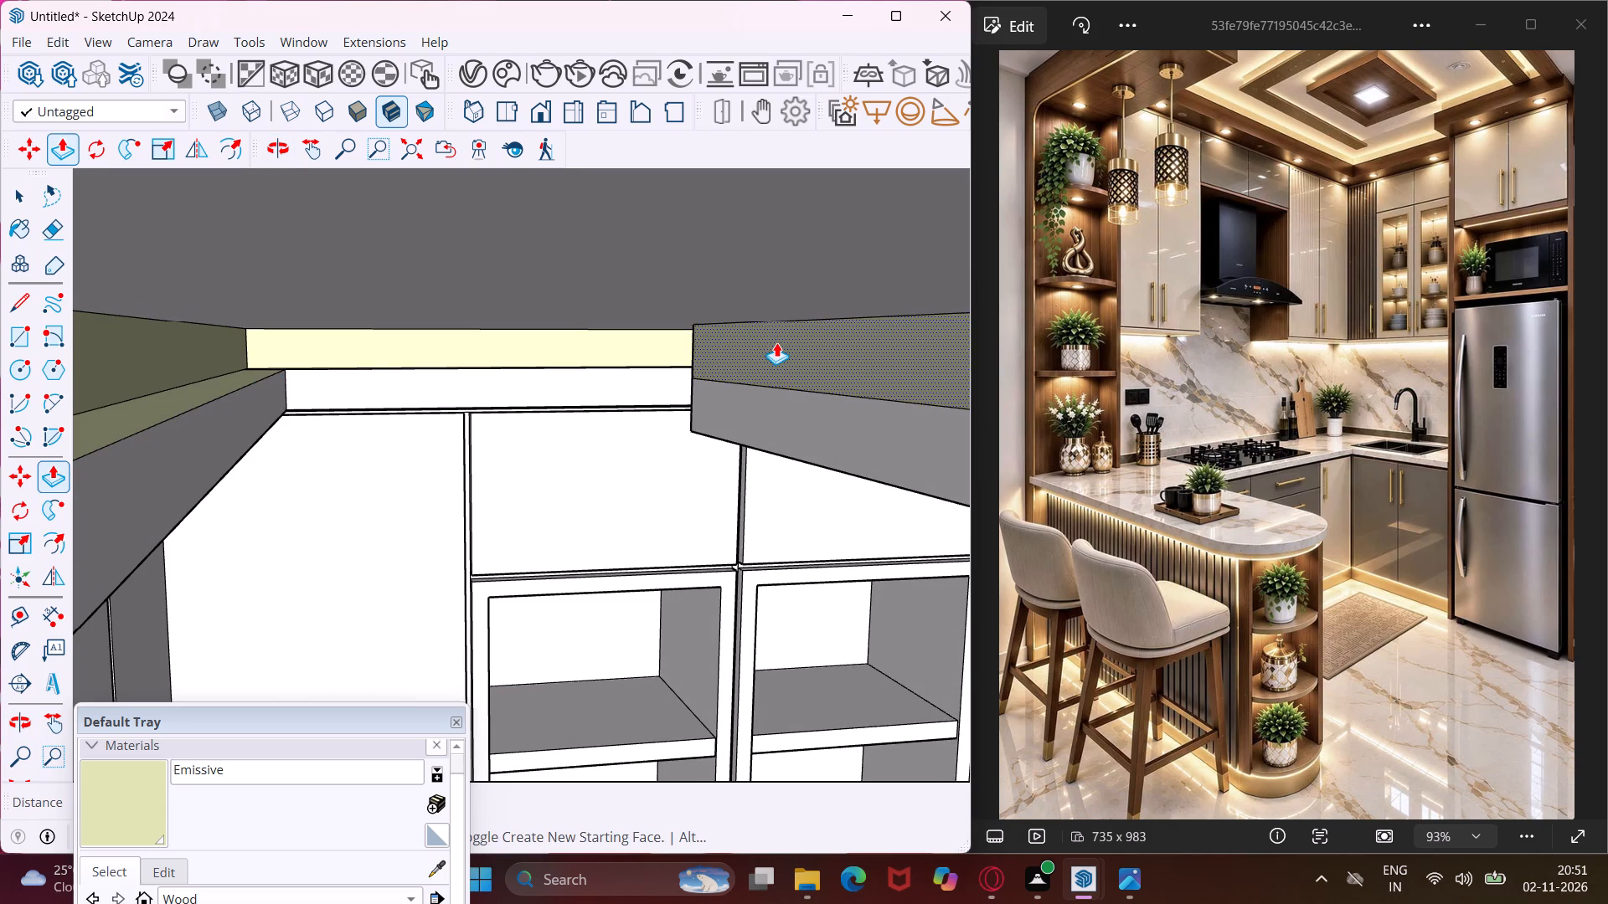
# Recess the long Emissive band on the outer side of the inner ceiling frame by the same 2".
pyautogui.moveTo(732, 351); pyautogui.dragTo(549, 254, button='middle')
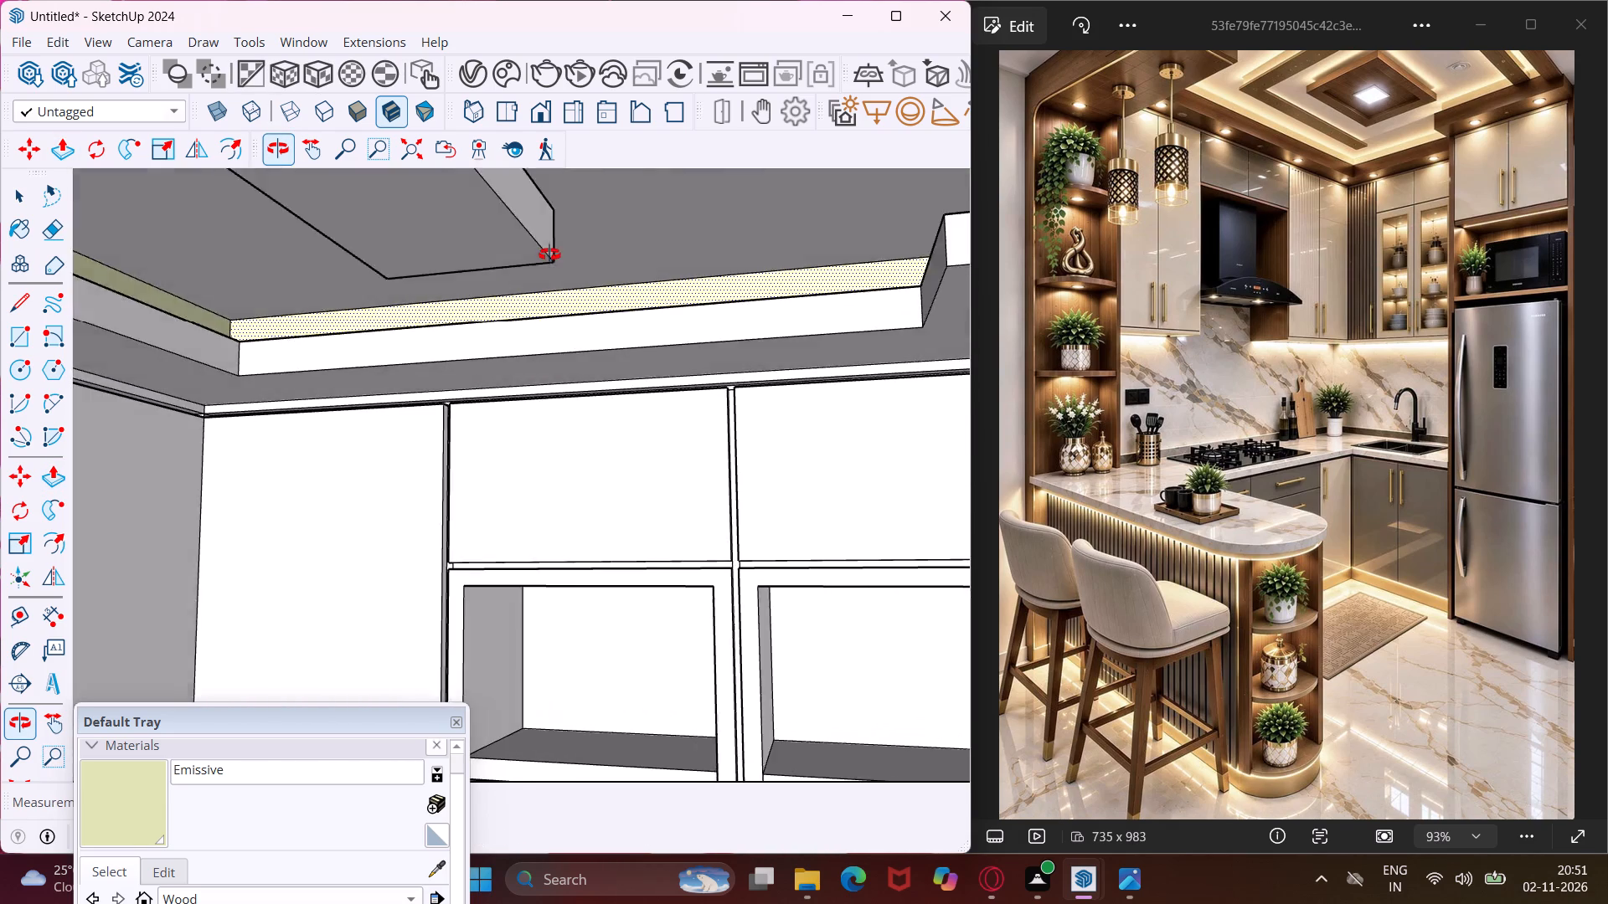
pyautogui.moveTo(549, 254); pyautogui.dragTo(477, 334, button='middle')
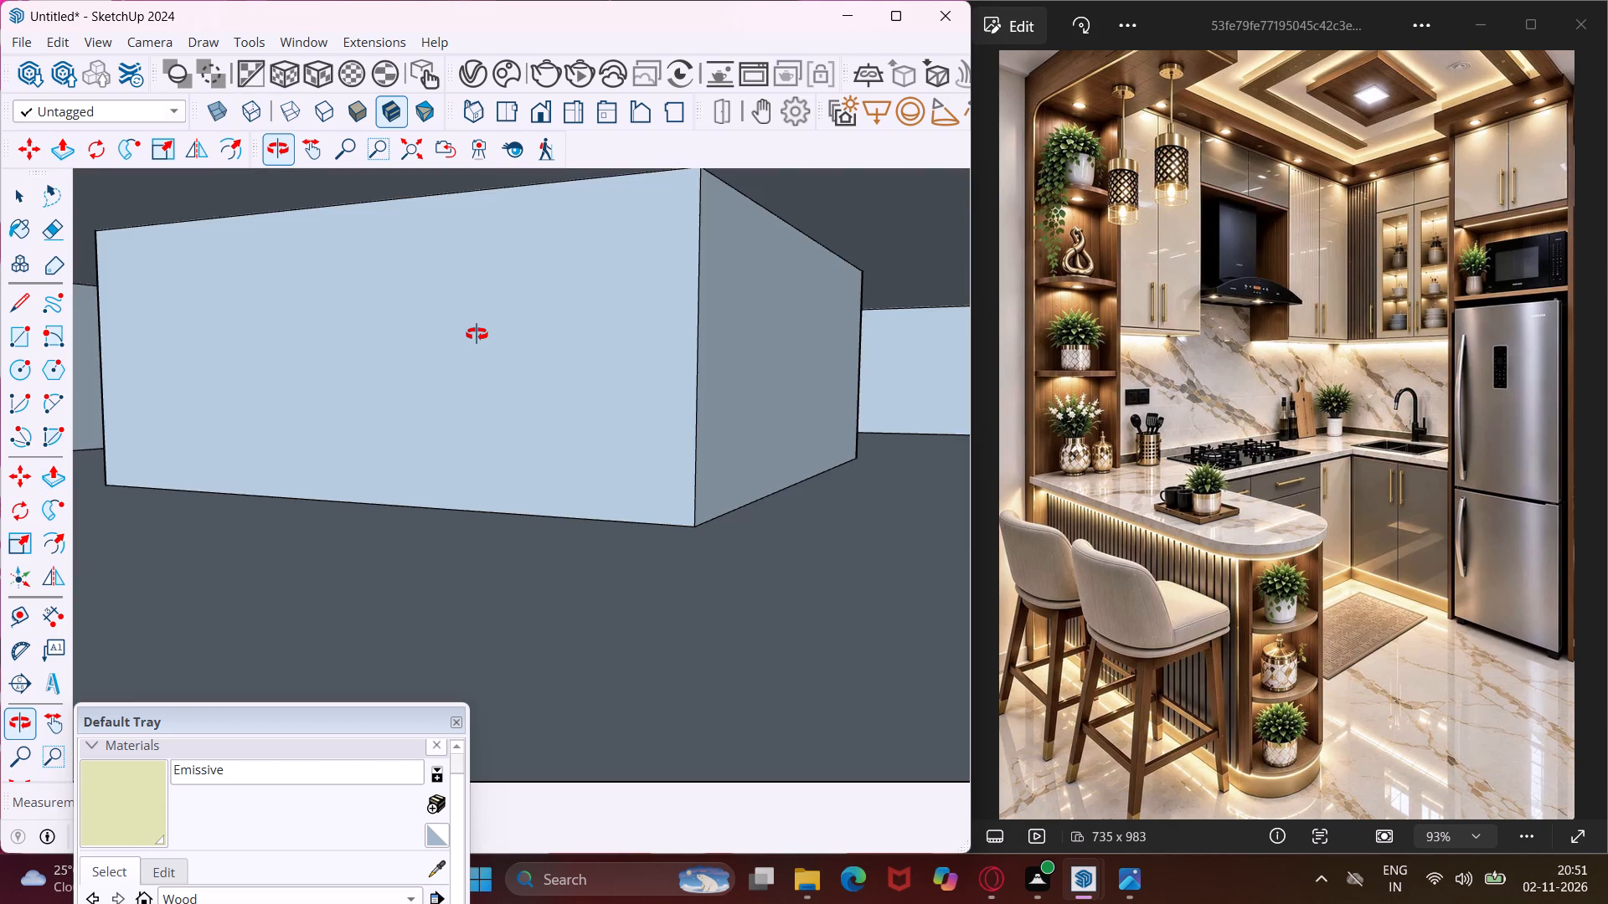
pyautogui.moveTo(477, 334); pyautogui.dragTo(477, 323, button='middle')
pyautogui.scroll(-5, 485, 313)
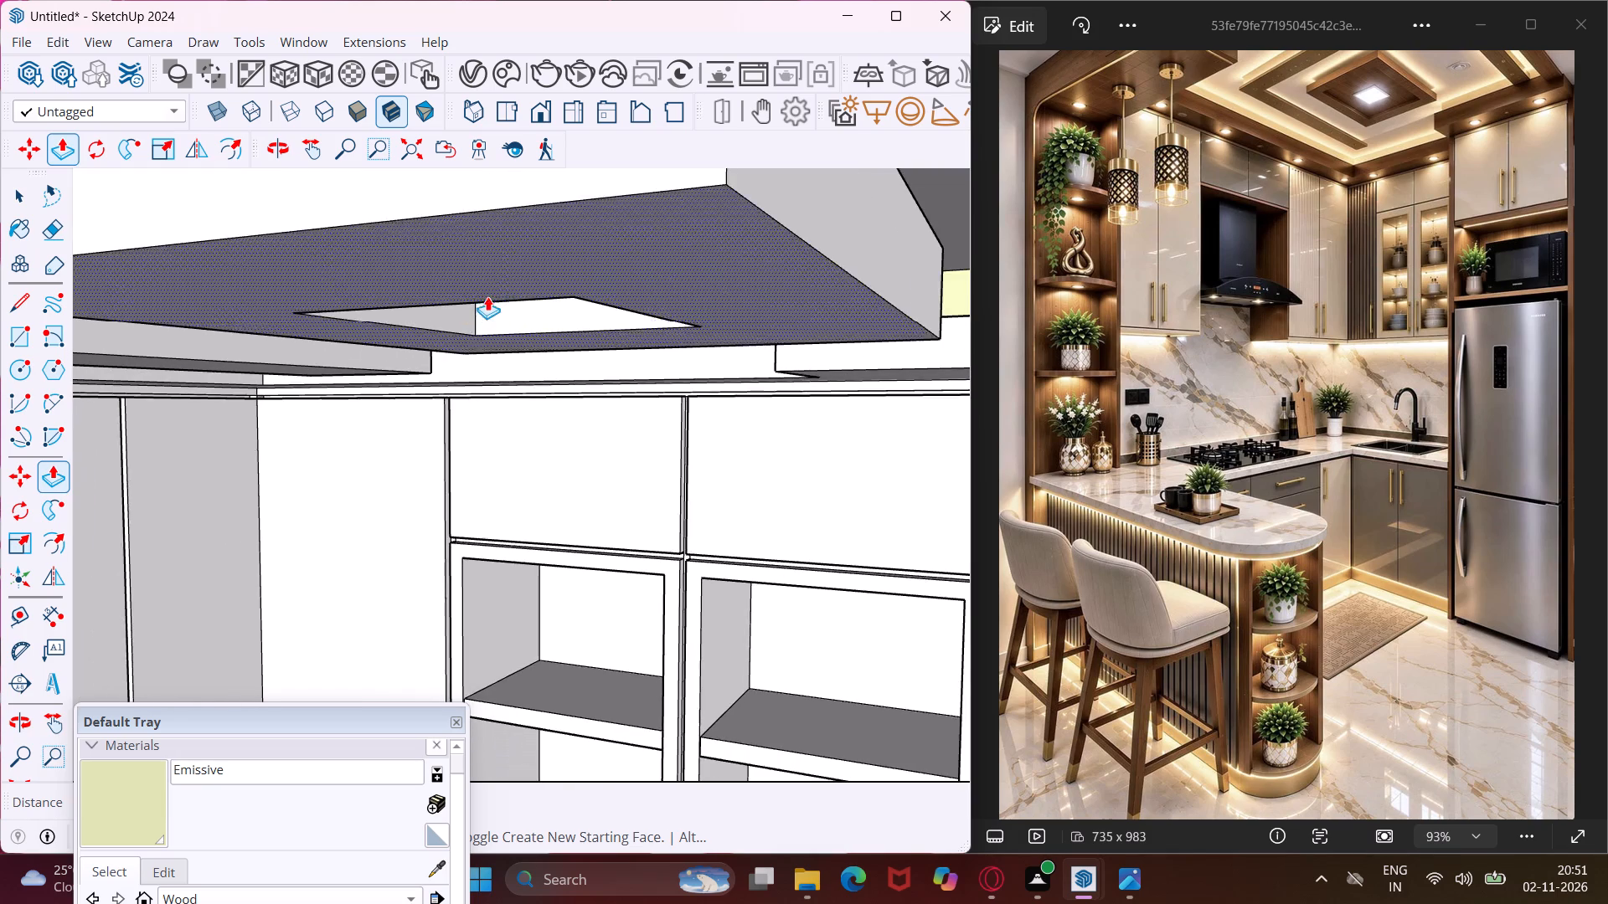
pyautogui.scroll(-15, 487, 296)
pyautogui.scroll(-6, 495, 260)
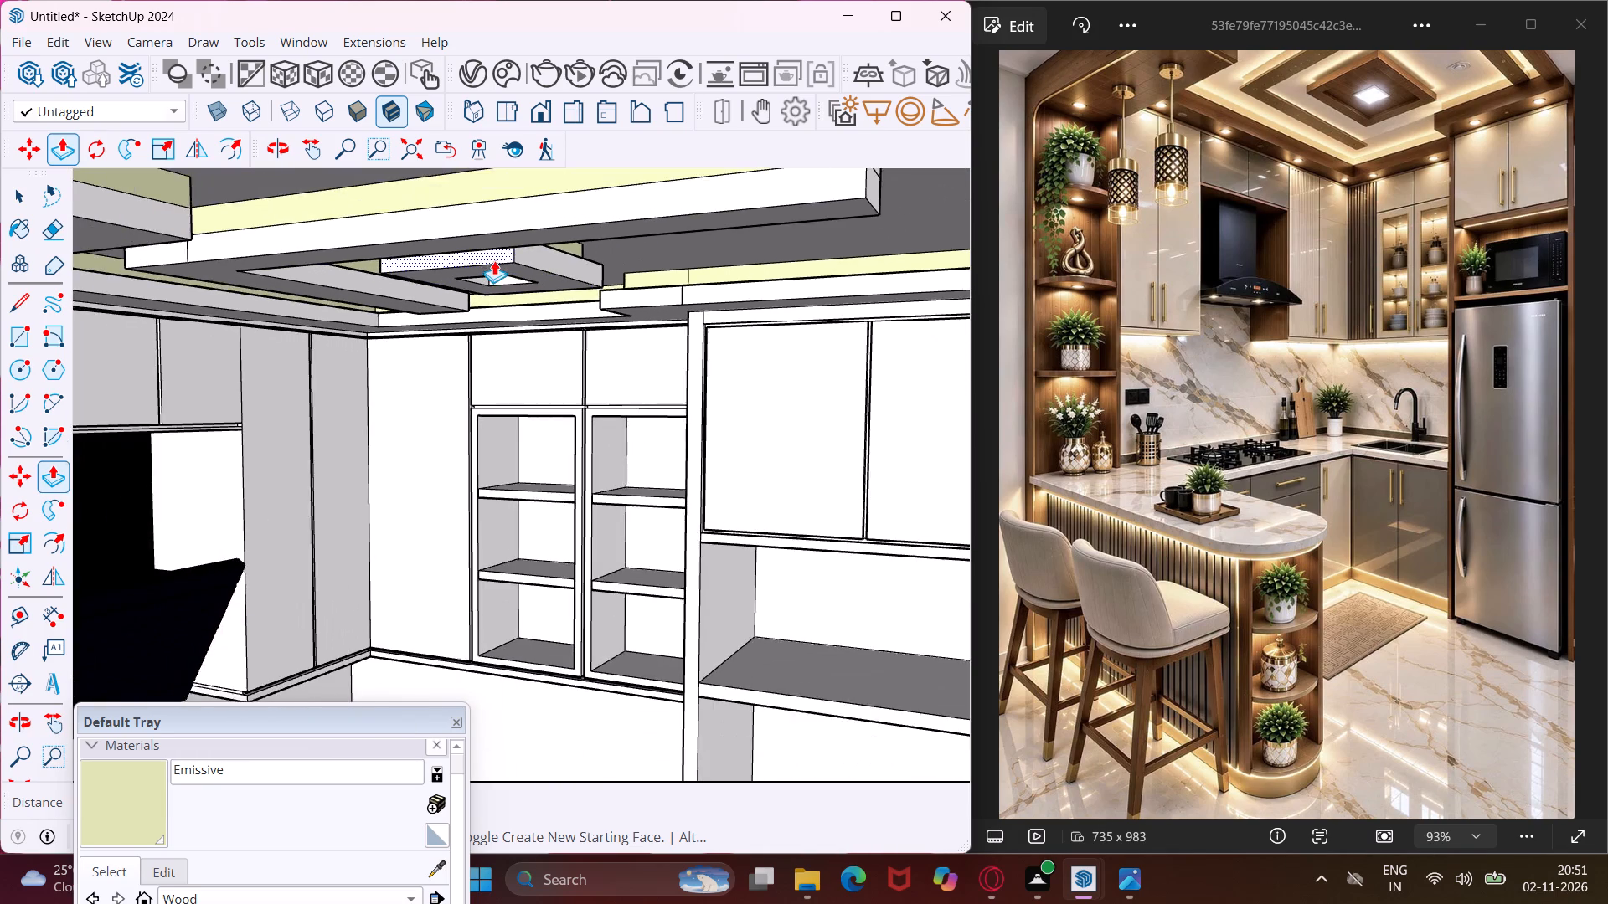
pyautogui.scroll(-4, 494, 260)
pyautogui.scroll(7, 581, 192)
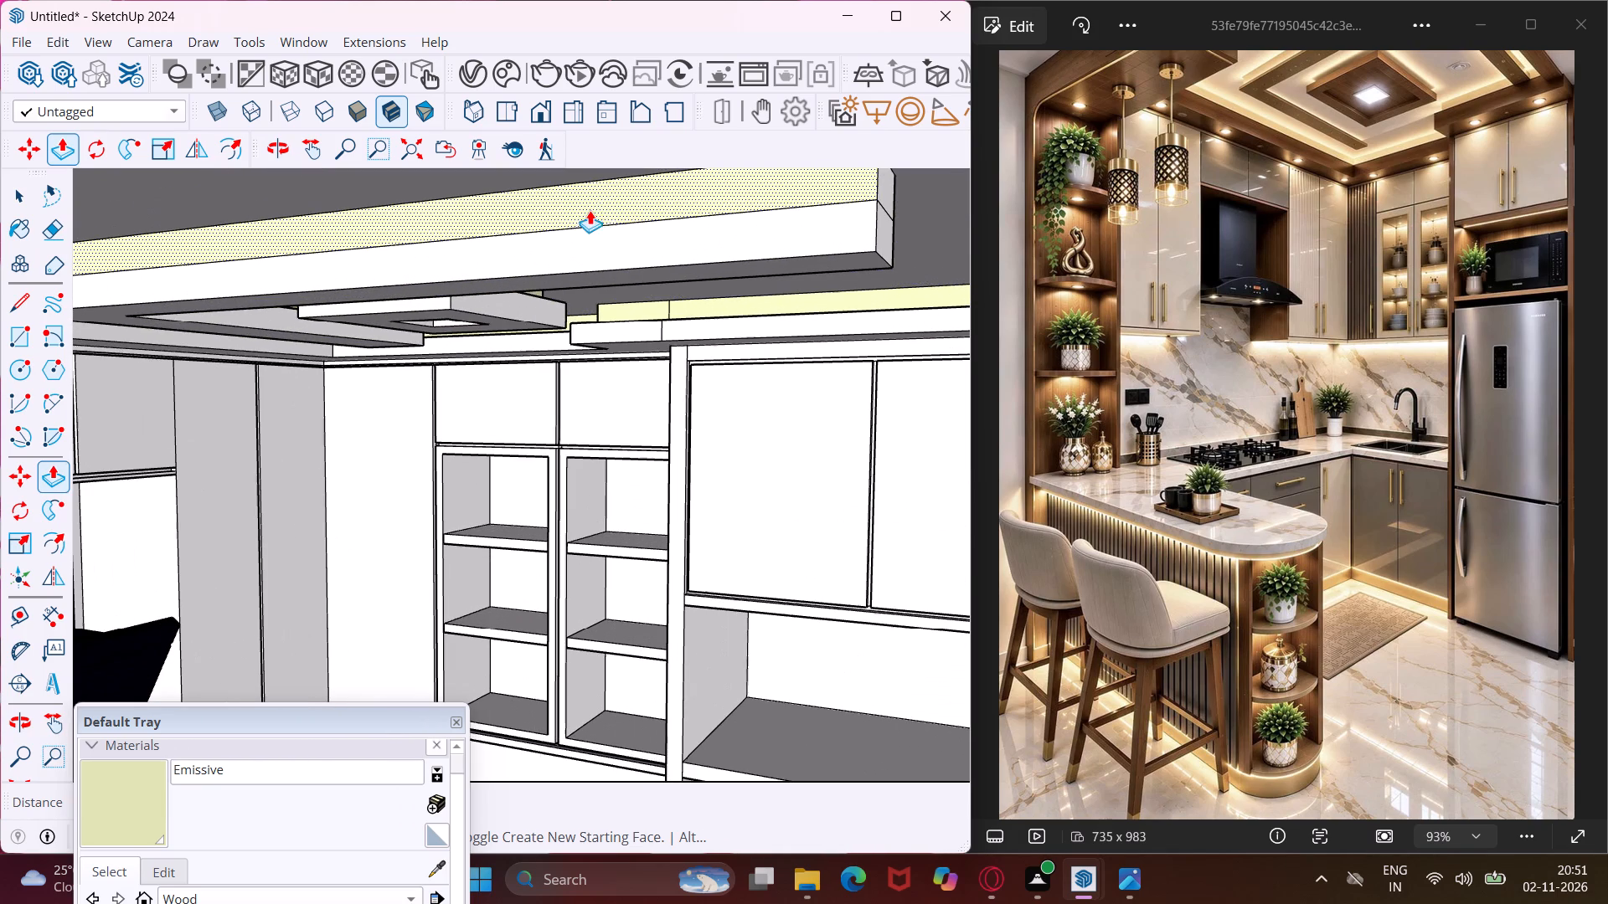
pyautogui.doubleClick(603, 200)
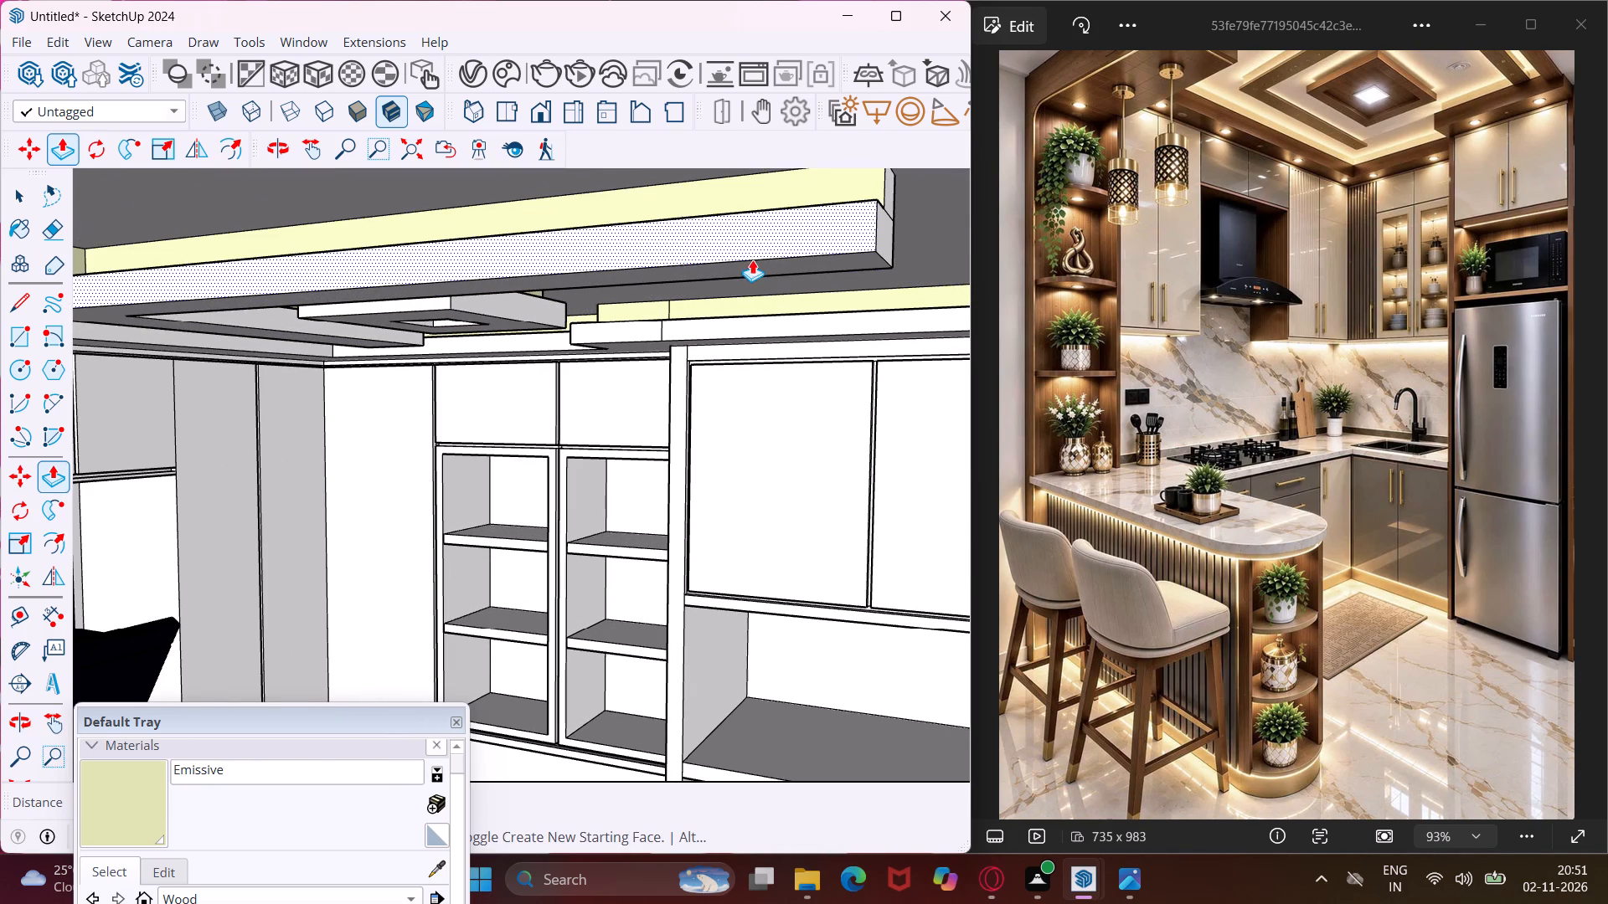
# Apply the same 2" Push/Pull to the short leftover band segments at the ends of the inner ceiling frame's long side.
pyautogui.moveTo(753, 259); pyautogui.dragTo(348, 262, button='middle')
pyautogui.scroll(3, 358, 250)
pyautogui.doubleClick(359, 239)
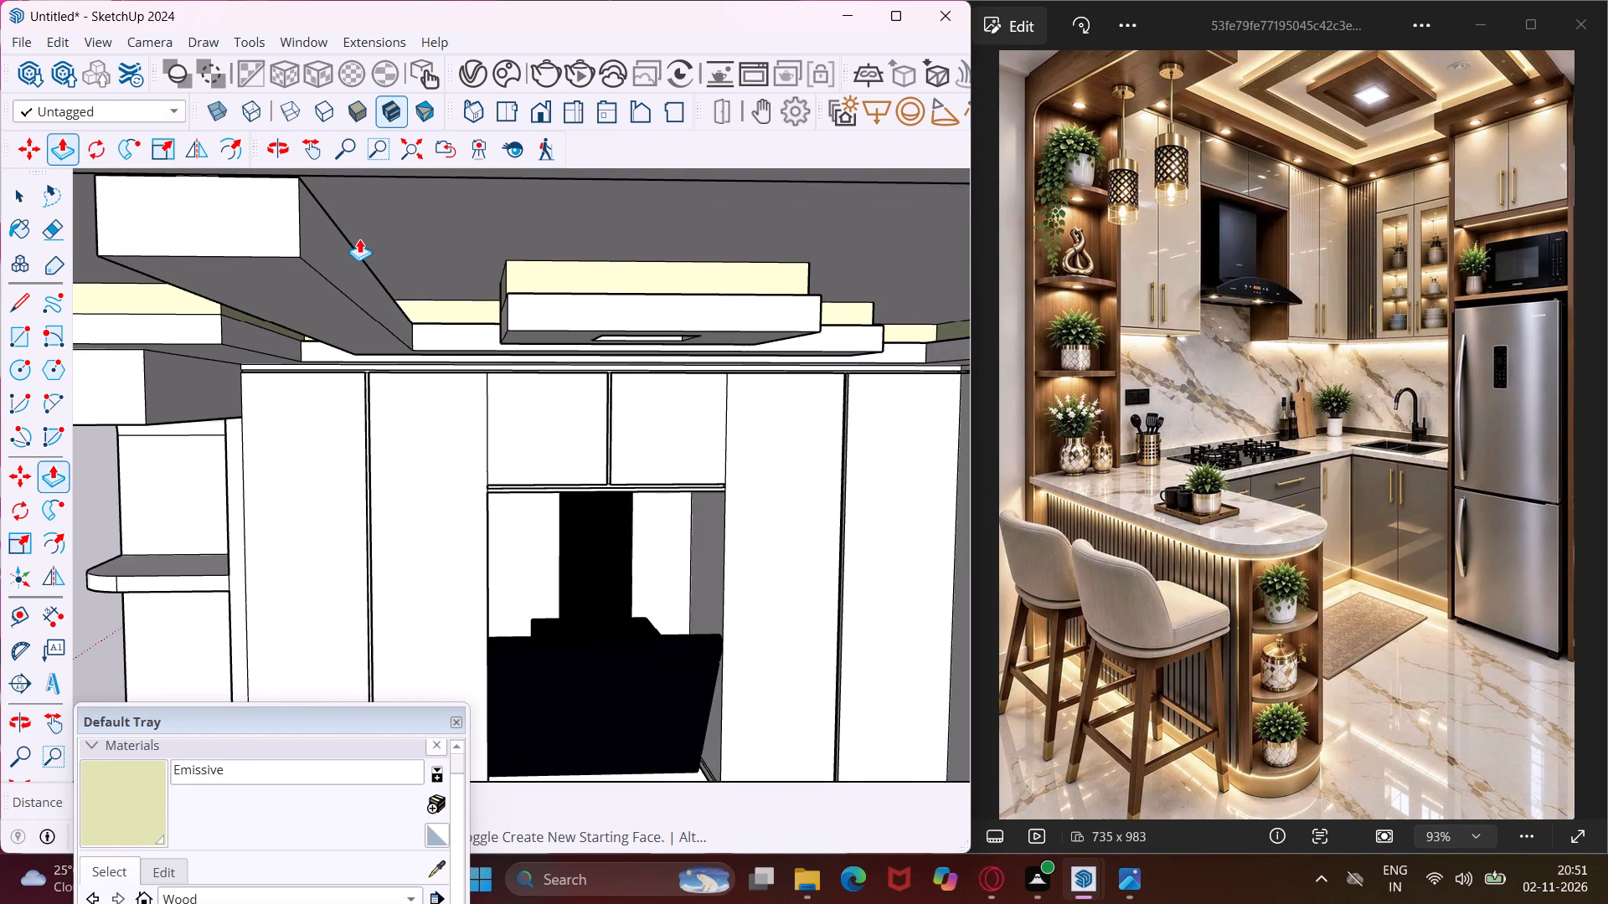
pyautogui.moveTo(359, 239); pyautogui.dragTo(586, 261, button='middle')
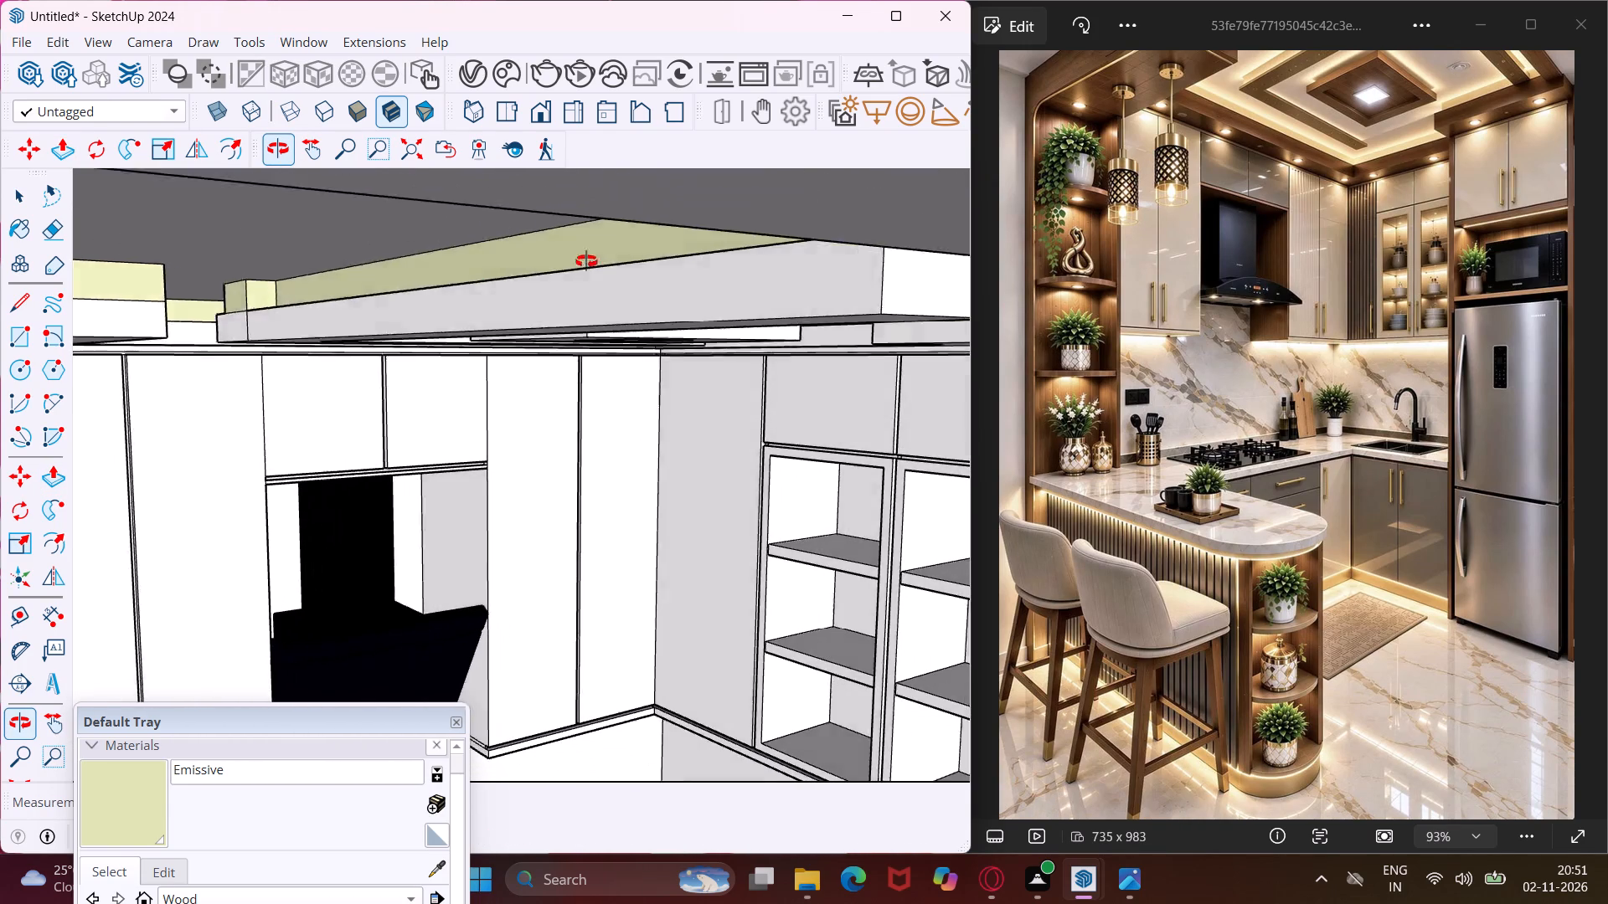
pyautogui.moveTo(586, 261); pyautogui.dragTo(667, 198, button='middle')
pyautogui.scroll(3, 269, 298)
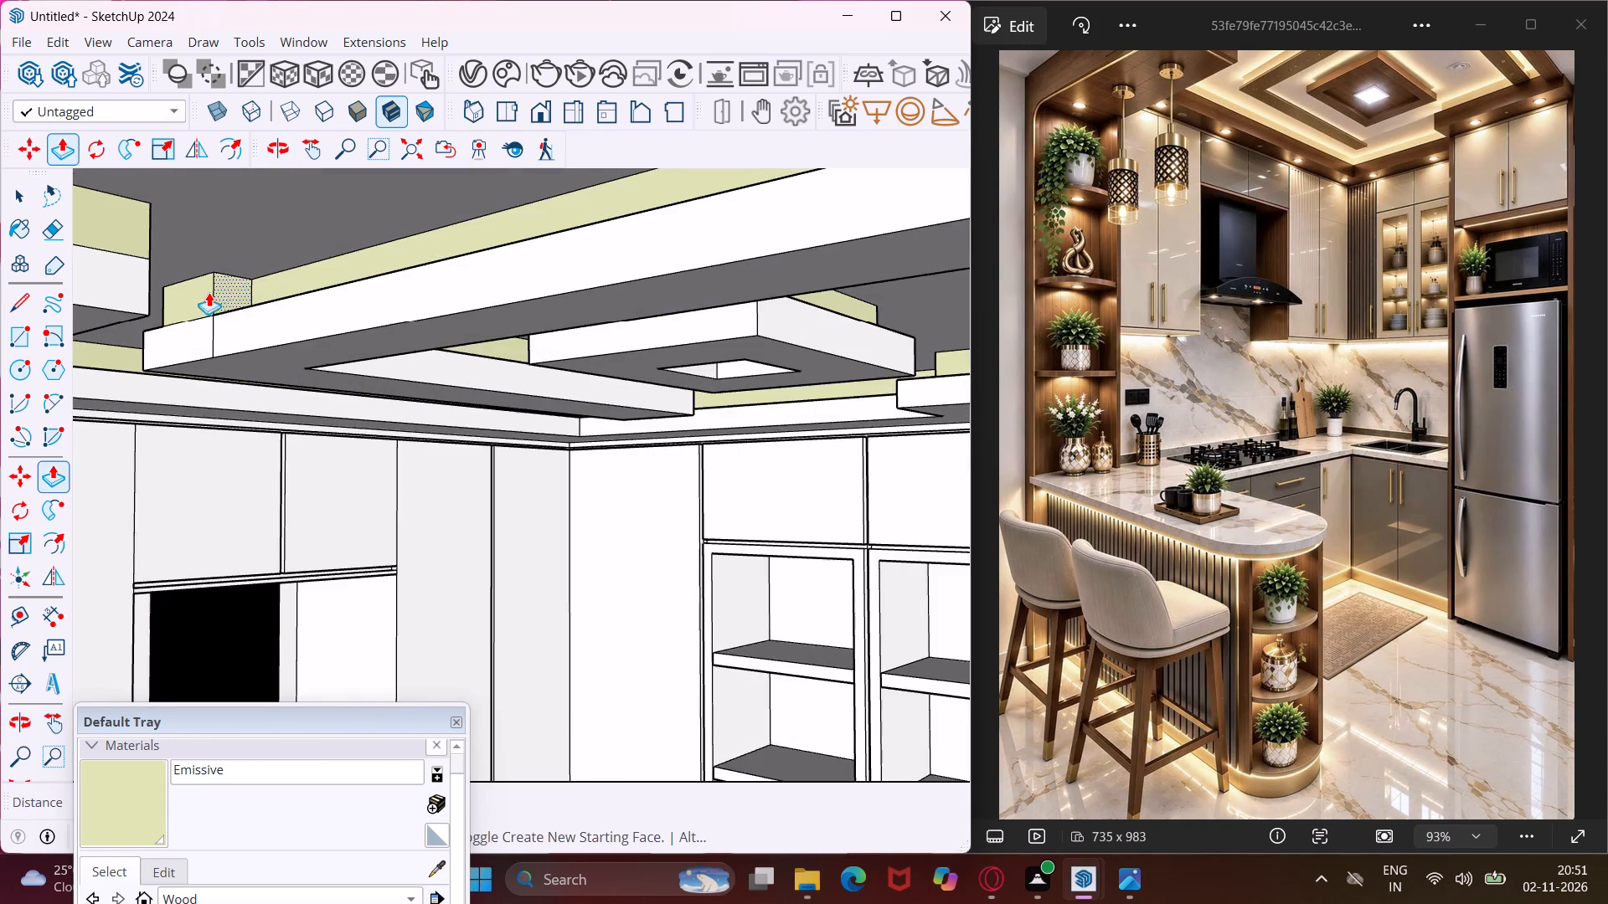
pyautogui.scroll(3, 209, 292)
pyautogui.doubleClick(206, 294)
# Recess the remaining protruding Emissive band on the central light panel by the same 2".
pyautogui.moveTo(367, 408); pyautogui.dragTo(253, 362, button='middle')
pyautogui.scroll(4, 303, 311)
pyautogui.scroll(3, 333, 248)
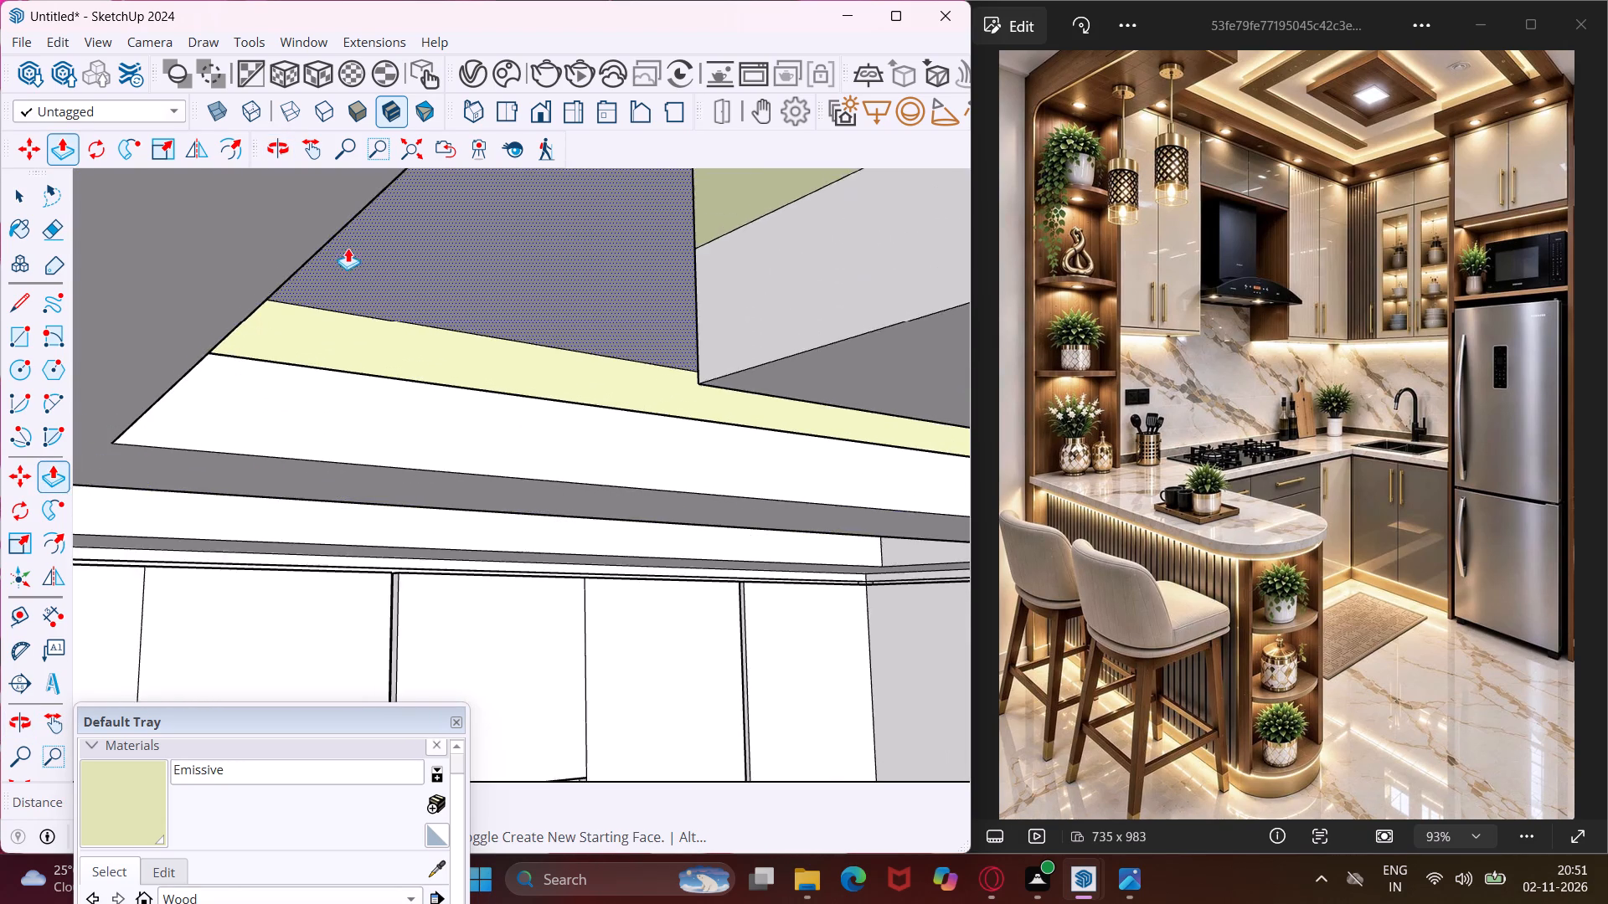
pyautogui.scroll(2, 348, 248)
pyautogui.moveTo(356, 256); pyautogui.dragTo(161, 274, button='middle')
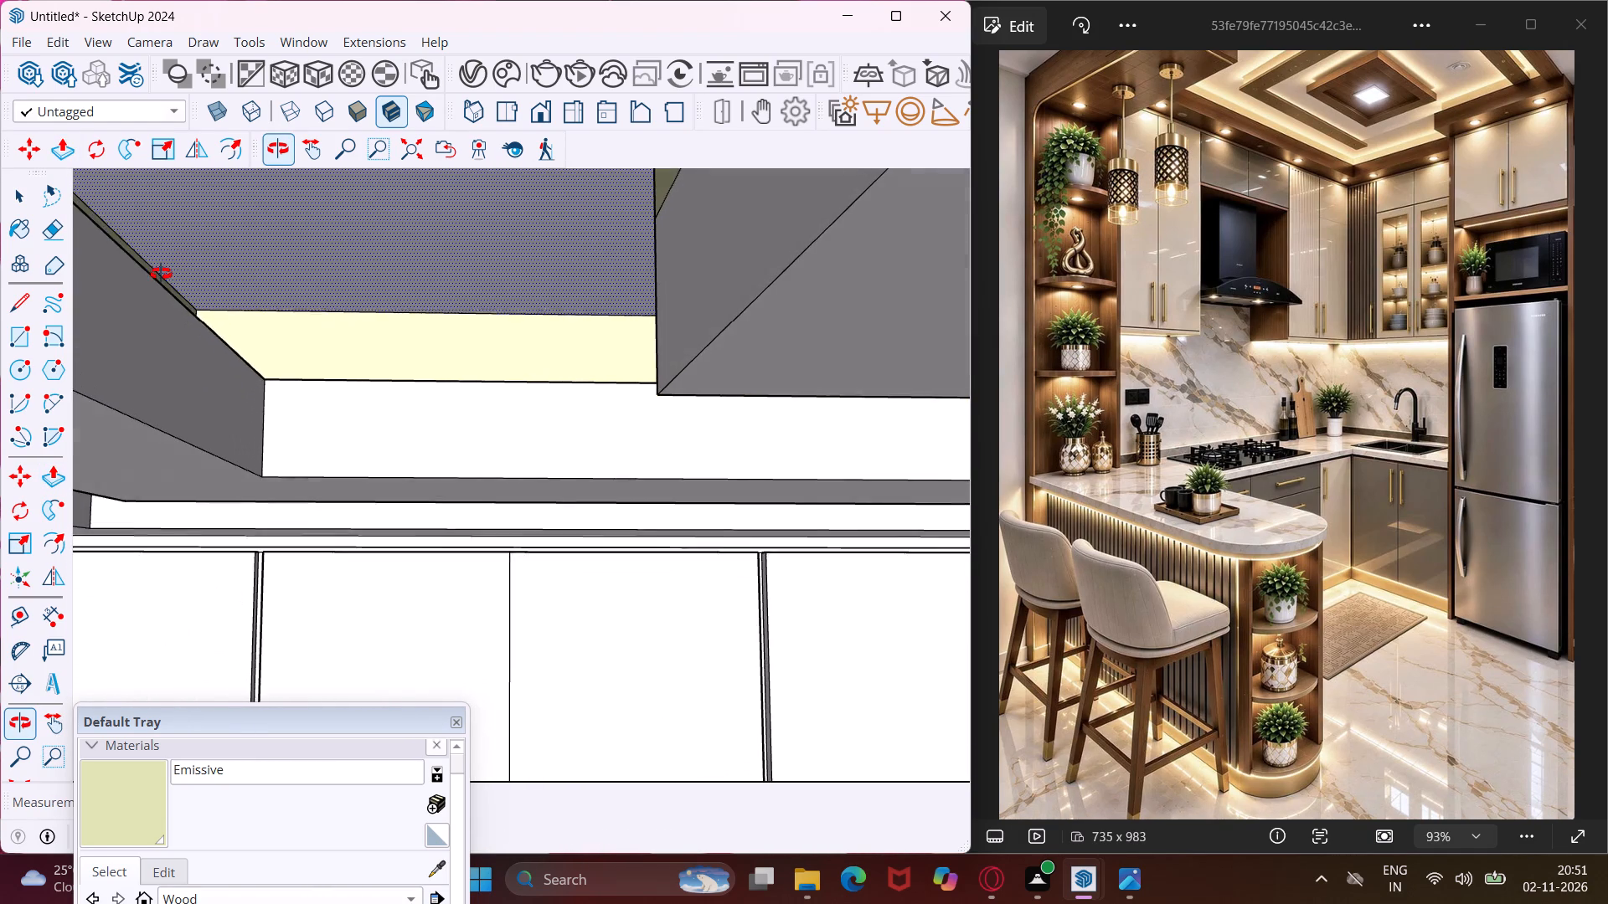
pyautogui.moveTo(161, 274); pyautogui.dragTo(303, 318, button='middle')
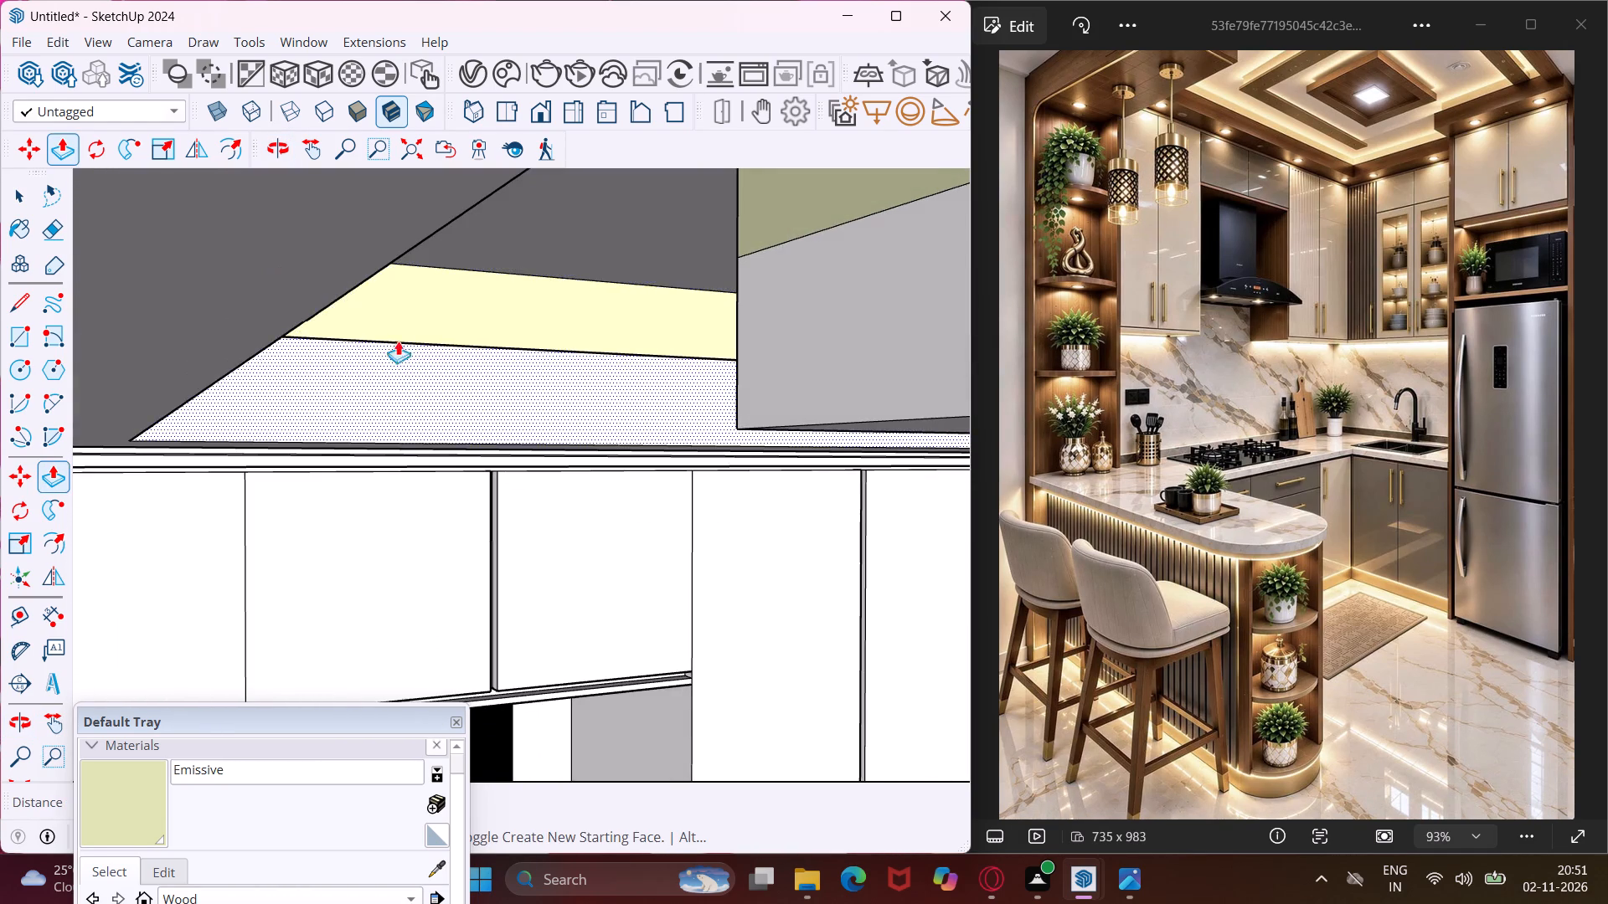
pyautogui.scroll(7, 428, 326)
pyautogui.moveTo(428, 326); pyautogui.dragTo(537, 383, button='middle')
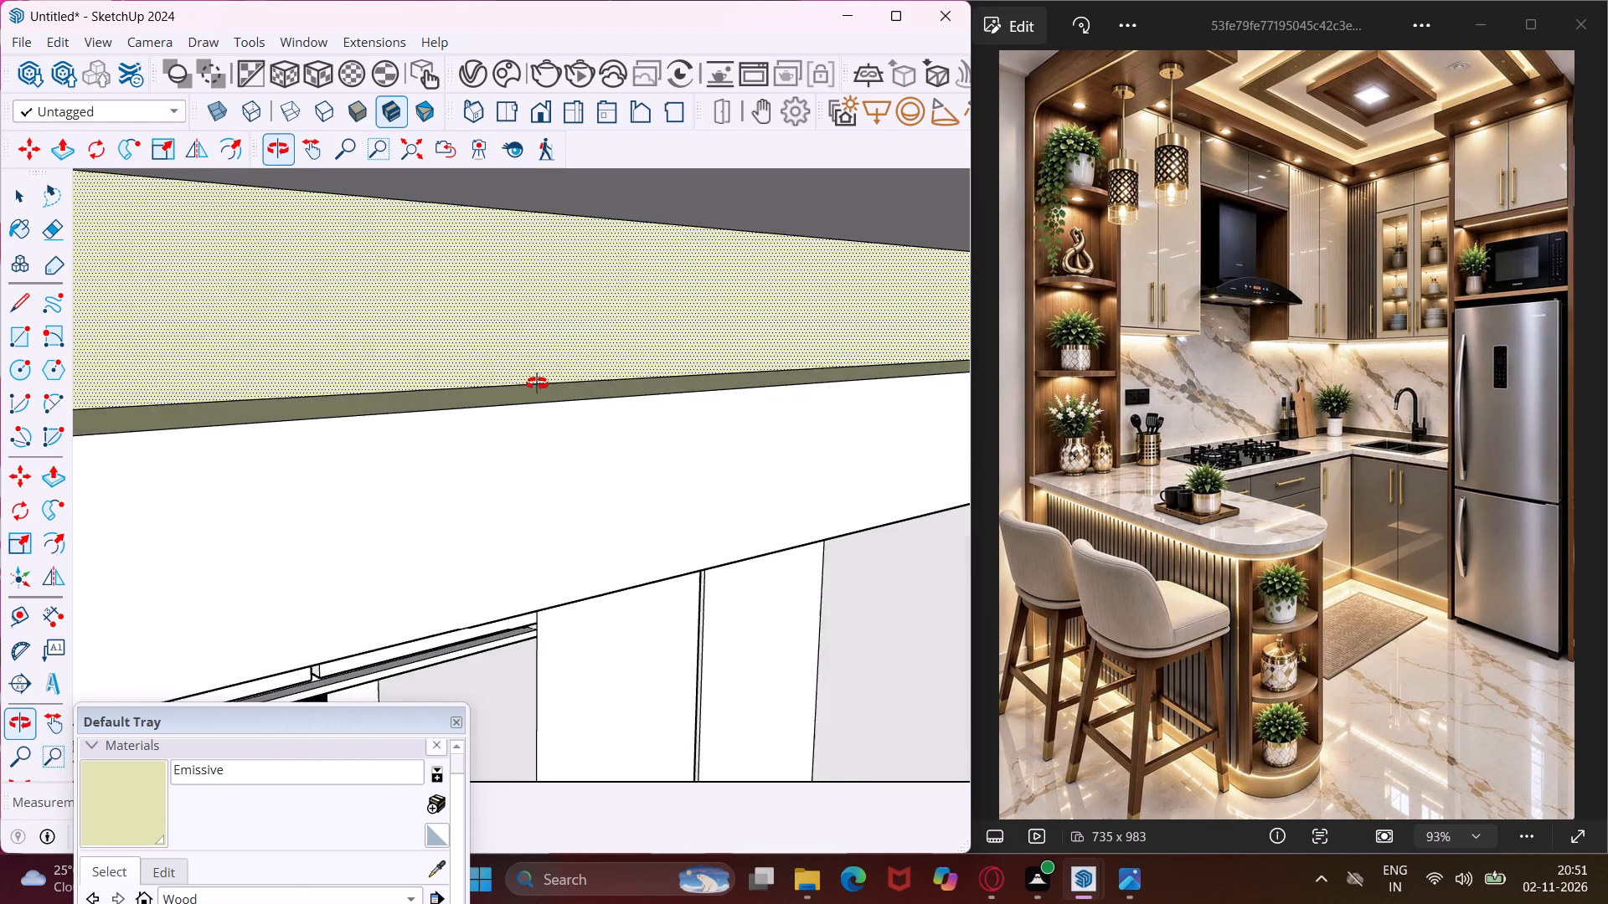
pyautogui.moveTo(537, 383); pyautogui.dragTo(652, 340, button='middle')
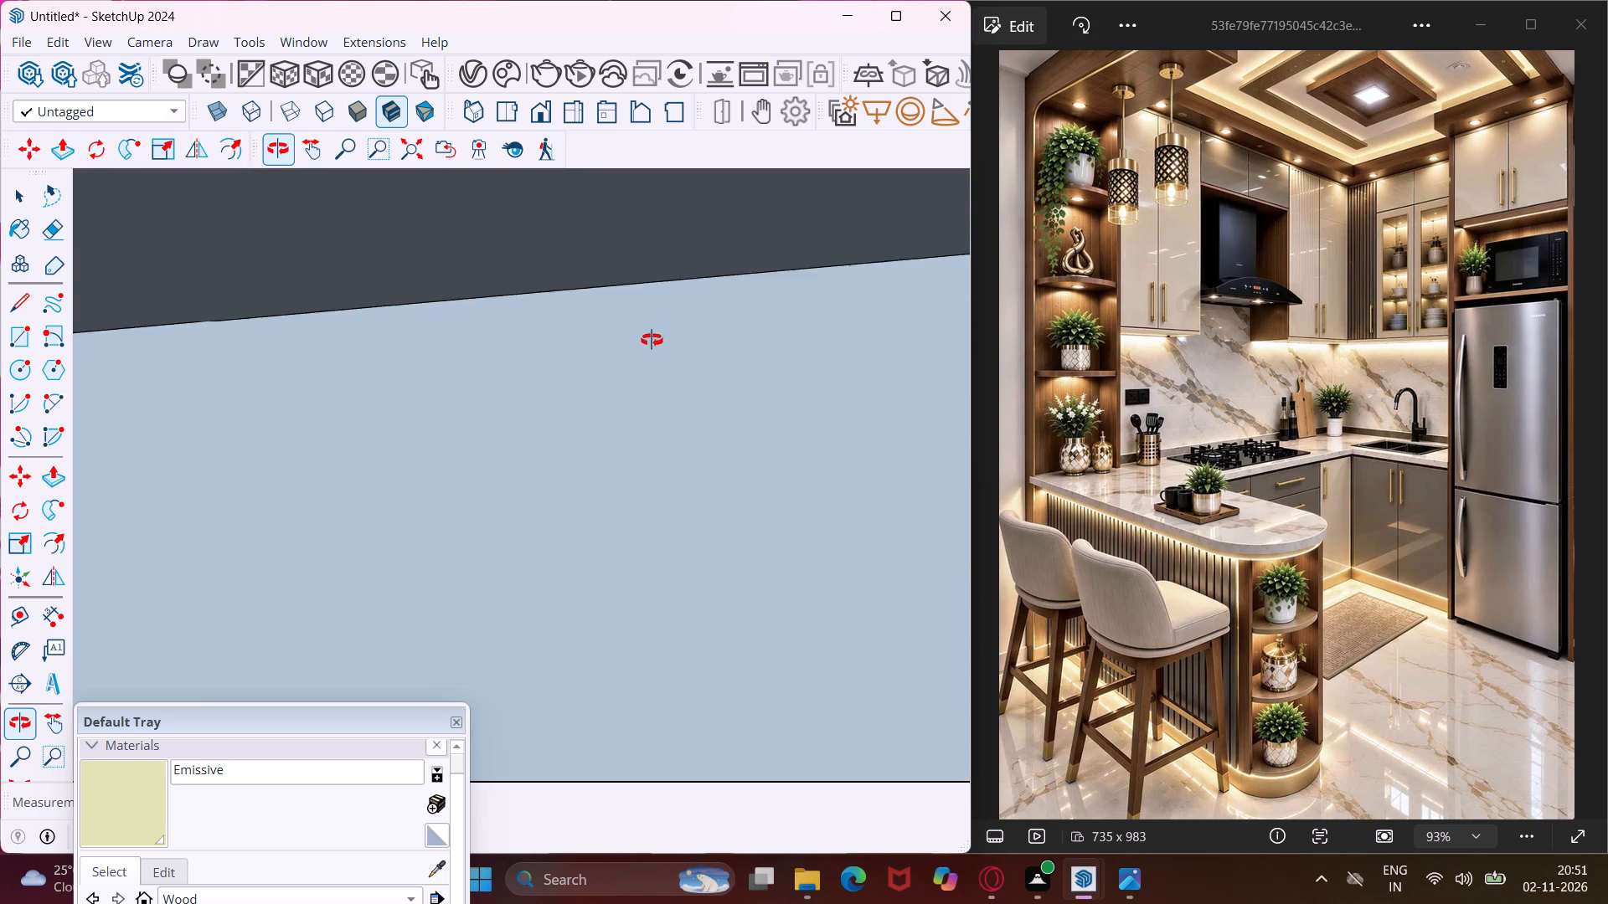
pyautogui.moveTo(652, 340); pyautogui.dragTo(479, 153, button='middle')
pyautogui.scroll(-5, 603, 357)
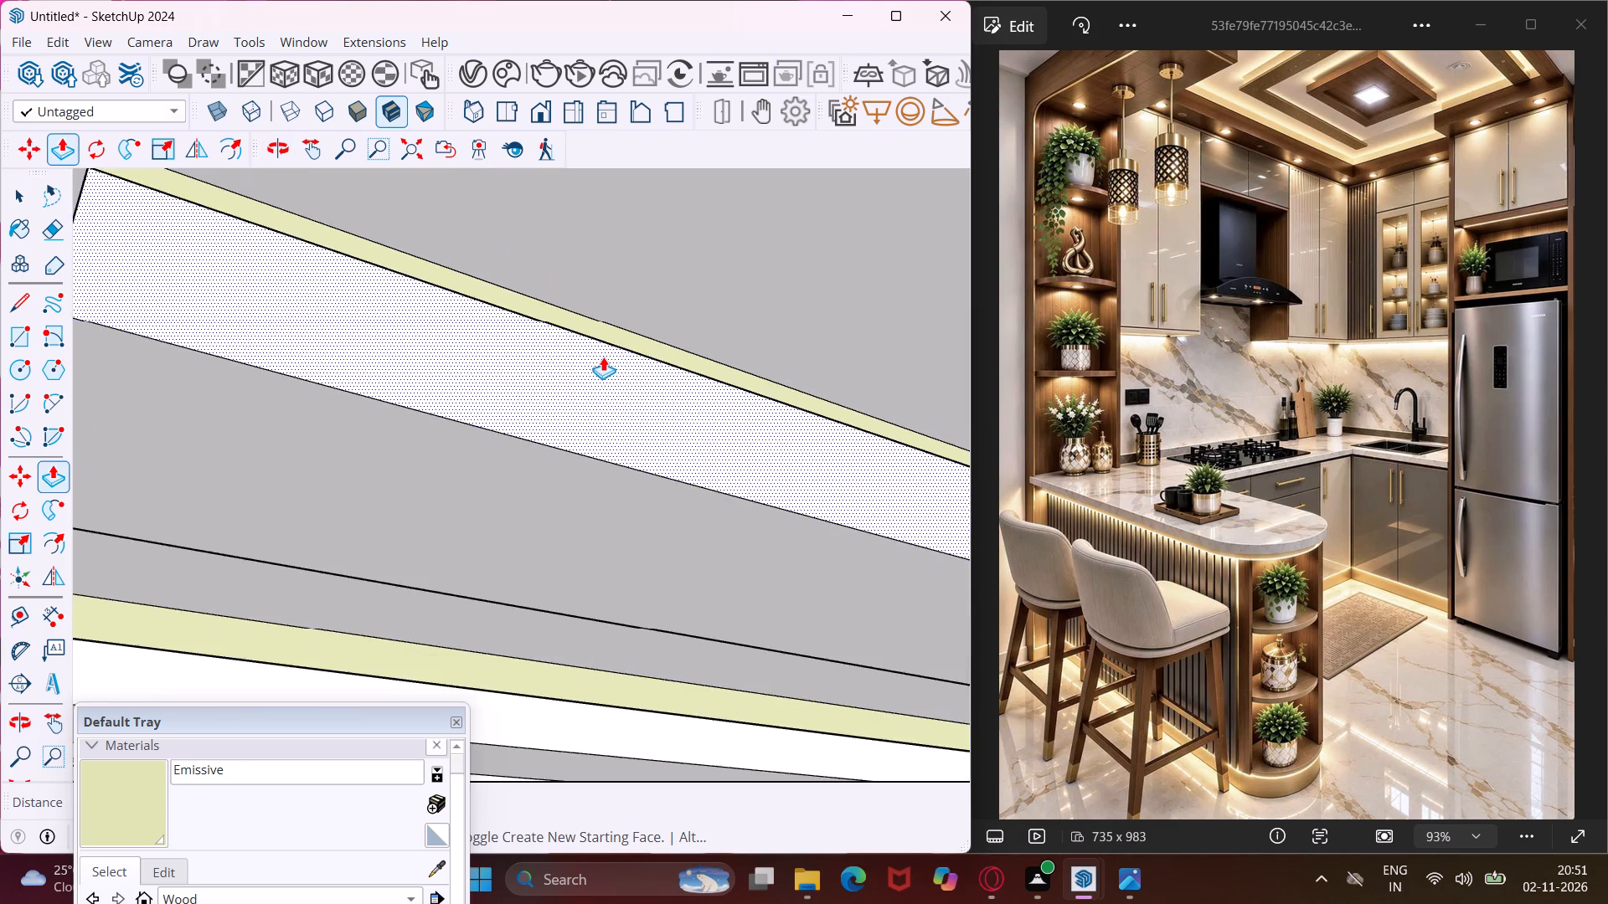
pyautogui.scroll(-20, 604, 357)
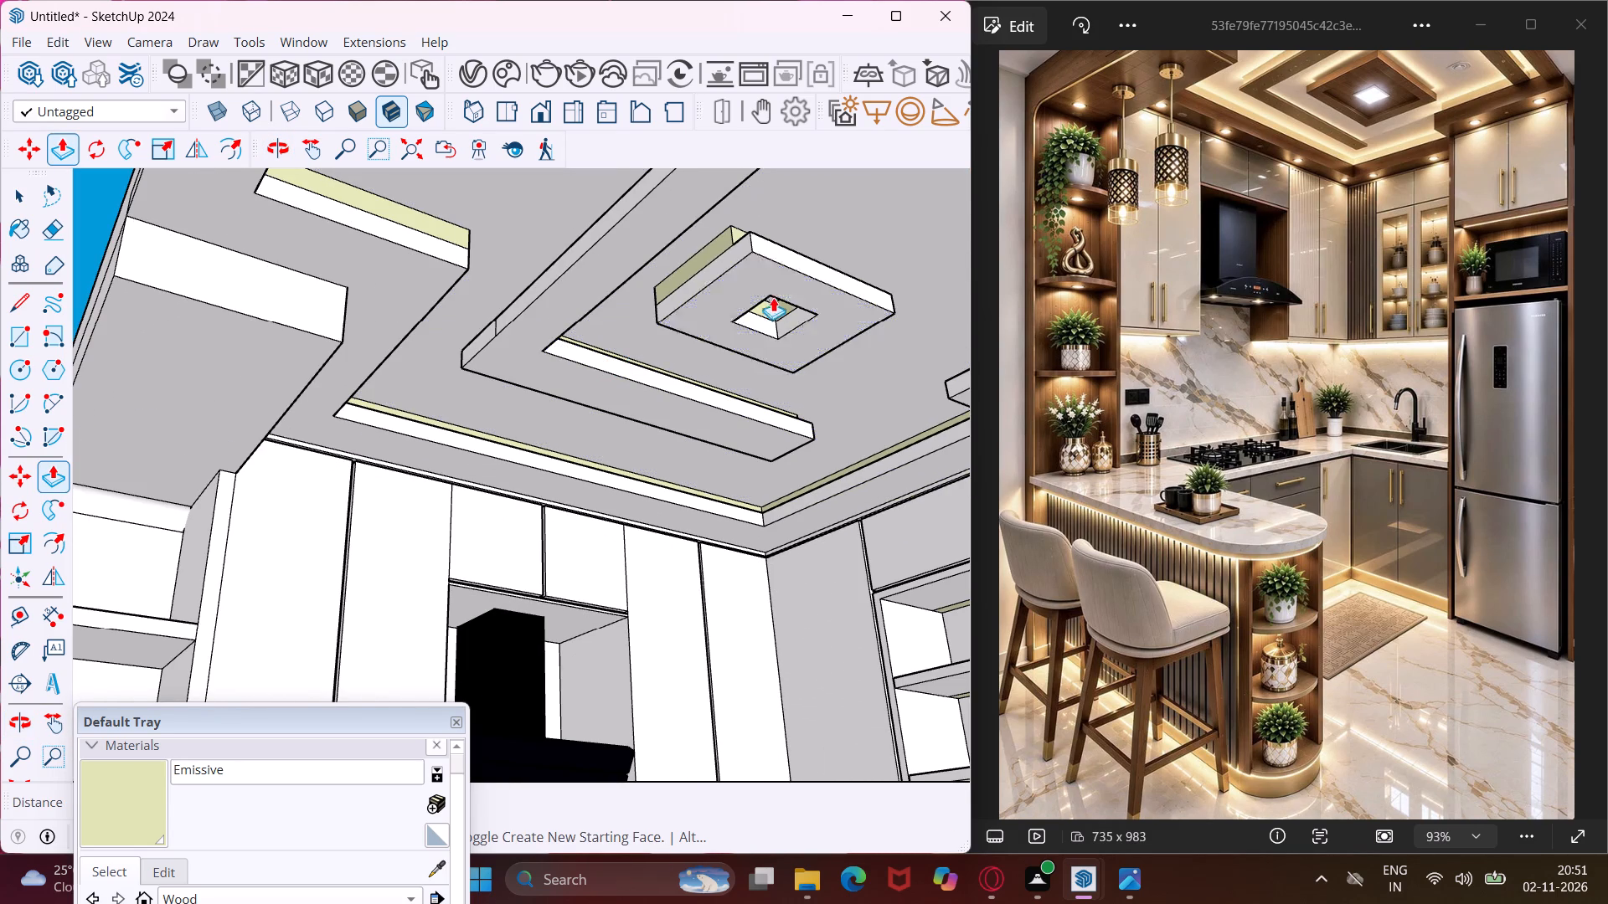
pyautogui.scroll(8, 744, 244)
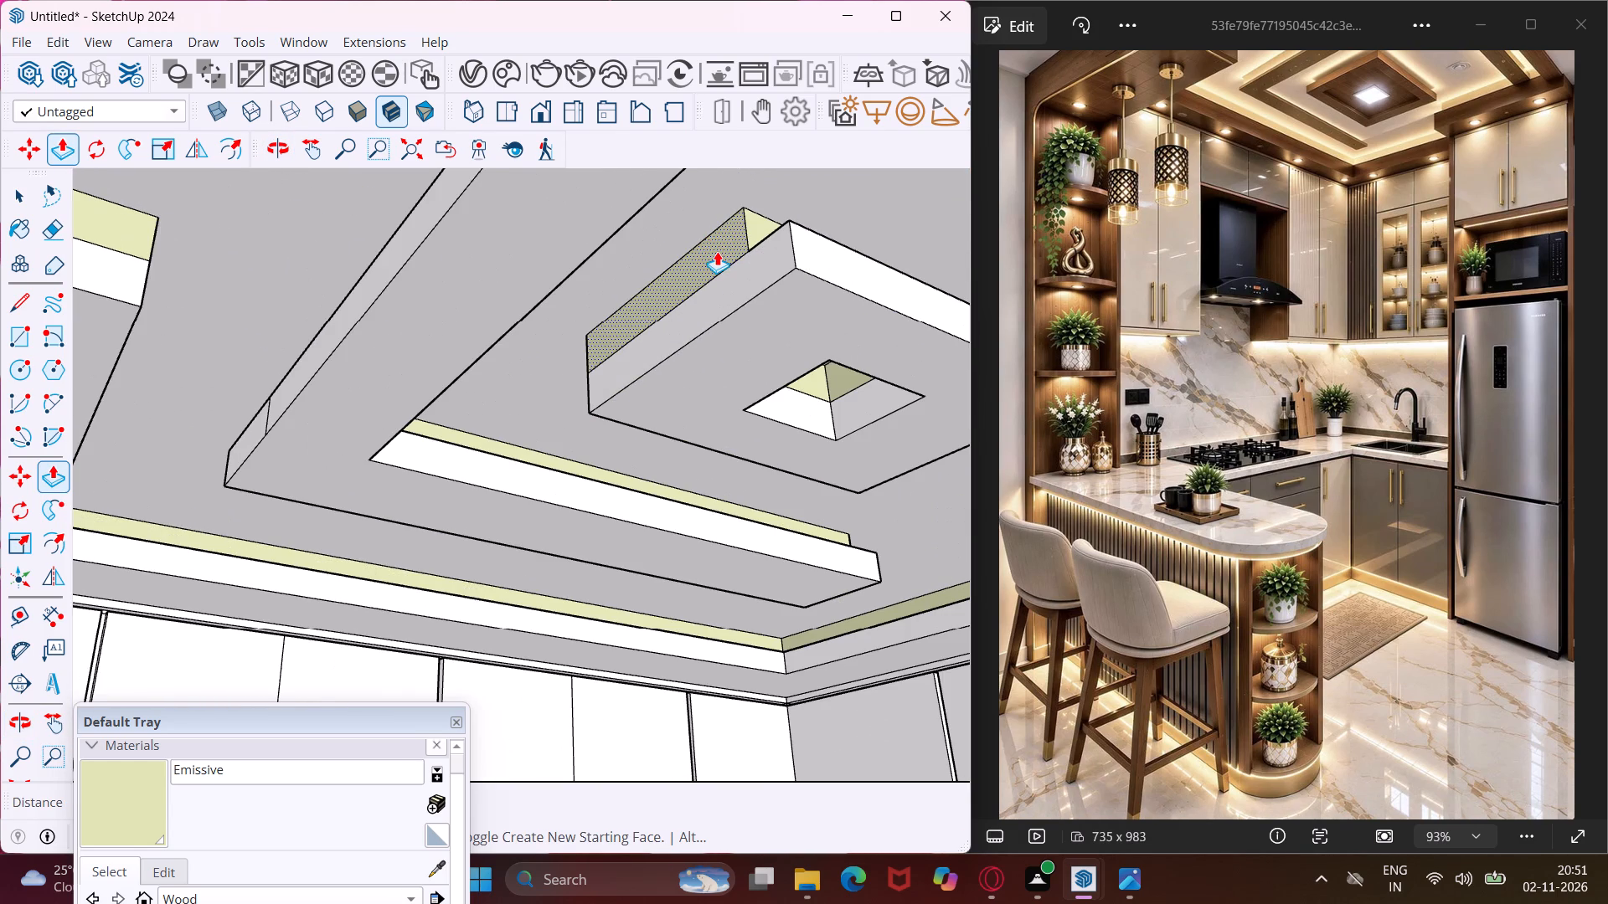
pyautogui.doubleClick(718, 252)
# Recess the outer ceiling border's Emissive band beside the stepped end near the open shelf unit by the same 2".
pyautogui.scroll(-4, 718, 252)
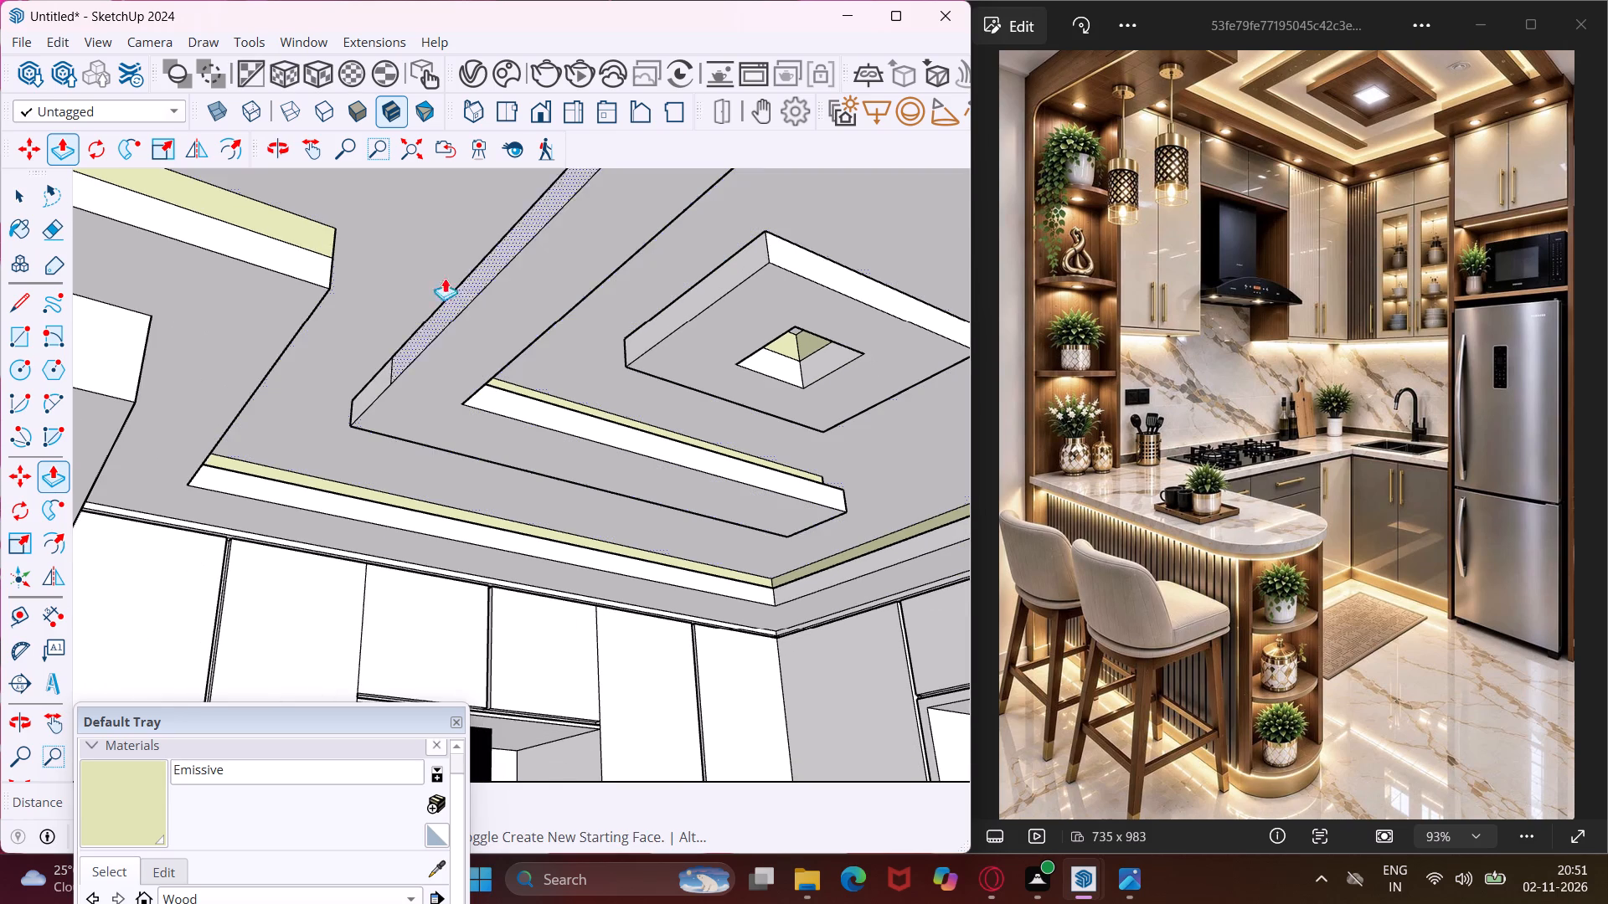
pyautogui.doubleClick(296, 225)
pyautogui.scroll(-3, 306, 285)
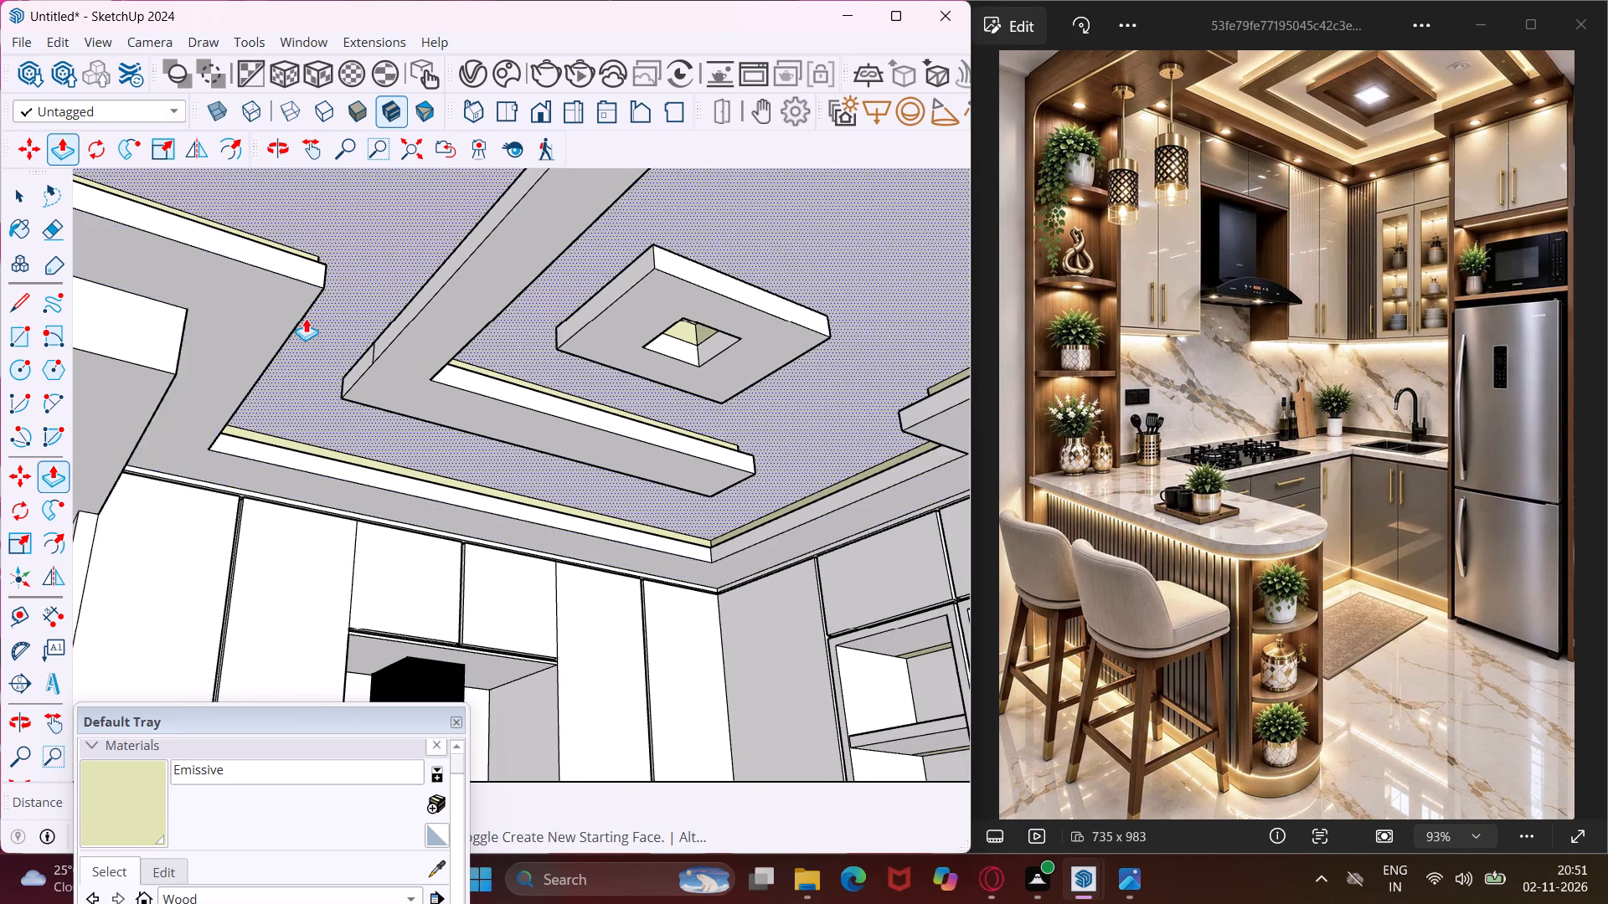
# Recess the Emissive band on the short return of the outer ceiling border's step by the same 2".
pyautogui.moveTo(286, 321); pyautogui.dragTo(108, 303, button='middle')
pyautogui.scroll(4, 167, 345)
pyautogui.scroll(9, 245, 327)
pyautogui.doubleClick(157, 412)
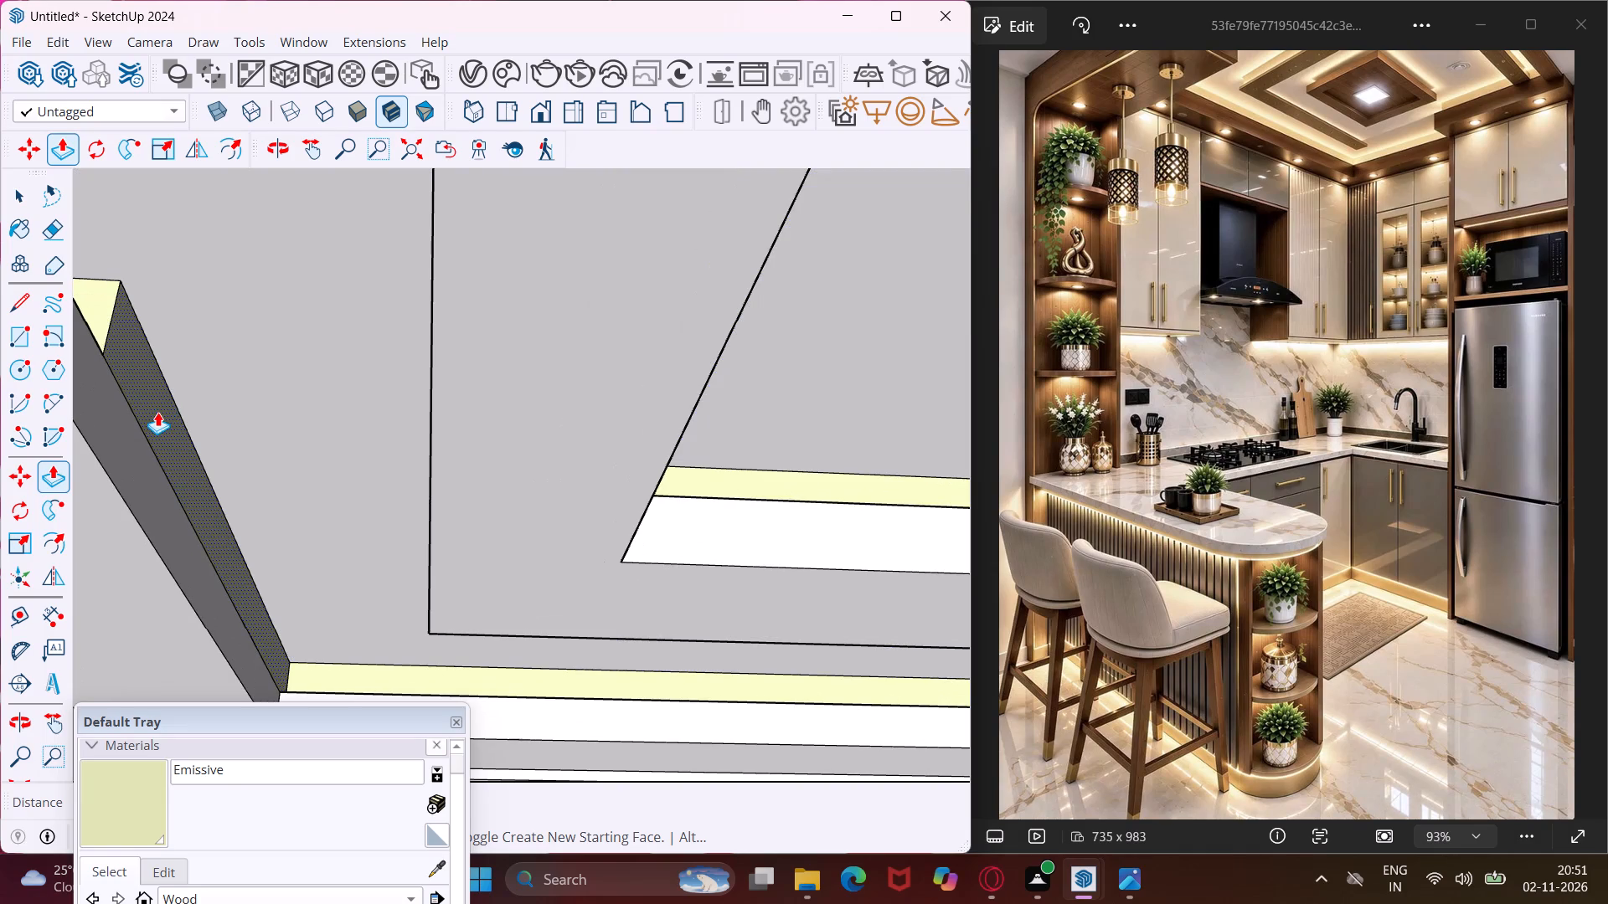
# Recess the Emissive band along the outer ceiling border's side beyond the step, above the open shelf unit, by the same 2".
pyautogui.scroll(-15, 283, 365)
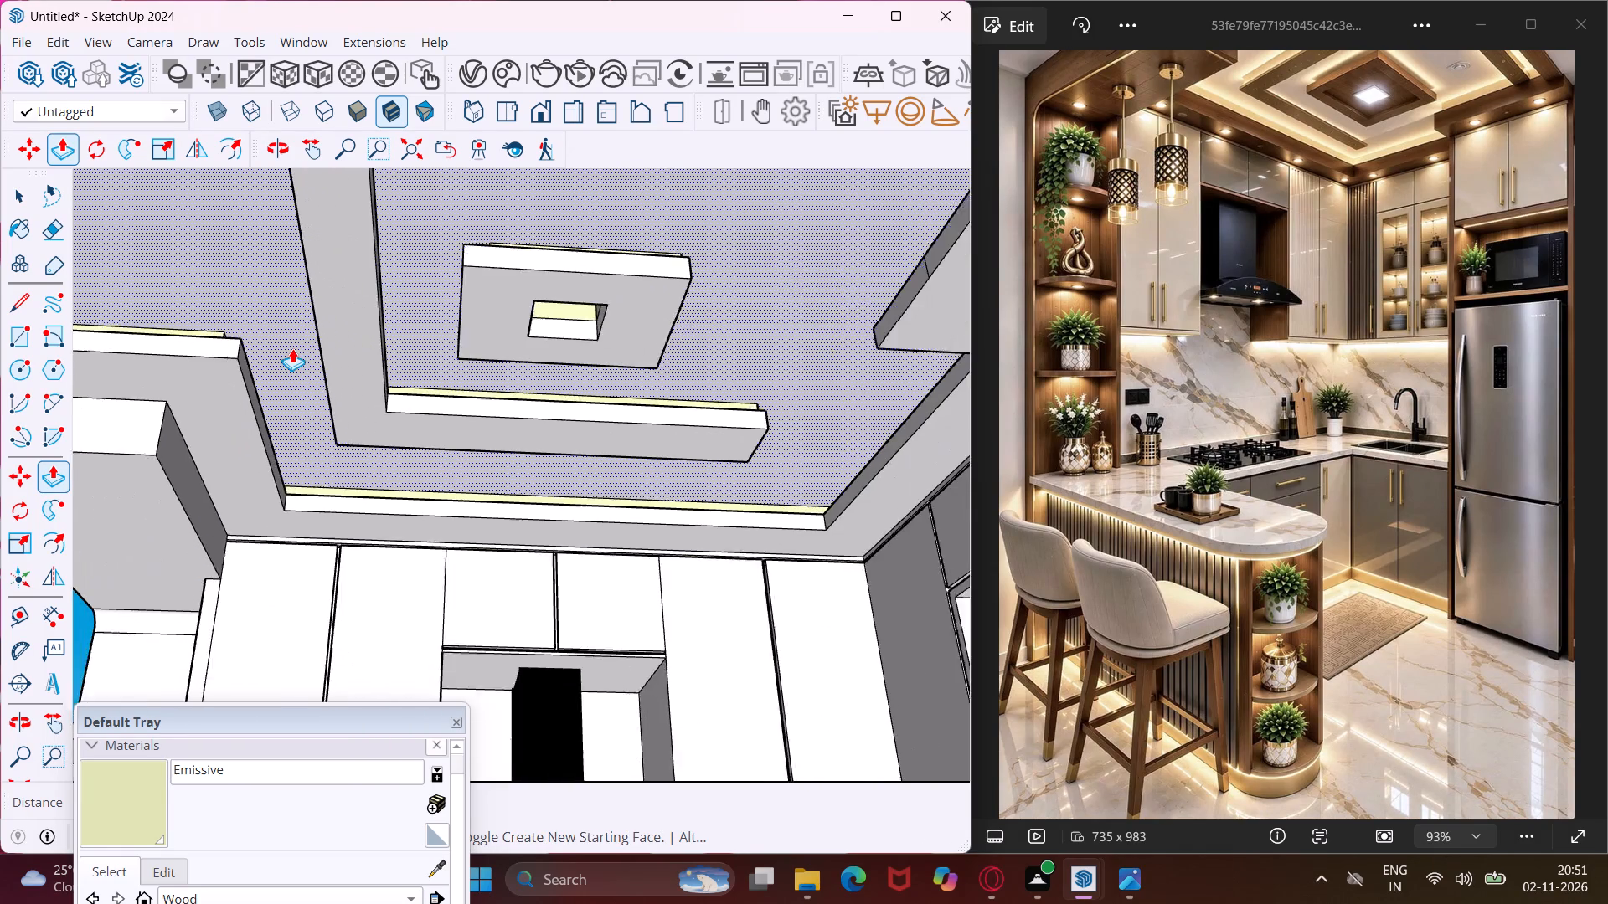
pyautogui.scroll(-11, 296, 342)
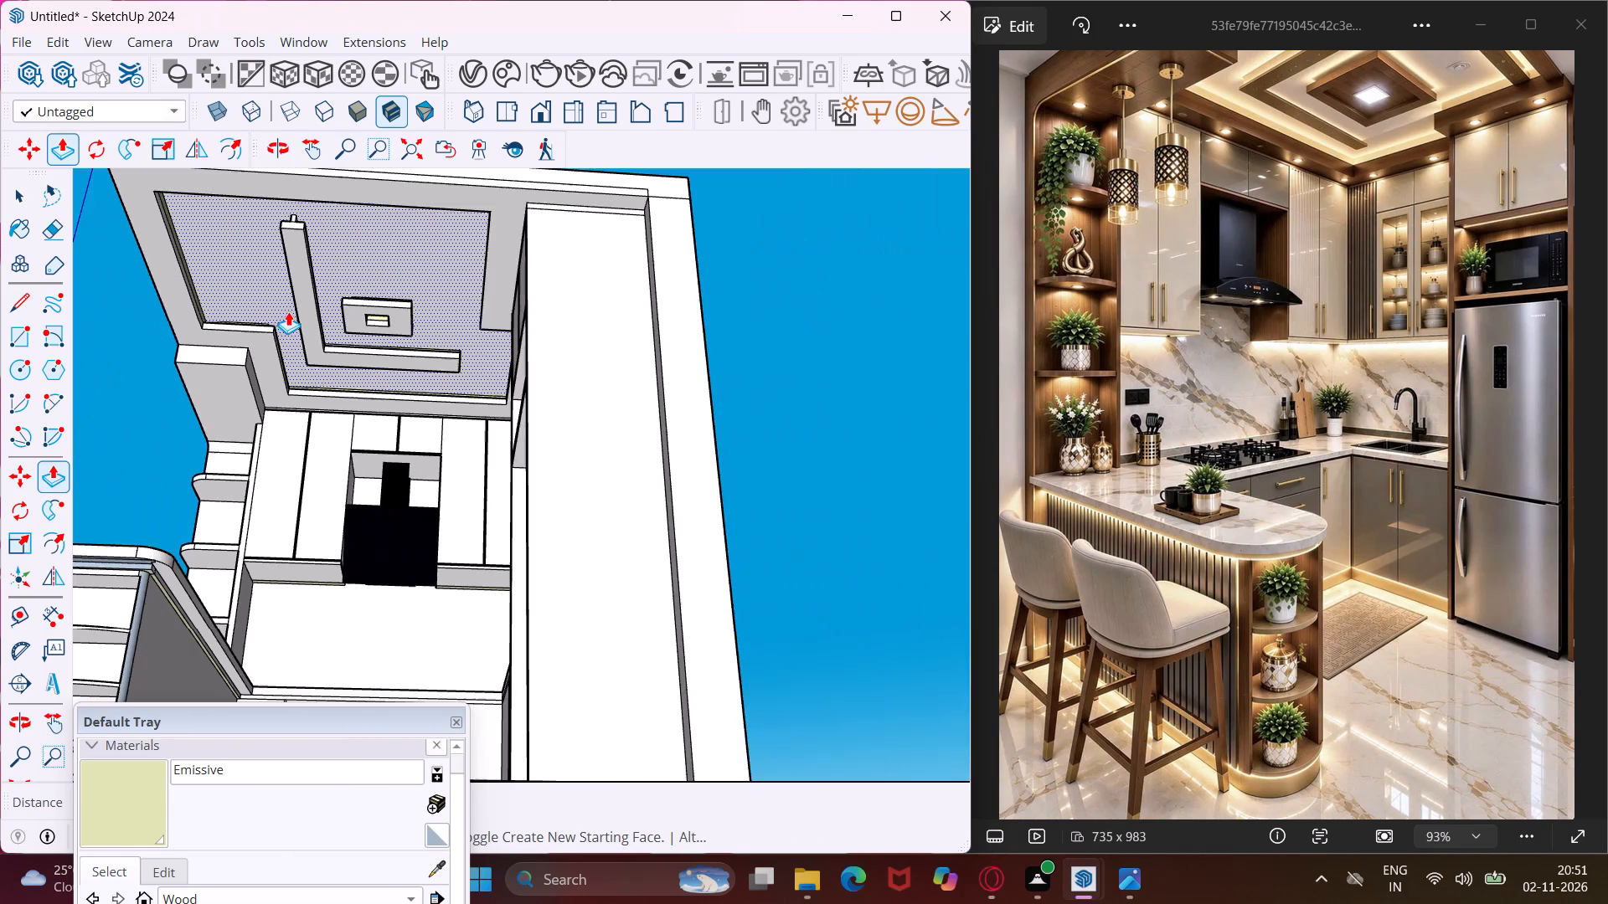
pyautogui.moveTo(253, 326); pyautogui.dragTo(159, 345, button='middle')
pyautogui.scroll(4, 183, 332)
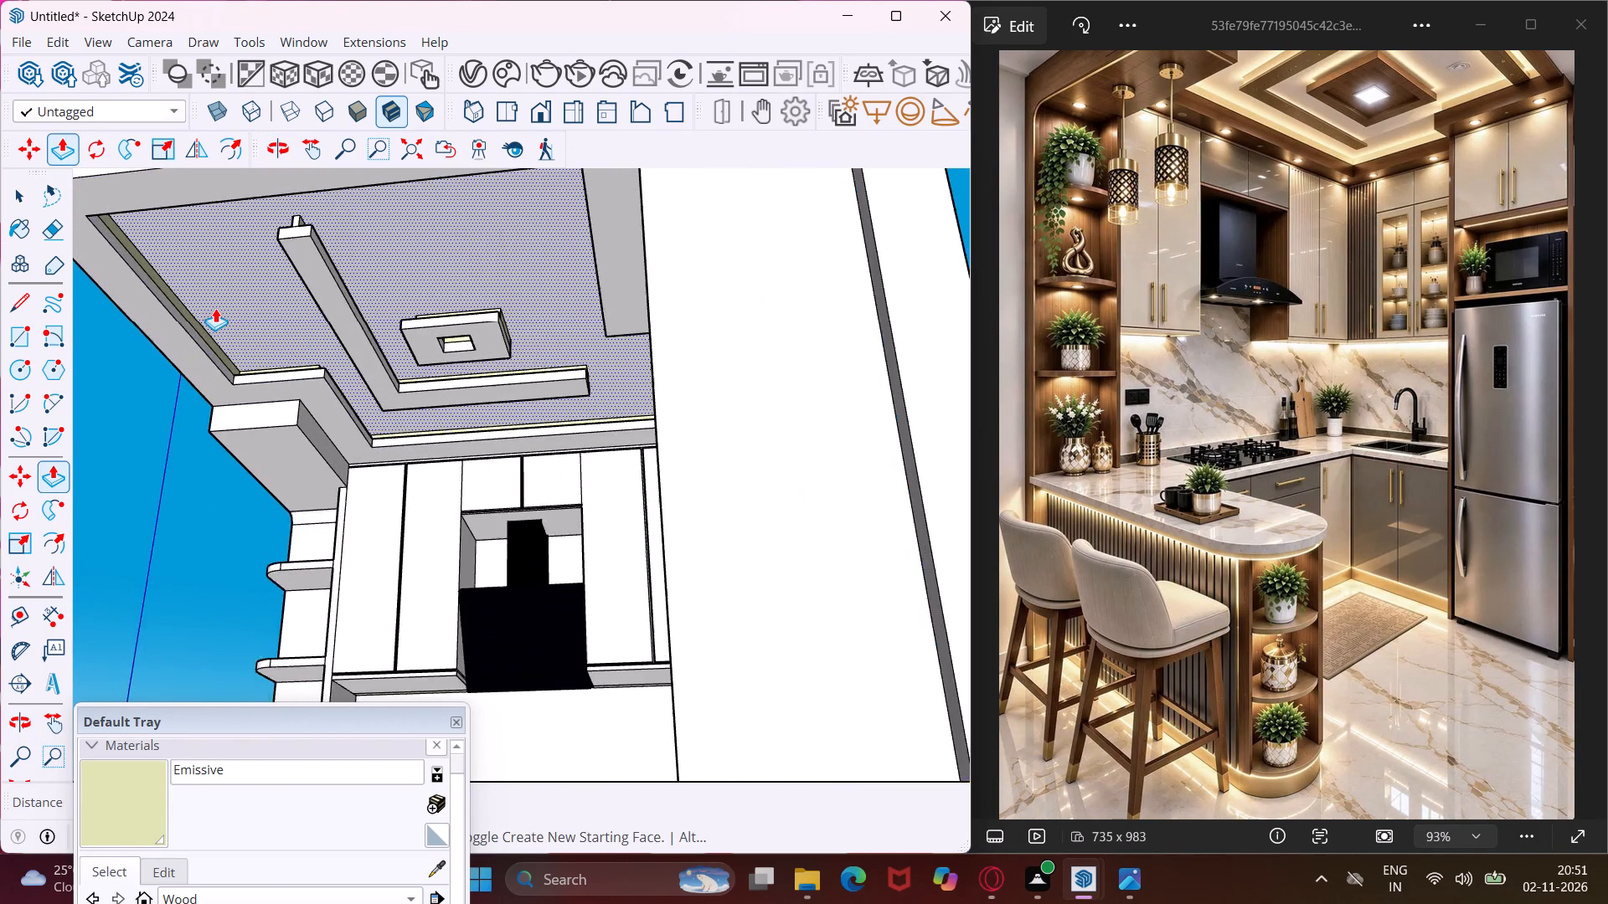
pyautogui.scroll(18, 214, 306)
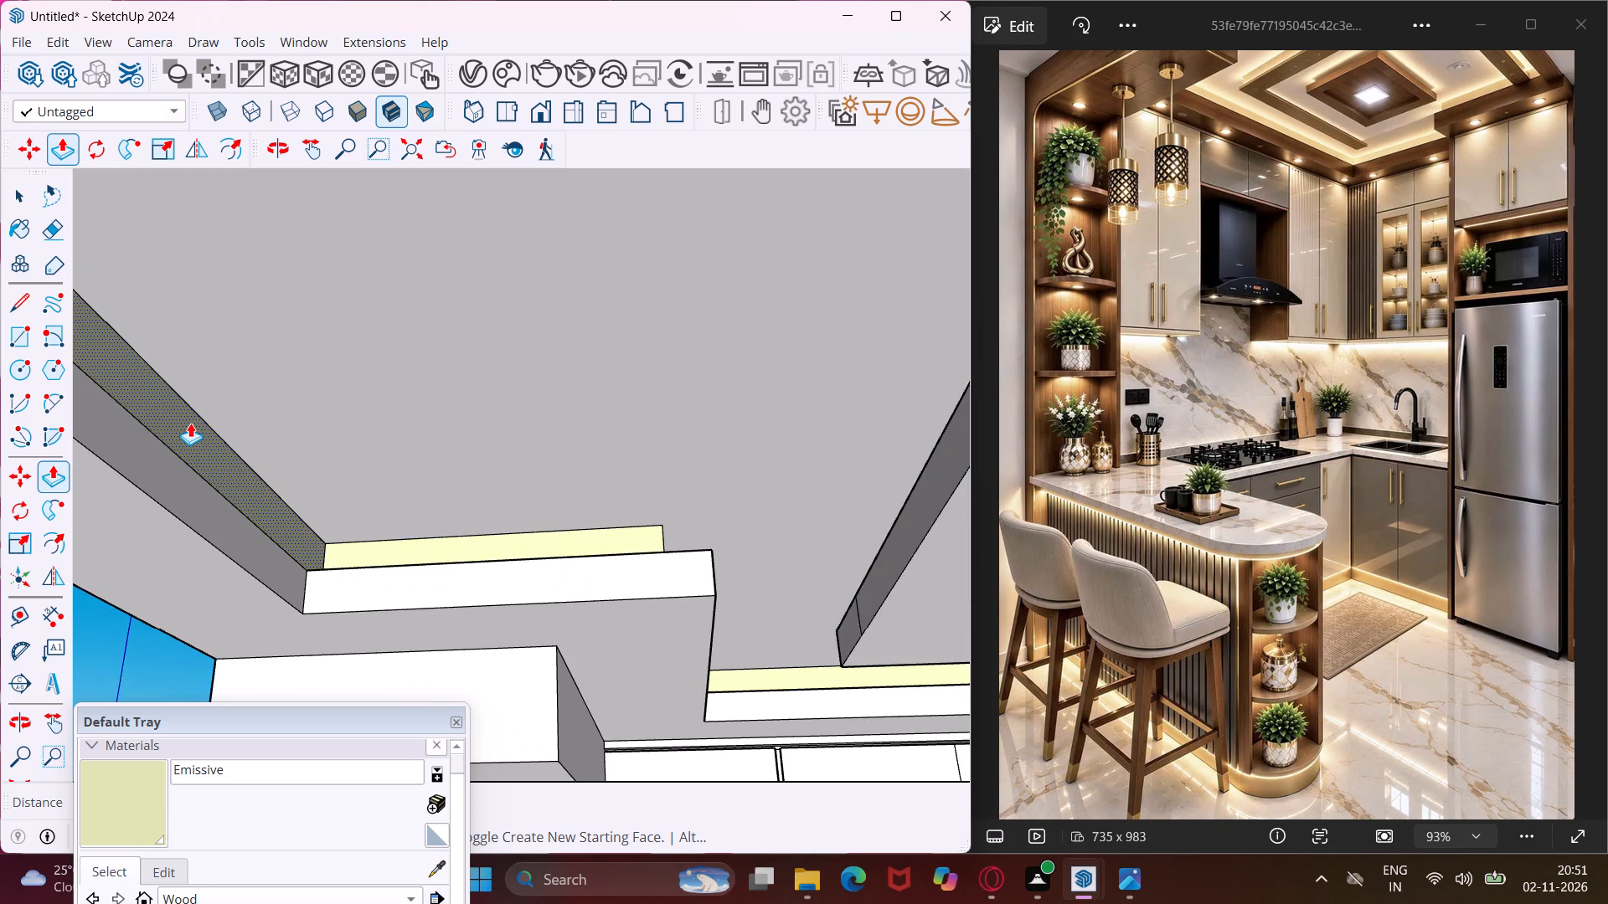
pyautogui.doubleClick(190, 423)
# Recess the flush Emissive band on the next outer side of the central light panel by the same 2".
pyautogui.scroll(-5, 190, 423)
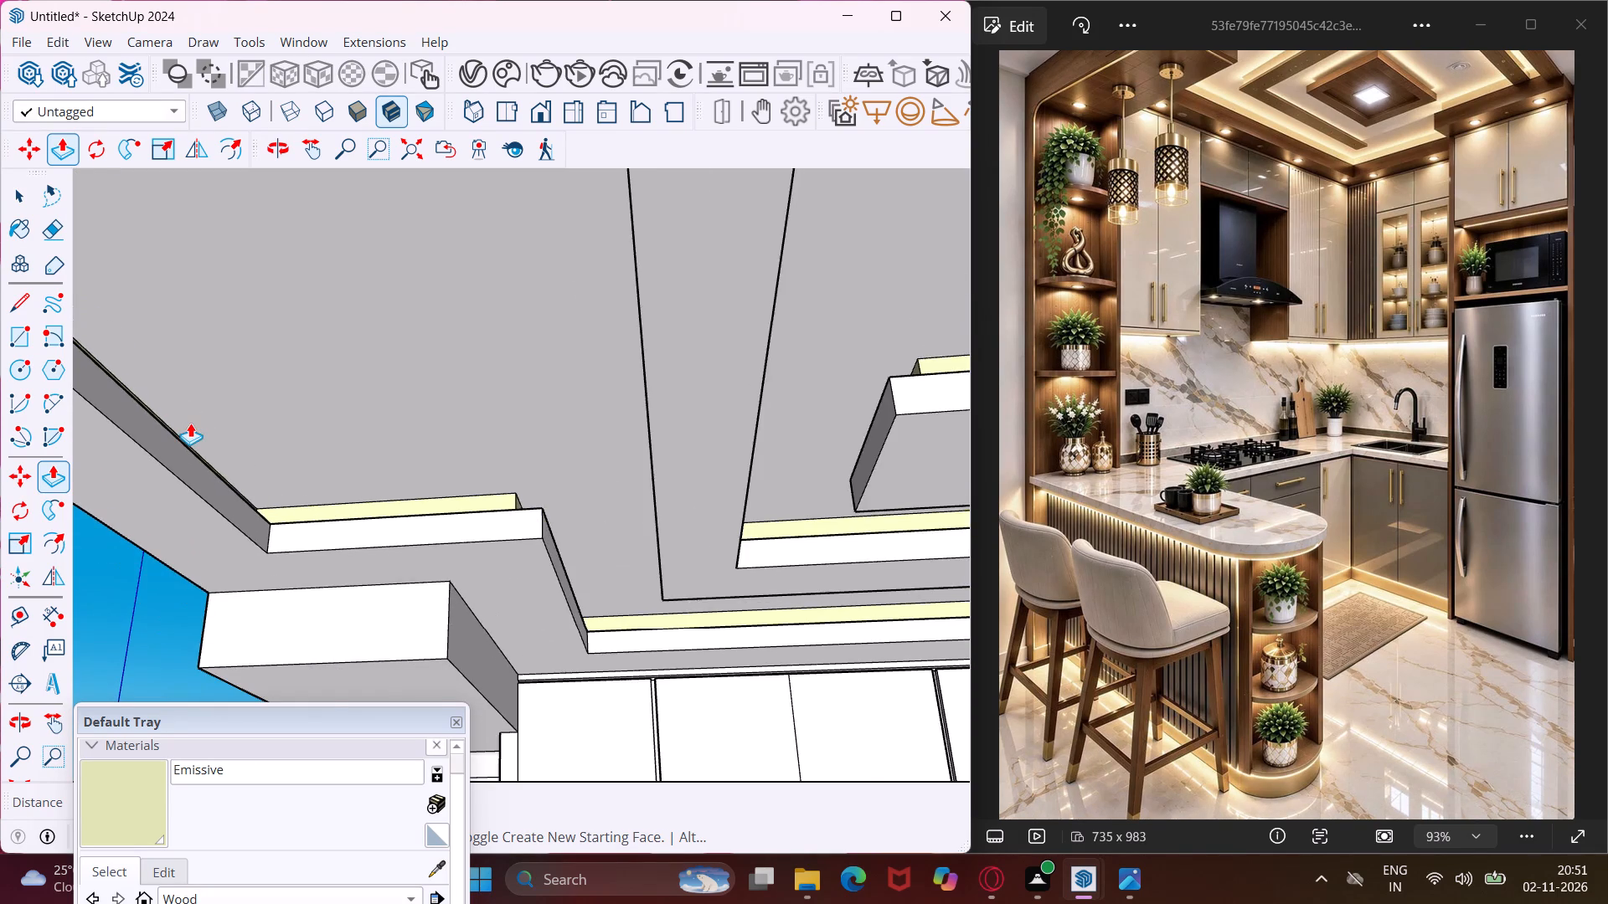
pyautogui.scroll(-5, 190, 423)
pyautogui.moveTo(190, 423); pyautogui.dragTo(536, 499, button='middle')
pyautogui.scroll(7, 626, 568)
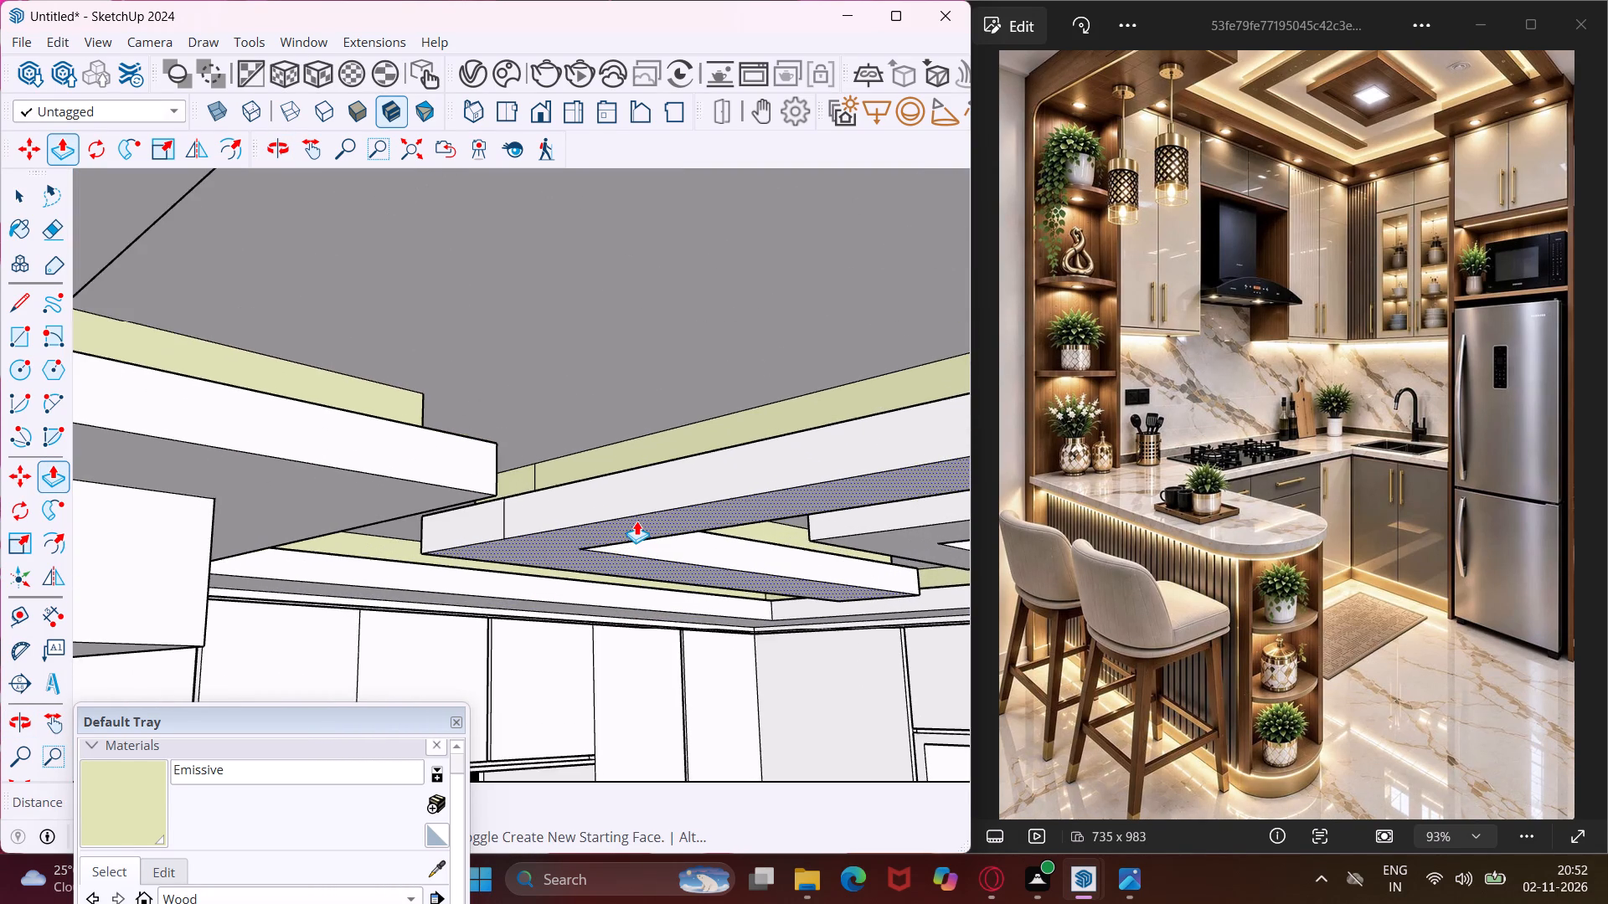
pyautogui.scroll(-5, 629, 517)
pyautogui.scroll(-4, 528, 496)
pyautogui.scroll(5, 836, 512)
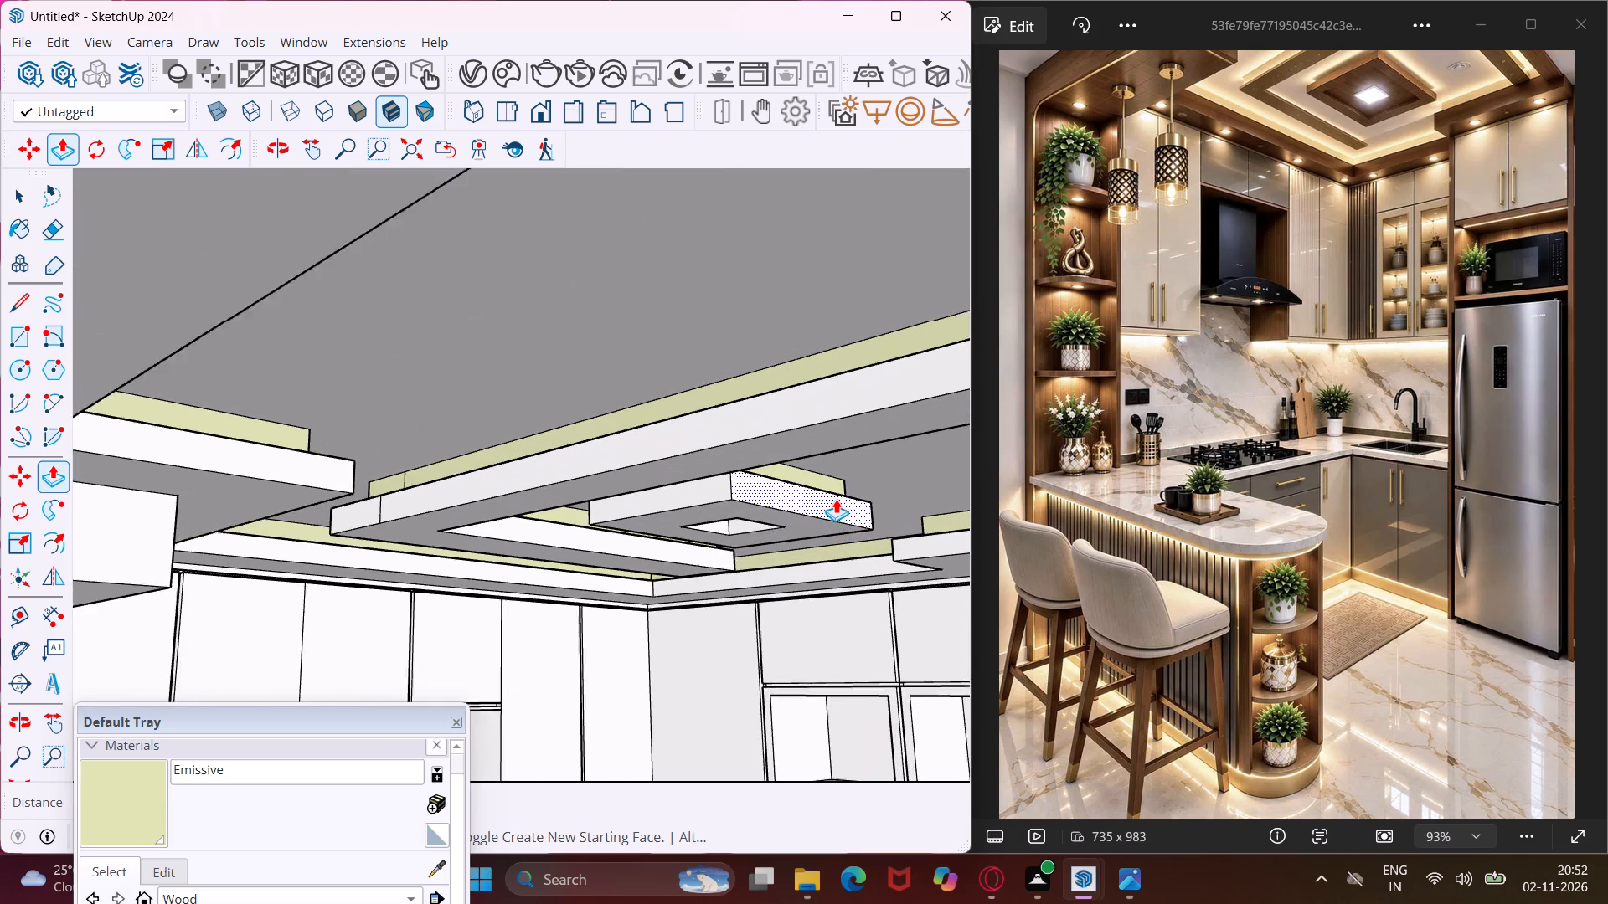
pyautogui.scroll(4, 836, 499)
pyautogui.scroll(8, 637, 515)
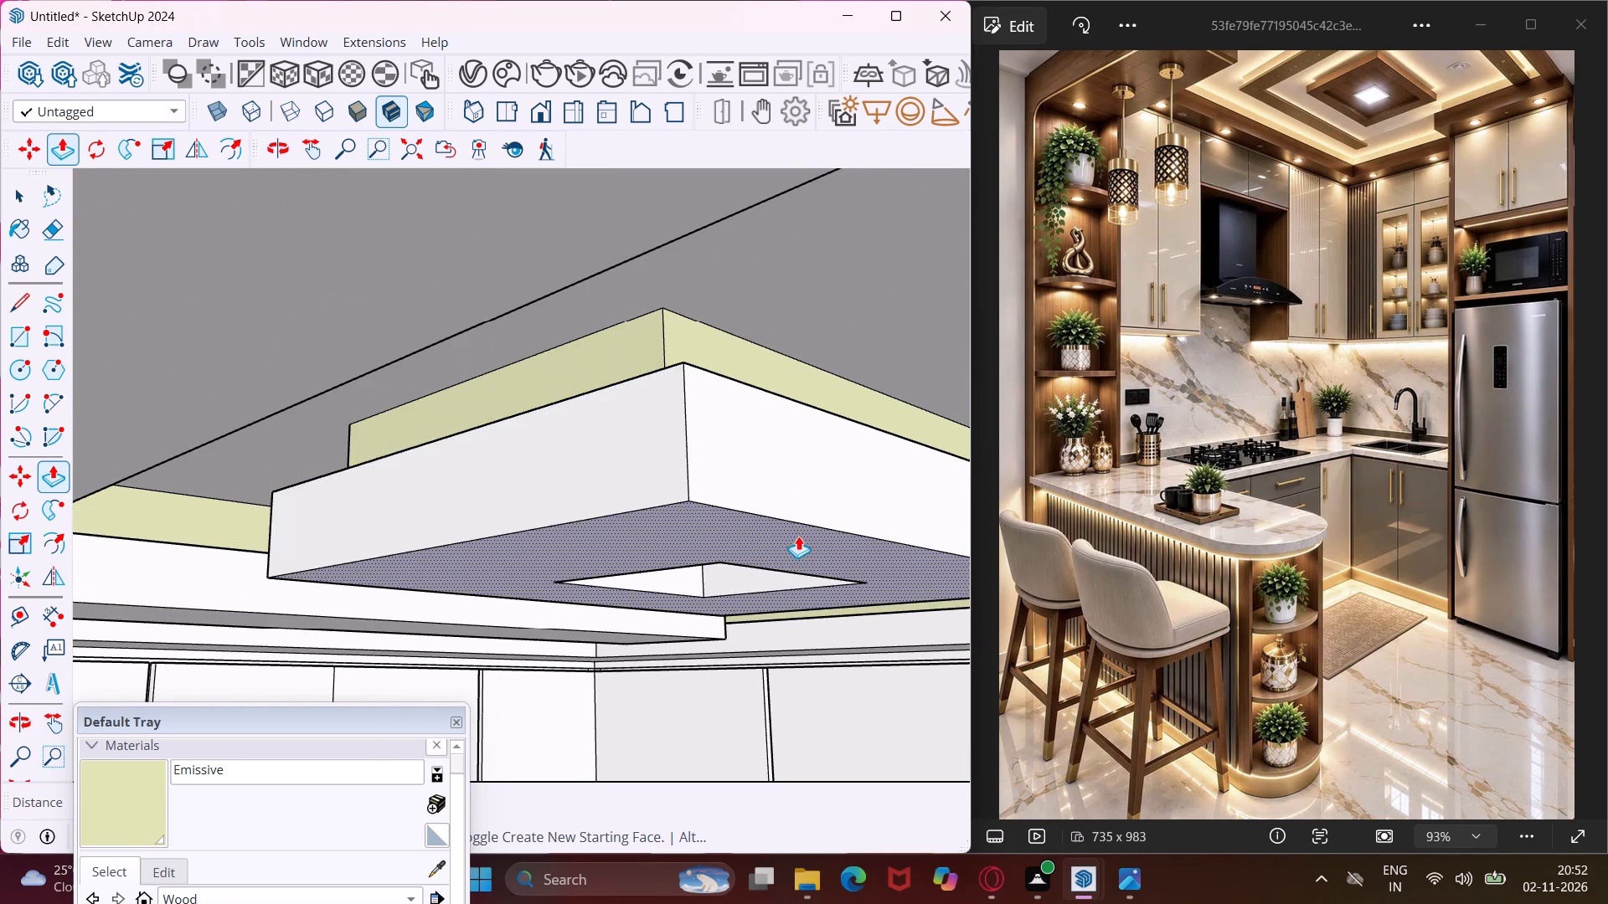
pyautogui.moveTo(798, 536); pyautogui.dragTo(150, 526, button='middle')
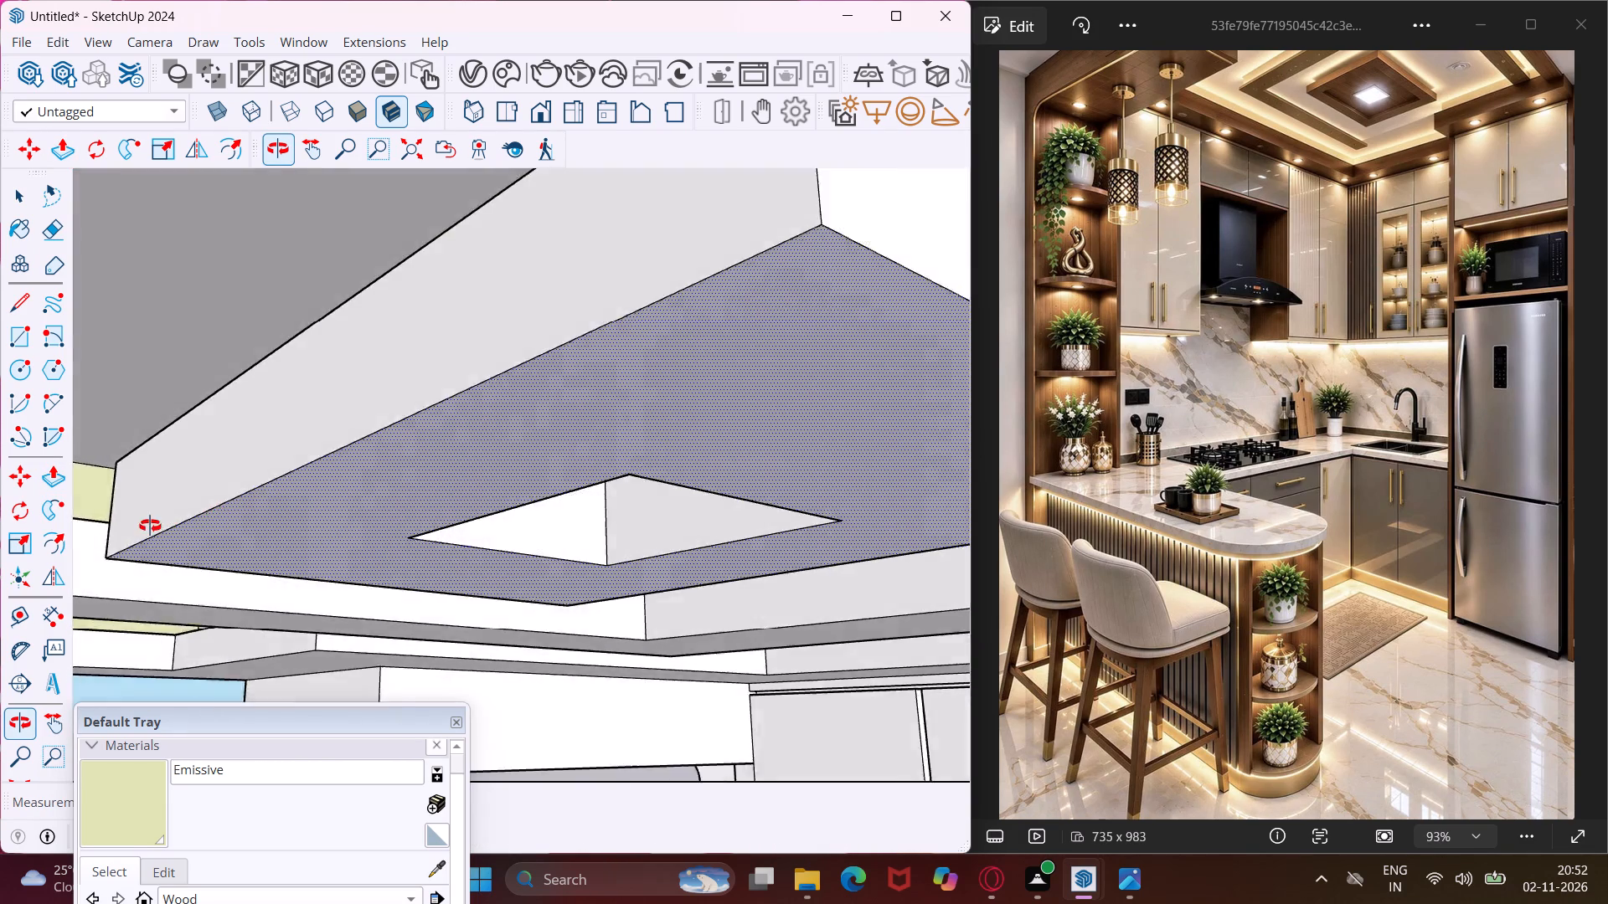
pyautogui.moveTo(150, 526); pyautogui.dragTo(79, 579, button='middle')
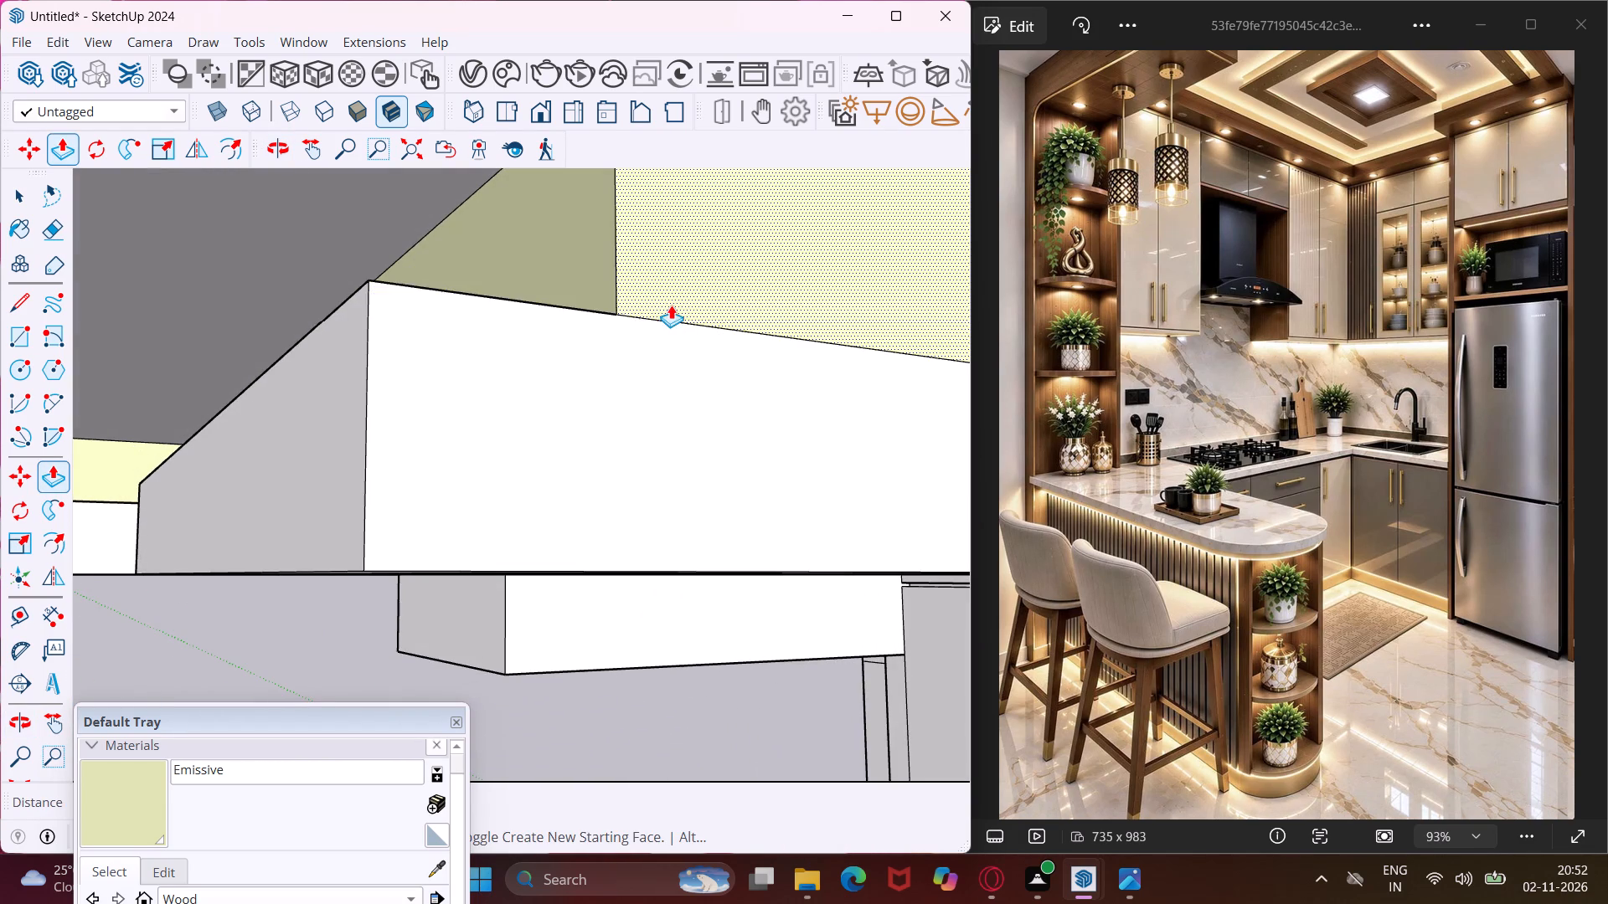
pyautogui.doubleClick(672, 303)
# Apply the same 2" Push/Pull to two adjacent Emissive bands inside the central light panel's square opening.
pyautogui.moveTo(586, 634); pyautogui.dragTo(585, 621, button='middle')
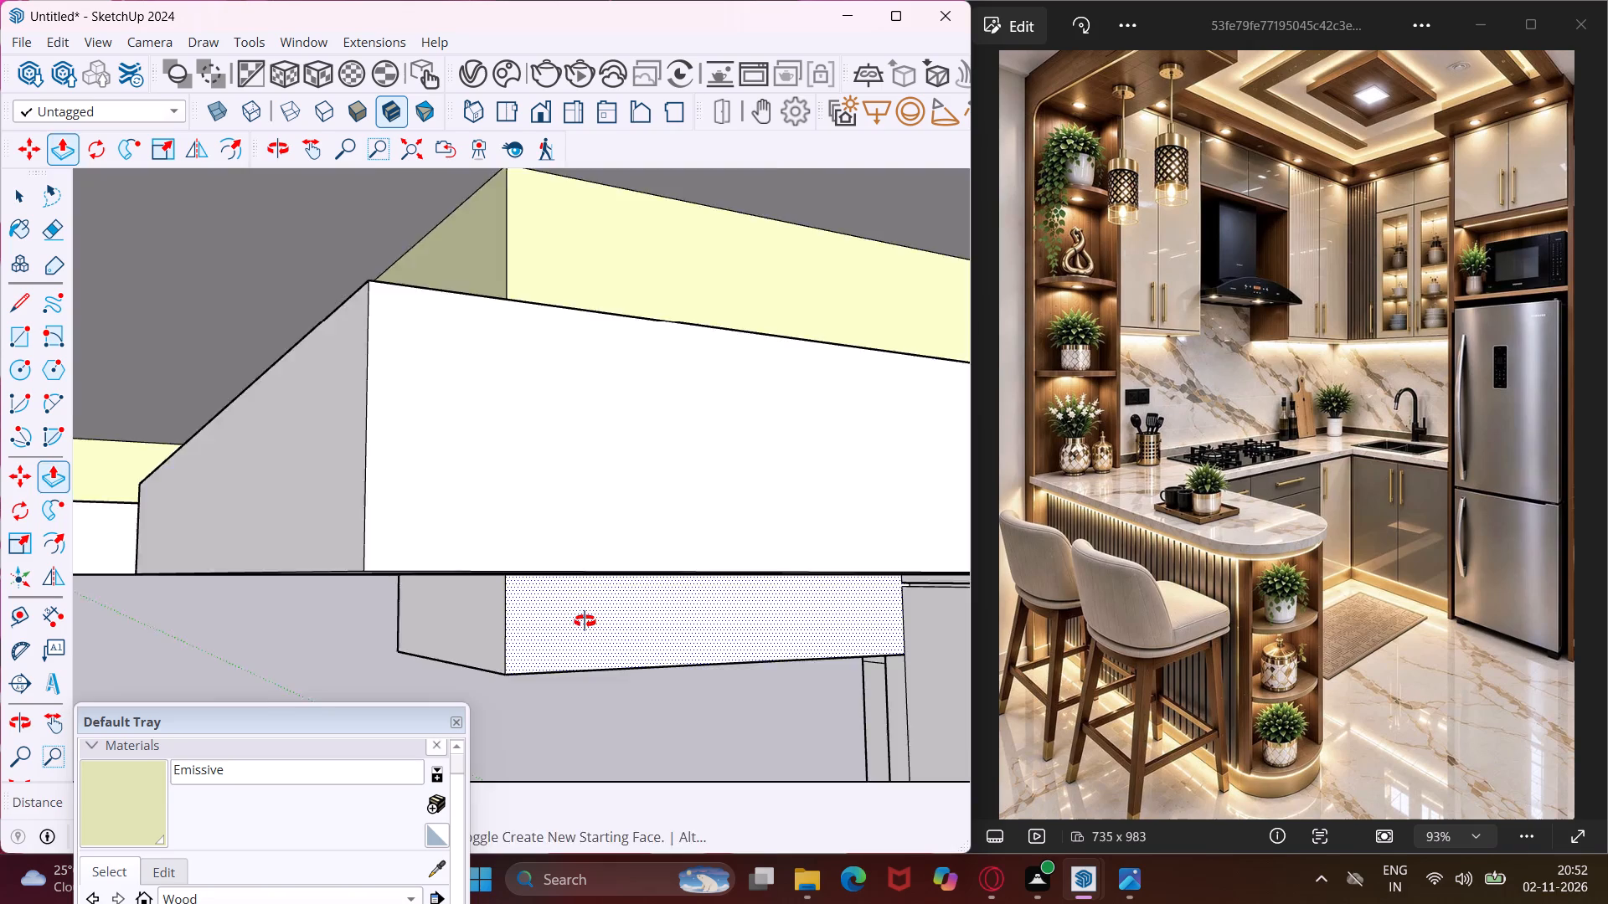
pyautogui.moveTo(585, 621); pyautogui.dragTo(585, 563, button='middle')
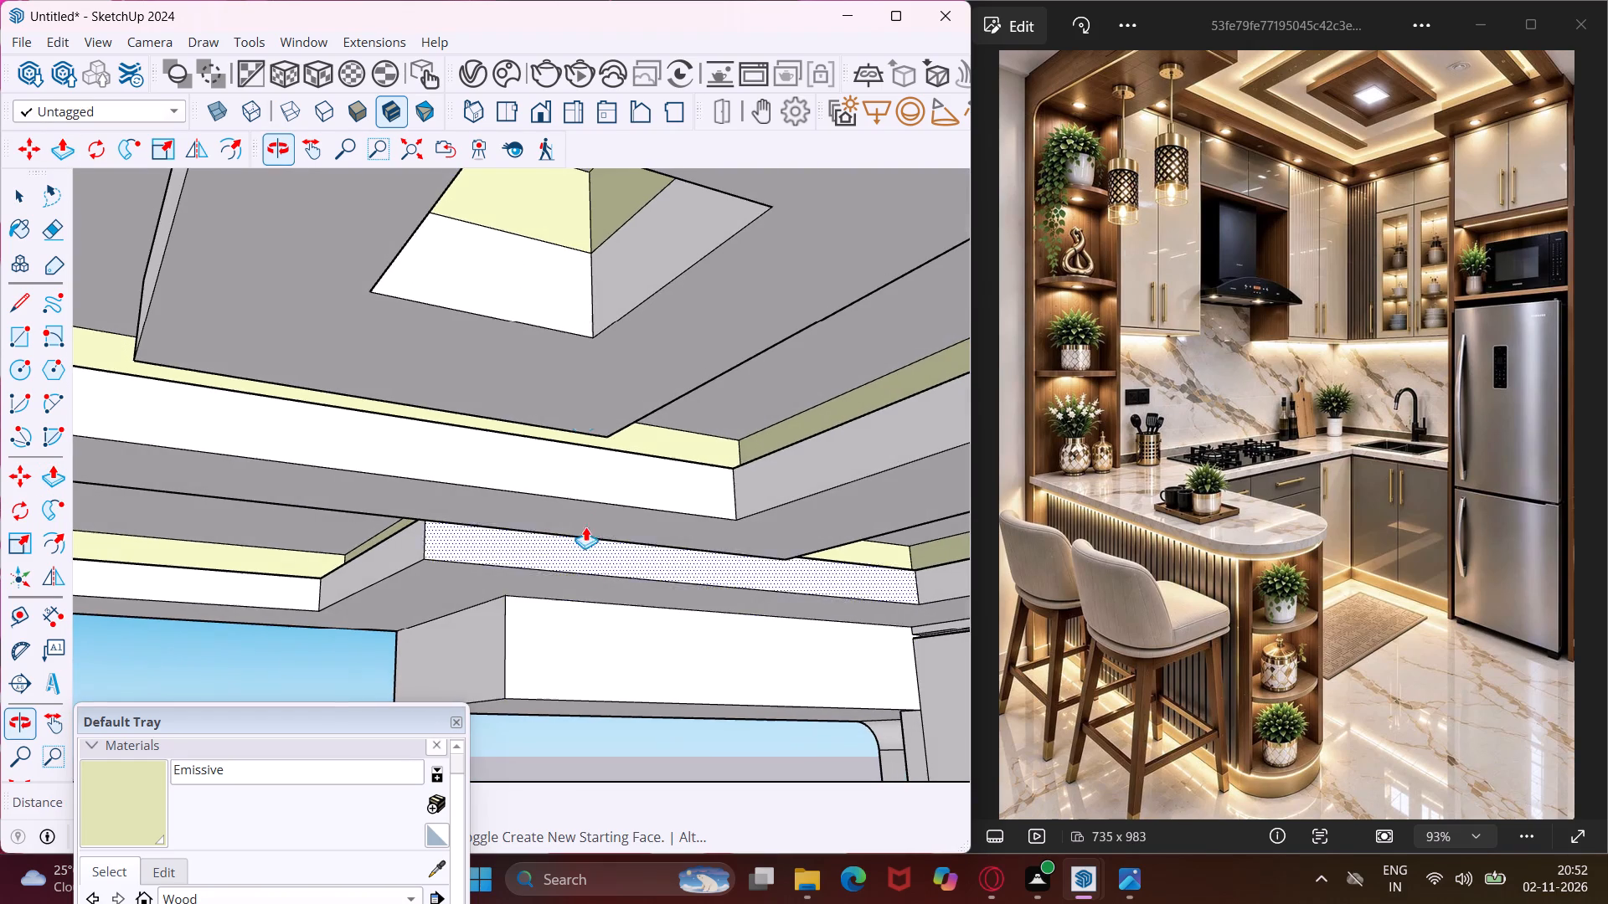
pyautogui.scroll(3, 589, 247)
pyautogui.doubleClick(564, 205)
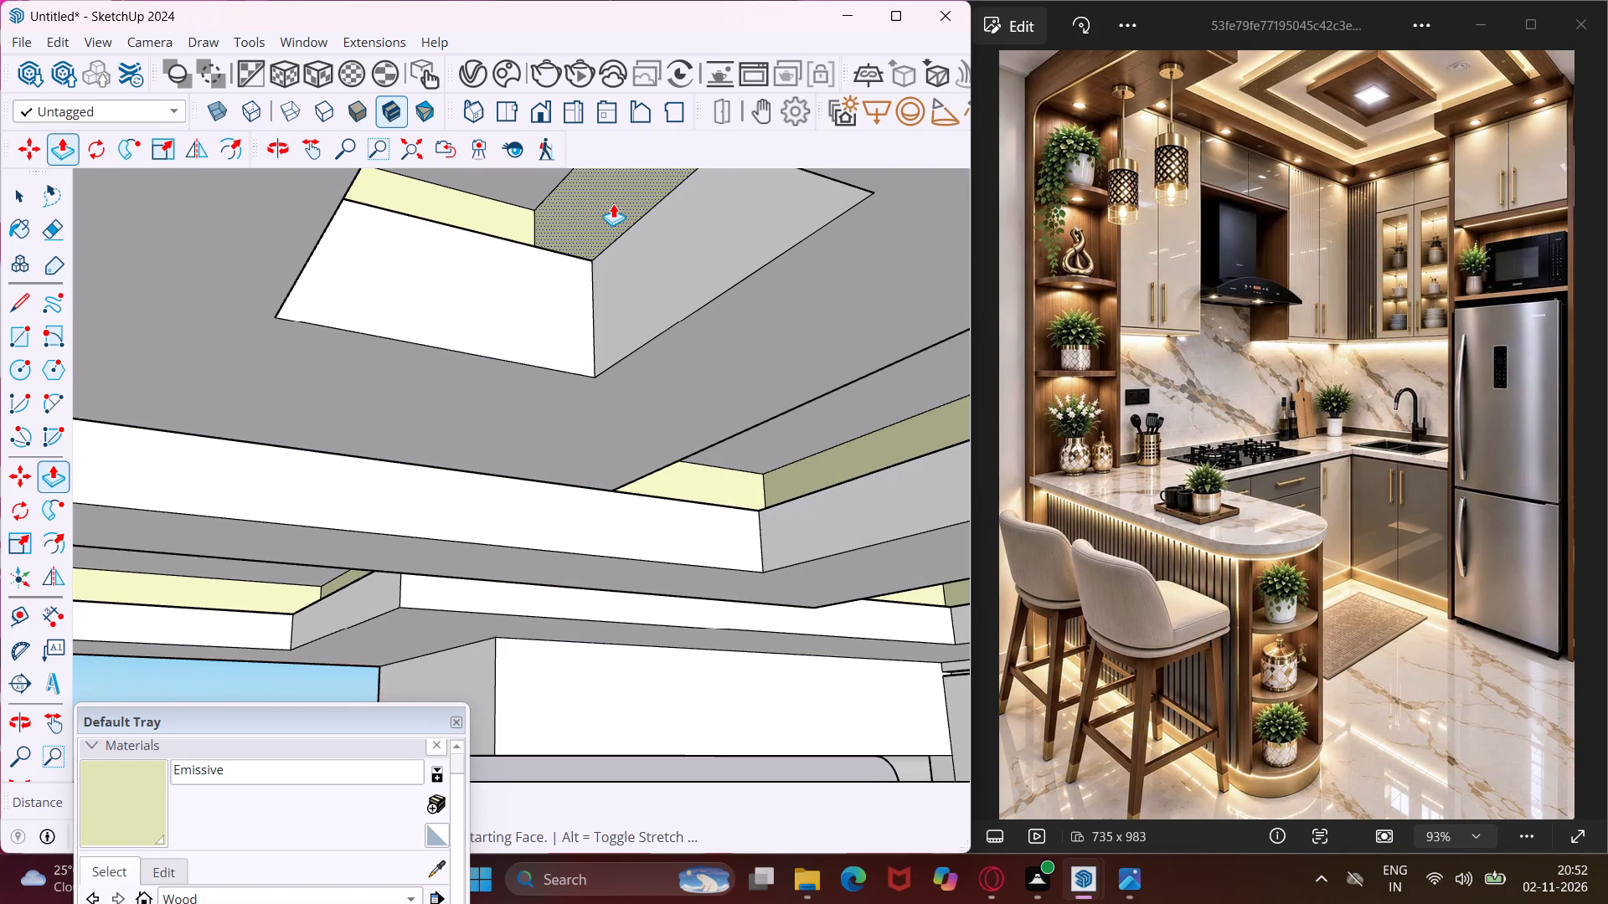
pyautogui.doubleClick(613, 203)
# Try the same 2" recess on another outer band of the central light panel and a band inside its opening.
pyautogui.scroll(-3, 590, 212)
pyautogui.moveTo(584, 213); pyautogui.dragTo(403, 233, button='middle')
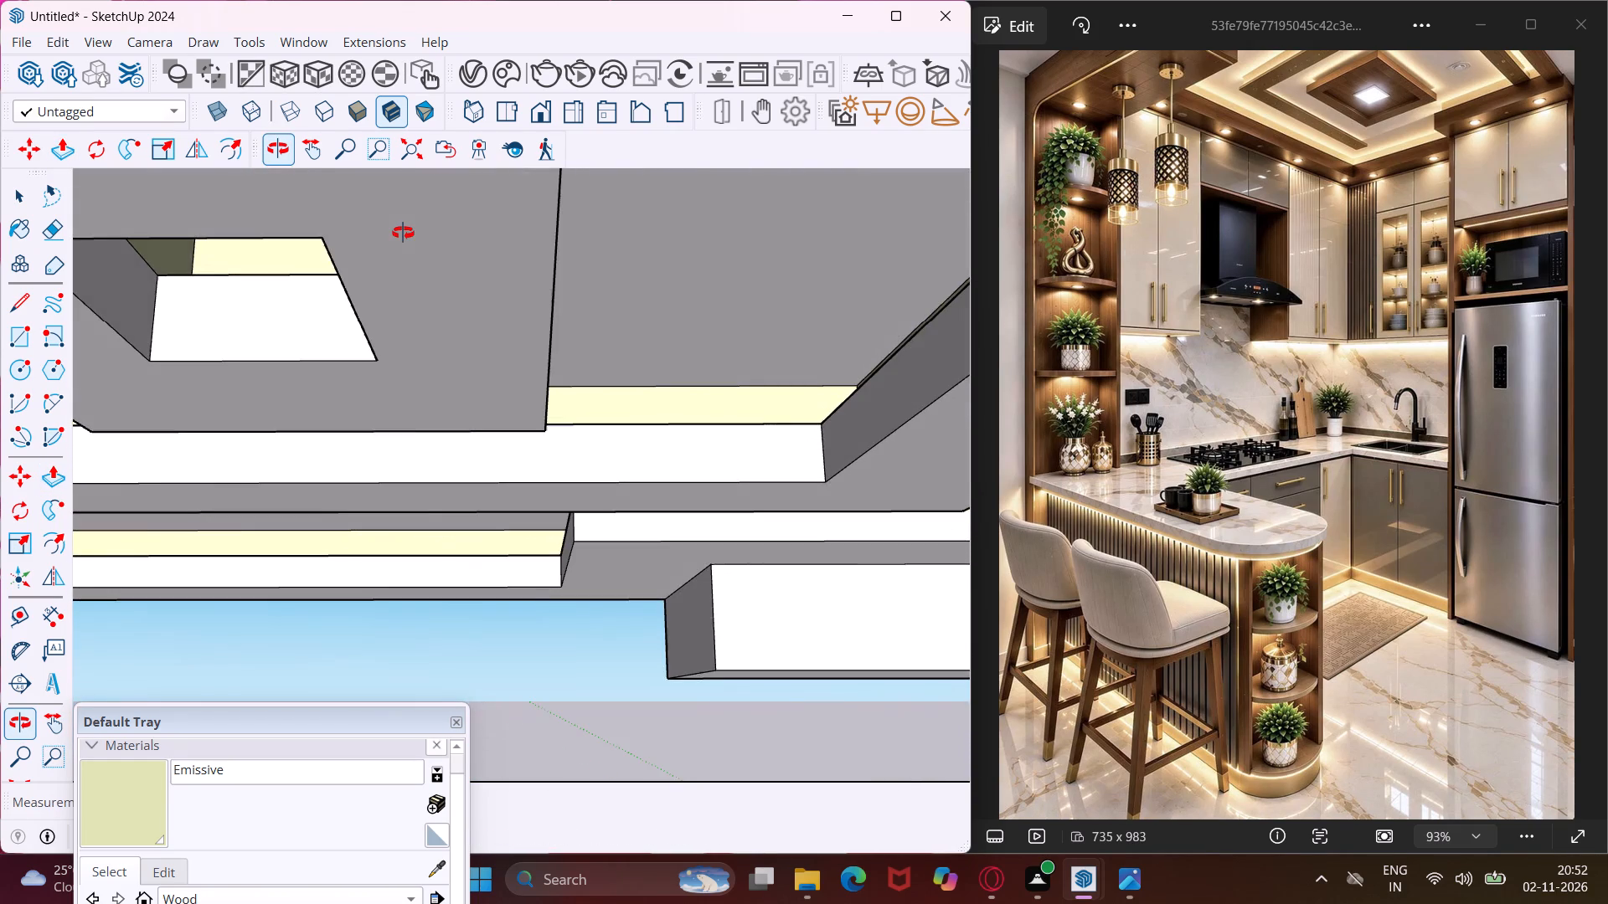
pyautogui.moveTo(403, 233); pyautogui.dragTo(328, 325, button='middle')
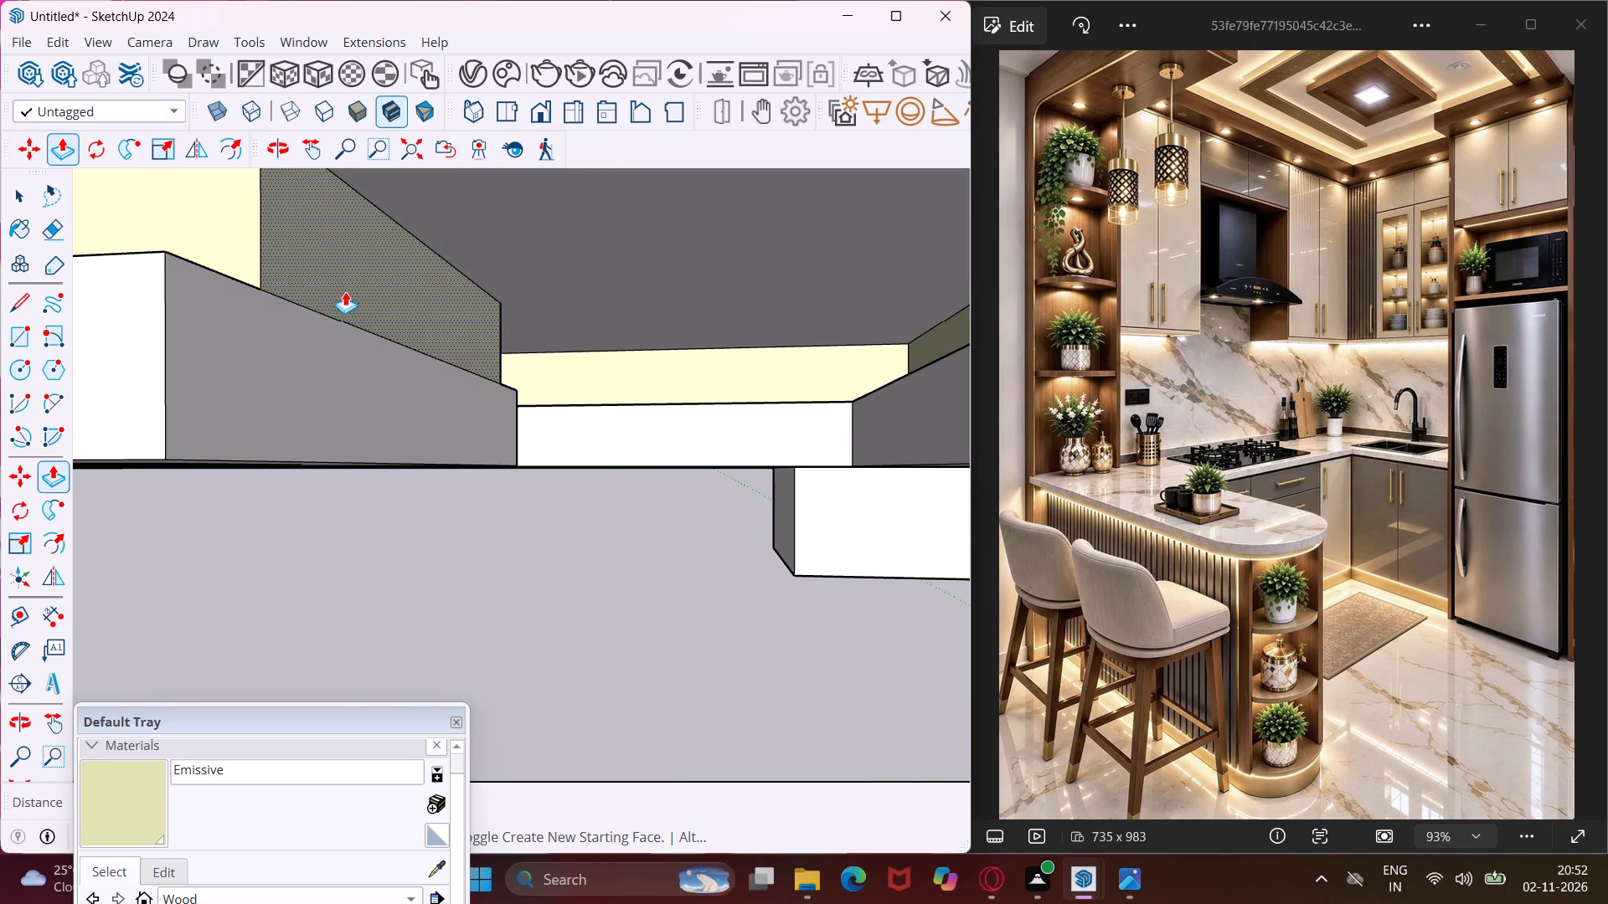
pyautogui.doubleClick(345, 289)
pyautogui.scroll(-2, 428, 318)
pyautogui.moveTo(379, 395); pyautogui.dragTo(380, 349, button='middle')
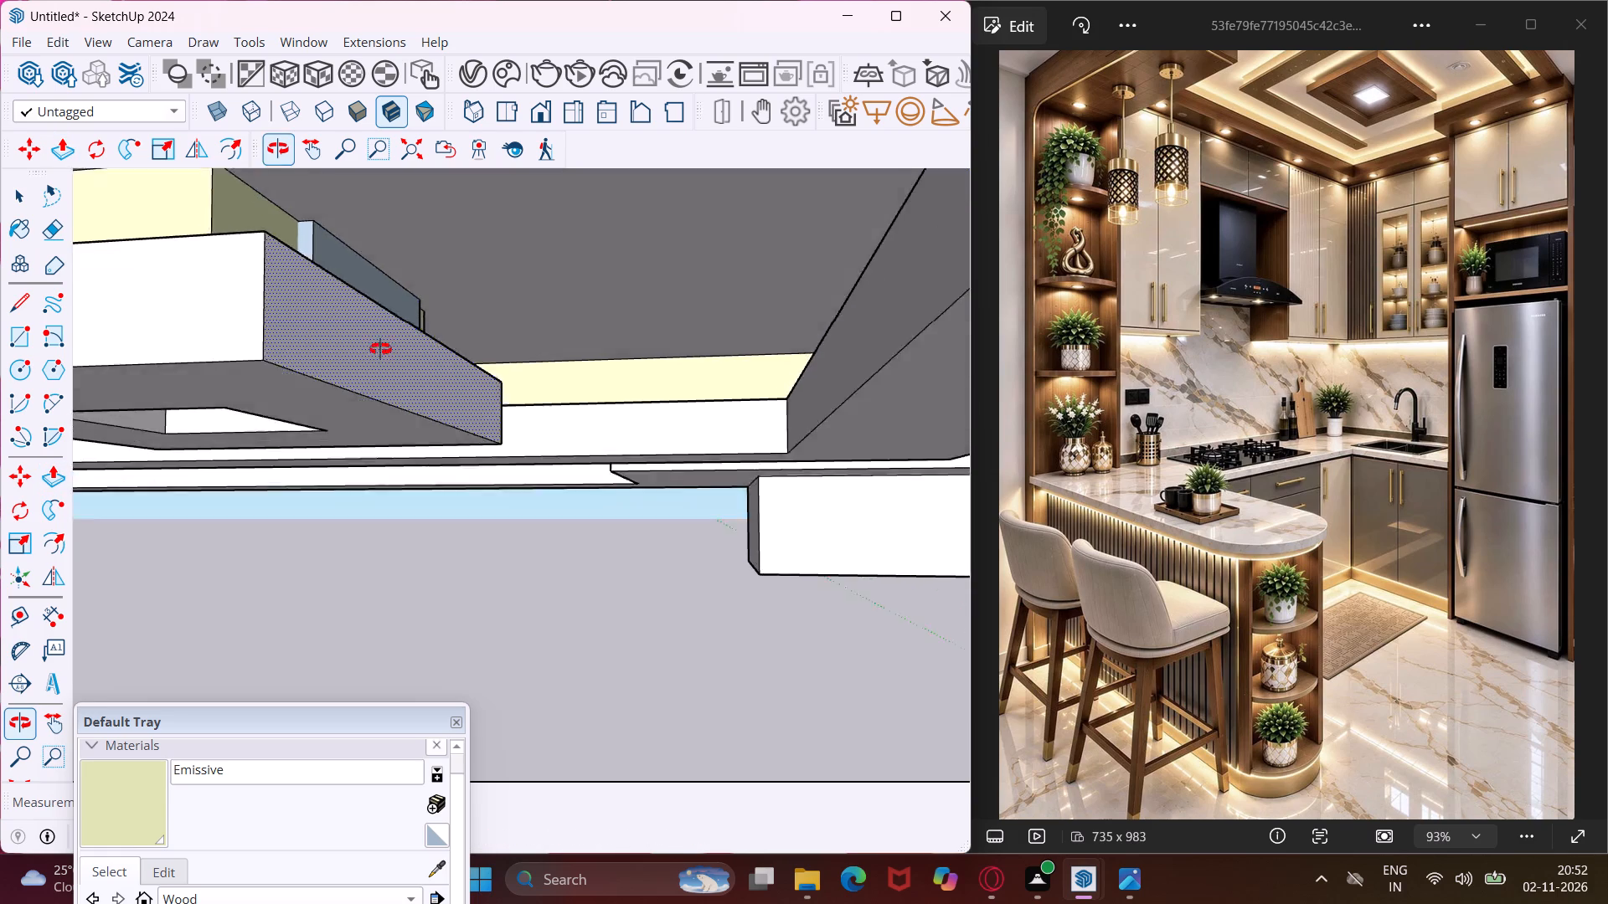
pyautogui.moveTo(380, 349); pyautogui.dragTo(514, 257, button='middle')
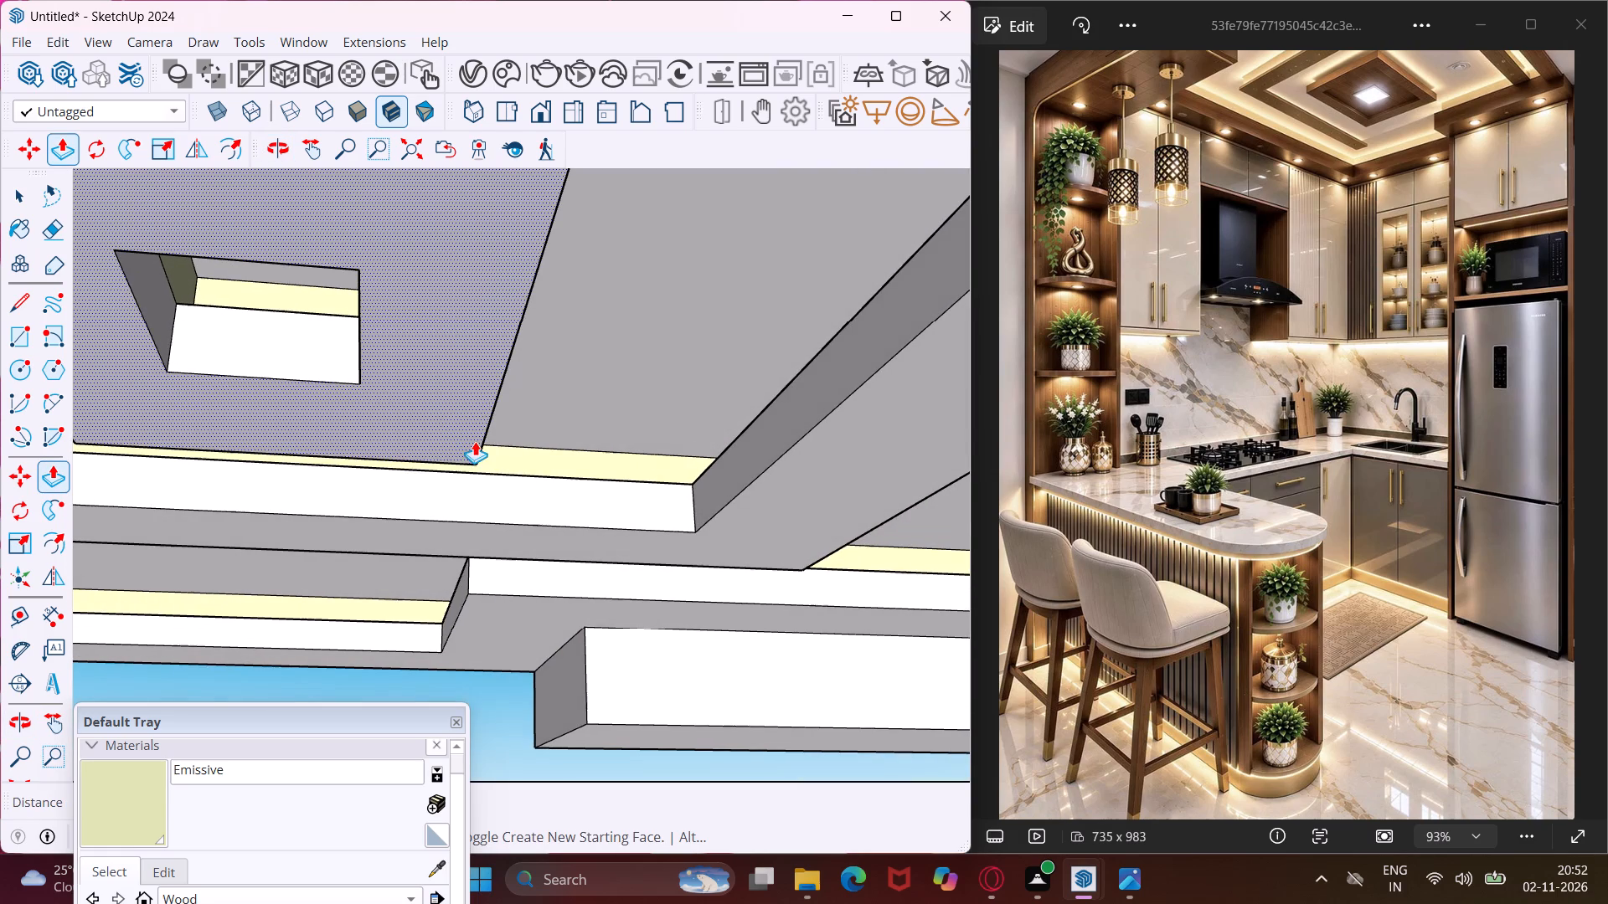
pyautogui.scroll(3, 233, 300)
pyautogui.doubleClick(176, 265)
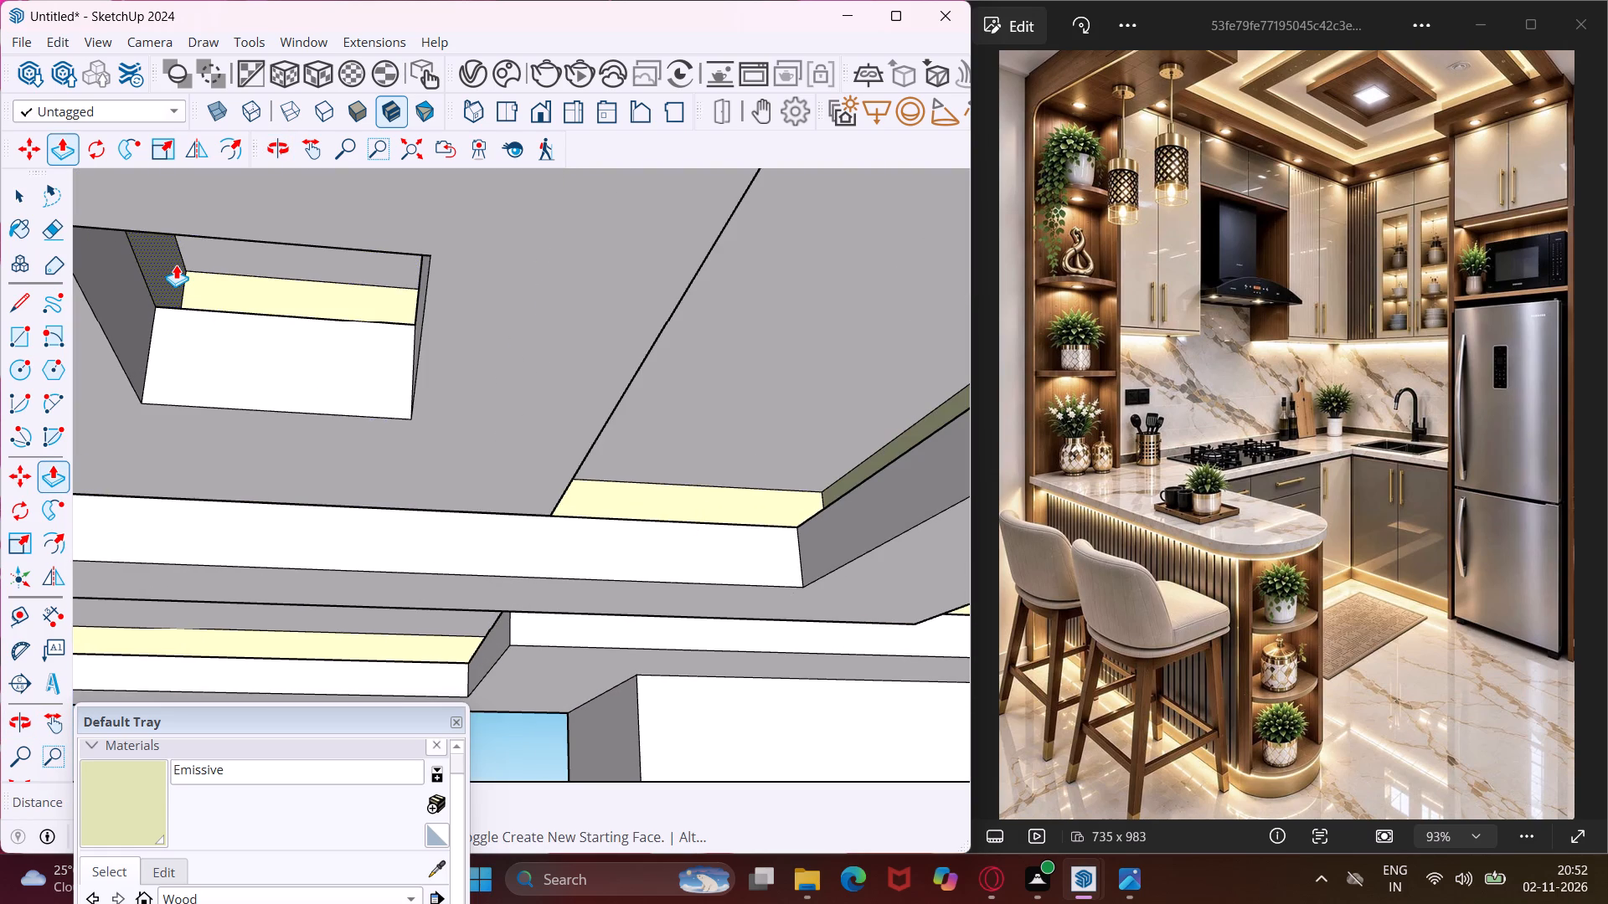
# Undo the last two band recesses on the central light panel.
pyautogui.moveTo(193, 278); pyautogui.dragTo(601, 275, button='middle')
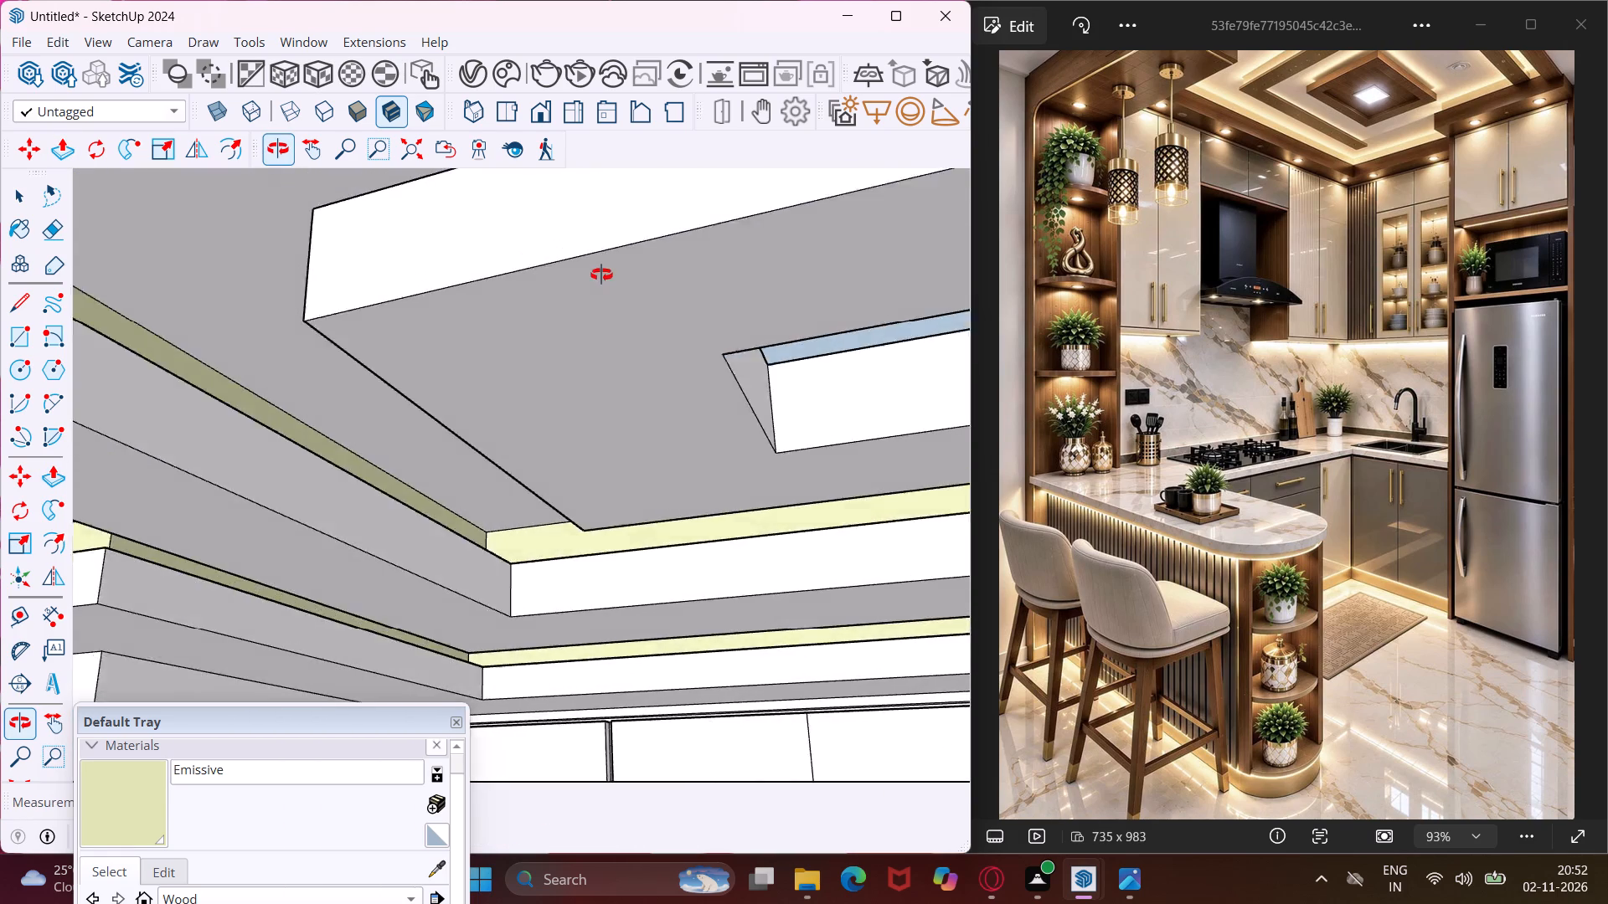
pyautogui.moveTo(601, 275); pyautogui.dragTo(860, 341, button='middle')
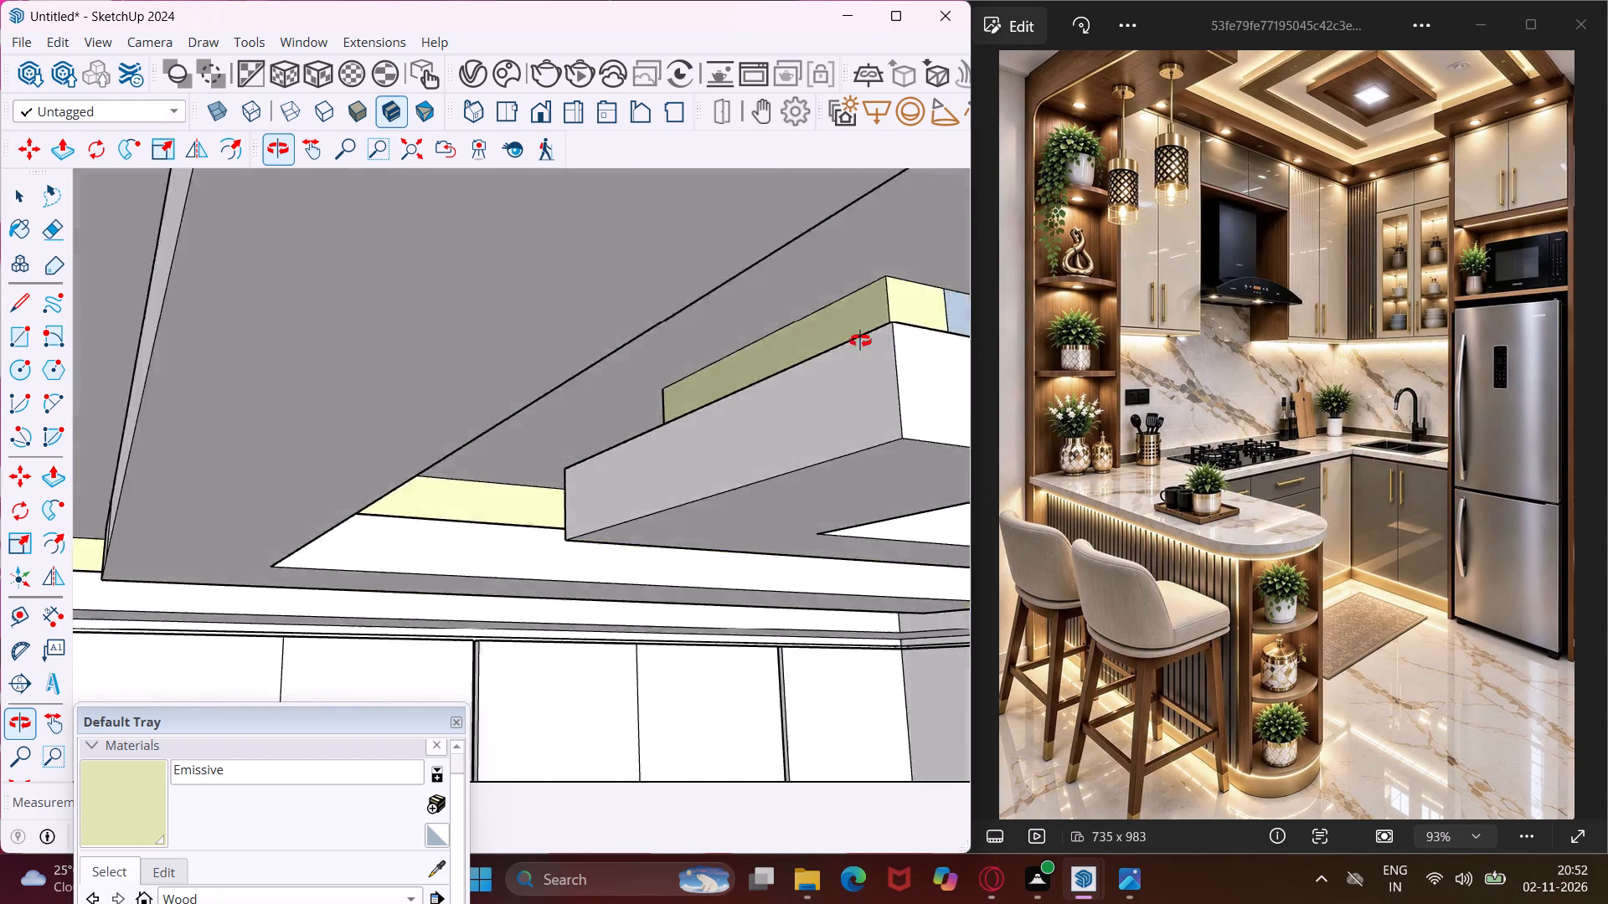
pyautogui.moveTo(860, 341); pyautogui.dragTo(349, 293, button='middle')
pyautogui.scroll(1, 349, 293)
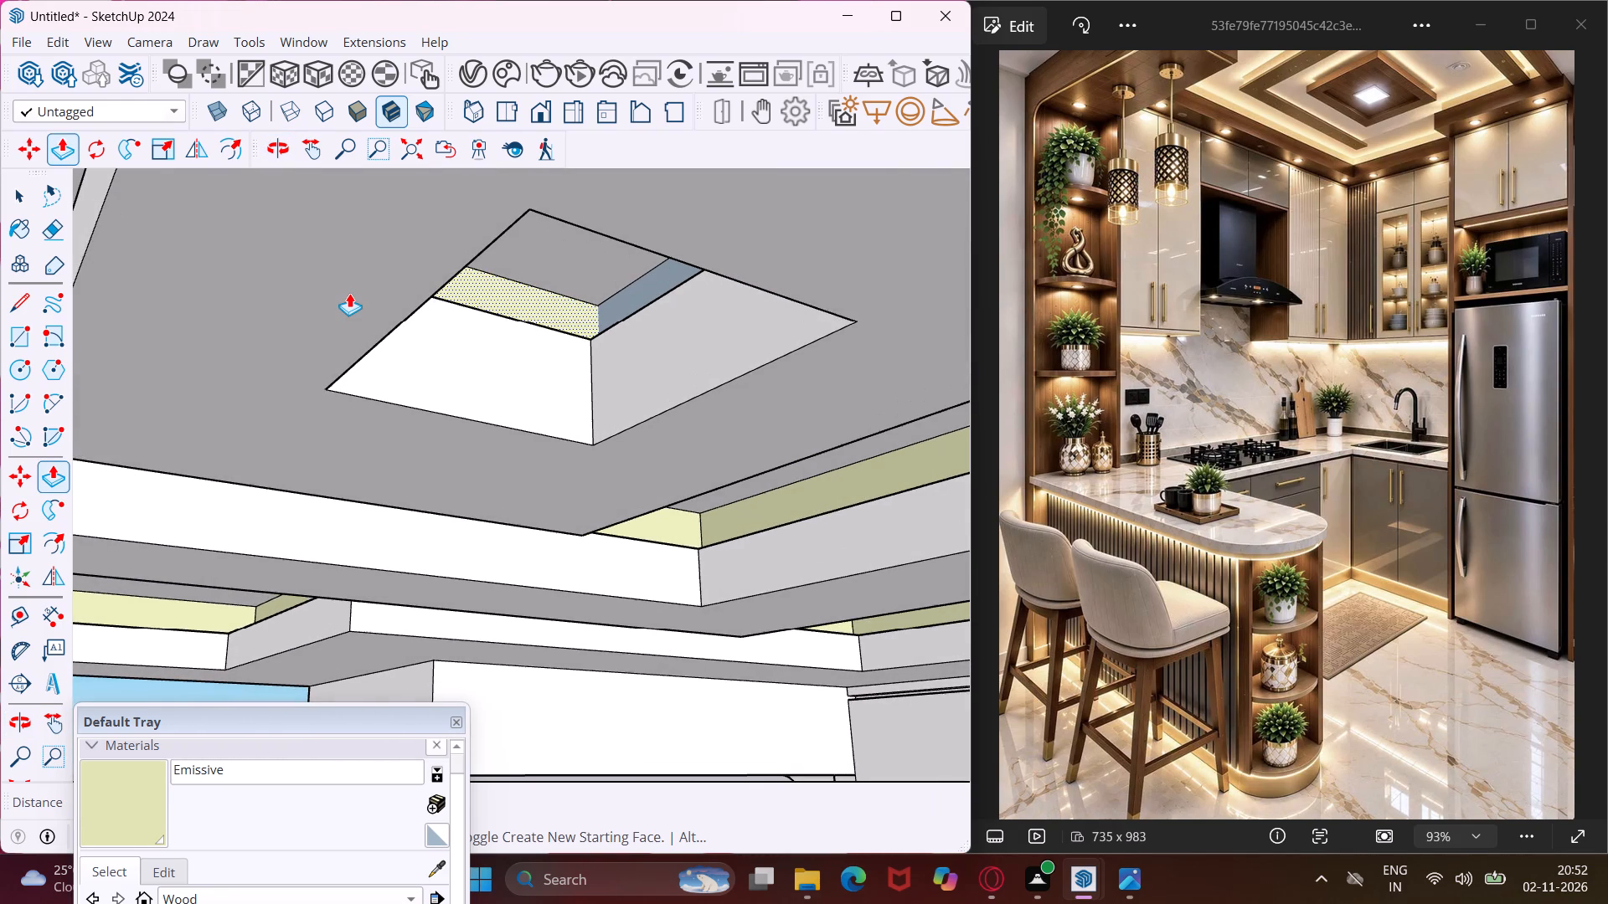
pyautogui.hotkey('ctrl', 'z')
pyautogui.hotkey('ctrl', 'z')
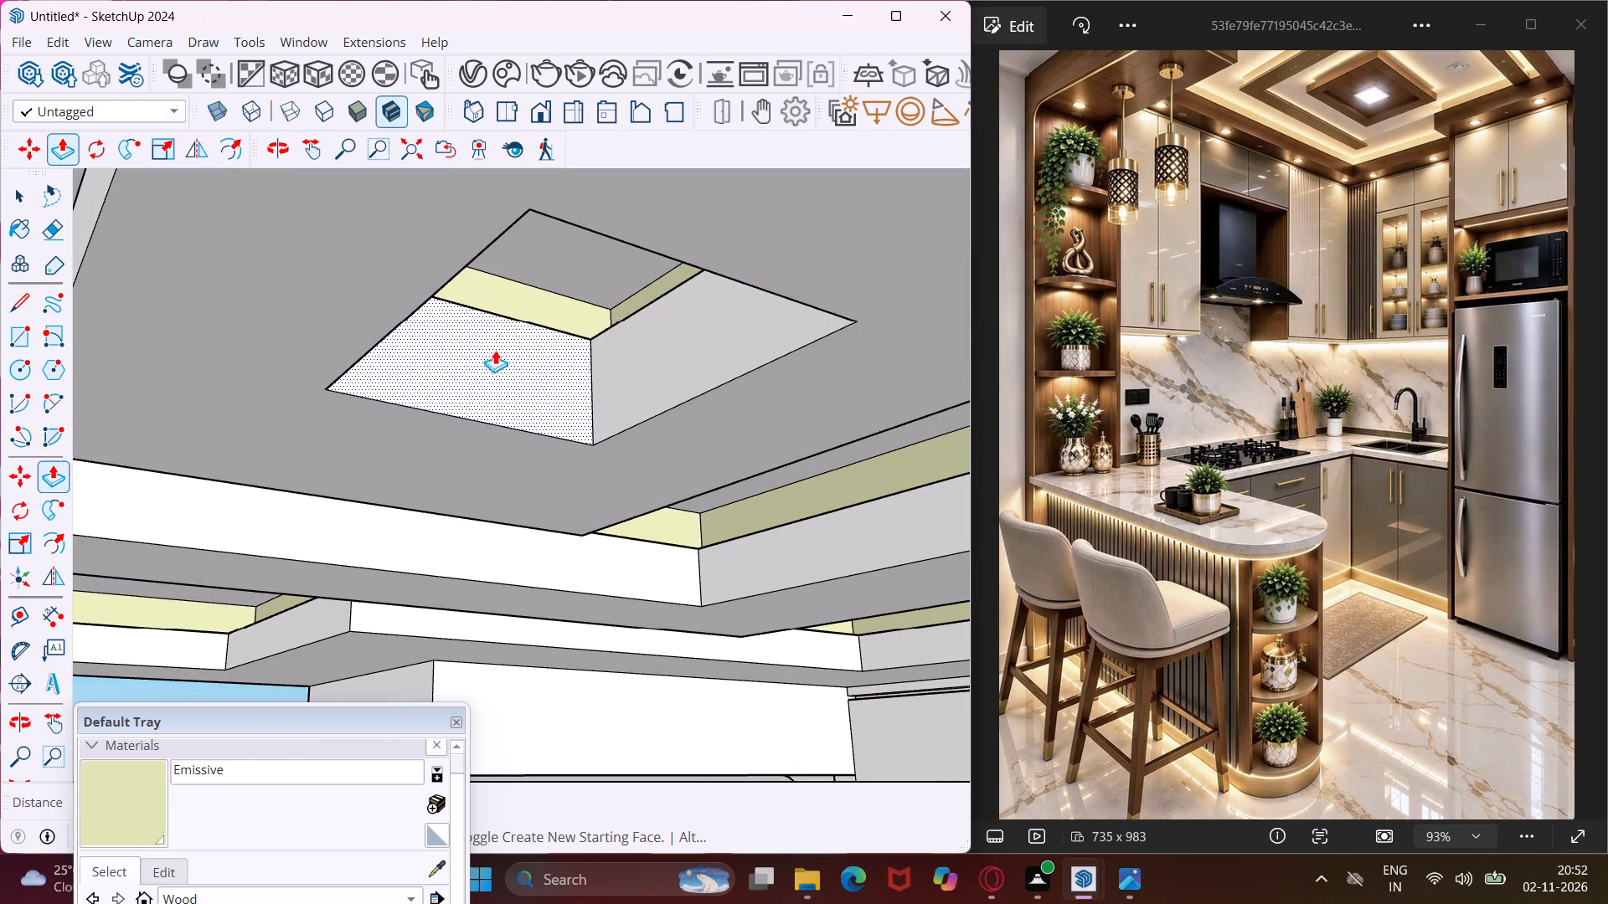
# Push/Pull the floor slab's front edge outward to extend the floor in front of the fluted bar counter.
pyautogui.scroll(-5, 498, 352)
pyautogui.moveTo(506, 356); pyautogui.dragTo(1101, 383, button='middle')
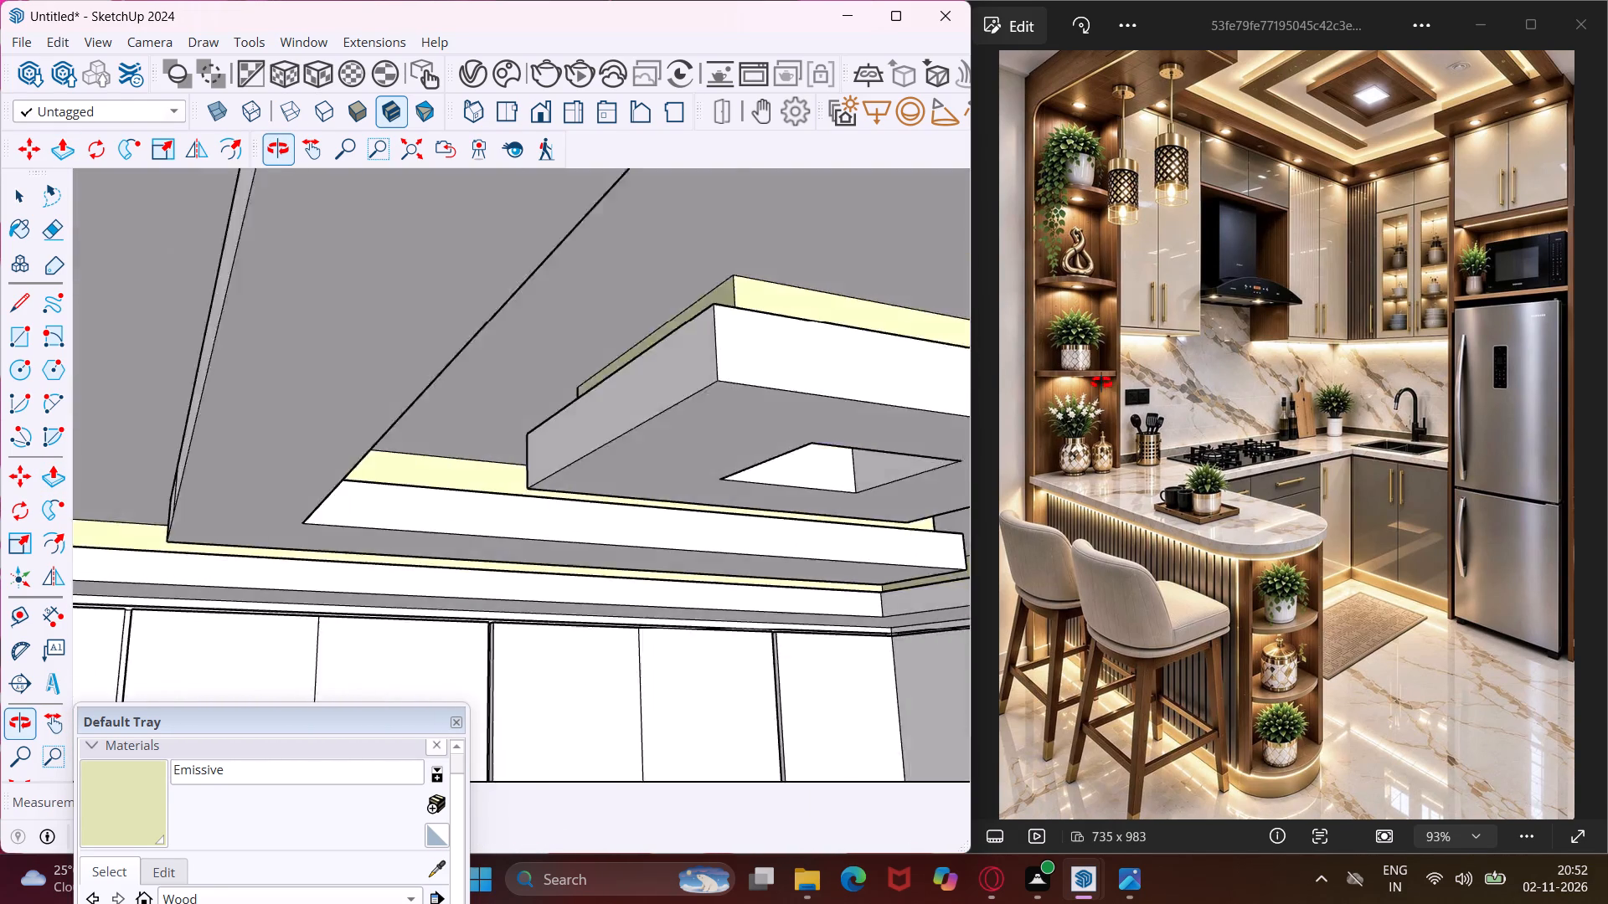
pyautogui.moveTo(1101, 383); pyautogui.dragTo(1263, 442, button='middle')
pyautogui.scroll(-5, 758, 425)
pyautogui.scroll(-5, 573, 400)
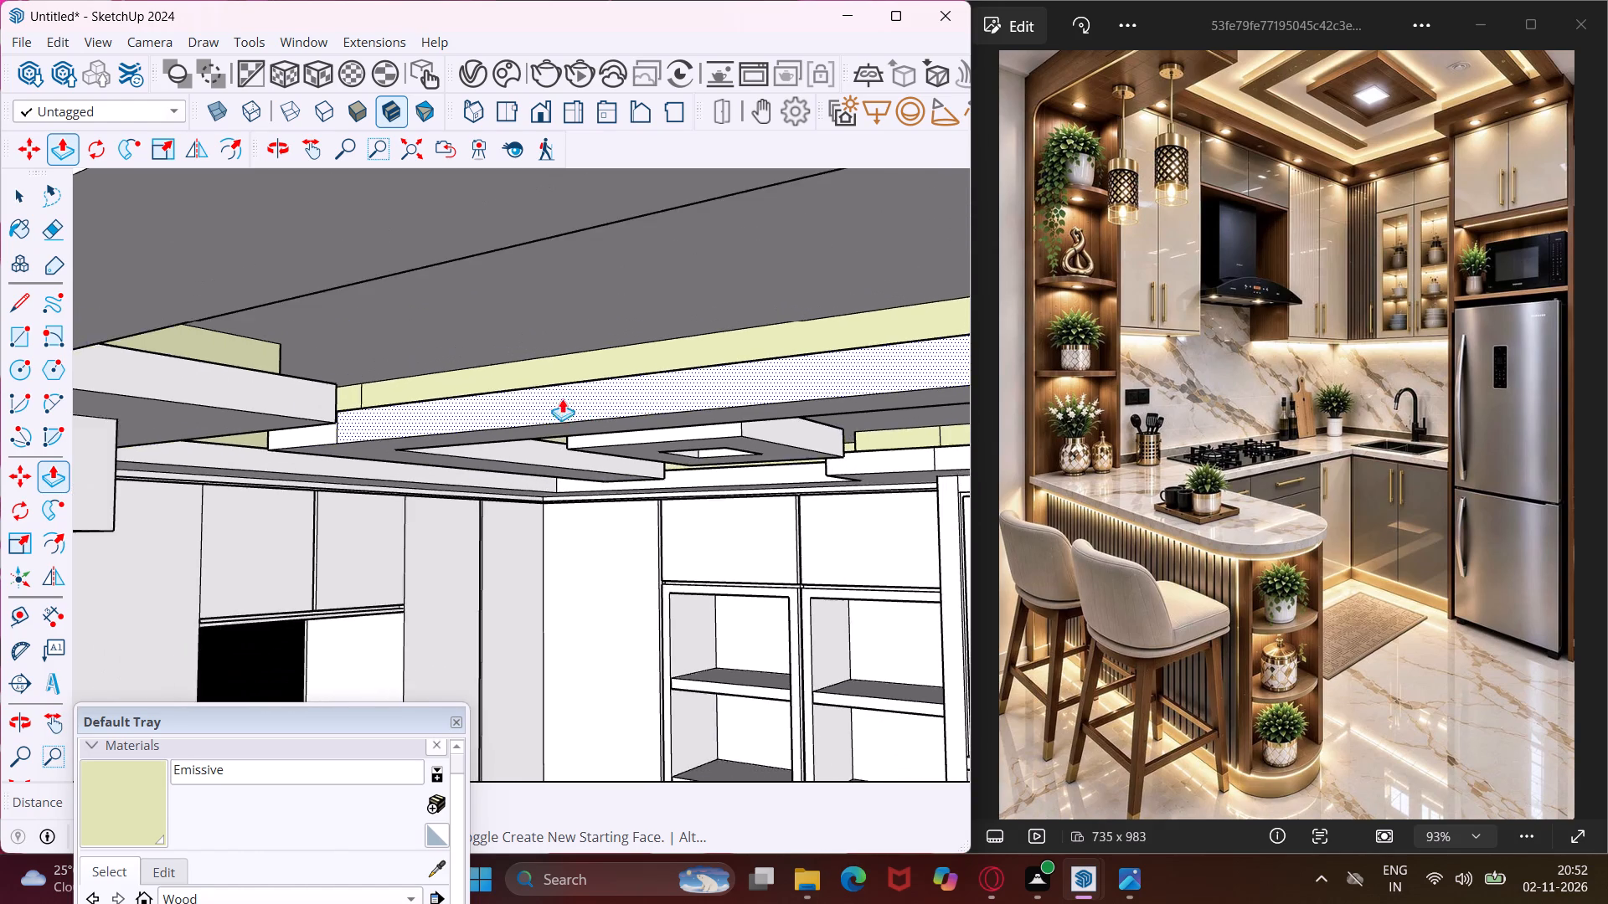
pyautogui.scroll(-14, 533, 395)
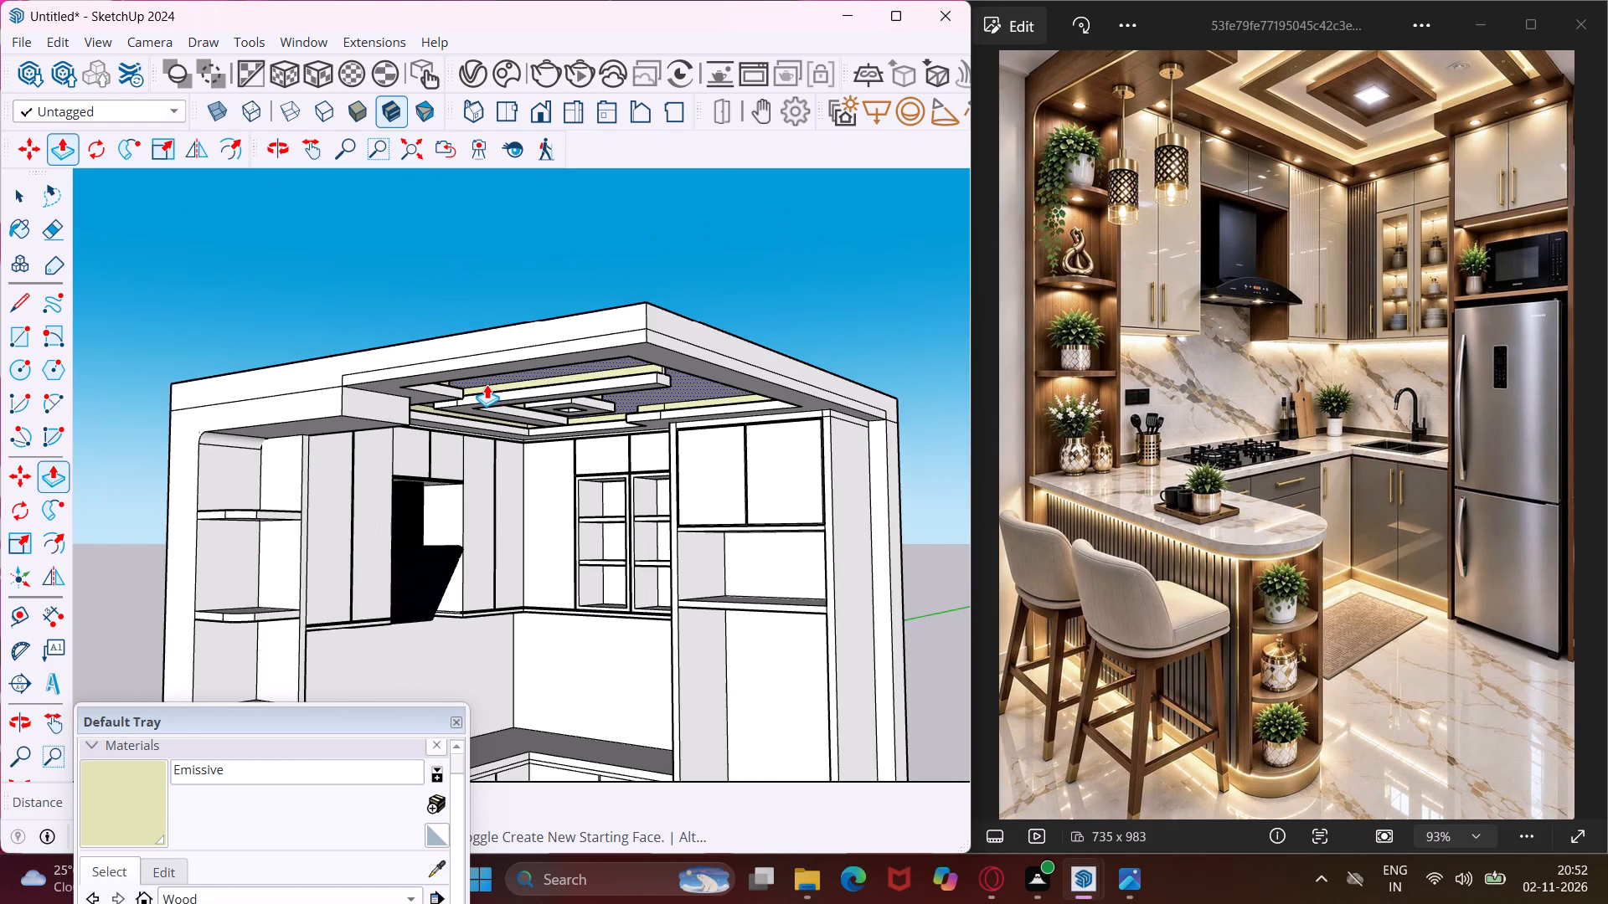
pyautogui.scroll(-4, 481, 370)
pyautogui.scroll(-5, 432, 322)
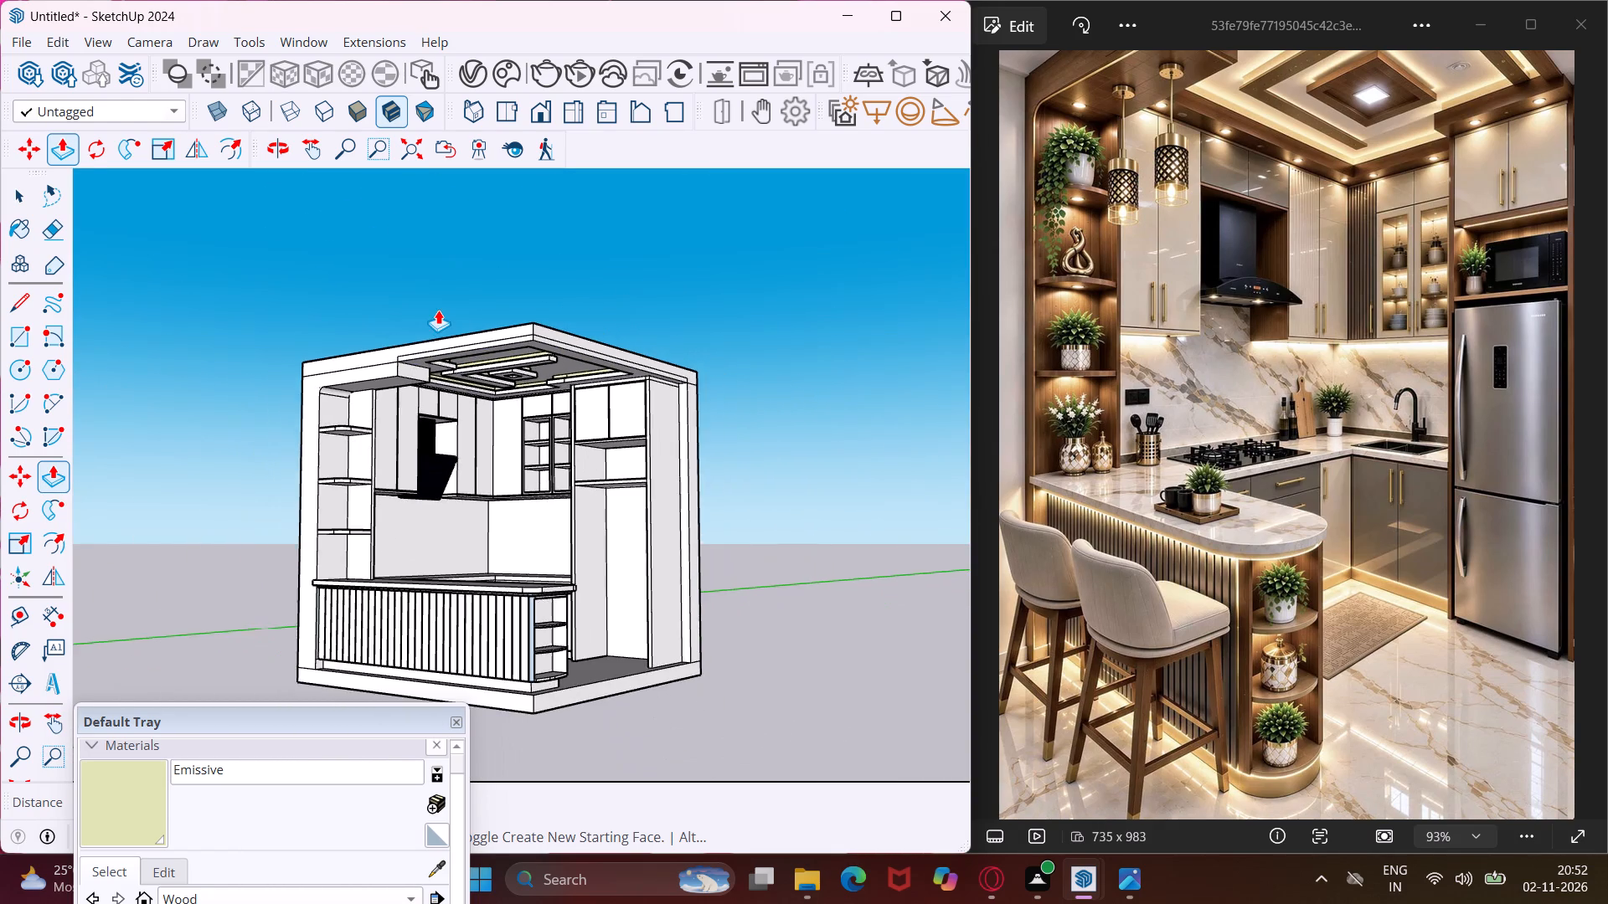
pyautogui.scroll(-4, 438, 310)
pyautogui.moveTo(481, 343); pyautogui.dragTo(494, 504, button='middle')
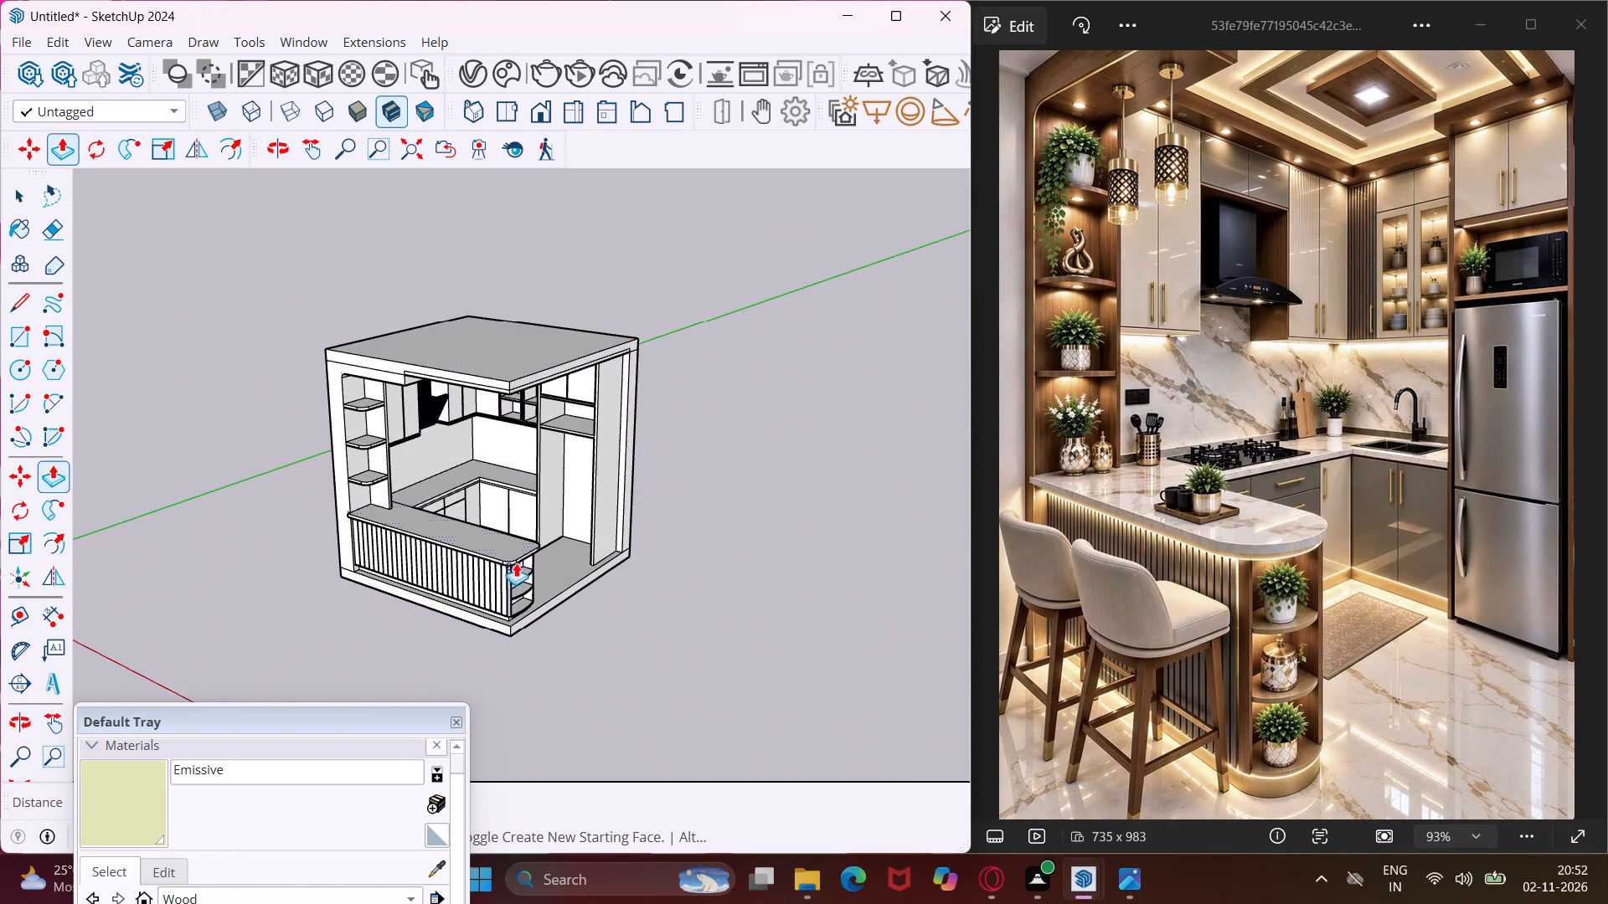
pyautogui.scroll(11, 513, 562)
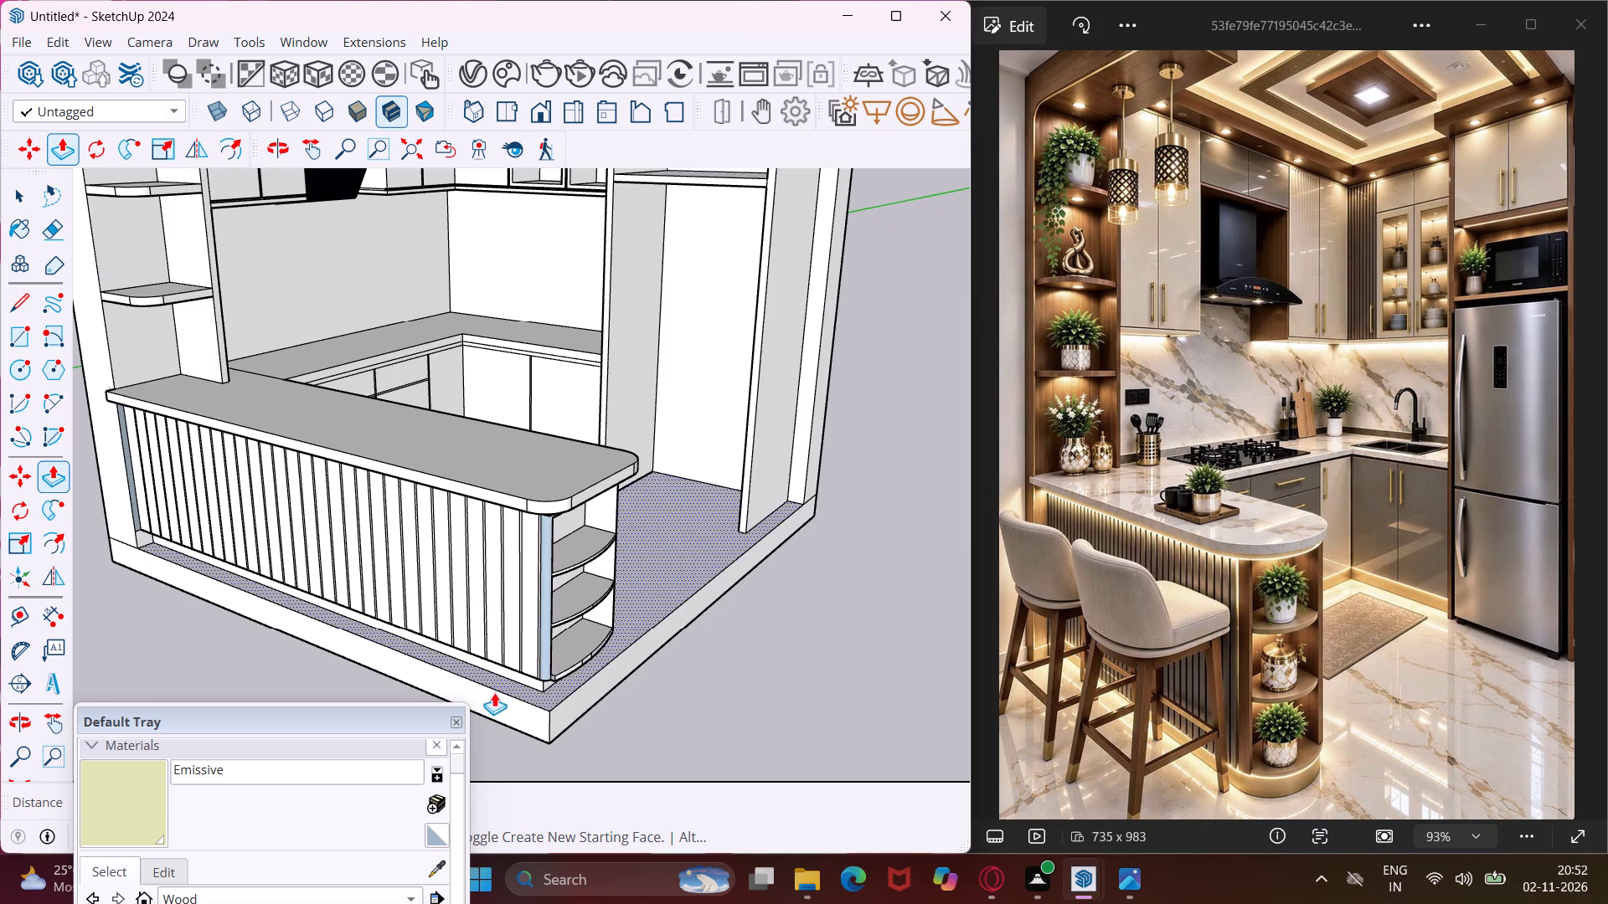
pyautogui.click(498, 697)
pyautogui.scroll(-2, 489, 697)
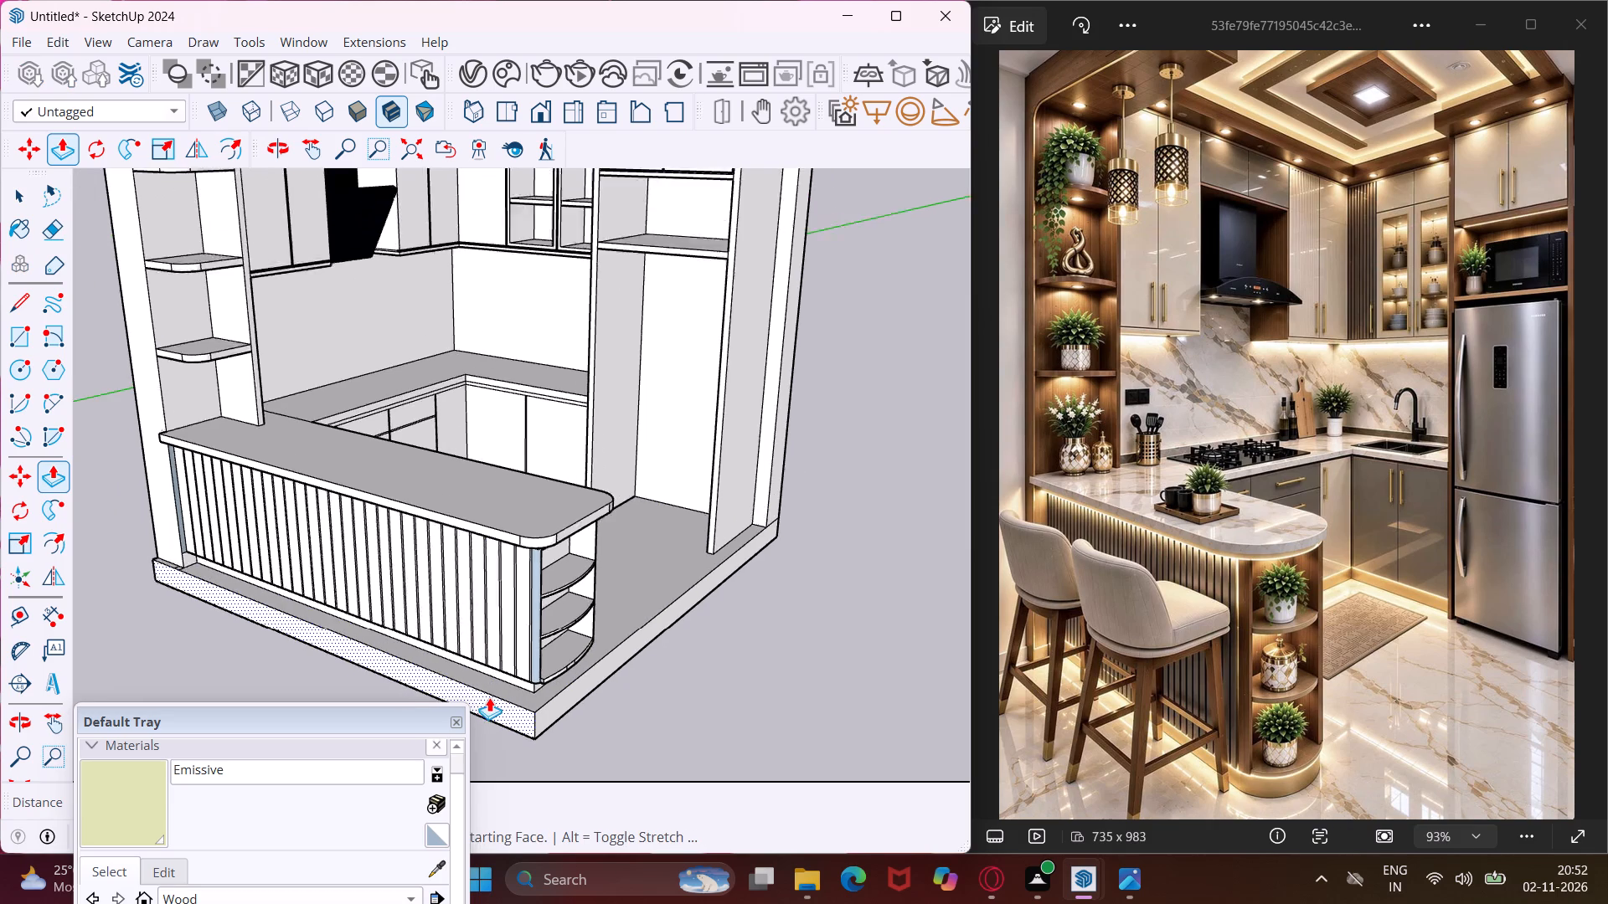
pyautogui.scroll(-6, 489, 697)
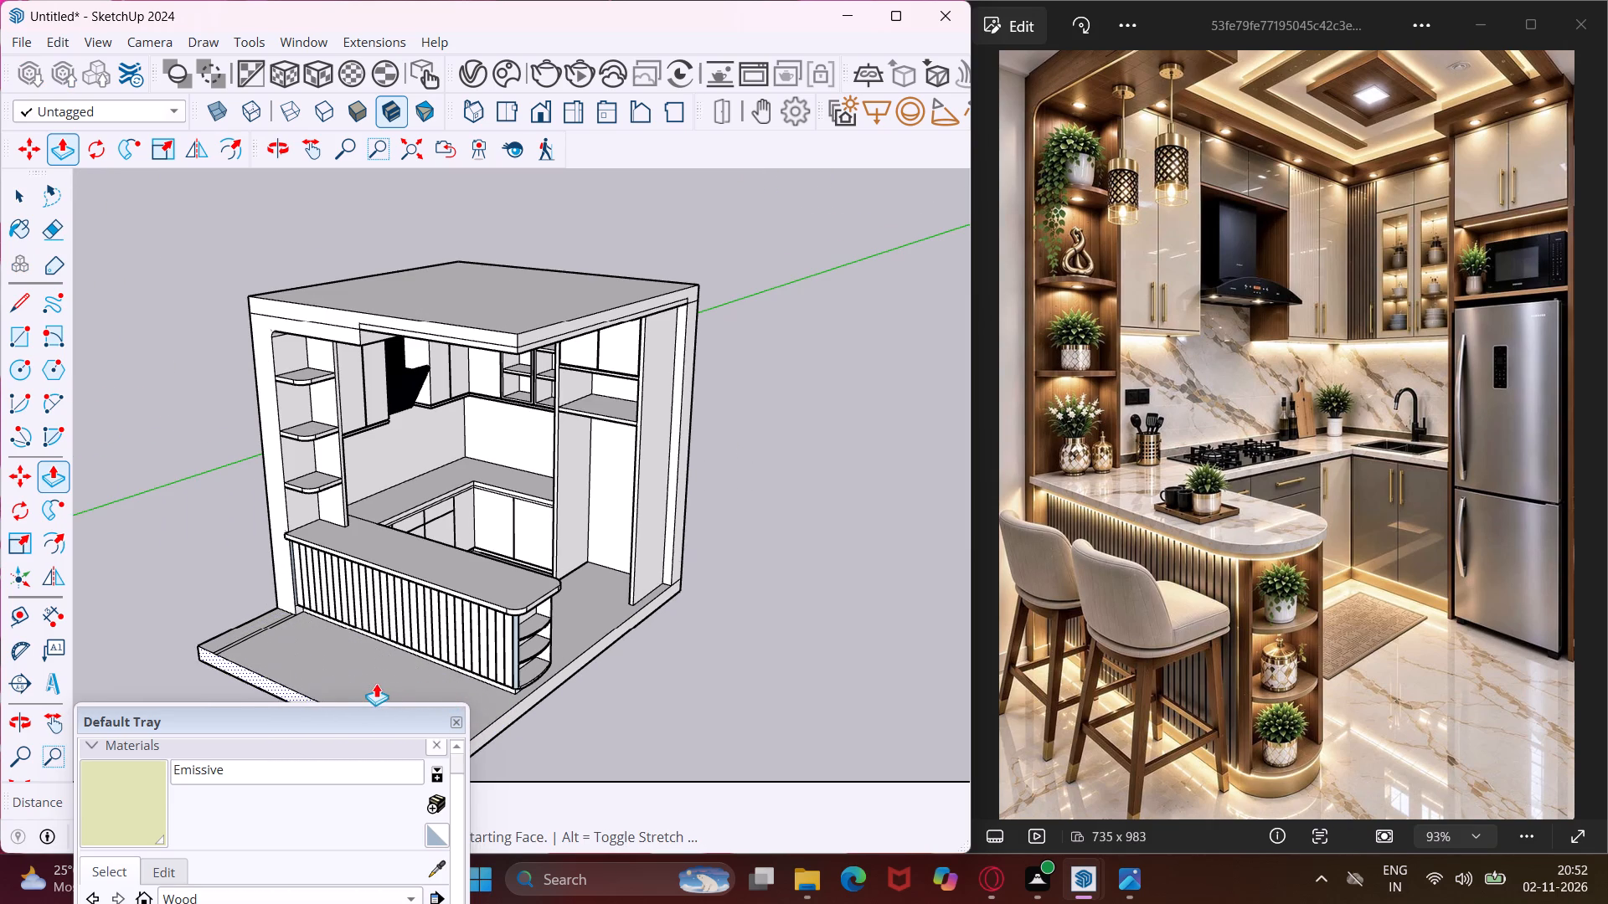
pyautogui.click(365, 675)
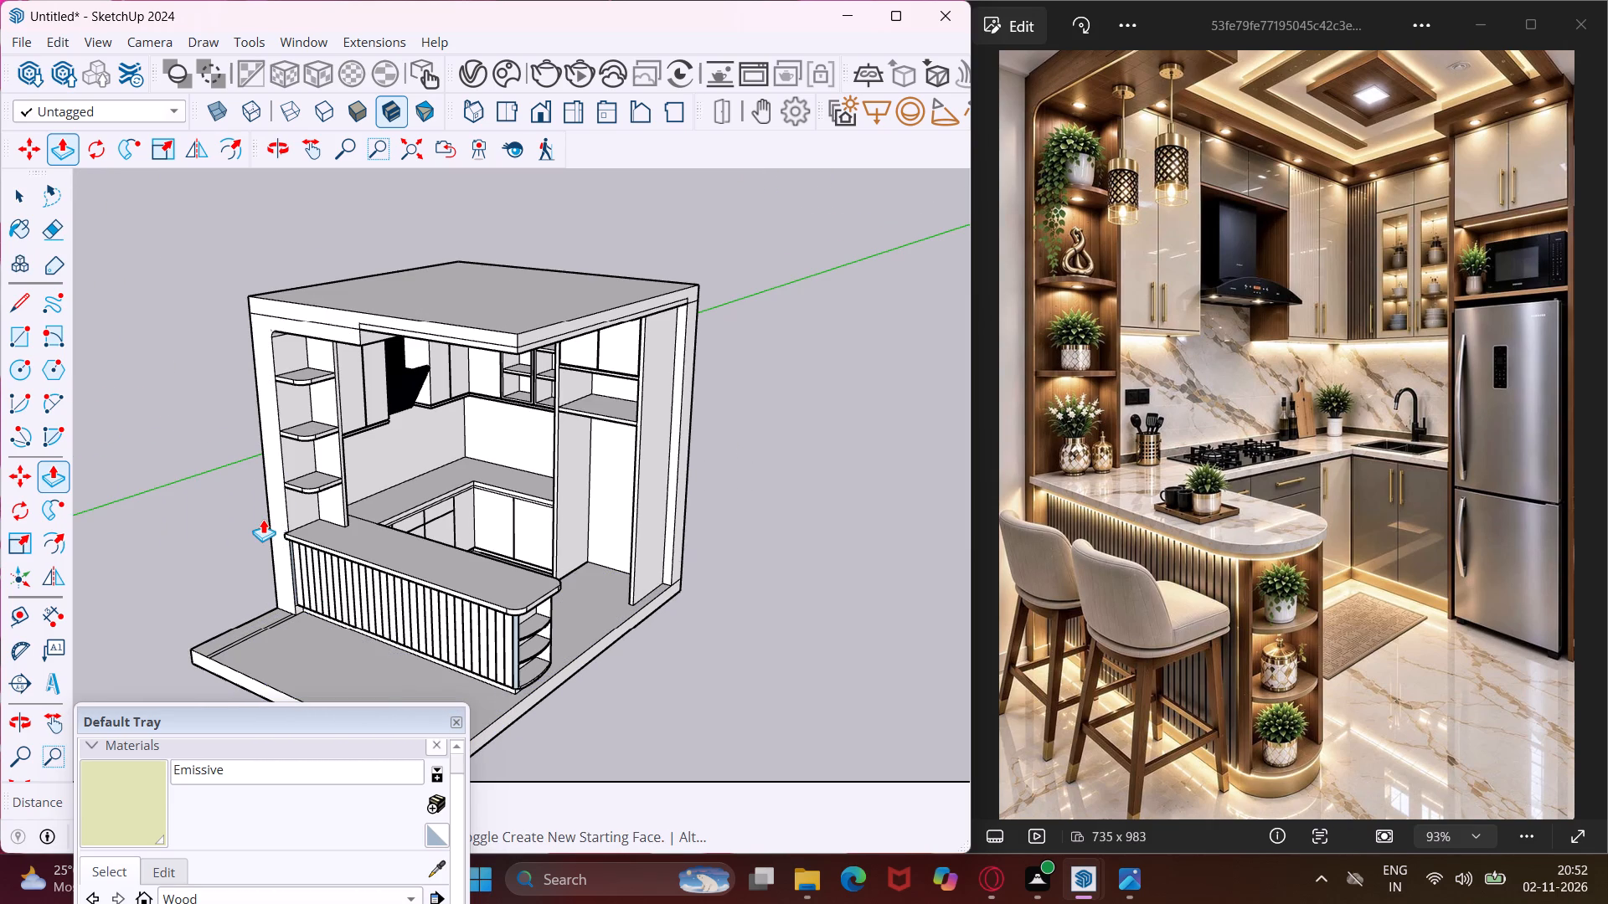
pyautogui.scroll(4, 270, 511)
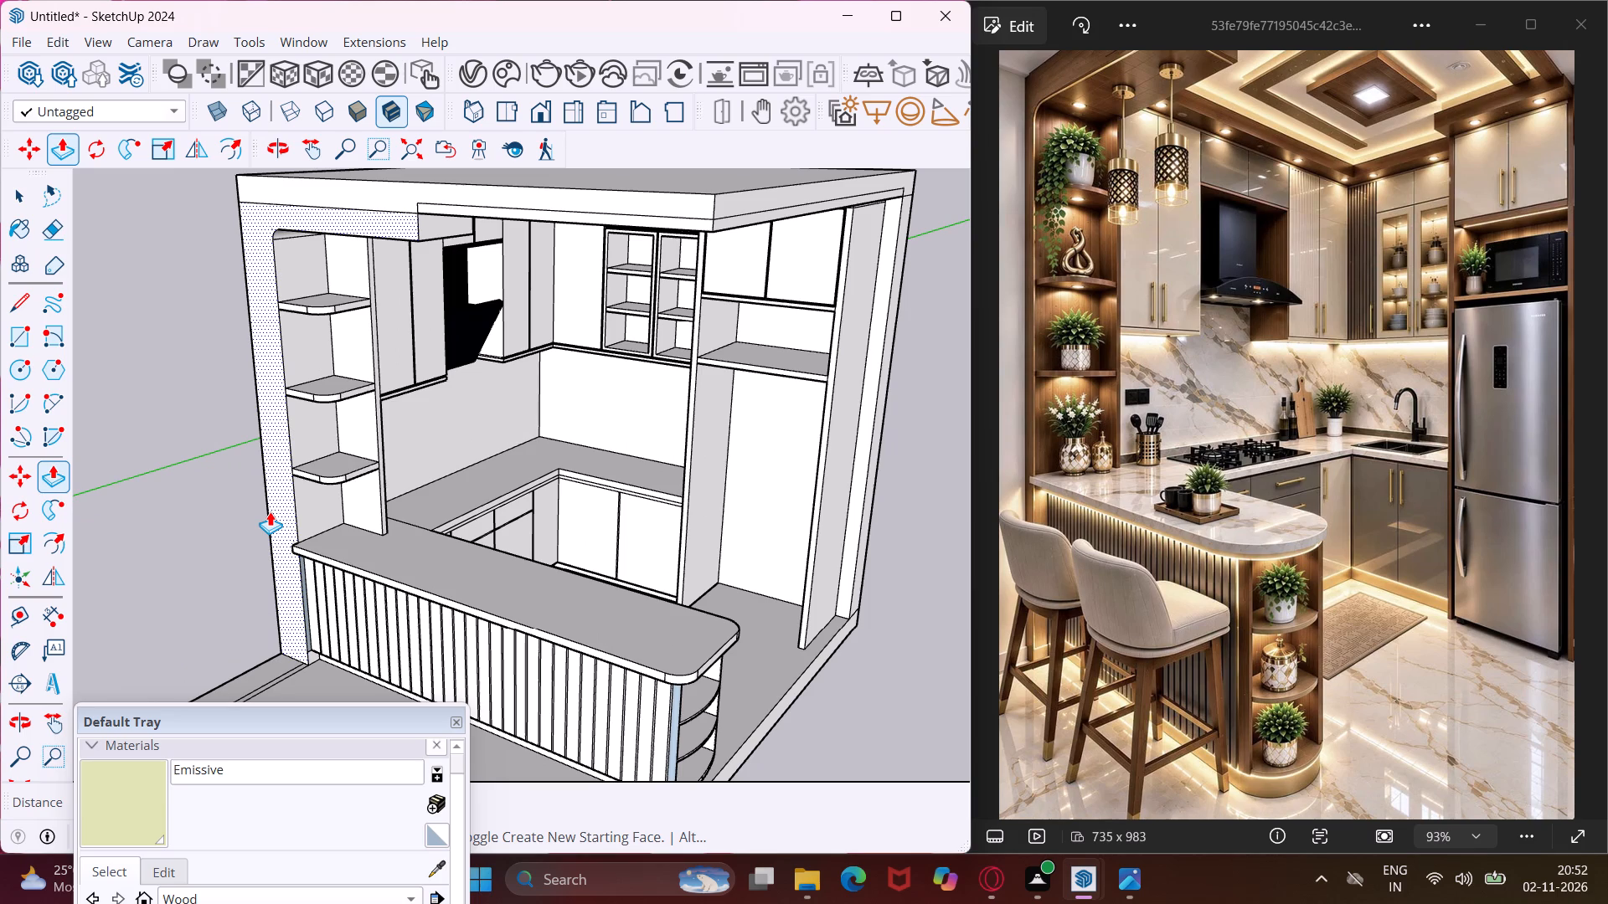
pyautogui.press('Escape')
pyautogui.press('space')
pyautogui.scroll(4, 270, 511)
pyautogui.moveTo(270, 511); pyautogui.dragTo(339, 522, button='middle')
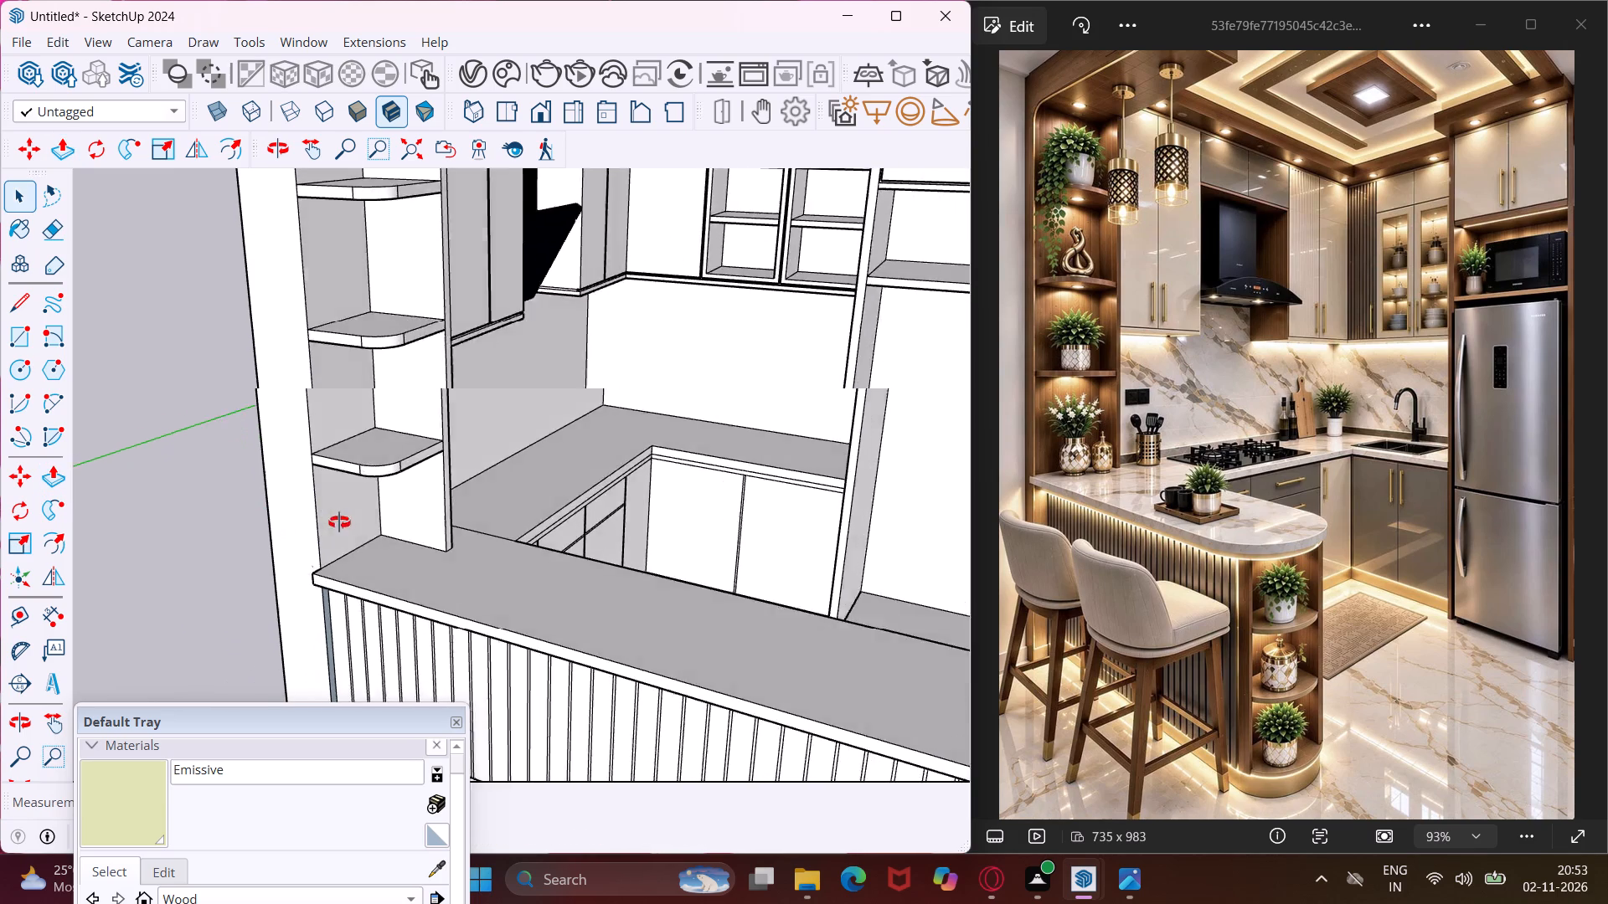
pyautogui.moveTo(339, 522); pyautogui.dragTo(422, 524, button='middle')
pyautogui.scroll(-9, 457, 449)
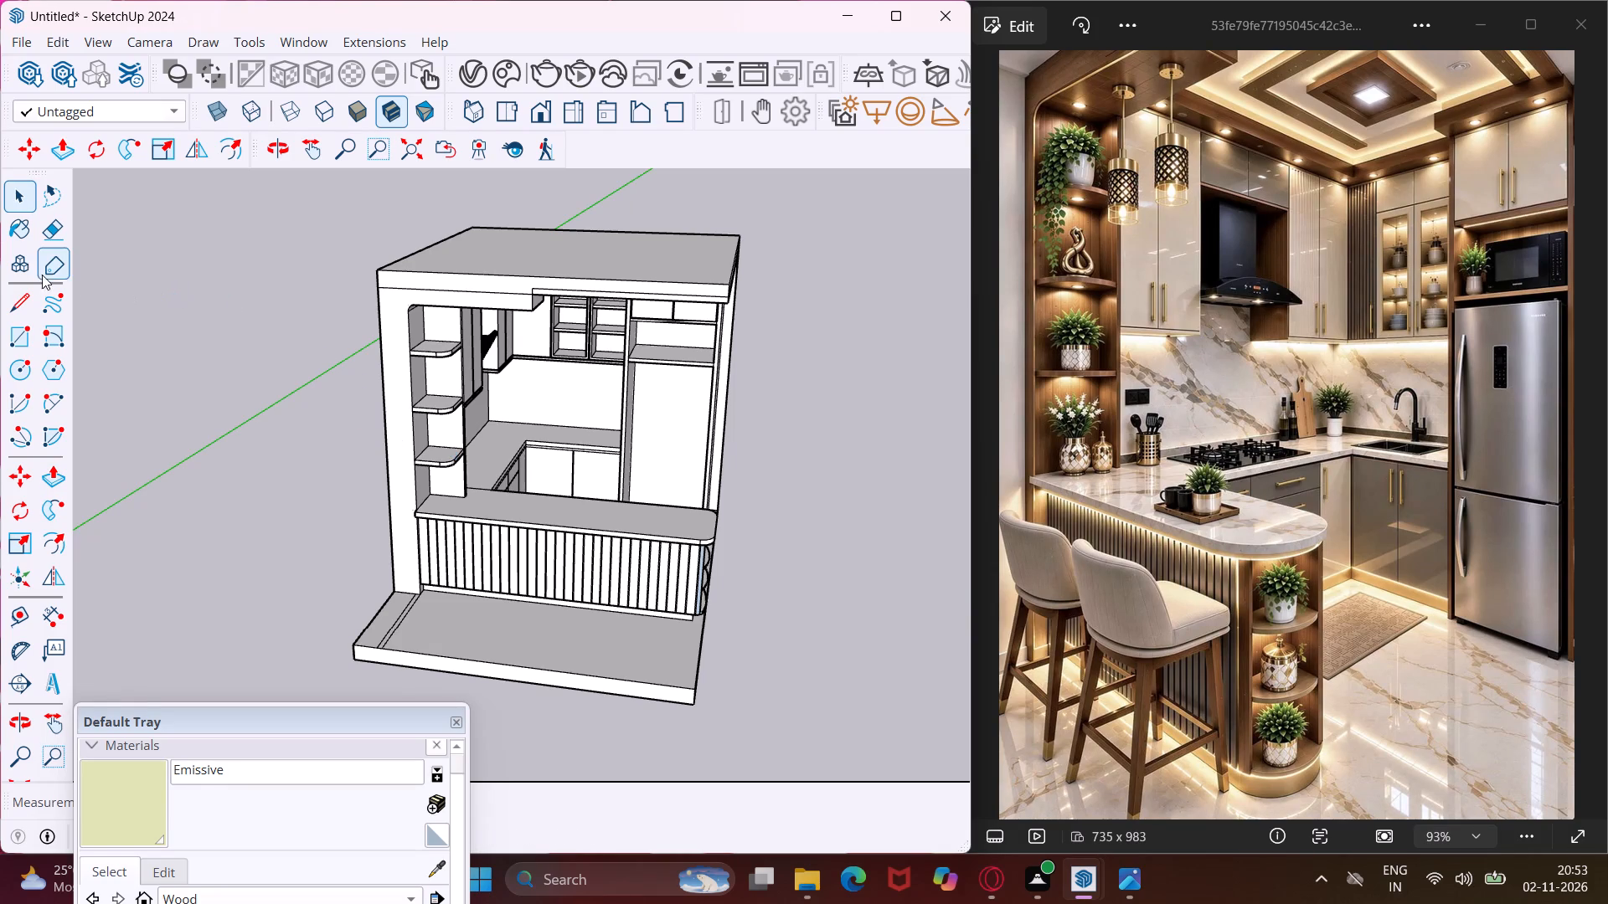
# Draw a vertical line on the shelf-side wall's front face, from the base corner beside the bar counter up to the ceiling's underside.
pyautogui.click(24, 298)
pyautogui.scroll(3, 327, 322)
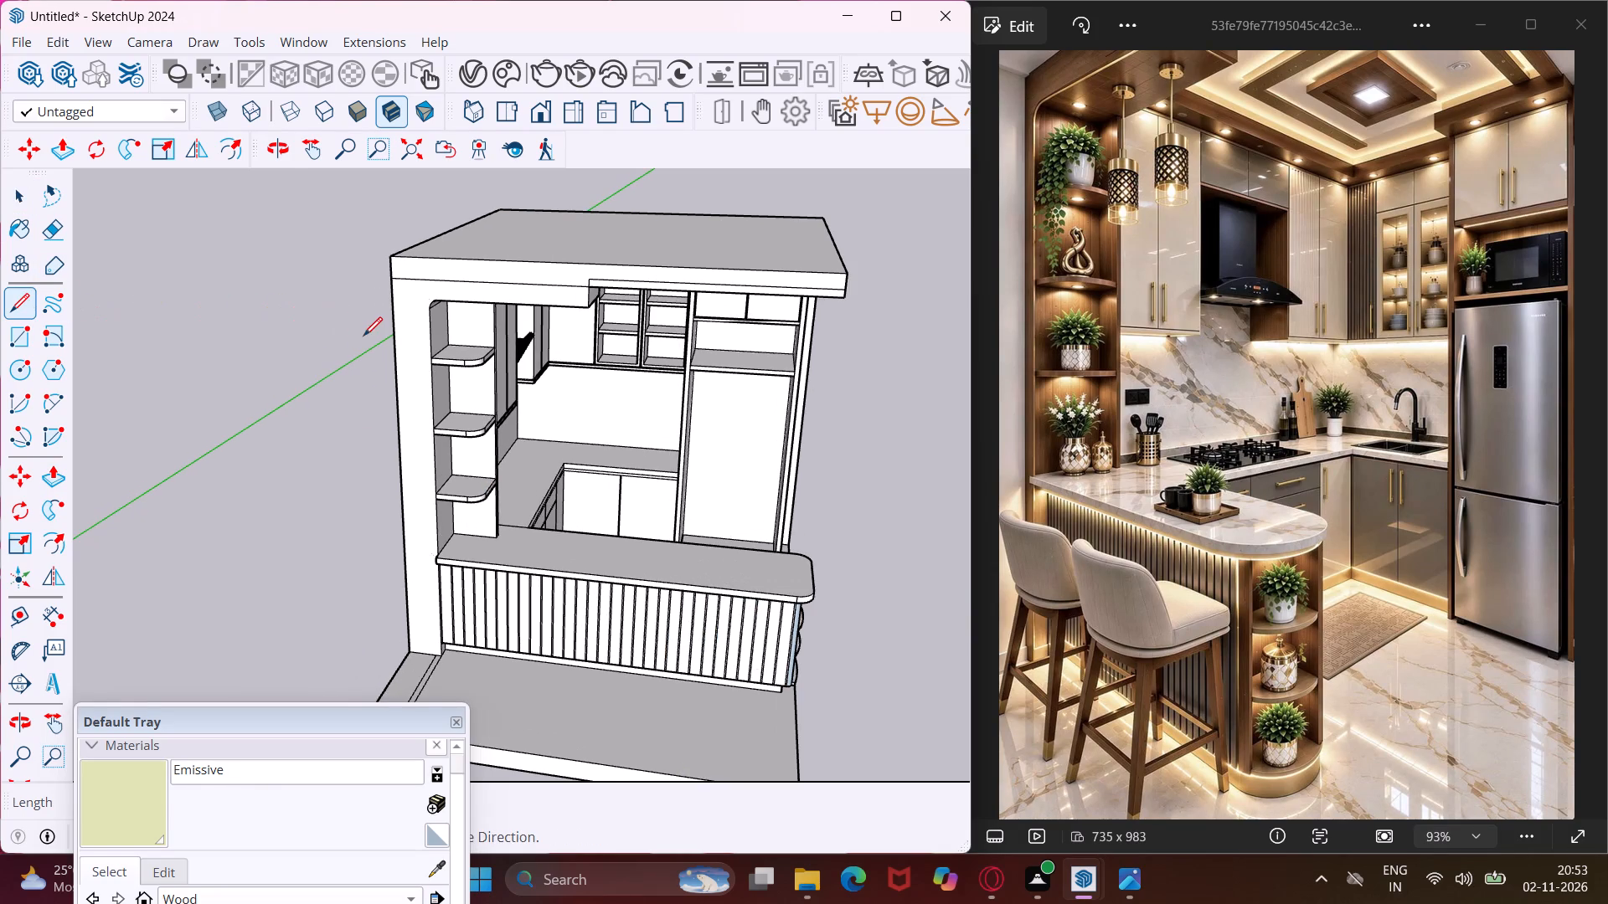
pyautogui.moveTo(363, 336); pyautogui.dragTo(403, 295, button='middle')
pyautogui.scroll(4, 424, 345)
pyautogui.scroll(-5, 446, 501)
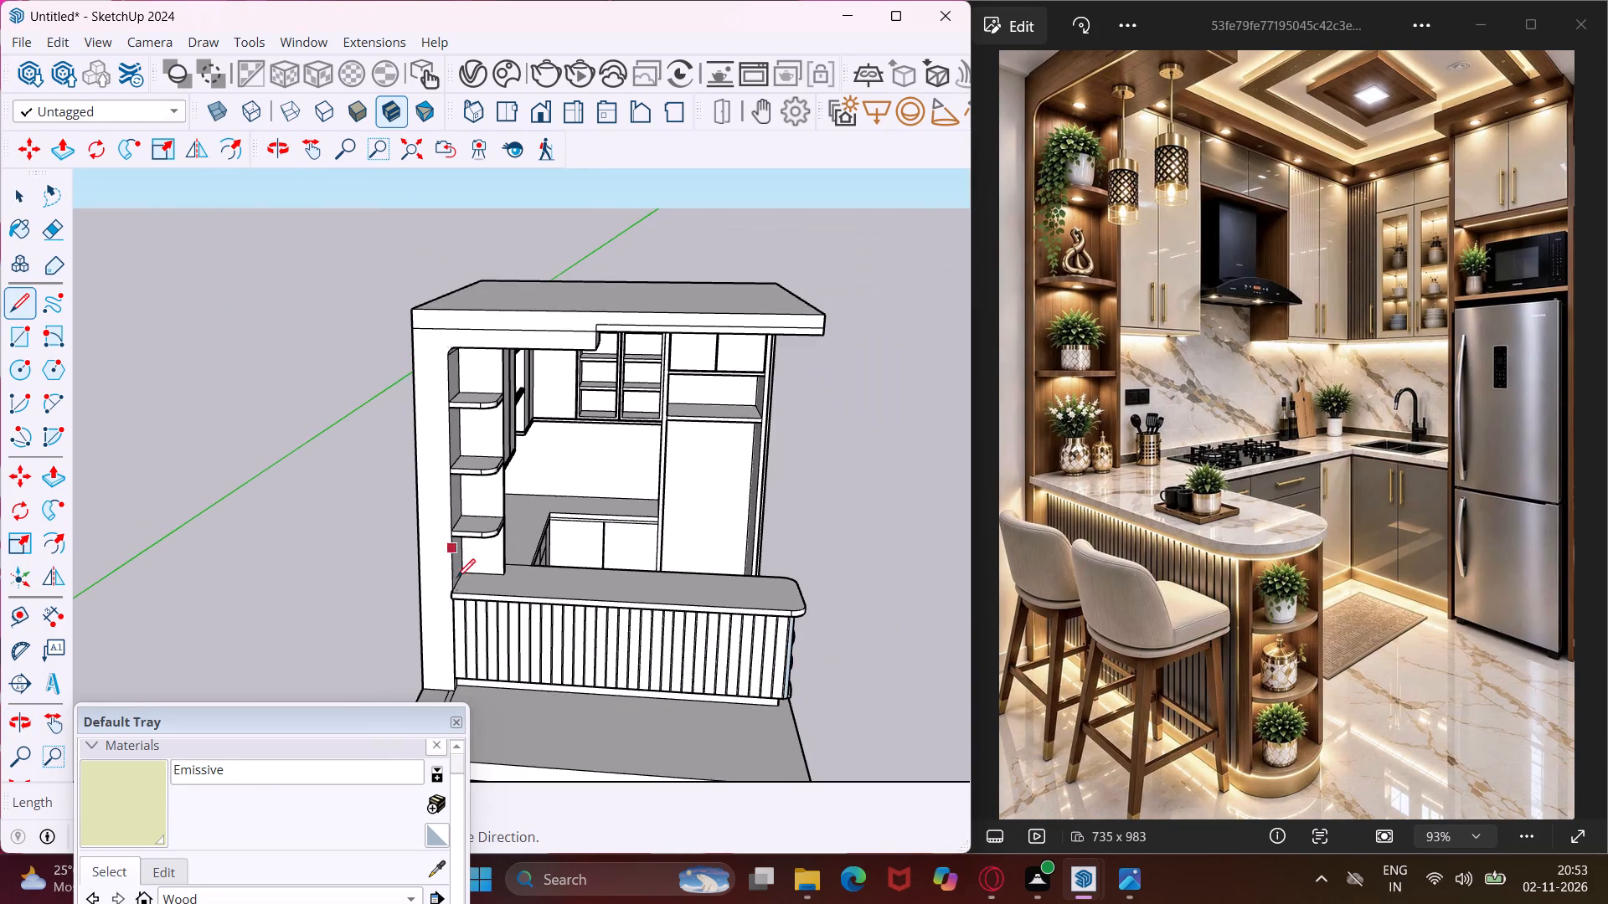
pyautogui.scroll(4, 441, 680)
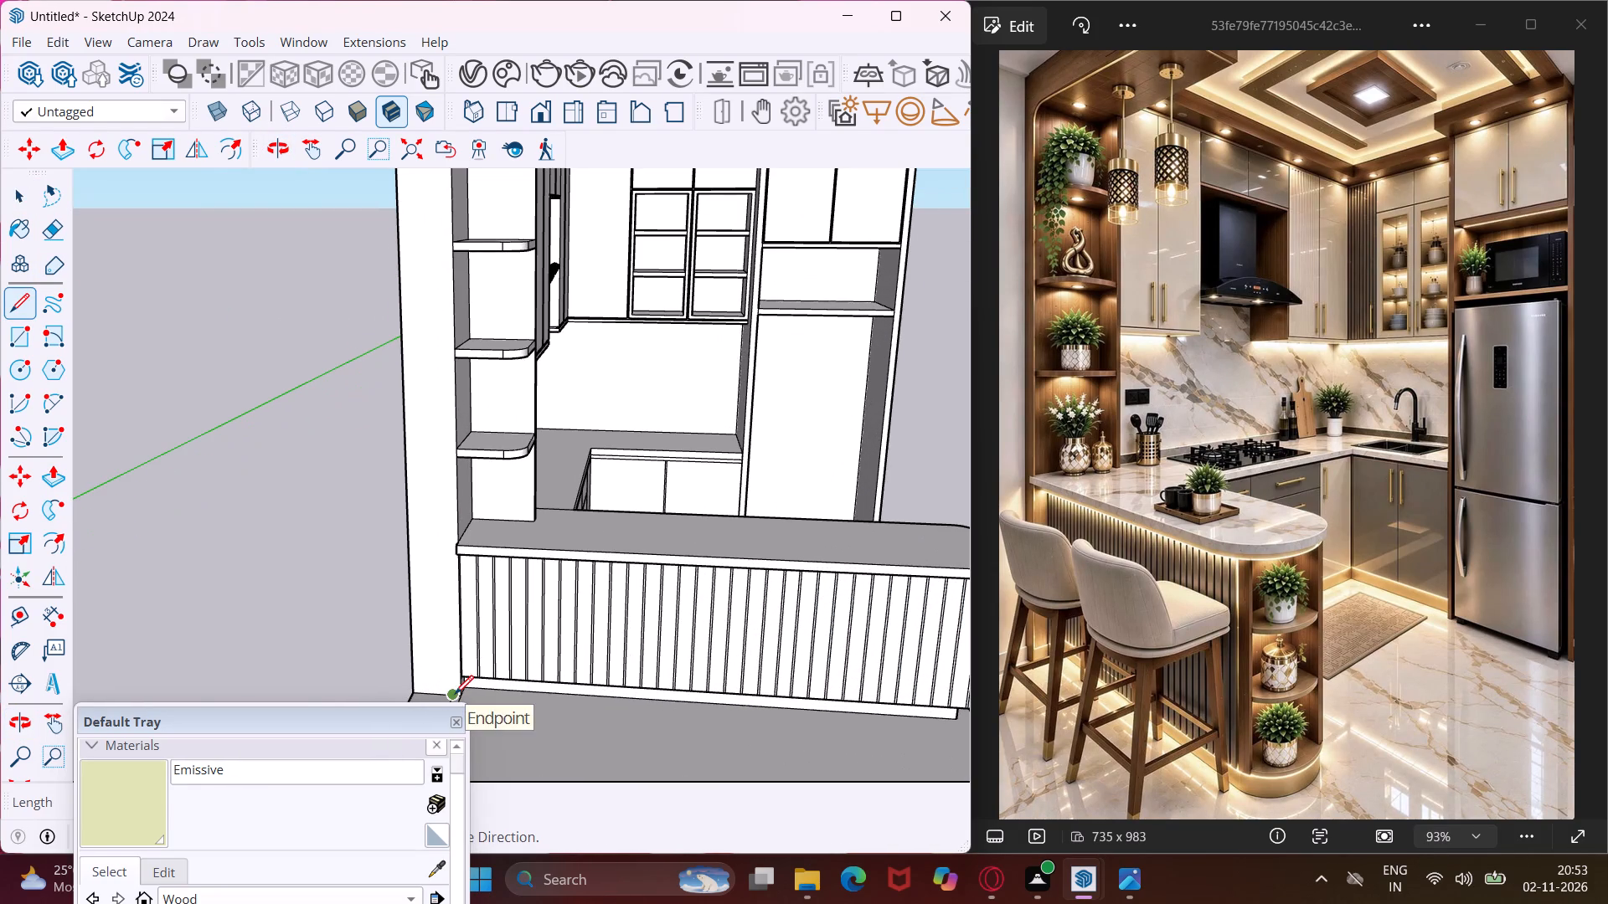
pyautogui.click(455, 694)
pyautogui.scroll(-7, 449, 562)
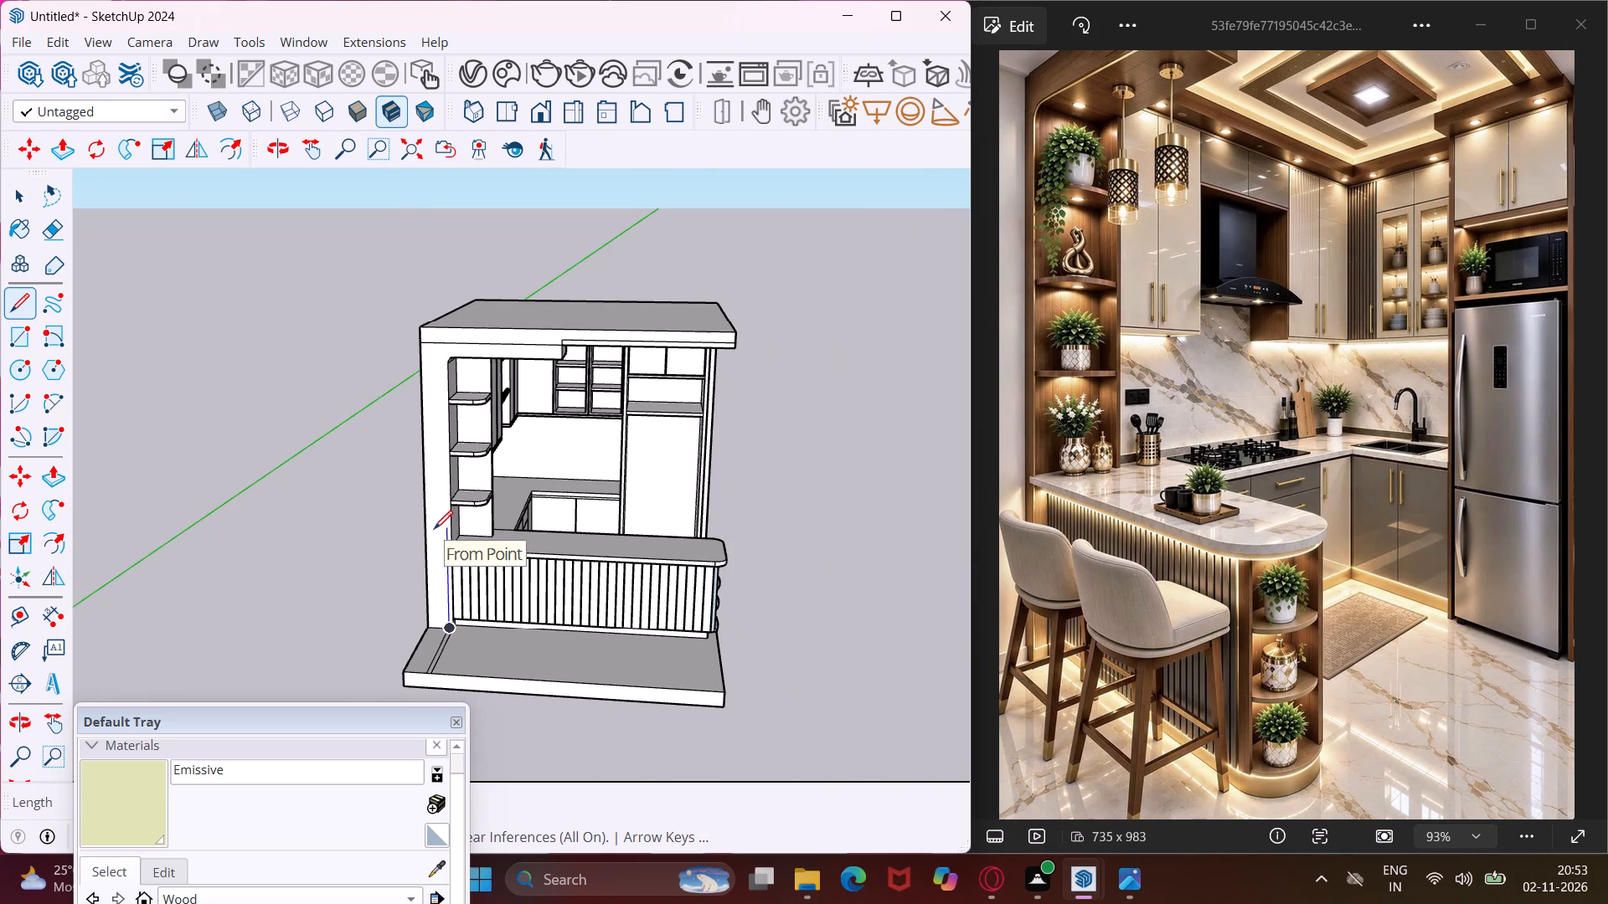
pyautogui.click(441, 344)
pyautogui.press('Escape')
pyautogui.press('space')
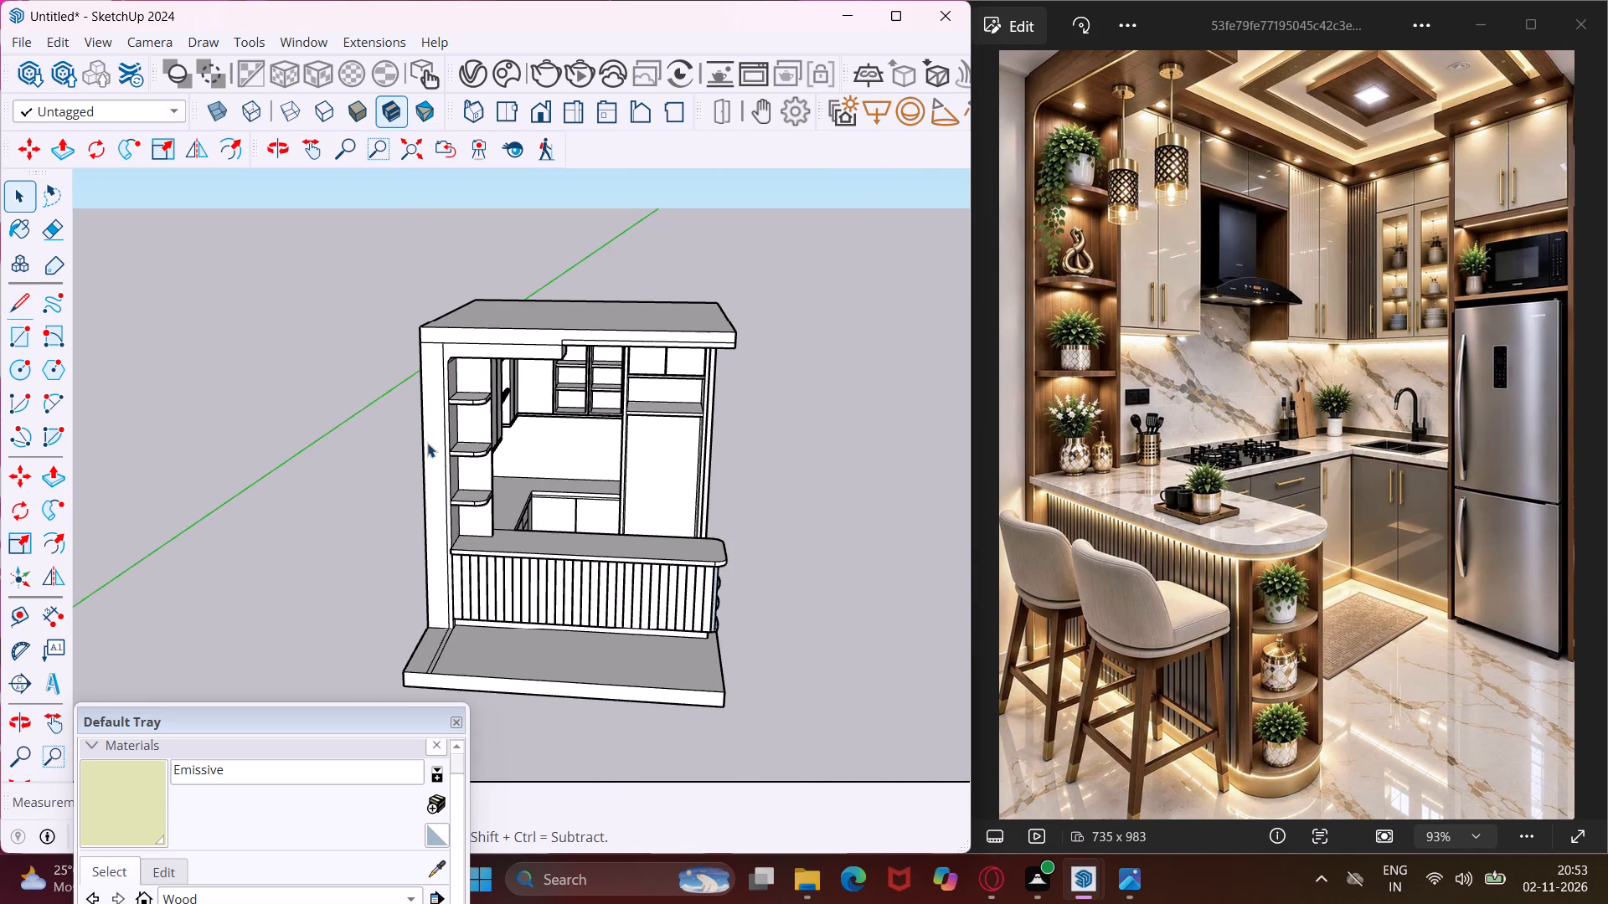
# Push/Pull the narrow wall strip beside the open corner shelves forward to the floor slab's front edge.
pyautogui.click(433, 461)
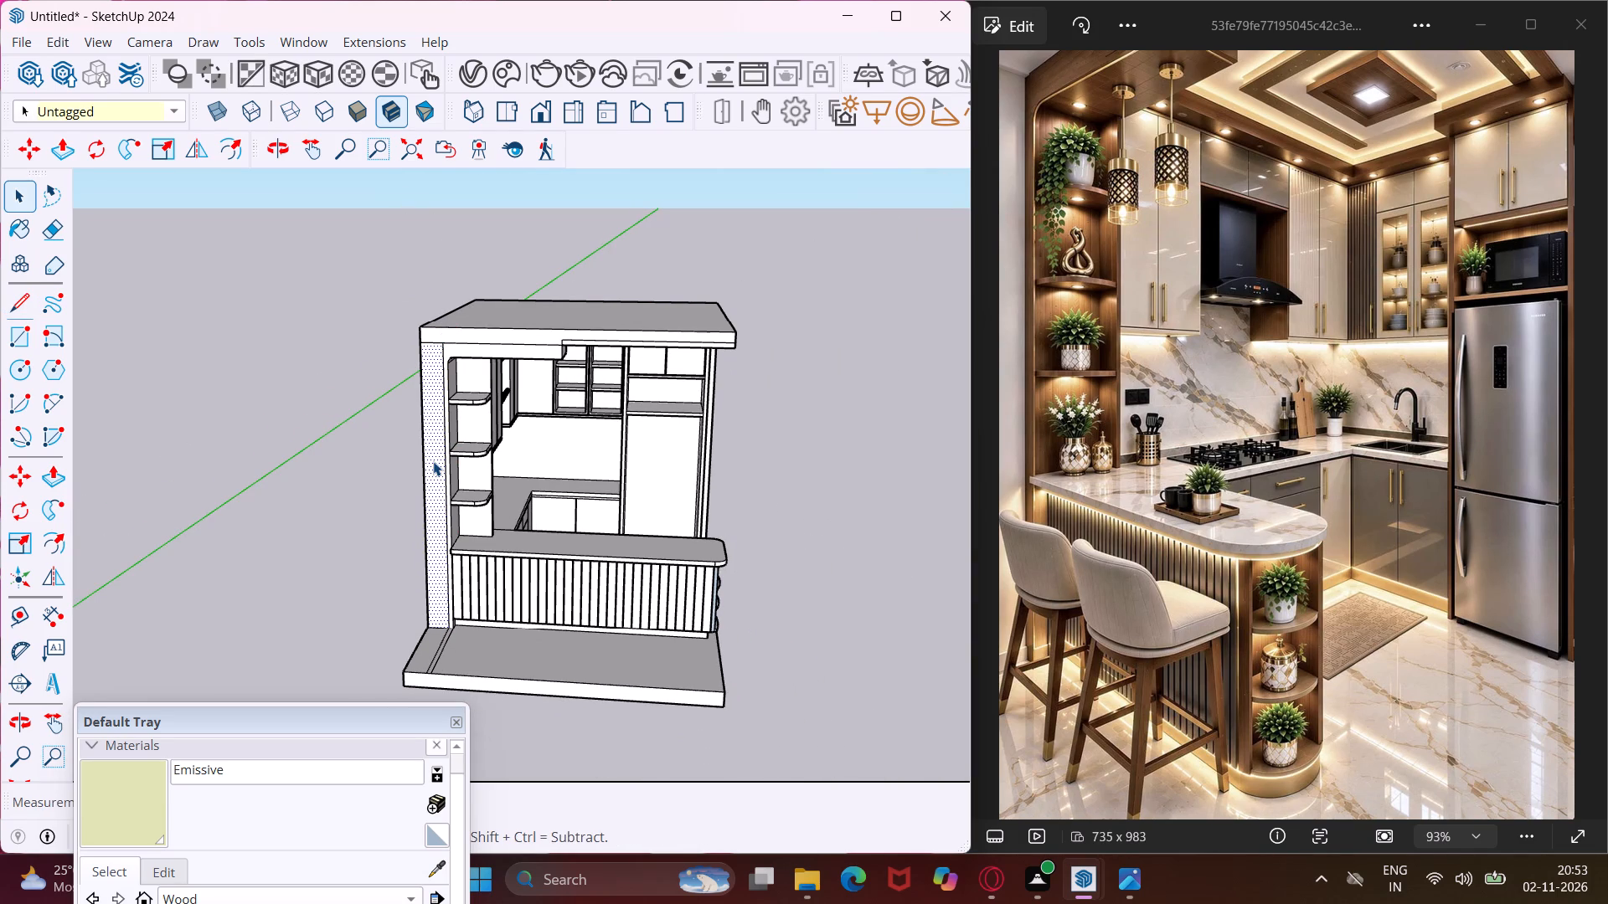
pyautogui.press('p')
pyautogui.click(433, 461)
pyautogui.click(471, 672)
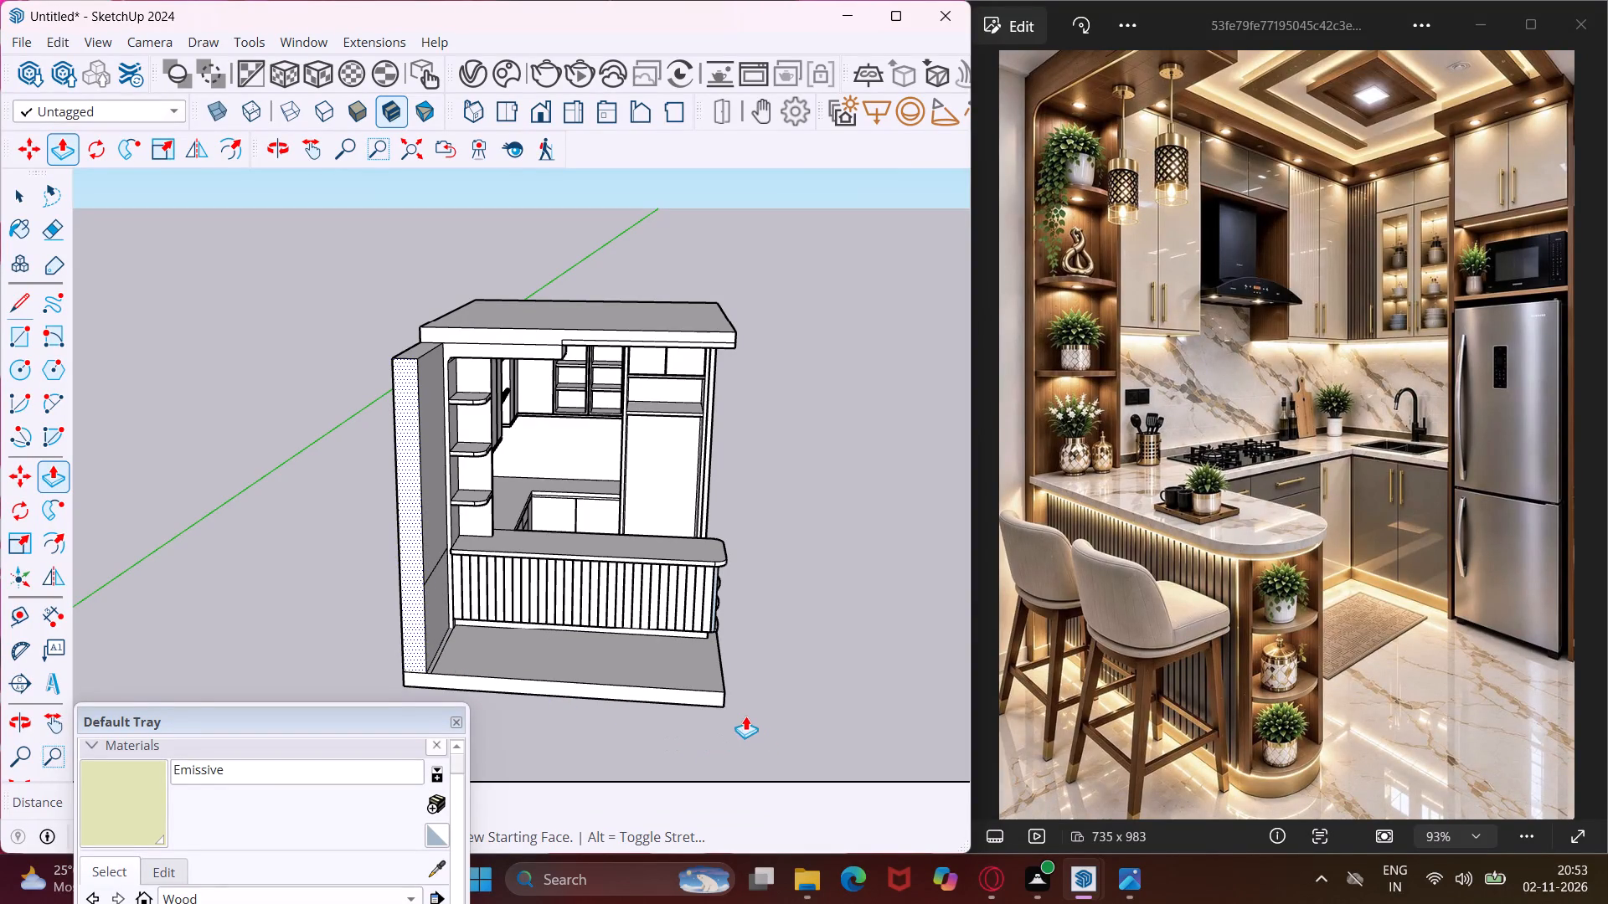
# Extend the floor slab outward with Push/Pull, first on its open side beyond the bar's shelf end, then at its front edge.
pyautogui.moveTo(737, 711); pyautogui.dragTo(535, 688, button='middle')
pyautogui.scroll(2, 565, 730)
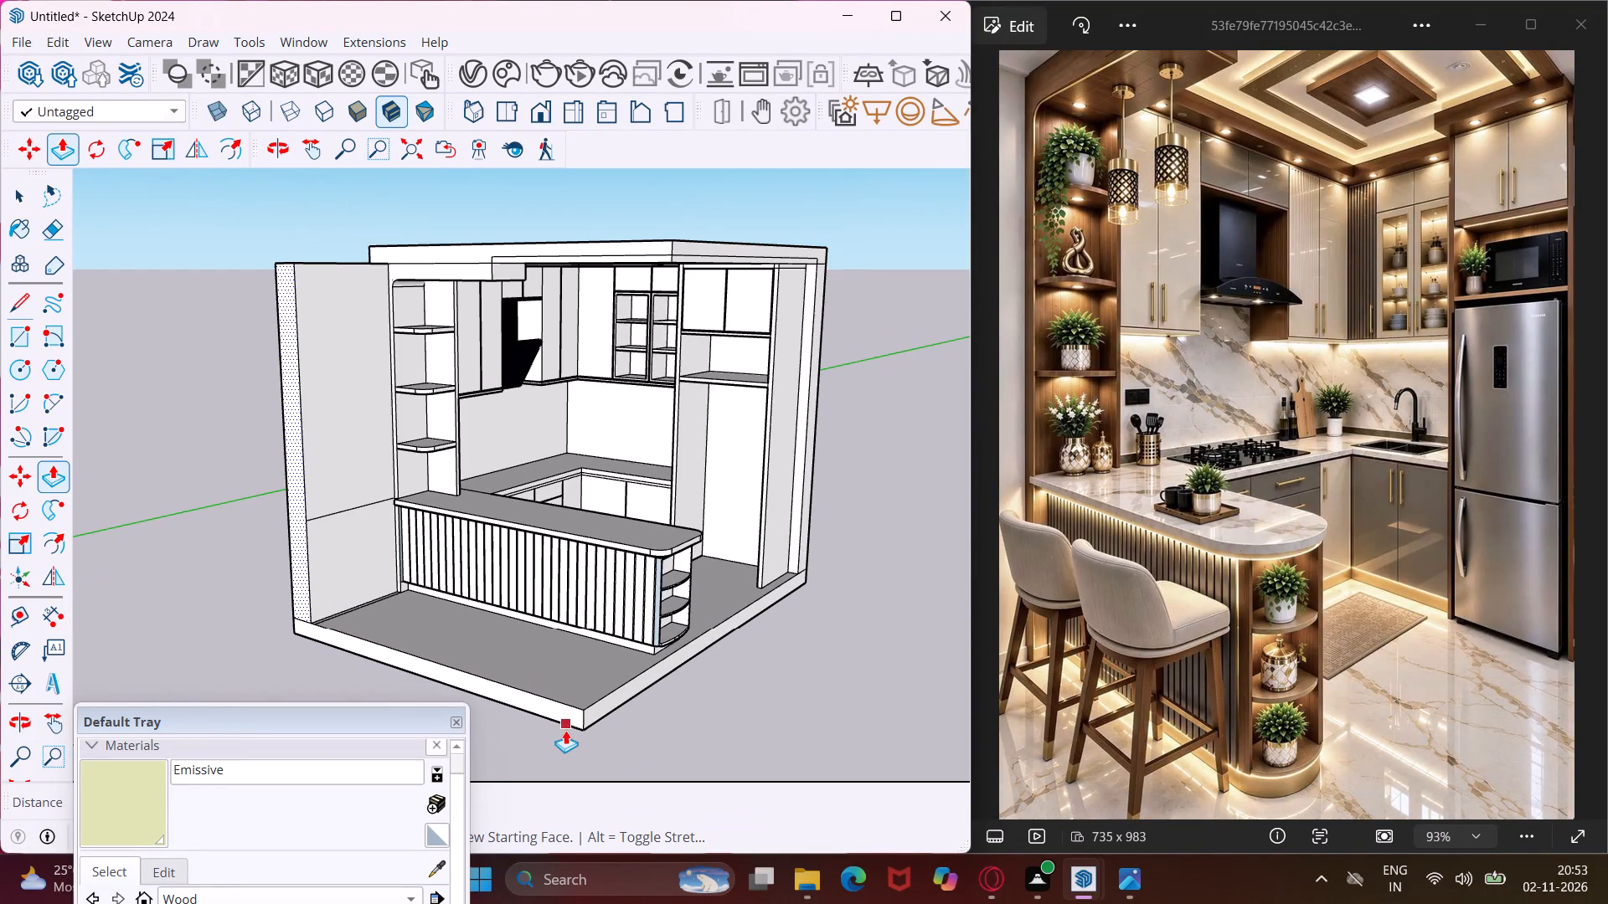
pyautogui.press('Escape')
pyautogui.click(597, 709)
pyautogui.scroll(-5, 632, 731)
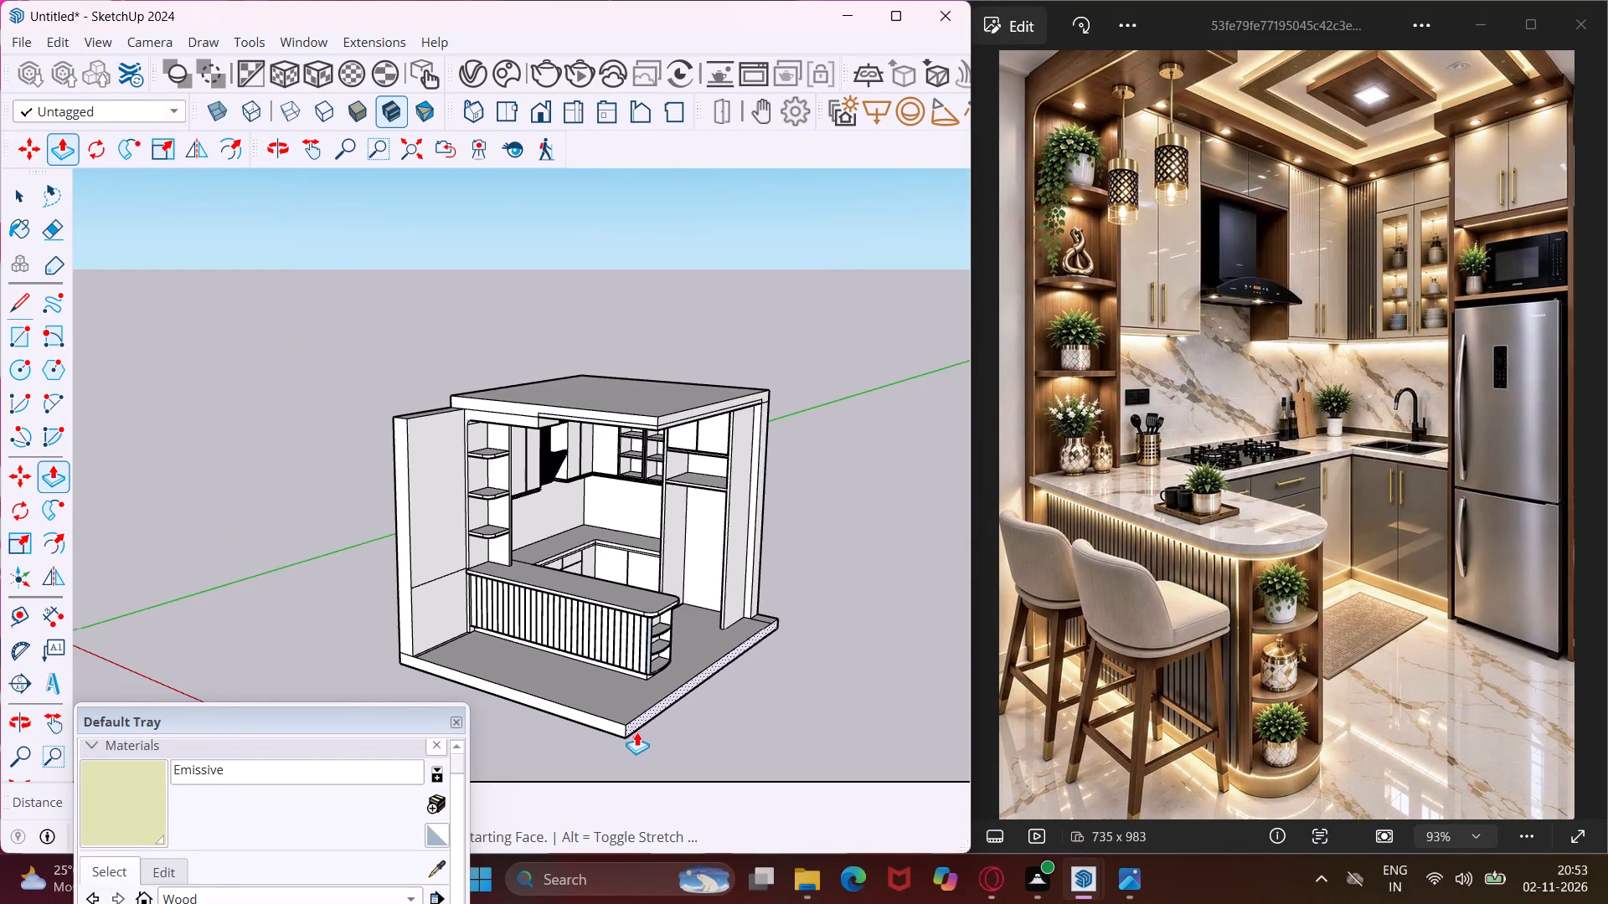
pyautogui.click(724, 779)
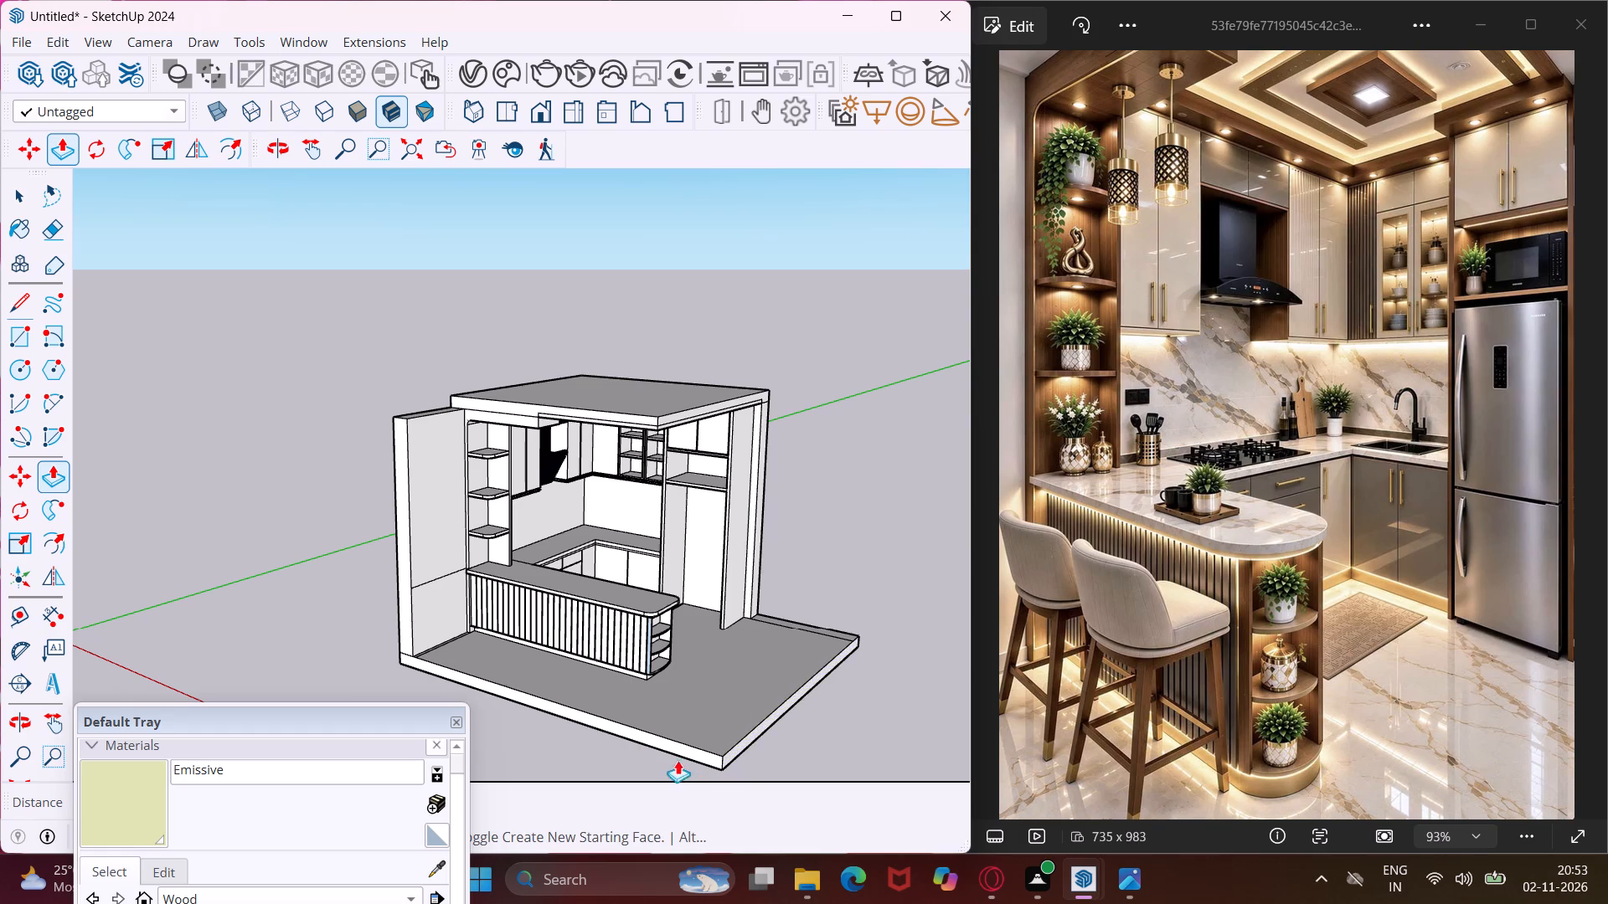
pyautogui.scroll(2, 647, 741)
pyautogui.click(647, 741)
pyautogui.click(597, 773)
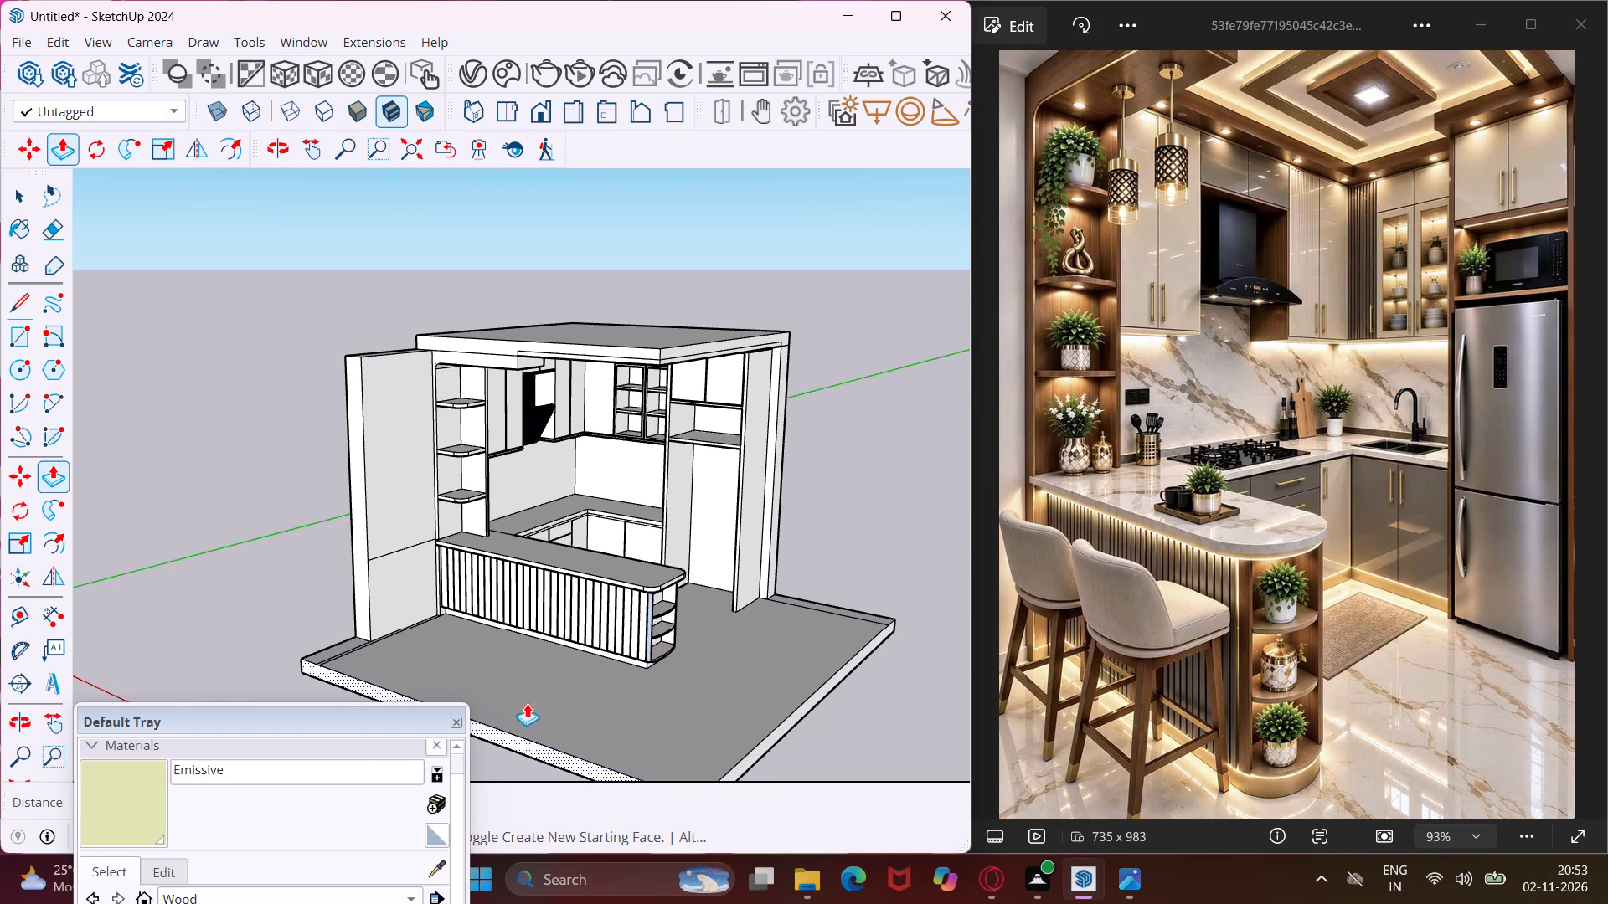
# Push/Pull the end face of the shelf-side wall forward to meet the floor slab's new front edge.
pyautogui.scroll(3, 353, 590)
pyautogui.click(359, 595)
pyautogui.scroll(-4, 353, 604)
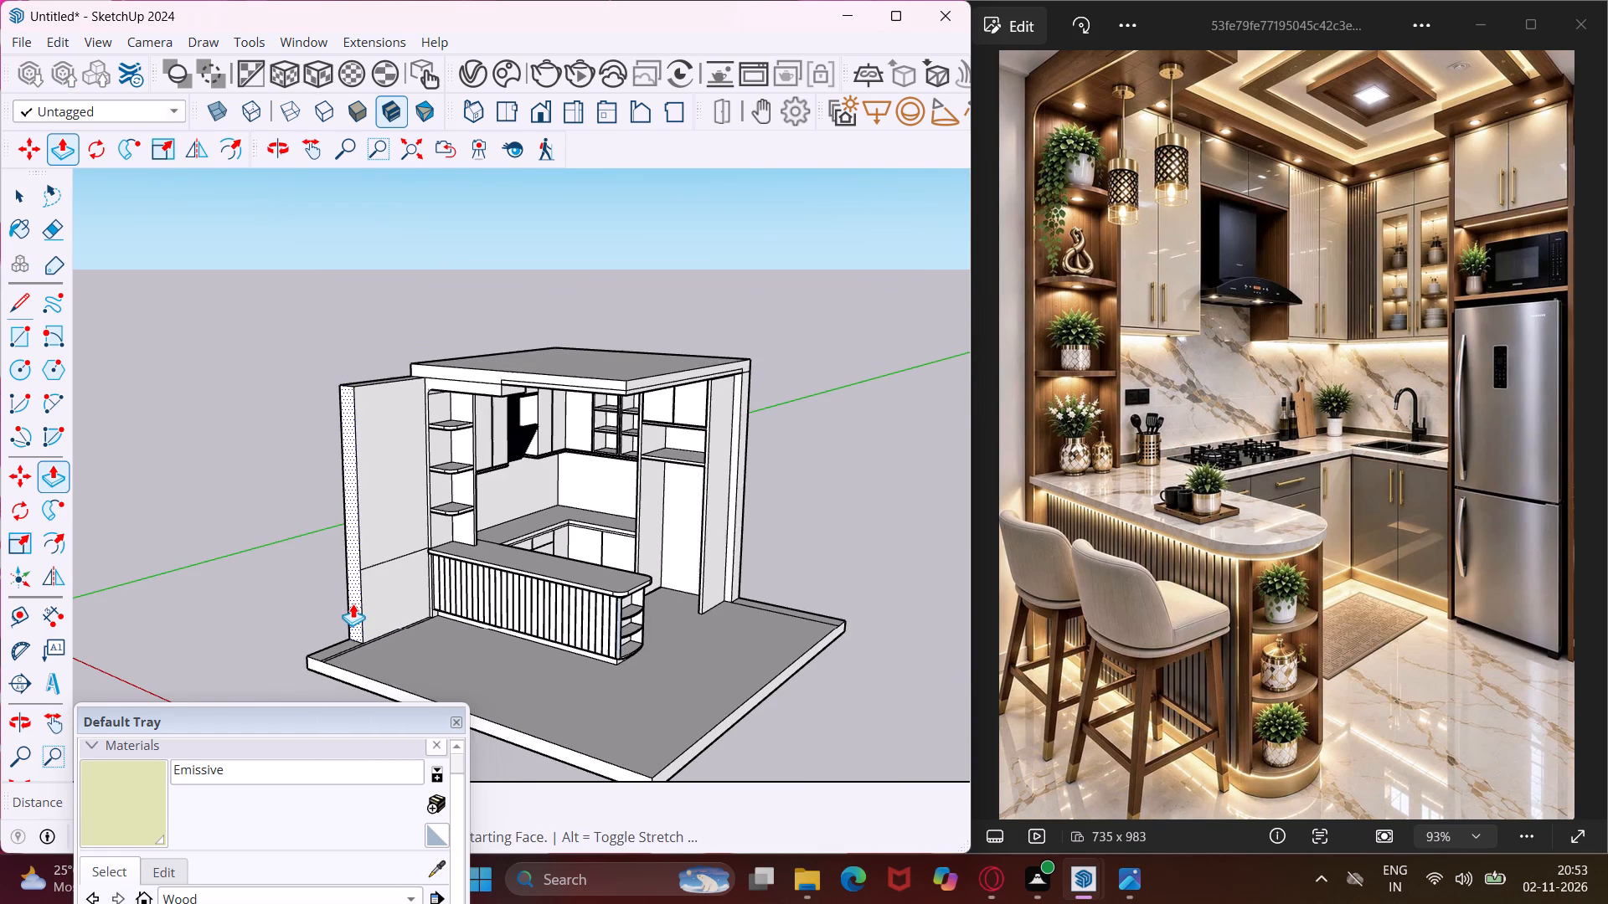
pyautogui.click(360, 683)
# Push/Pull the end face of the wall behind the tall fridge cabinet outward to the extended floor's side edge.
pyautogui.scroll(-3, 312, 649)
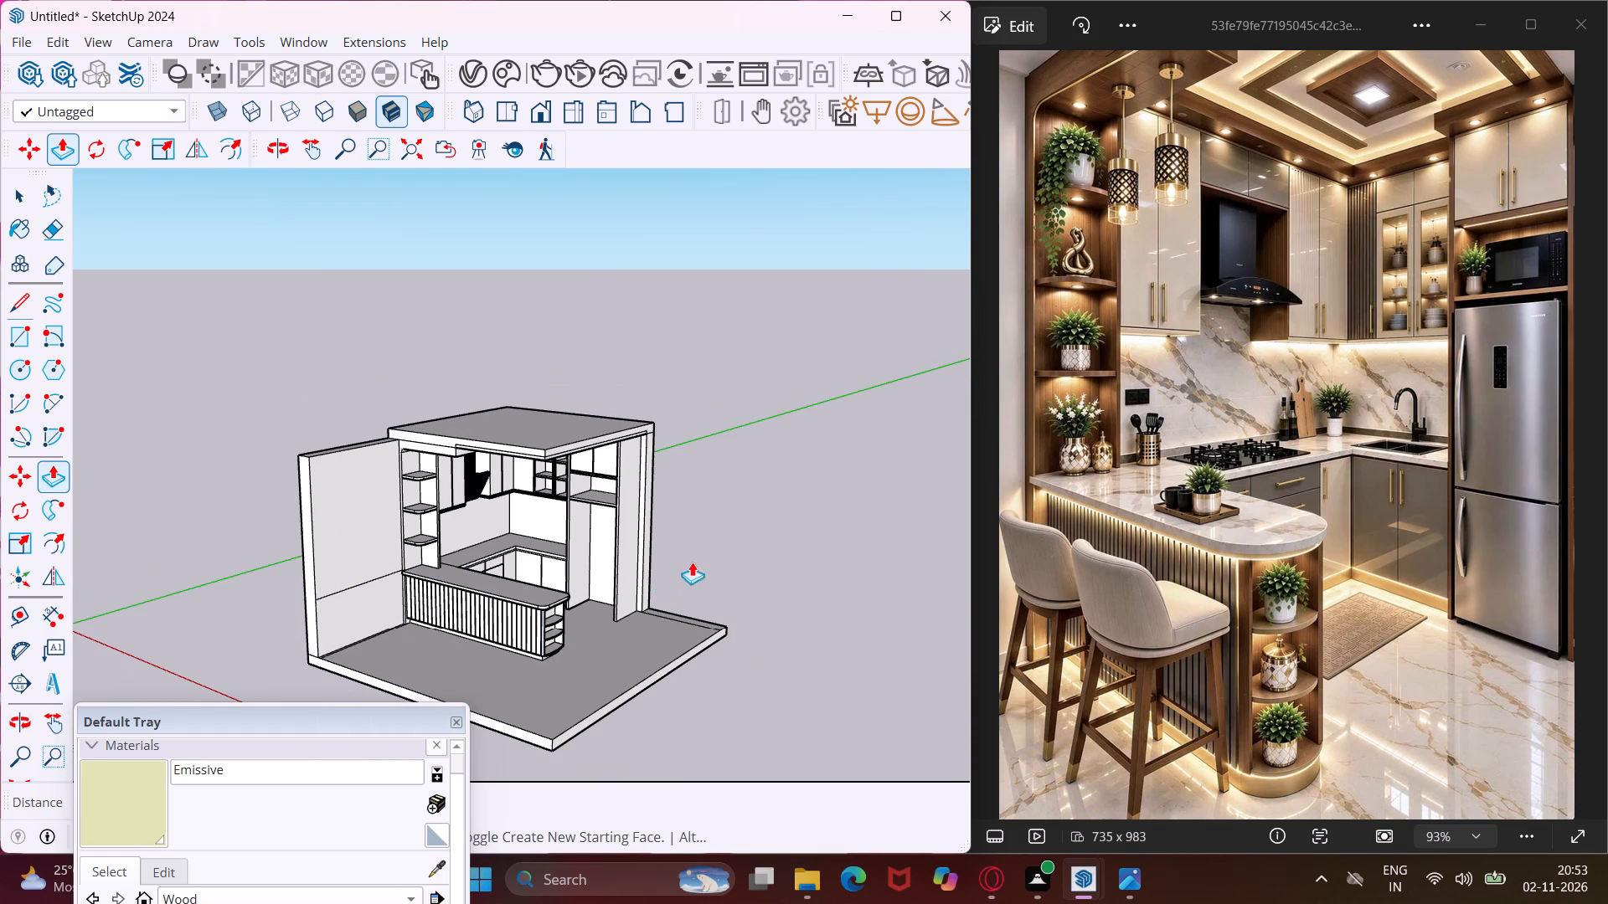
pyautogui.scroll(6, 690, 520)
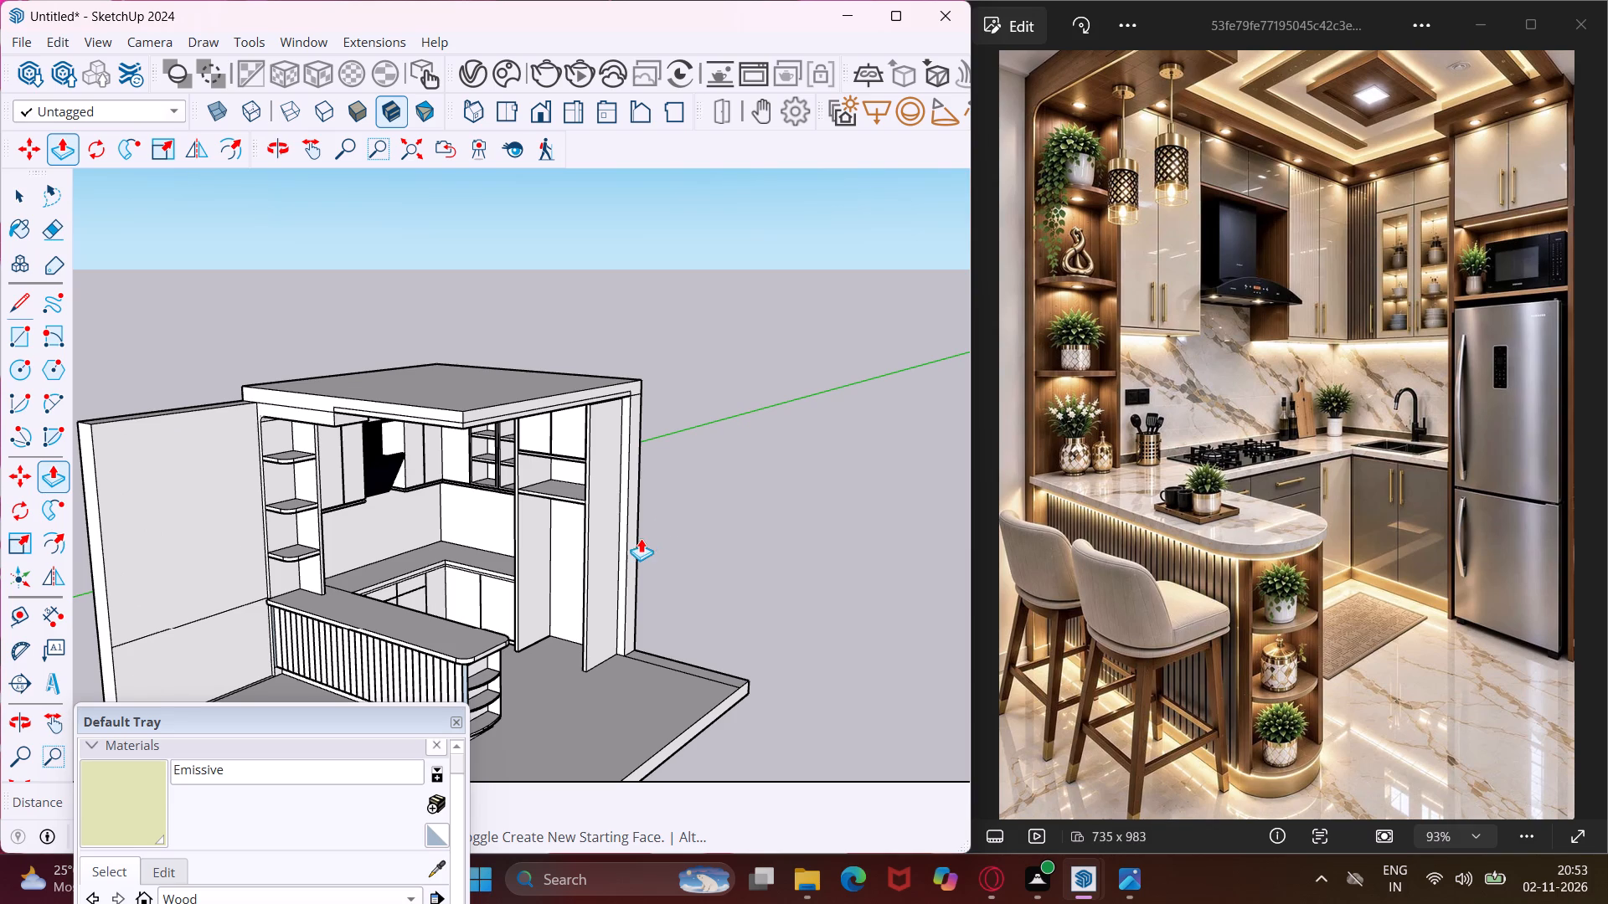
pyautogui.click(633, 547)
pyautogui.click(719, 719)
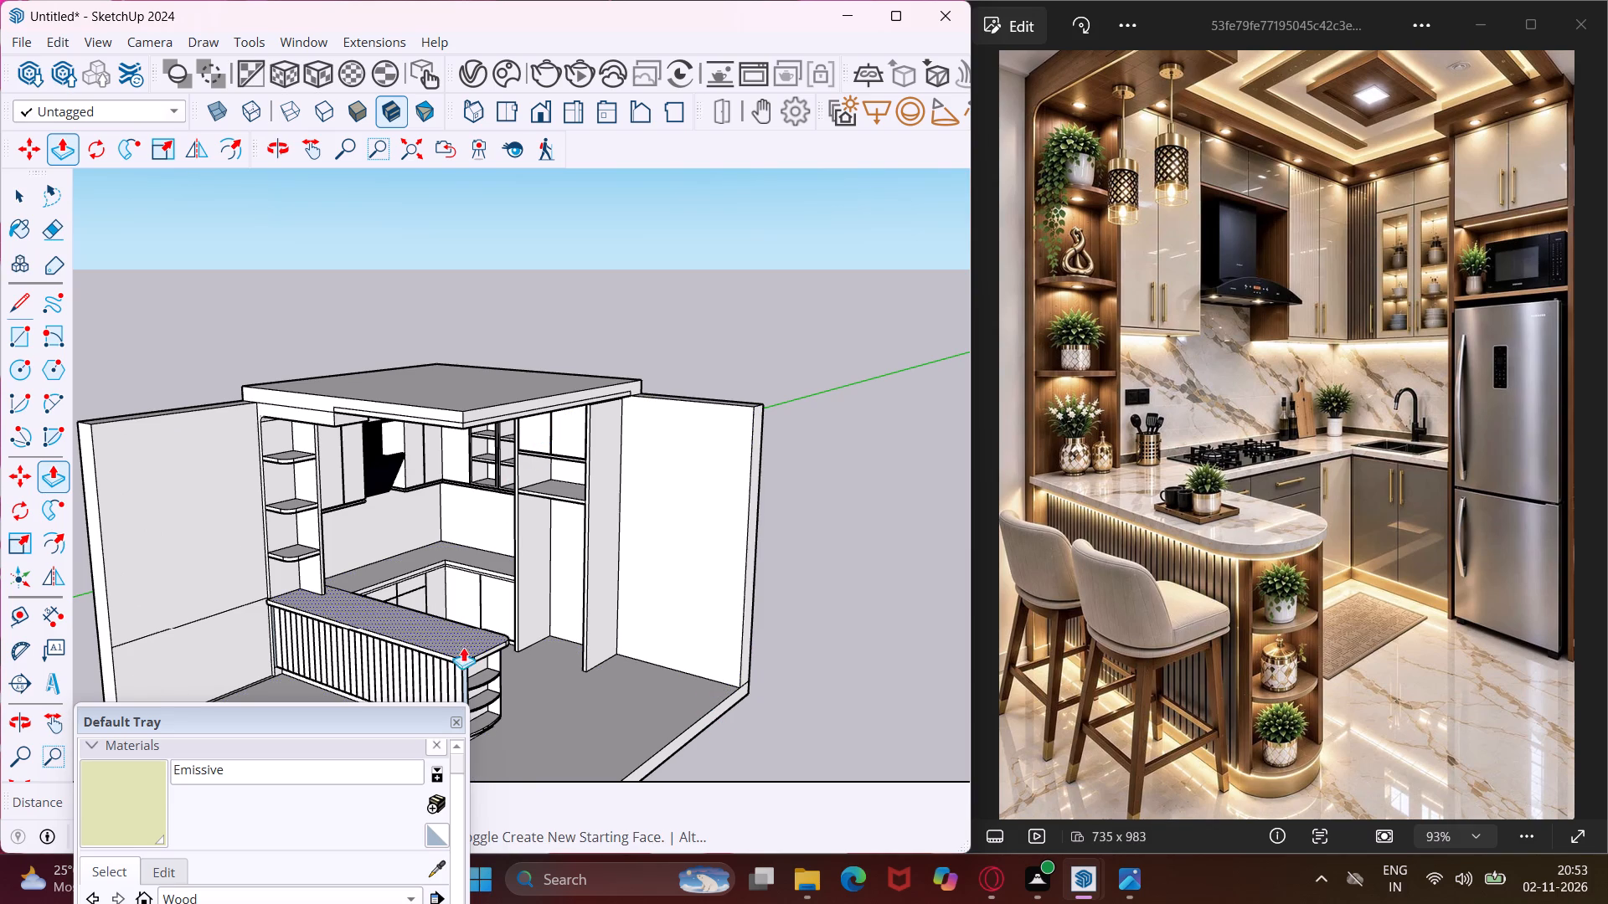
pyautogui.press('Escape')
pyautogui.press('space')
# Open the Chaos Cosmos Browser and look through the downloaded assets for appliances, furniture and decor suited to the kitchen.
pyautogui.scroll(-3, 608, 443)
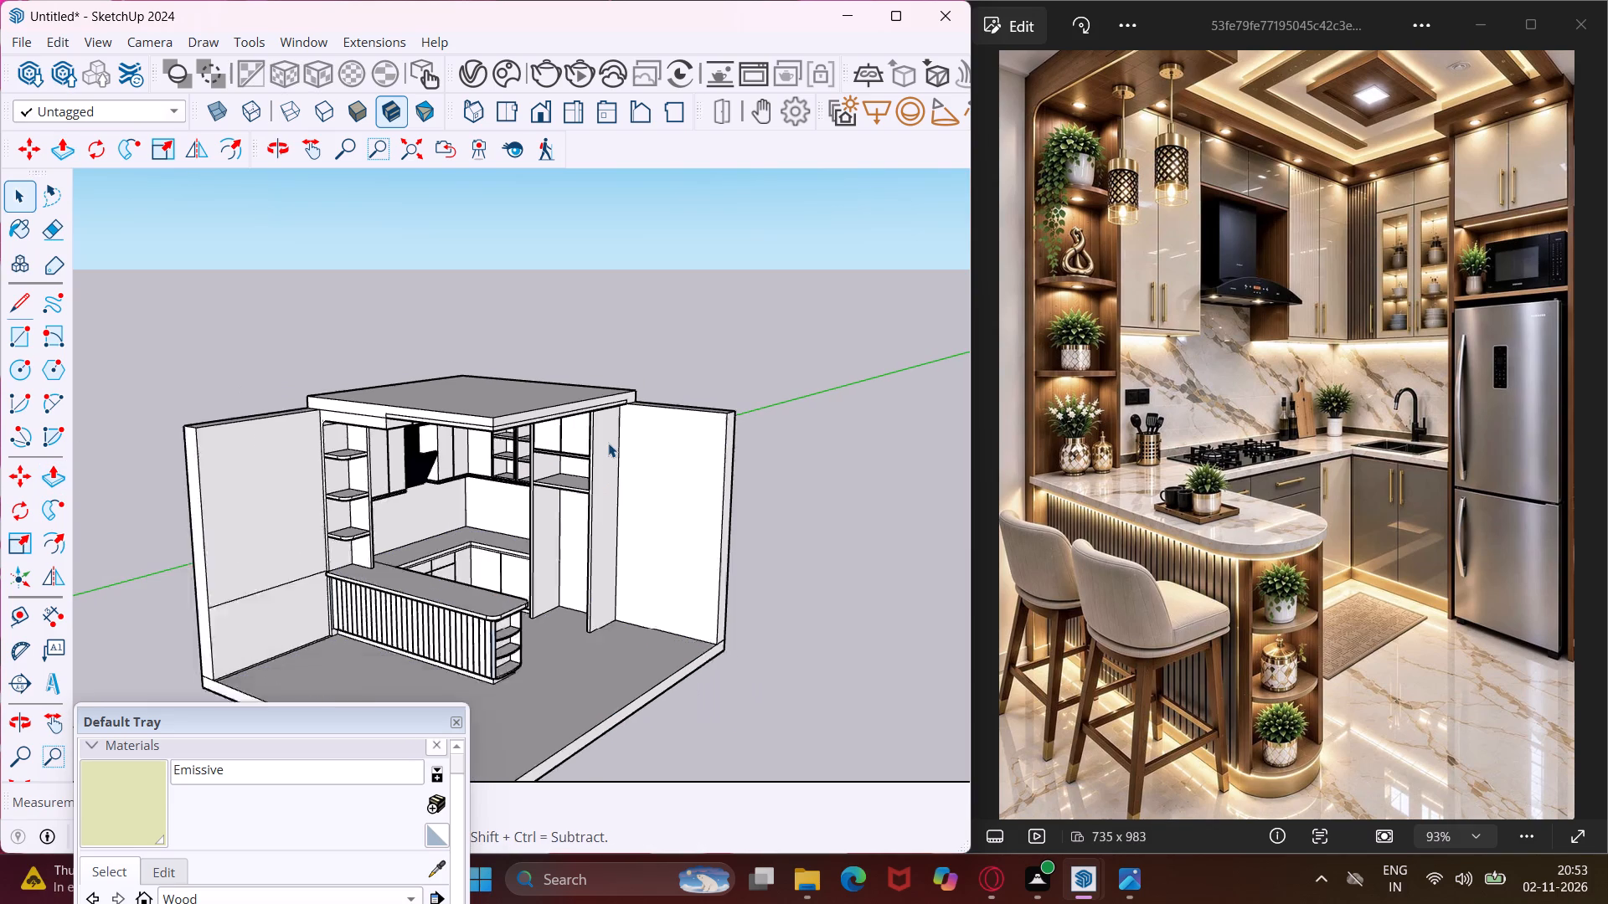
pyautogui.scroll(-2, 608, 443)
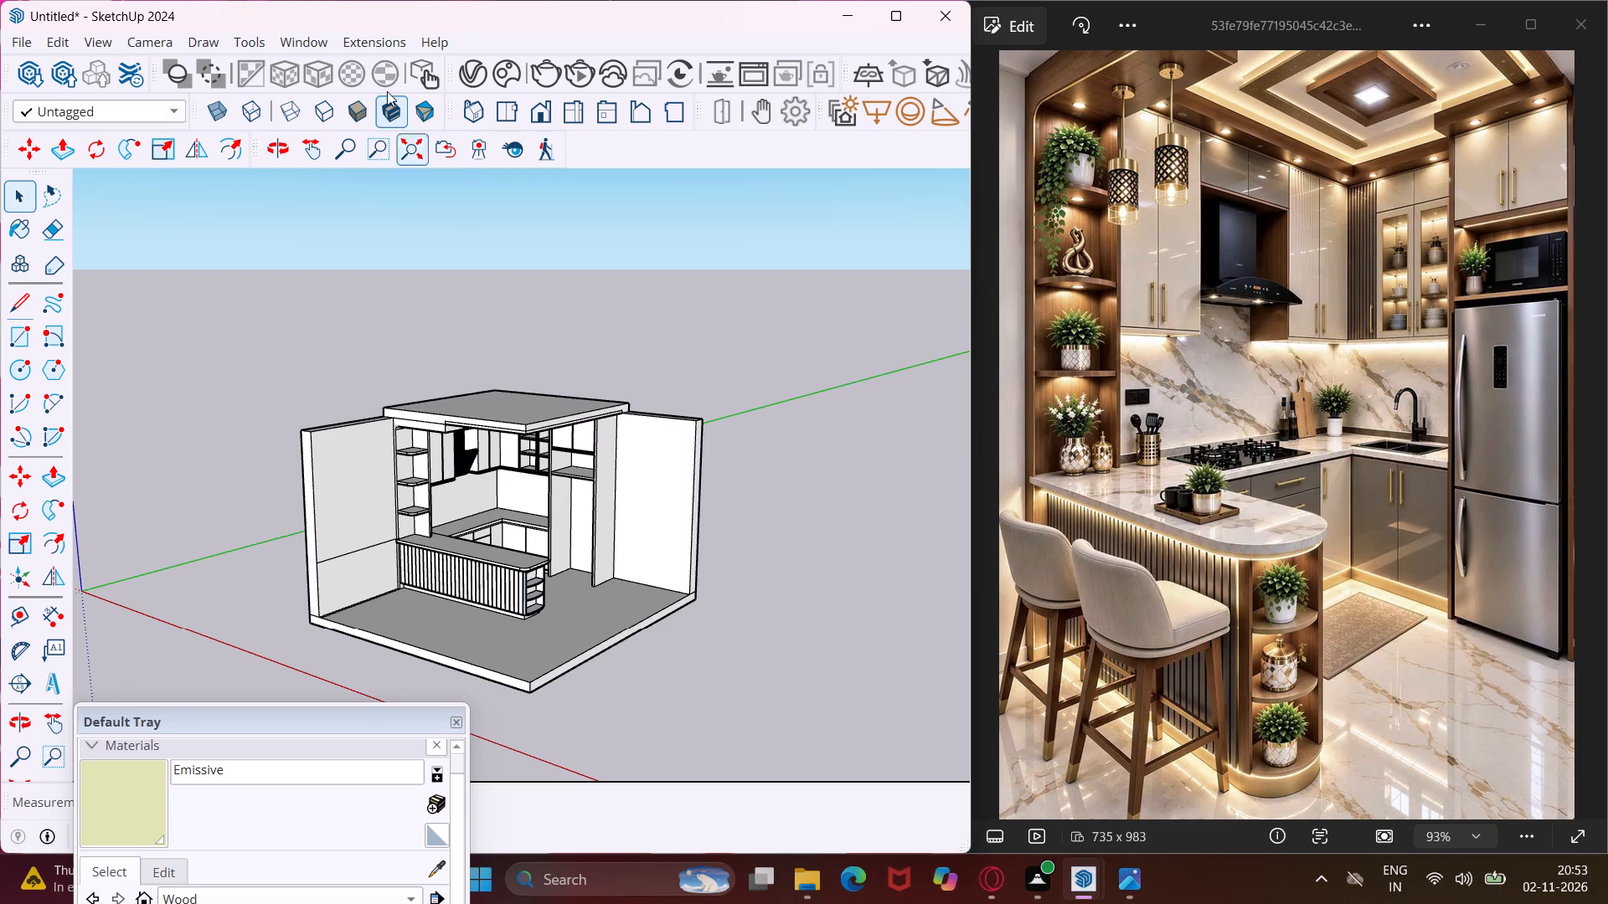
pyautogui.click(504, 73)
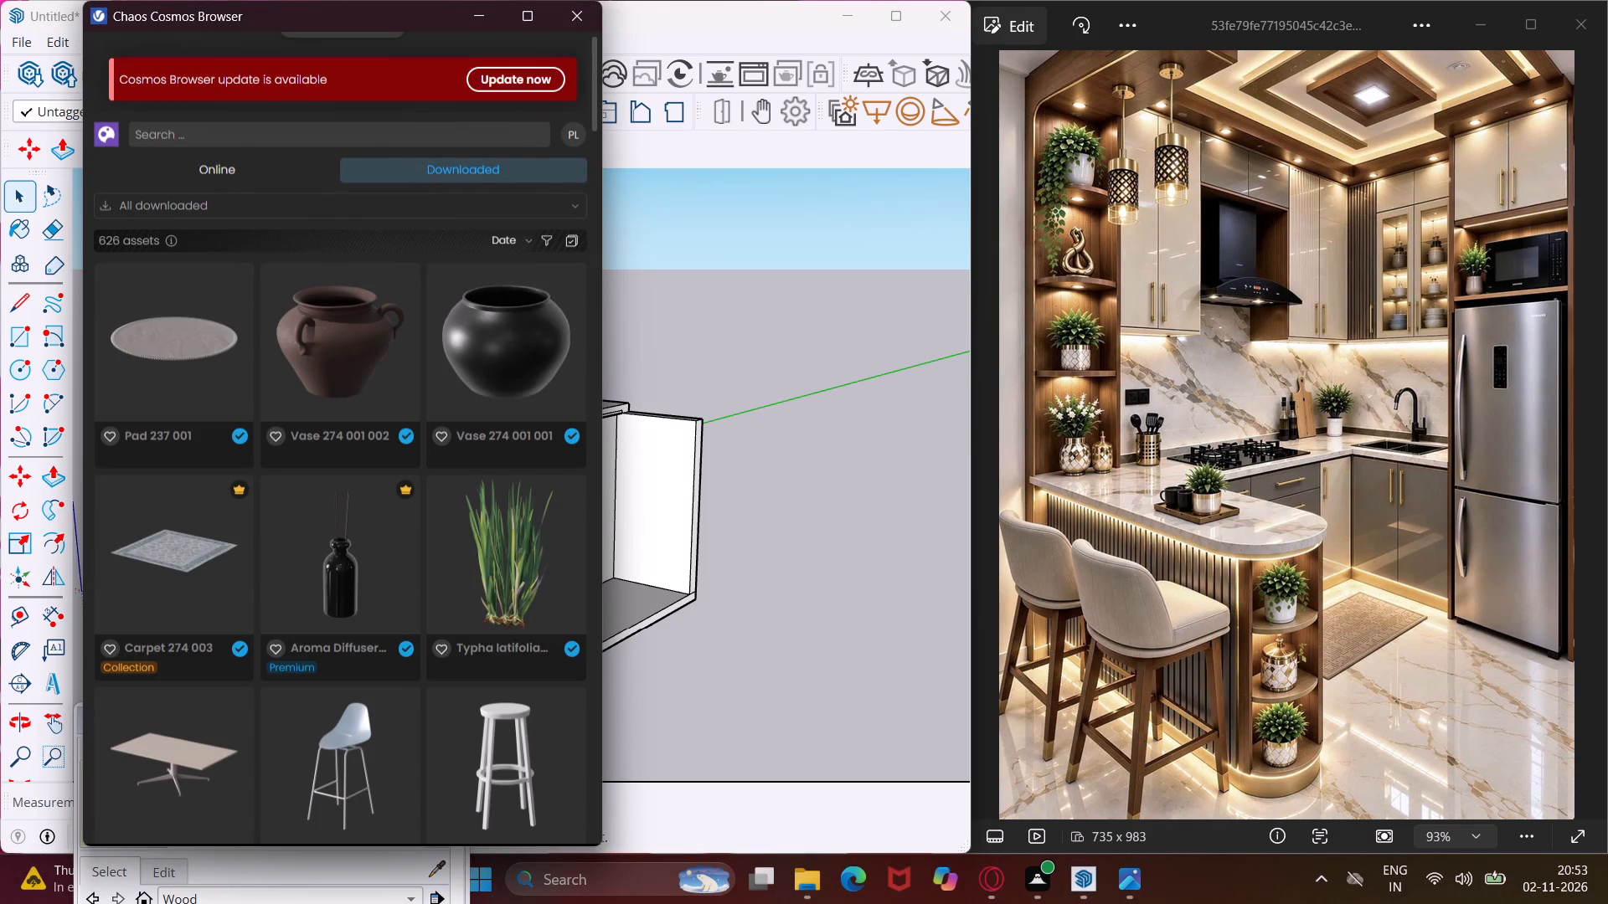
pyautogui.scroll(-9, 437, 375)
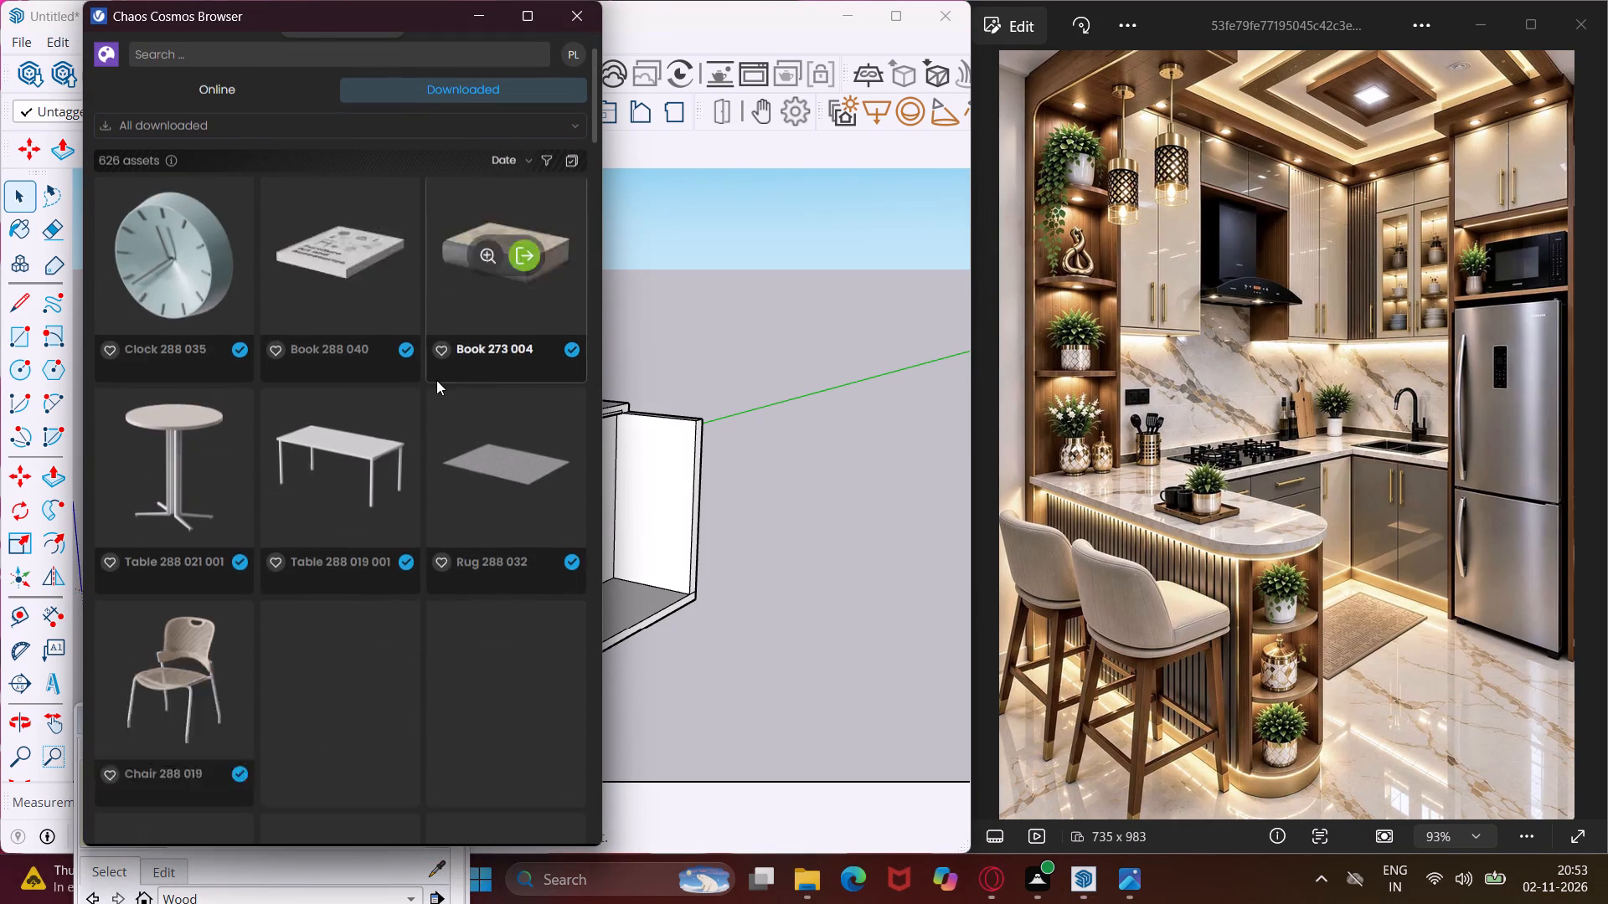
pyautogui.scroll(-2, 436, 380)
pyautogui.scroll(-5, 350, 416)
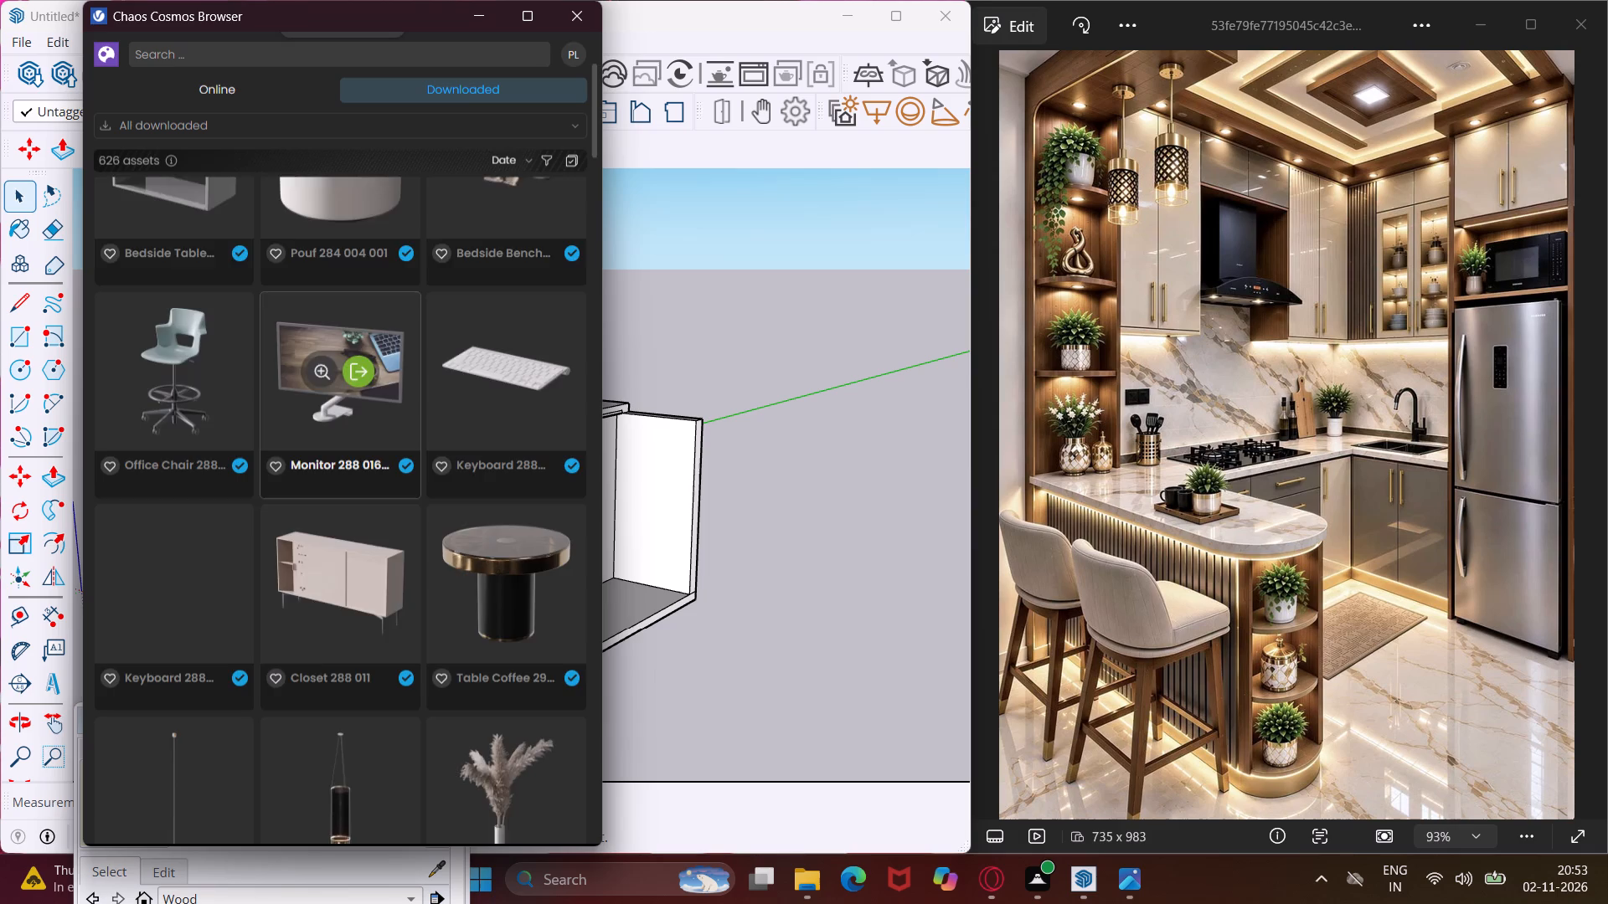
pyautogui.scroll(-14, 348, 424)
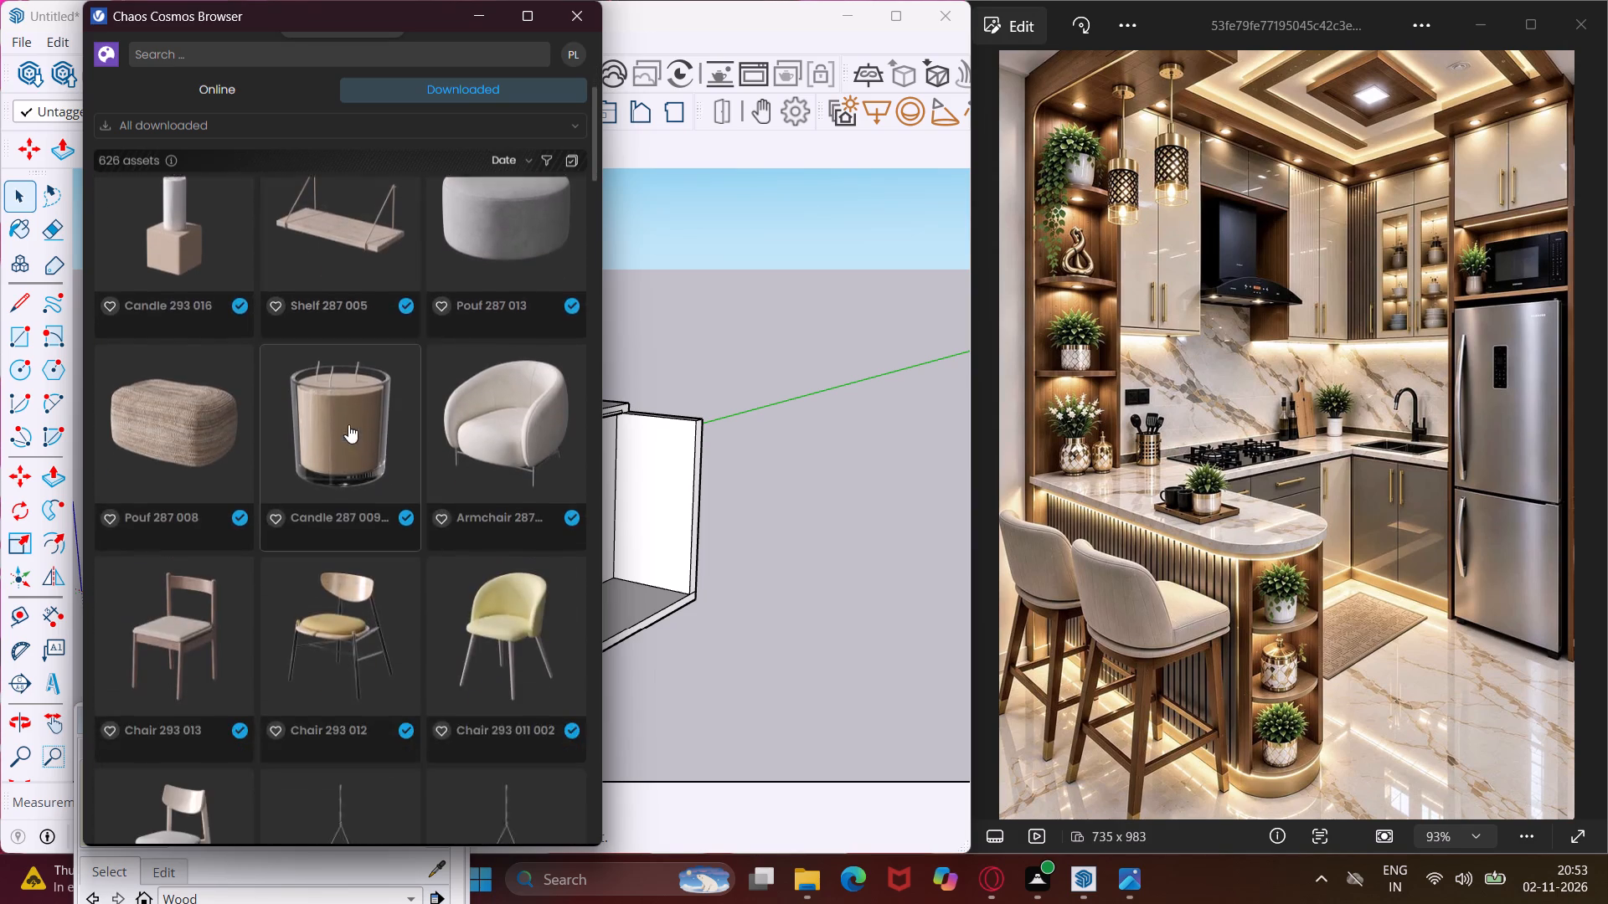
pyautogui.scroll(-14, 348, 424)
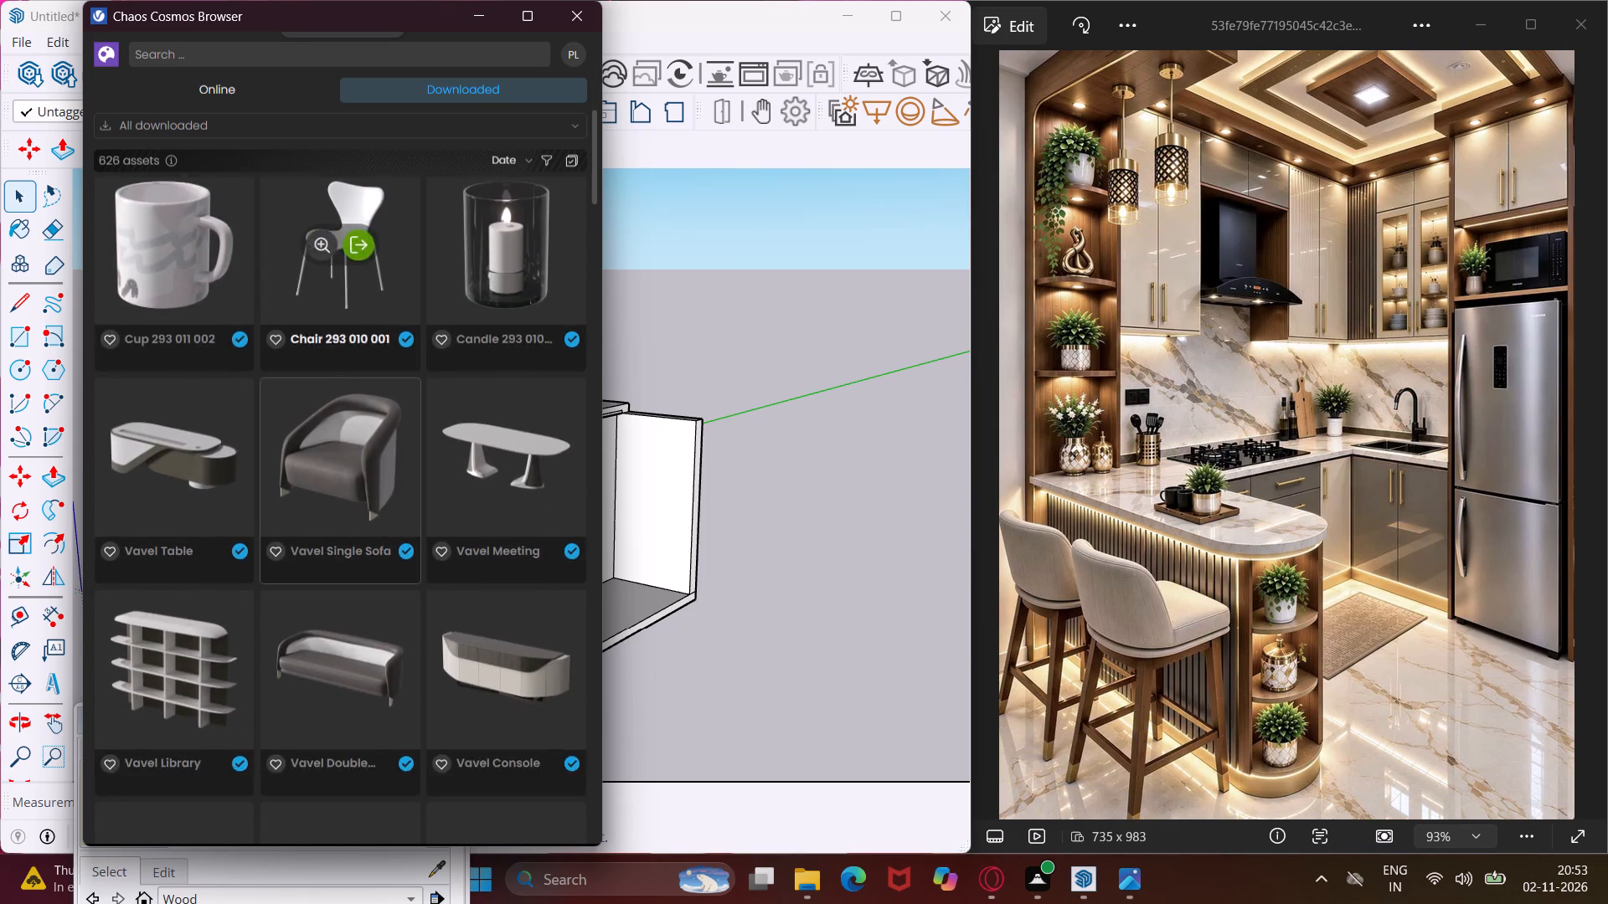
pyautogui.scroll(-15, 348, 424)
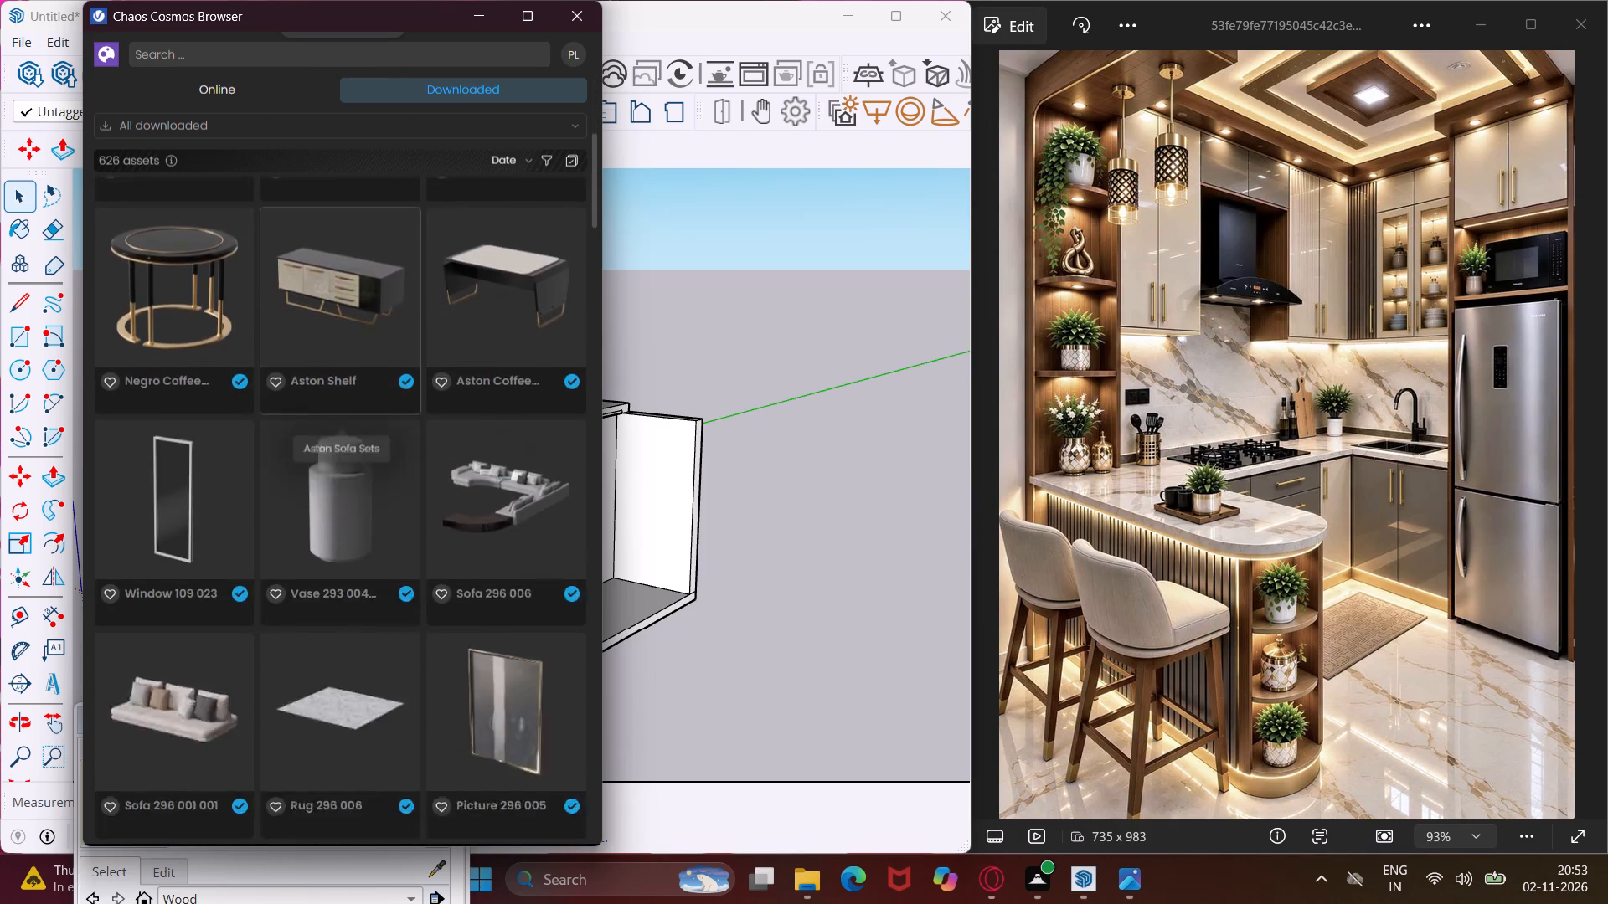
pyautogui.scroll(-15, 348, 424)
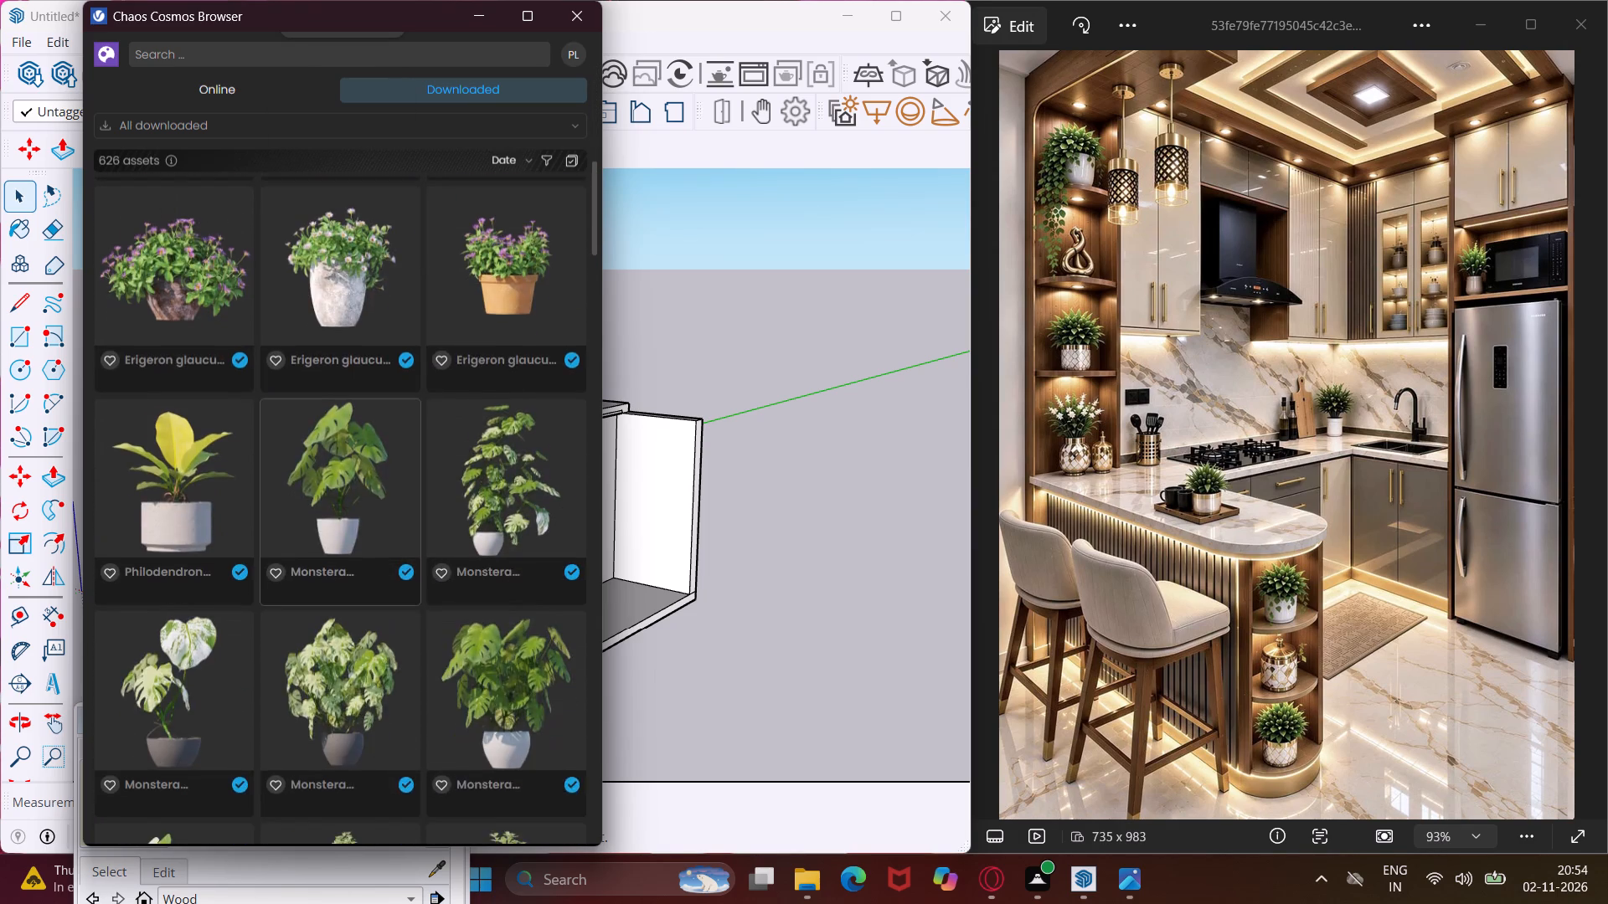
pyautogui.scroll(-19, 348, 424)
pyautogui.scroll(-6, 348, 424)
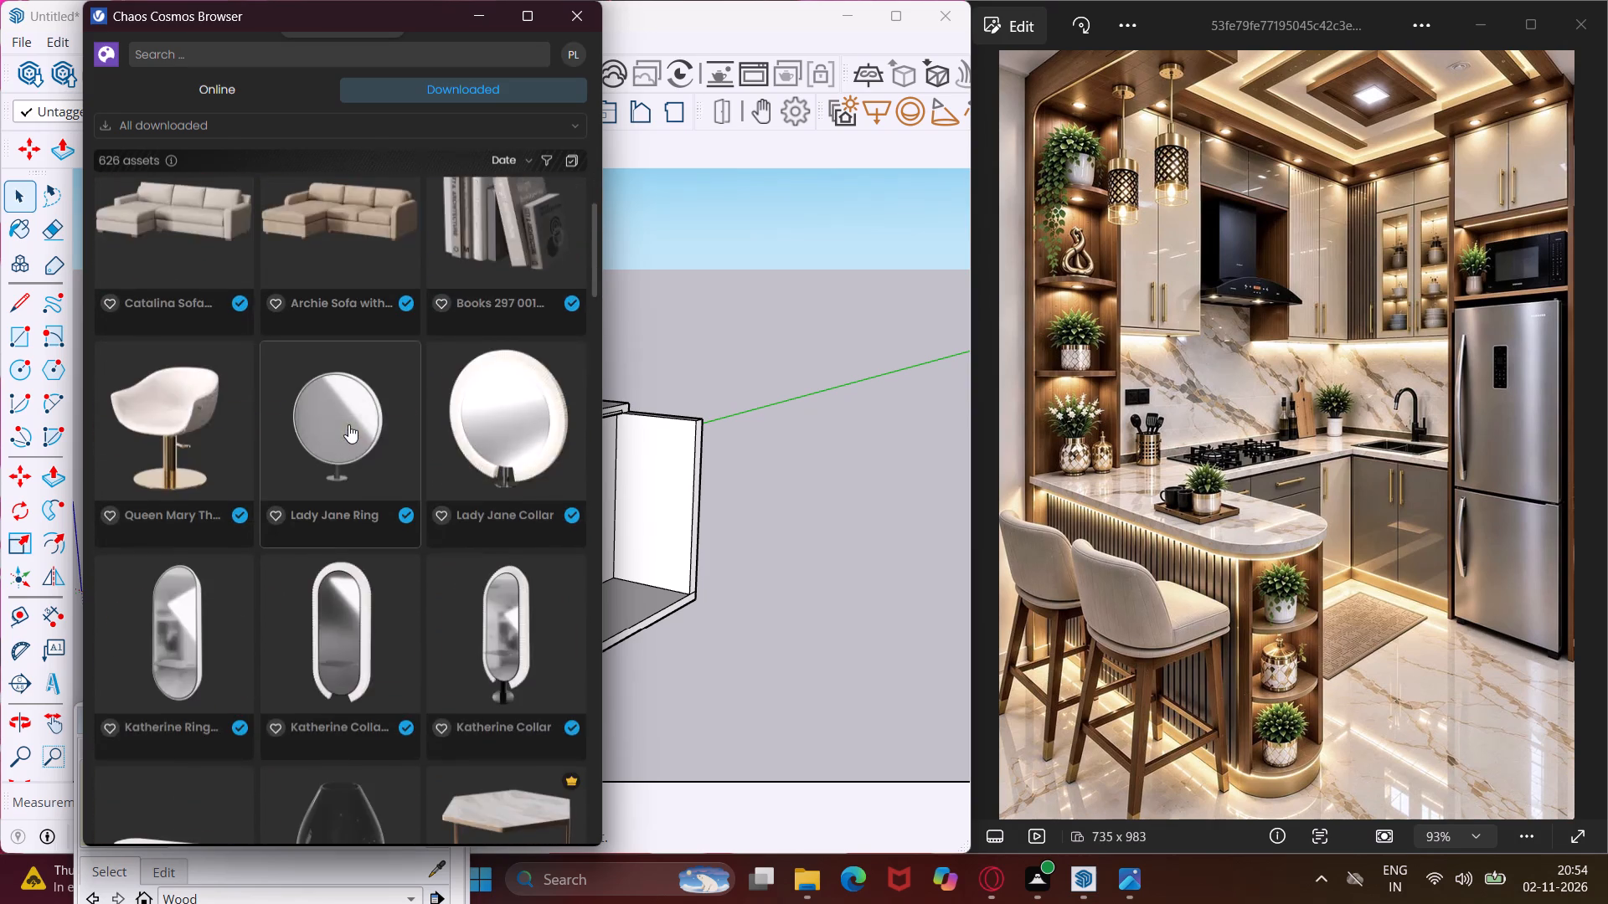
pyautogui.scroll(-15, 348, 424)
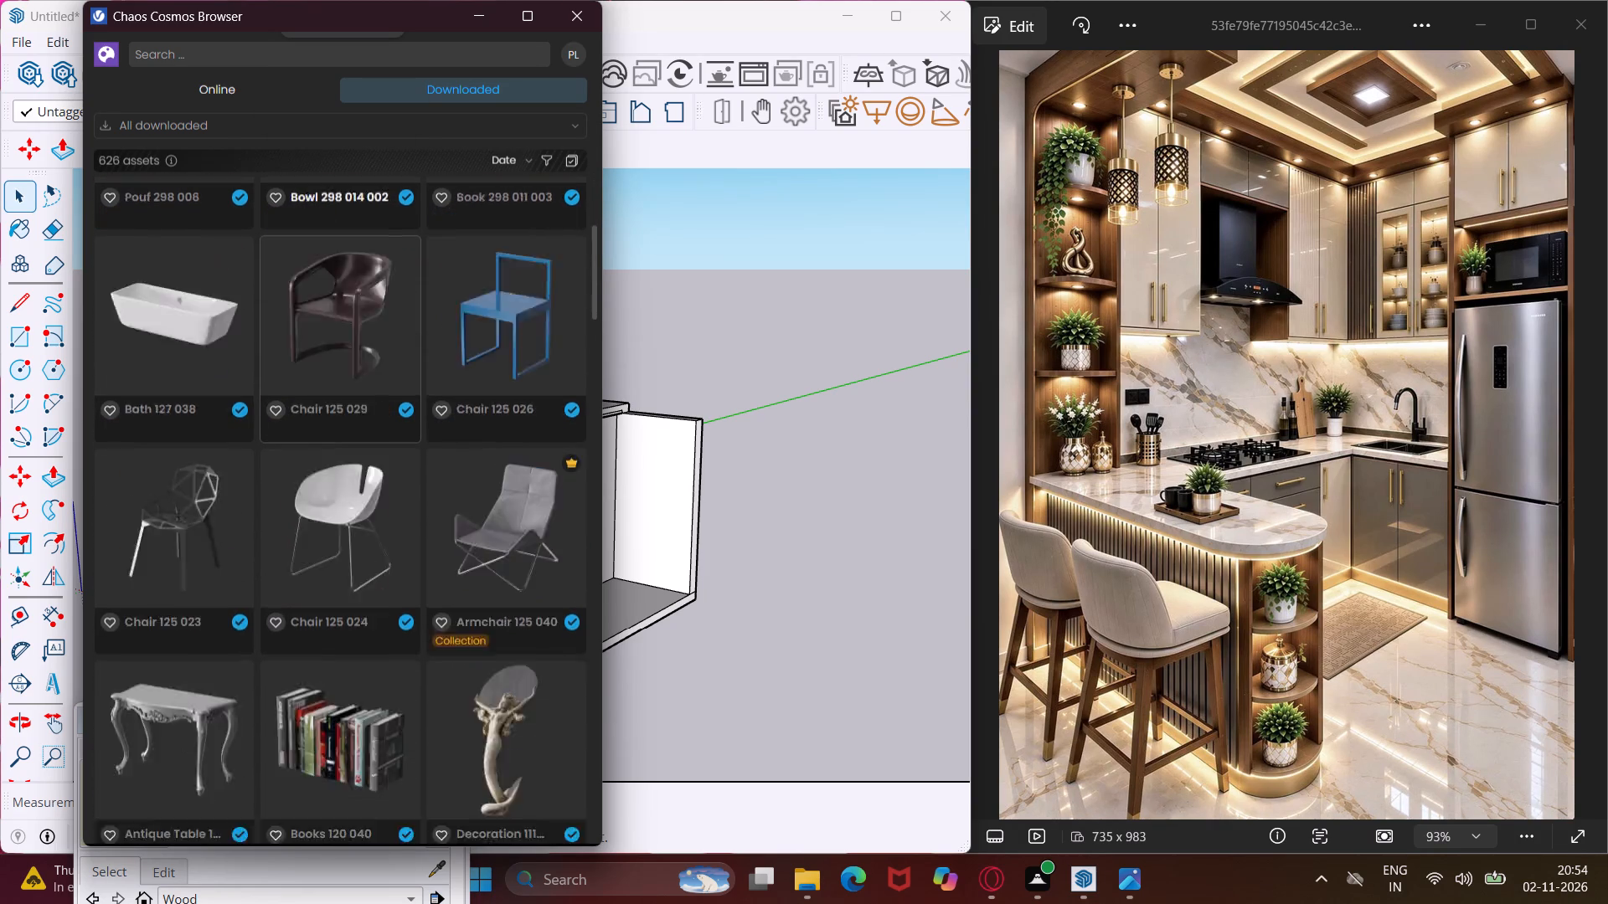
pyautogui.scroll(-11, 348, 424)
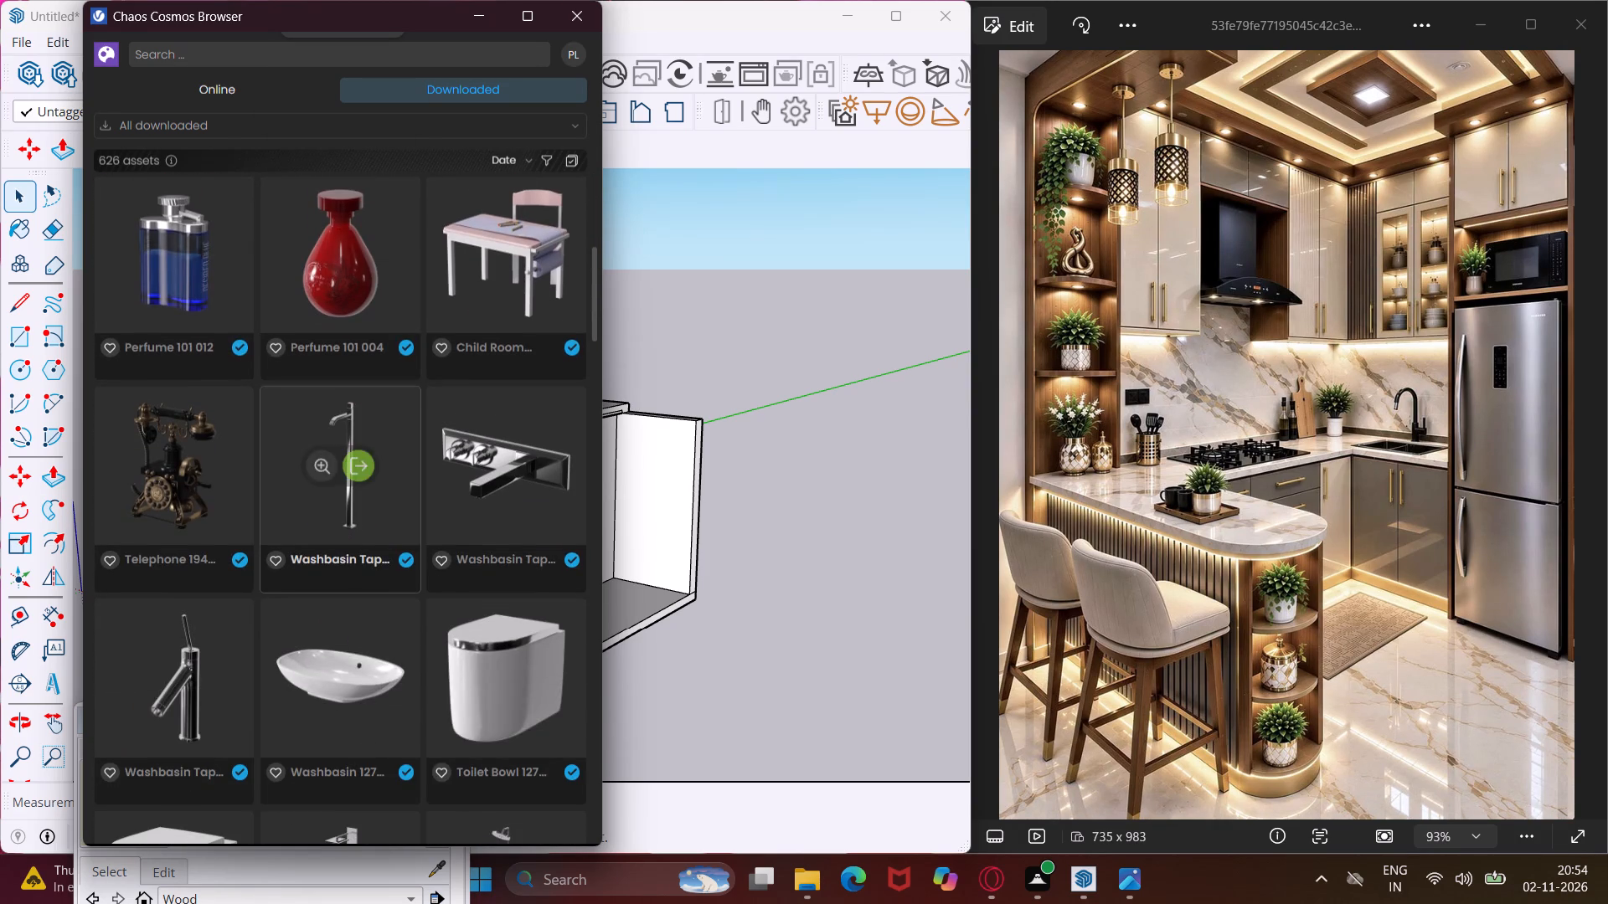
pyautogui.scroll(-16, 348, 424)
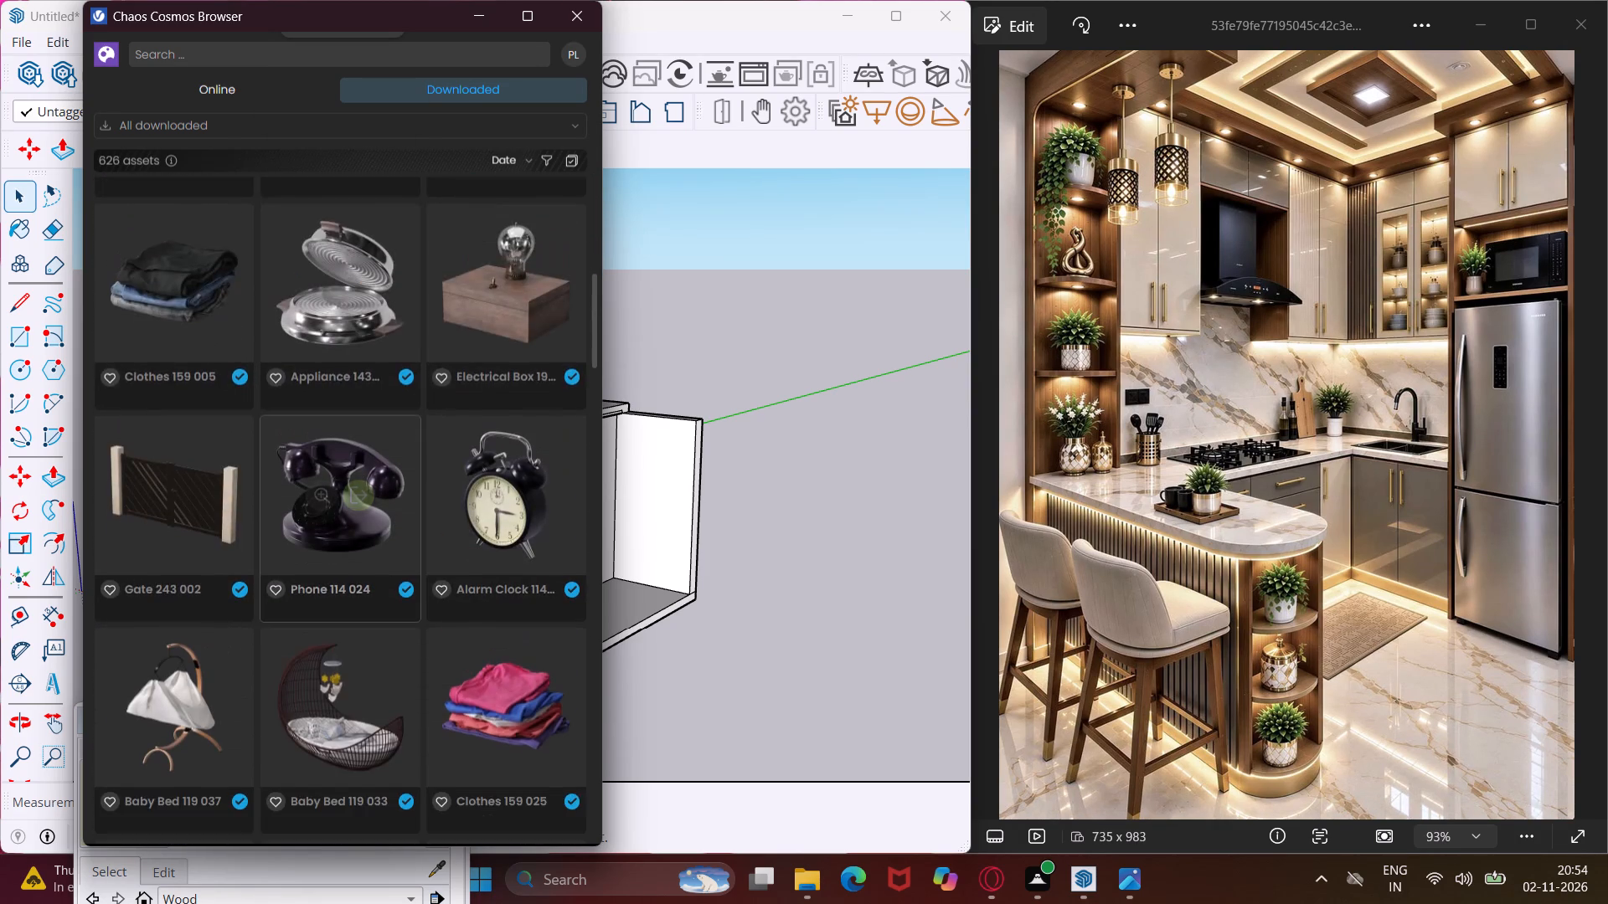
pyautogui.scroll(-2, 348, 424)
pyautogui.scroll(8, 348, 424)
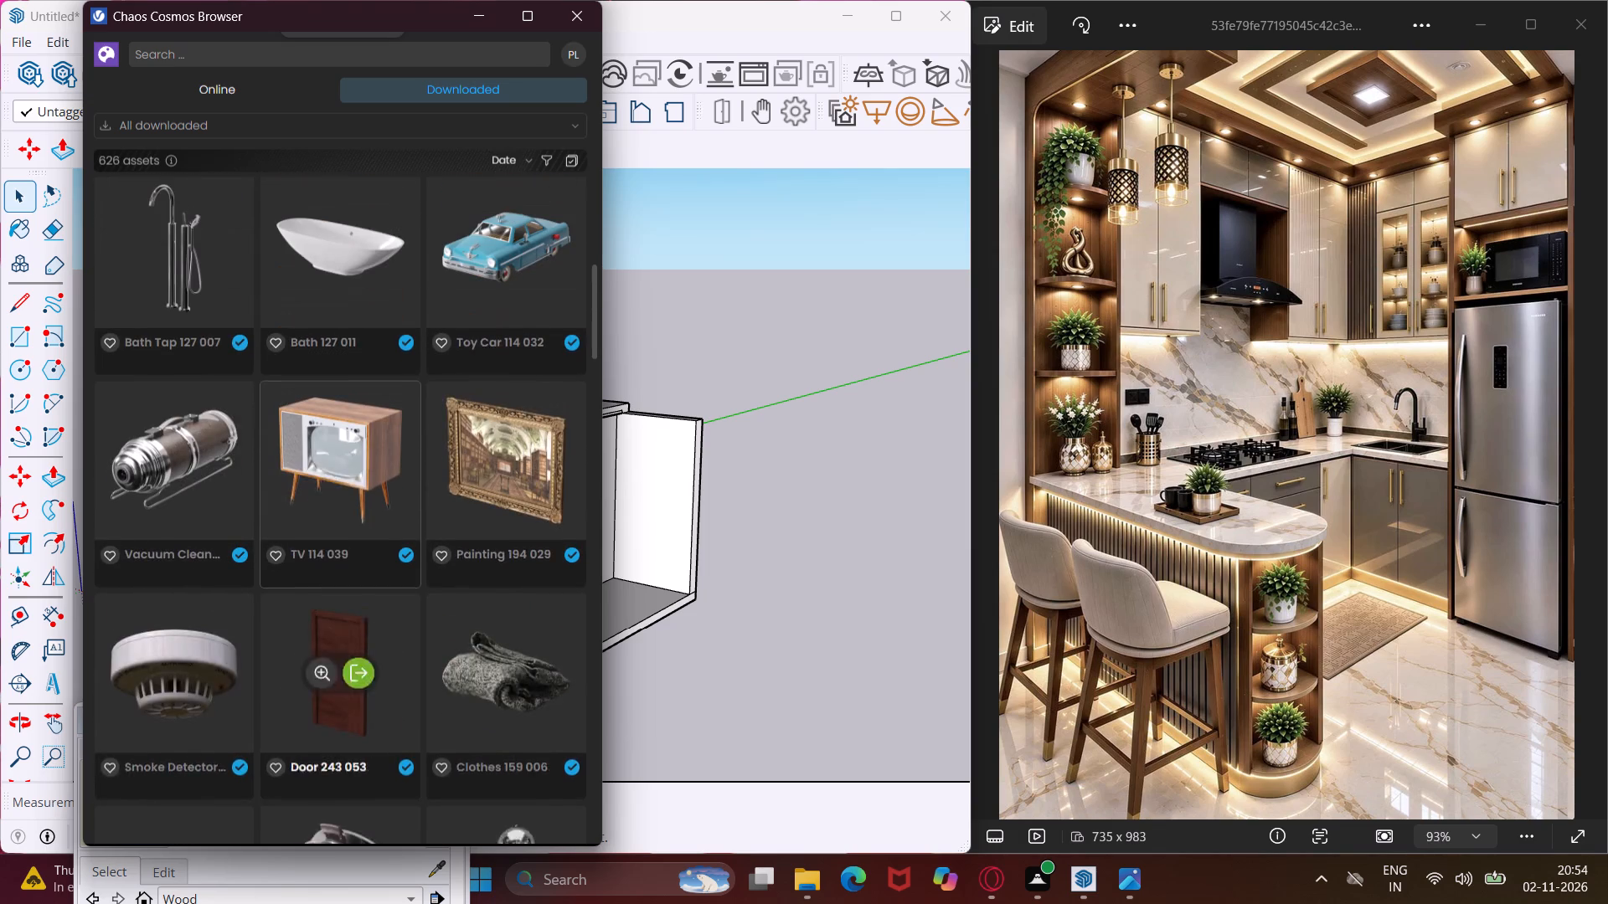
pyautogui.scroll(1, 348, 424)
pyautogui.scroll(-9, 348, 424)
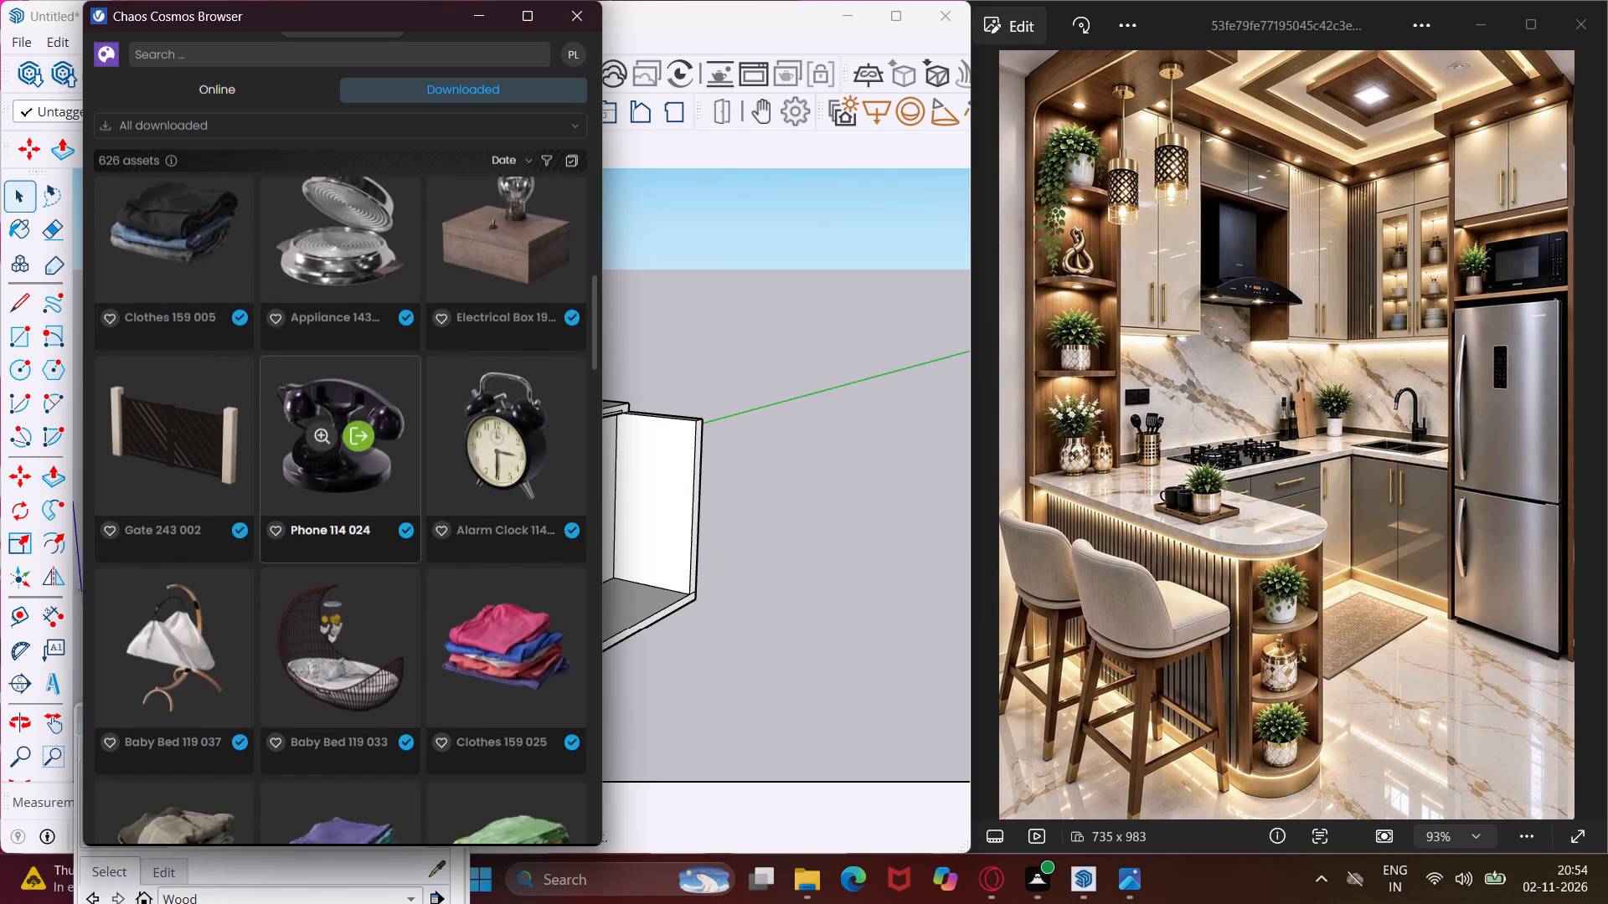
pyautogui.scroll(-3, 348, 424)
pyautogui.scroll(14, 348, 424)
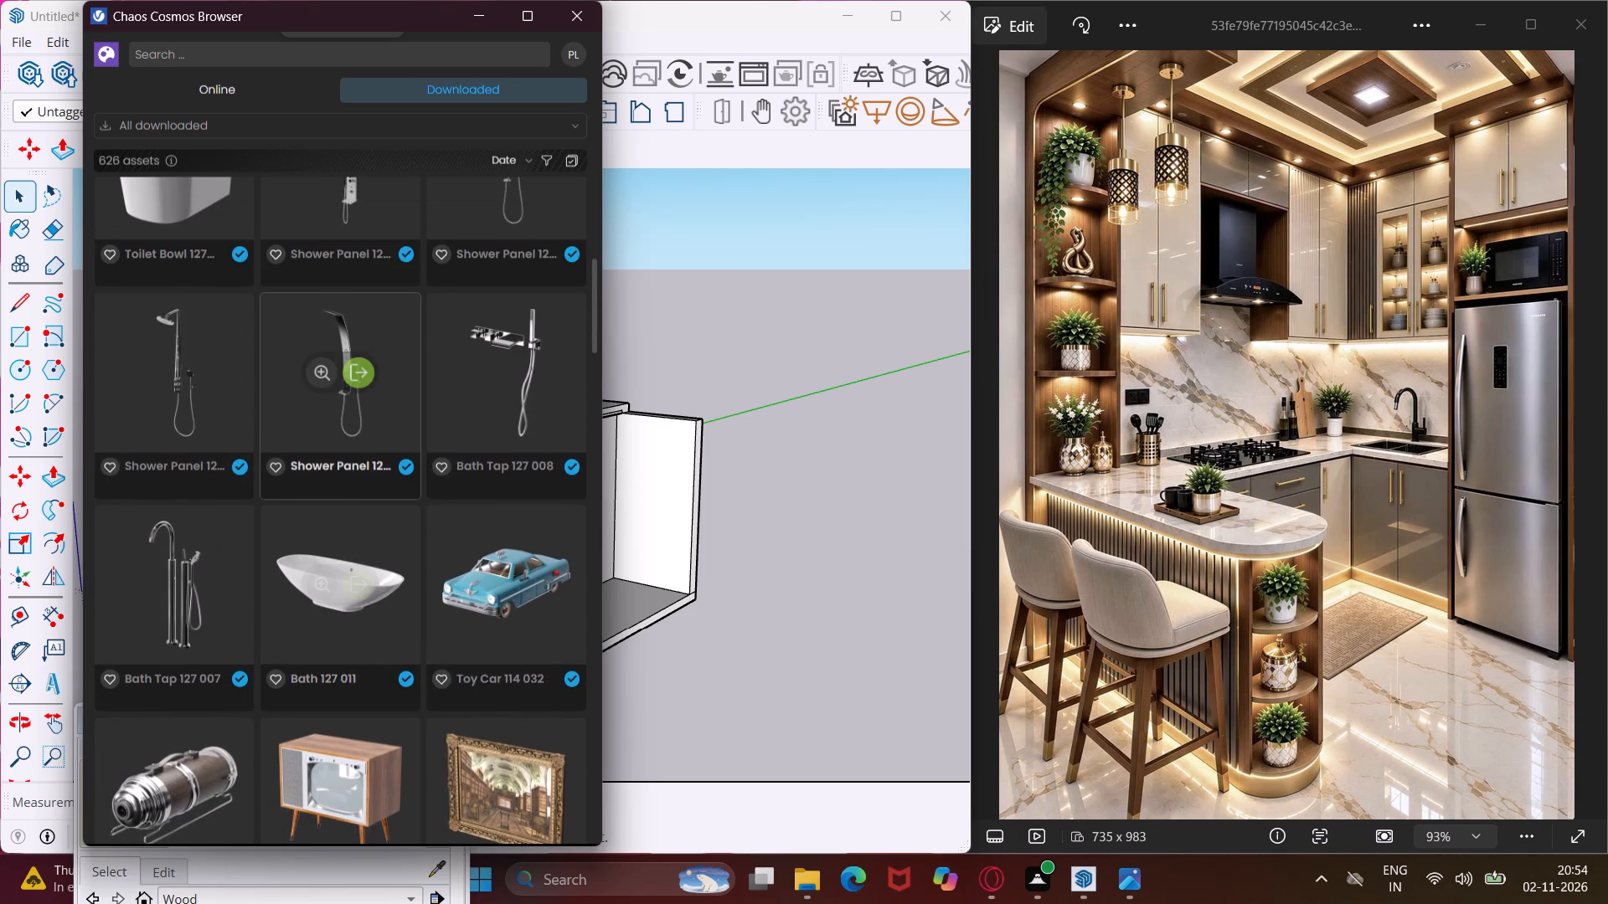
pyautogui.scroll(7, 348, 424)
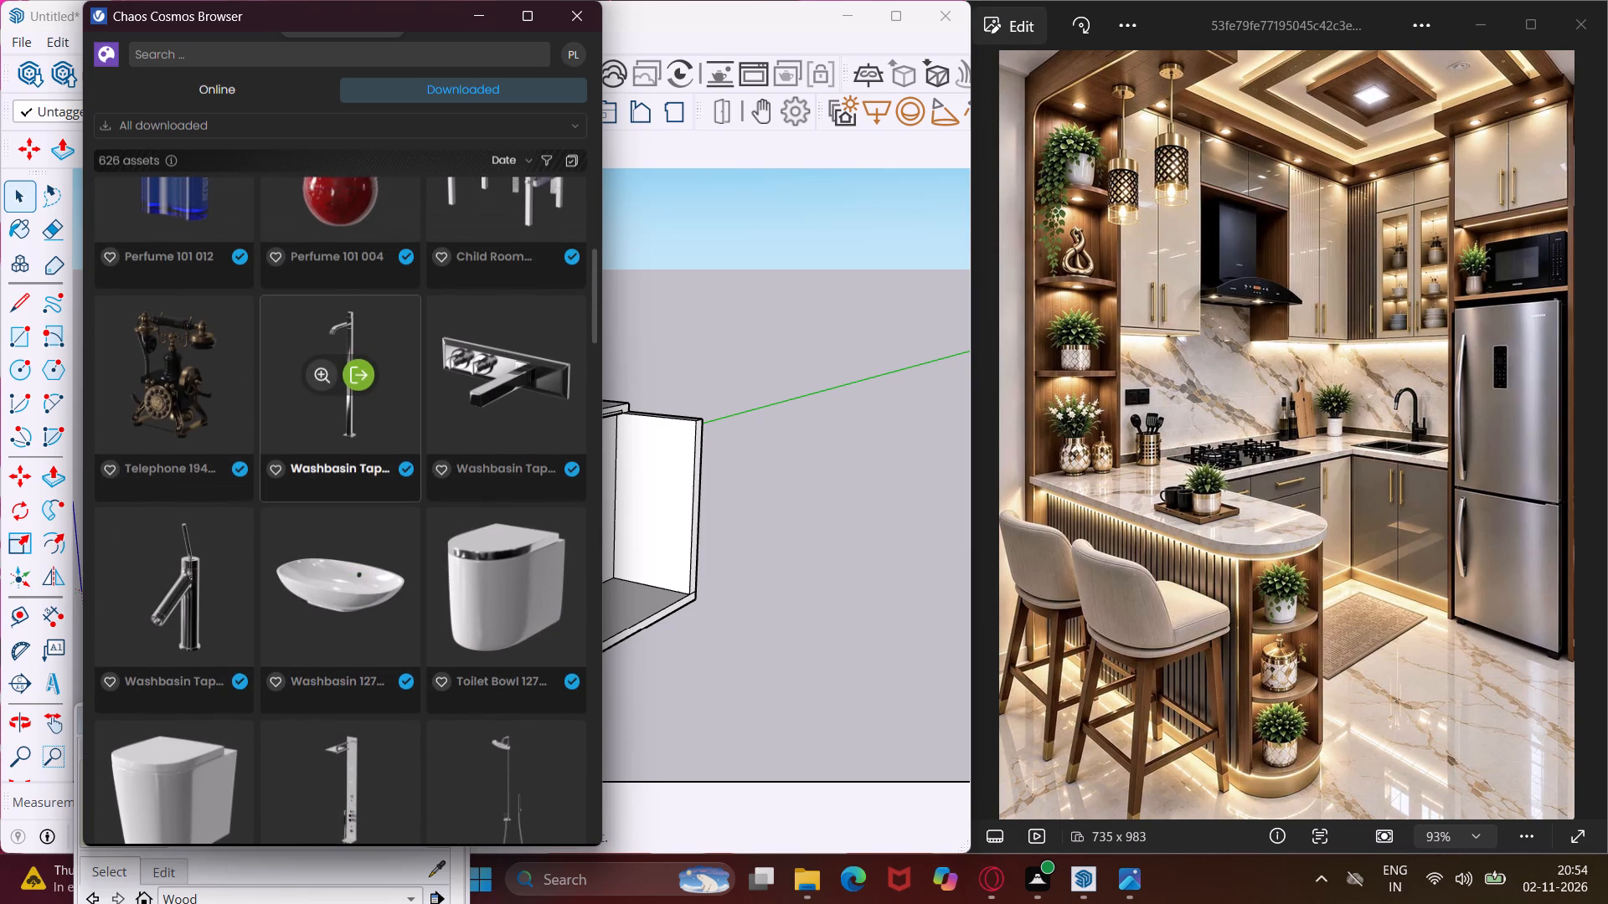
pyautogui.scroll(3, 348, 424)
pyautogui.scroll(-7, 348, 424)
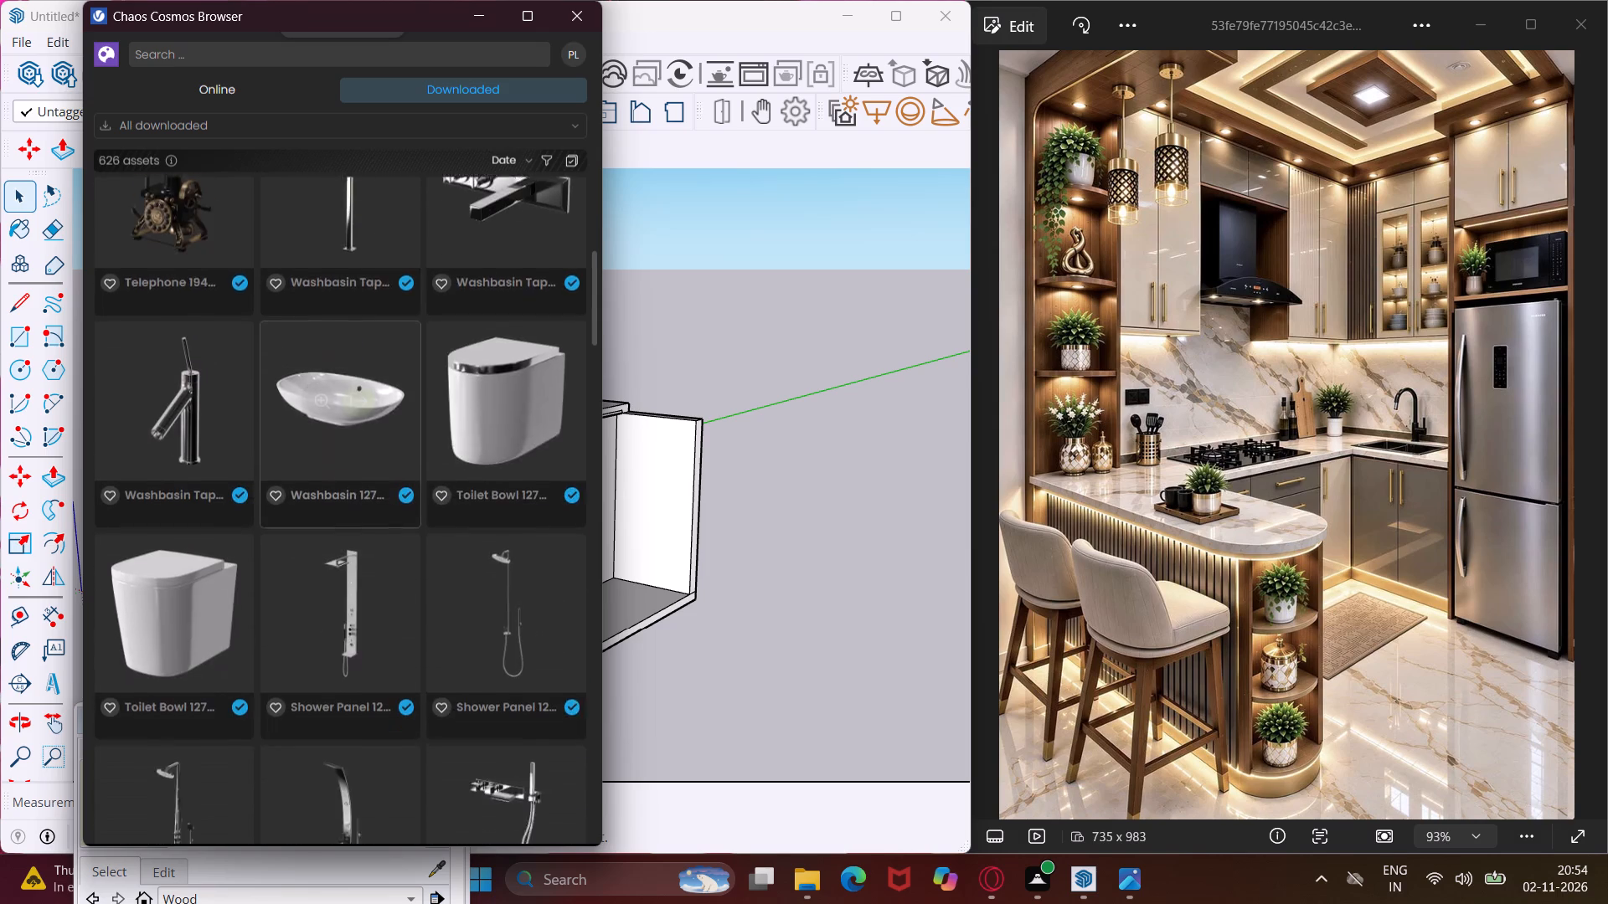
pyautogui.scroll(-19, 348, 424)
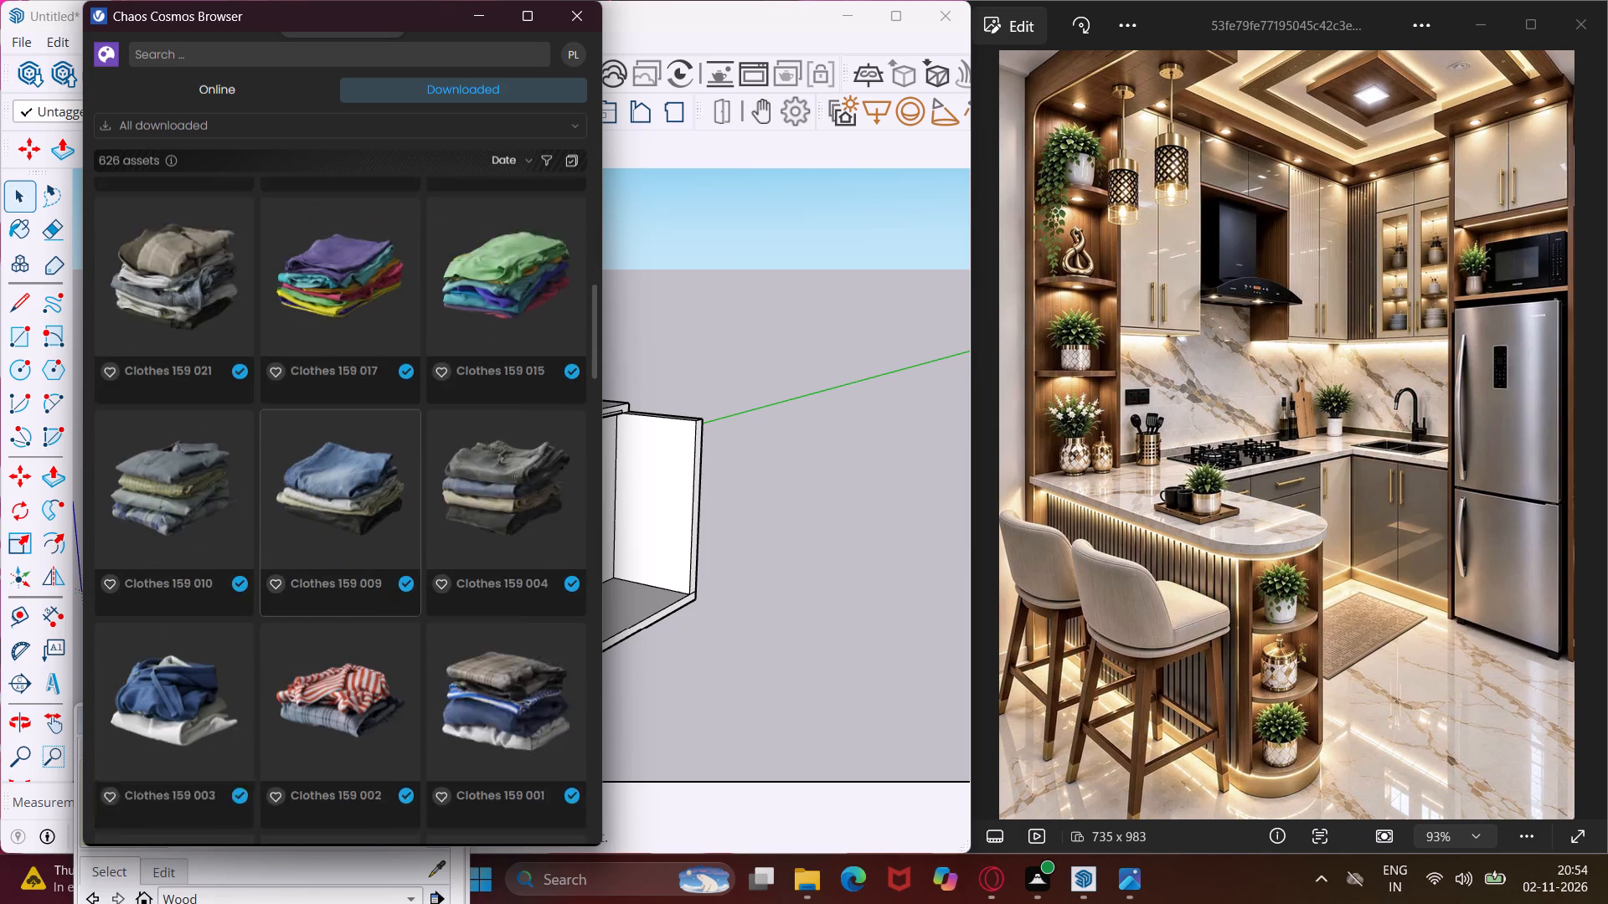
pyautogui.scroll(-6, 348, 424)
pyautogui.scroll(2, 348, 424)
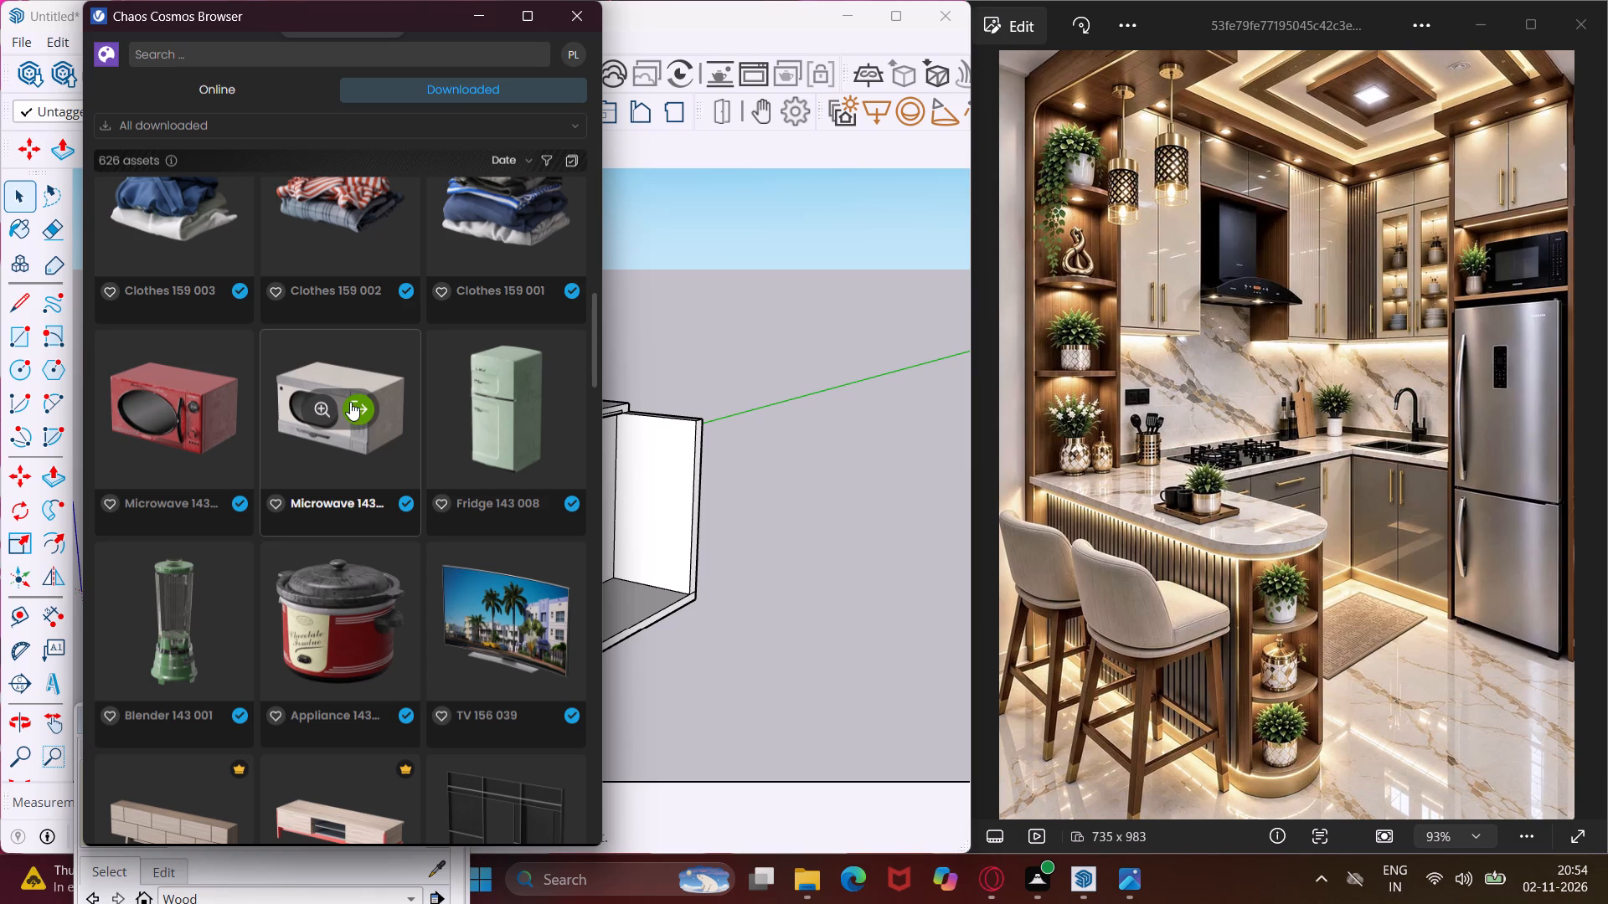
# Import the Microwave 143 012 asset and place one copy on the open shelf above the fridge opening.
pyautogui.click(350, 402)
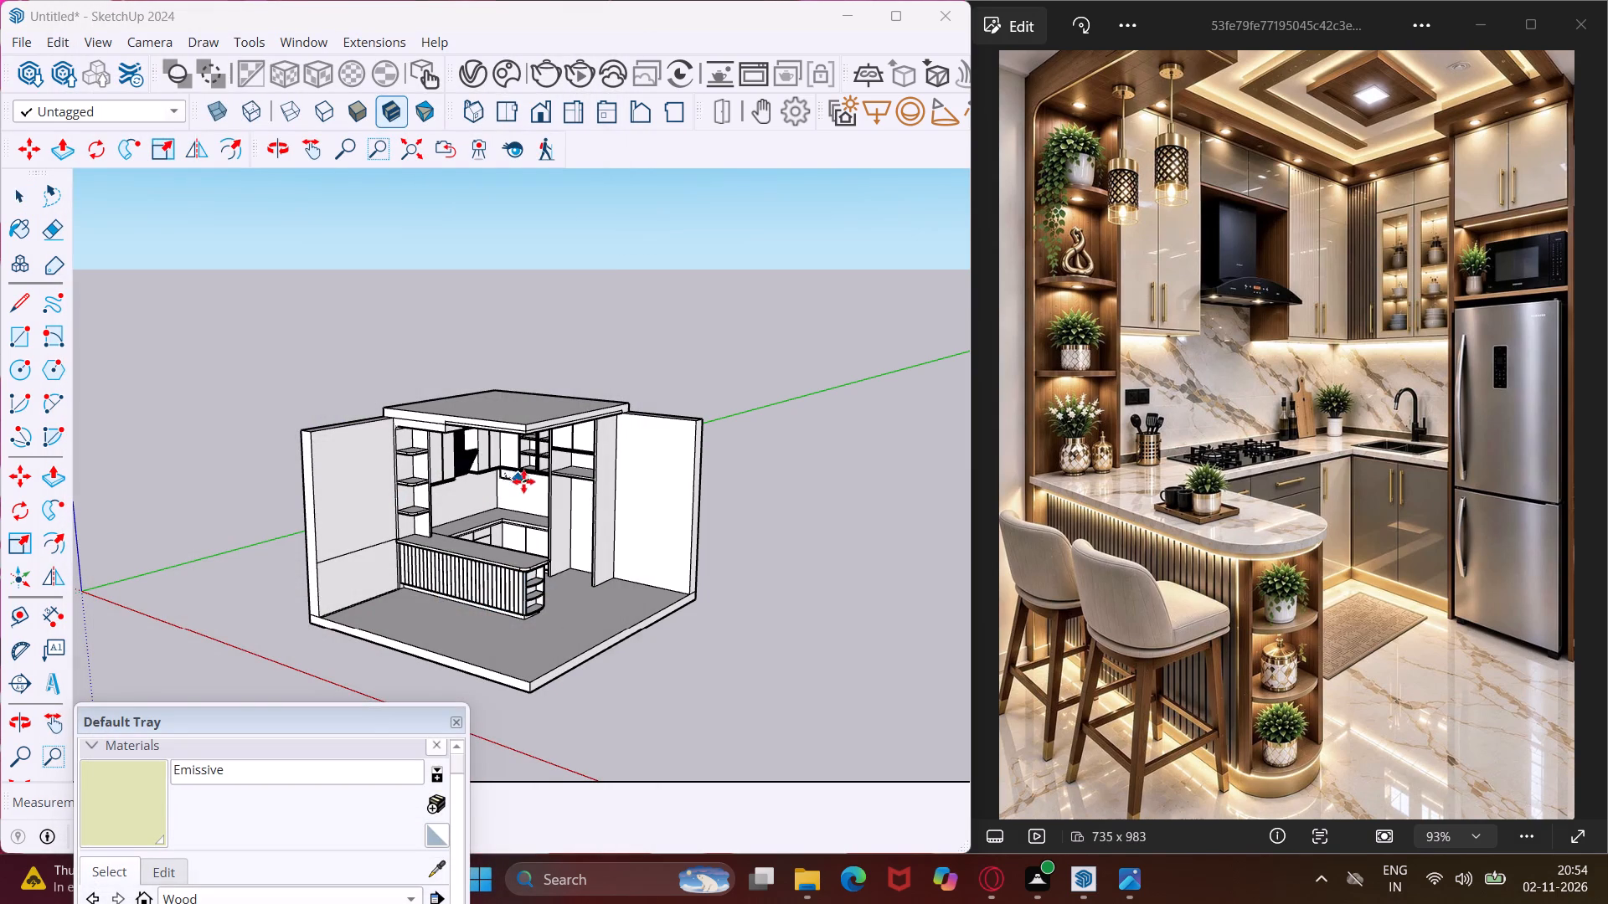
pyautogui.scroll(16, 578, 476)
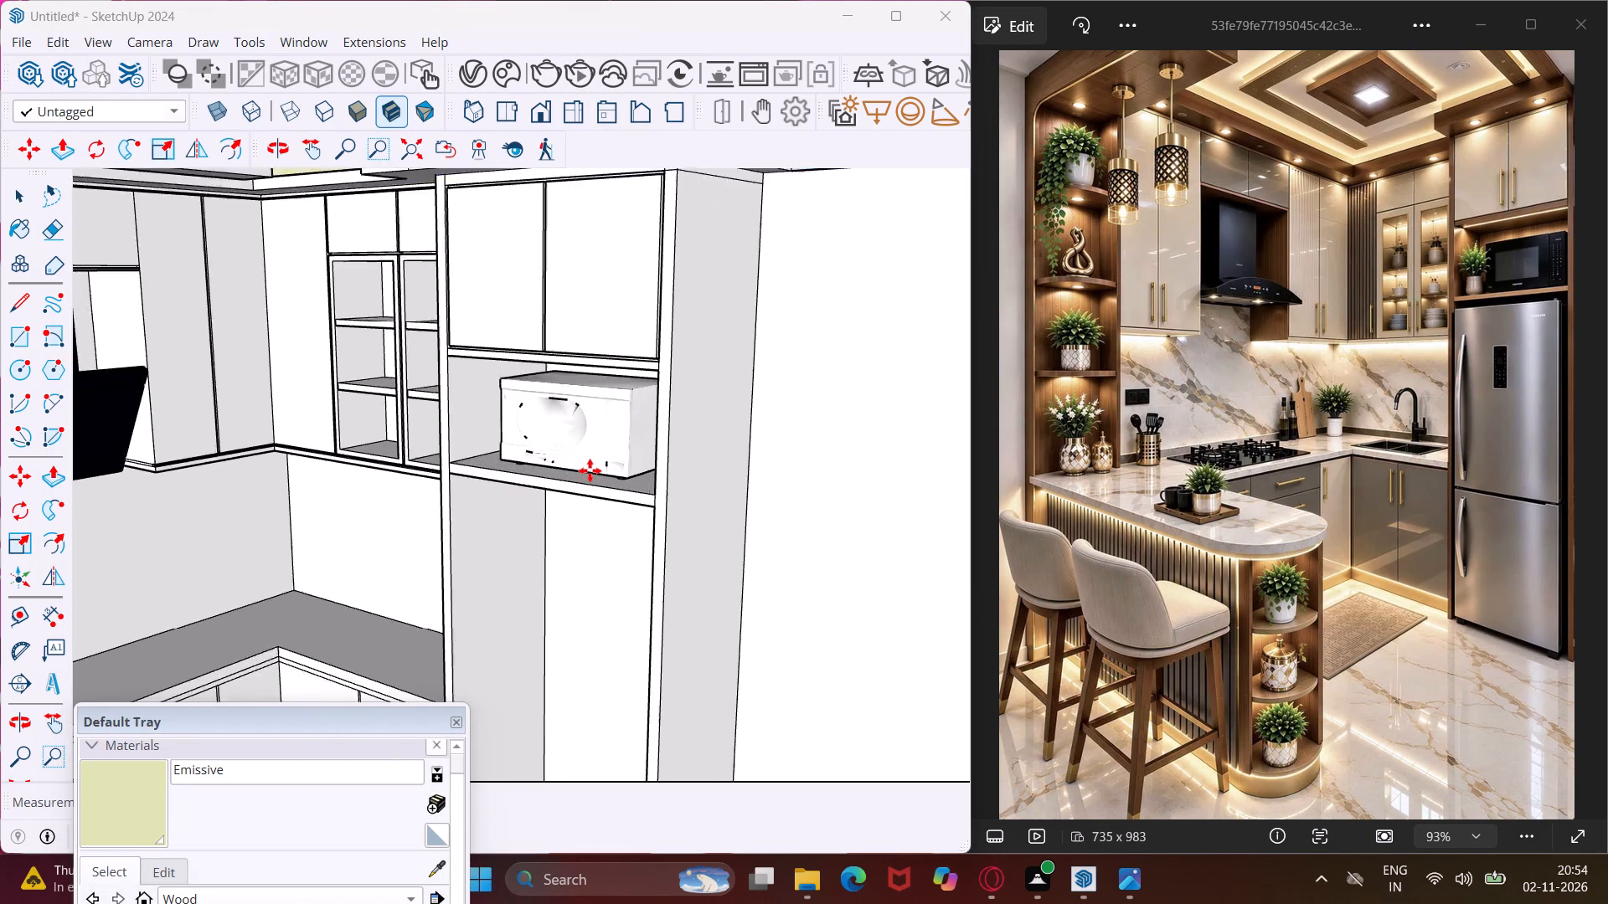
pyautogui.moveTo(590, 470); pyautogui.dragTo(701, 469, button='middle')
pyautogui.scroll(3, 698, 465)
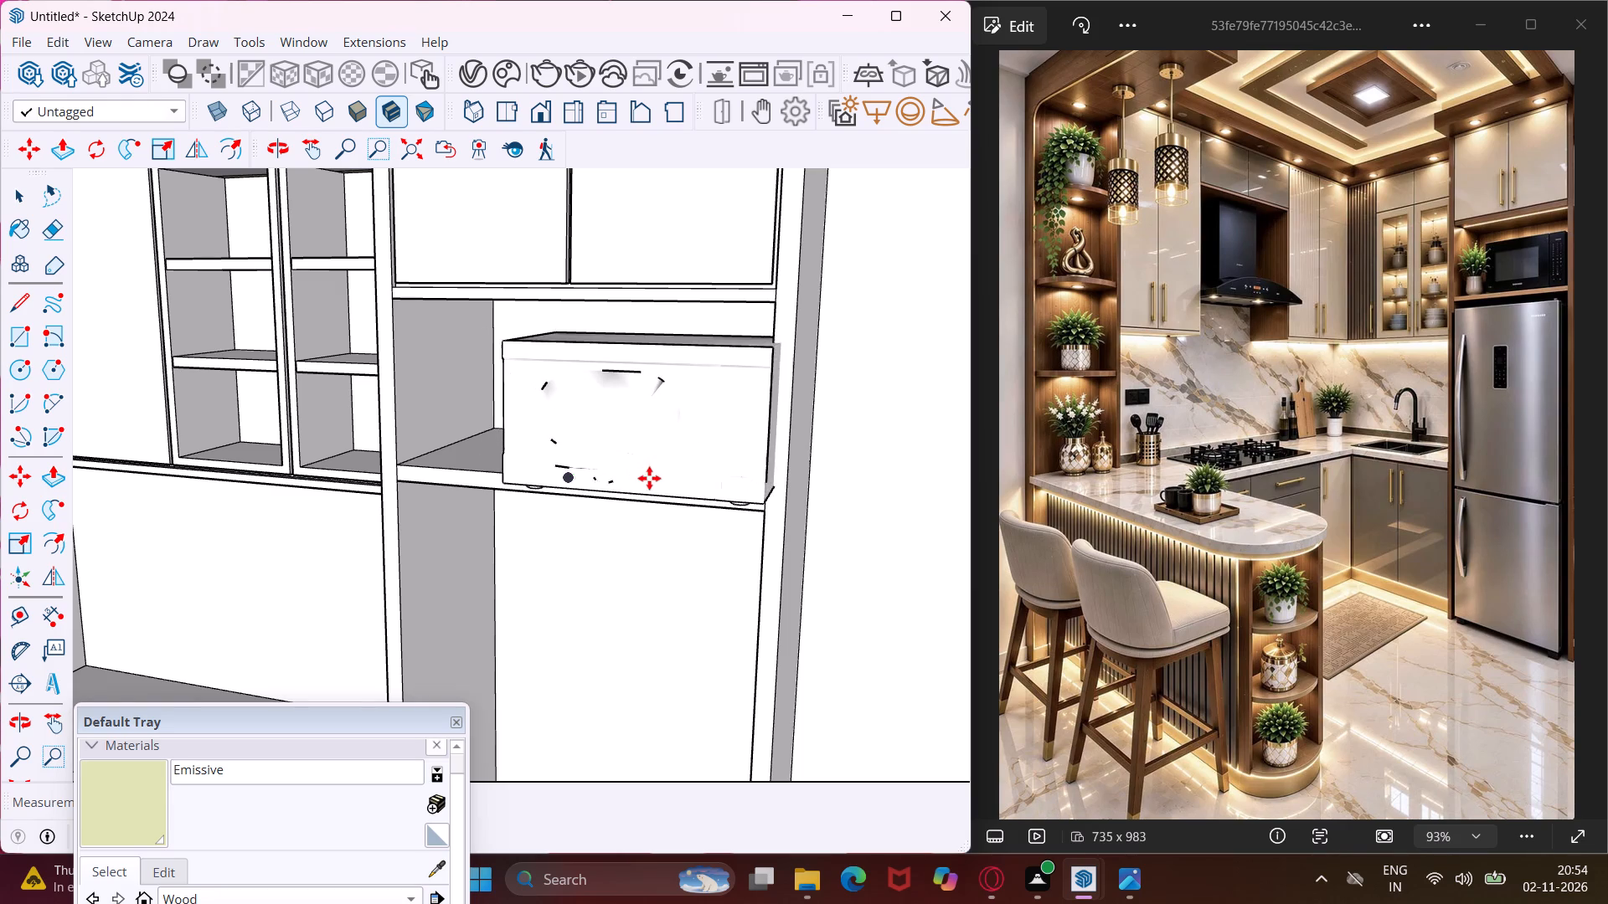
pyautogui.scroll(9, 652, 450)
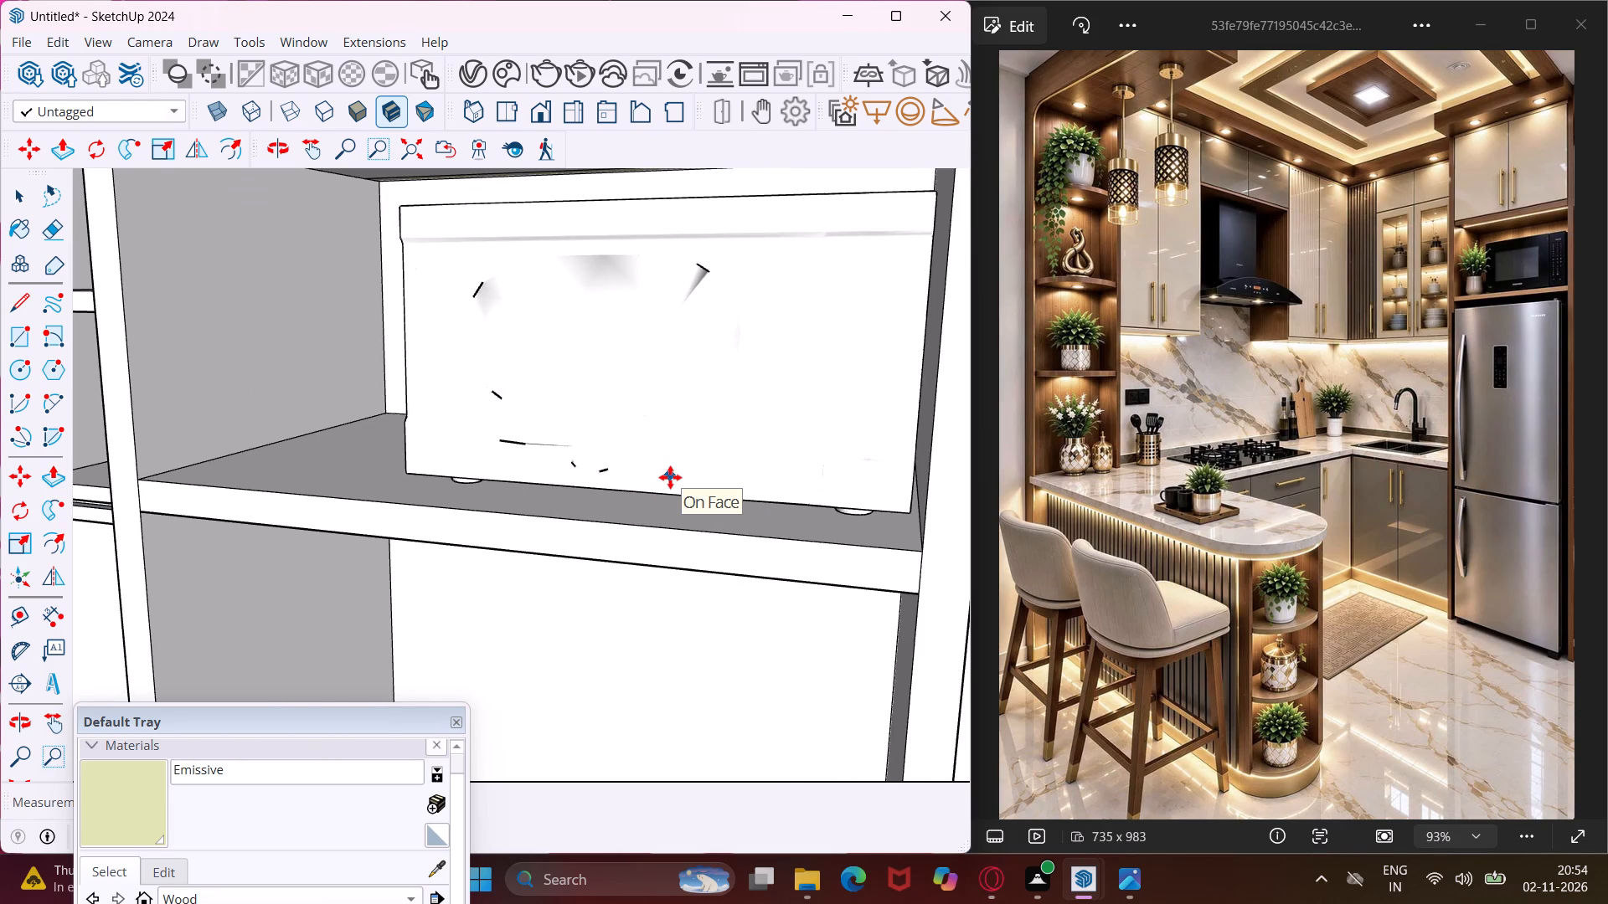
pyautogui.click(670, 477)
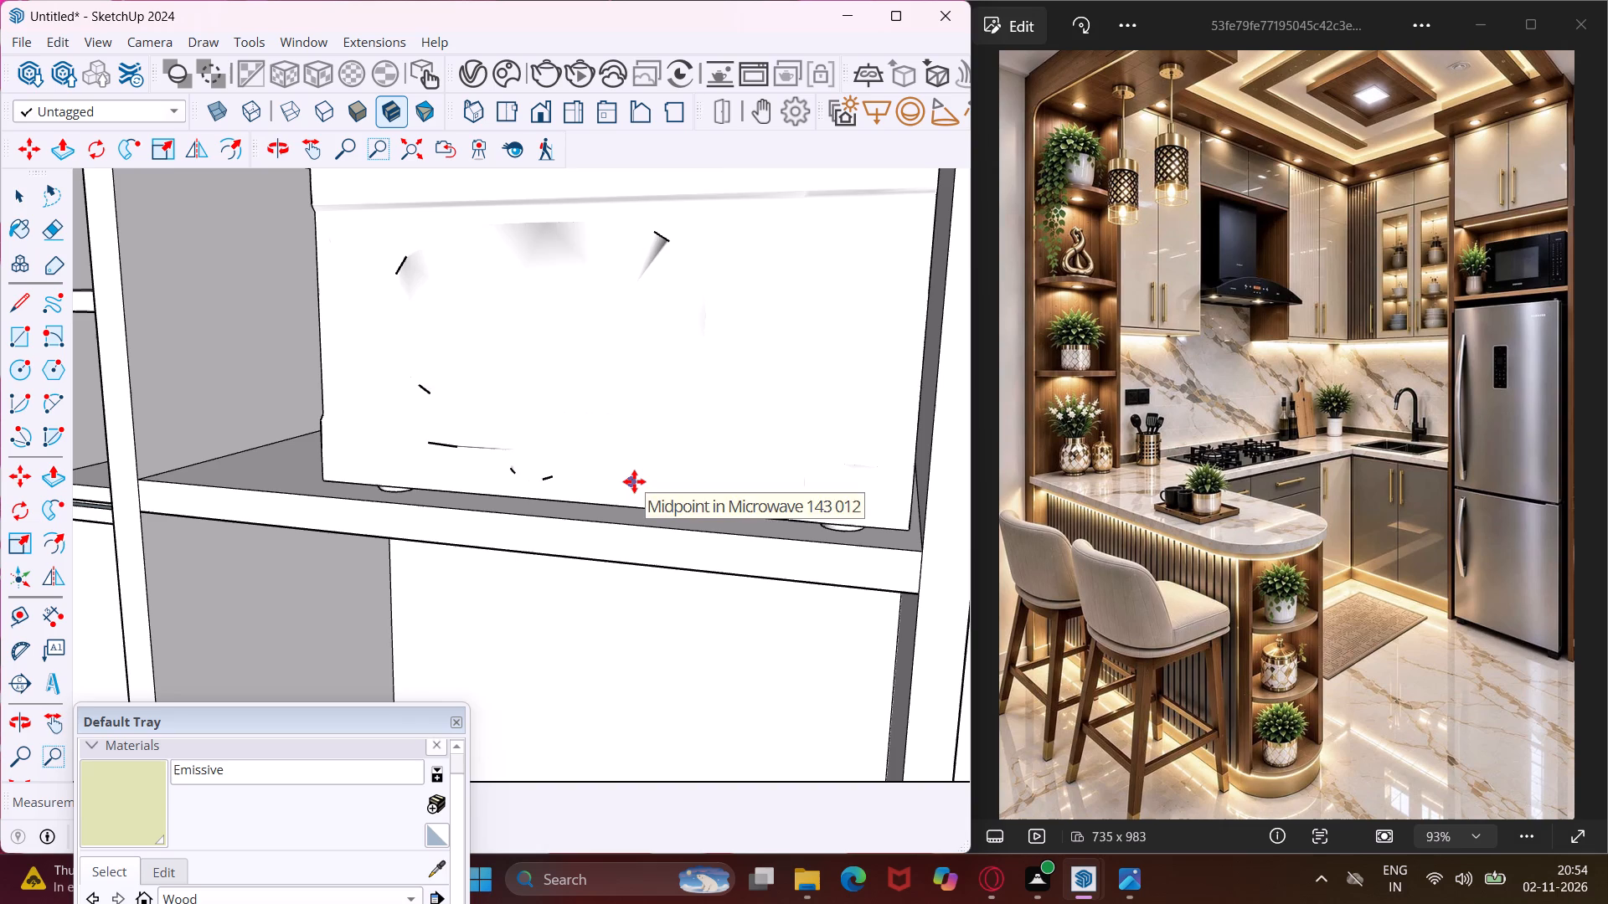
pyautogui.press('Escape')
# Import the Kitchen Sink 180 043 asset from Chaos Cosmos and place one copy on the countertop beside the tall fridge cabinet.
pyautogui.click(503, 83)
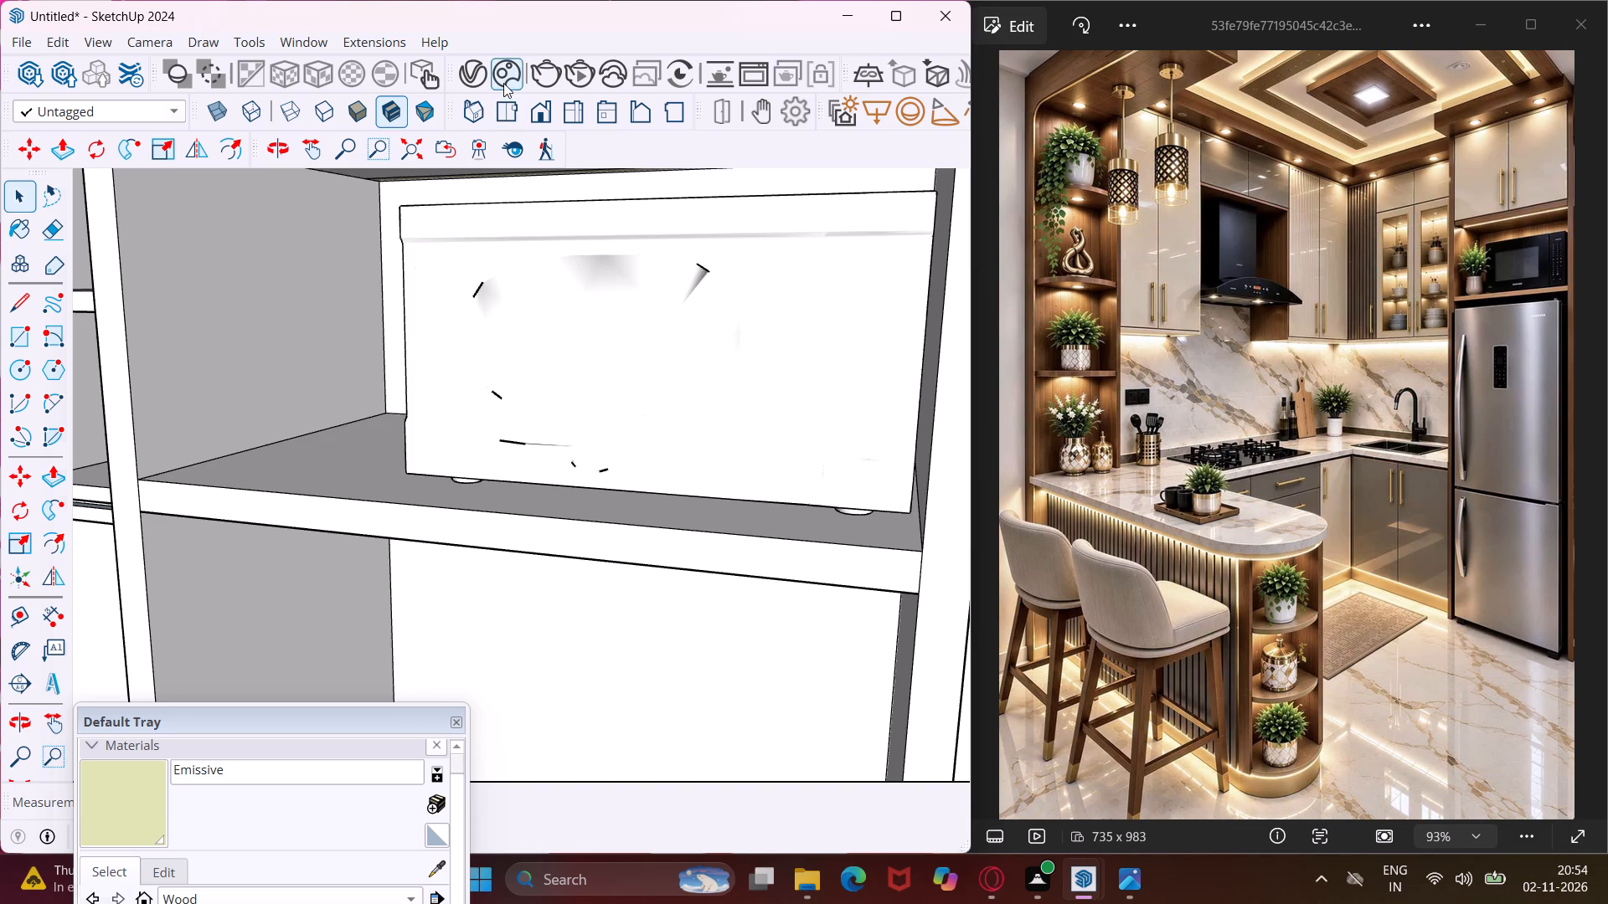
pyautogui.scroll(-12, 427, 394)
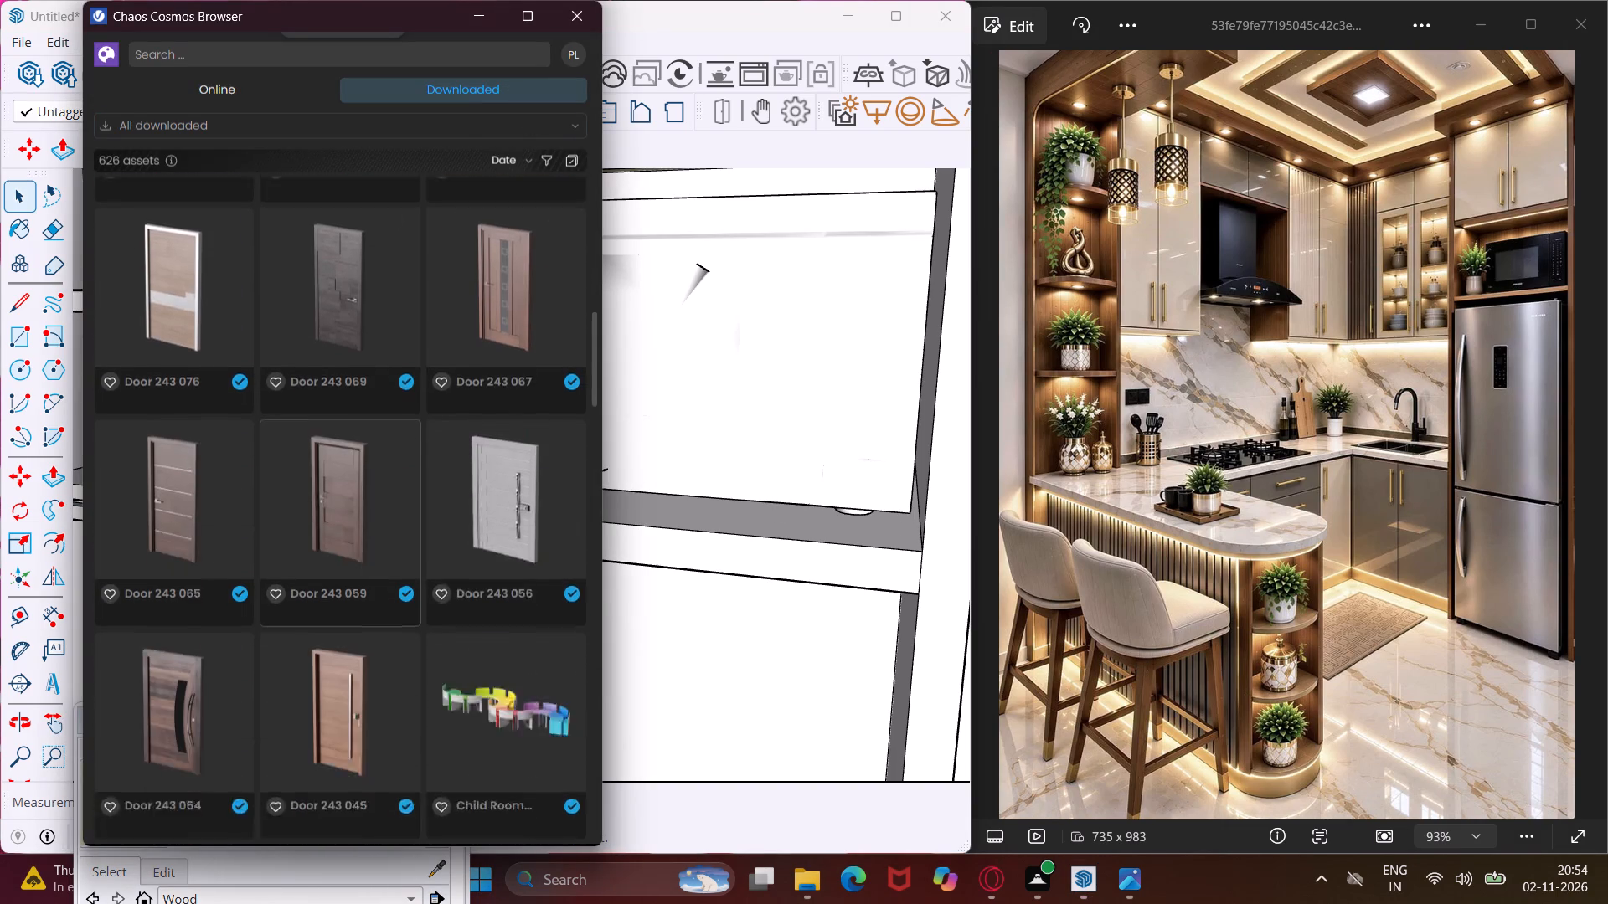
pyautogui.scroll(-11, 404, 426)
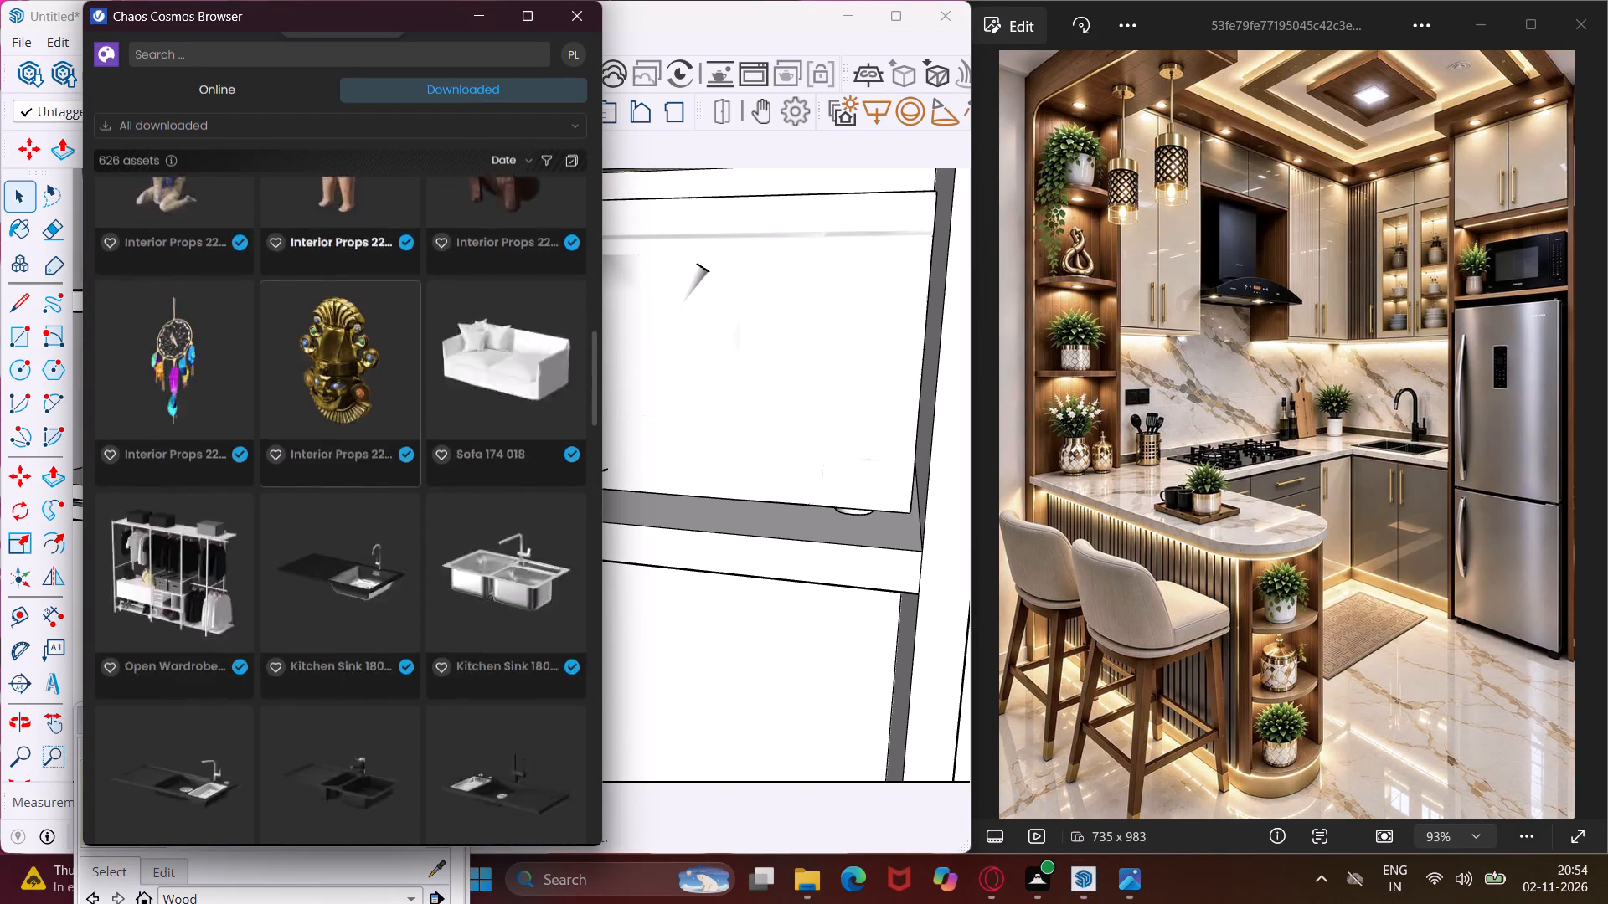
pyautogui.scroll(-2, 403, 427)
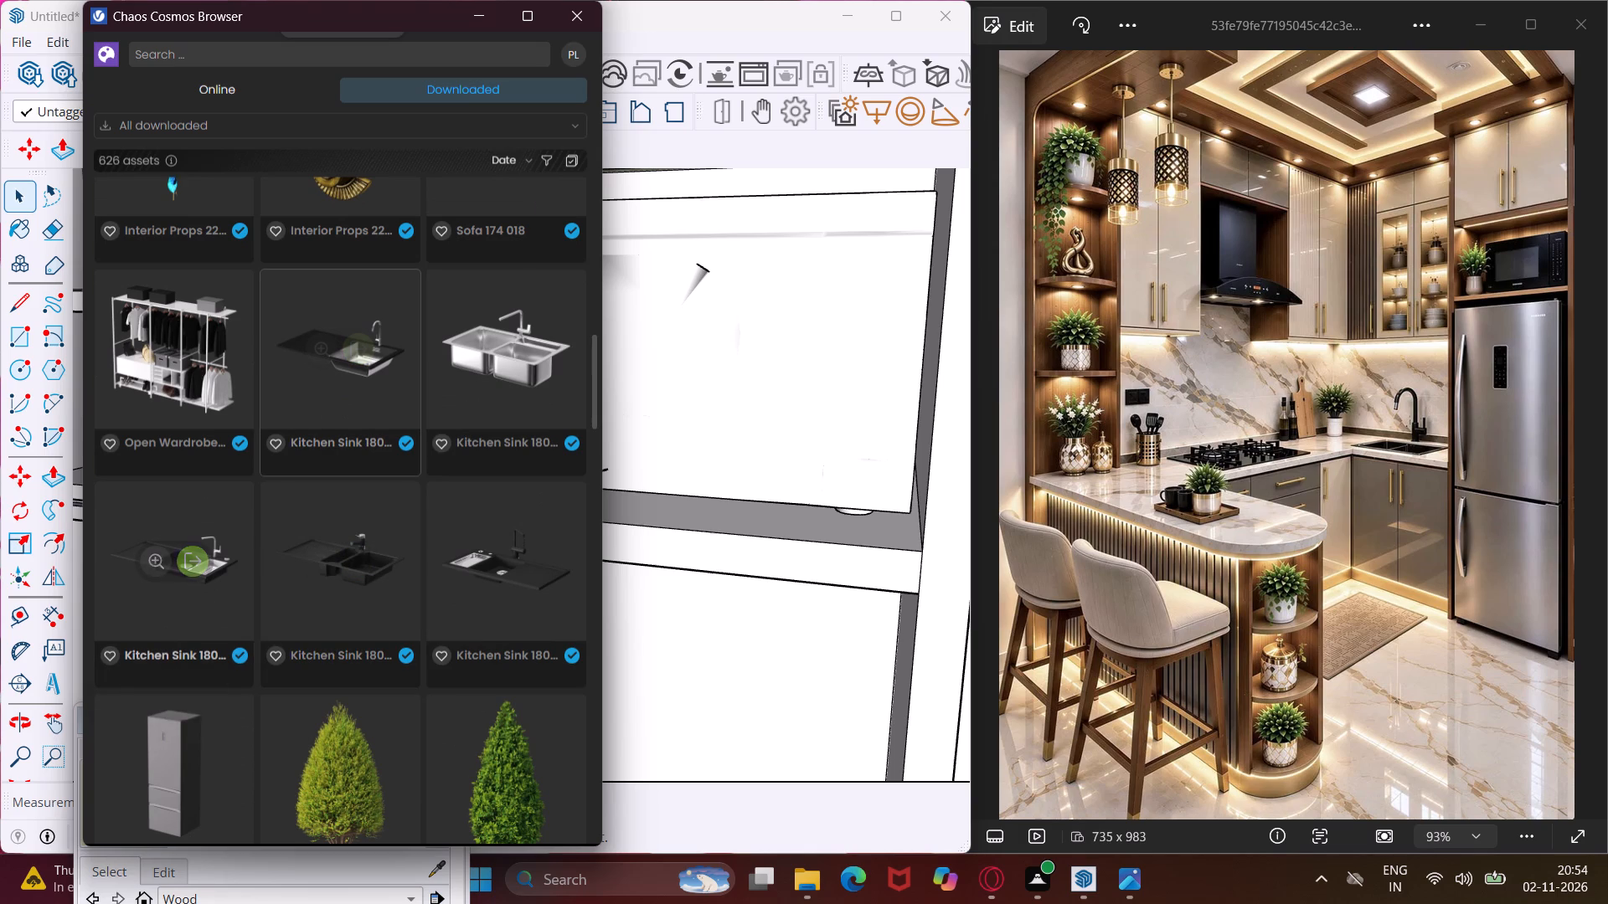
pyautogui.click(355, 341)
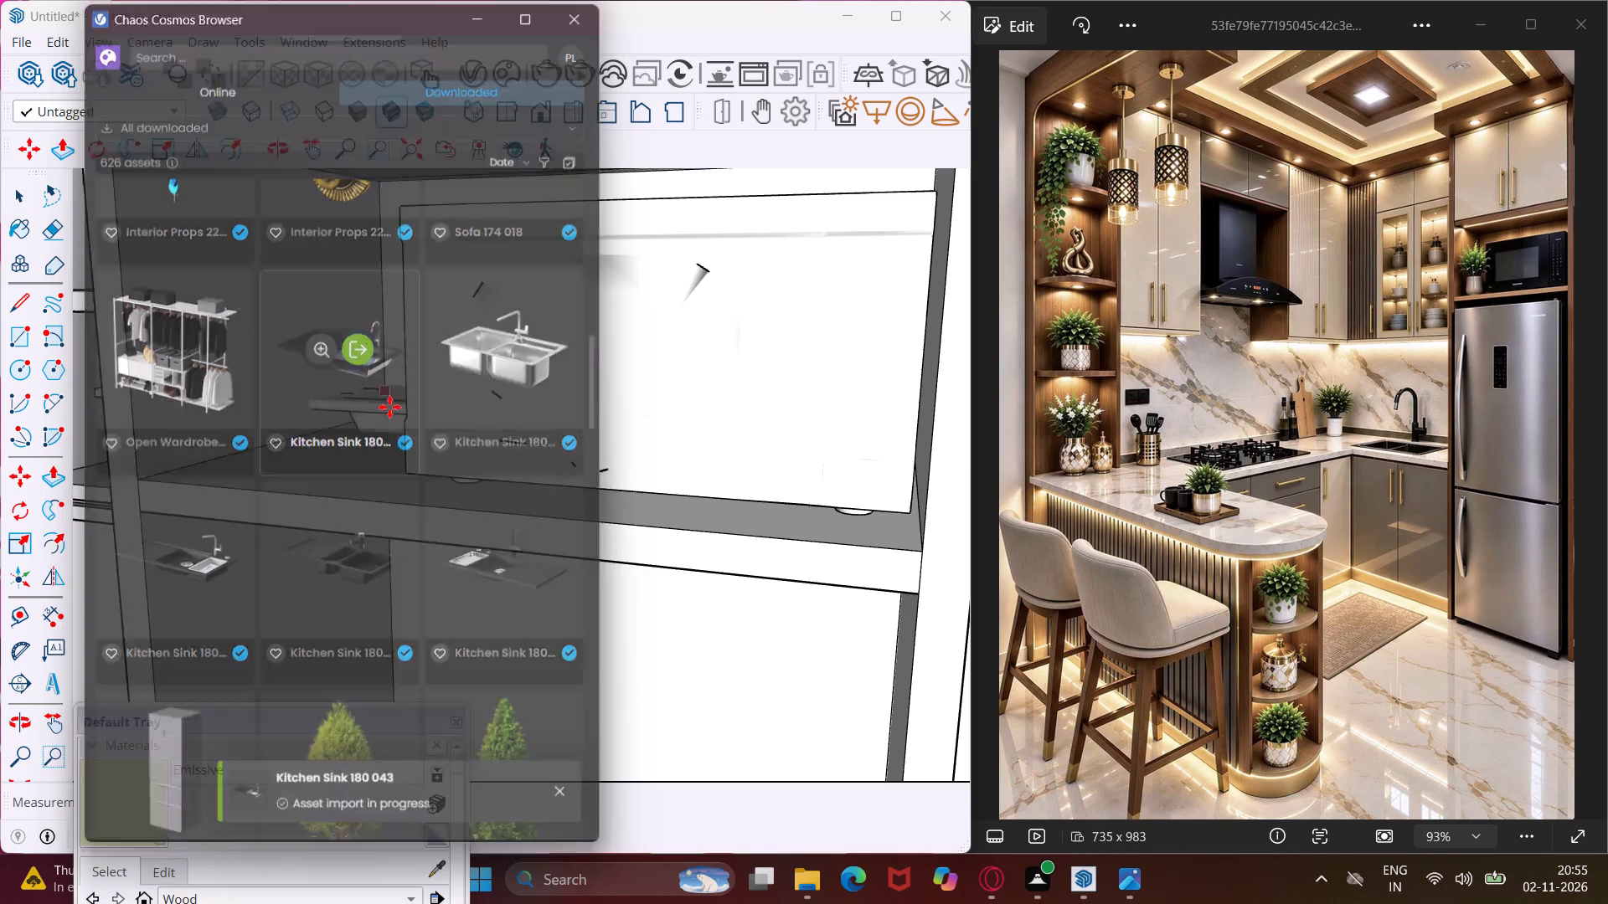
pyautogui.scroll(-16, 377, 473)
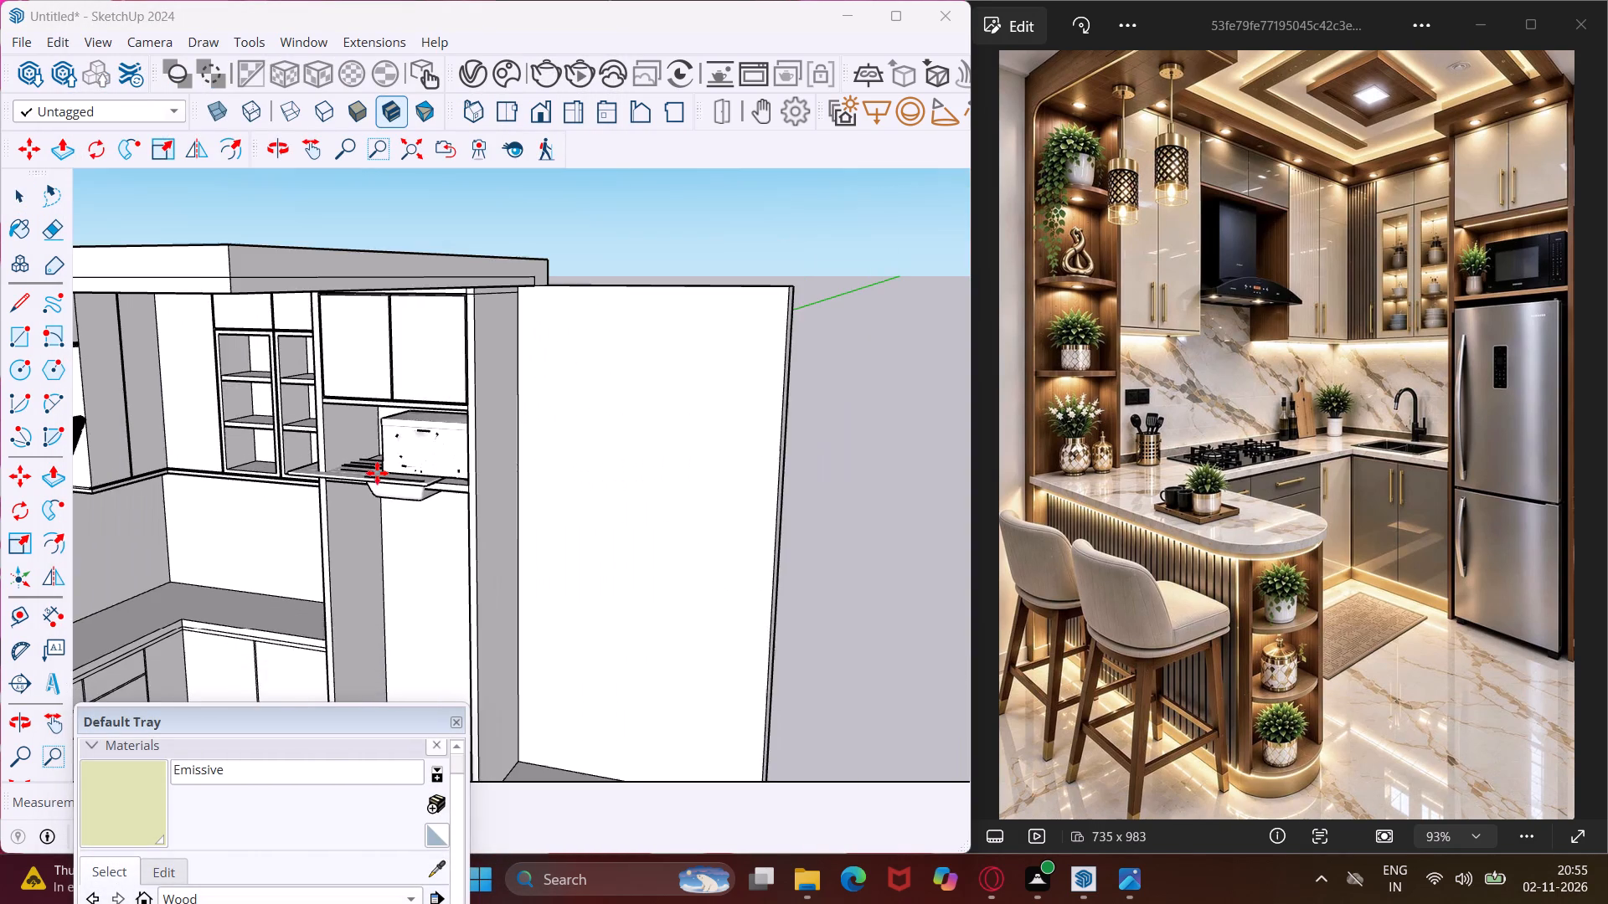
pyautogui.scroll(-2, 377, 473)
pyautogui.scroll(8, 296, 558)
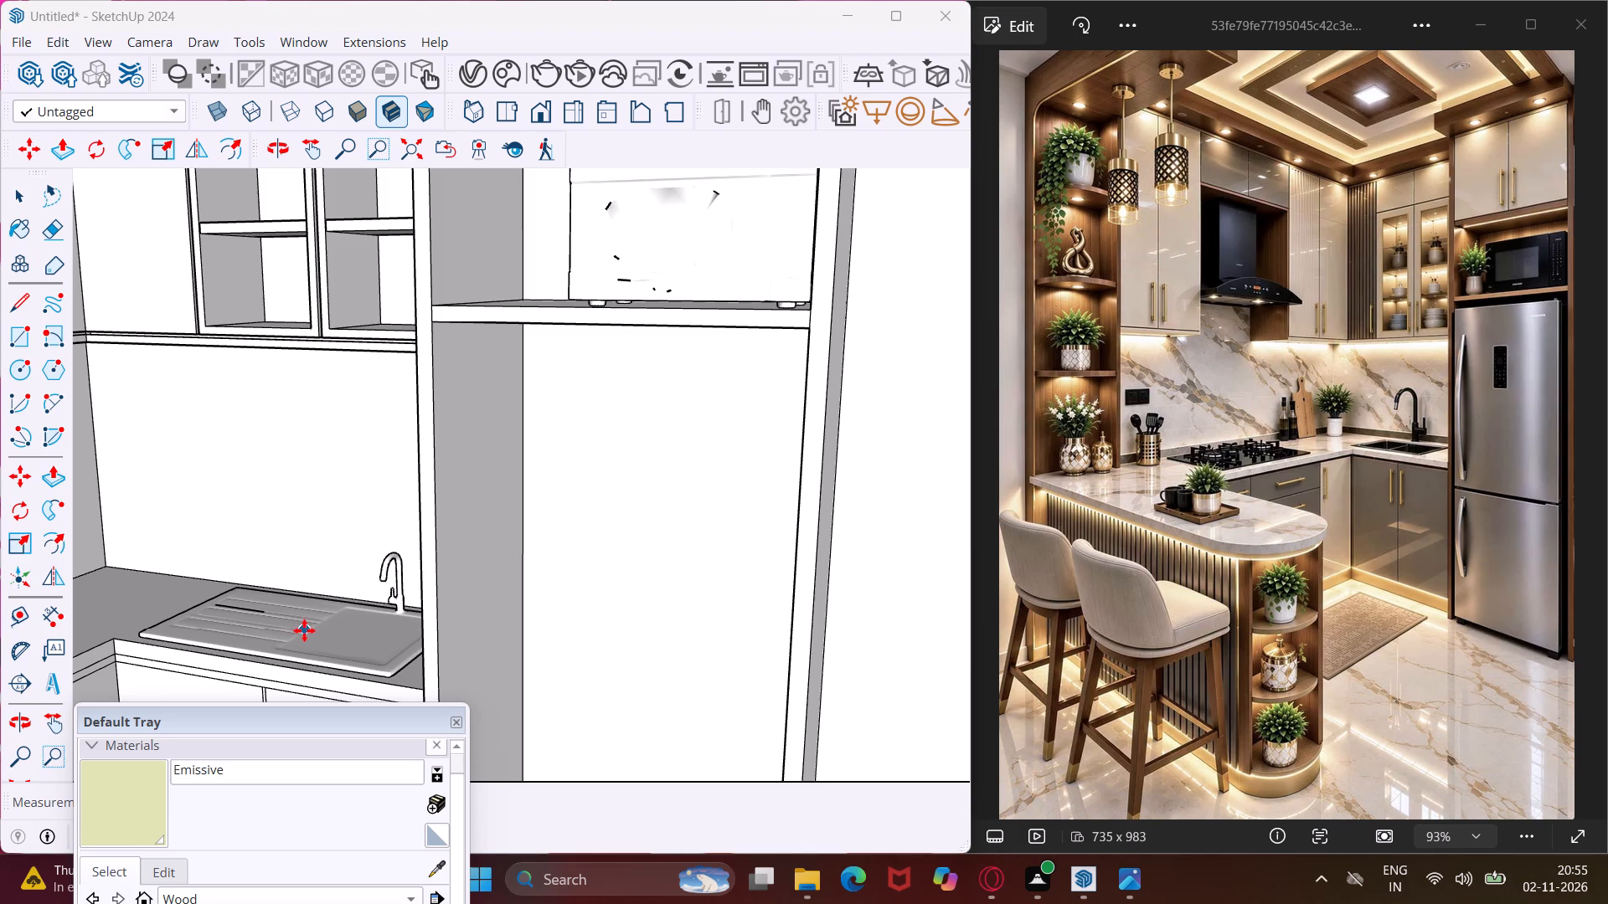
pyautogui.click(260, 624)
pyautogui.press('Escape')
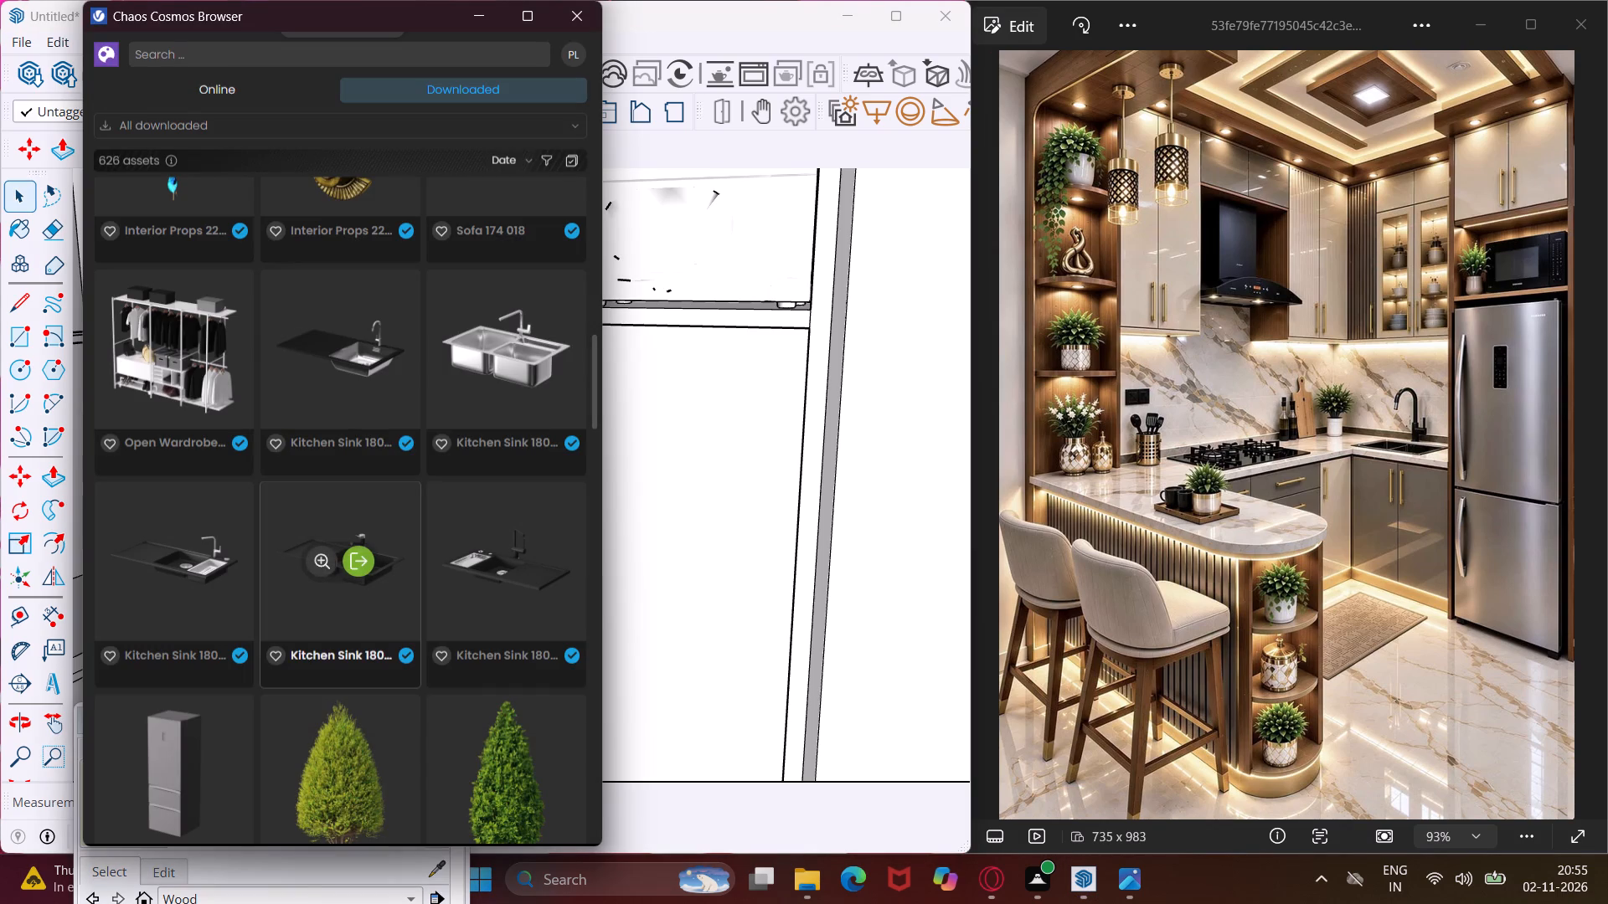
# Import the Refrigerator 300 009 asset from Chaos Cosmos and place one copy in the tall cabinet's opening below the microwave shelf.
pyautogui.scroll(-2, 331, 542)
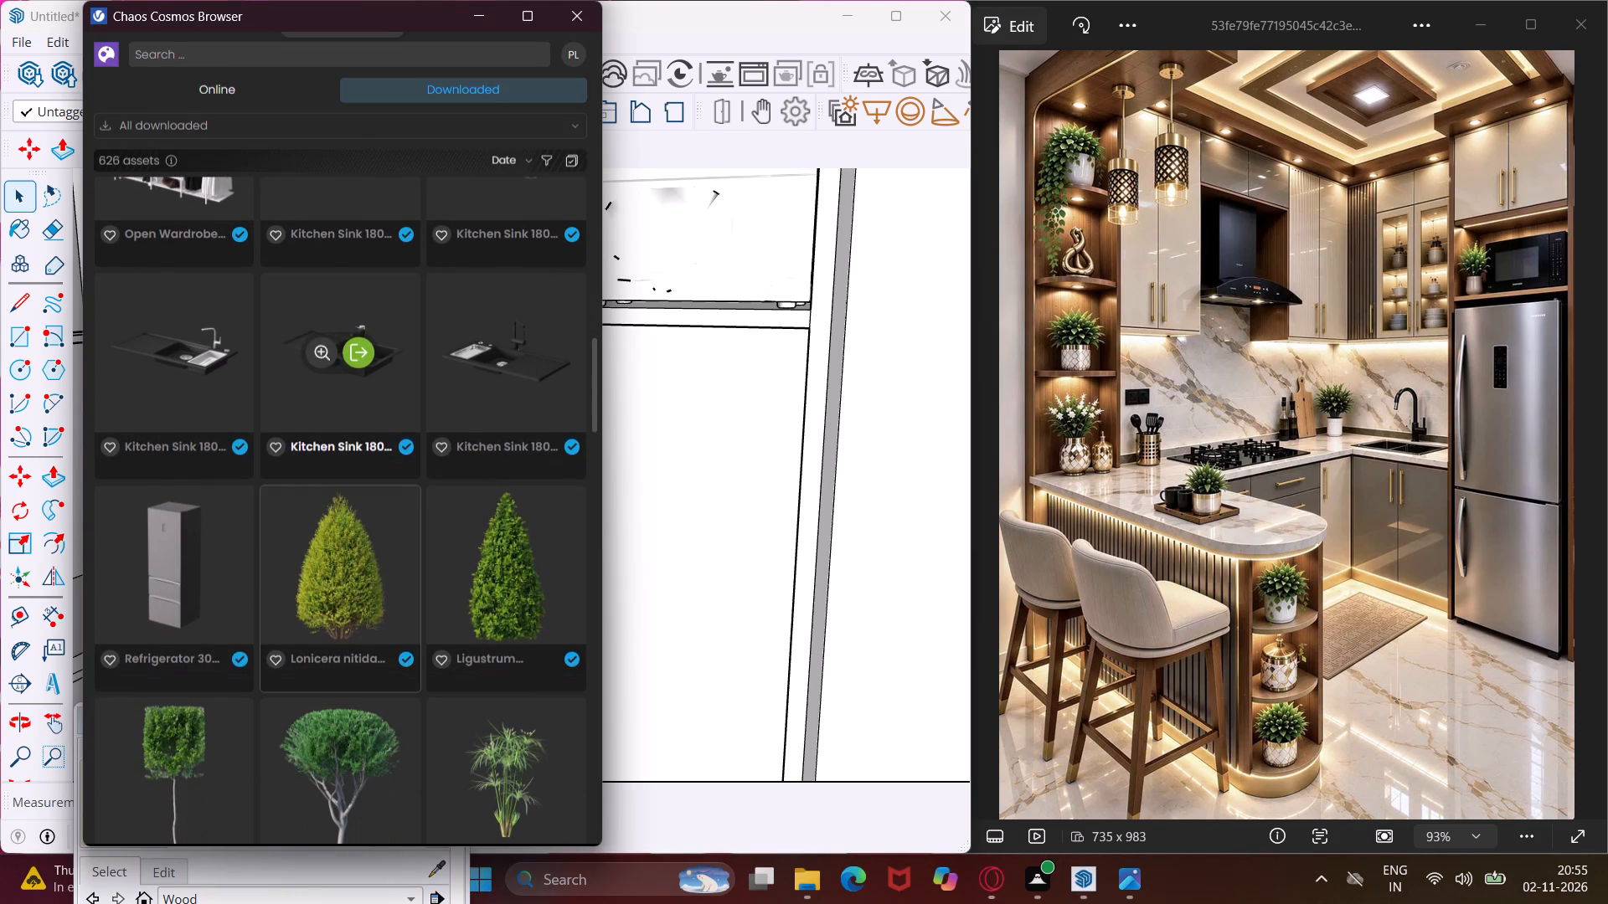
pyautogui.click(189, 563)
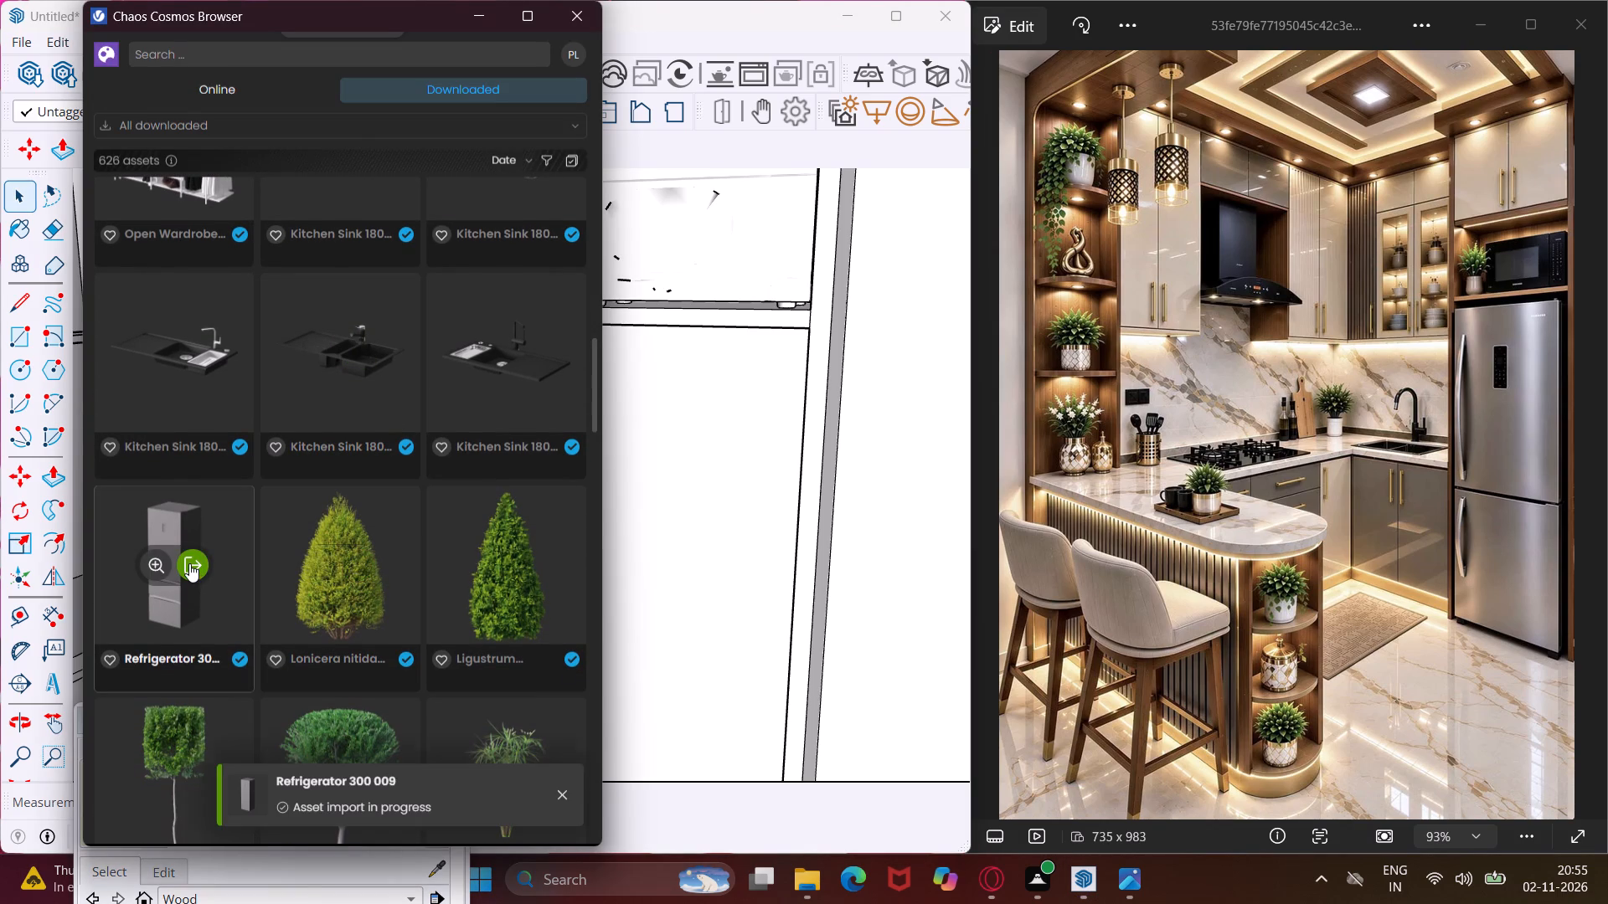
pyautogui.scroll(-5, 353, 568)
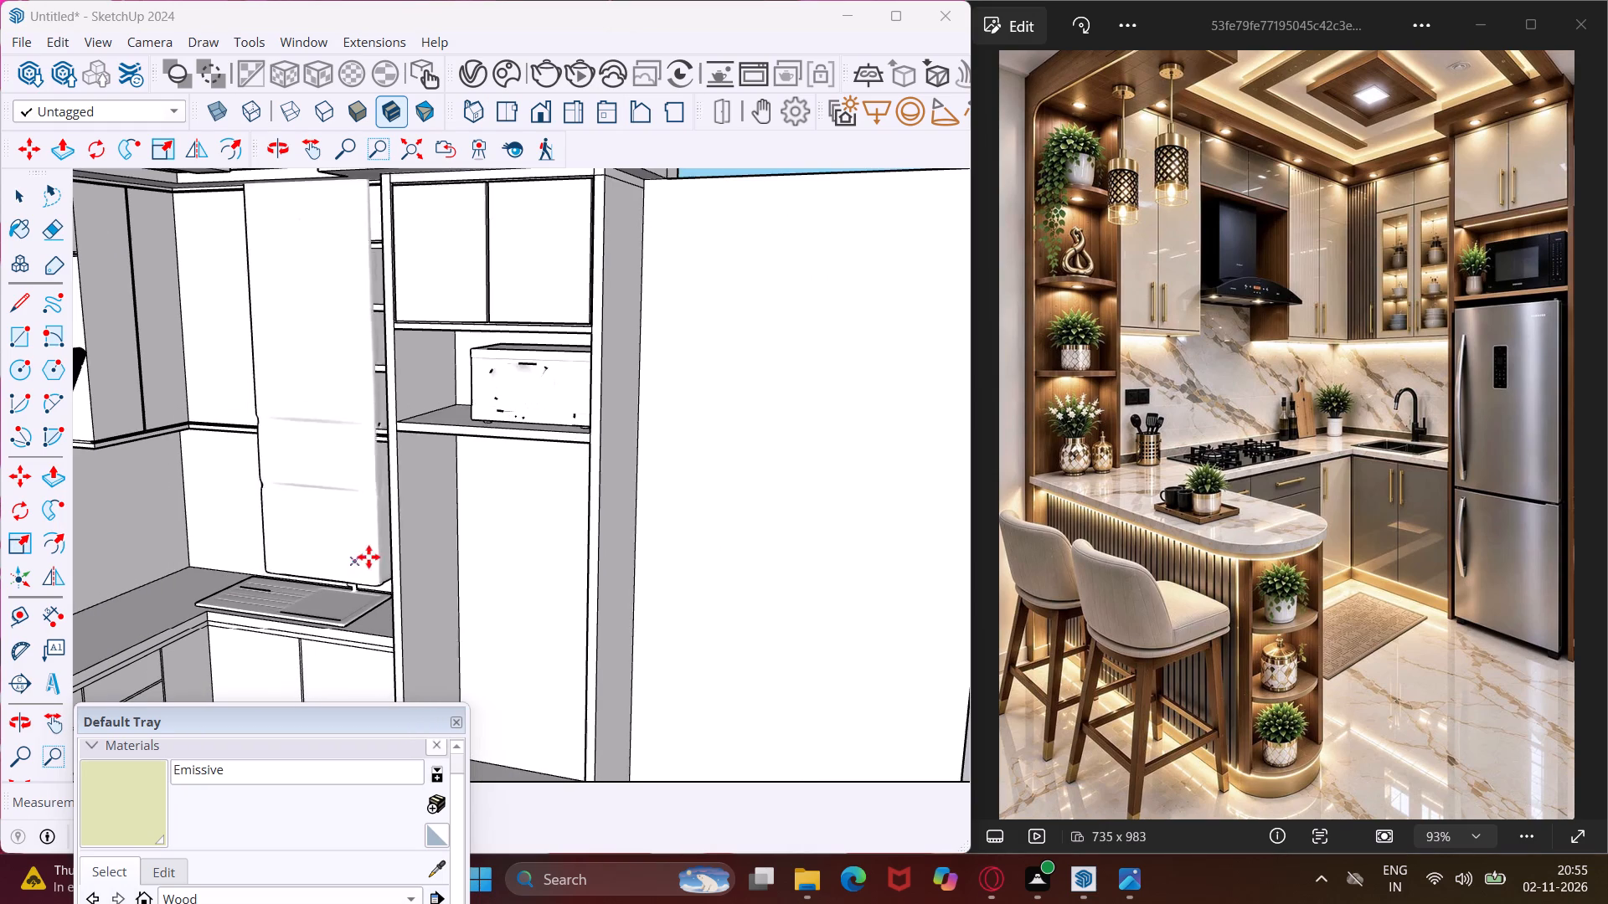
pyautogui.scroll(-11, 450, 583)
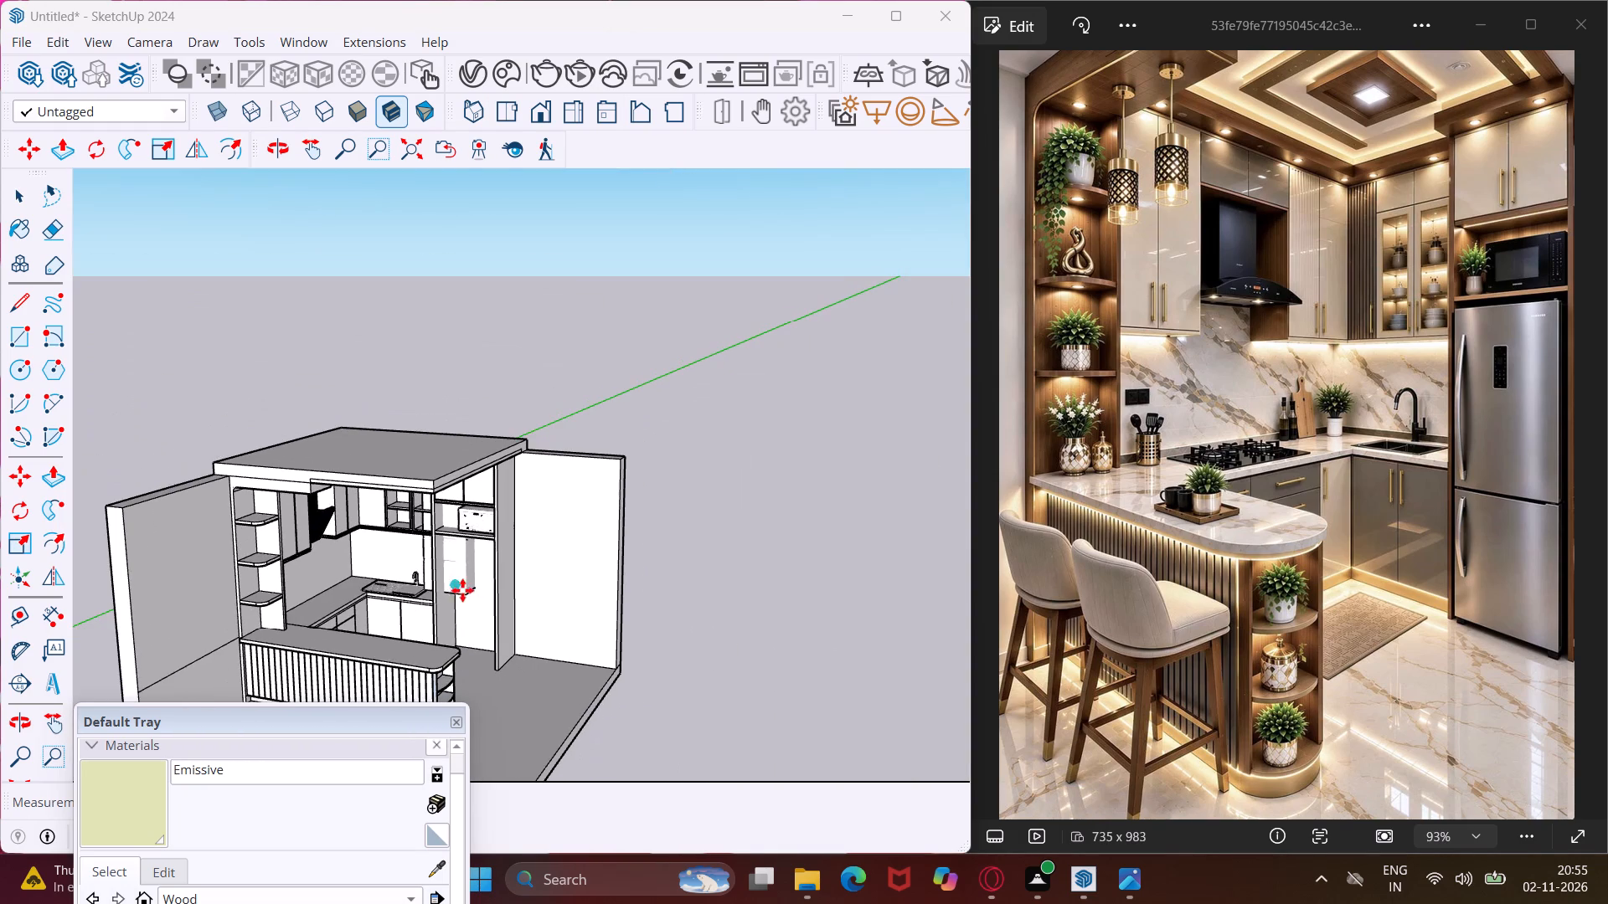
pyautogui.scroll(9, 480, 656)
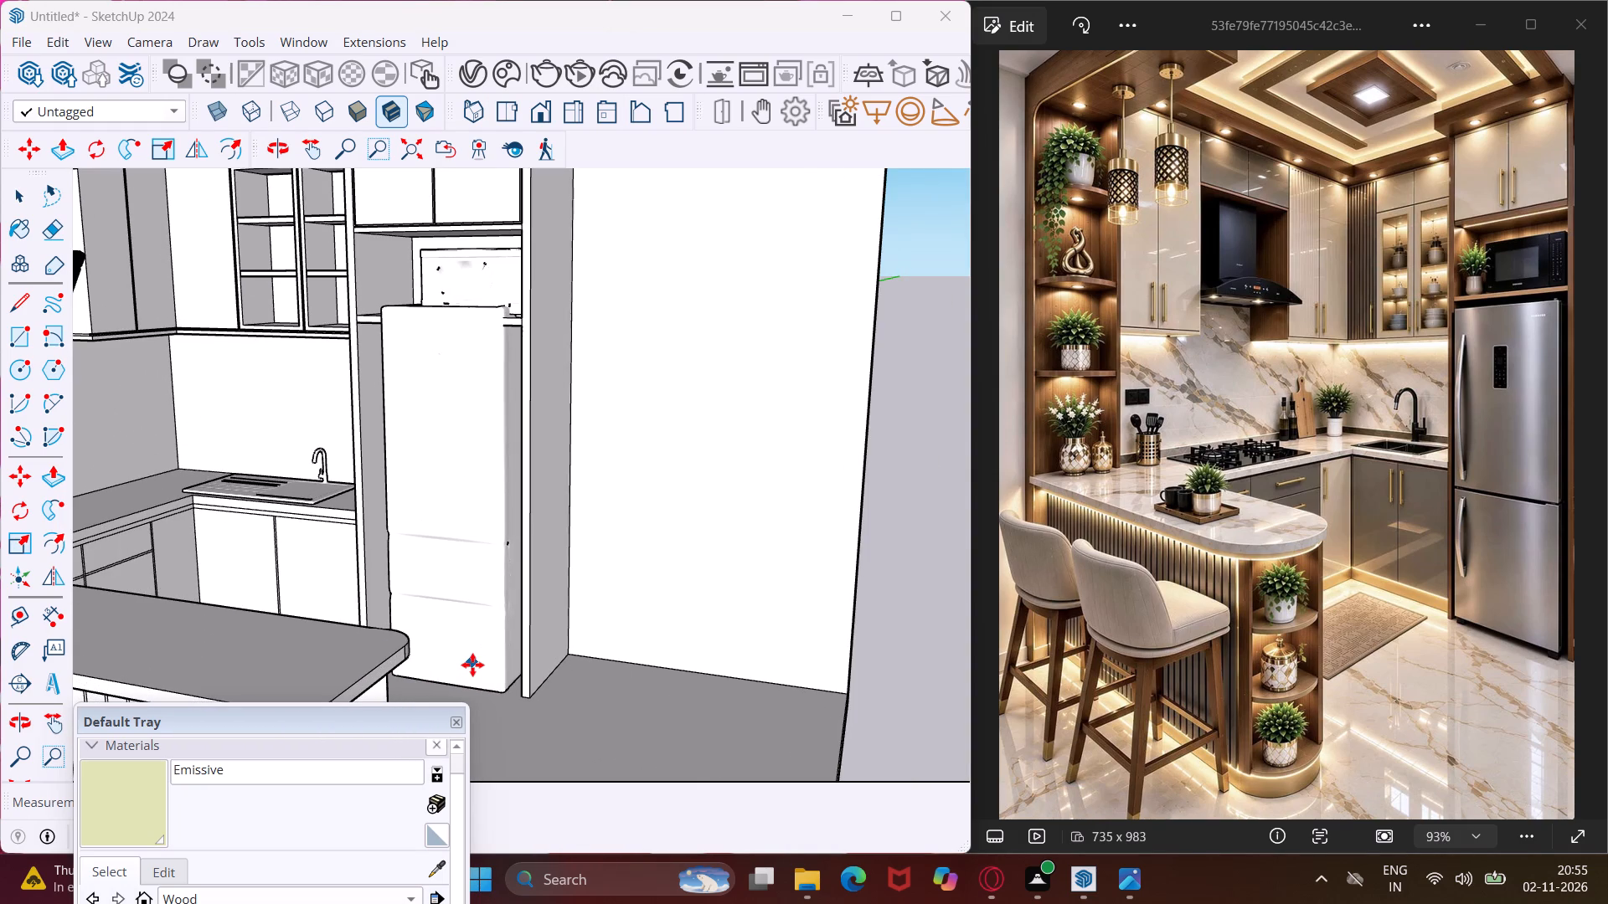
pyautogui.click(472, 665)
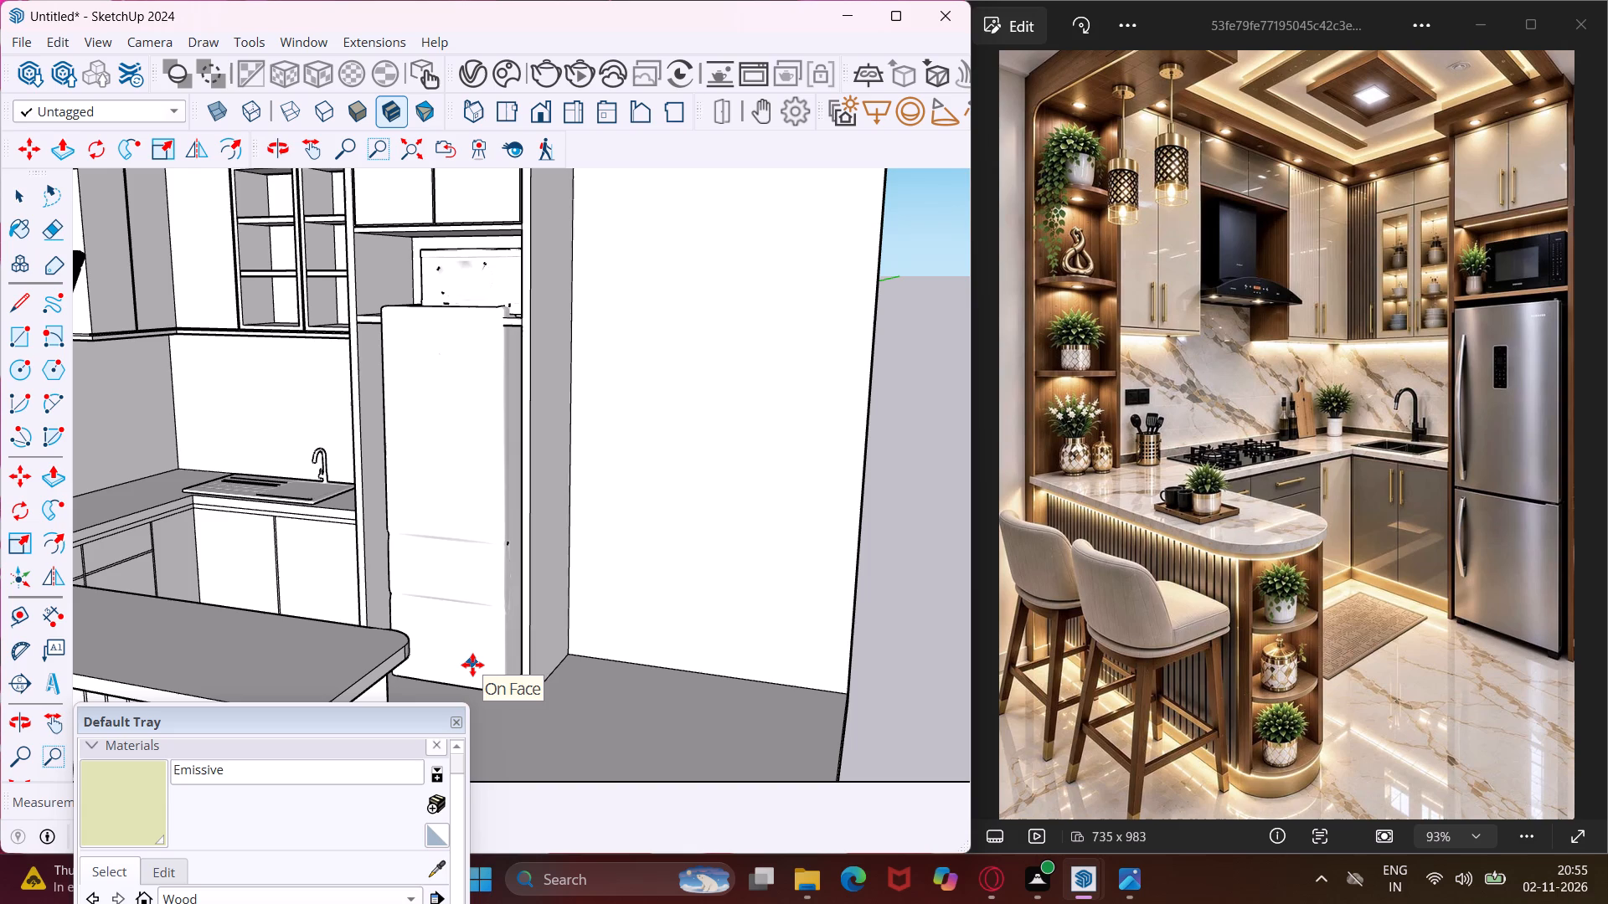
pyautogui.press('Escape')
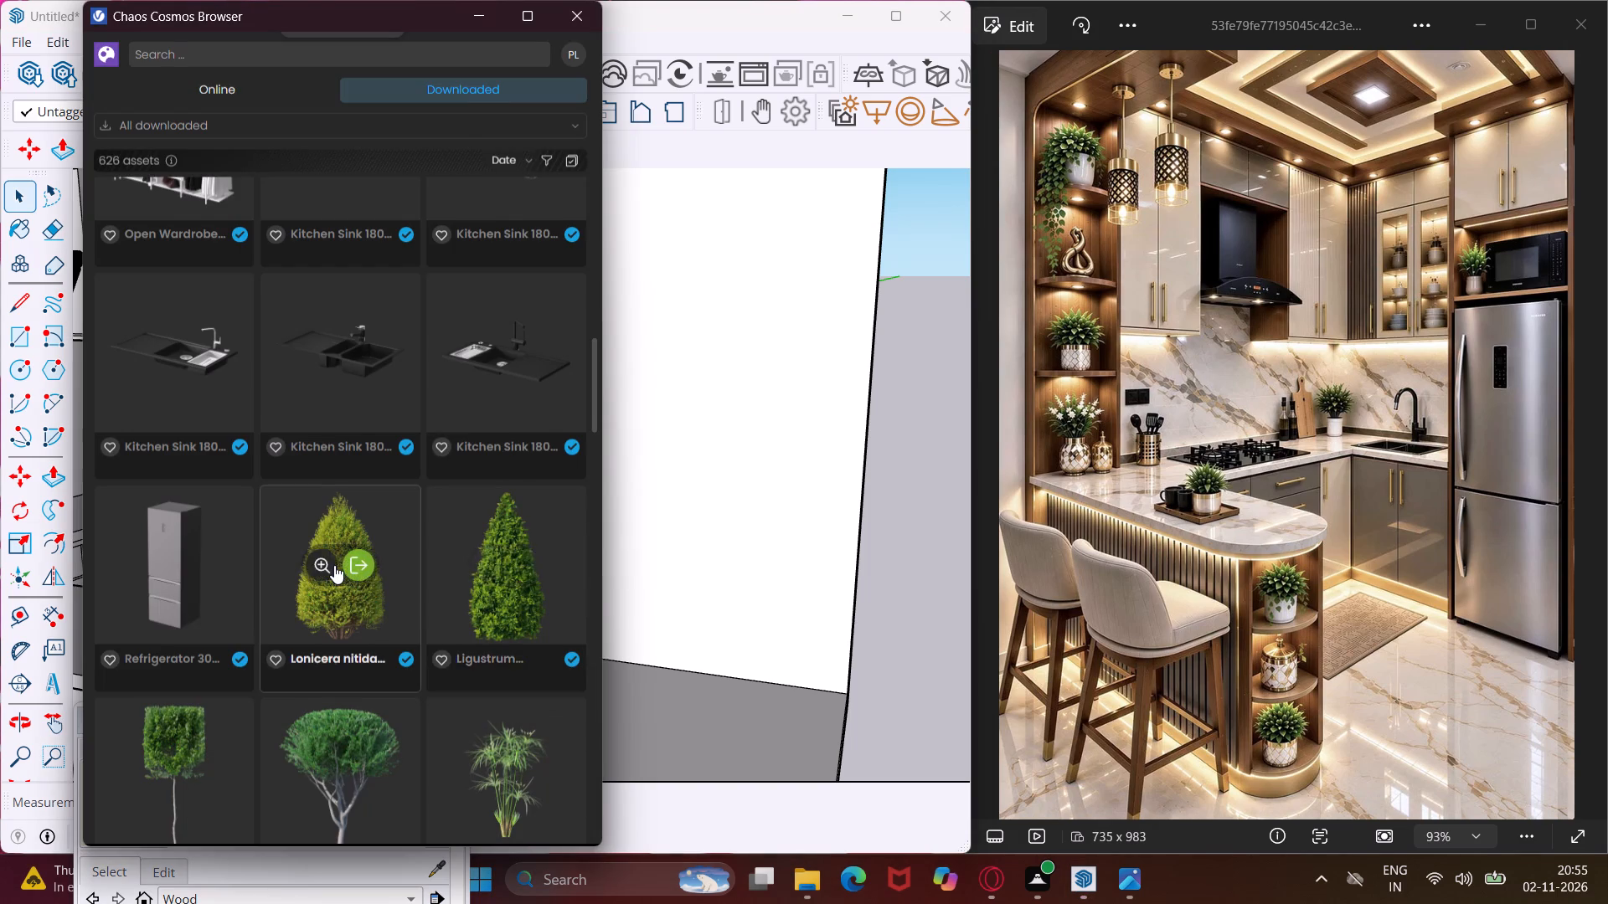
# Look through the downloaded Chaos Cosmos assets for light fixtures, decor and furniture suited to the kitchen.
pyautogui.scroll(-8, 334, 565)
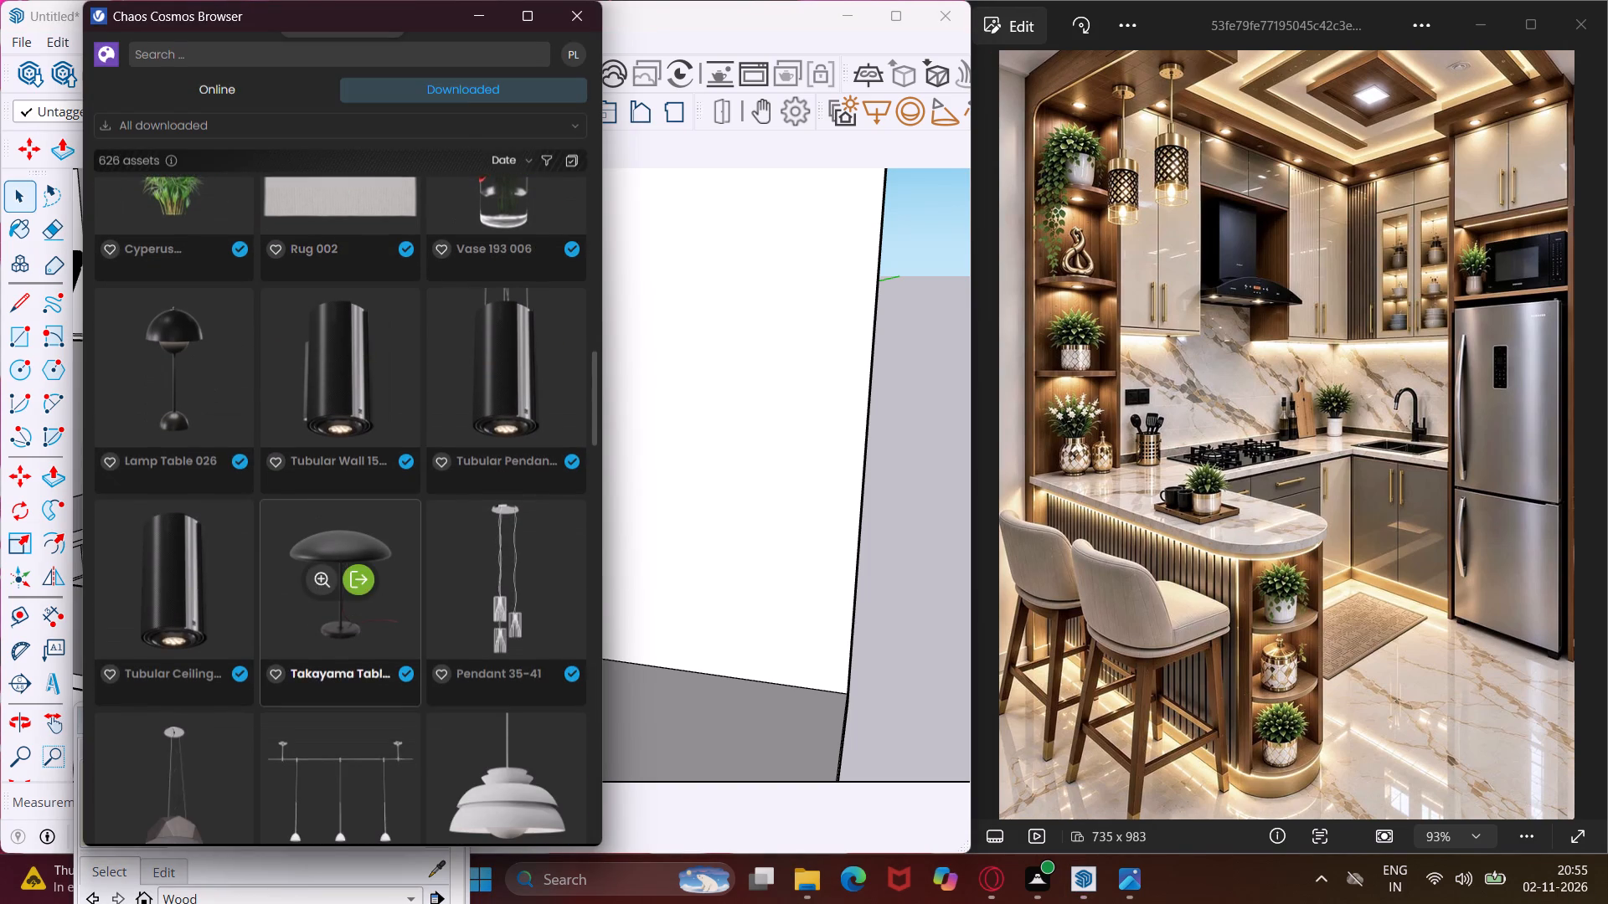
pyautogui.scroll(-5, 334, 565)
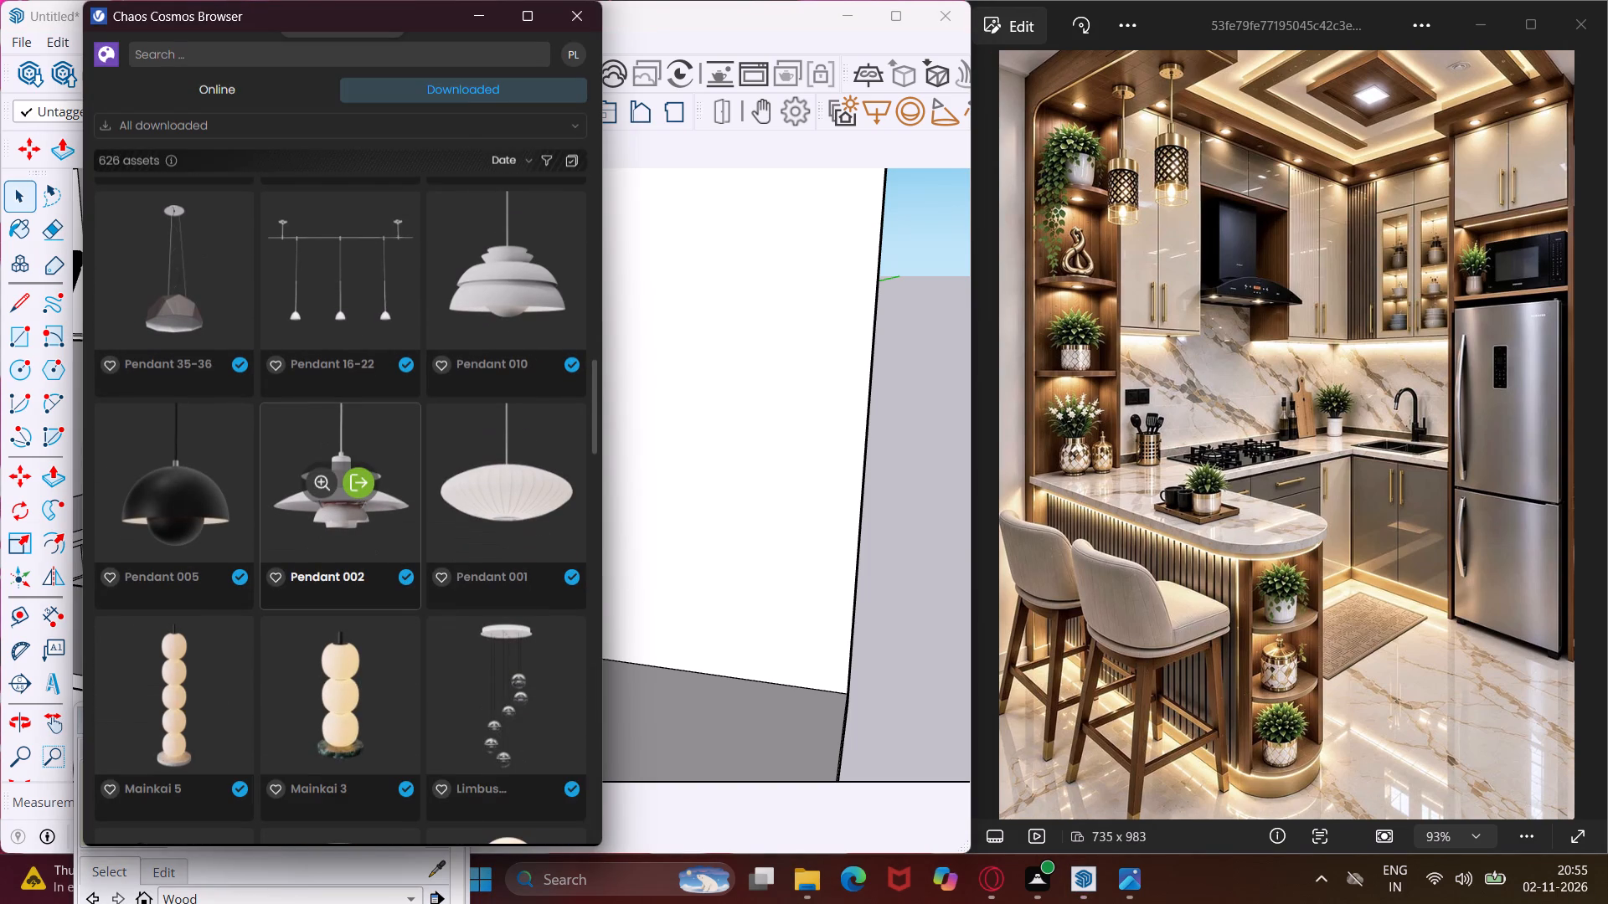
pyautogui.scroll(4, 334, 565)
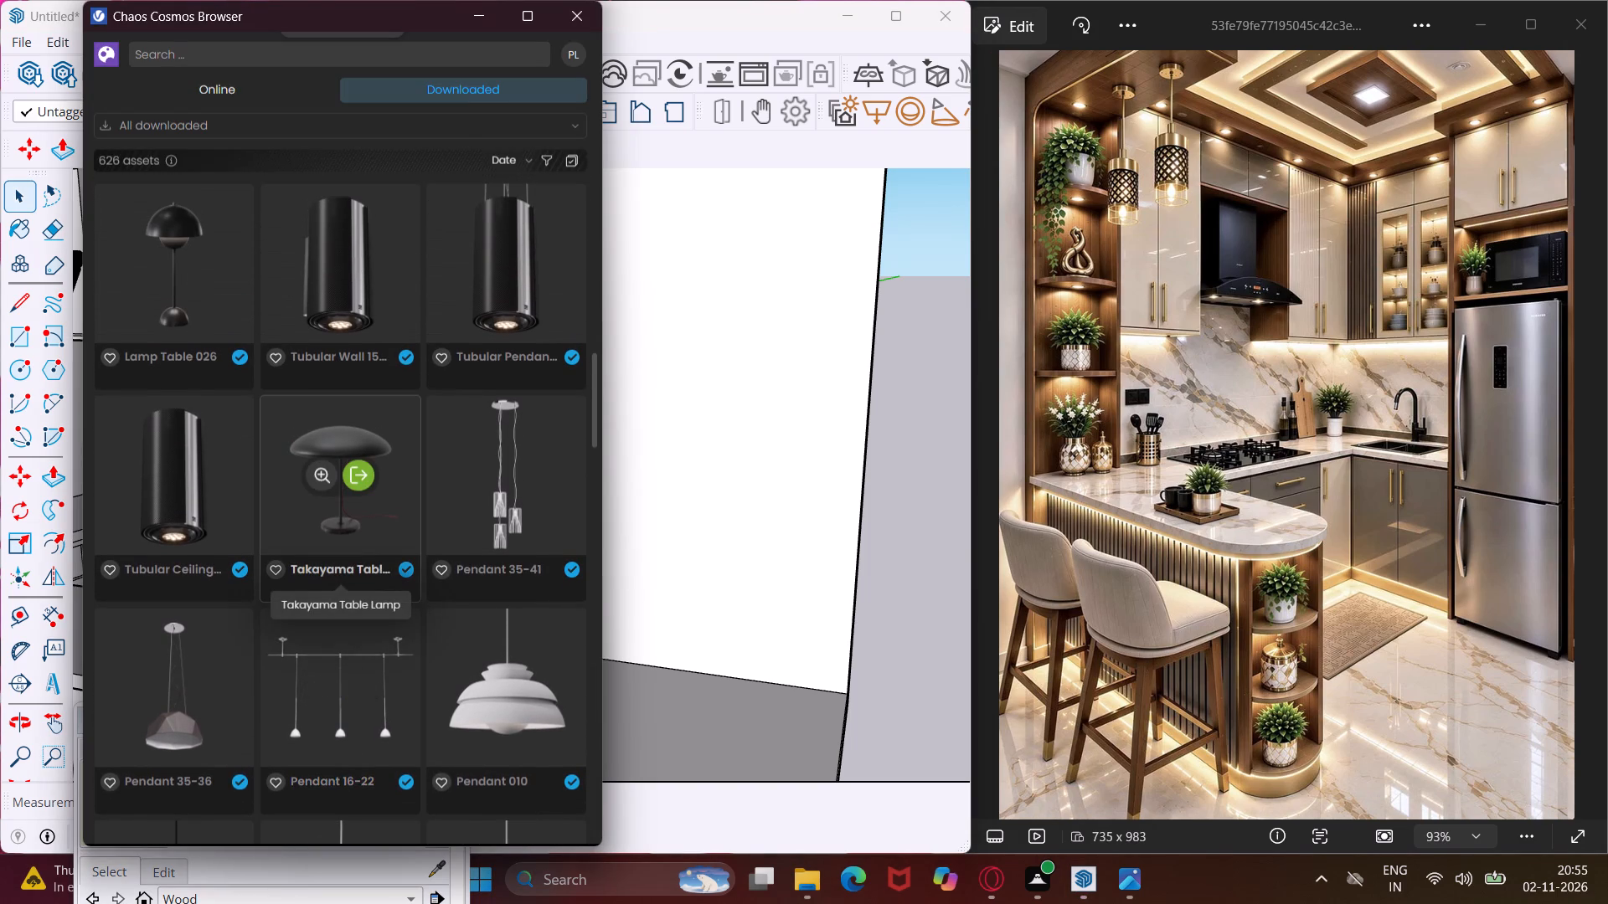
pyautogui.scroll(3, 334, 565)
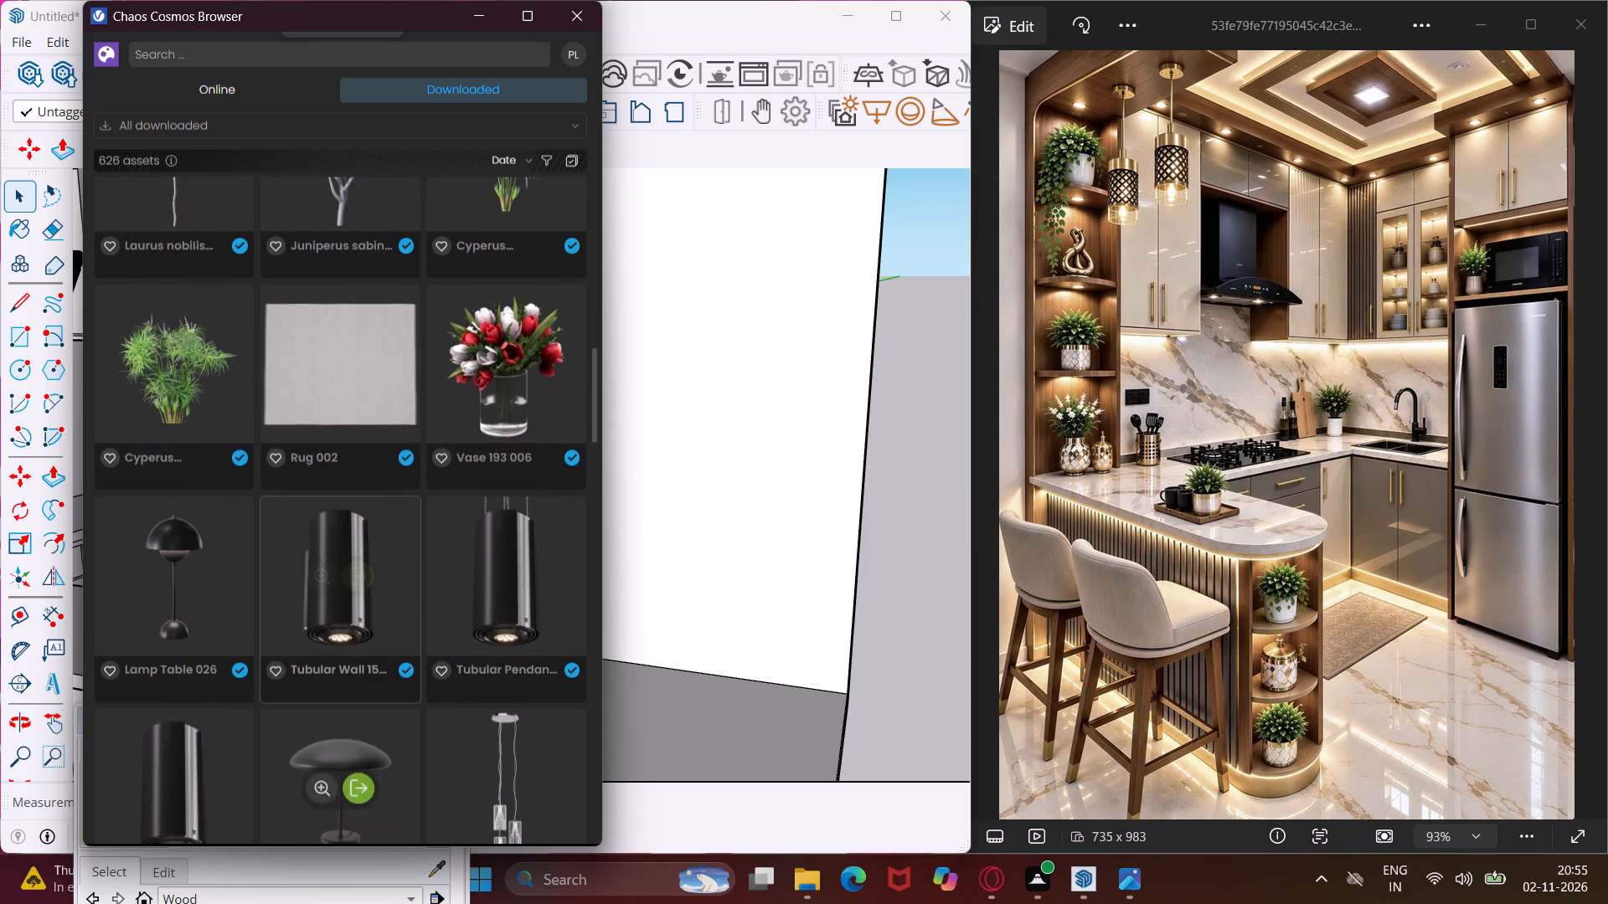
pyautogui.scroll(-9, 334, 565)
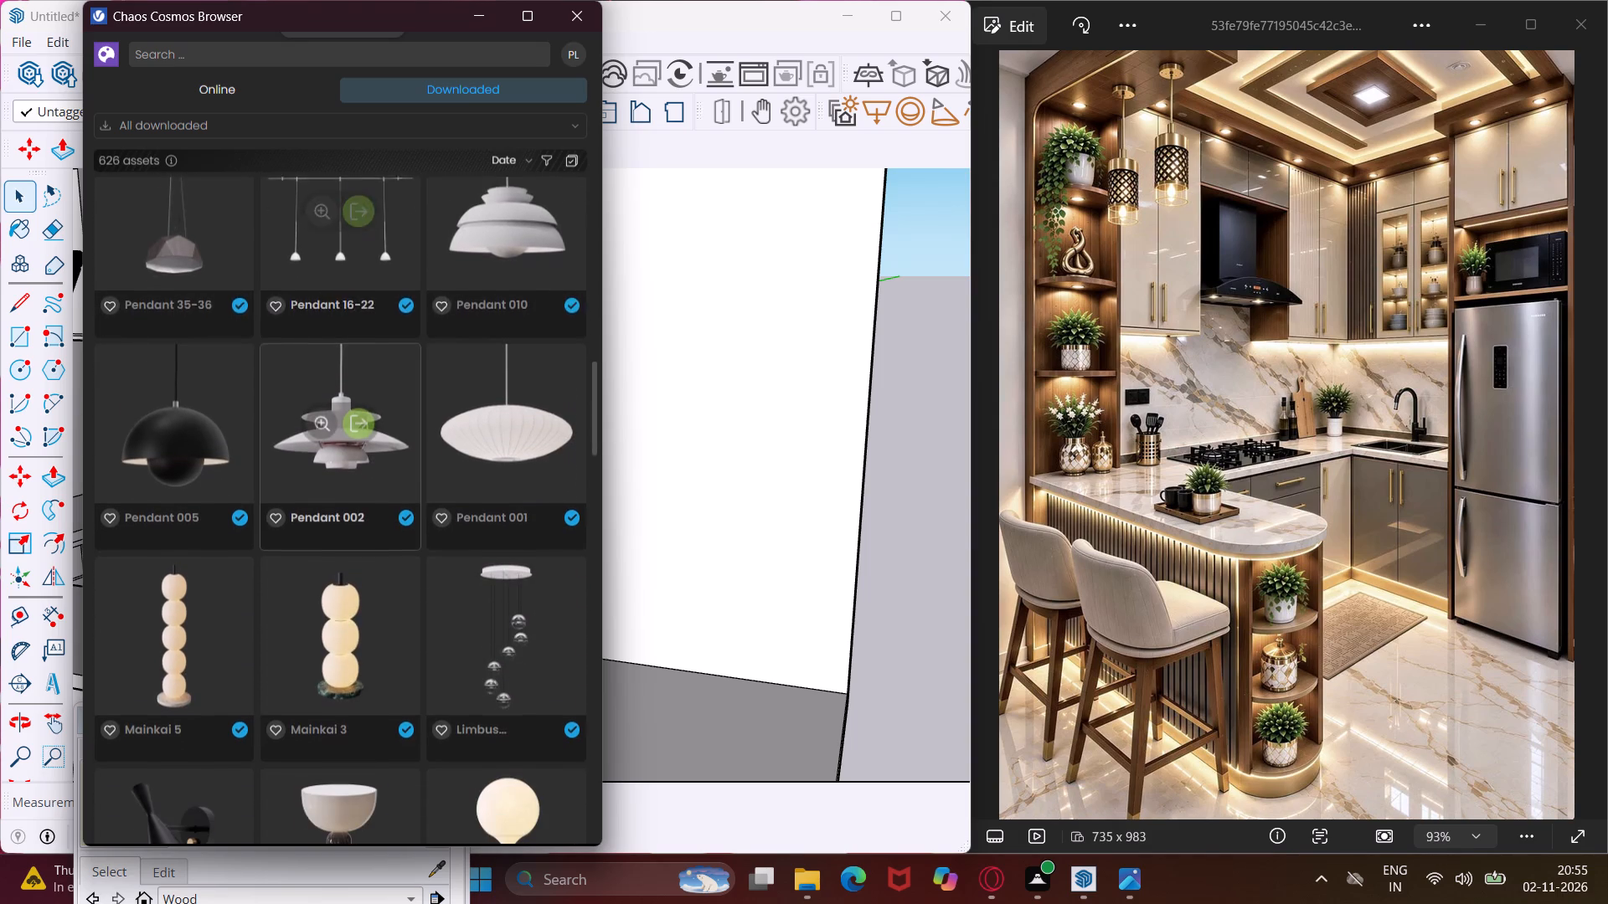
pyautogui.scroll(-6, 334, 565)
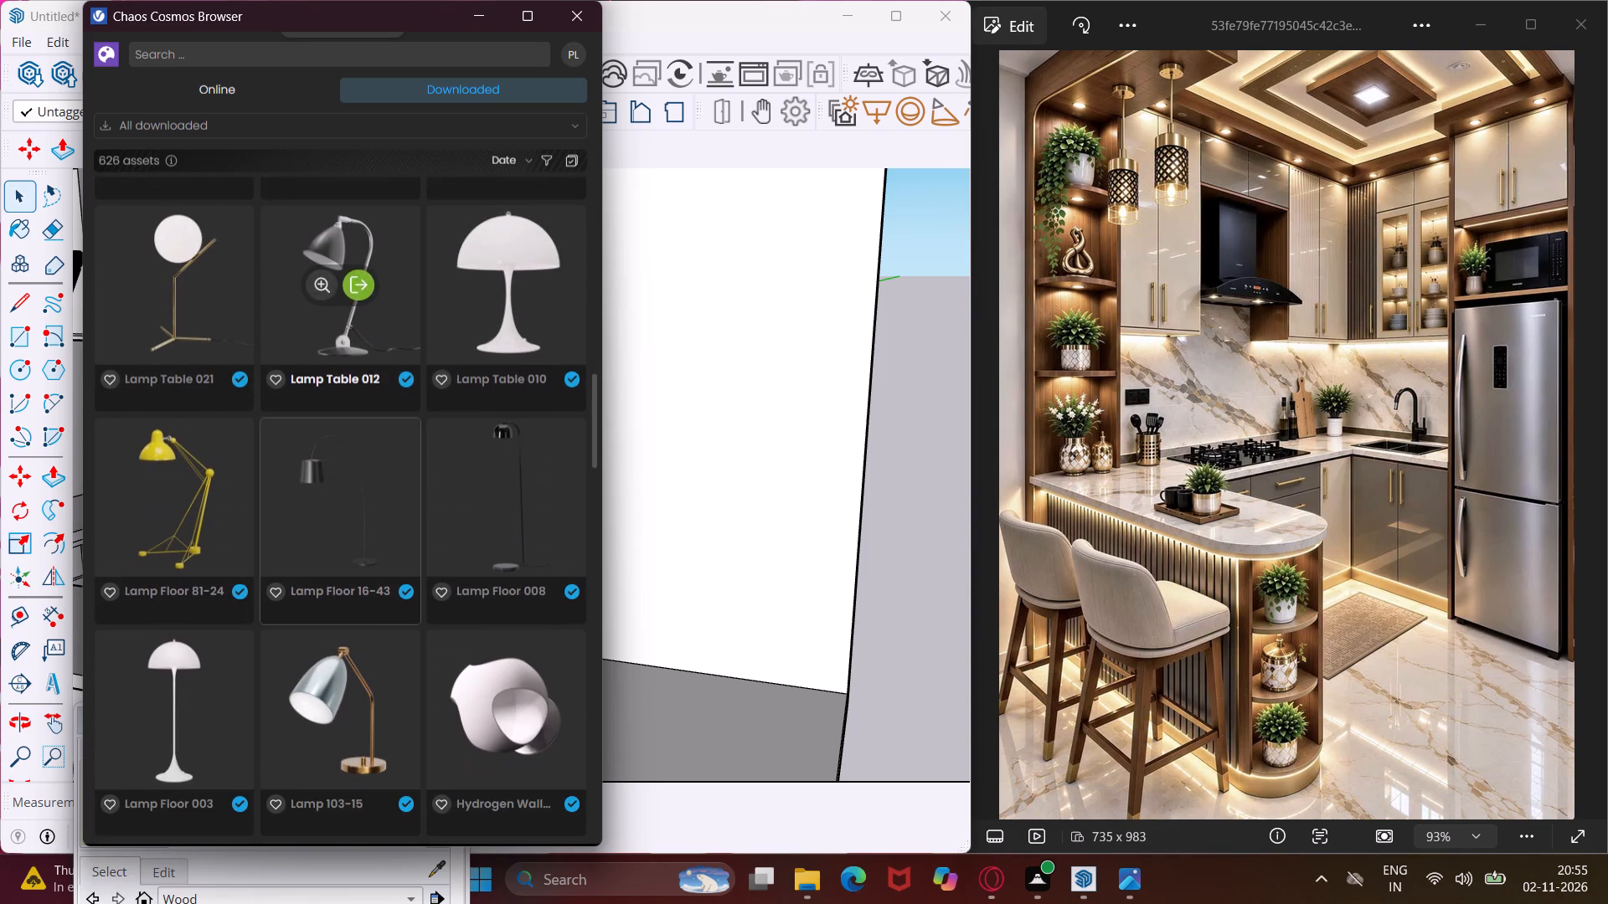
pyautogui.scroll(-7, 334, 565)
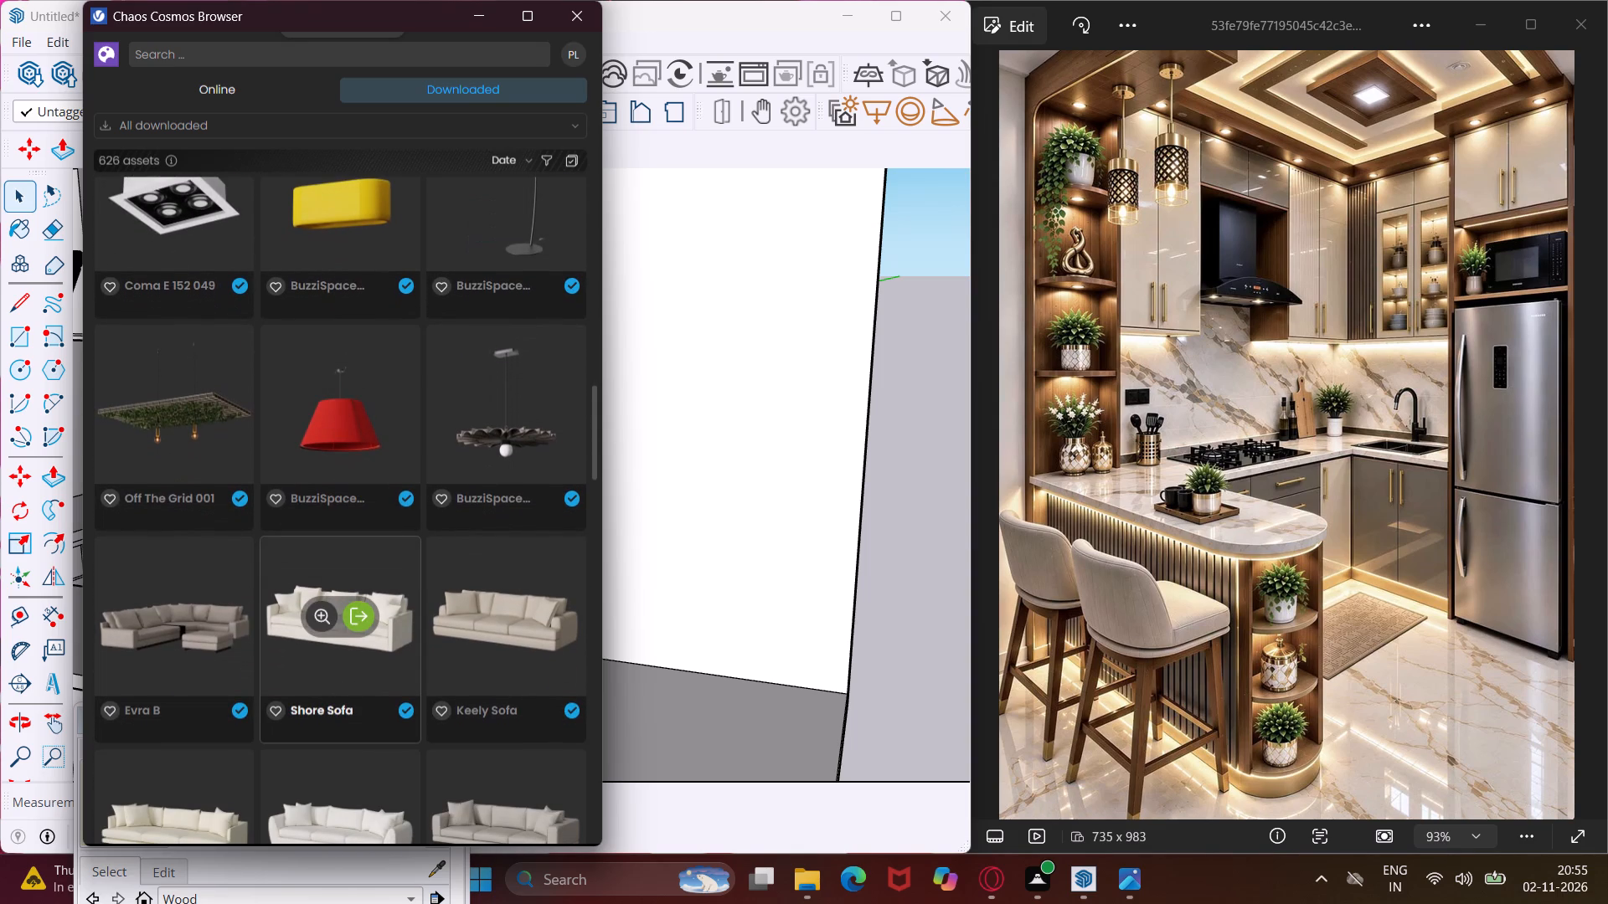
pyautogui.scroll(-7, 334, 565)
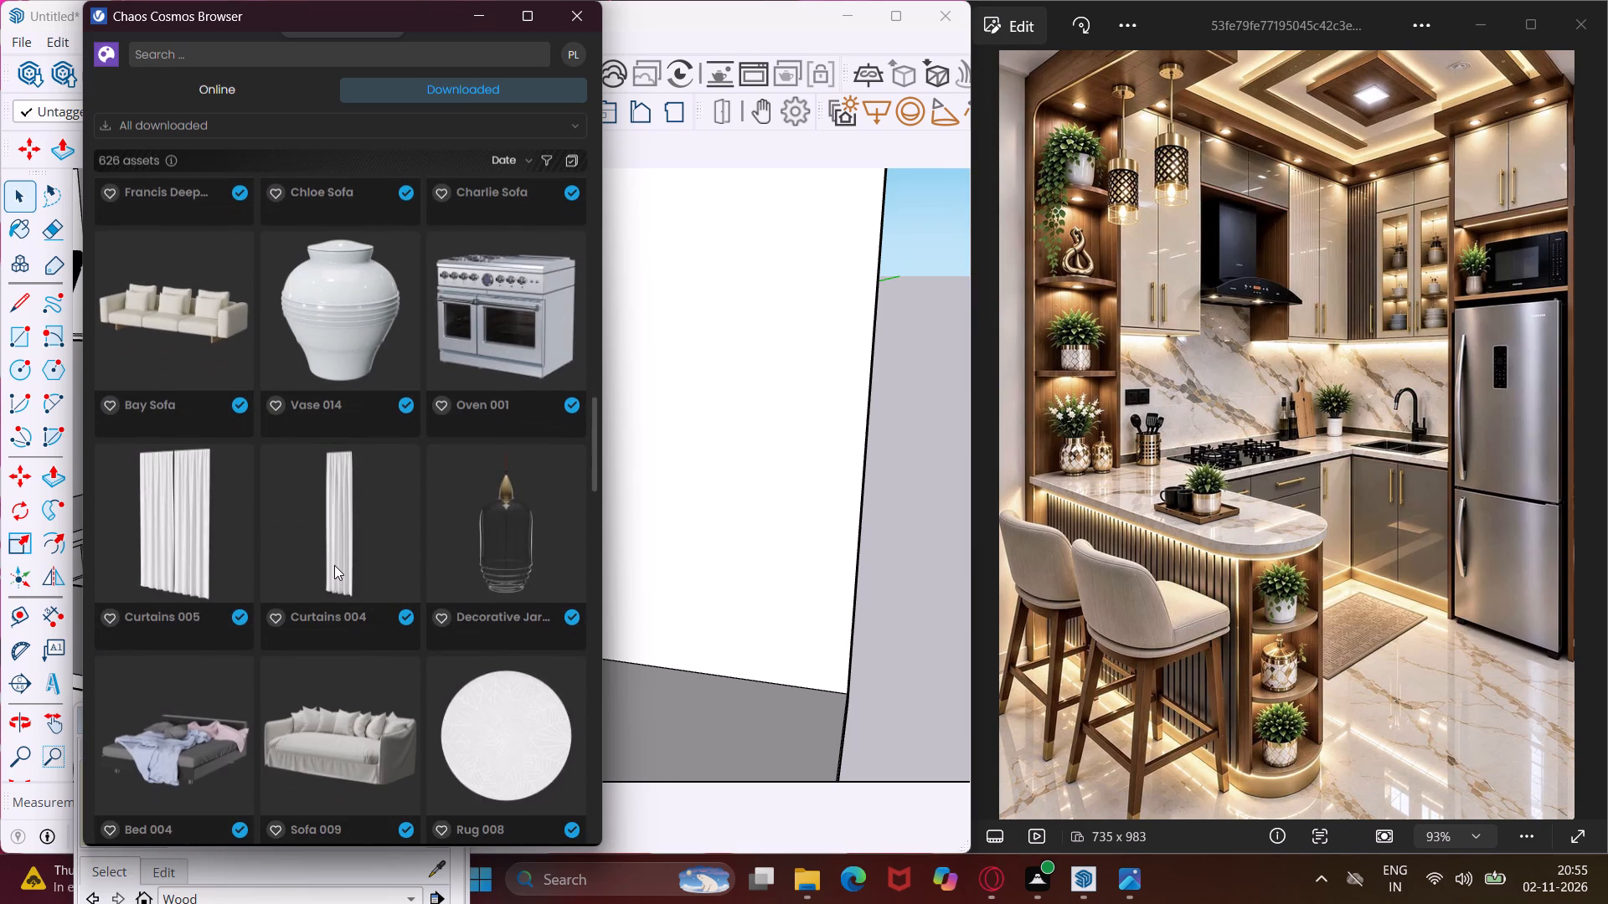
pyautogui.scroll(-10, 334, 565)
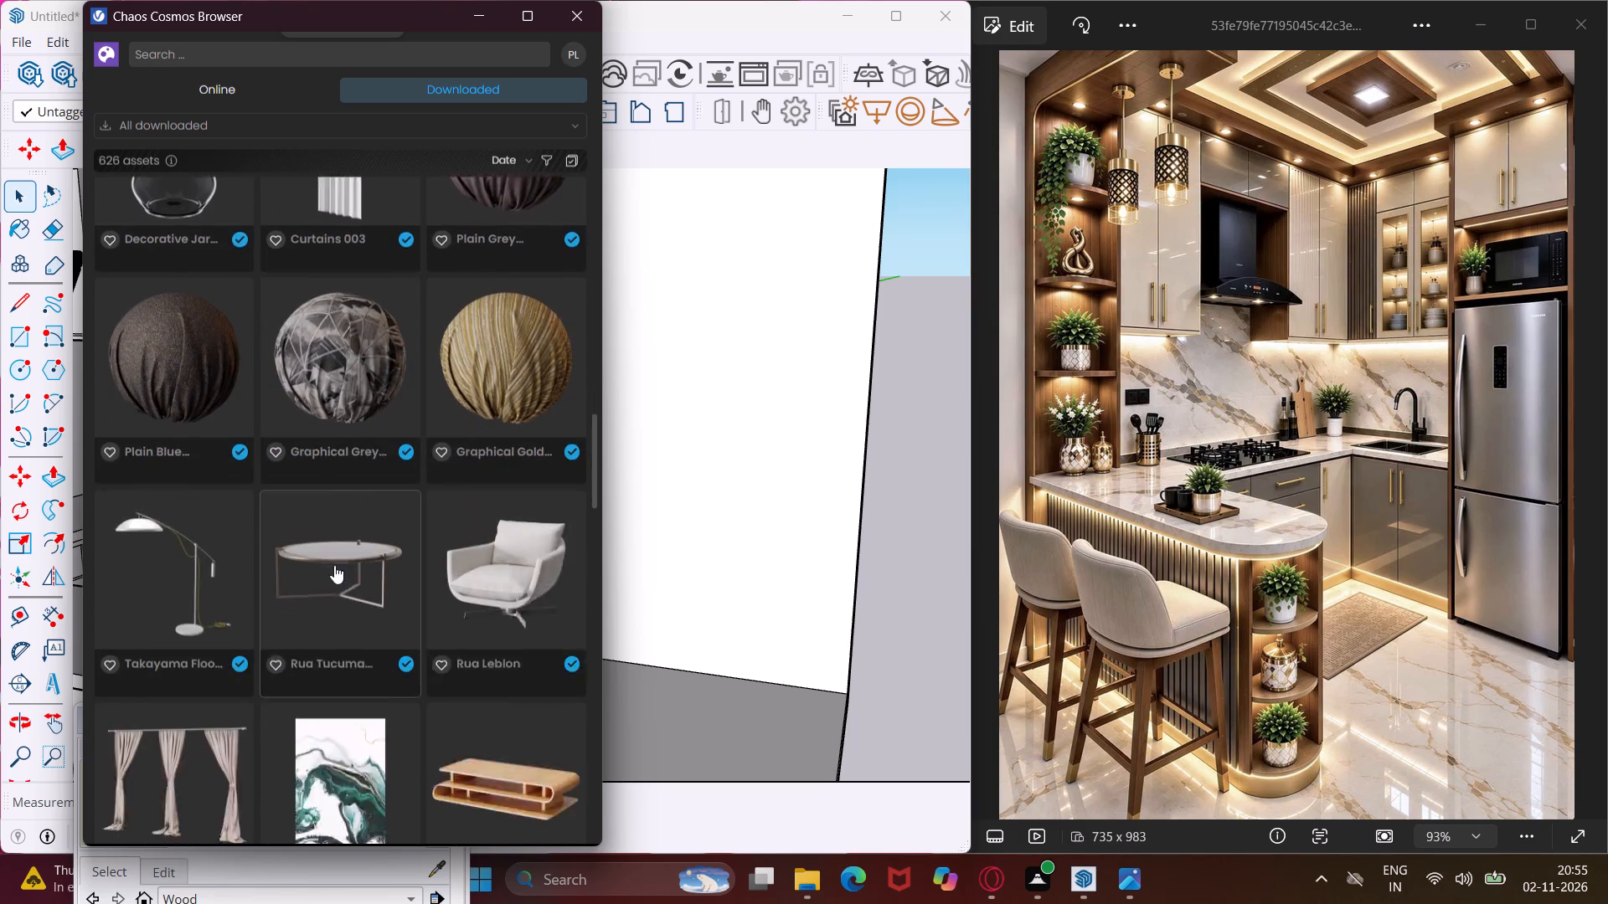
pyautogui.scroll(-12, 334, 565)
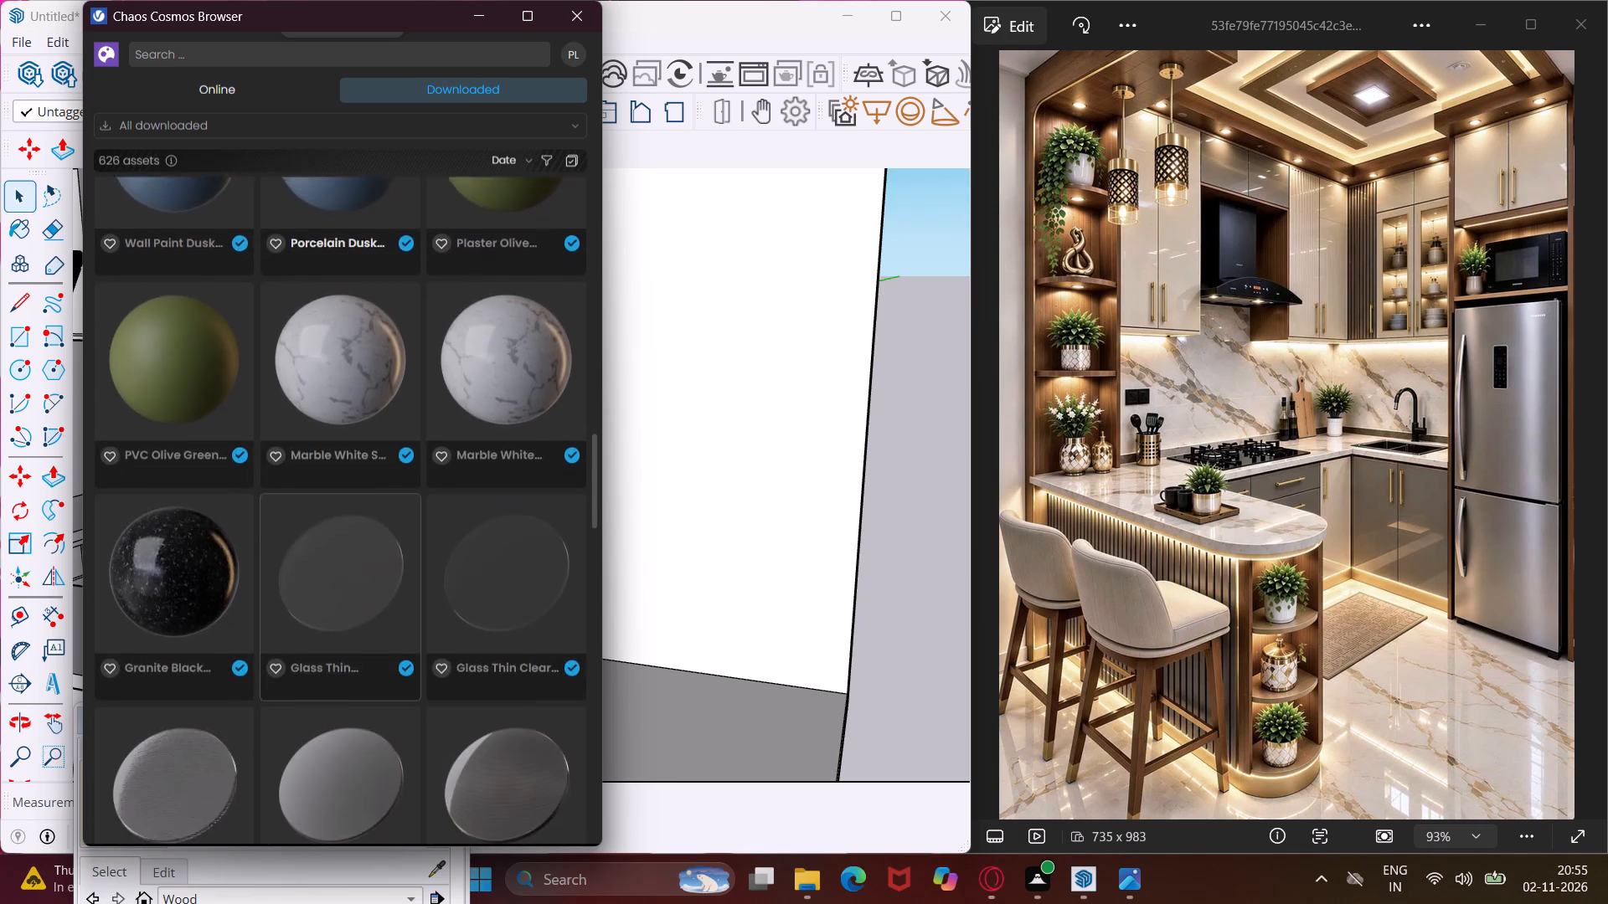
pyautogui.scroll(-11, 339, 562)
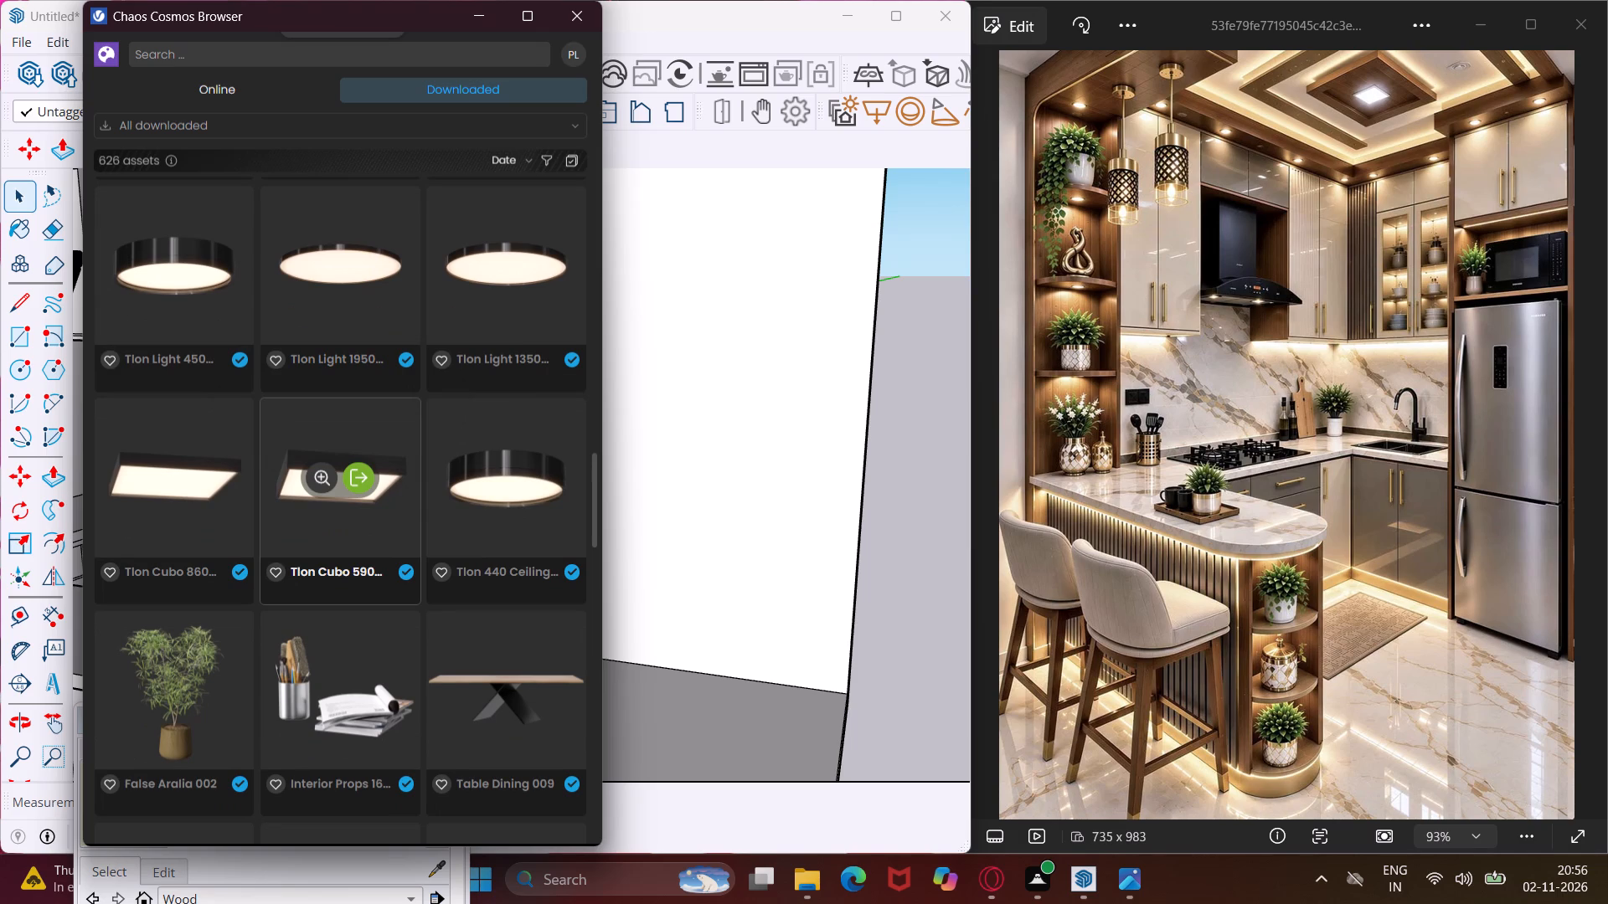
# Import the round Tlon Light 1950 asset and place one copy on the ground outside the room, beside the floor slab.
pyautogui.click(369, 275)
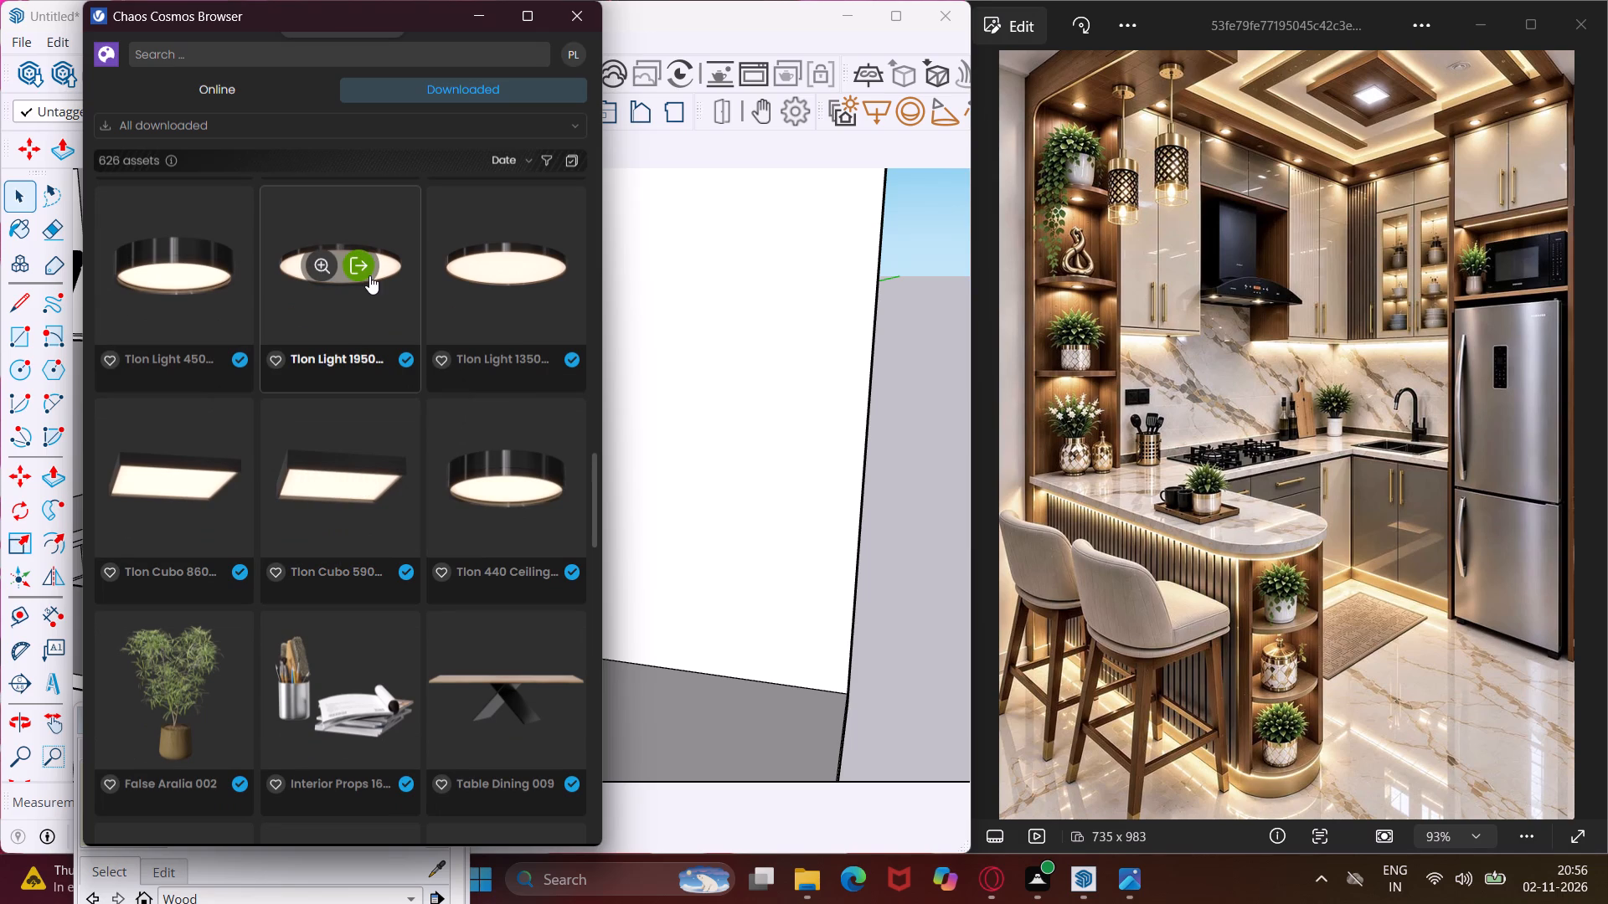
pyautogui.scroll(-10, 491, 439)
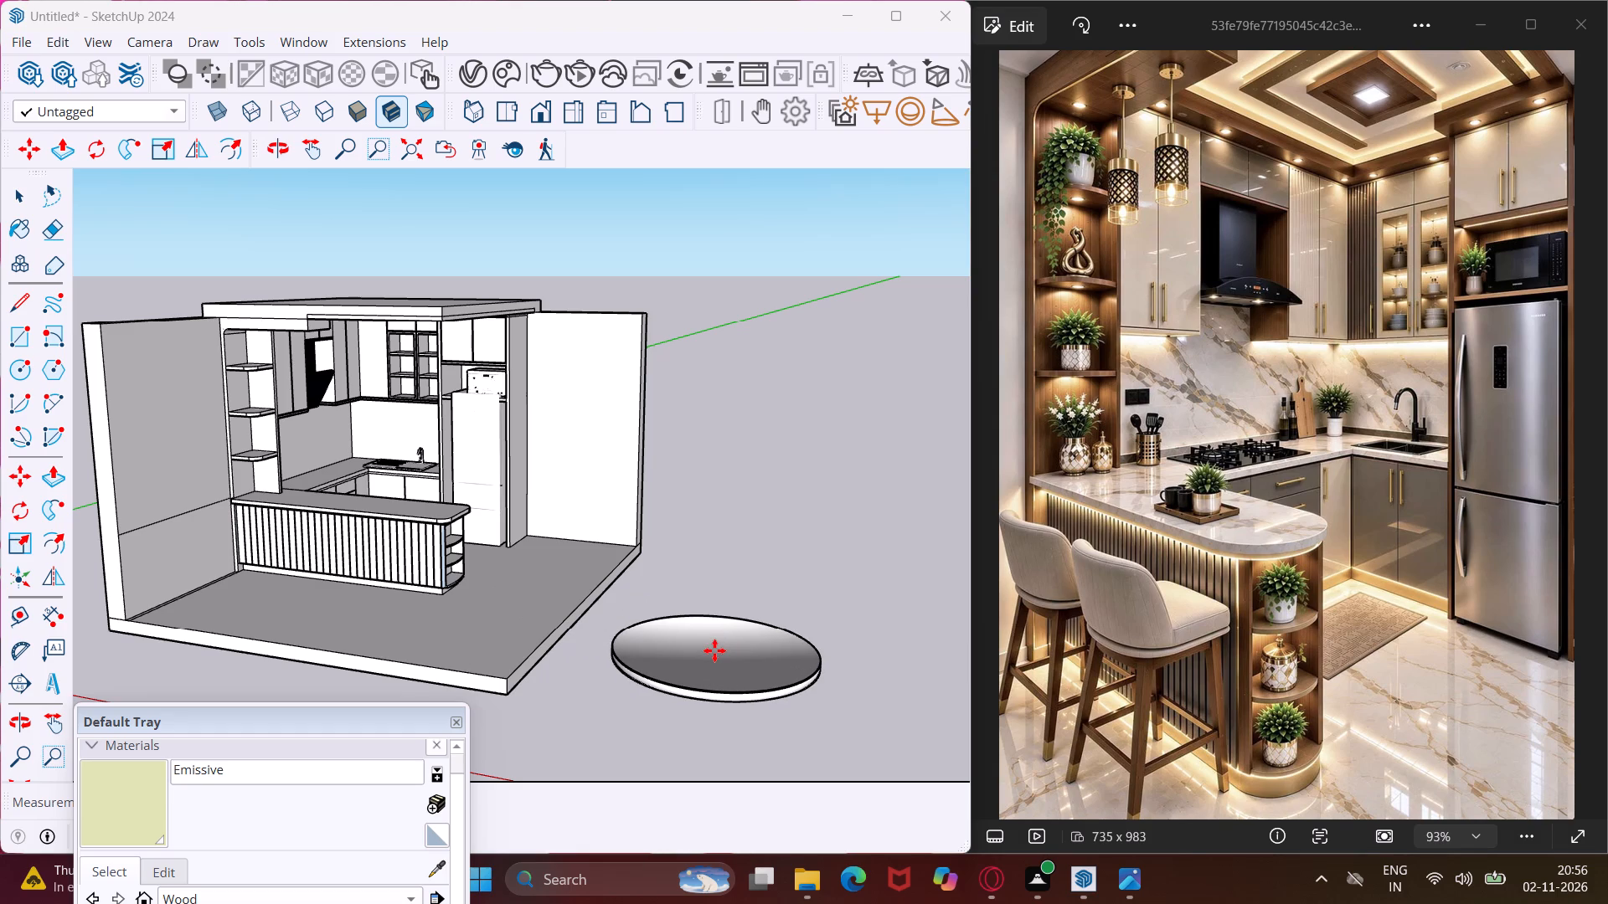
pyautogui.click(714, 650)
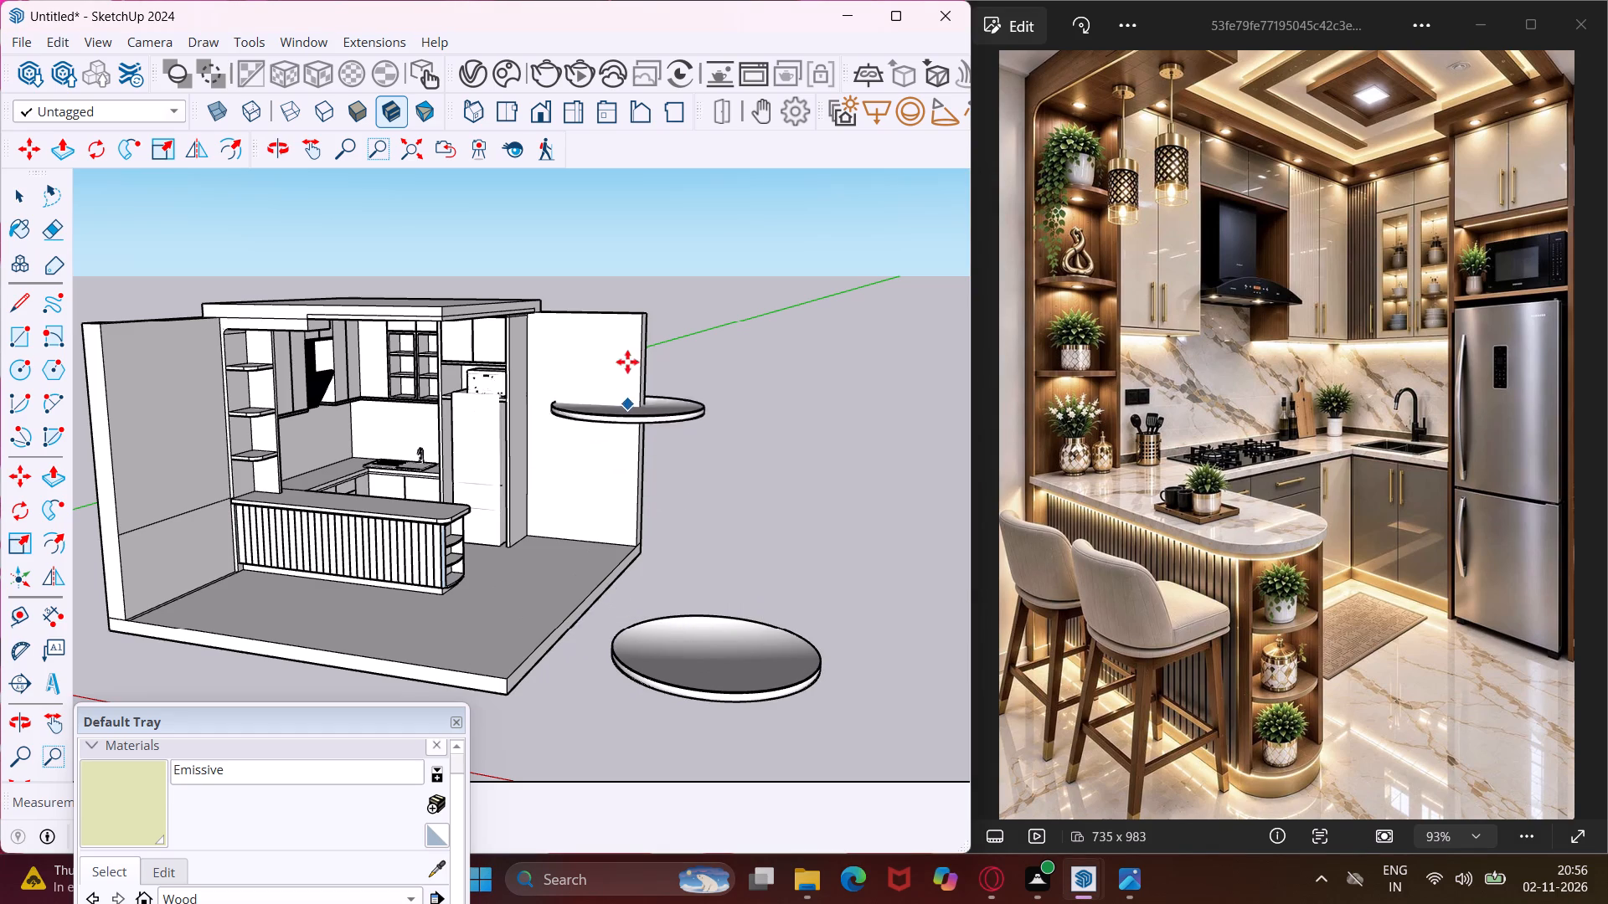
pyautogui.press('Escape')
# Import the Peperomia 450 hanging plant from the downloaded Chaos Cosmos assets and place one copy on the corner unit's top open shelf.
pyautogui.scroll(-3, 368, 604)
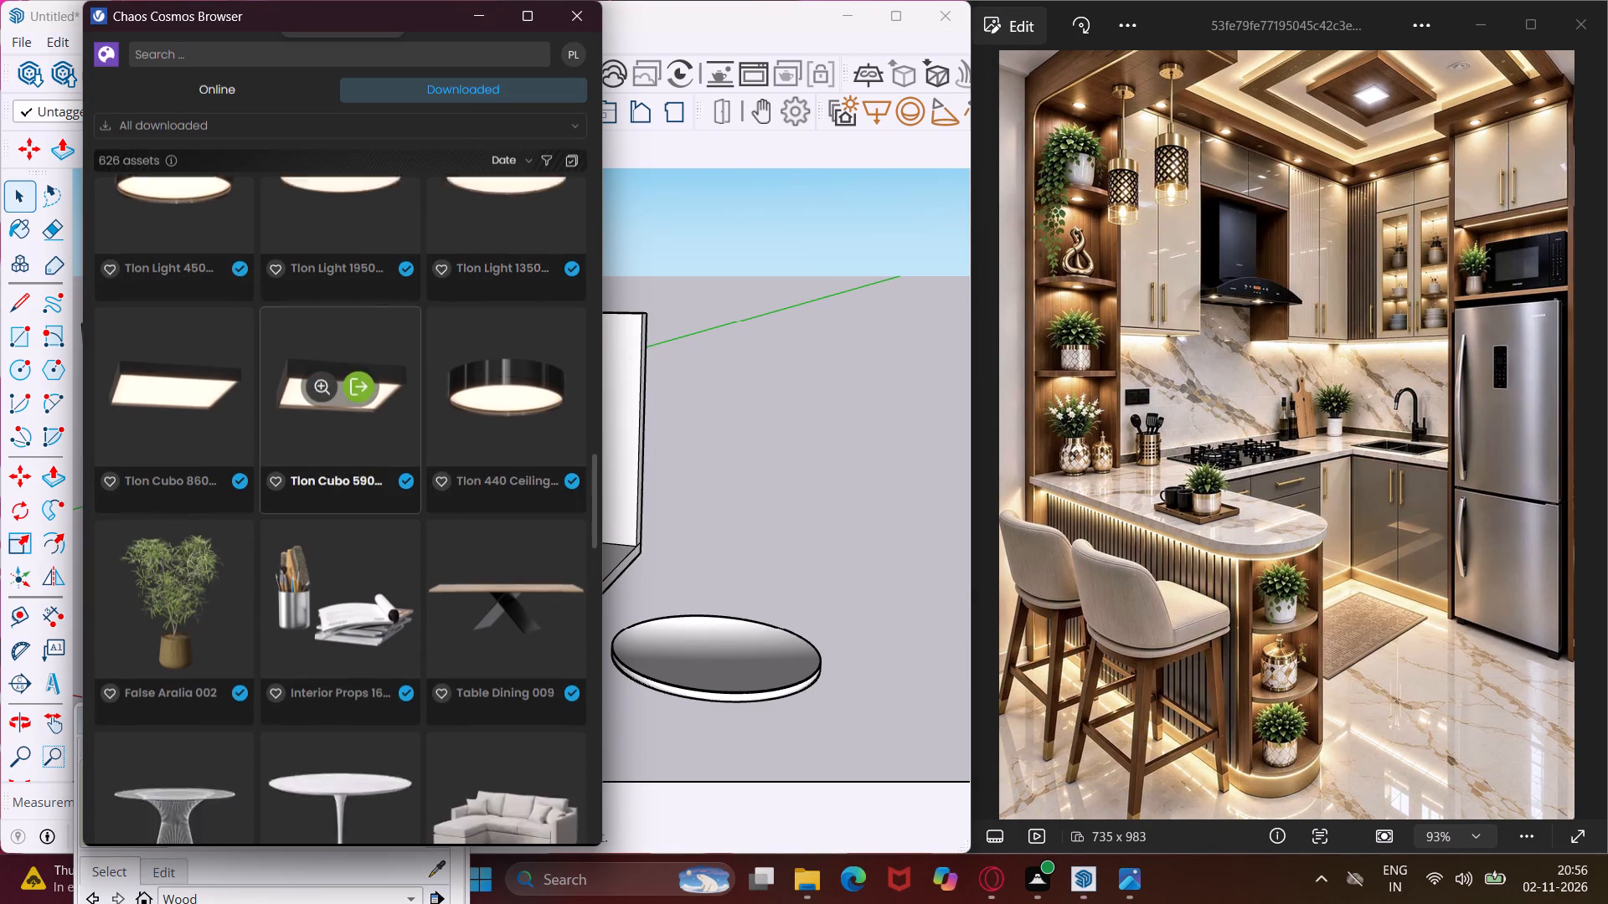
pyautogui.scroll(-4, 368, 604)
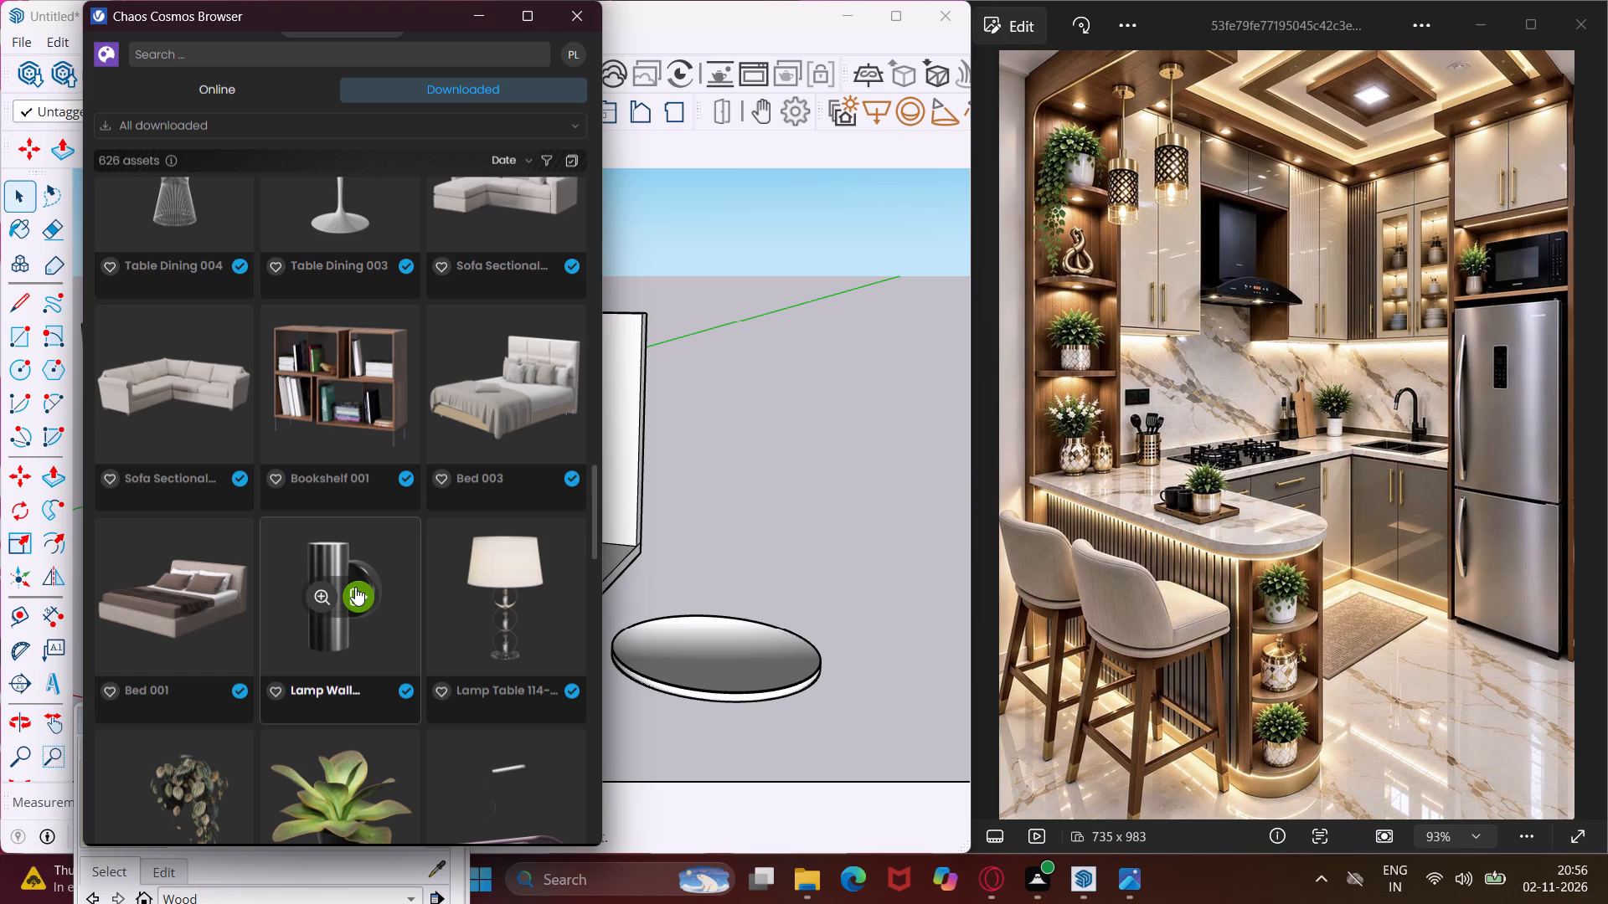
pyautogui.scroll(-3, 301, 679)
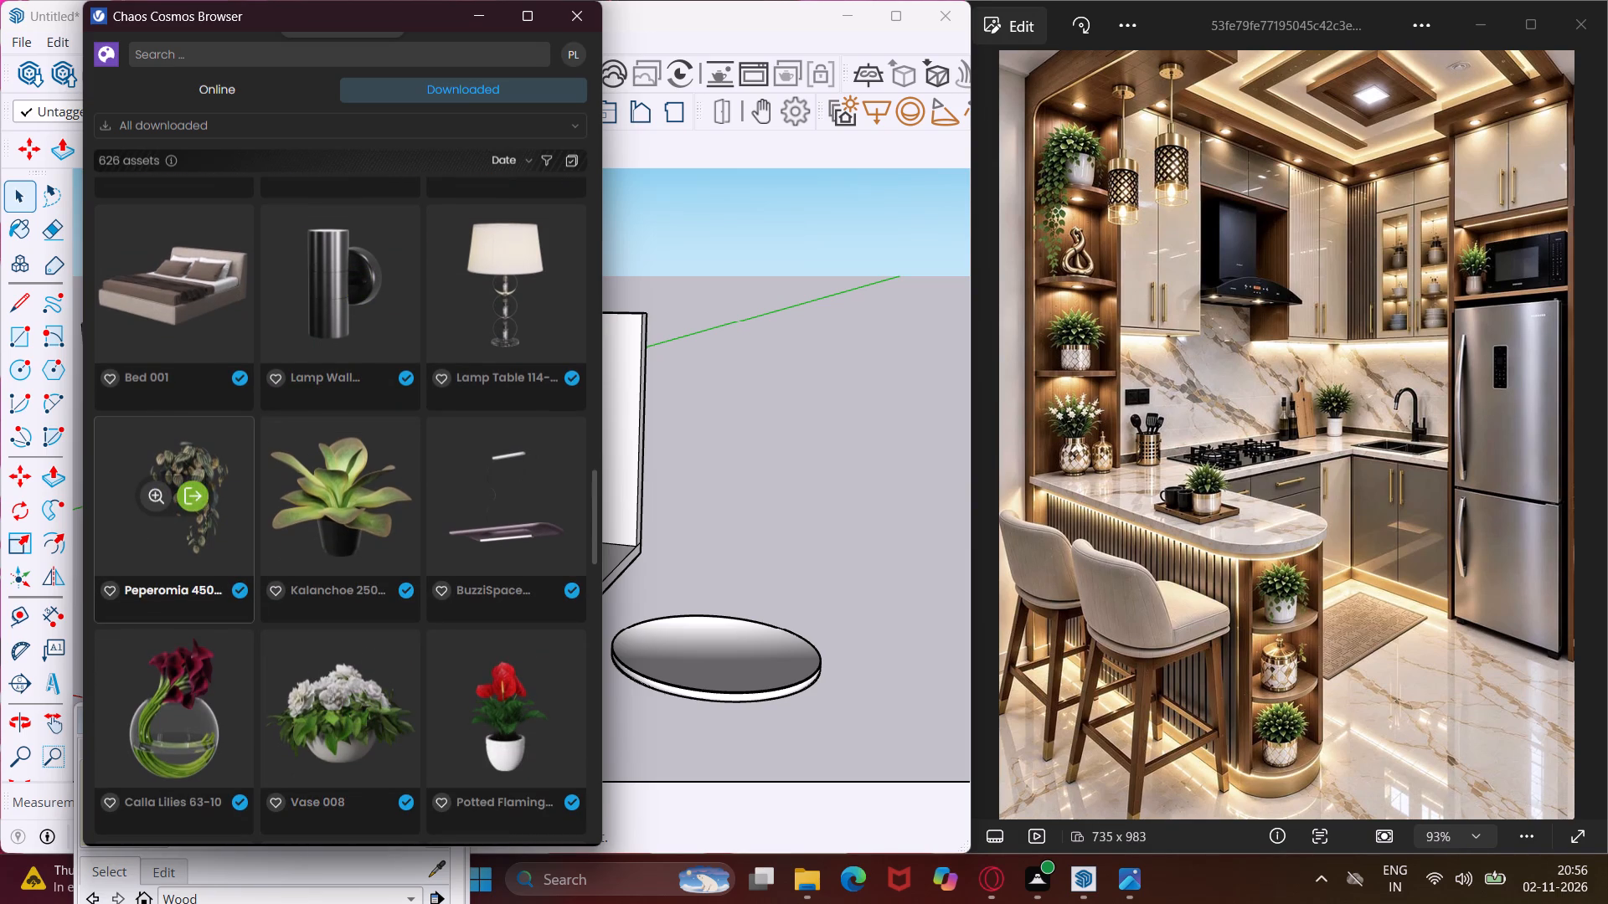
pyautogui.click(186, 489)
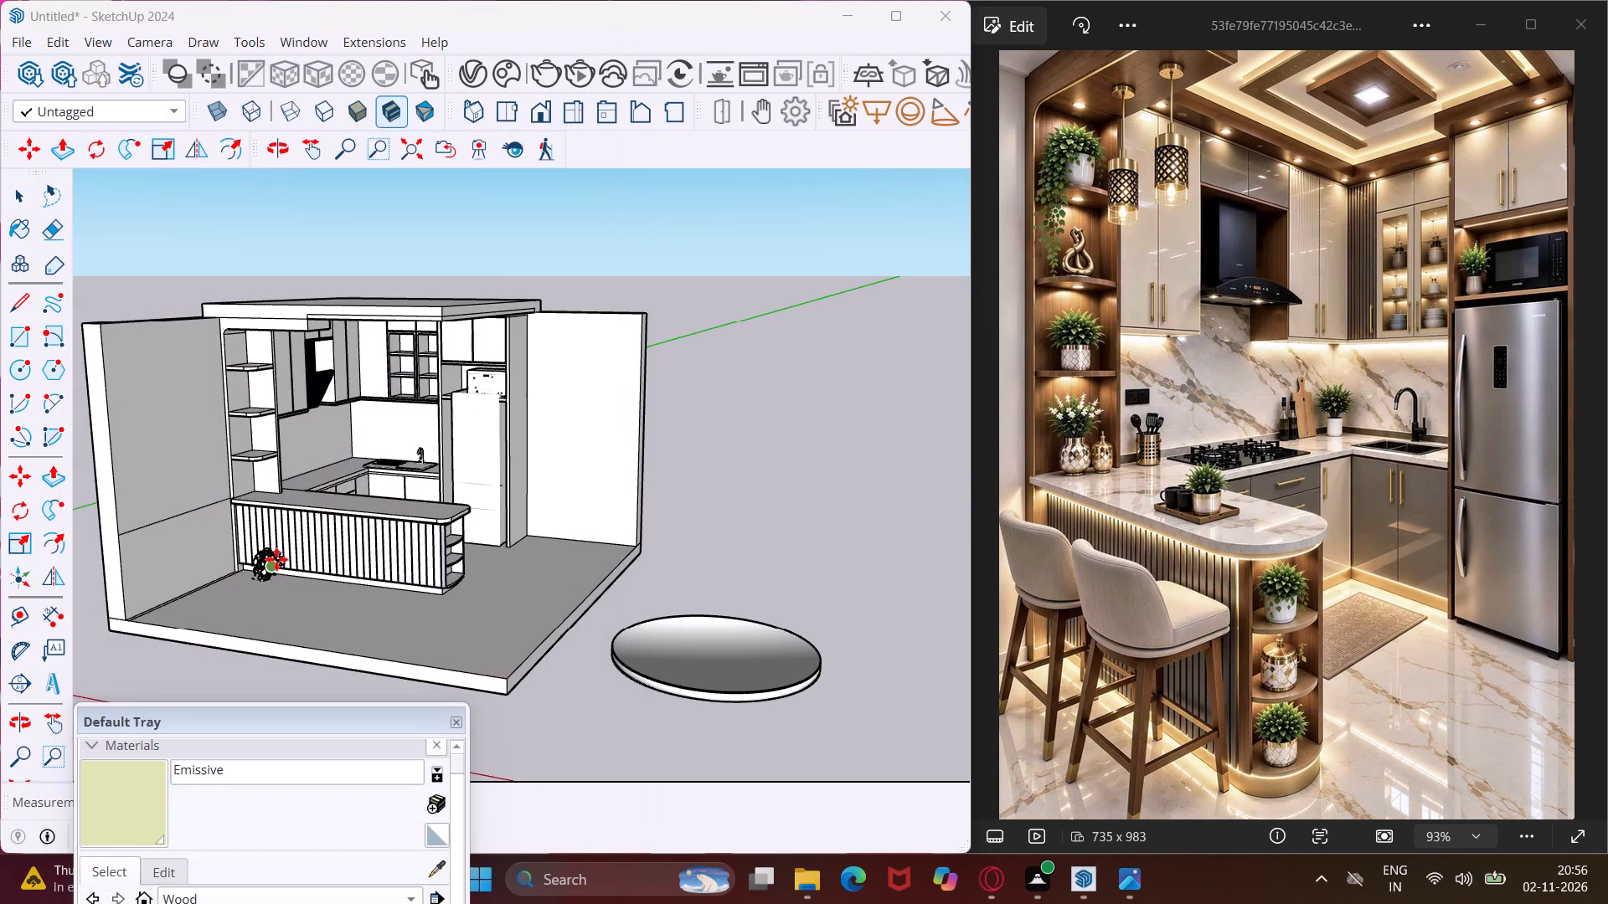
pyautogui.scroll(6, 266, 370)
pyautogui.moveTo(250, 357); pyautogui.dragTo(200, 411, button='middle')
pyautogui.scroll(6, 226, 382)
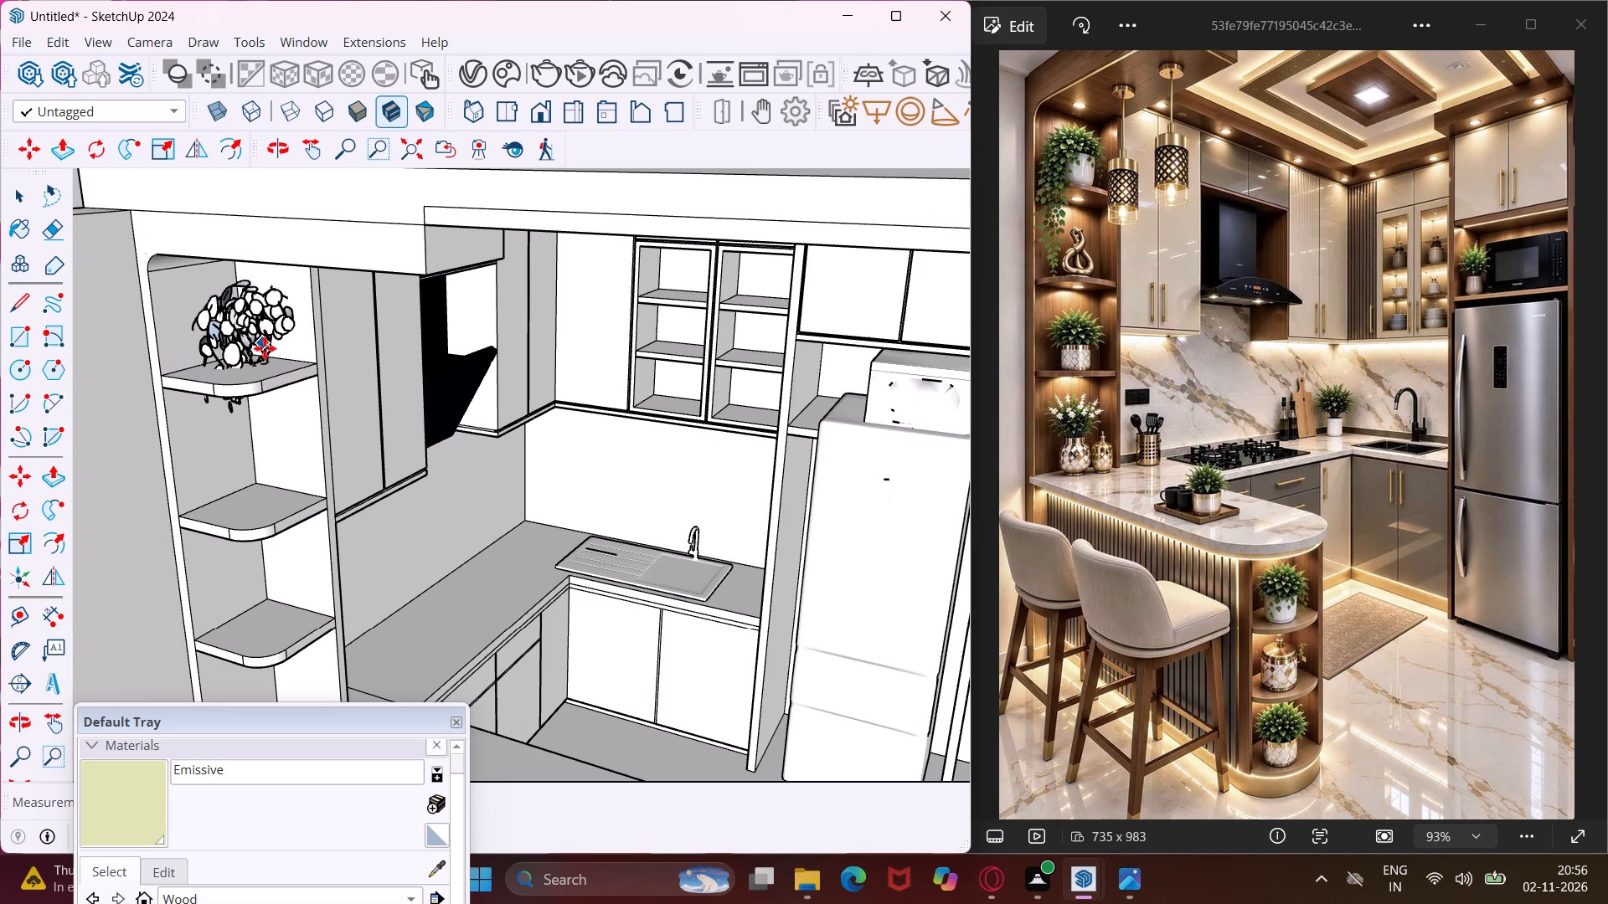
pyautogui.scroll(6, 262, 369)
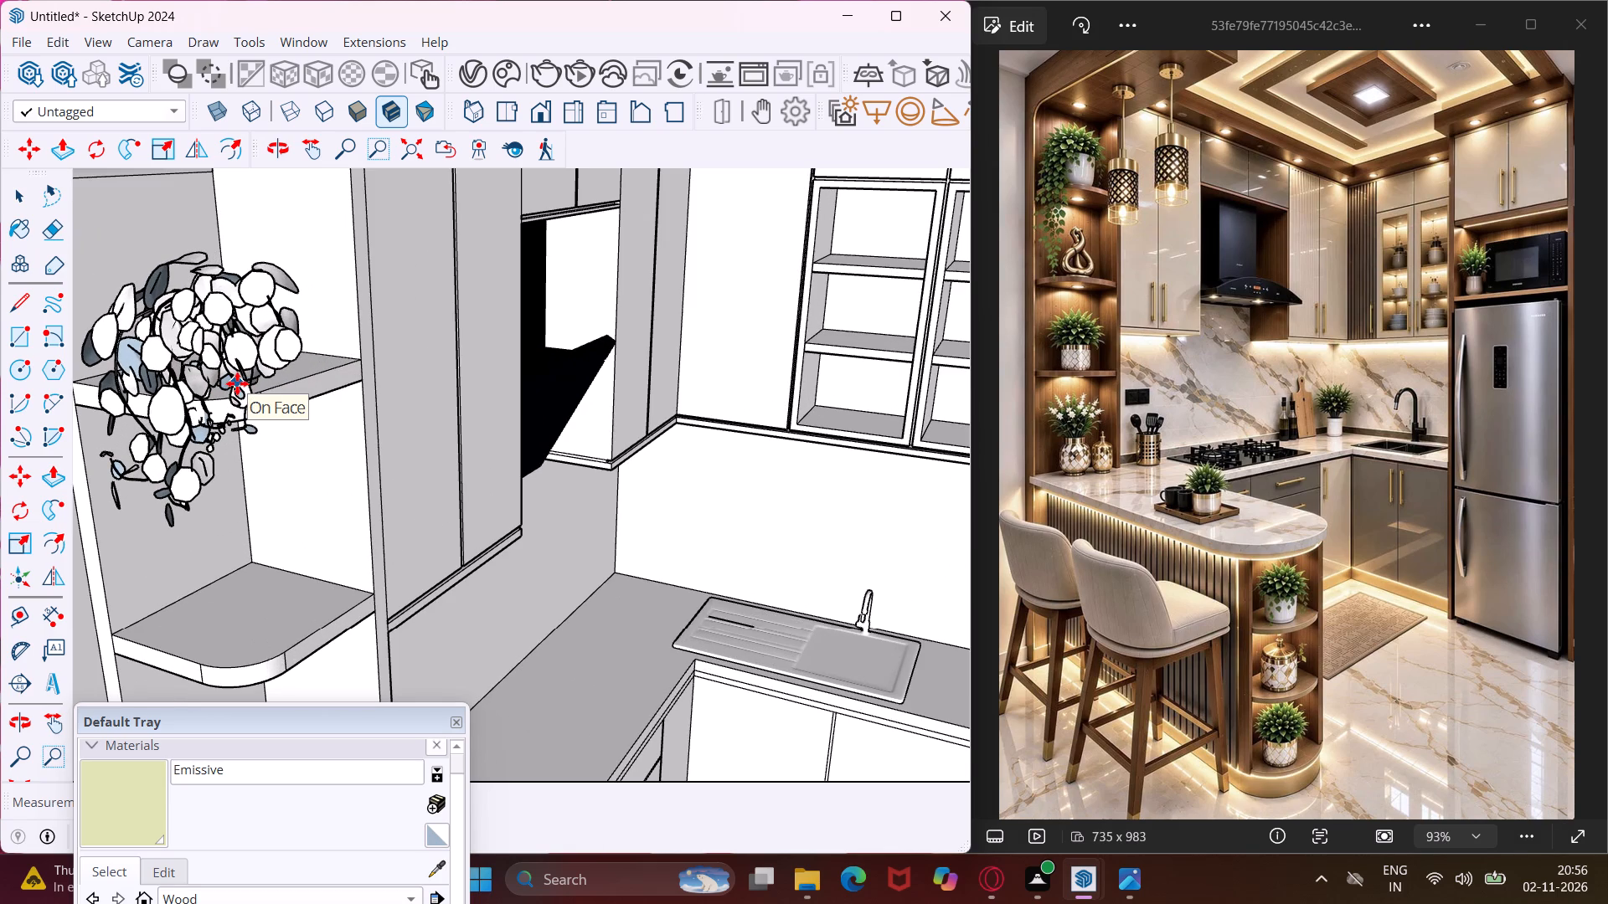
pyautogui.click(237, 383)
pyautogui.moveTo(237, 383); pyautogui.dragTo(216, 346, button='middle')
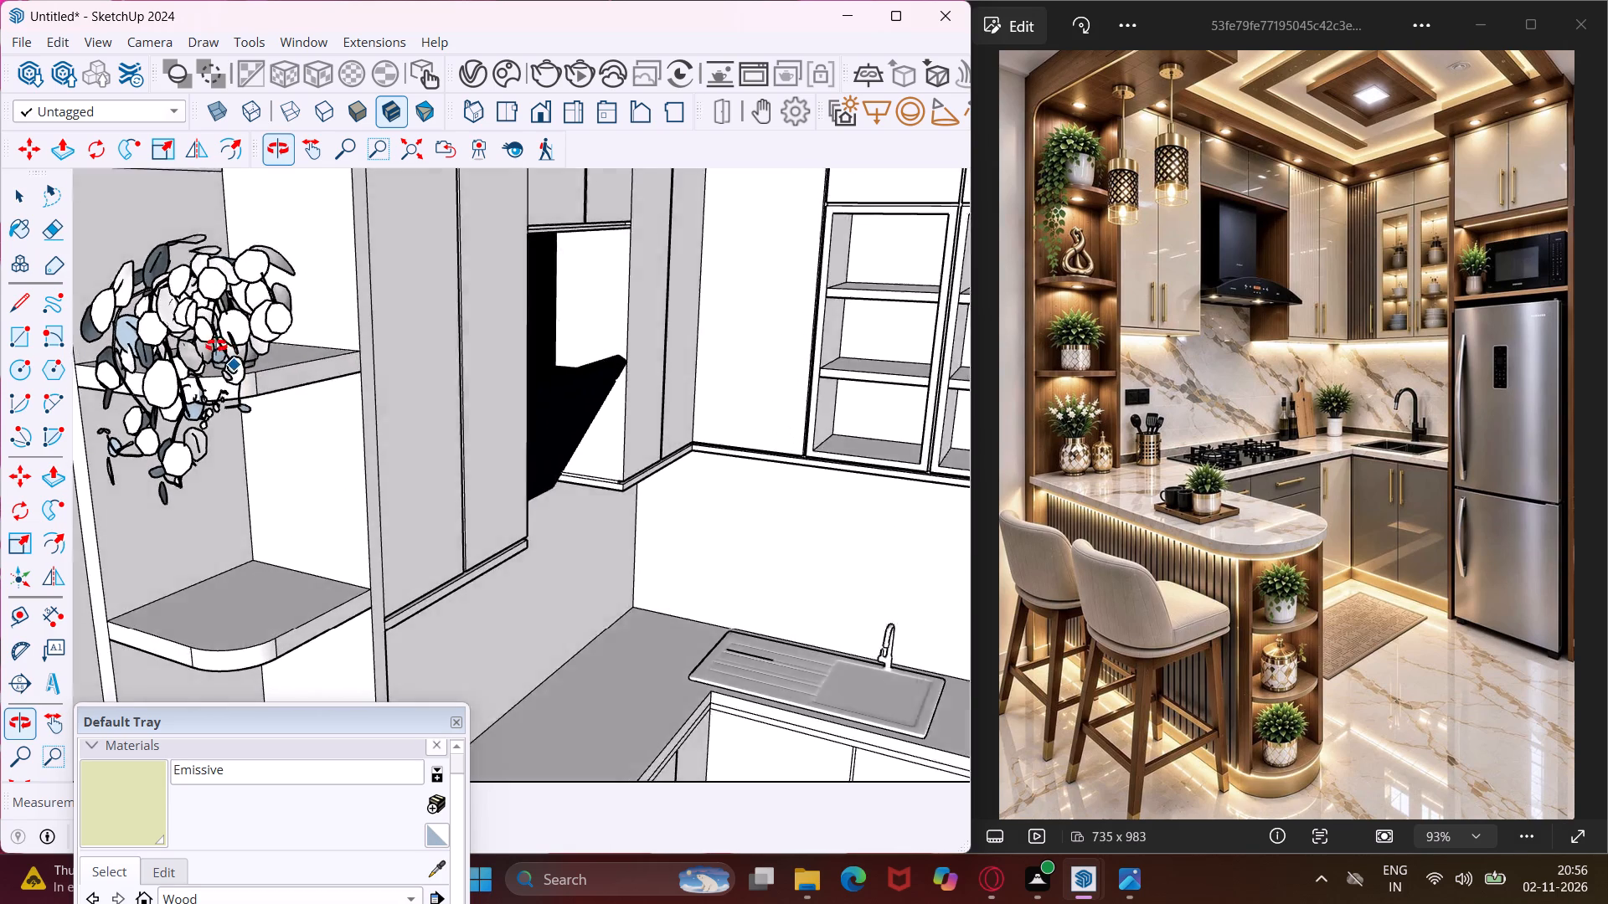
pyautogui.moveTo(216, 346); pyautogui.dragTo(193, 297, button='middle')
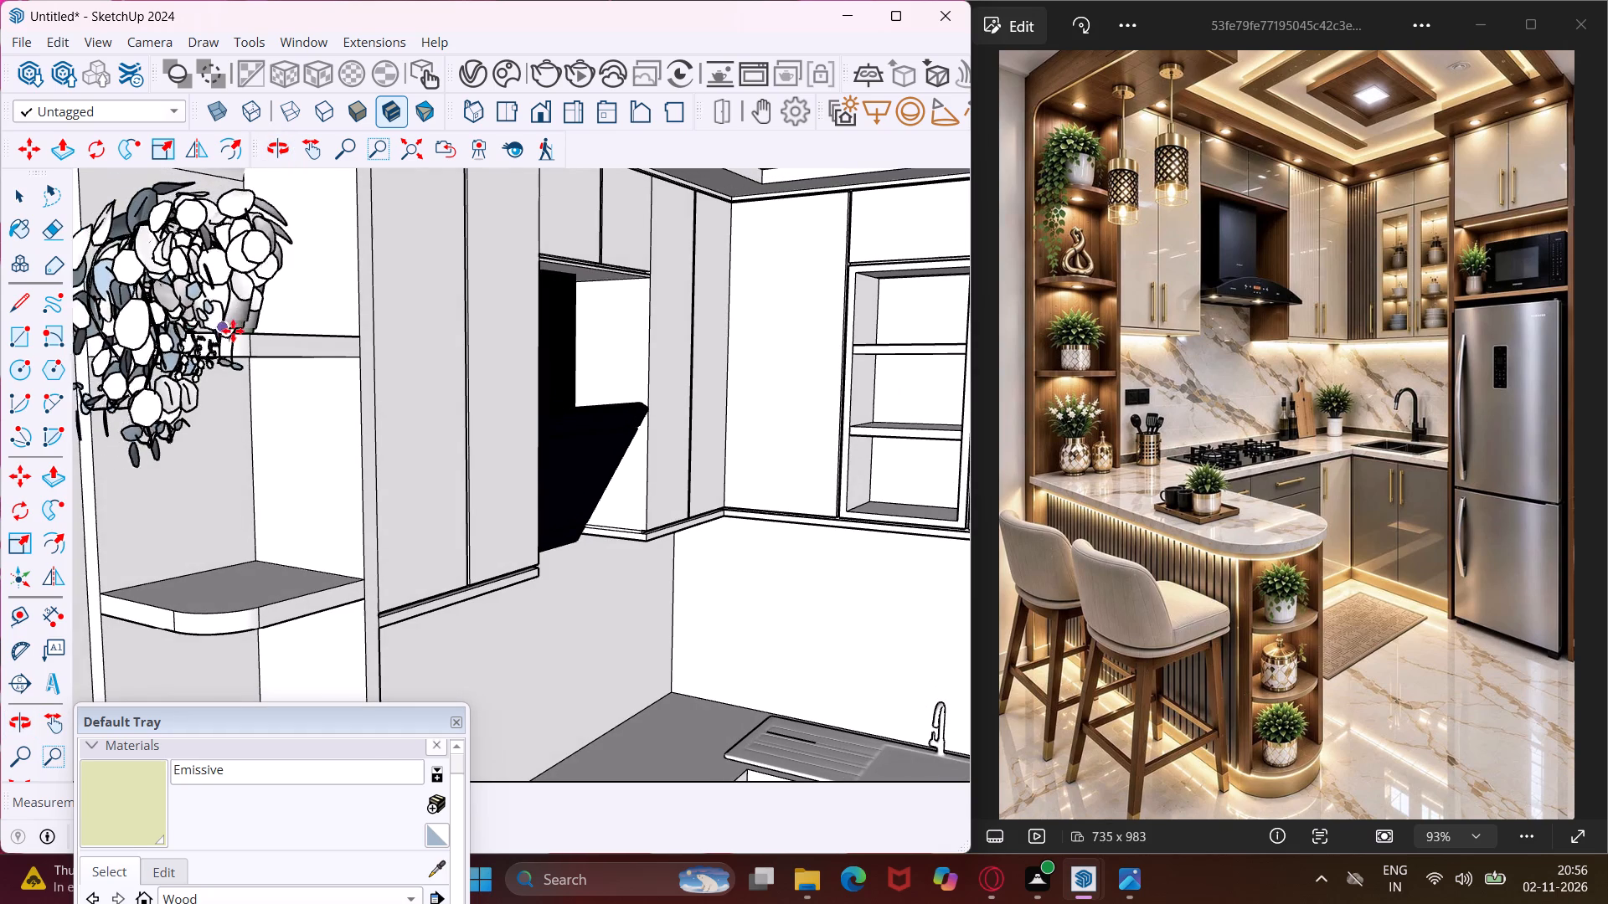
pyautogui.press('Escape')
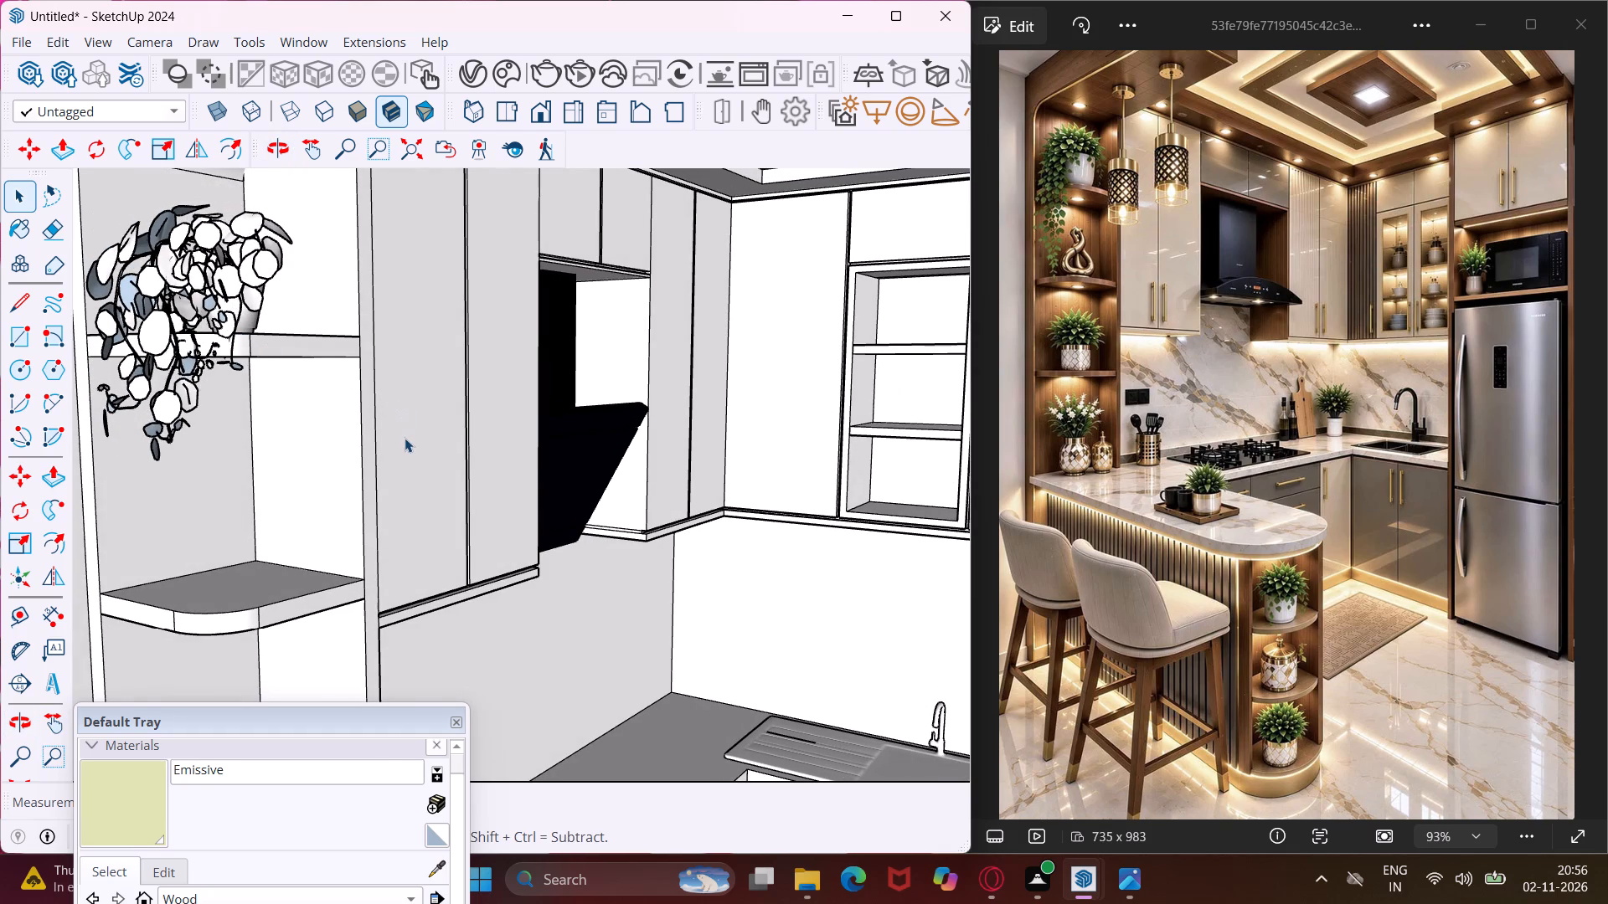
# Scale the hanging plant on the top shelf slightly larger along the green axis.
pyautogui.click(246, 297)
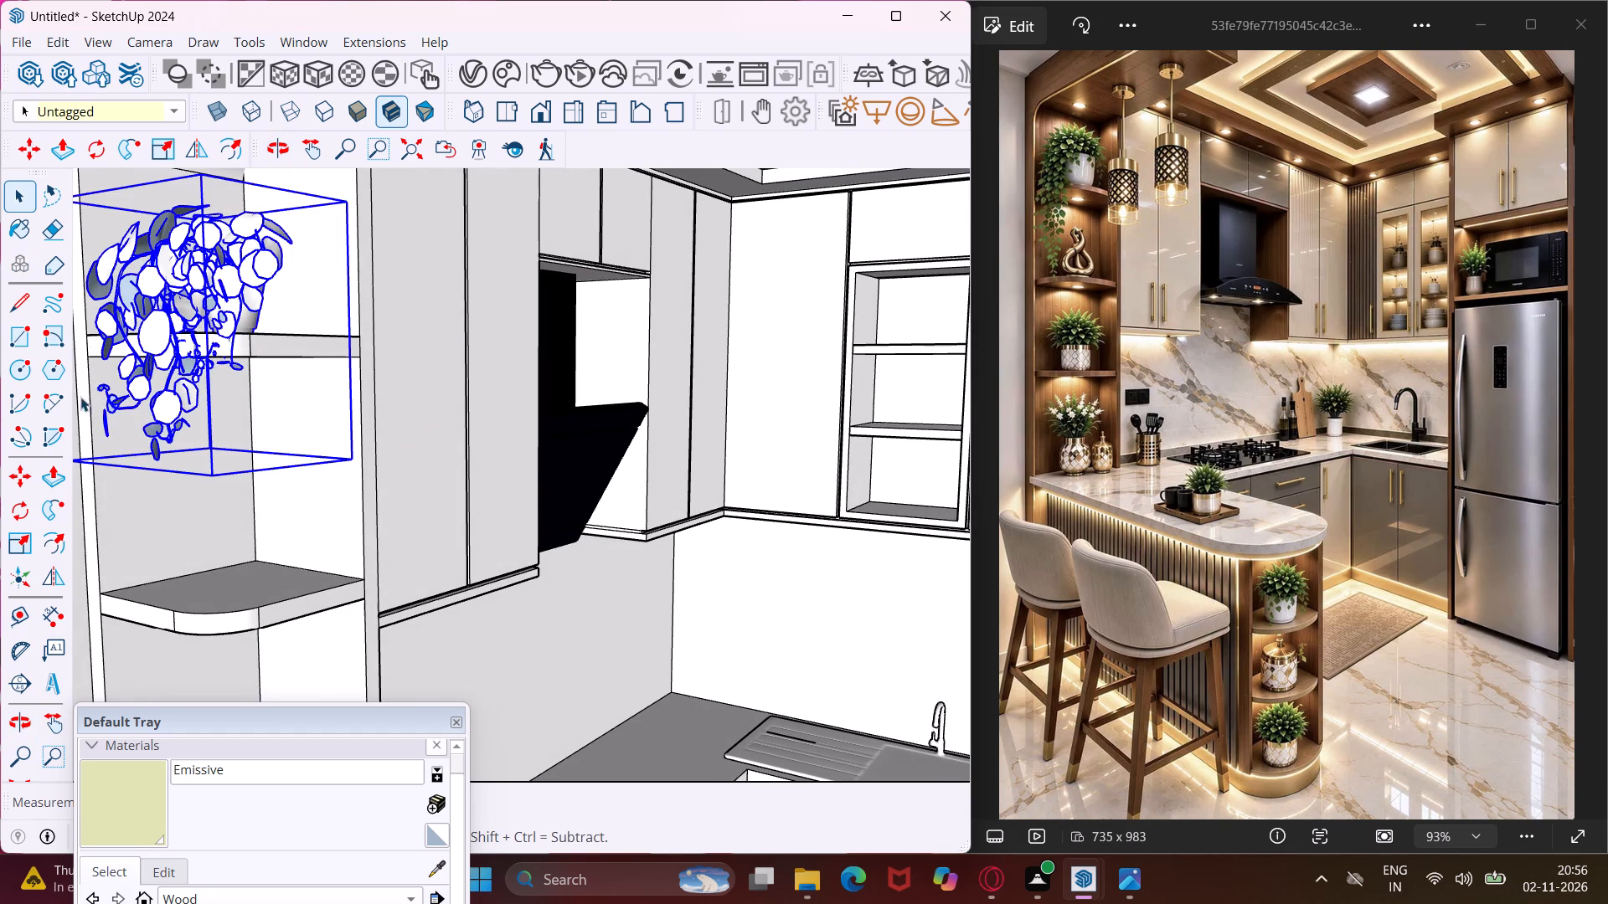
pyautogui.click(41, 533)
pyautogui.press('Escape')
pyautogui.press('space')
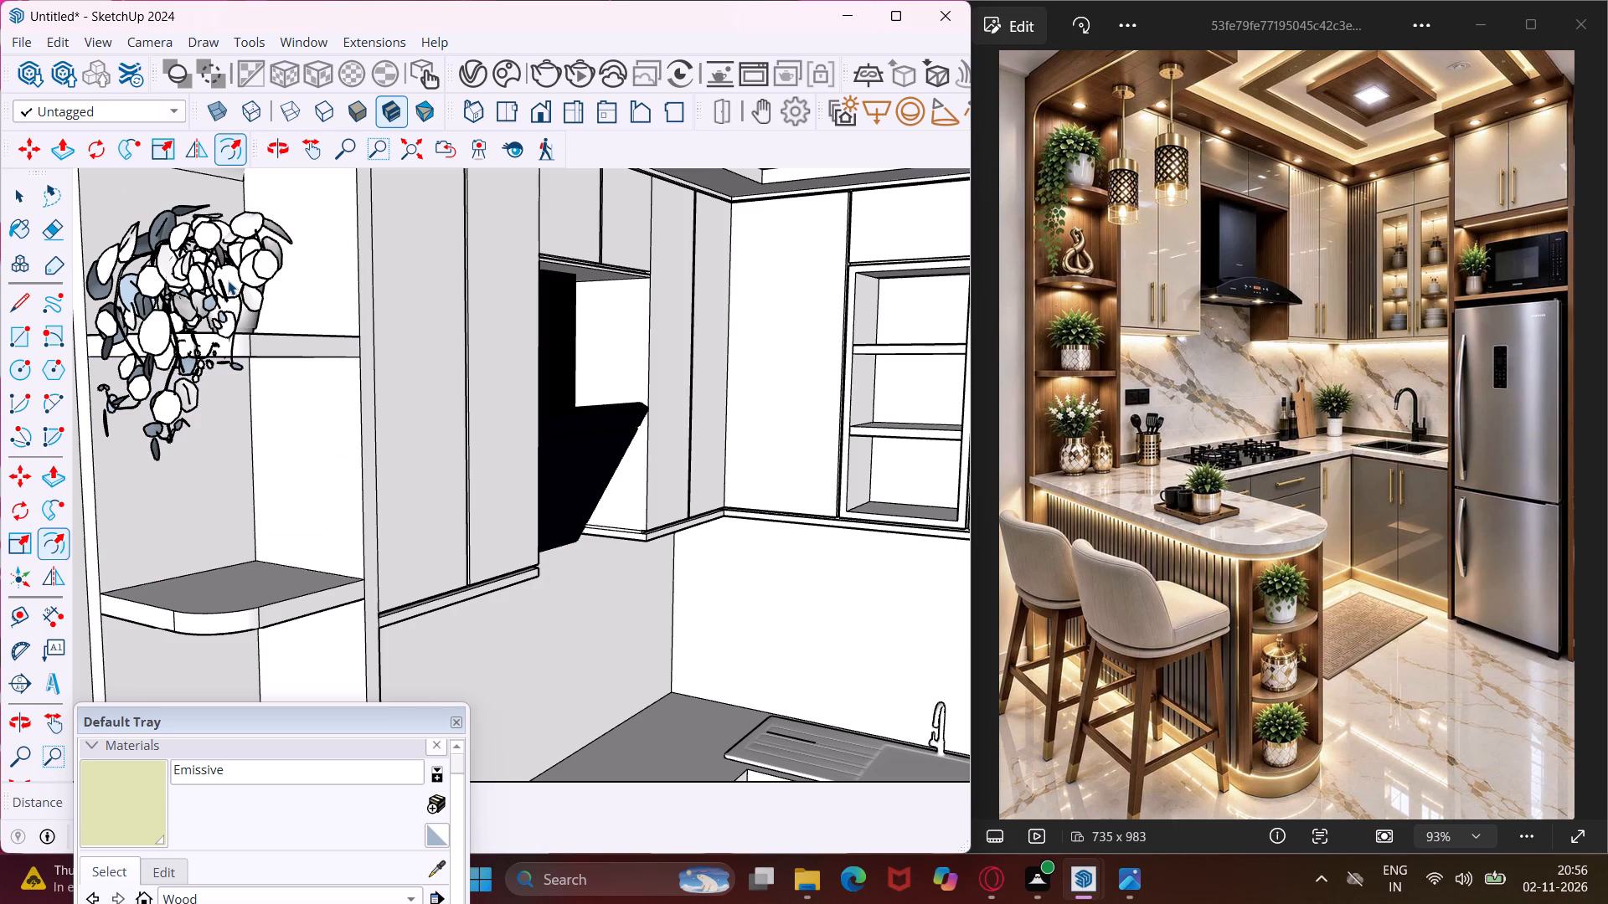
pyautogui.click(228, 280)
pyautogui.click(16, 549)
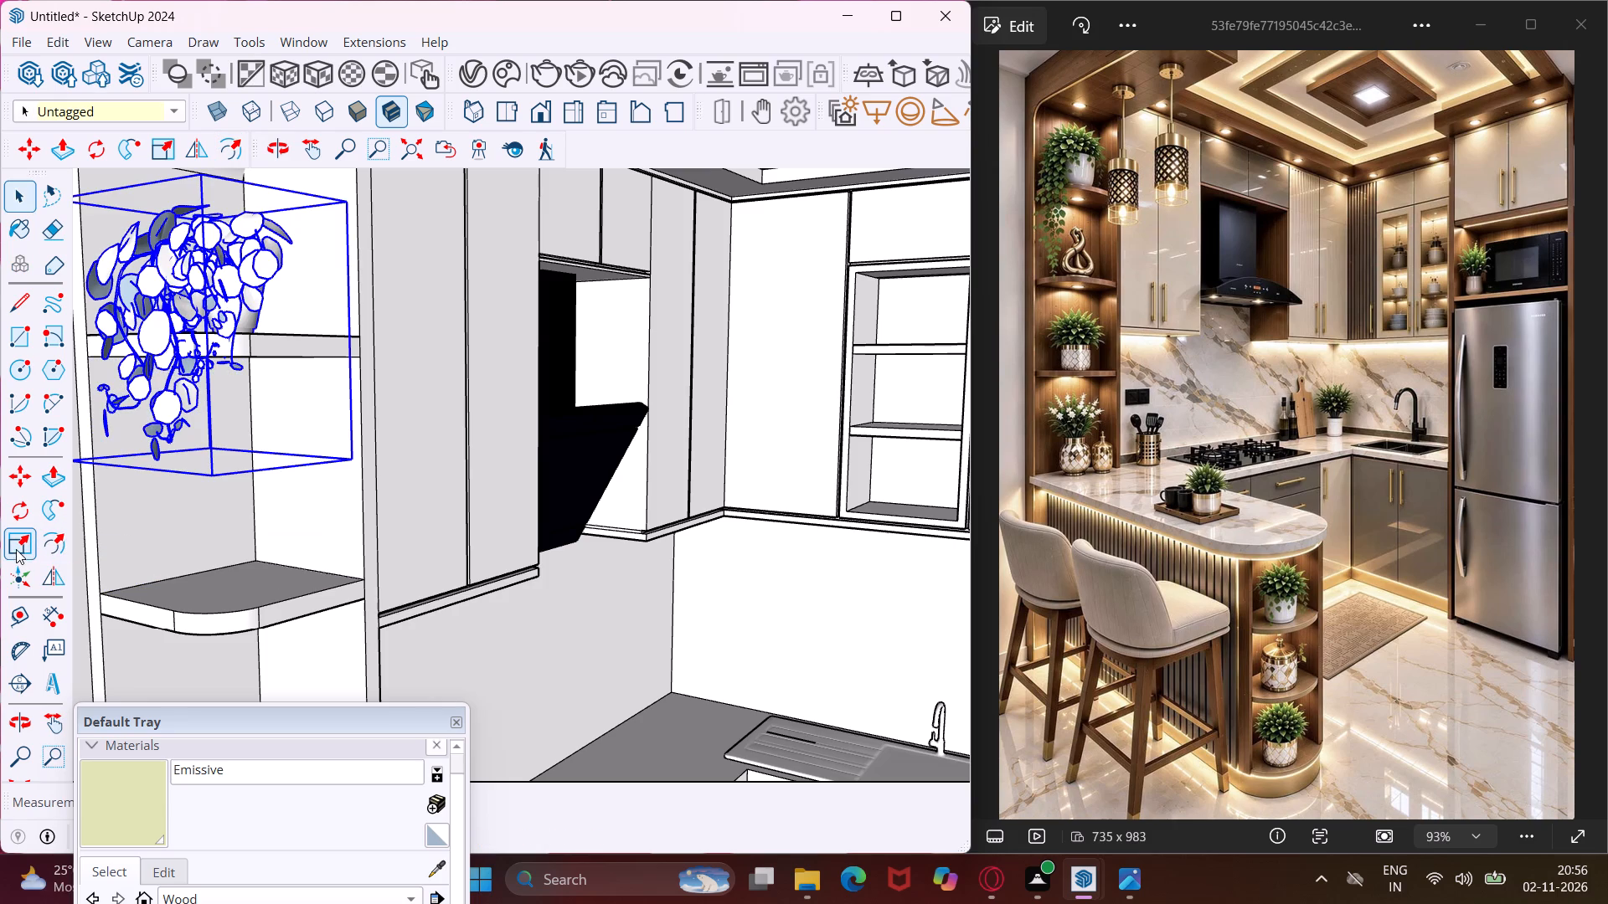
pyautogui.click(137, 332)
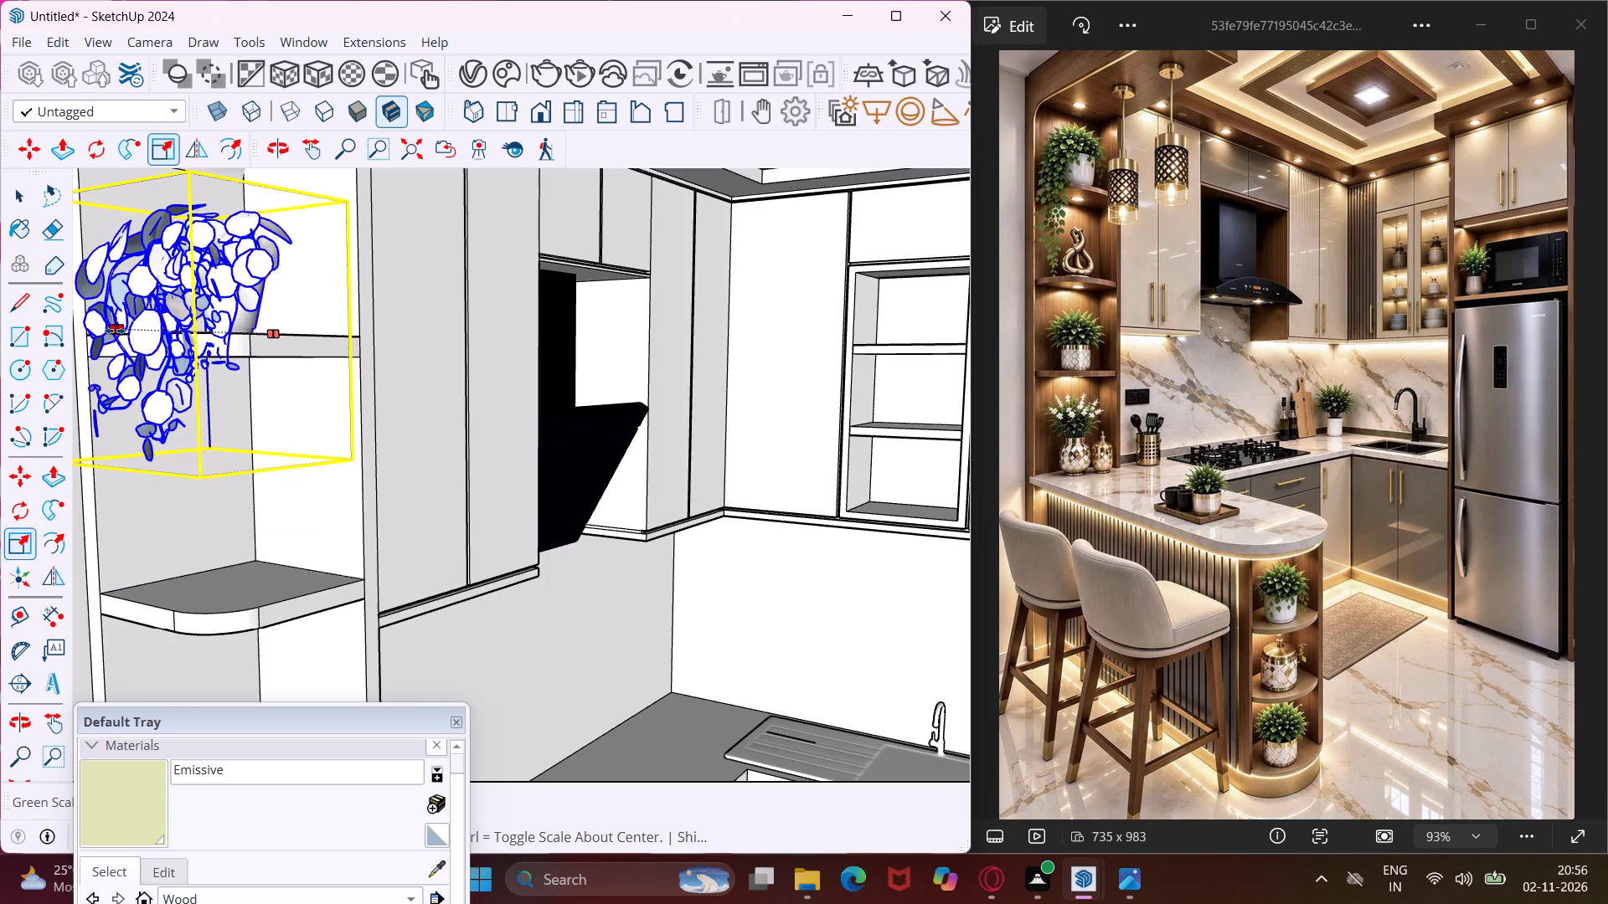
pyautogui.click(97, 326)
pyautogui.scroll(-4, 190, 281)
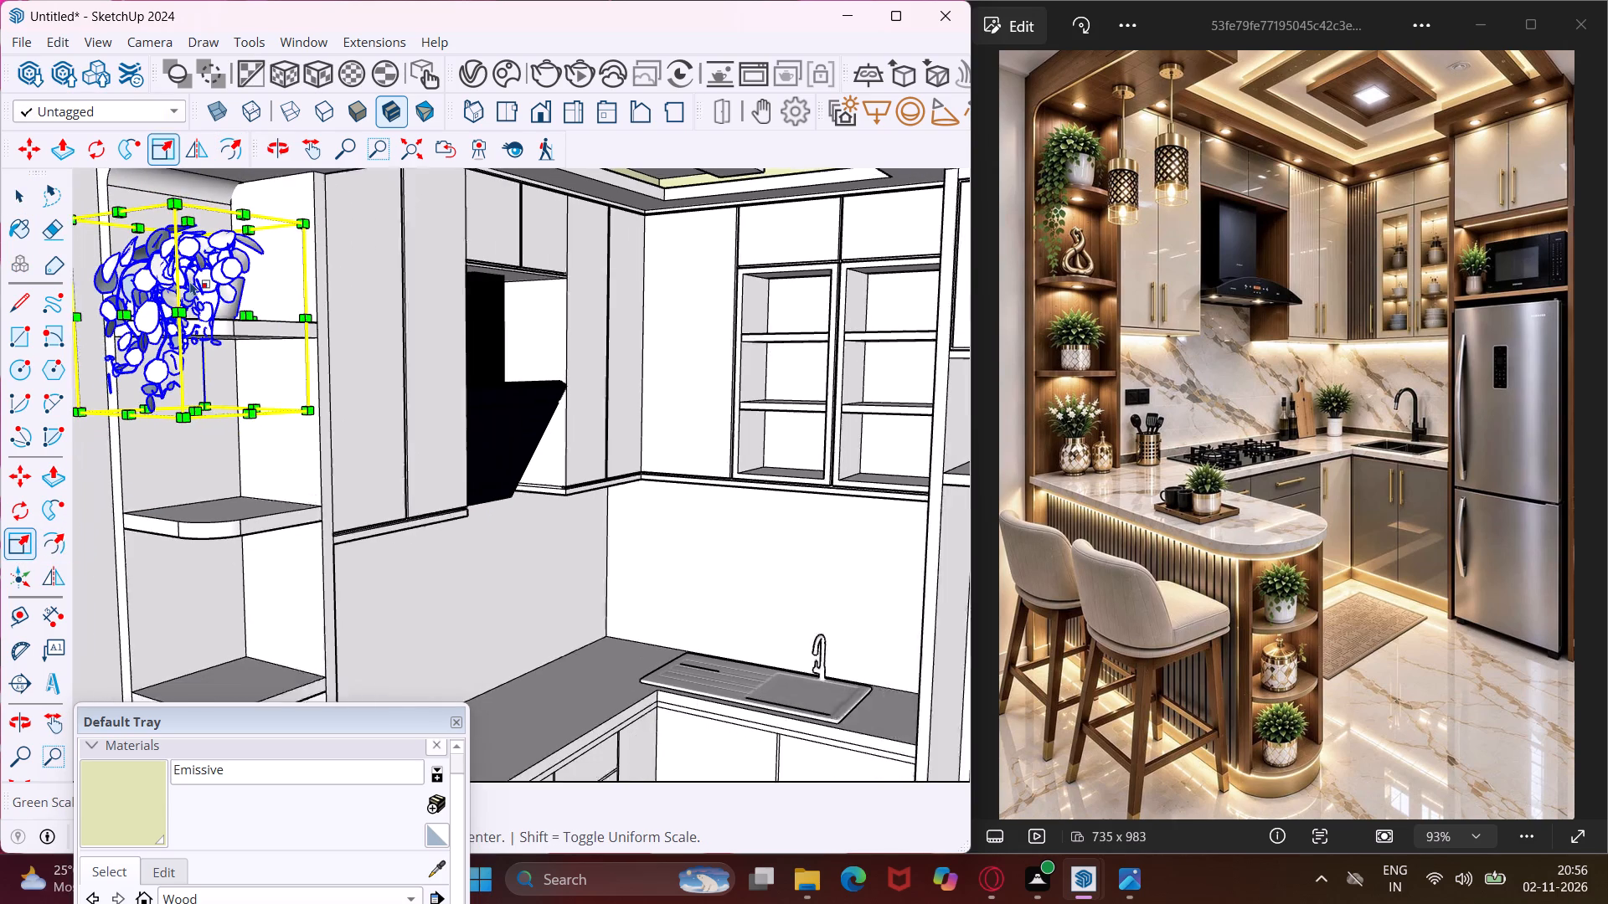
pyautogui.scroll(-1, 190, 281)
pyautogui.click(126, 315)
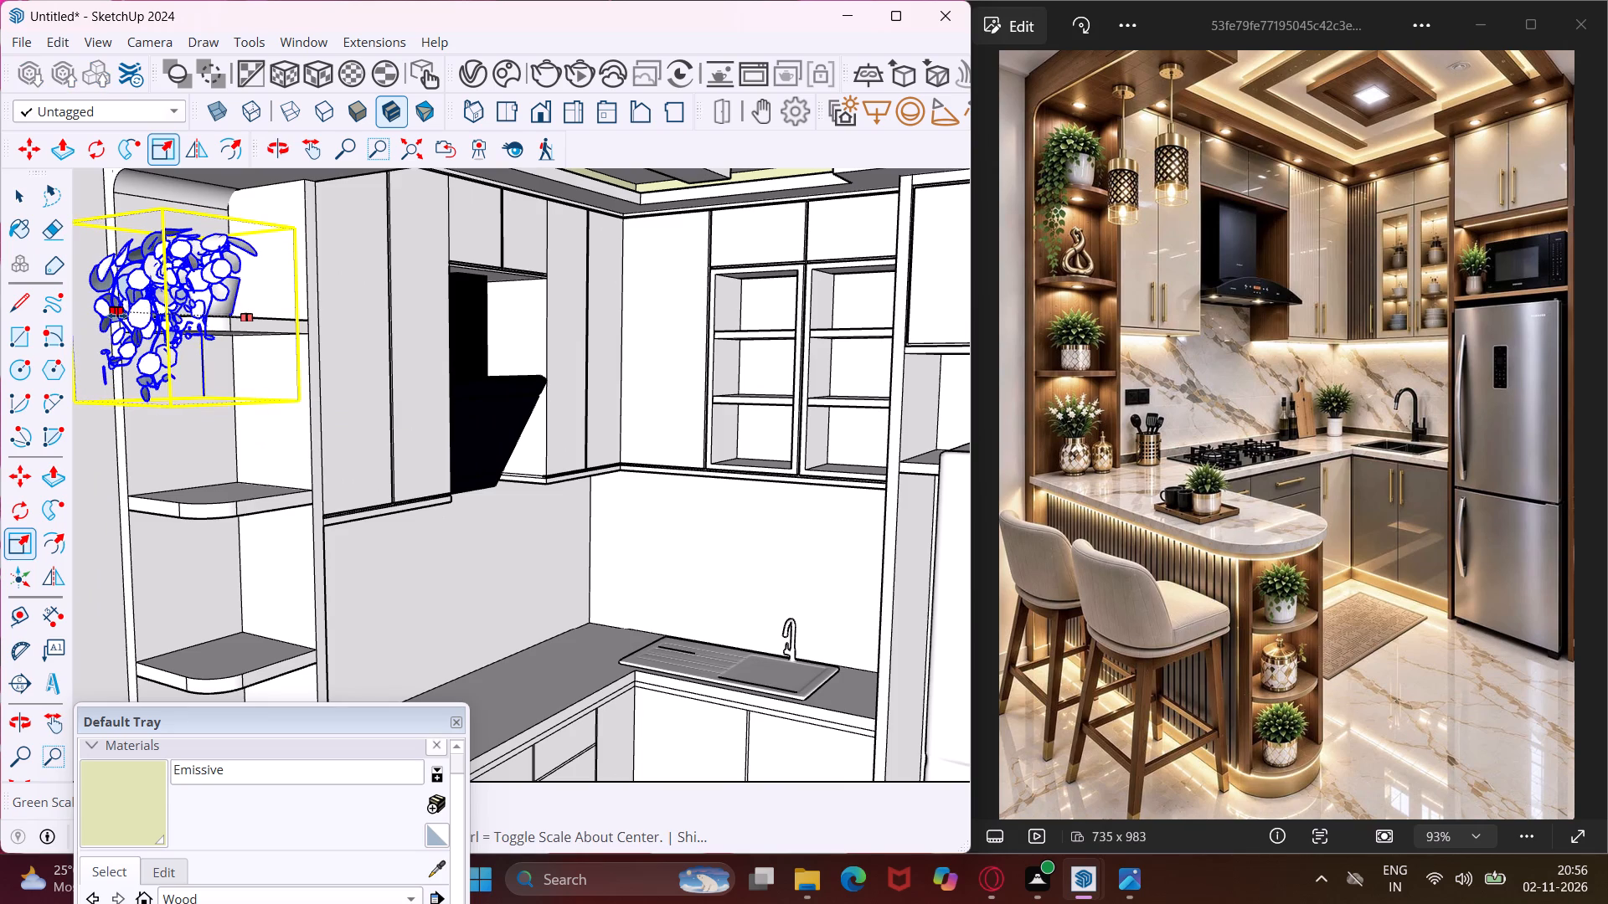
pyautogui.click(113, 316)
# Scale the hanging plant slightly taller along the blue axis by raising its top face.
pyautogui.moveTo(172, 335); pyautogui.dragTo(271, 402, button='middle')
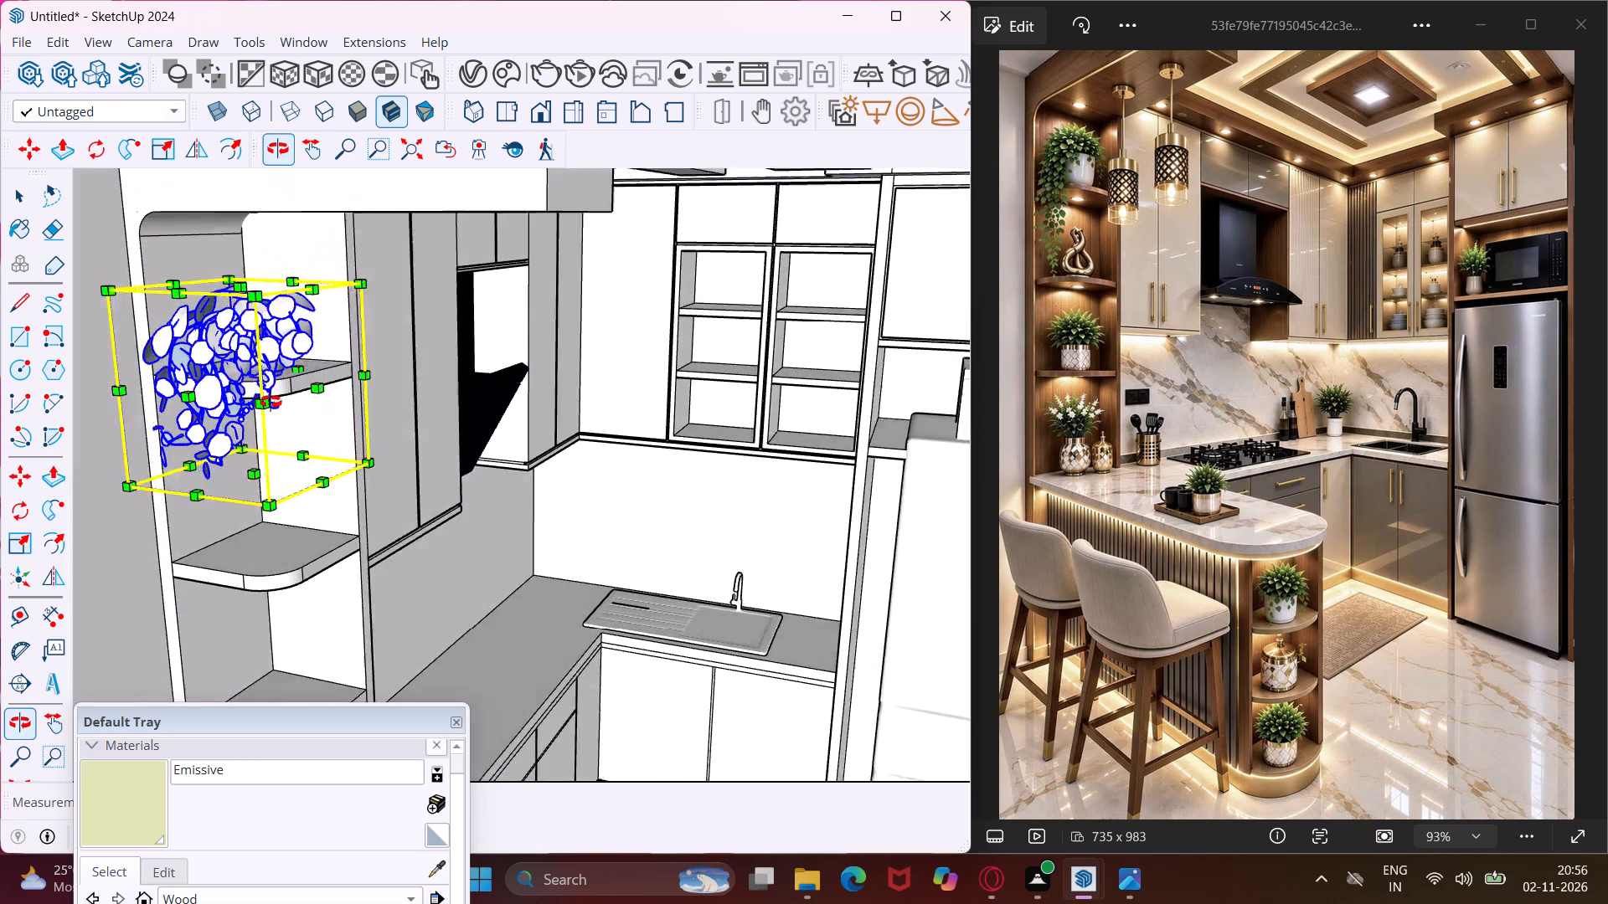
pyautogui.moveTo(271, 402); pyautogui.dragTo(281, 408, button='middle')
pyautogui.scroll(2, 260, 321)
pyautogui.click(265, 310)
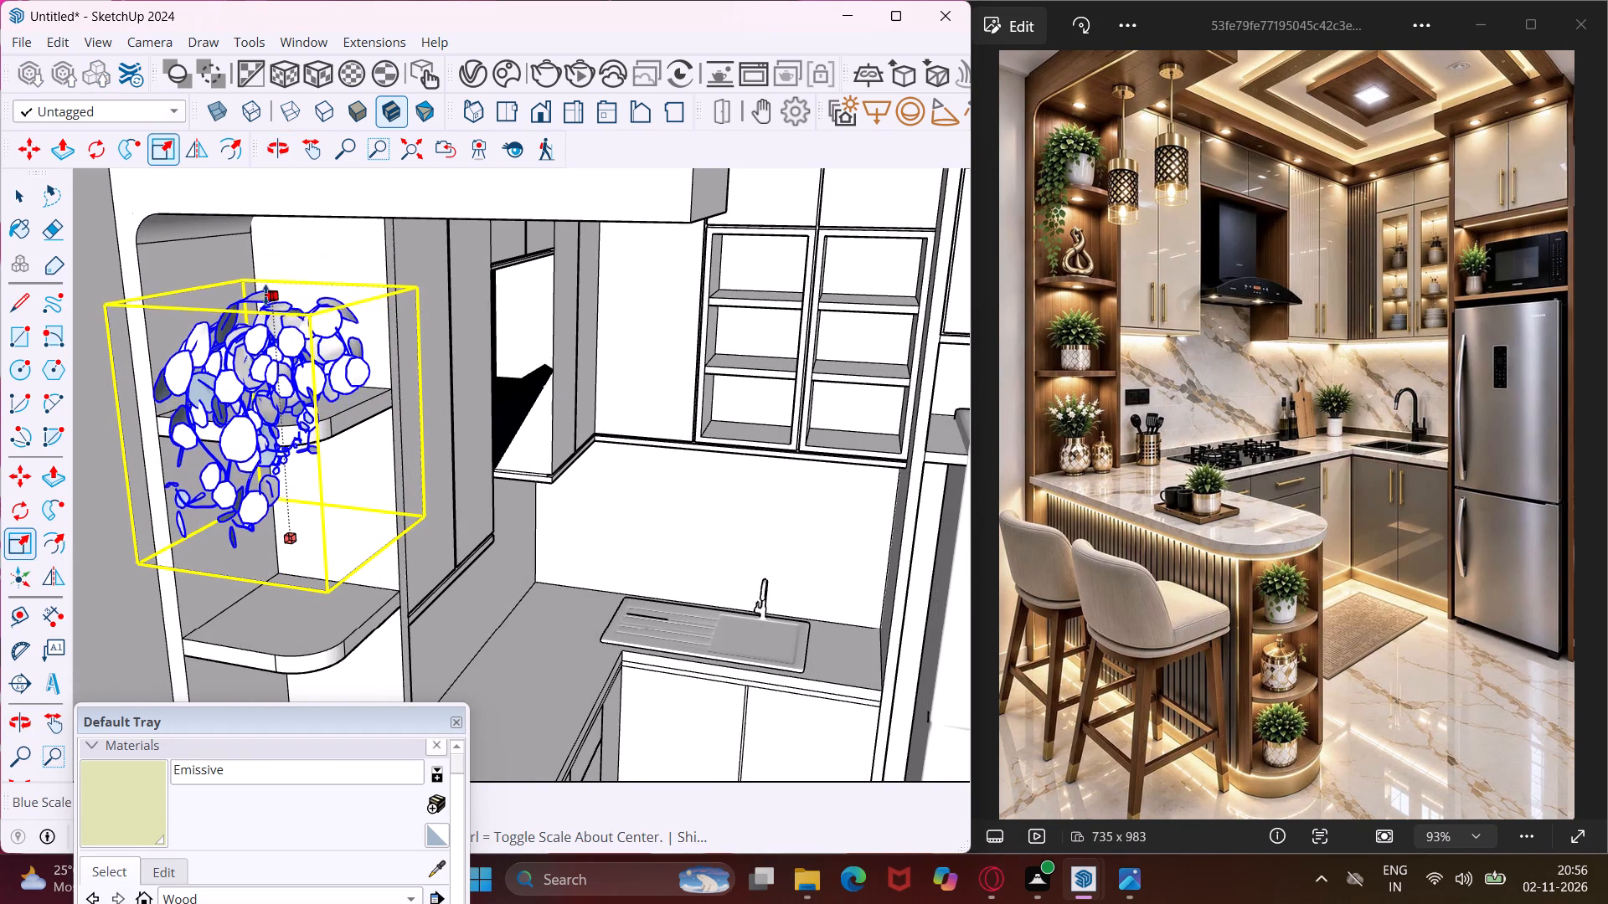
pyautogui.click(261, 271)
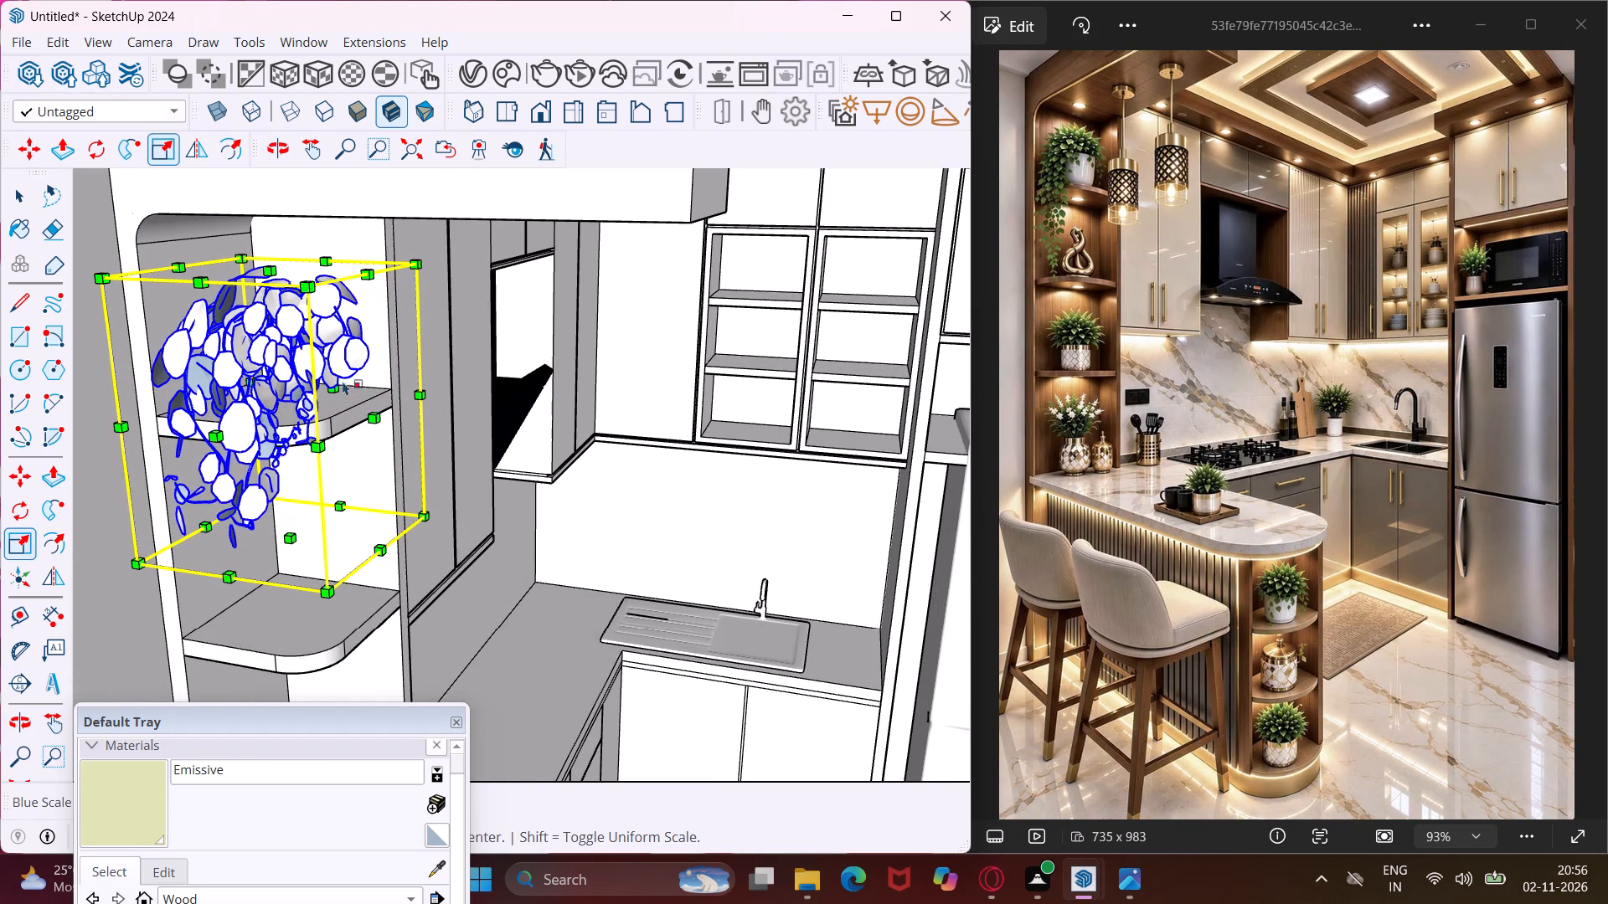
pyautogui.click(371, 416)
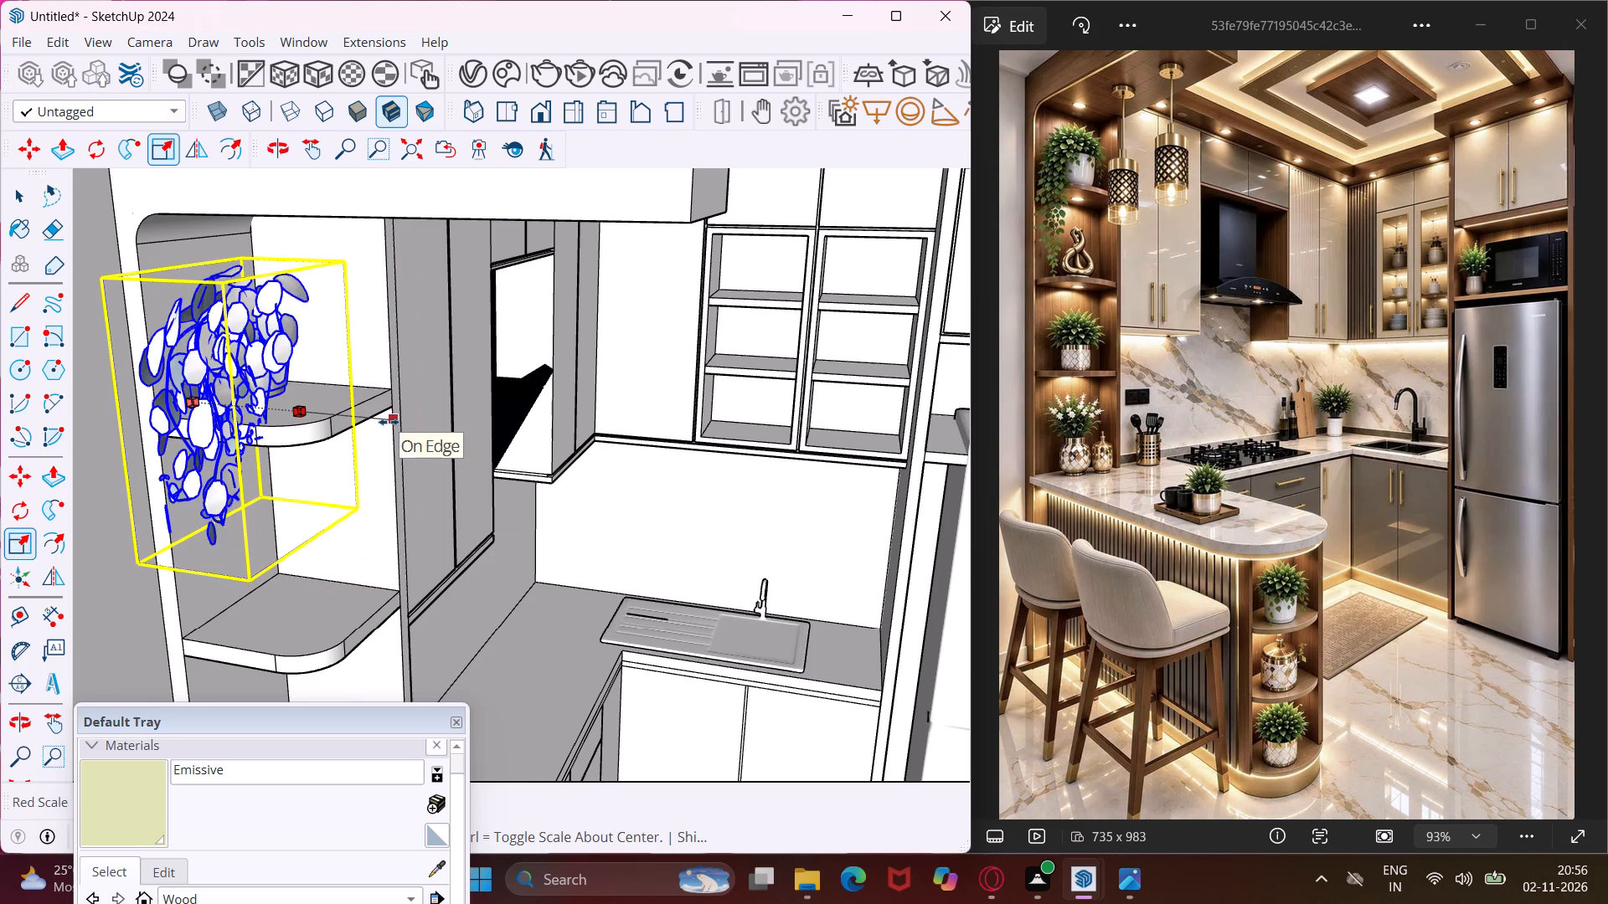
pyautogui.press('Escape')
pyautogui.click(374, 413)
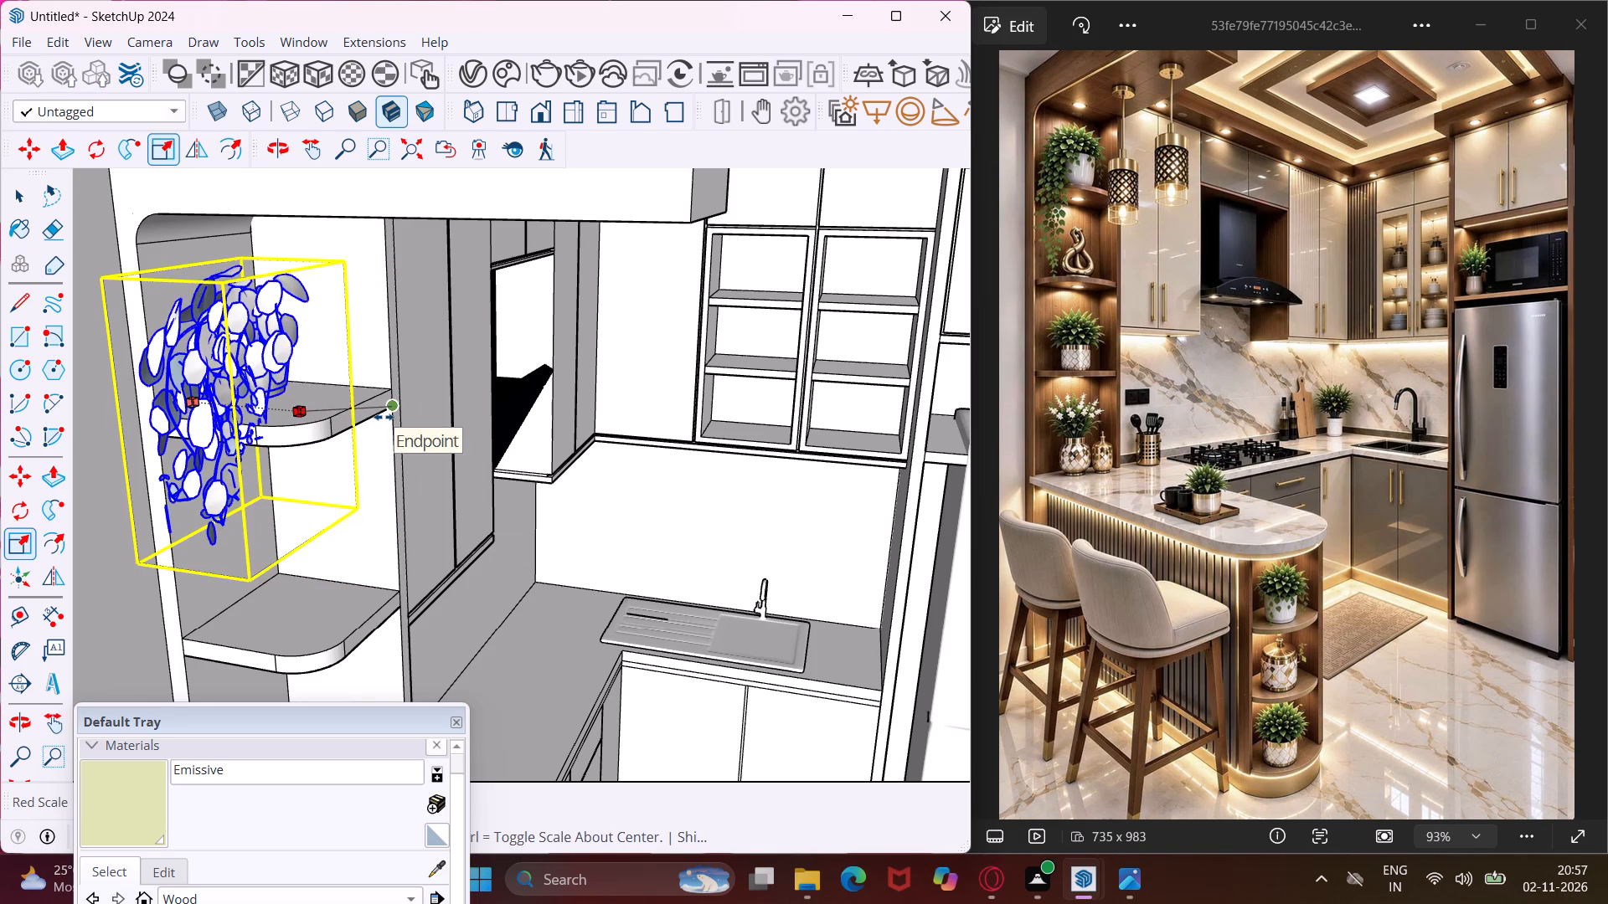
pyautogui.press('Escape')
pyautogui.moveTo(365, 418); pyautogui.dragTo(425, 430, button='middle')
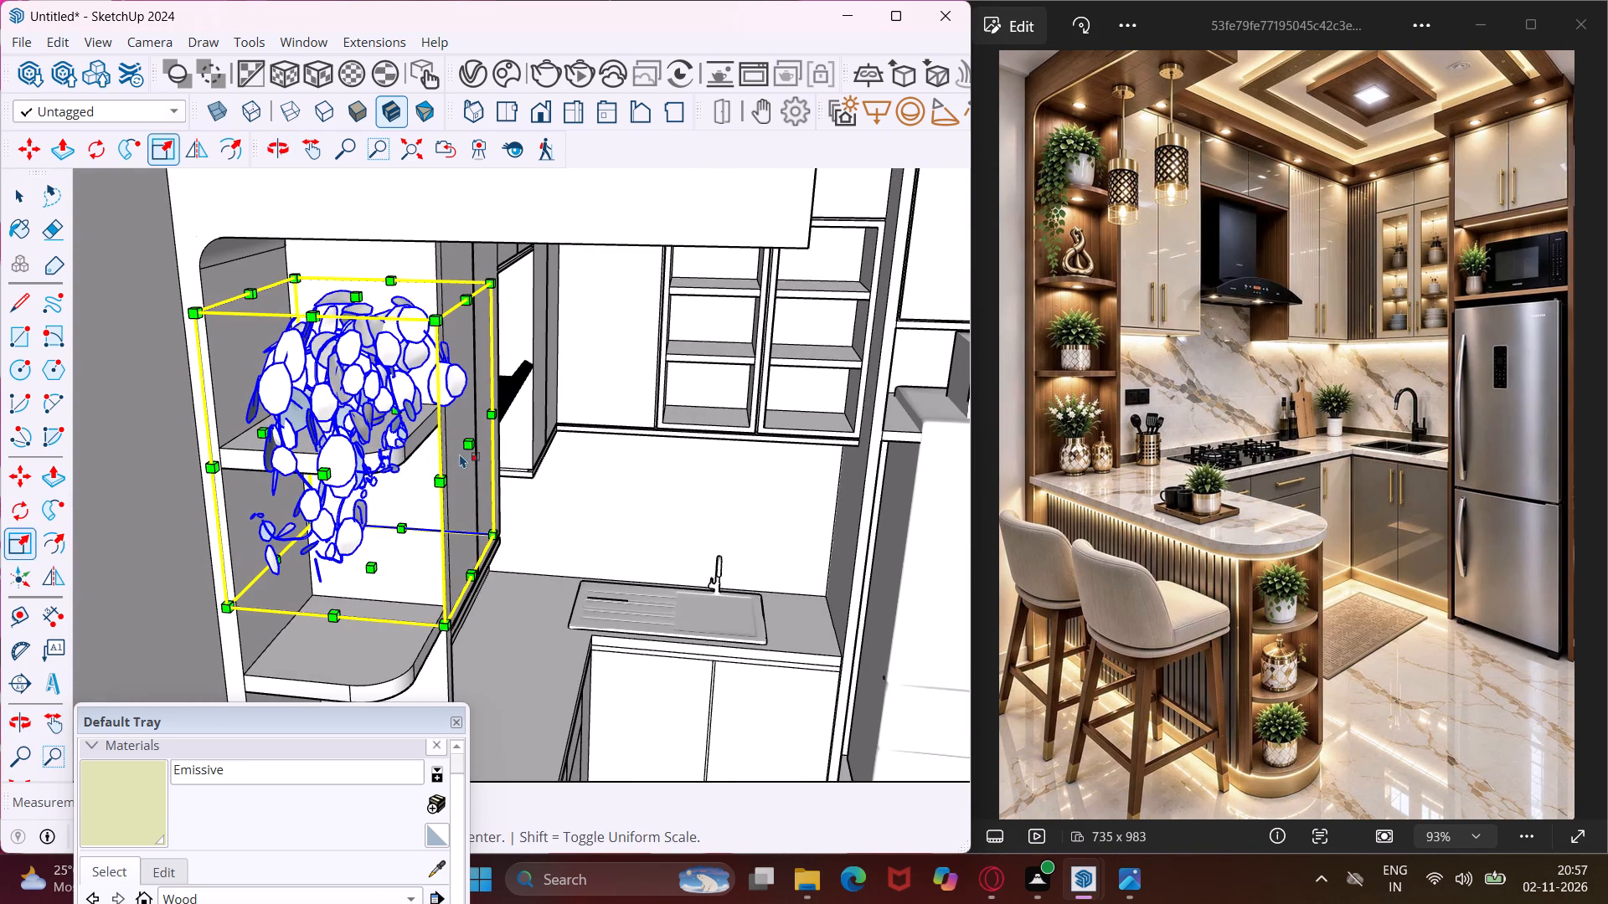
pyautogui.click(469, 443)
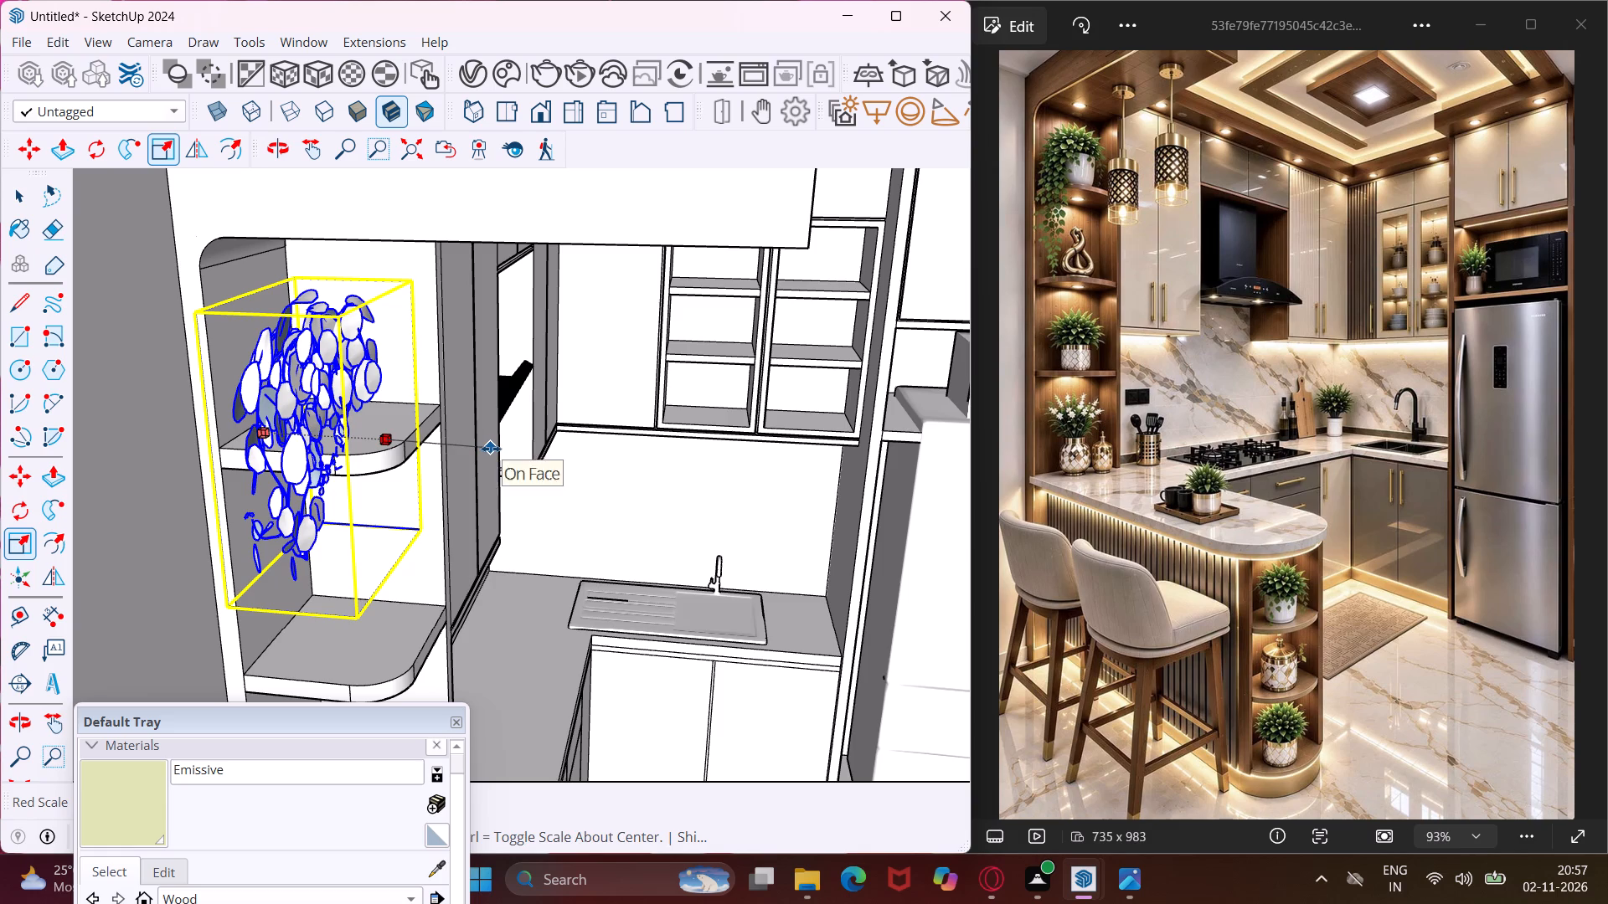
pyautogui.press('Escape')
# Scale the hanging plant slightly wider along the red axis and deselect it.
pyautogui.moveTo(450, 433); pyautogui.dragTo(511, 446, button='middle')
pyautogui.scroll(2, 545, 455)
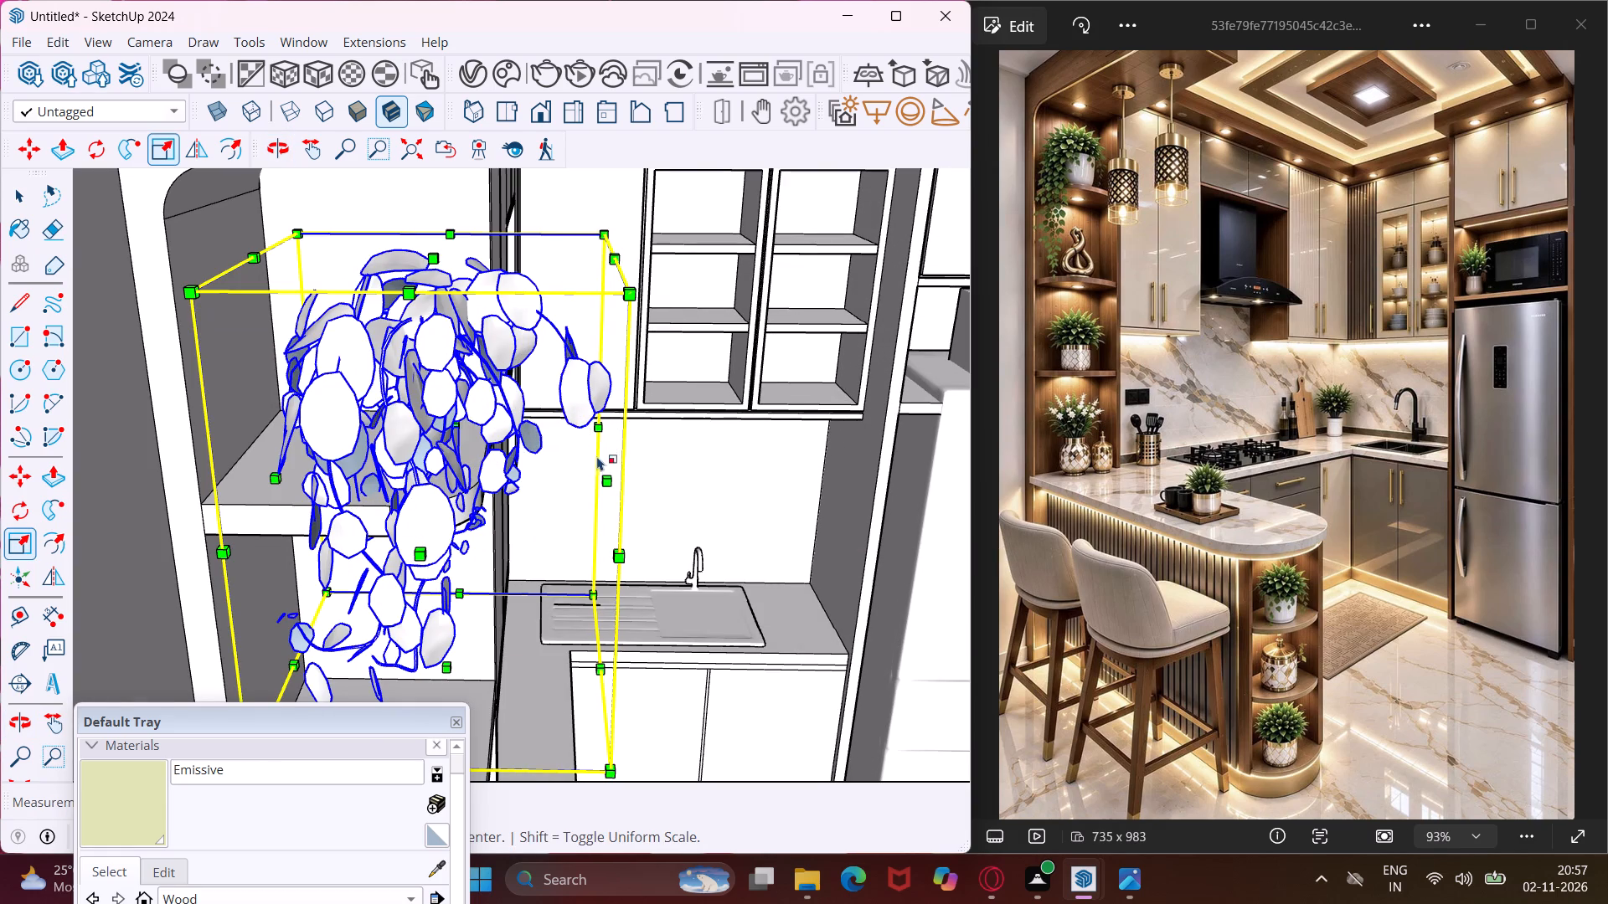
pyautogui.click(607, 475)
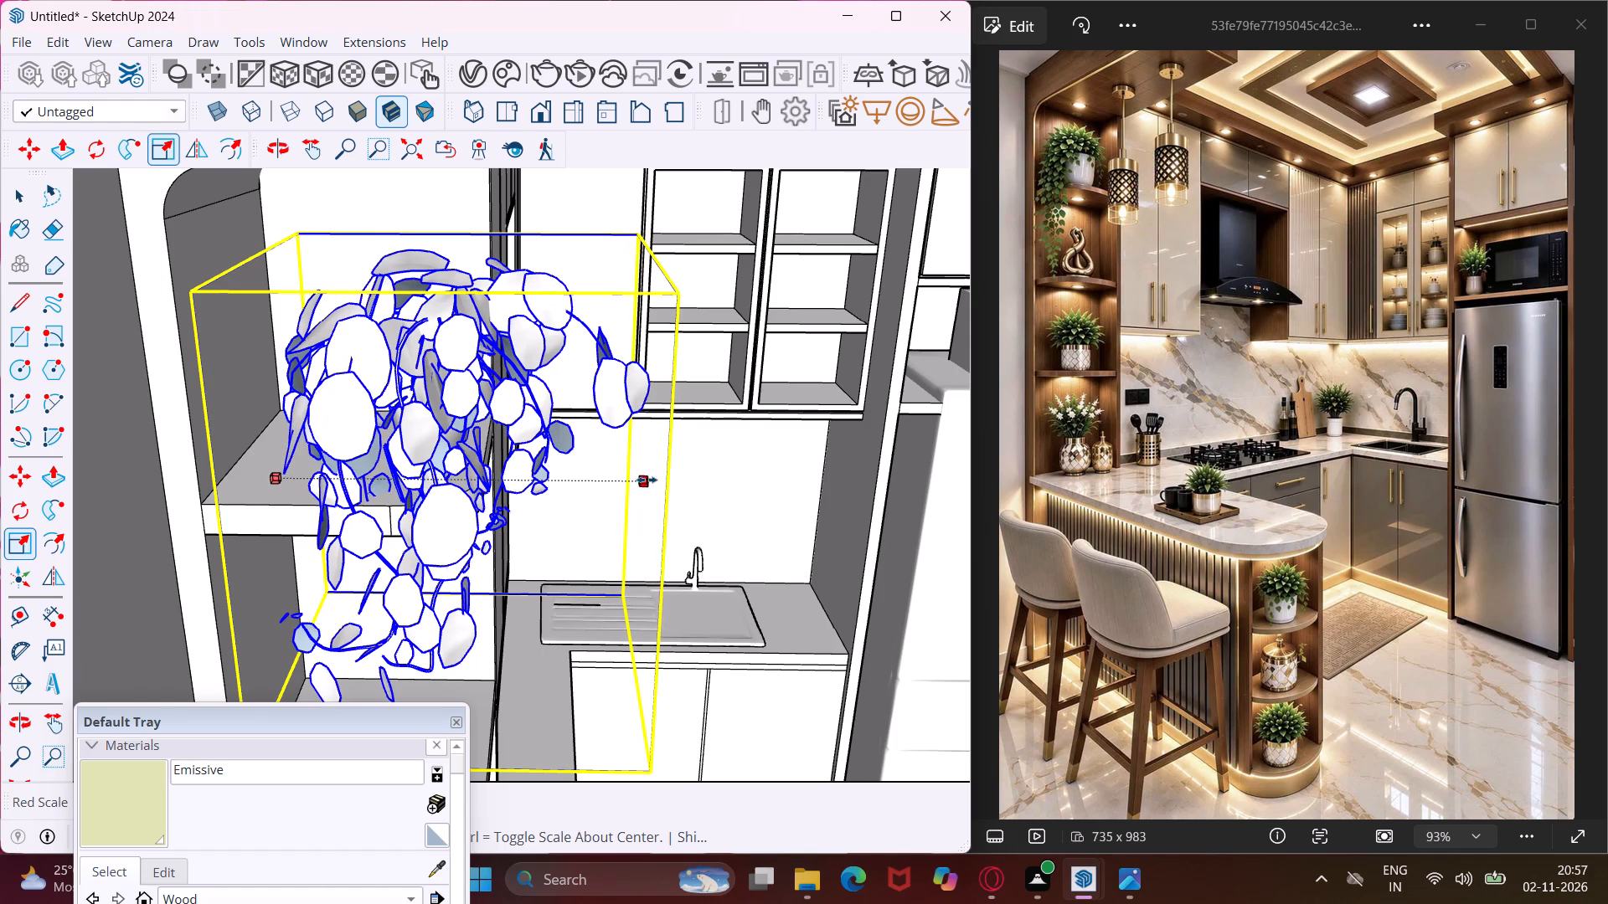
pyautogui.click(647, 480)
pyautogui.moveTo(595, 470); pyautogui.dragTo(469, 438, button='middle')
pyautogui.scroll(-10, 498, 399)
pyautogui.press('Escape')
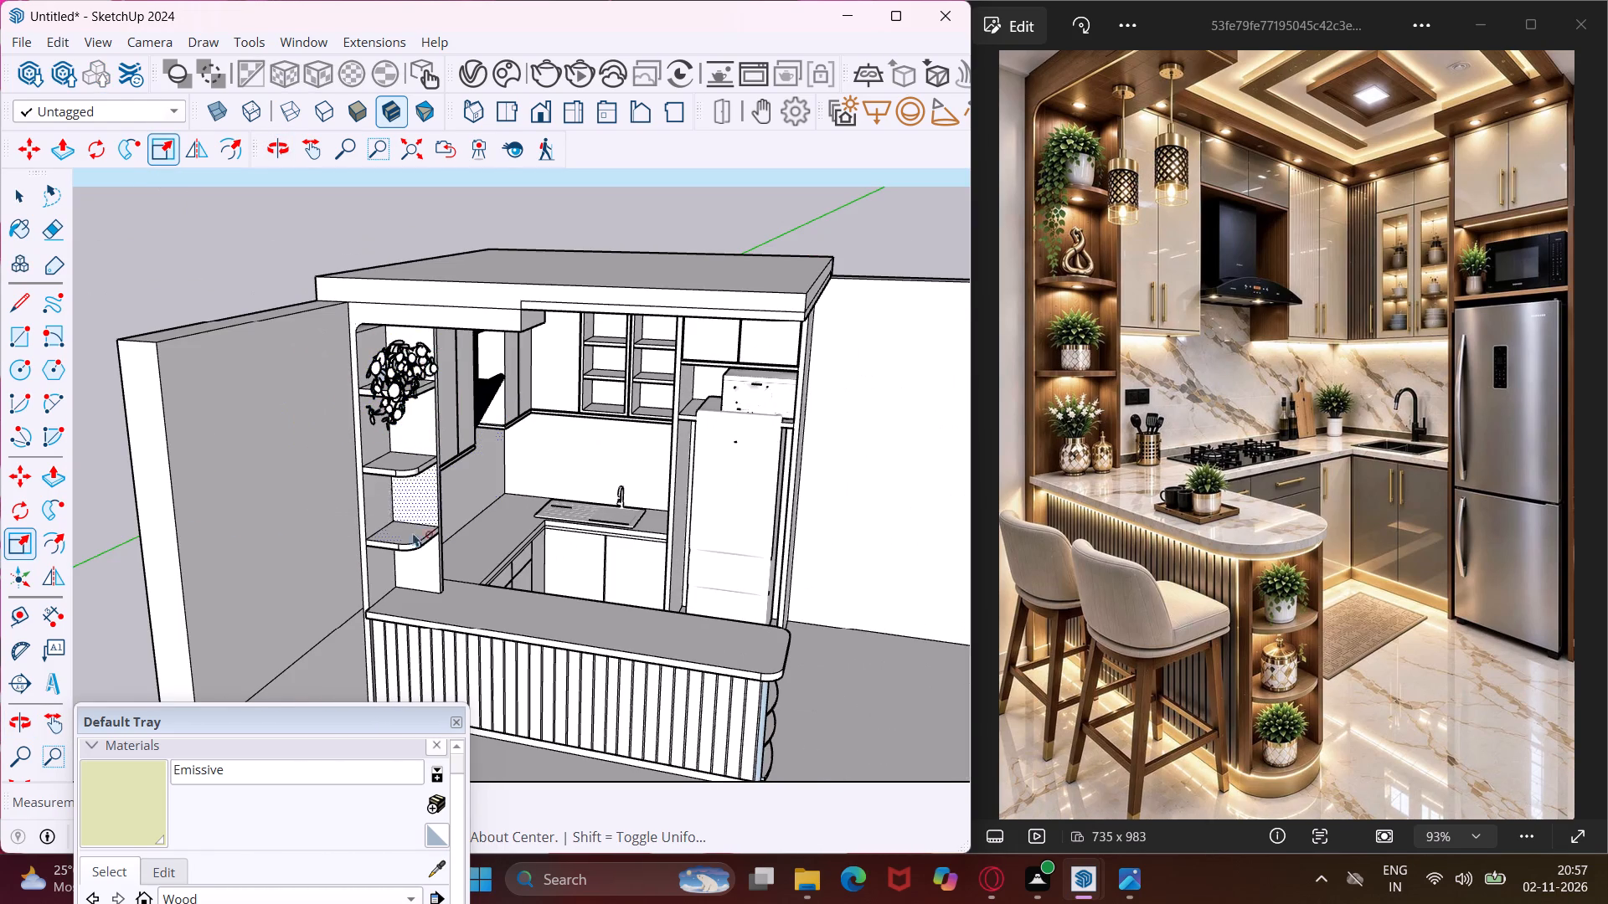
# Import Potted Plant 50-23 from the downloaded Chaos Cosmos assets and place one copy on the corner unit's lowest open shelf.
pyautogui.click(518, 80)
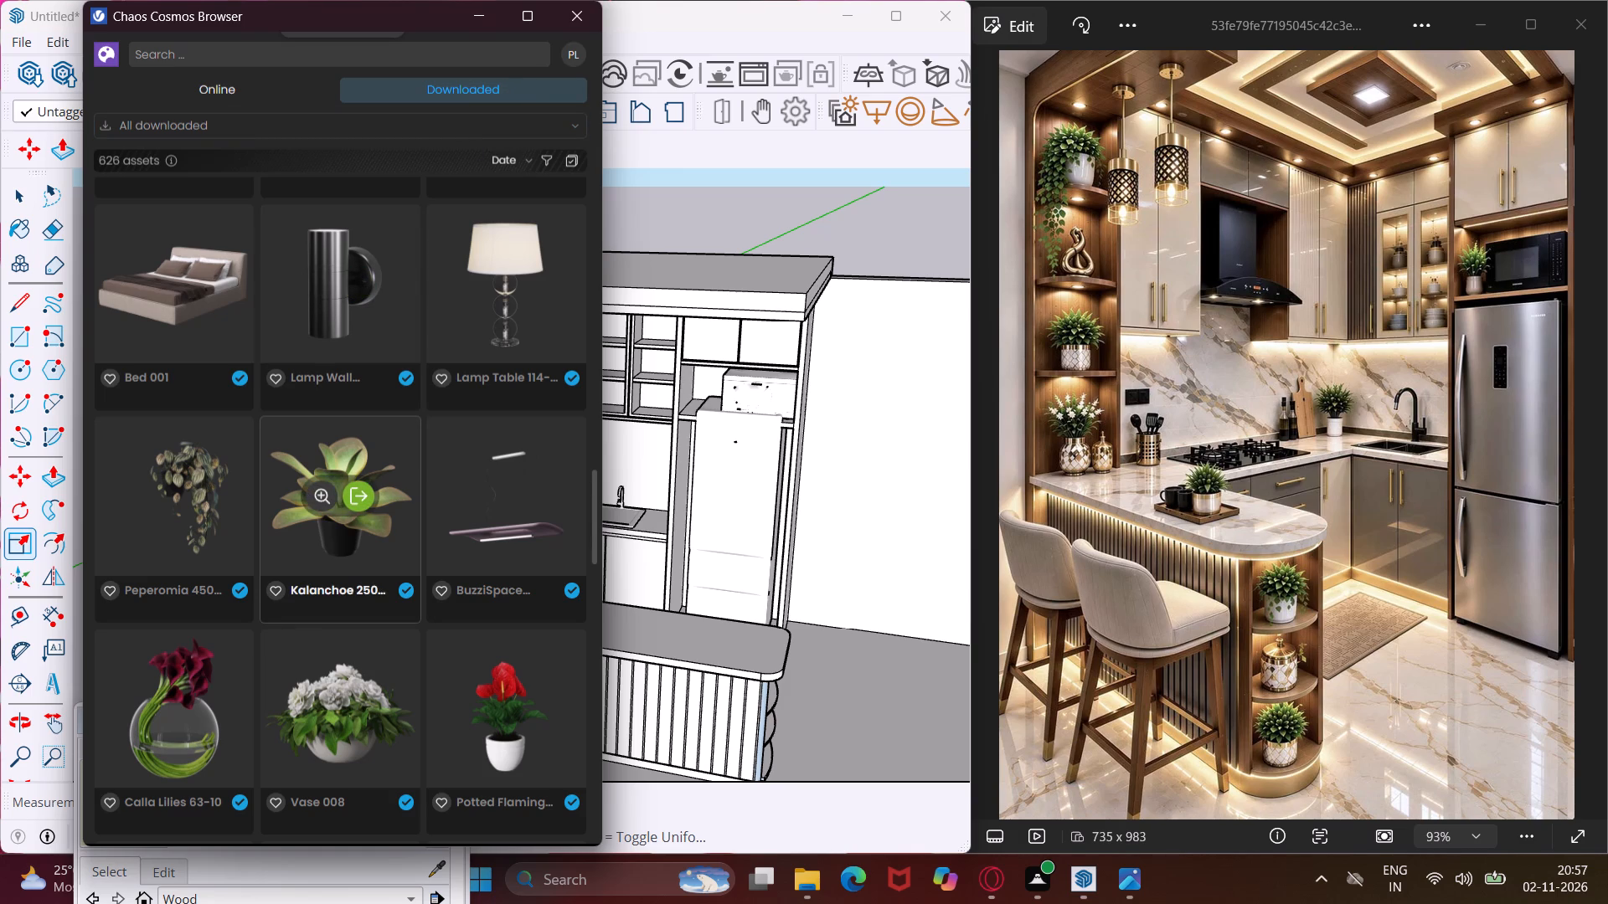
pyautogui.scroll(-1, 362, 556)
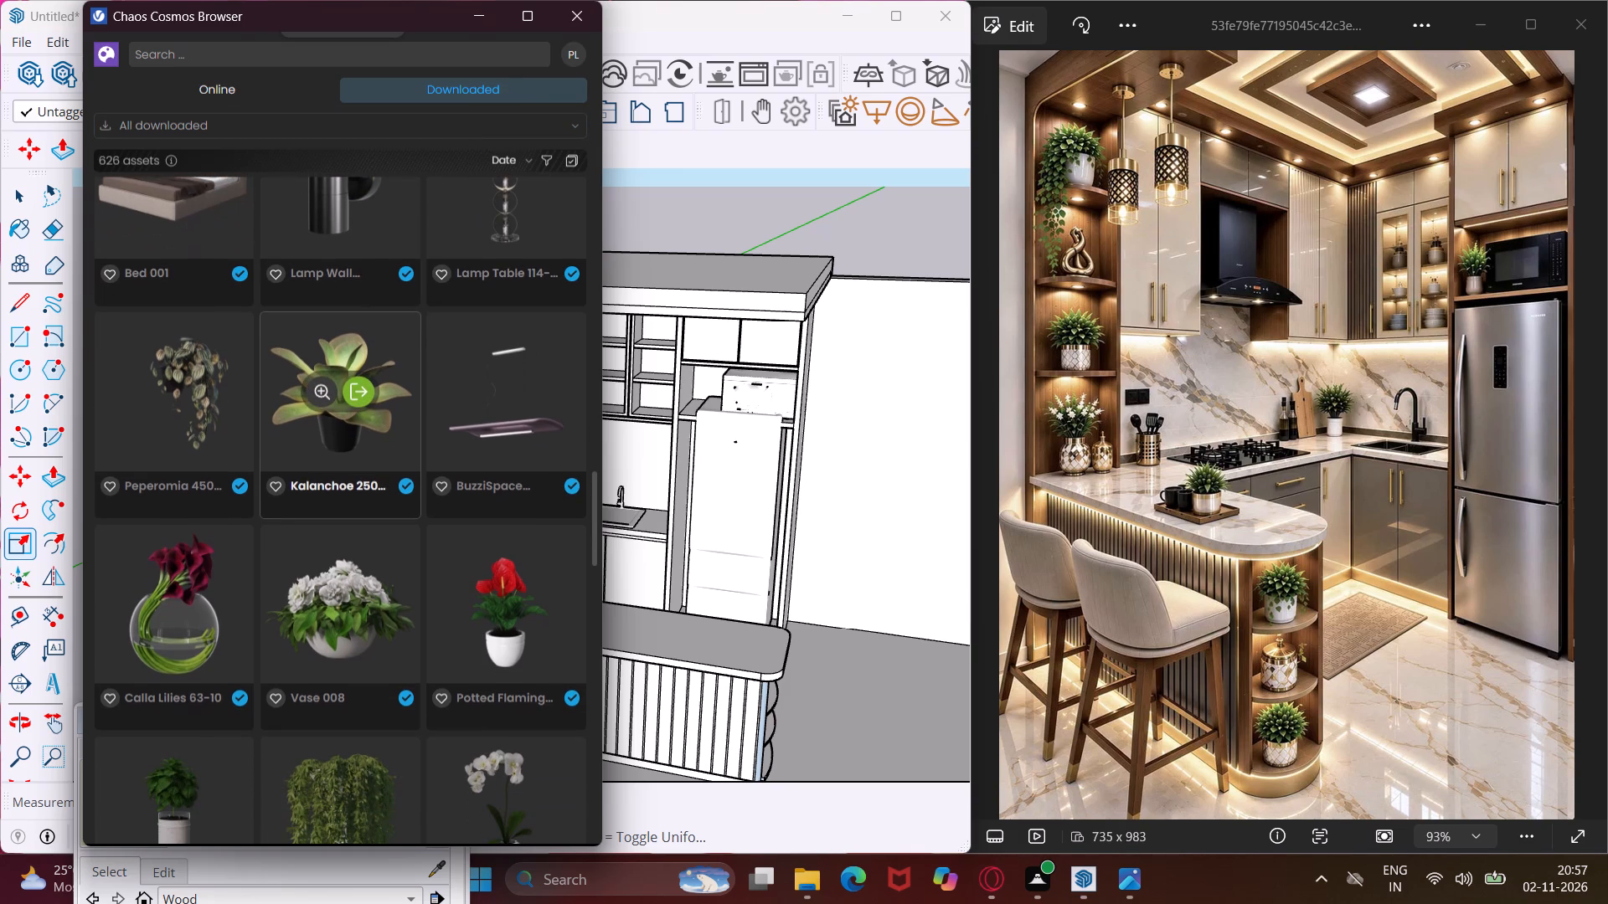
pyautogui.scroll(-1, 362, 556)
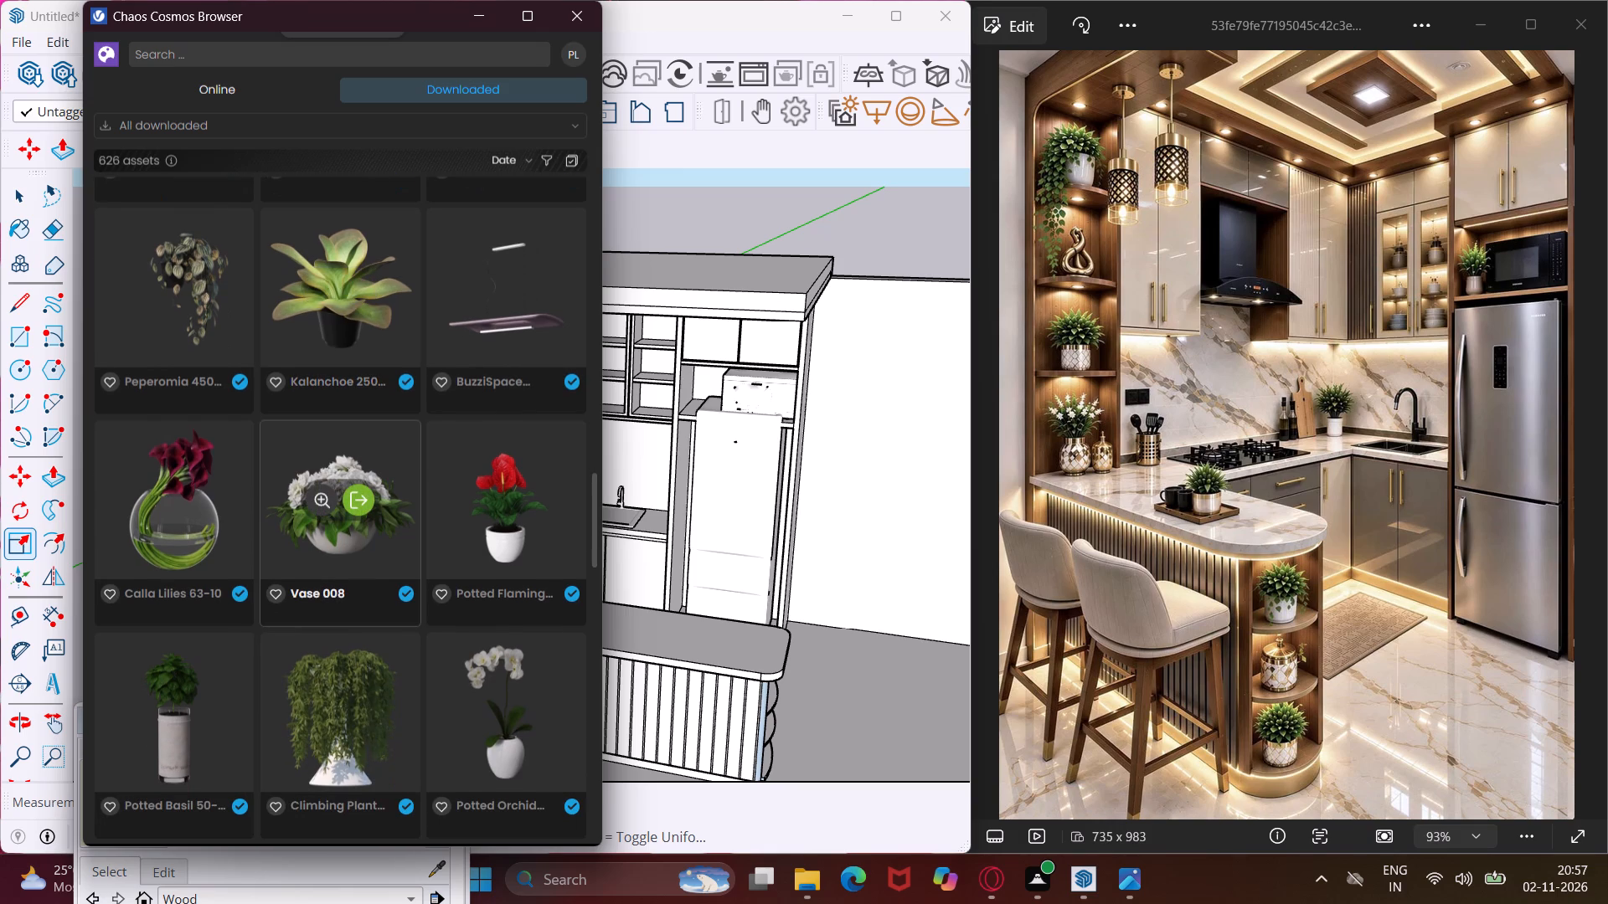
pyautogui.scroll(-1, 400, 485)
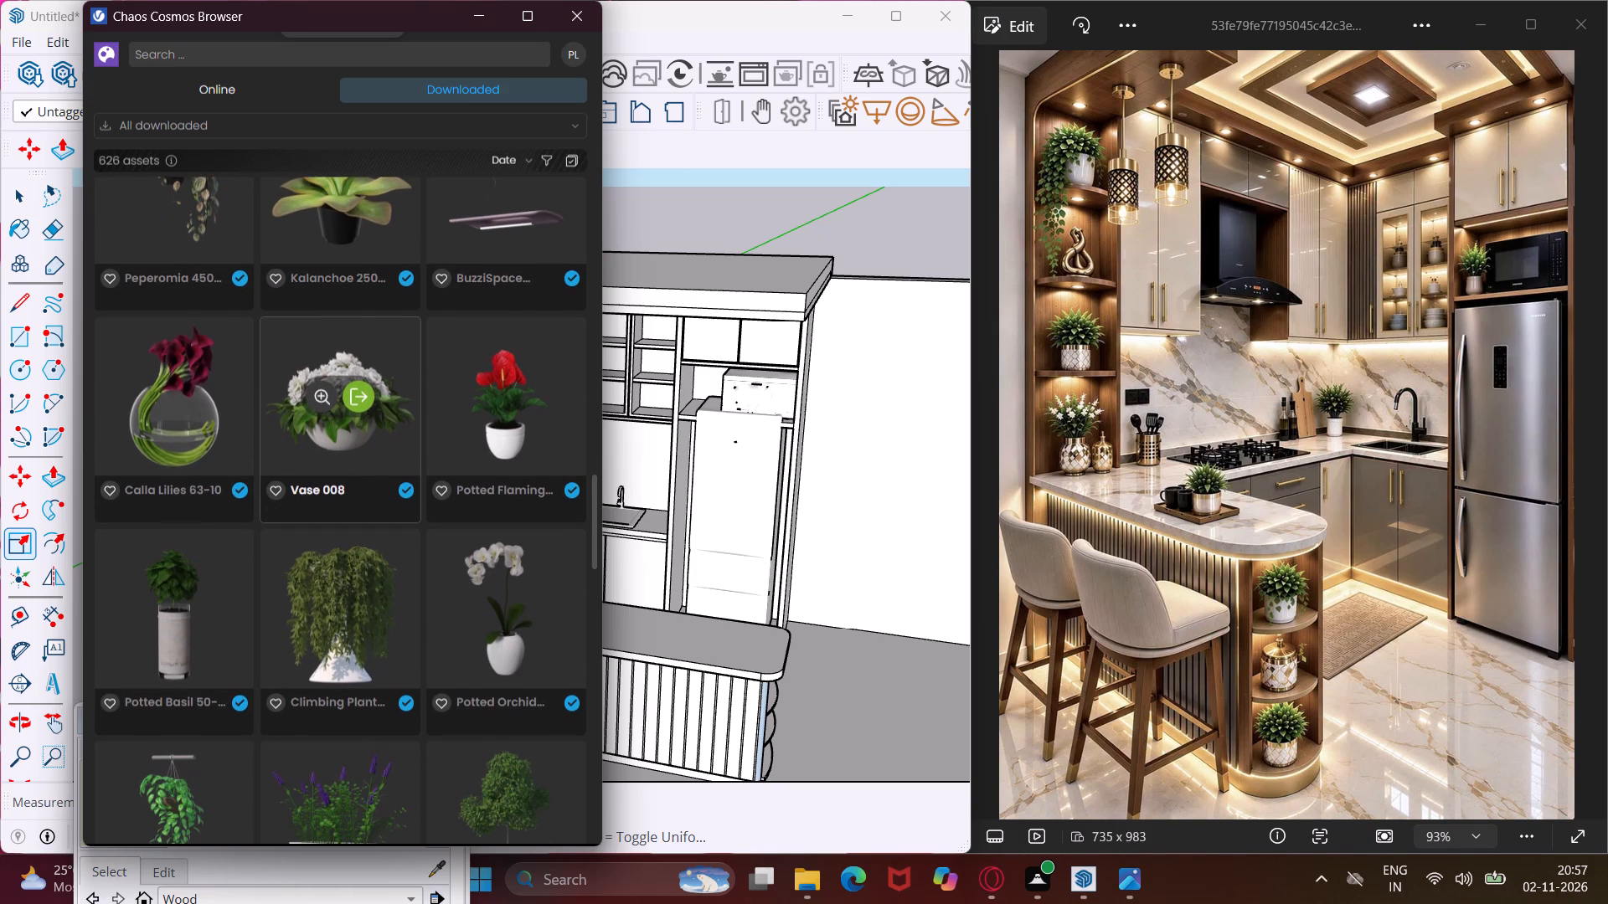
pyautogui.scroll(-1, 400, 485)
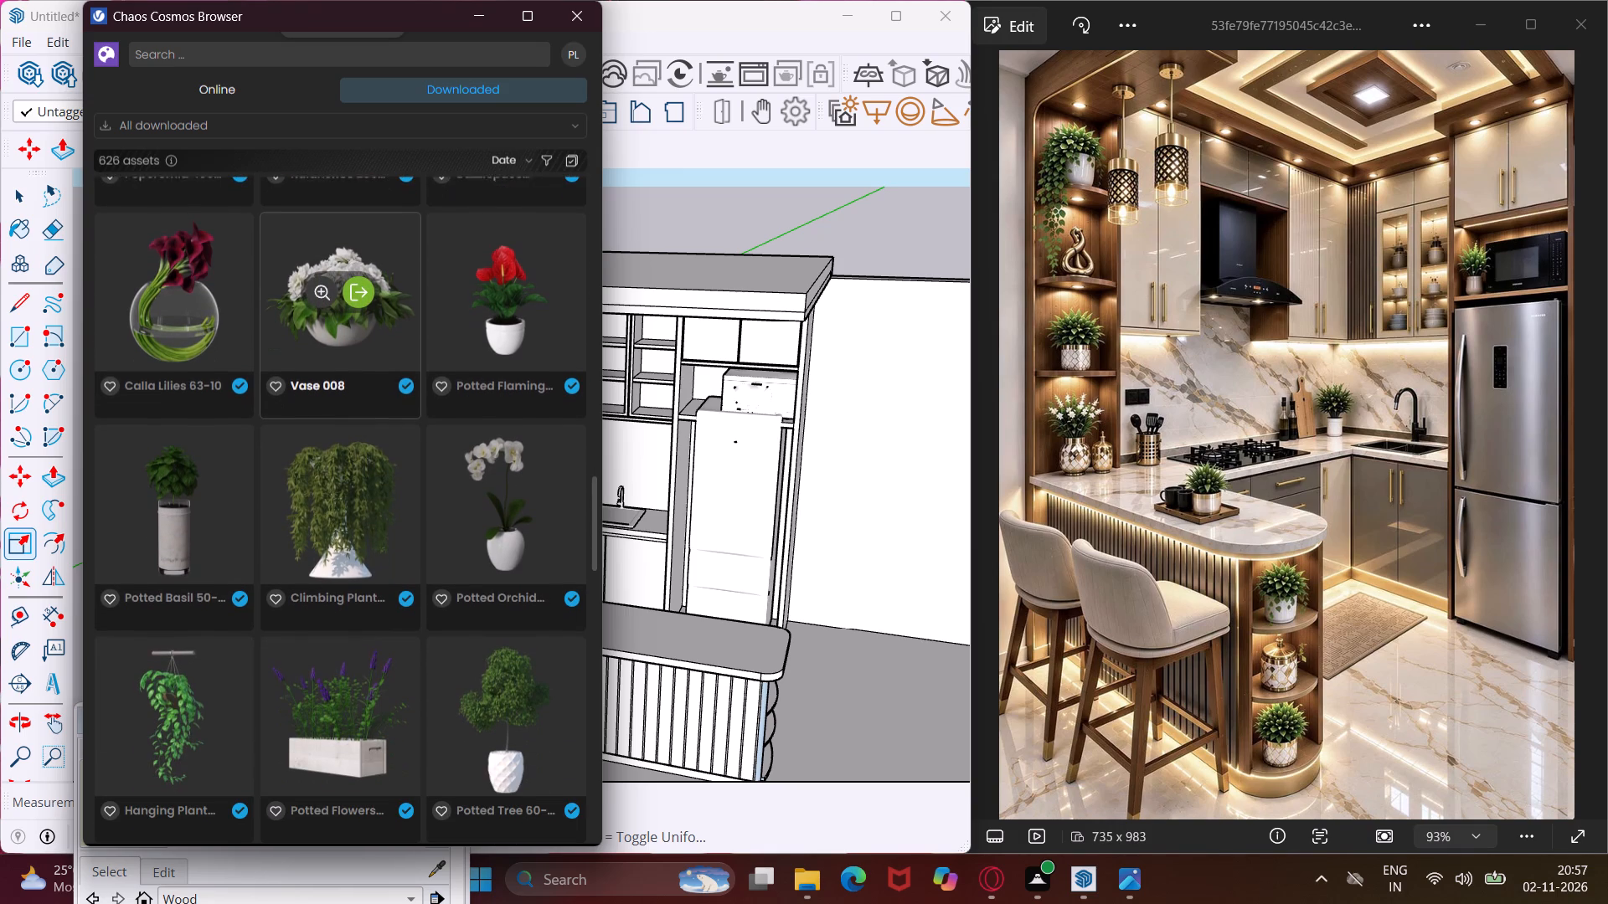
pyautogui.scroll(-4, 400, 485)
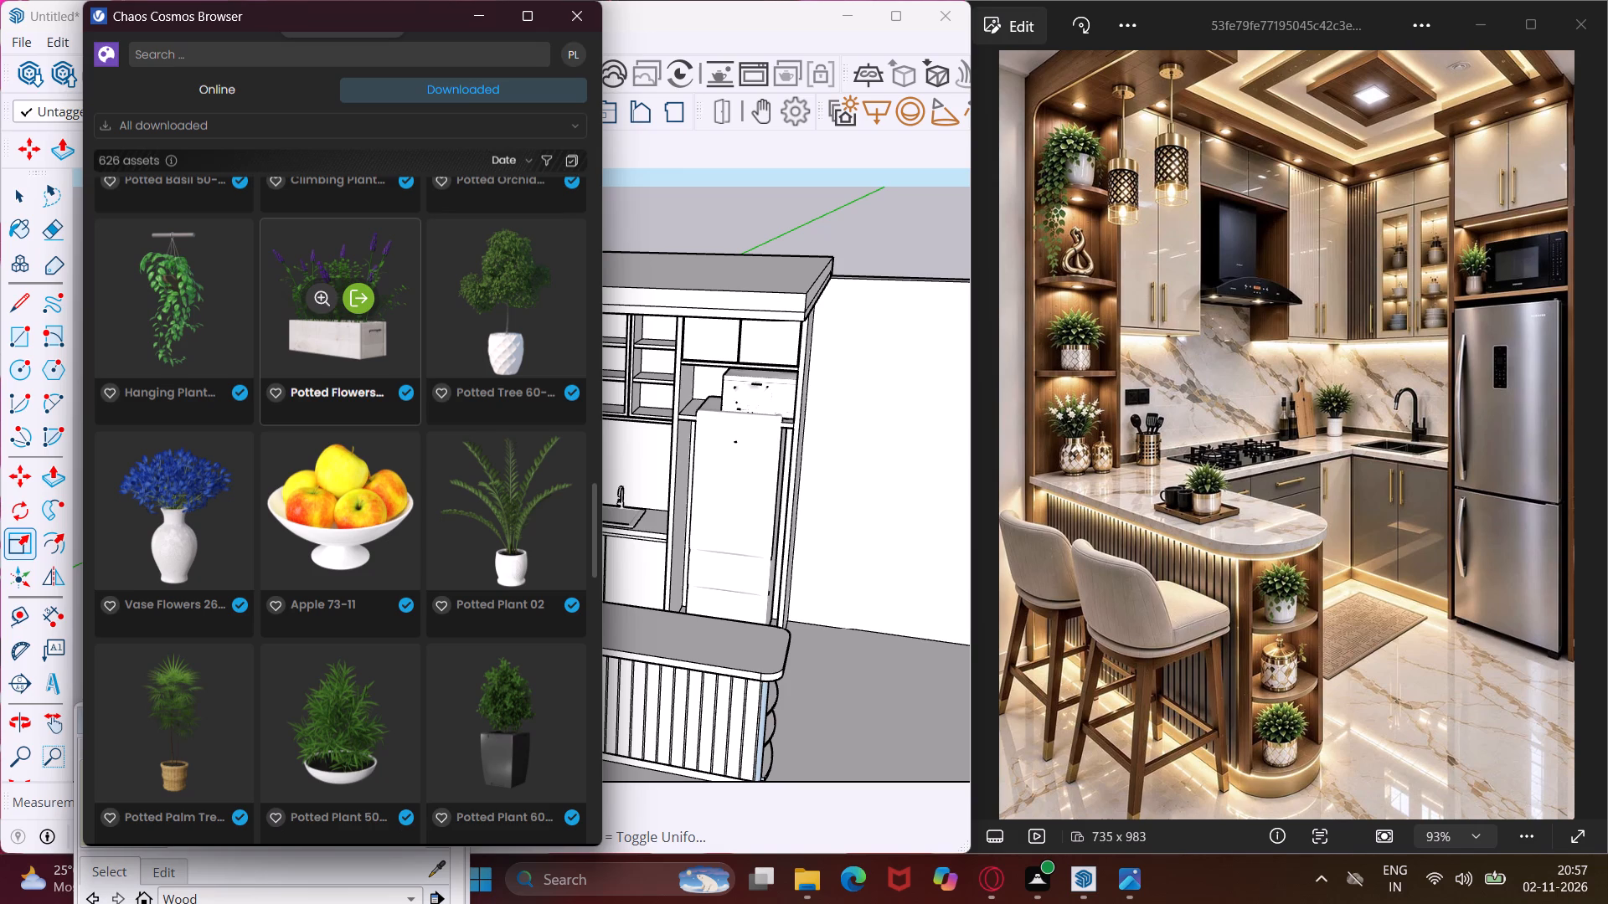
pyautogui.scroll(-1, 400, 485)
pyautogui.scroll(3, 400, 485)
pyautogui.scroll(-2, 400, 485)
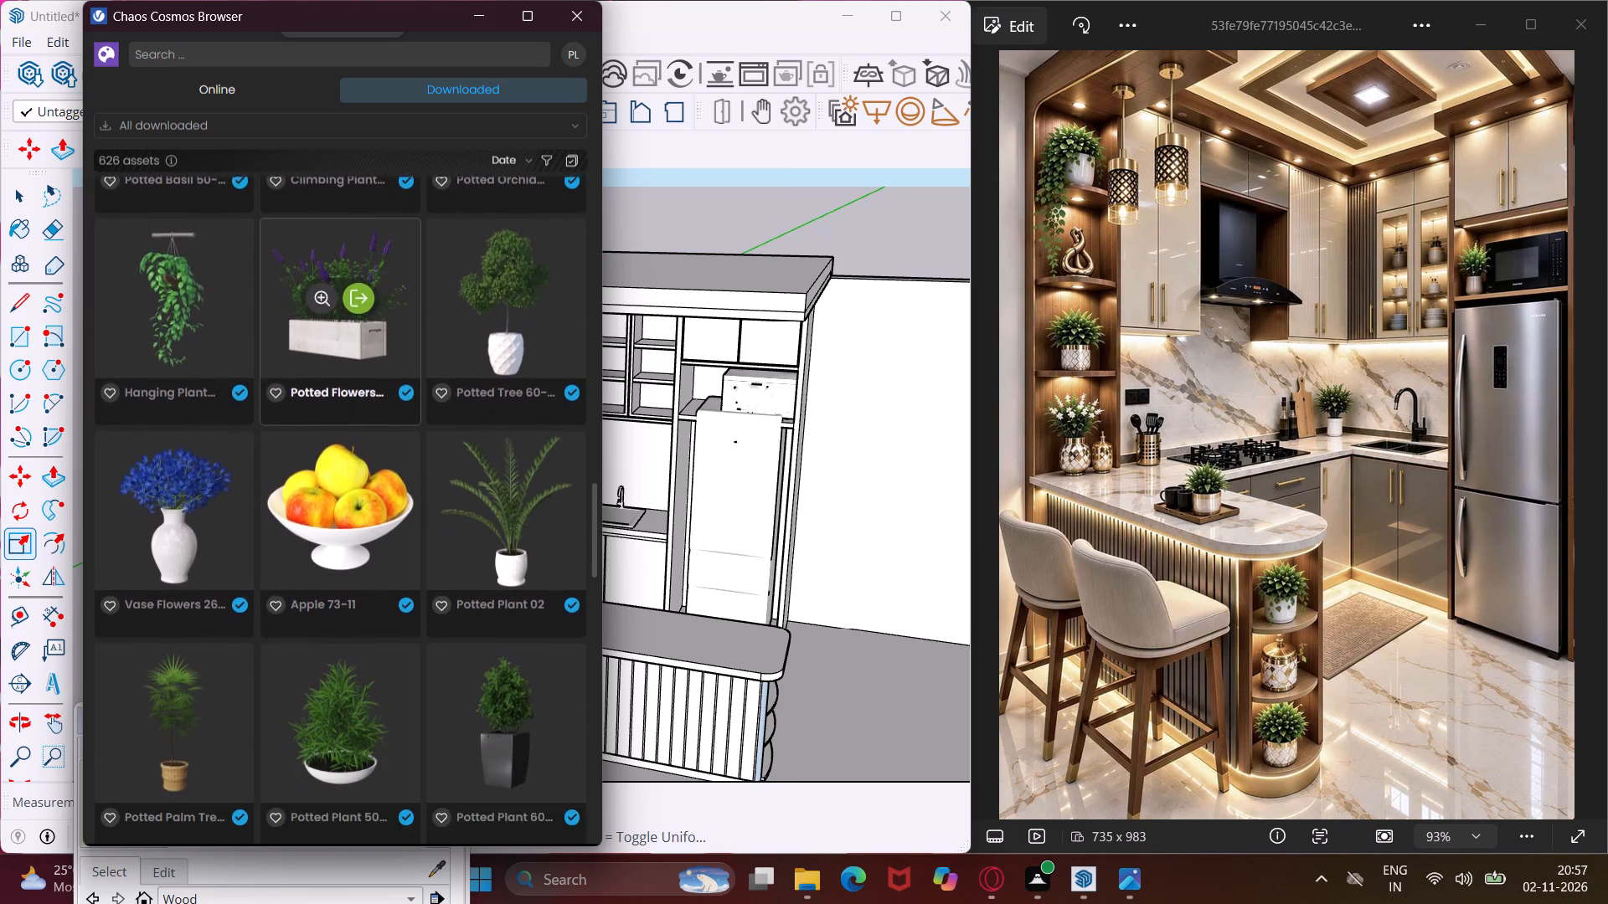
pyautogui.scroll(-4, 400, 485)
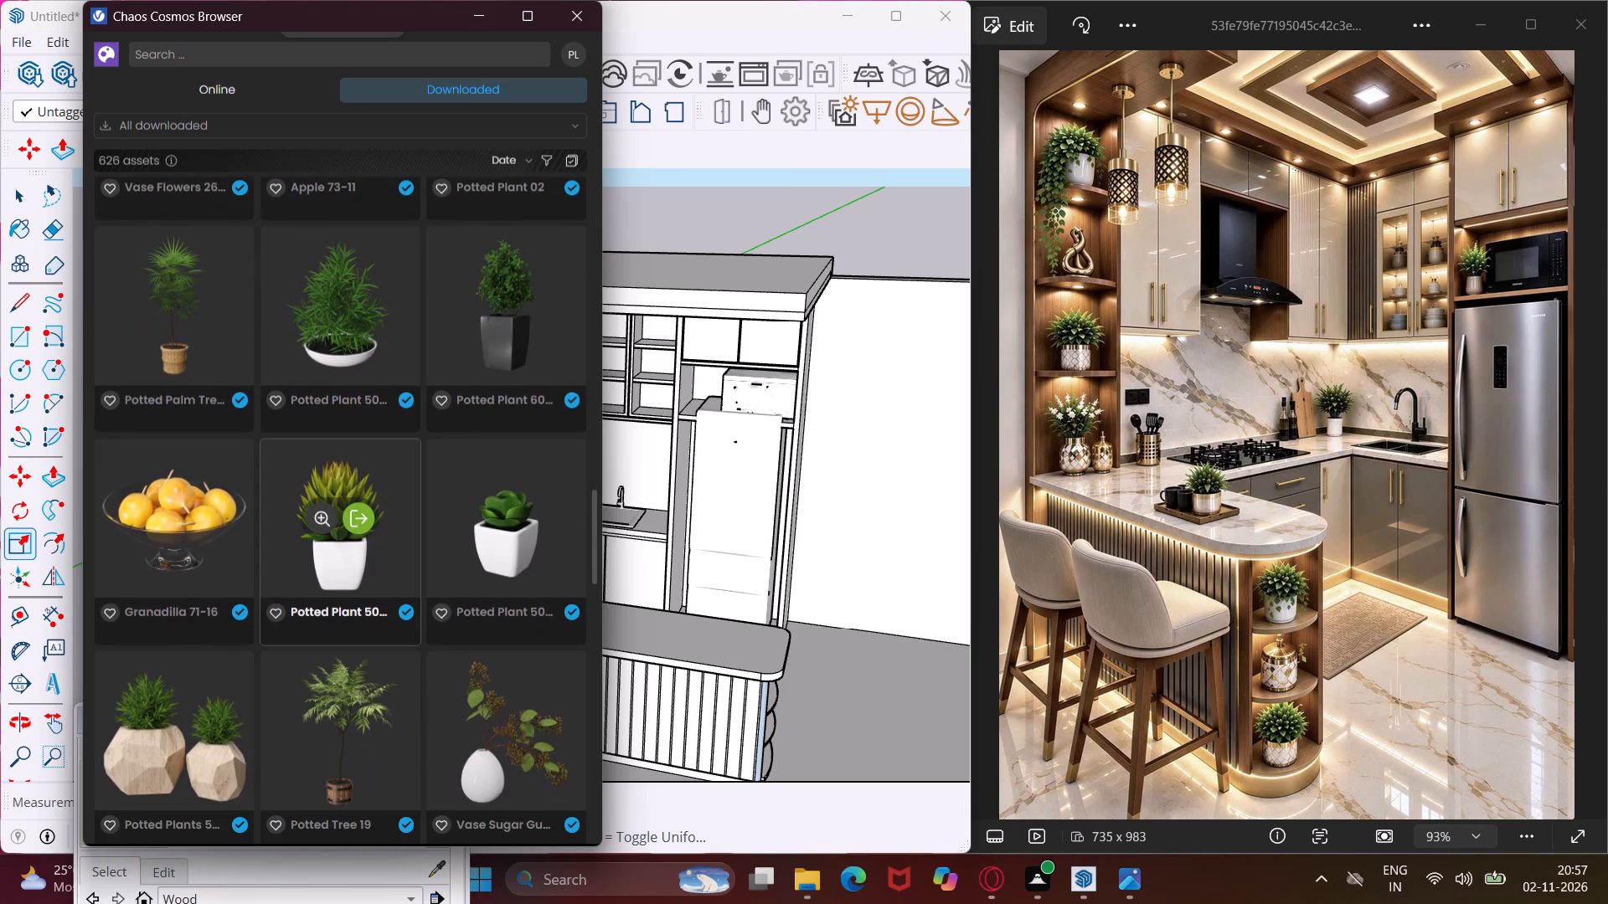
pyautogui.scroll(-1, 405, 478)
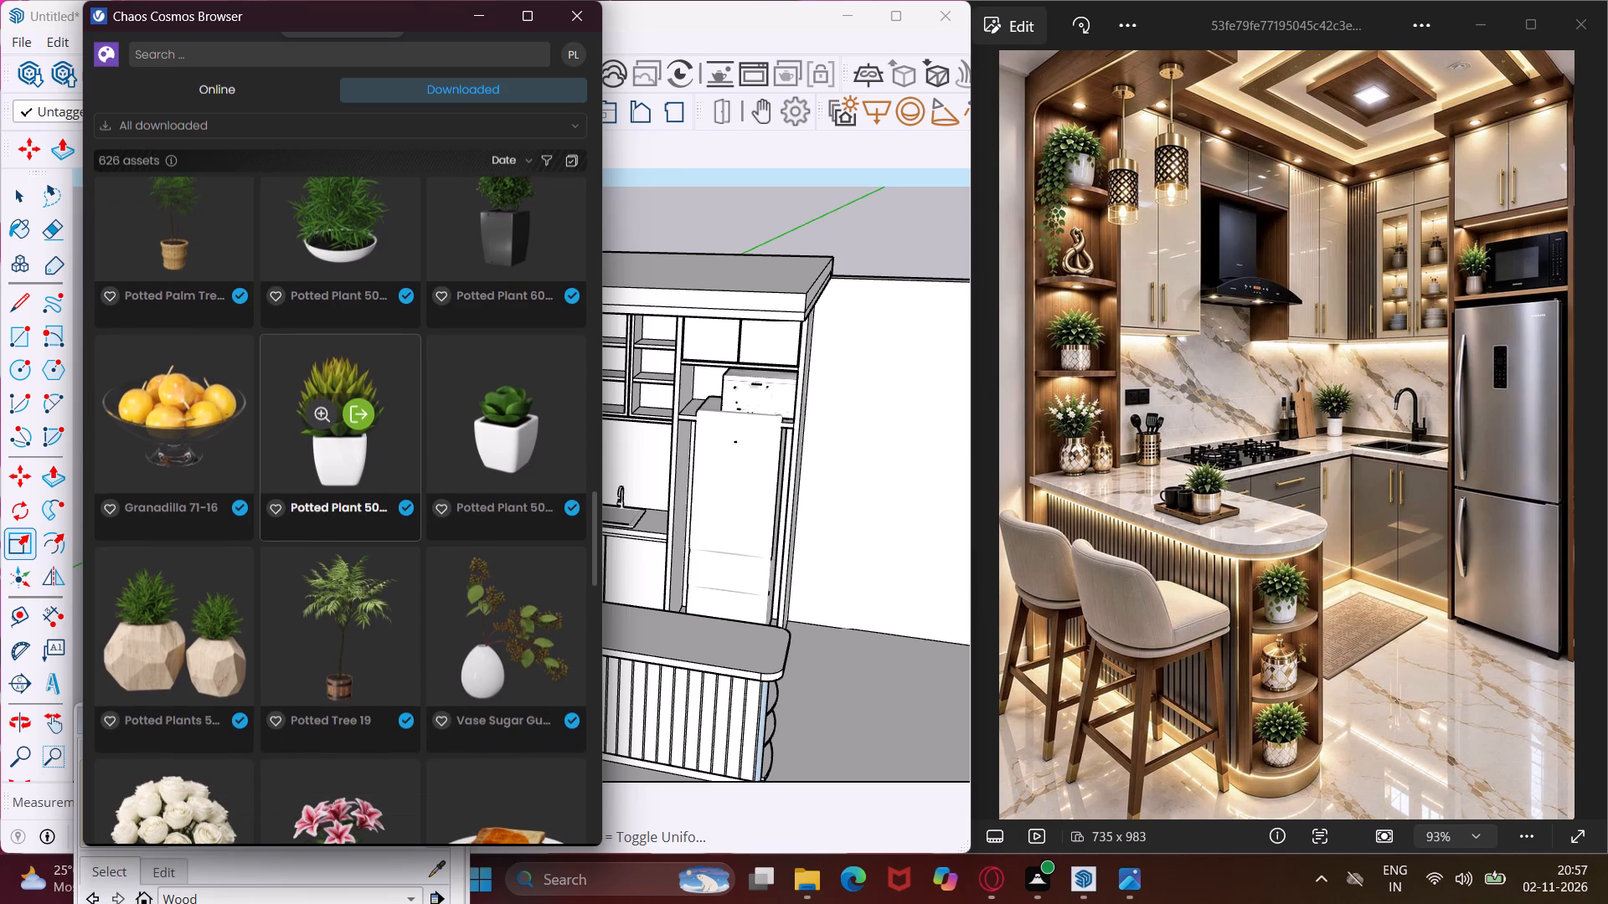
pyautogui.click(353, 404)
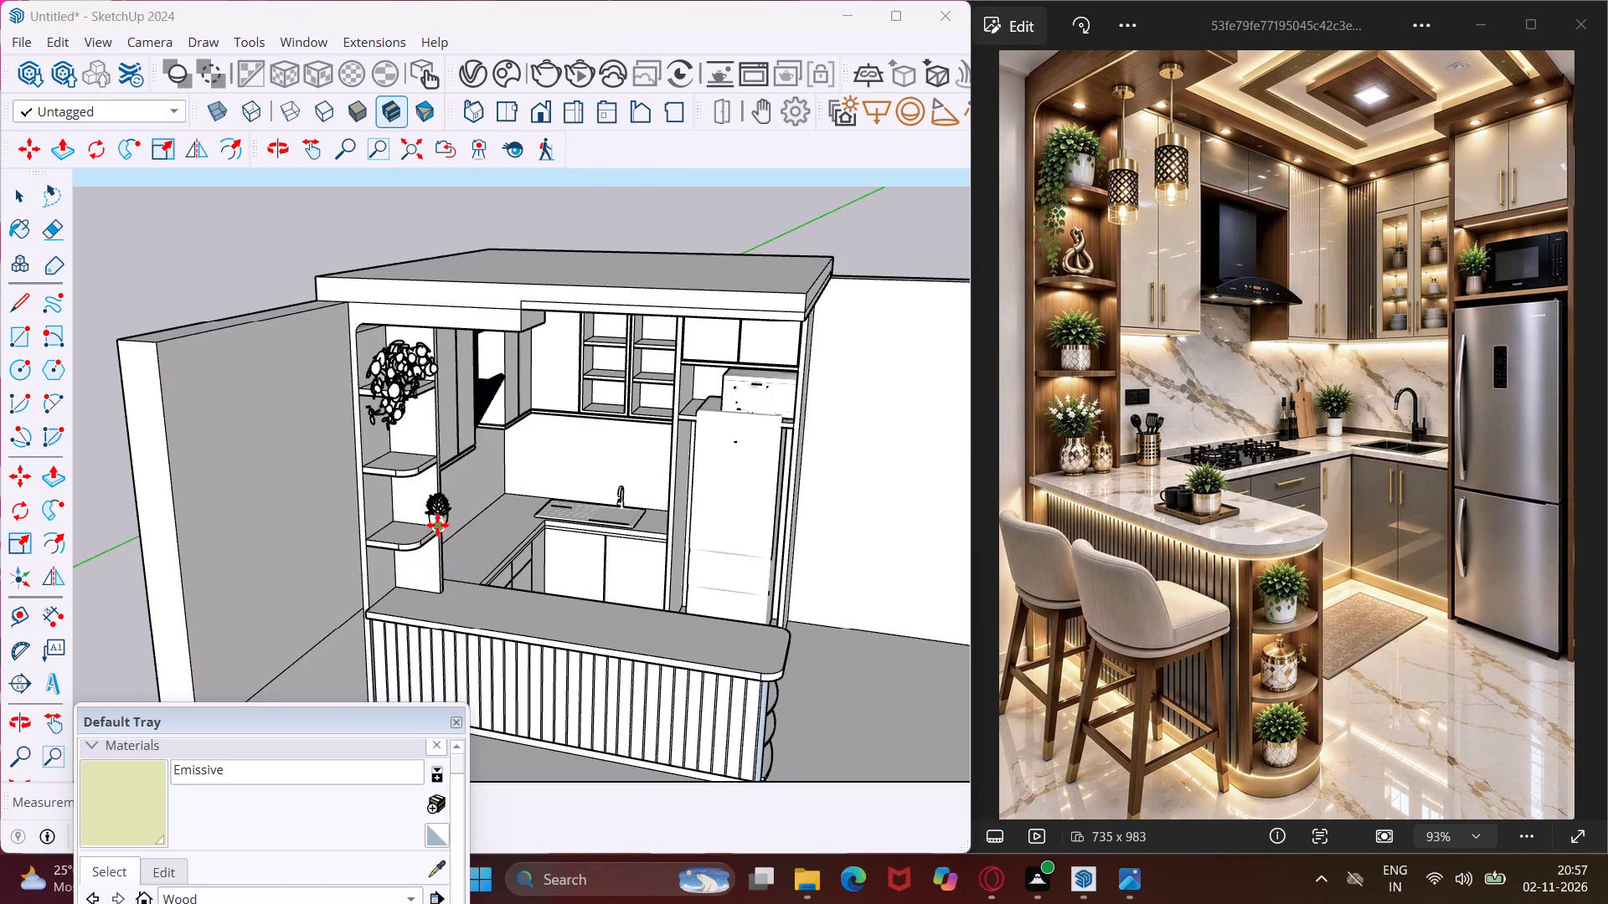
pyautogui.scroll(16, 407, 528)
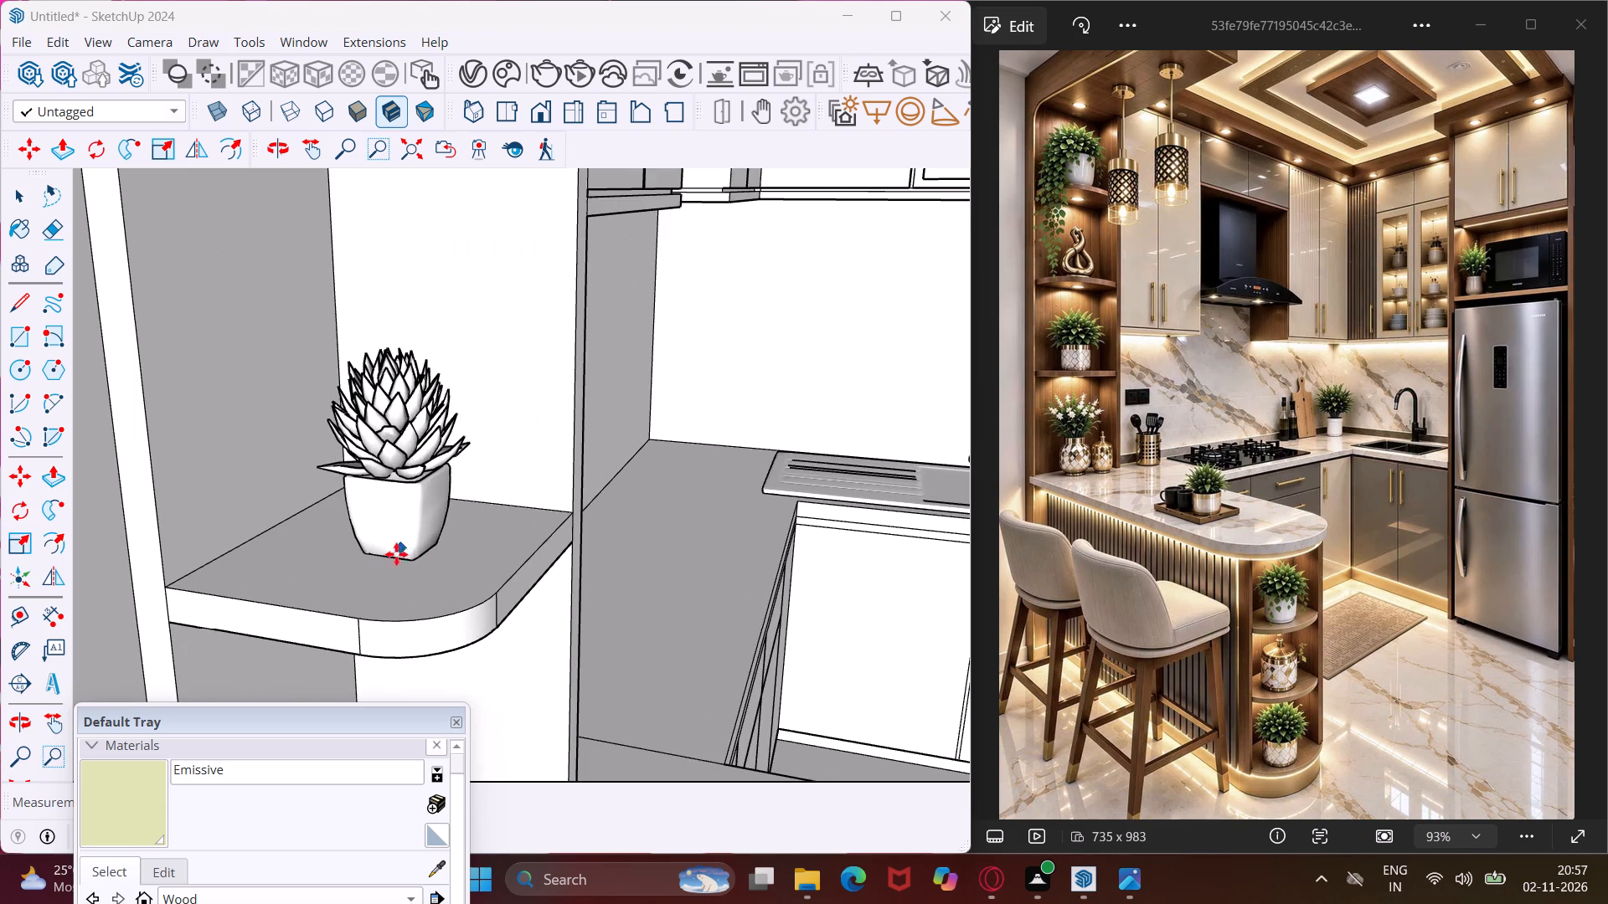
pyautogui.click(380, 560)
# Place another copy of the potted plant on the peninsula countertop, near the middle of its length.
pyautogui.scroll(-3, 327, 507)
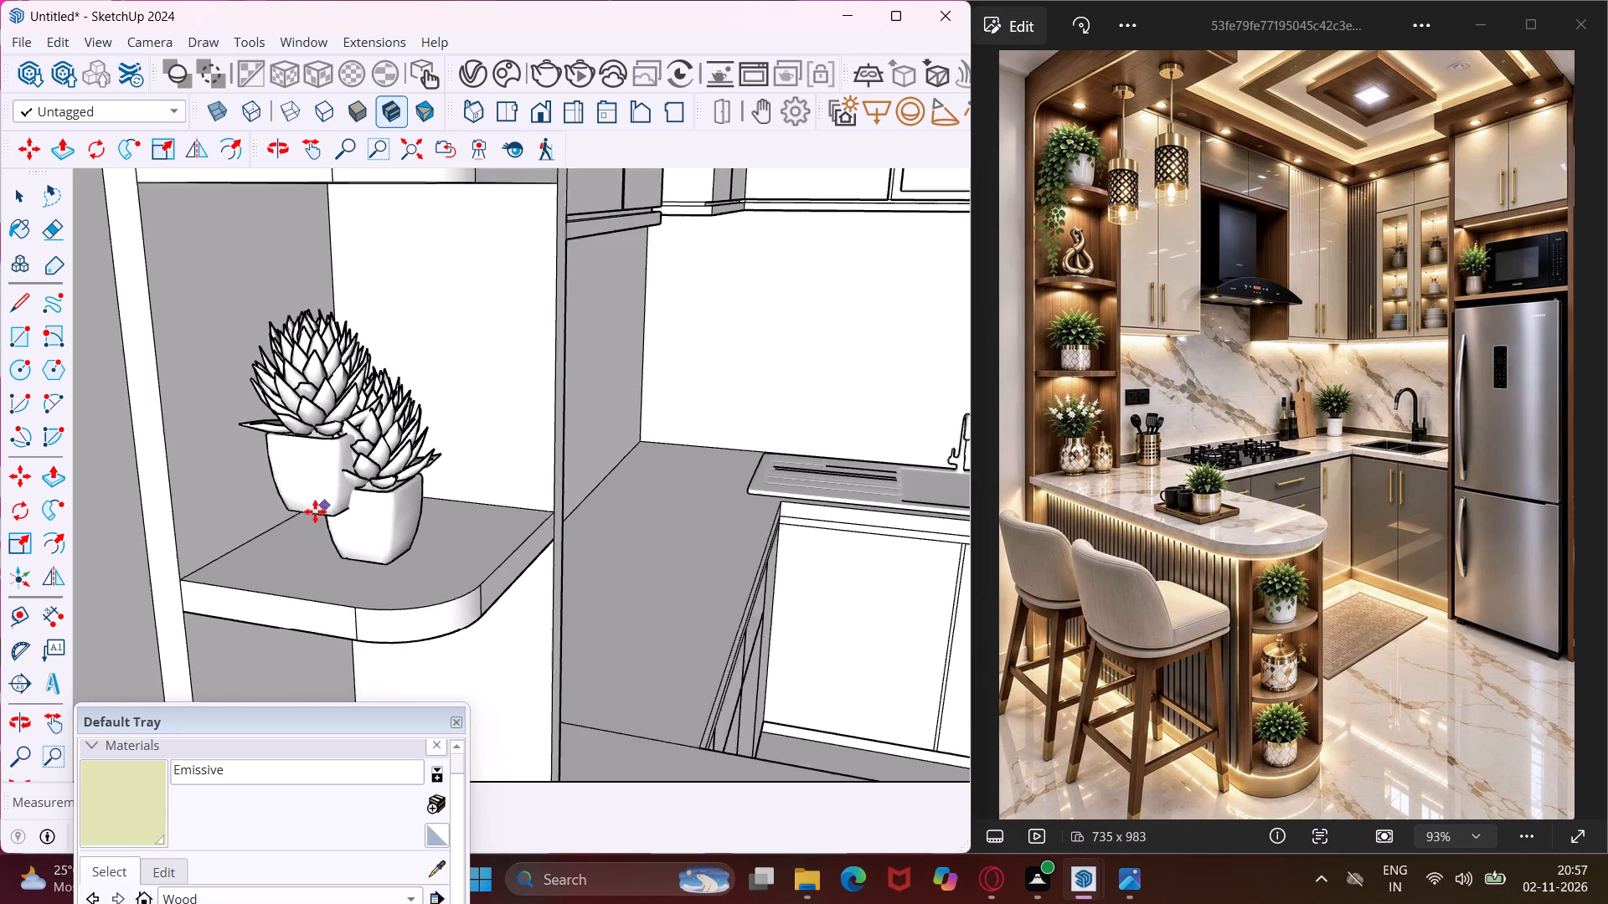
pyautogui.scroll(-6, 315, 511)
pyautogui.scroll(-5, 338, 442)
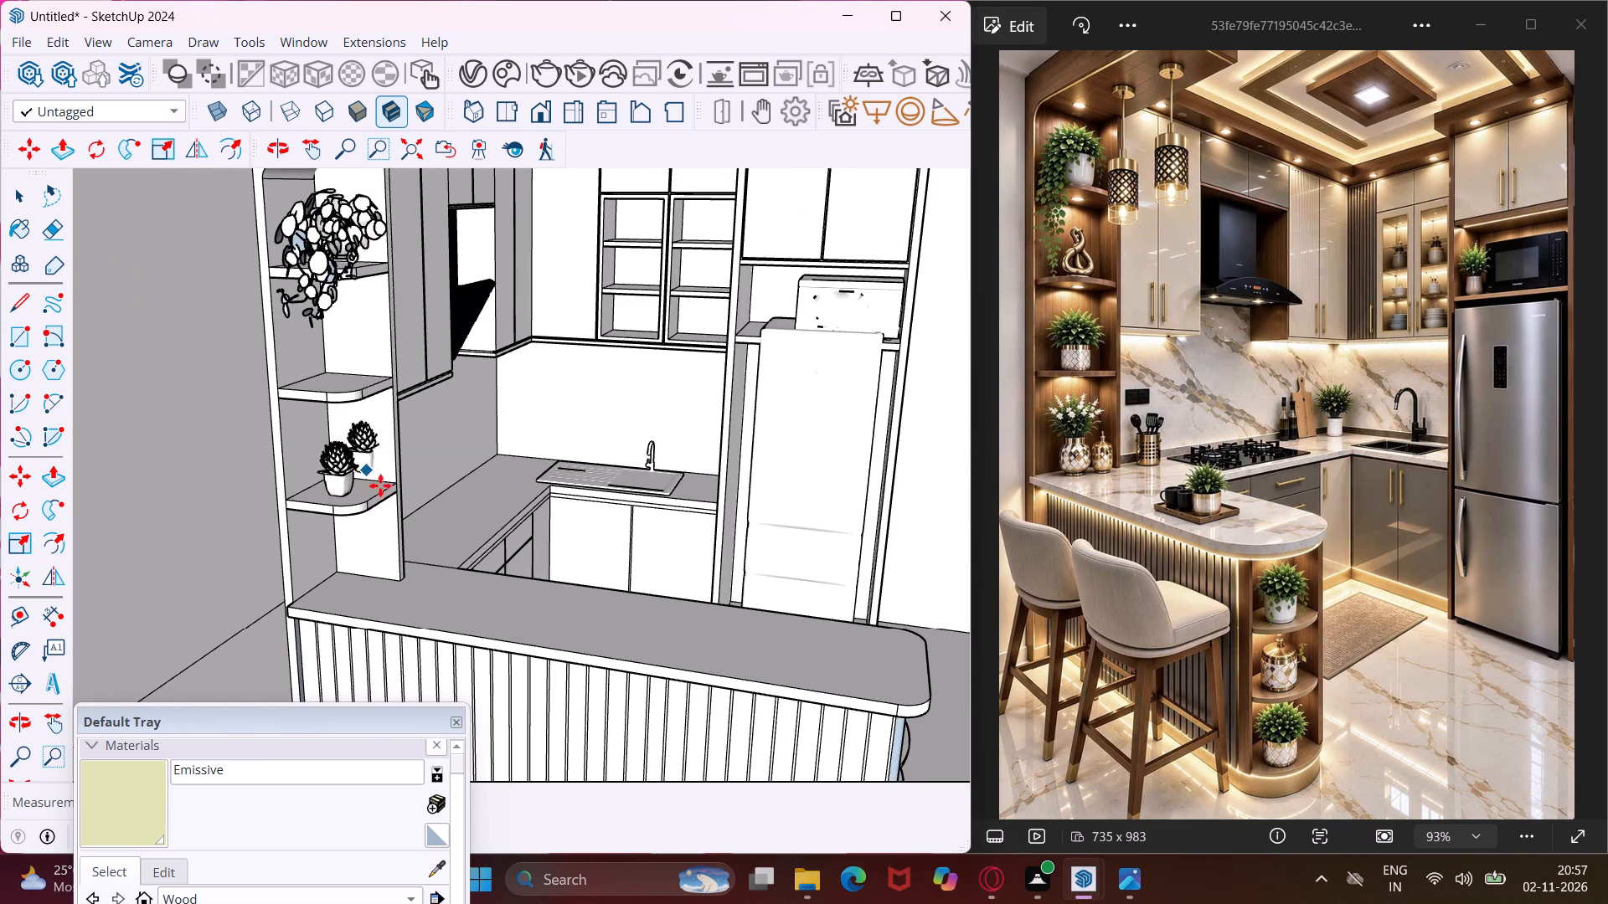
pyautogui.scroll(2, 676, 671)
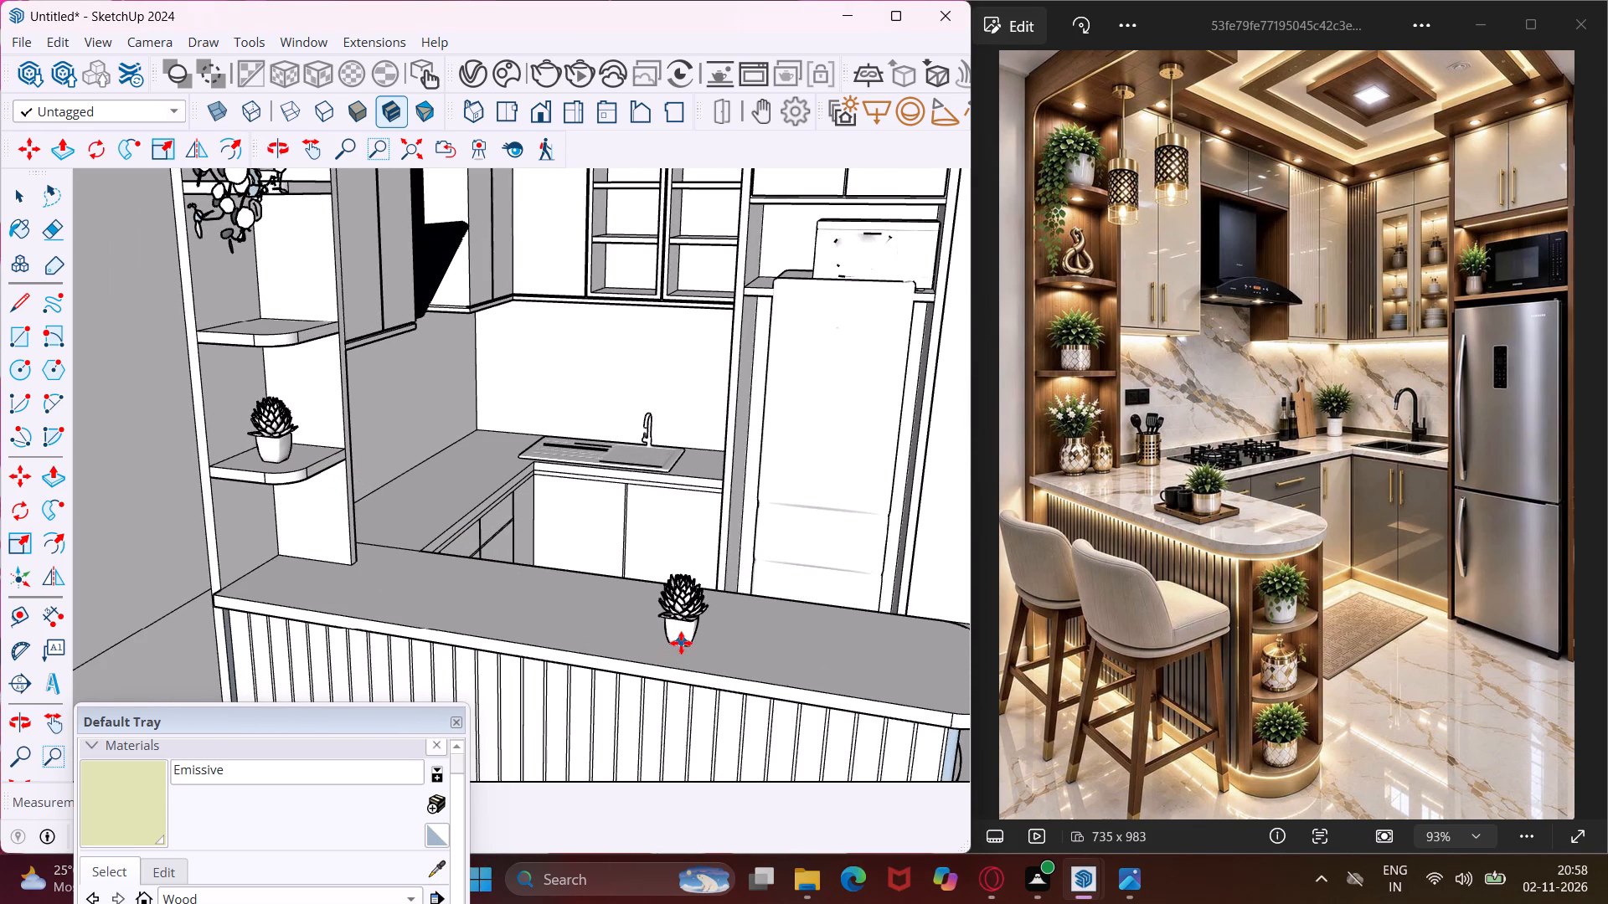
pyautogui.click(681, 642)
# Place potted plant copies on the bottom and top curved shelves at the peninsula's open end.
pyautogui.scroll(-3, 513, 558)
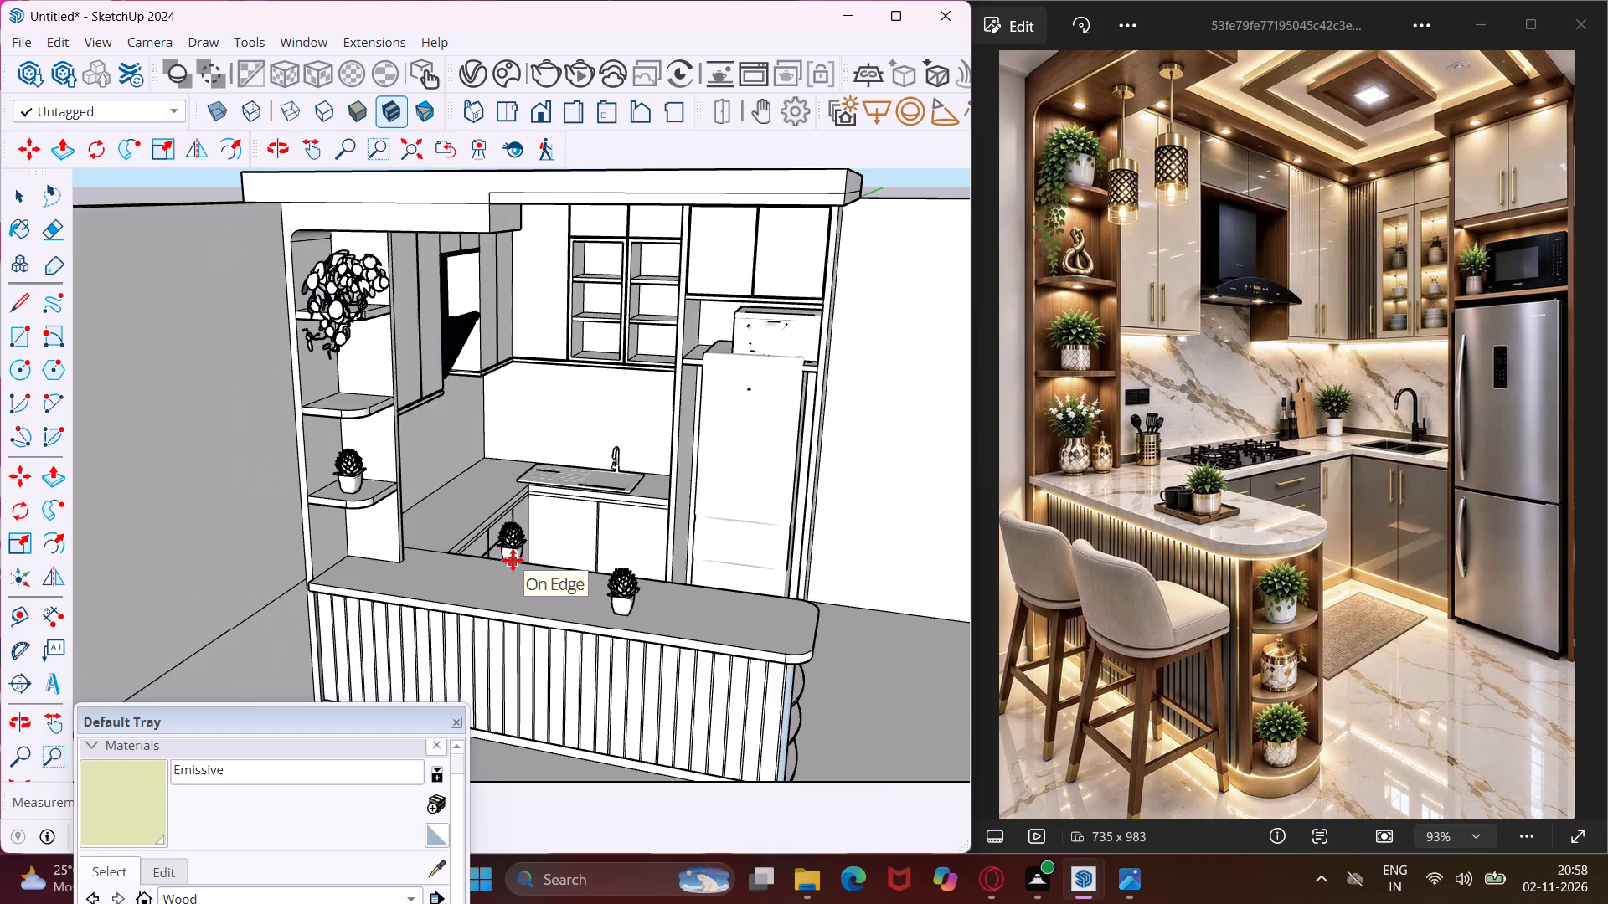
pyautogui.scroll(-4, 513, 560)
pyautogui.moveTo(706, 675); pyautogui.dragTo(611, 624, button='middle')
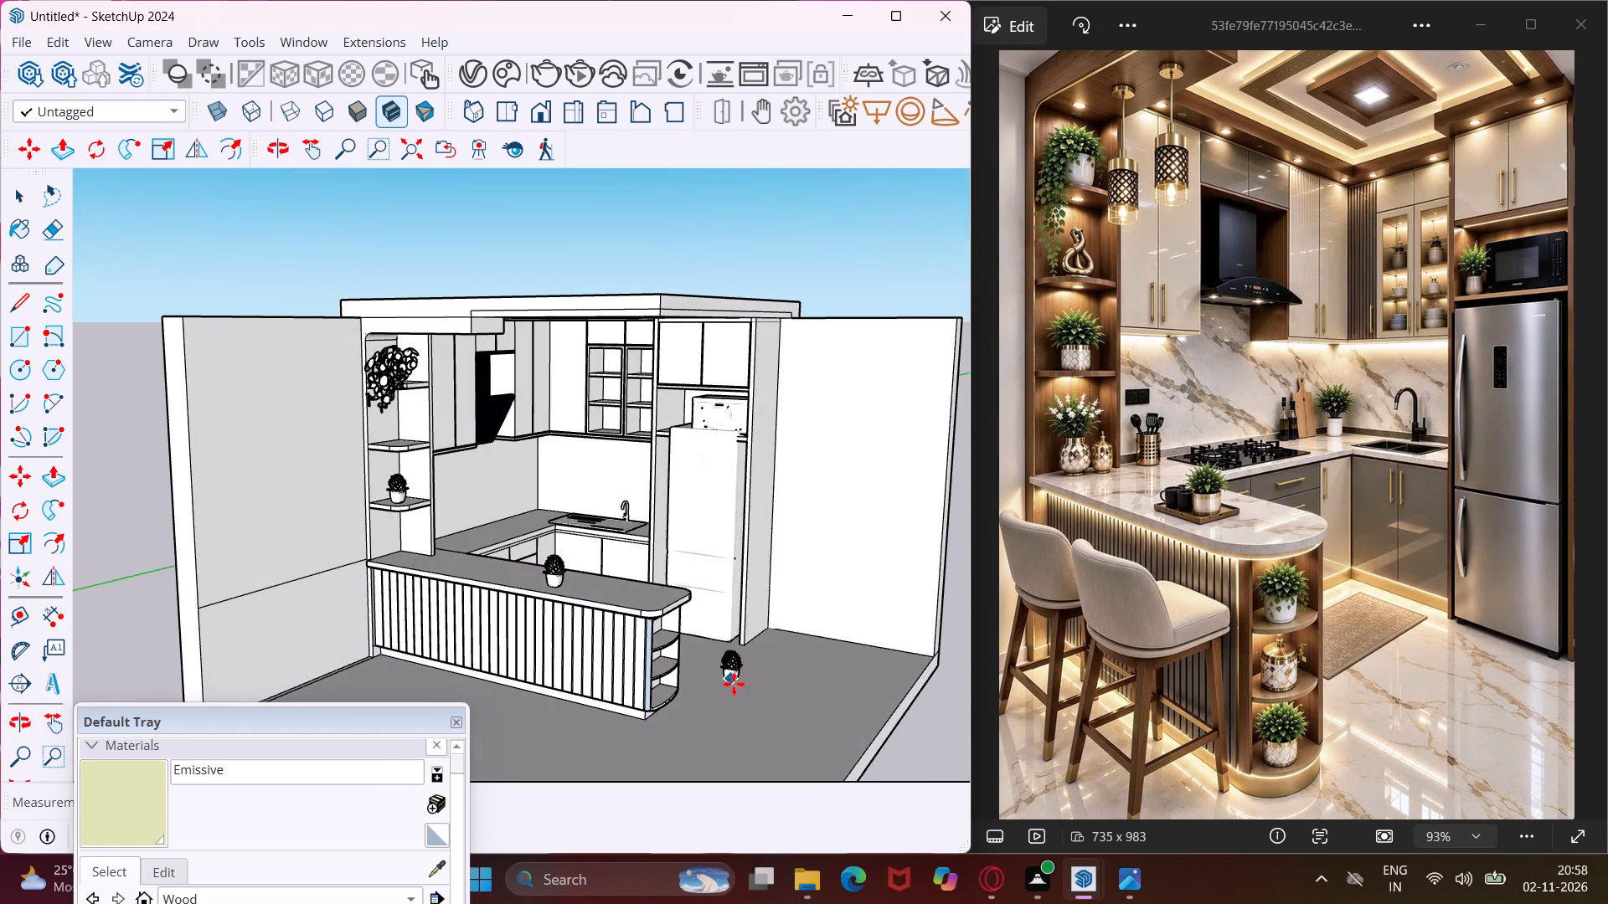
pyautogui.scroll(4, 729, 690)
pyautogui.scroll(11, 646, 691)
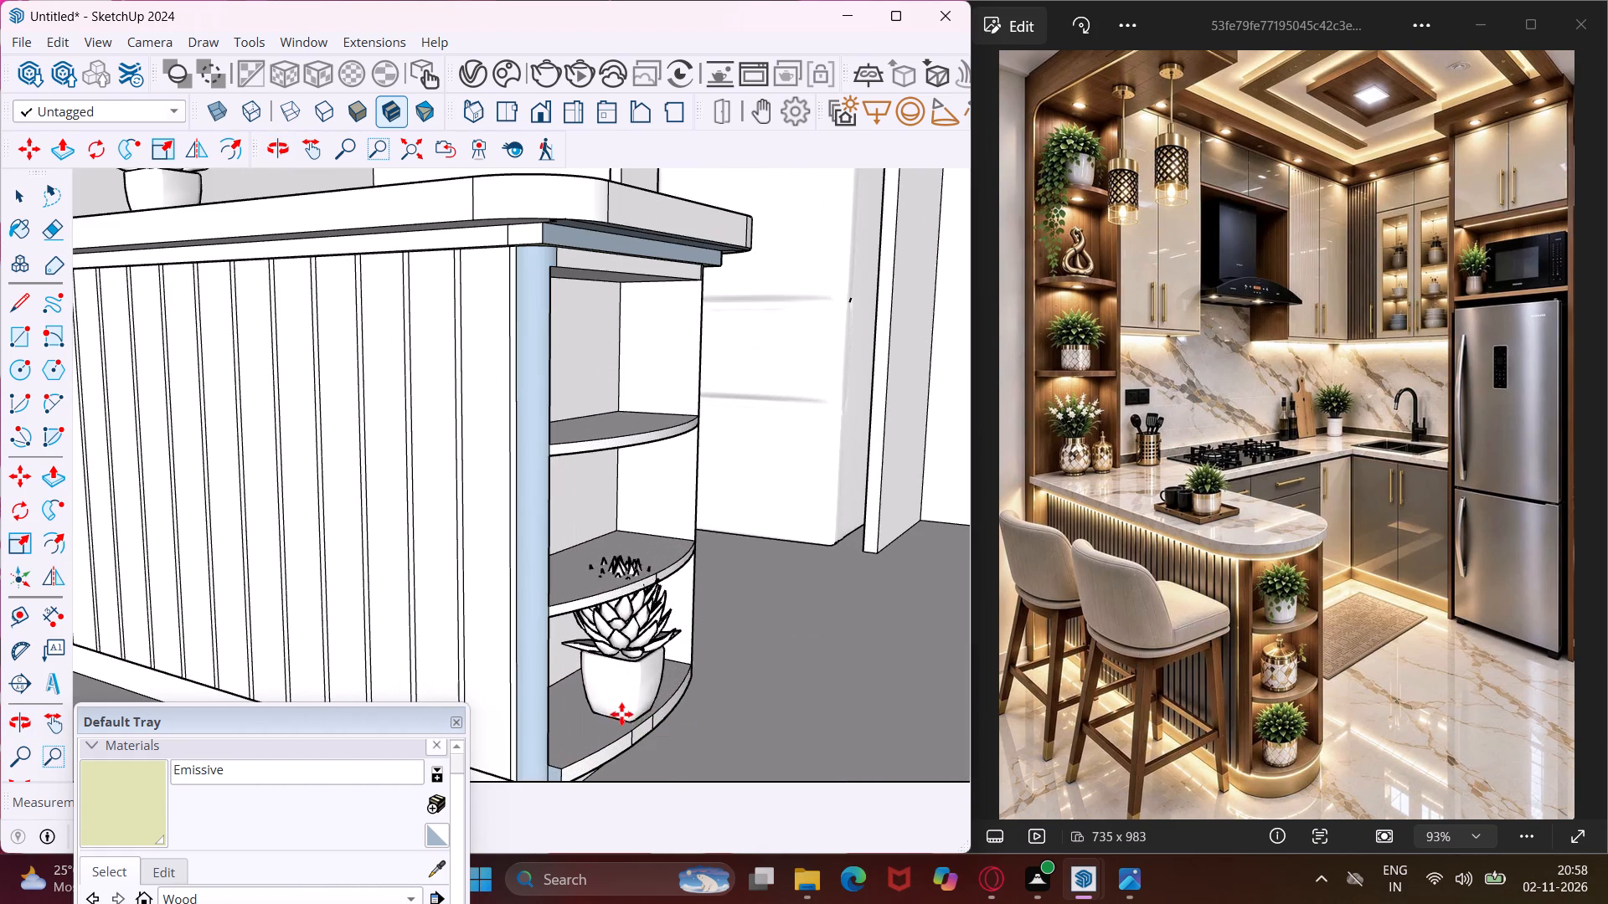
pyautogui.click(614, 718)
pyautogui.scroll(-1, 654, 515)
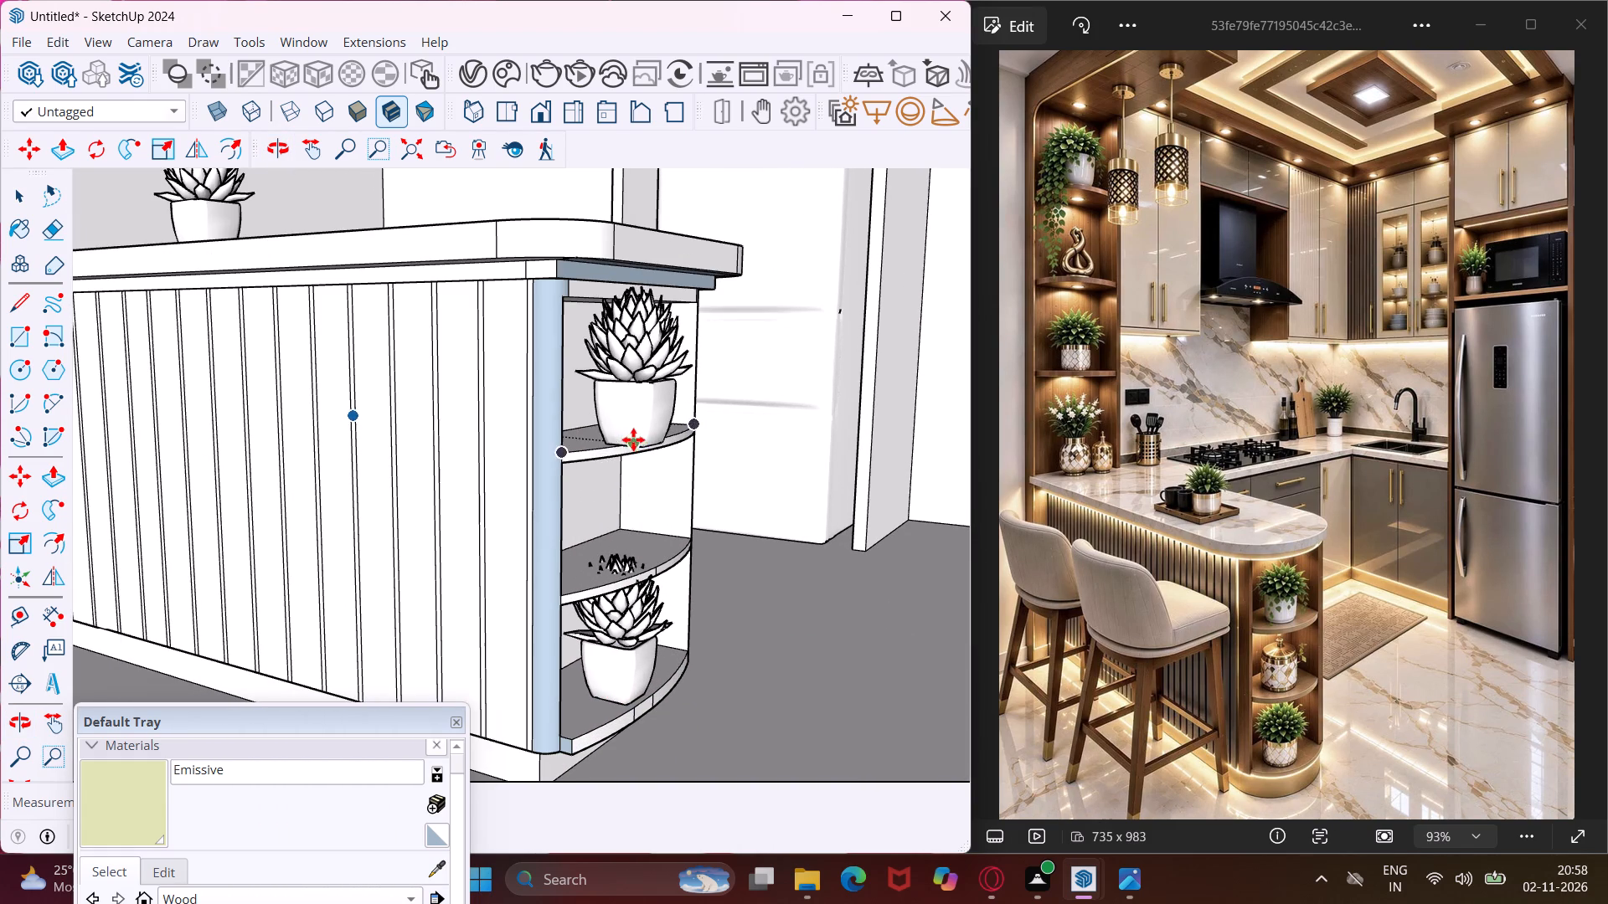
pyautogui.scroll(2, 626, 433)
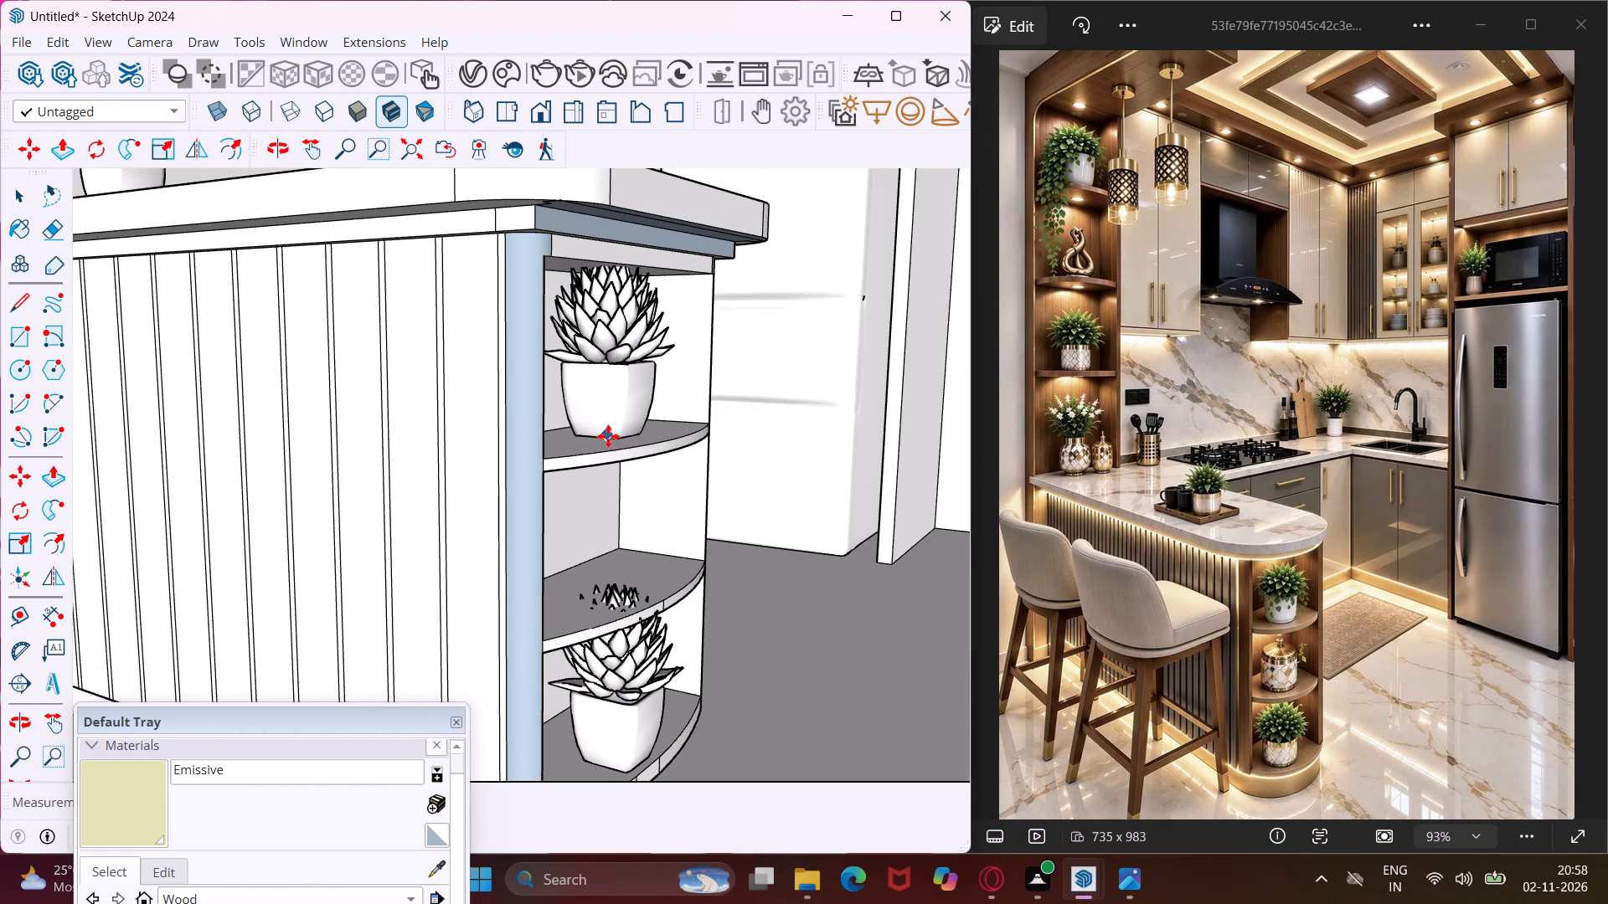
pyautogui.click(608, 436)
# Place a potted plant copy on the shelf above the refrigerator, beside the microwave.
pyautogui.scroll(-5, 605, 444)
pyautogui.moveTo(520, 499); pyautogui.dragTo(472, 593, button='middle')
pyautogui.scroll(-12, 464, 587)
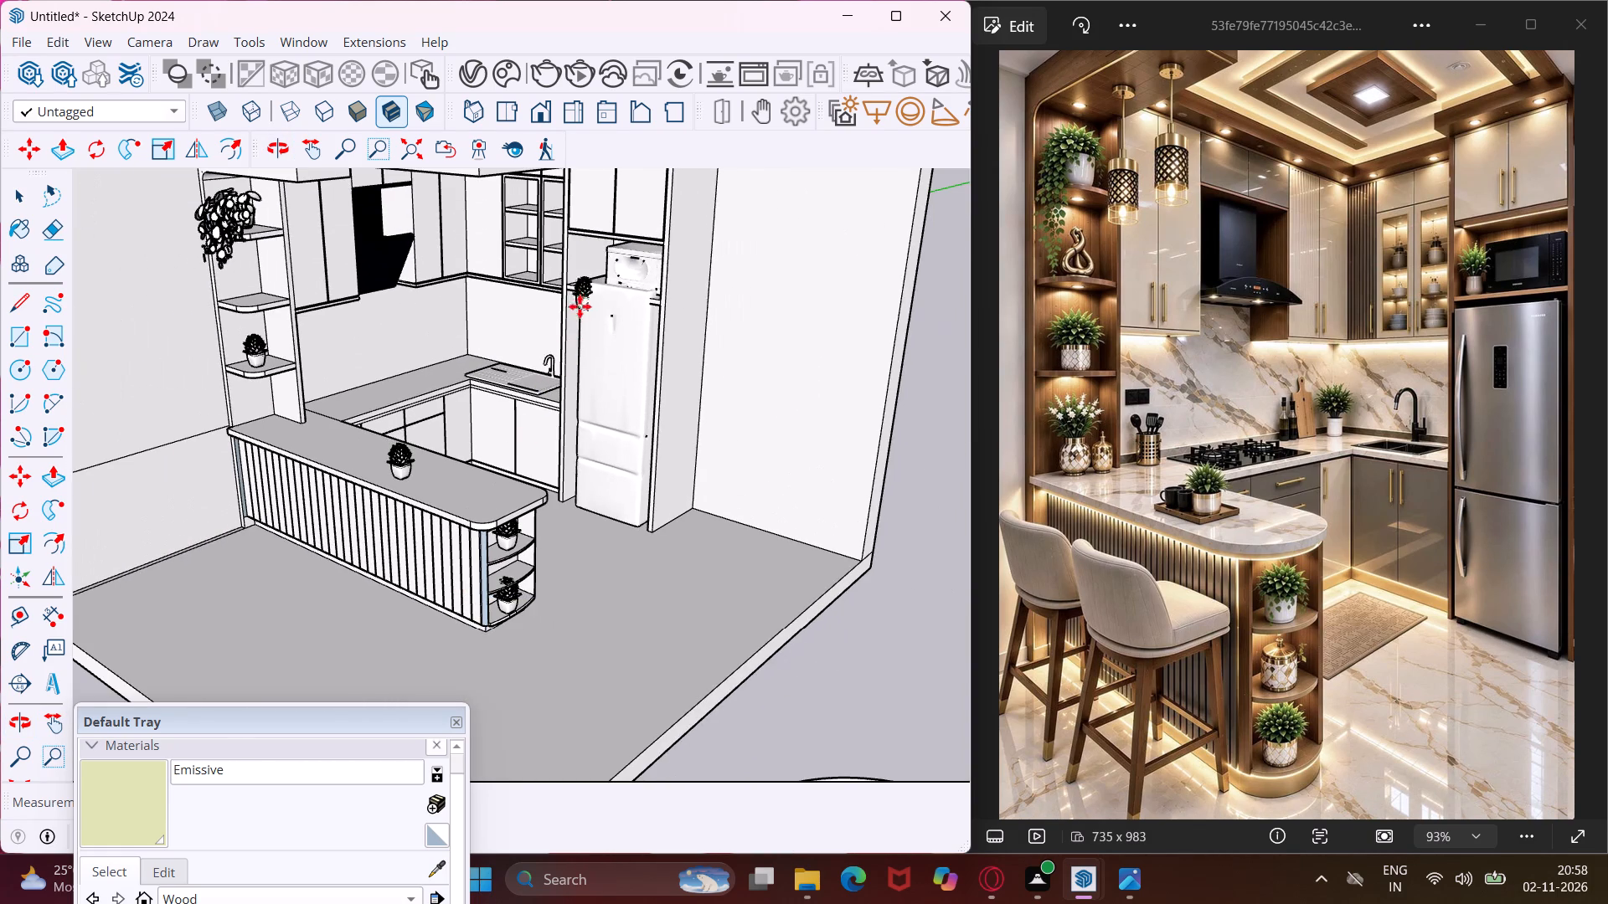
pyautogui.scroll(13, 583, 277)
pyautogui.moveTo(583, 265); pyautogui.dragTo(619, 290, button='middle')
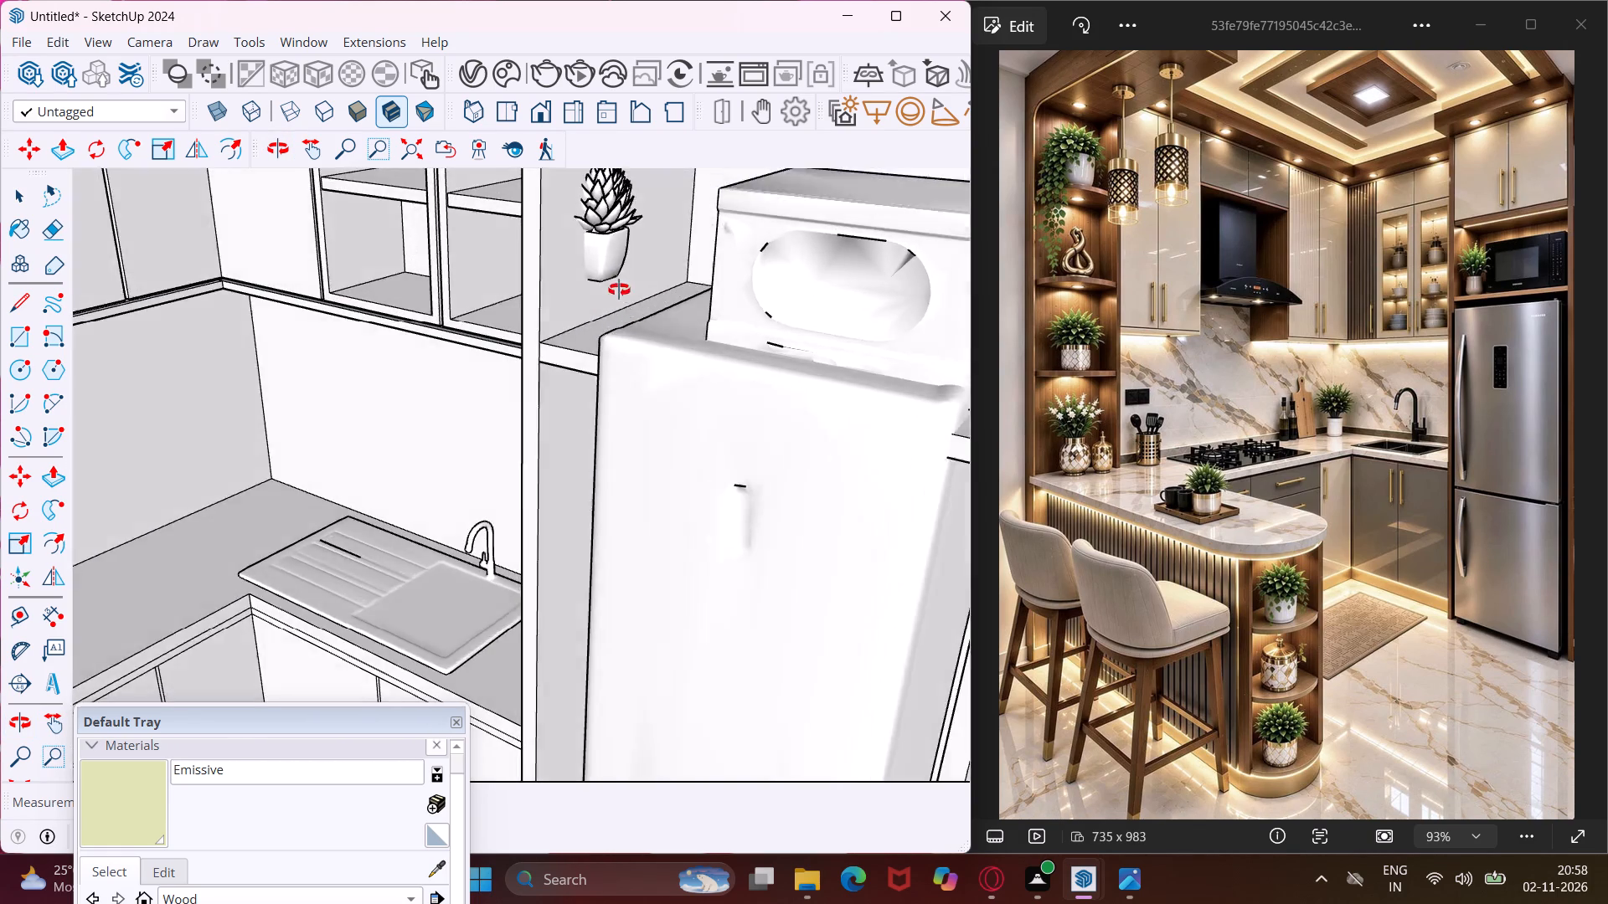
pyautogui.moveTo(619, 290); pyautogui.dragTo(670, 327, button='middle')
pyautogui.scroll(3, 666, 346)
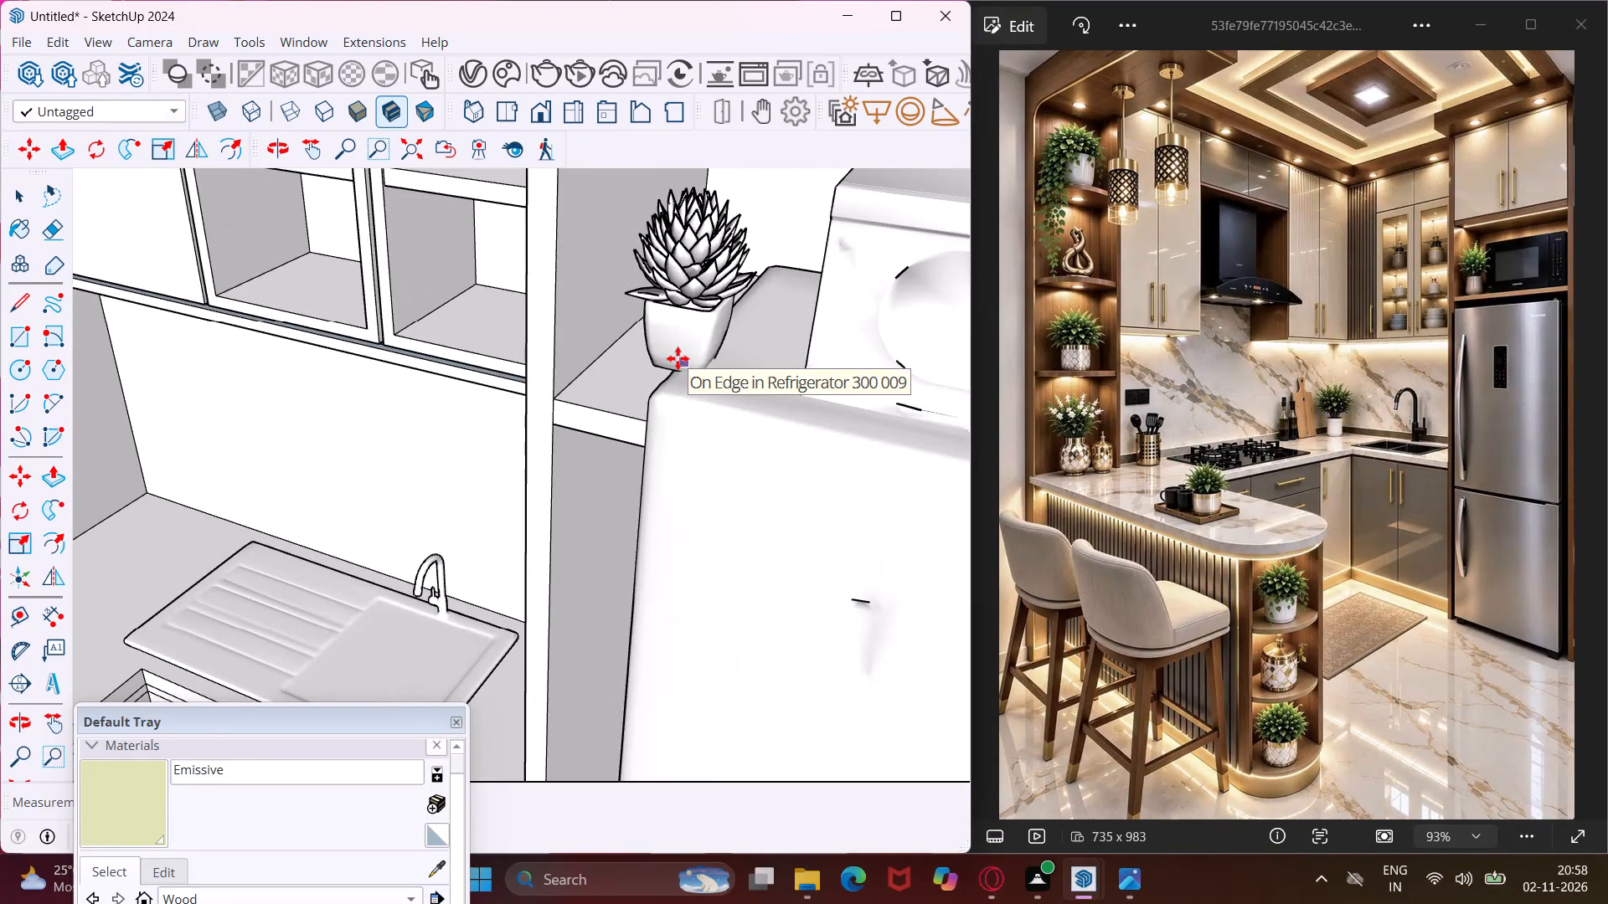
pyautogui.click(668, 358)
# Place a last potted plant copy on the back countertop corner beside the sink and end the placement.
pyautogui.scroll(-5, 616, 399)
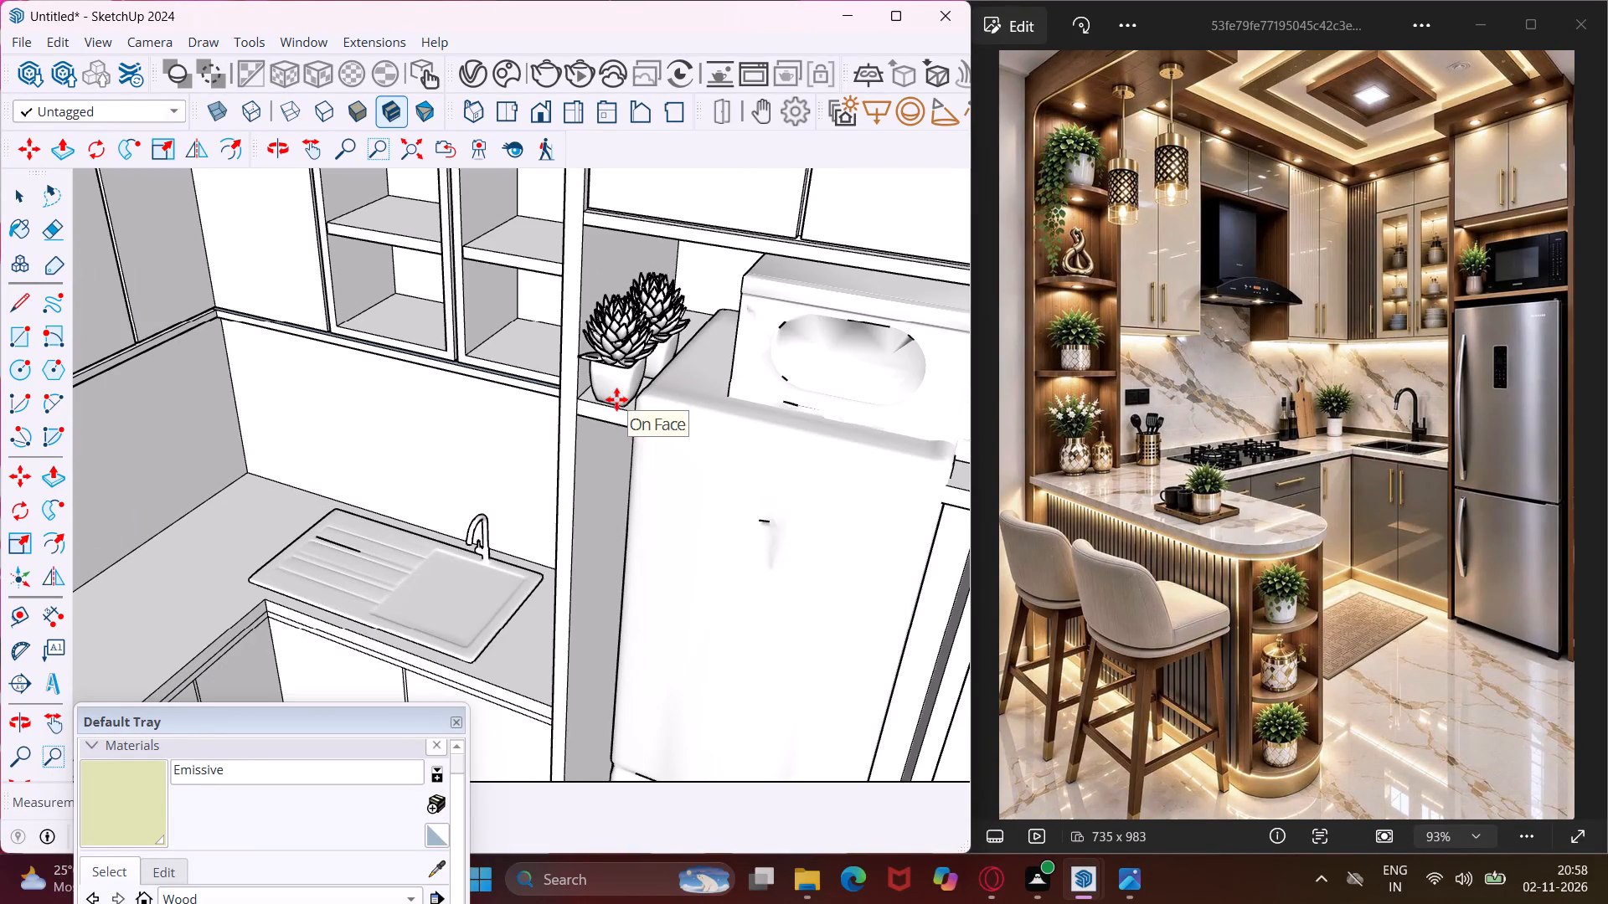
pyautogui.scroll(-3, 607, 399)
pyautogui.moveTo(545, 414); pyautogui.dragTo(352, 290, button='middle')
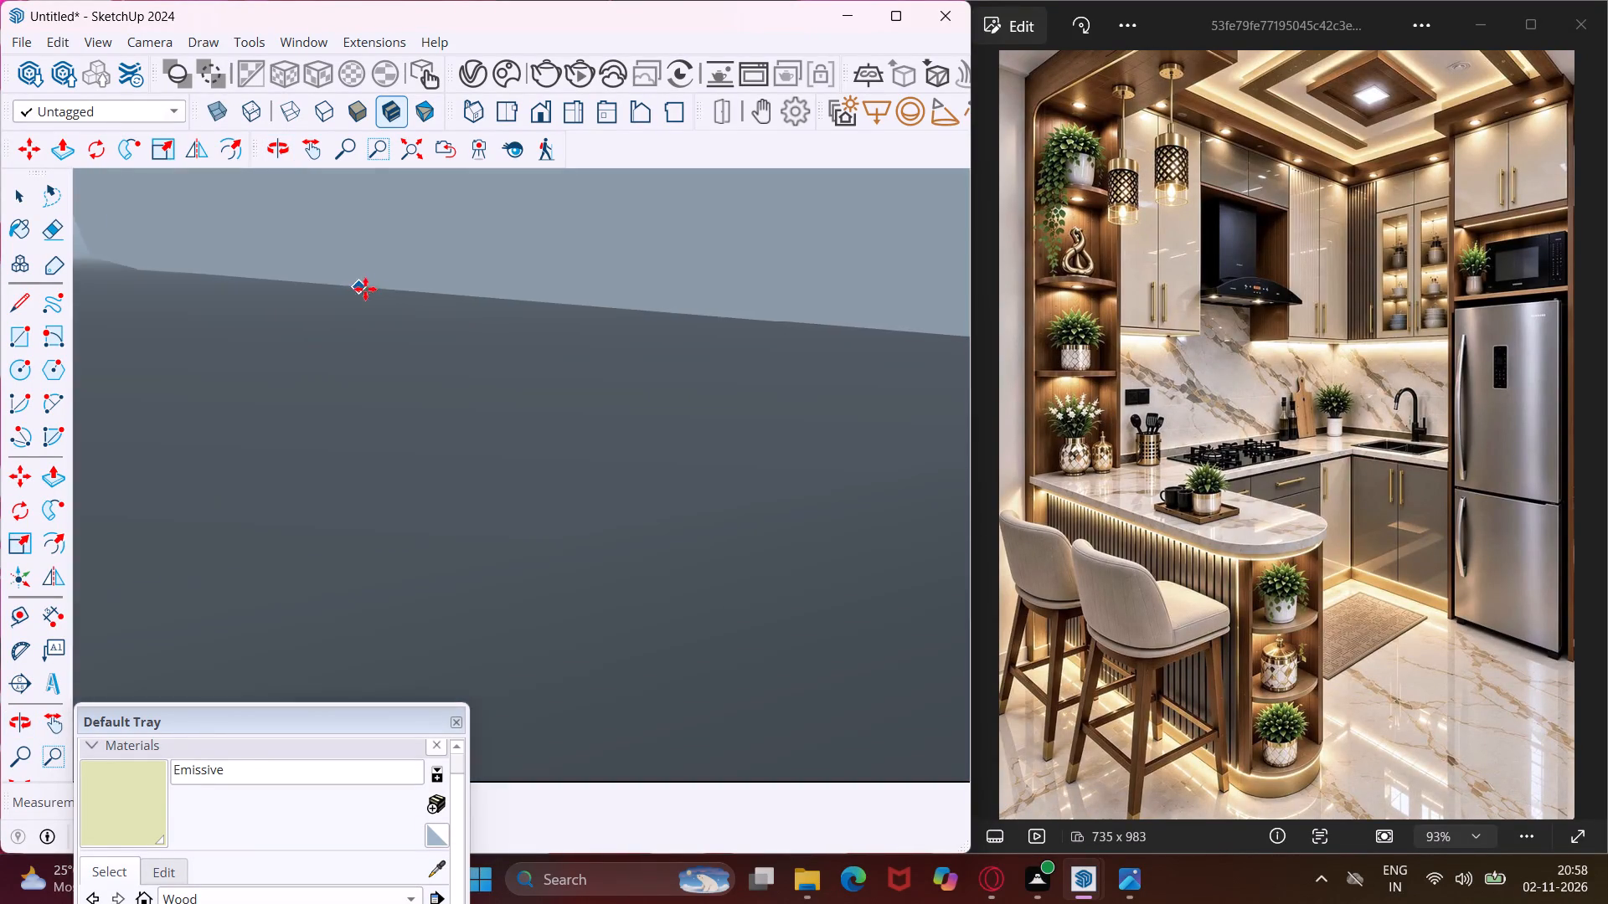
pyautogui.scroll(-13, 392, 301)
pyautogui.scroll(-16, 479, 372)
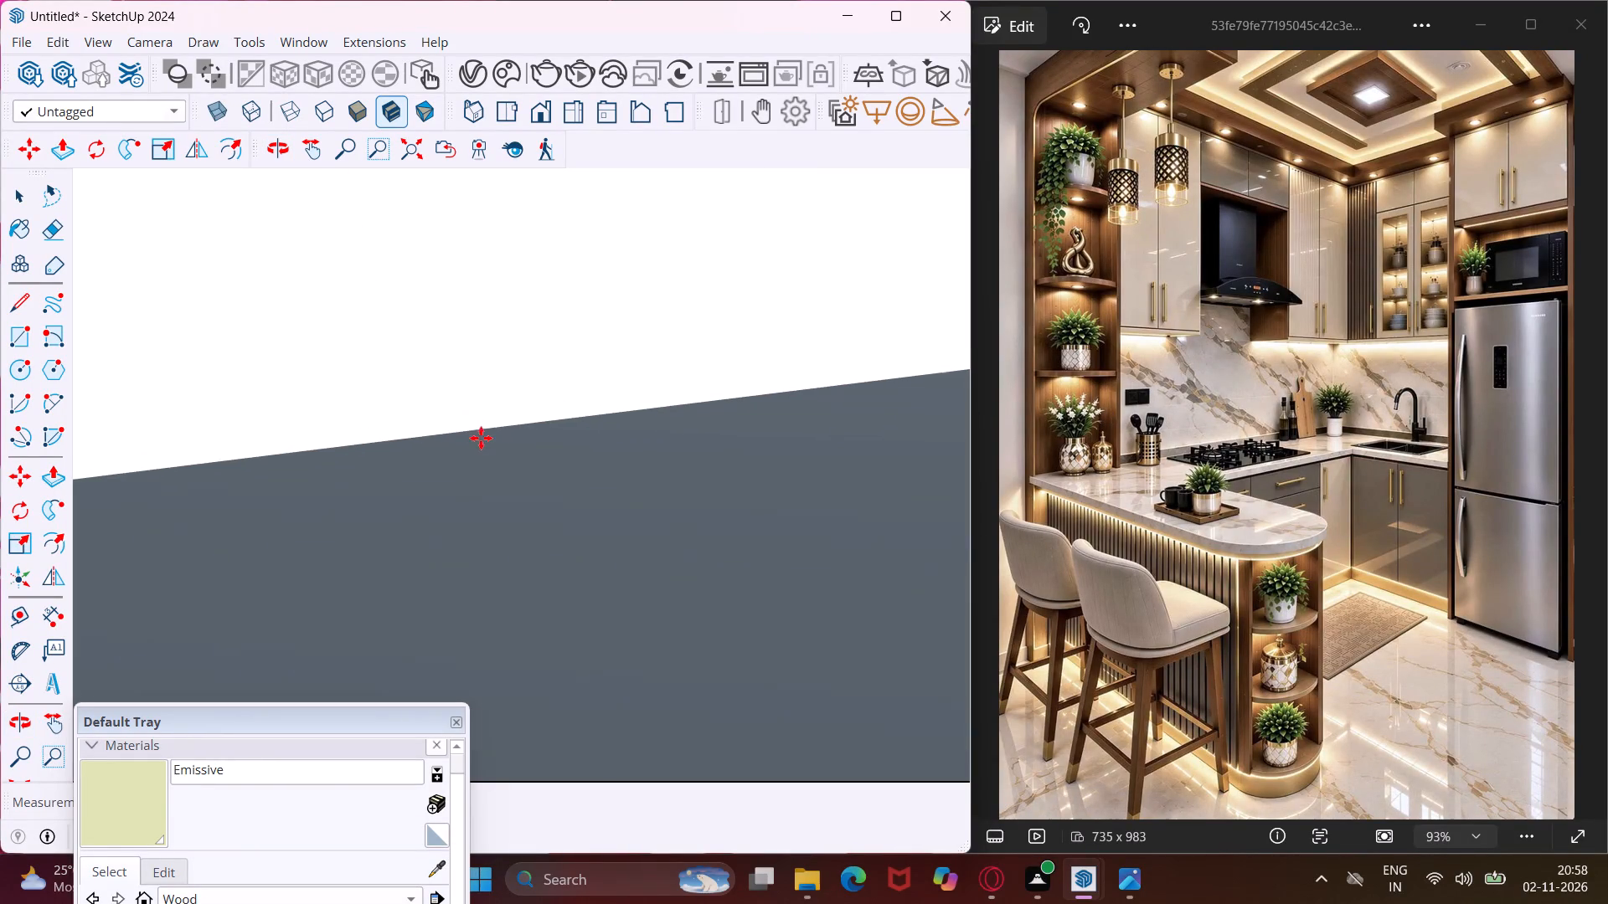
pyautogui.scroll(-20, 481, 438)
pyautogui.scroll(-20, 481, 438)
pyautogui.scroll(-1, 481, 438)
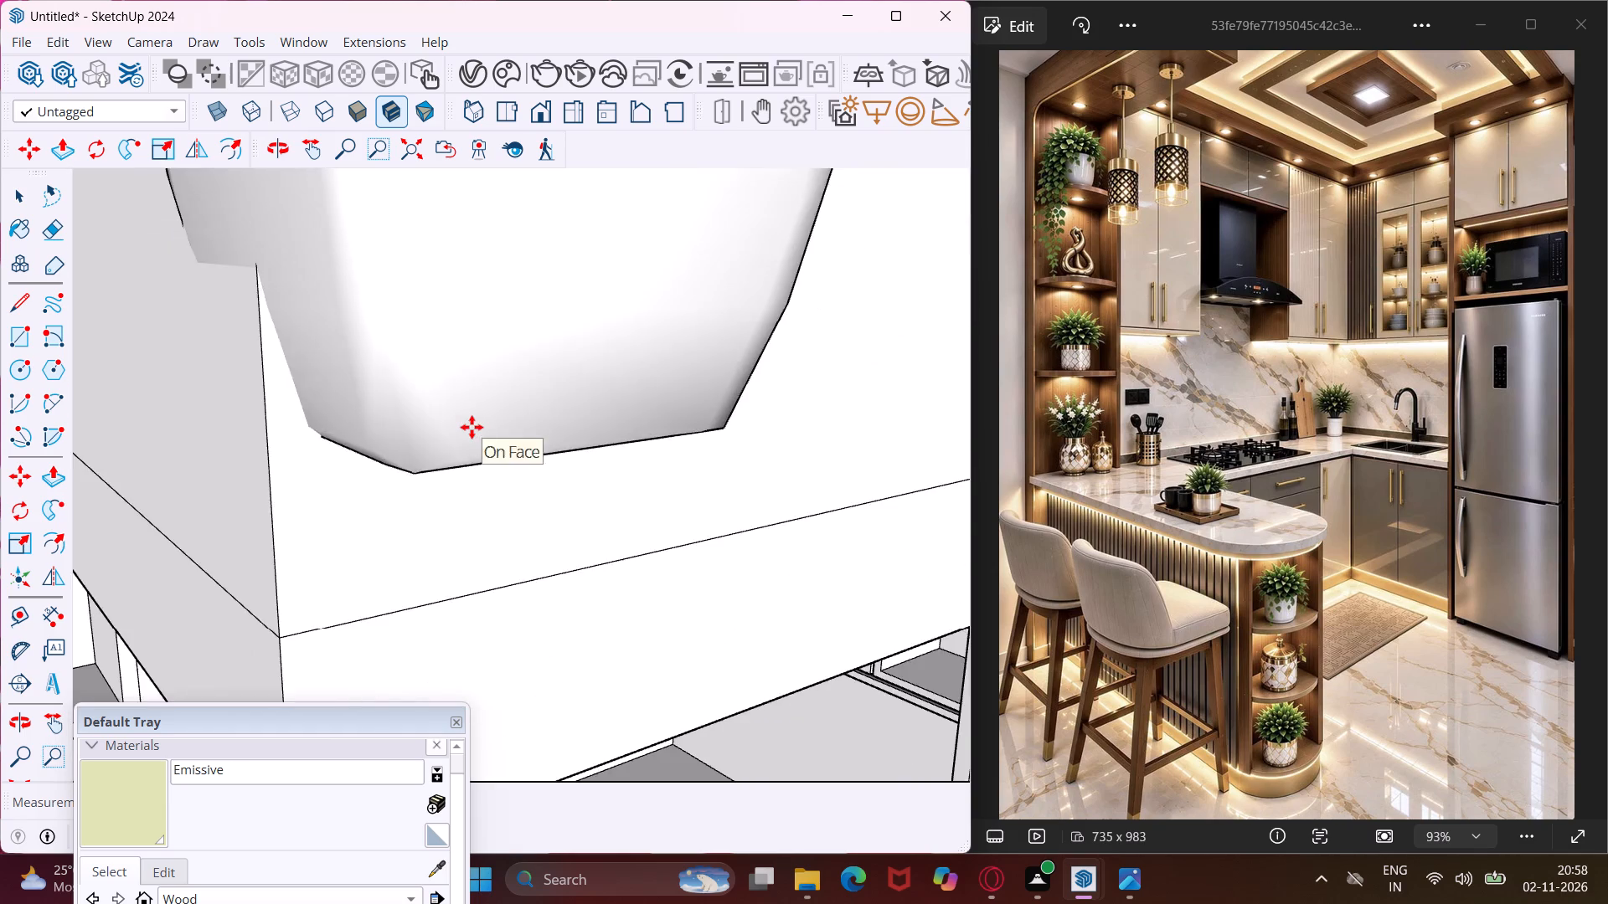
pyautogui.scroll(-19, 472, 427)
pyautogui.scroll(-13, 467, 416)
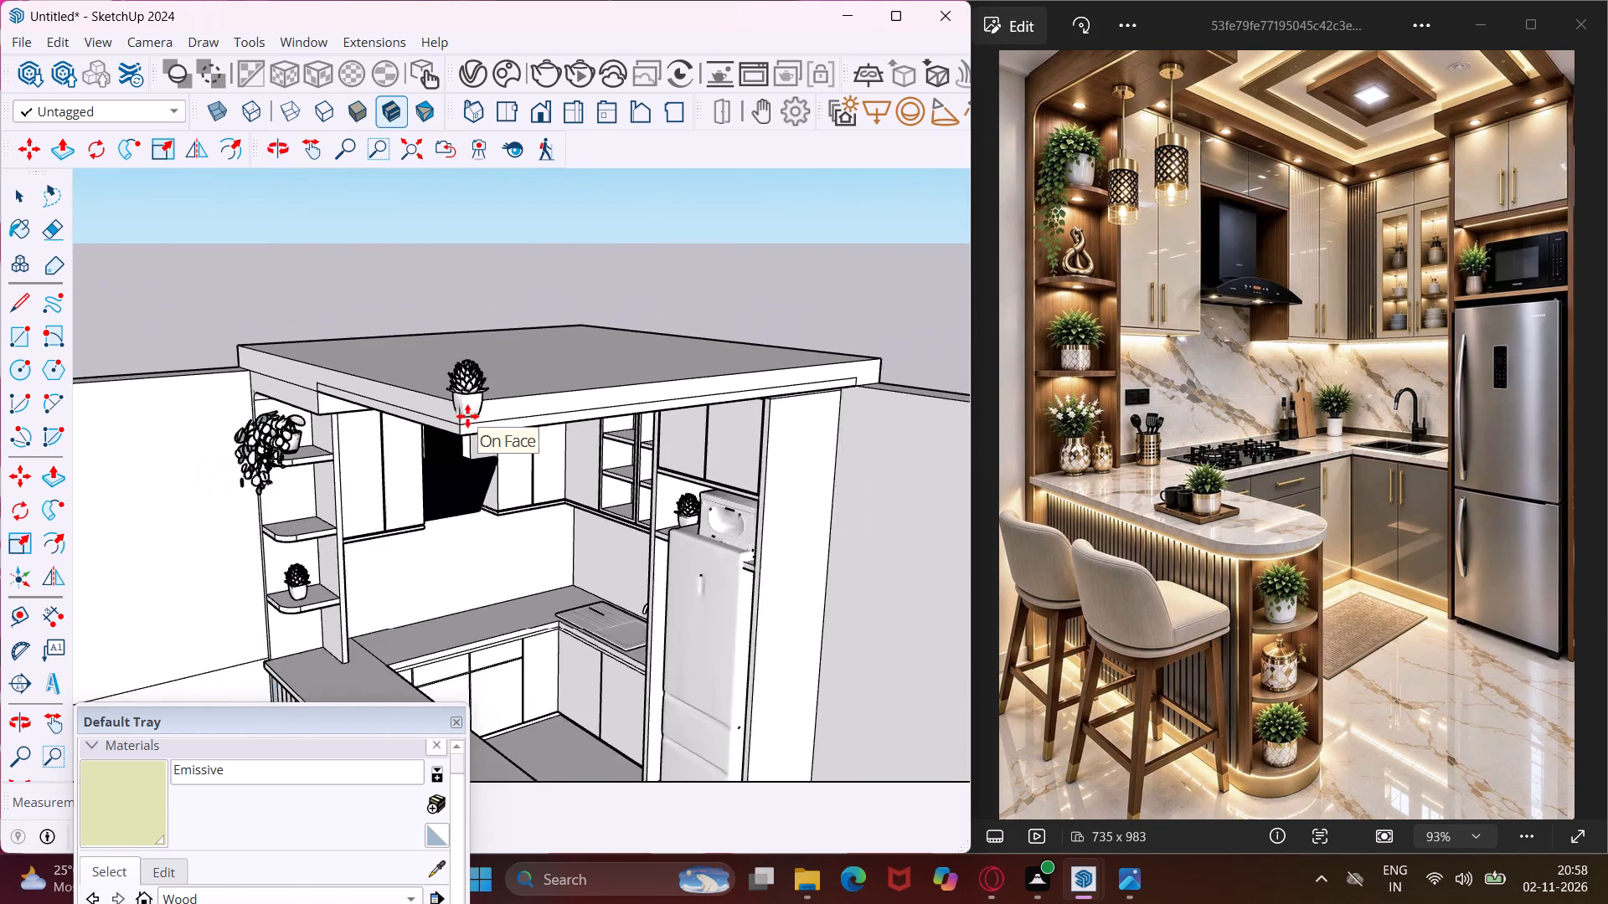
pyautogui.scroll(-5, 467, 416)
pyautogui.scroll(11, 536, 526)
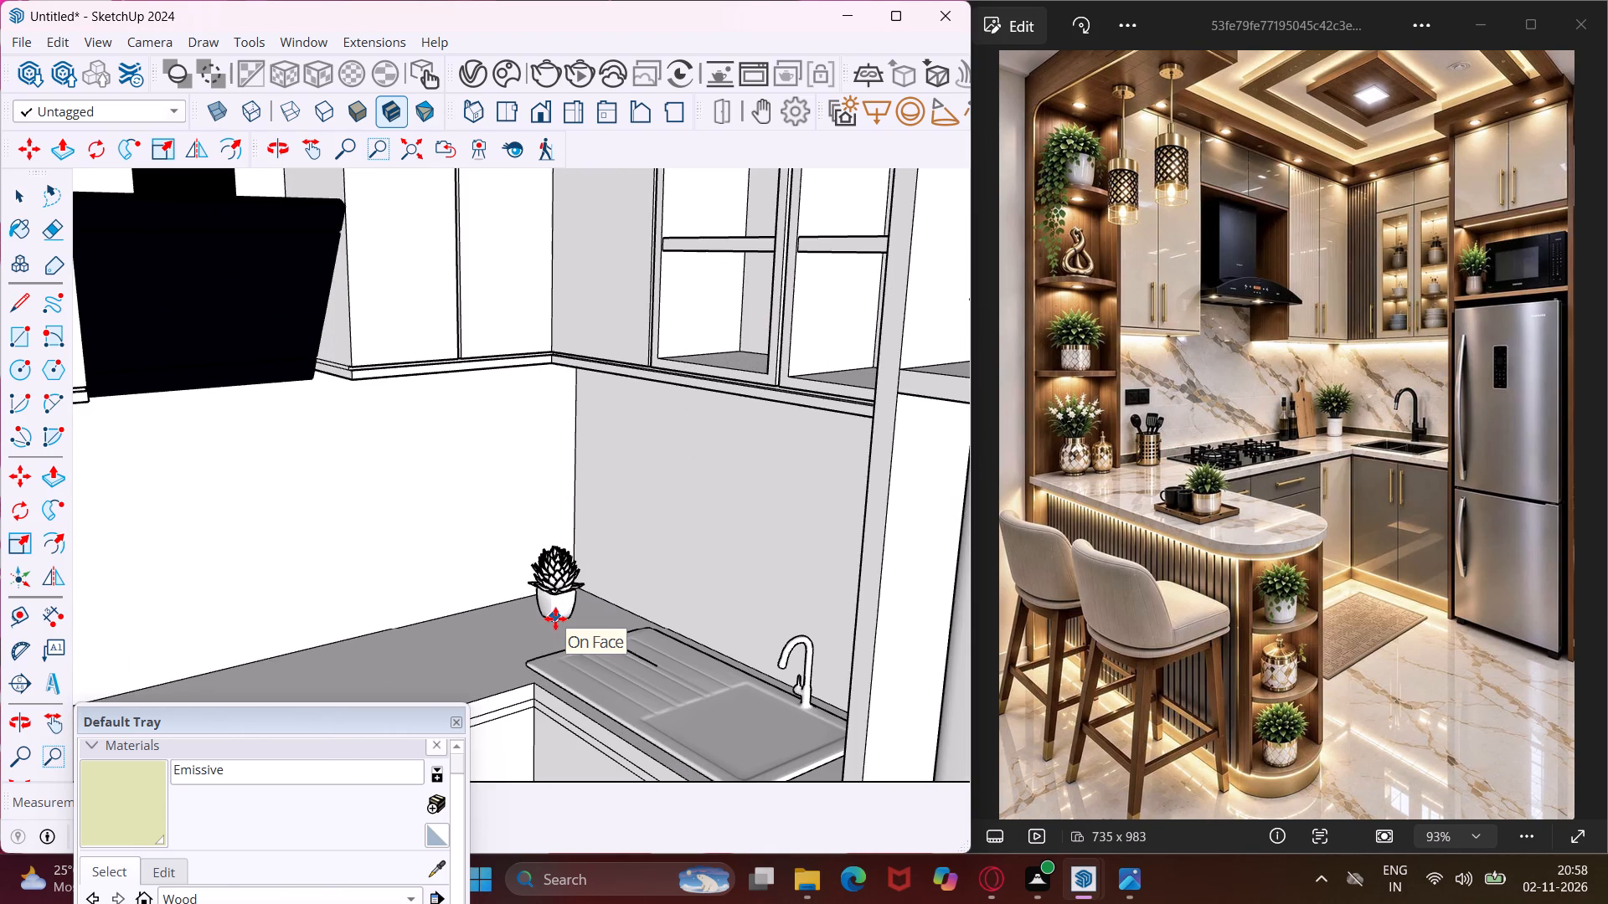
pyautogui.click(555, 619)
pyautogui.press('Escape')
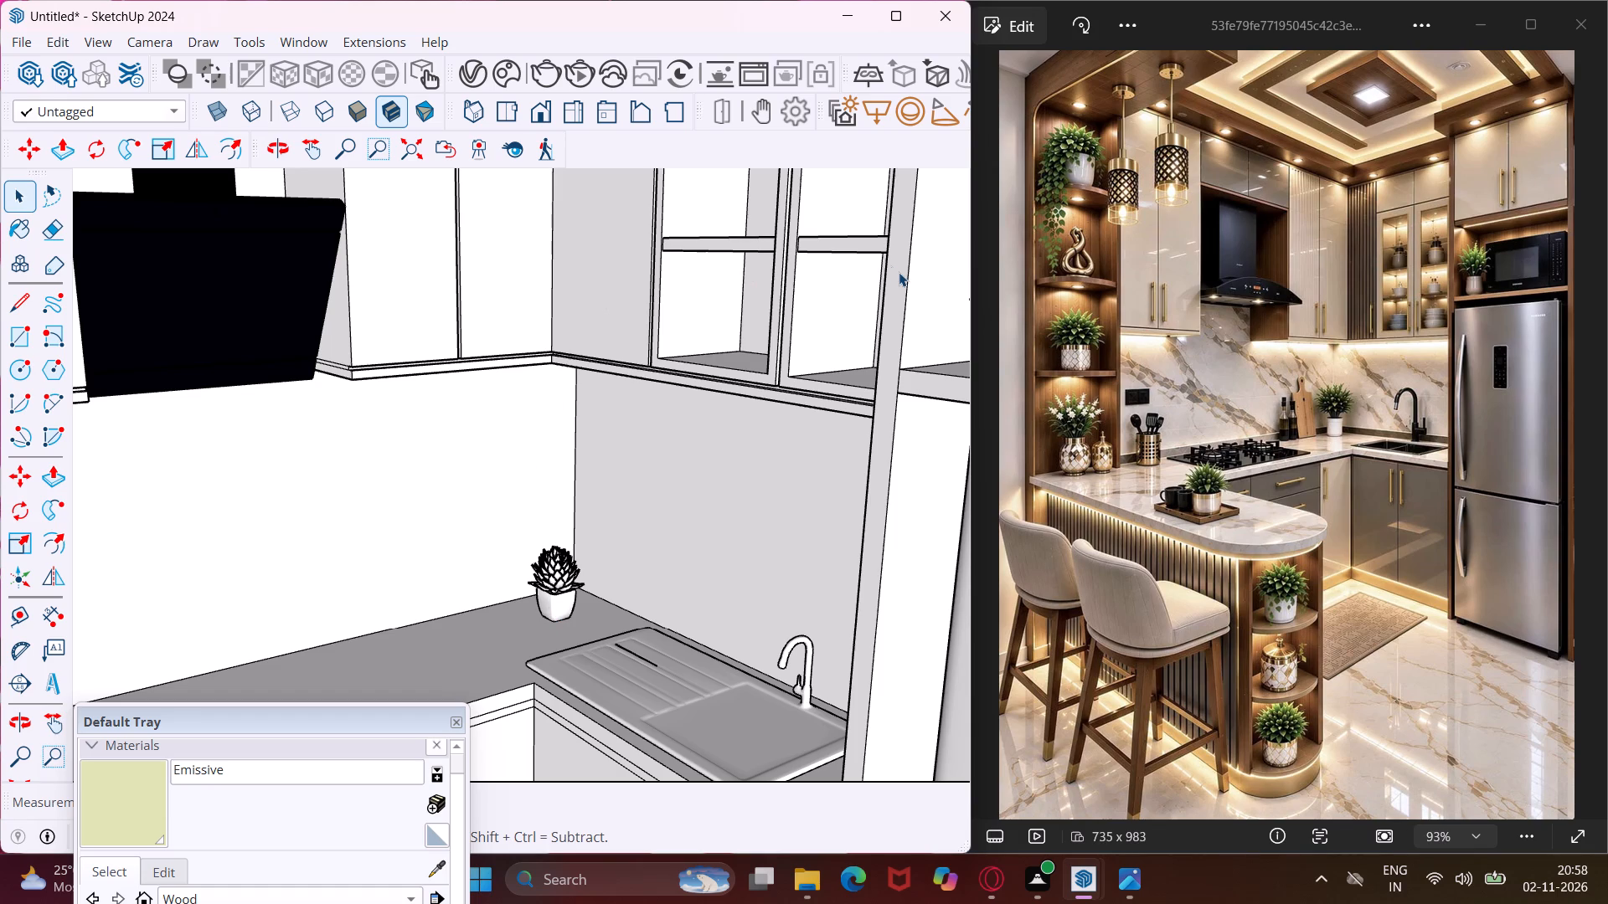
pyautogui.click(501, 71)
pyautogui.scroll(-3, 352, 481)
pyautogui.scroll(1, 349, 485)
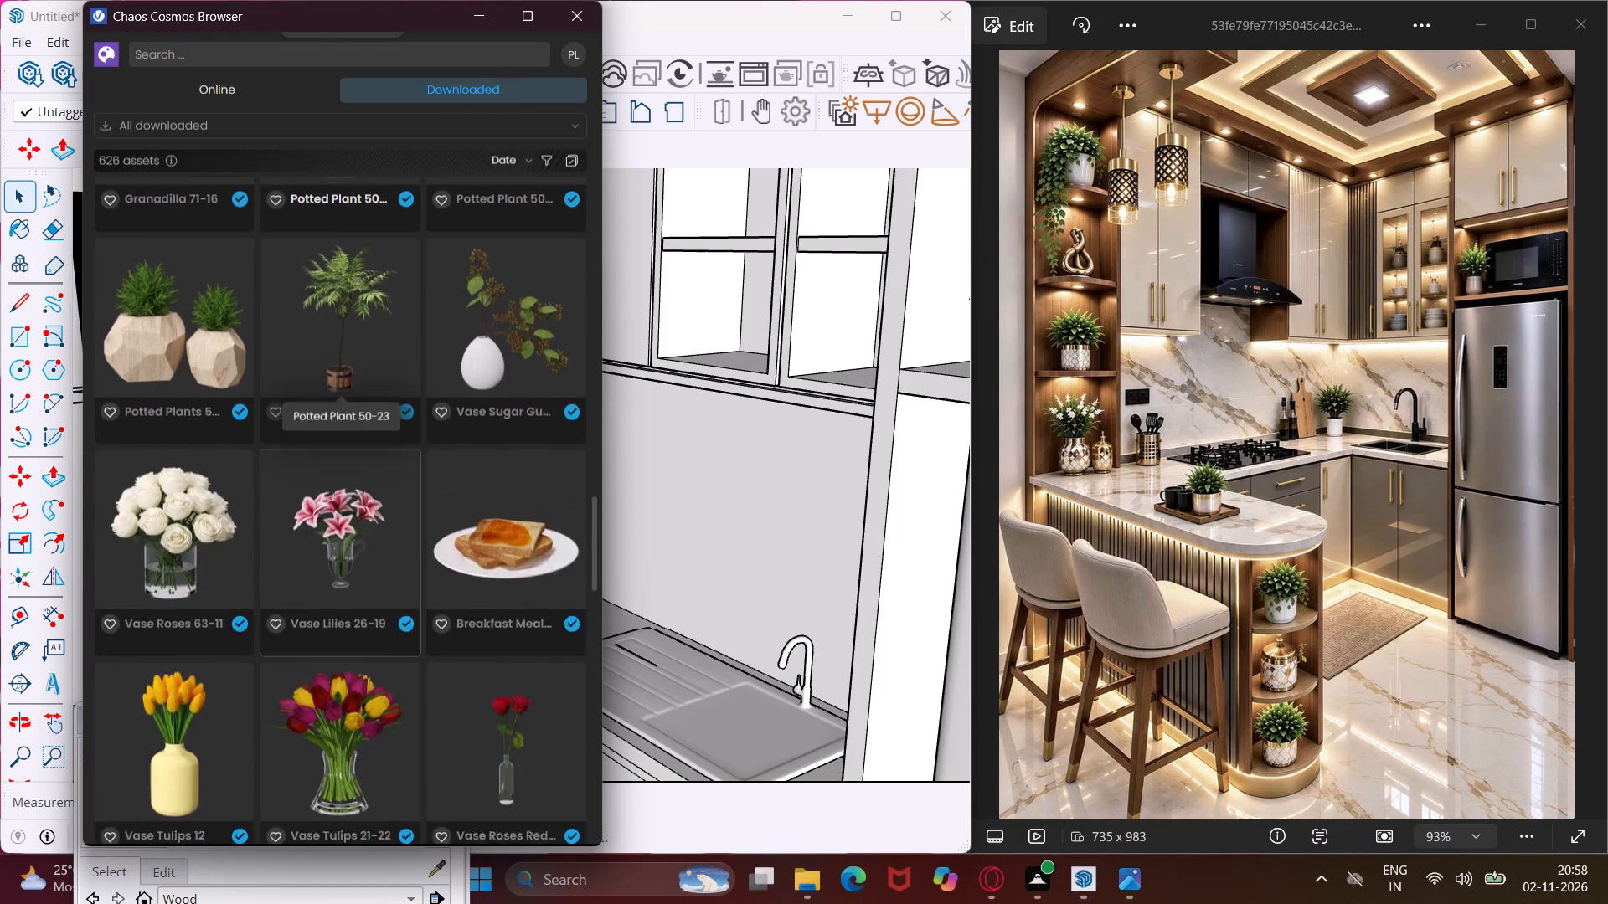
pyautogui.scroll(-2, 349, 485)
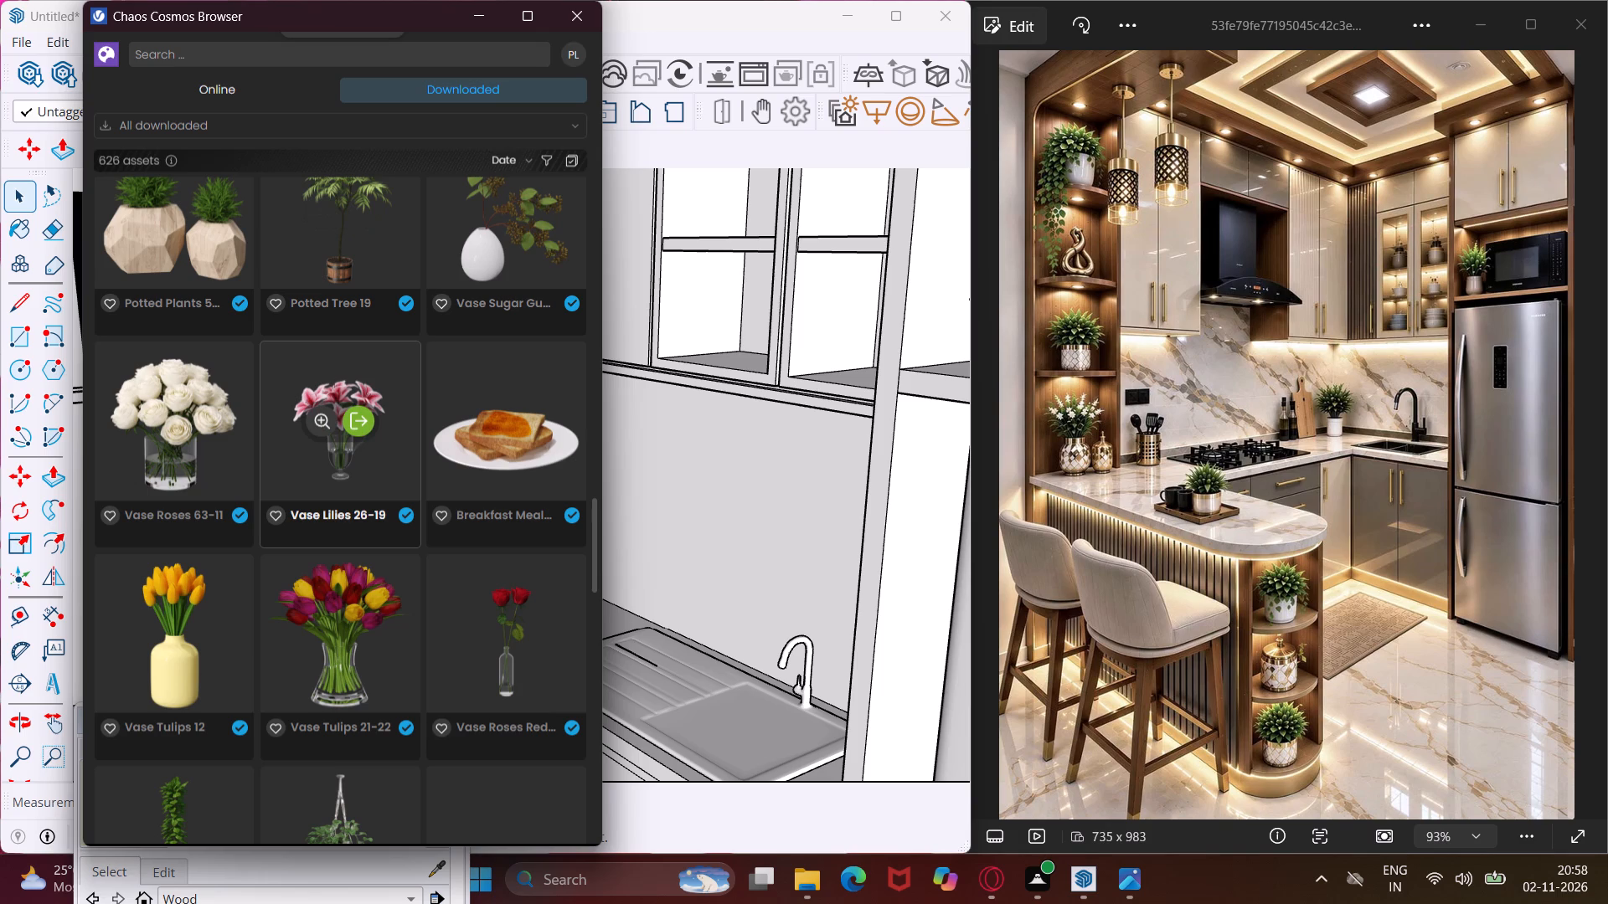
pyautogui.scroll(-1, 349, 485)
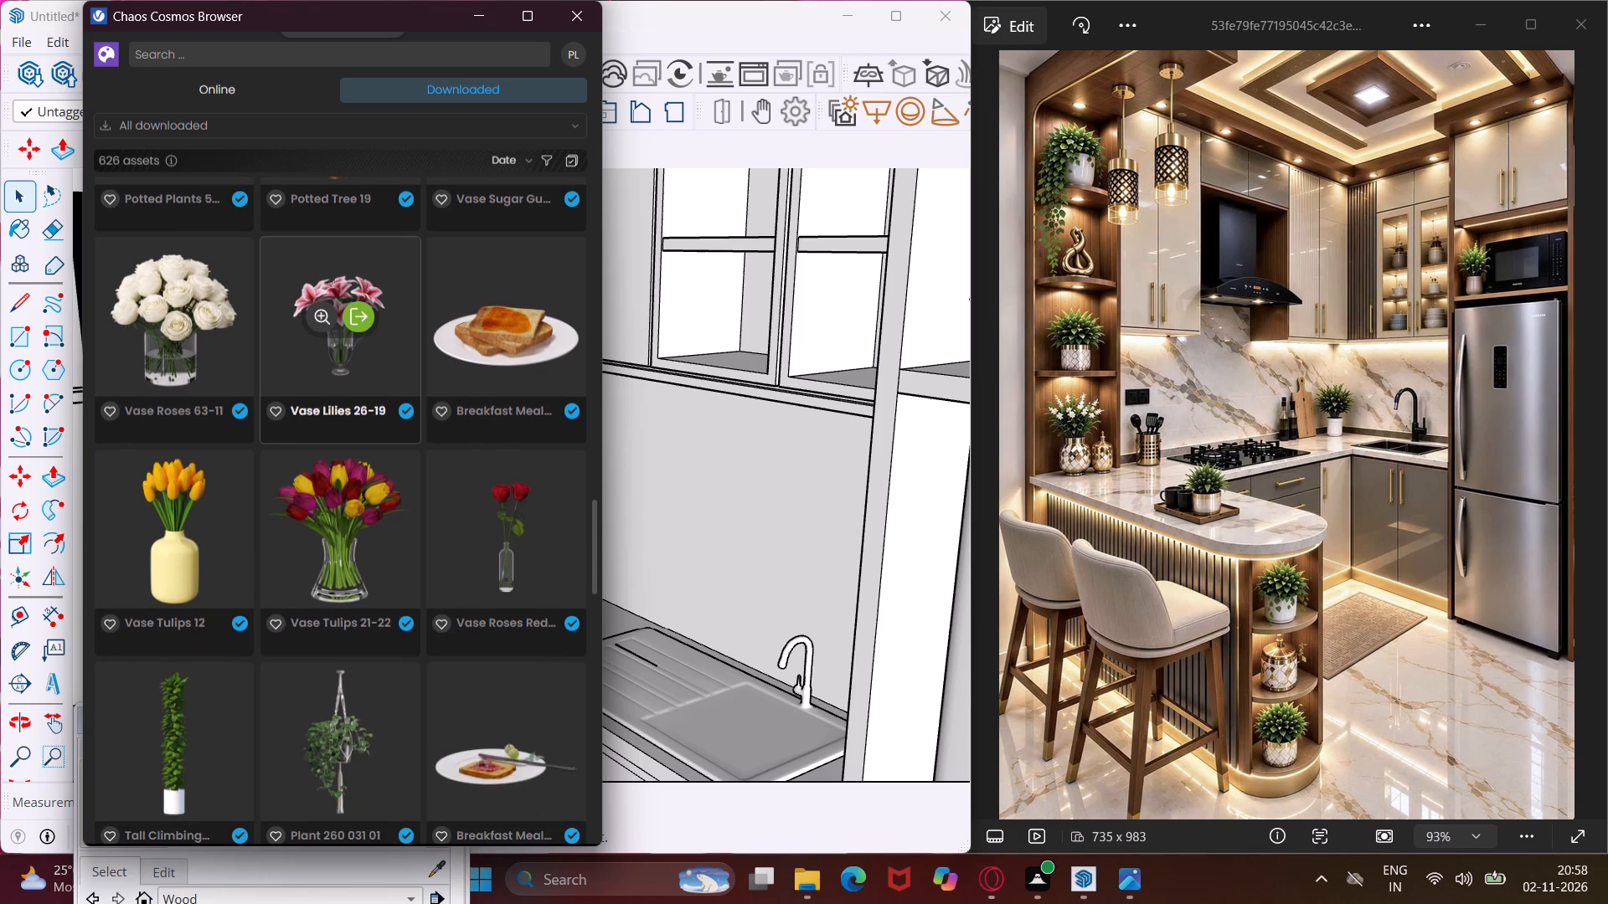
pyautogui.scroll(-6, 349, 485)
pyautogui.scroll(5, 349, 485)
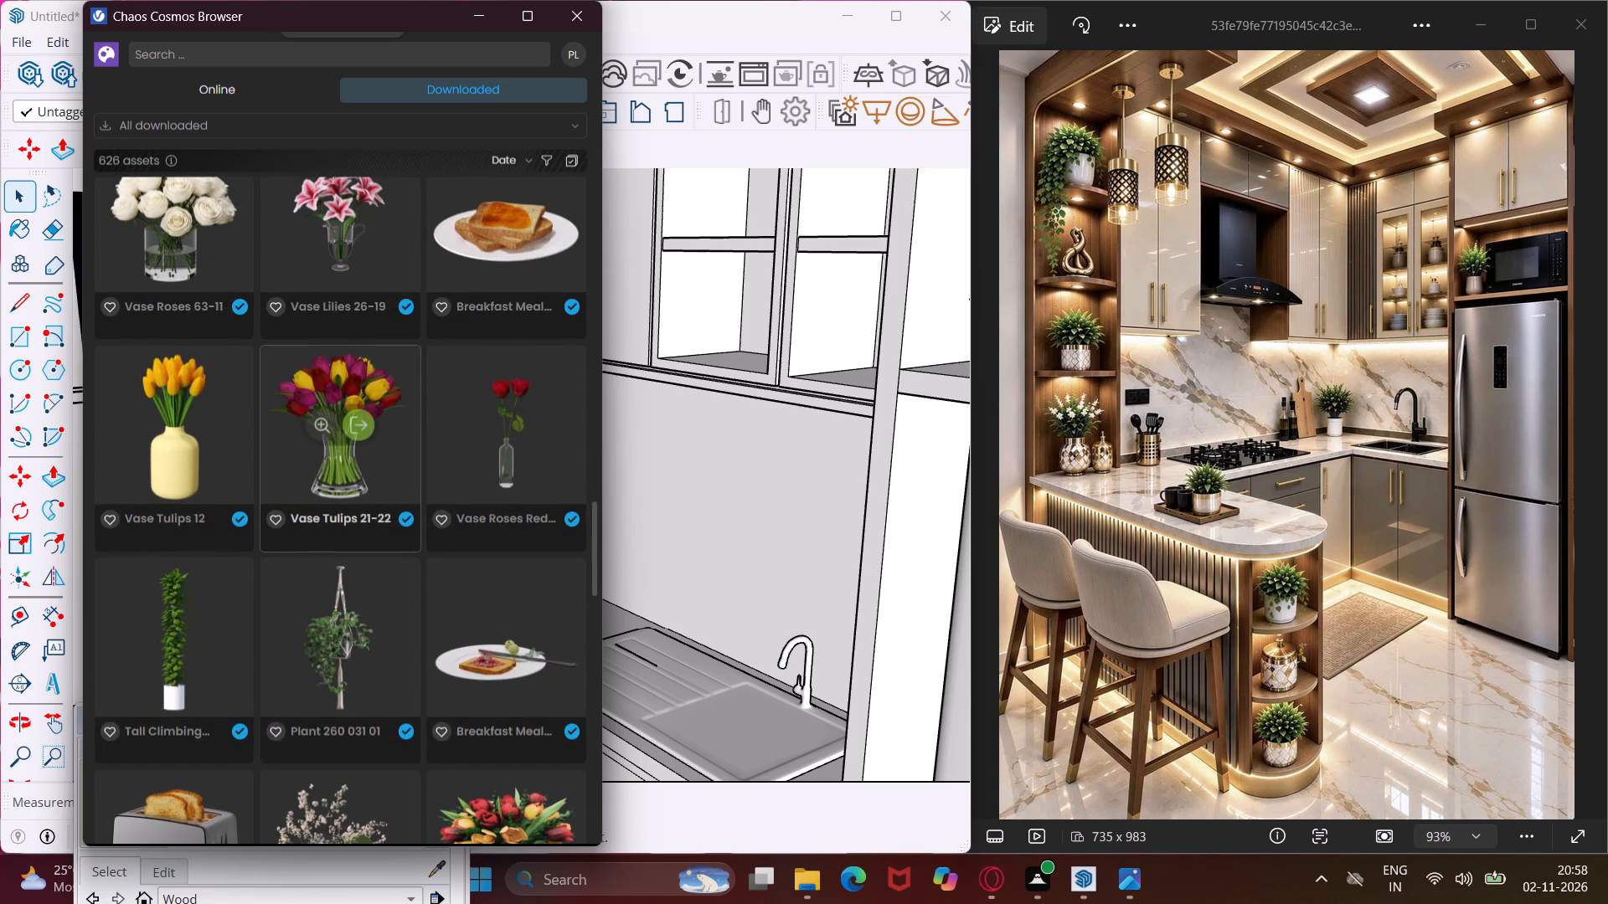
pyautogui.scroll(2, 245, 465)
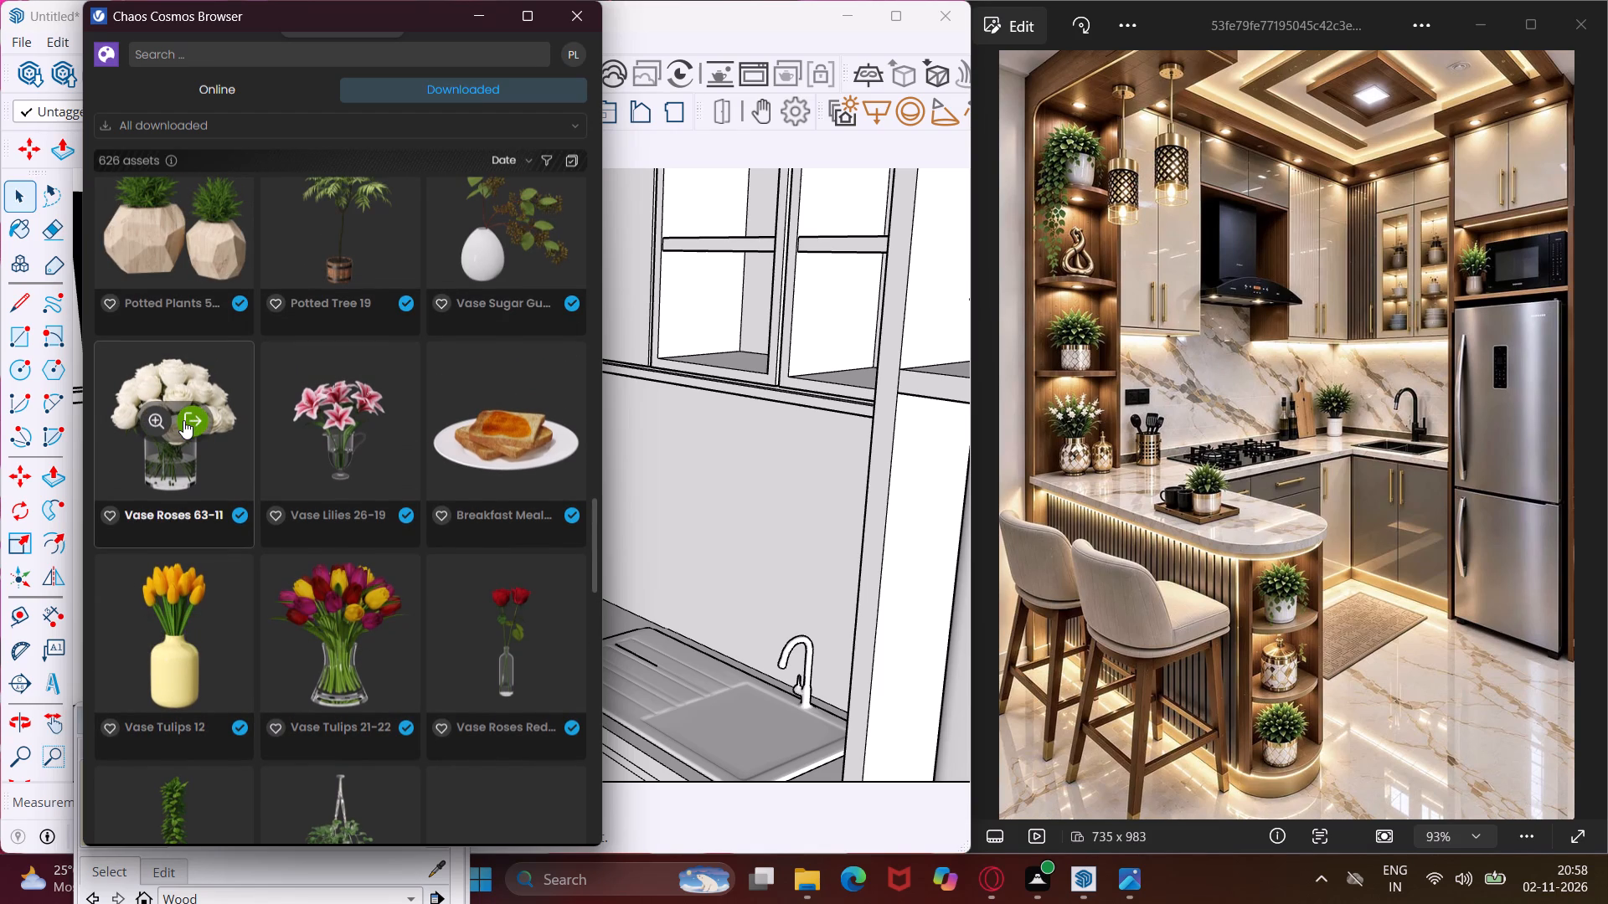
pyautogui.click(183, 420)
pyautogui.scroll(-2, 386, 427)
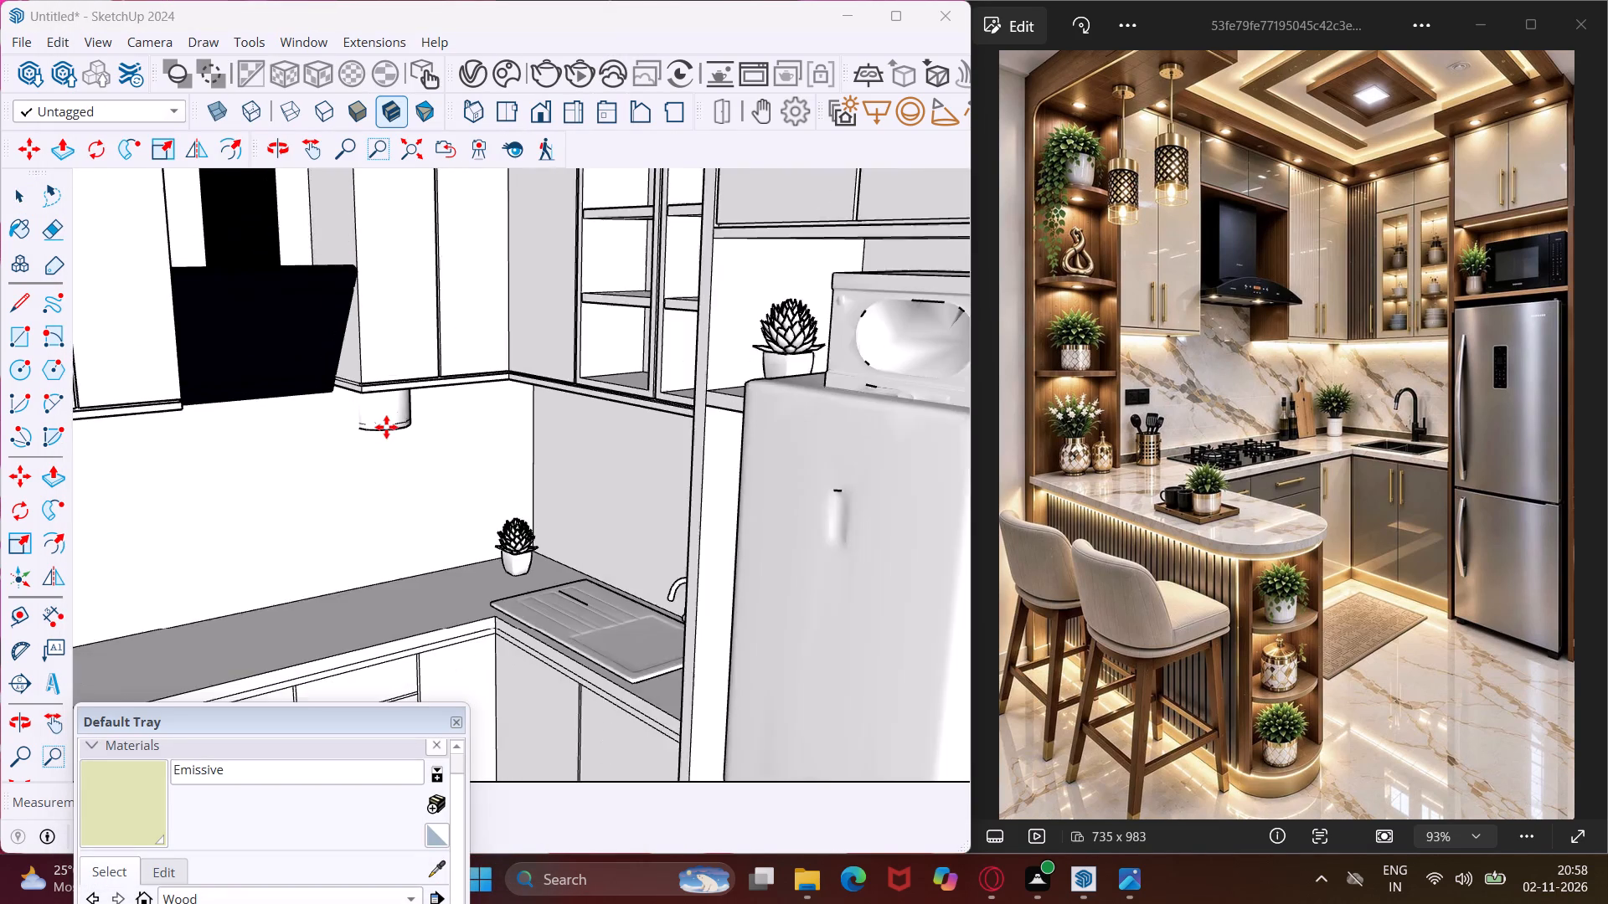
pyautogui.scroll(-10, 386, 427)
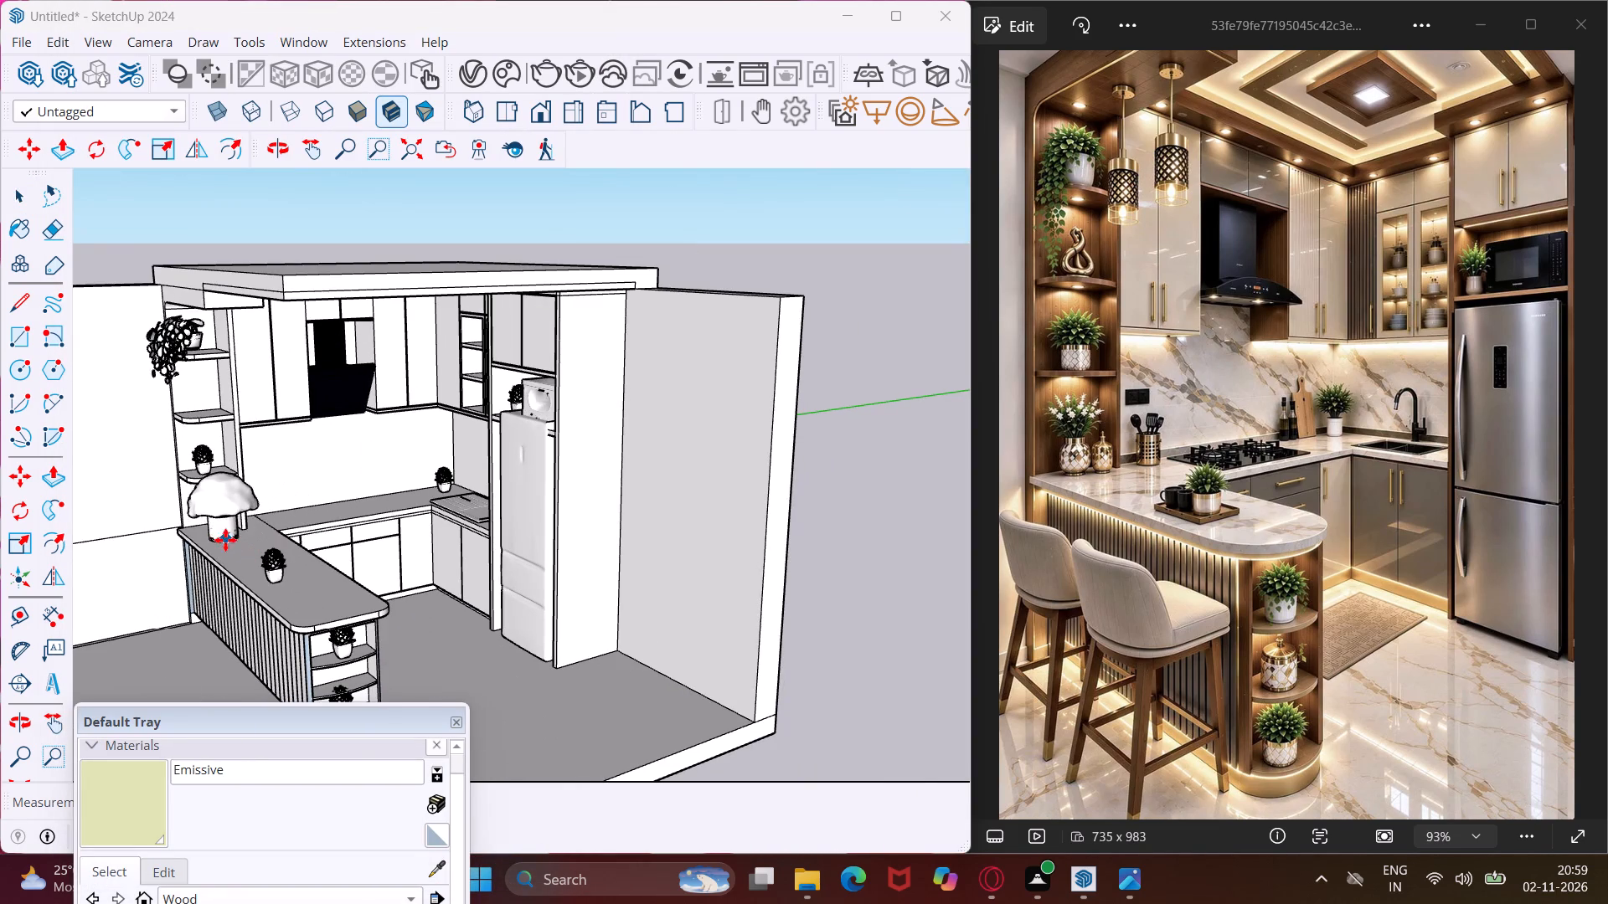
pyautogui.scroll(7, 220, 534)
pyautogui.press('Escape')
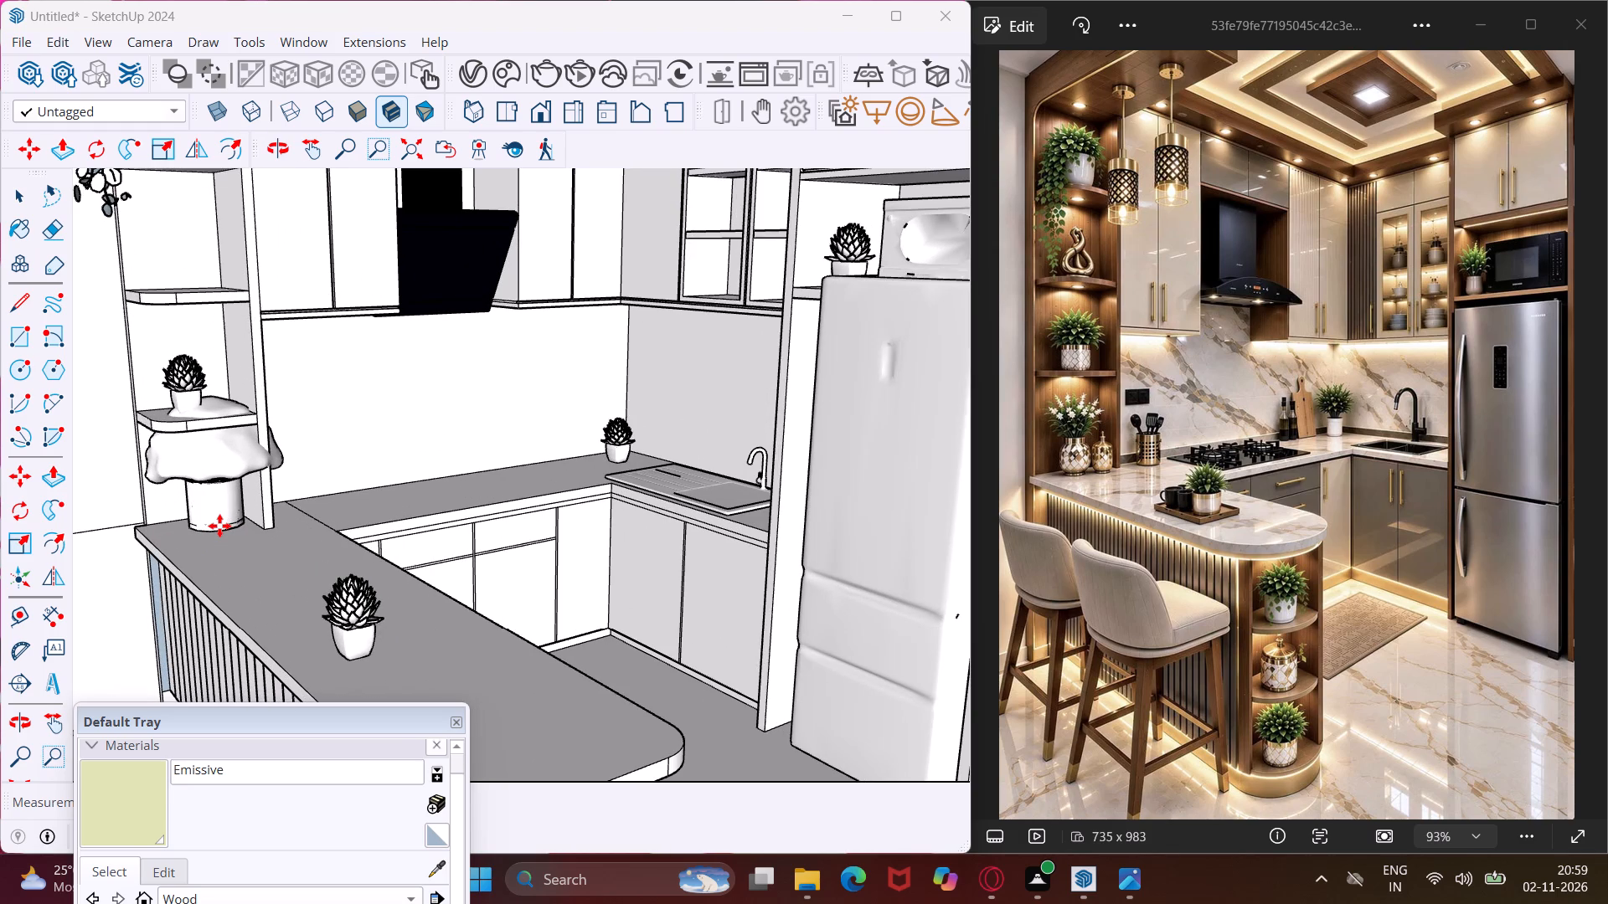
# Import the Vase Lilies 26-19 asset and place it on the peninsula countertop beneath the open shelves.
pyautogui.click(508, 82)
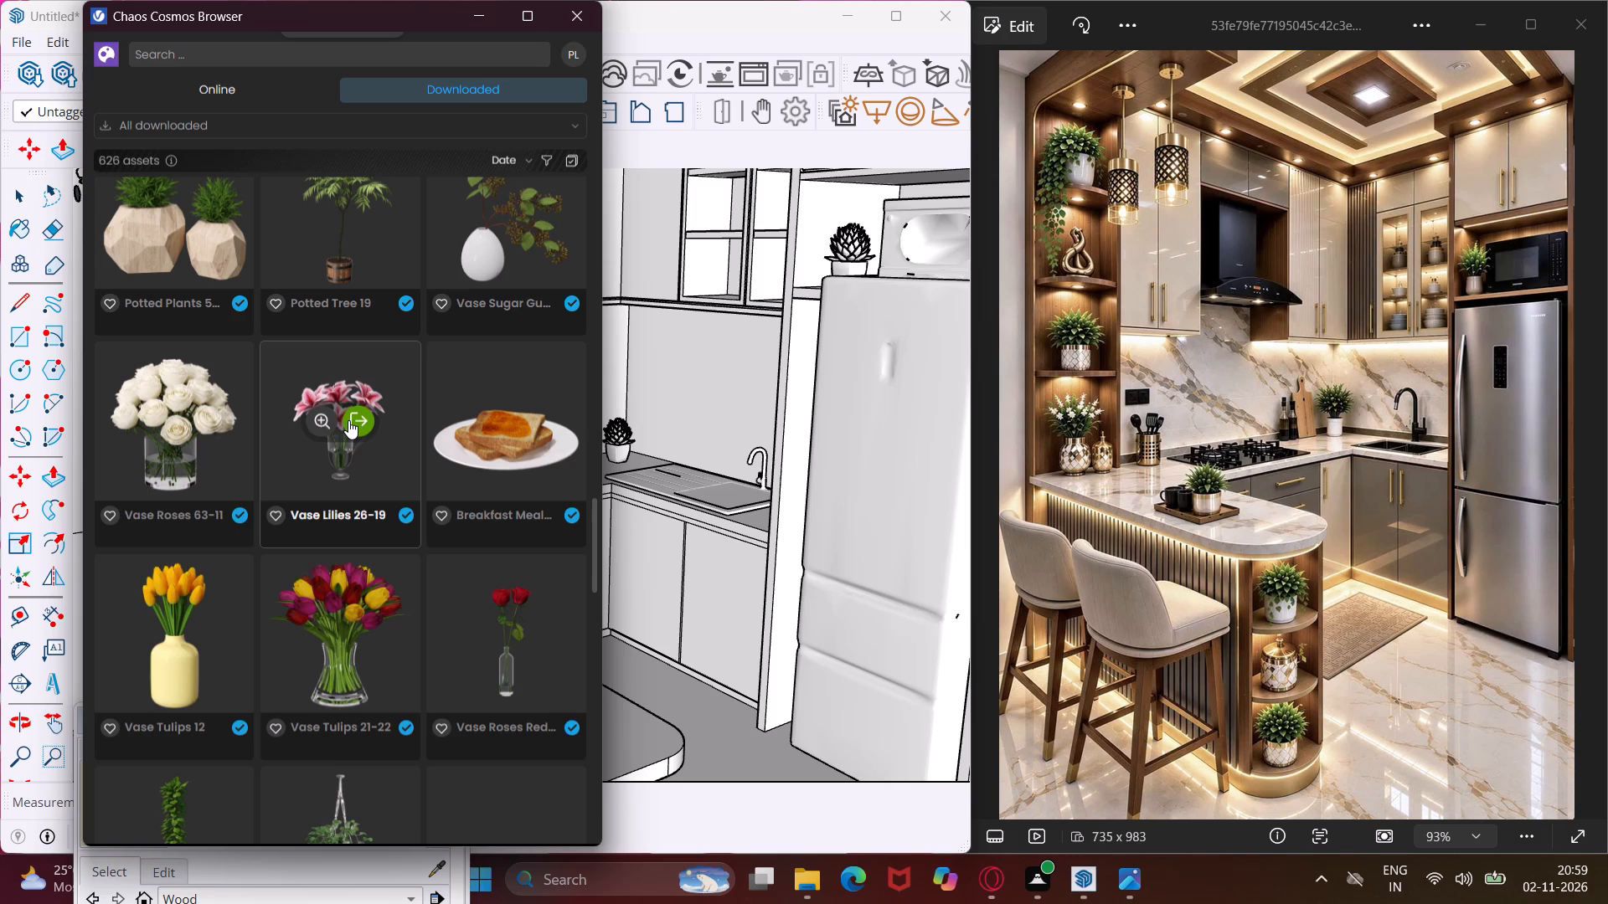
pyautogui.click(348, 420)
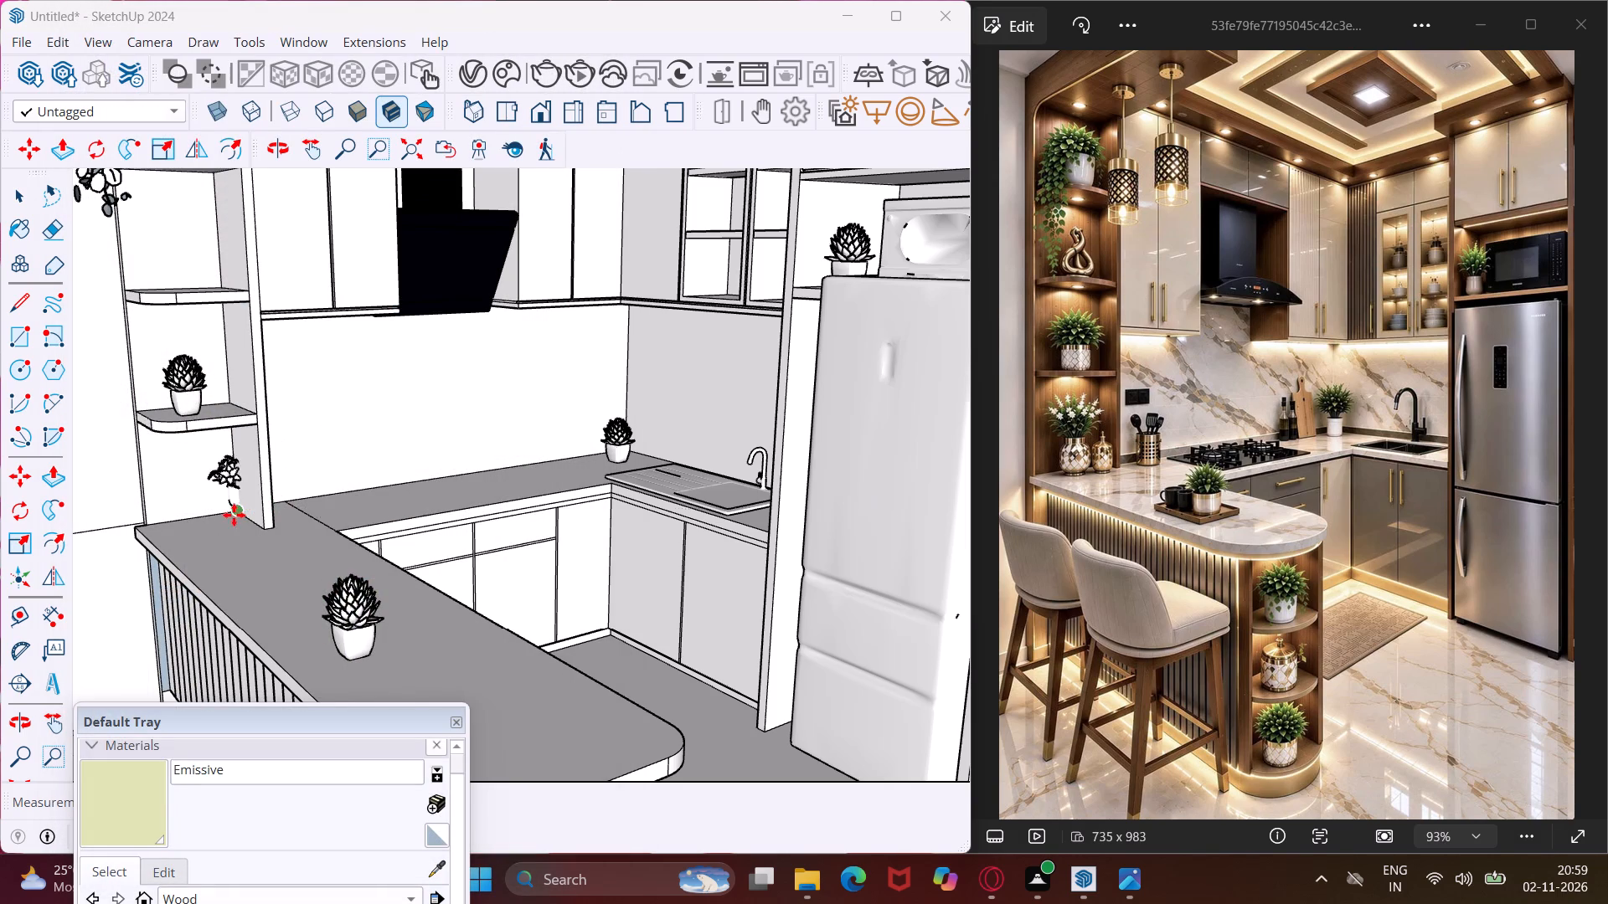
pyautogui.scroll(6, 231, 514)
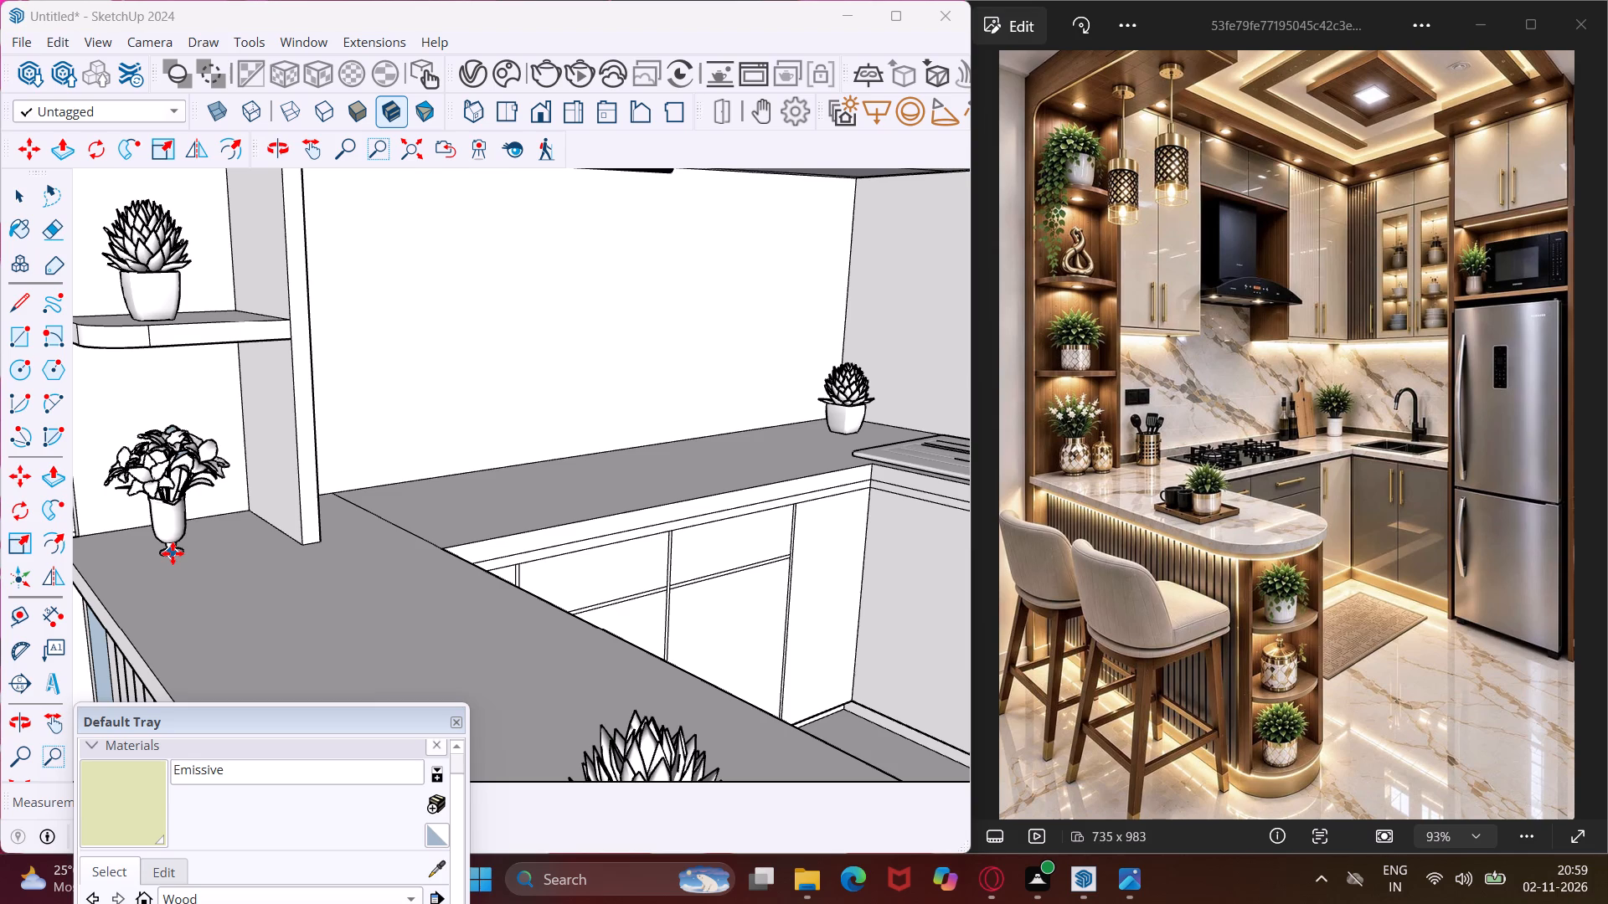
pyautogui.click(173, 553)
pyautogui.press('Escape')
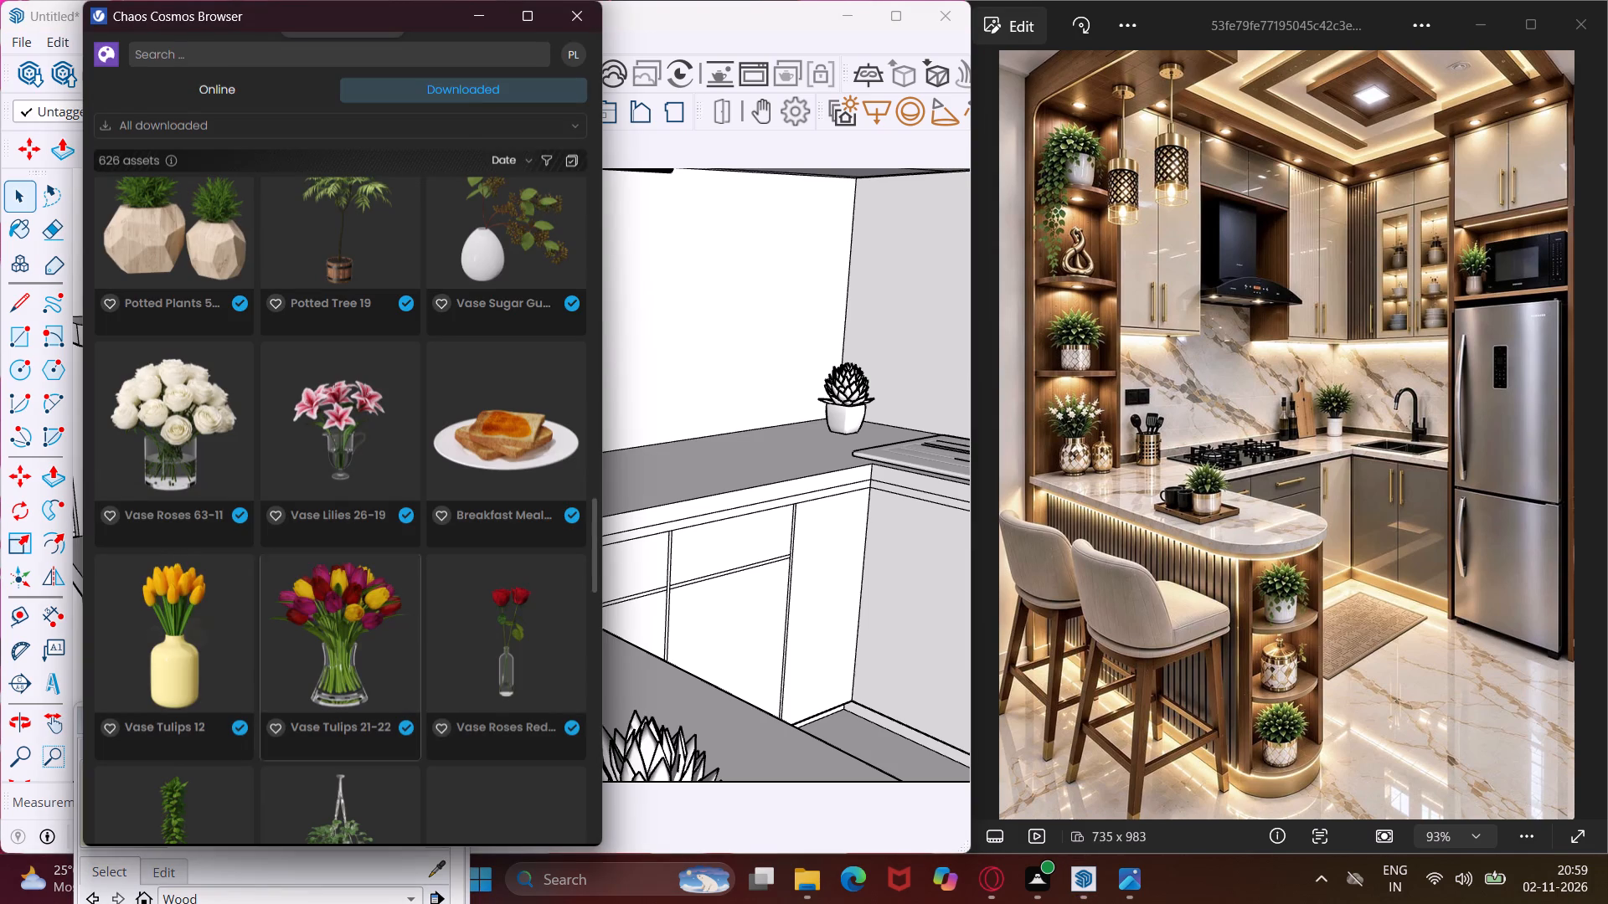
# Browse the downloaded Cosmos assets for decor and a pendant light that suits the reference kitchen.
pyautogui.scroll(-2, 305, 470)
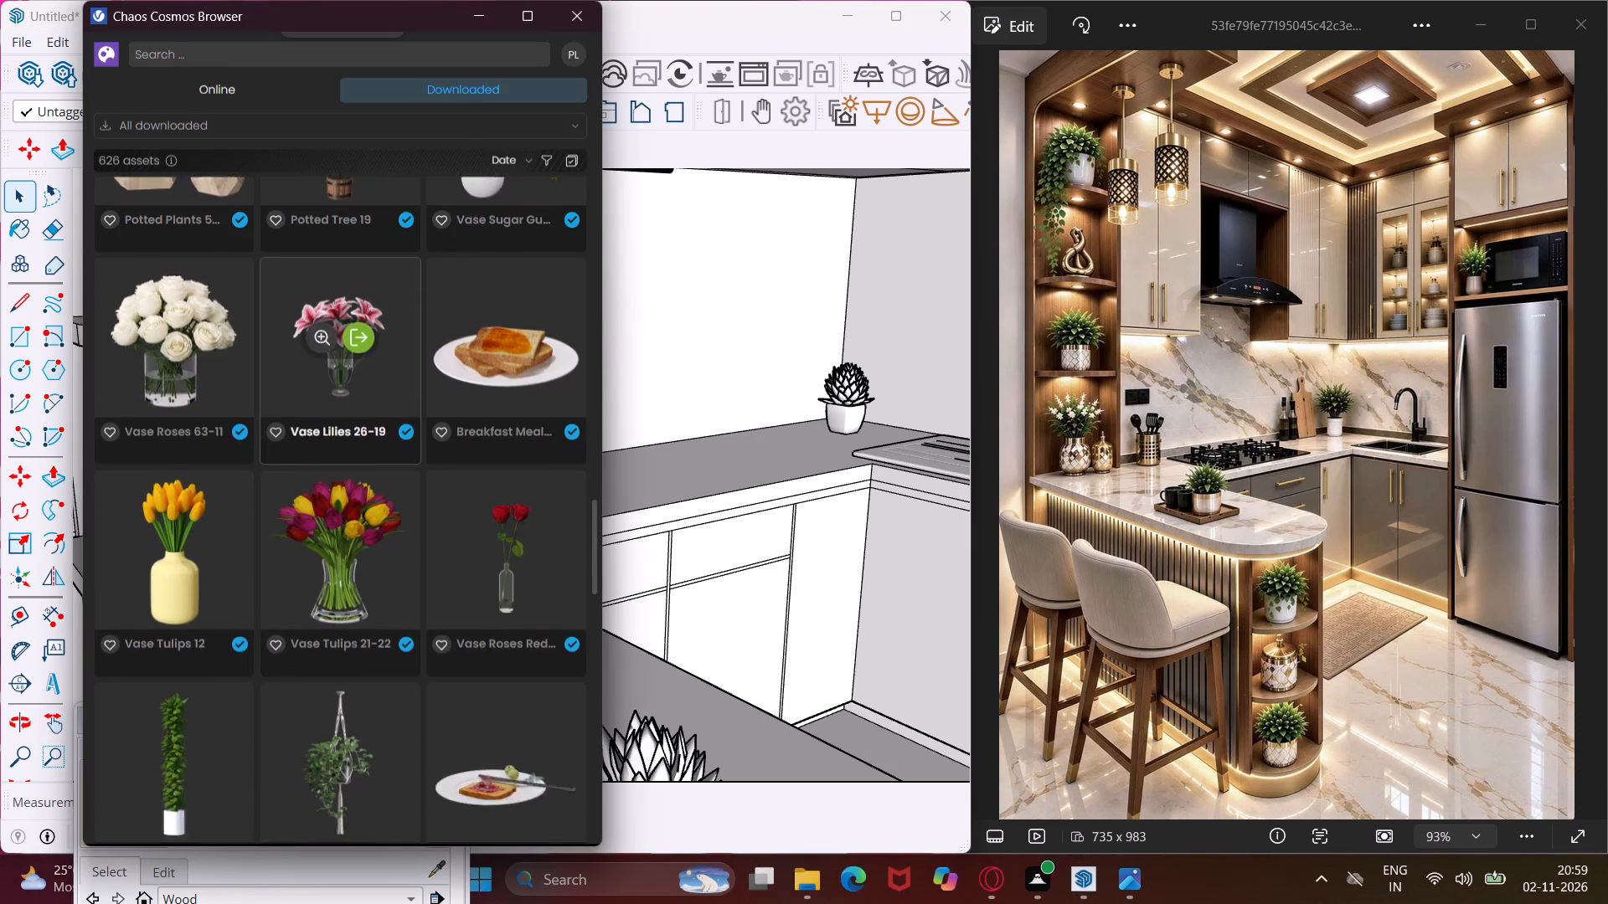
pyautogui.scroll(-4, 305, 470)
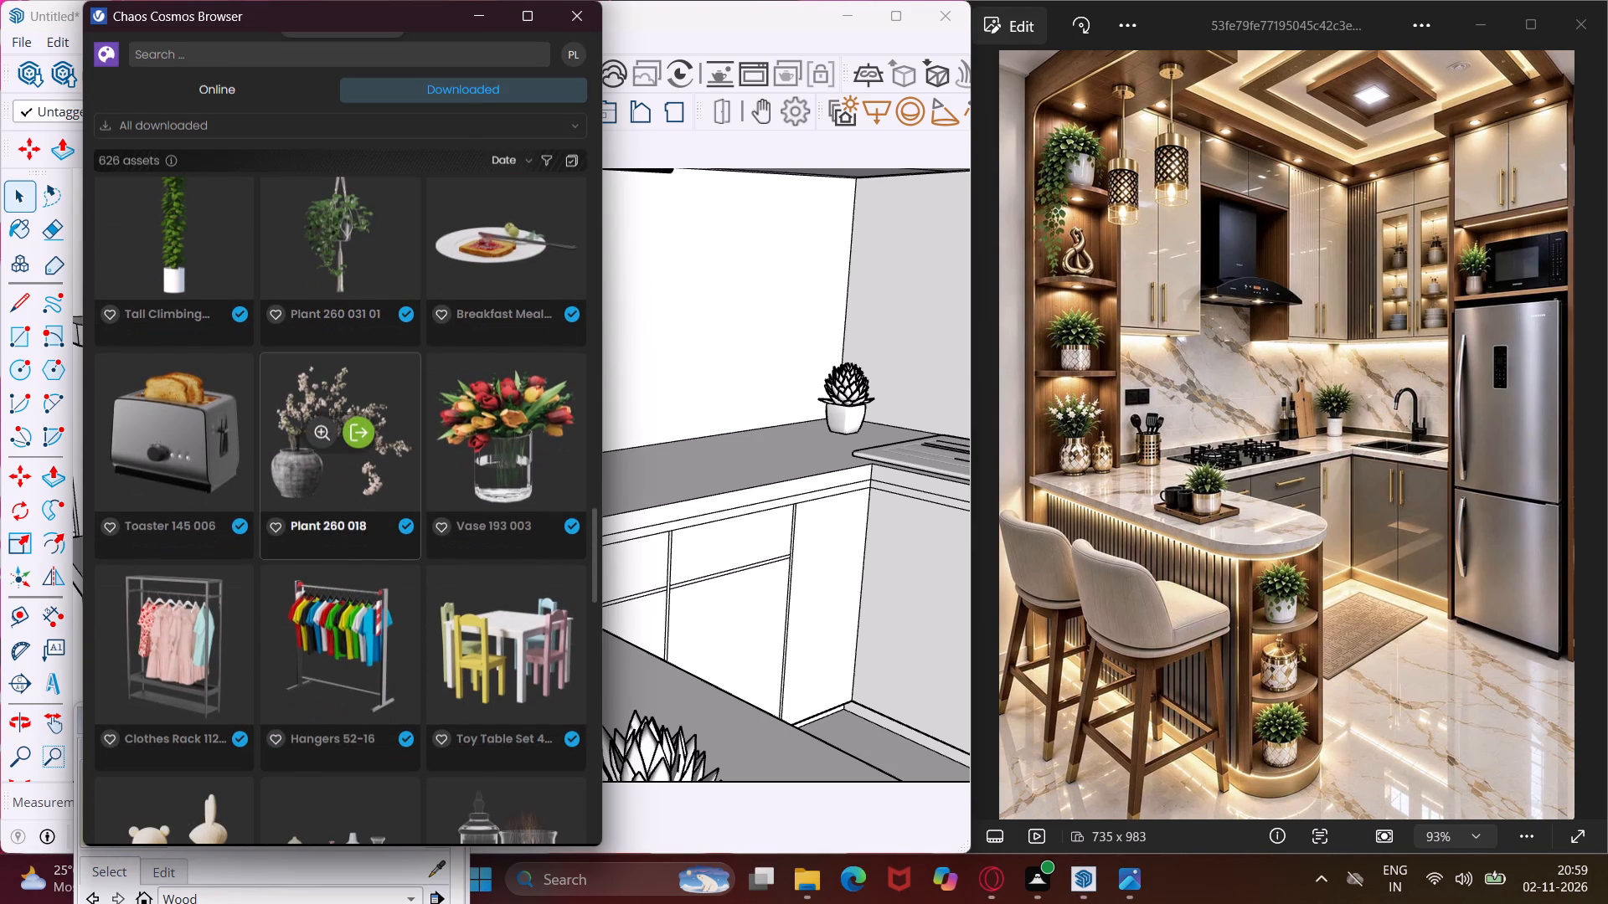
pyautogui.scroll(-4, 305, 470)
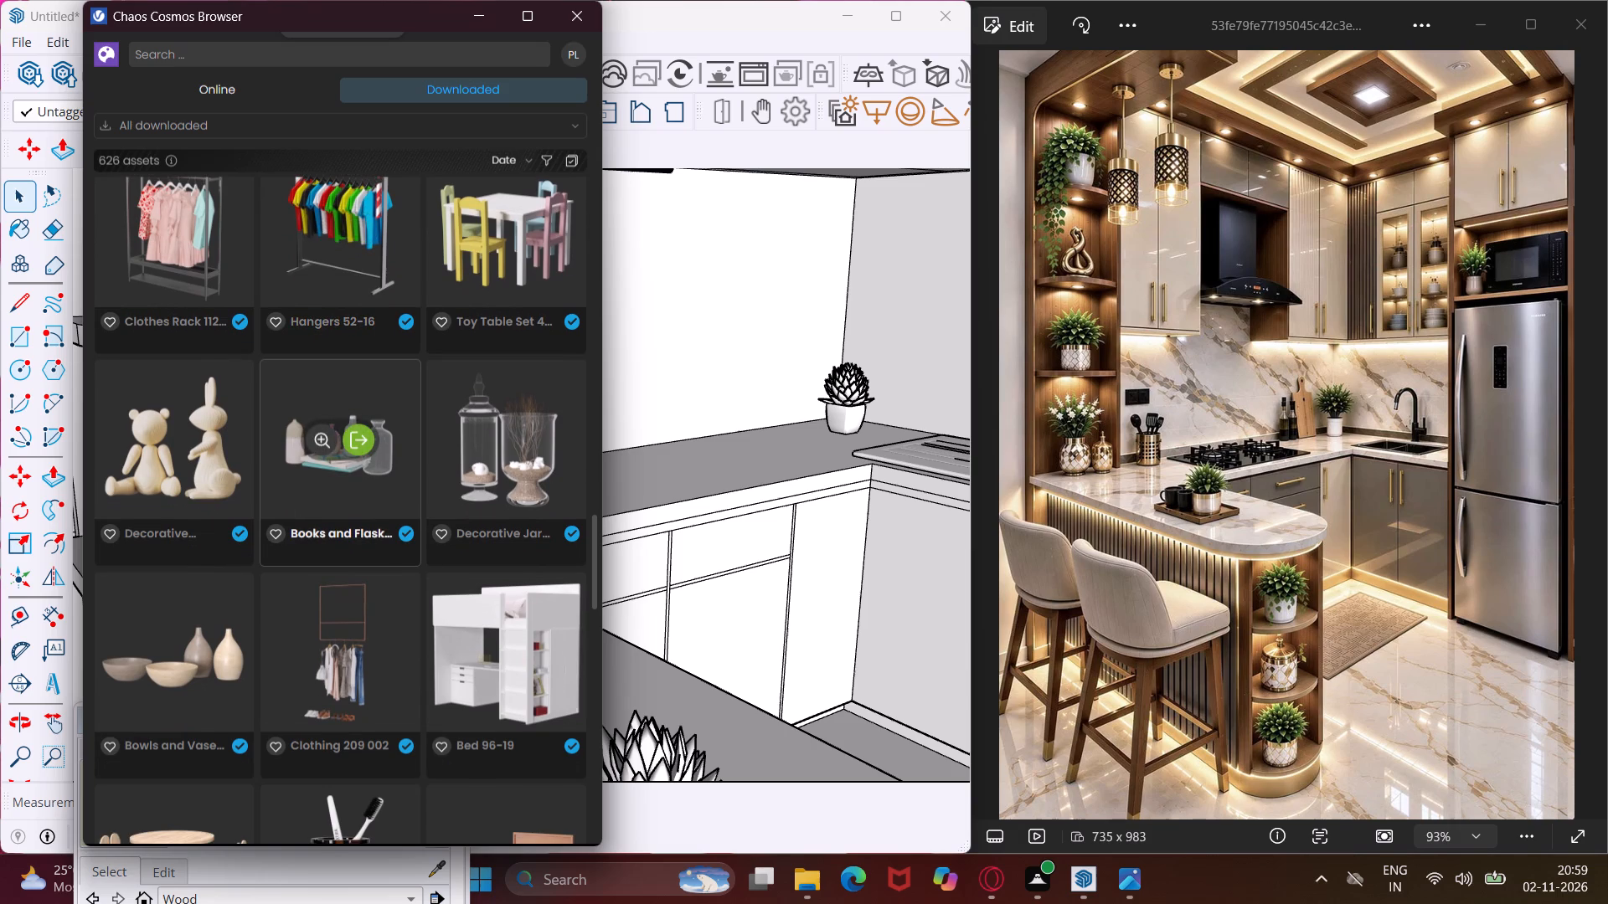
pyautogui.scroll(-2, 305, 470)
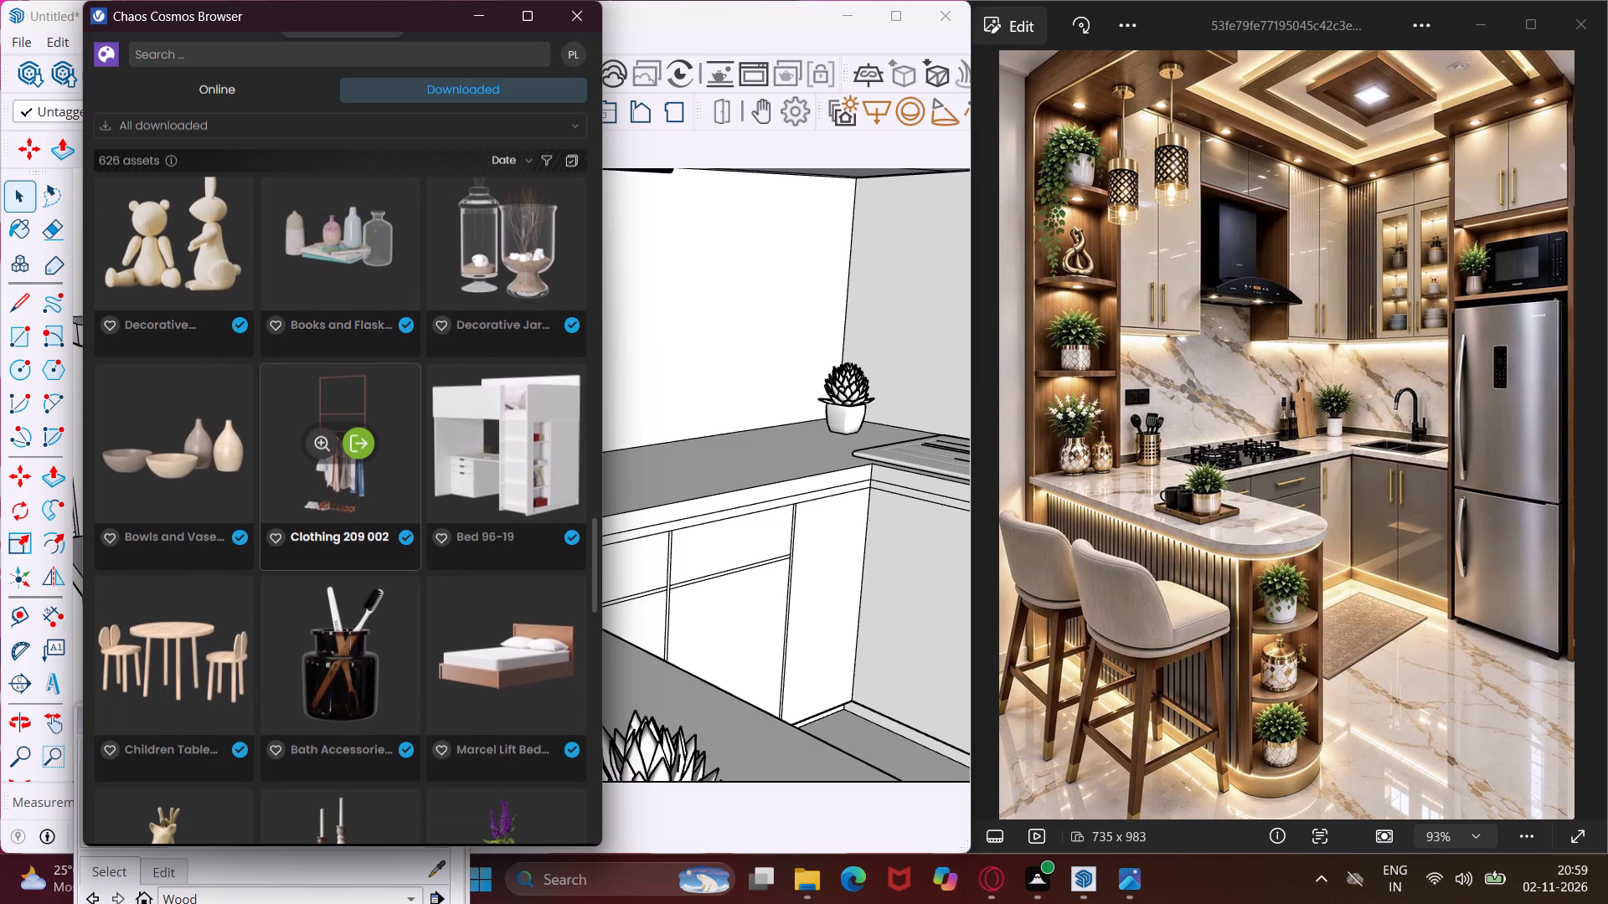
pyautogui.scroll(-7, 305, 470)
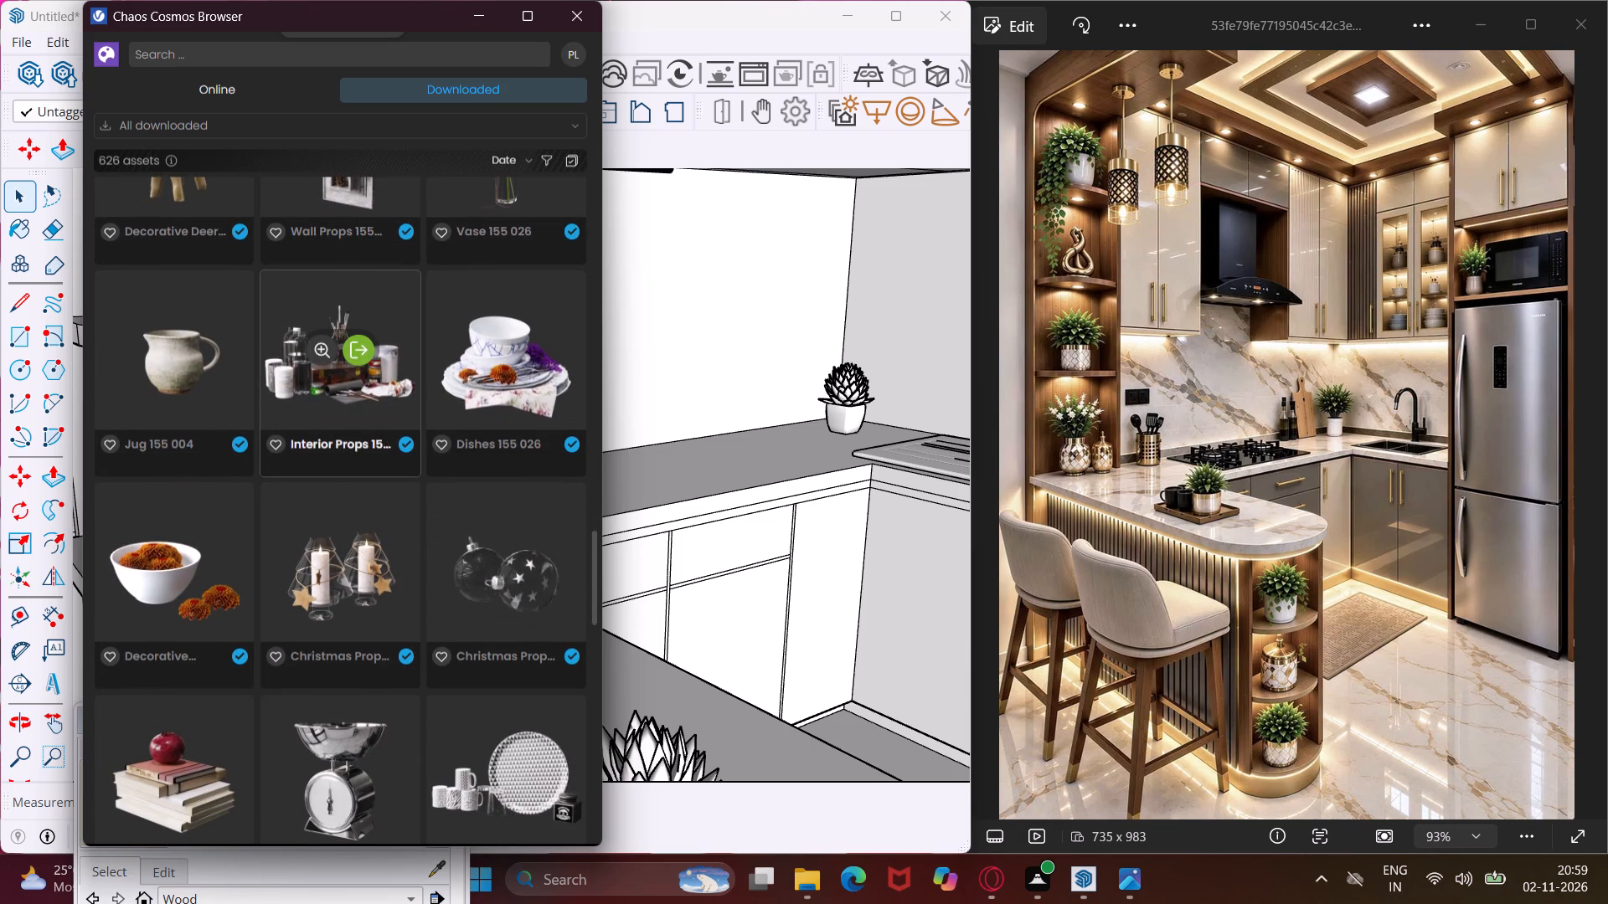
pyautogui.scroll(-2, 305, 470)
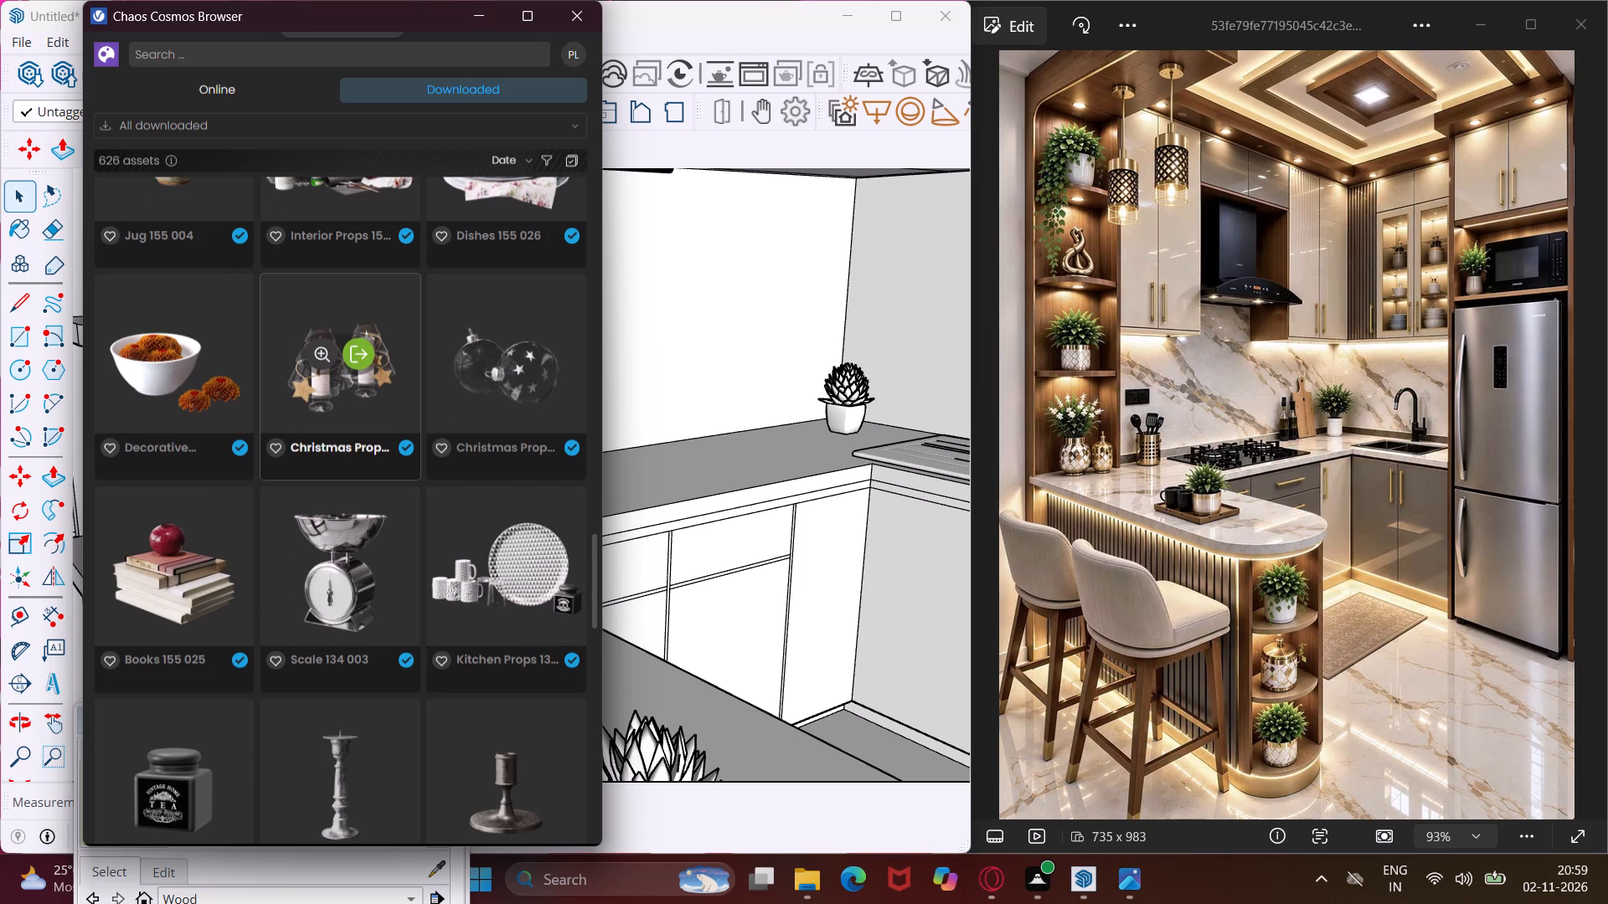
pyautogui.scroll(-3, 305, 470)
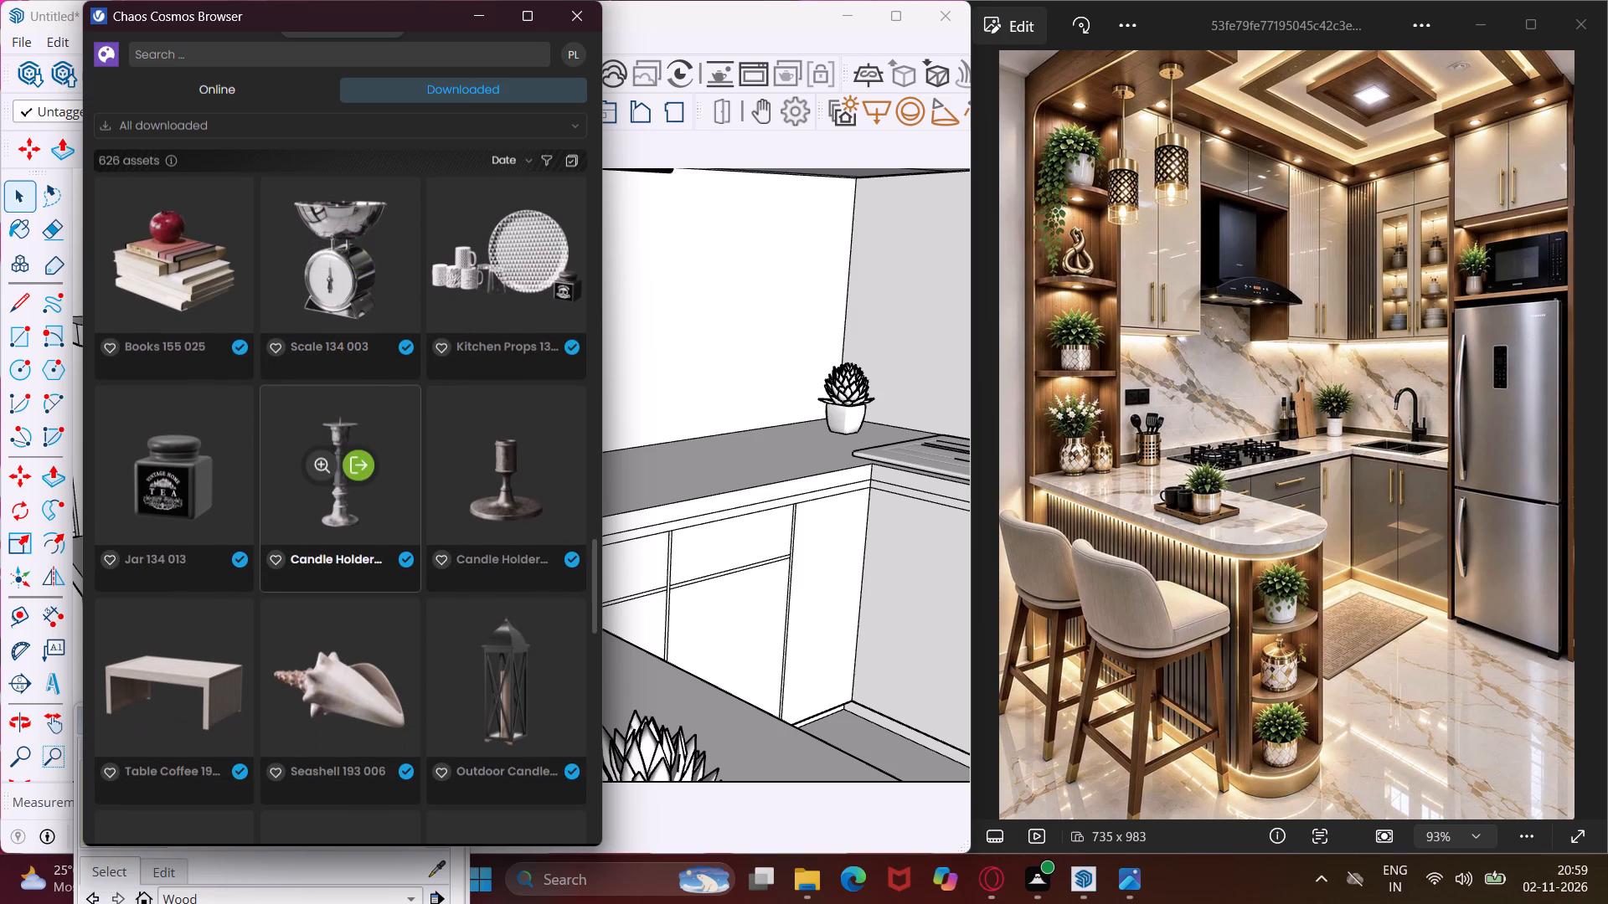
pyautogui.scroll(-2, 305, 470)
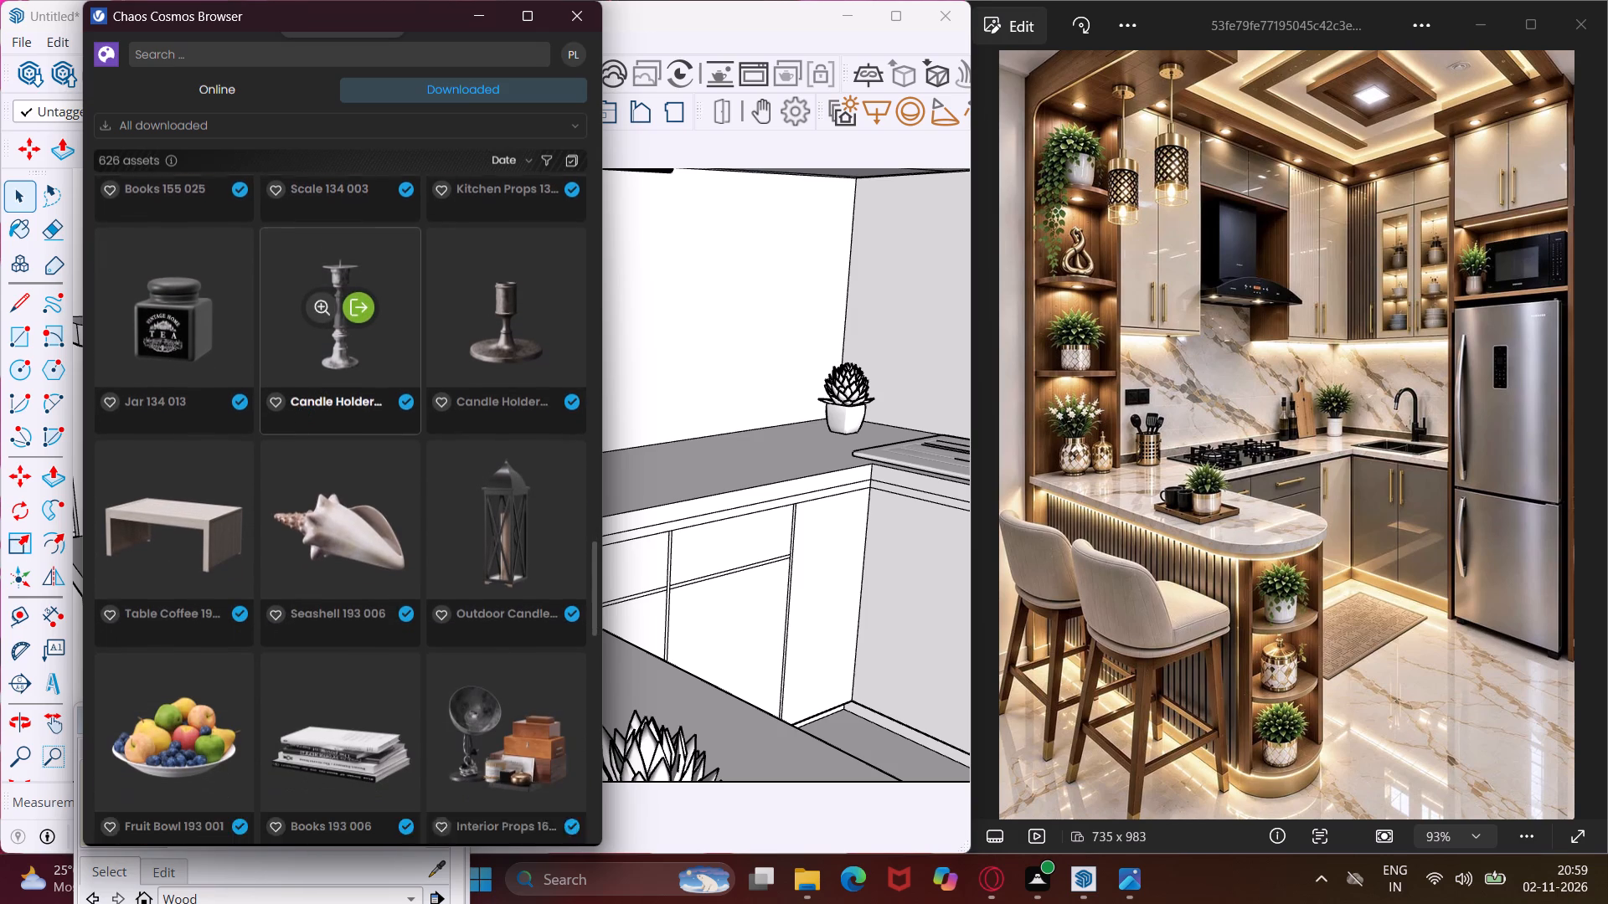
pyautogui.scroll(-6, 305, 470)
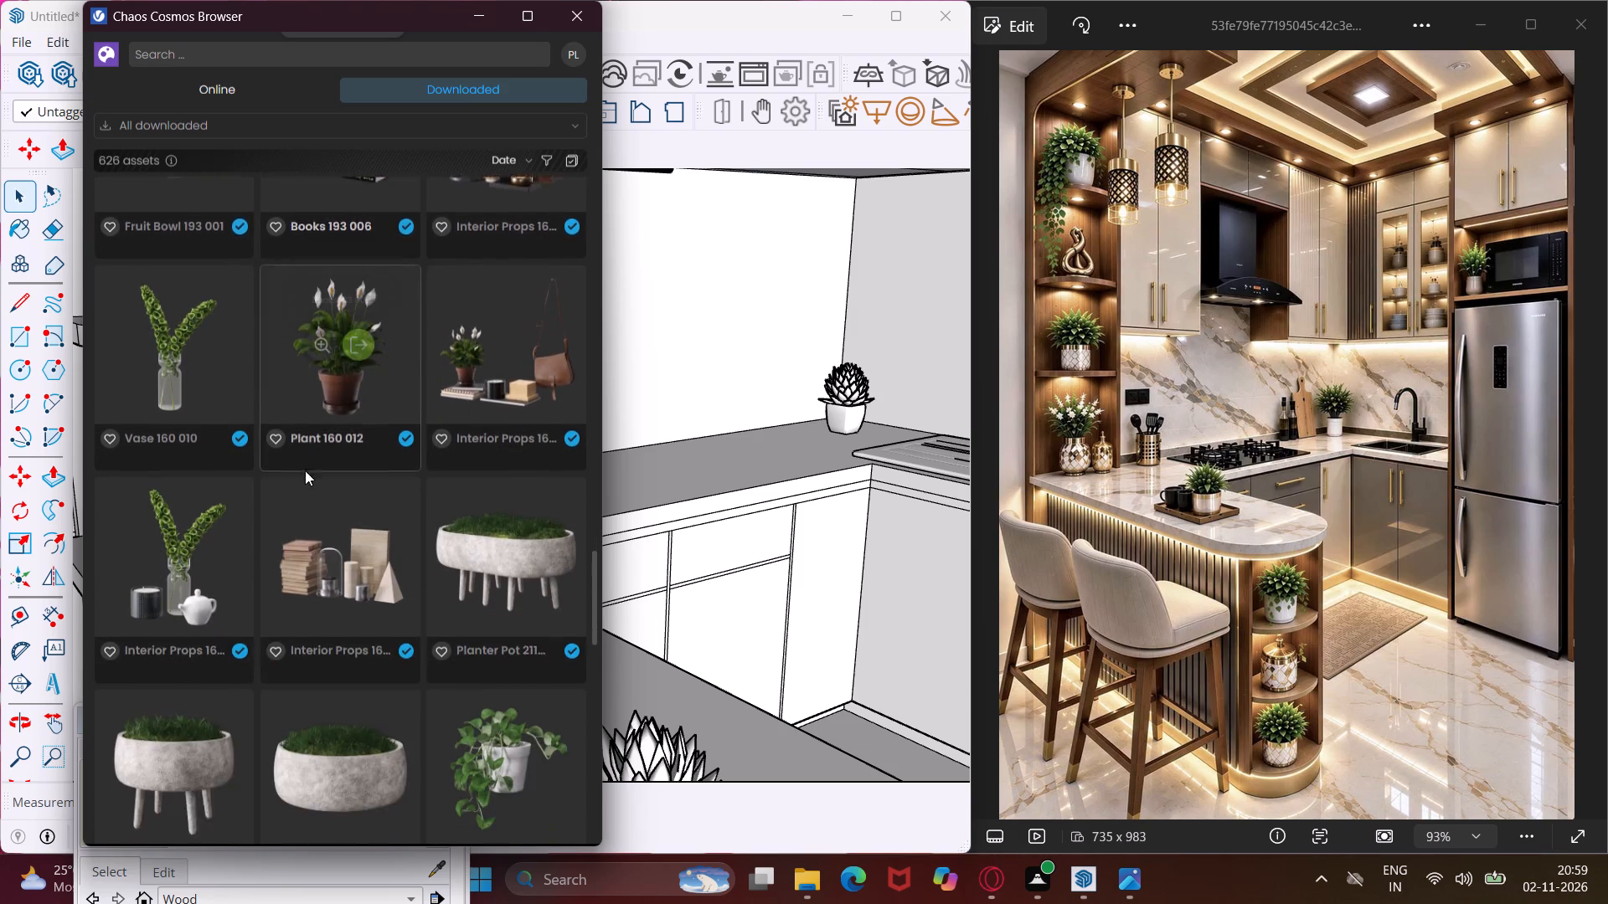
pyautogui.scroll(-3, 305, 470)
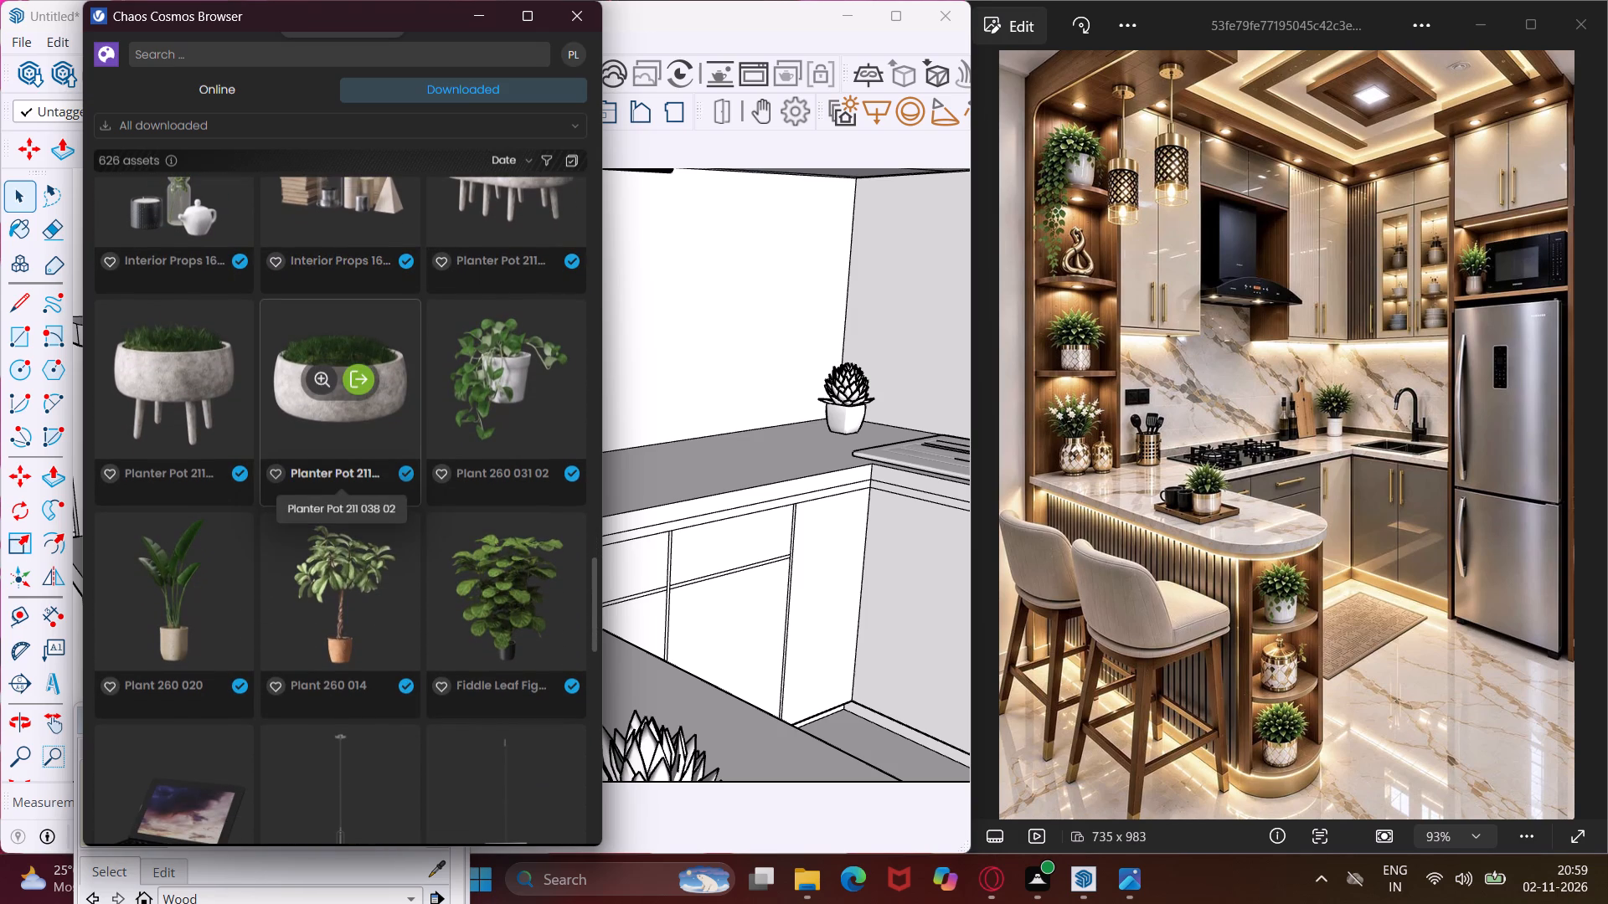
pyautogui.scroll(-3, 305, 470)
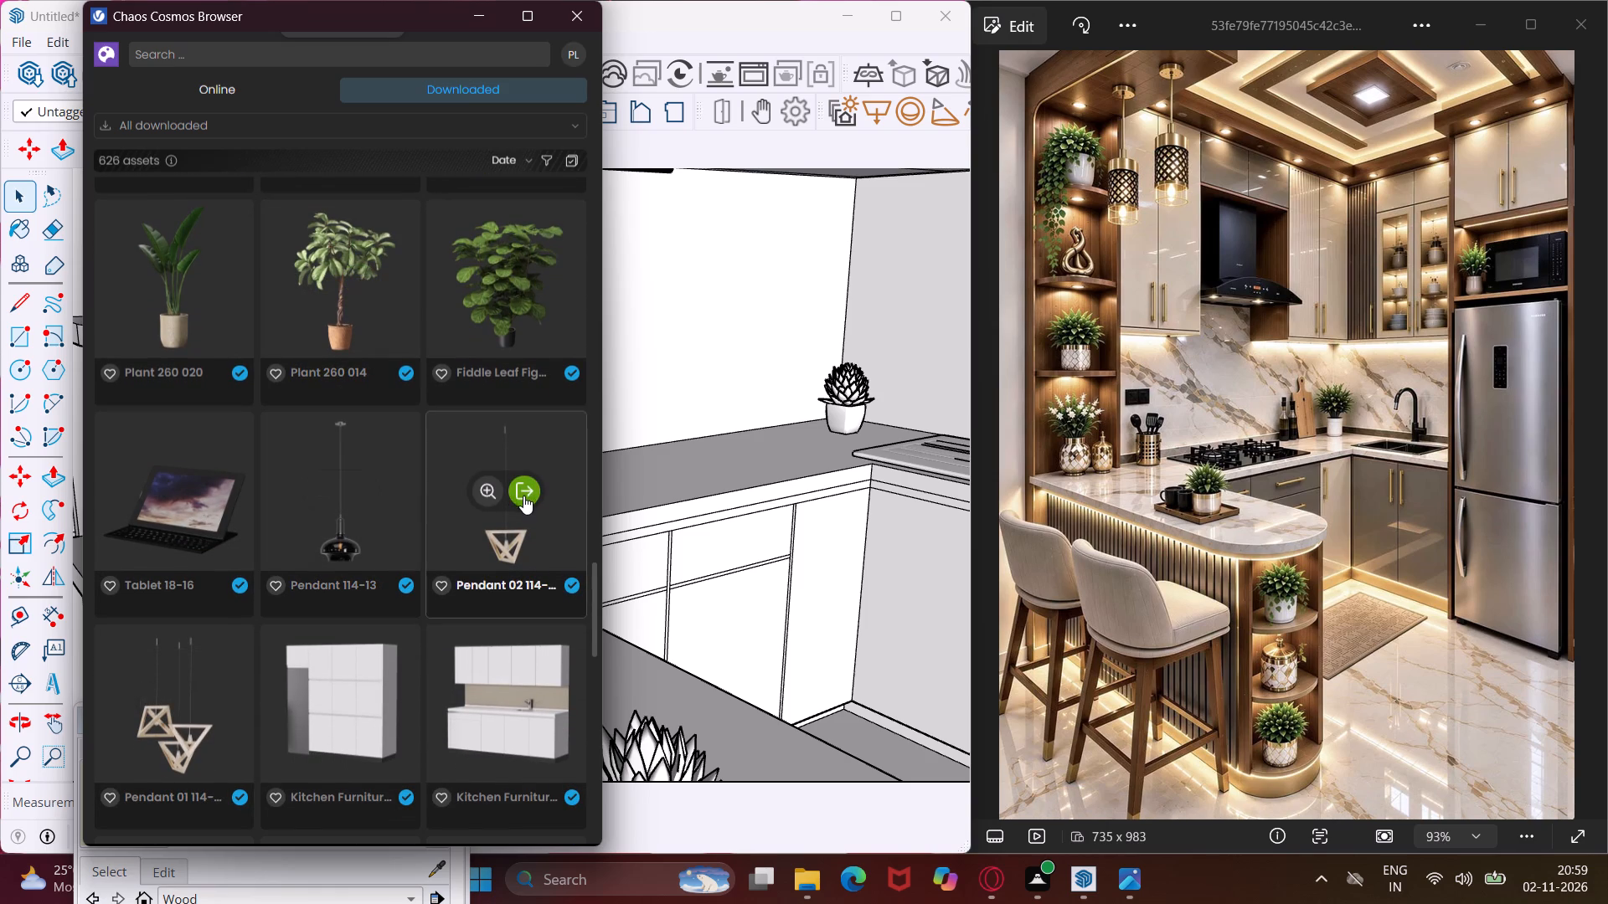
# Import the Pendant 02 114-03 light and hang it from the underside of the ceiling soffit above the peninsula.
pyautogui.click(522, 492)
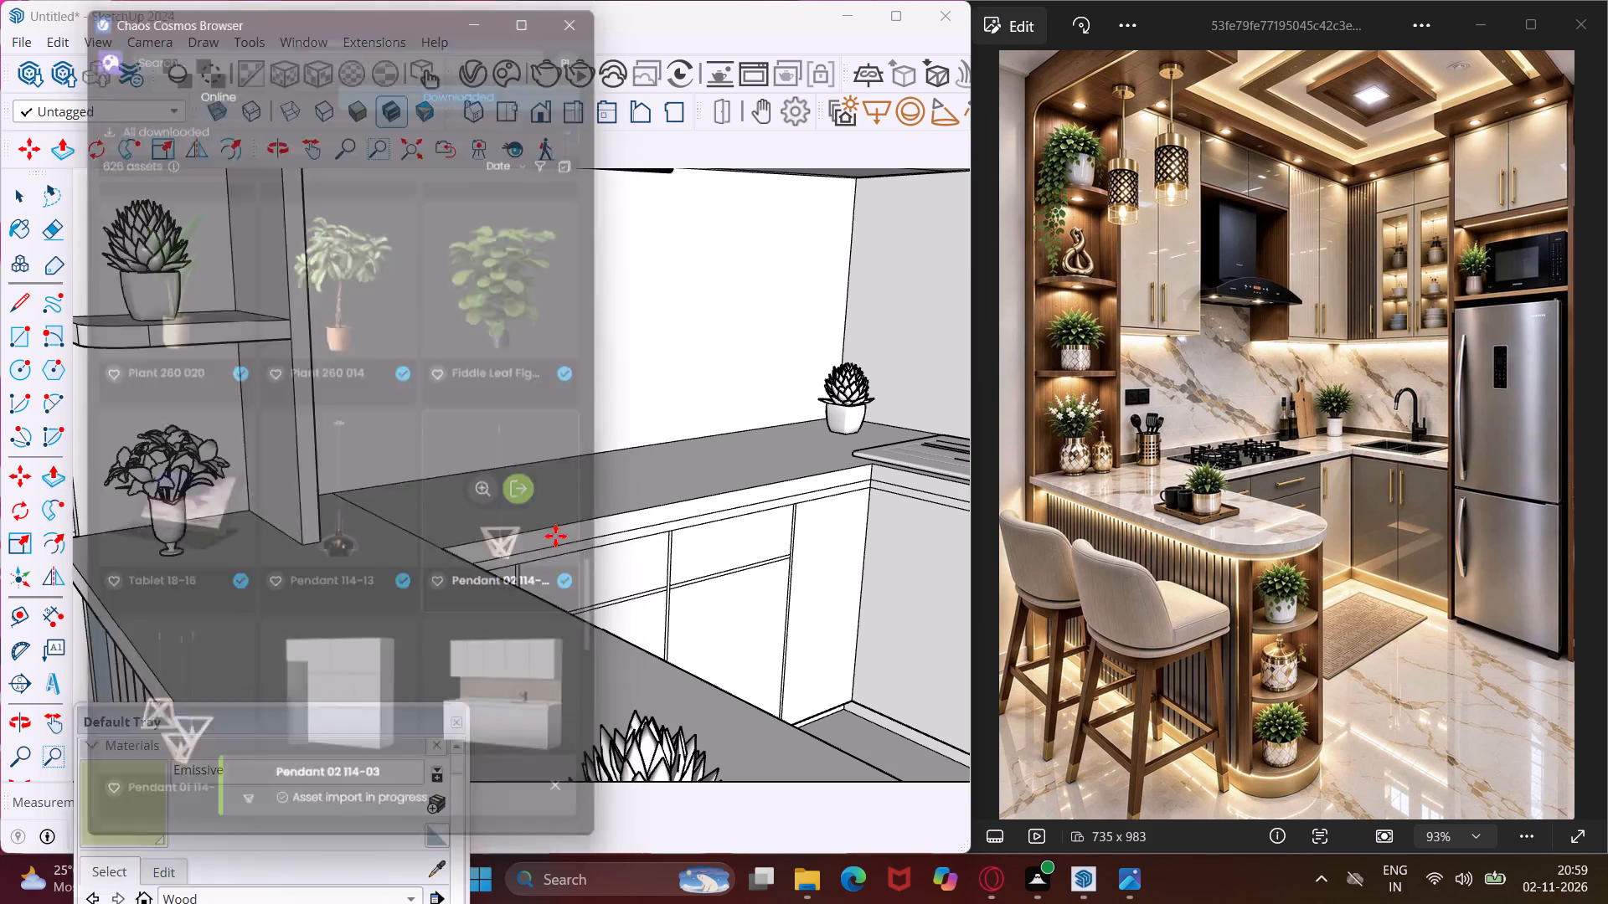
pyautogui.scroll(-15, 555, 536)
pyautogui.moveTo(500, 572); pyautogui.dragTo(523, 455, button='middle')
pyautogui.scroll(8, 466, 372)
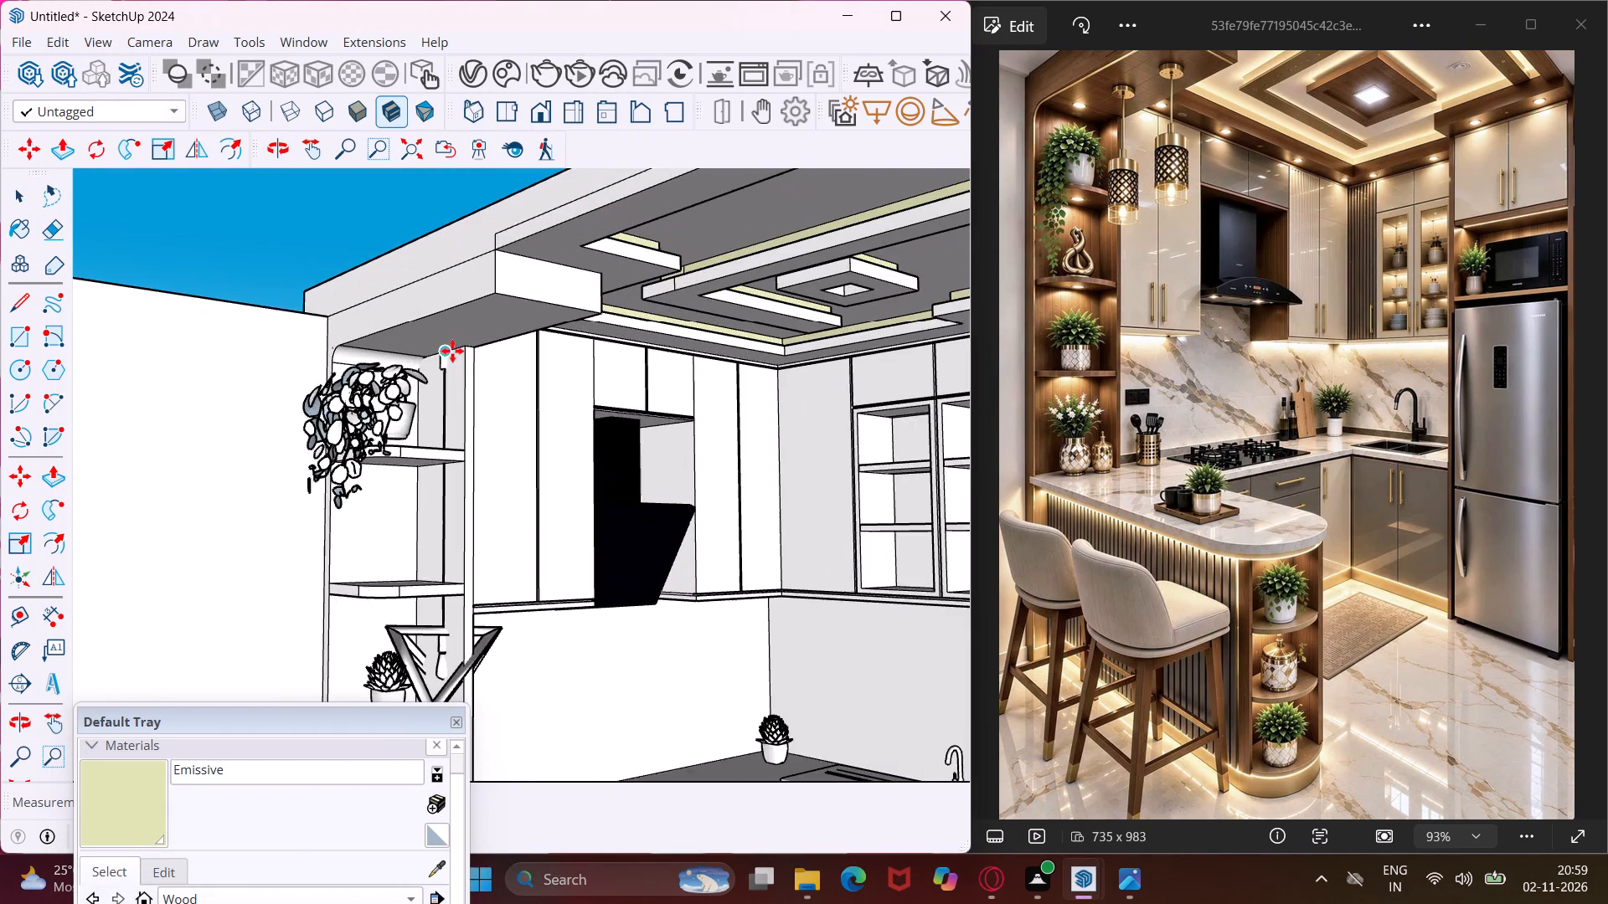
pyautogui.scroll(4, 452, 351)
pyautogui.scroll(-5, 439, 329)
pyautogui.moveTo(439, 329); pyautogui.dragTo(490, 306, button='middle')
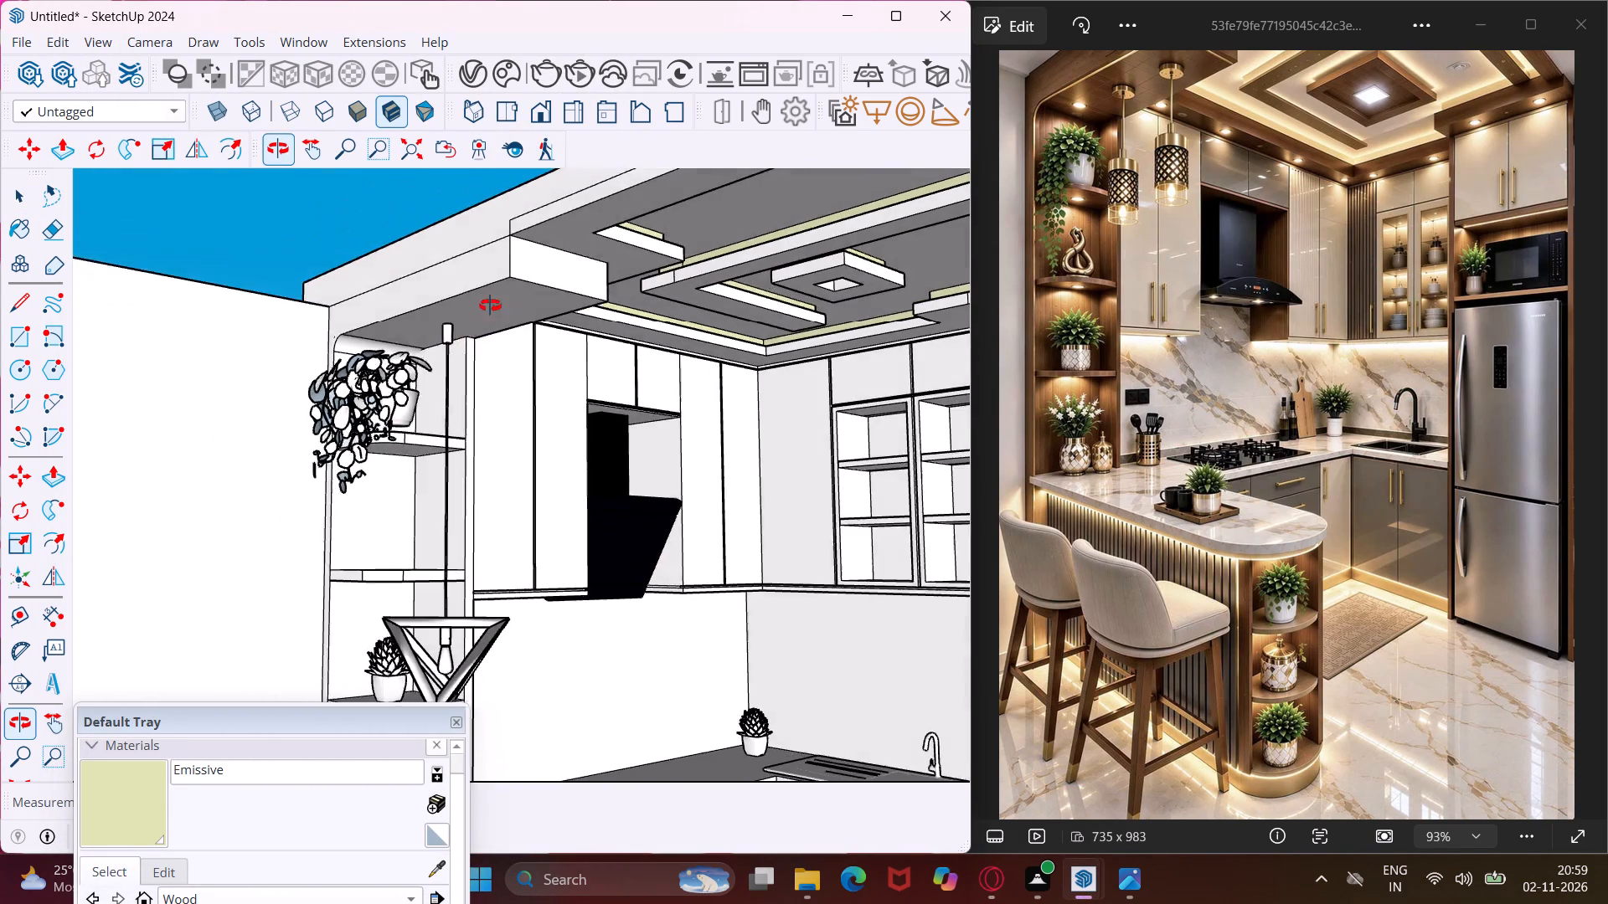
pyautogui.moveTo(490, 306); pyautogui.dragTo(706, 284, button='middle')
pyautogui.scroll(3, 665, 294)
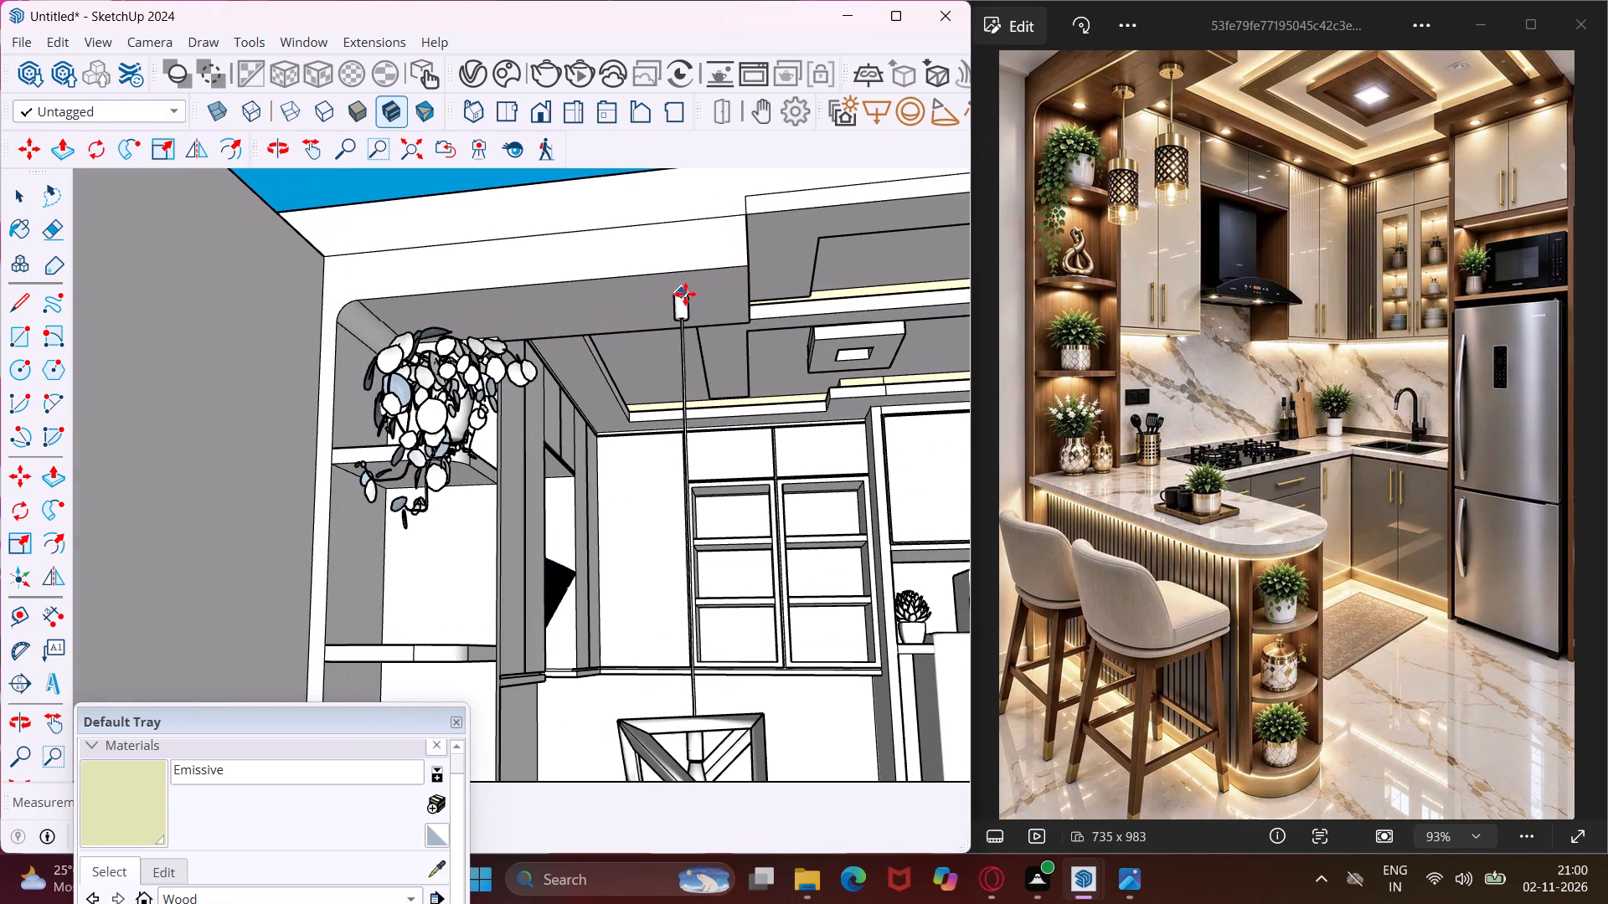
pyautogui.click(704, 292)
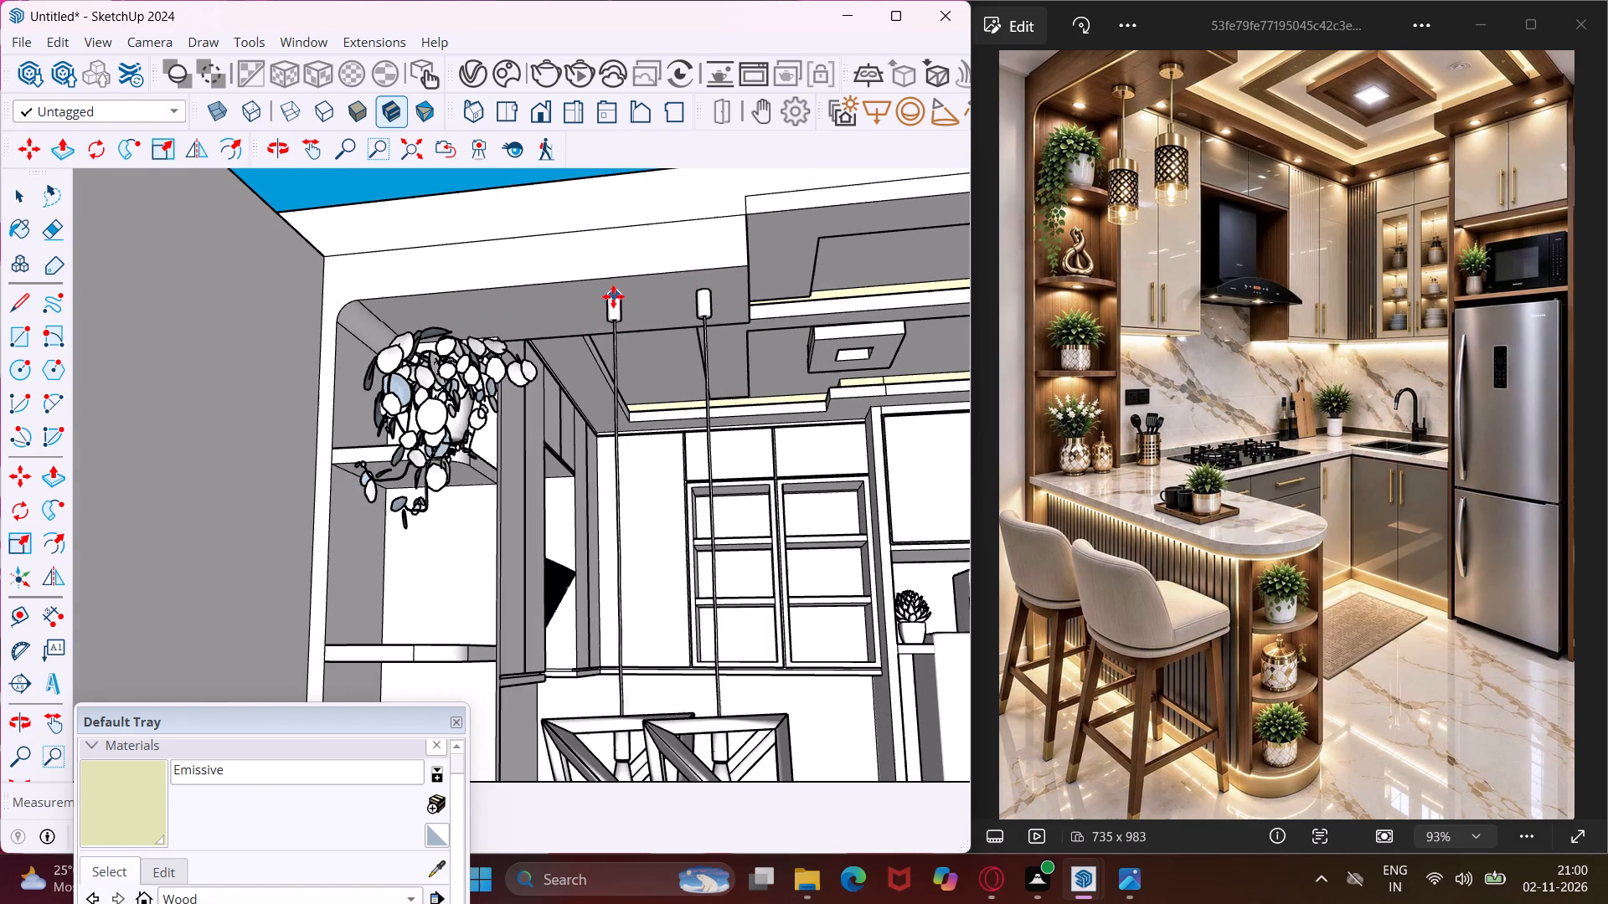
# Hang a second Pendant 02 114-03 from the same soffit, closer to the open shelves, and end the placement.
pyautogui.scroll(1, 583, 294)
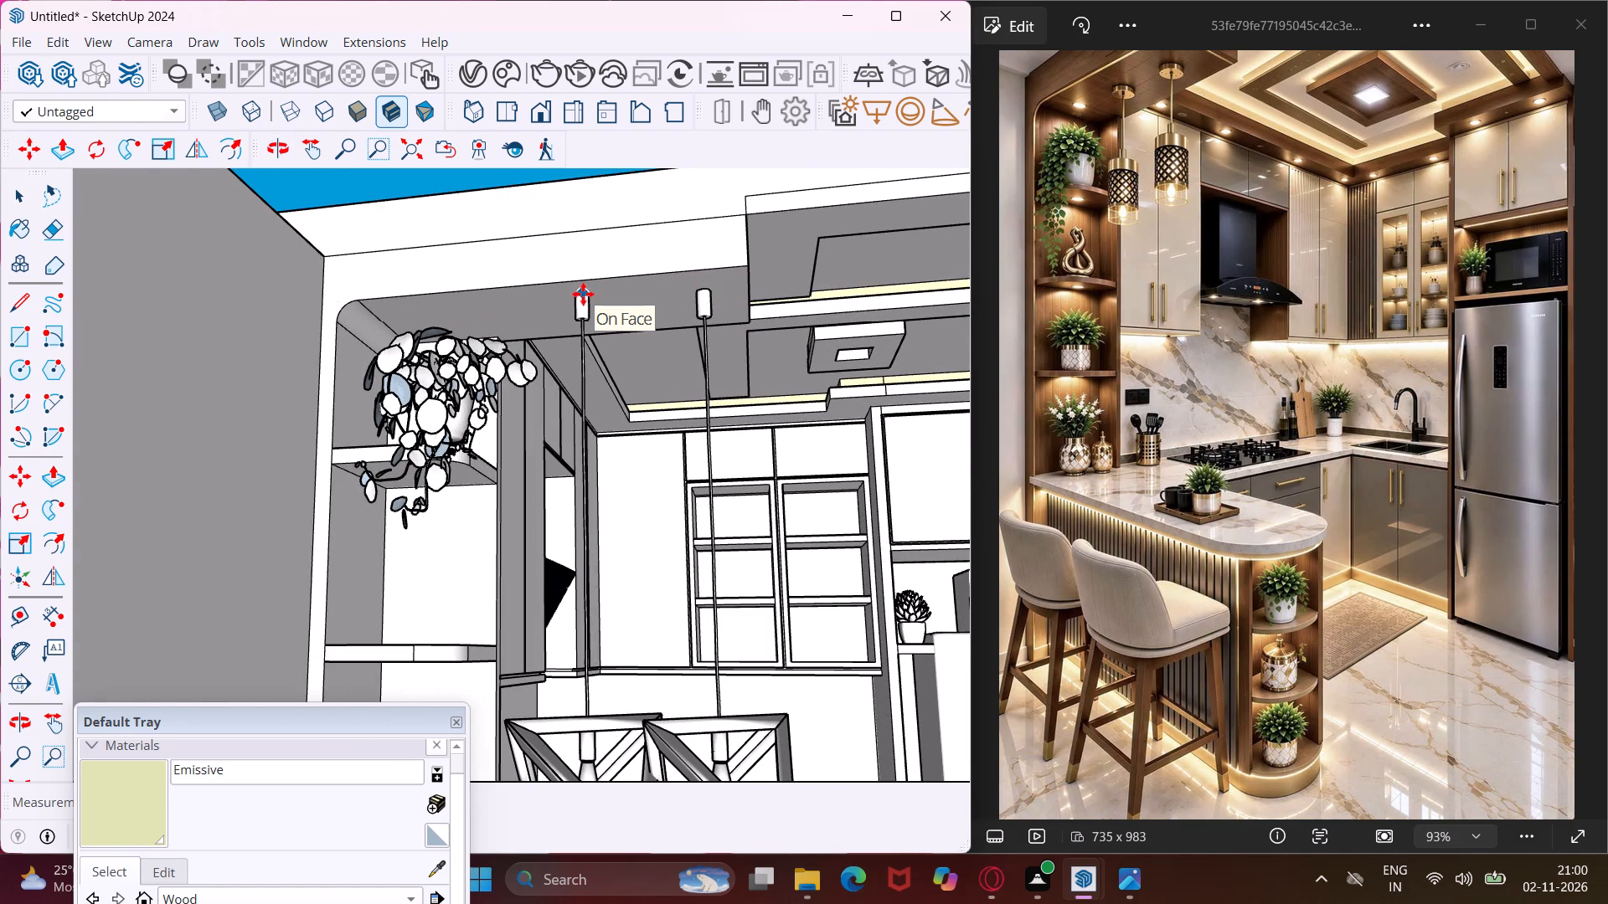
pyautogui.click(583, 294)
pyautogui.scroll(-4, 605, 291)
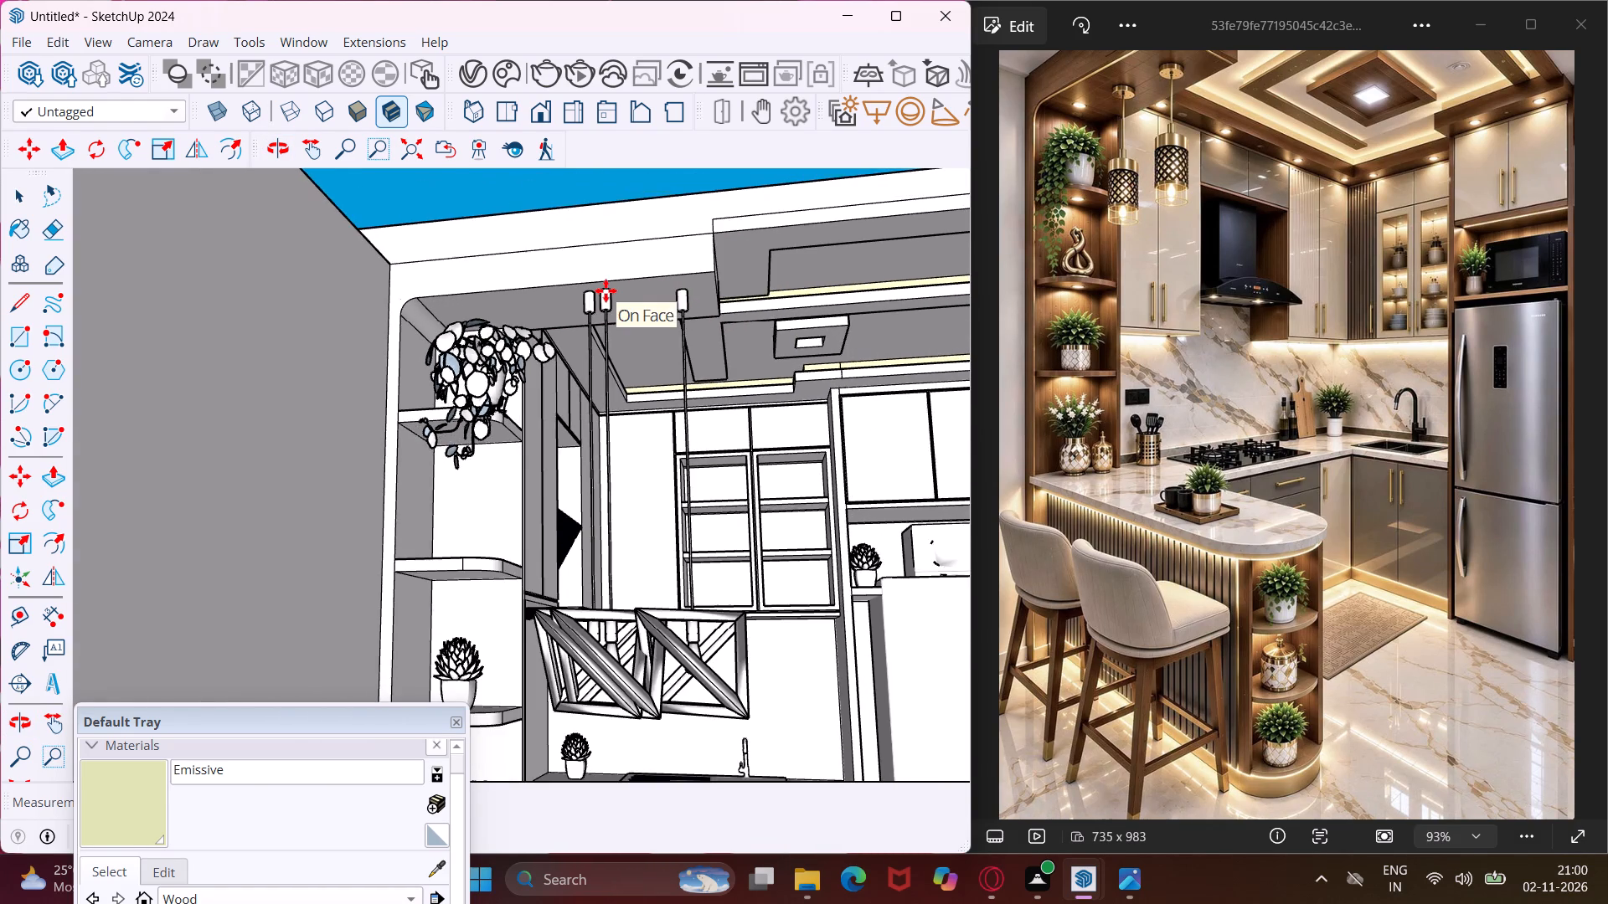
pyautogui.scroll(-4, 606, 290)
pyautogui.press('Escape')
# Move the pendant light nearer the open shelves slightly along the ceiling soffit toward the shelves, widening the gap to the other pendant.
pyautogui.moveTo(675, 367); pyautogui.dragTo(580, 365, button='middle')
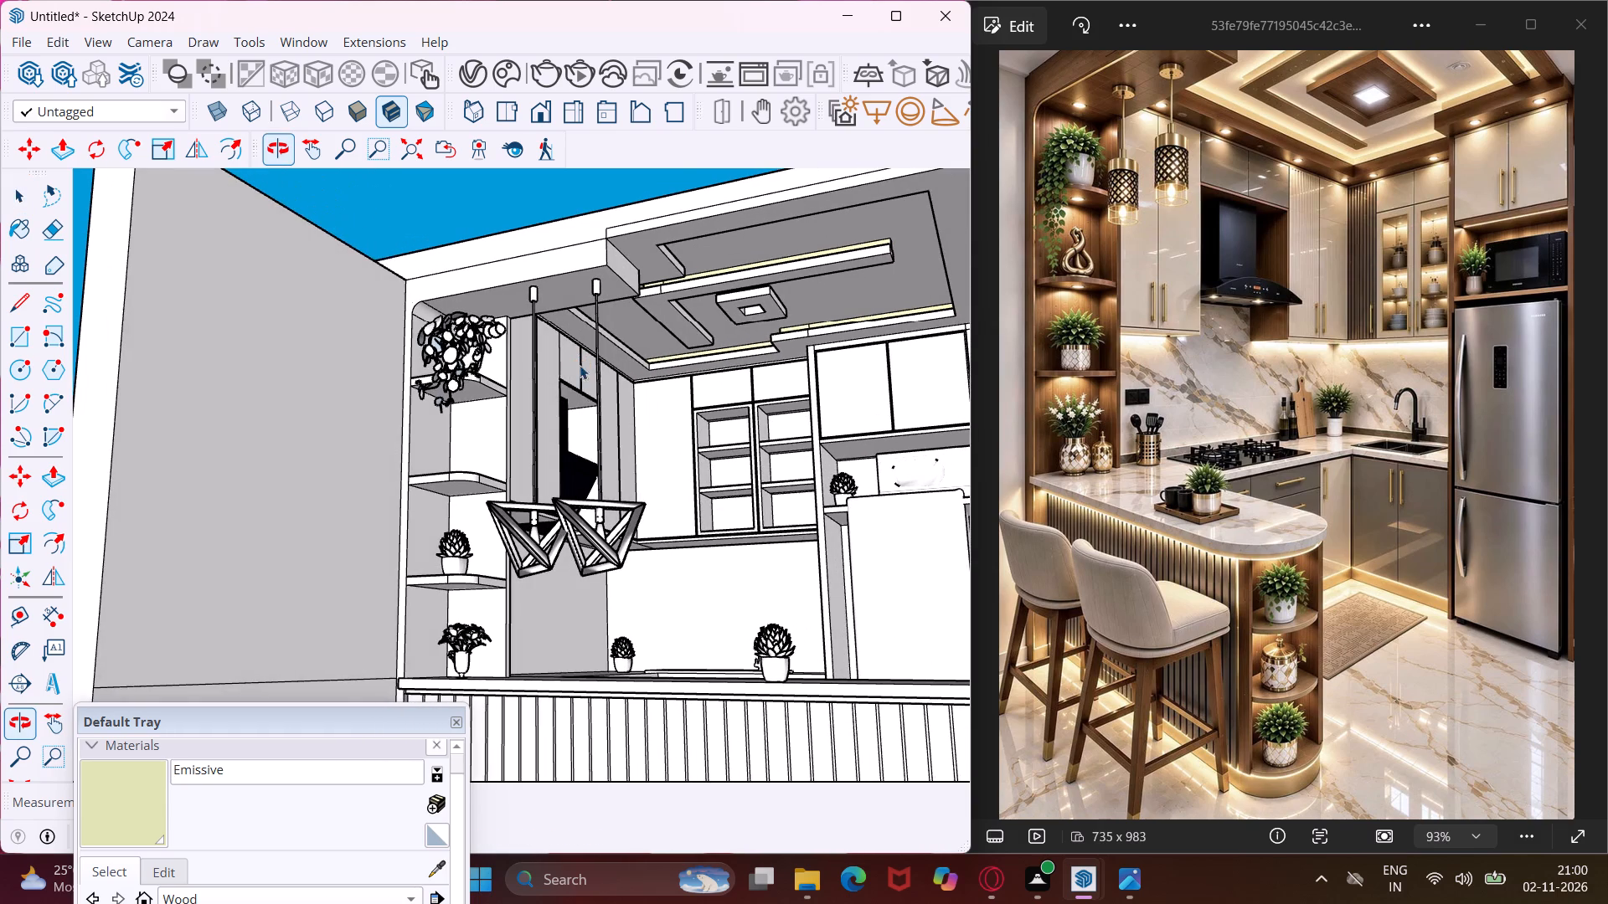
pyautogui.scroll(3, 569, 563)
pyautogui.moveTo(585, 517); pyautogui.dragTo(706, 593, button='middle')
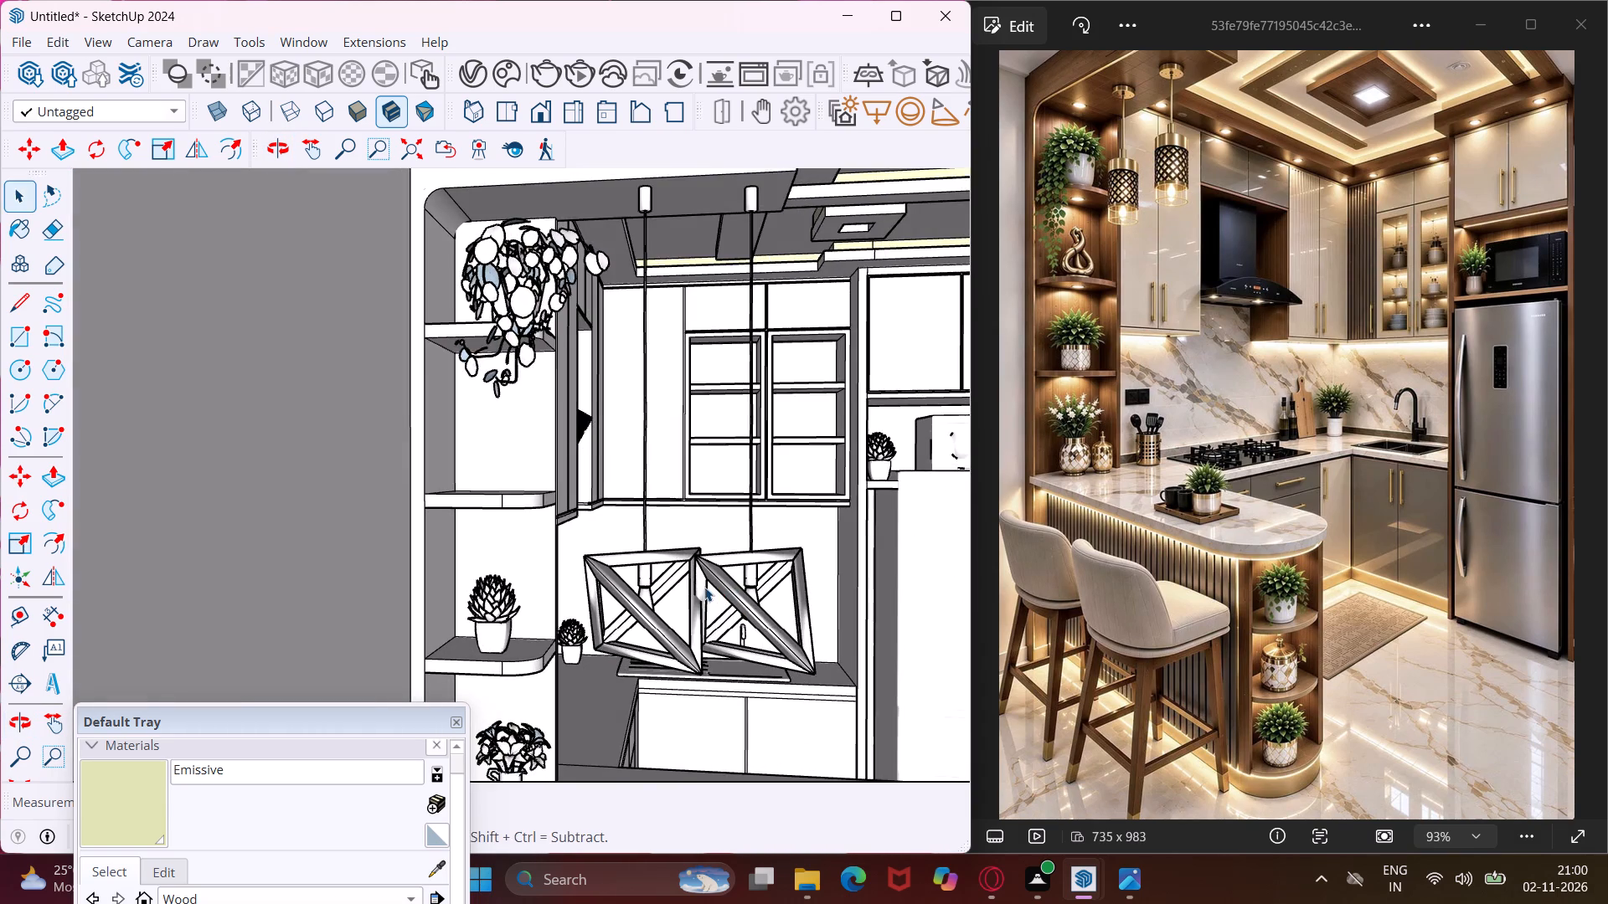
pyautogui.scroll(-3, 704, 587)
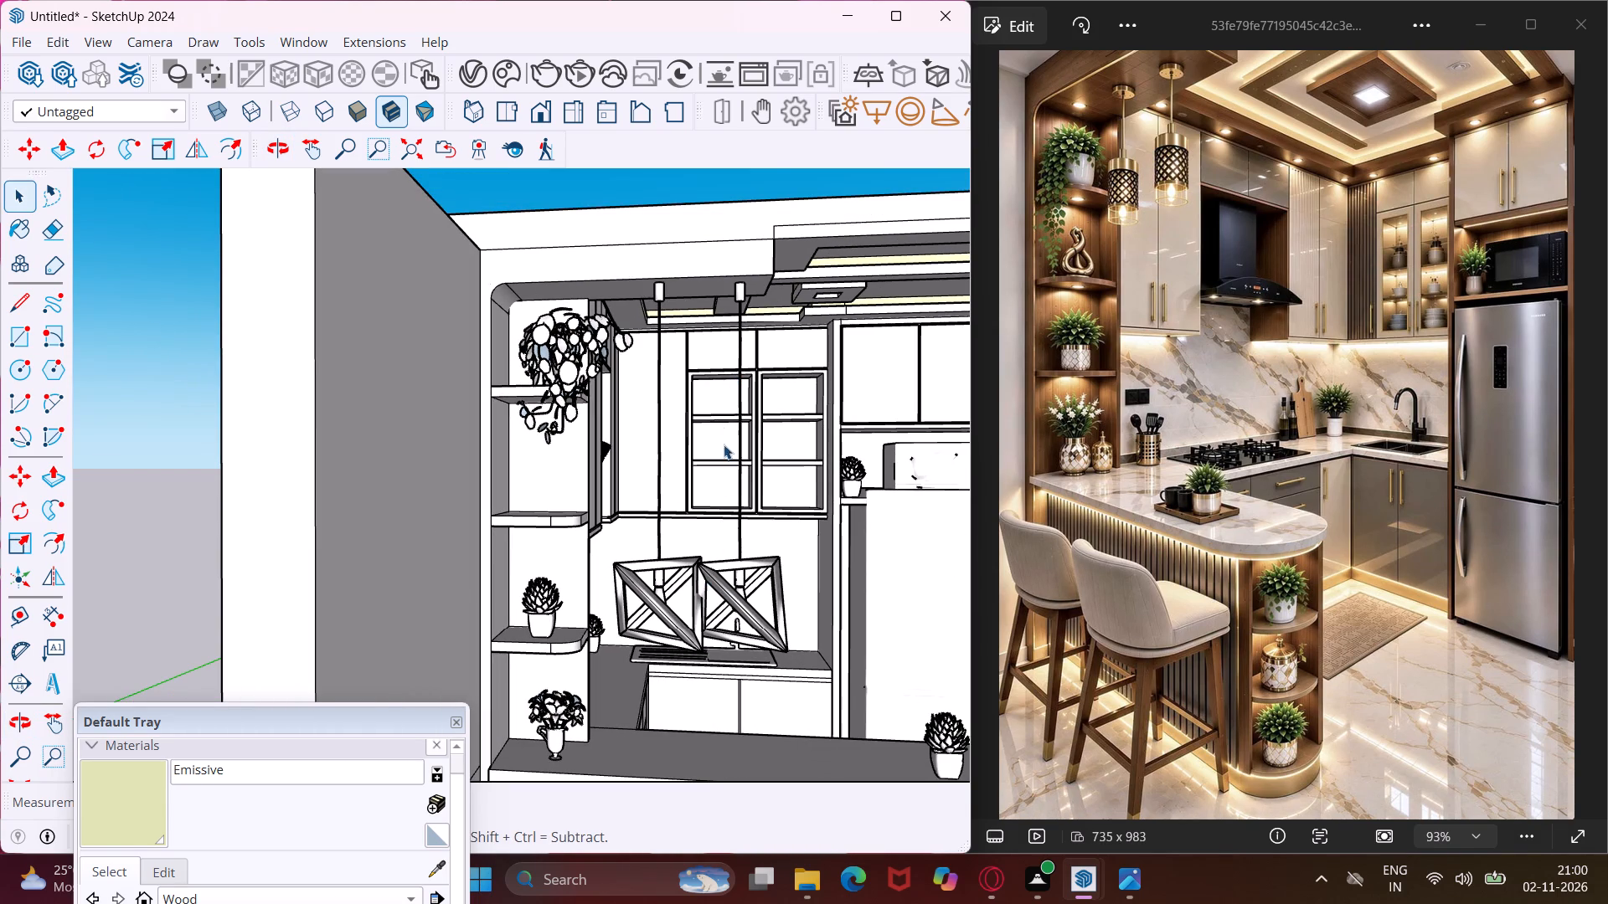
pyautogui.click(662, 294)
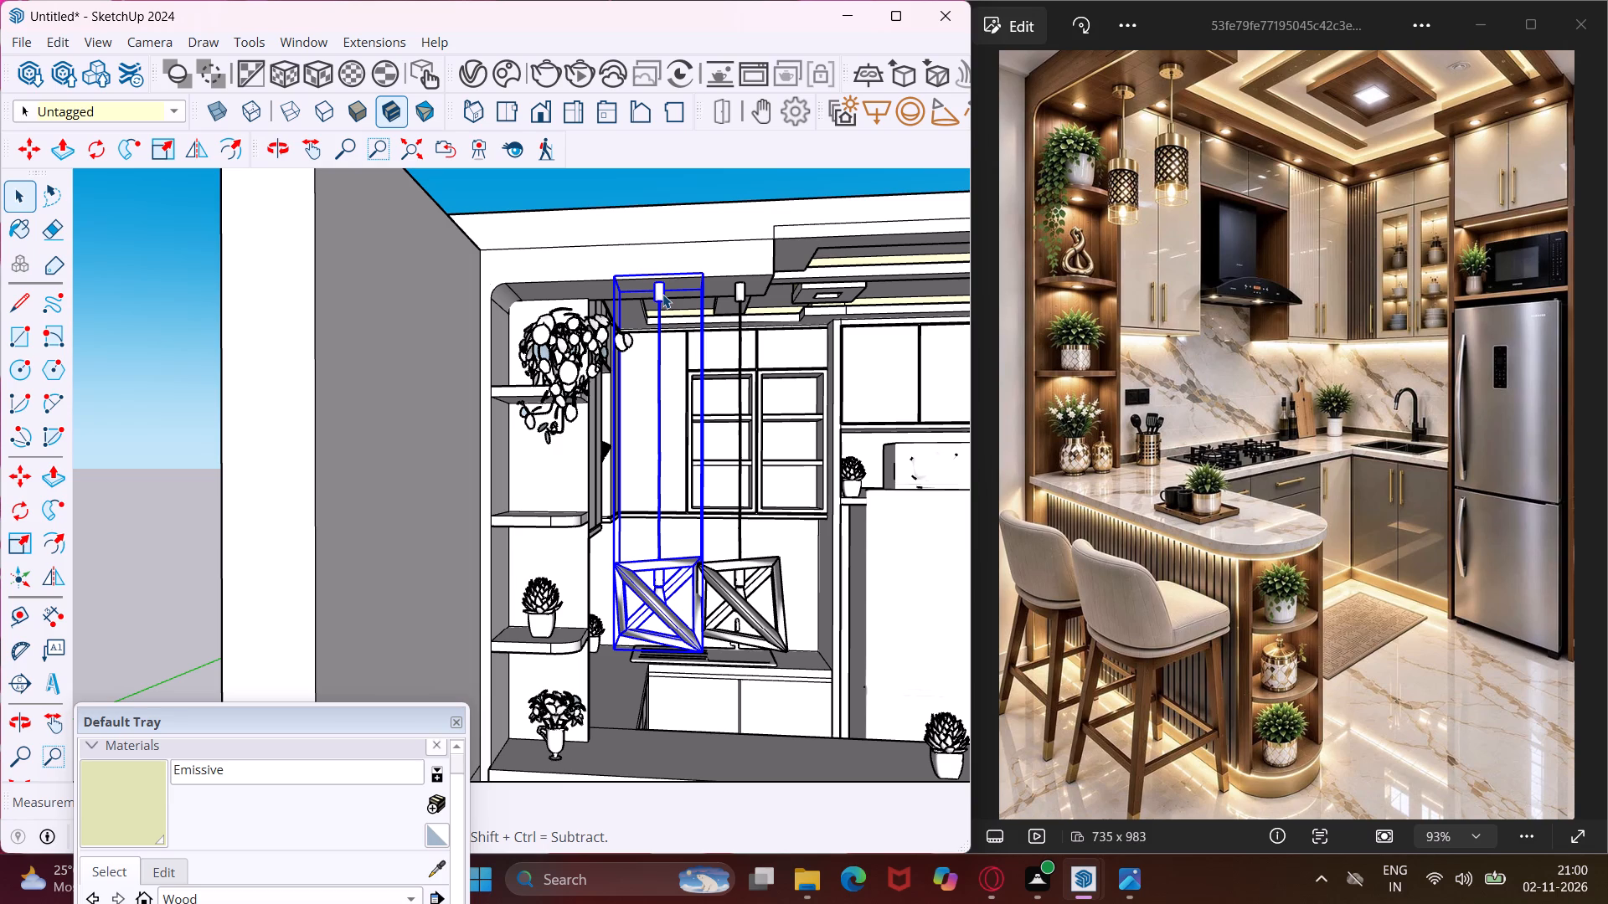
pyautogui.press('m')
pyautogui.scroll(3, 711, 281)
pyautogui.click(717, 259)
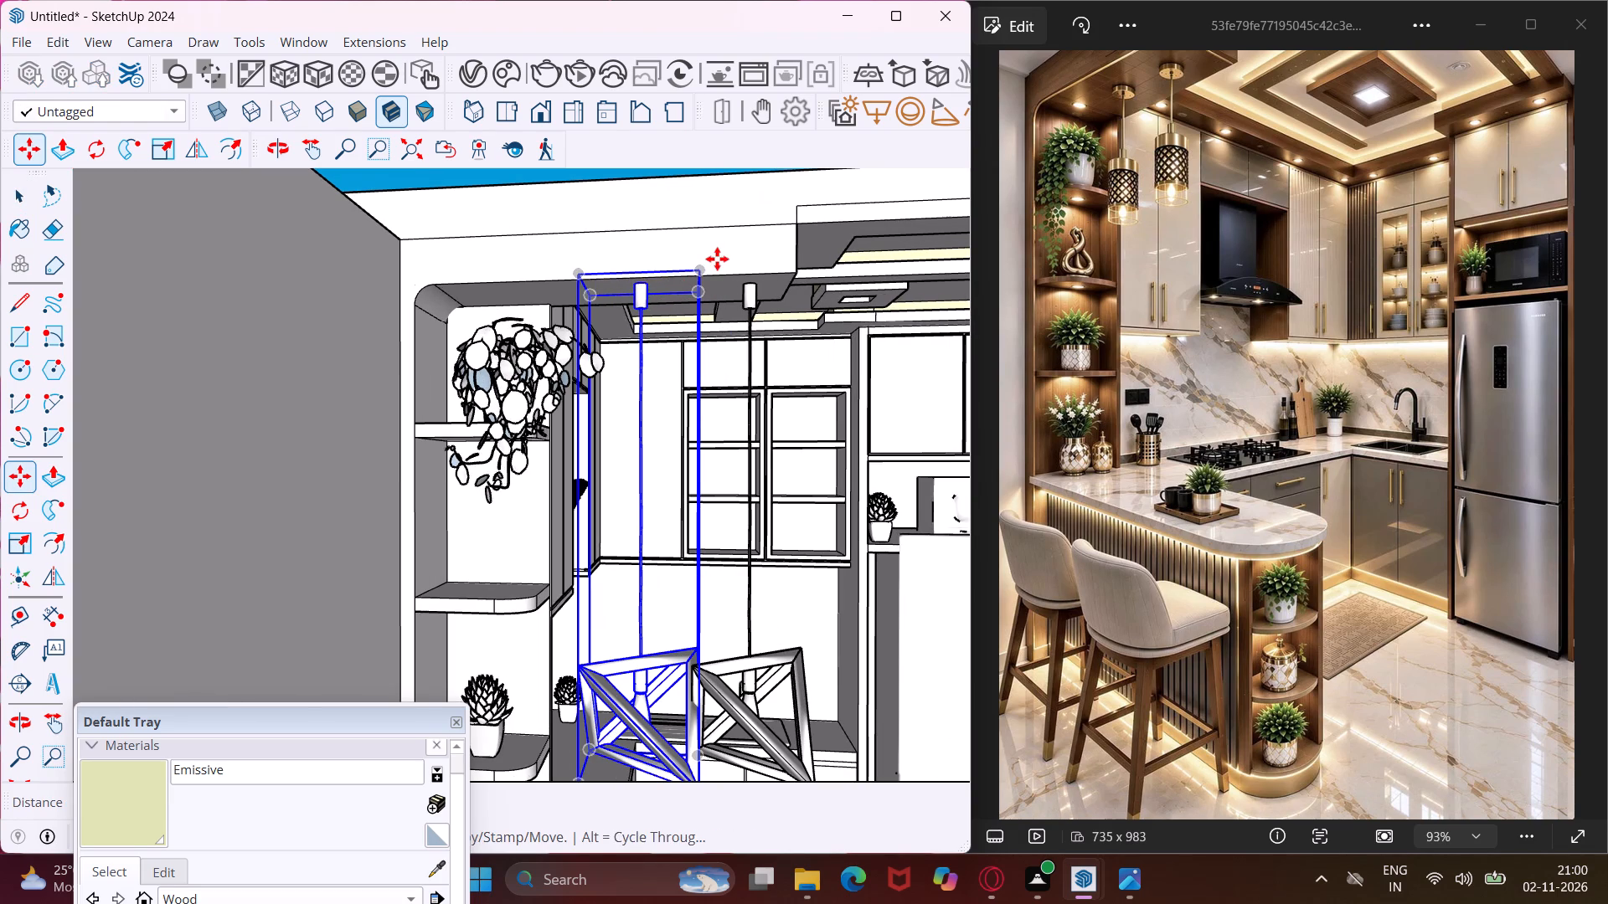
pyautogui.click(694, 255)
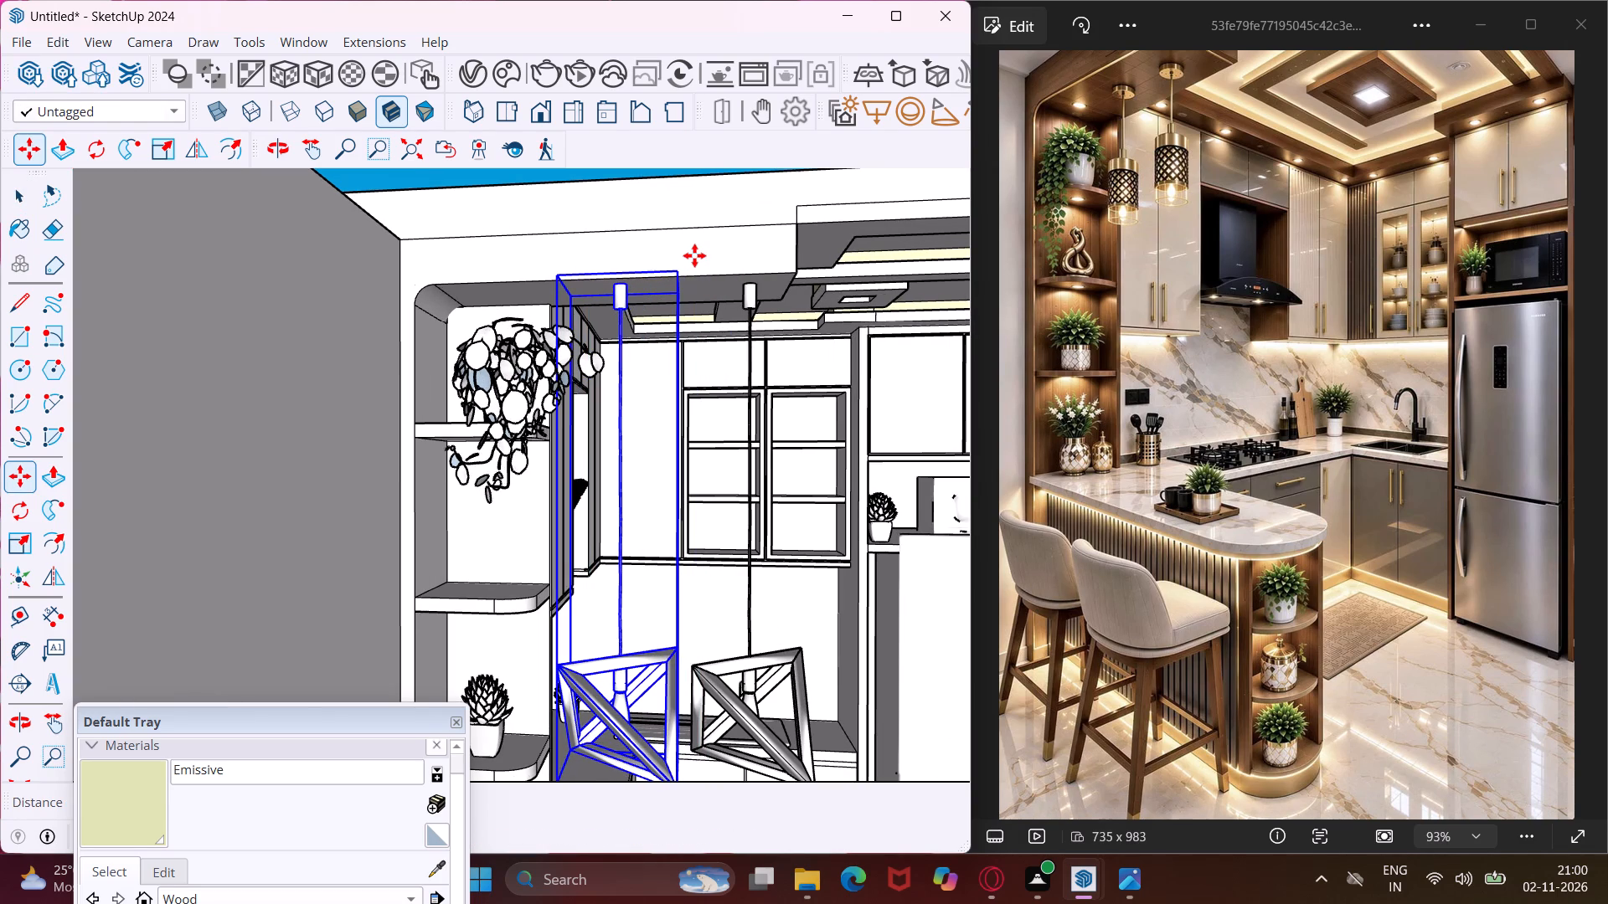
pyautogui.press('Escape')
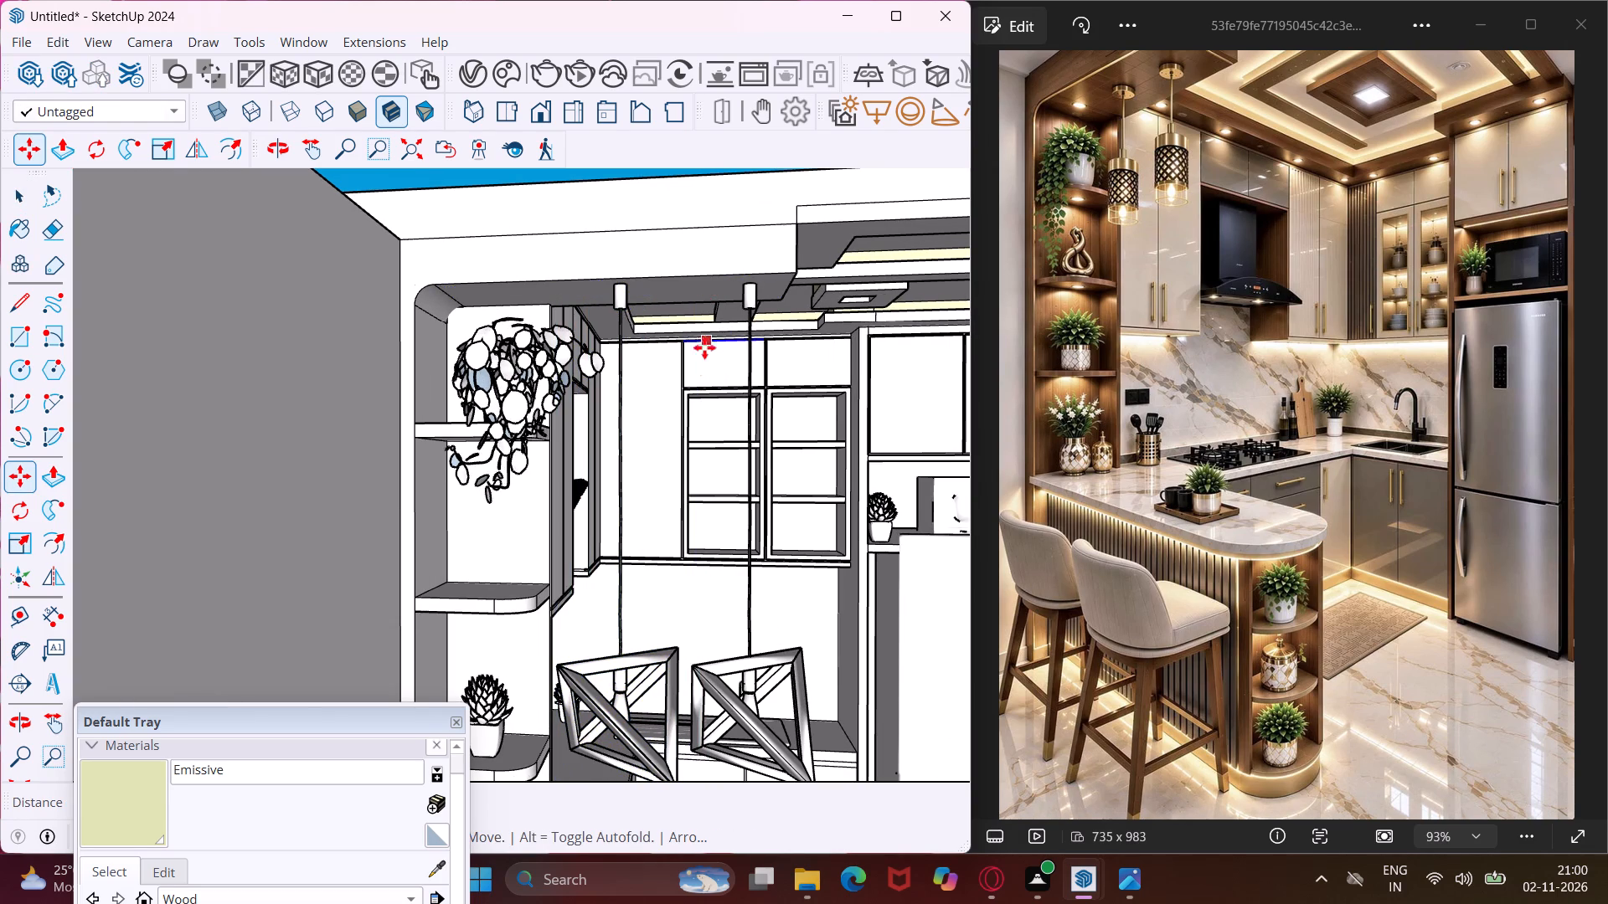
pyautogui.scroll(-4, 658, 484)
pyautogui.press('Escape')
pyautogui.press('space')
# Scale the pendant nearest the open shelves vertically from its lower end so that it hangs higher above the peninsula.
pyautogui.click(640, 635)
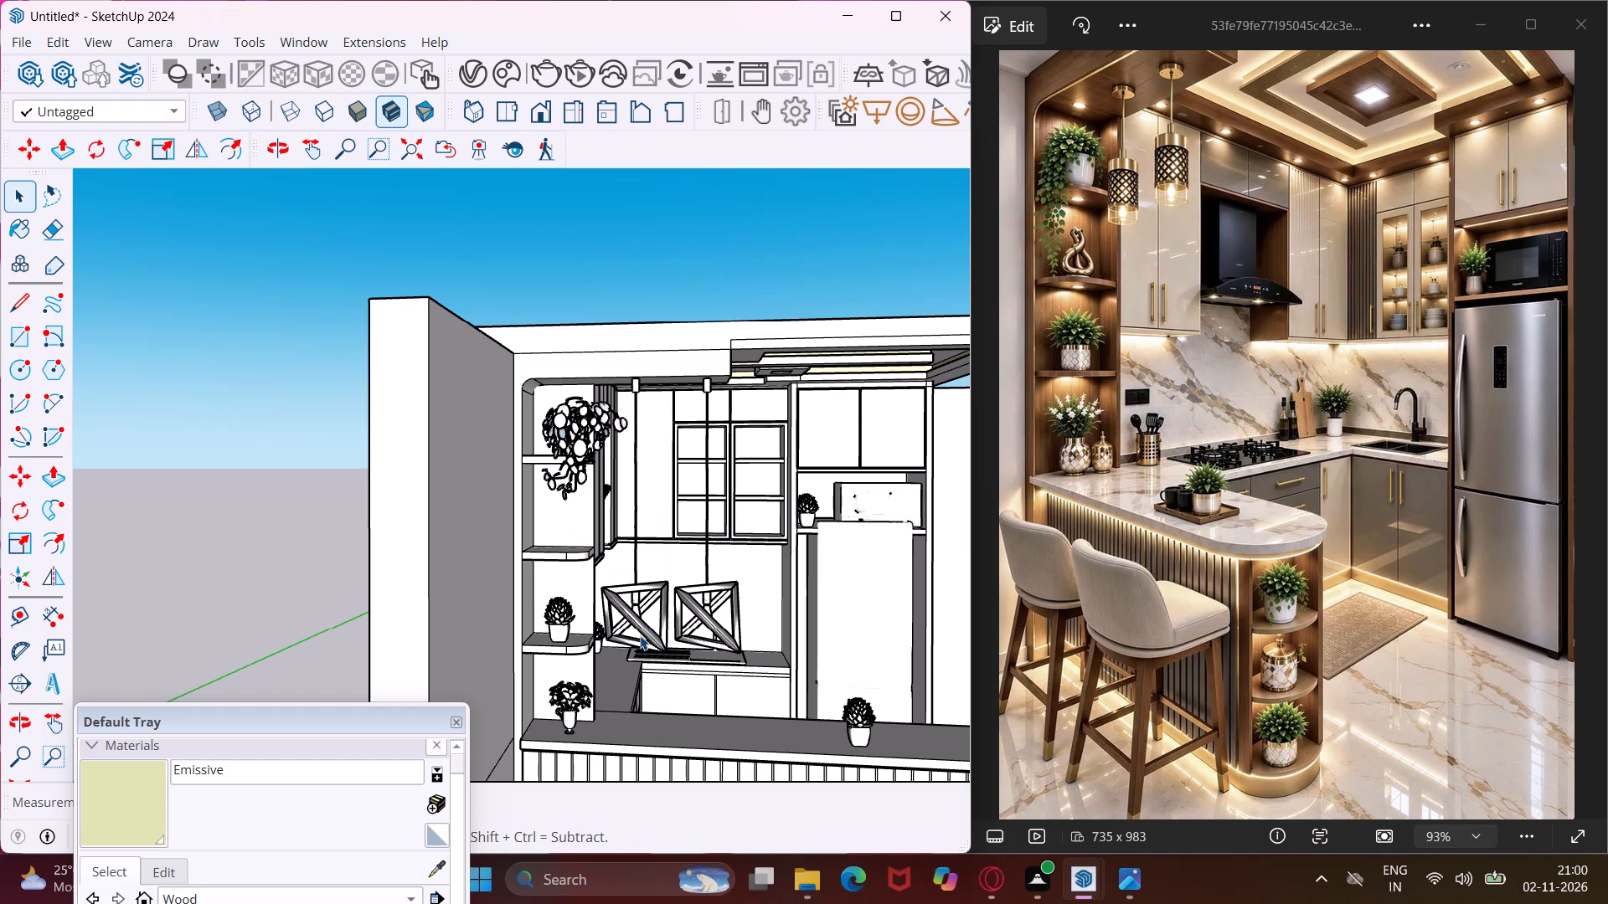
pyautogui.click(21, 541)
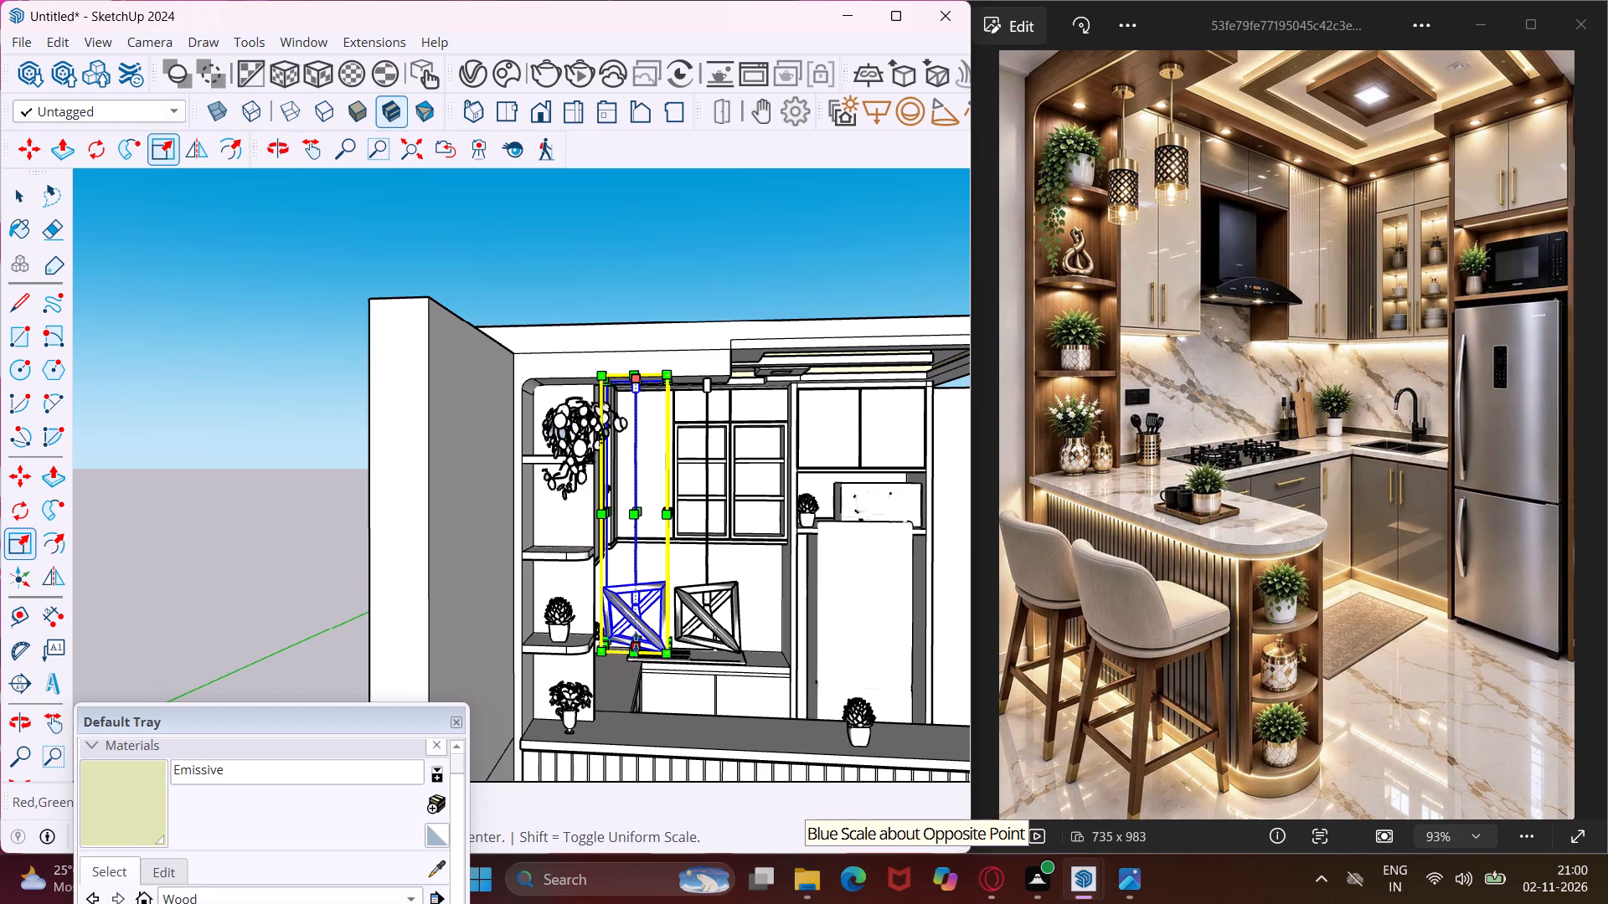
pyautogui.moveTo(636, 640); pyautogui.dragTo(539, 619, button='middle')
pyautogui.scroll(2, 556, 628)
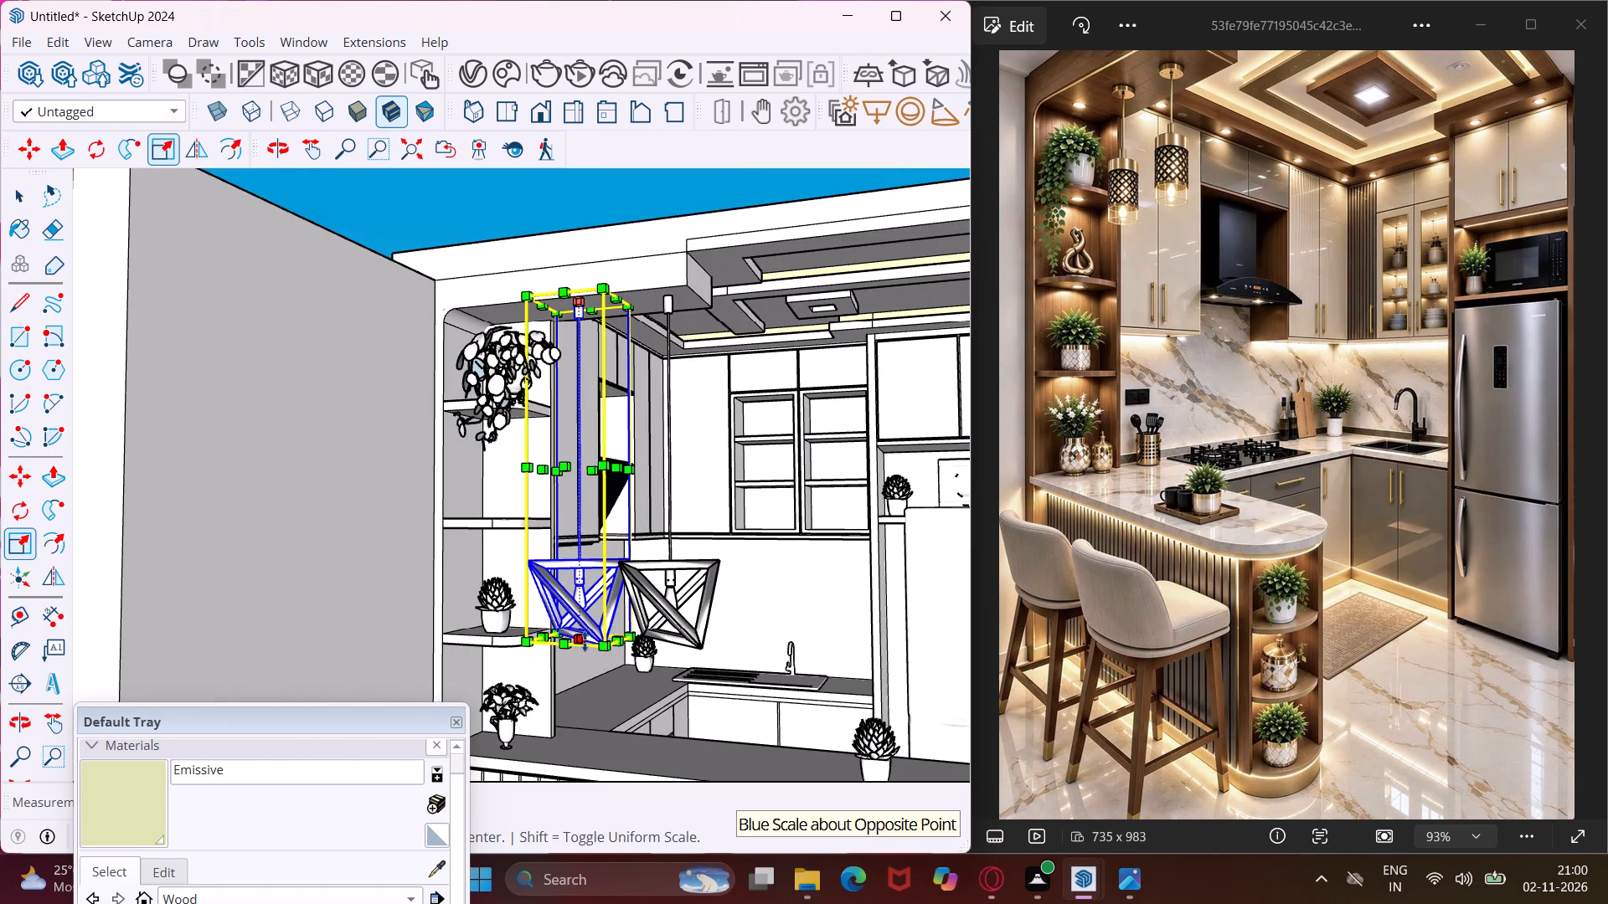
pyautogui.click(585, 641)
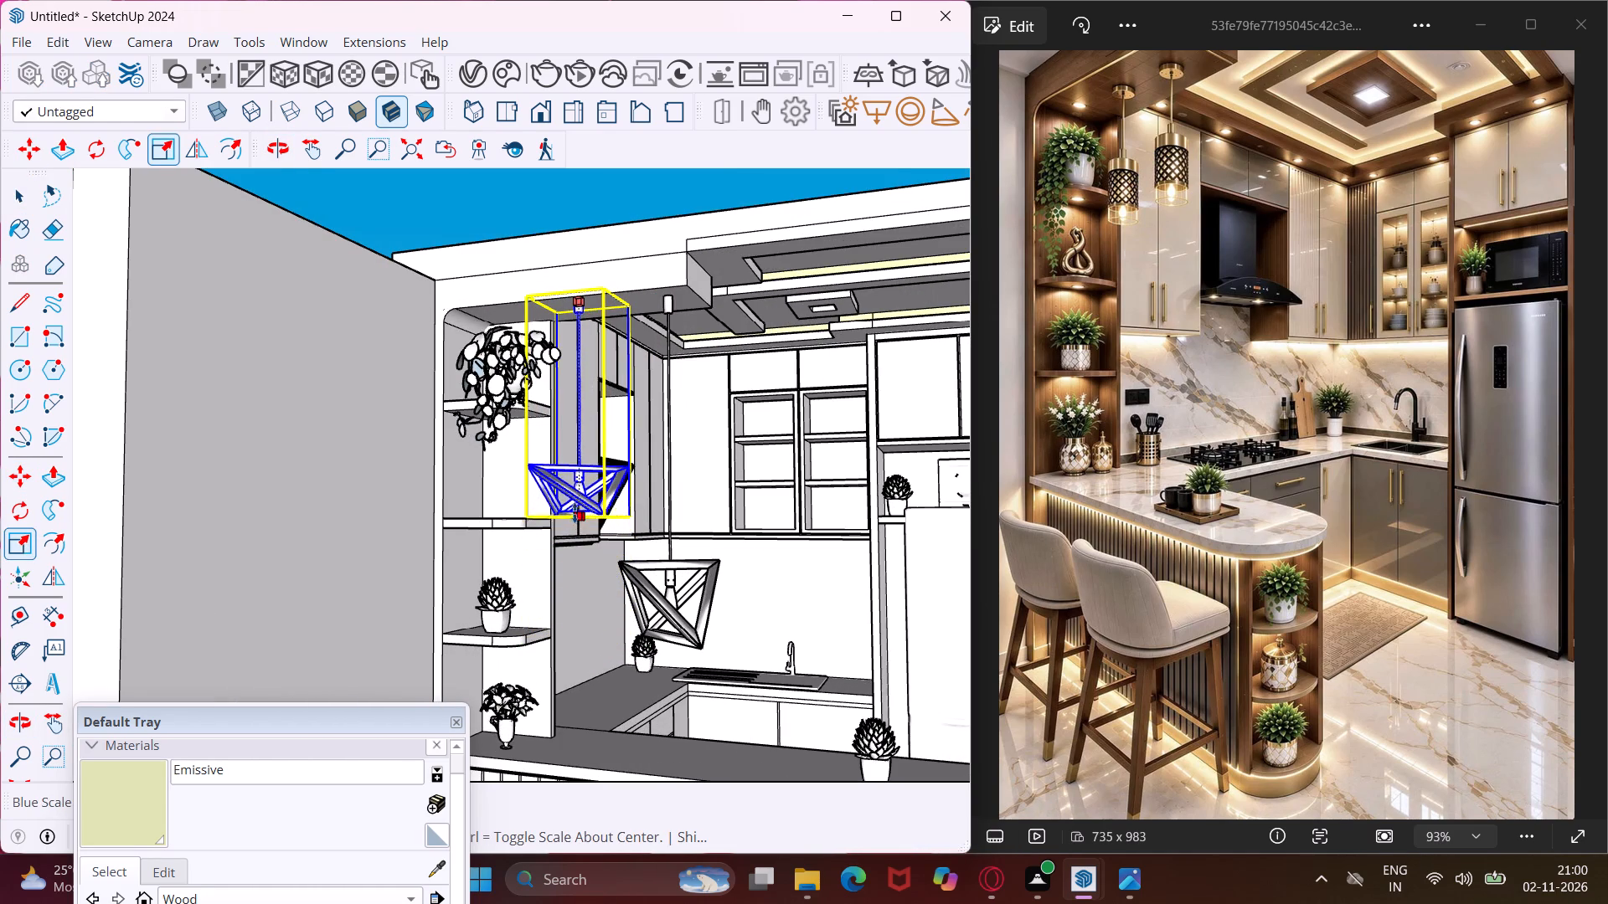
pyautogui.click(575, 497)
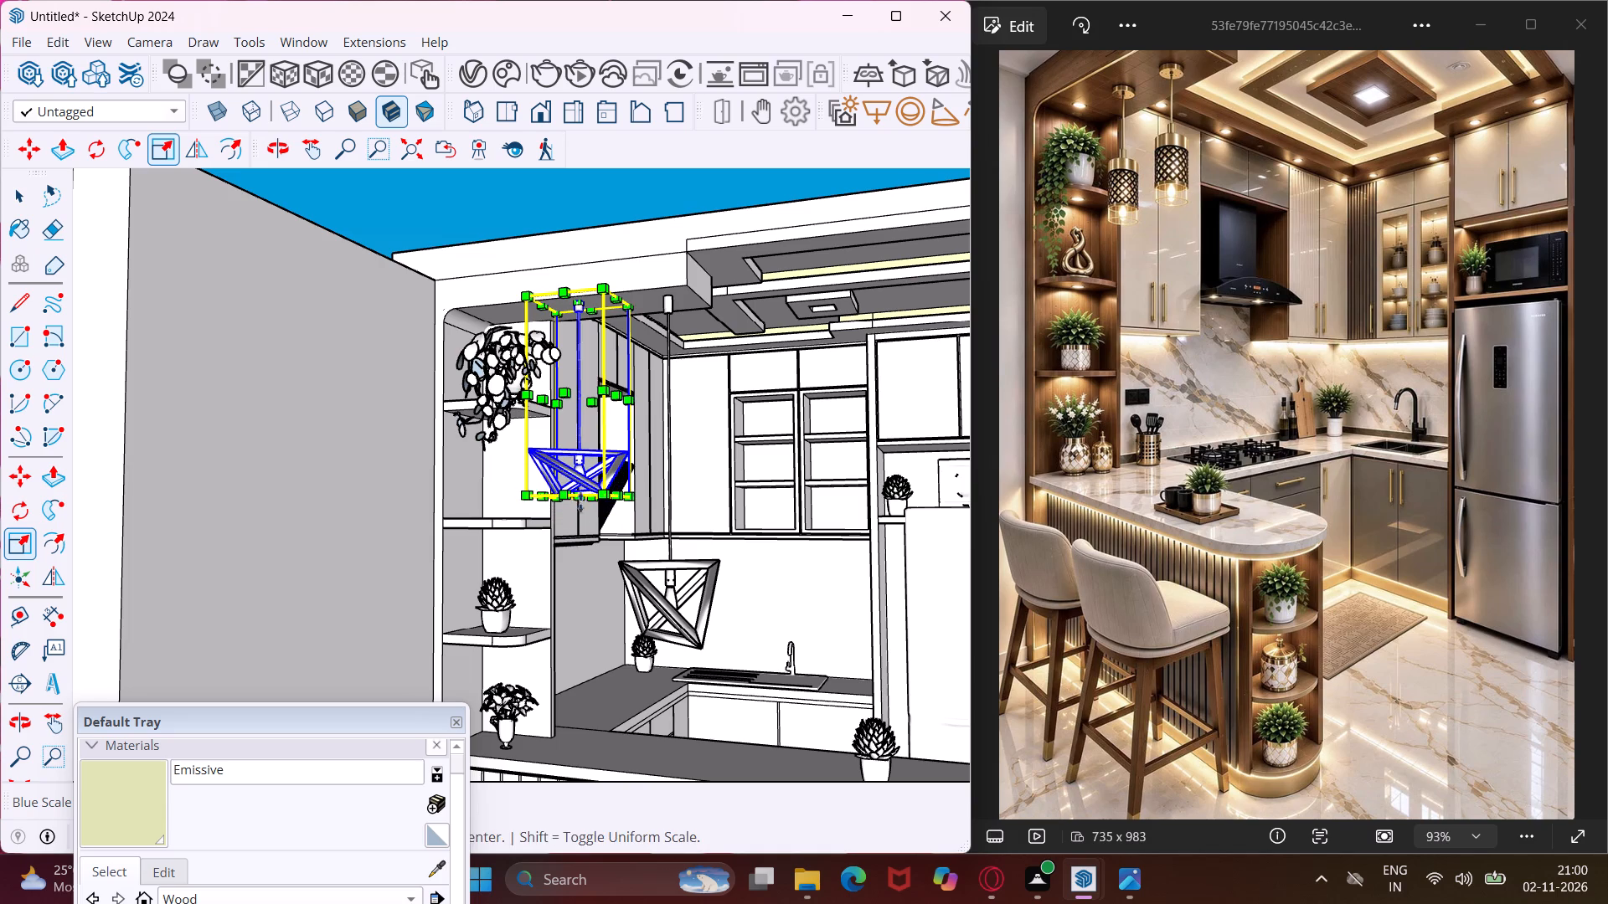
pyautogui.press('Escape')
pyautogui.press('space')
# Delete the full-length pendant light farther from the open shelves.
pyautogui.click(652, 595)
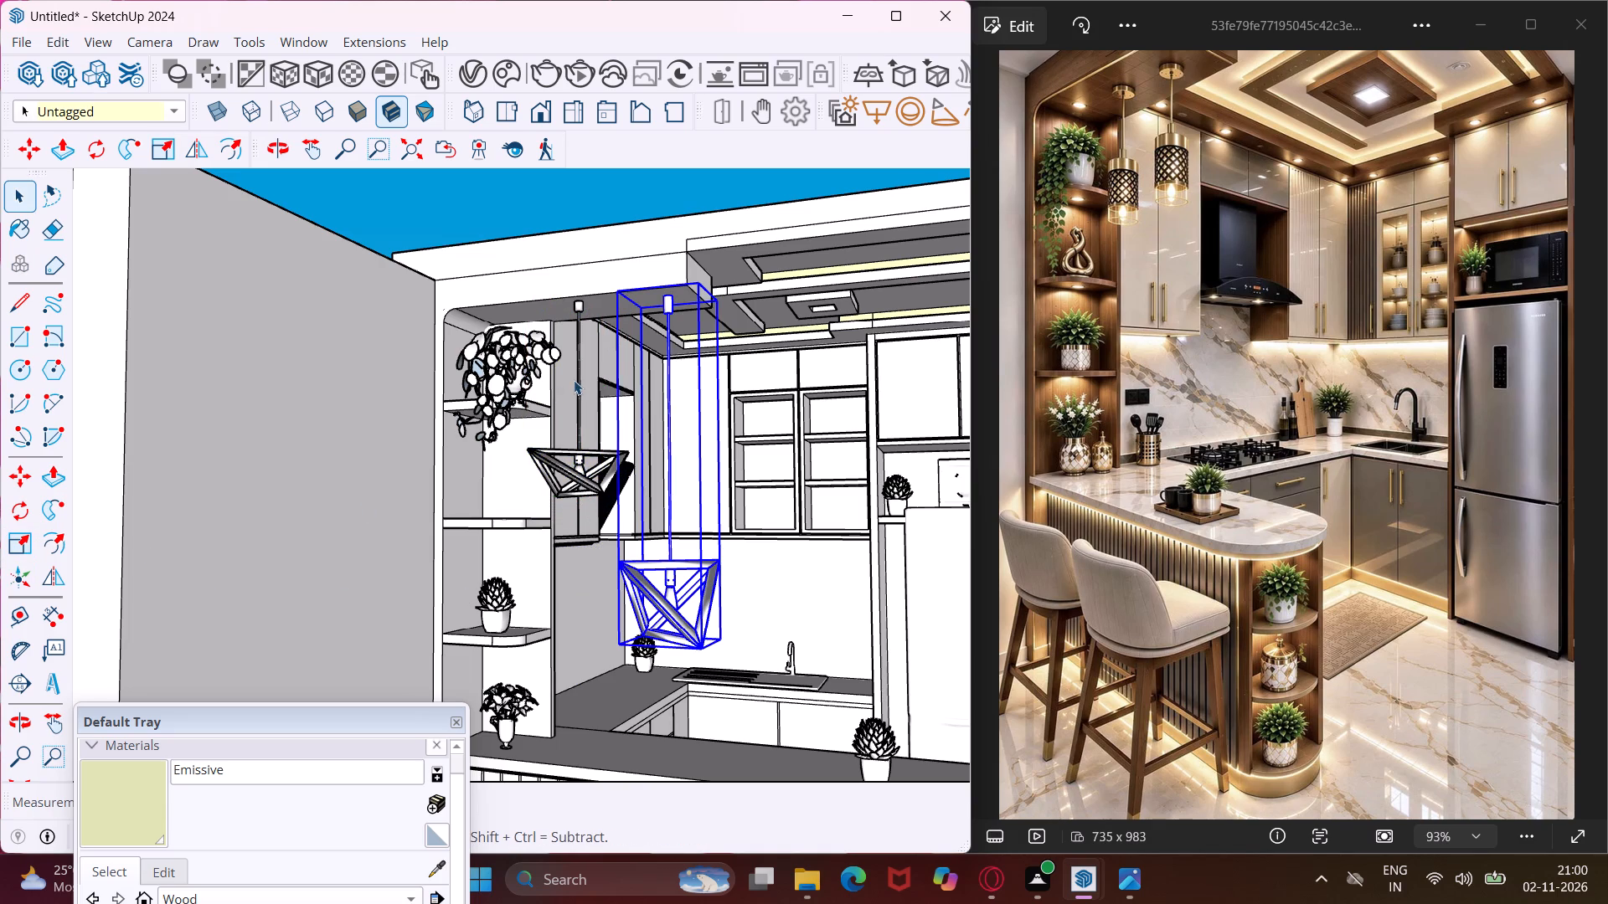
pyautogui.press('Delete')
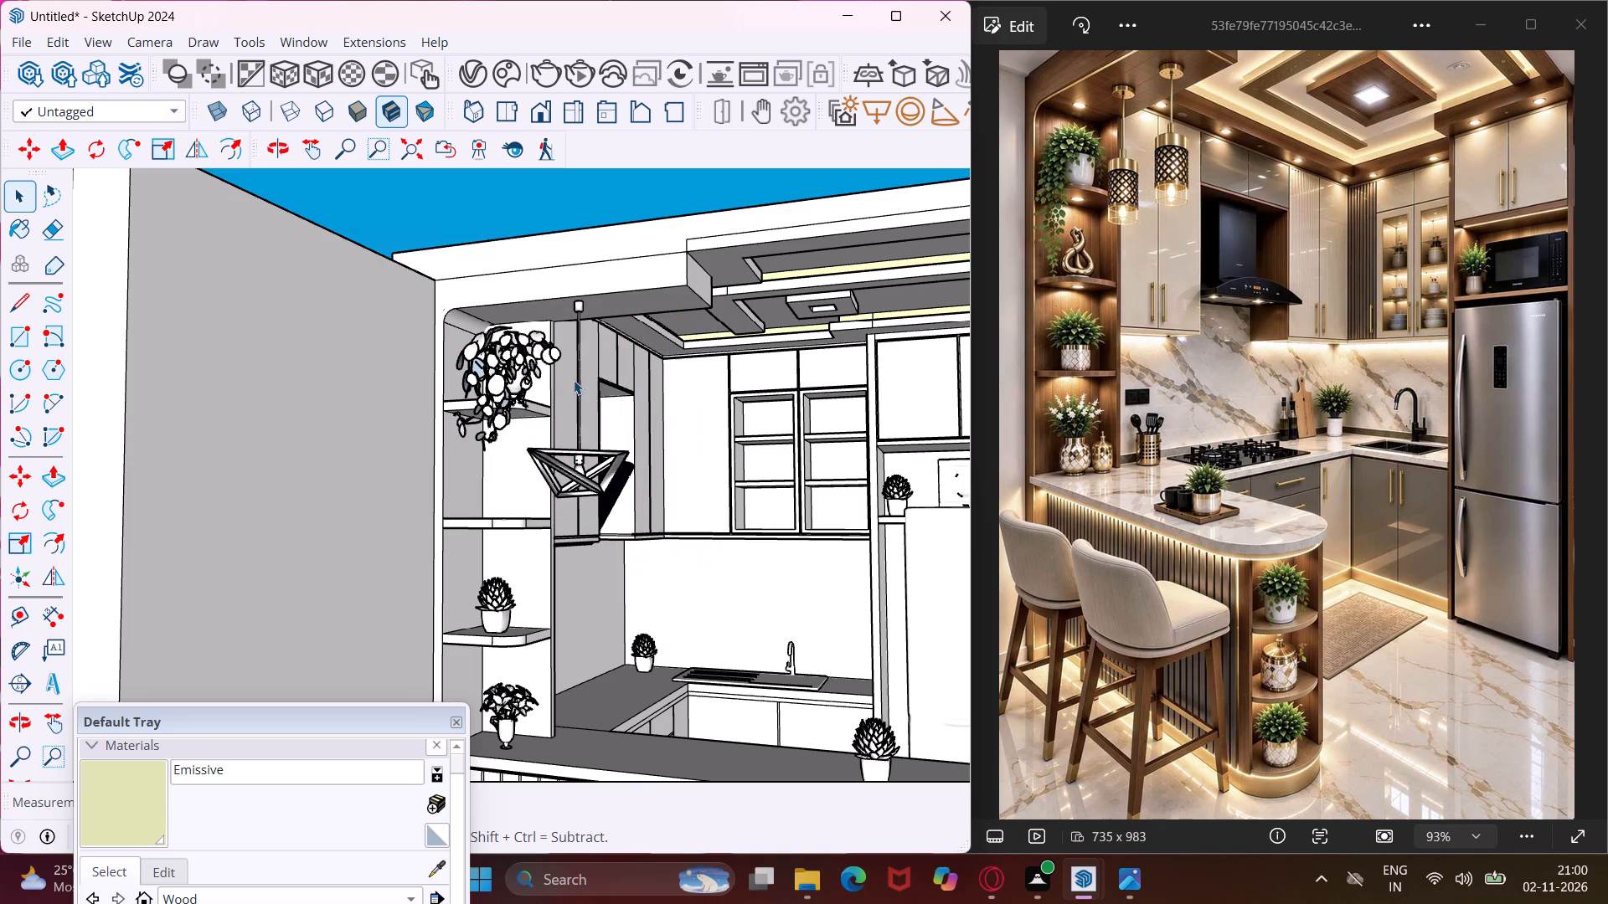
# Copy the shortened pendant light along the ceiling soffit, away from the open shelves, to form a matching pair.
pyautogui.scroll(5, 564, 334)
pyautogui.click(581, 309)
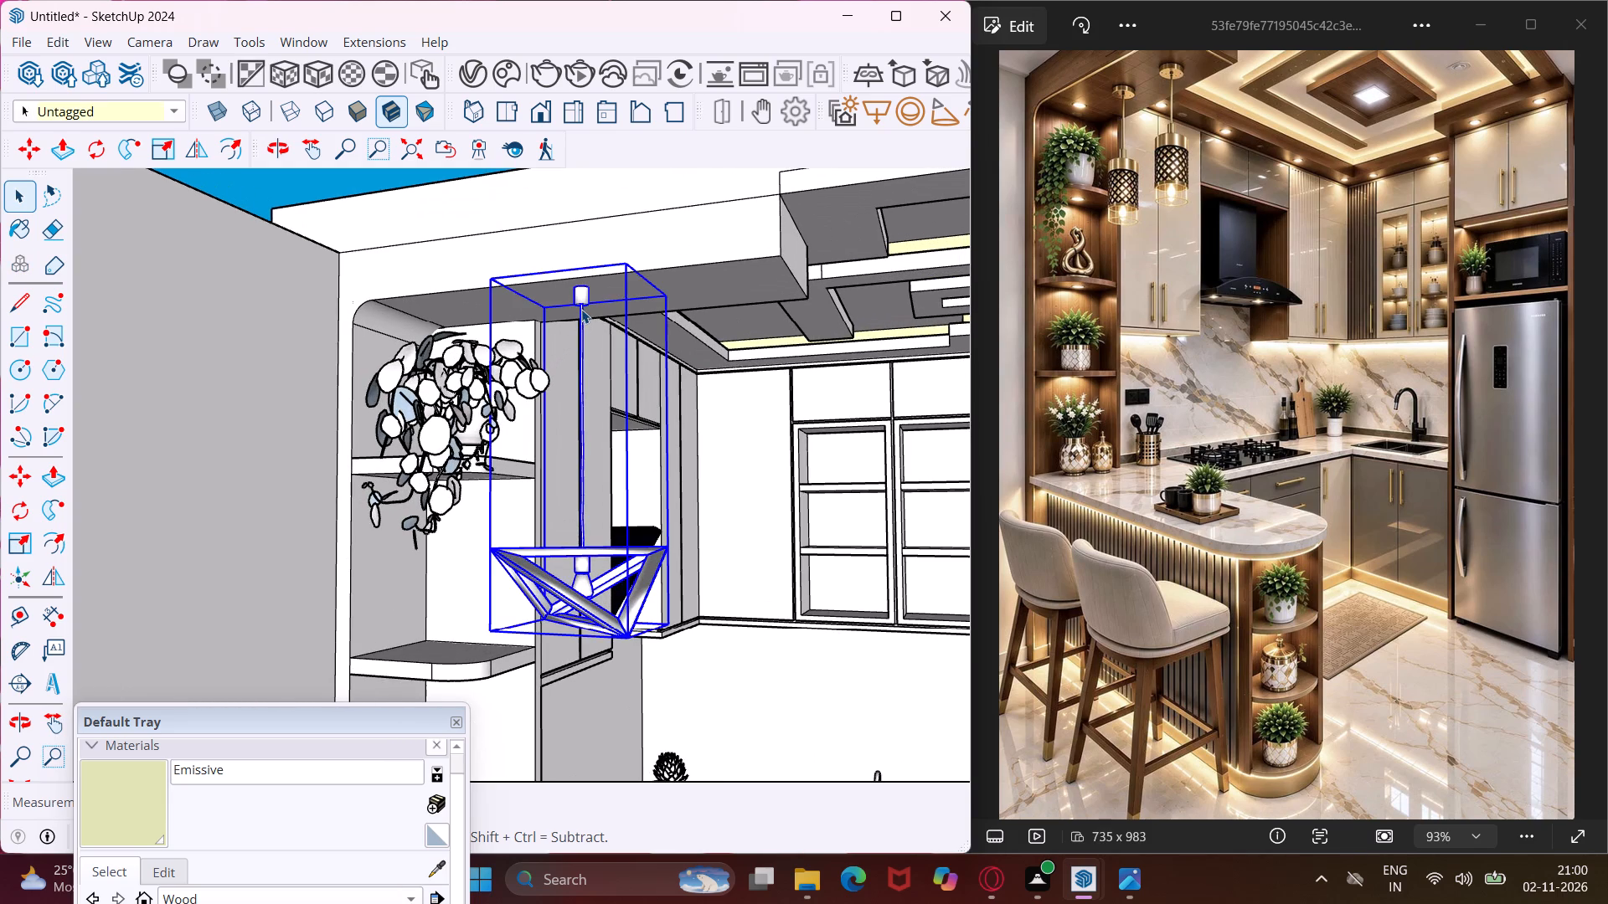
pyautogui.press('m')
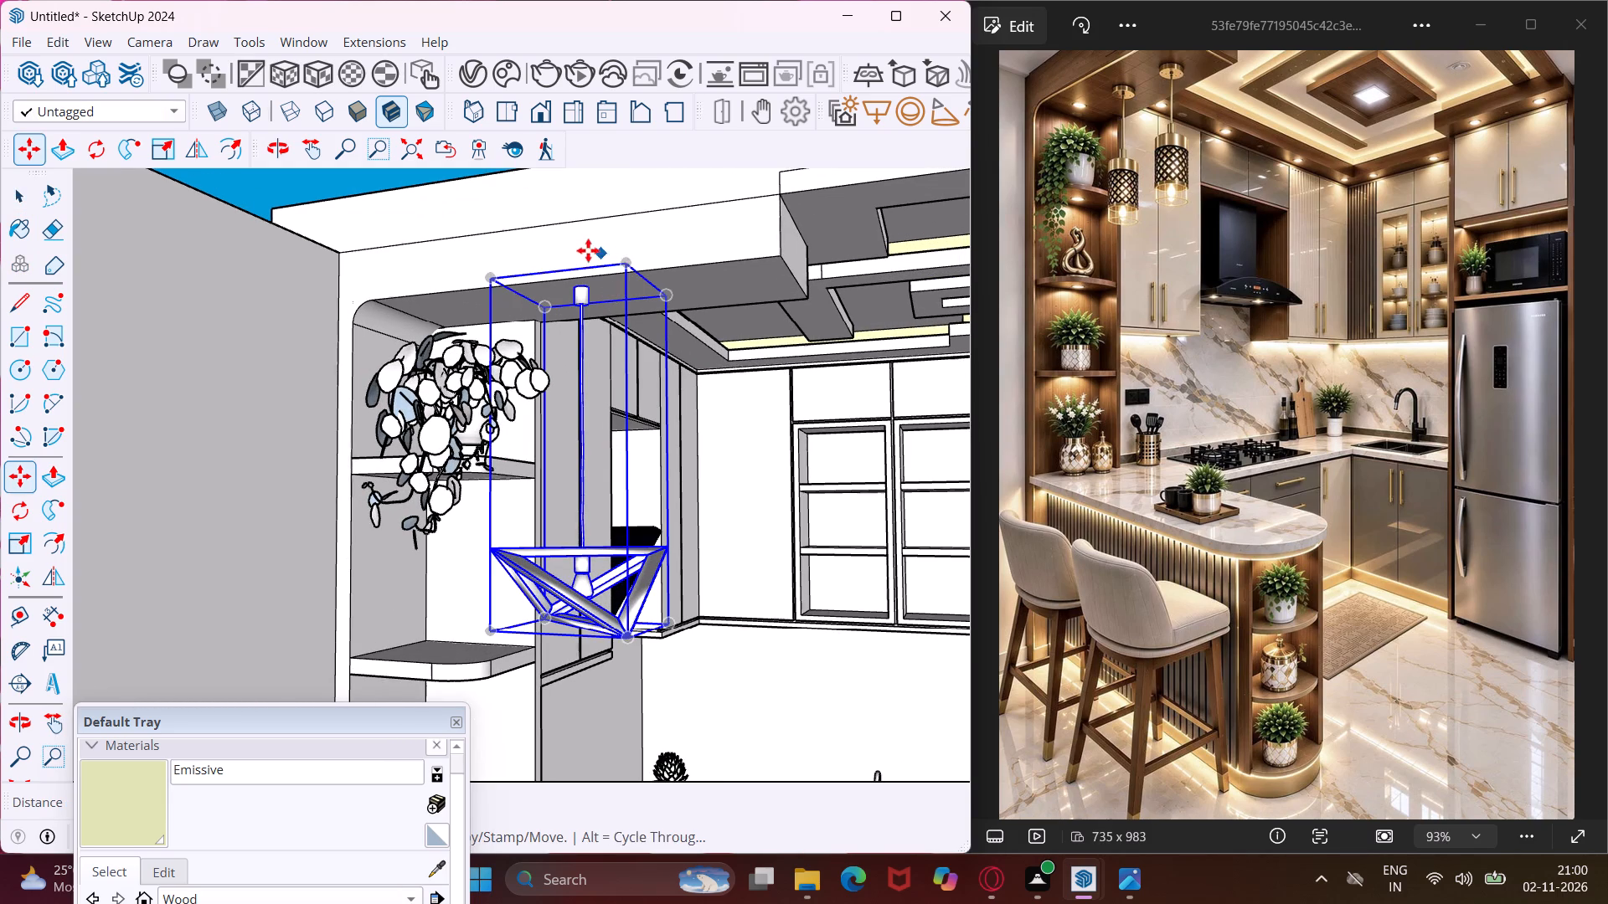
pyautogui.click(557, 252)
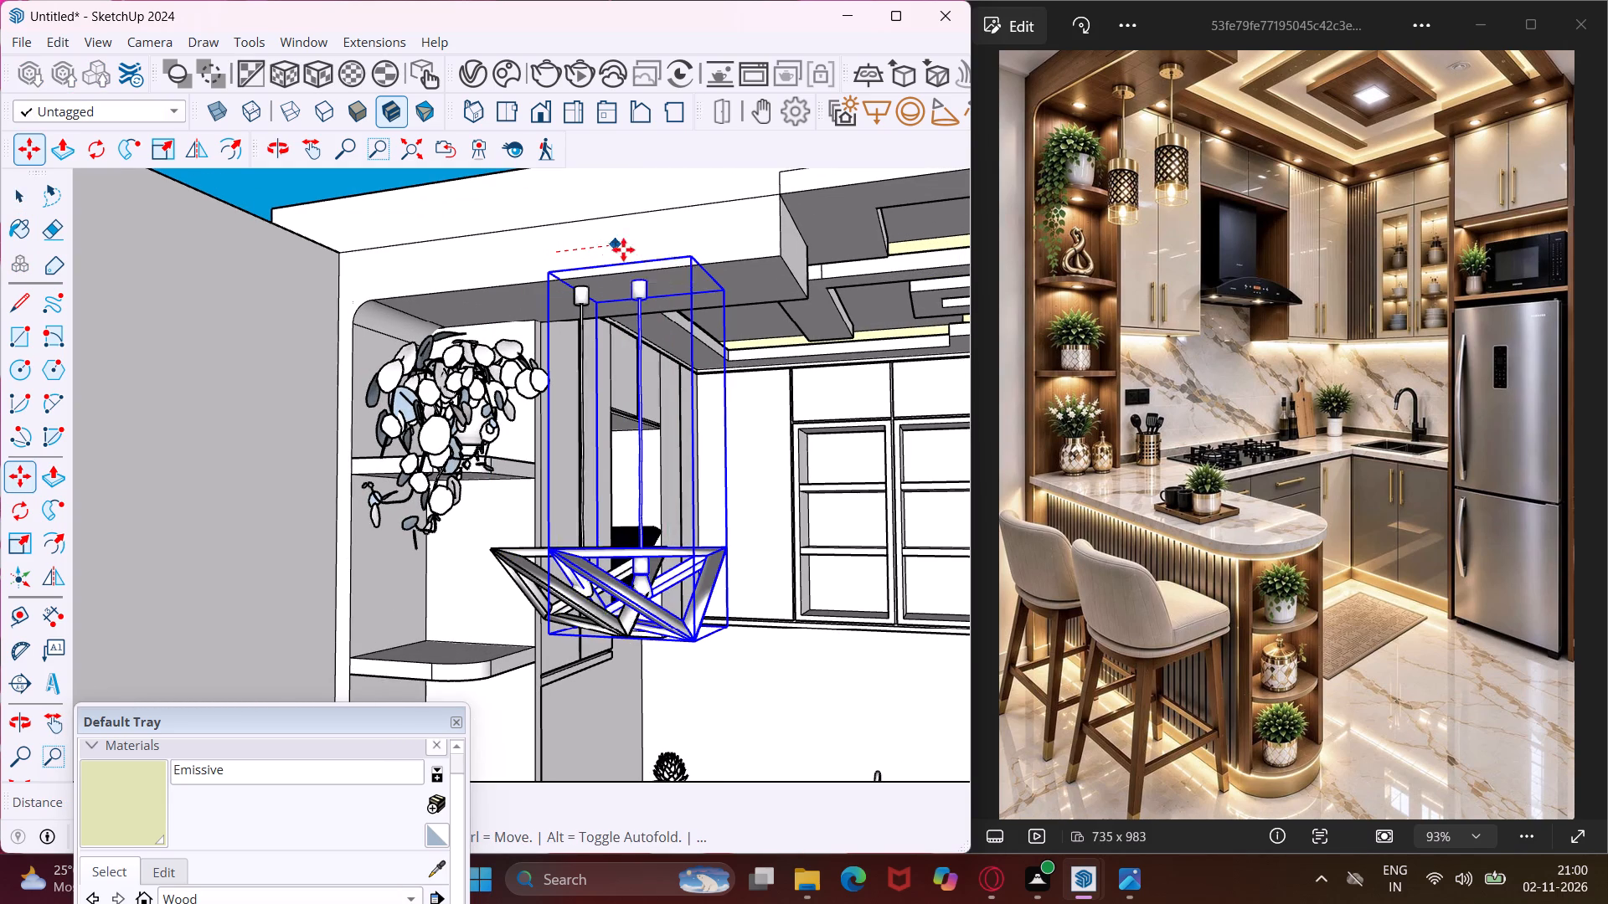
pyautogui.click(711, 242)
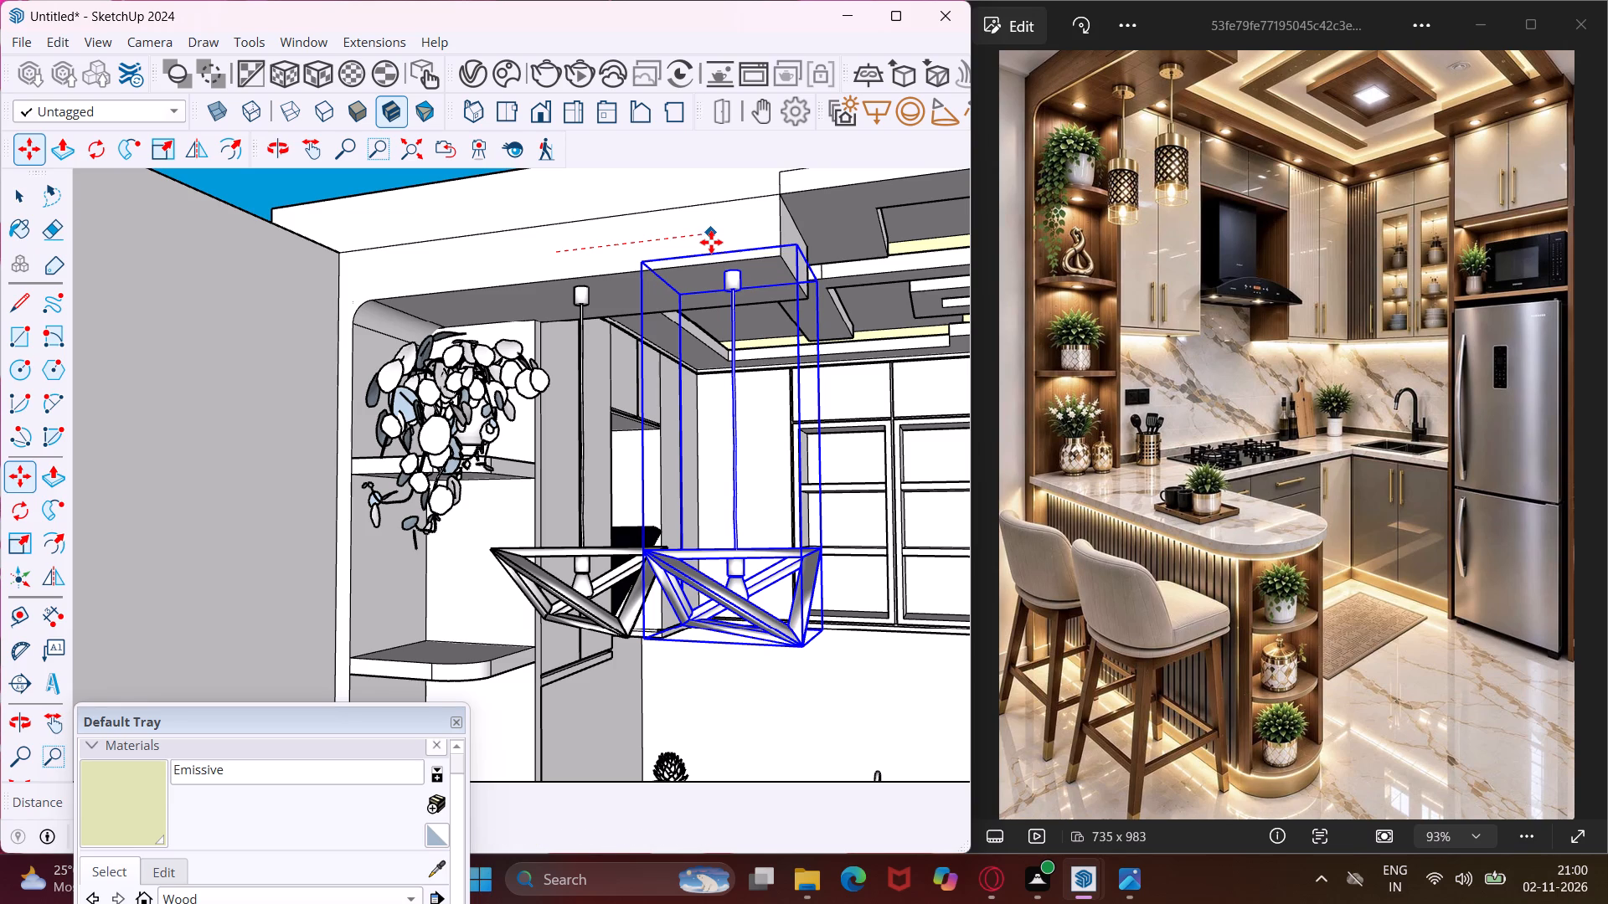
pyautogui.scroll(-5, 667, 279)
pyautogui.press('Escape')
pyautogui.press('space')
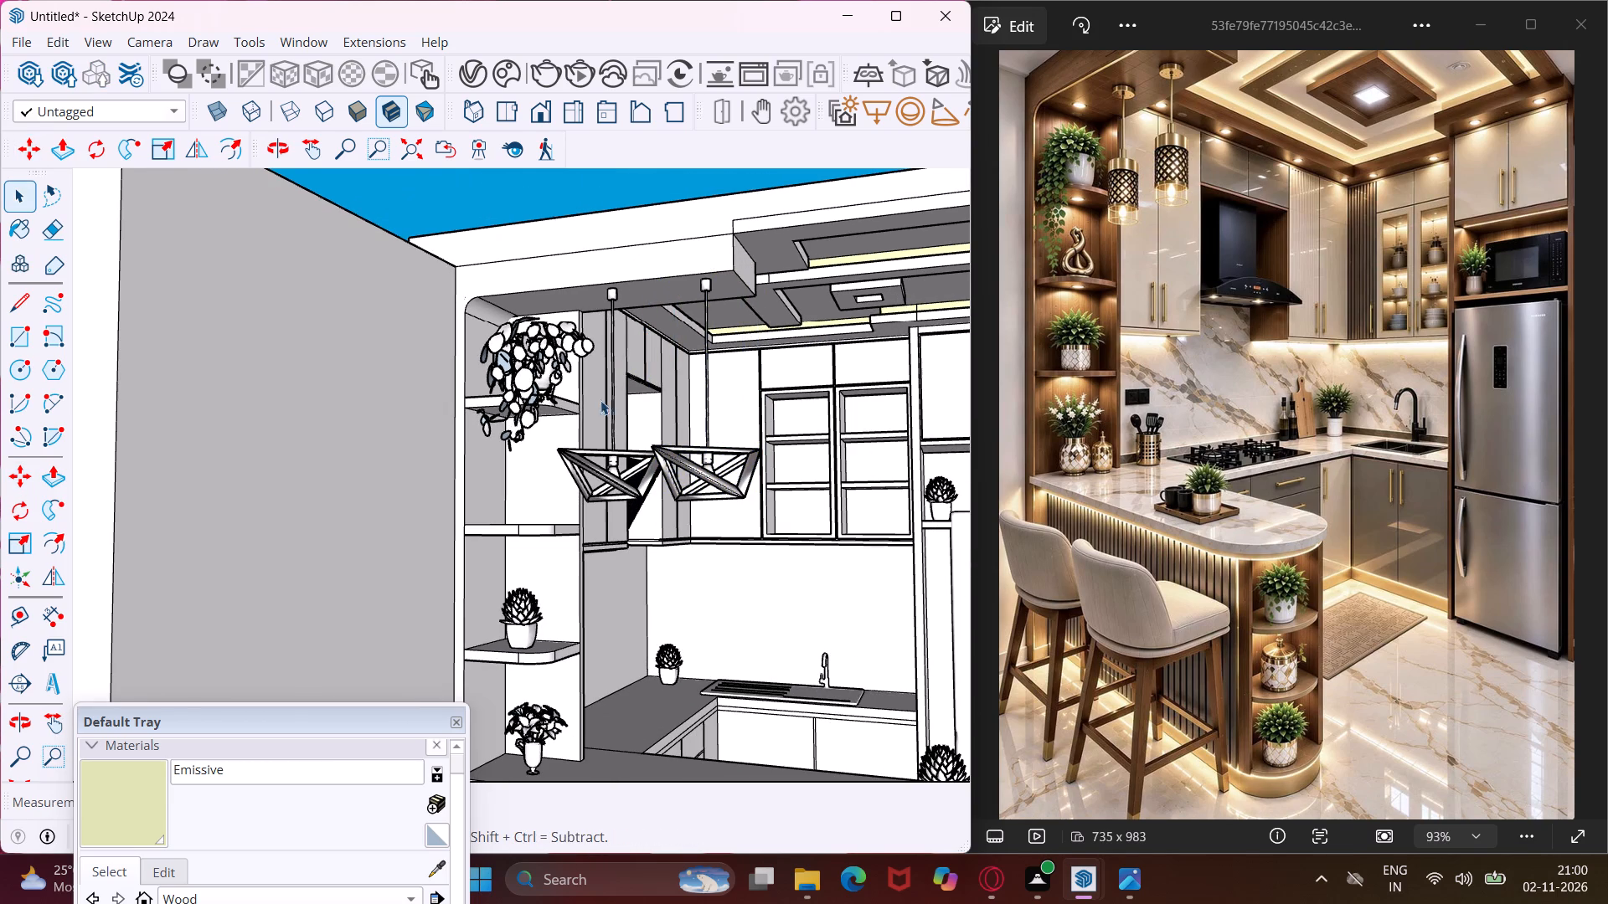
# Browse the downloaded Cosmos assets for further items that suit the reference kitchen, such as a microwave.
pyautogui.scroll(-3, 585, 422)
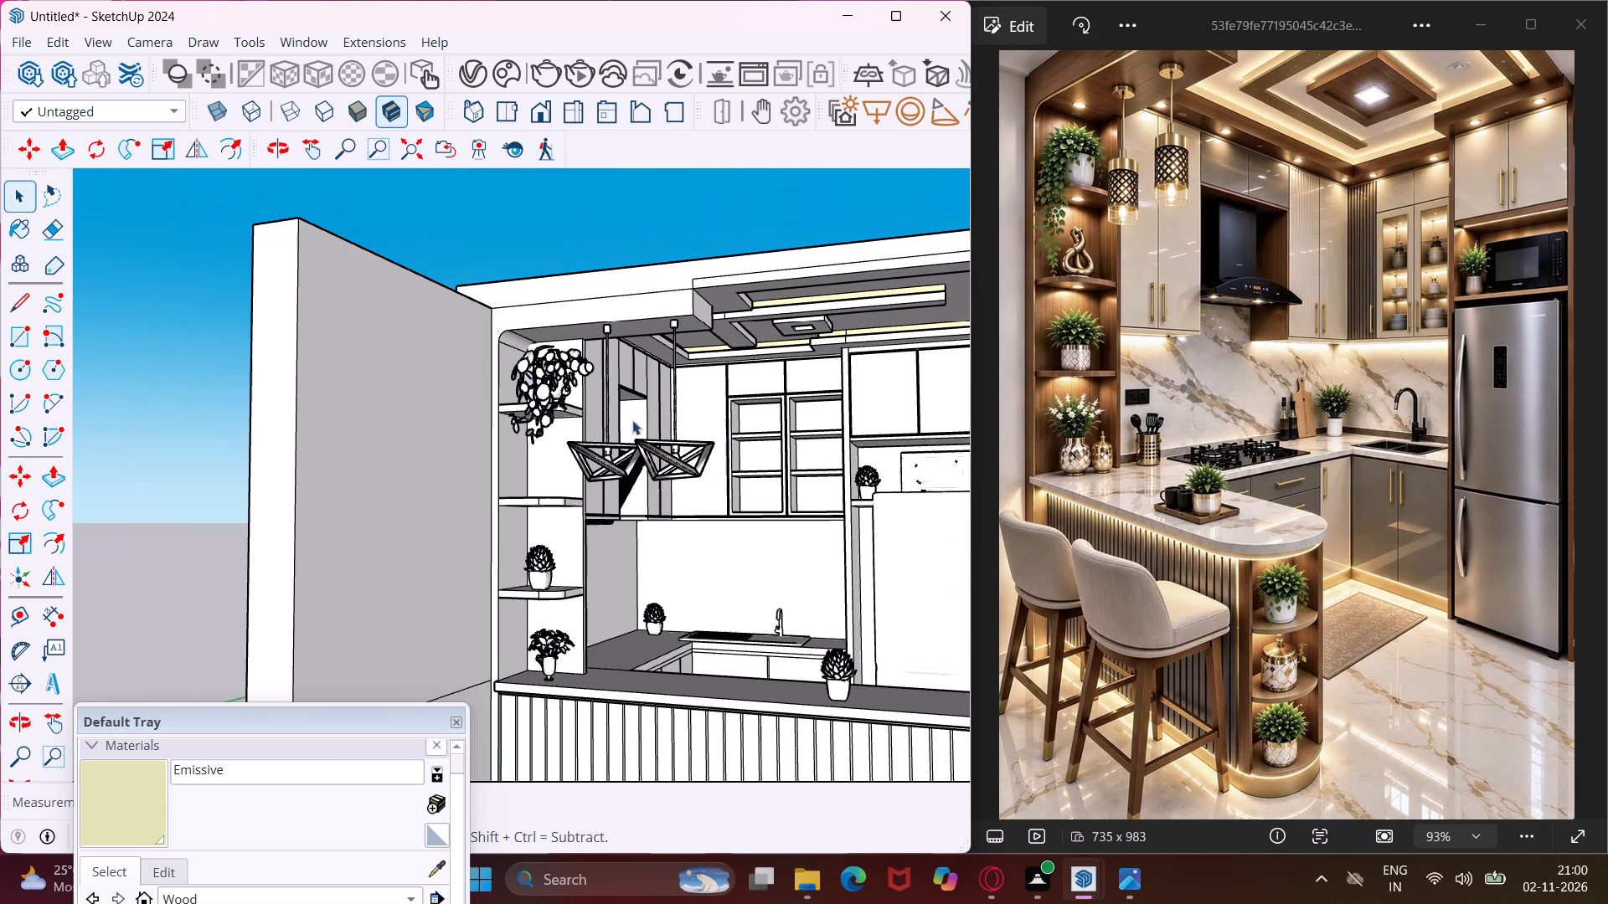
pyautogui.moveTo(687, 408); pyautogui.dragTo(603, 411, button='middle')
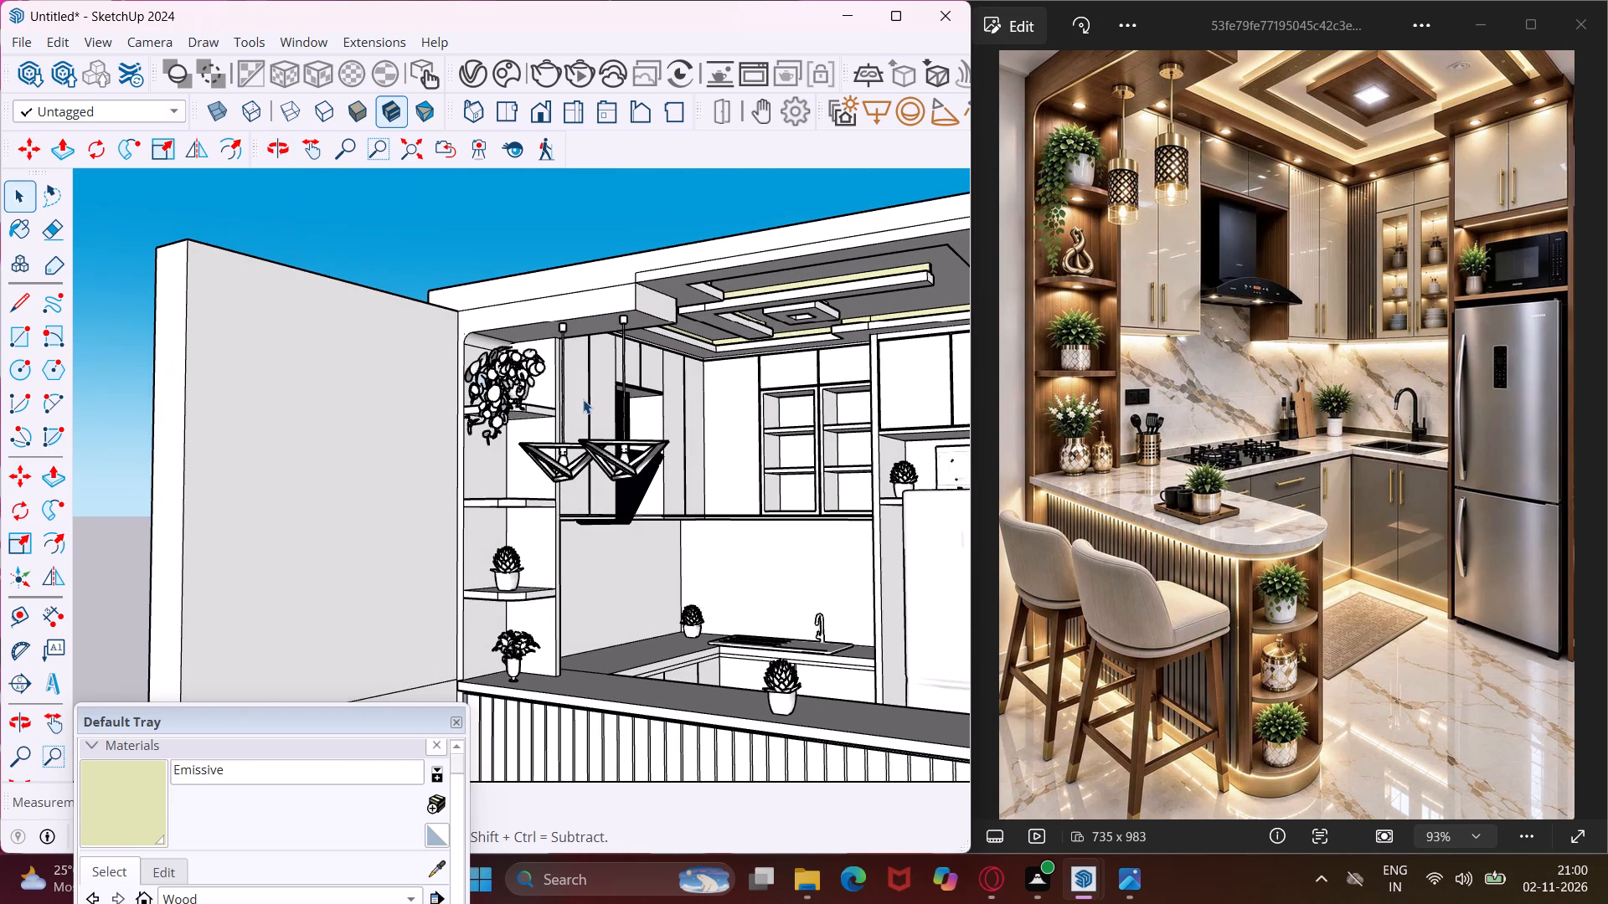
pyautogui.scroll(-6, 582, 398)
pyautogui.scroll(-4, 491, 375)
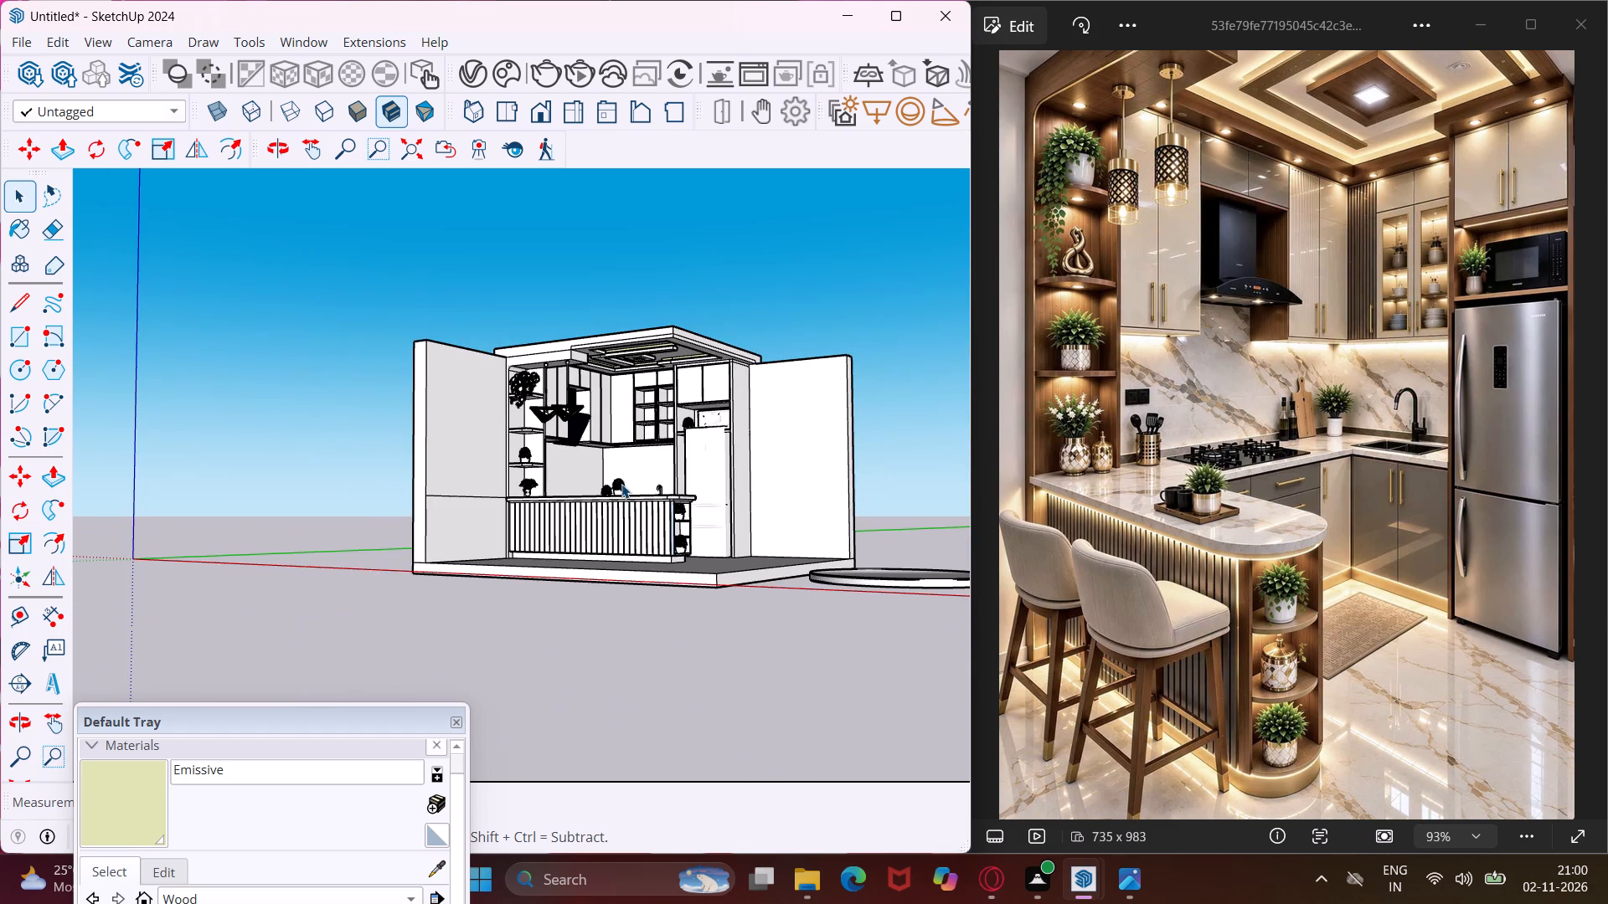
pyautogui.click(513, 69)
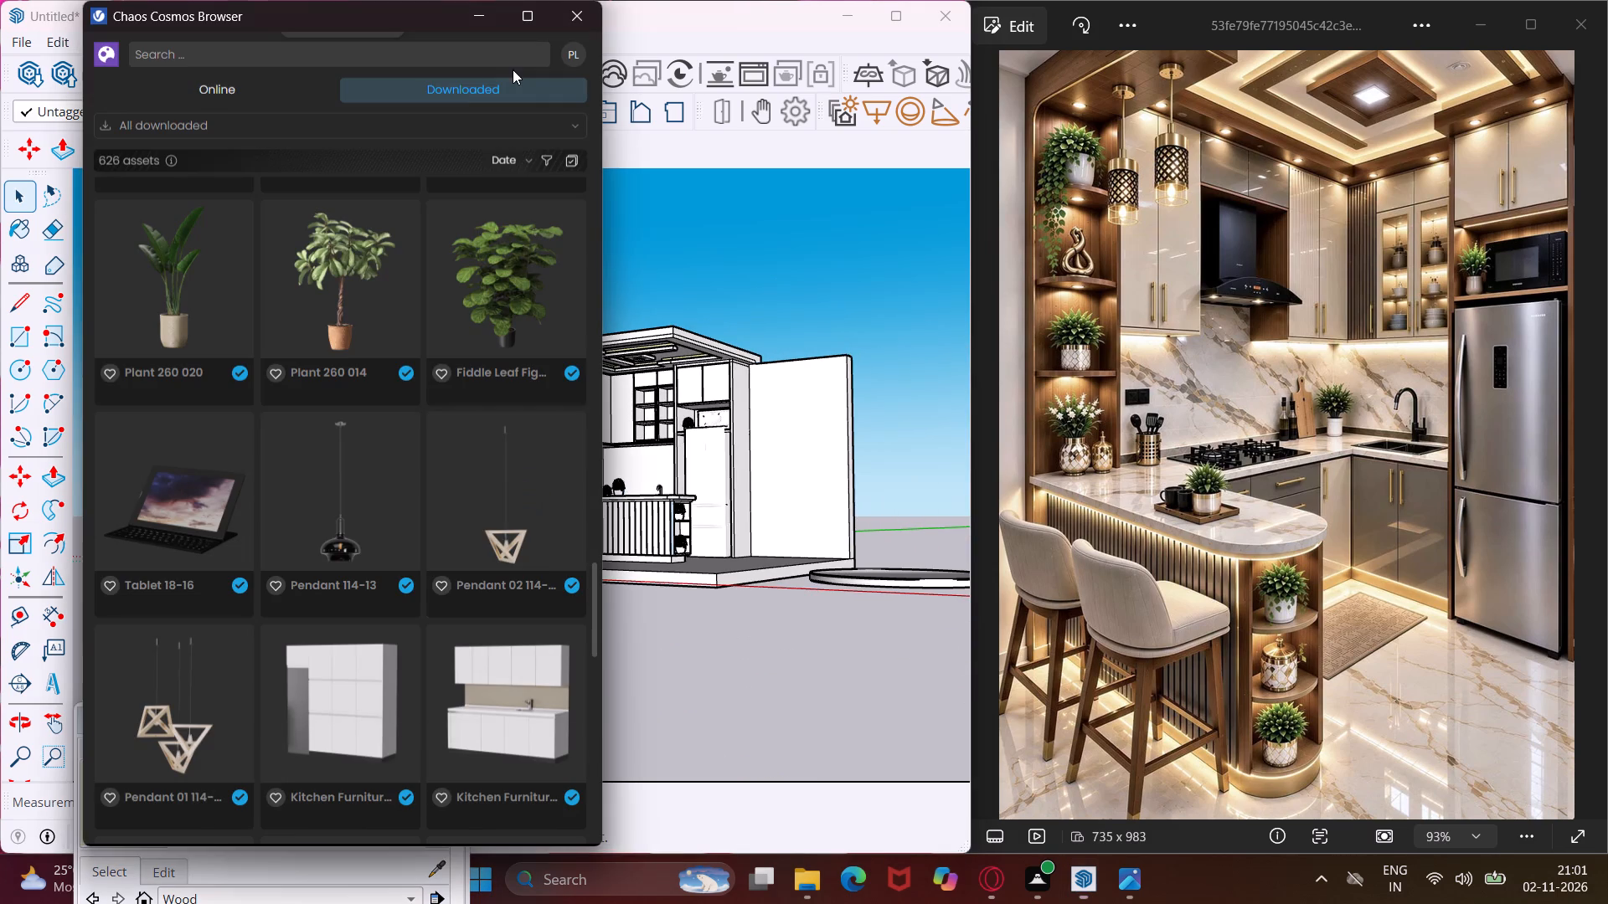
pyautogui.scroll(-2, 451, 449)
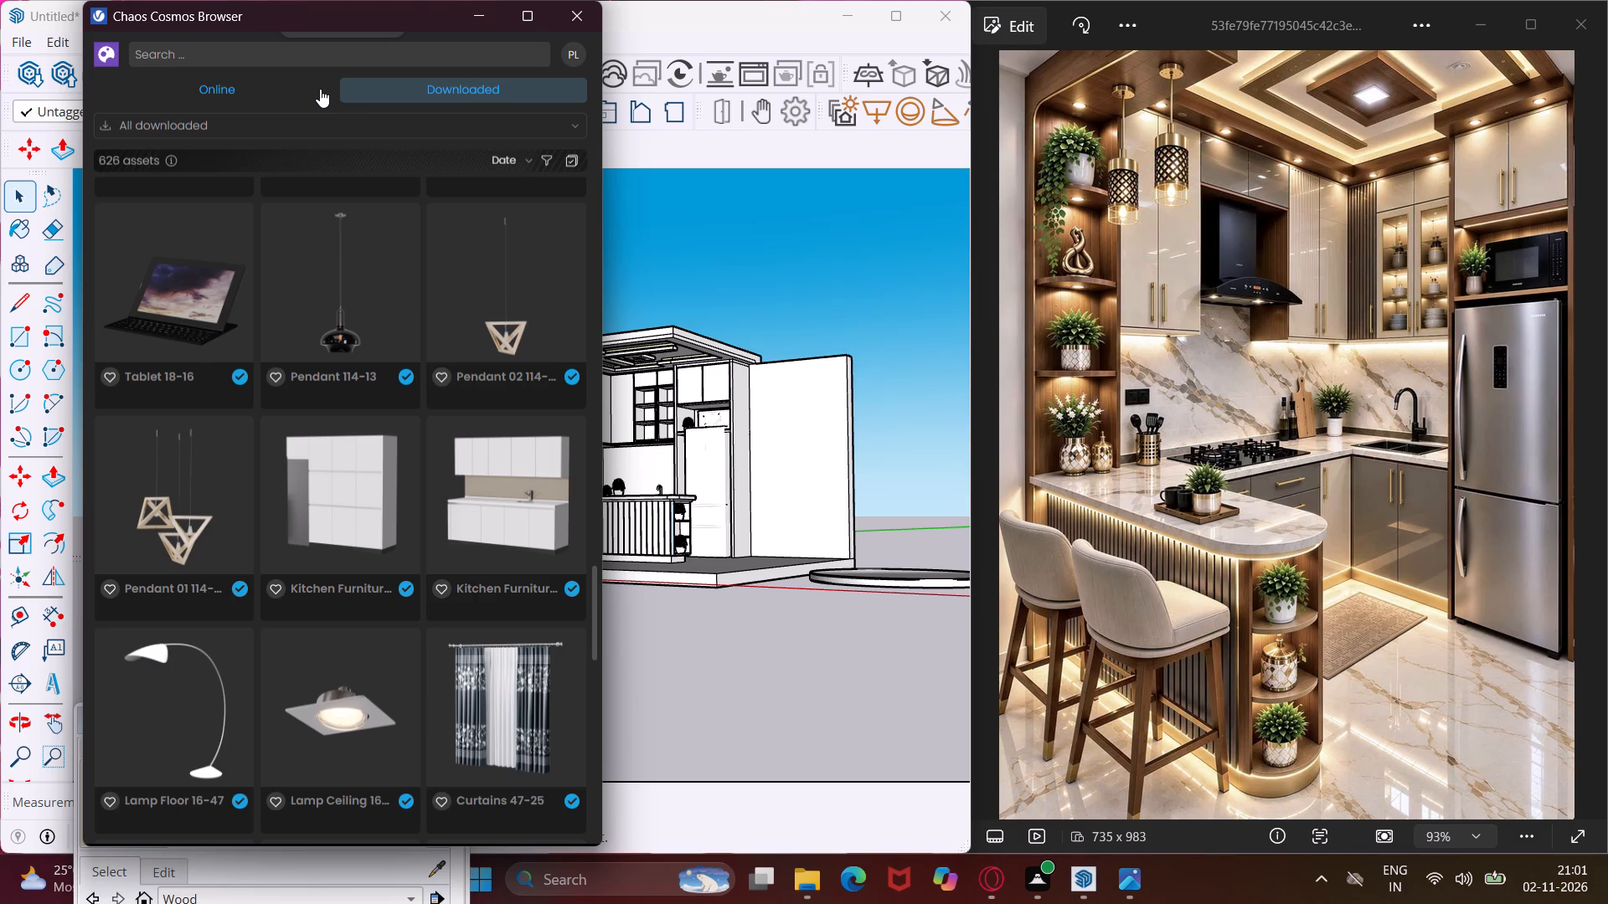
pyautogui.scroll(-4, 307, 424)
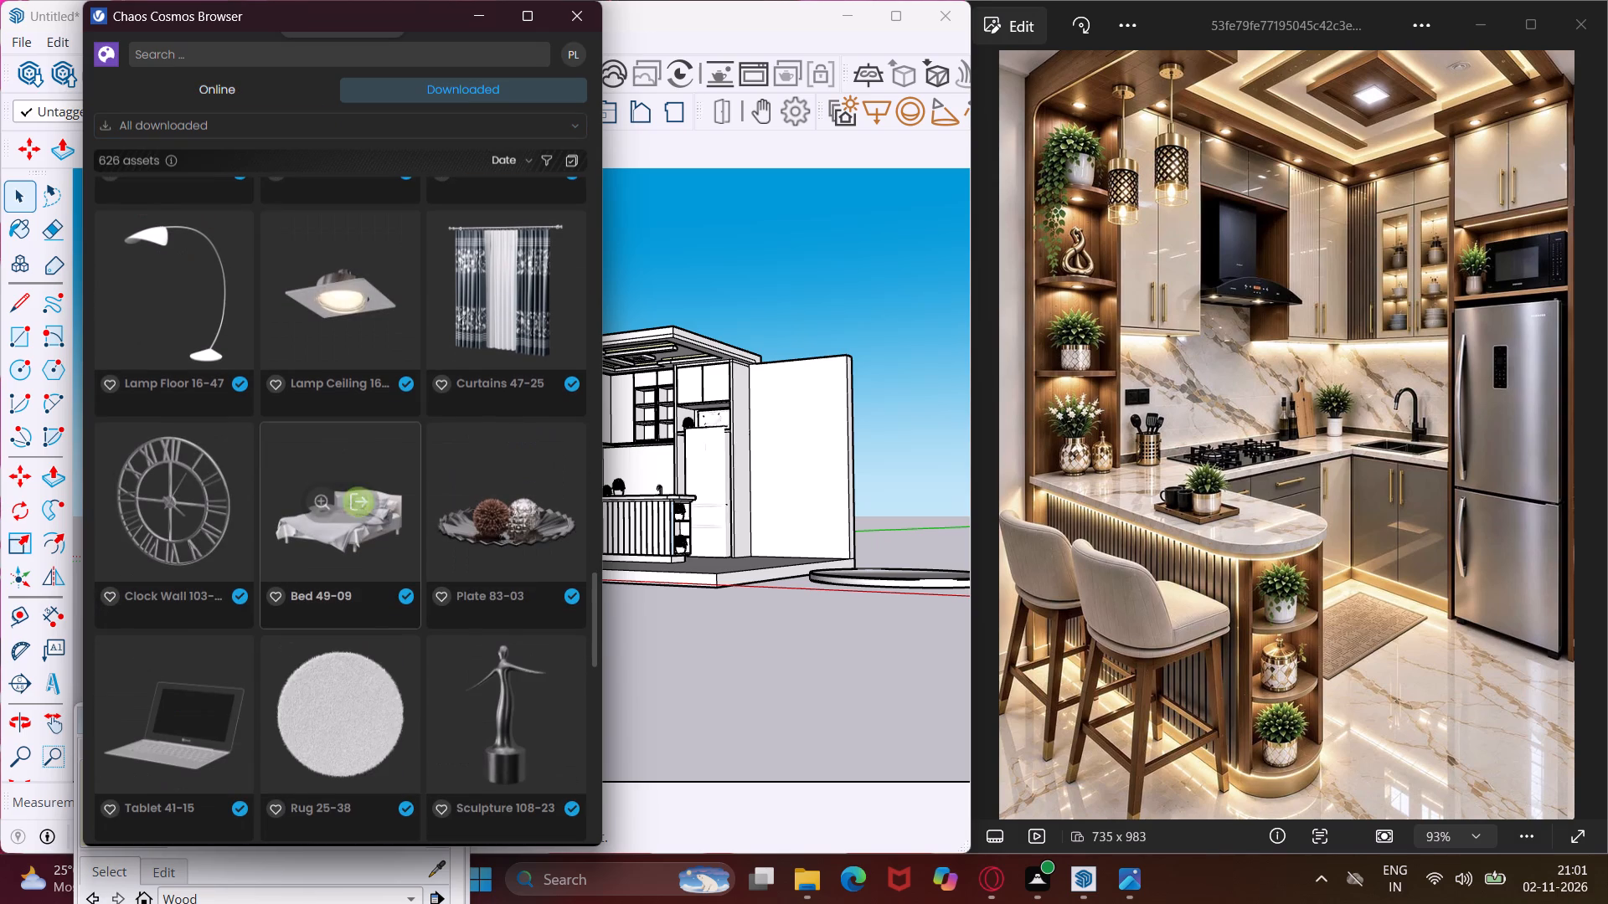
pyautogui.scroll(-3, 322, 426)
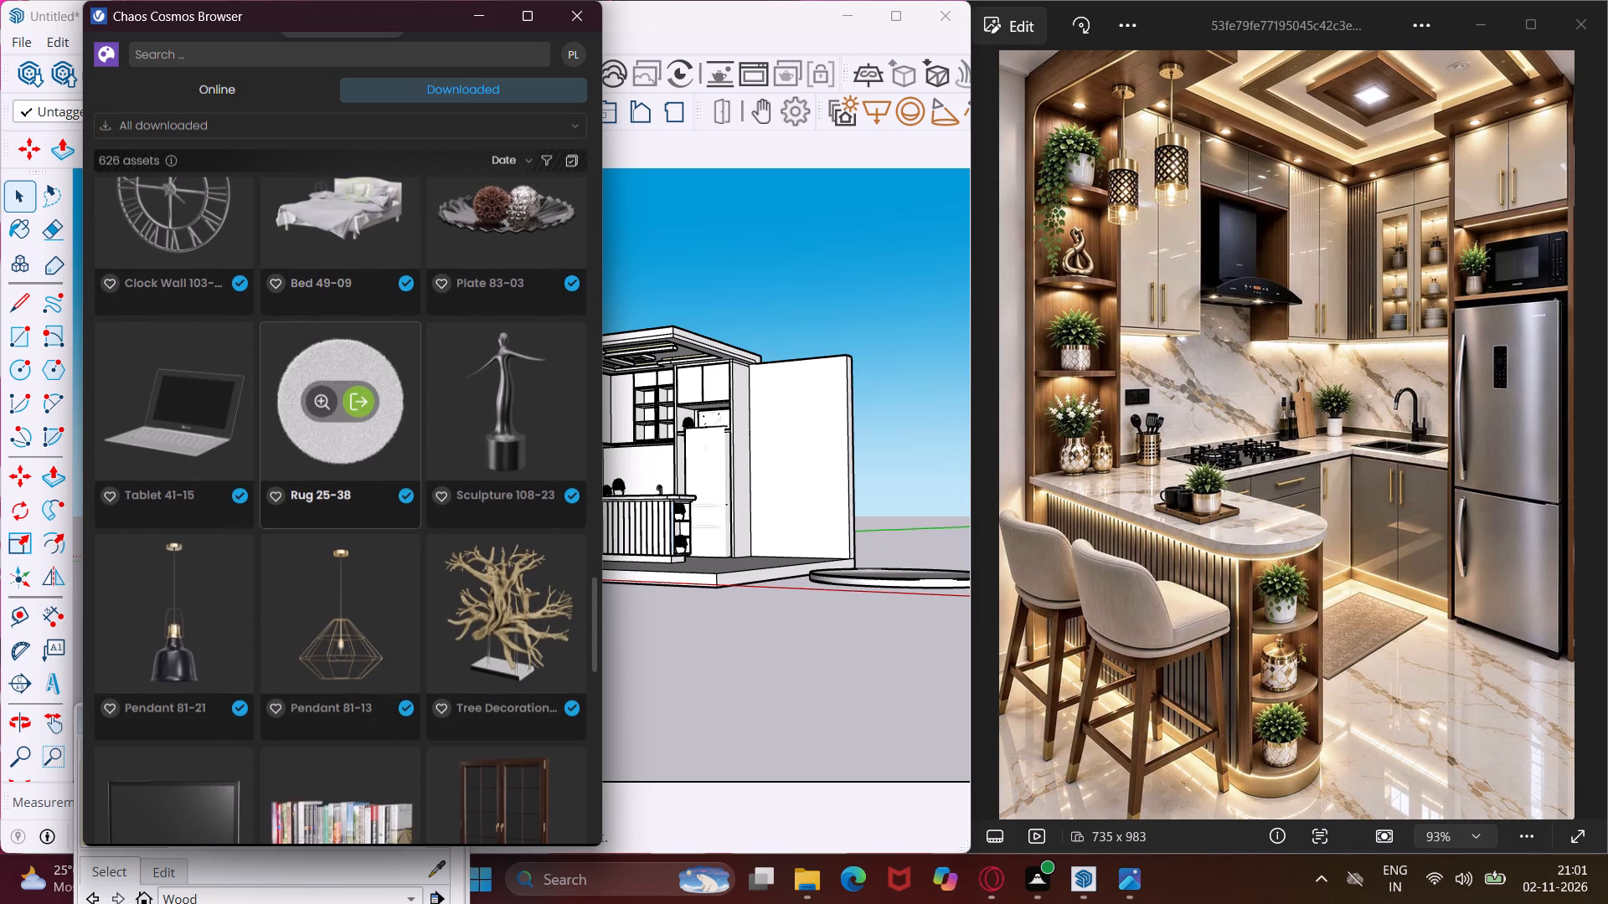
pyautogui.scroll(-7, 322, 426)
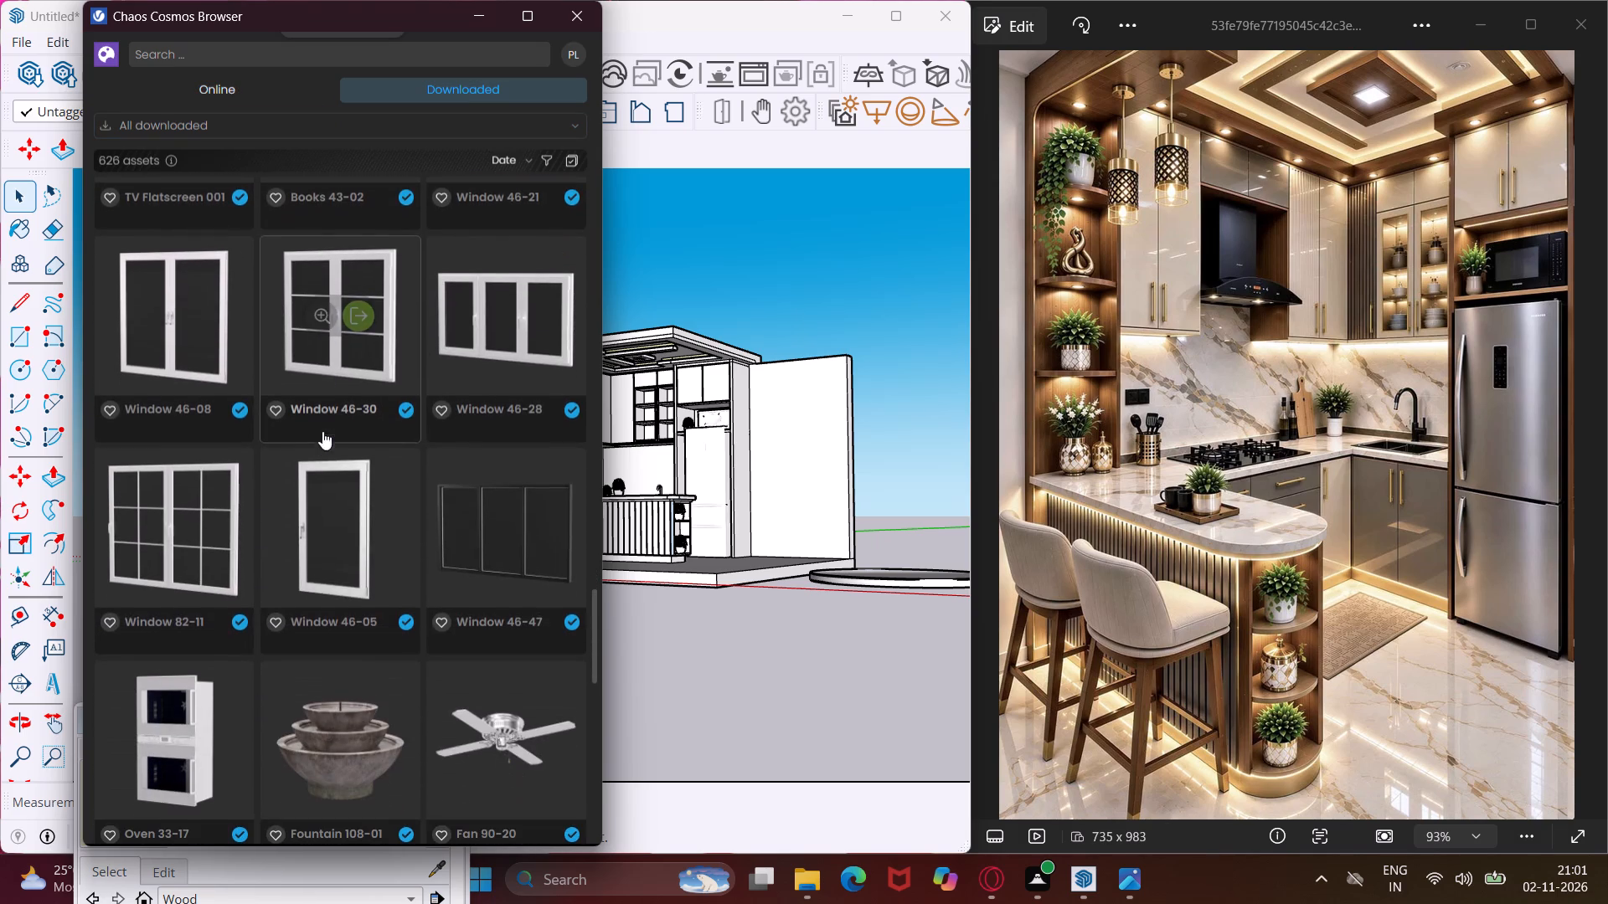
pyautogui.scroll(-8, 322, 431)
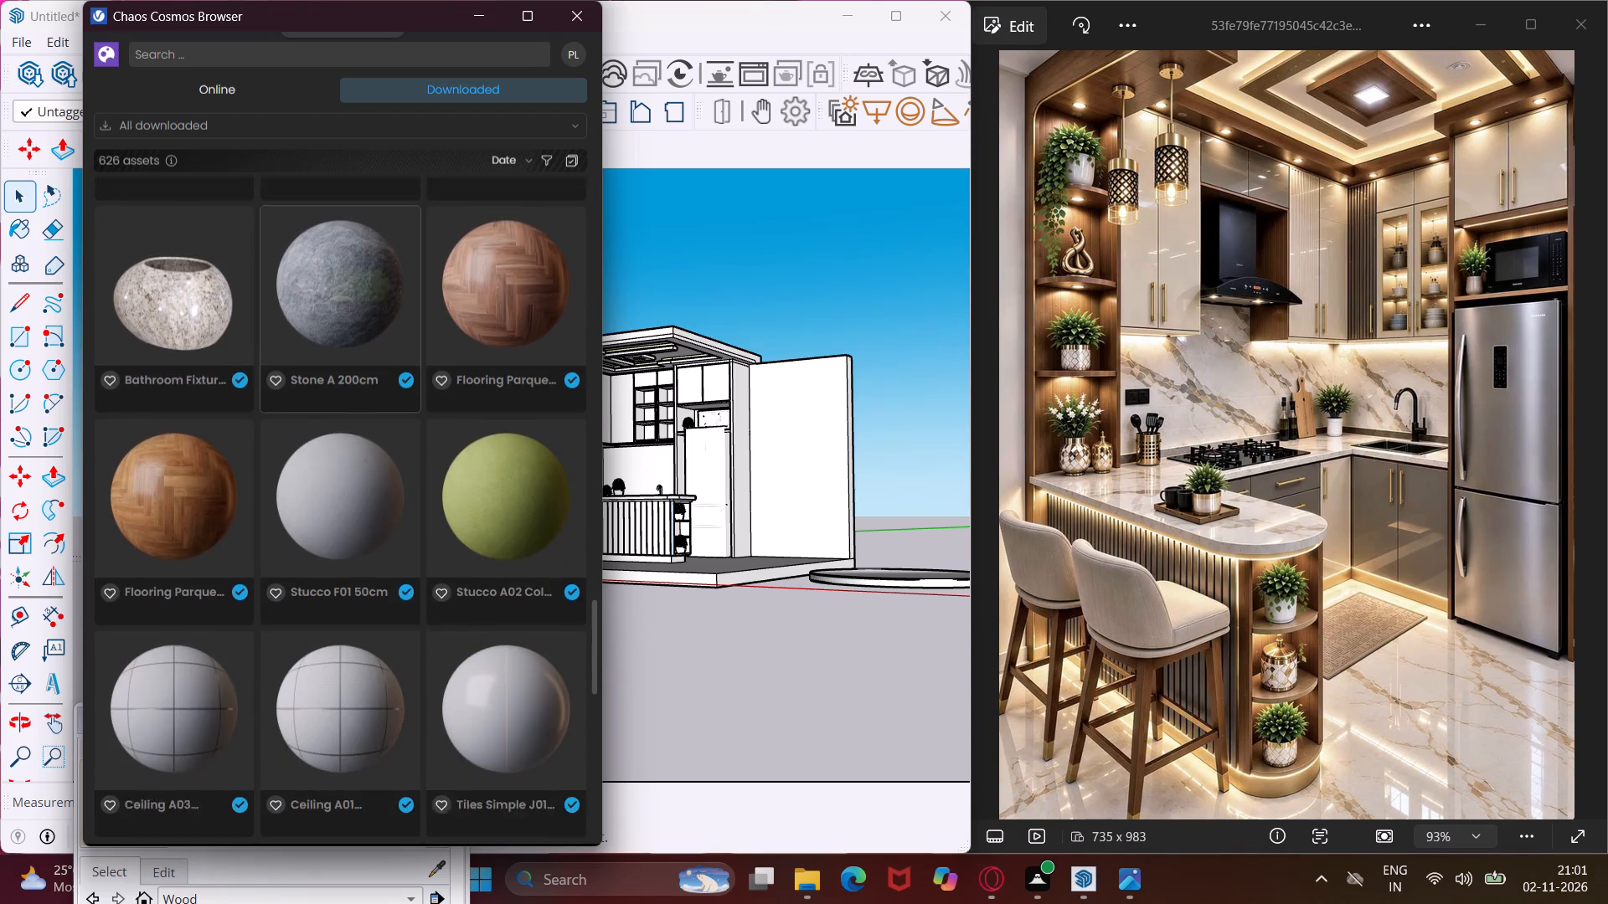
pyautogui.scroll(-10, 322, 431)
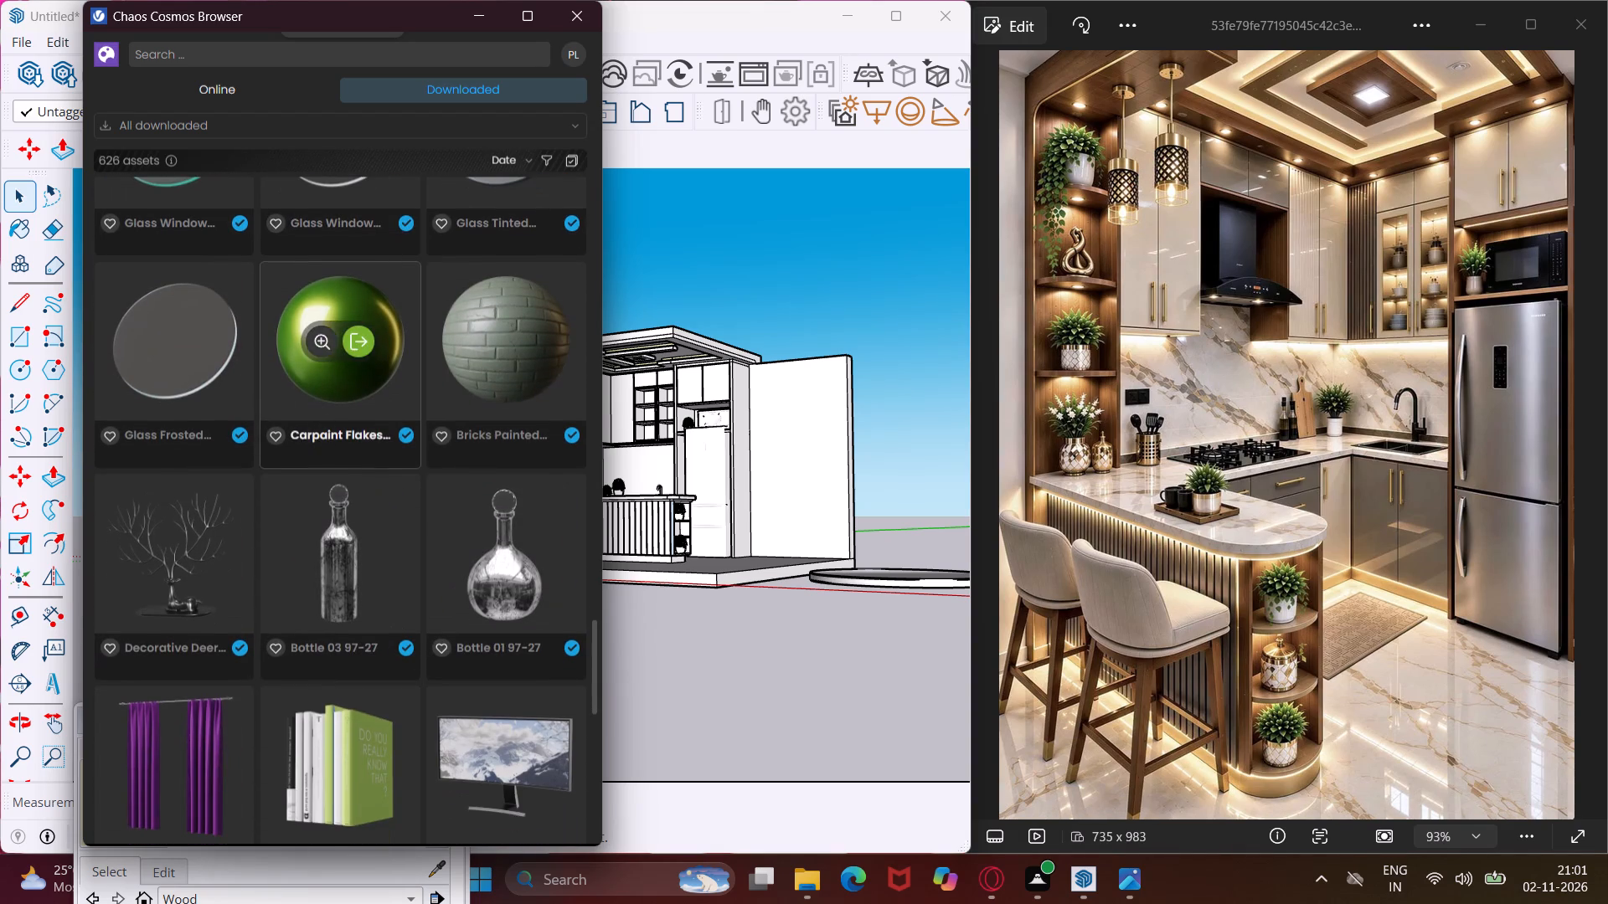
pyautogui.scroll(-11, 322, 431)
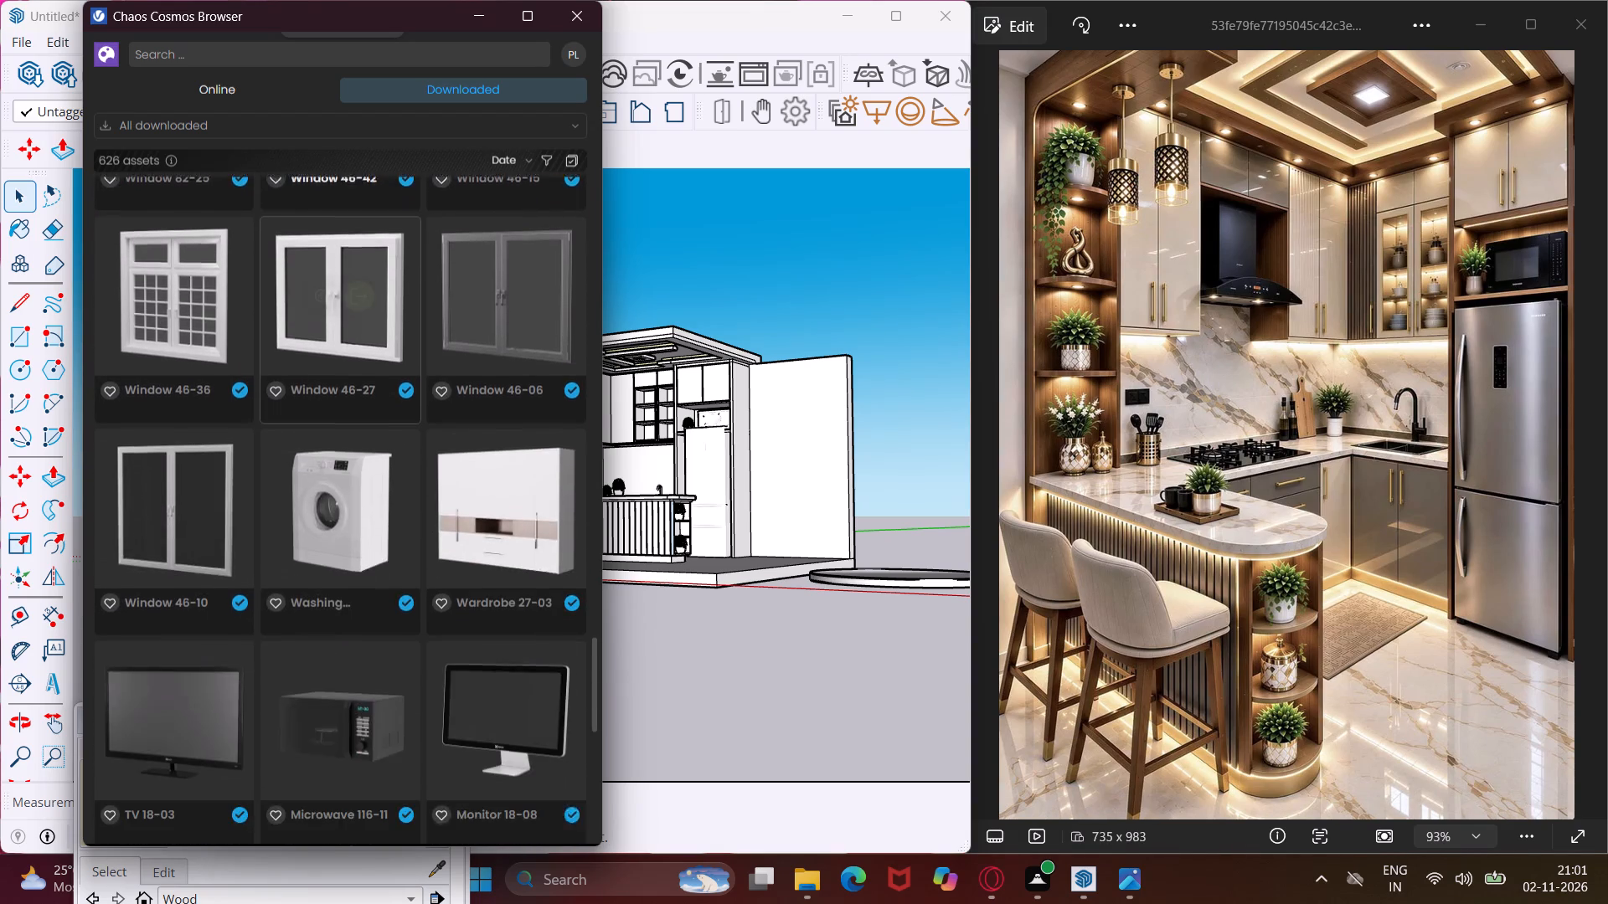
pyautogui.scroll(-7, 322, 431)
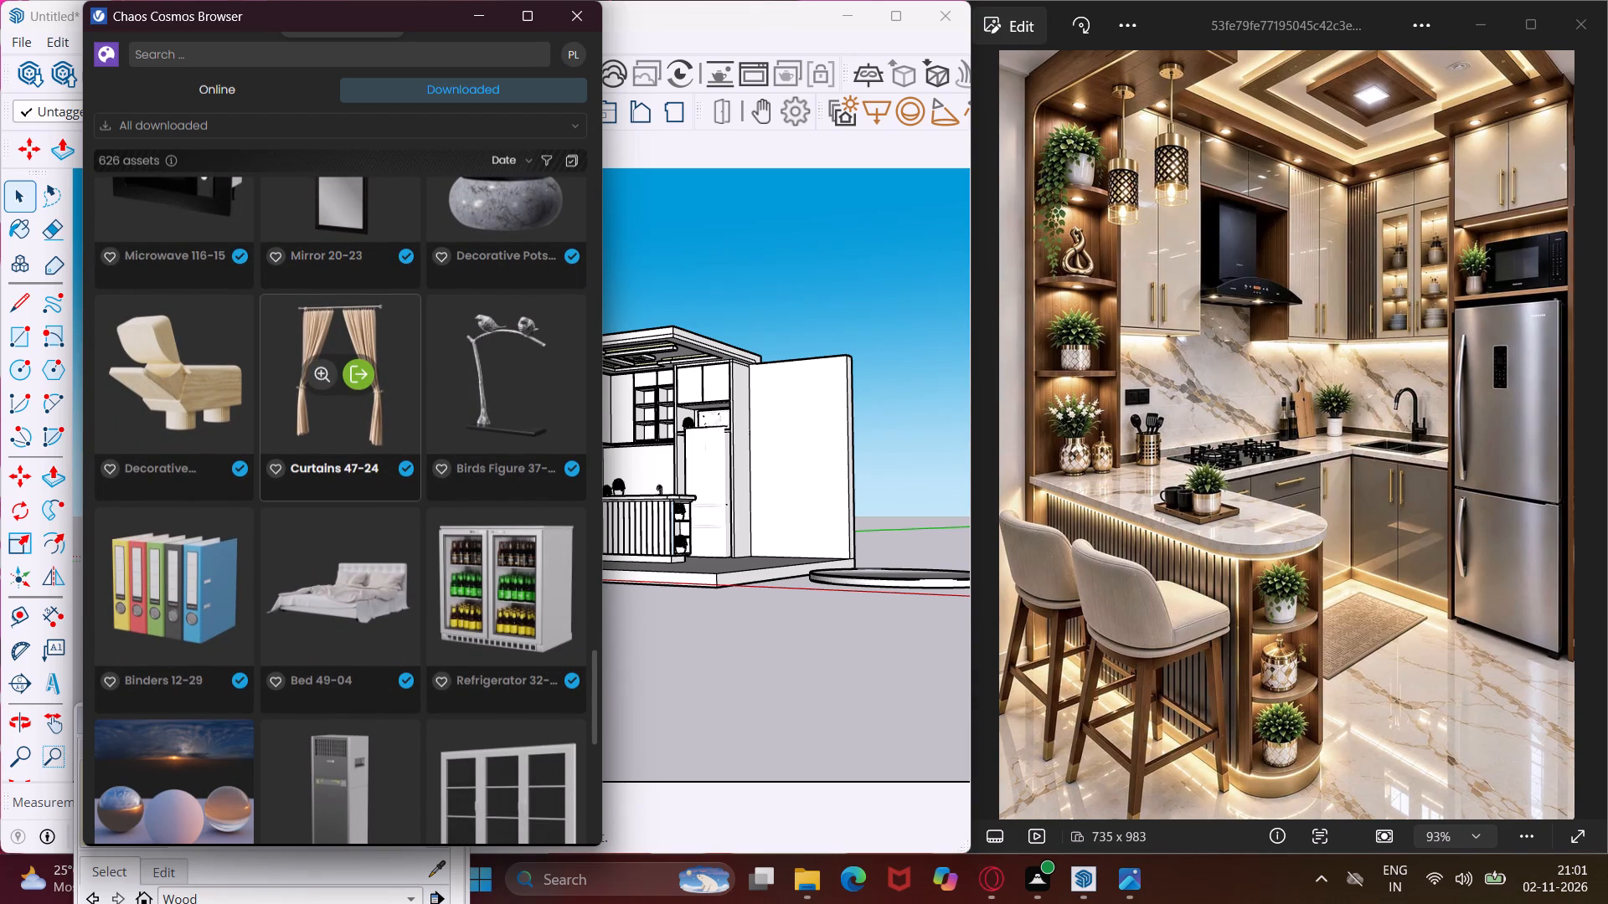
pyautogui.scroll(4, 322, 430)
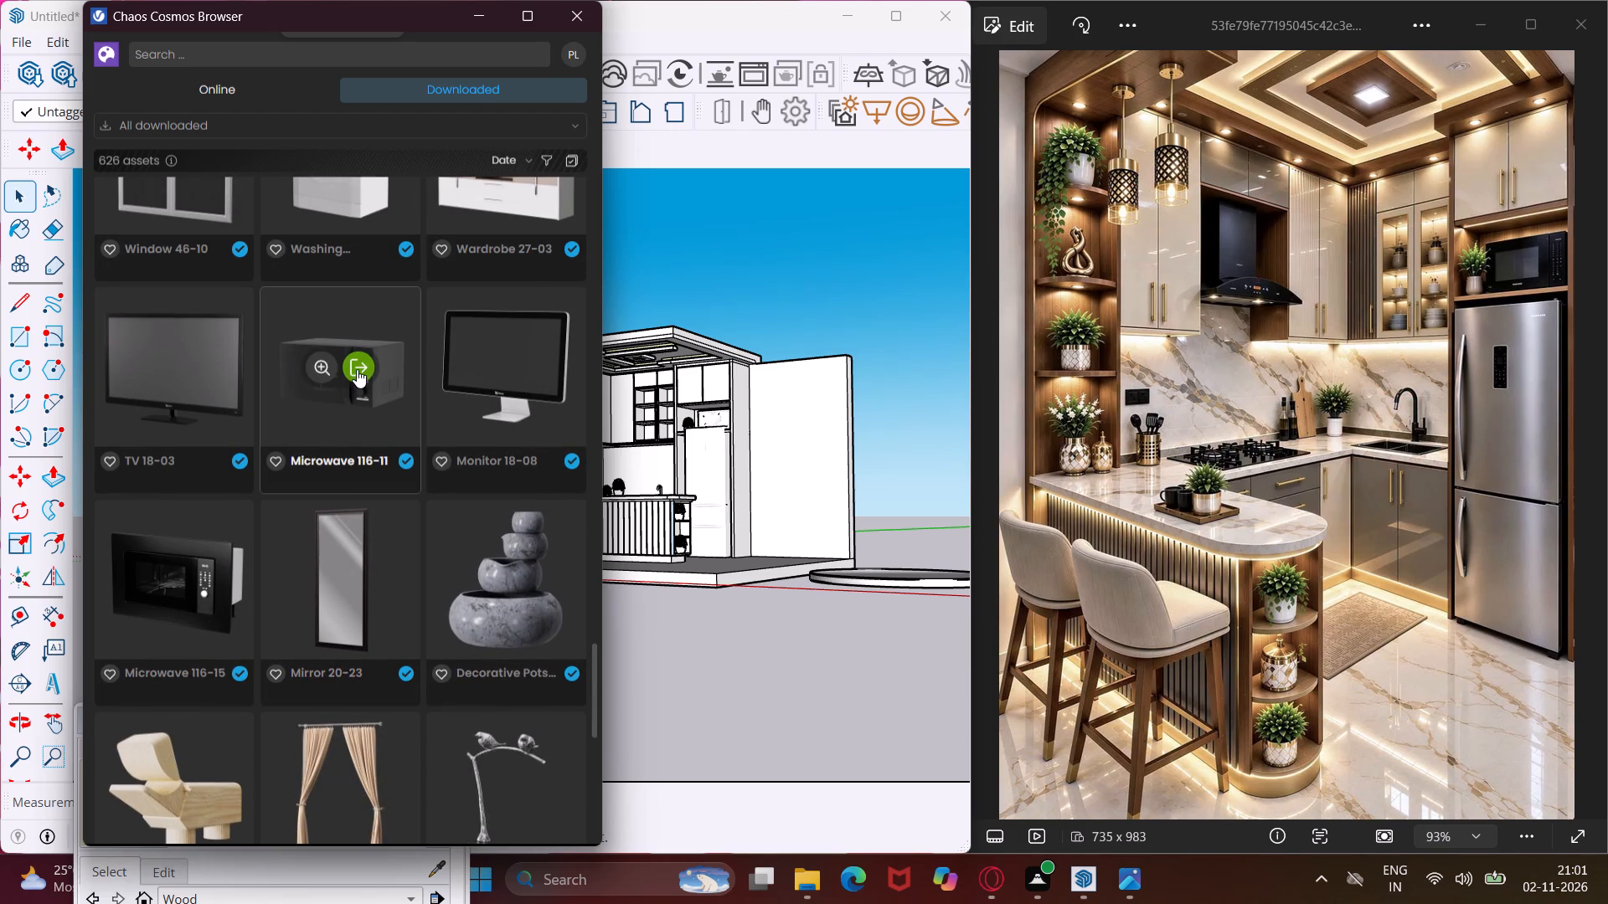
# Import the Microwave 116-11 asset and place it on the floor in front of the peninsula's shelved end.
pyautogui.click(358, 363)
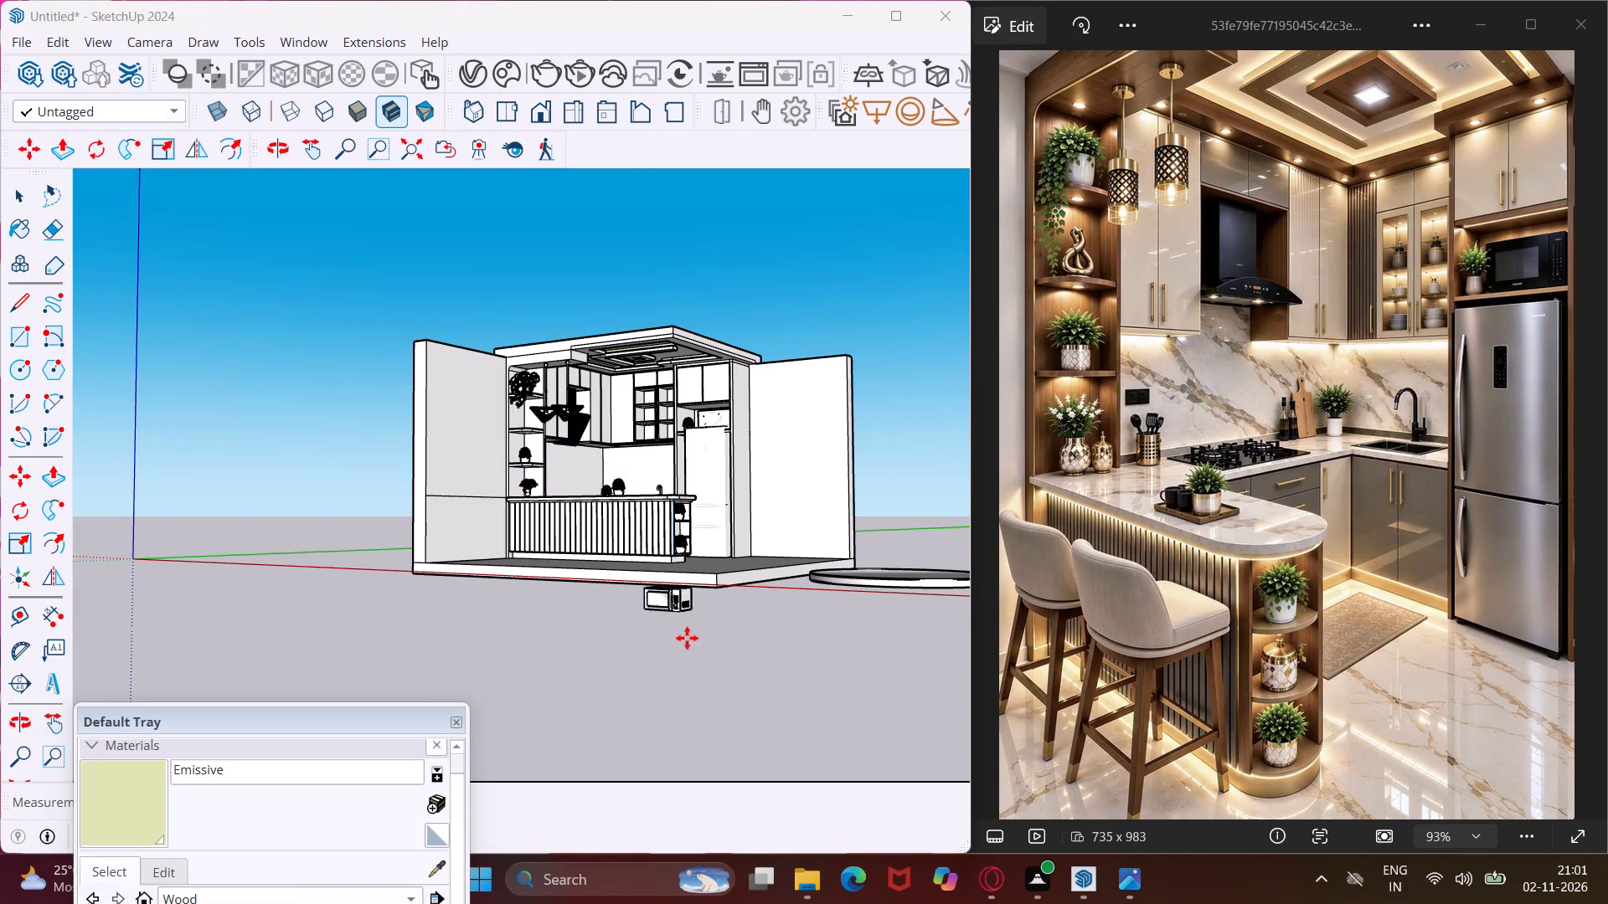
pyautogui.scroll(9, 703, 568)
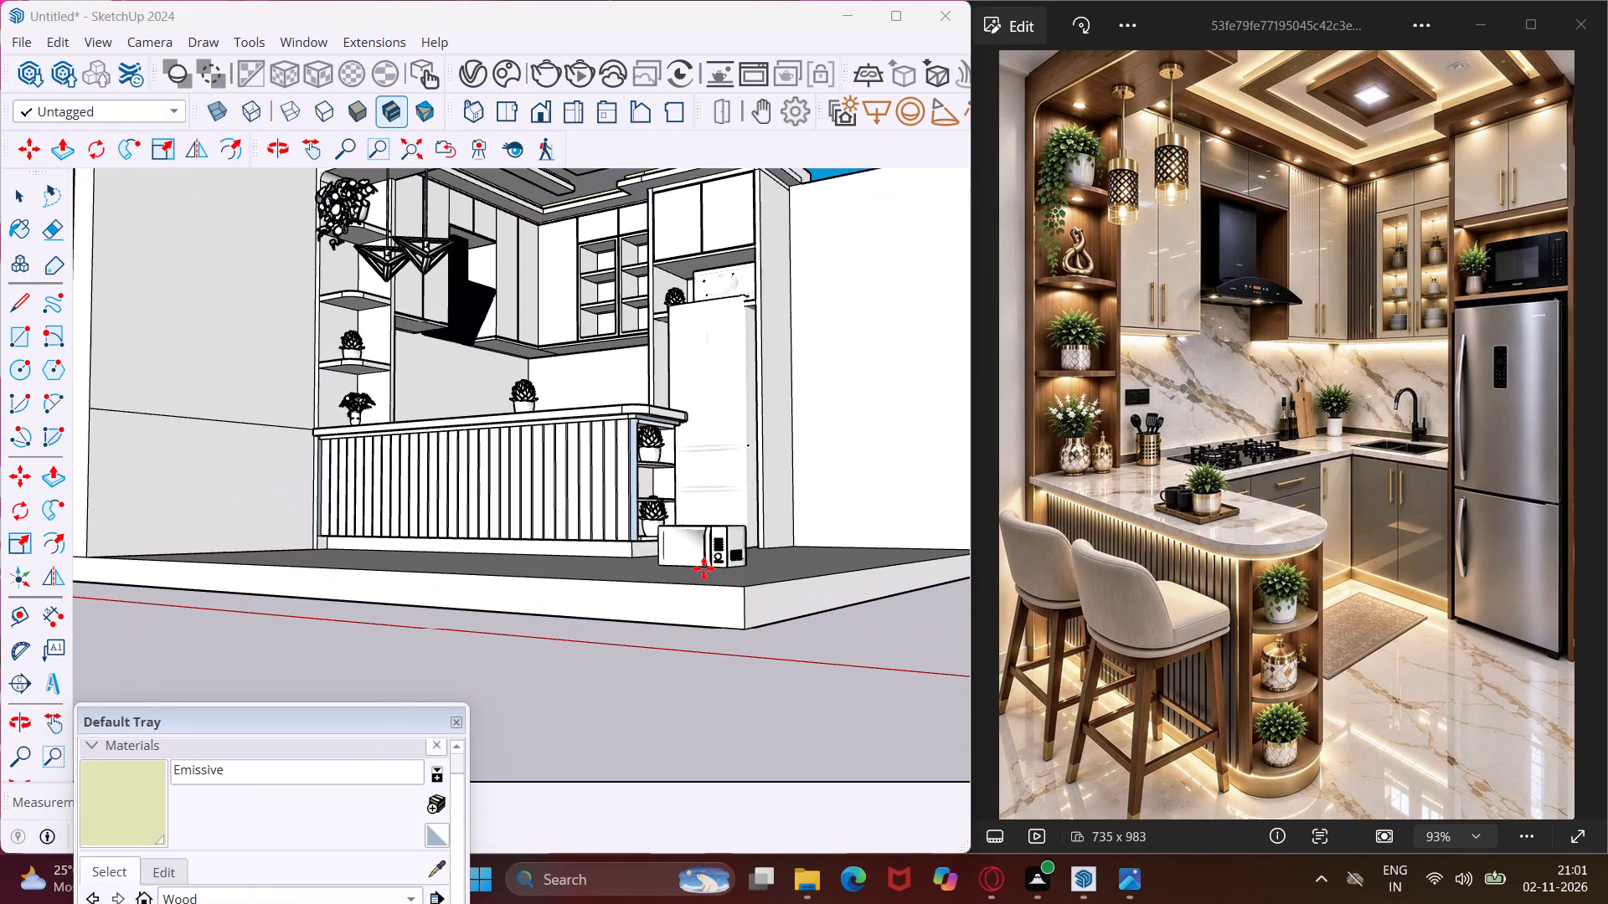
pyautogui.click(703, 568)
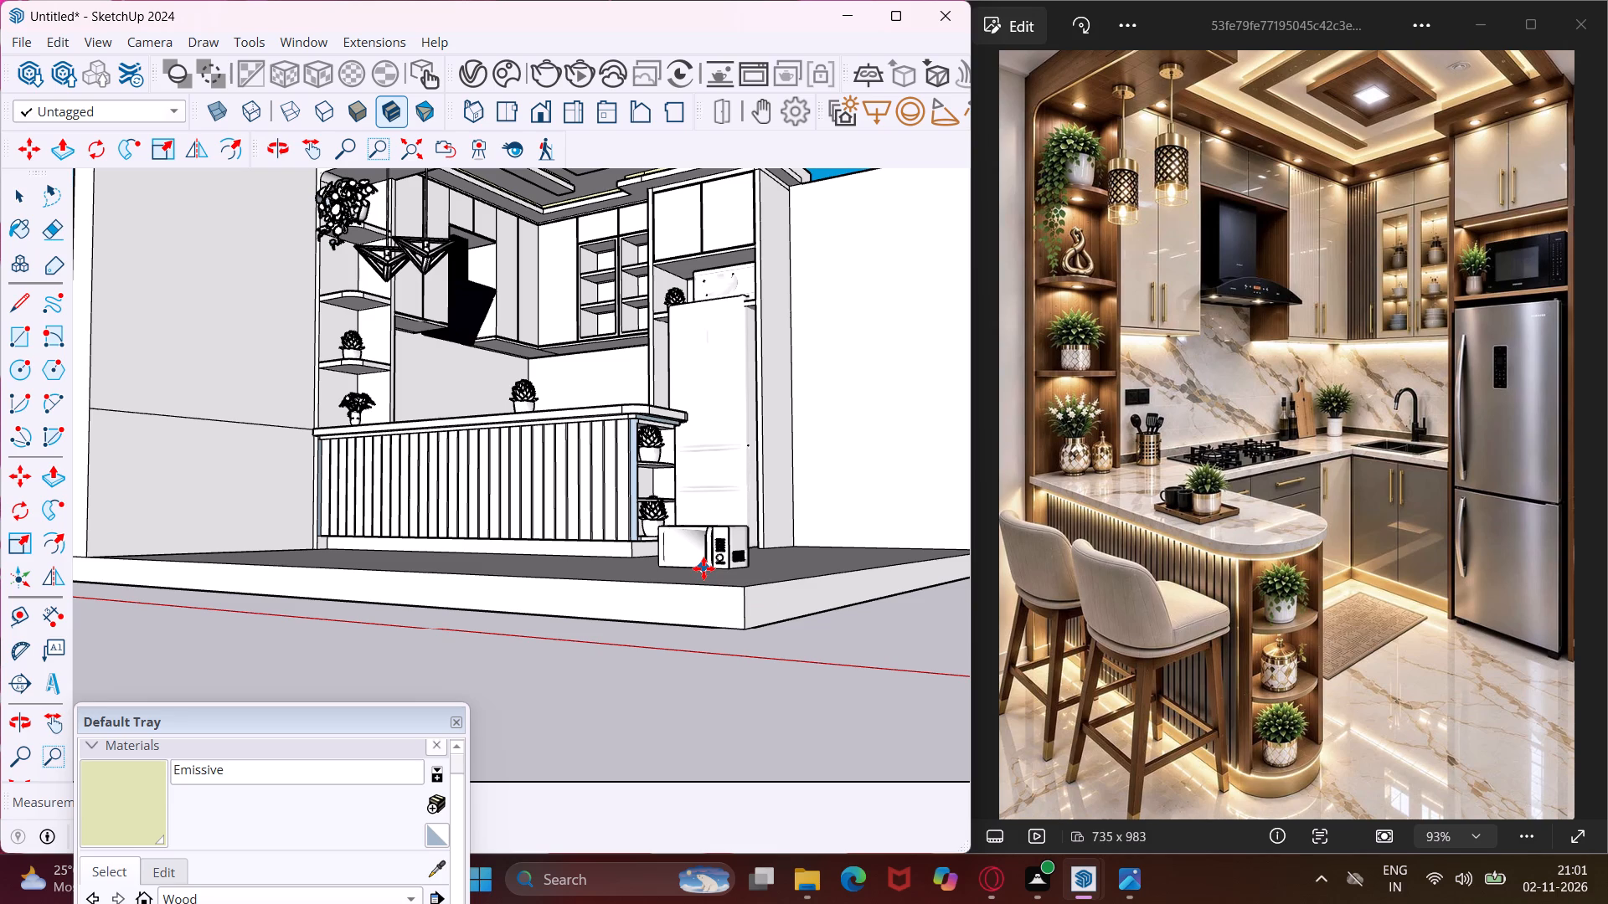
# Browse the rest of the downloaded Cosmos assets for further decor that suits the reference kitchen.
pyautogui.press('Escape')
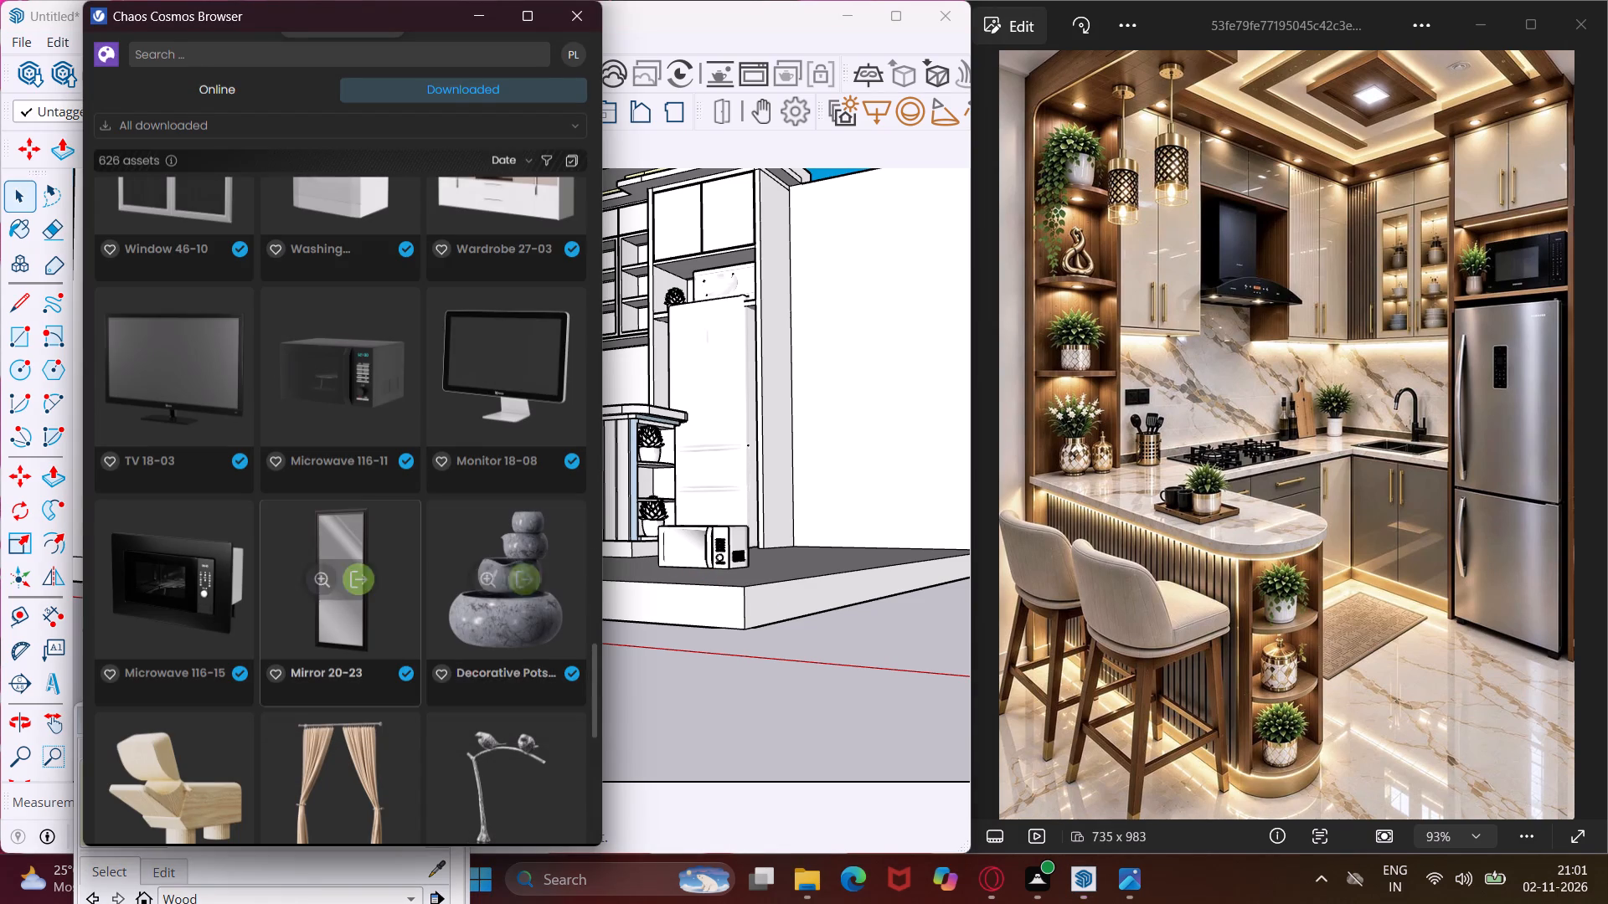
pyautogui.scroll(-10, 301, 583)
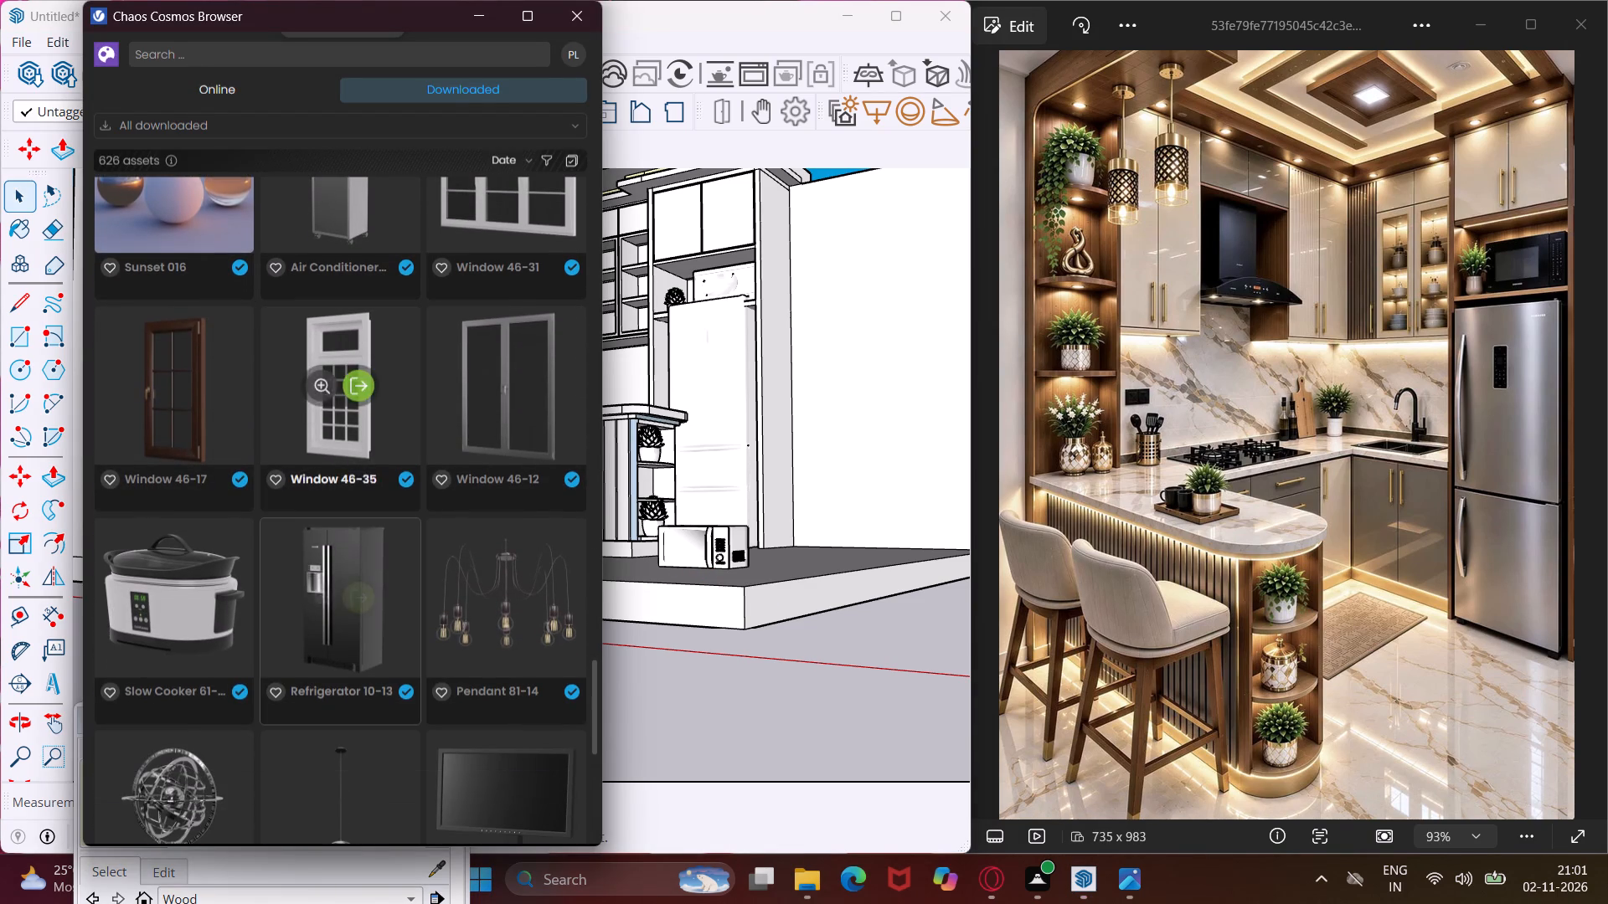
pyautogui.scroll(-2, 276, 564)
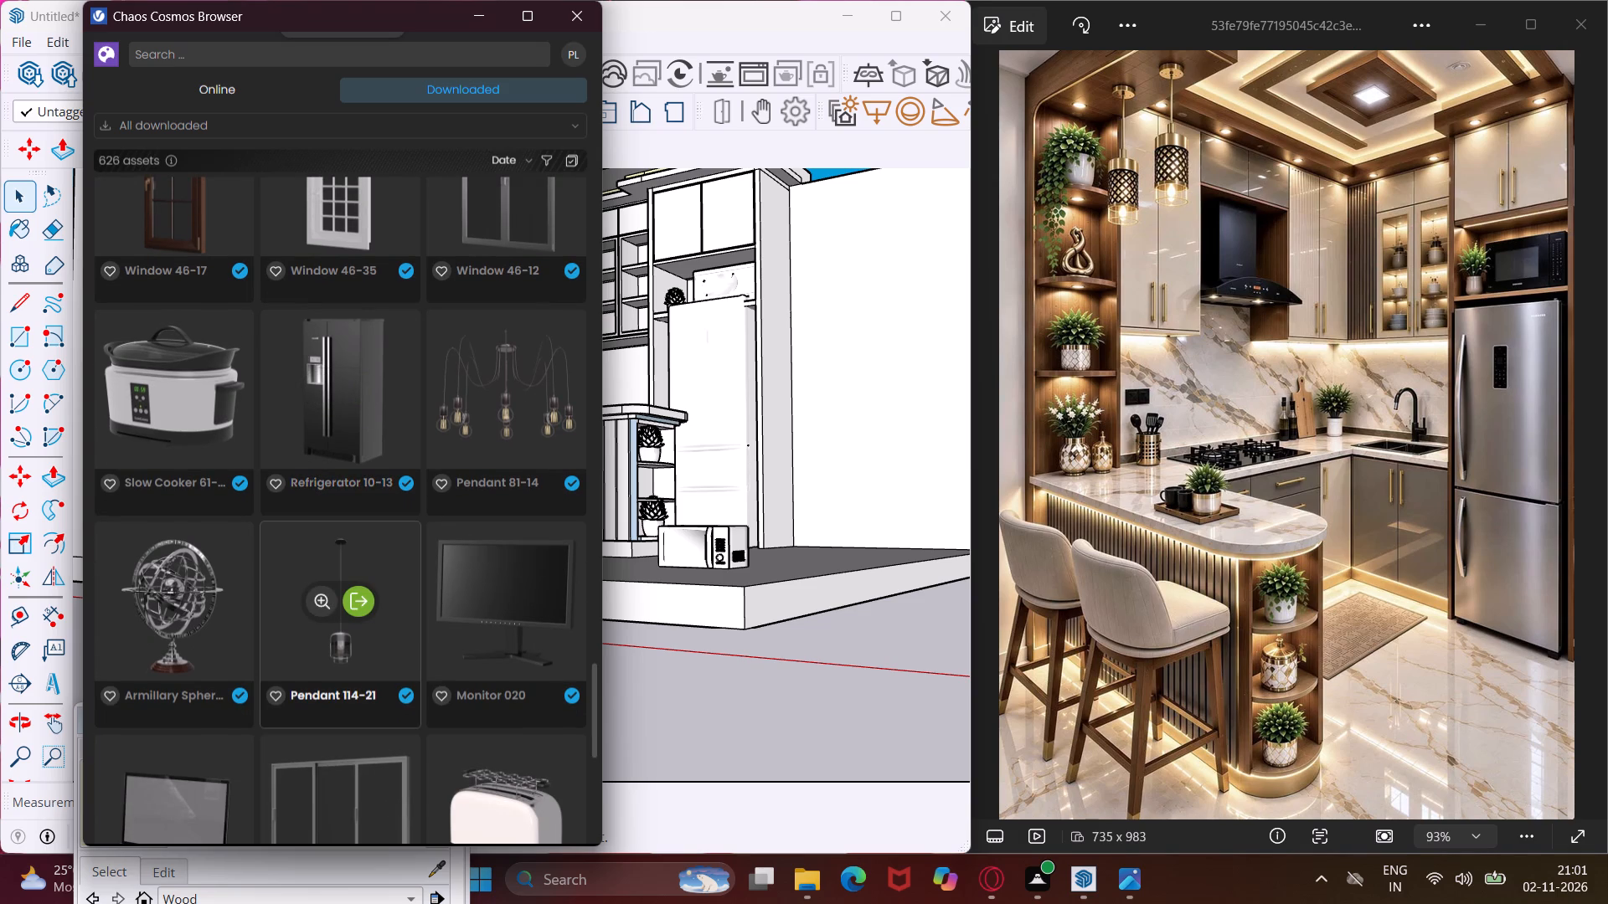
pyautogui.scroll(-6, 272, 562)
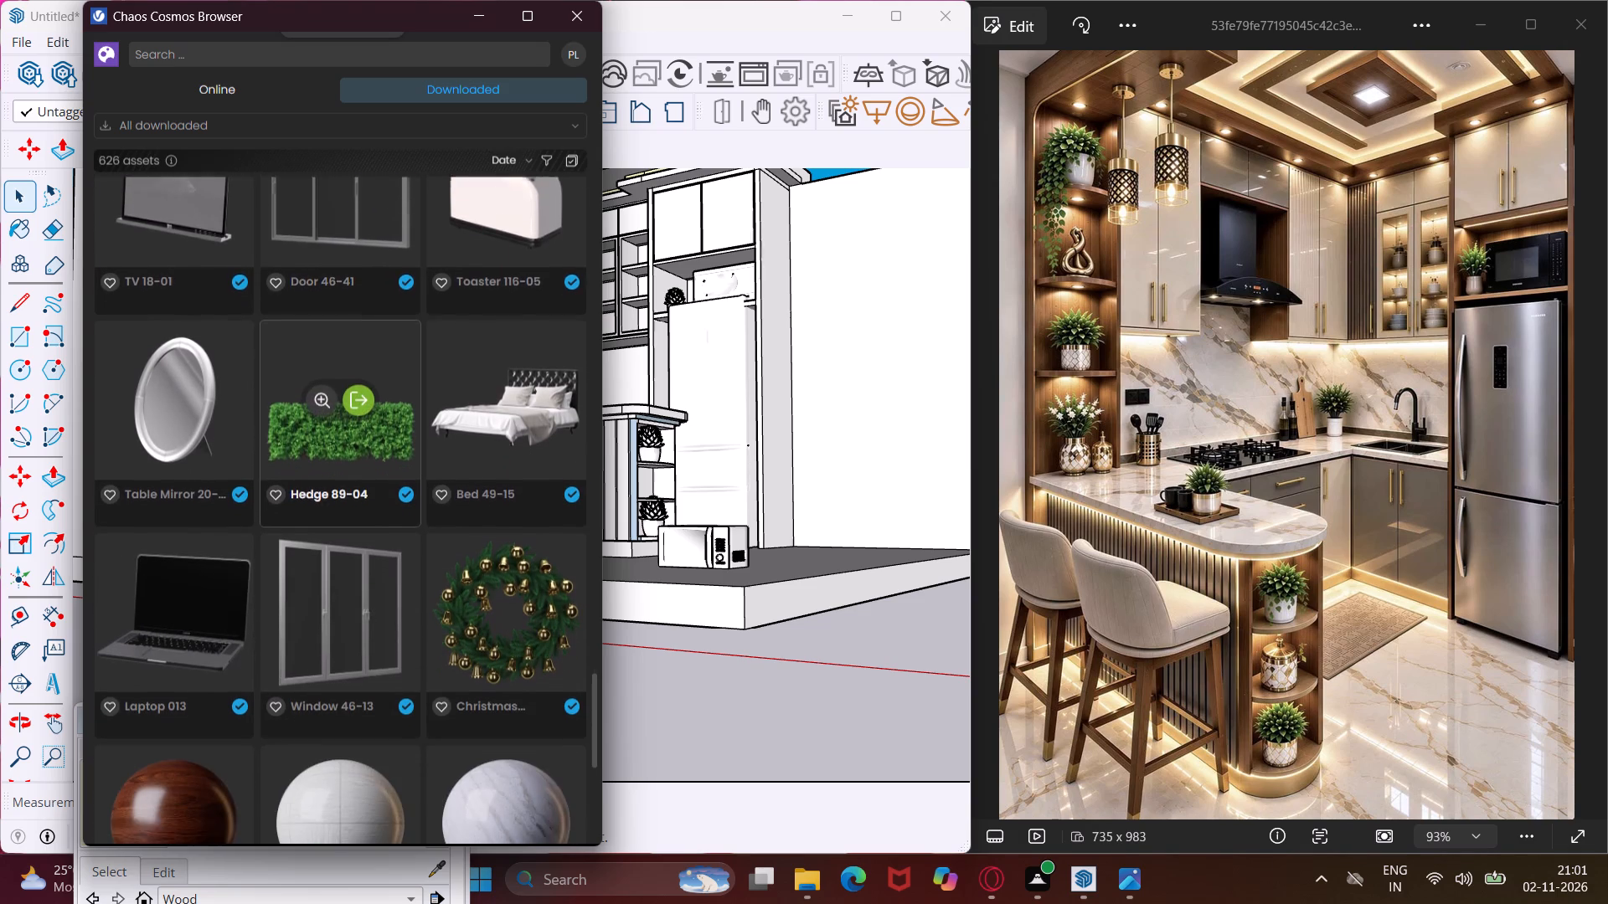
pyautogui.scroll(-15, 272, 562)
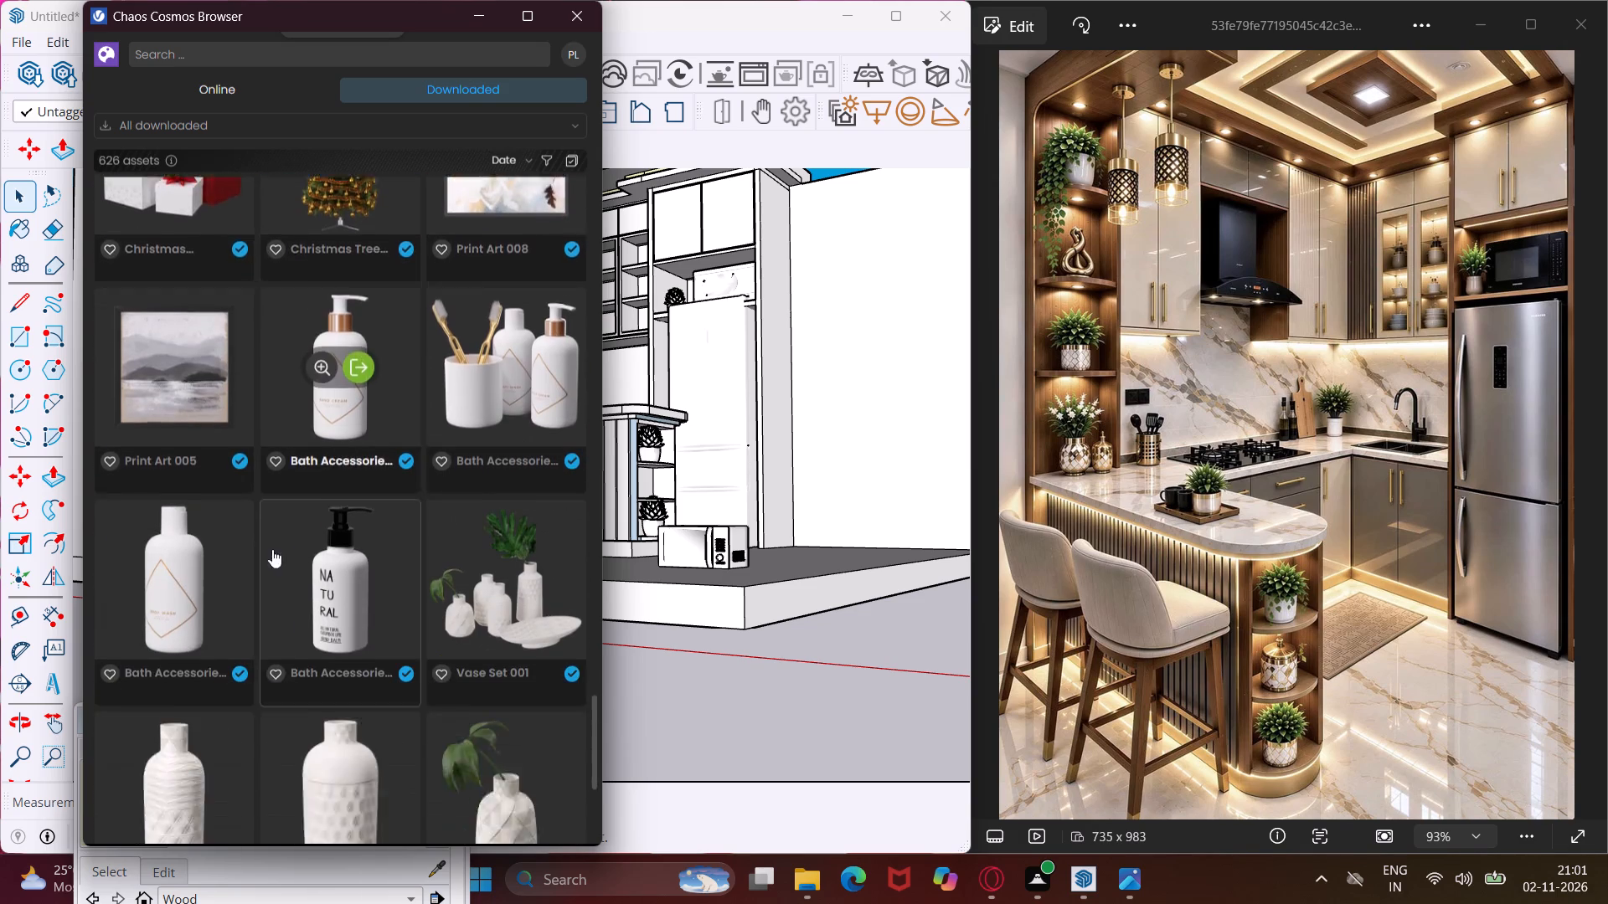
pyautogui.scroll(-7, 272, 549)
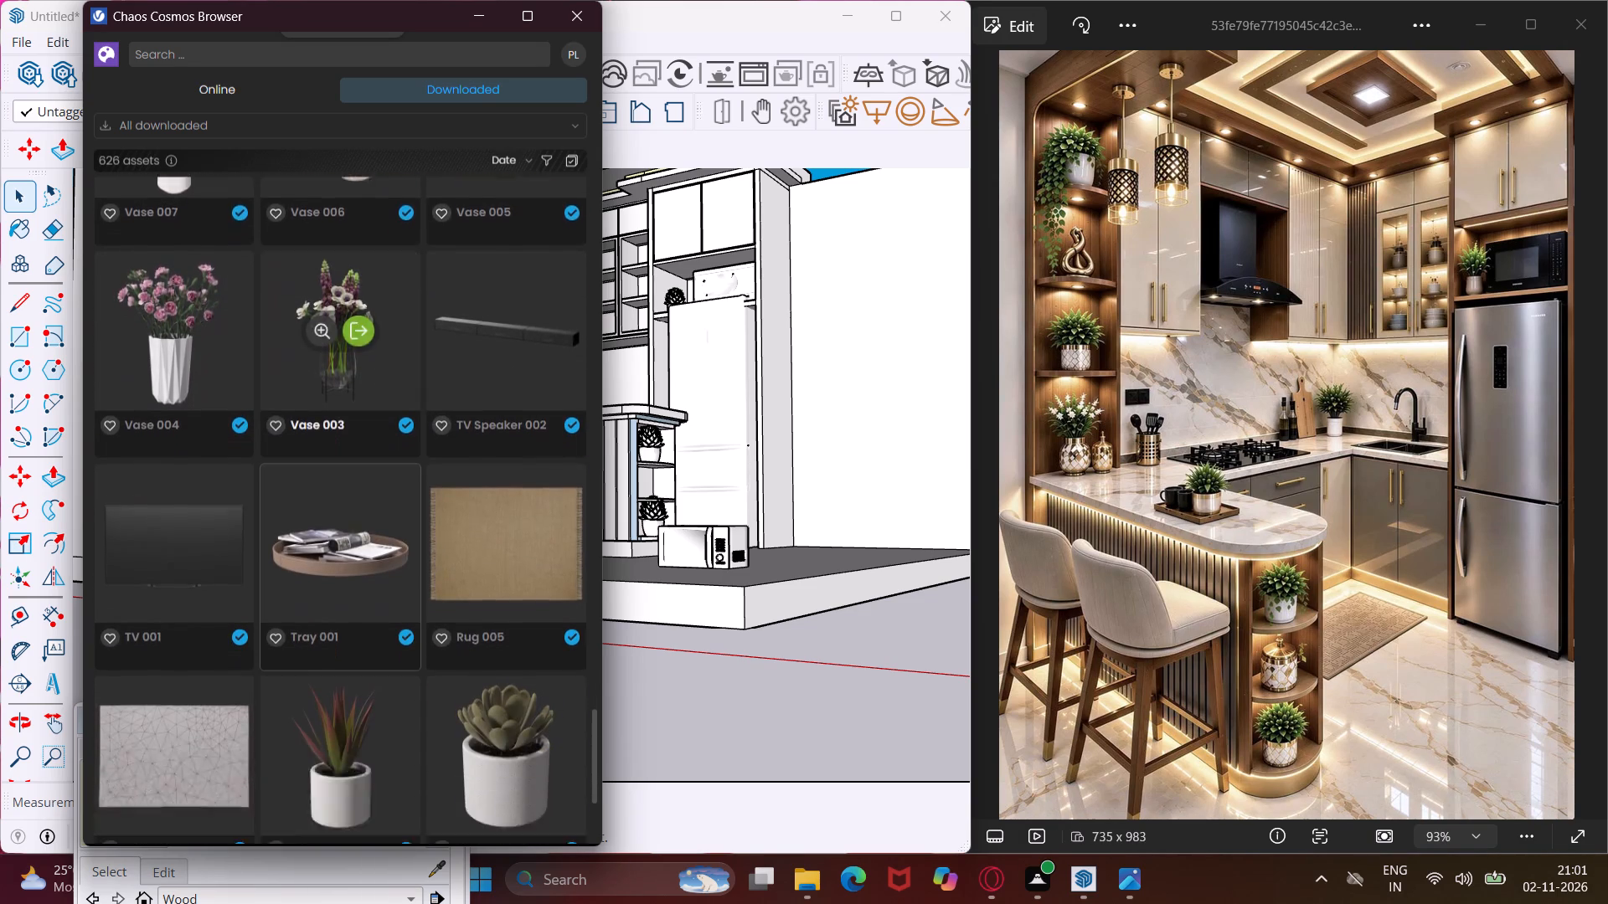
pyautogui.scroll(-3, 275, 544)
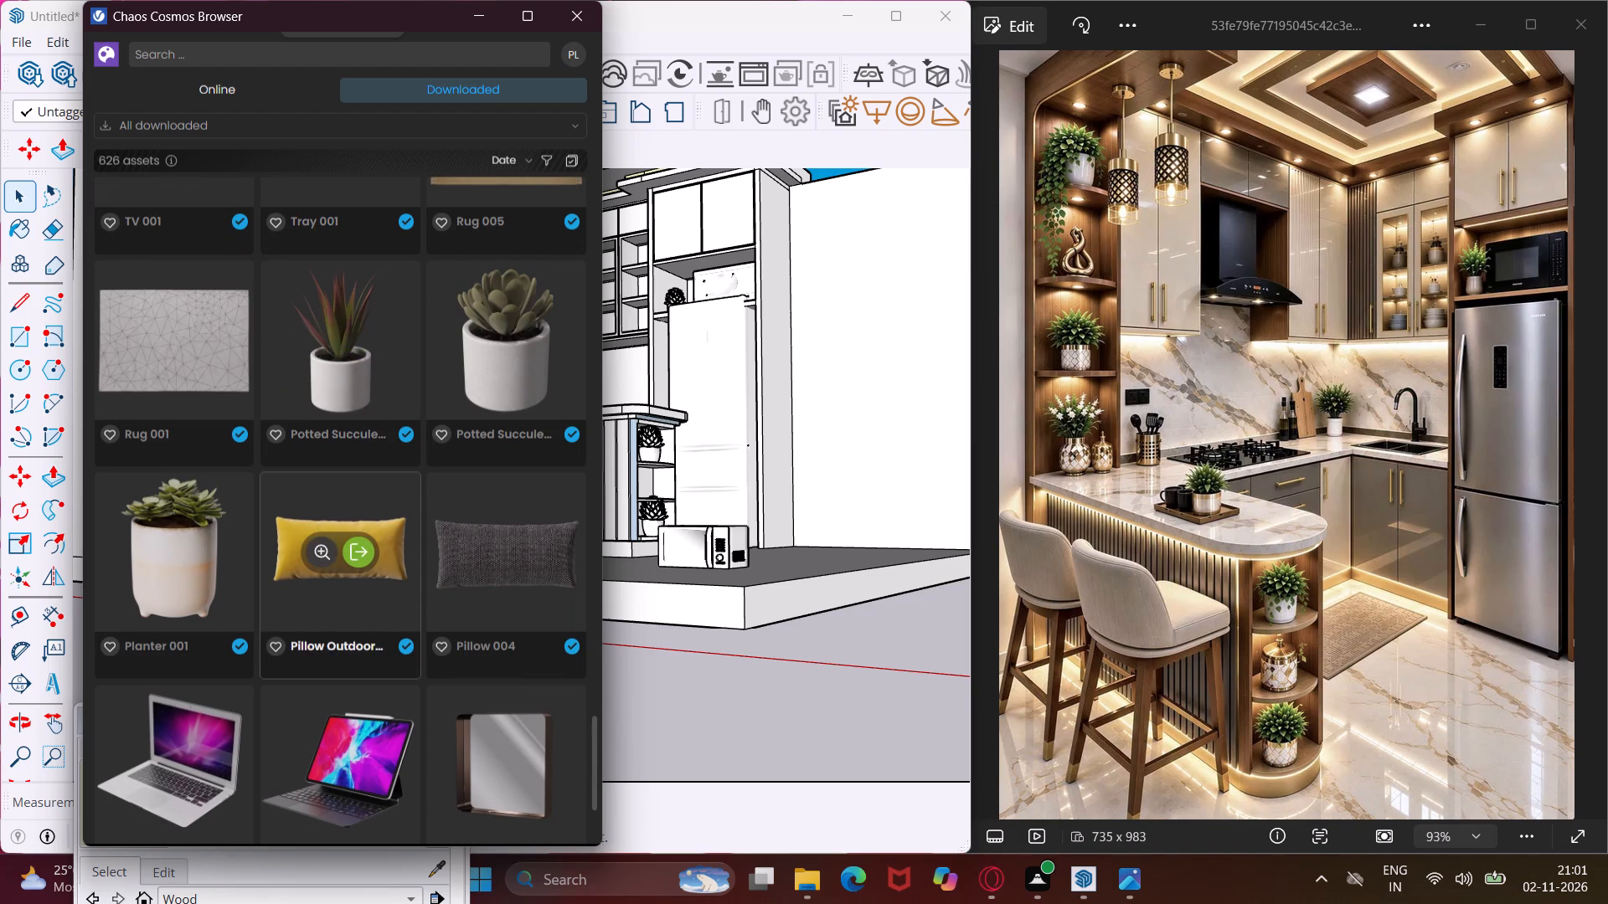
pyautogui.scroll(-3, 275, 544)
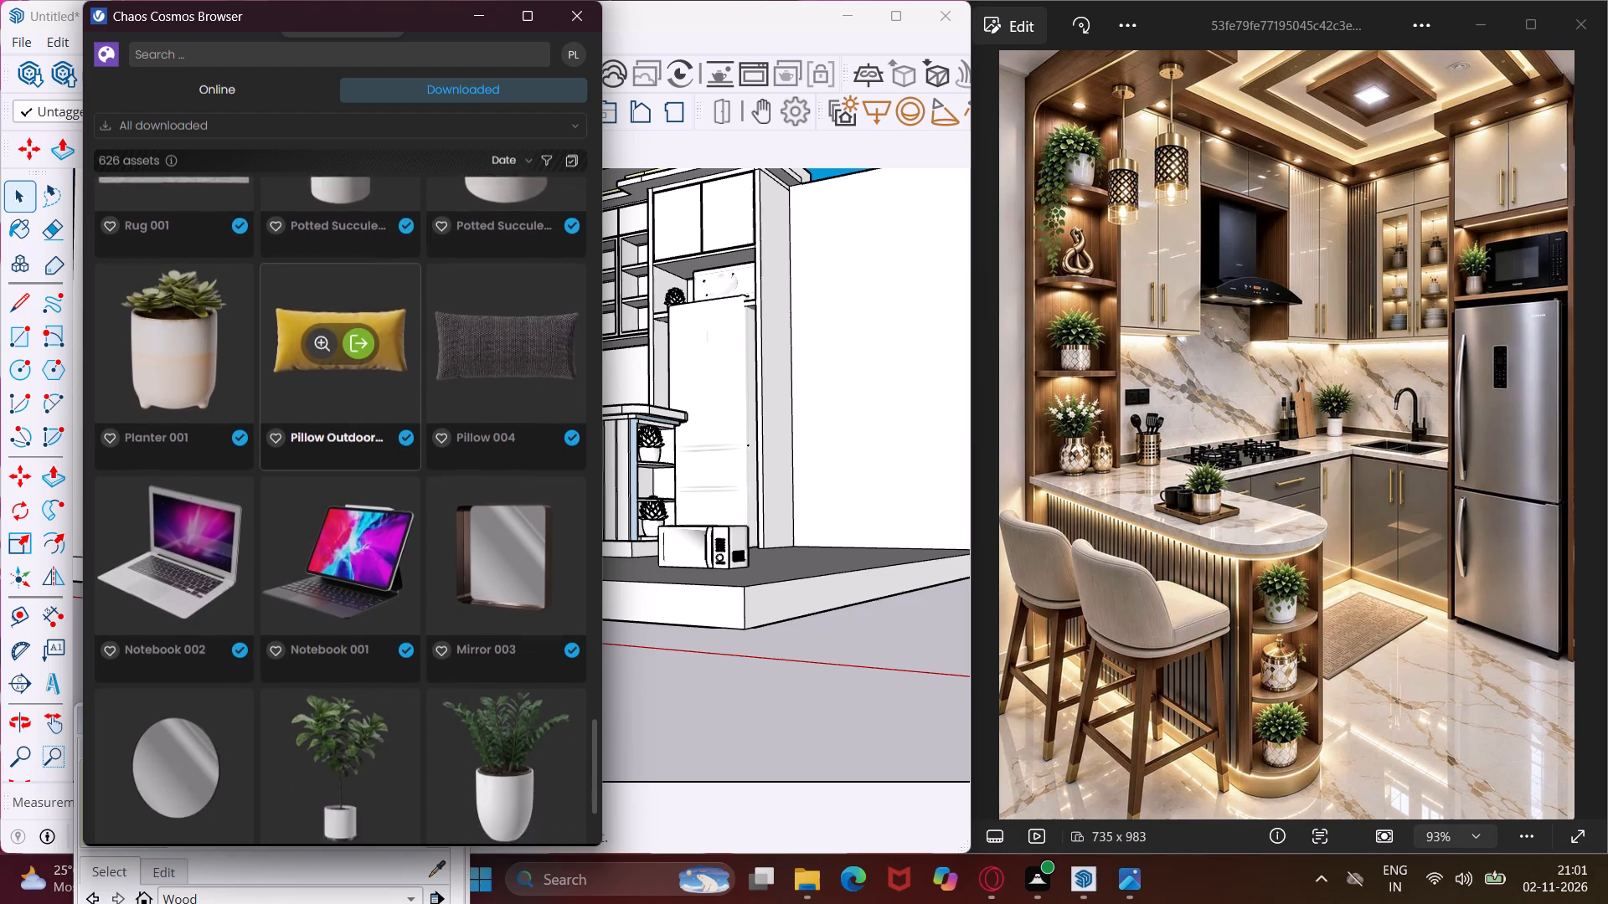
pyautogui.scroll(-8, 275, 544)
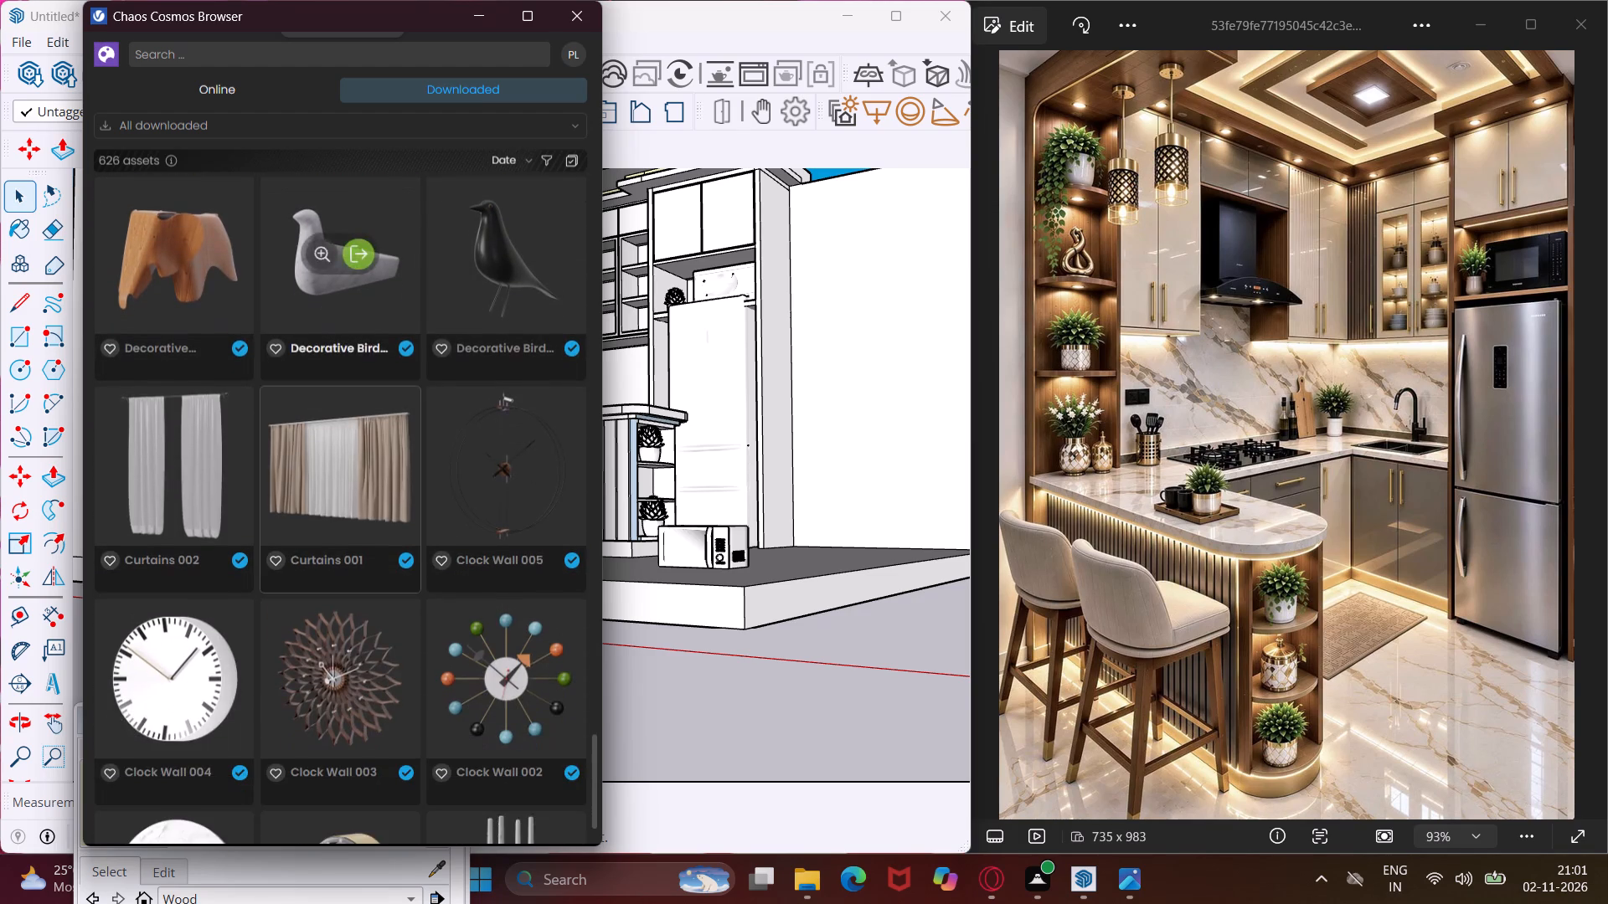
pyautogui.scroll(-9, 275, 544)
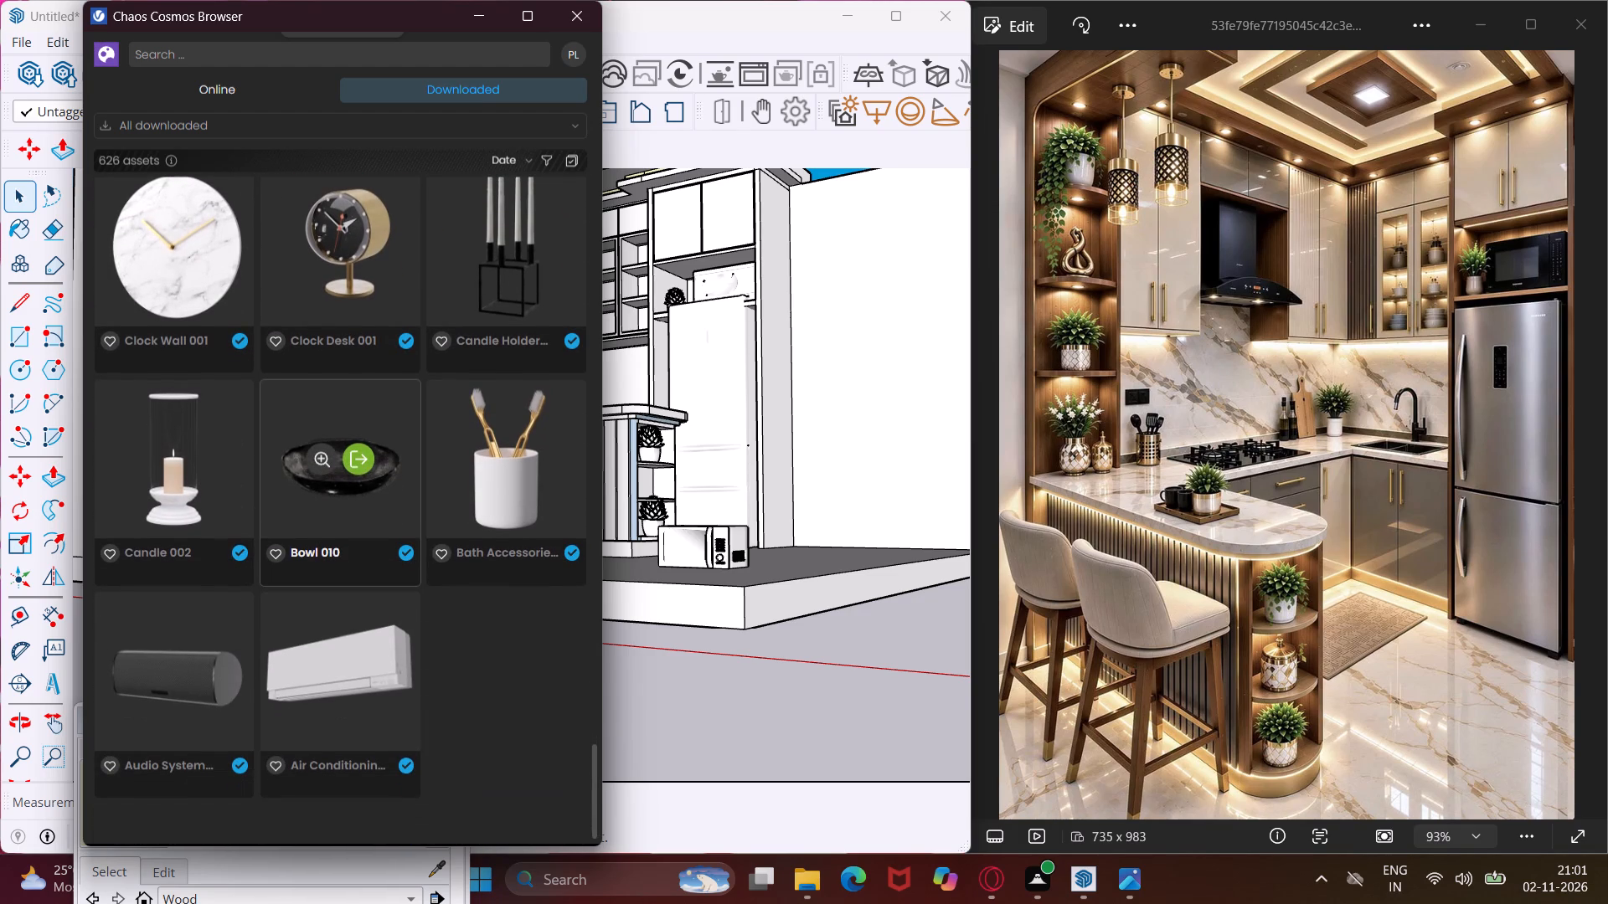
pyautogui.scroll(-2, 275, 544)
pyautogui.scroll(3, 275, 544)
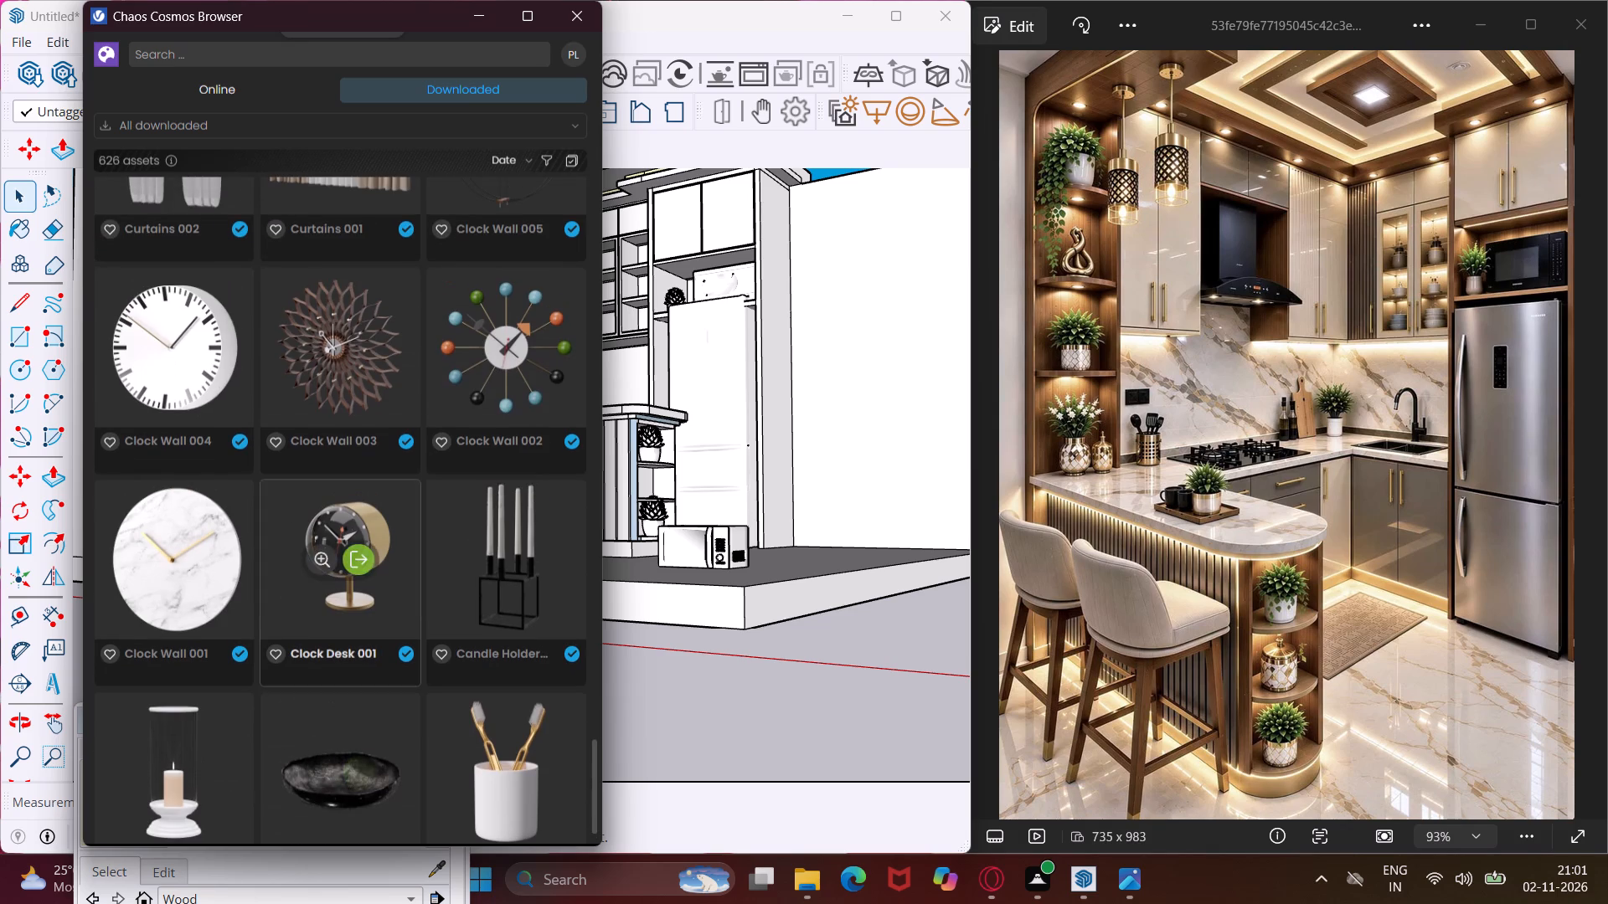
pyautogui.click(493, 13)
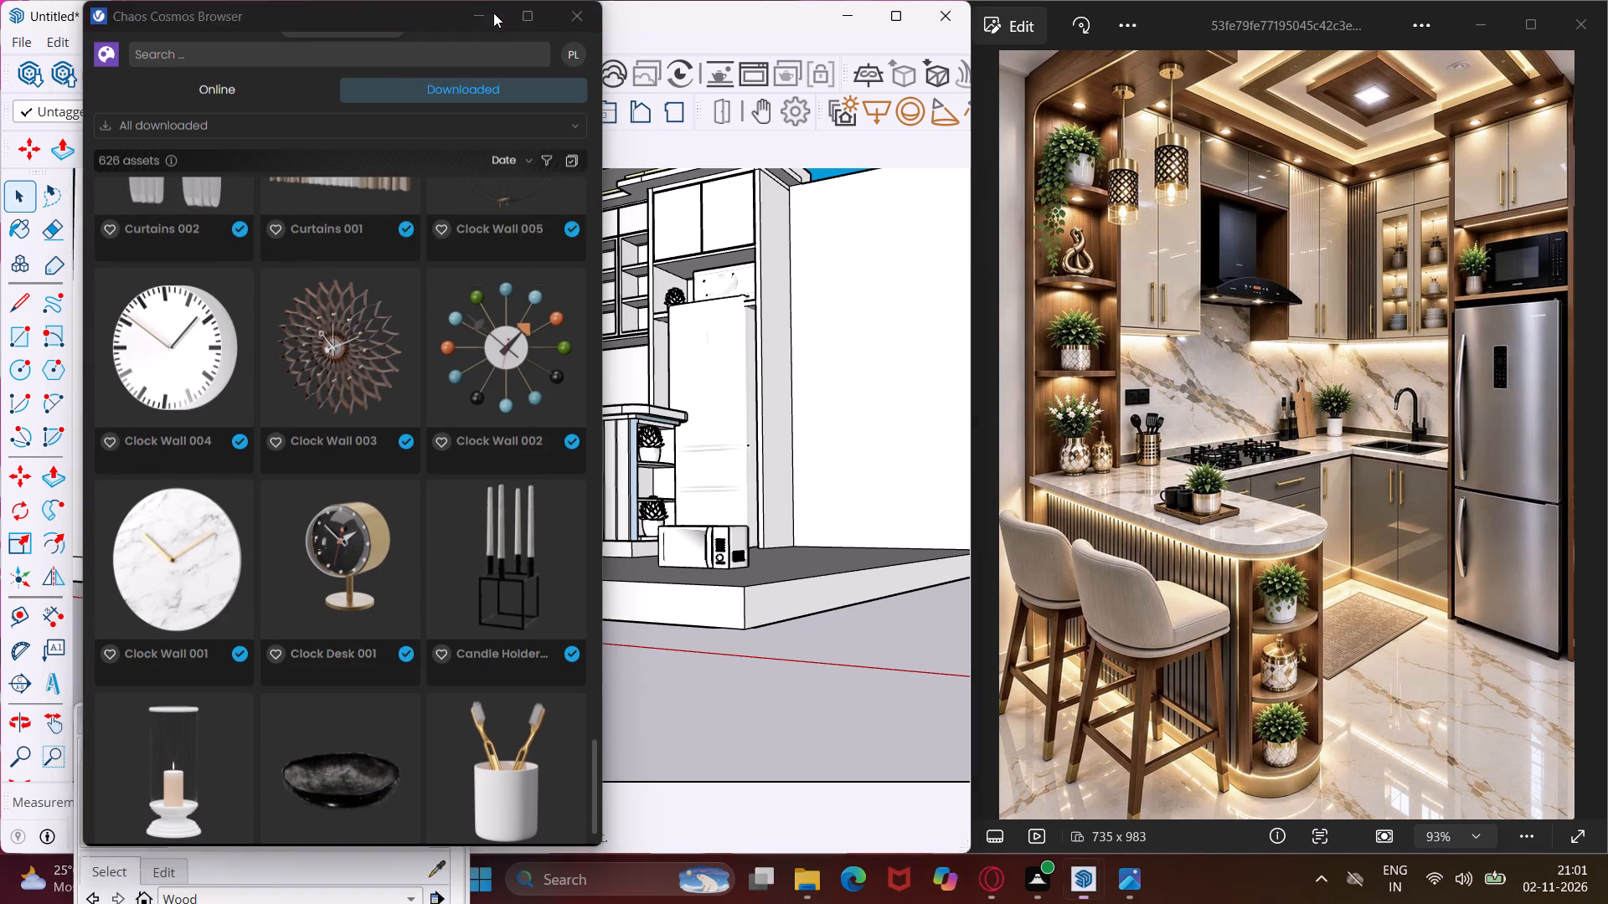
# Delete the existing box-shaped appliance from the shelf niche above the refrigerator.
pyautogui.scroll(4, 736, 278)
pyautogui.moveTo(736, 278); pyautogui.dragTo(853, 393, button='middle')
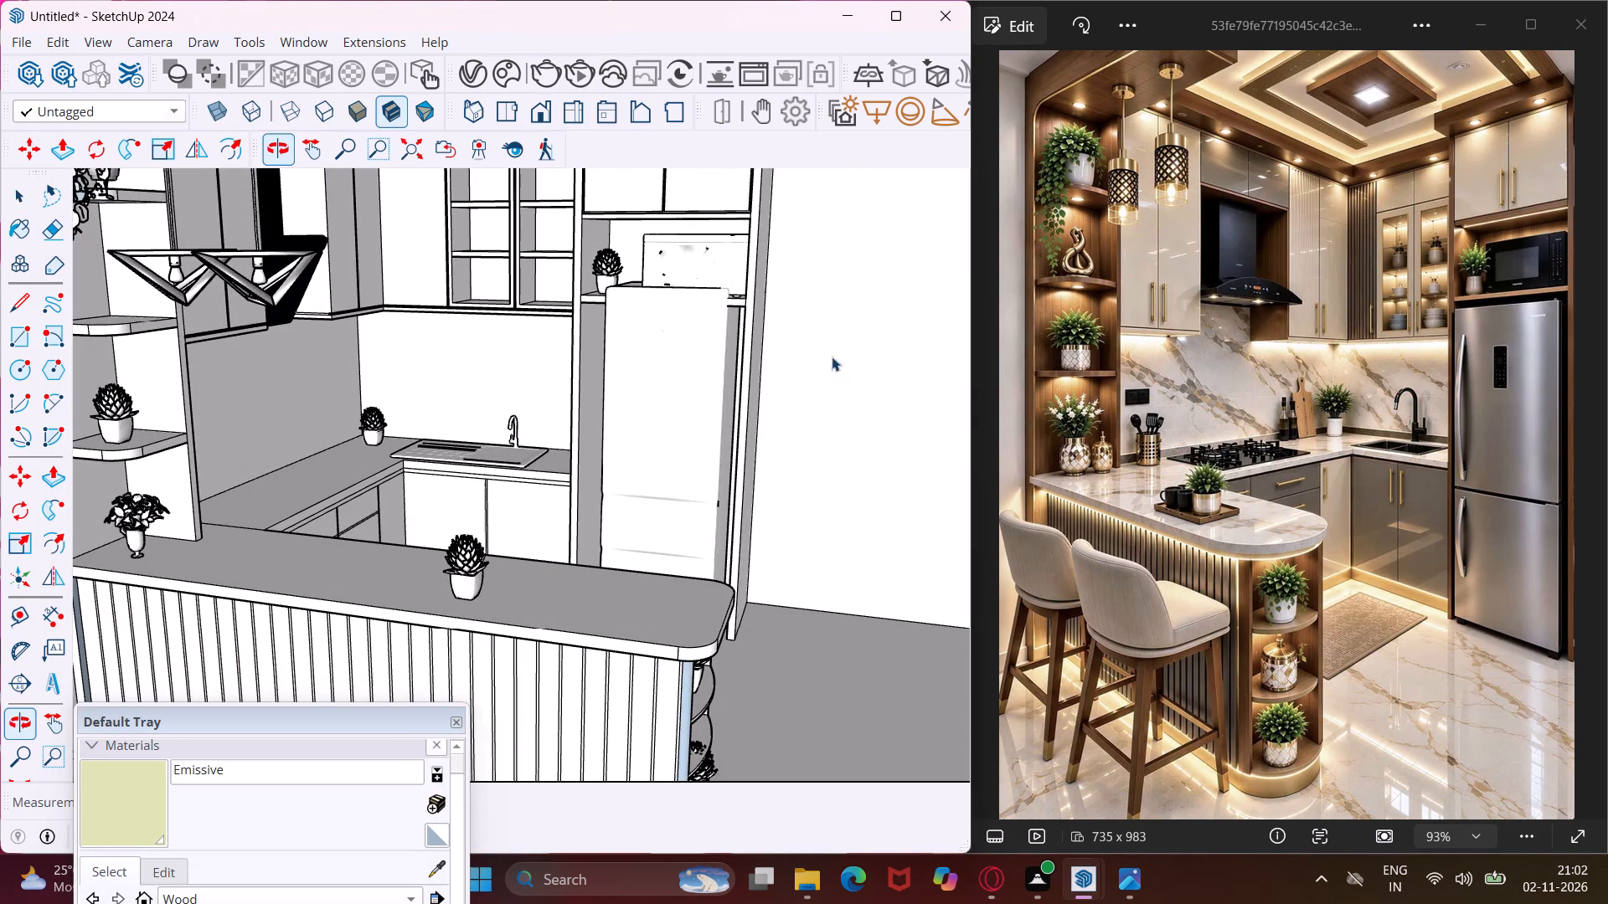
pyautogui.click(721, 257)
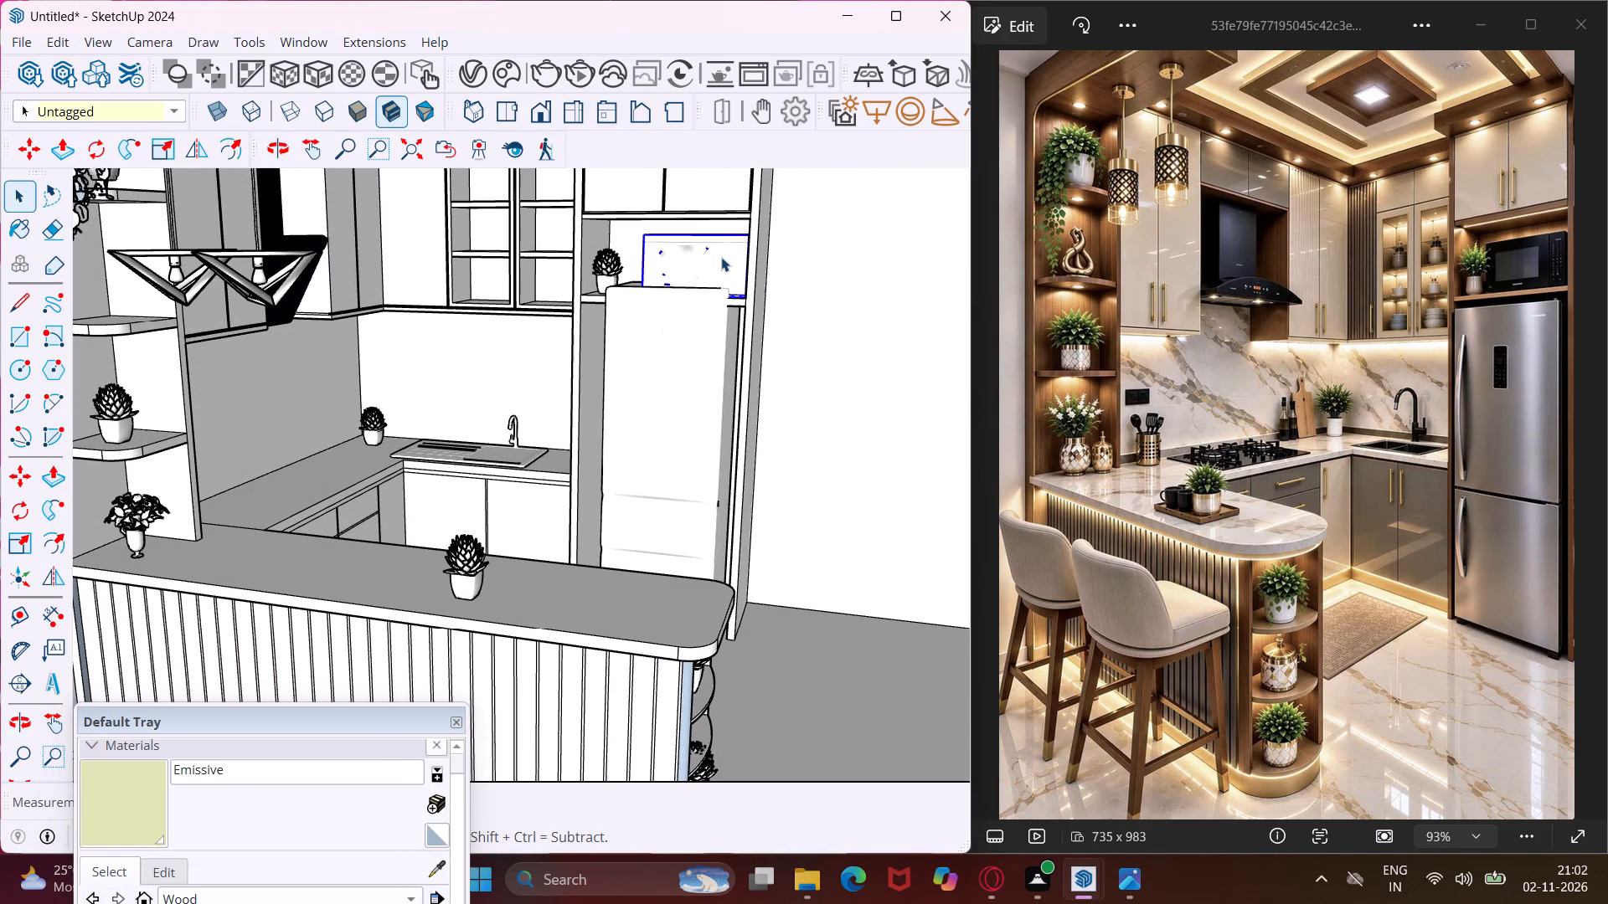
pyautogui.press('Delete')
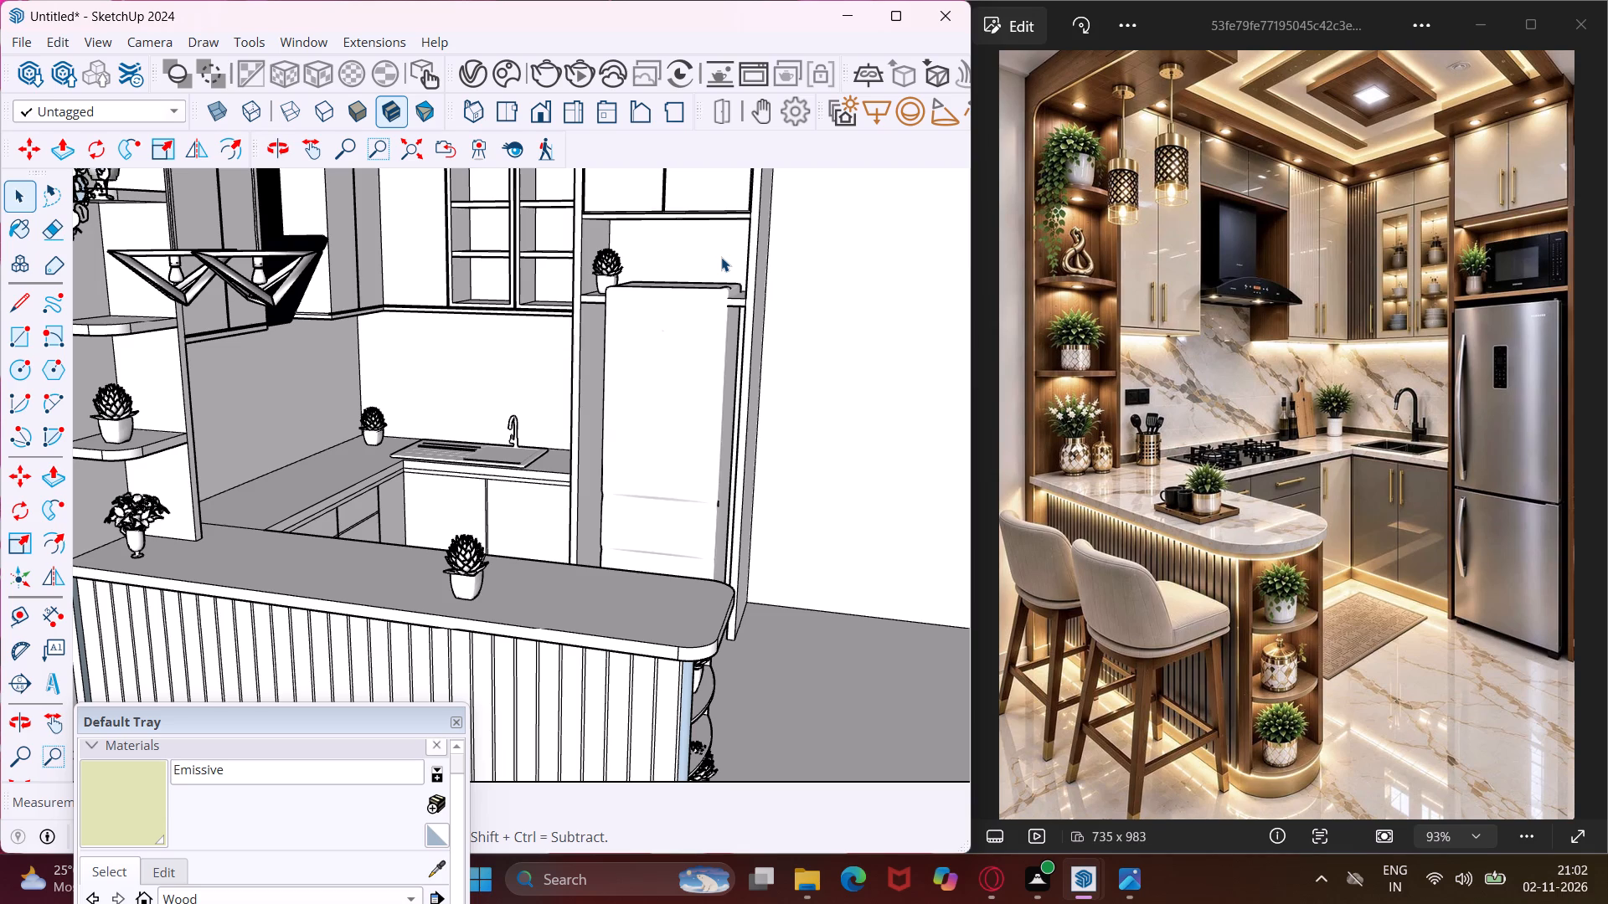
# Scale the refrigerator down in height so its top sits just below the niche shelf above it.
pyautogui.moveTo(707, 282); pyautogui.dragTo(700, 342, button='middle')
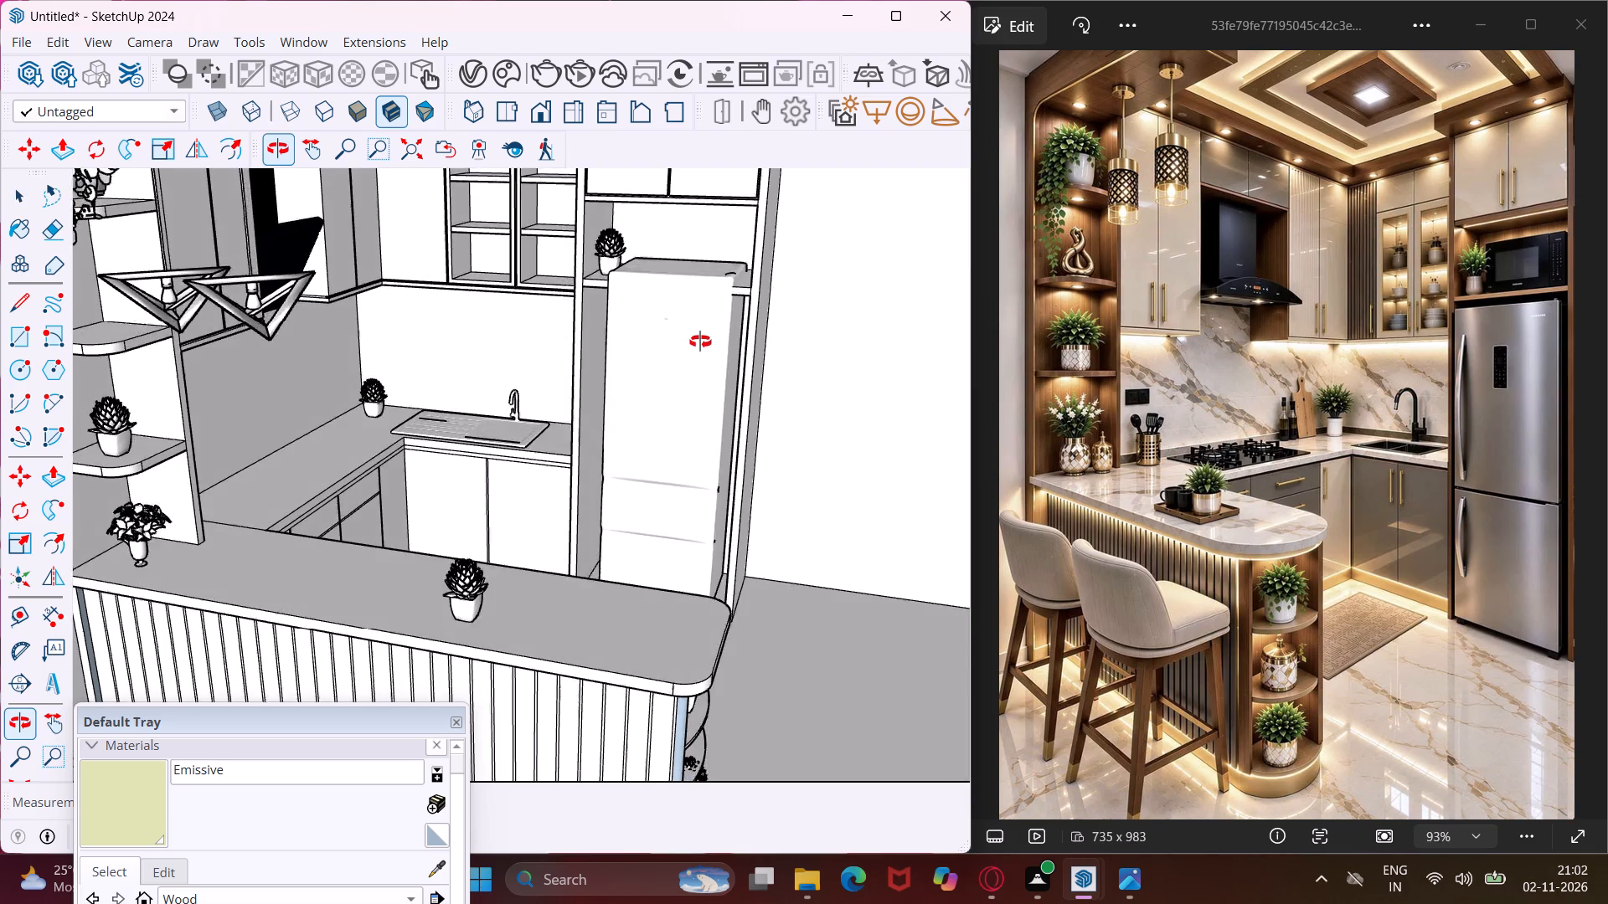
pyautogui.moveTo(700, 342); pyautogui.dragTo(694, 365, button='middle')
pyautogui.scroll(4, 689, 247)
pyautogui.click(729, 274)
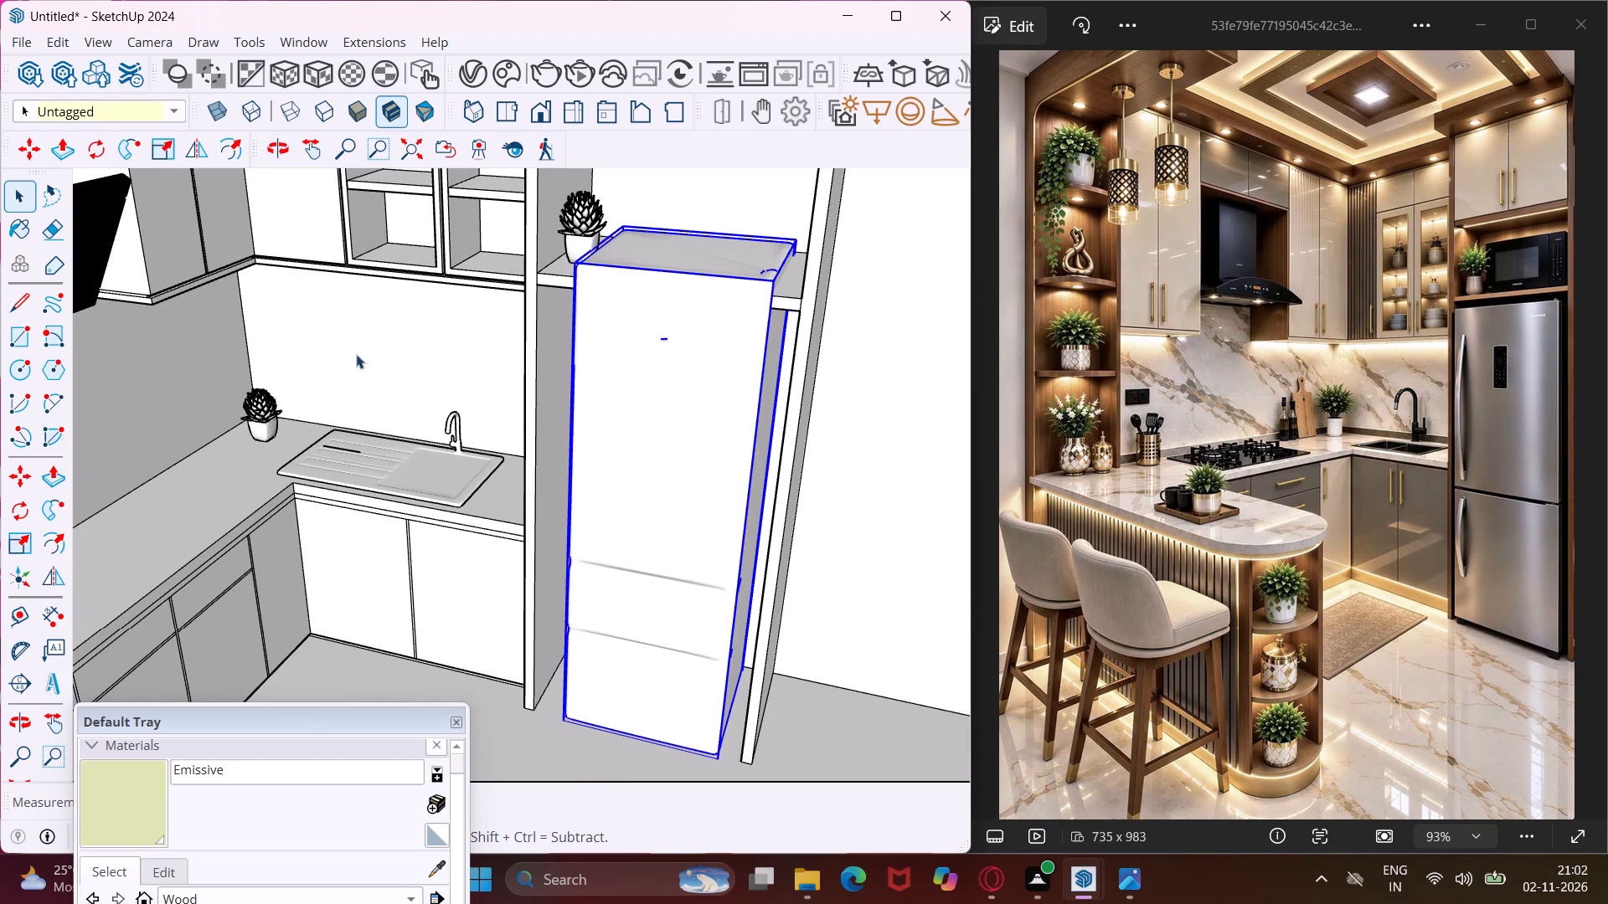
pyautogui.click(6, 544)
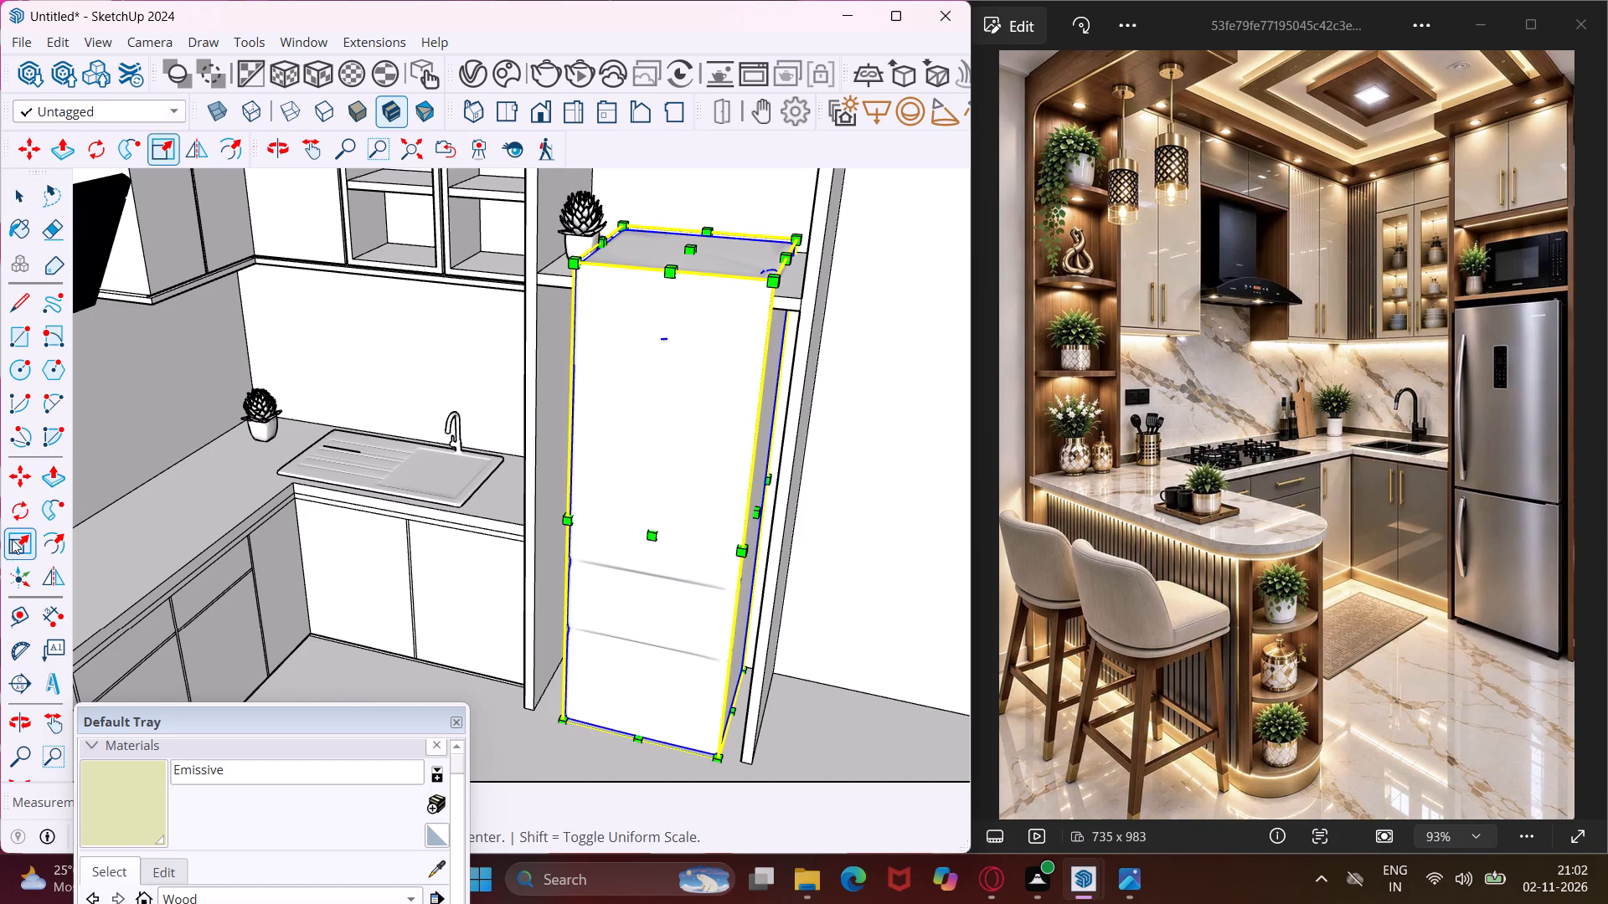
pyautogui.click(686, 255)
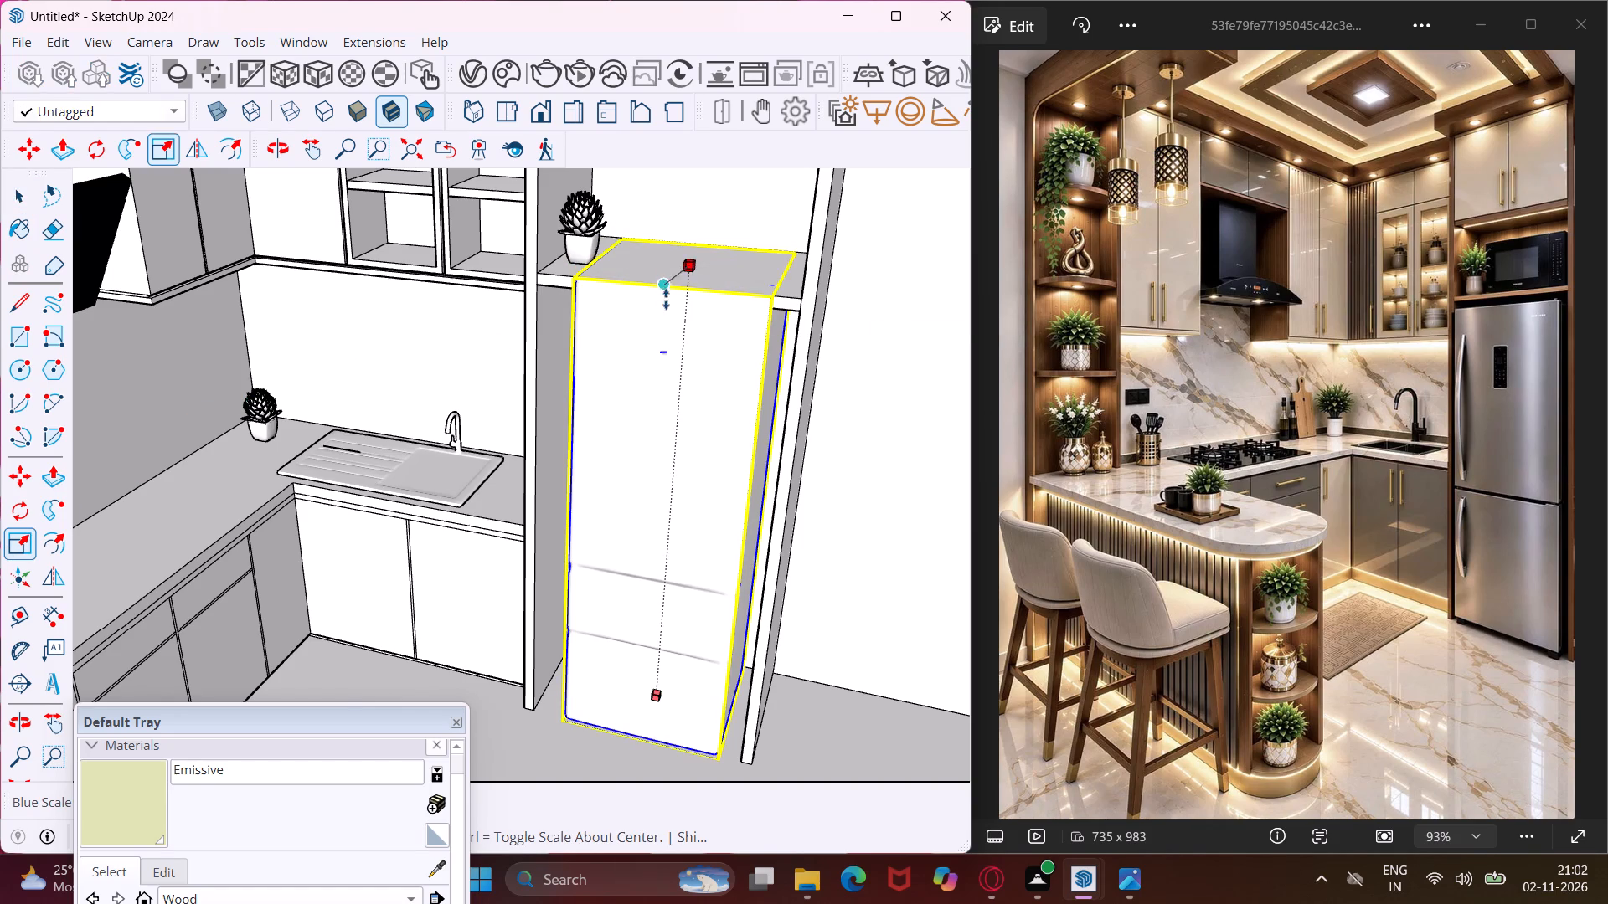
pyautogui.moveTo(664, 308); pyautogui.dragTo(740, 100, button='middle')
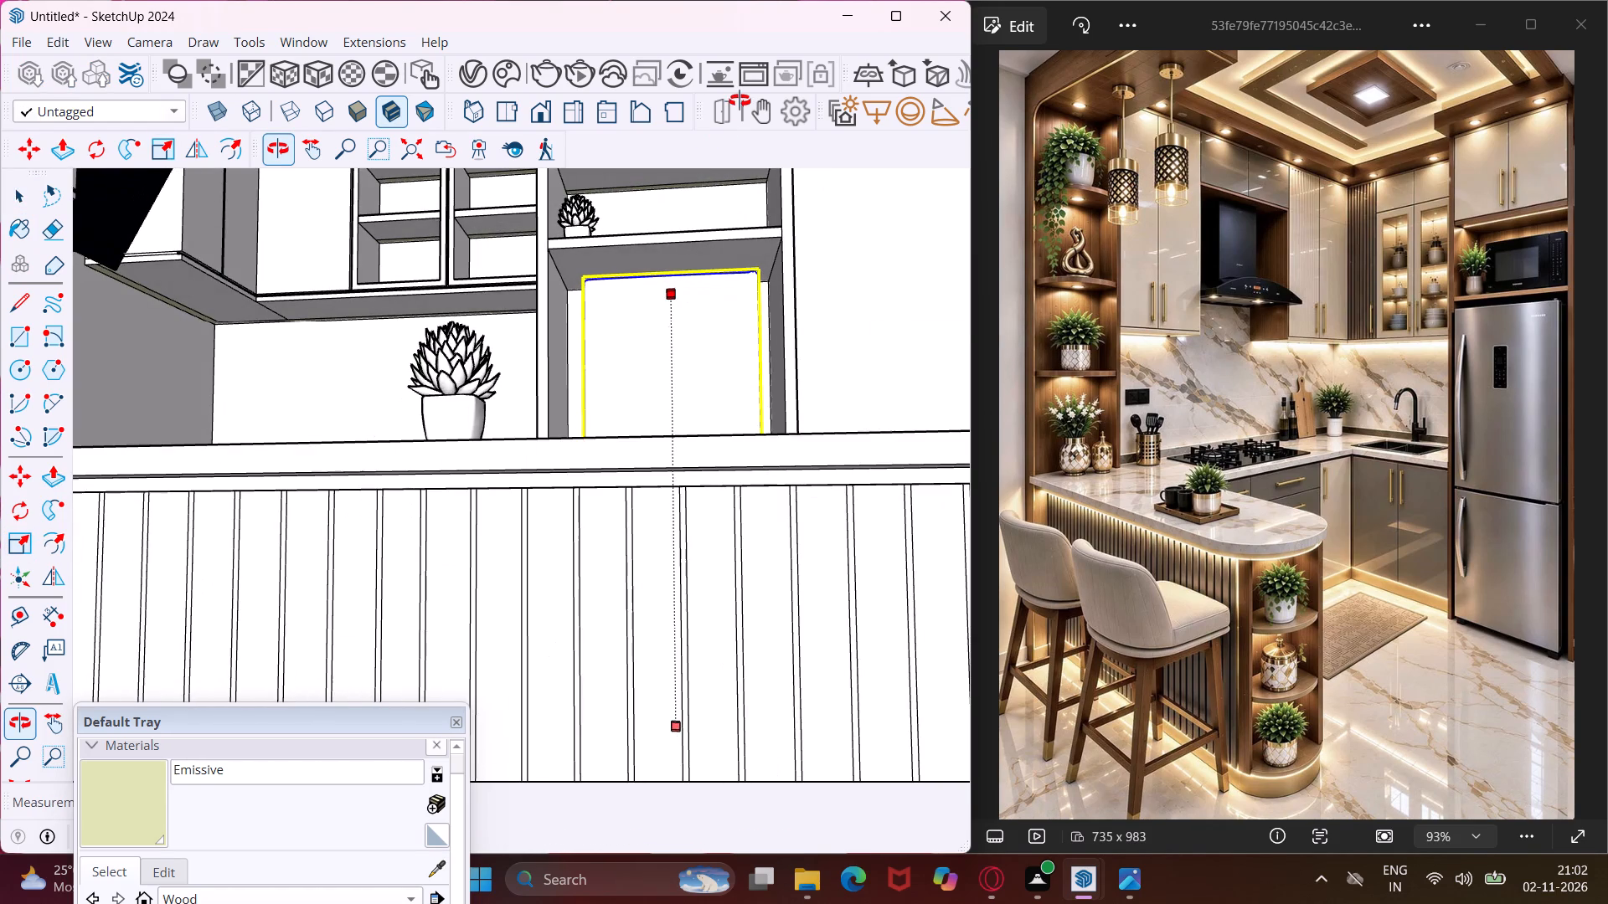
pyautogui.moveTo(740, 100); pyautogui.dragTo(734, 110, button='middle')
pyautogui.scroll(3, 574, 267)
pyautogui.click(564, 270)
pyautogui.moveTo(564, 270); pyautogui.dragTo(549, 326, button='middle')
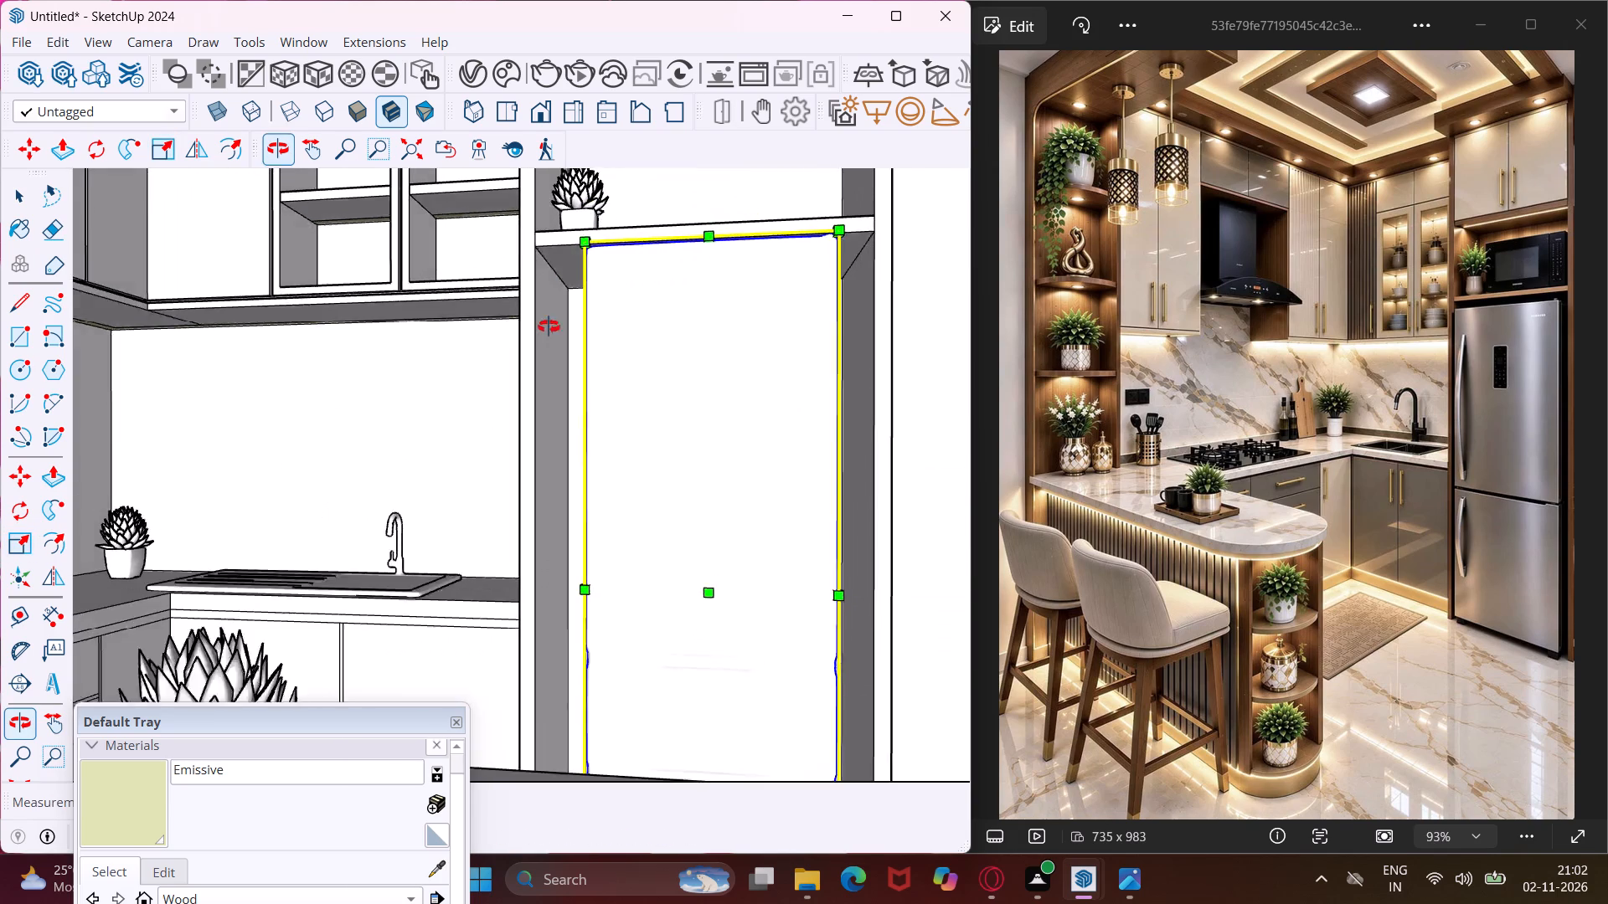
pyautogui.moveTo(549, 326); pyautogui.dragTo(481, 455, button='middle')
pyautogui.scroll(-11, 572, 233)
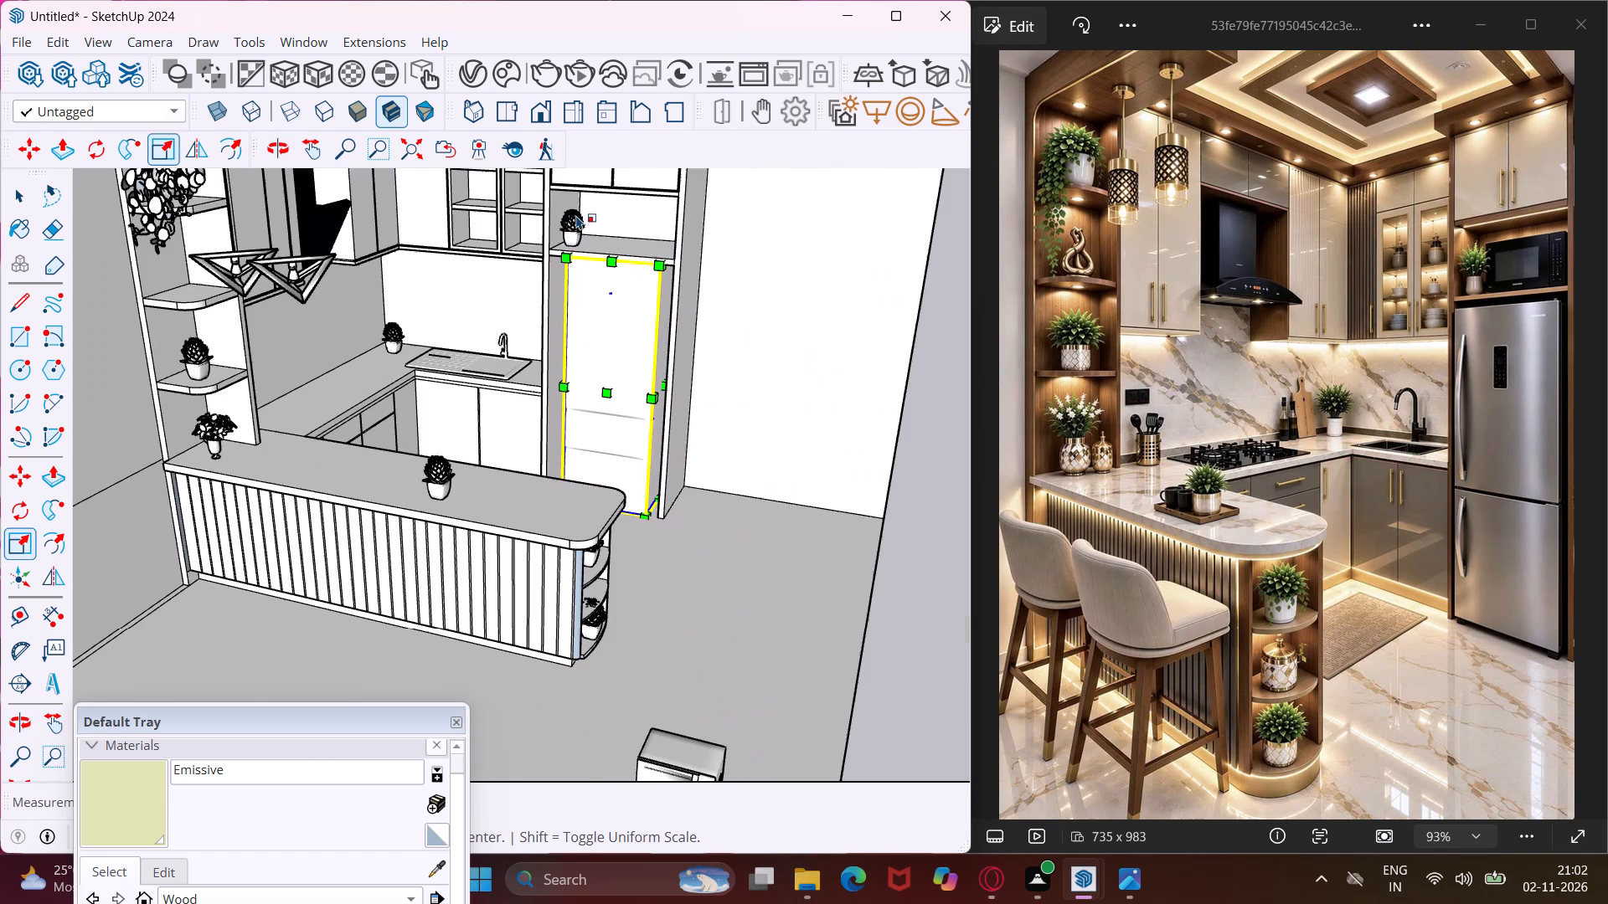
pyautogui.press('Escape')
pyautogui.press('space')
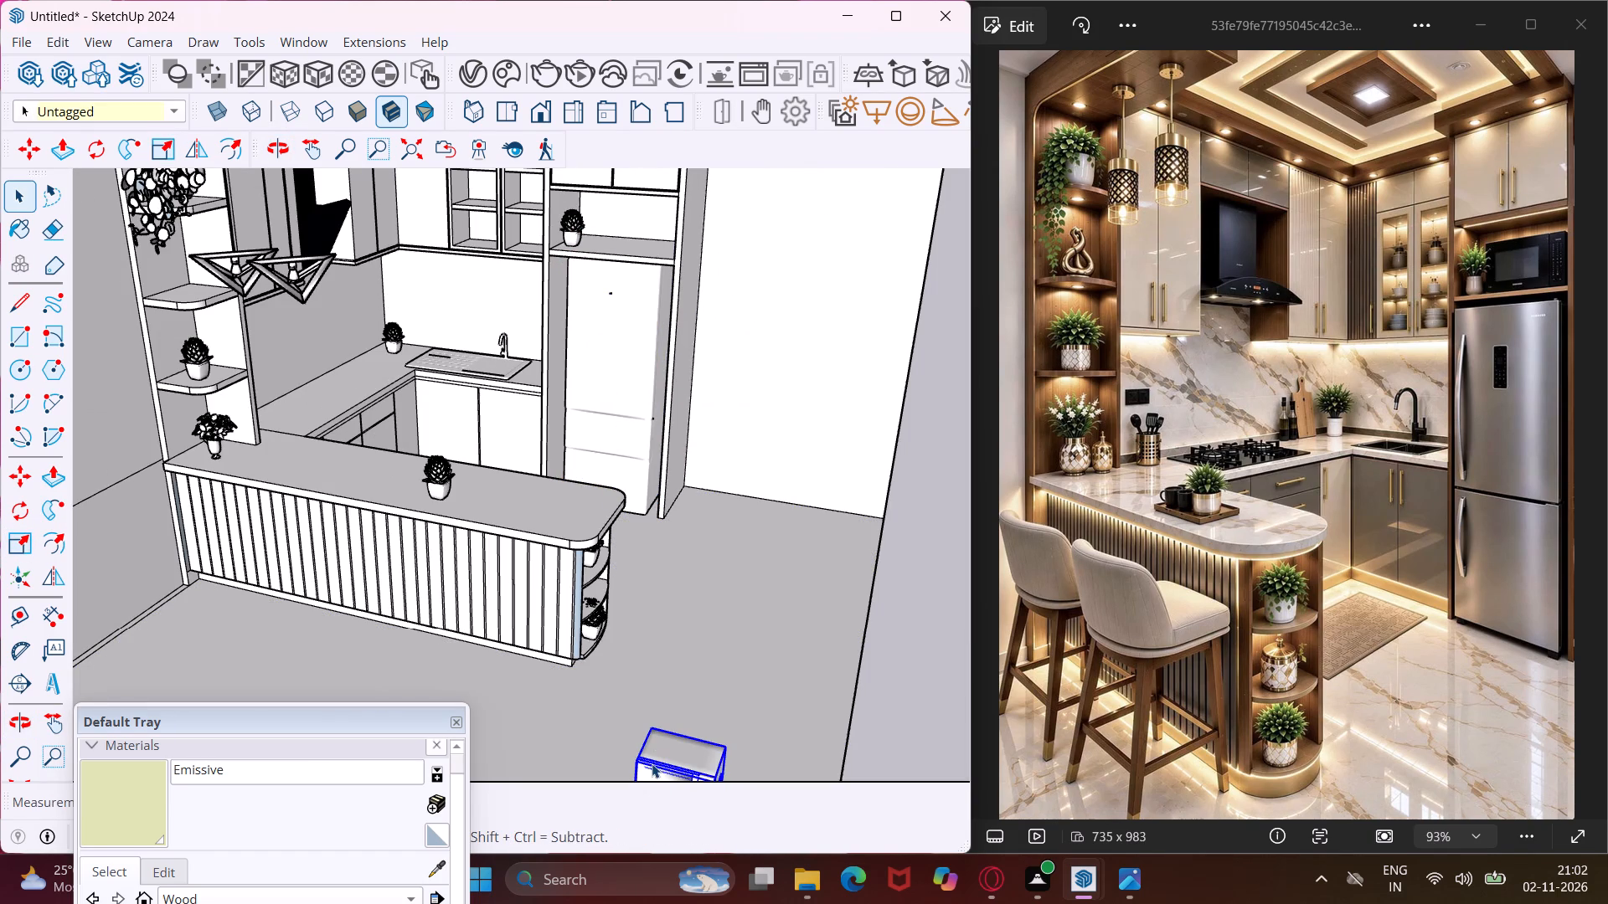
# Move the Microwave 116-11 from the floor onto the shelf above the refrigerator, beside the potted plant.
pyautogui.click(652, 763)
pyautogui.scroll(-6, 652, 562)
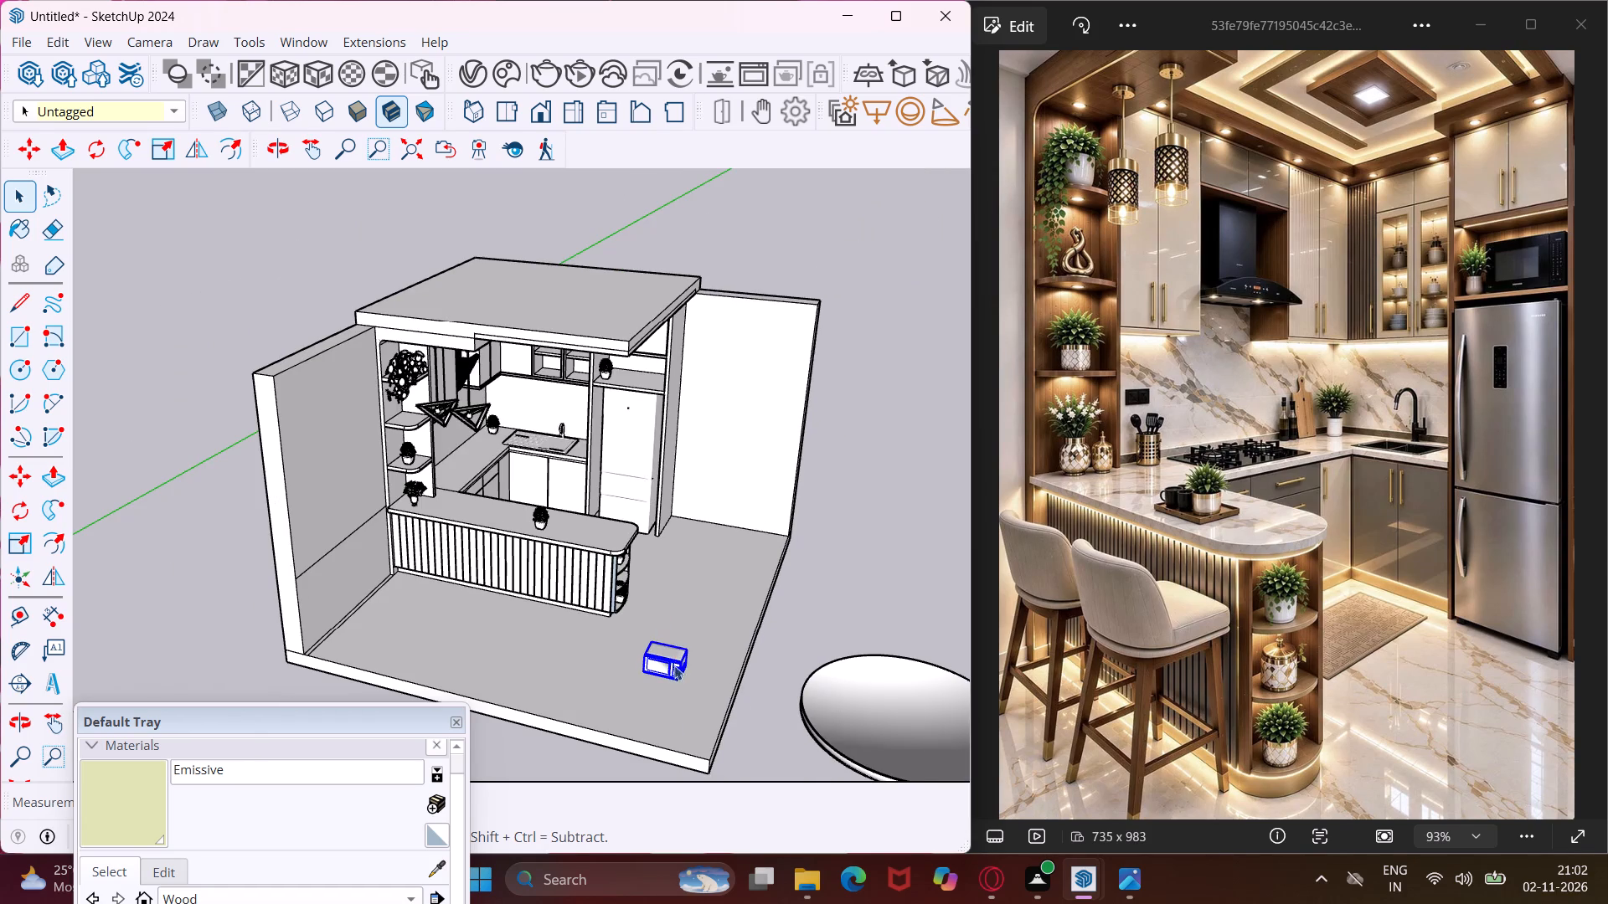
pyautogui.press('m')
pyautogui.scroll(8, 683, 697)
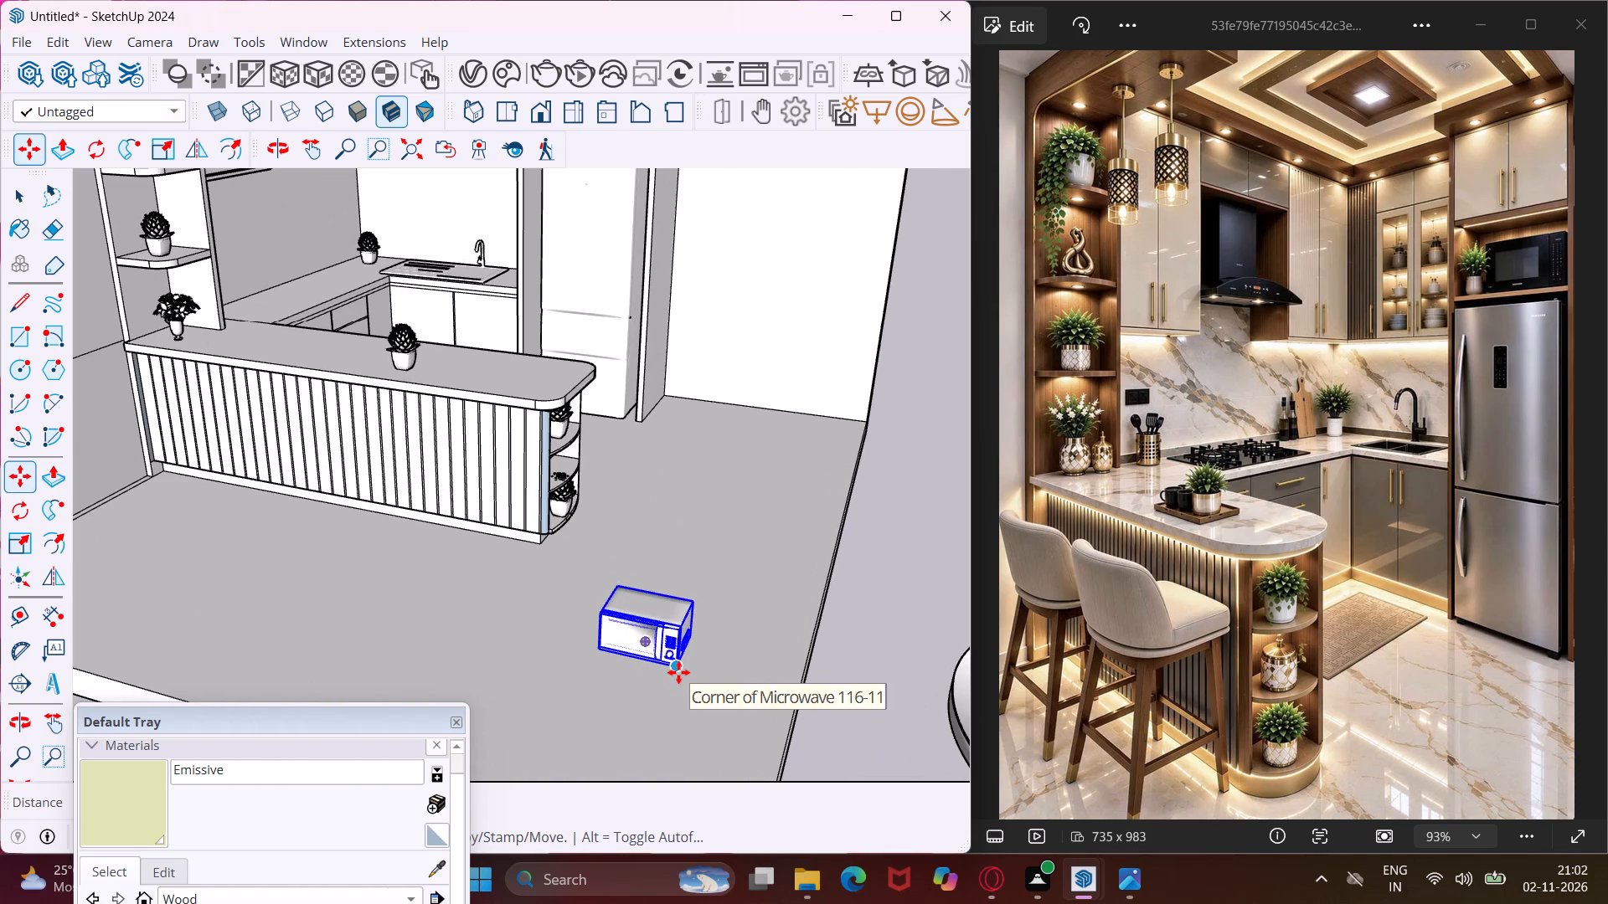
pyautogui.click(678, 672)
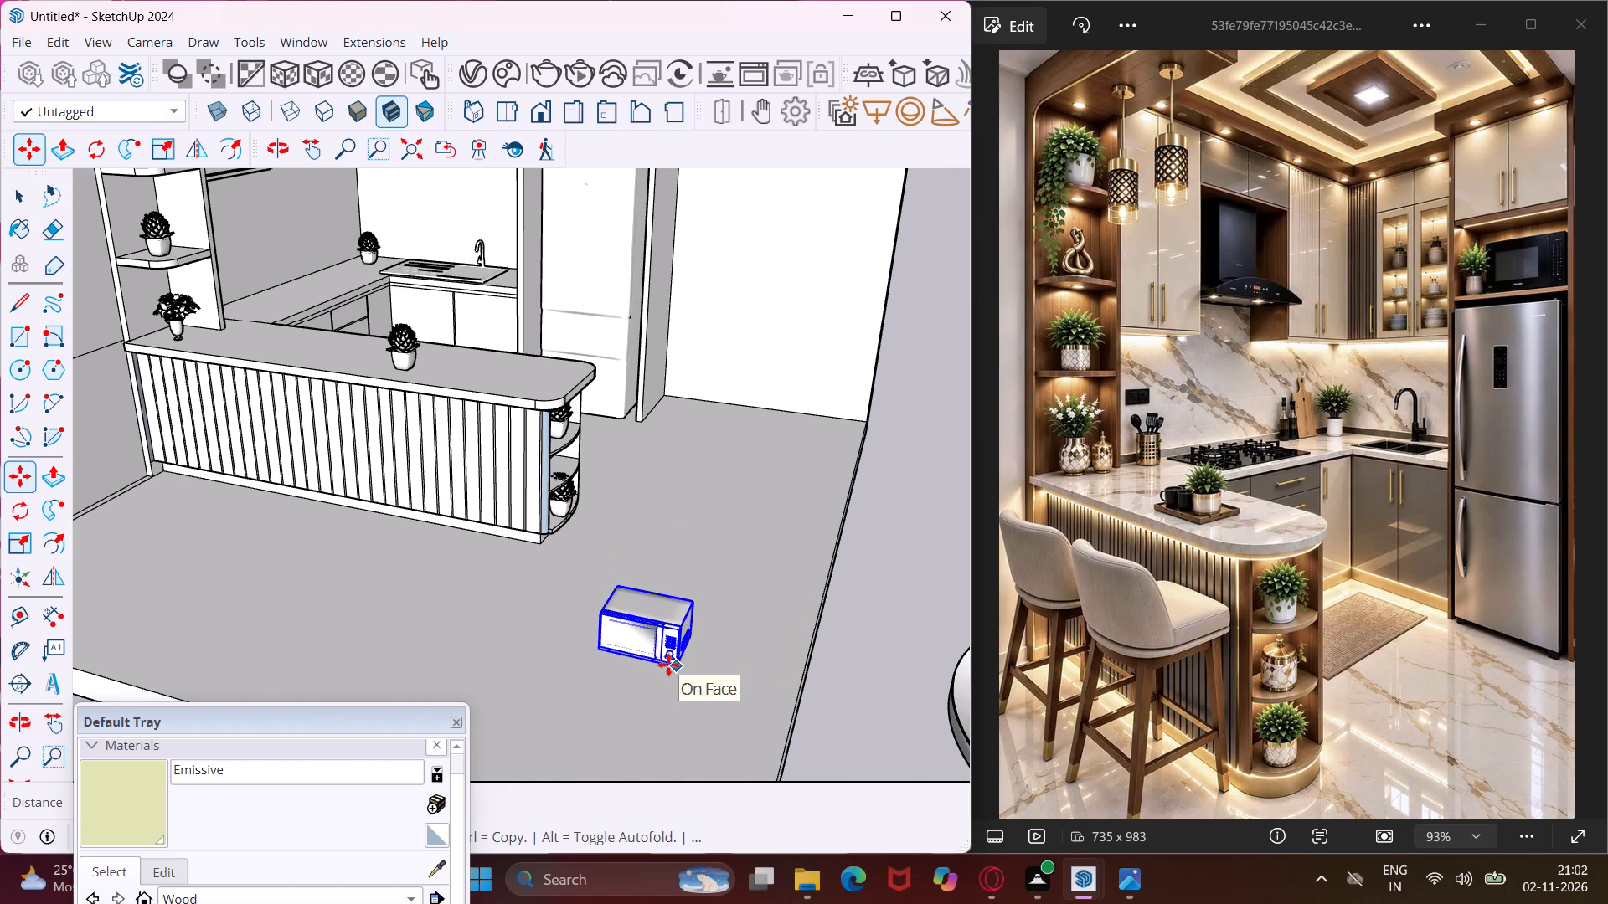
pyautogui.scroll(-9, 668, 665)
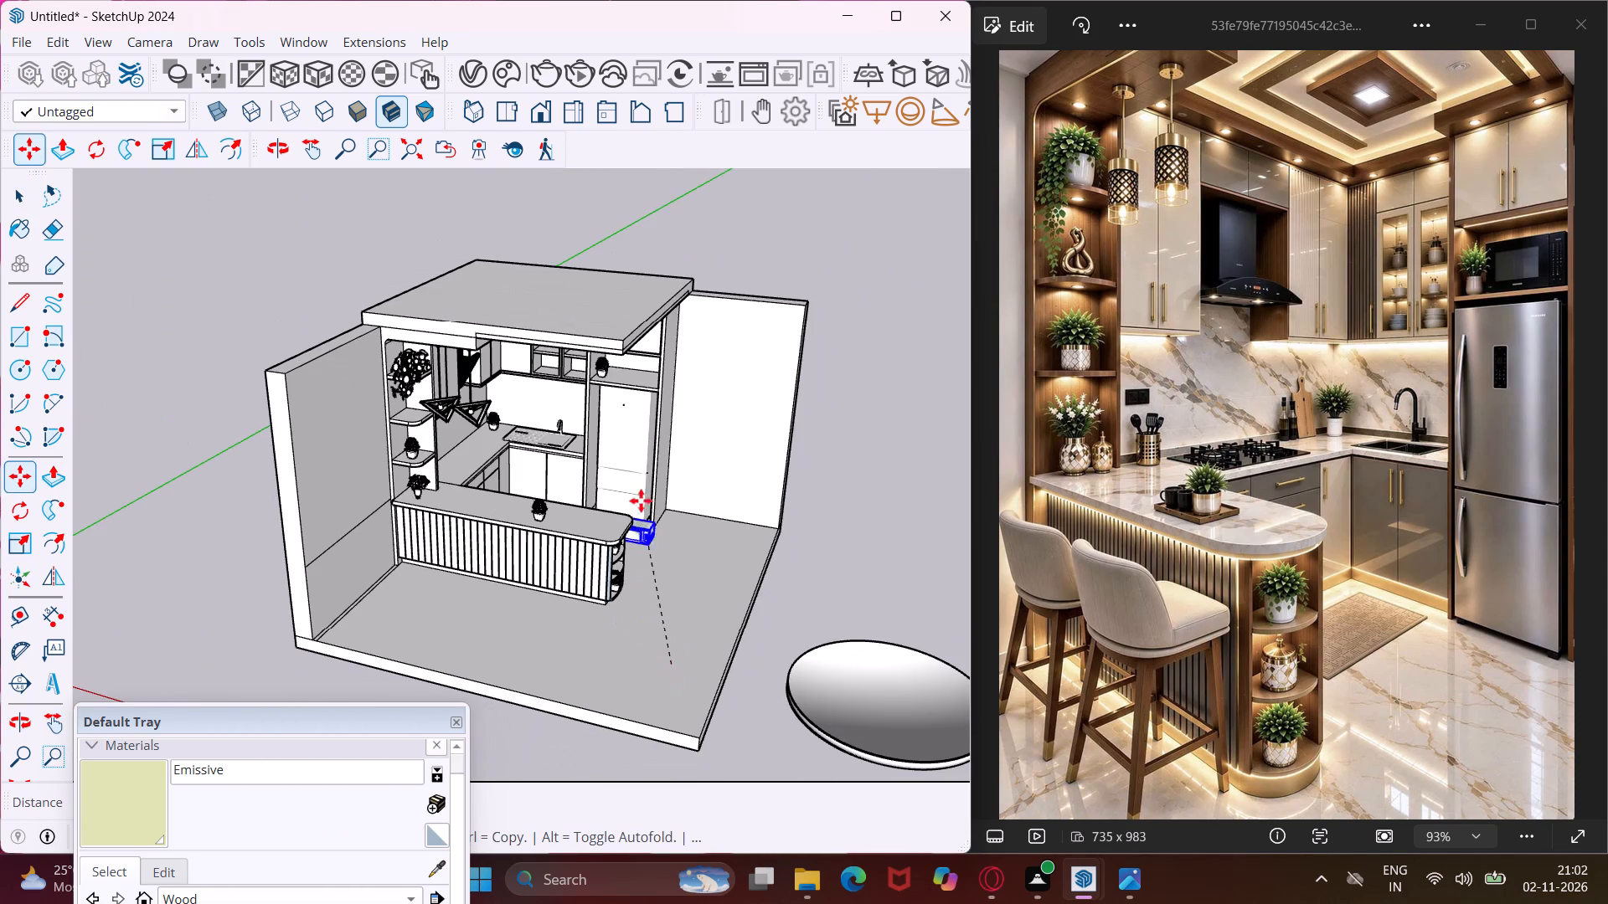
pyautogui.scroll(15, 627, 385)
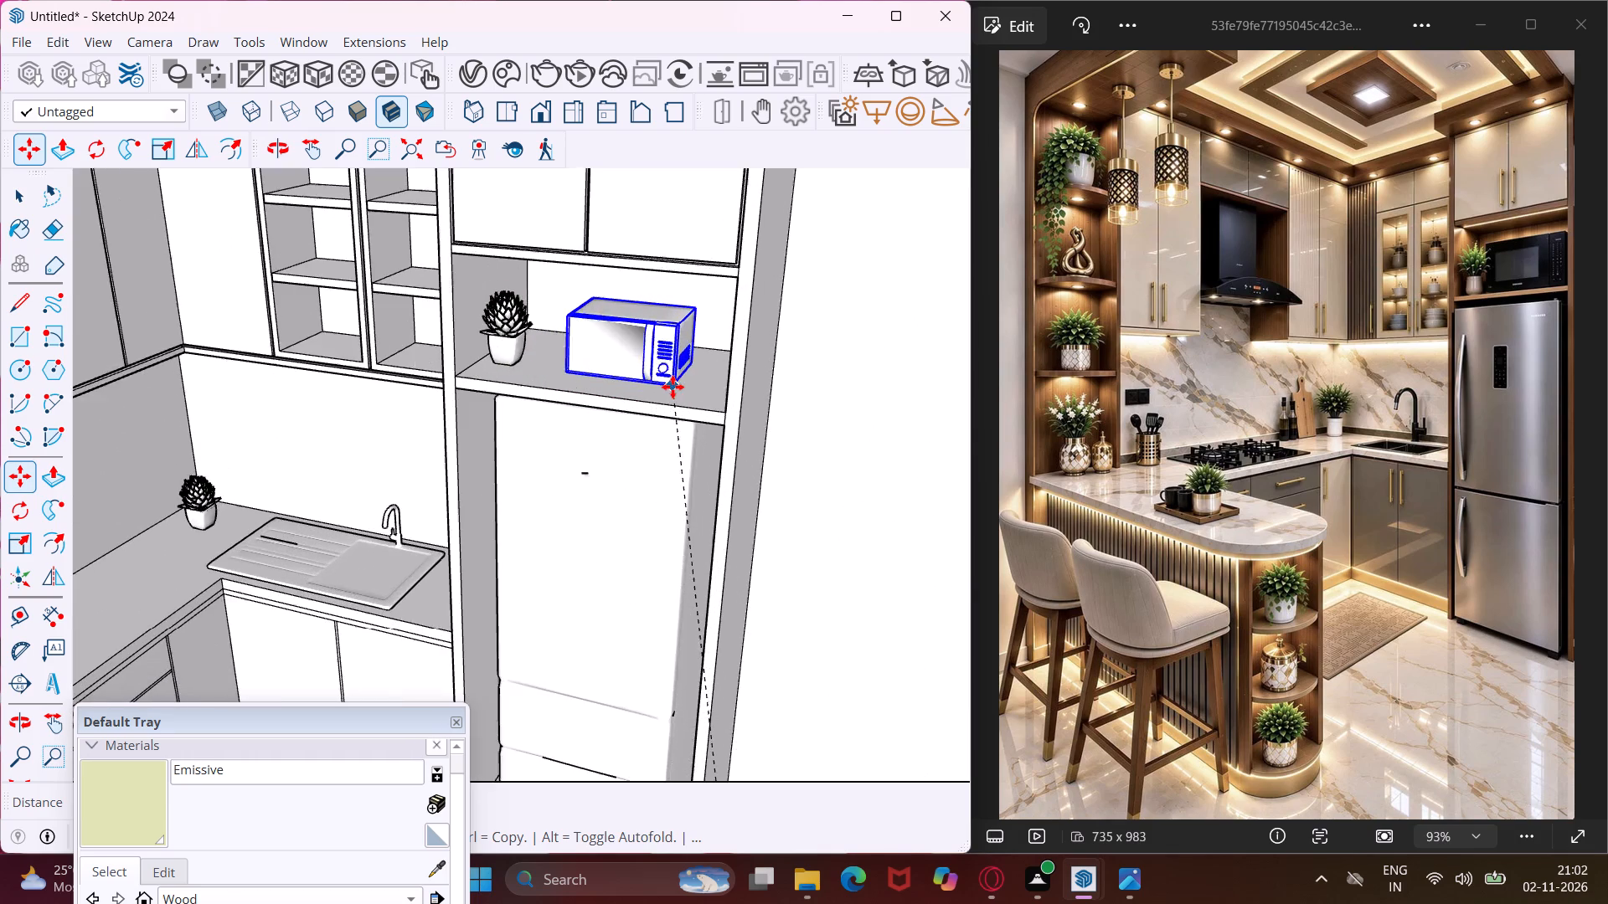
pyautogui.scroll(5, 683, 387)
pyautogui.click(714, 399)
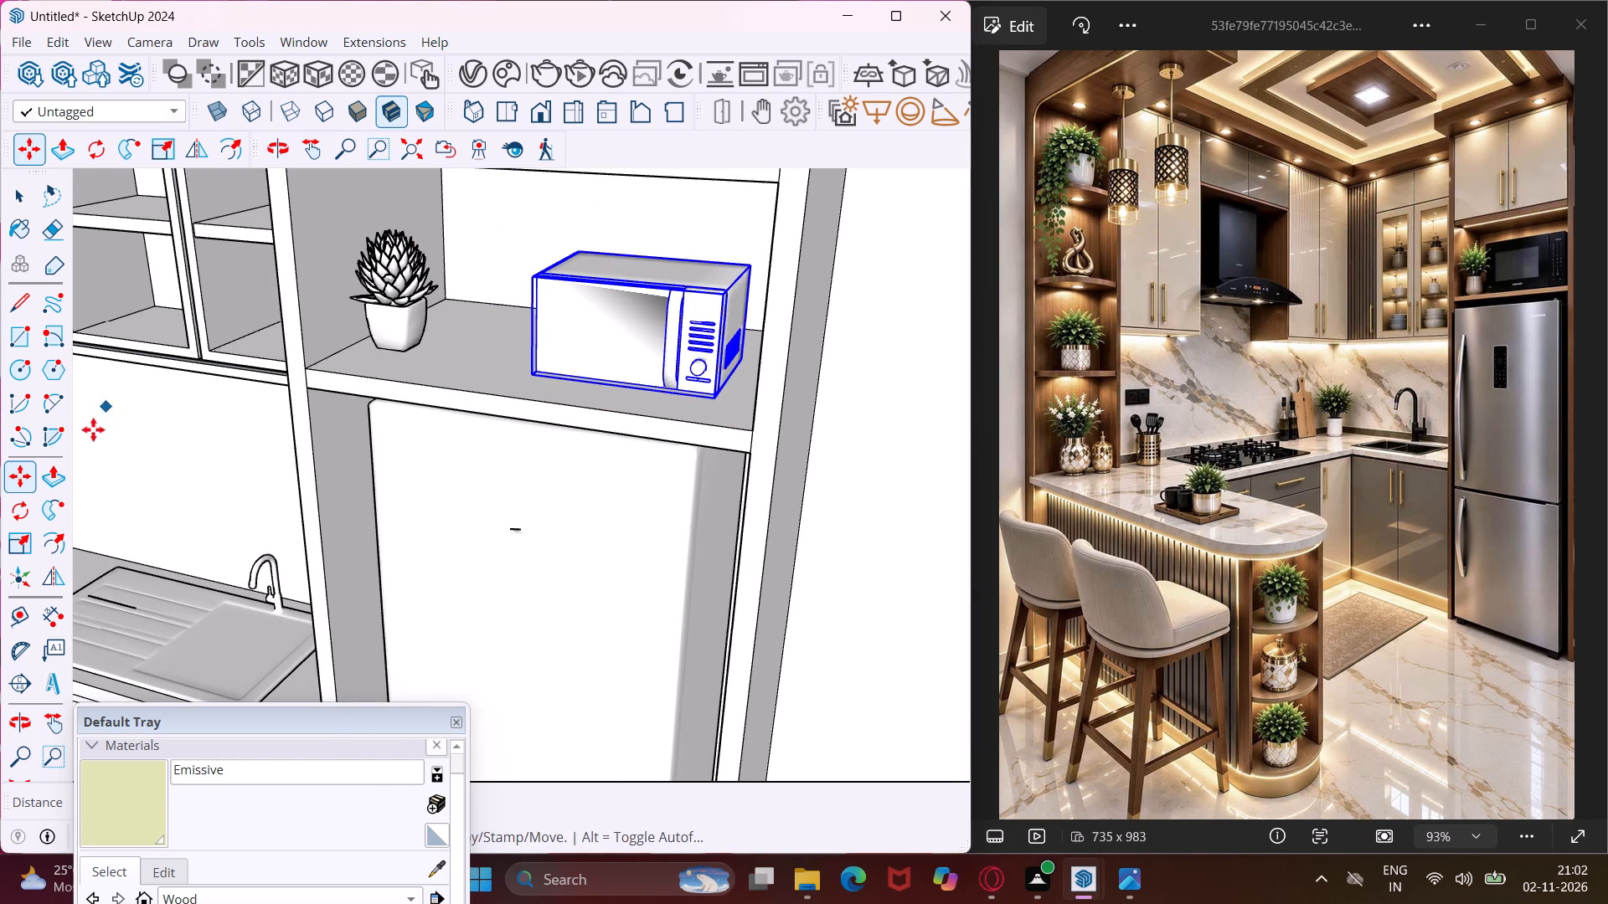
# Scale the microwave wider along the shelf, extending its side toward the potted plant.
pyautogui.click(8, 539)
pyautogui.moveTo(425, 352); pyautogui.dragTo(602, 378, button='middle')
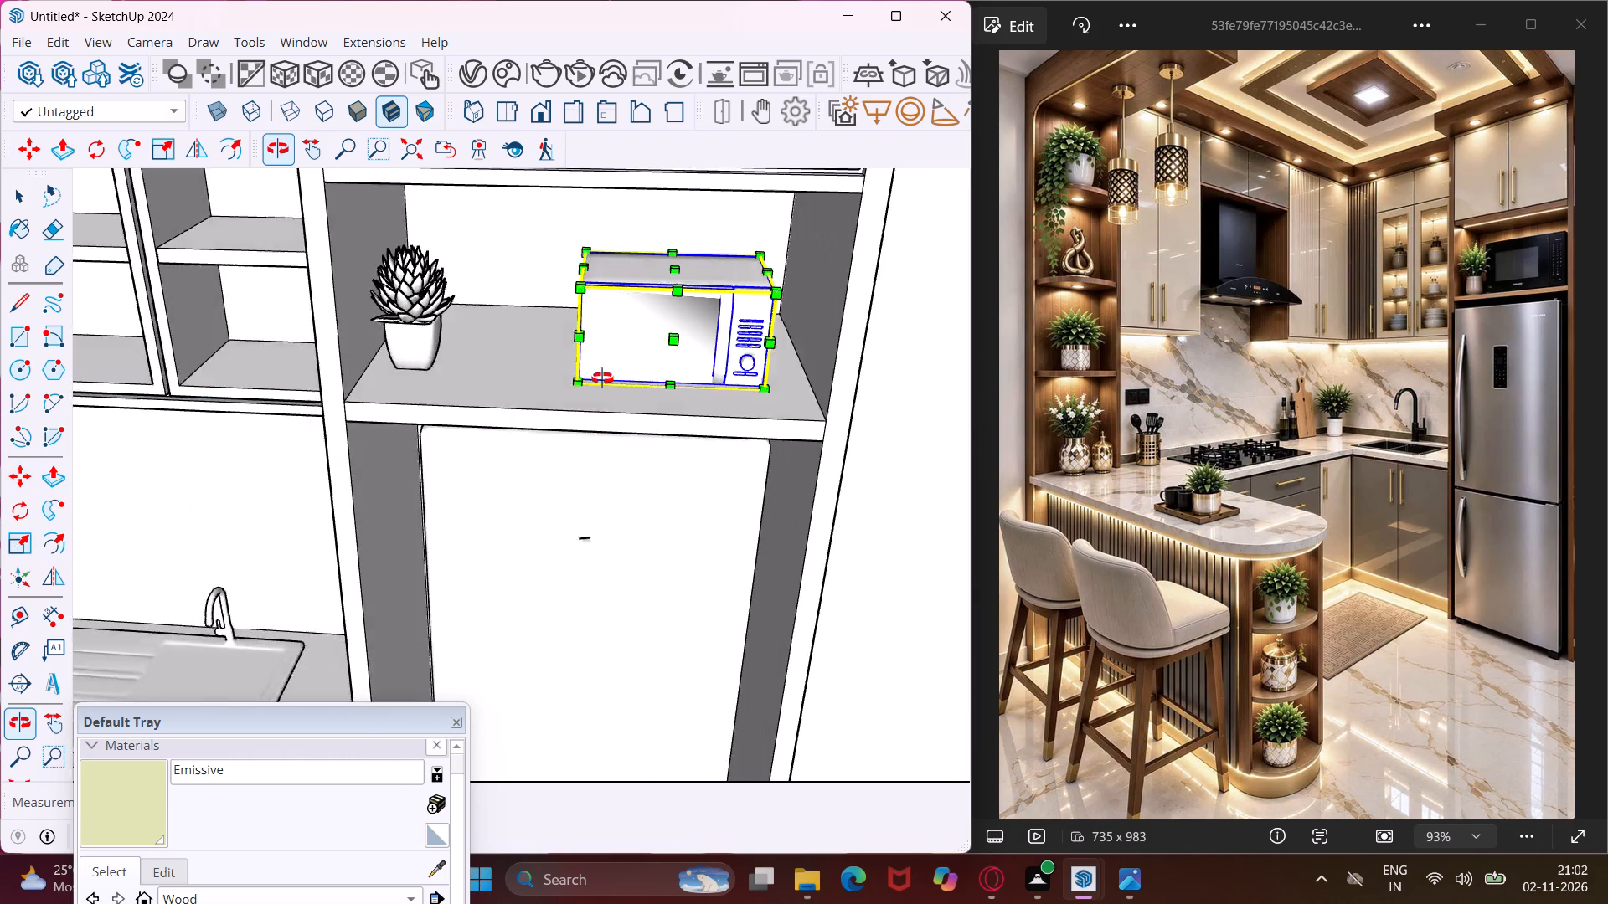
pyautogui.moveTo(602, 378); pyautogui.dragTo(626, 378, button='middle')
pyautogui.scroll(3, 609, 335)
pyautogui.click(594, 301)
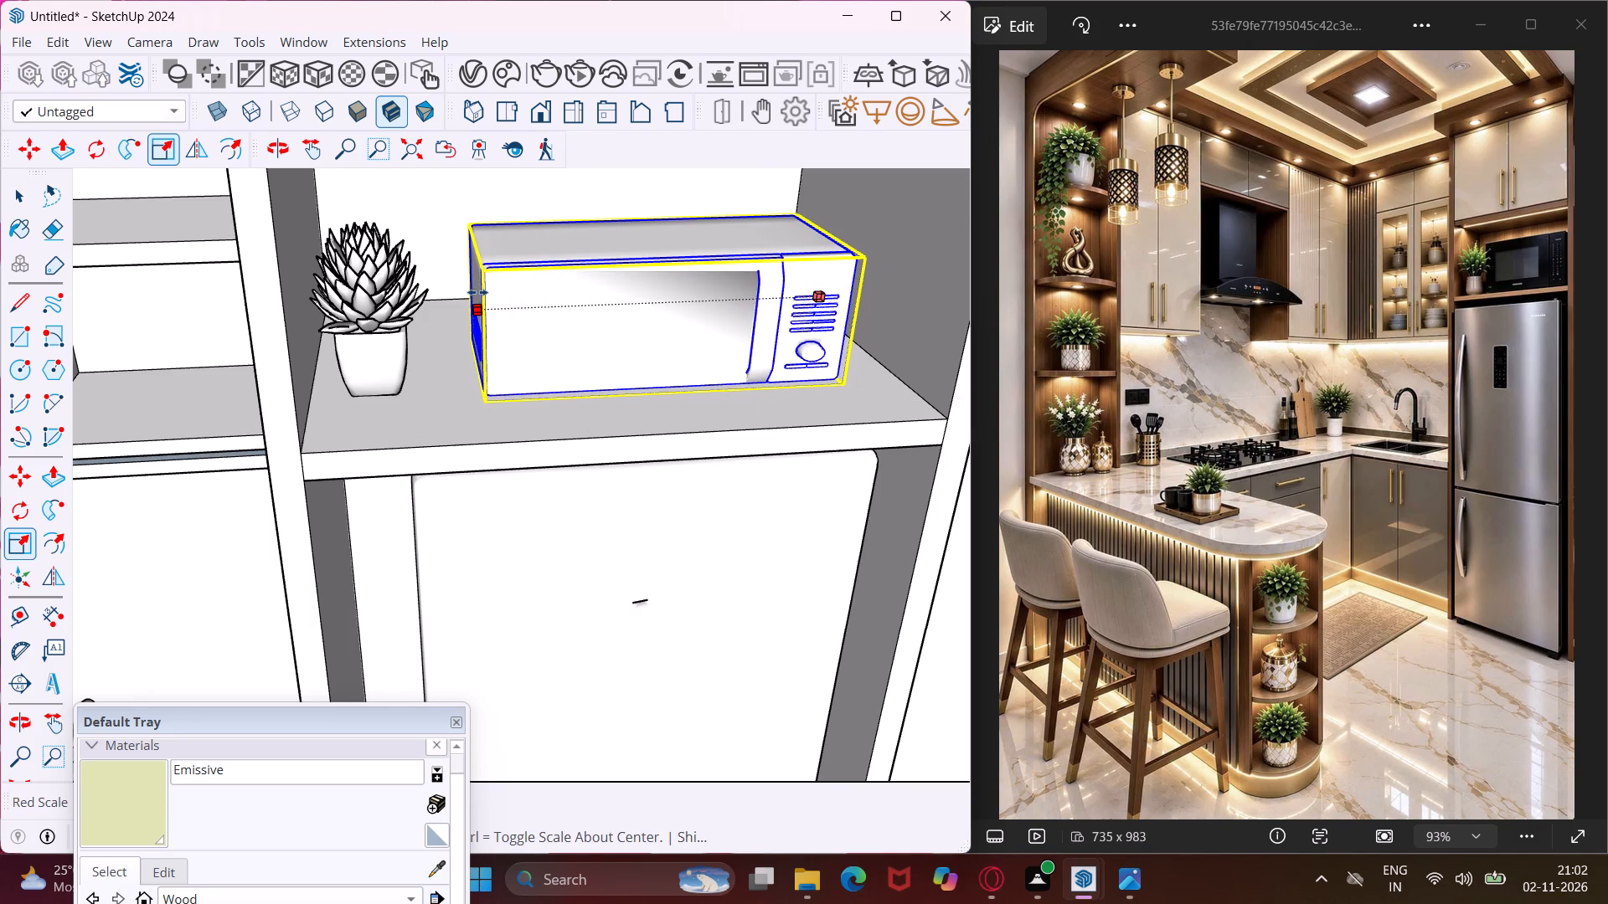
pyautogui.click(477, 292)
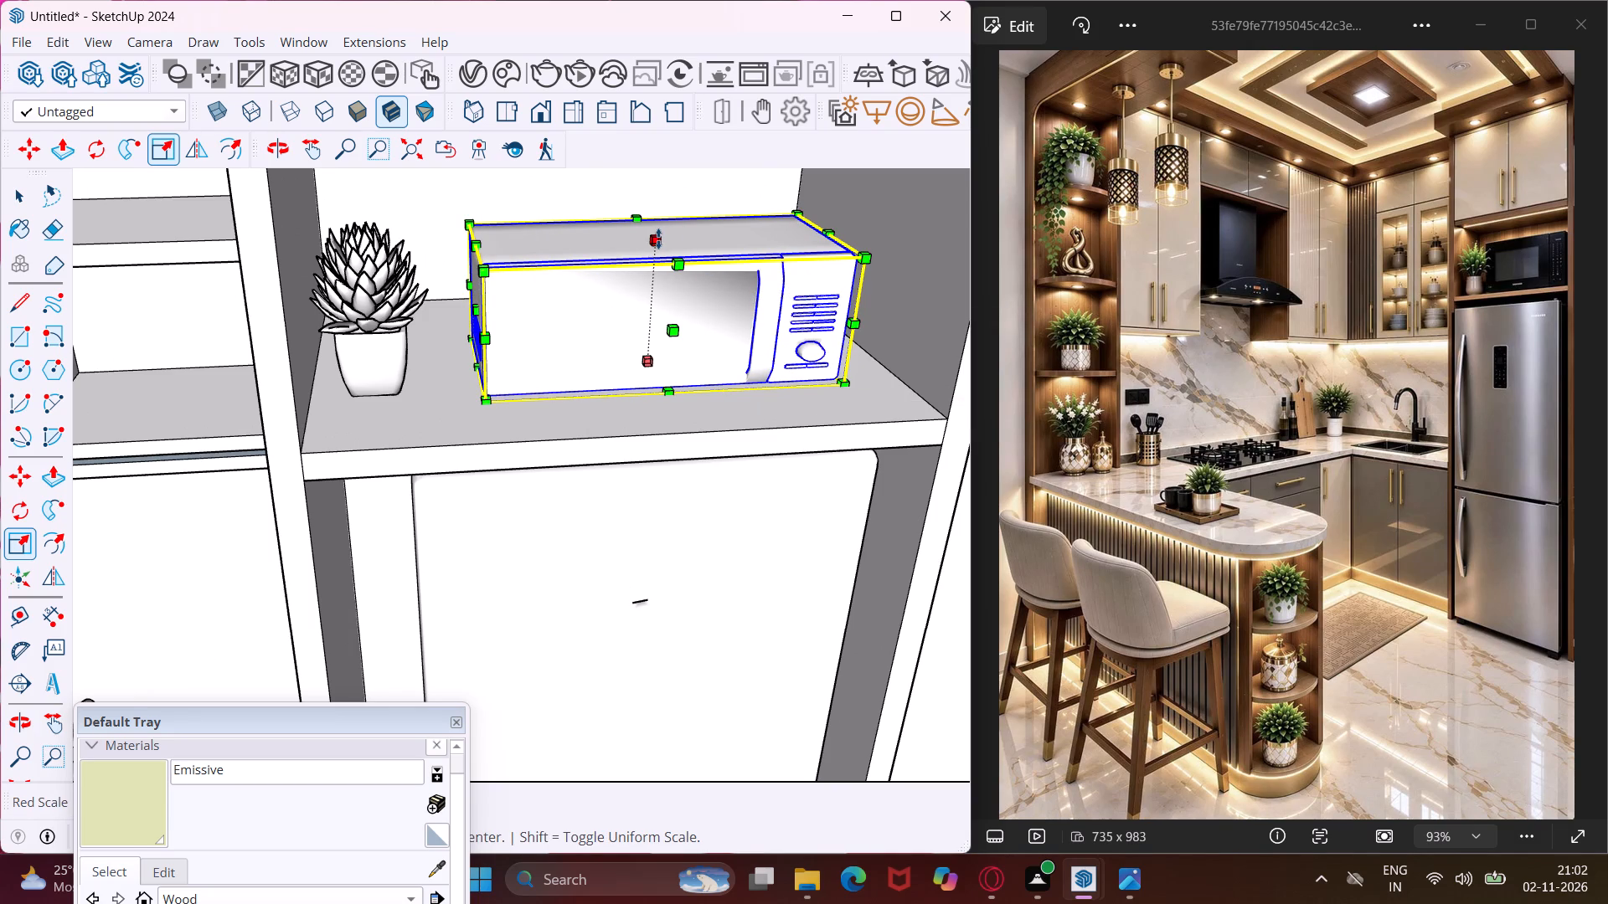
# Scale the microwave taller and deeper, extending its top upward and its front toward the shelf edge.
pyautogui.click(658, 239)
pyautogui.click(662, 199)
pyautogui.scroll(2, 682, 283)
pyautogui.click(677, 317)
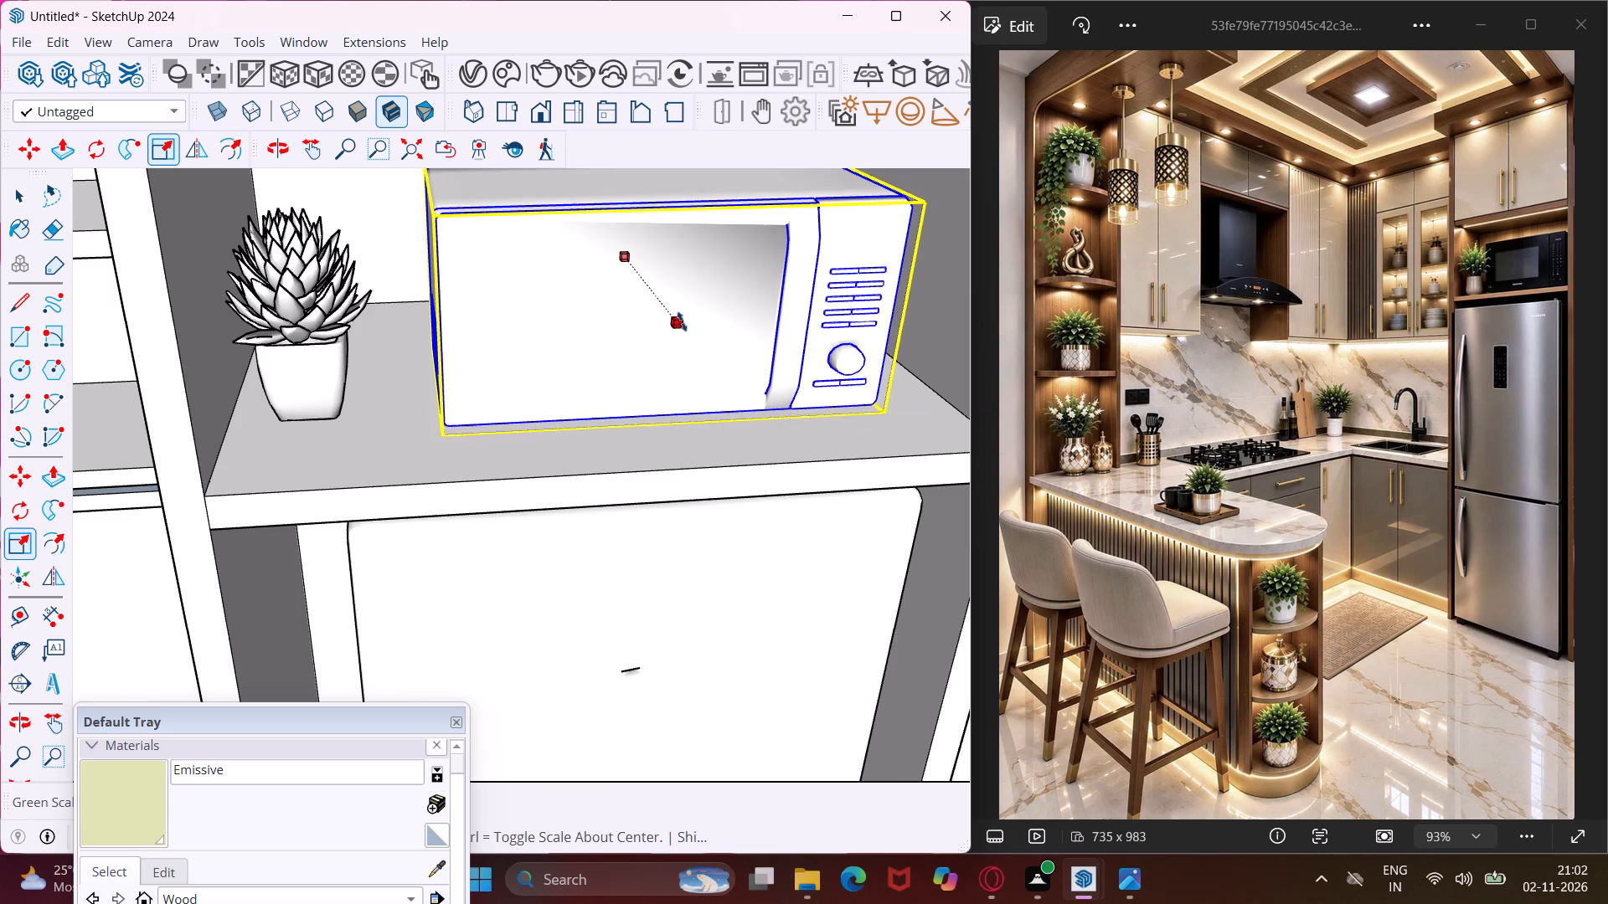
pyautogui.click(696, 351)
# Scale the microwave slightly wider along its shelf, extending the side that faces away from the potted plant.
pyautogui.scroll(-3, 607, 358)
pyautogui.moveTo(695, 331); pyautogui.dragTo(554, 321, button='middle')
pyautogui.moveTo(748, 340); pyautogui.dragTo(726, 336, button='middle')
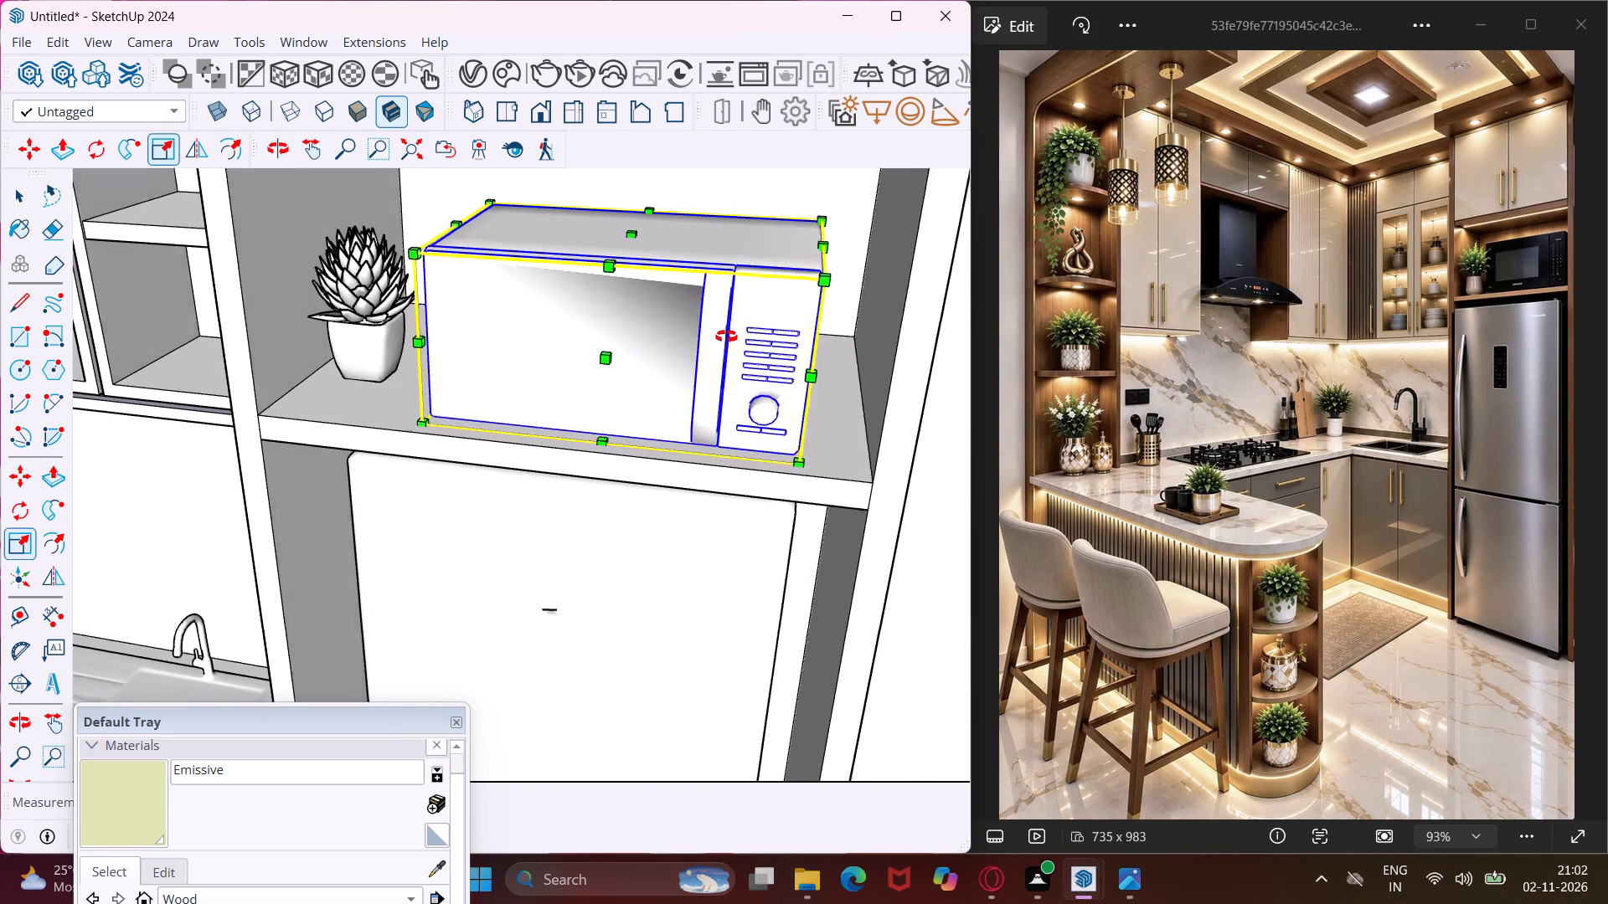
pyautogui.moveTo(726, 336); pyautogui.dragTo(672, 330, button='middle')
pyautogui.click(791, 345)
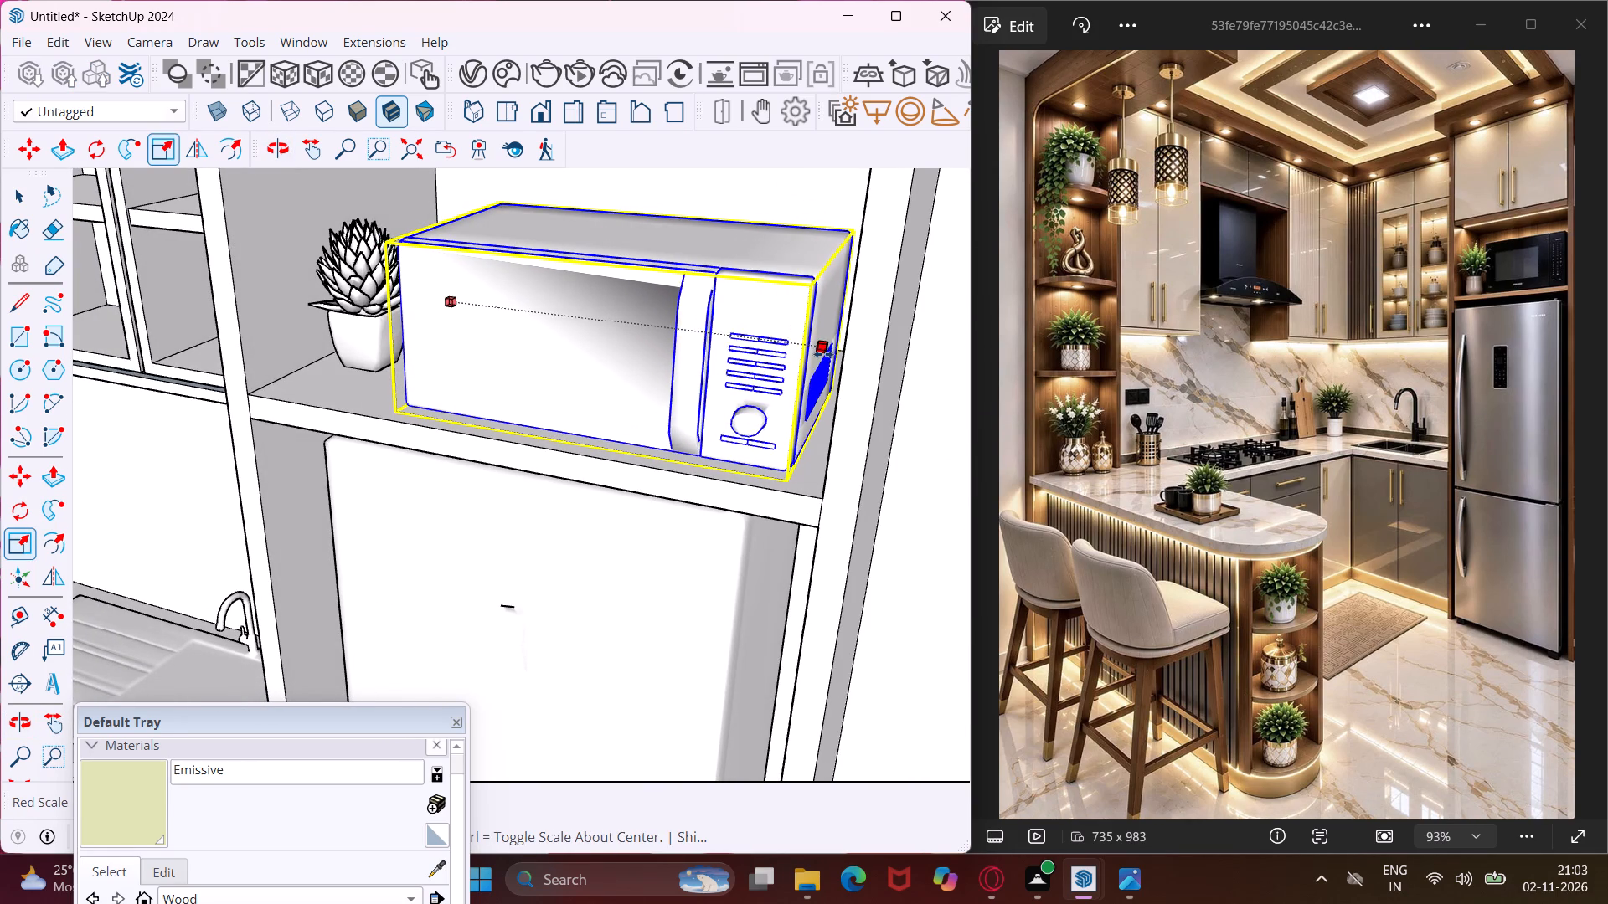
pyautogui.click(827, 357)
pyautogui.press('Escape')
# Scale the potted plant beside the microwave taller, deeper toward the shelf's front edge, and wider toward the microwave.
pyautogui.press('space')
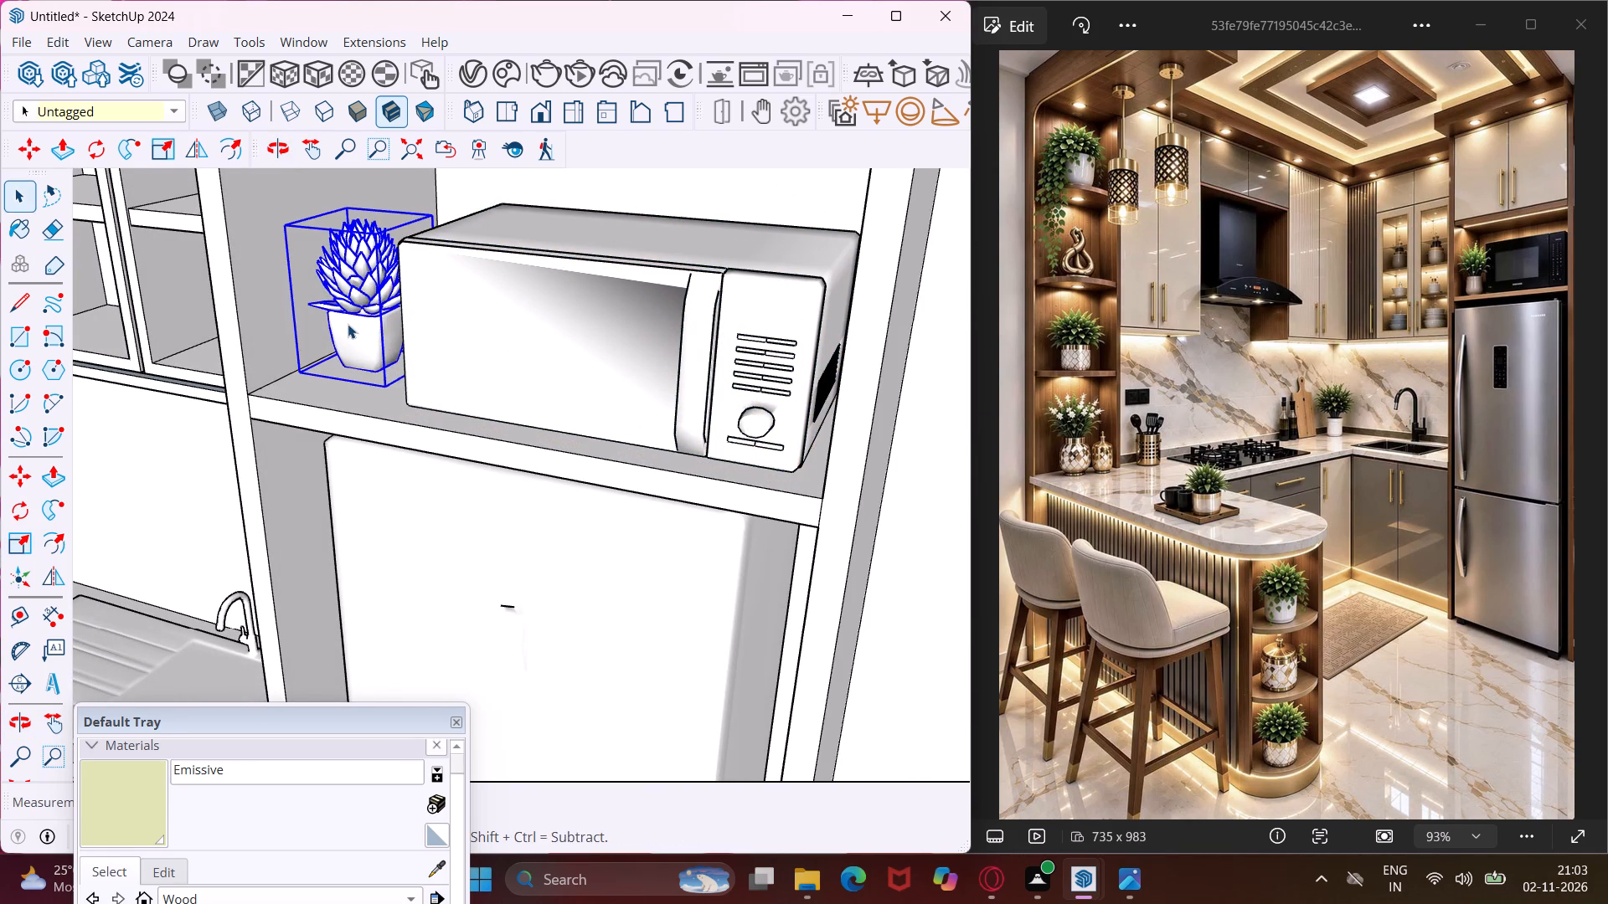
pyautogui.moveTo(348, 324); pyautogui.dragTo(466, 361, button='middle')
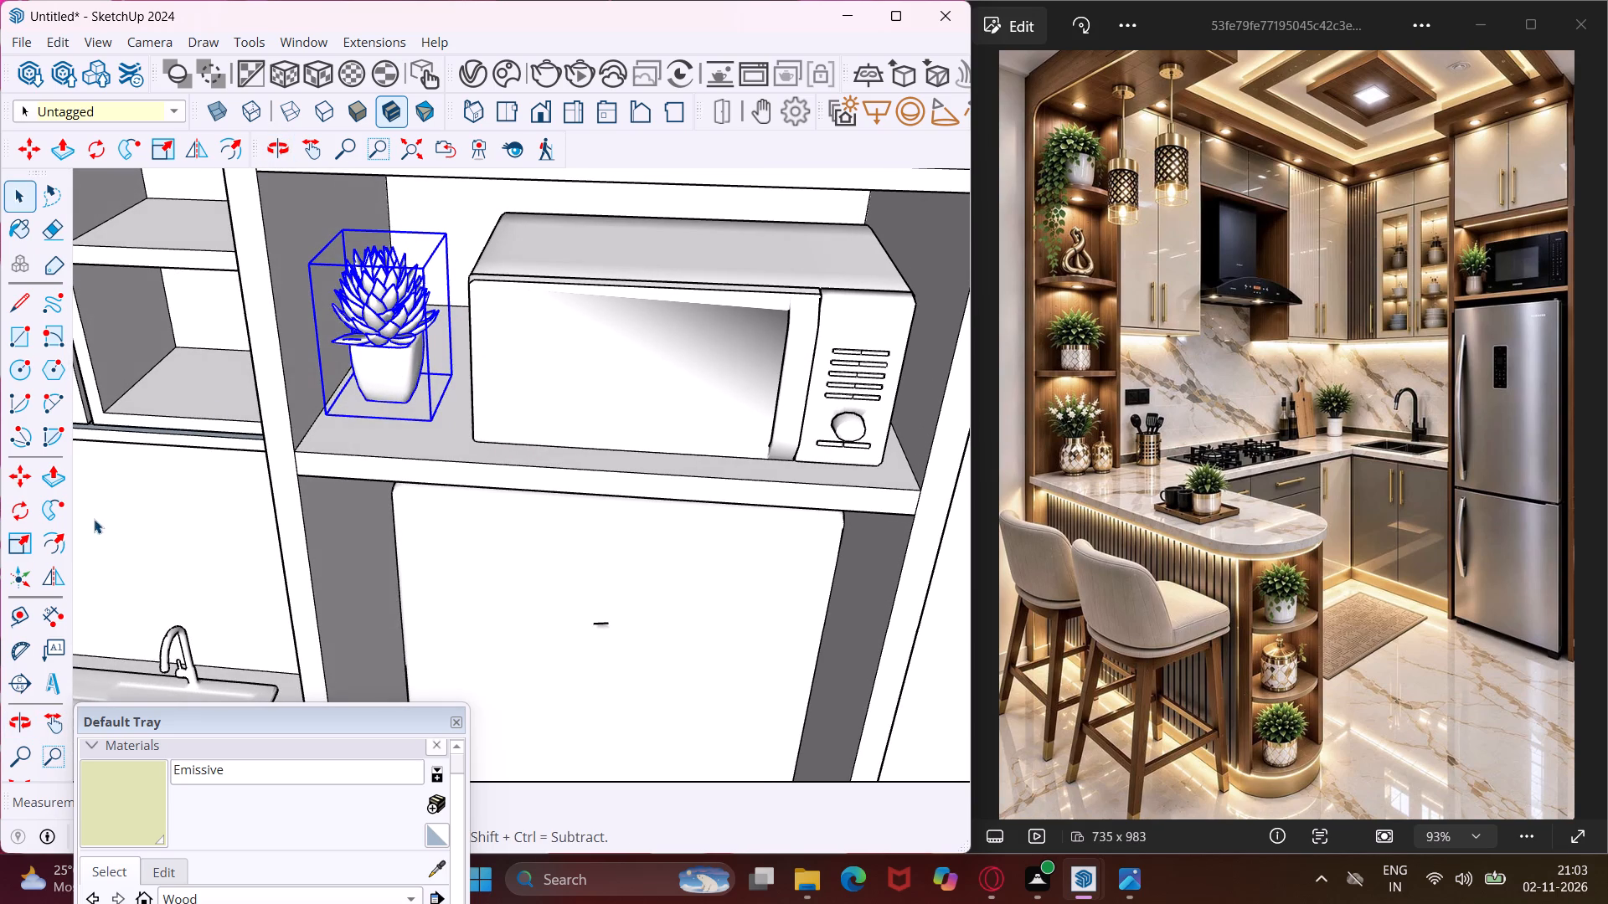
pyautogui.click(20, 542)
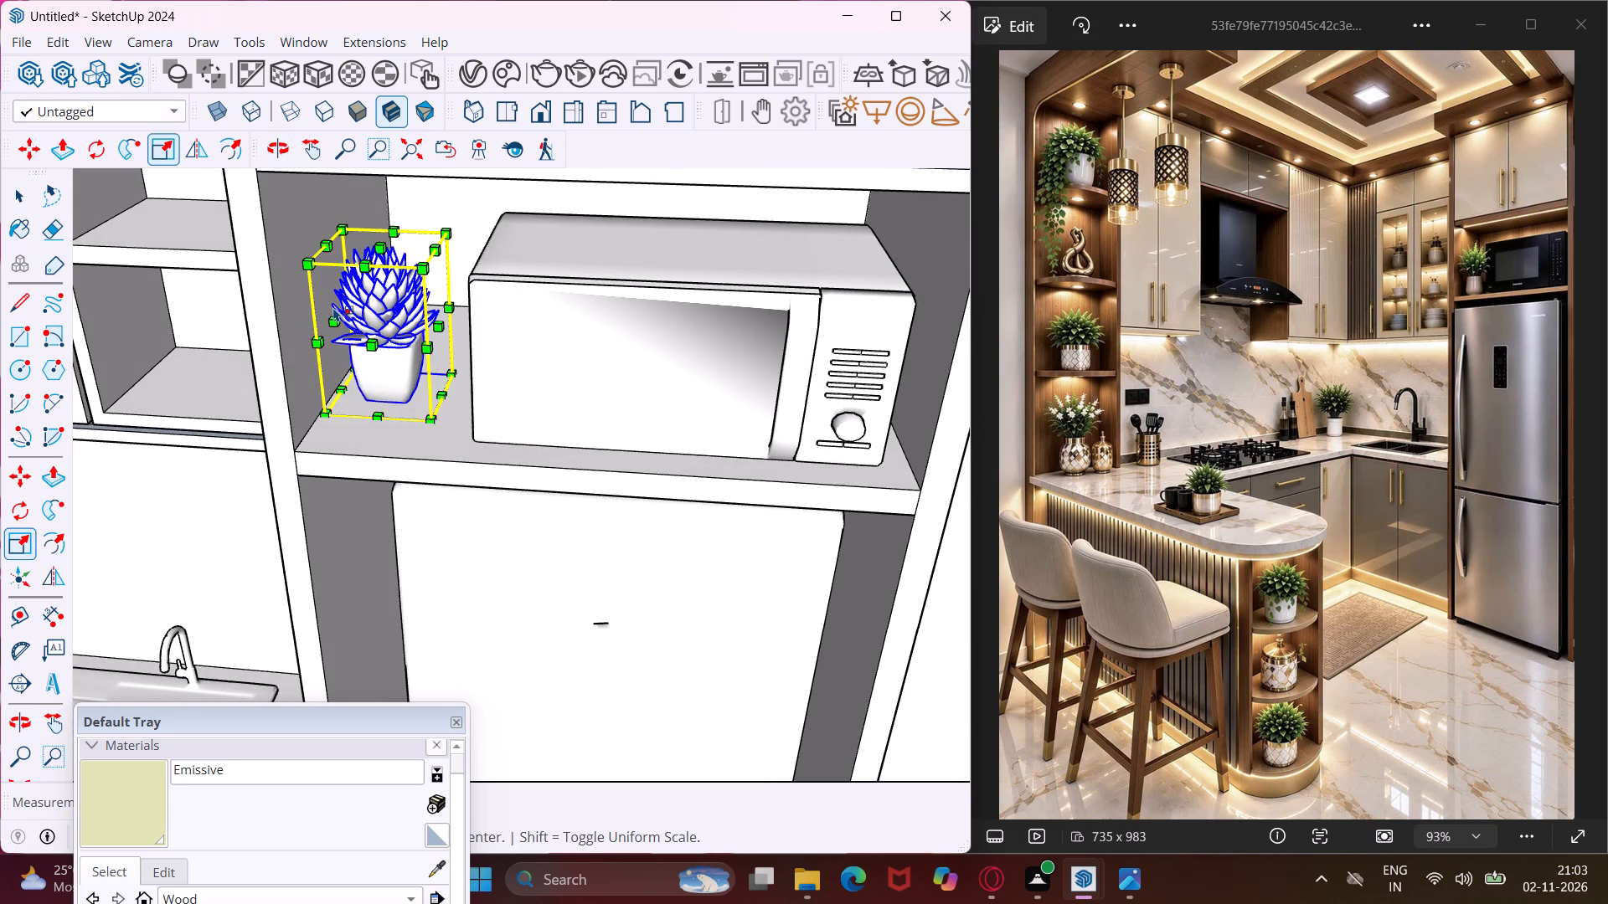
pyautogui.click(380, 254)
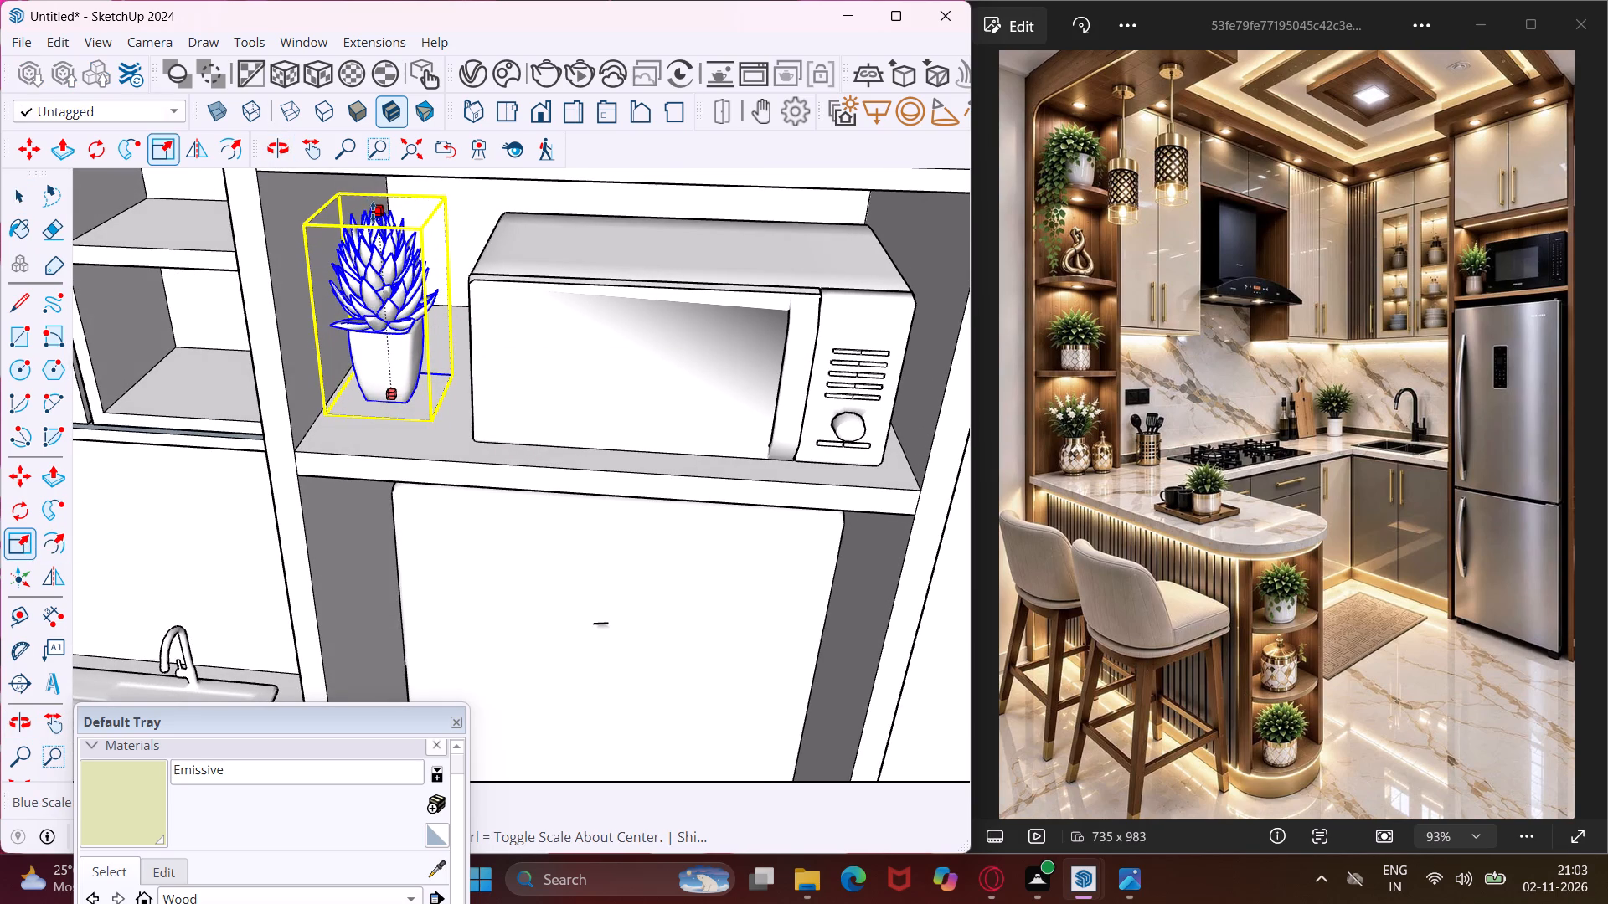
pyautogui.click(370, 205)
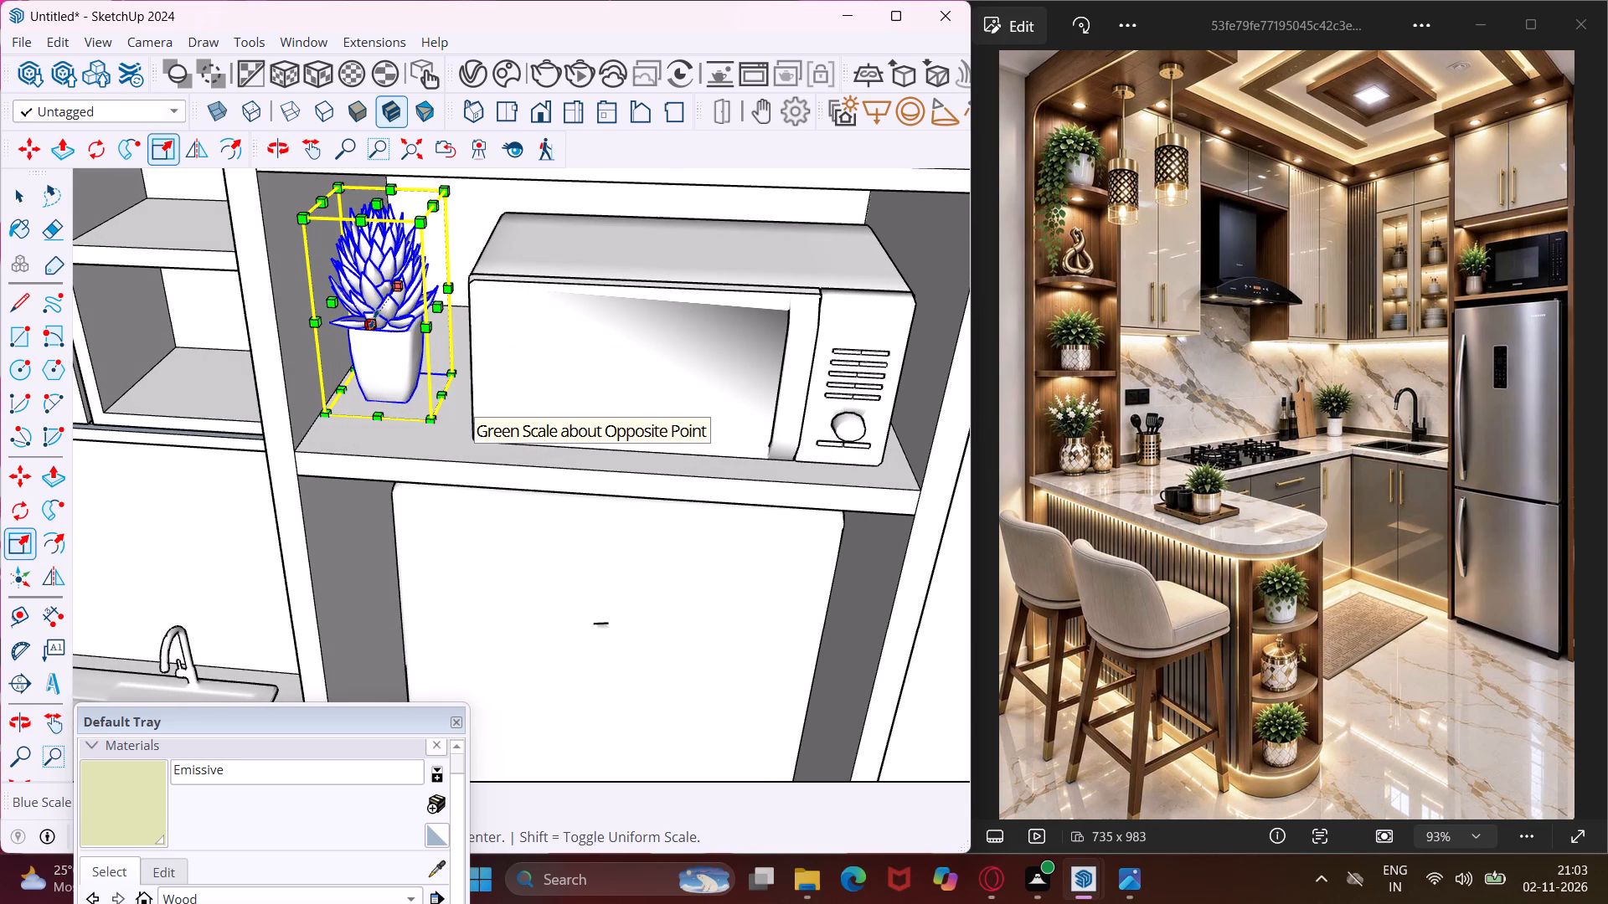
pyautogui.click(374, 319)
pyautogui.click(354, 341)
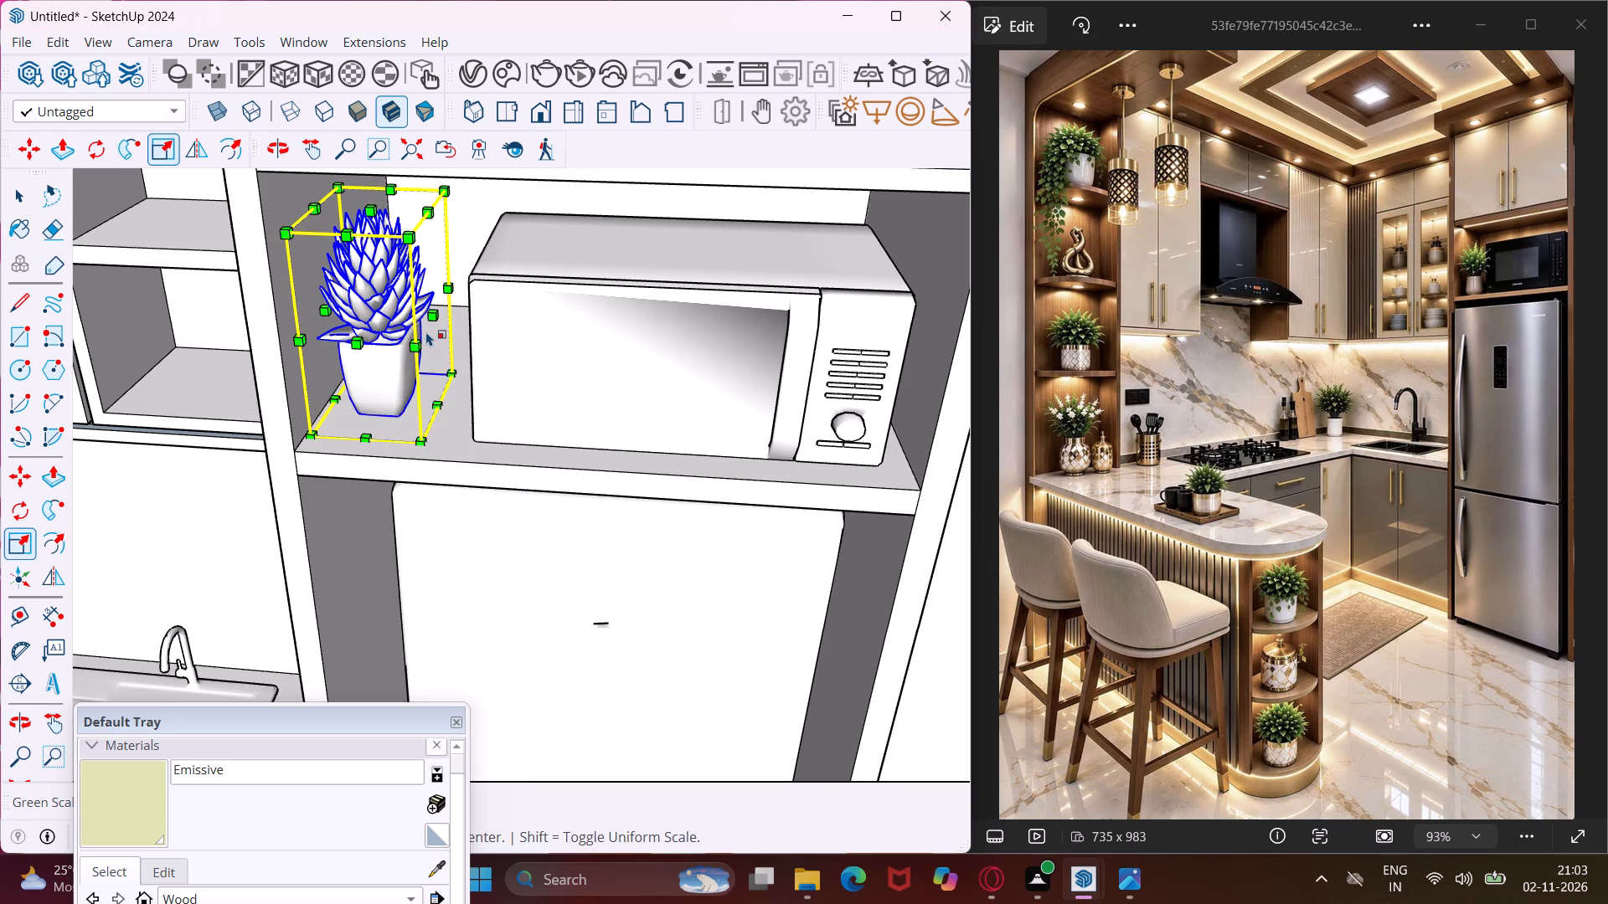
pyautogui.moveTo(427, 321); pyautogui.dragTo(439, 322)
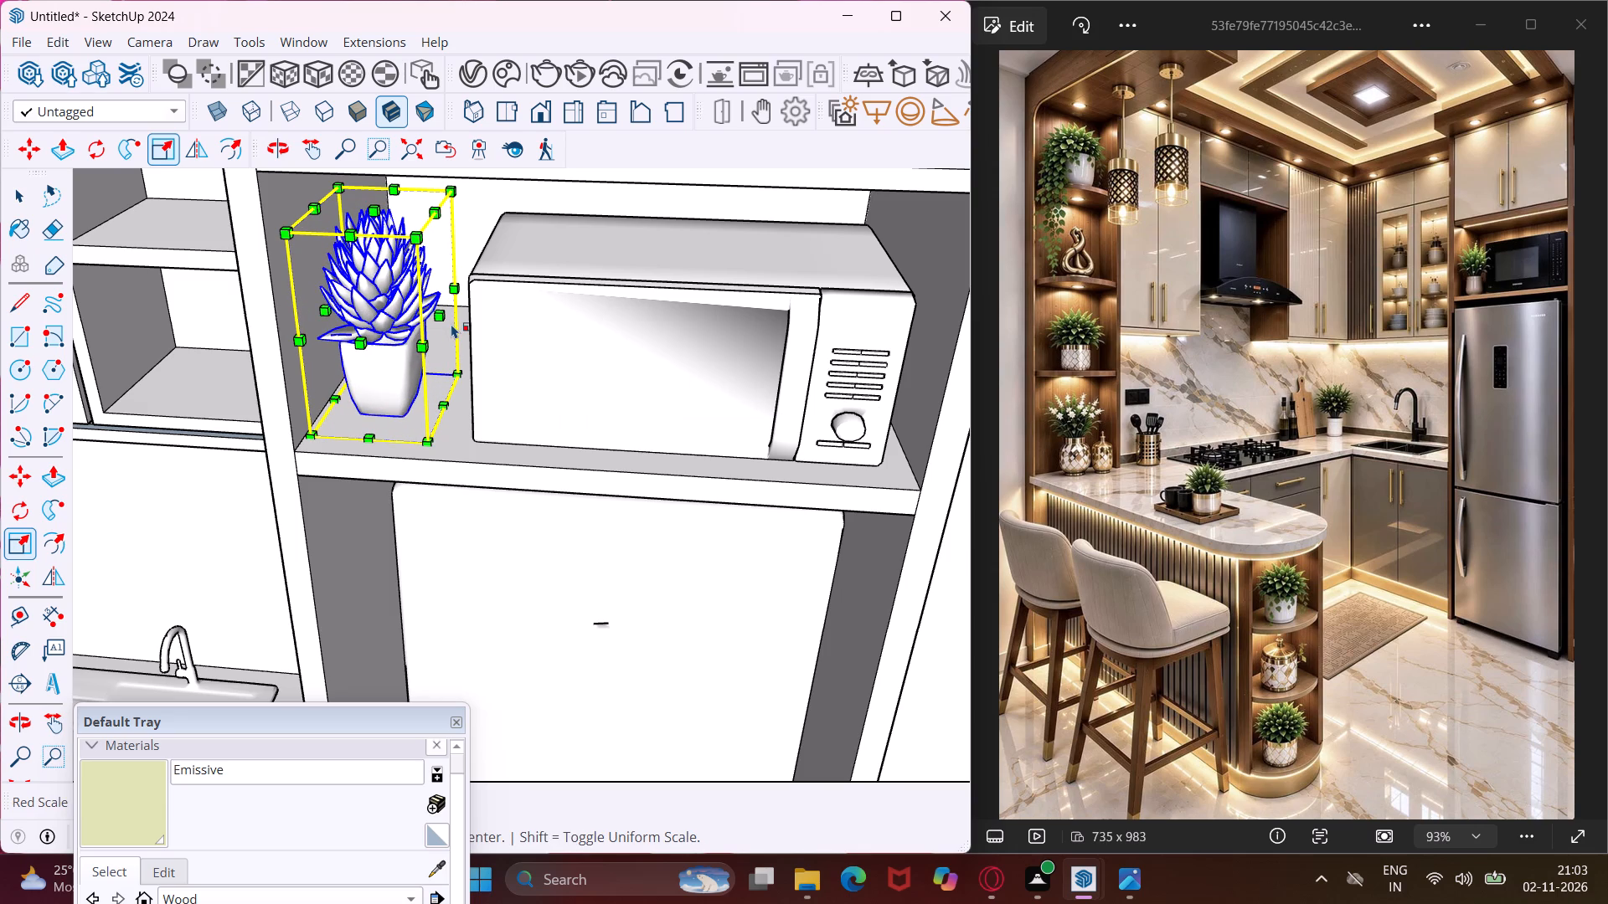
pyautogui.click(438, 311)
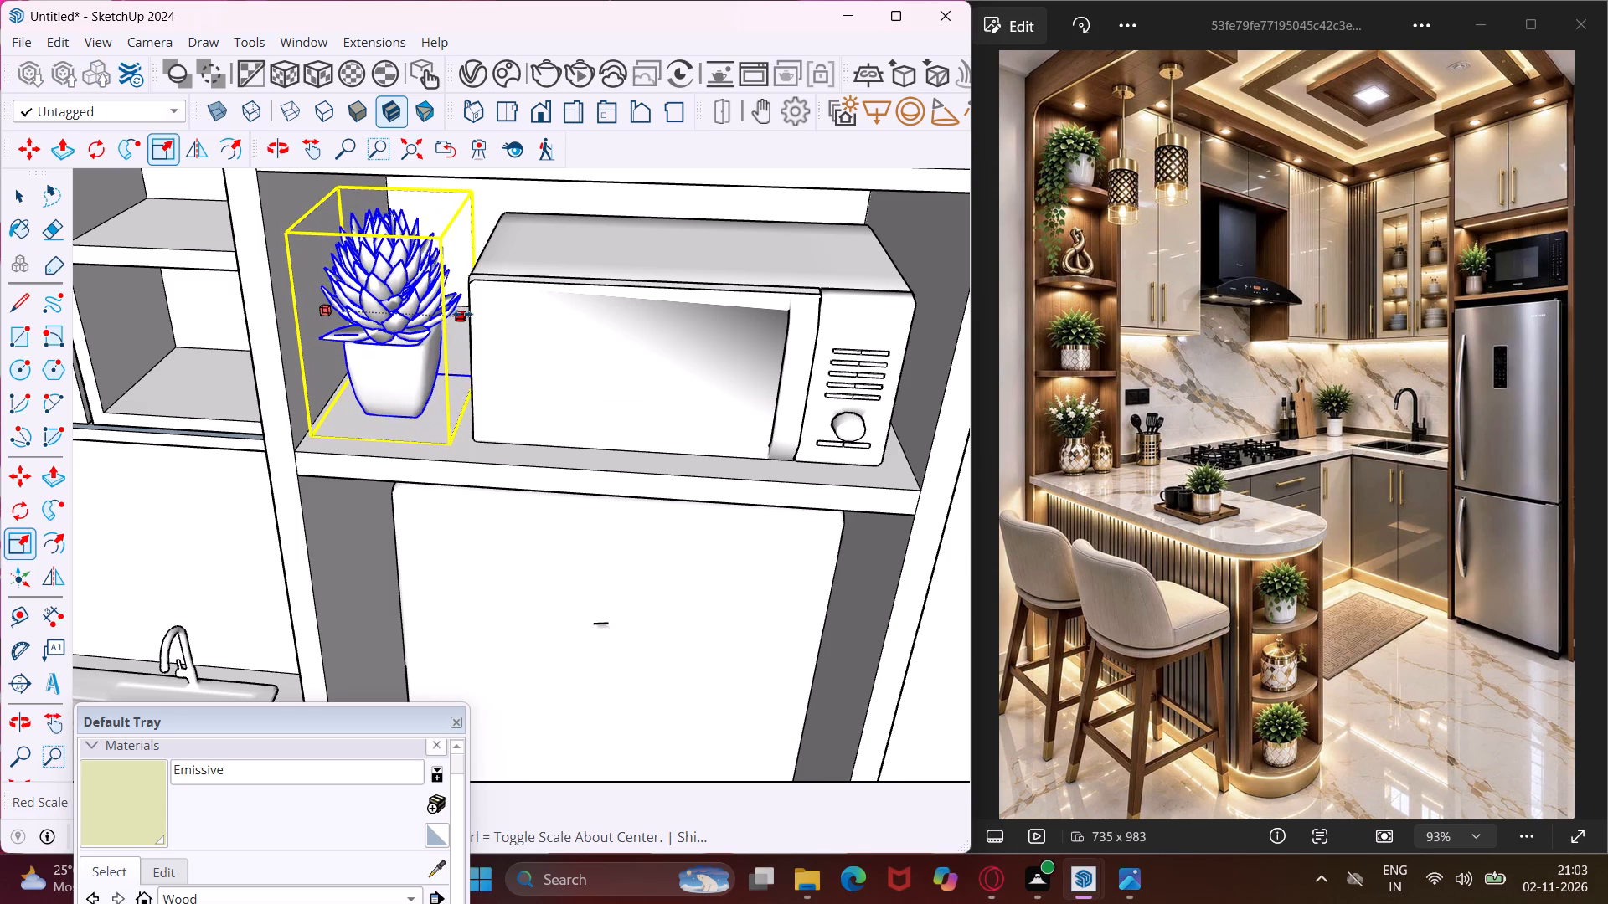
pyautogui.click(465, 314)
pyautogui.moveTo(402, 326); pyautogui.dragTo(456, 326, button='middle')
pyautogui.press('Escape')
pyautogui.press('space')
# Move the flower vase on the peninsula countertop slightly back from the front edge, beside the shelf unit.
pyautogui.scroll(-5, 337, 398)
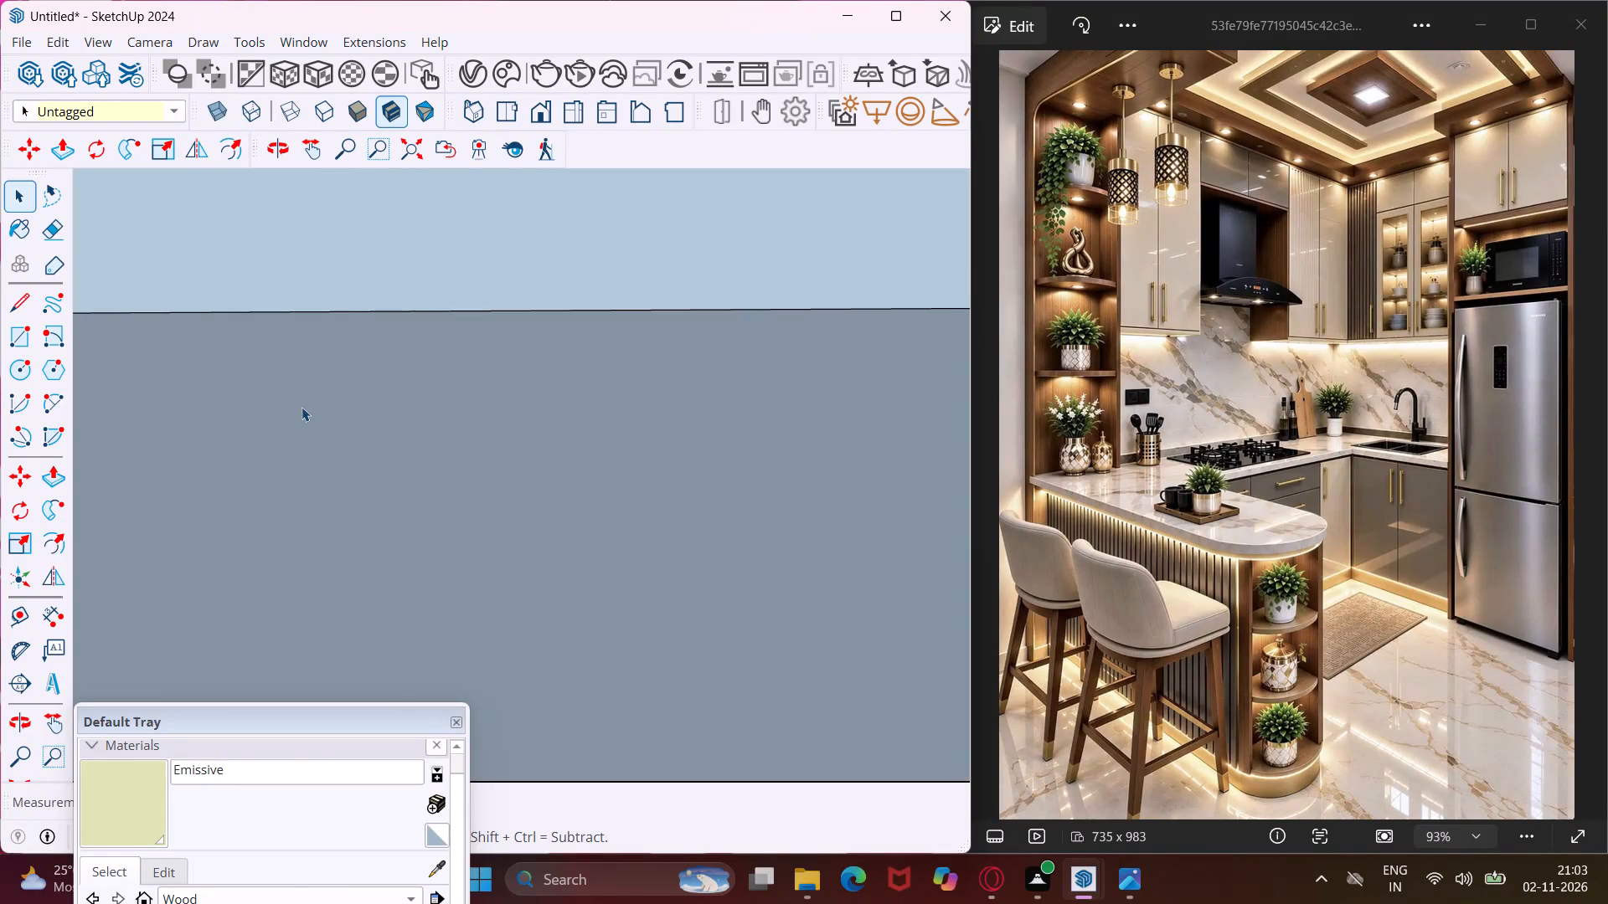
pyautogui.moveTo(300, 404); pyautogui.dragTo(345, 179, button='middle')
pyautogui.scroll(-12, 297, 293)
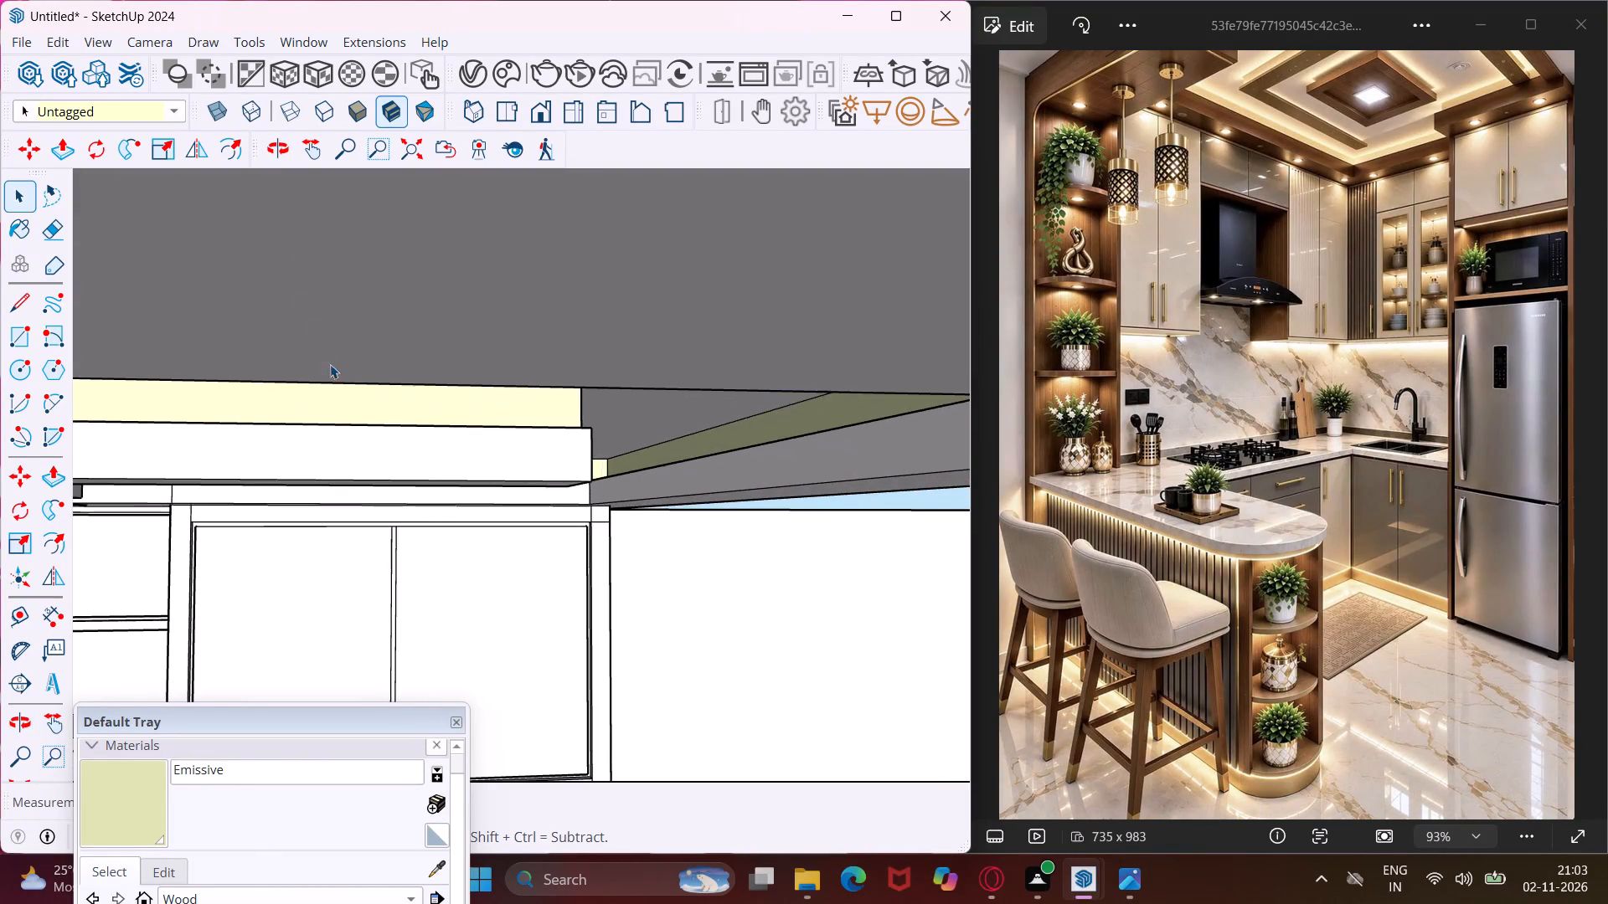
pyautogui.scroll(-6, 287, 408)
pyautogui.scroll(-13, 244, 485)
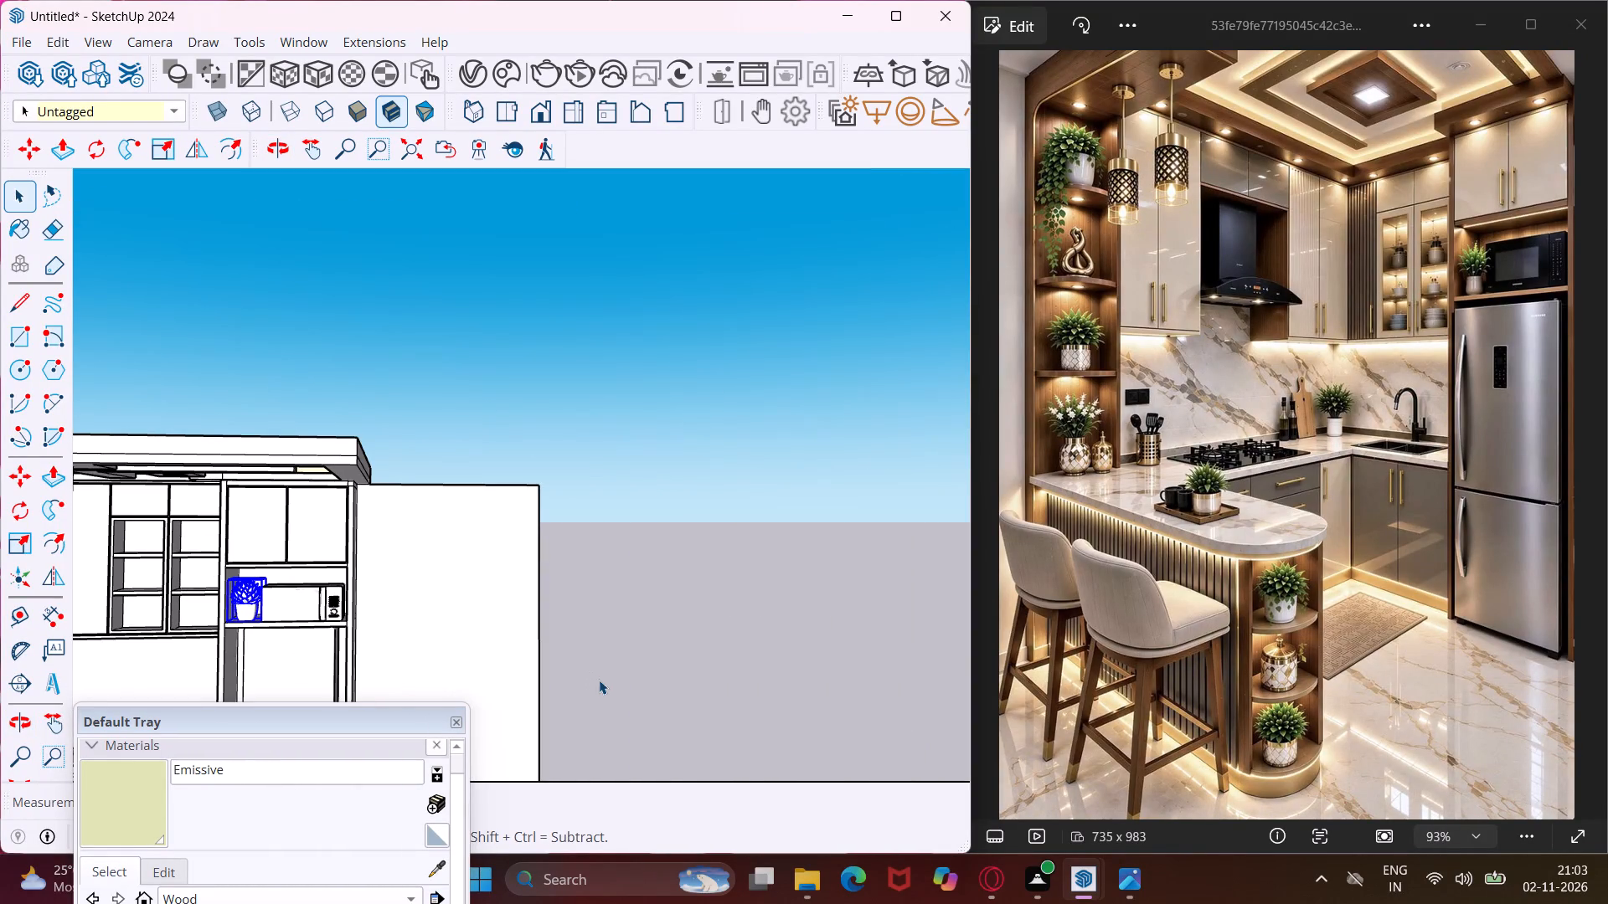
pyautogui.click(599, 680)
pyautogui.scroll(-16, 605, 353)
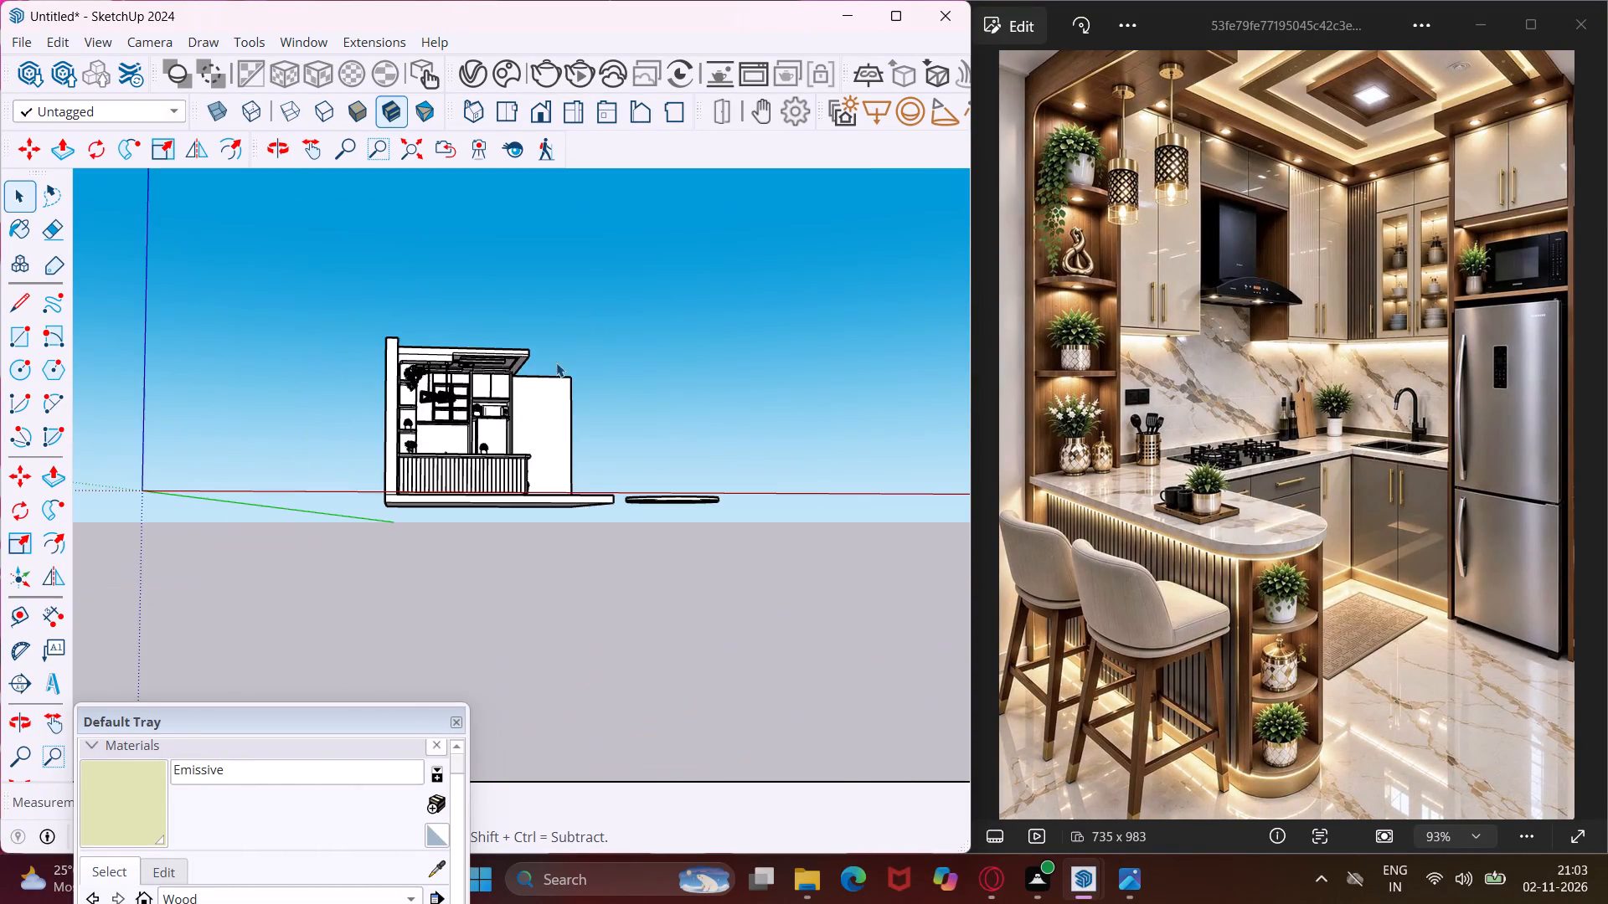
pyautogui.moveTo(546, 387); pyautogui.dragTo(450, 594, button='middle')
pyautogui.scroll(6, 480, 486)
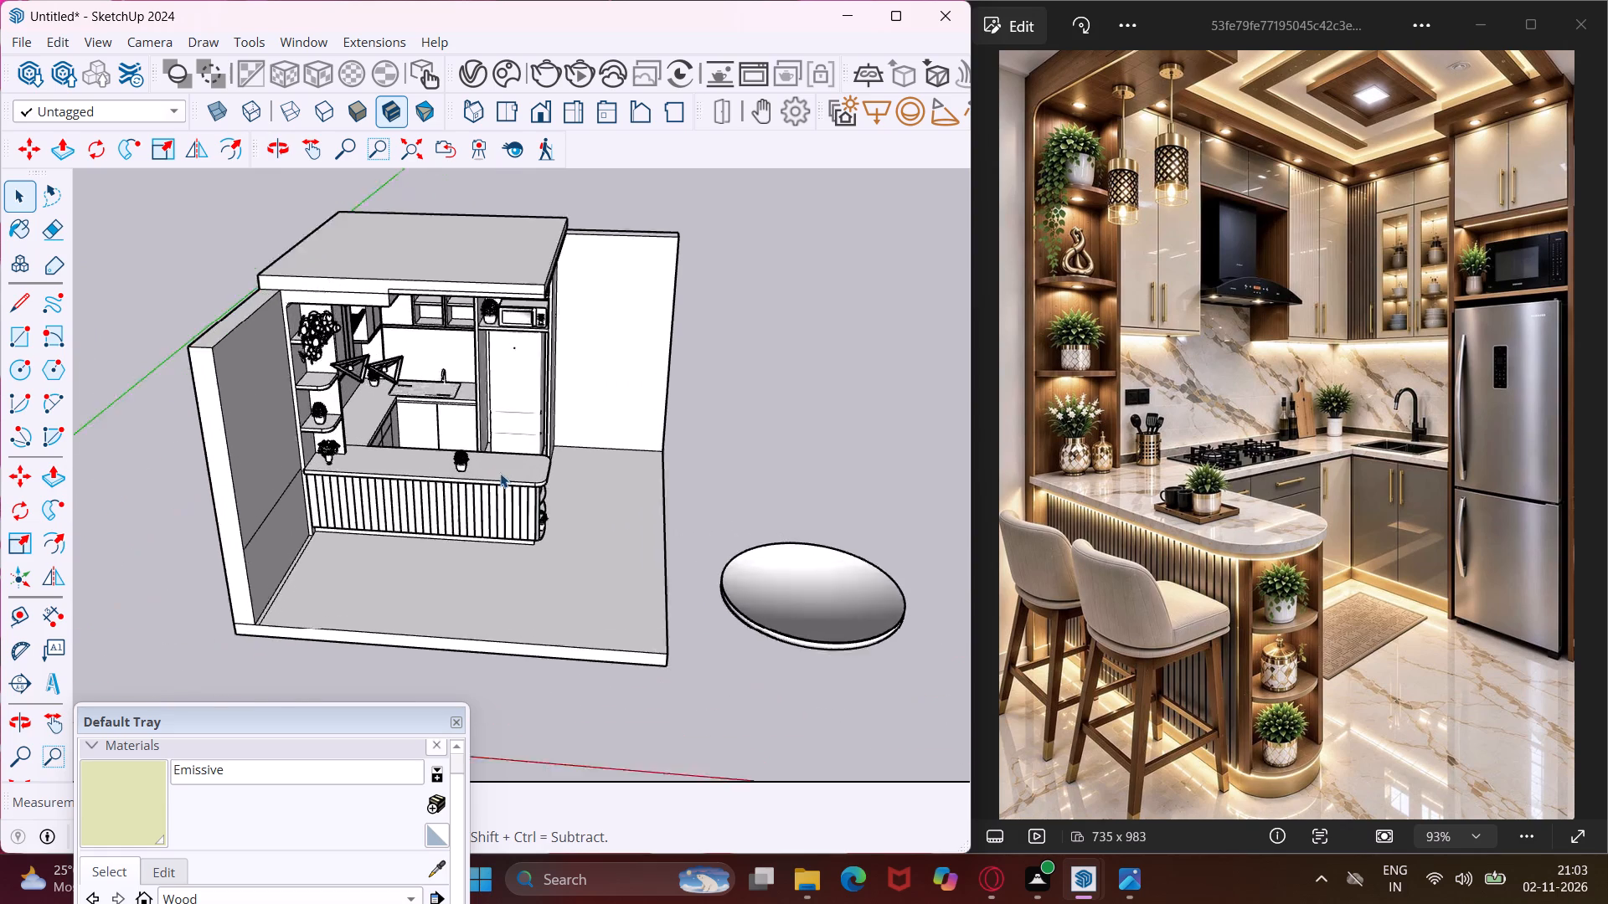
pyautogui.scroll(8, 500, 473)
pyautogui.moveTo(636, 577); pyautogui.dragTo(589, 560, button='middle')
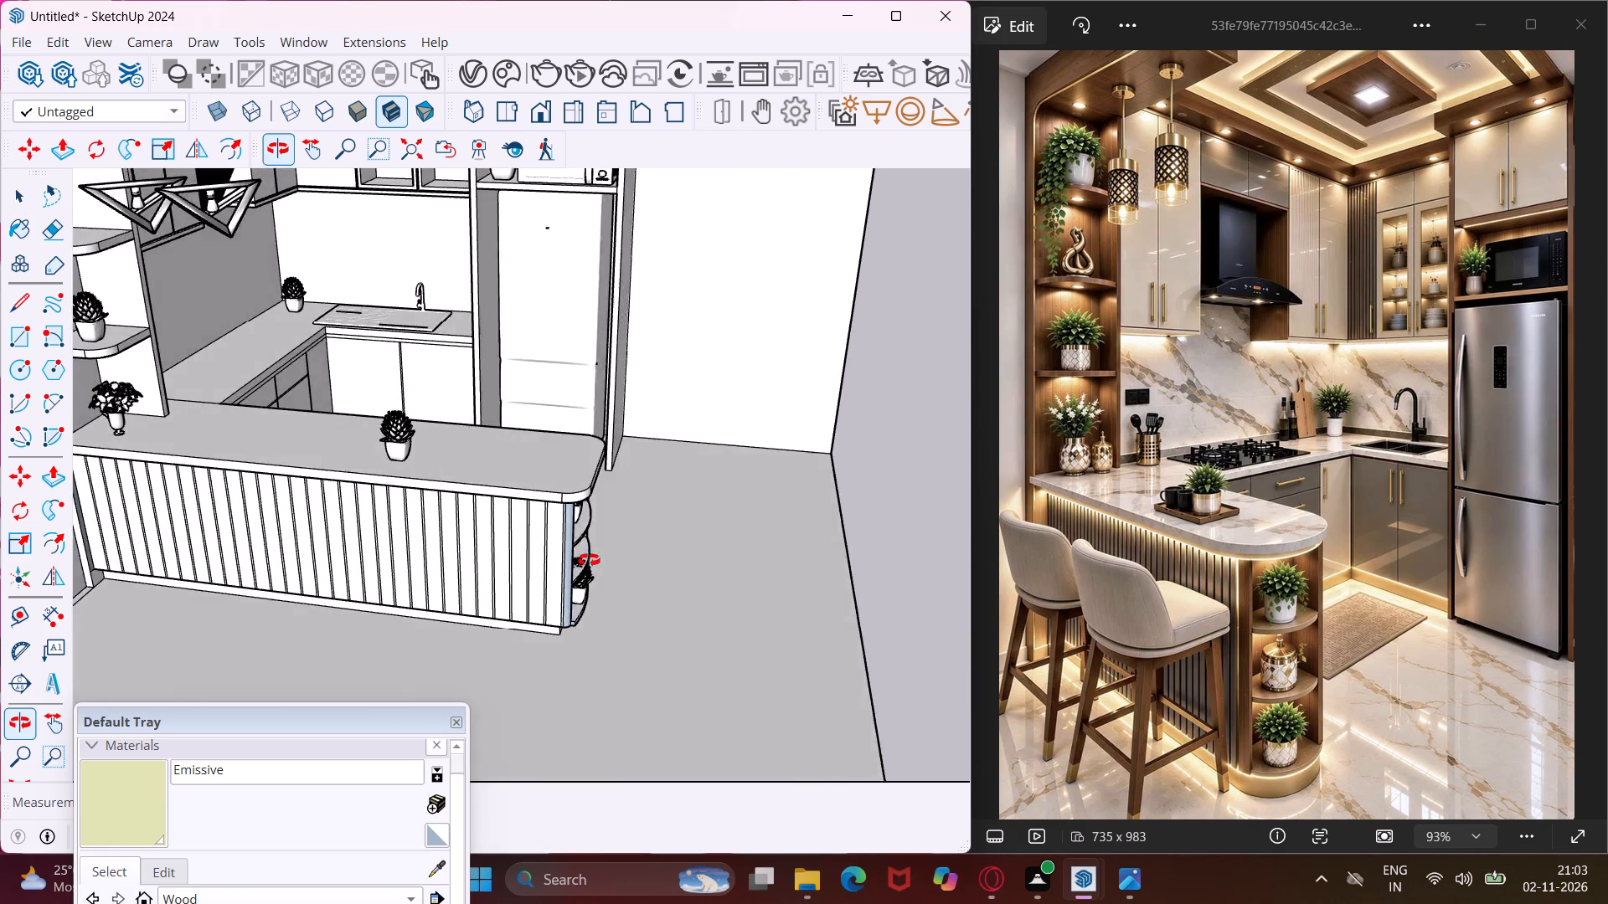
pyautogui.moveTo(589, 560); pyautogui.dragTo(399, 538, button='middle')
pyautogui.scroll(5, 225, 372)
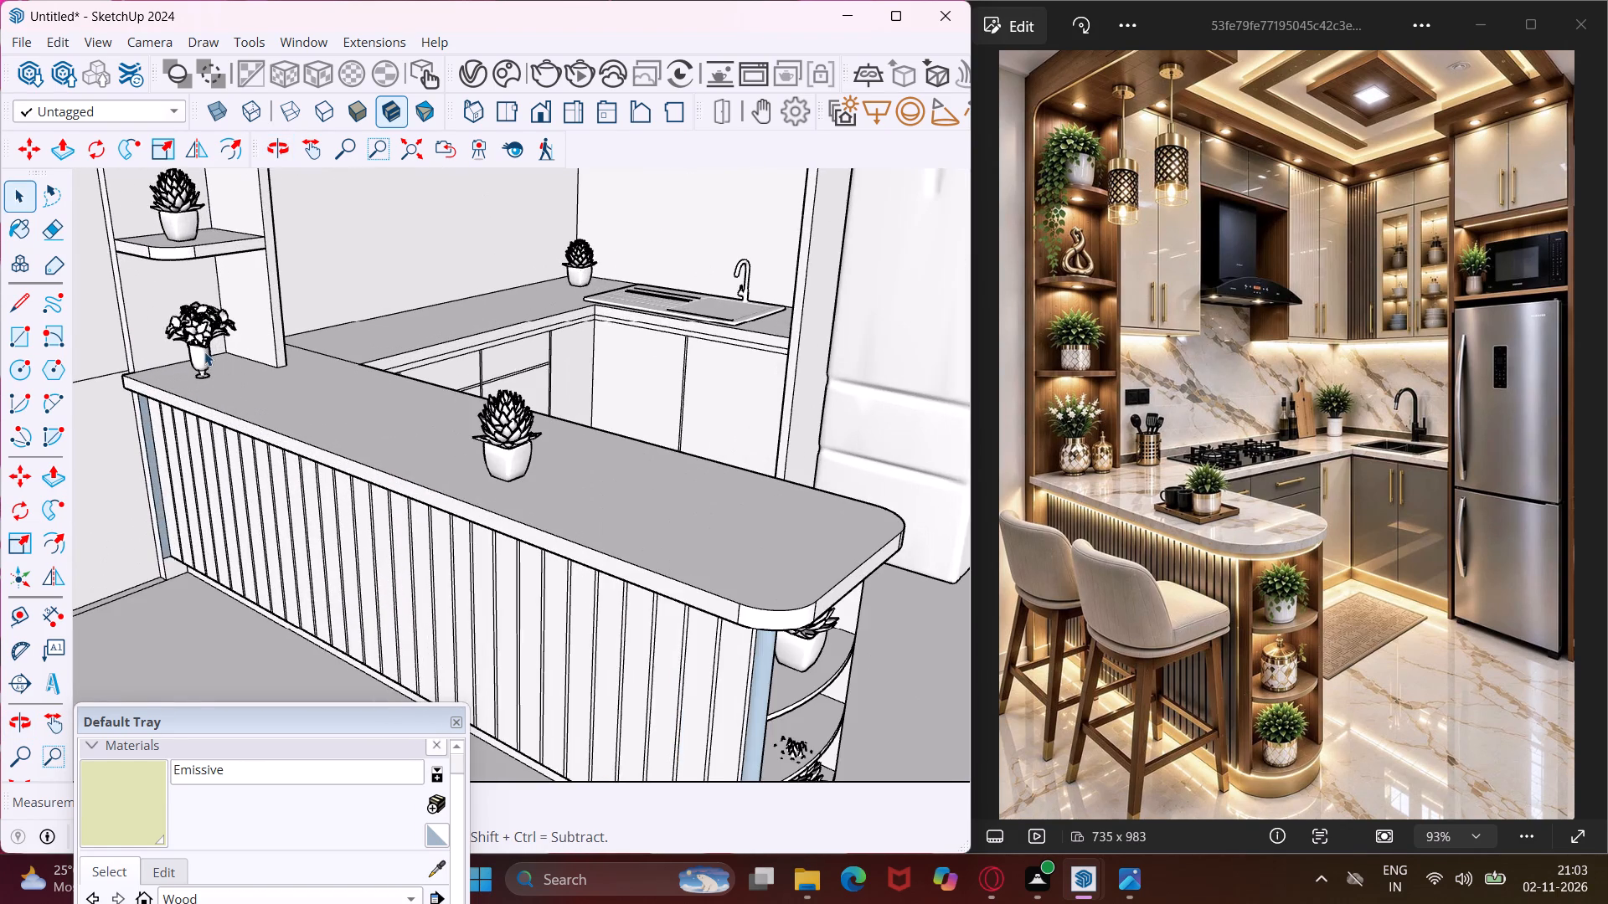
pyautogui.scroll(5, 204, 350)
pyautogui.moveTo(204, 350); pyautogui.dragTo(287, 380, button='middle')
pyautogui.scroll(4, 198, 409)
pyautogui.click(190, 444)
pyautogui.click(196, 429)
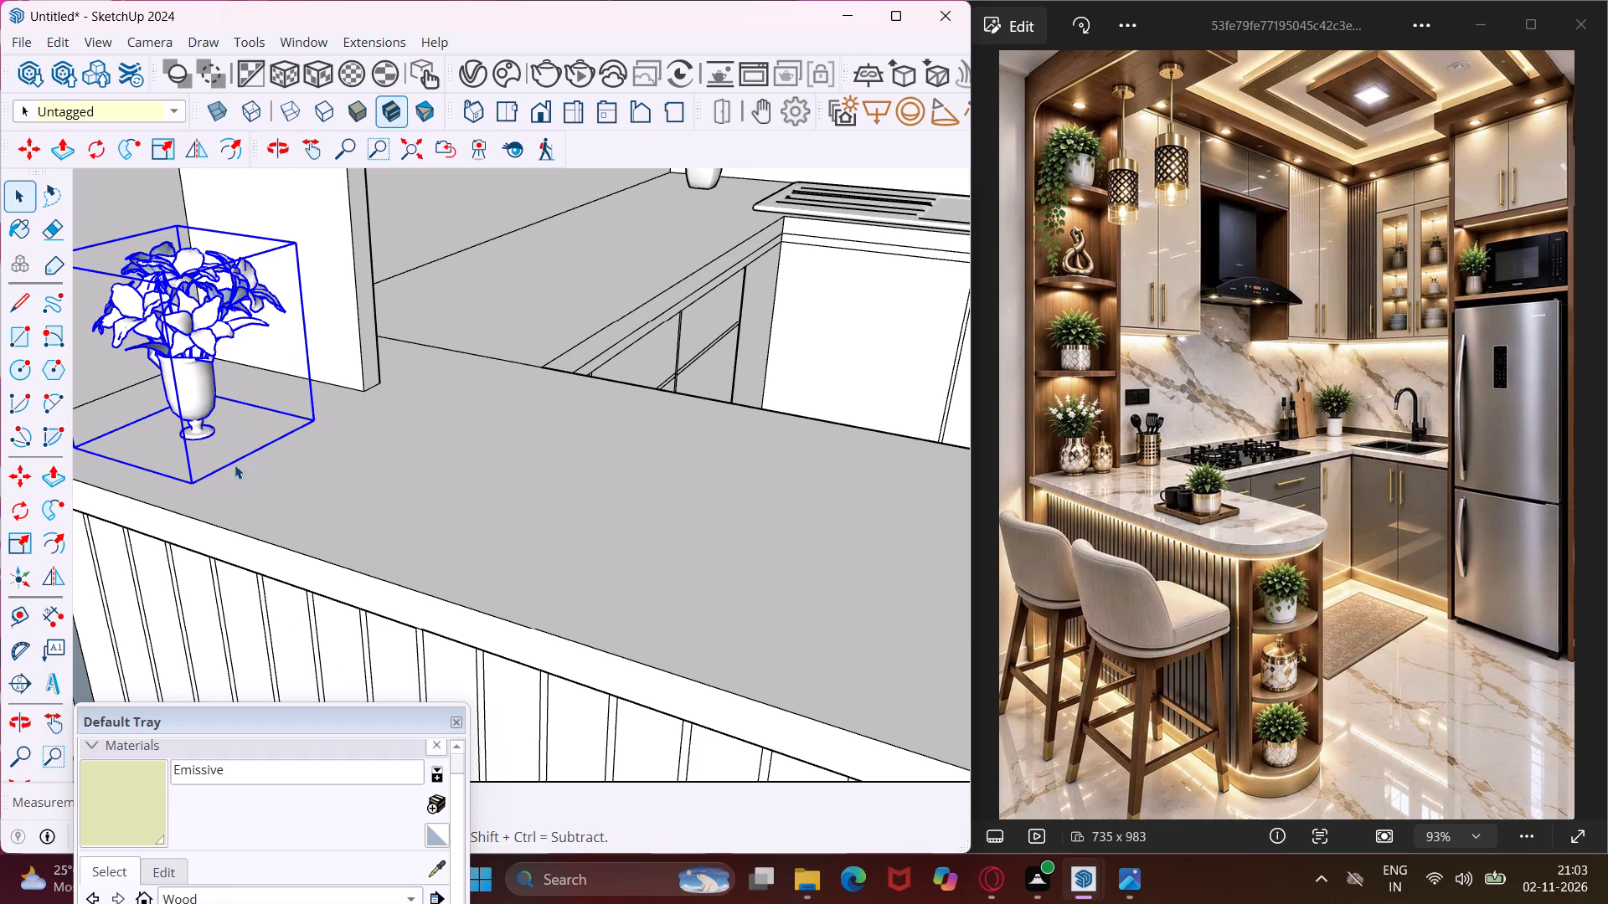
pyautogui.press('m')
pyautogui.click(286, 514)
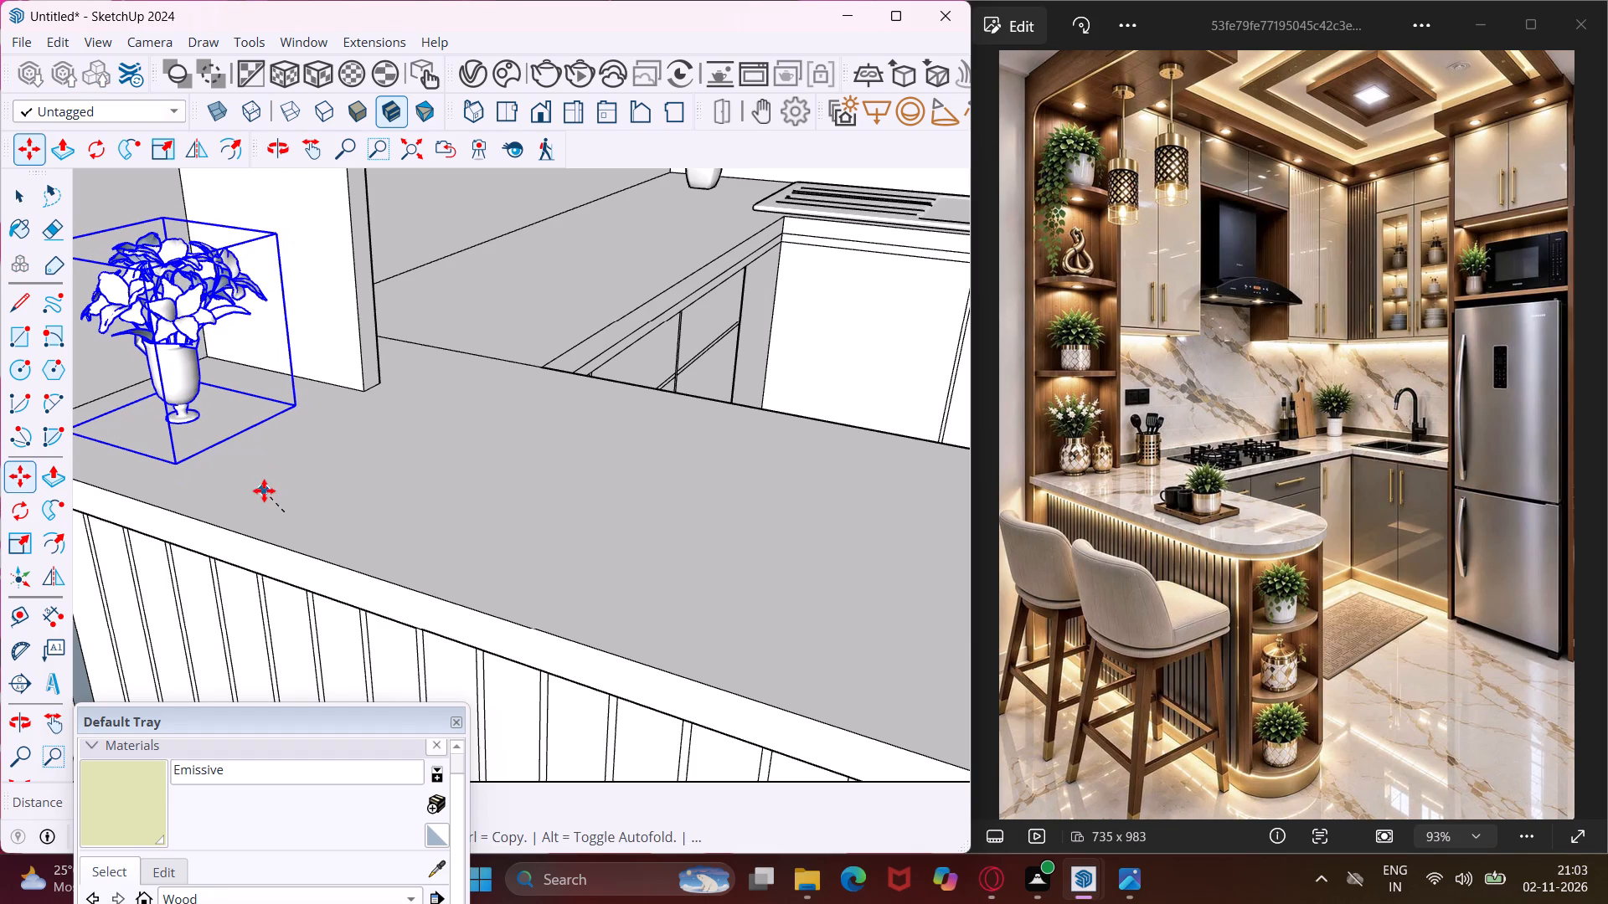
pyautogui.click(264, 491)
pyautogui.click(256, 491)
pyautogui.click(275, 478)
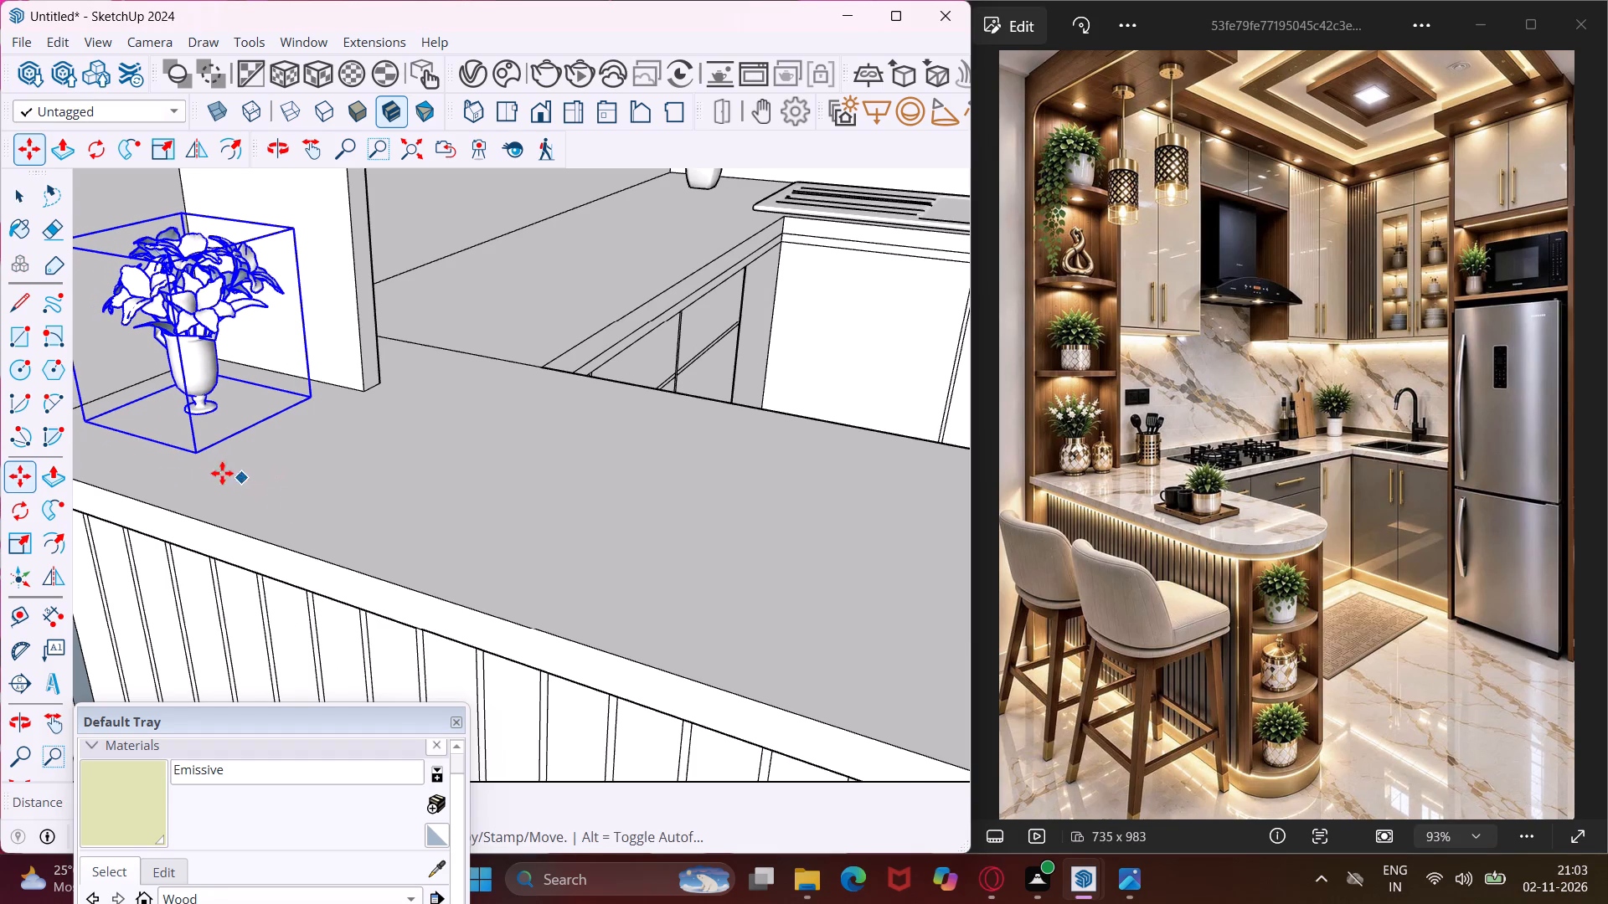
pyautogui.scroll(-14, 210, 470)
pyautogui.press('Escape')
pyautogui.press('space')
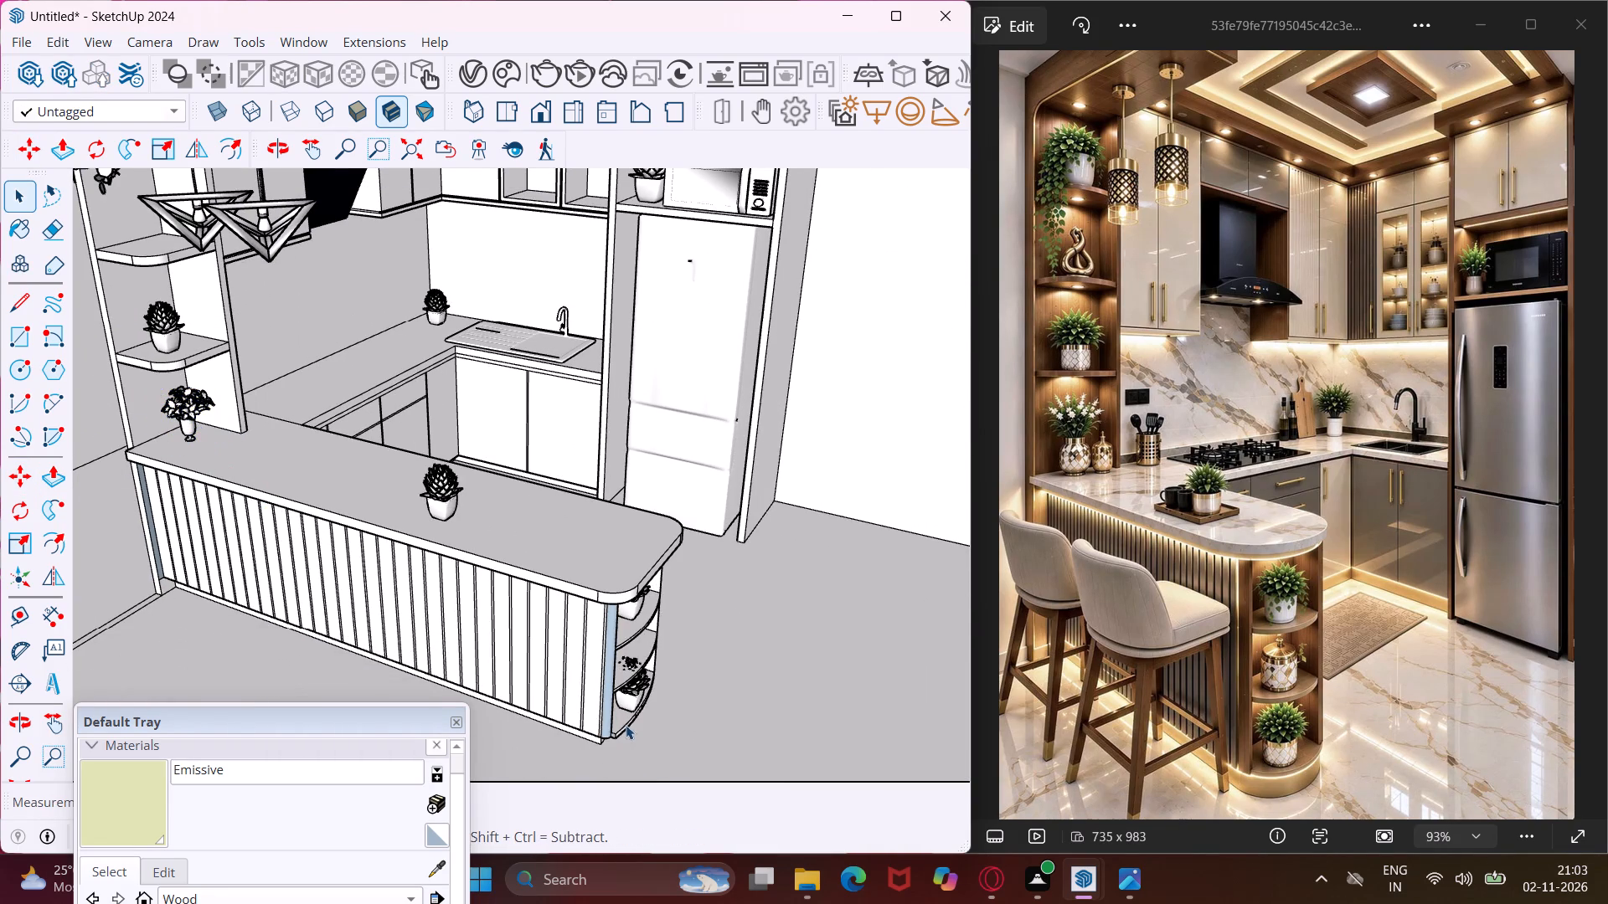
# Scale the potted plant on the peninsula's bottom curved end shelf down uniformly so it fits below the shelf above.
pyautogui.scroll(2, 631, 700)
pyautogui.moveTo(631, 700); pyautogui.dragTo(549, 600, button='middle')
pyautogui.scroll(7, 594, 668)
pyautogui.click(590, 667)
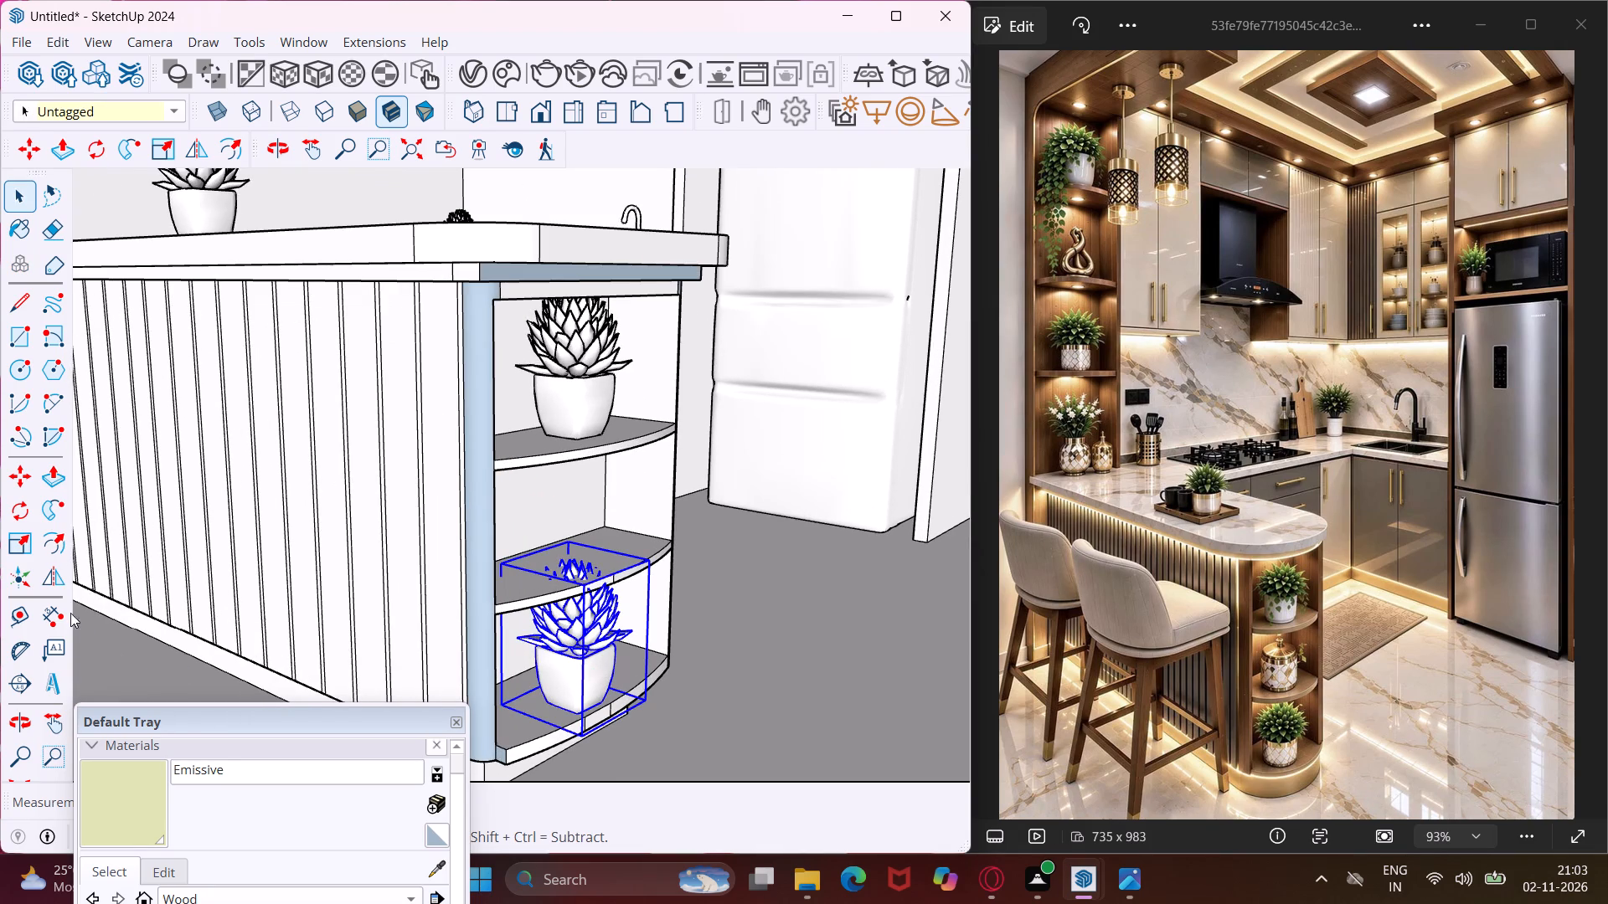
pyautogui.click(30, 556)
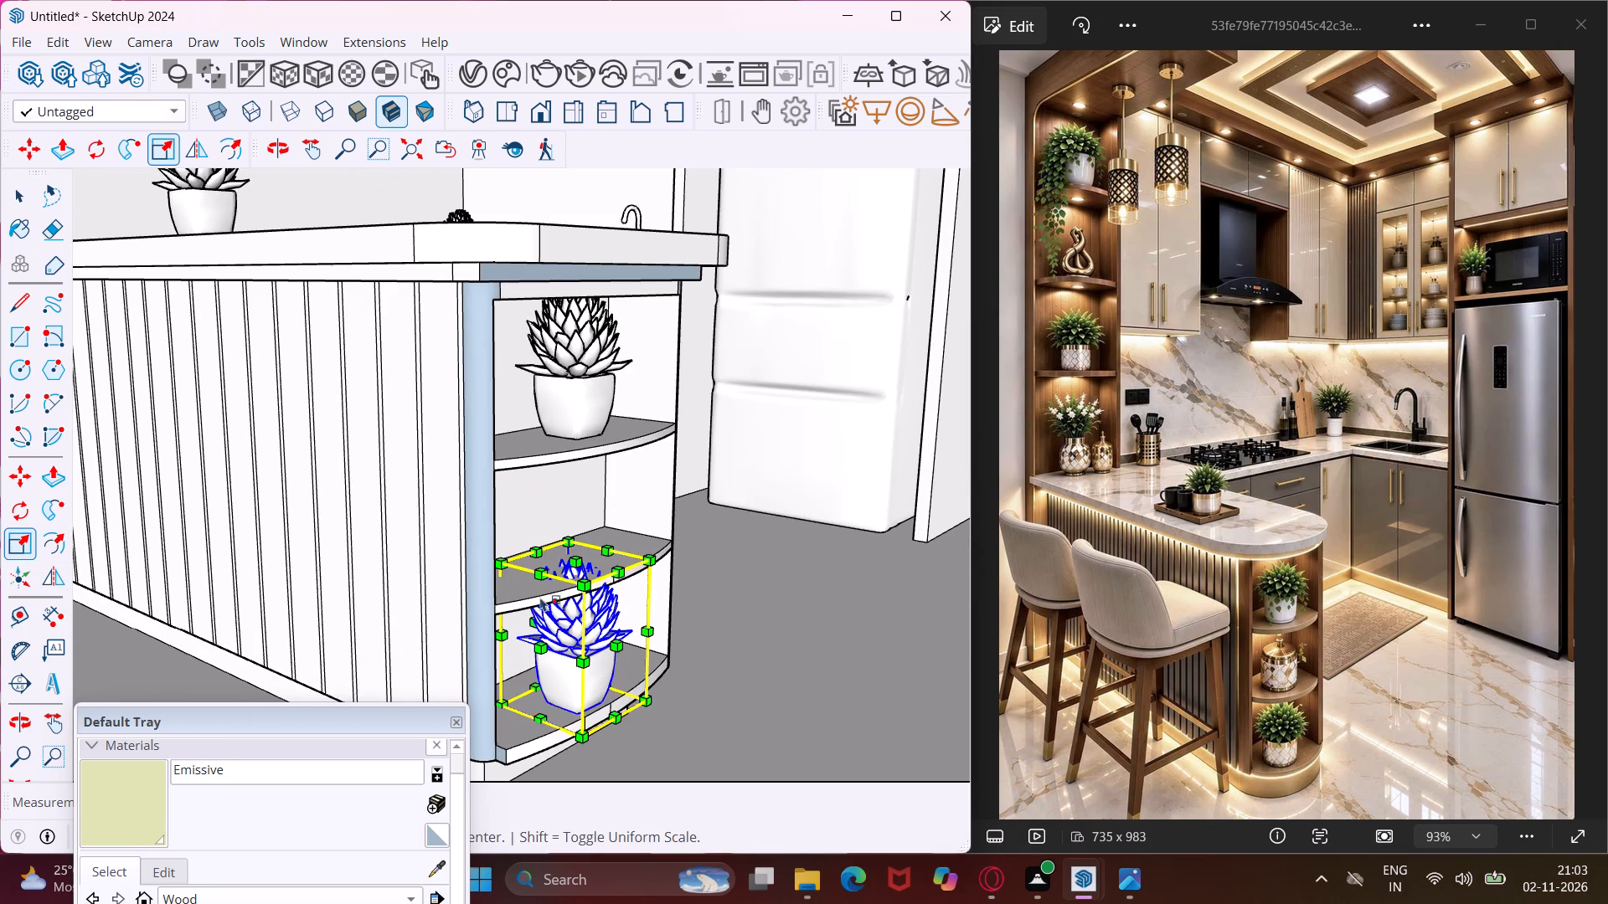
pyautogui.click(584, 590)
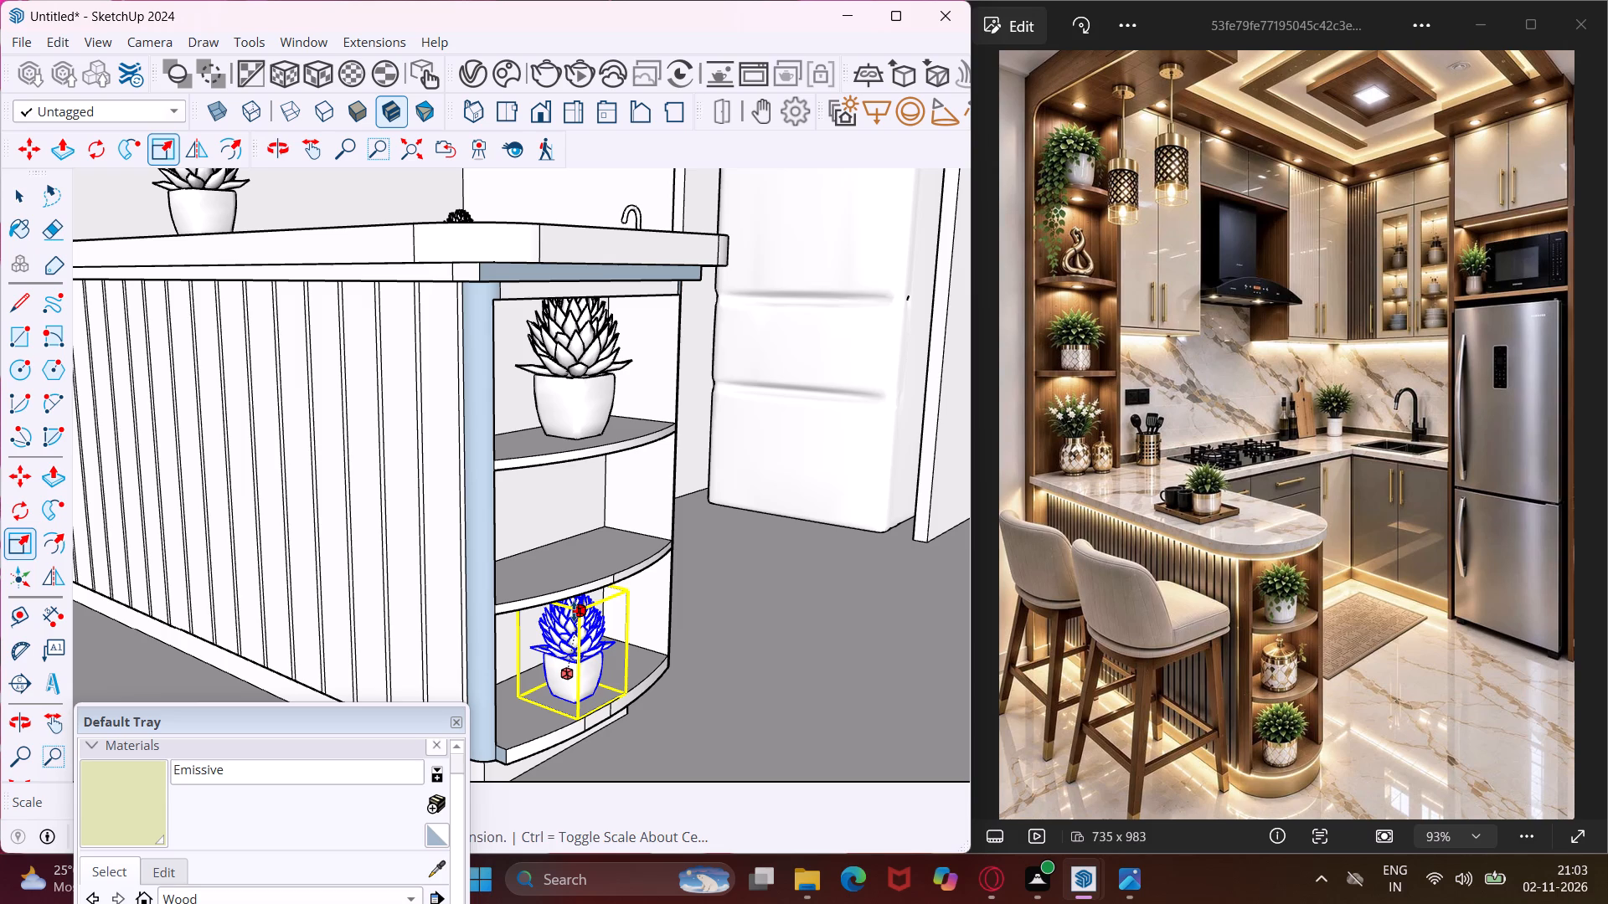
pyautogui.click(574, 611)
# Stretch the bottom-shelf plant sideways toward the fluted front and backward toward the shelf's back panel.
pyautogui.moveTo(563, 657); pyautogui.dragTo(497, 601, button='middle')
pyautogui.scroll(1, 528, 630)
pyautogui.click(537, 654)
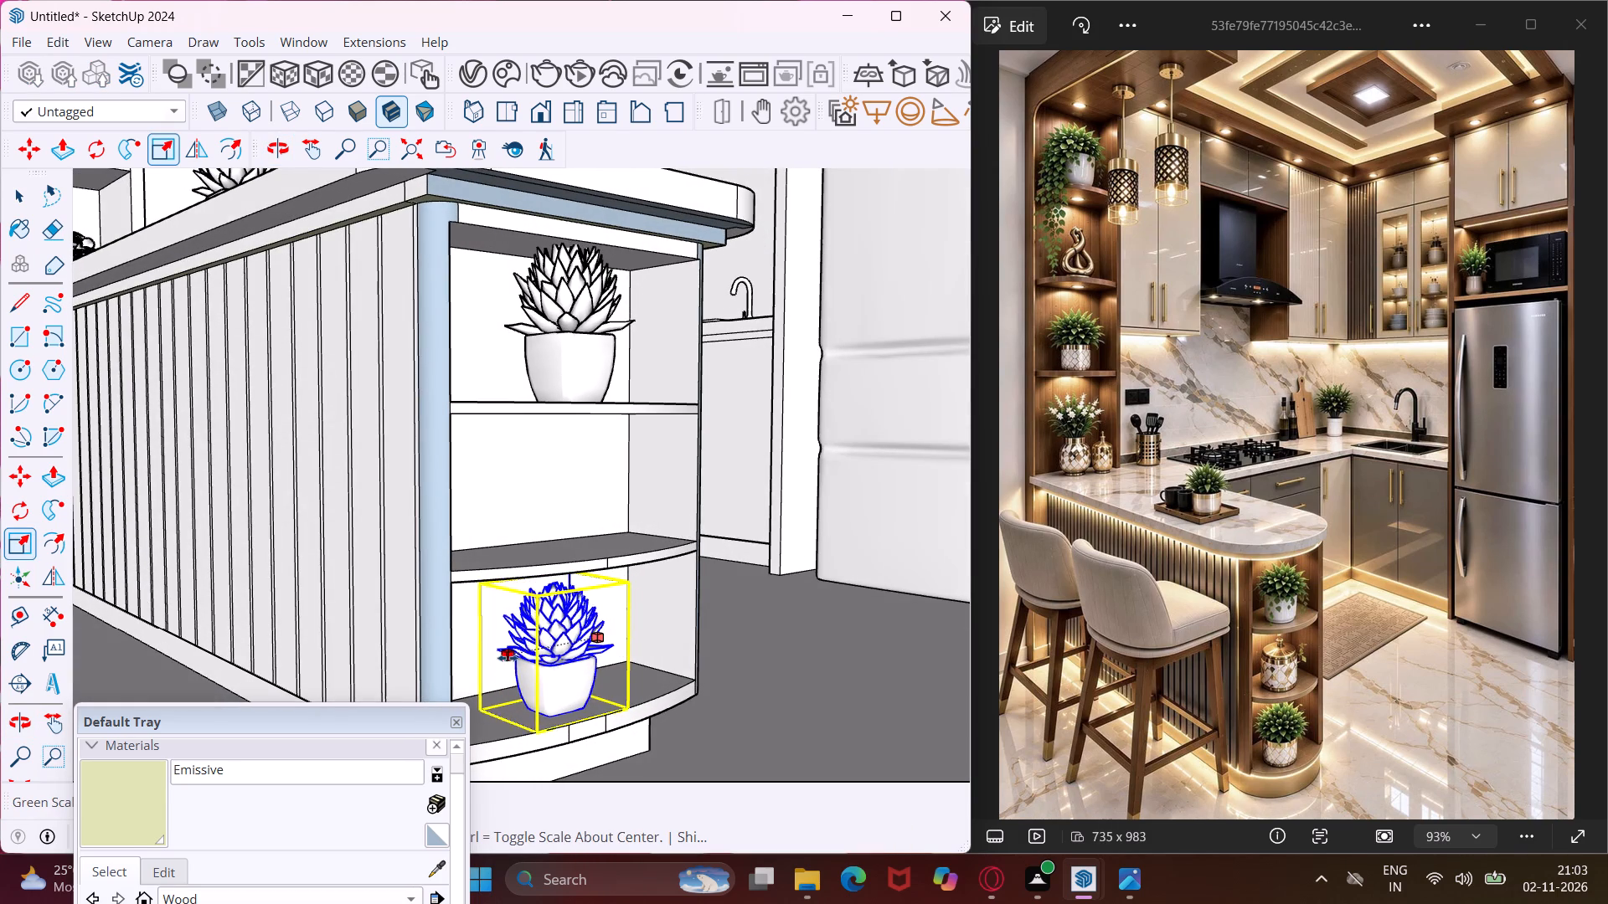
pyautogui.click(499, 658)
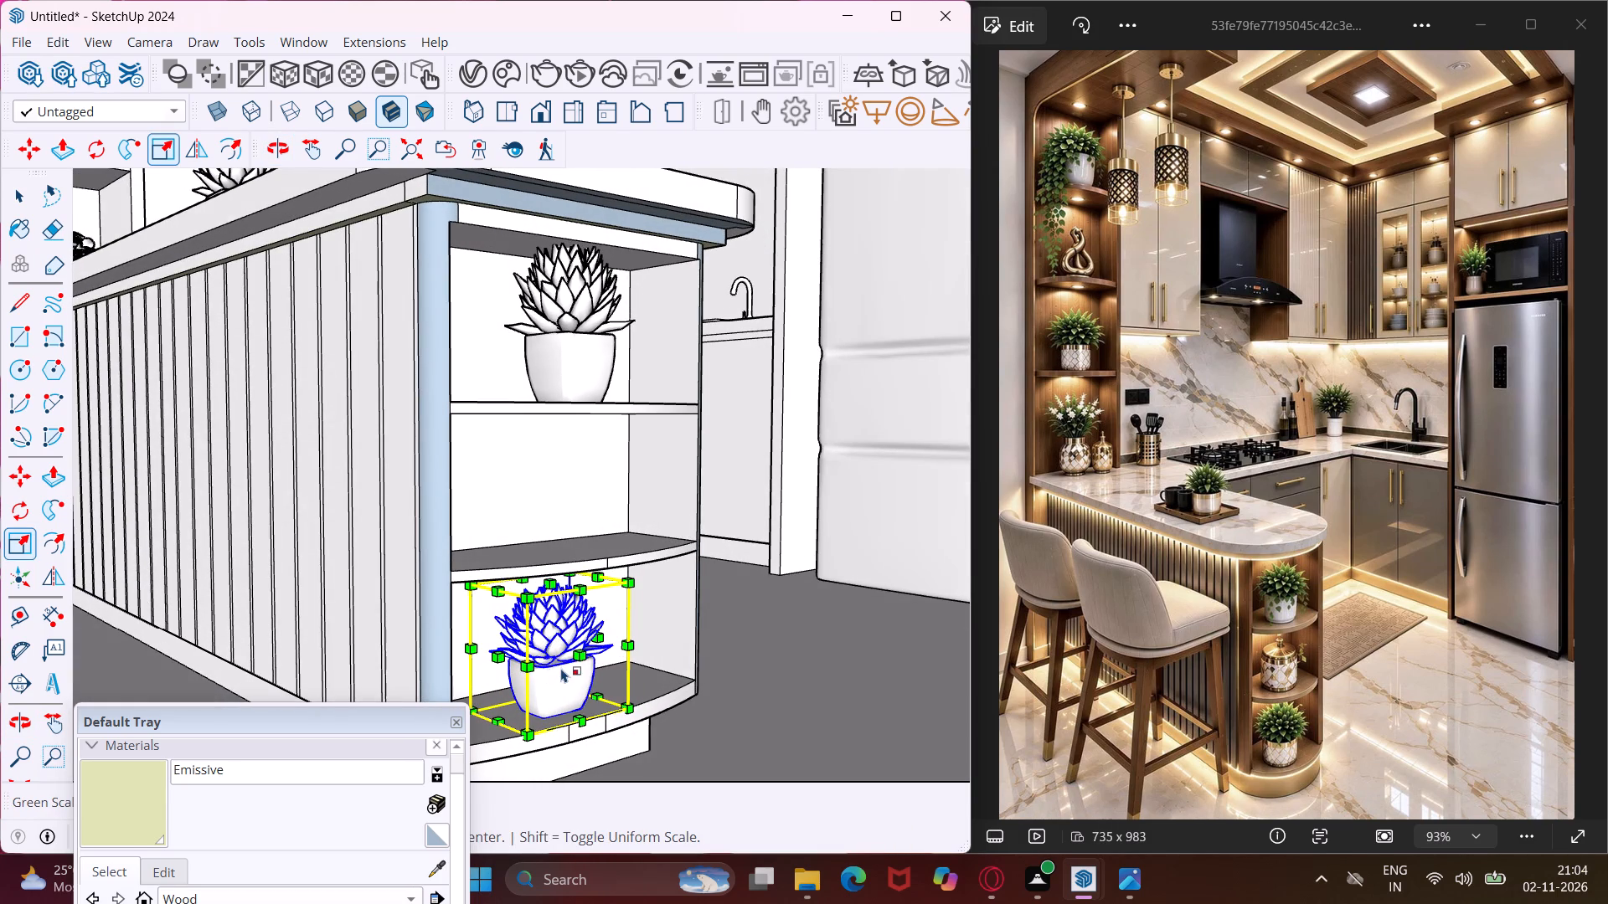
pyautogui.click(527, 634)
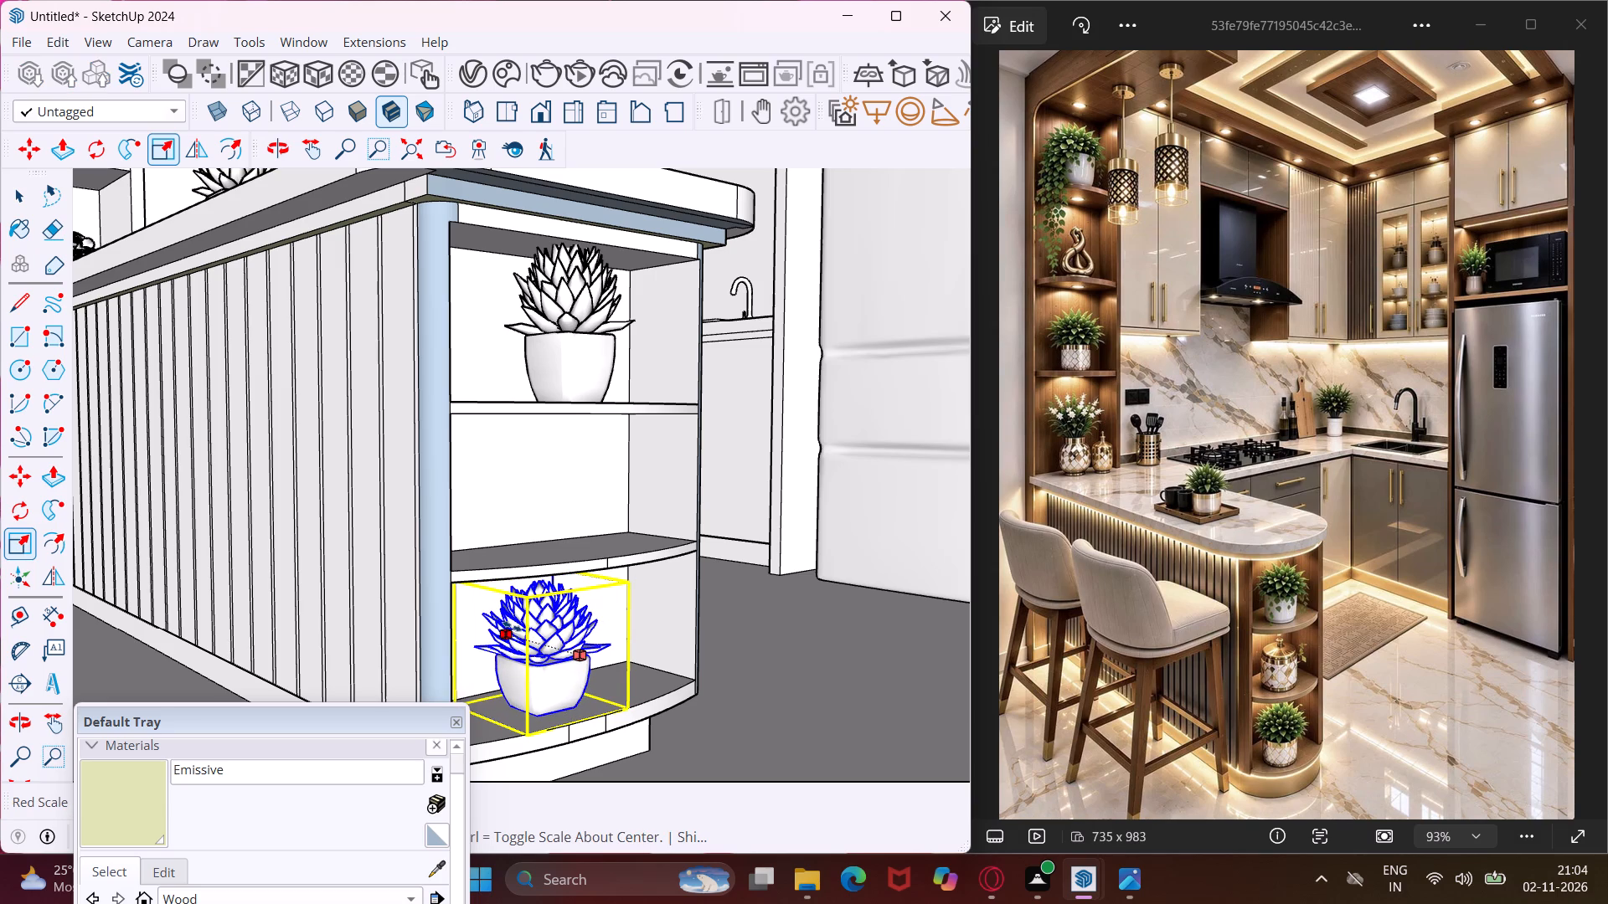
pyautogui.click(511, 624)
pyautogui.press('Escape')
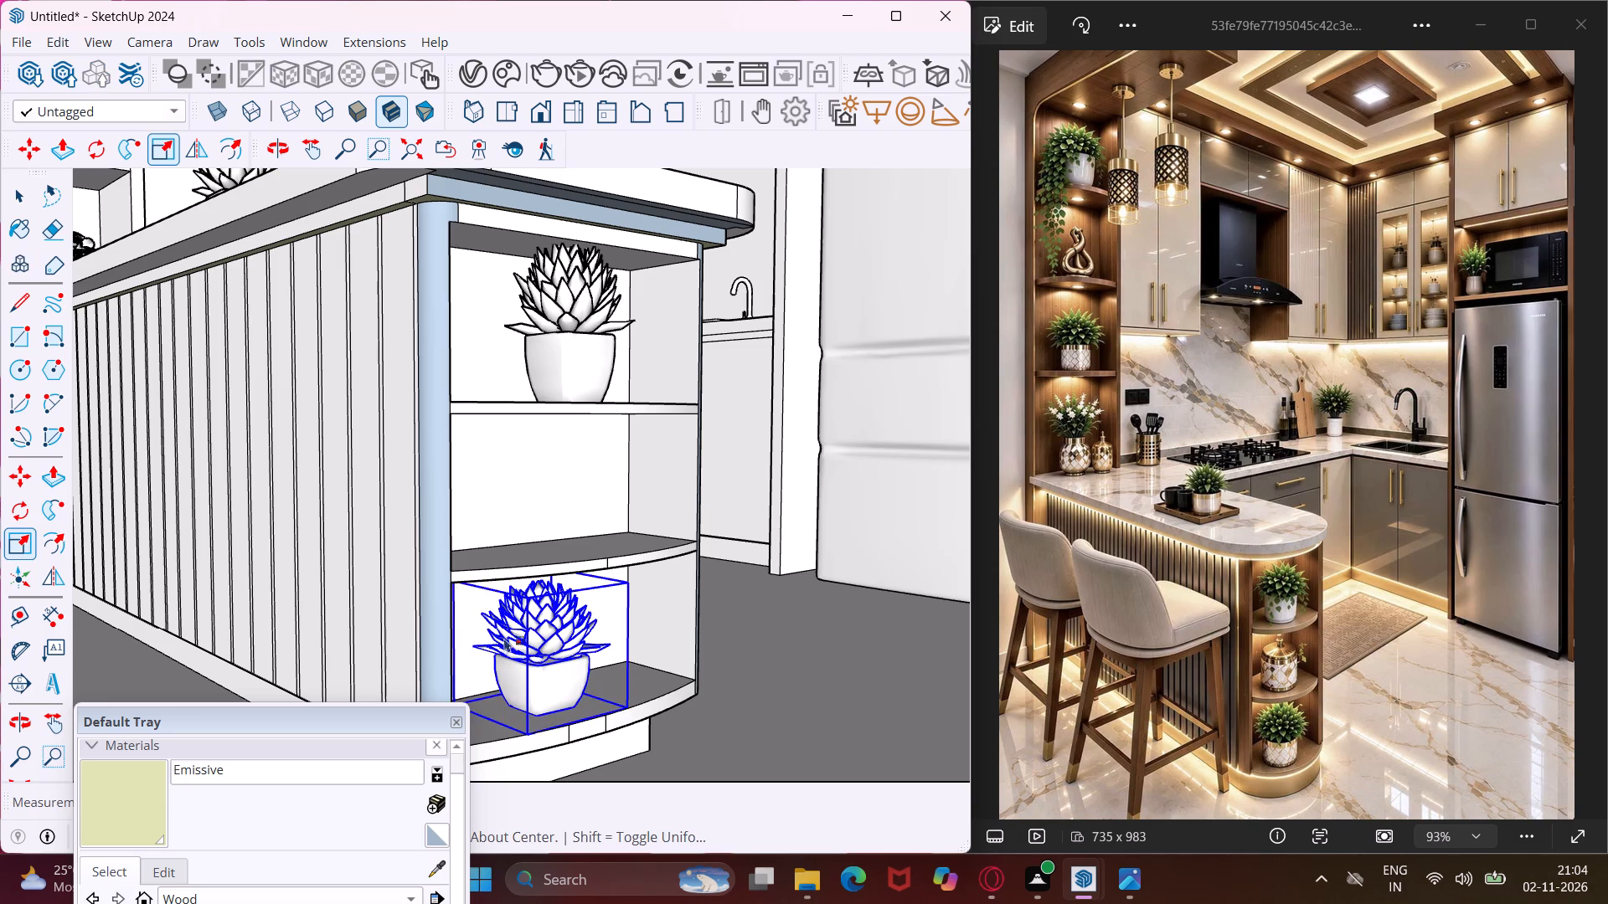
# Scale the potted plant on the peninsula's top end shelf down uniformly so it sits below the countertop.
pyautogui.click(564, 366)
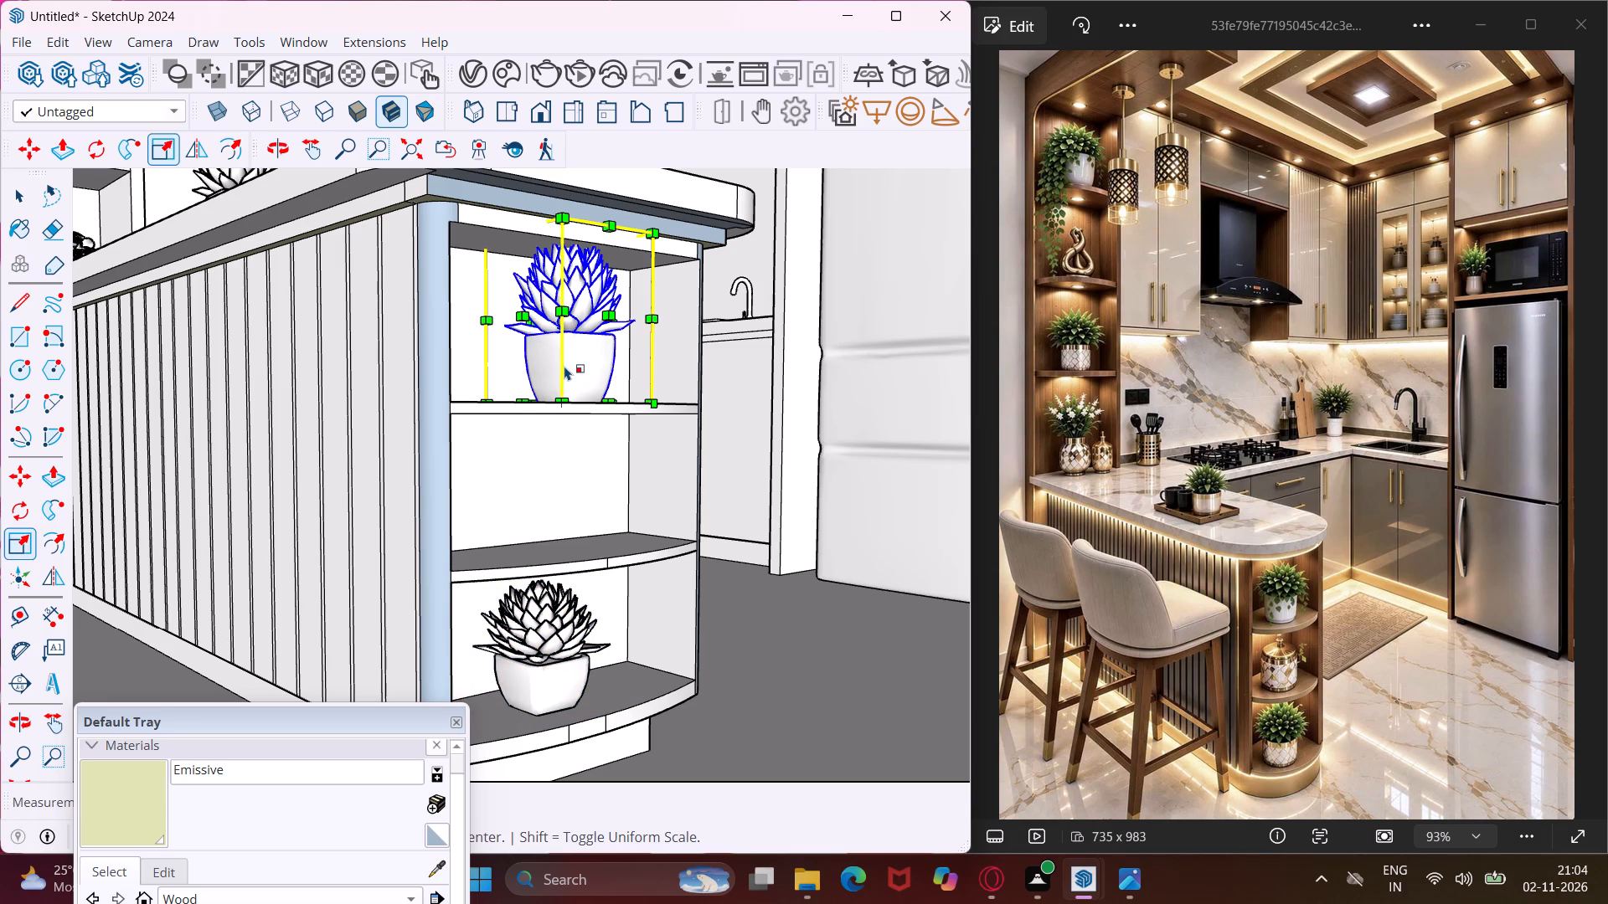
pyautogui.scroll(1, 581, 245)
pyautogui.click(579, 244)
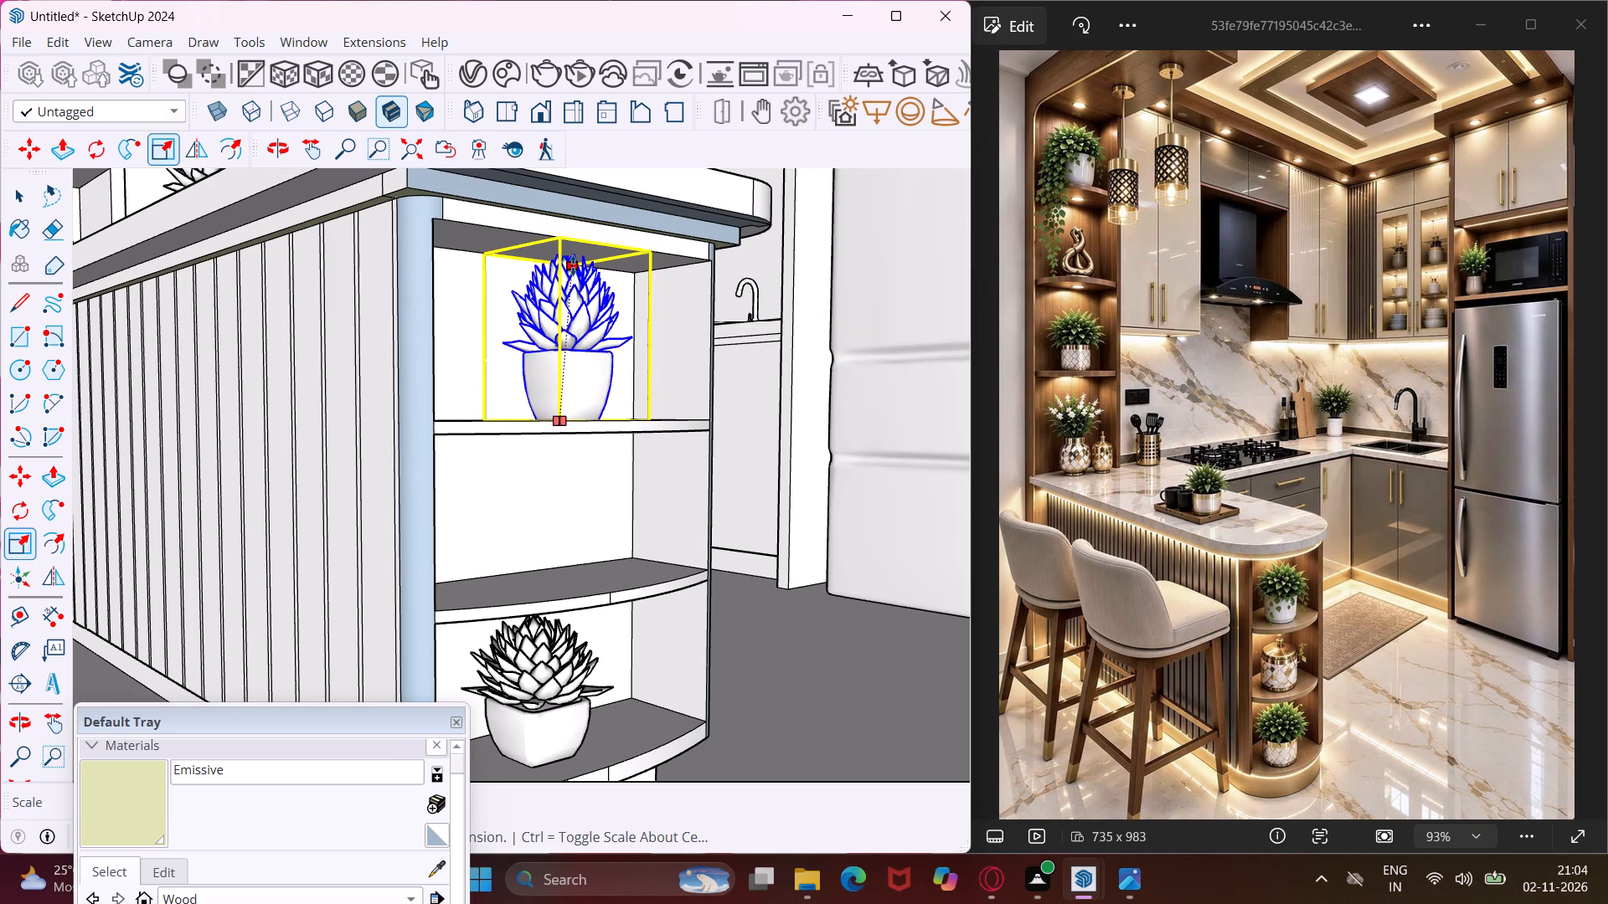
pyautogui.click(572, 268)
# Stretch the potted plant on the peninsula's top end shelf sideways toward the fluted front and backward toward the shelf's back panel.
pyautogui.moveTo(566, 285); pyautogui.dragTo(496, 364, button='middle')
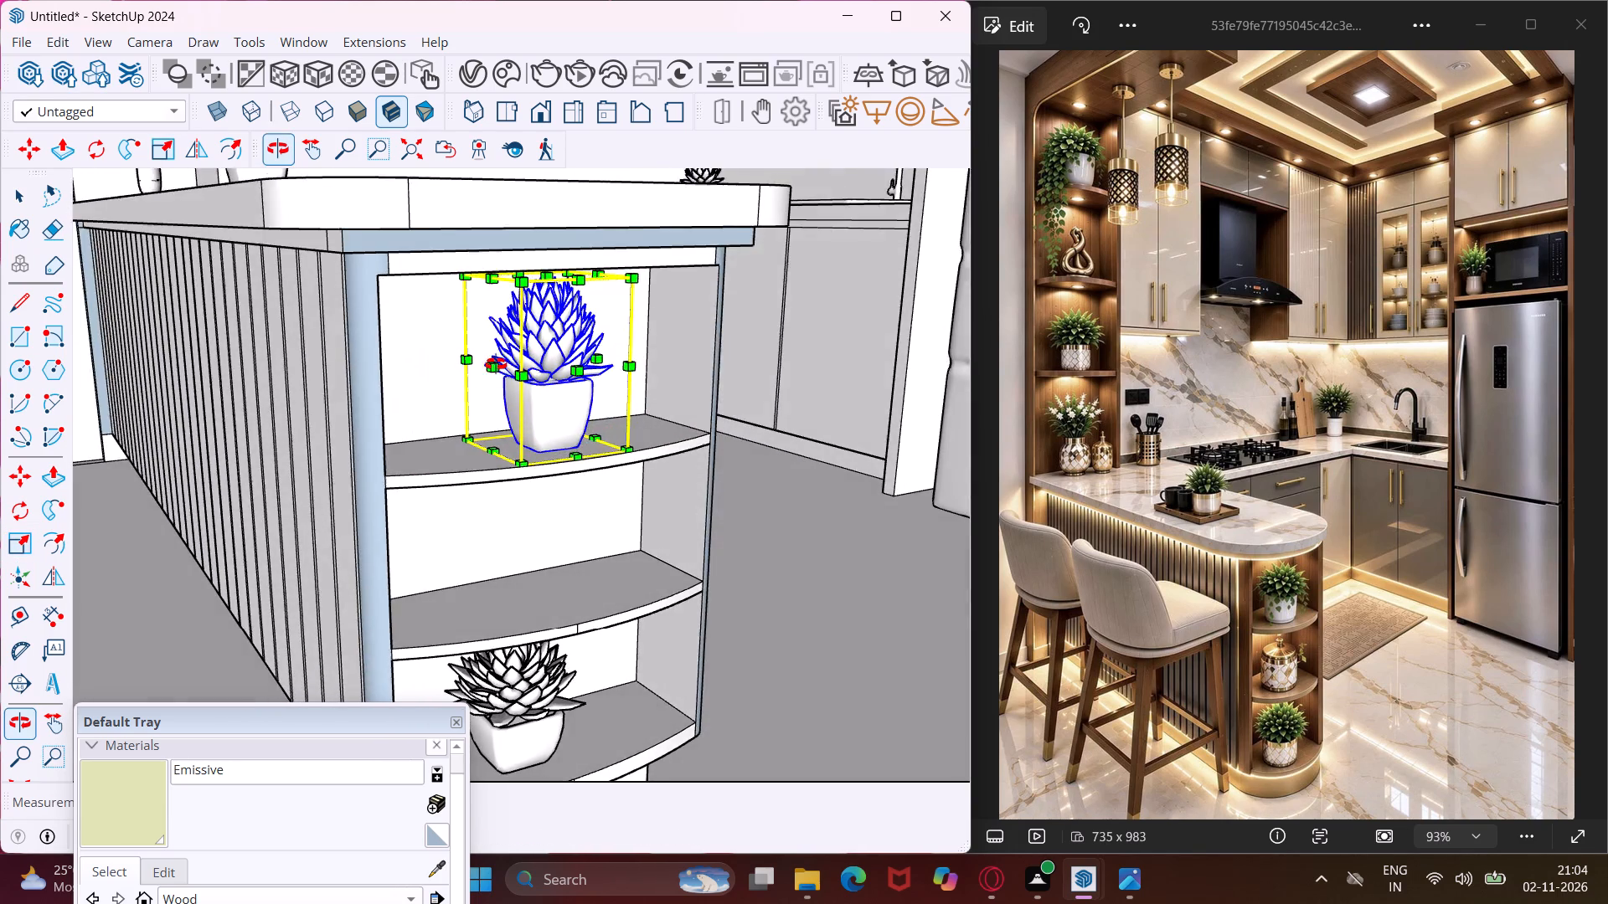
pyautogui.moveTo(496, 364); pyautogui.dragTo(495, 365, button='middle')
pyautogui.scroll(3, 495, 365)
pyautogui.click(488, 370)
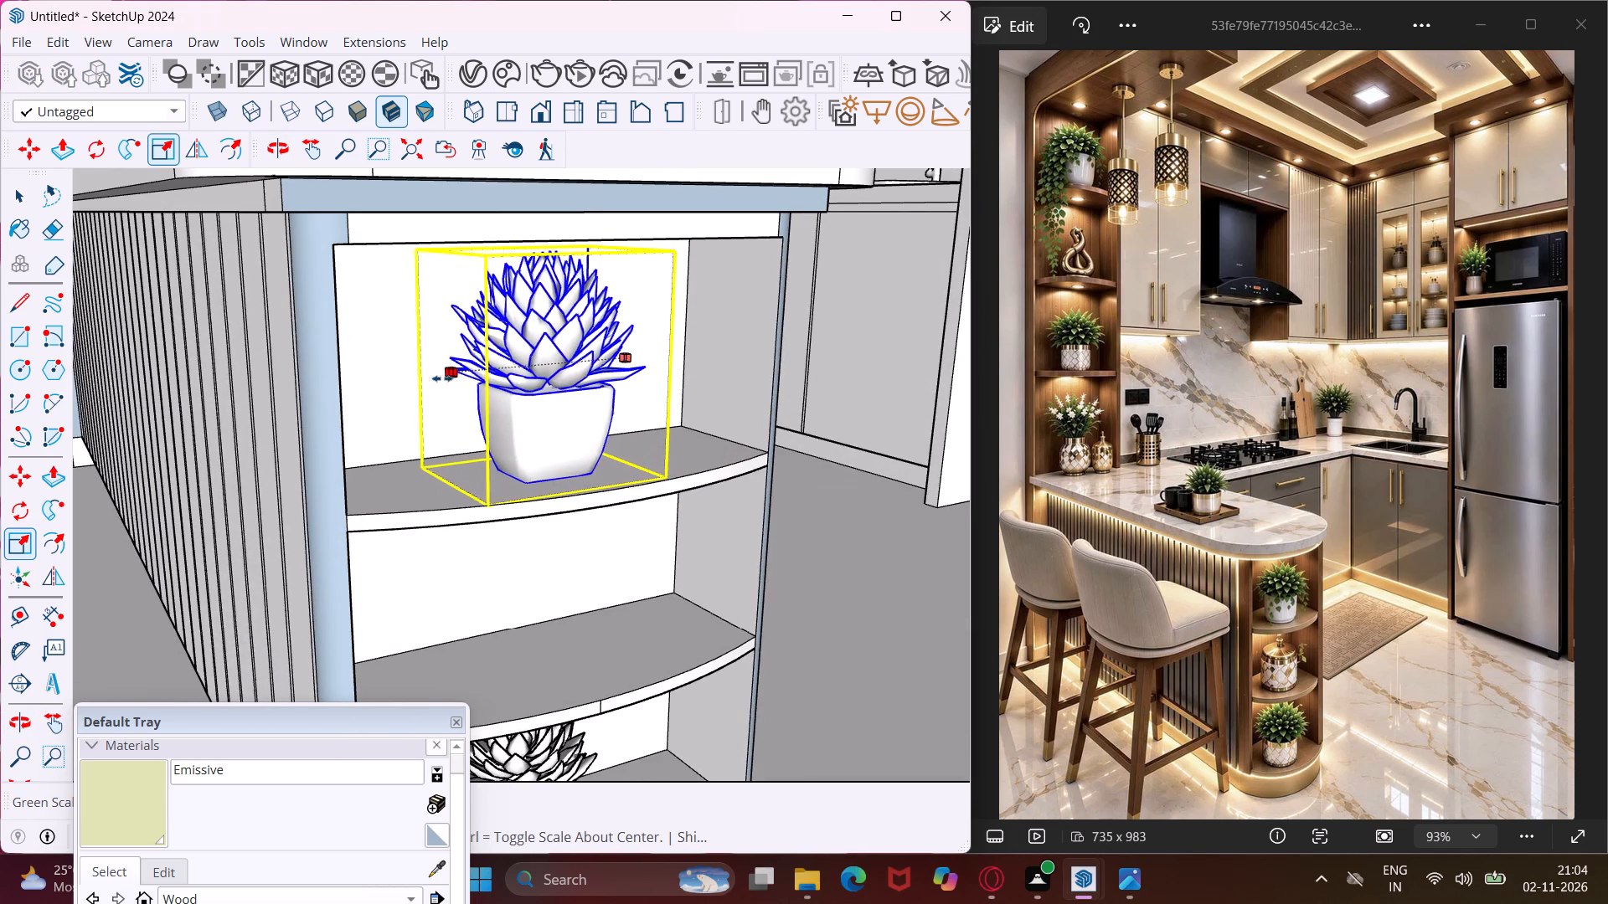
pyautogui.click(426, 382)
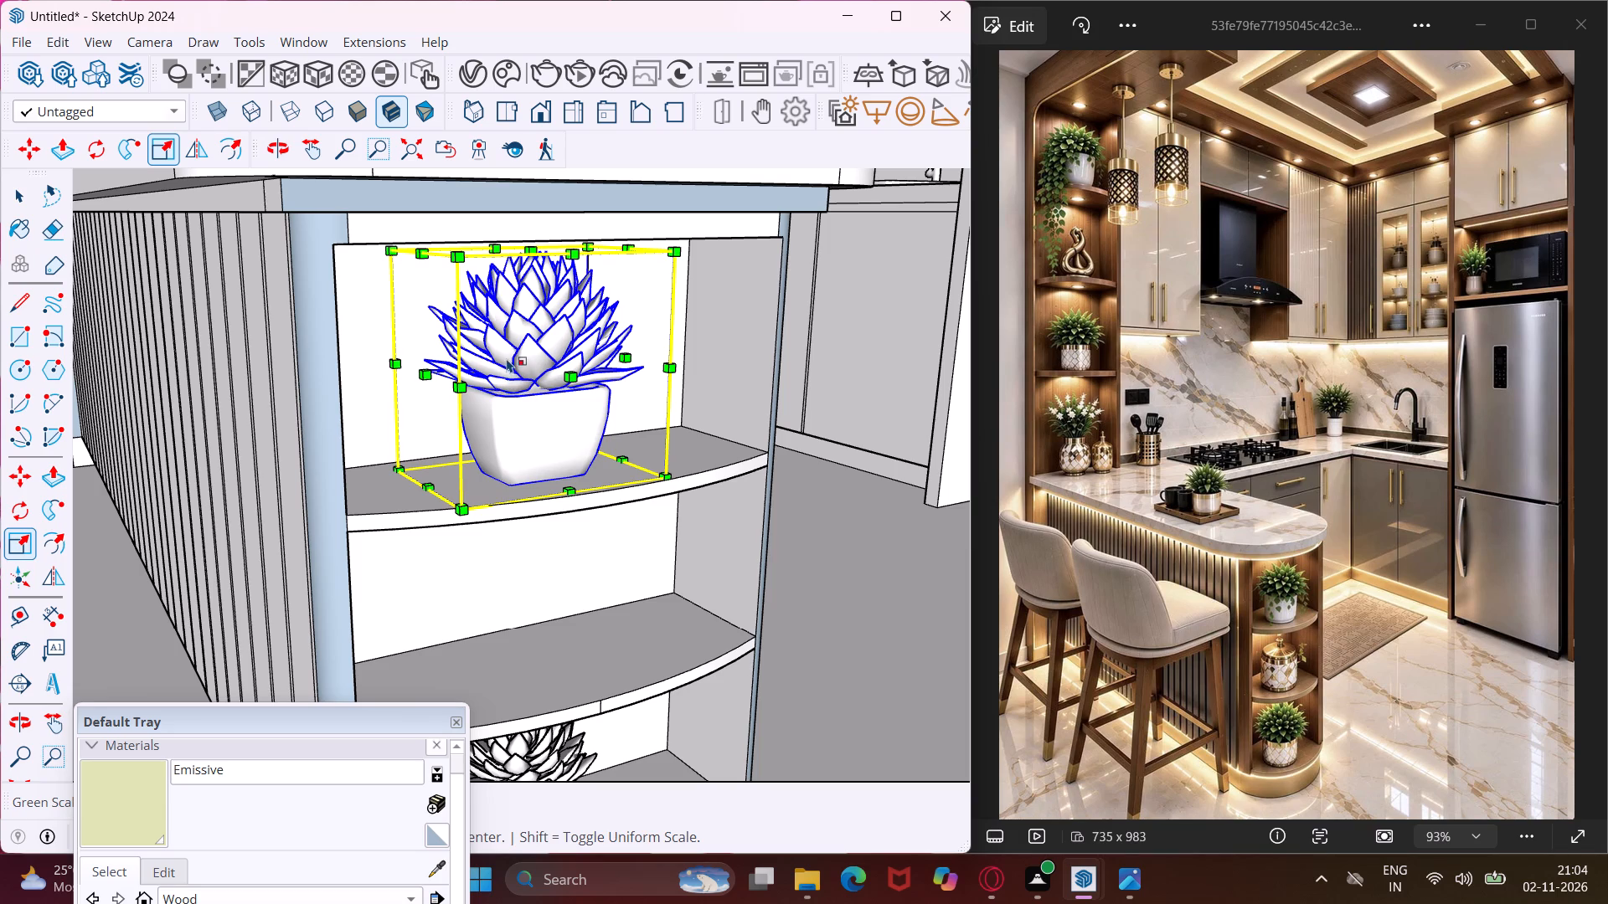
pyautogui.click(497, 354)
pyautogui.click(476, 347)
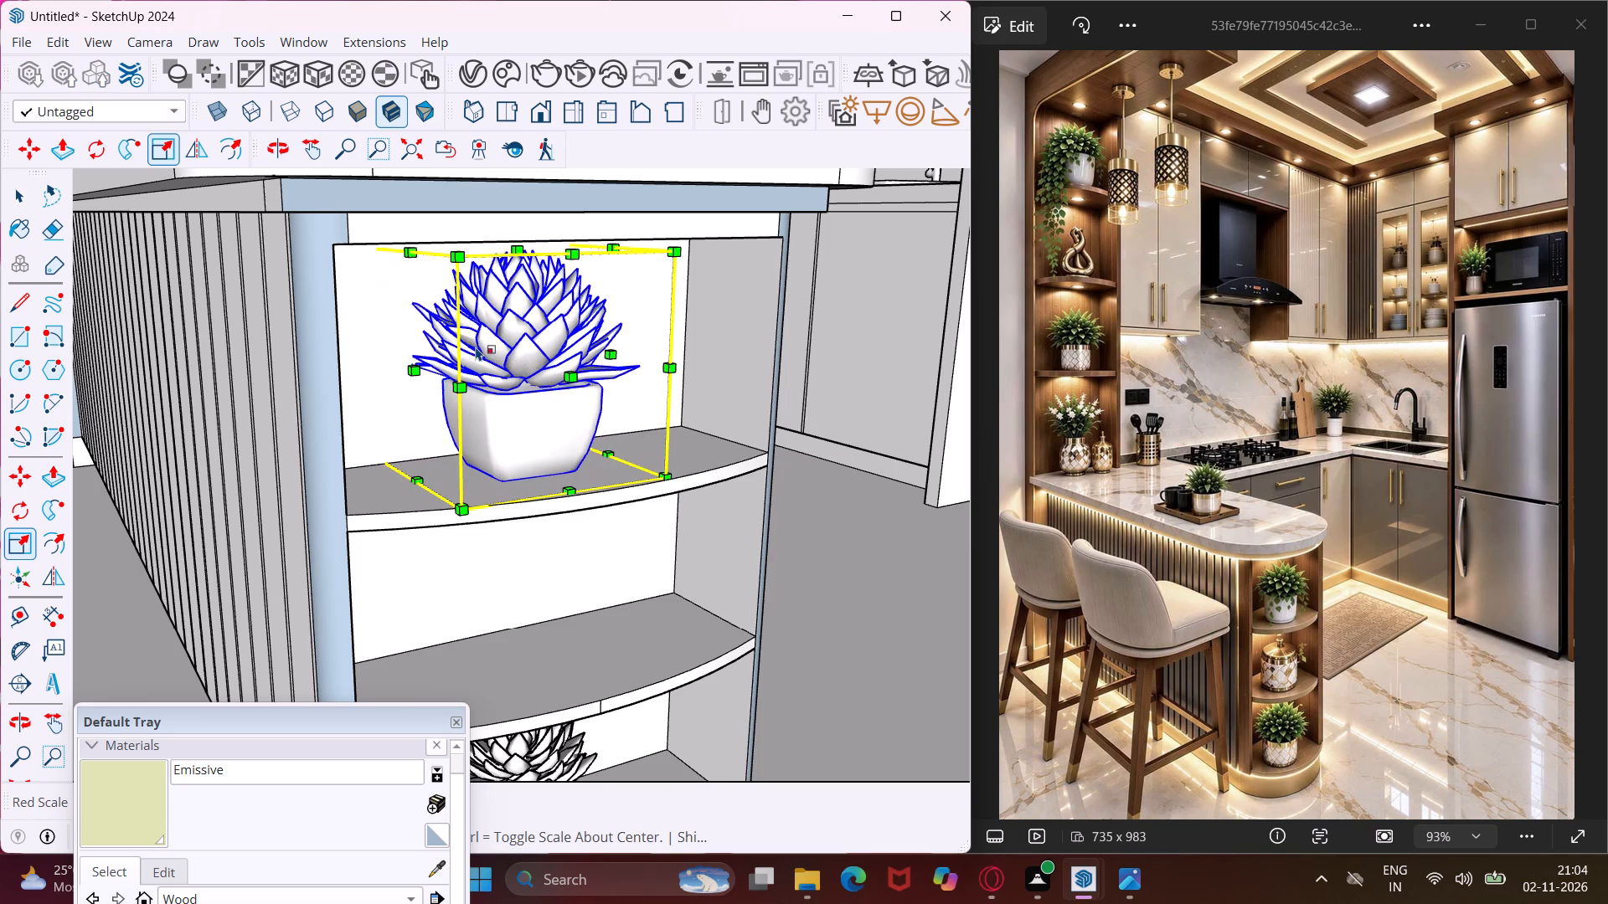
pyautogui.scroll(-2, 474, 354)
pyautogui.moveTo(475, 360); pyautogui.dragTo(559, 398, button='middle')
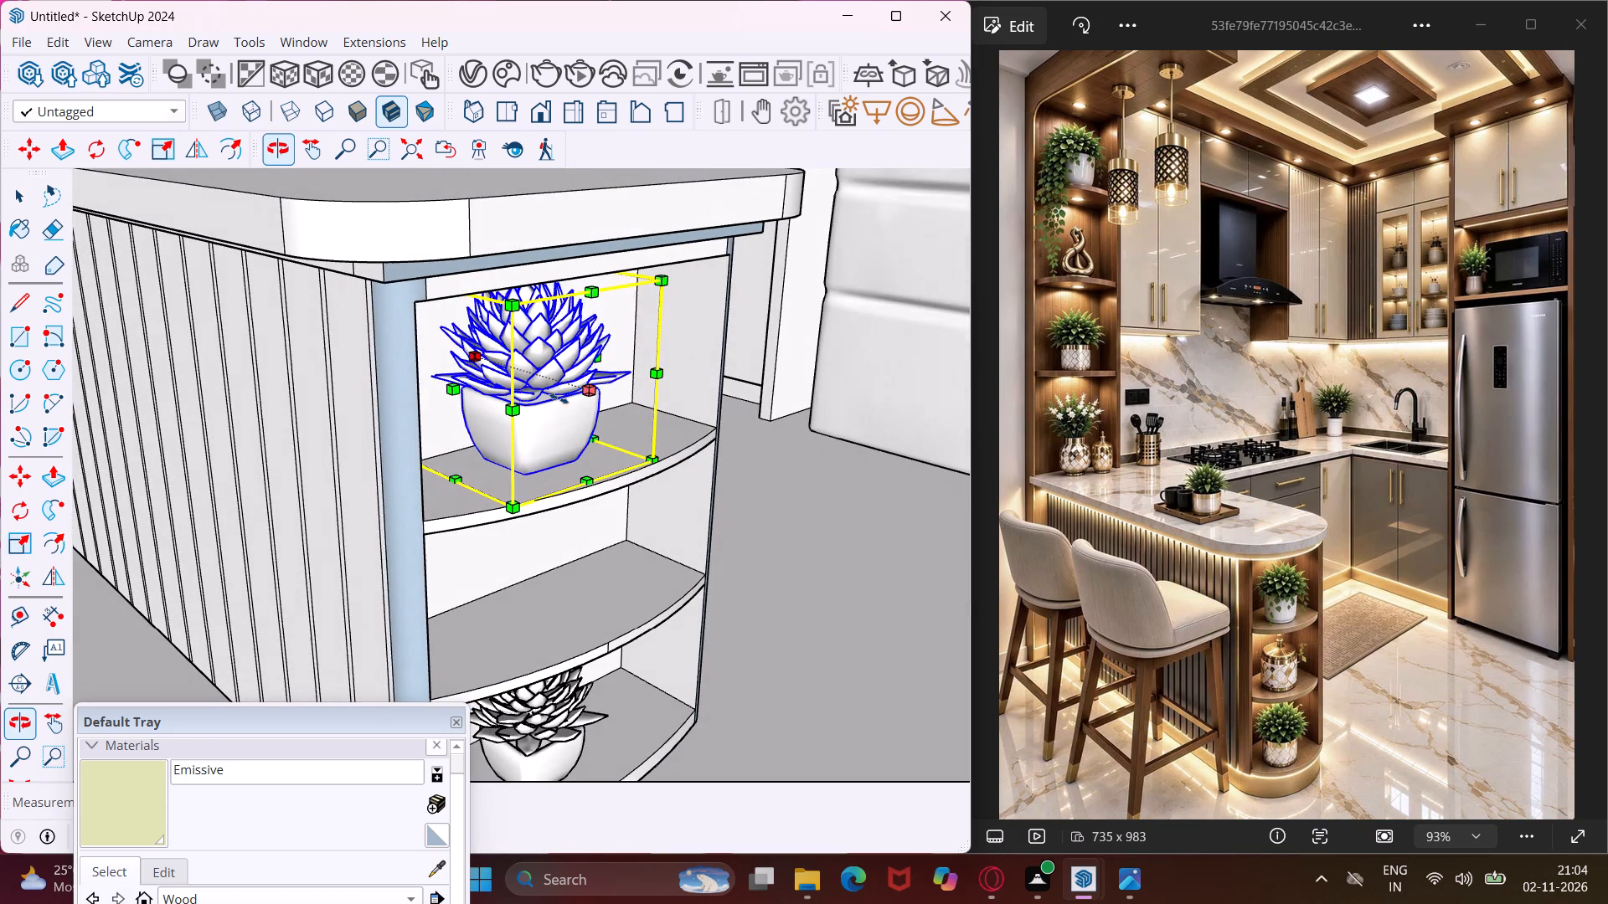
pyautogui.press('Escape')
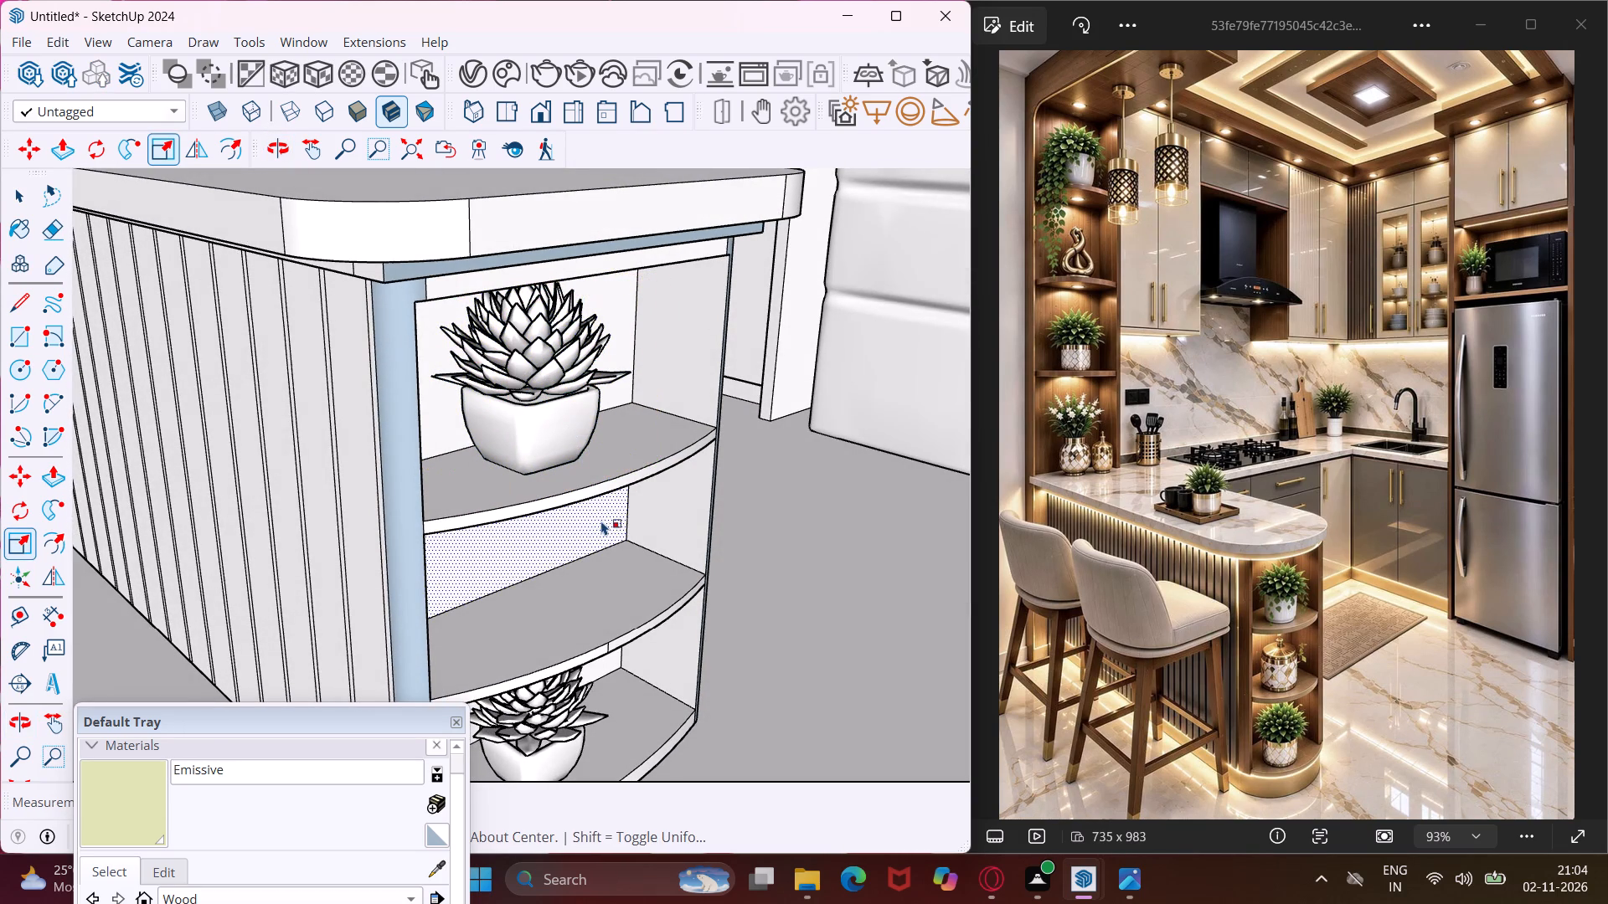
# Scale the large round disc lying outside the room down uniformly in successive passes until it is a small fixture-sized disc.
pyautogui.moveTo(601, 532); pyautogui.dragTo(575, 363, button='middle')
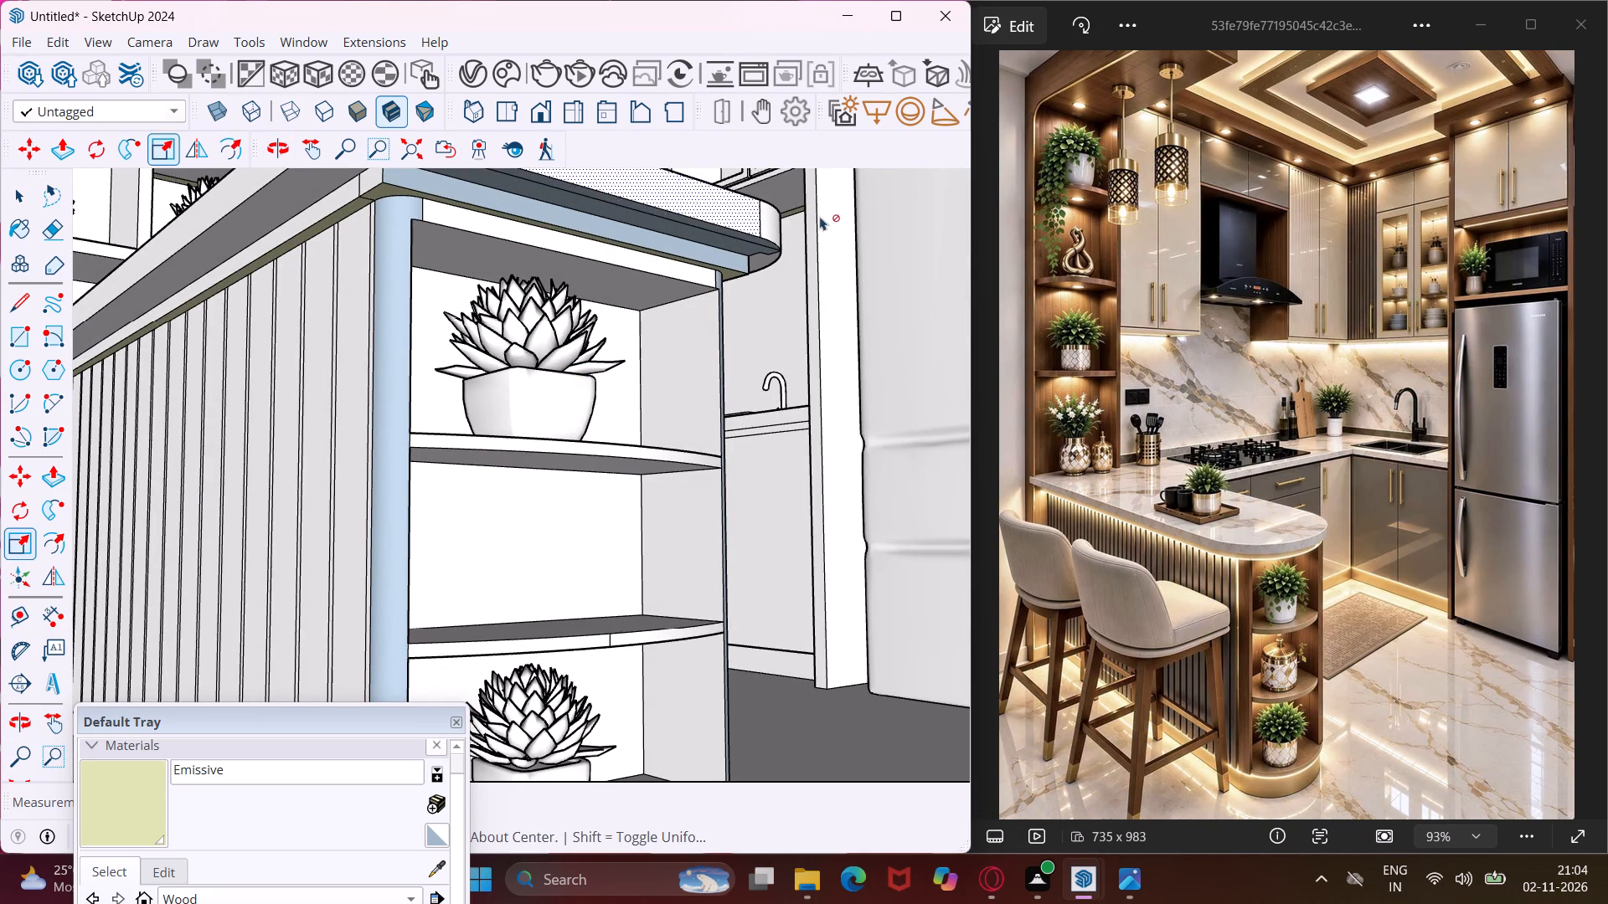
pyautogui.scroll(-6, 555, 318)
pyautogui.moveTo(552, 339); pyautogui.dragTo(585, 521, button='middle')
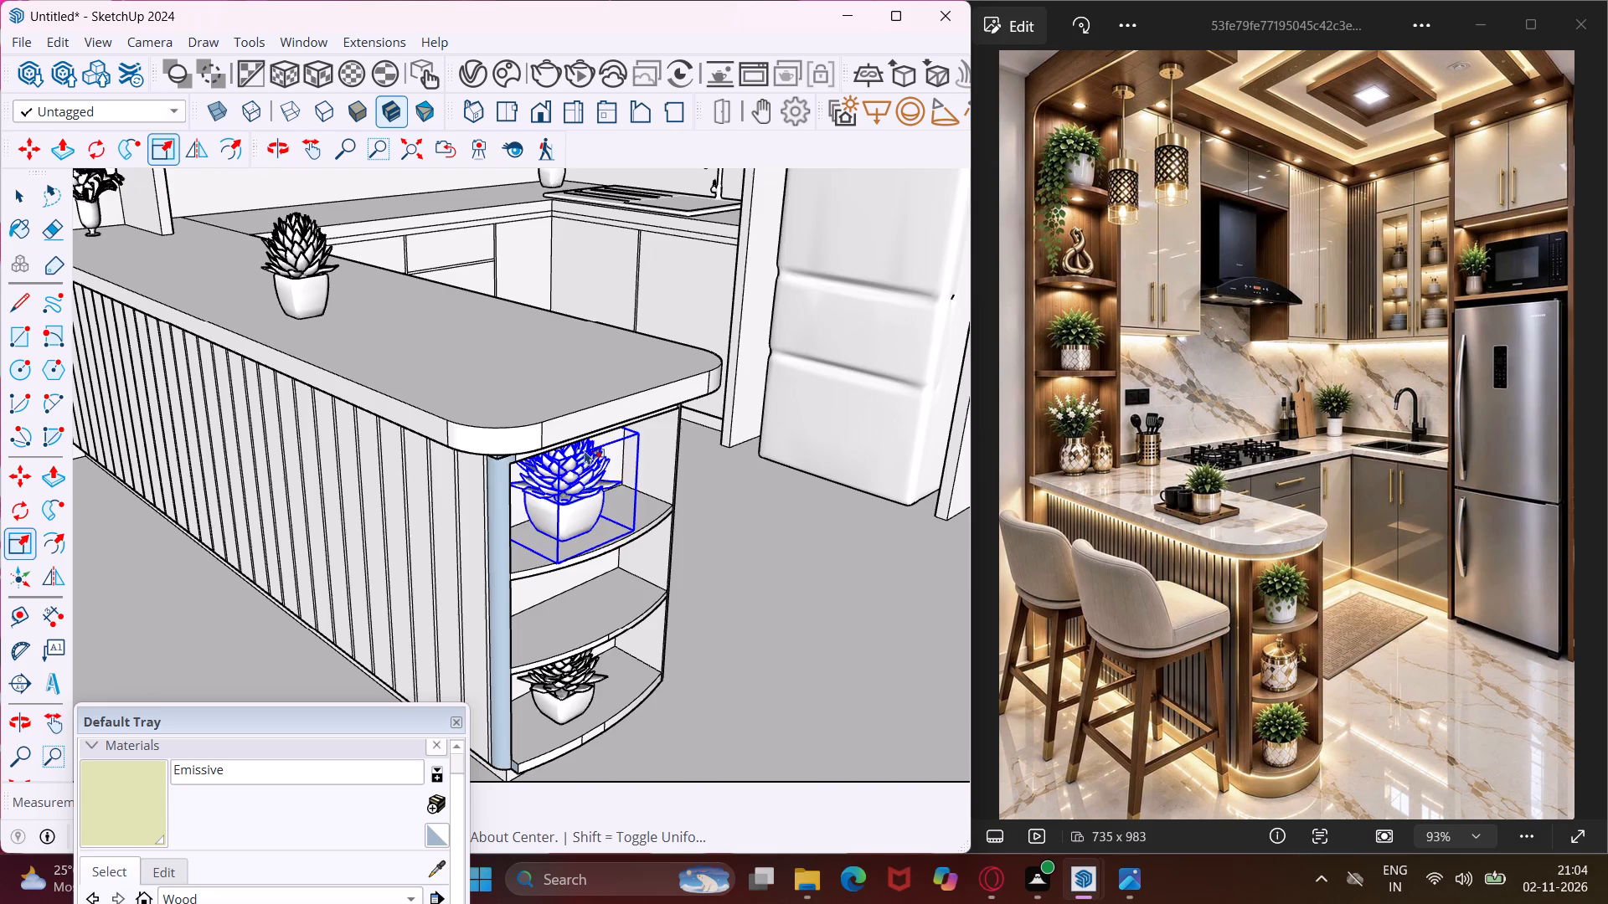
pyautogui.scroll(-12, 585, 443)
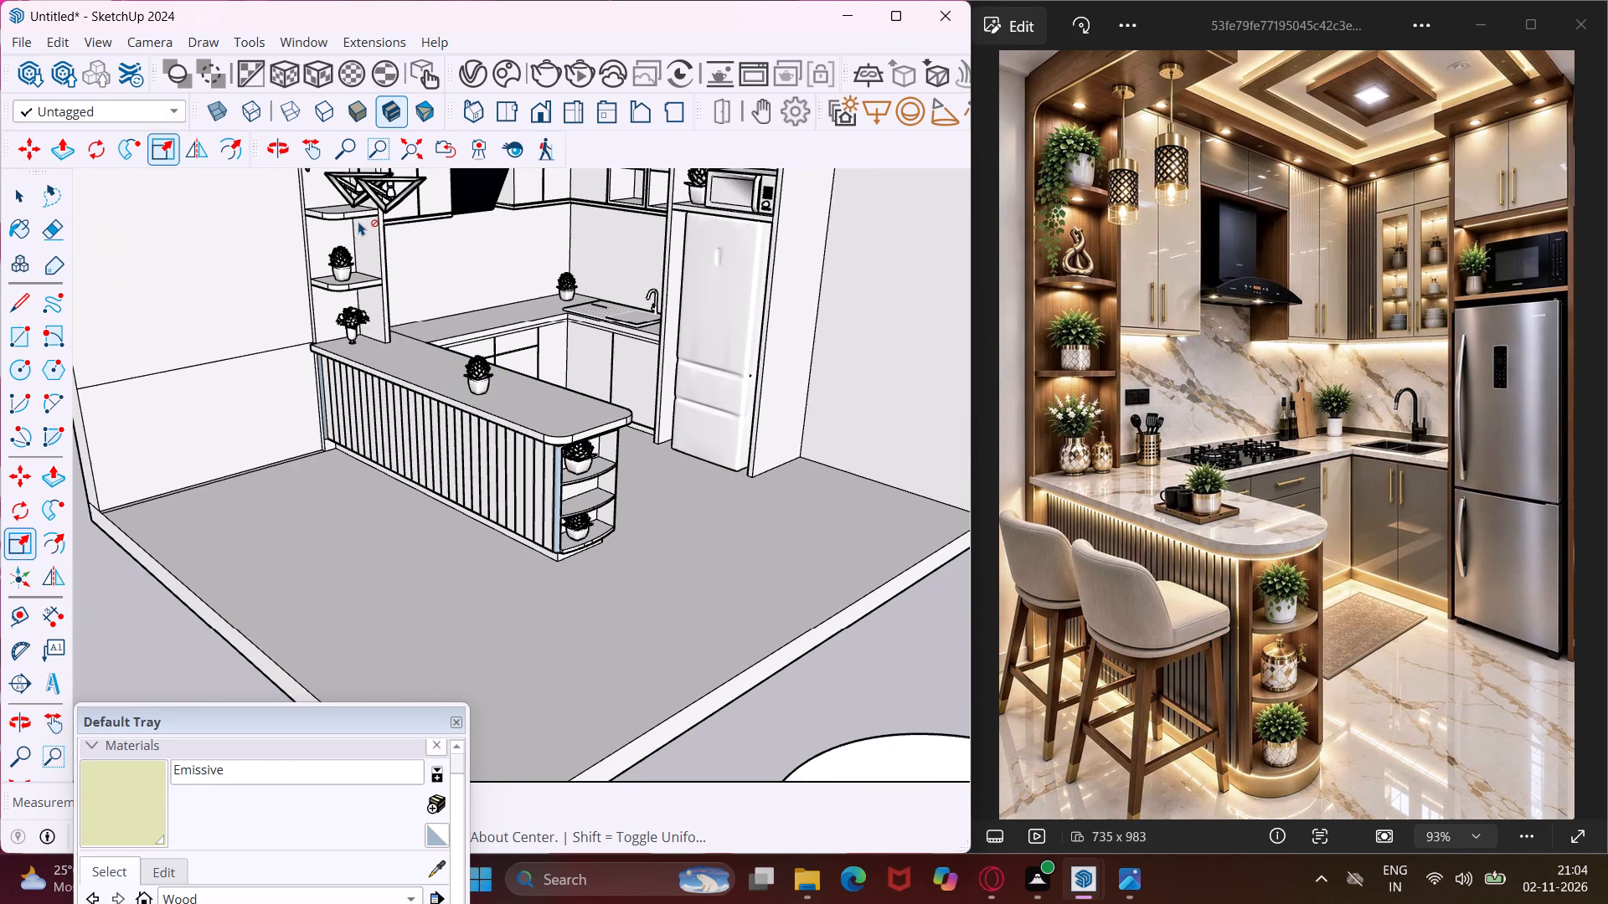
pyautogui.scroll(-7, 509, 404)
pyautogui.press('Escape')
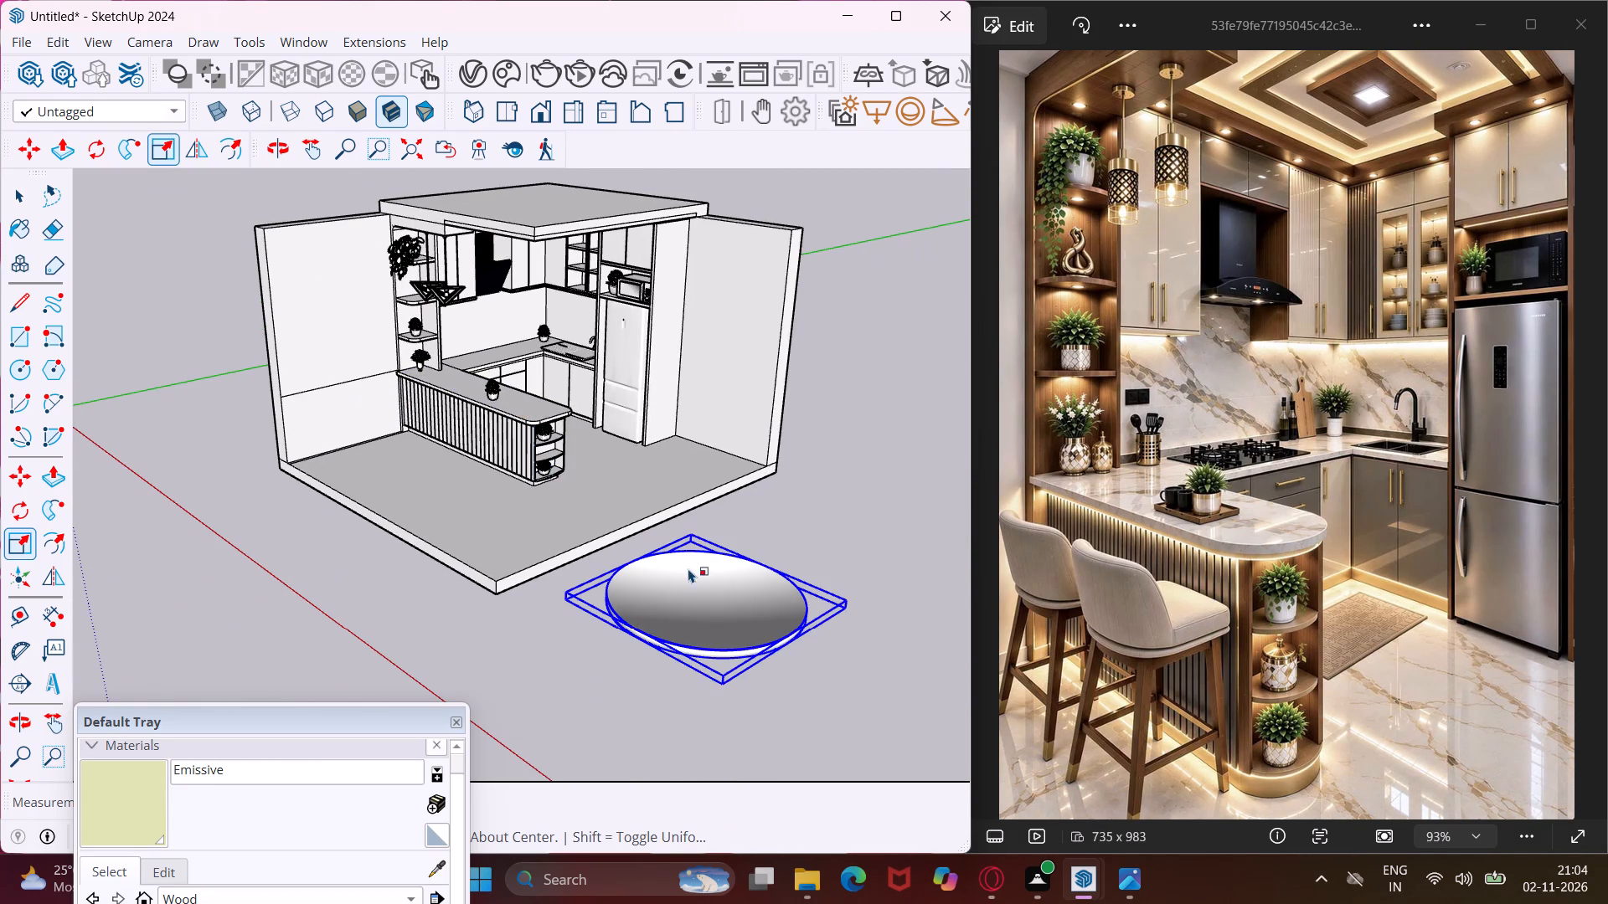
pyautogui.press('space')
pyautogui.click(702, 636)
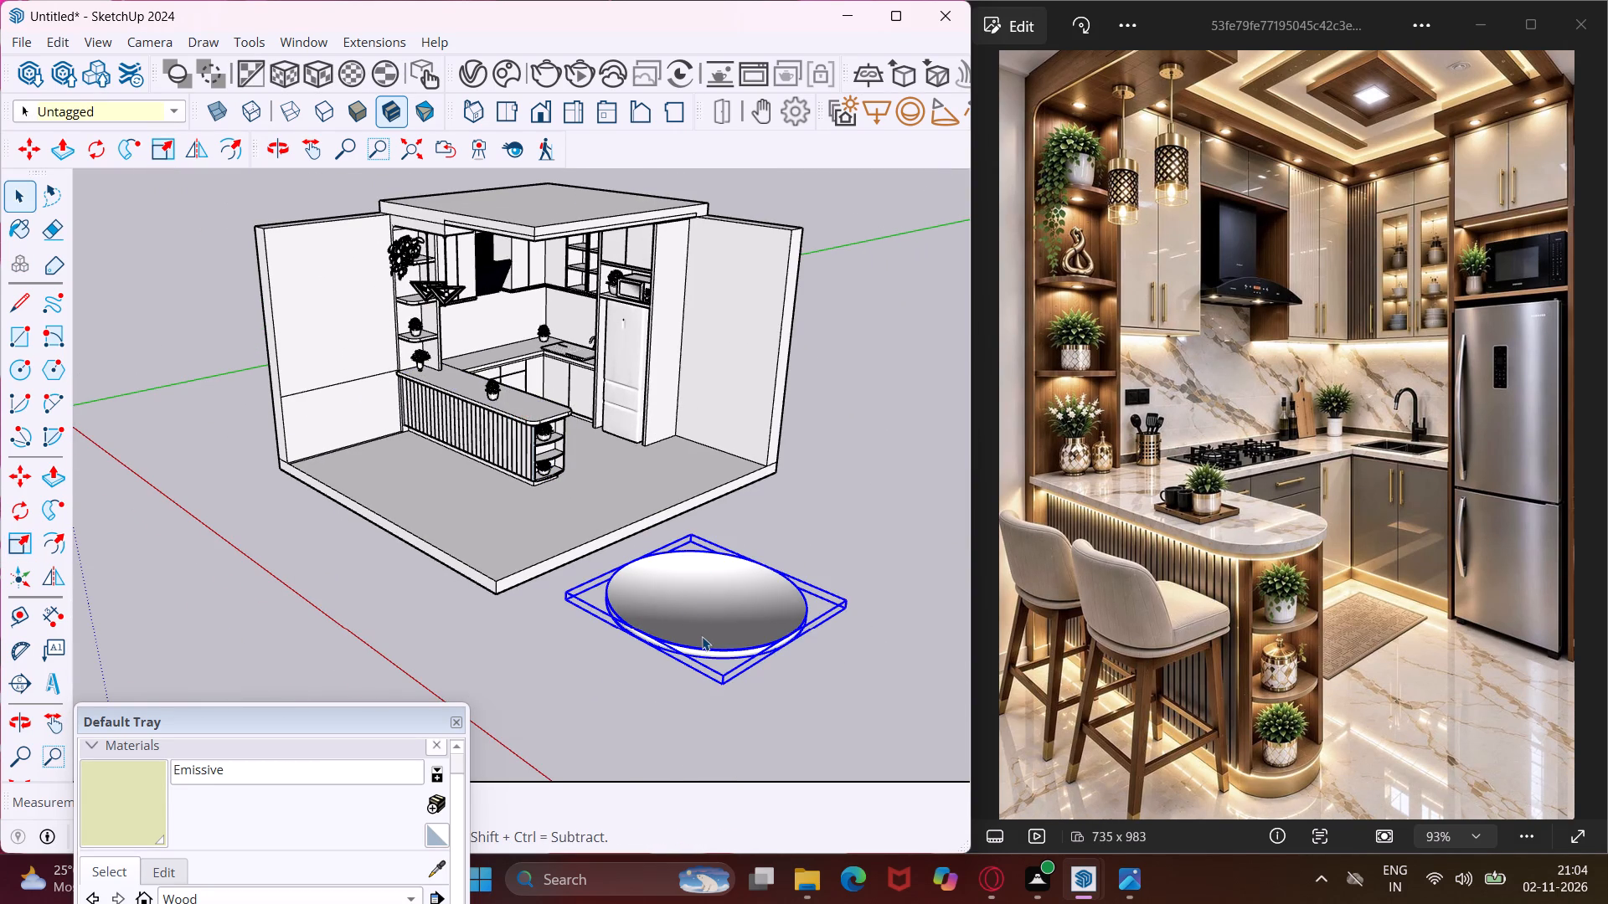
pyautogui.click(18, 554)
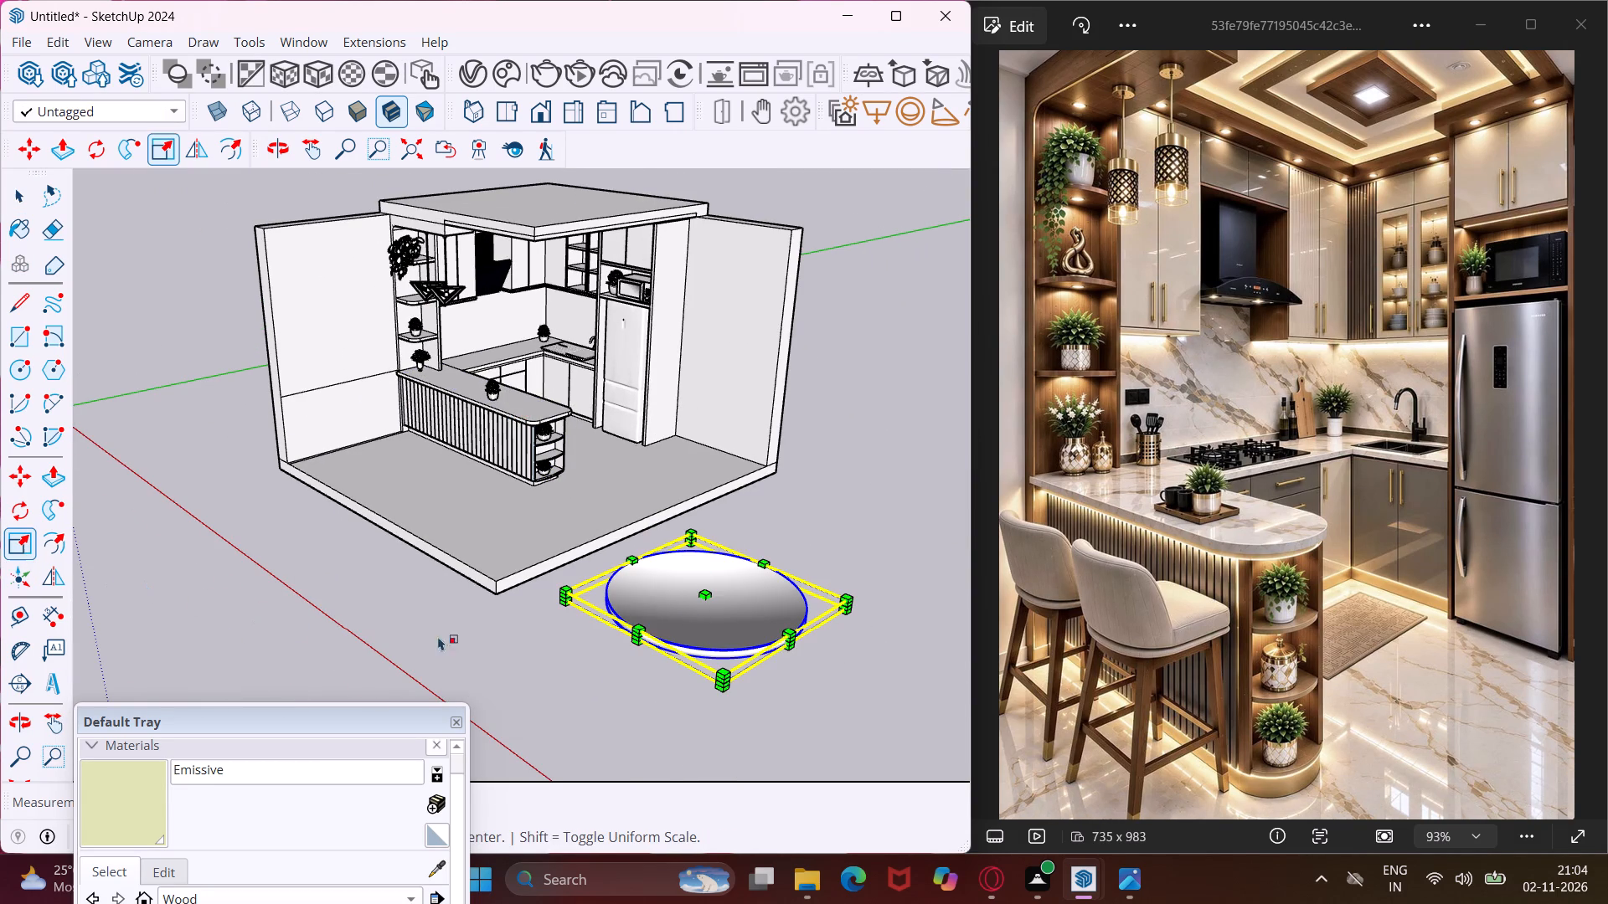
pyautogui.click(565, 587)
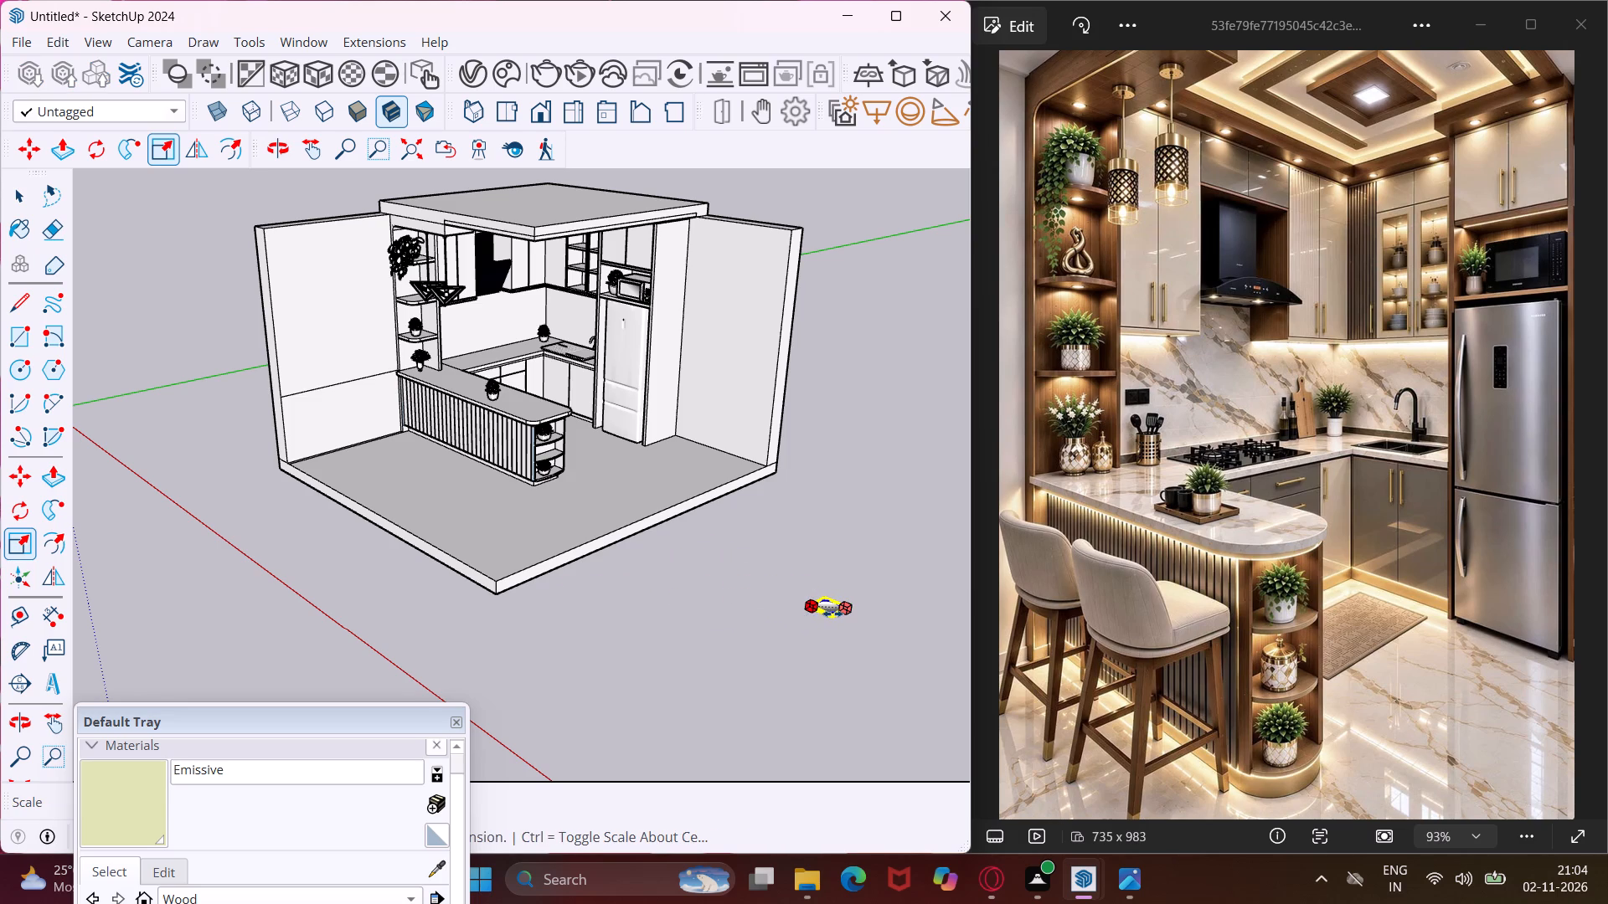
pyautogui.click(832, 614)
pyautogui.scroll(13, 854, 608)
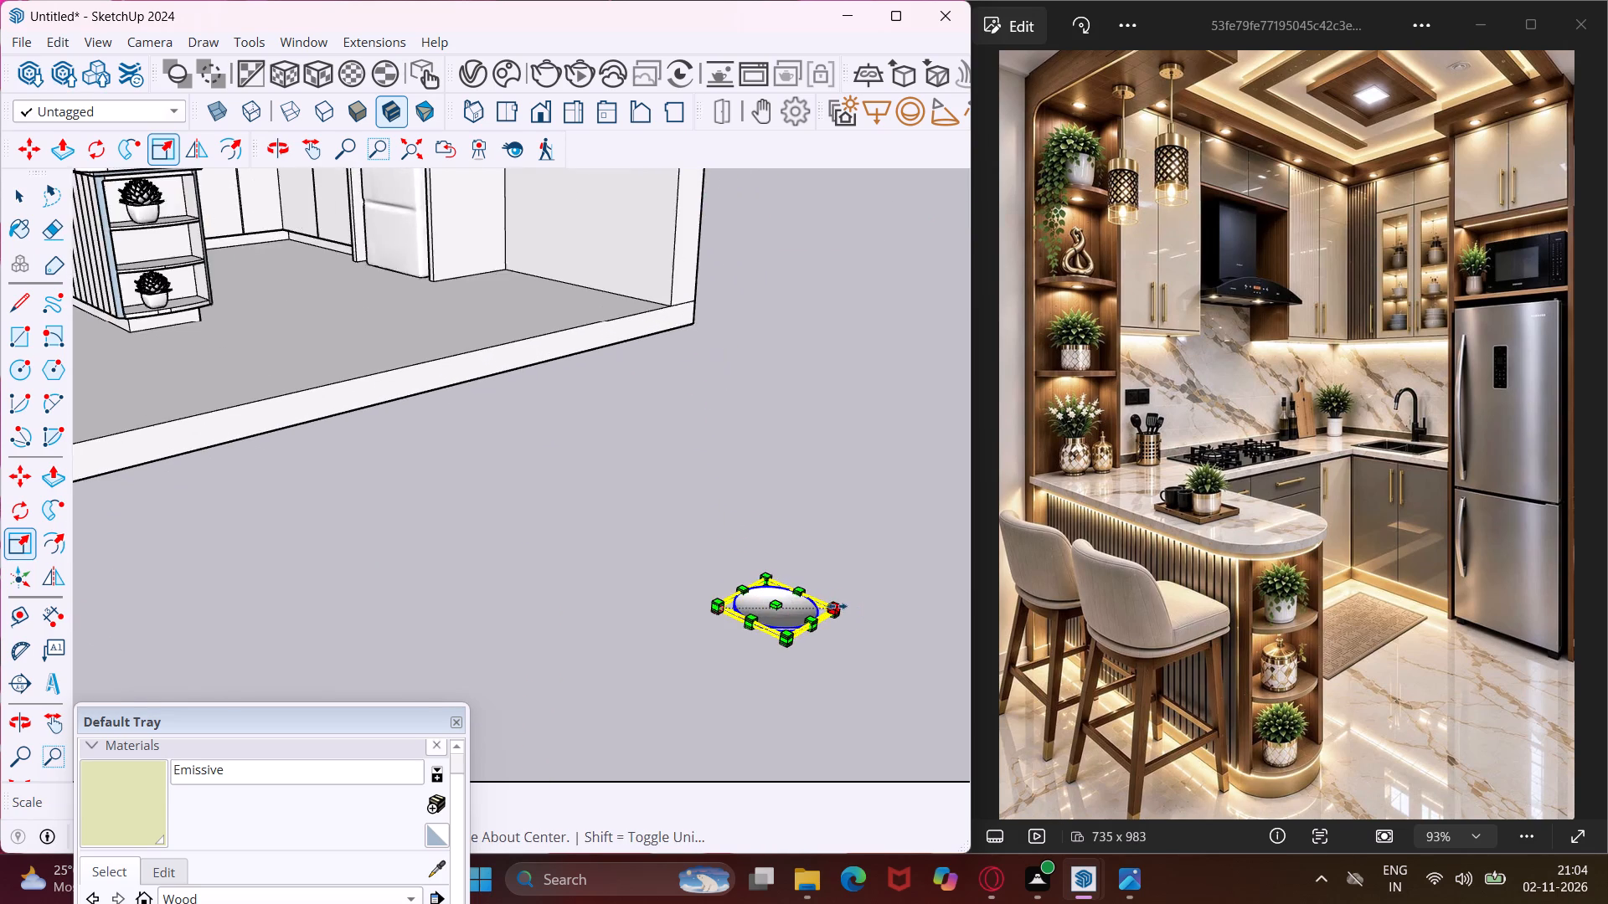
pyautogui.scroll(4, 837, 606)
pyautogui.click(670, 601)
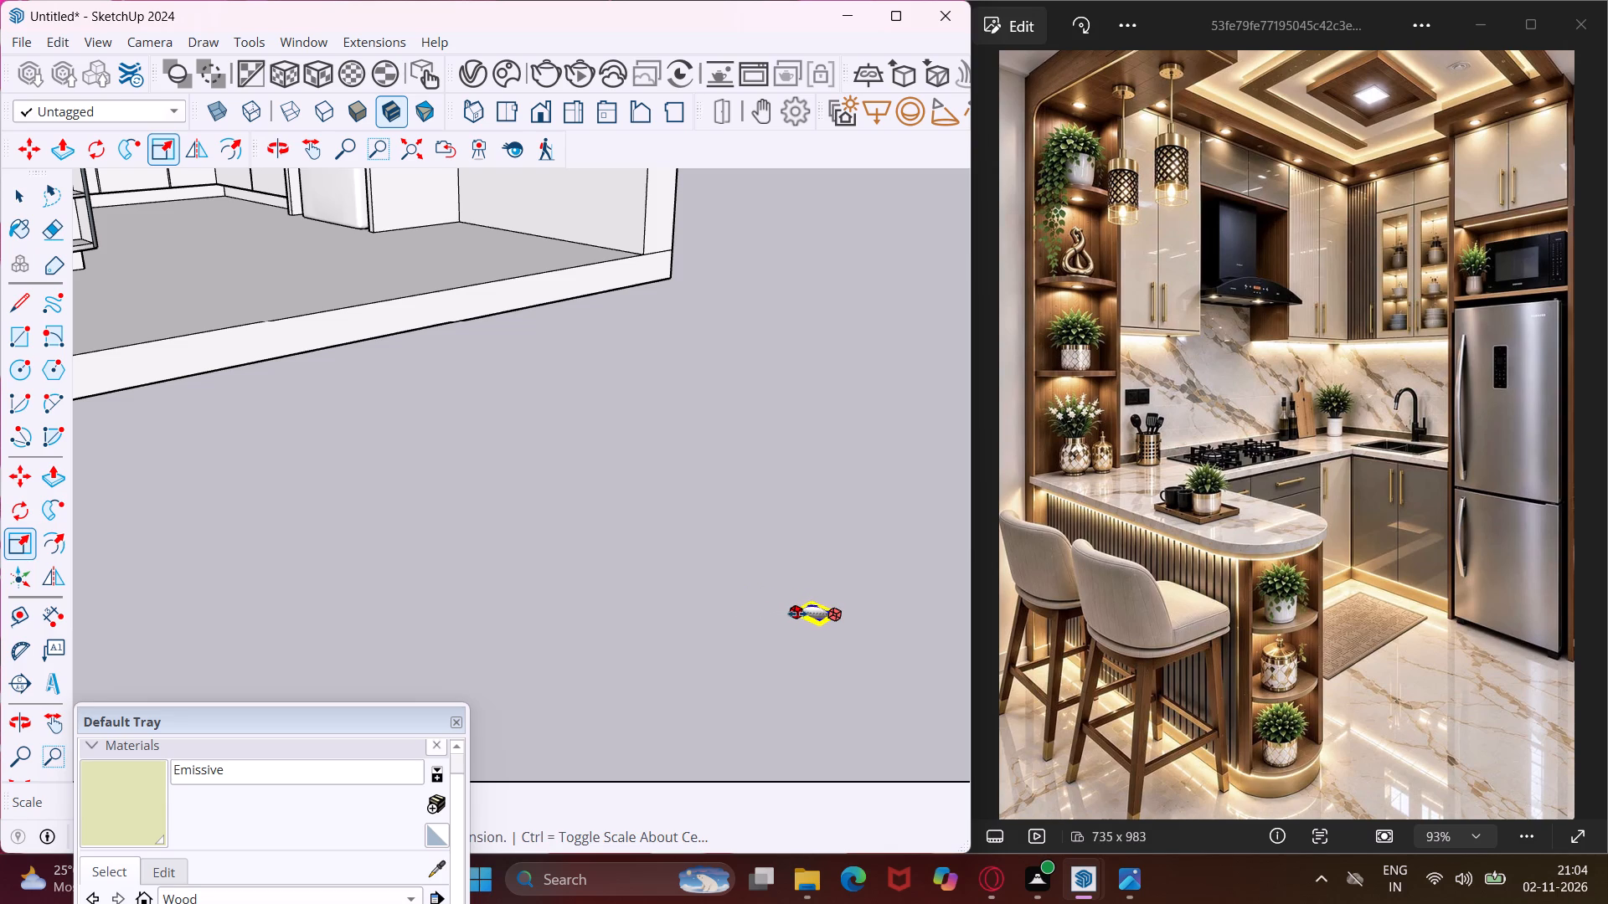
pyautogui.click(800, 614)
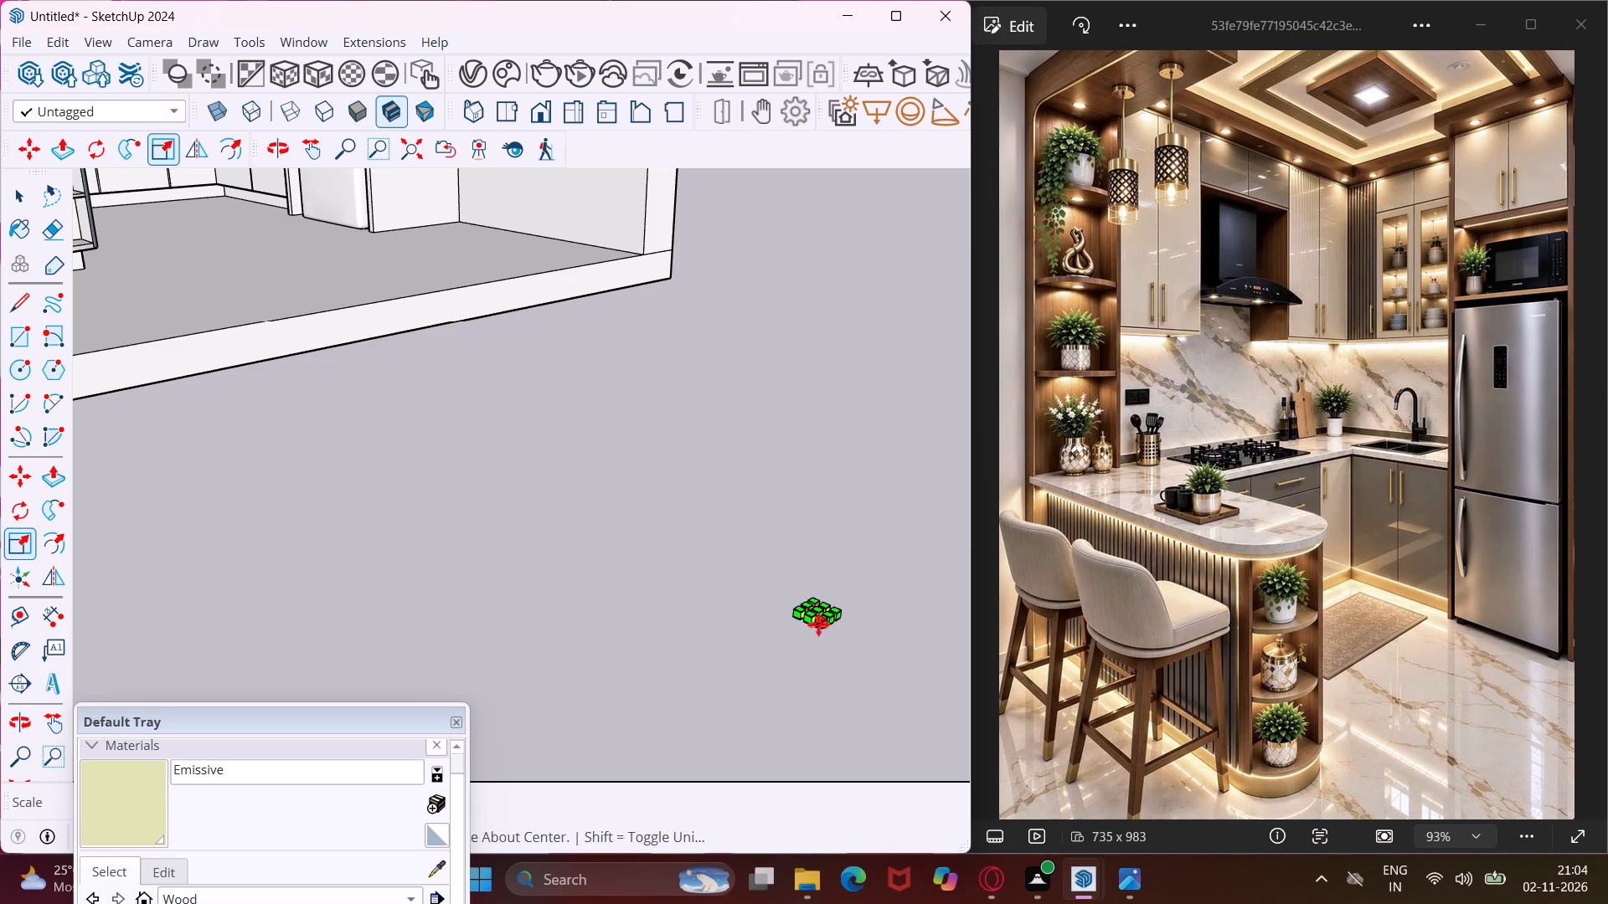
# Move the scaled-down round disc from outside the room up to the underside of the kitchen's ceiling slab.
pyautogui.press('m')
pyautogui.scroll(20, 818, 620)
pyautogui.scroll(1, 818, 620)
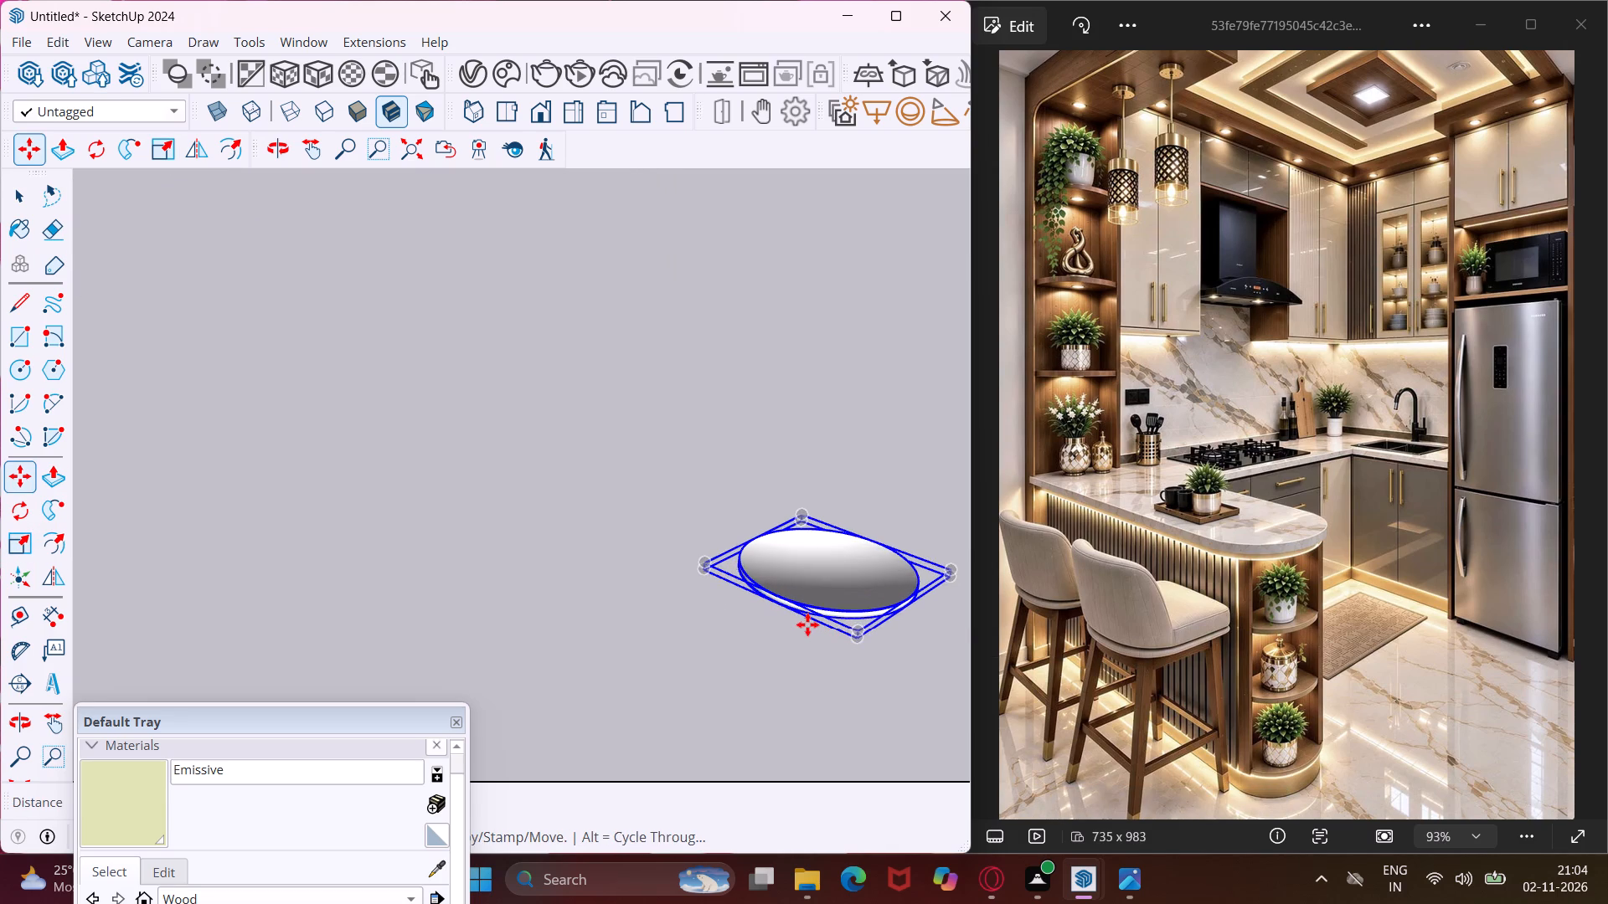
pyautogui.scroll(1, 807, 624)
pyautogui.moveTo(807, 624); pyautogui.dragTo(841, 527, button='middle')
pyautogui.scroll(6, 792, 585)
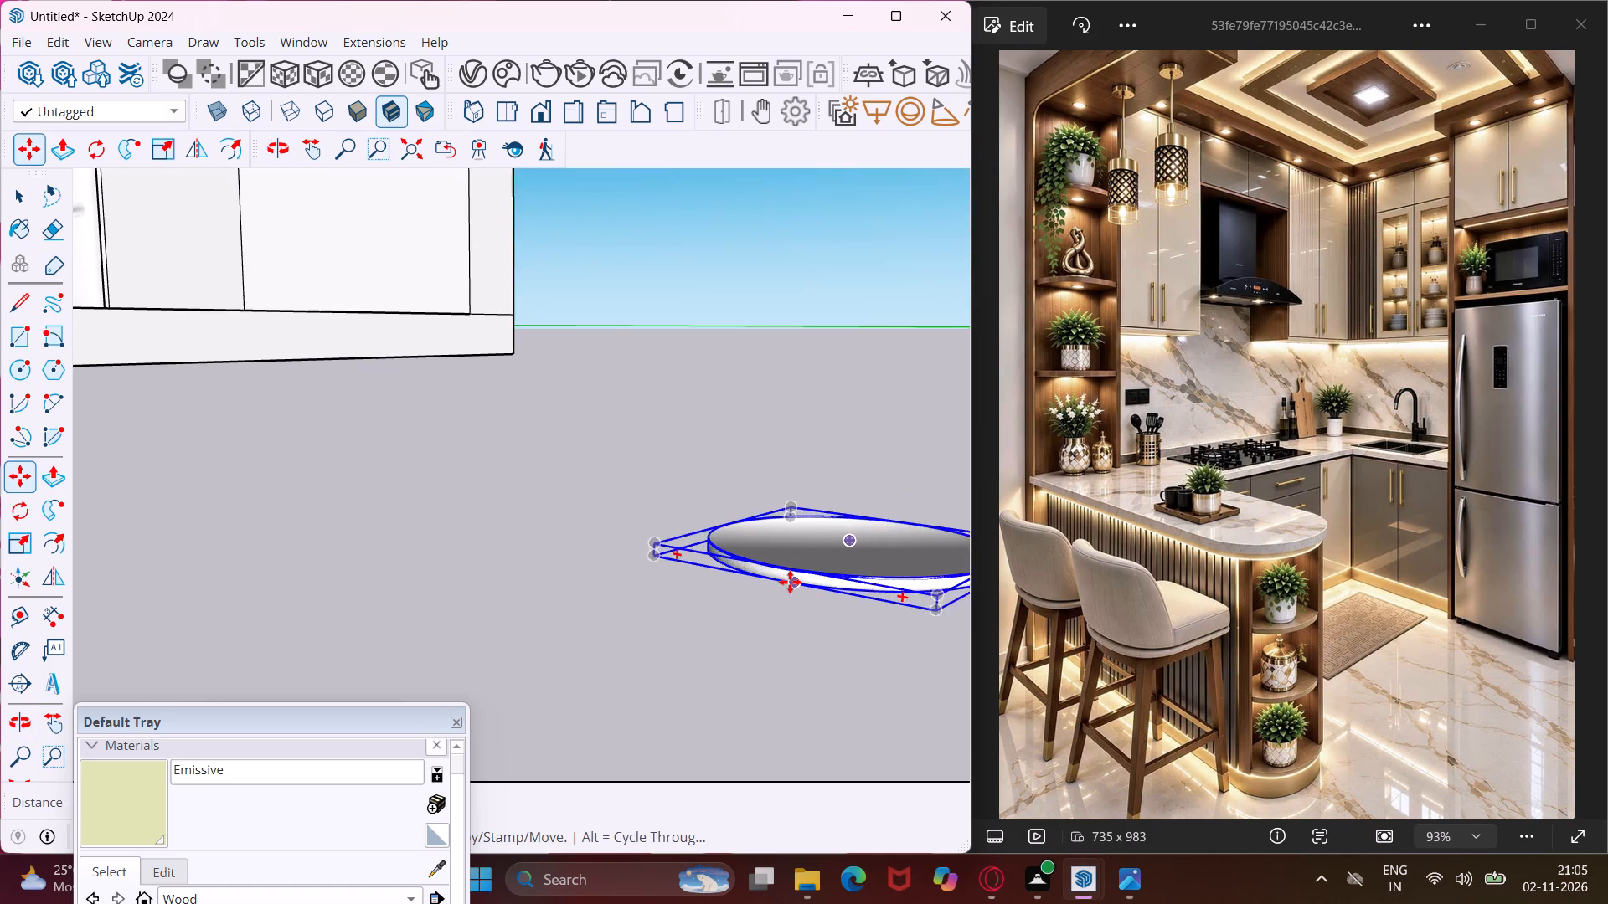
pyautogui.scroll(11, 790, 582)
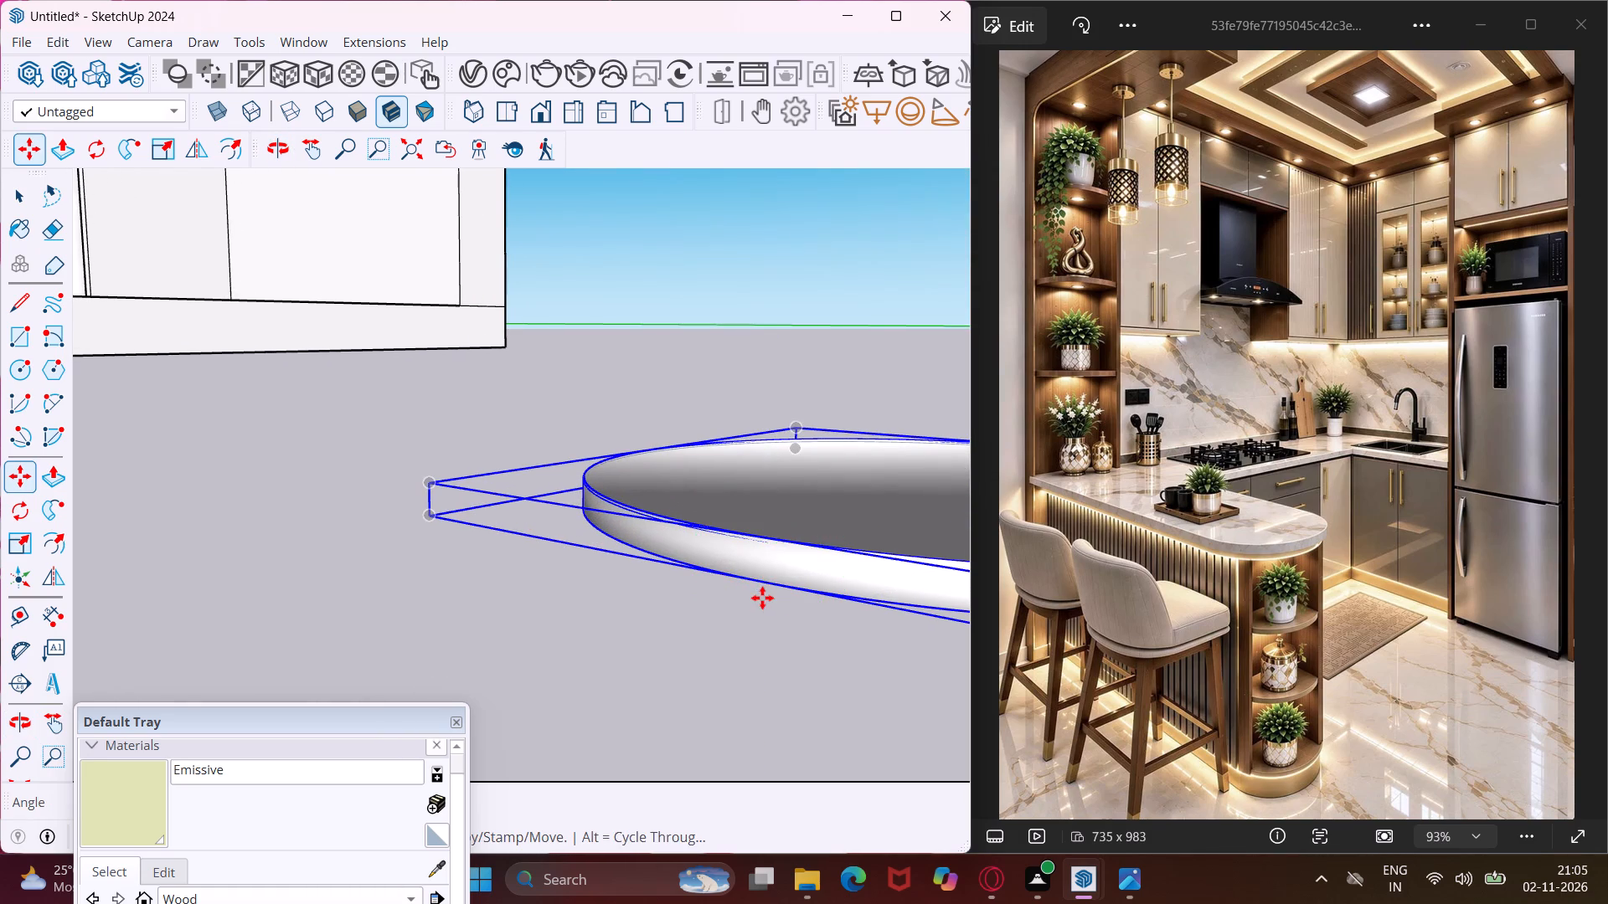
pyautogui.click(765, 581)
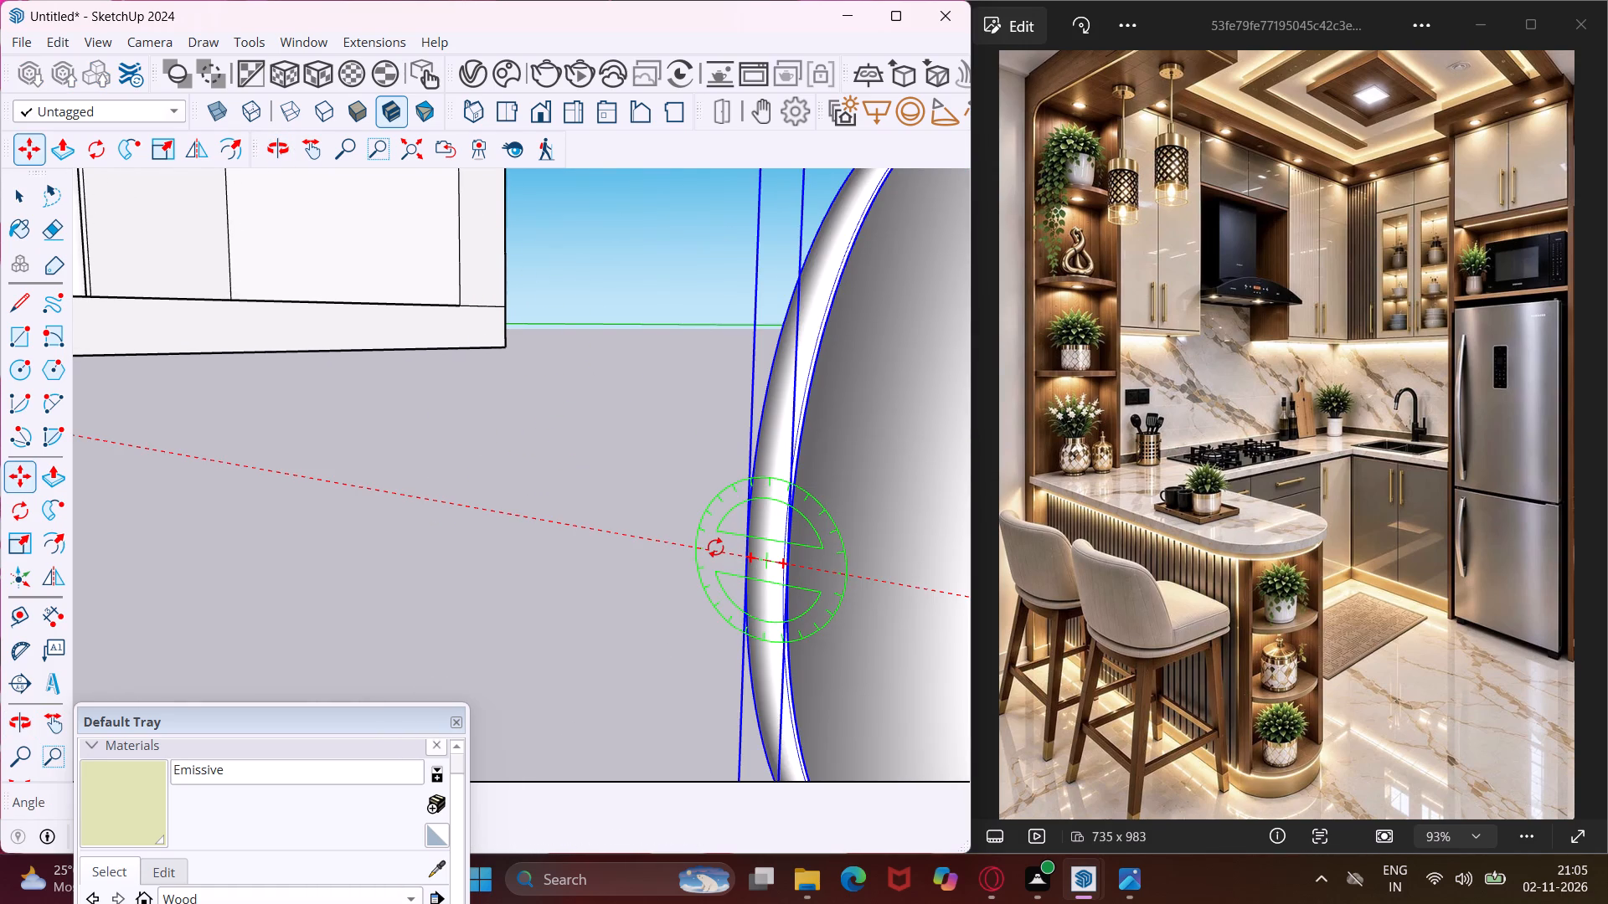
pyautogui.press('Escape')
pyautogui.scroll(4, 747, 566)
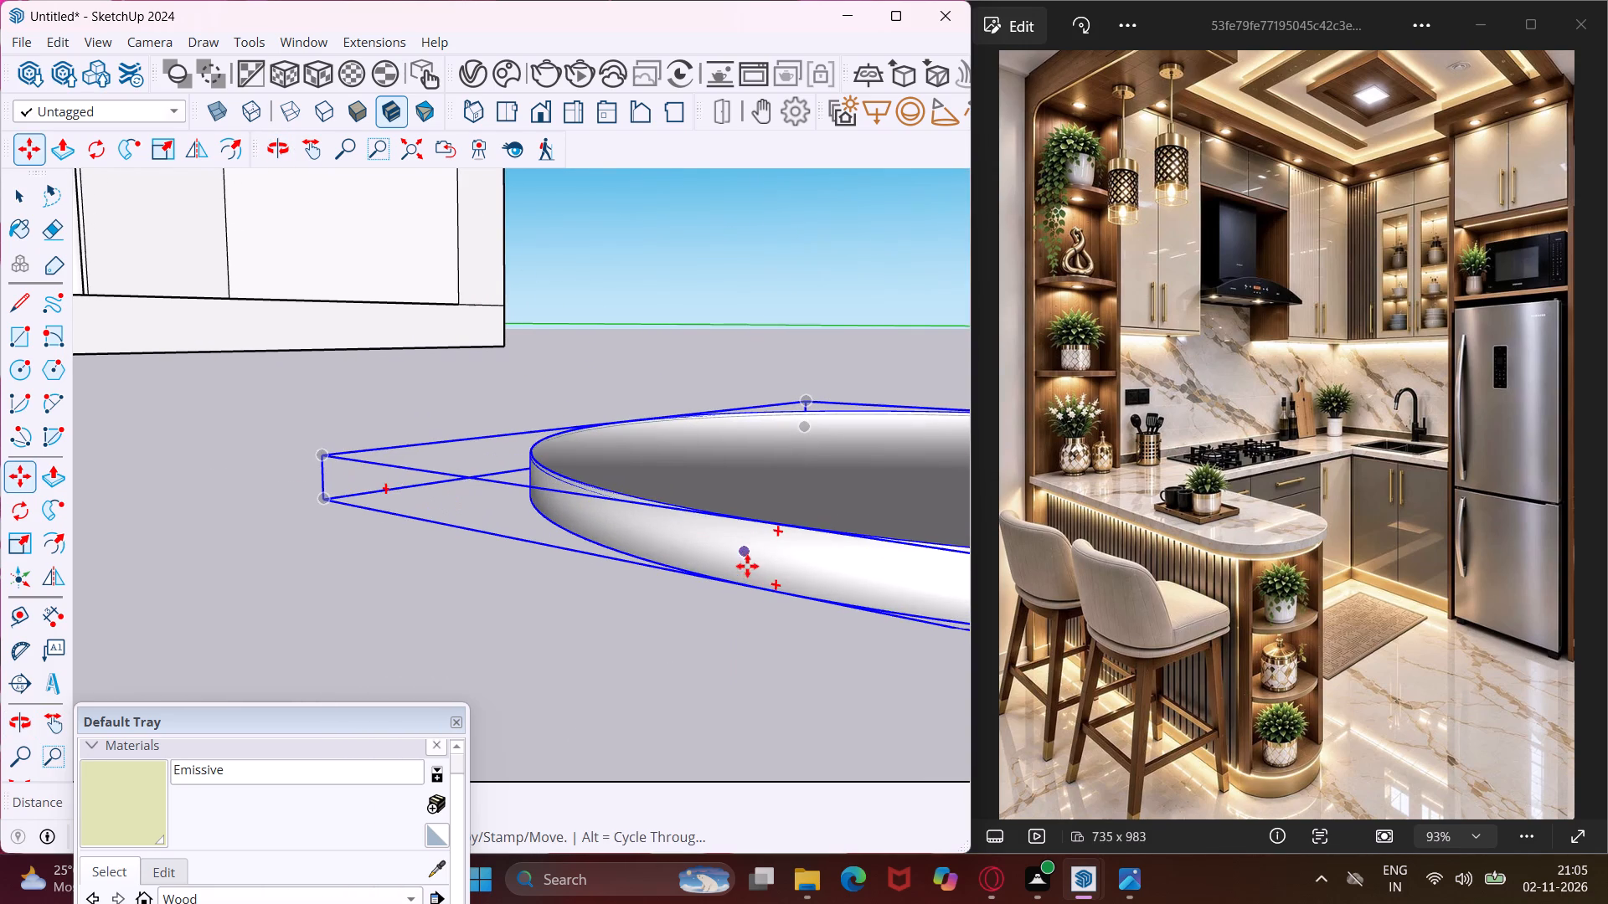
pyautogui.scroll(3, 758, 578)
pyautogui.click(756, 583)
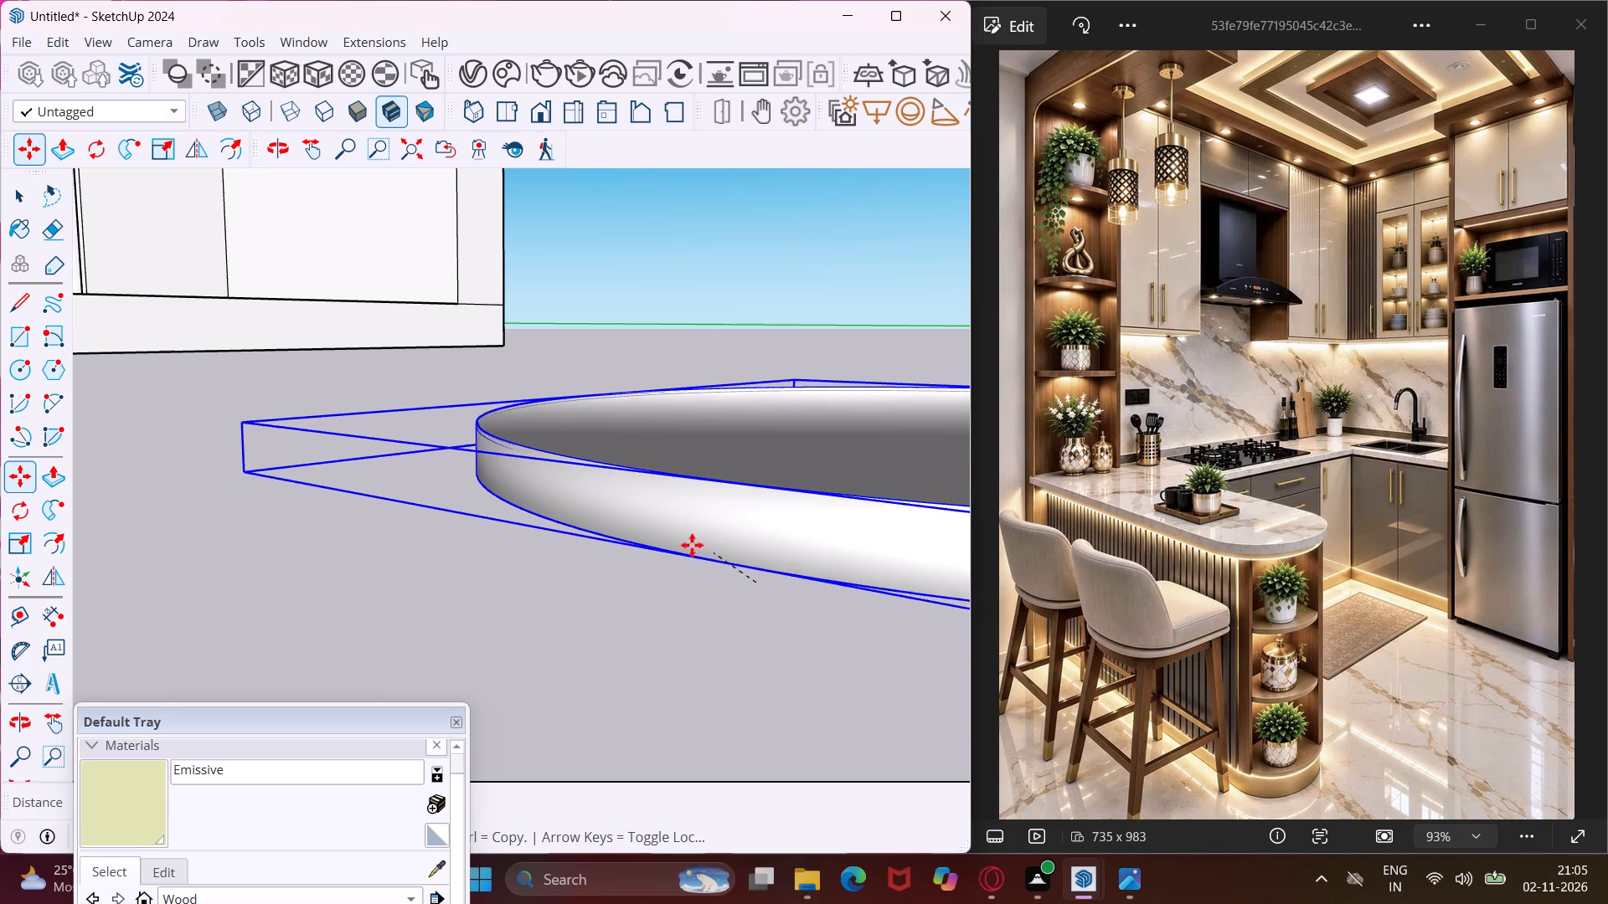
pyautogui.scroll(-5, 683, 543)
pyautogui.scroll(-12, 616, 564)
pyautogui.scroll(1, 590, 593)
pyautogui.scroll(-5, 590, 593)
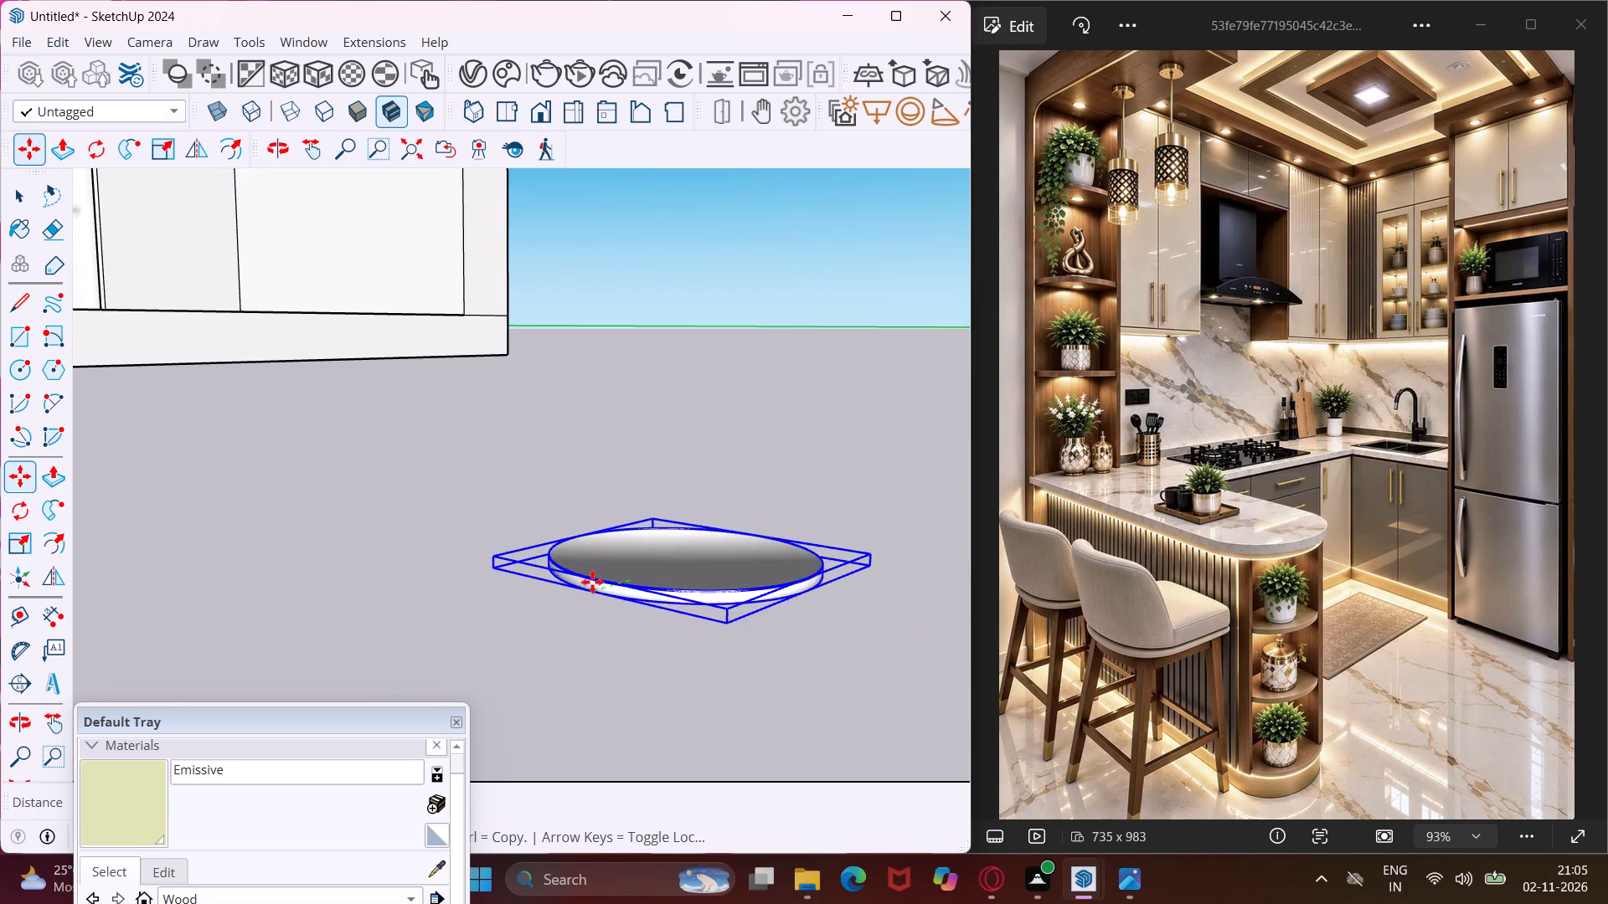
pyautogui.scroll(-20, 592, 578)
pyautogui.scroll(-13, 583, 579)
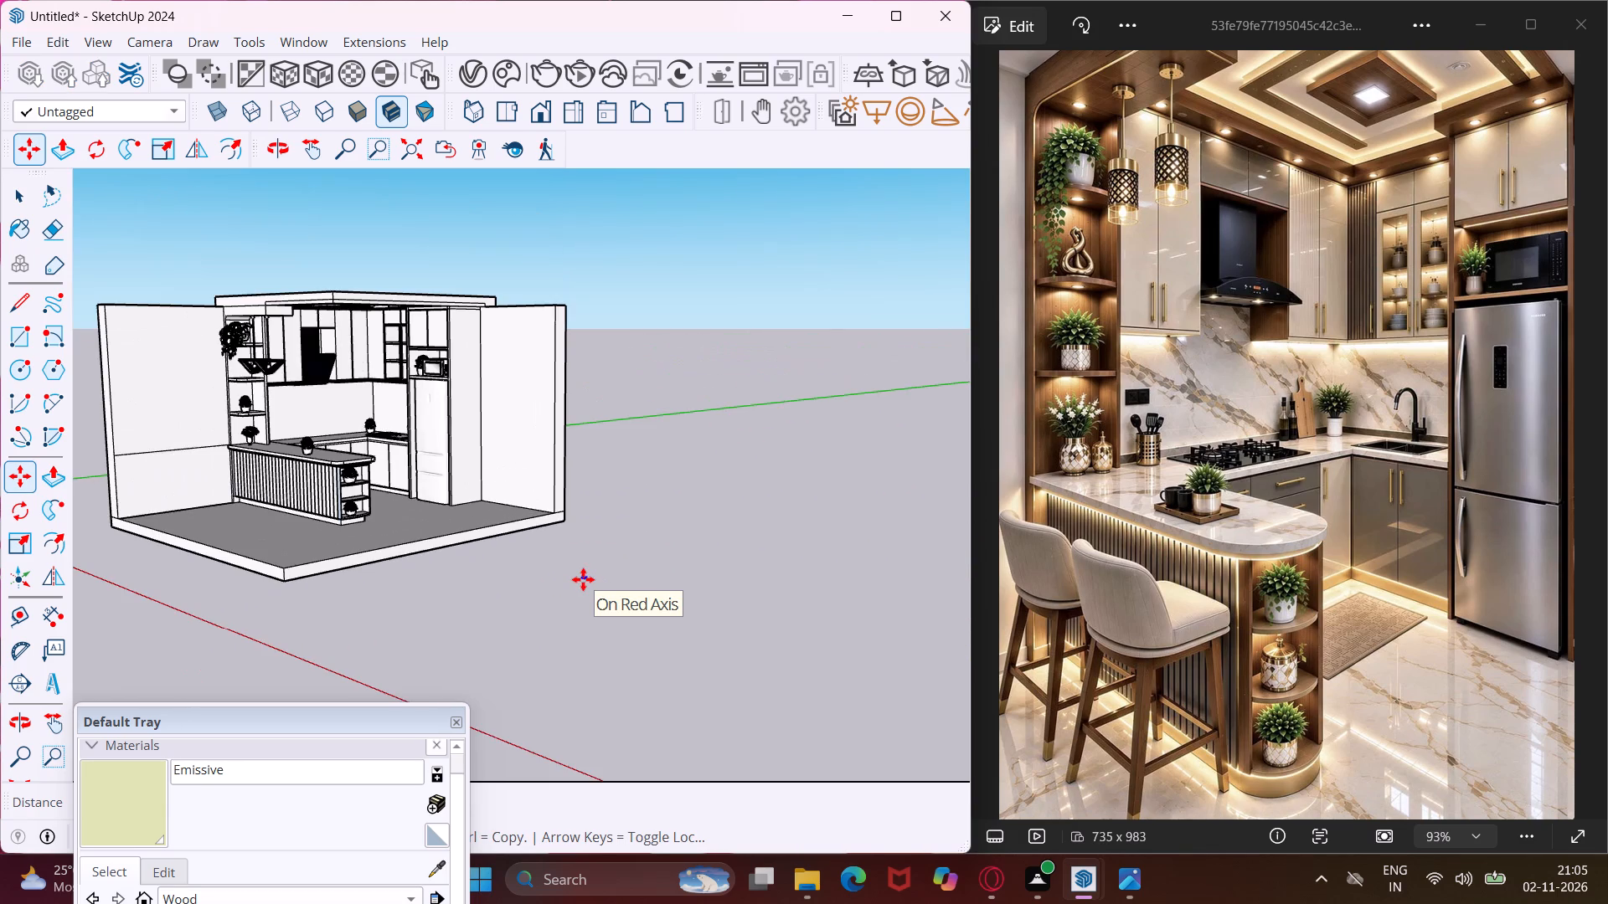
pyautogui.scroll(-4, 583, 579)
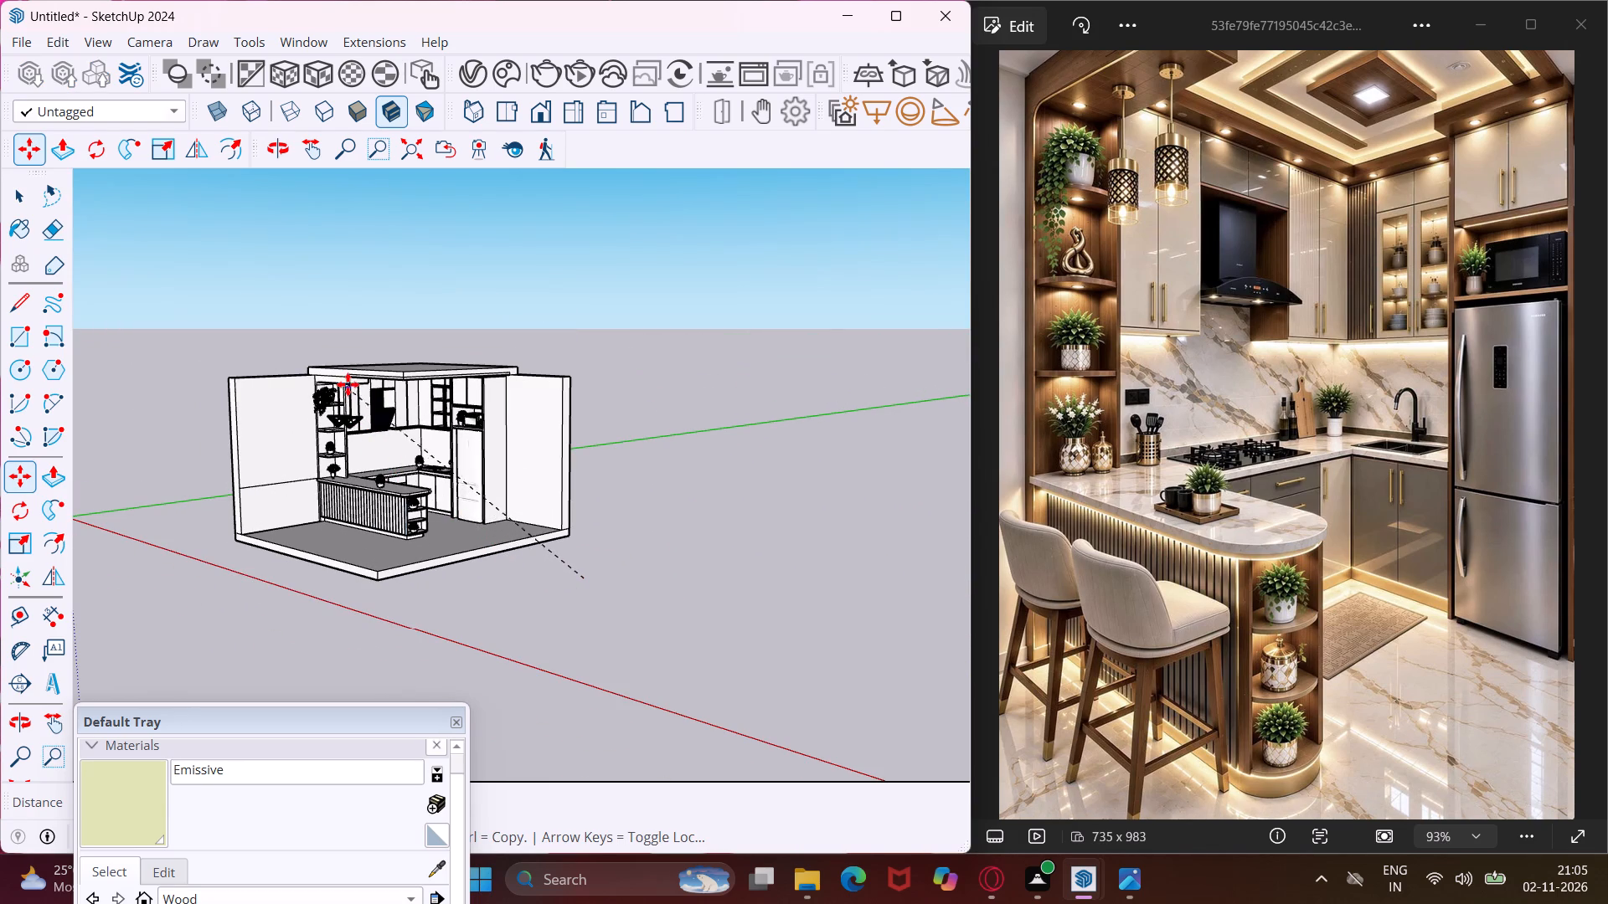
pyautogui.scroll(11, 348, 383)
pyautogui.scroll(13, 348, 383)
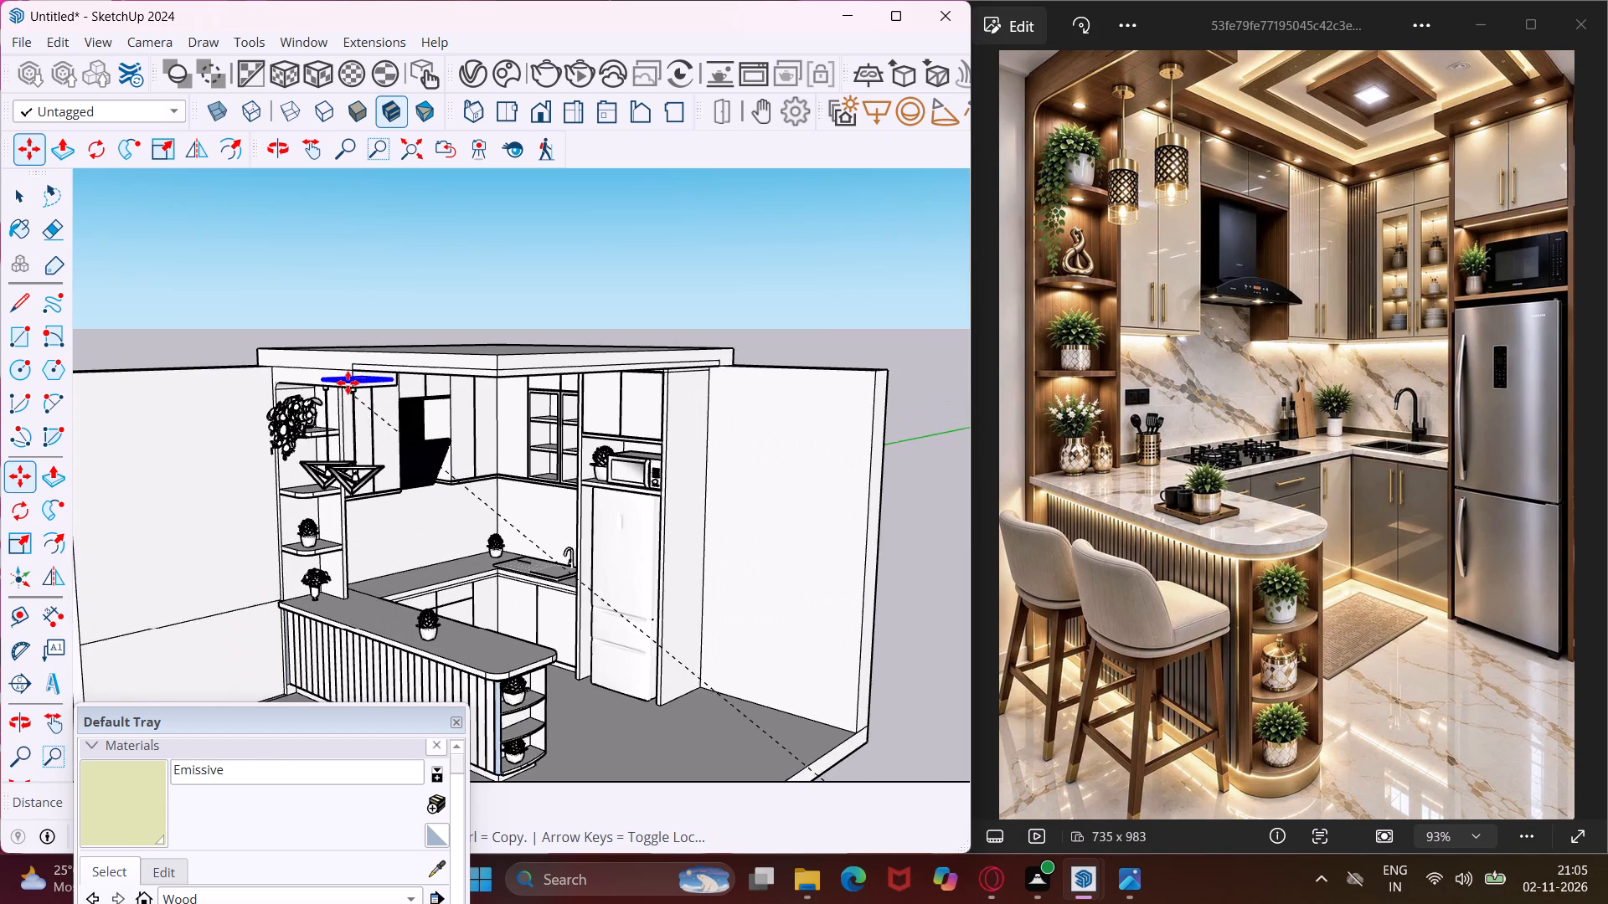
pyautogui.scroll(16, 348, 383)
pyautogui.moveTo(348, 383); pyautogui.dragTo(424, 254, button='middle')
pyautogui.scroll(-5, 424, 274)
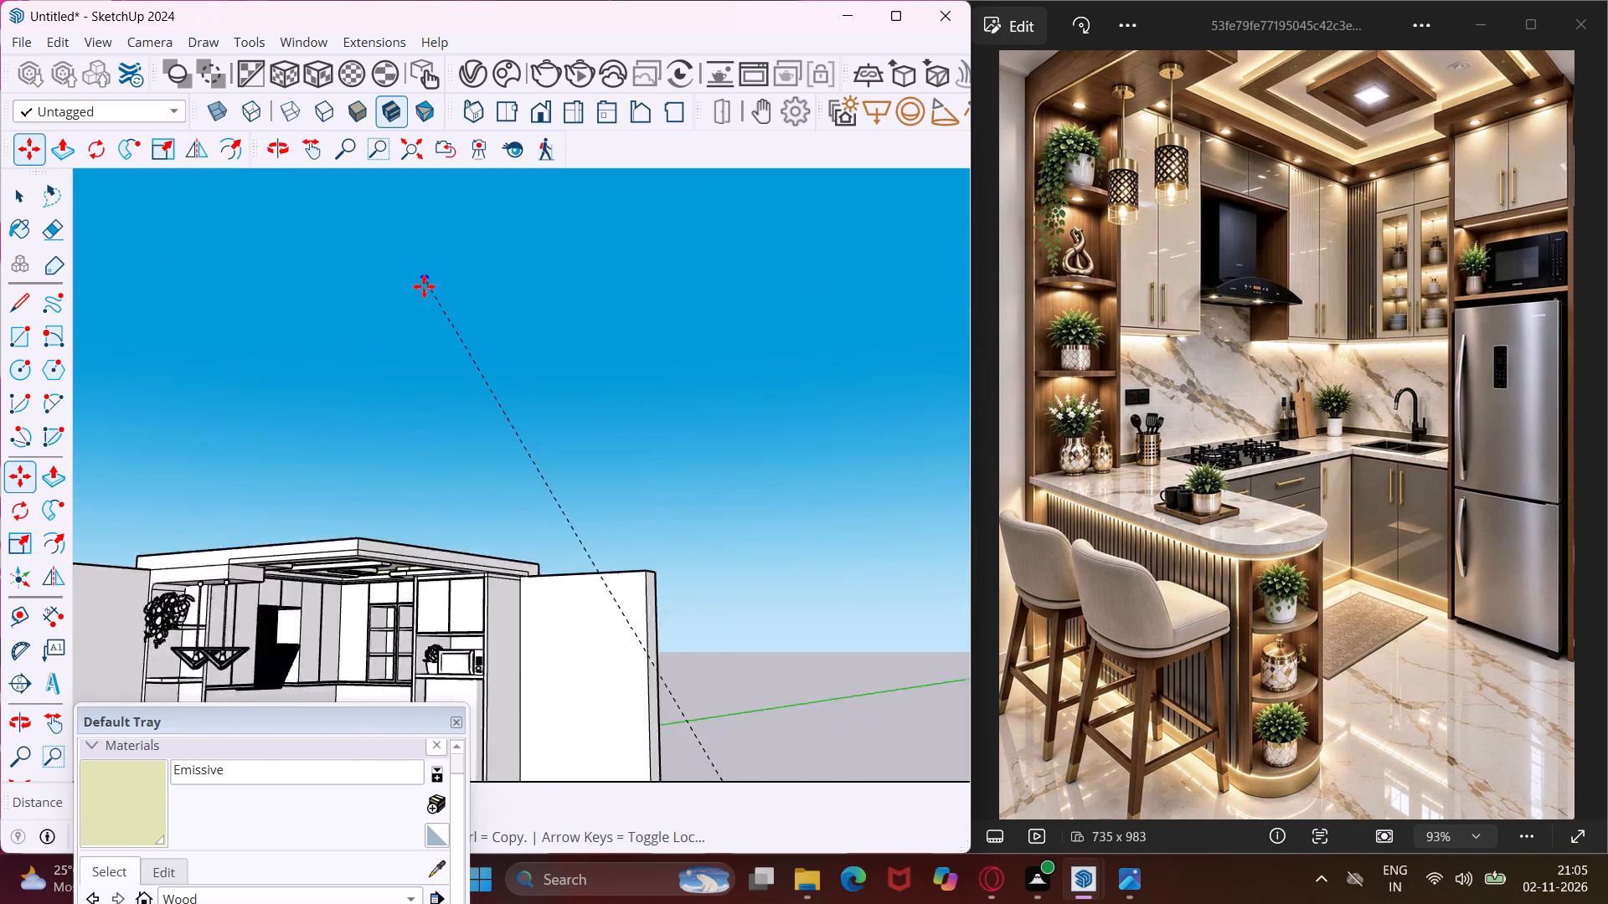
pyautogui.scroll(-6, 424, 286)
pyautogui.scroll(13, 294, 539)
pyautogui.moveTo(294, 539); pyautogui.dragTo(860, 773, button='middle')
pyautogui.scroll(-7, 804, 696)
pyautogui.scroll(-14, 811, 591)
pyautogui.scroll(-20, 759, 547)
pyautogui.scroll(-3, 720, 534)
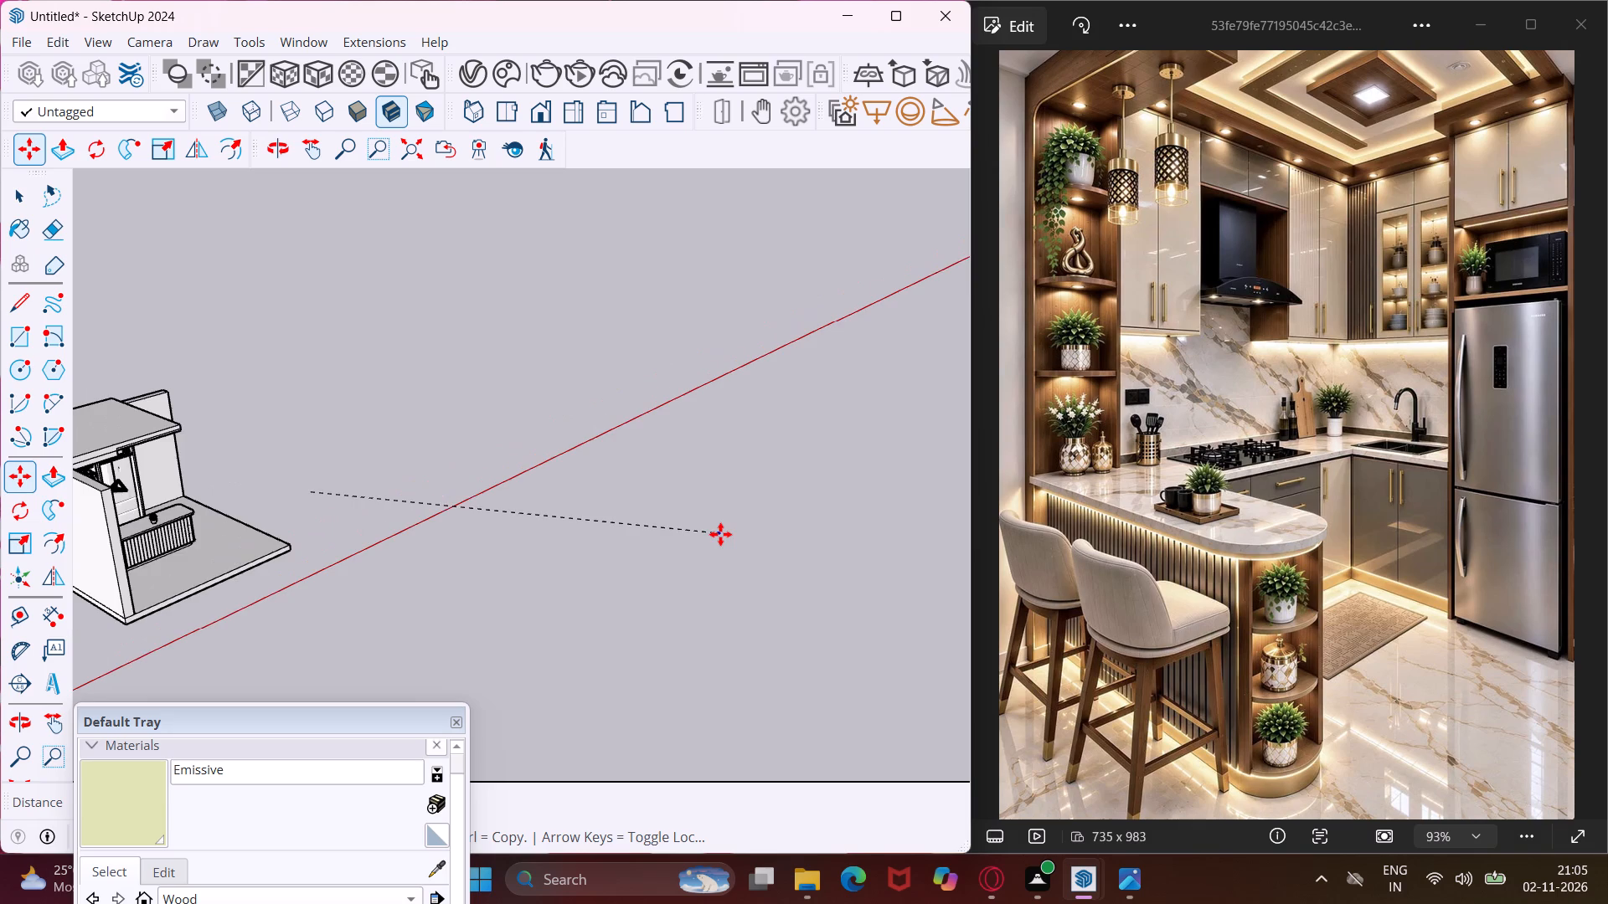
pyautogui.scroll(5, 126, 470)
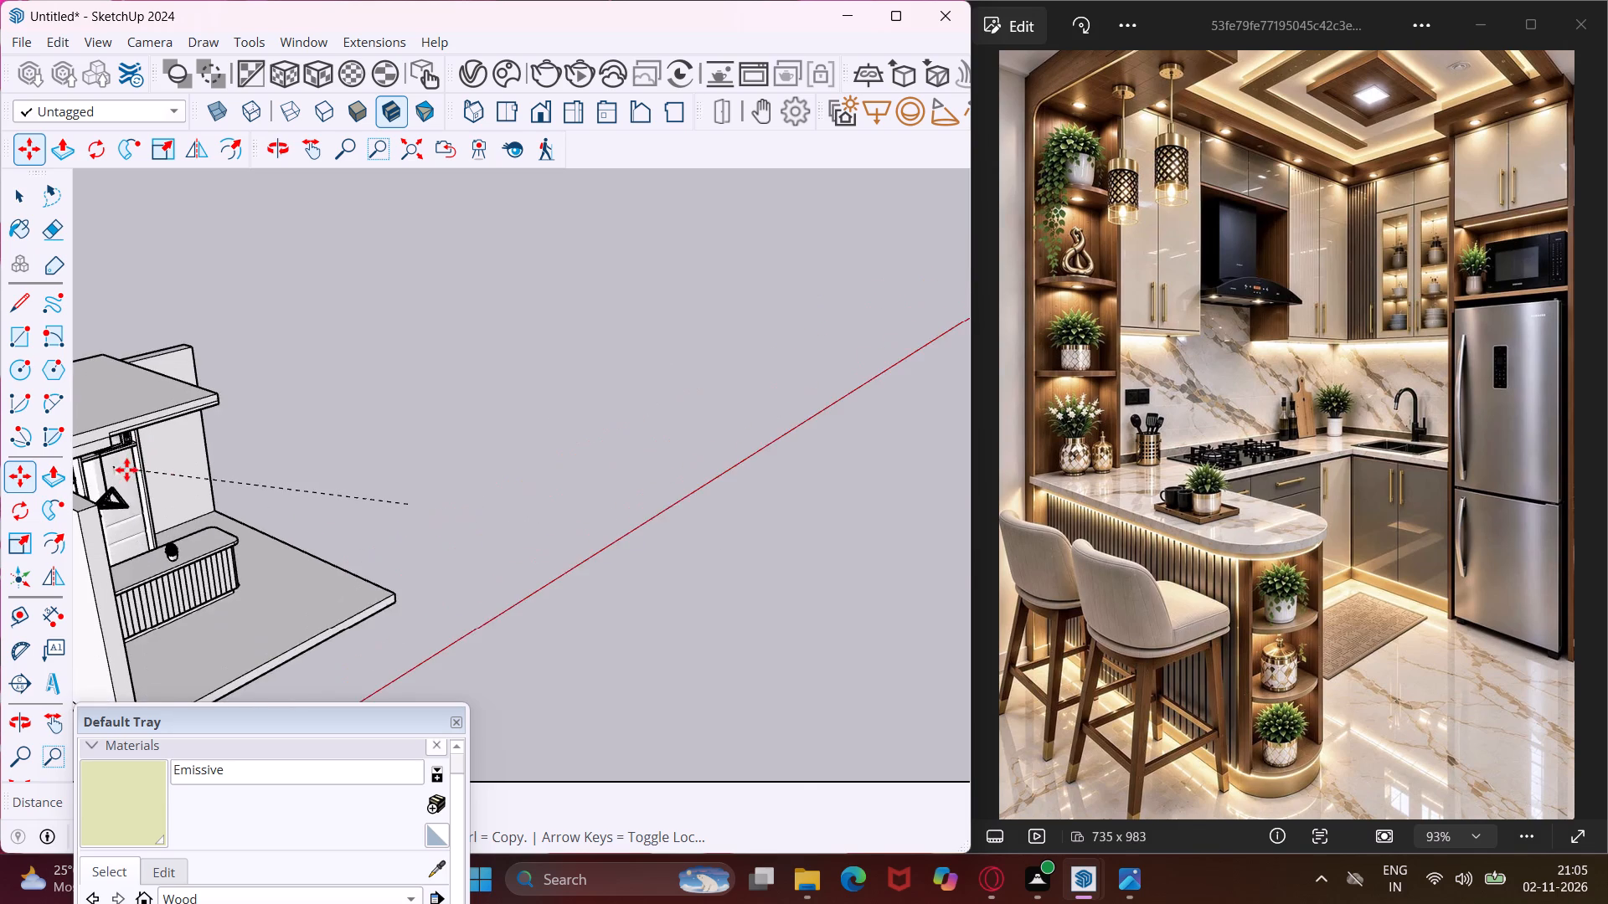
pyautogui.scroll(11, 126, 470)
pyautogui.moveTo(126, 470); pyautogui.dragTo(209, 336, button='middle')
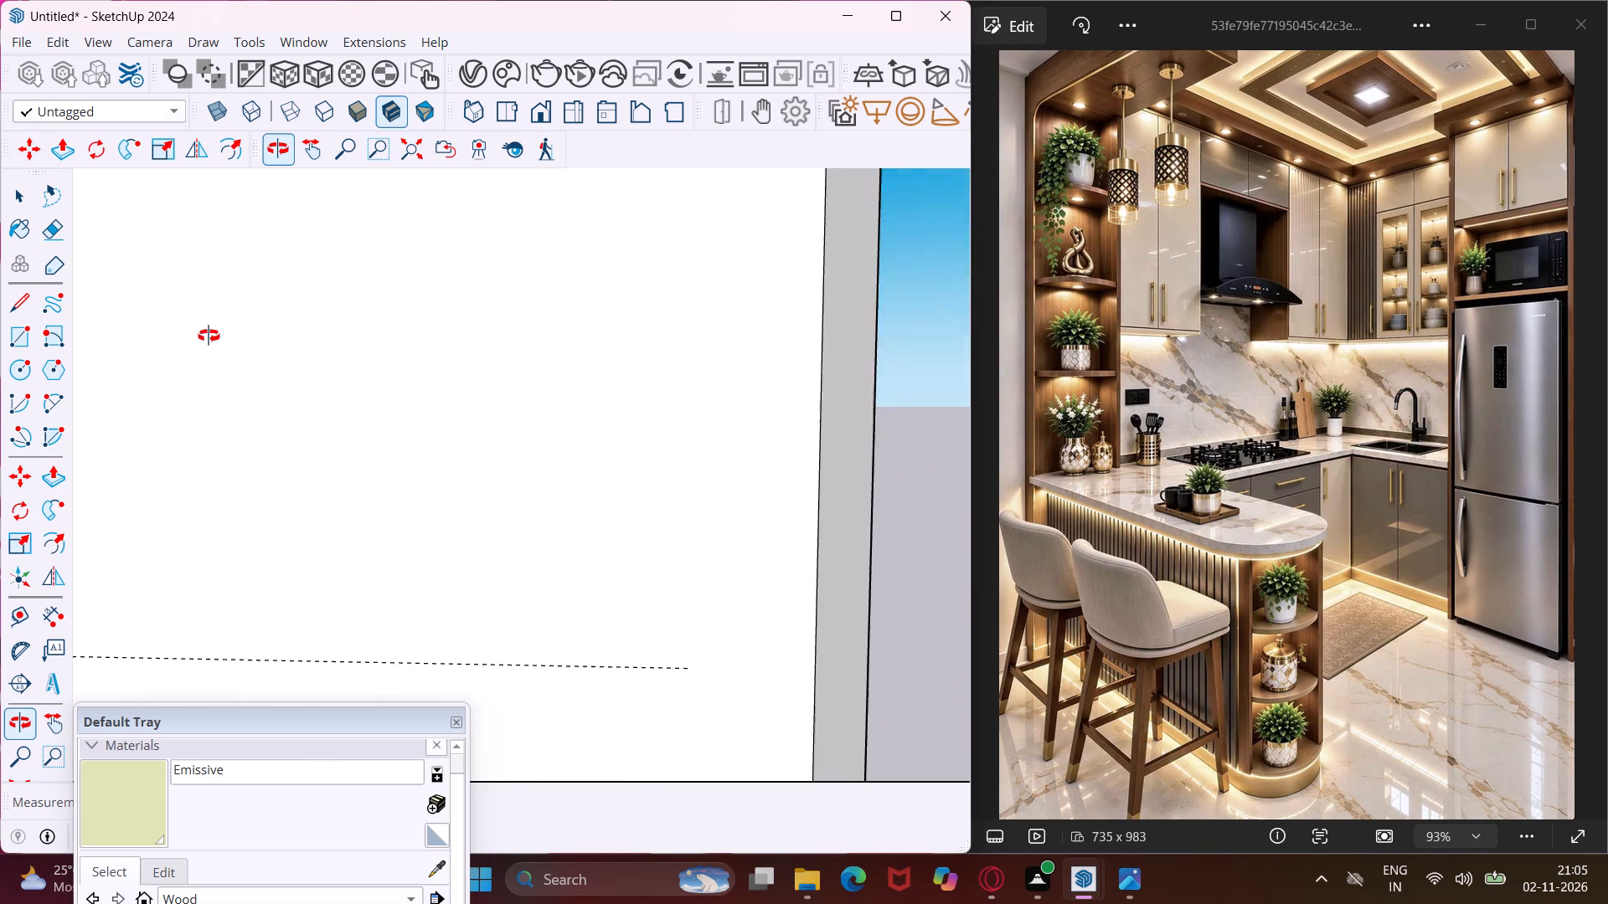
pyautogui.moveTo(209, 336); pyautogui.dragTo(129, 384, button='middle')
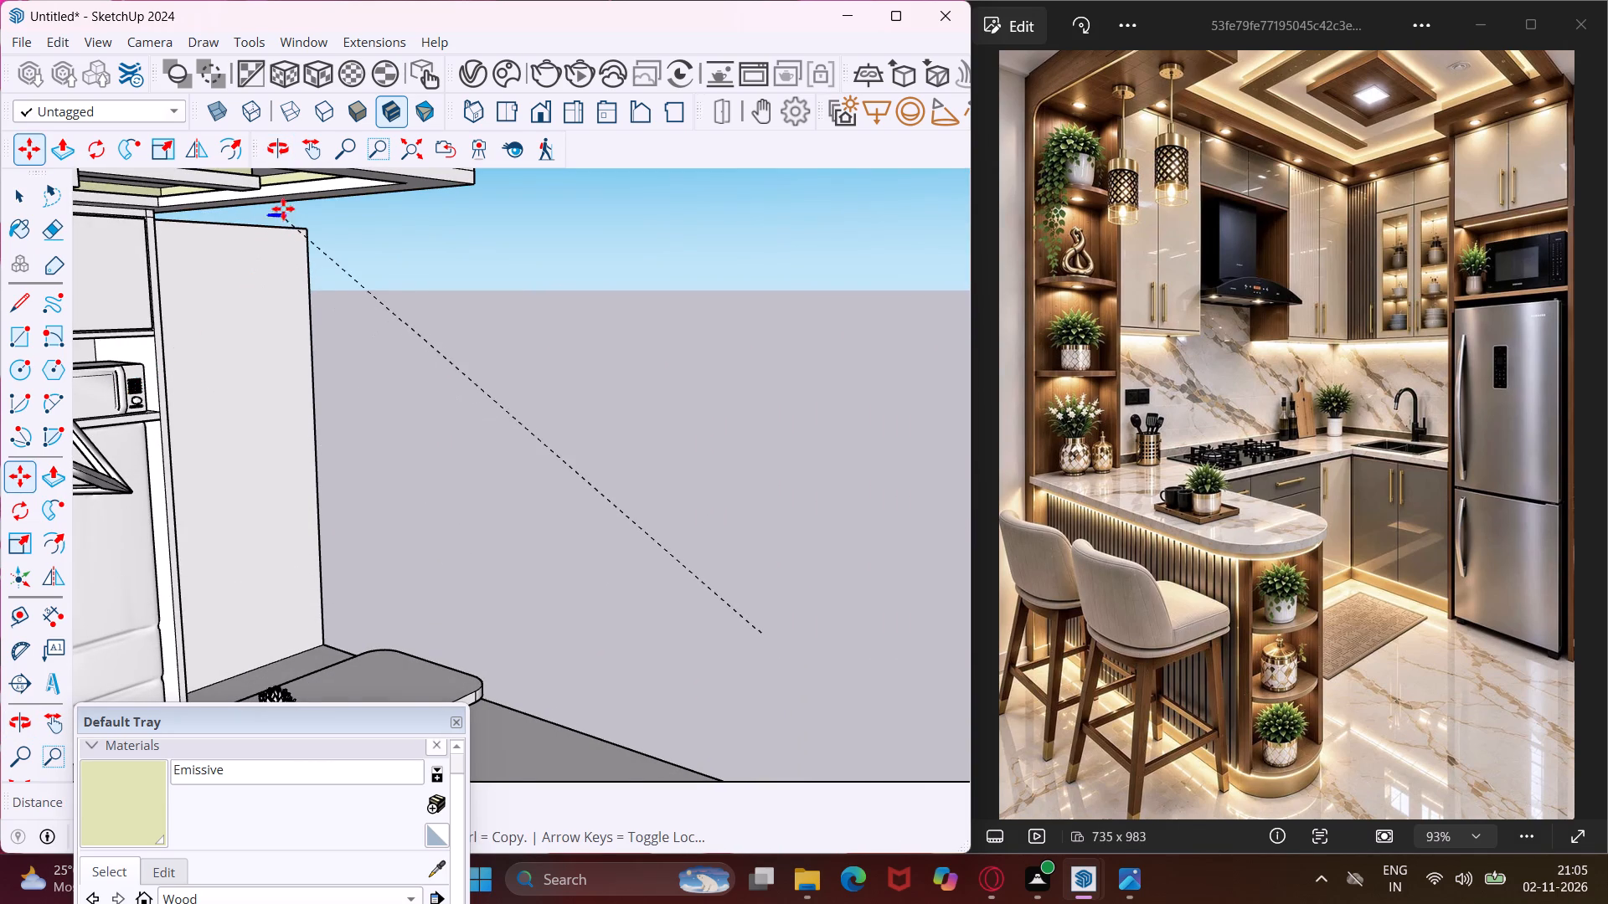
pyautogui.scroll(8, 270, 203)
pyautogui.moveTo(270, 203); pyautogui.dragTo(350, 181, button='middle')
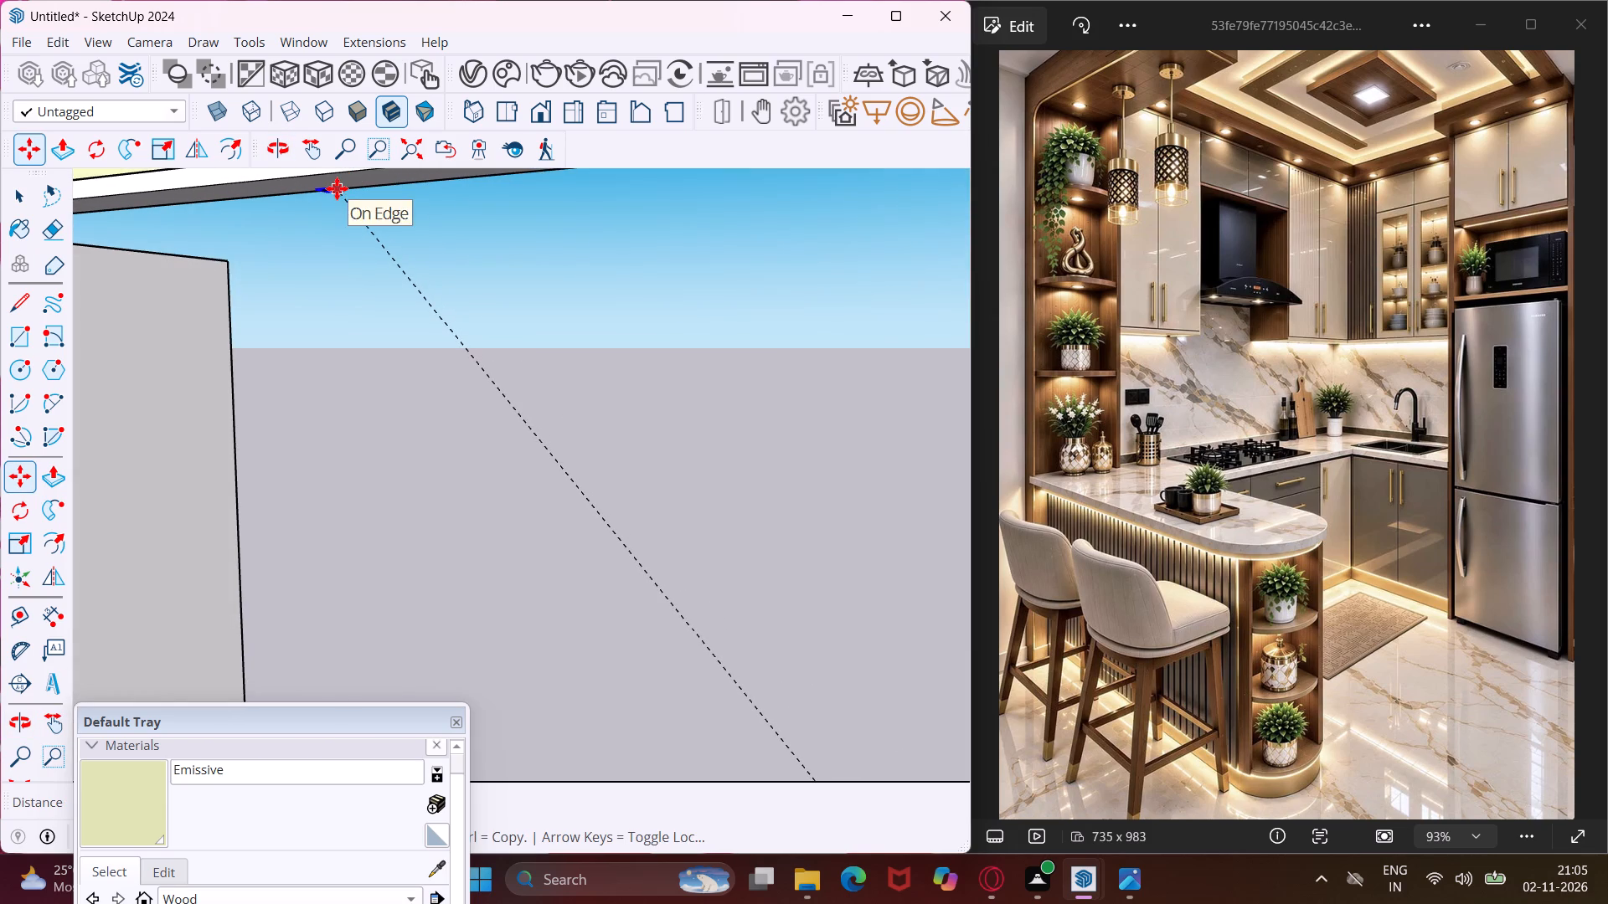
pyautogui.scroll(4, 323, 180)
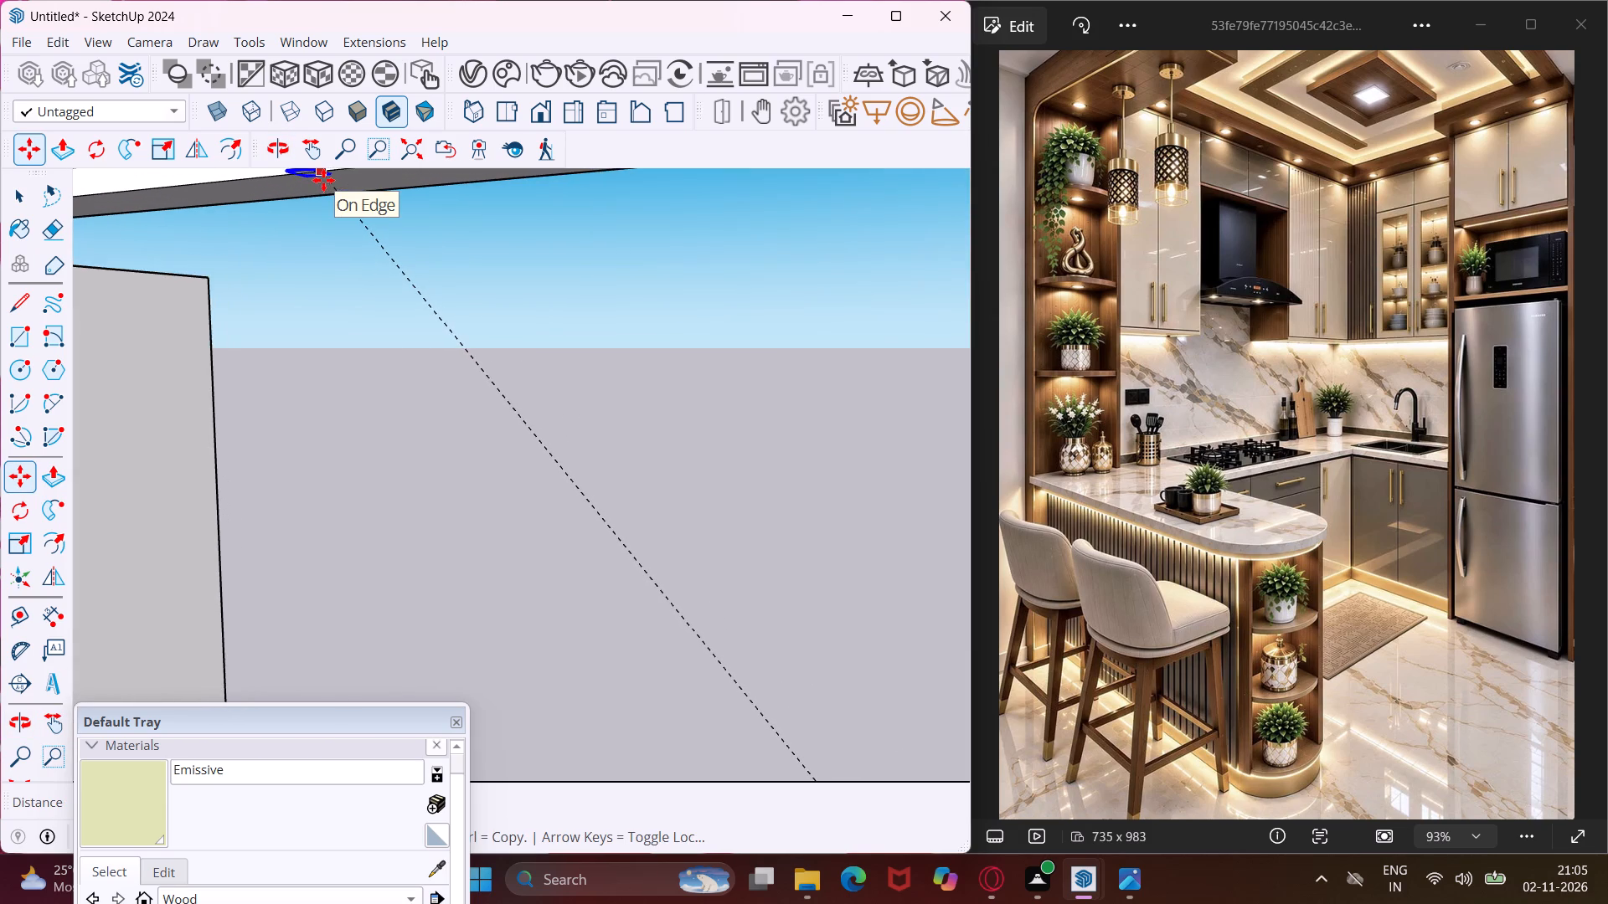
pyautogui.moveTo(323, 180); pyautogui.dragTo(147, 216, button='middle')
pyautogui.scroll(-2, 147, 216)
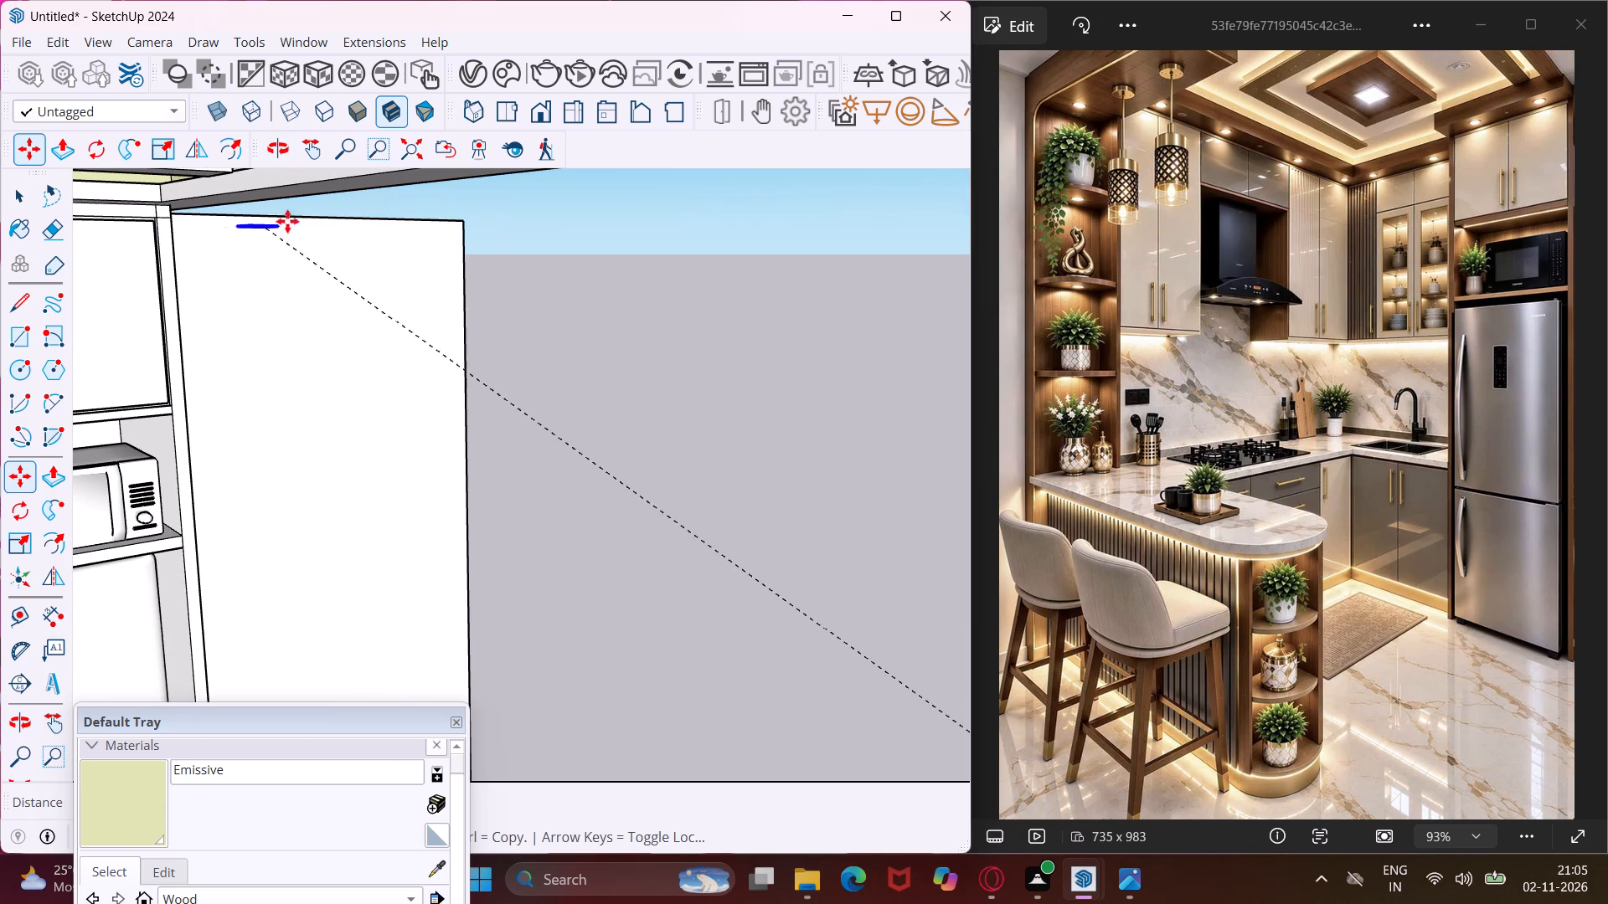
pyautogui.scroll(8, 338, 183)
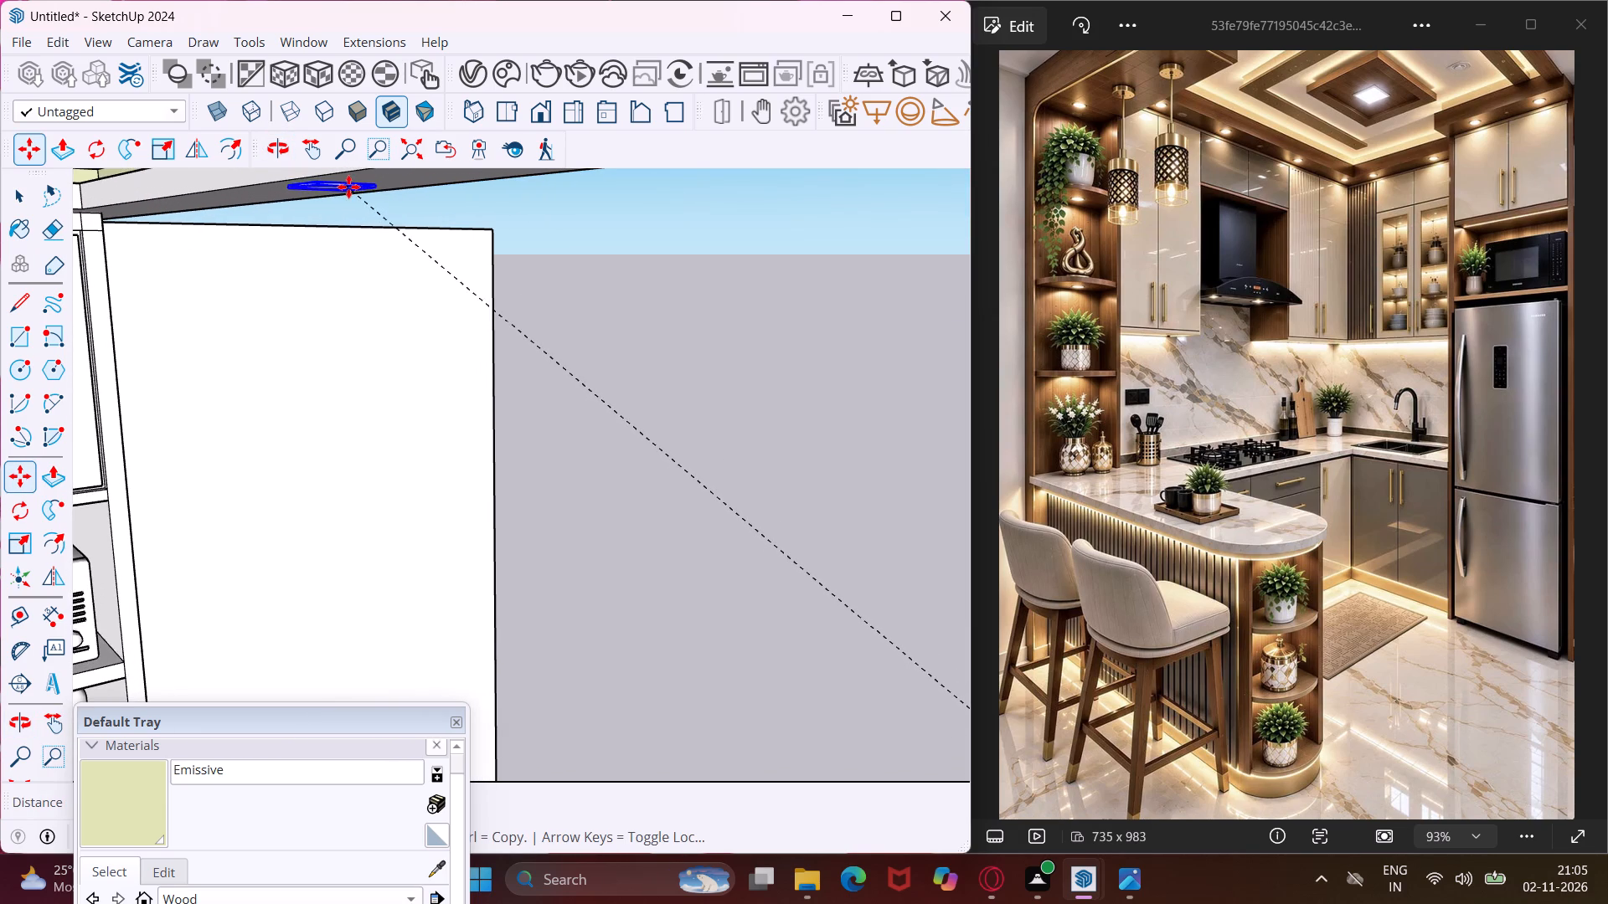
# Set the small round disc down on the underside of the kitchen's ceiling slab.
pyautogui.click(353, 183)
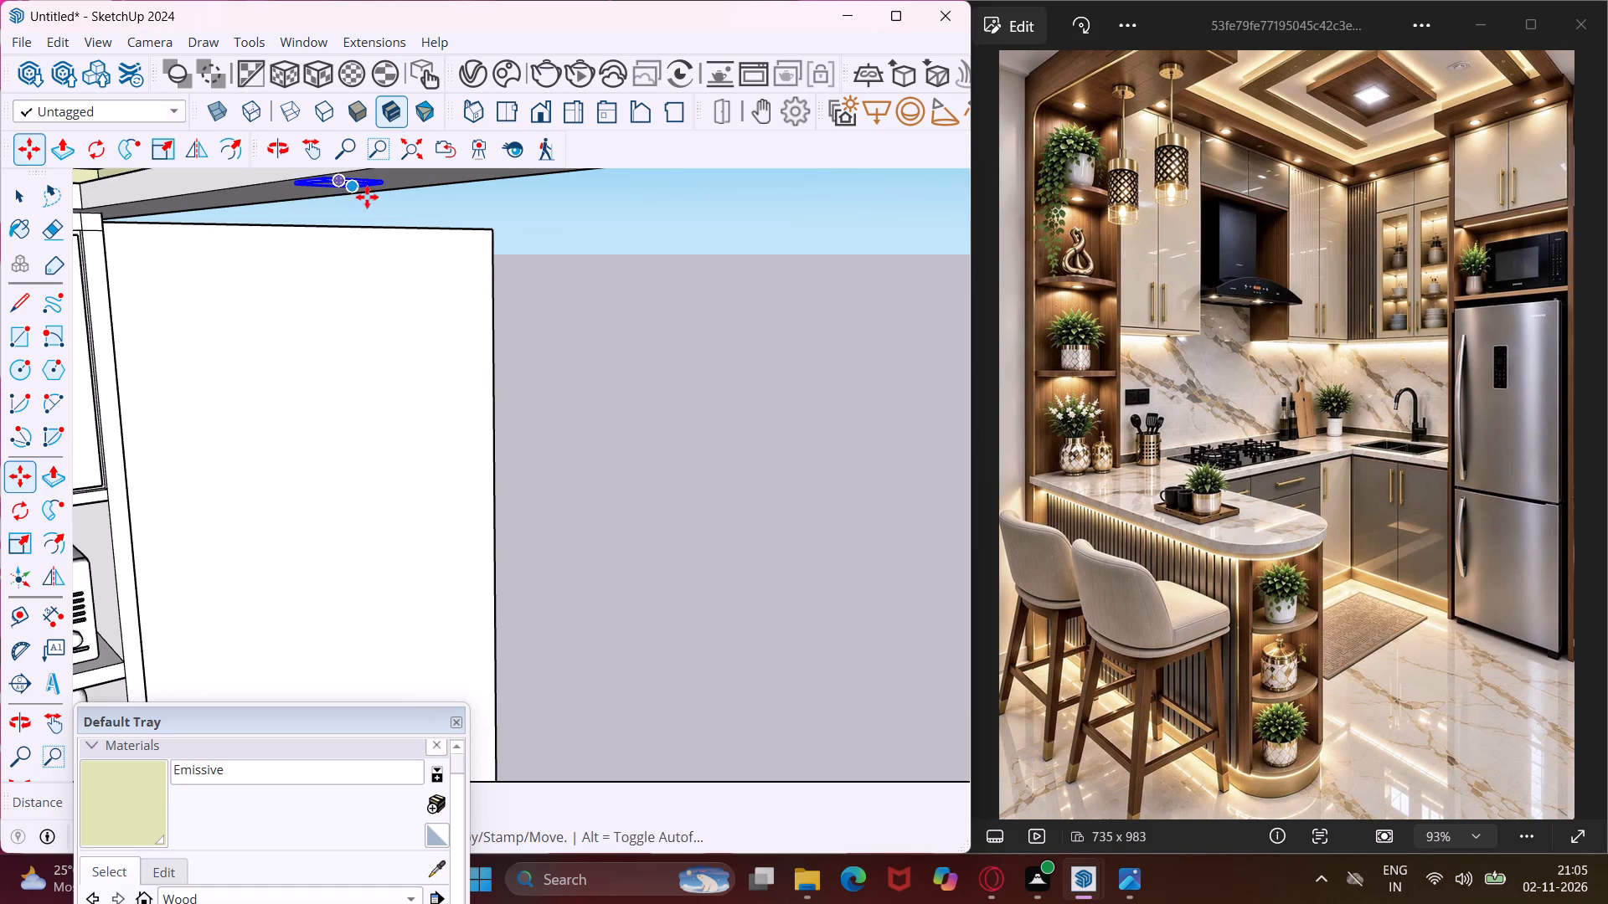
# Copy the small round disc from the ceiling to the underside of the wall-niche shelf directly above the flower vase.
pyautogui.click(394, 187)
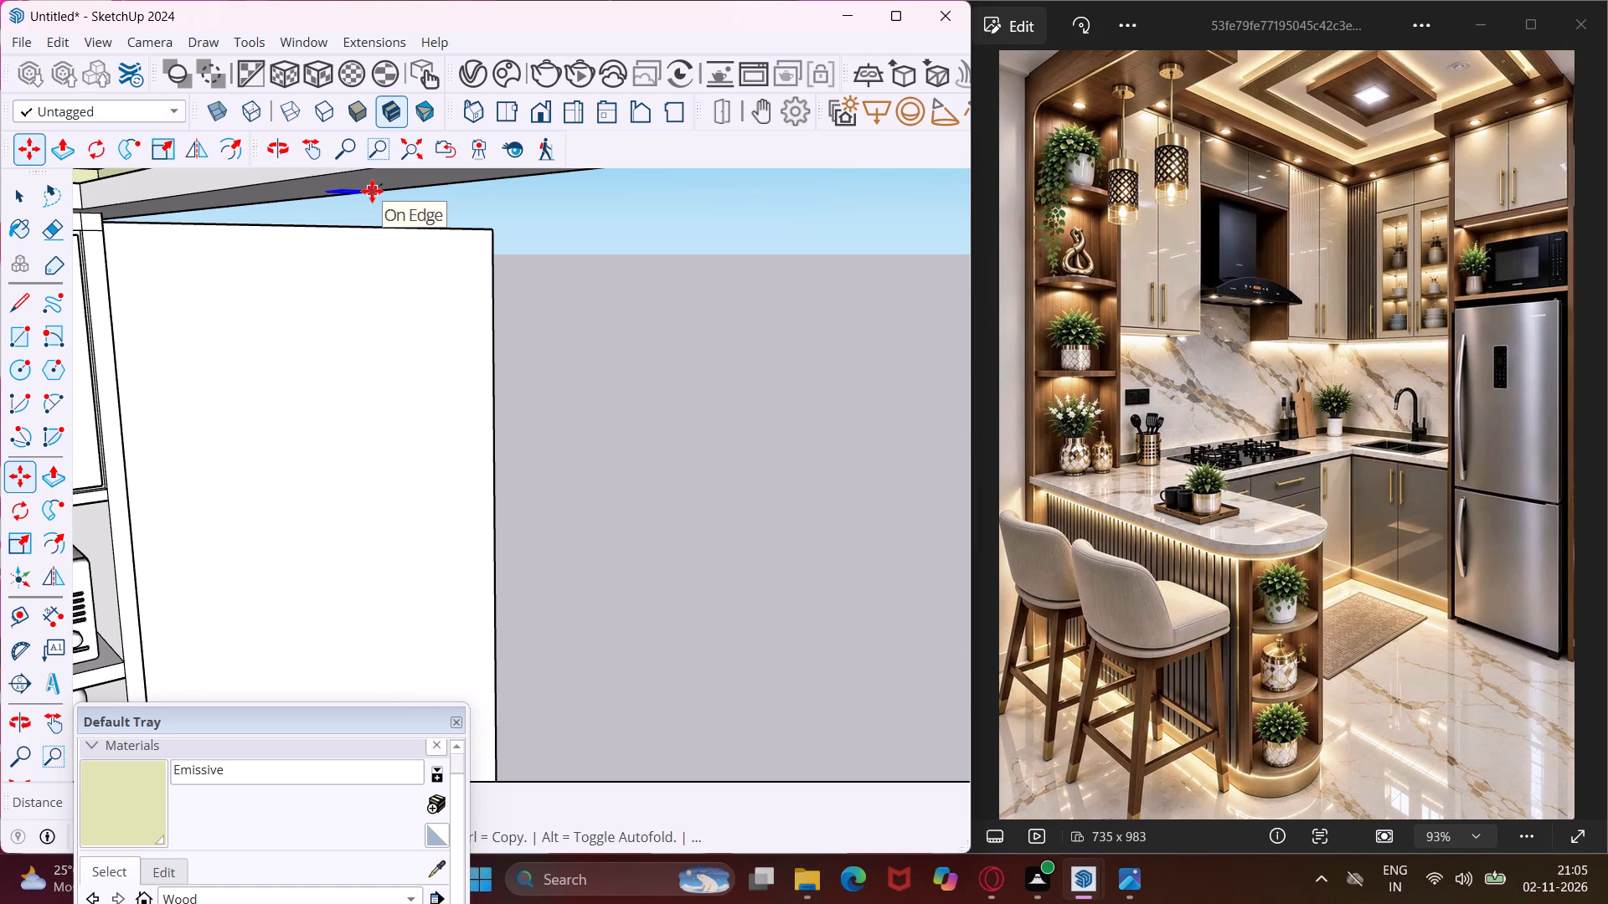
pyautogui.scroll(-17, 351, 214)
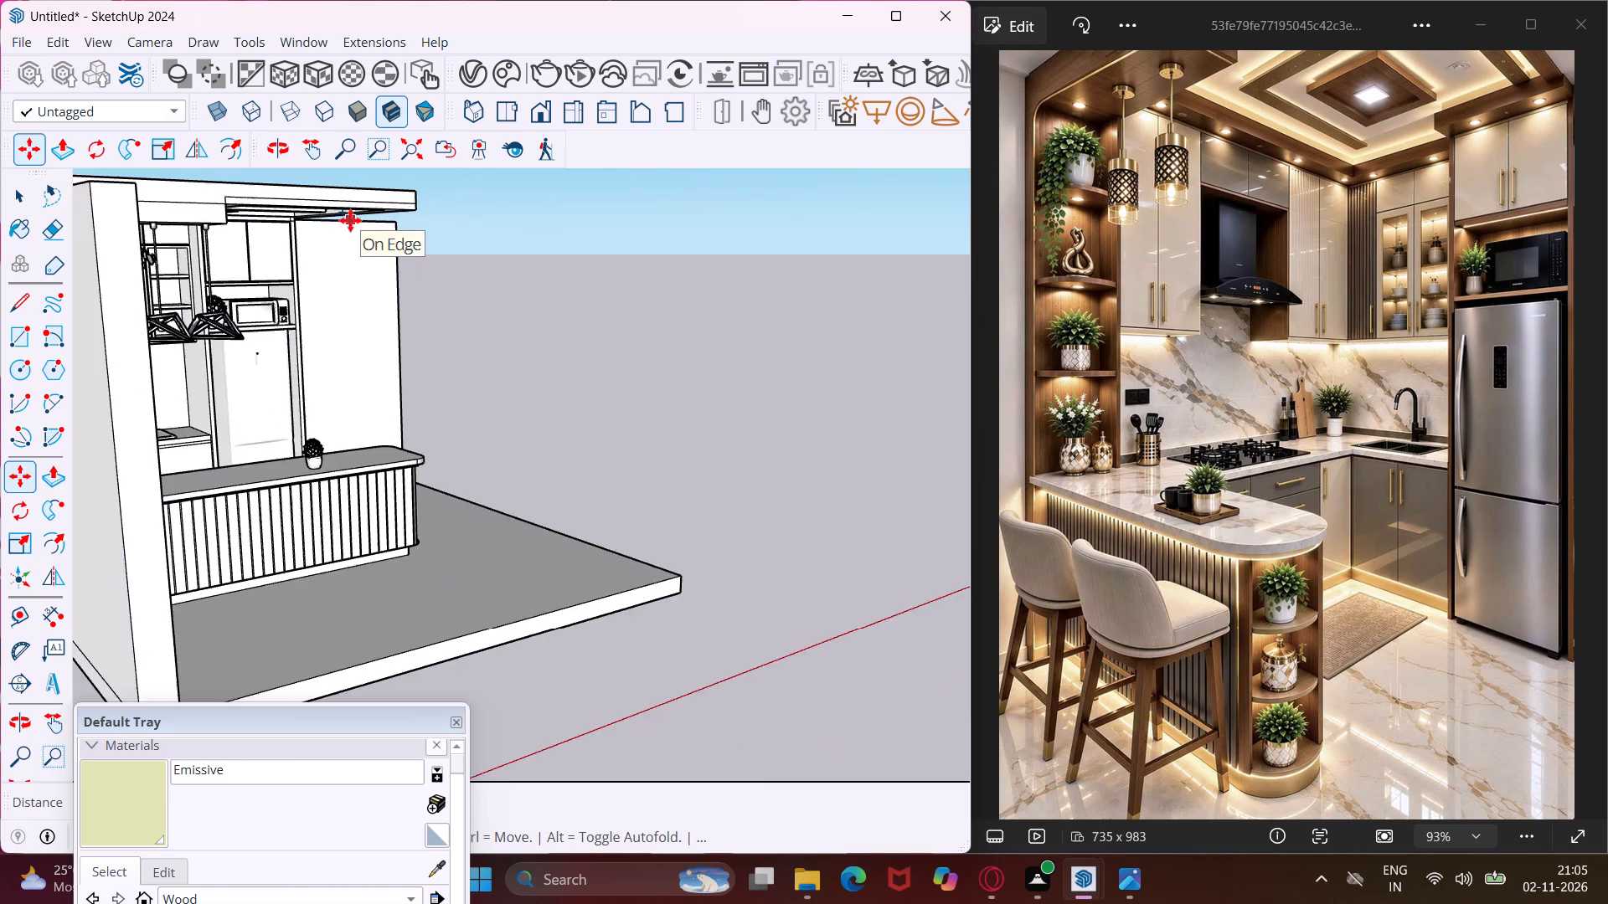
pyautogui.scroll(-5, 350, 220)
pyautogui.moveTo(343, 230); pyautogui.dragTo(111, 300, button='middle')
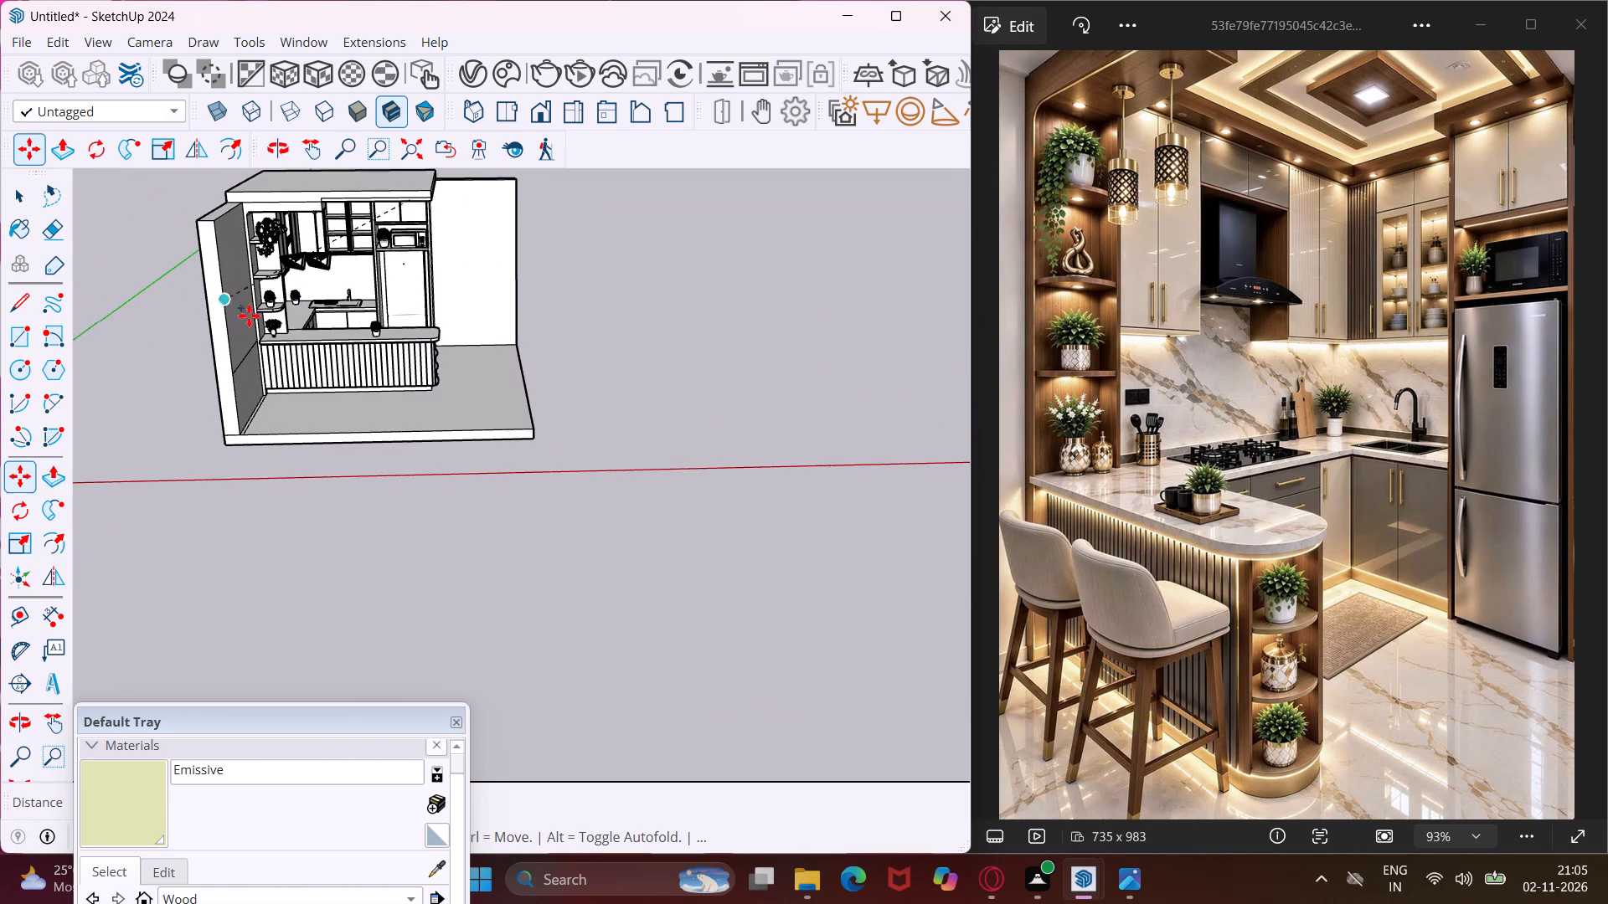
pyautogui.scroll(20, 249, 316)
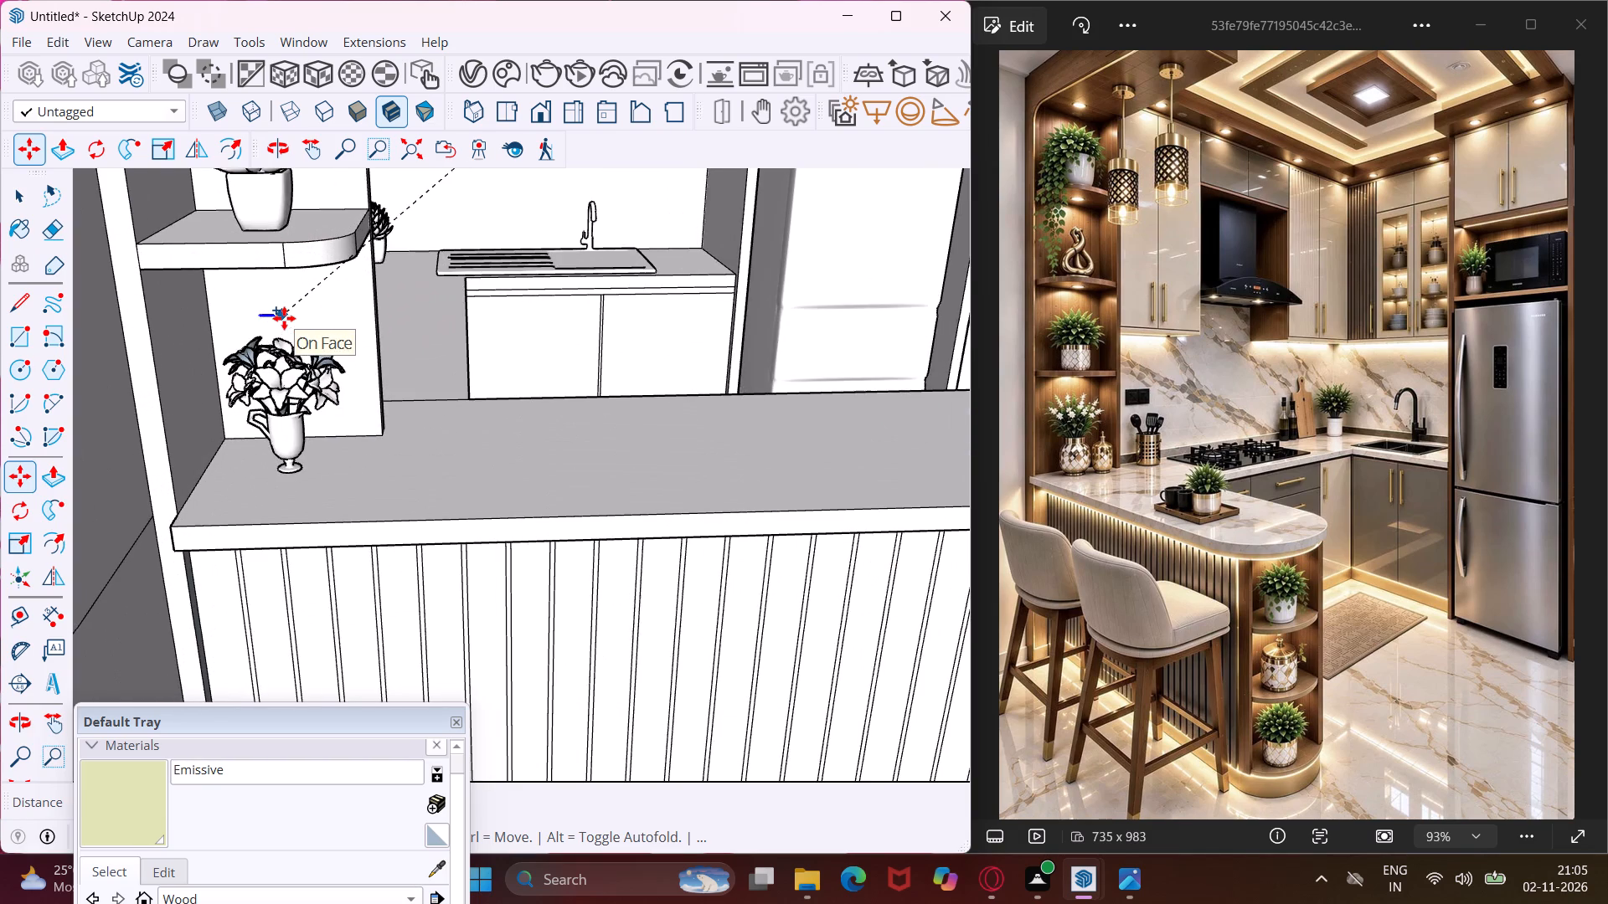
pyautogui.moveTo(284, 318); pyautogui.dragTo(312, 203, button='middle')
pyautogui.scroll(3, 307, 197)
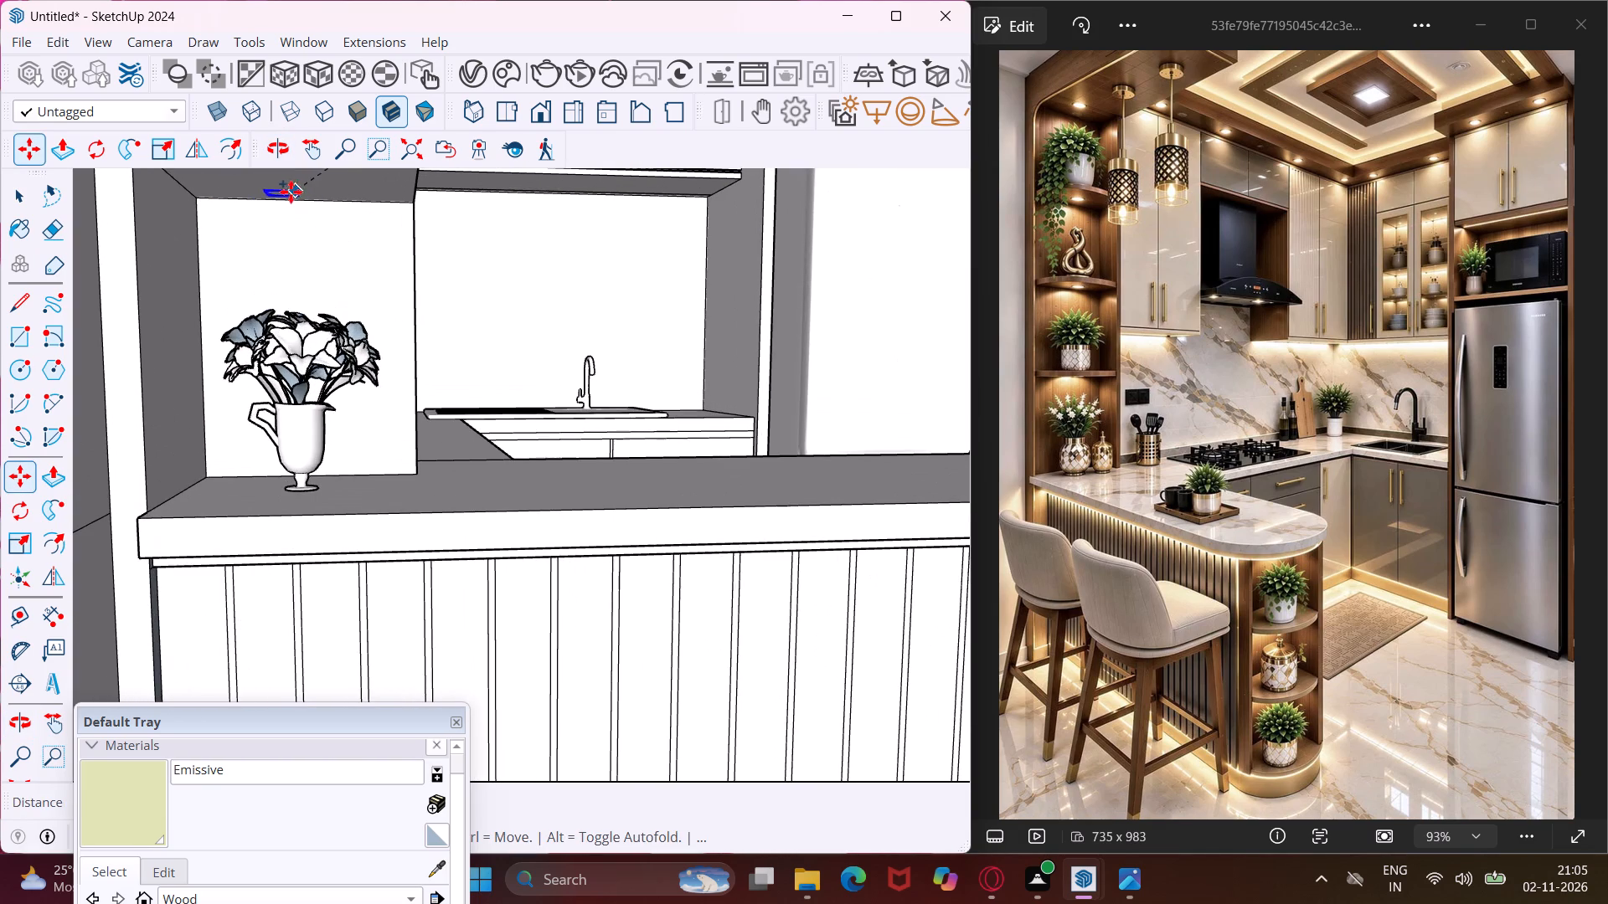
pyautogui.click(287, 184)
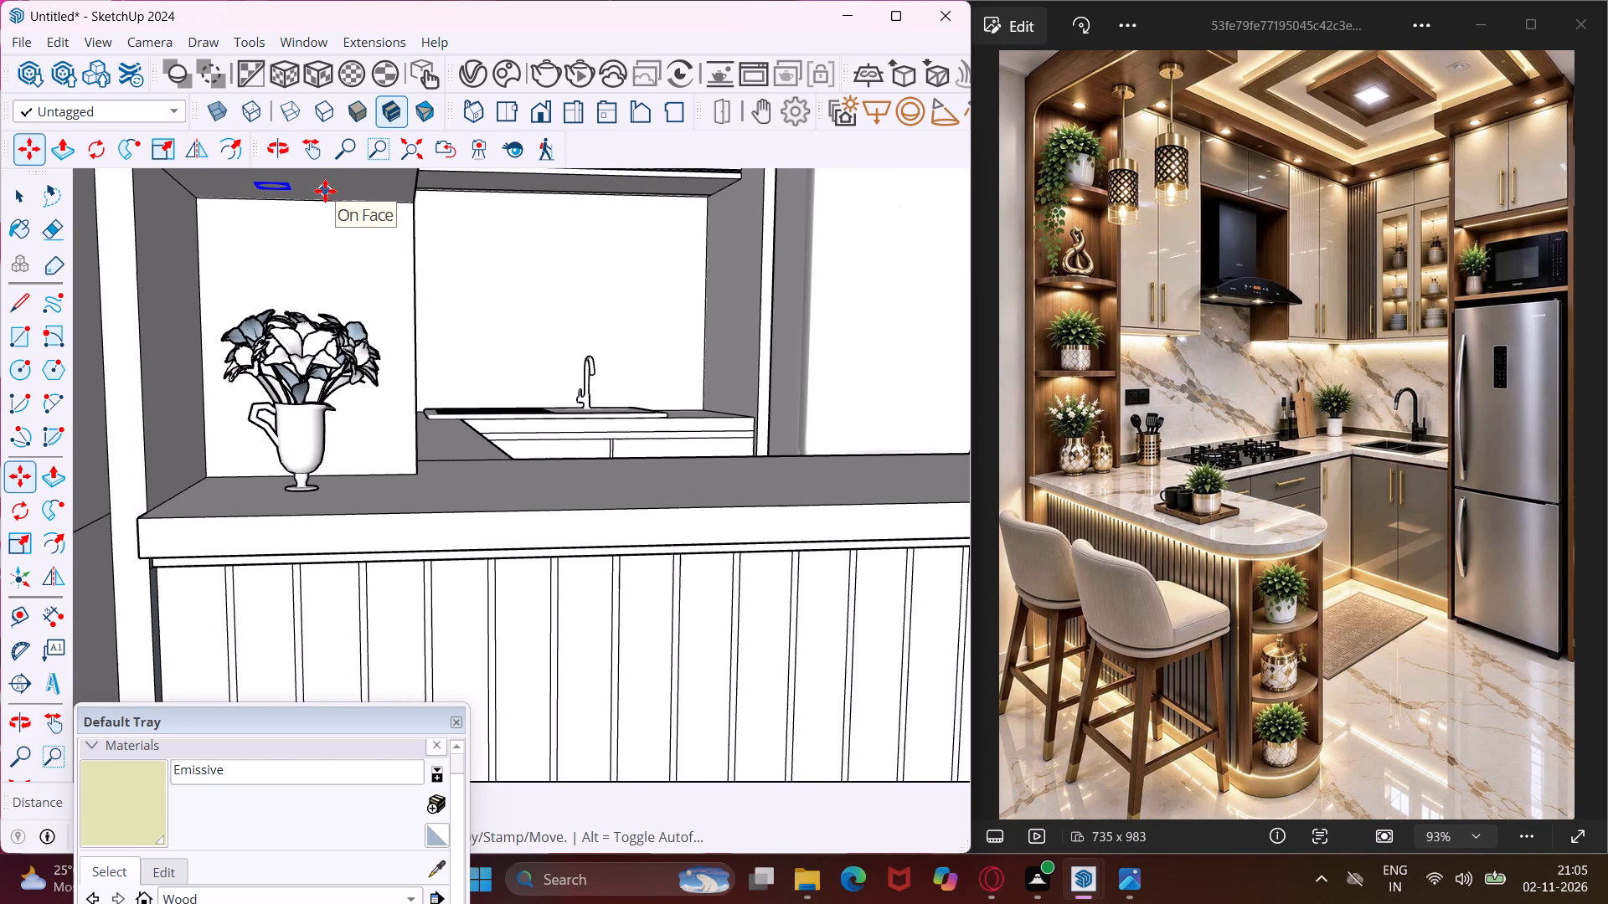
# Copy the round disc up to the underside of the empty wall-niche shelf above the potted succulent.
pyautogui.click(325, 191)
pyautogui.scroll(-8, 268, 224)
pyautogui.moveTo(268, 225); pyautogui.dragTo(190, 360, button='middle')
pyautogui.scroll(-10, 190, 360)
pyautogui.moveTo(198, 287); pyautogui.dragTo(200, 234, button='middle')
pyautogui.scroll(3, 200, 237)
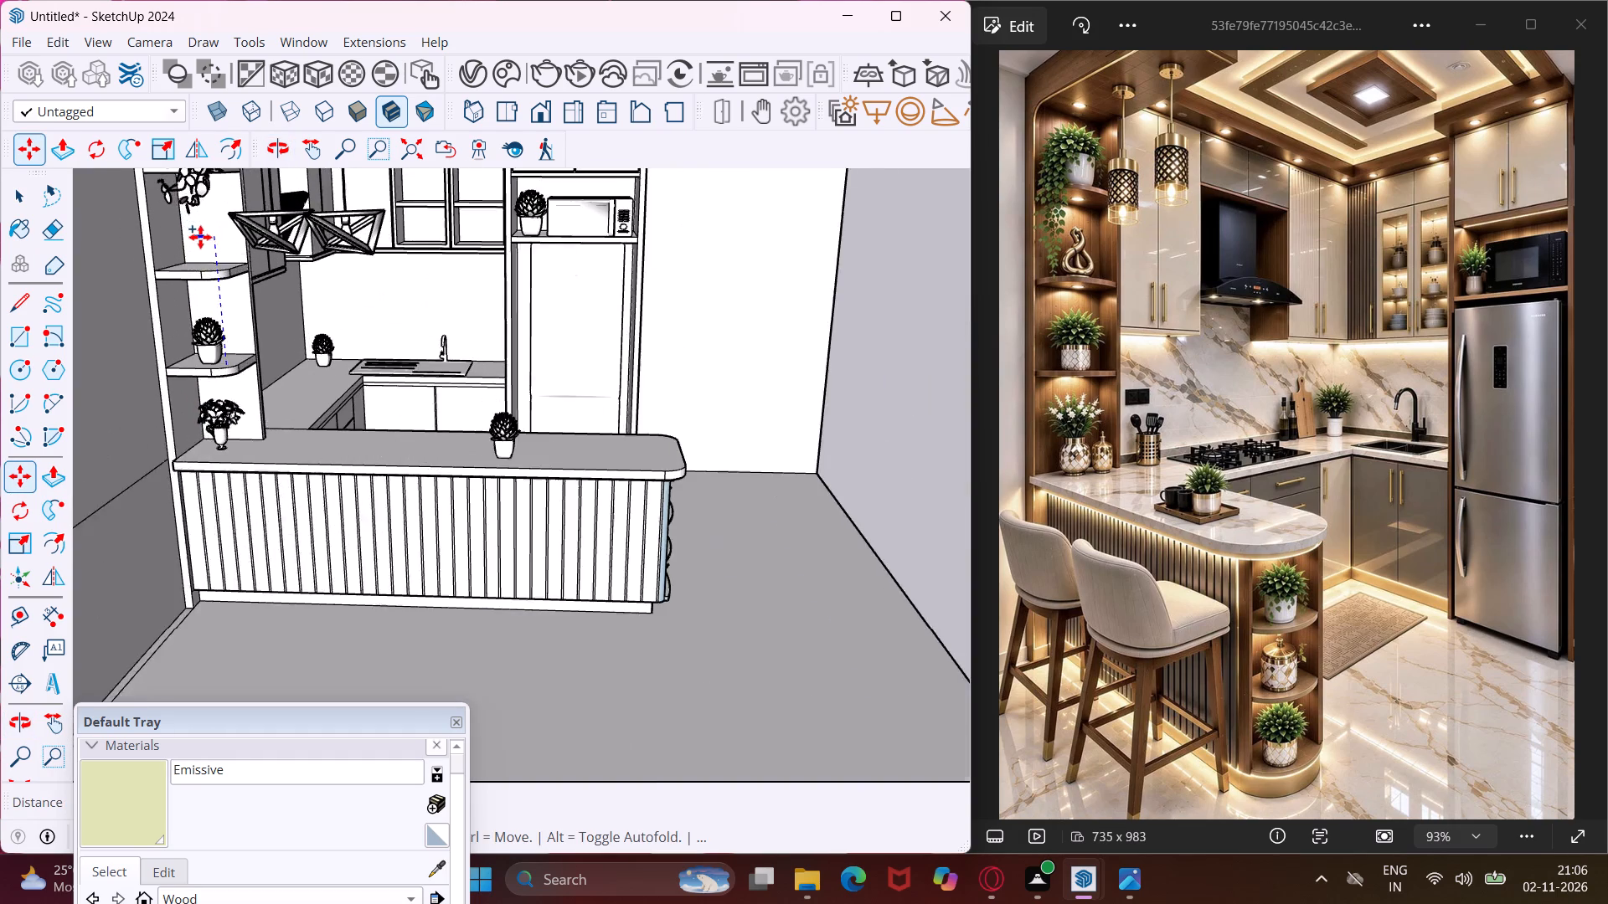
pyautogui.scroll(20, 200, 237)
pyautogui.scroll(2, 200, 237)
pyautogui.moveTo(242, 306); pyautogui.dragTo(259, 258, button='middle')
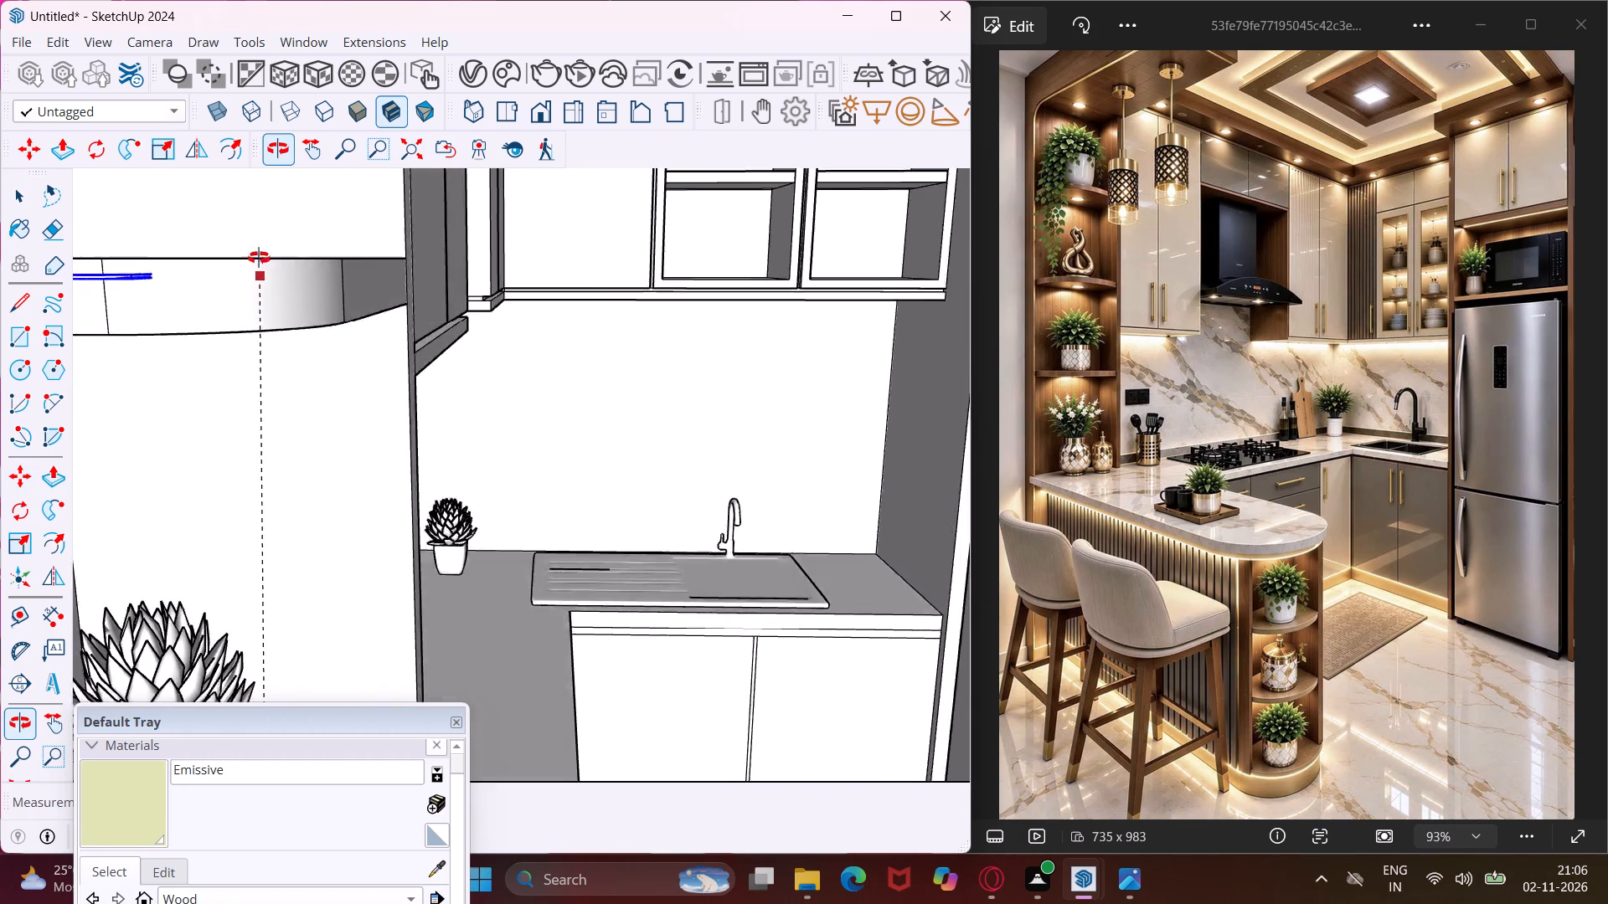
pyautogui.moveTo(259, 258); pyautogui.dragTo(290, 161, button='middle')
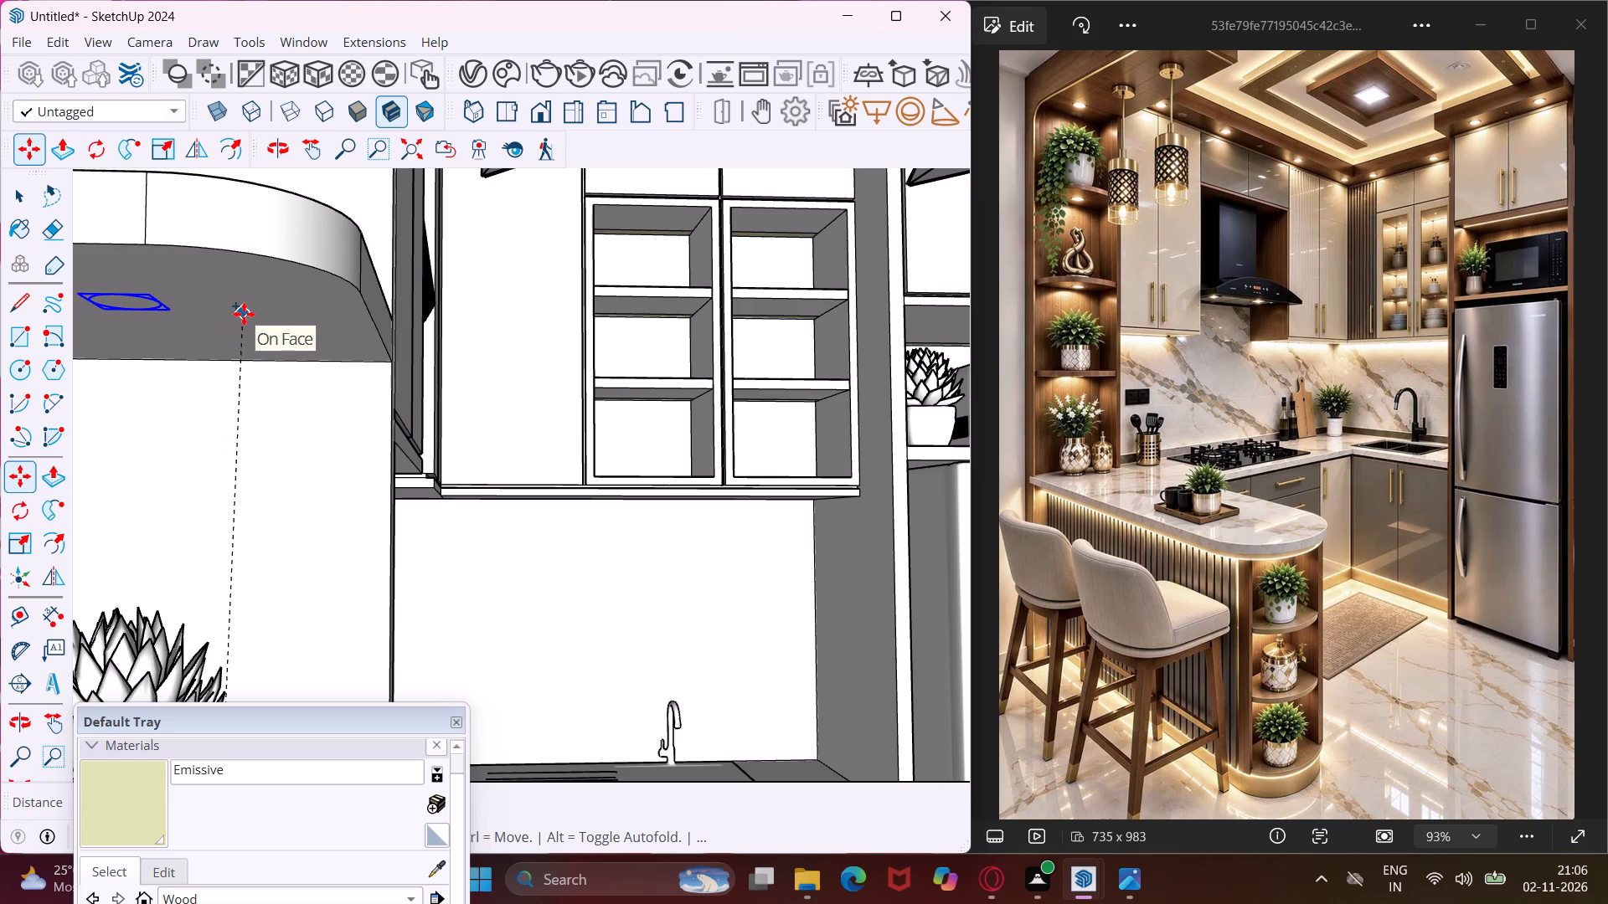
pyautogui.click(244, 314)
# Copy the round disc up to the underside of the niche shelf that holds the trailing plant.
pyautogui.click(240, 321)
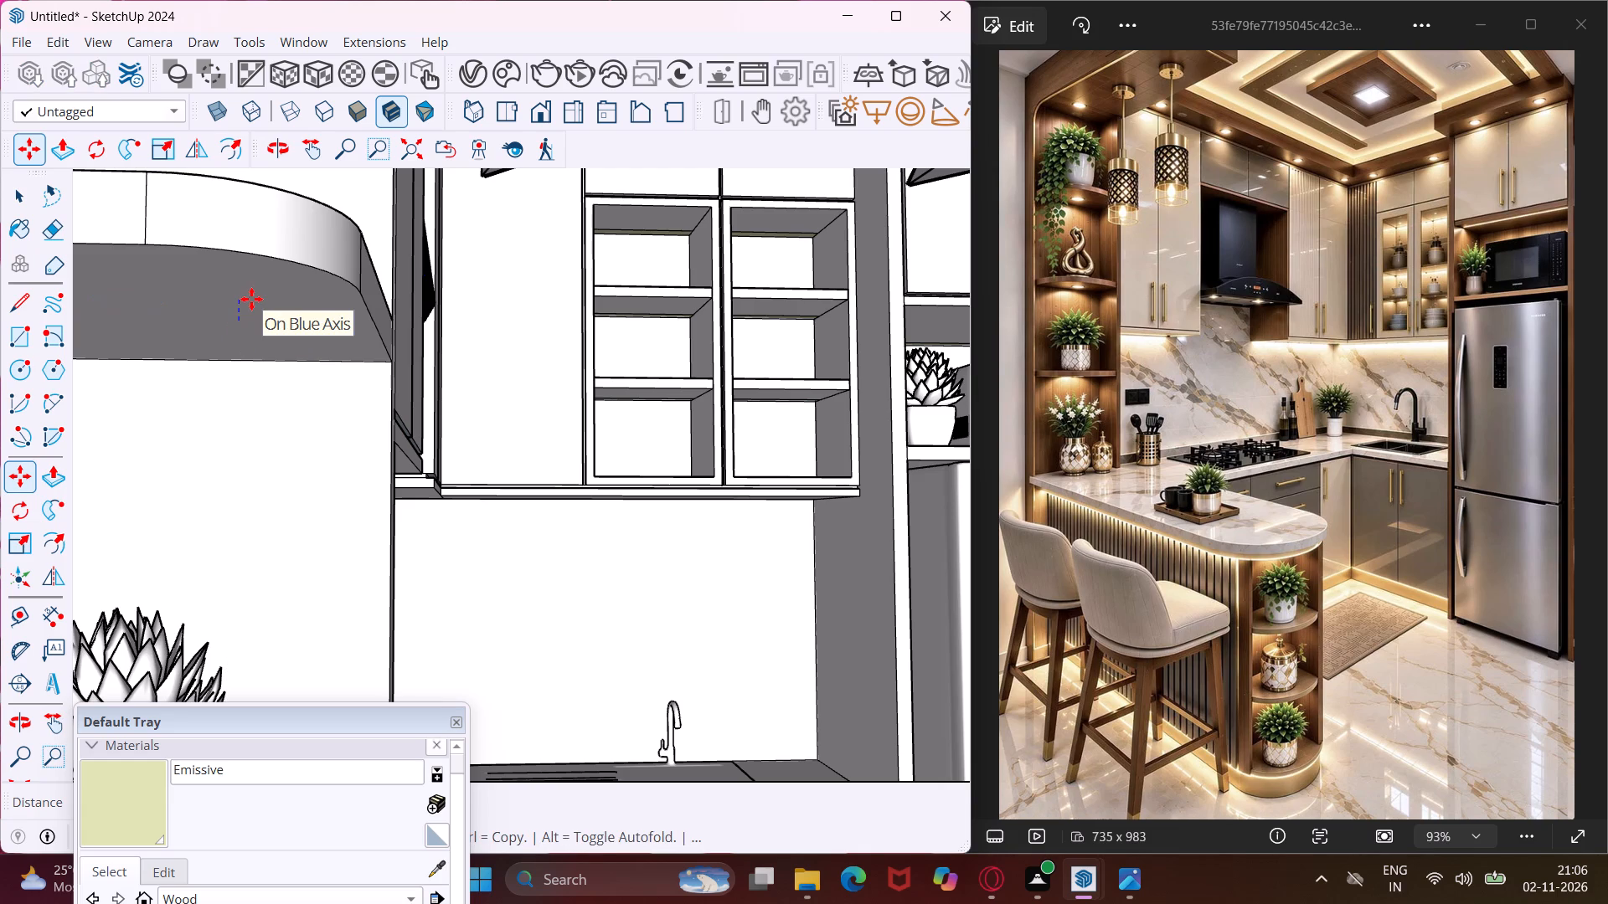
pyautogui.moveTo(225, 316); pyautogui.dragTo(210, 437, button='middle')
pyautogui.scroll(-9, 210, 437)
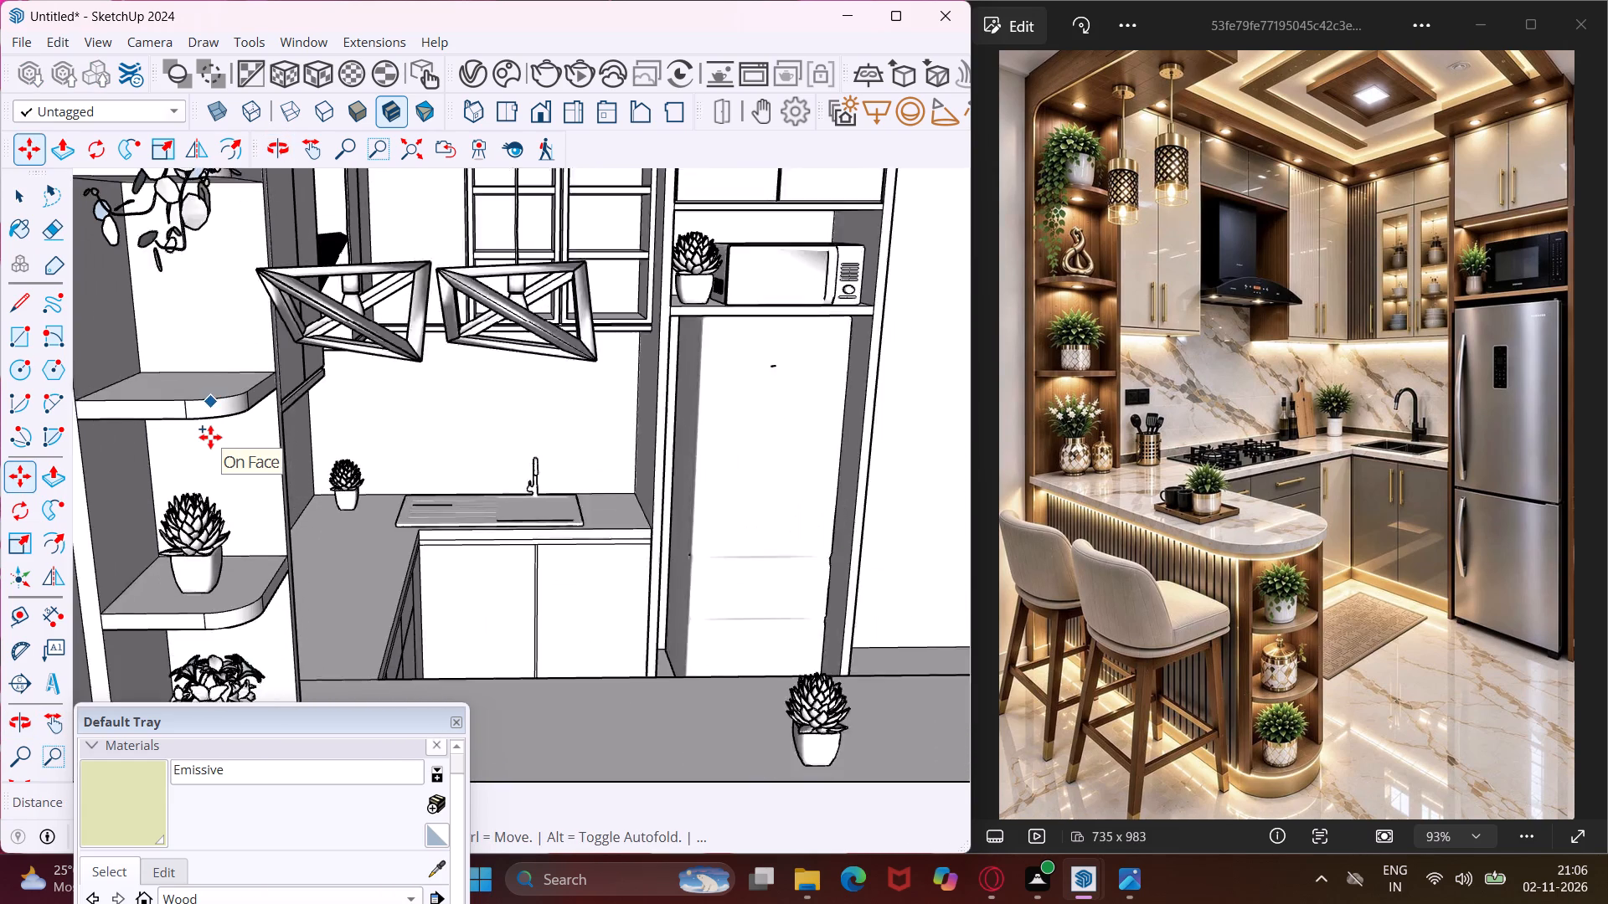
pyautogui.scroll(-11, 210, 437)
pyautogui.moveTo(204, 411); pyautogui.dragTo(203, 295, button='middle')
pyautogui.scroll(11, 223, 300)
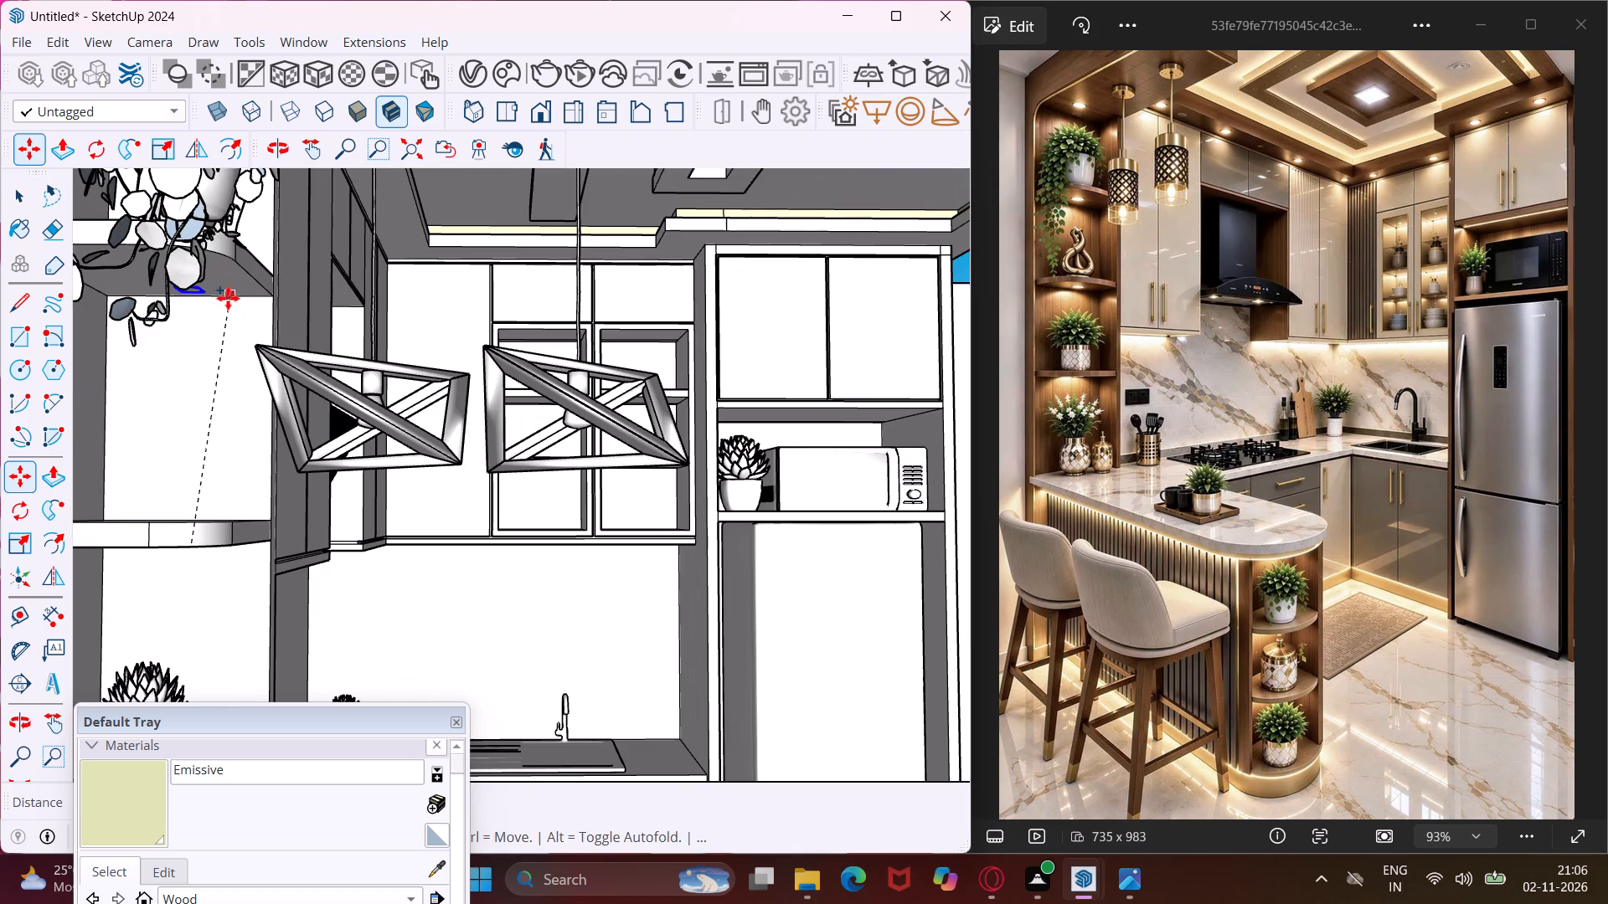
pyautogui.moveTo(225, 298); pyautogui.dragTo(140, 276, button='middle')
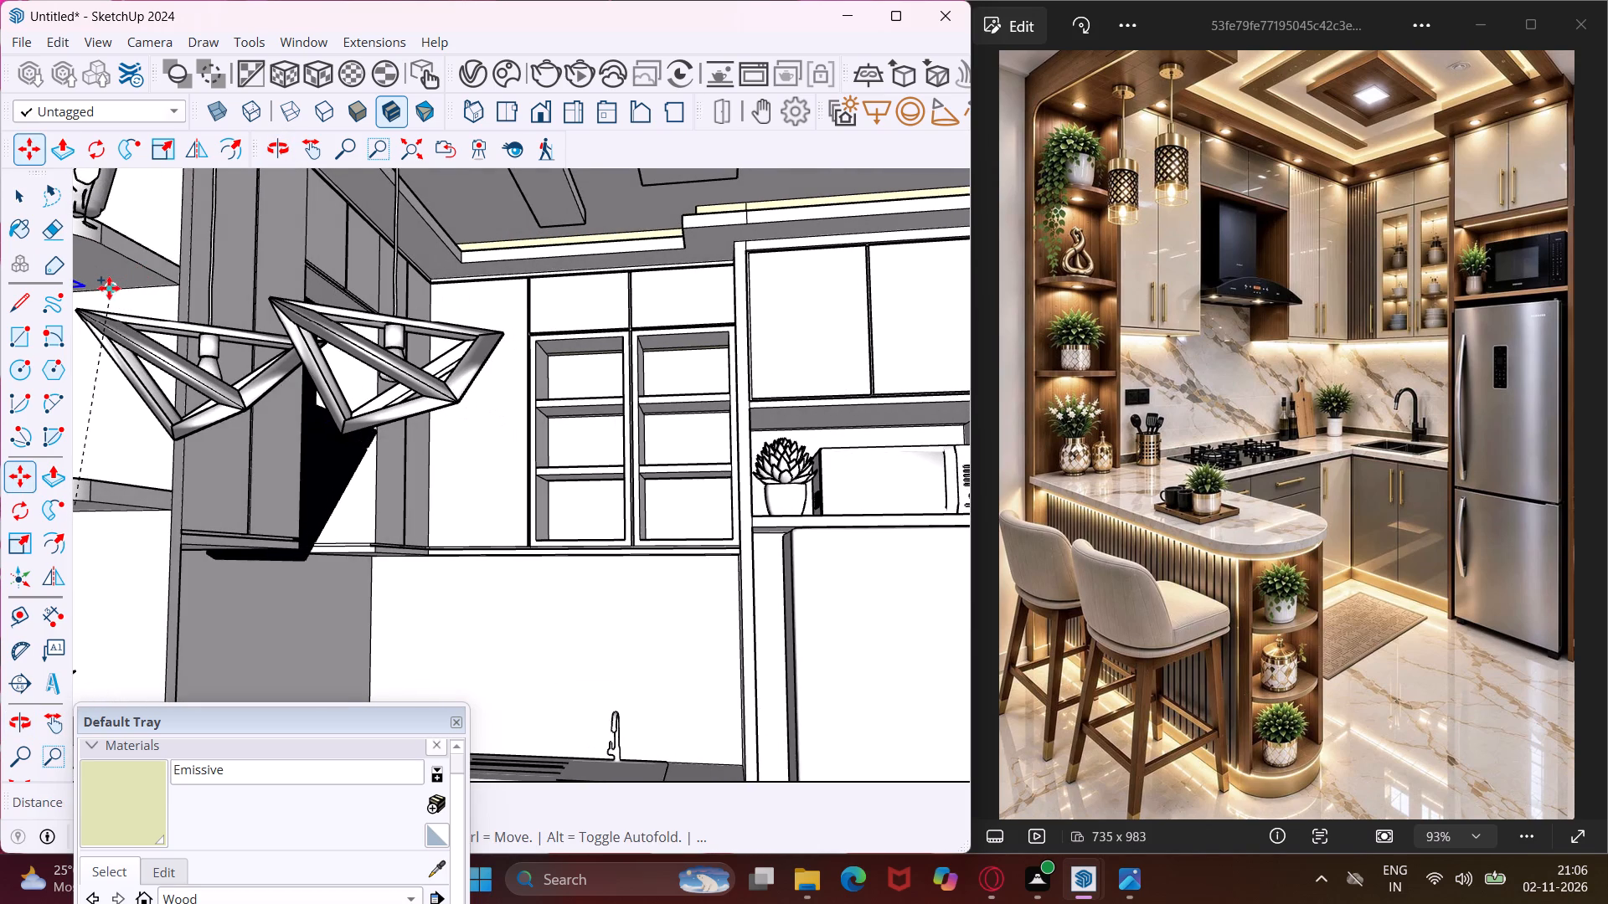
pyautogui.scroll(-4, 90, 288)
pyautogui.moveTo(90, 288); pyautogui.dragTo(133, 292, button='middle')
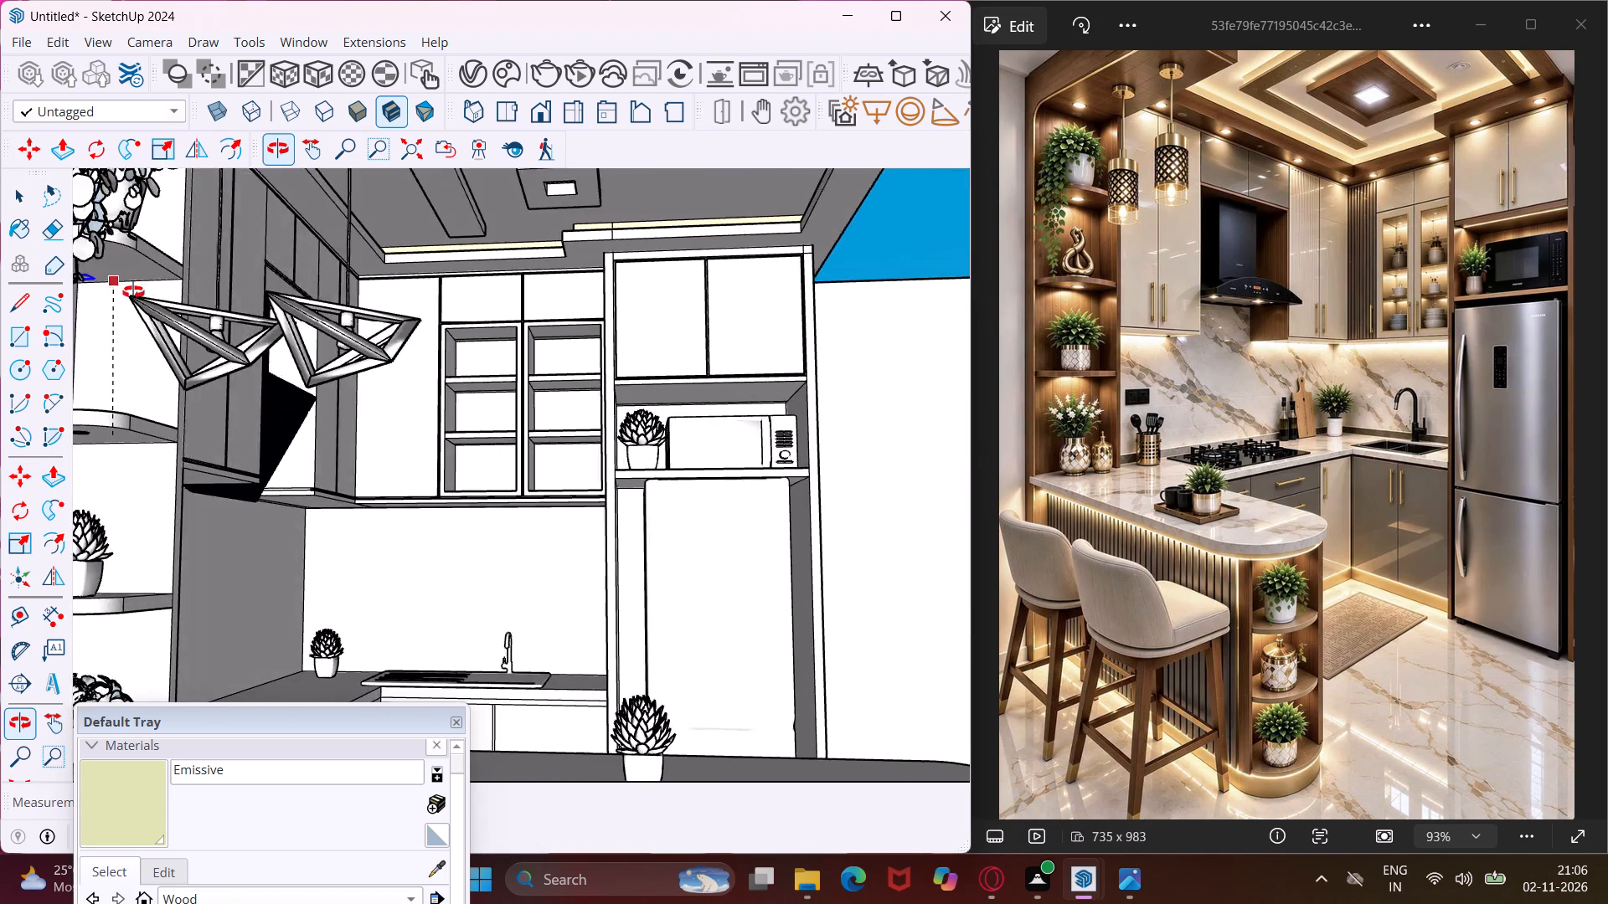
pyautogui.moveTo(133, 292); pyautogui.dragTo(168, 295, button='middle')
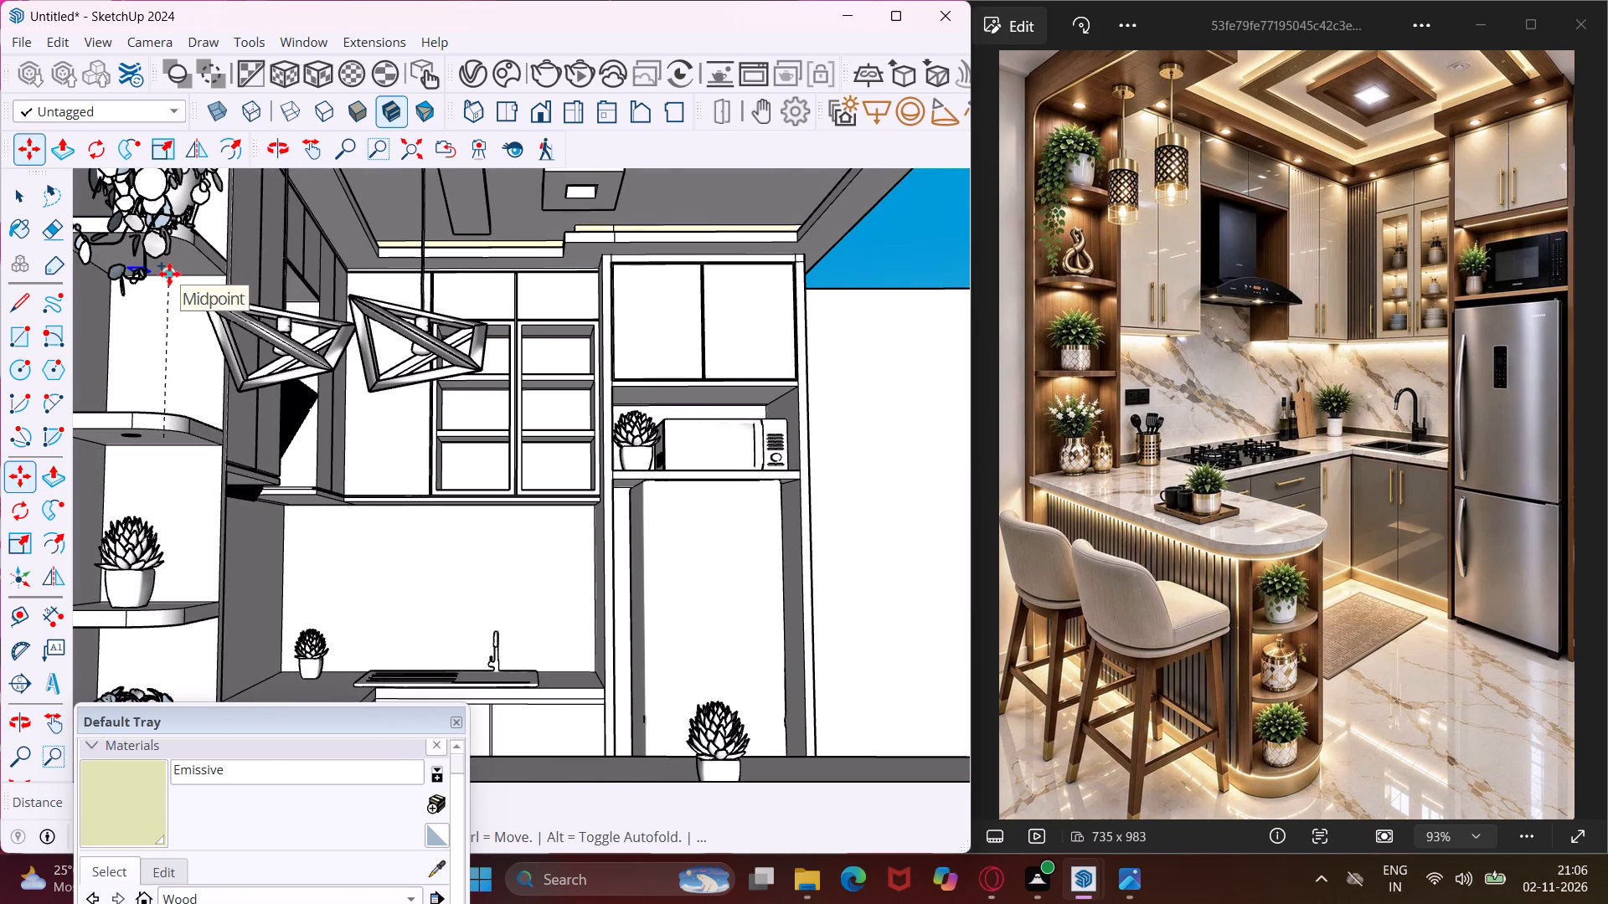
pyautogui.scroll(3, 169, 274)
pyautogui.moveTo(169, 274); pyautogui.dragTo(195, 229, button='middle')
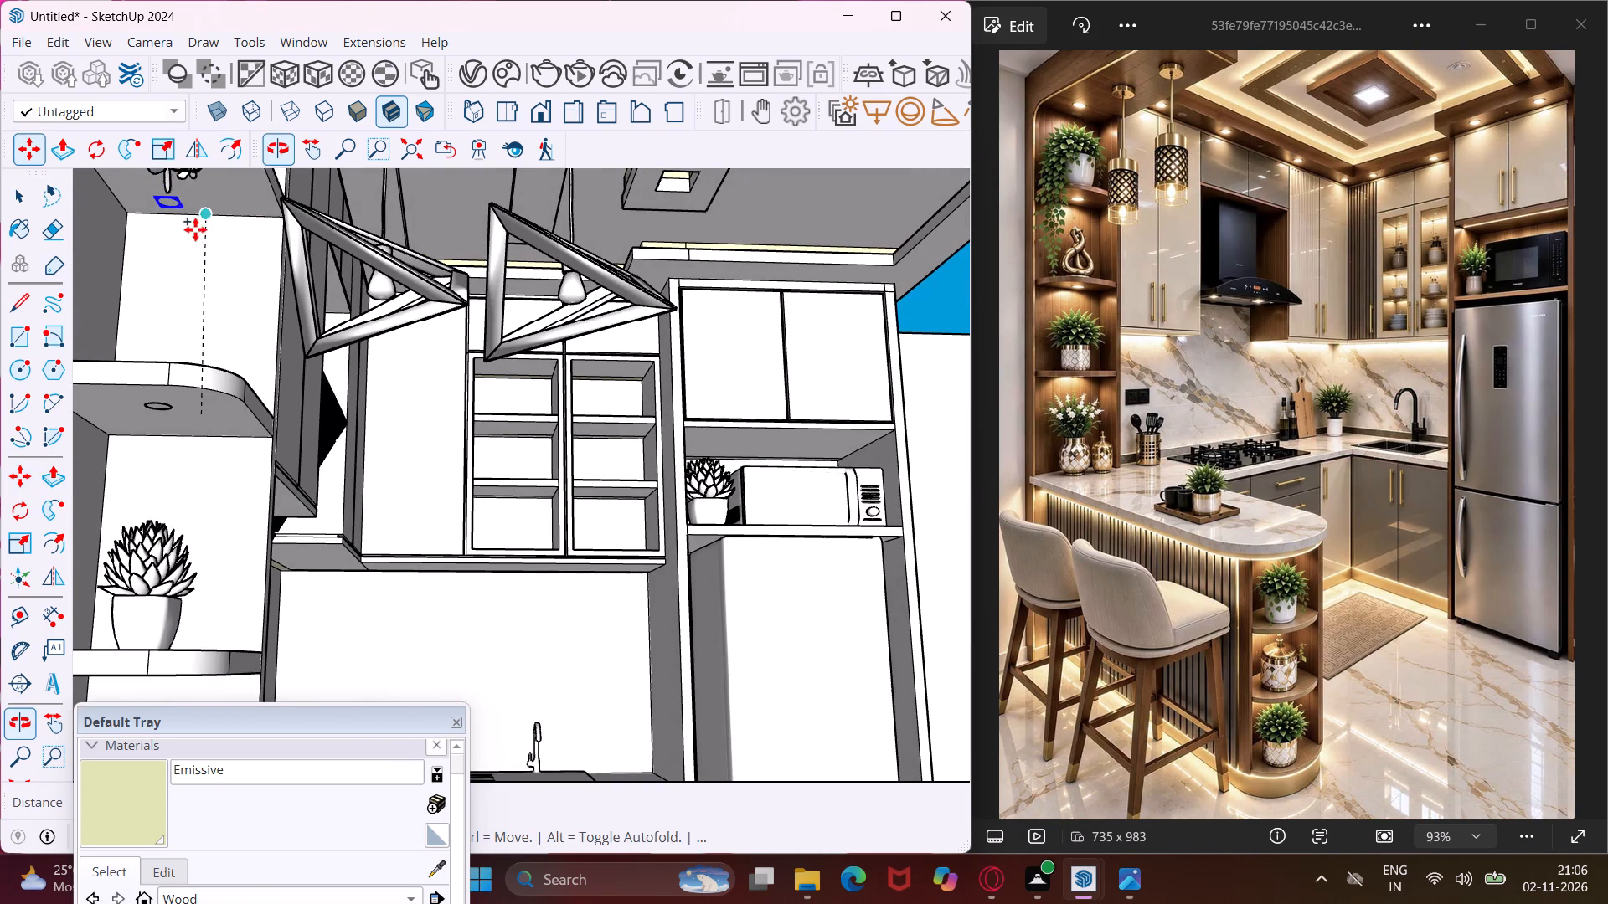
pyautogui.click(211, 188)
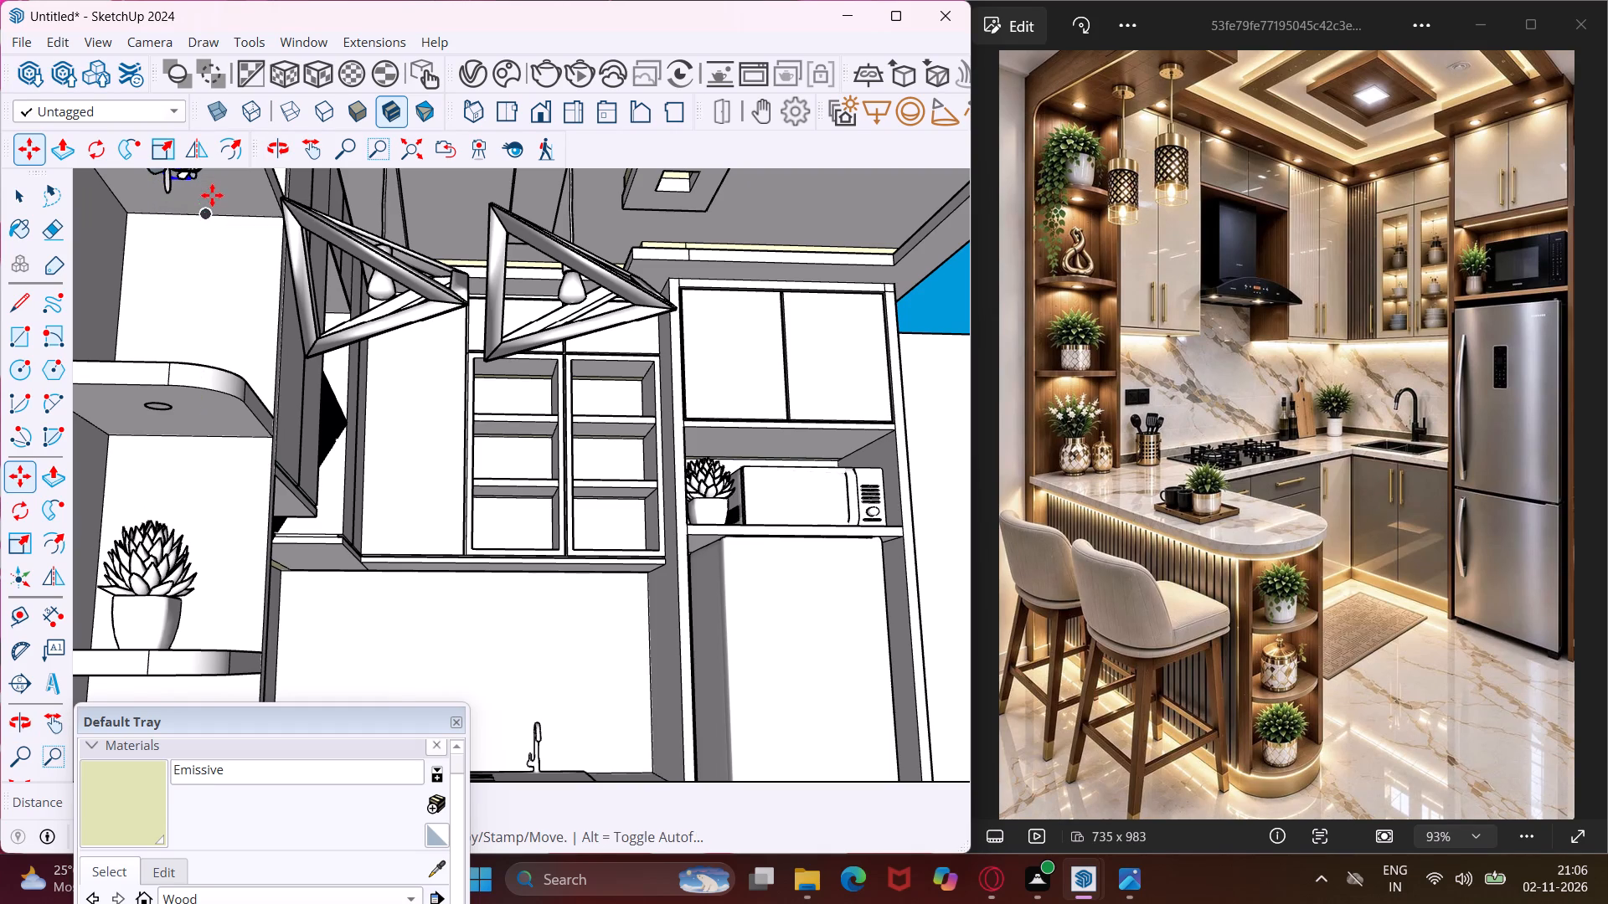
# Copy the round disc up to the underside of the niche's top, above the trailing plant, and end the copying.
pyautogui.click(212, 196)
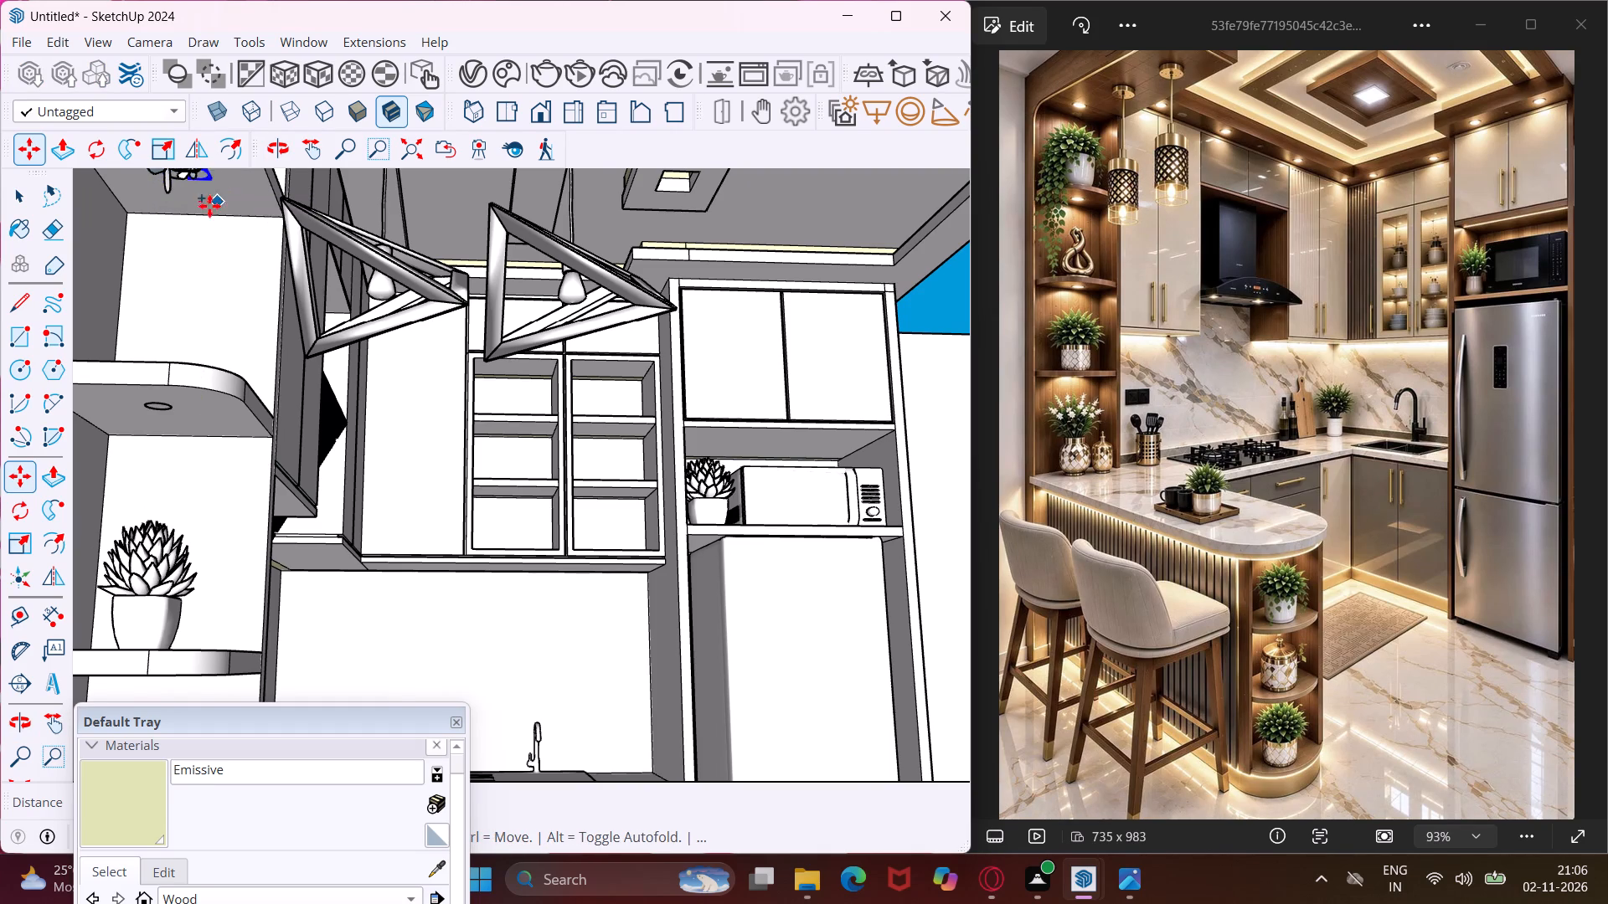
pyautogui.moveTo(202, 223); pyautogui.dragTo(157, 385, button='middle')
pyautogui.scroll(-1, 200, 223)
pyautogui.scroll(-4, 157, 385)
pyautogui.moveTo(157, 385); pyautogui.dragTo(157, 381, button='middle')
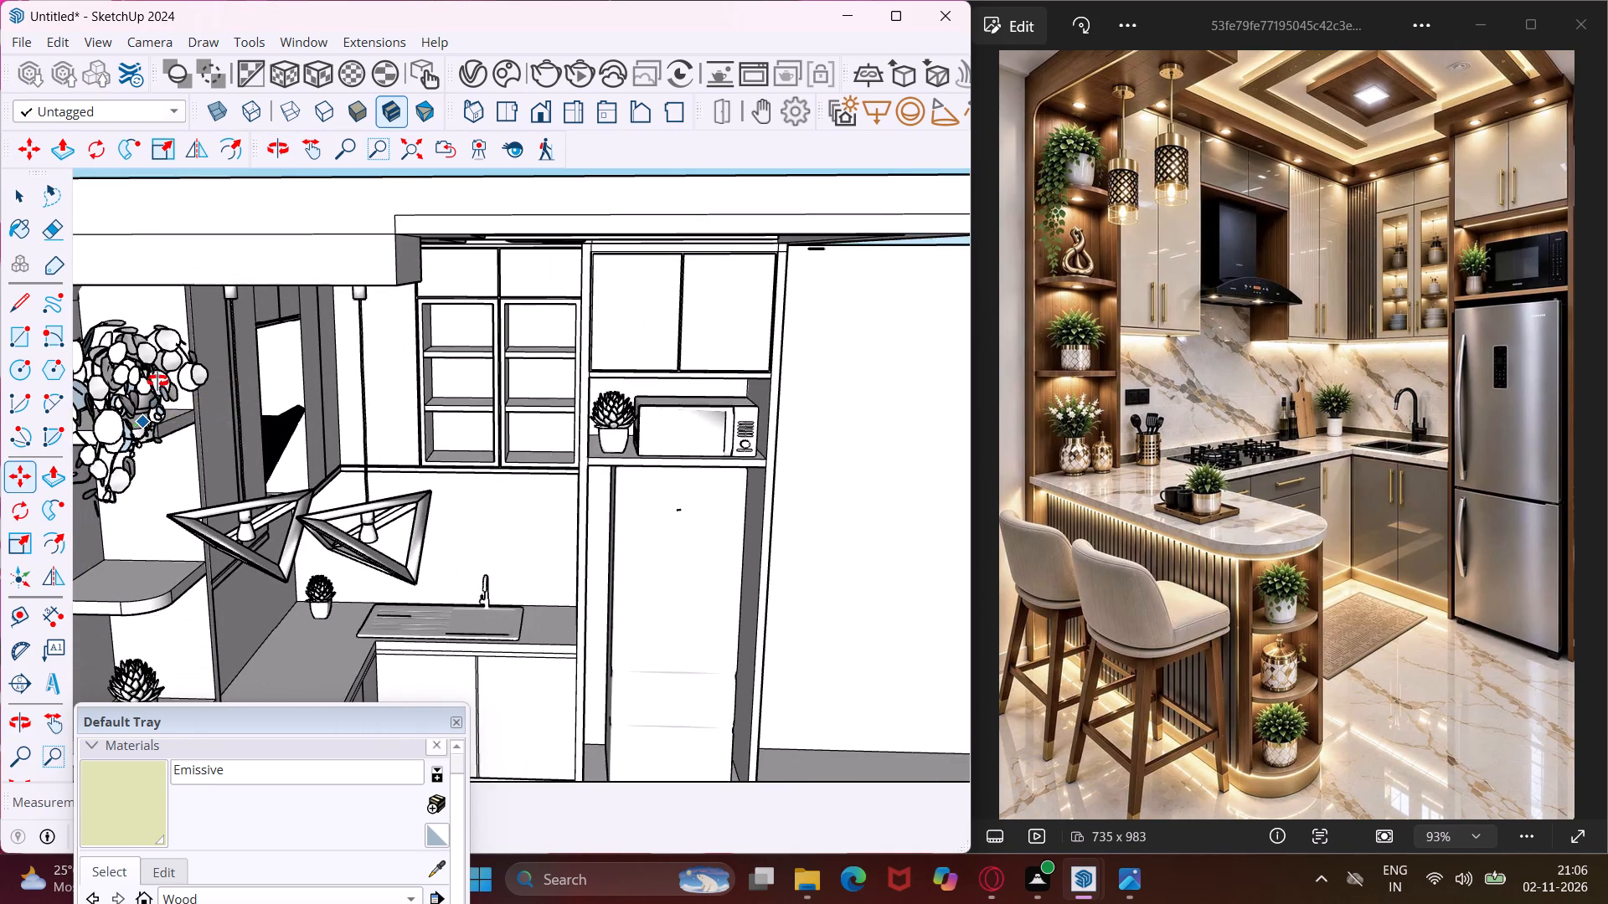
pyautogui.moveTo(157, 381); pyautogui.dragTo(172, 328, button='middle')
pyautogui.scroll(2, 175, 235)
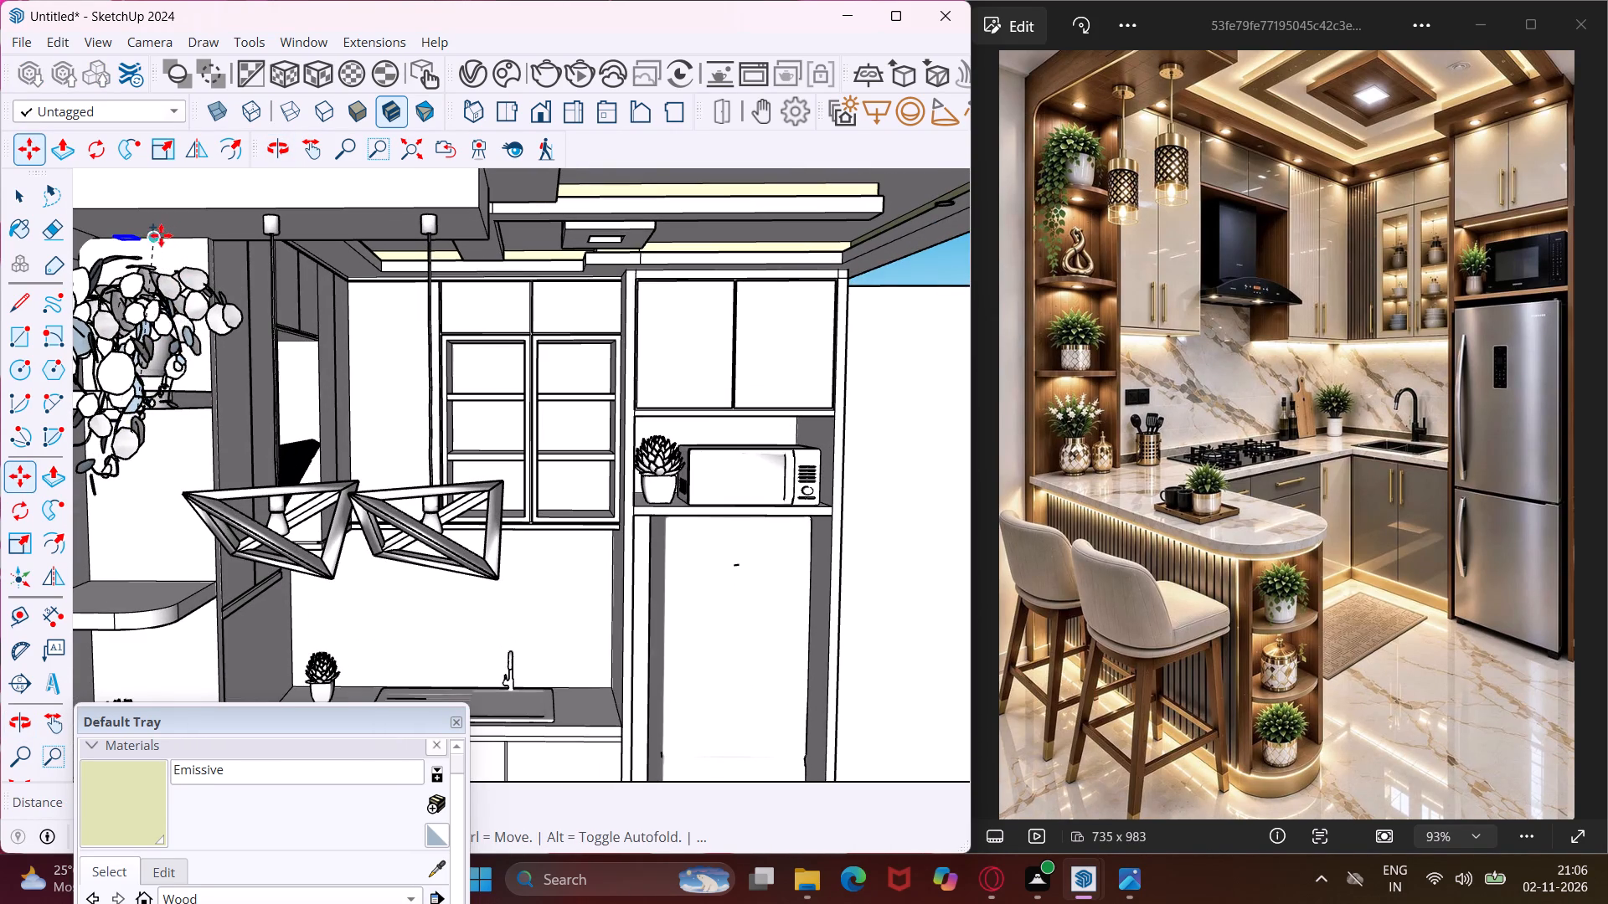
pyautogui.scroll(4, 151, 235)
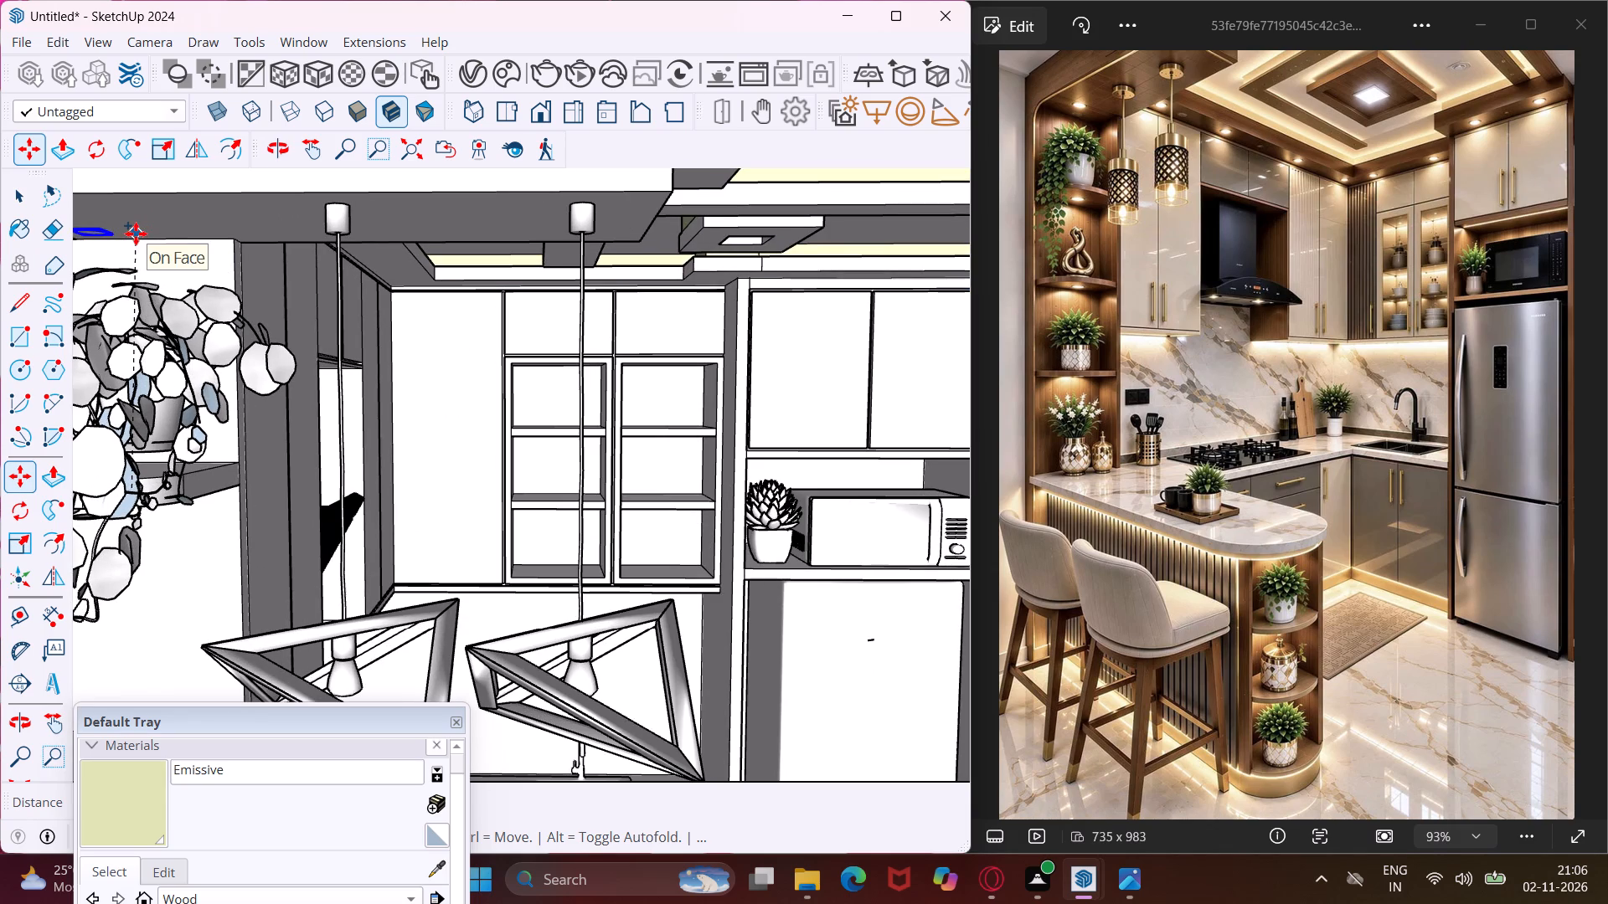
pyautogui.click(133, 233)
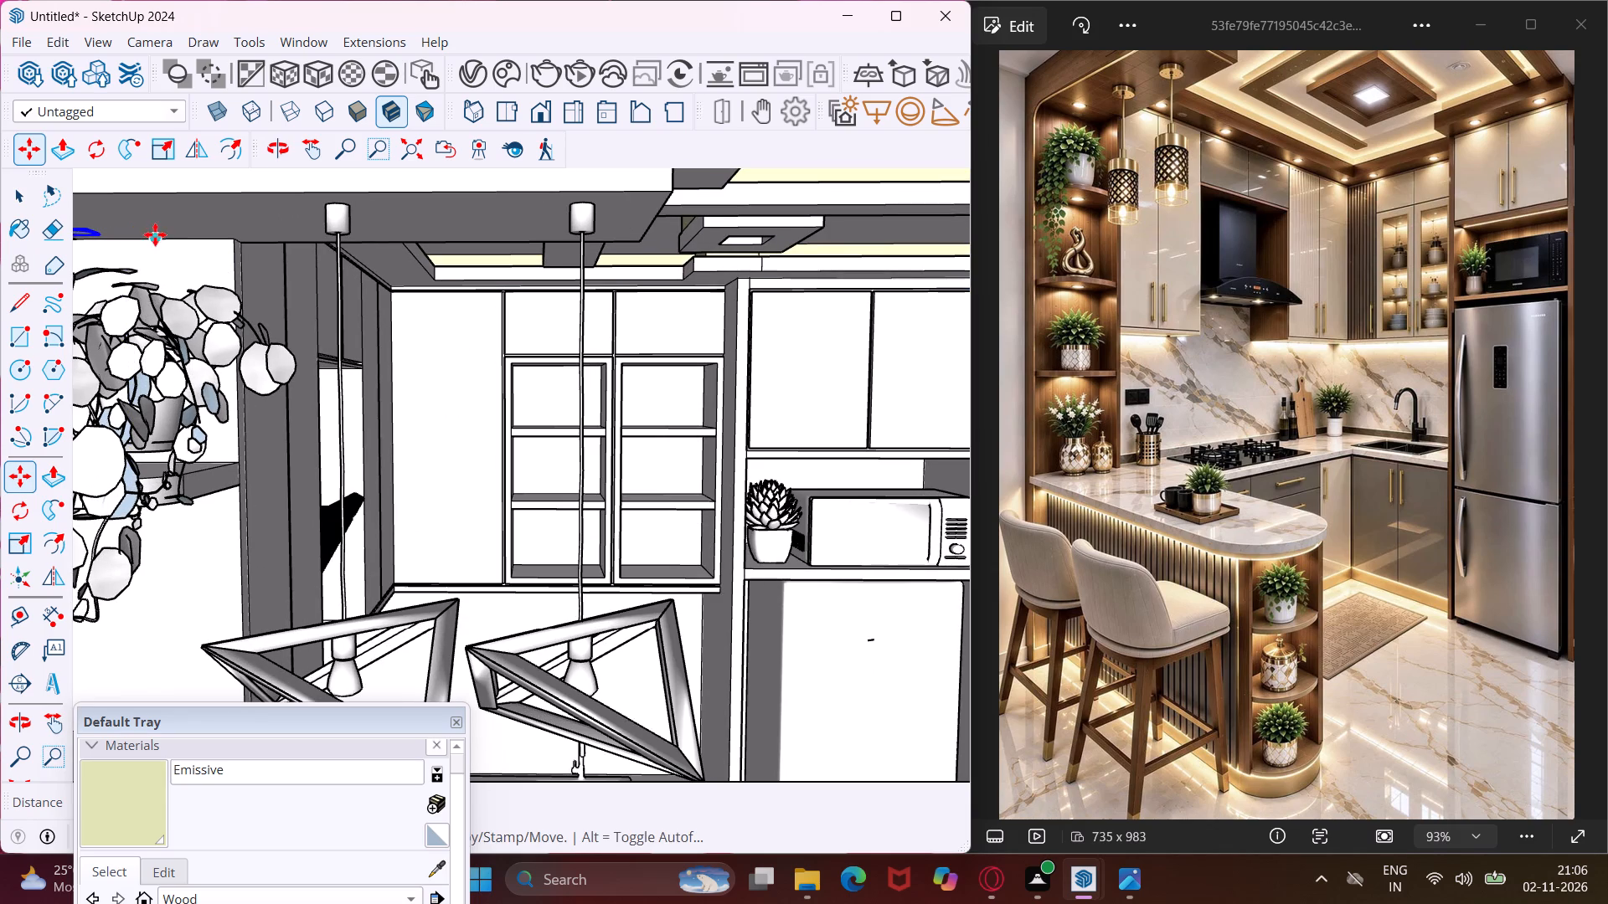
pyautogui.scroll(-13, 166, 218)
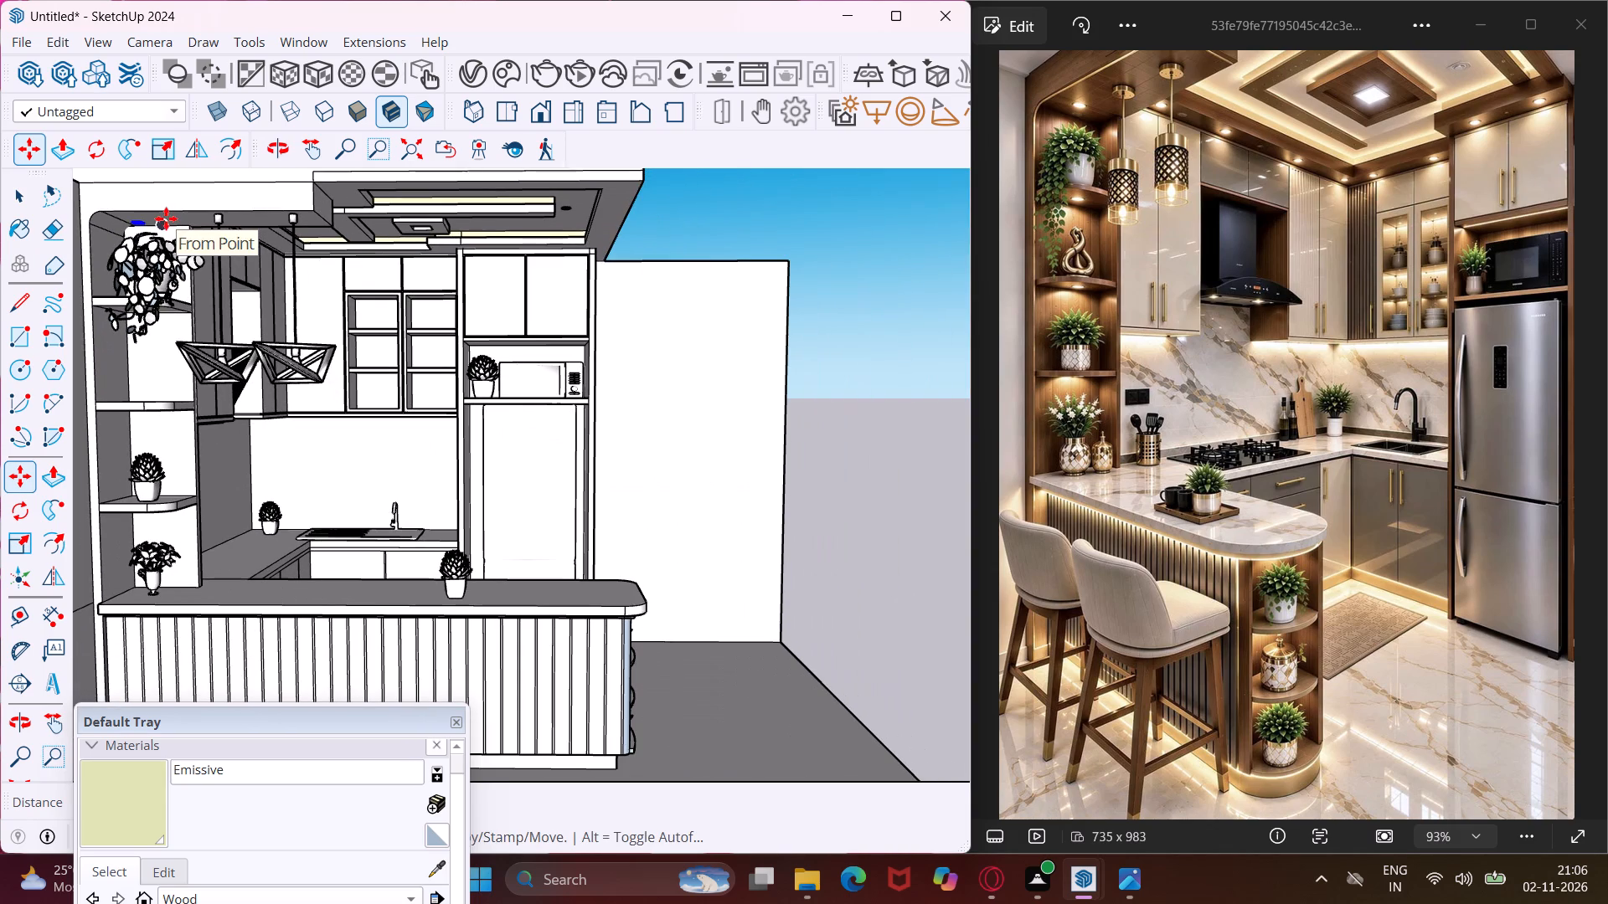
pyautogui.scroll(-4, 166, 218)
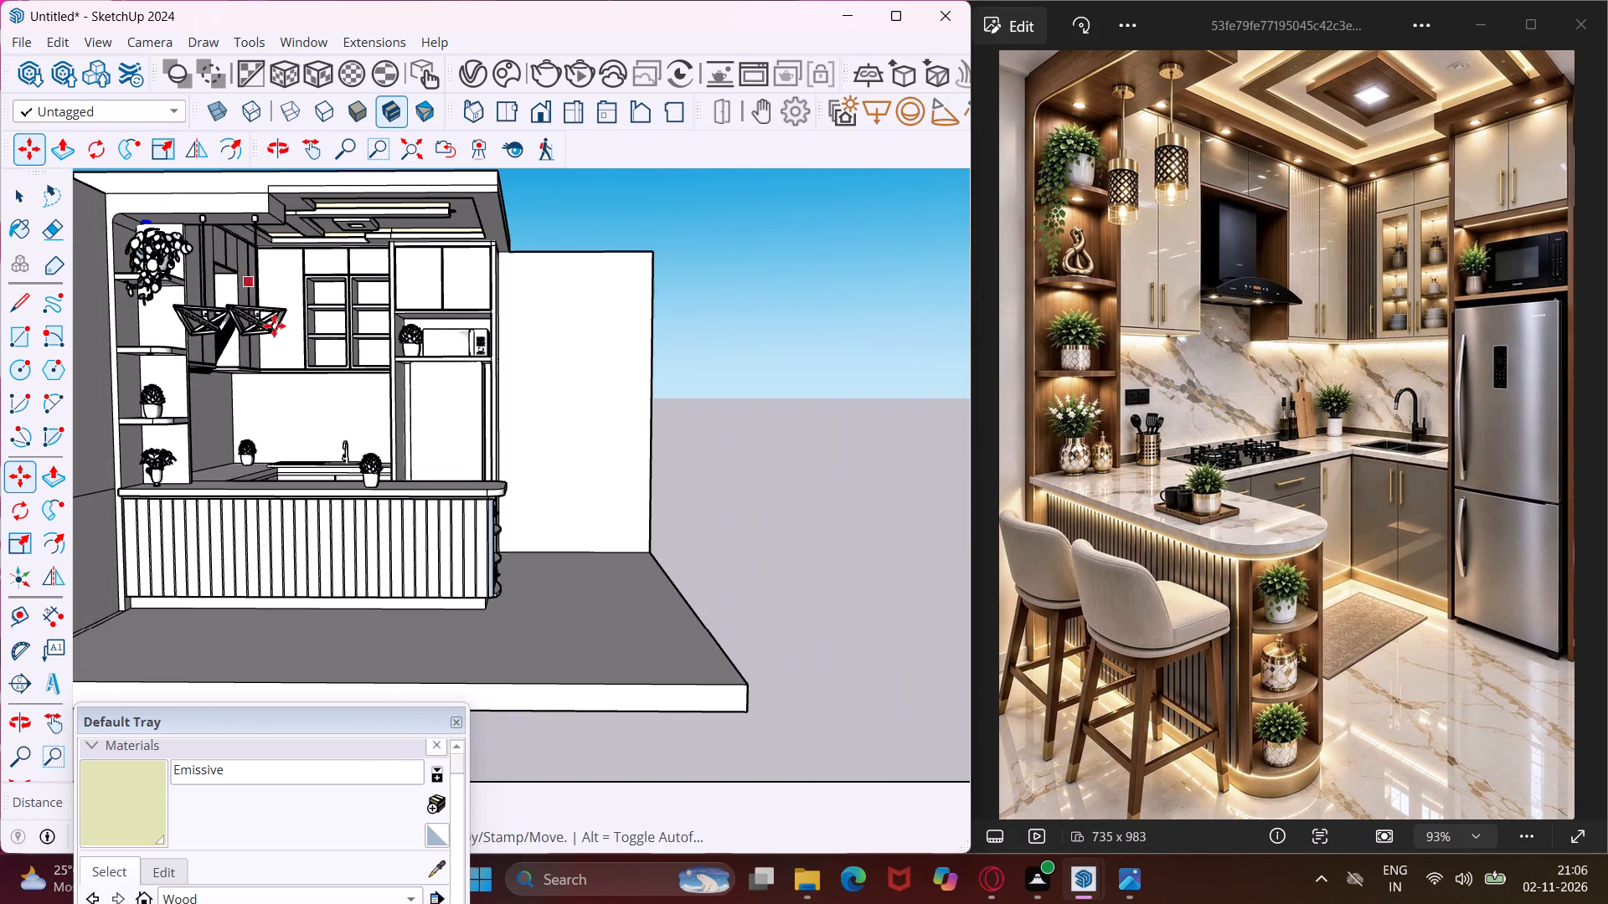
pyautogui.press('Escape')
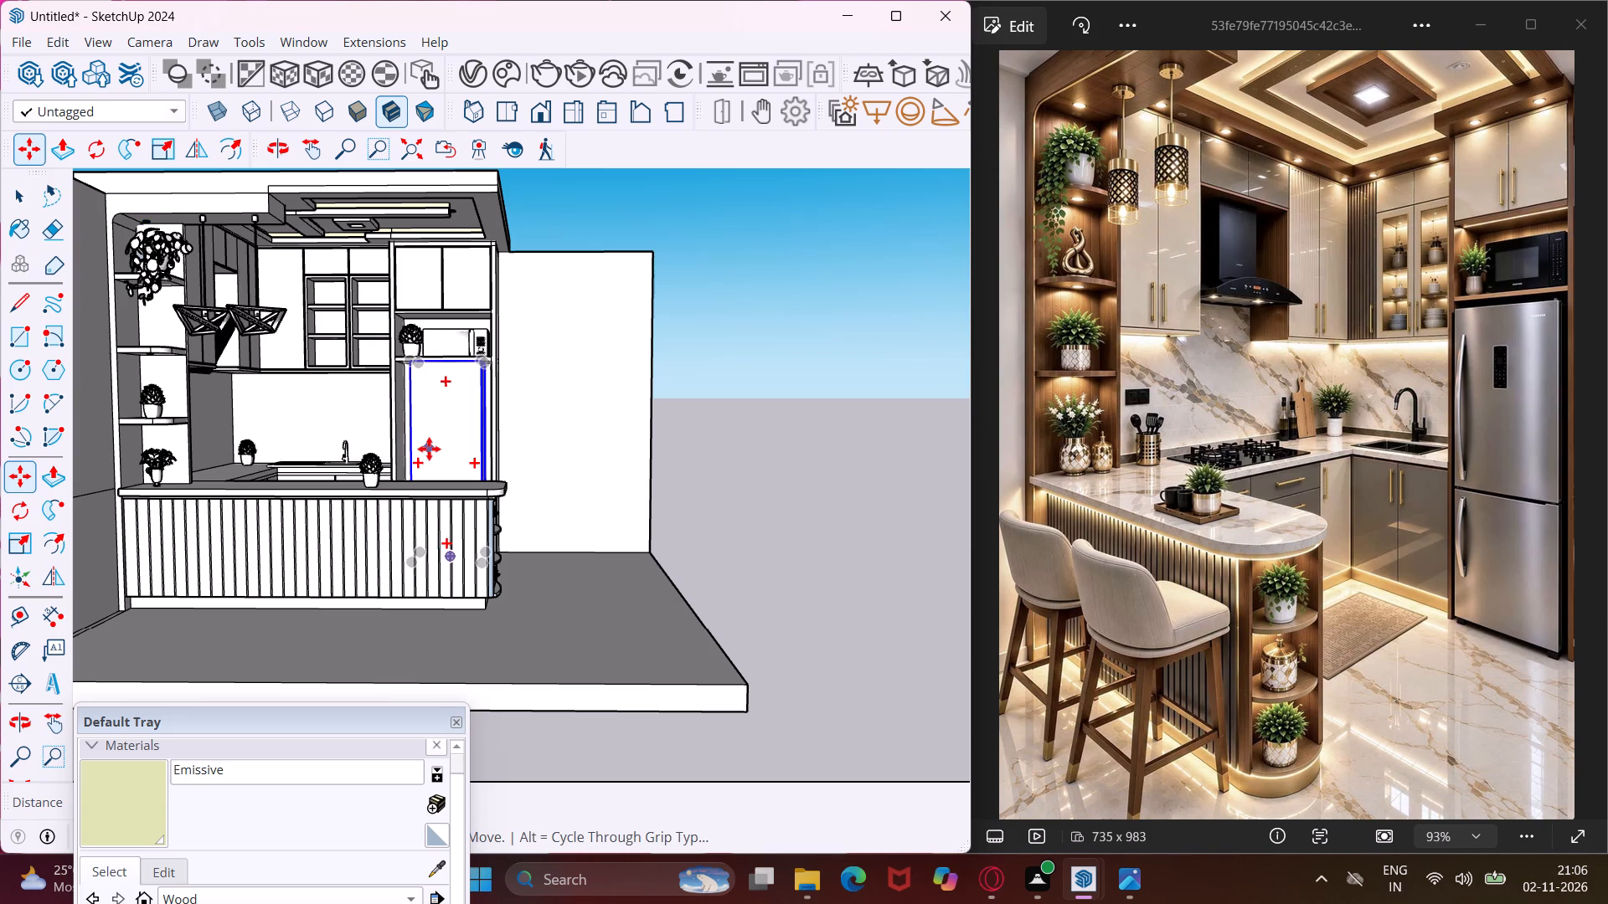
pyautogui.press('space')
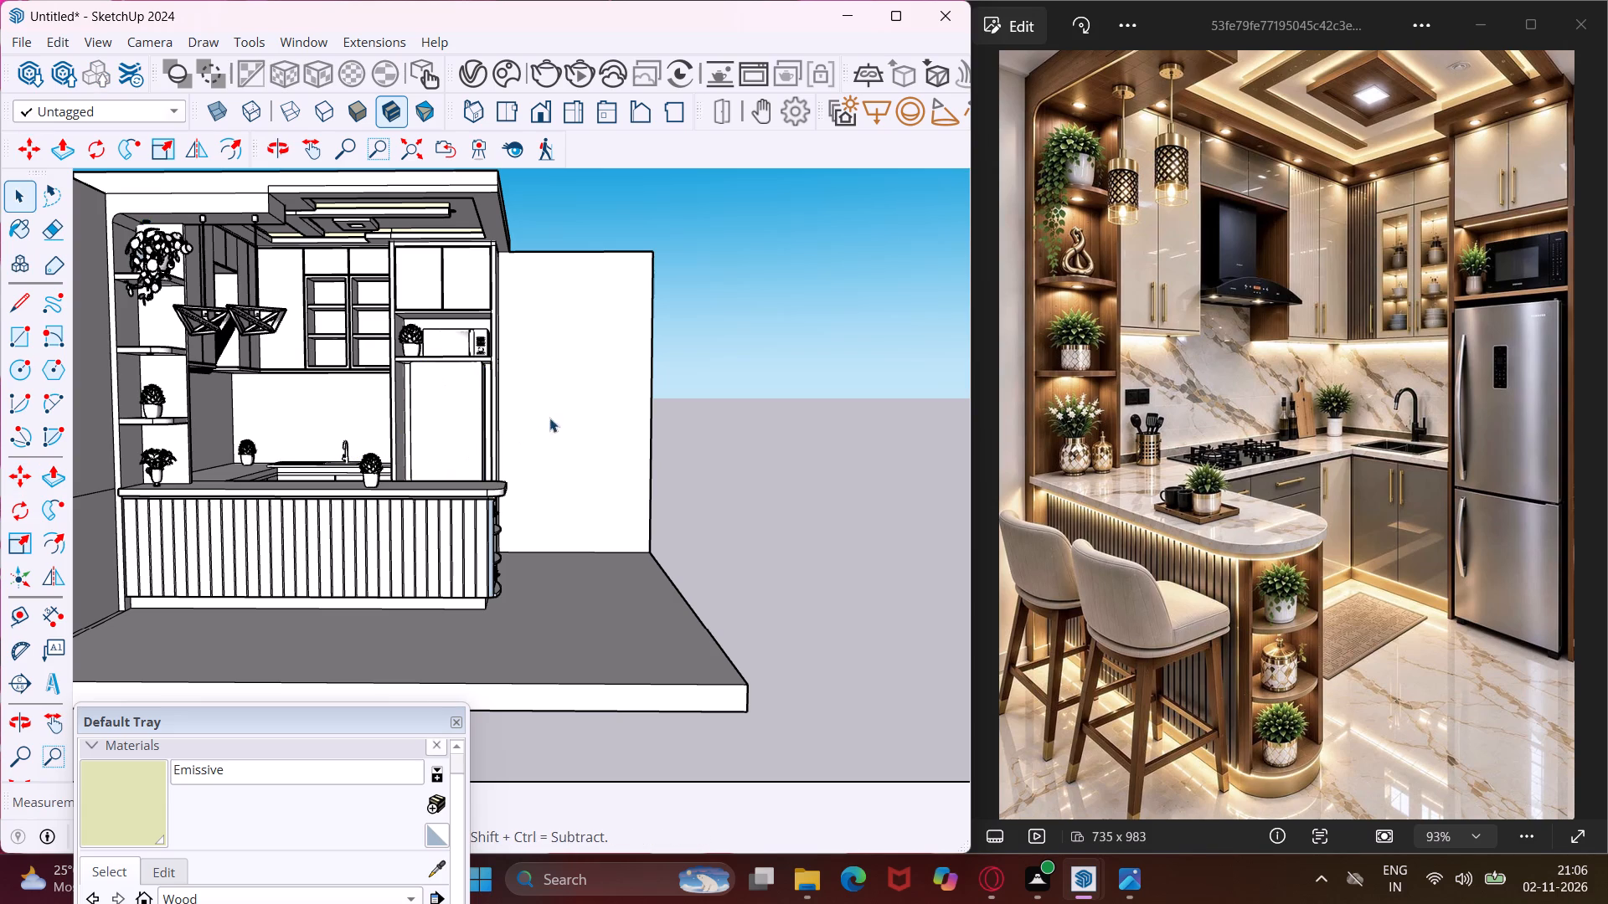
# Move the round ceiling spotlight from the side strip of the ceiling to the border above the tall cabinet's door farthest from the corner.
pyautogui.scroll(4, 475, 205)
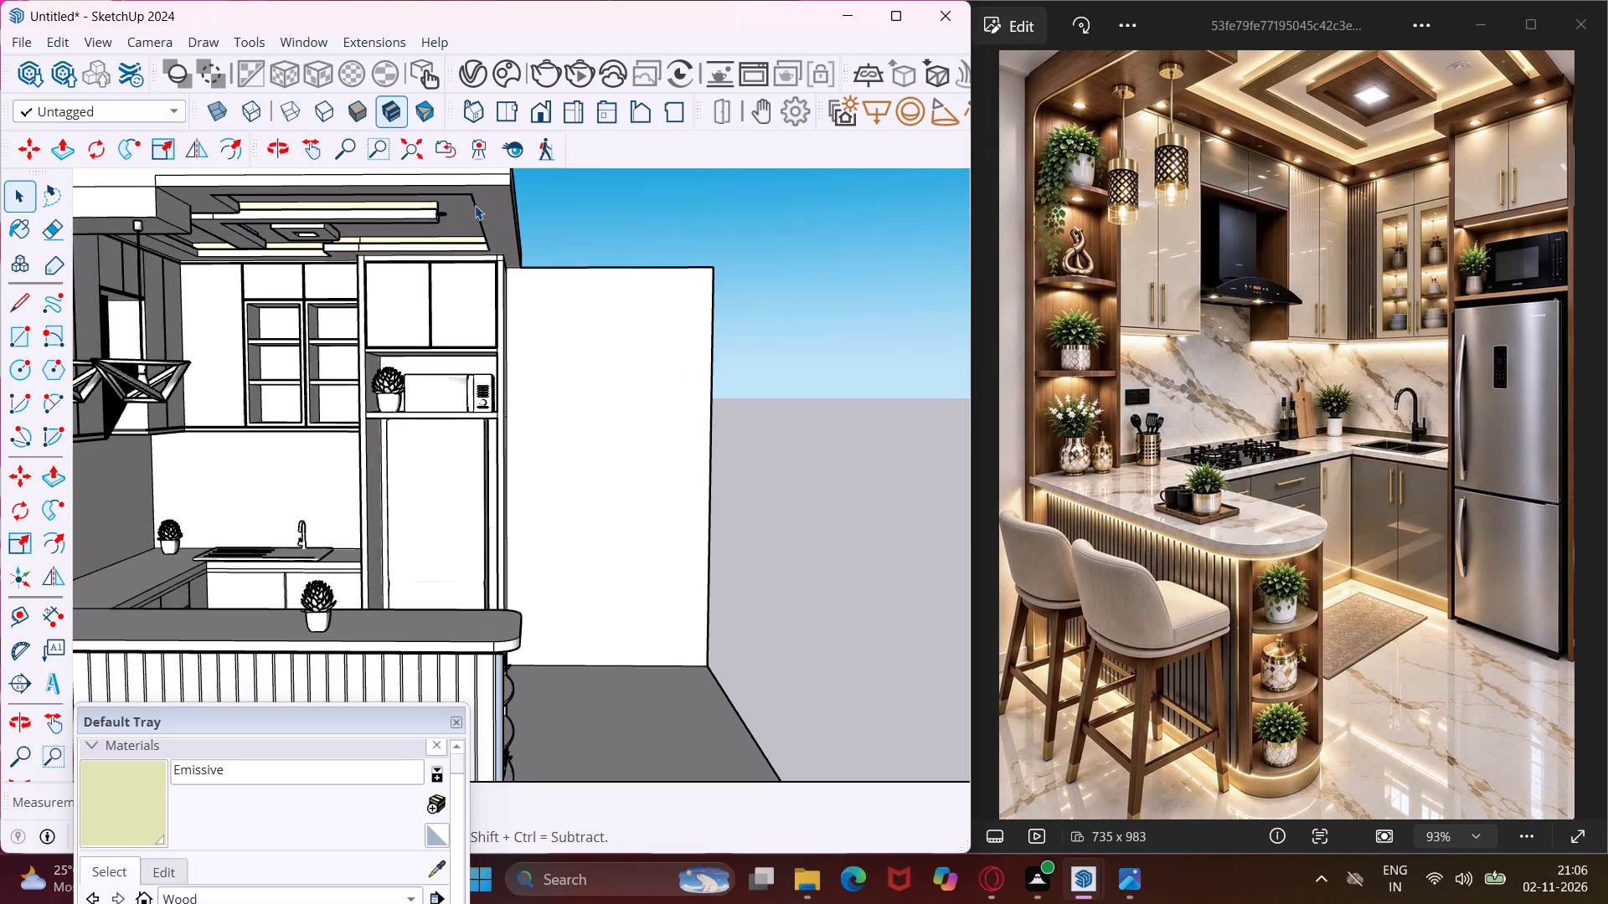
pyautogui.scroll(10, 475, 205)
pyautogui.moveTo(392, 232); pyautogui.dragTo(392, 231, button='middle')
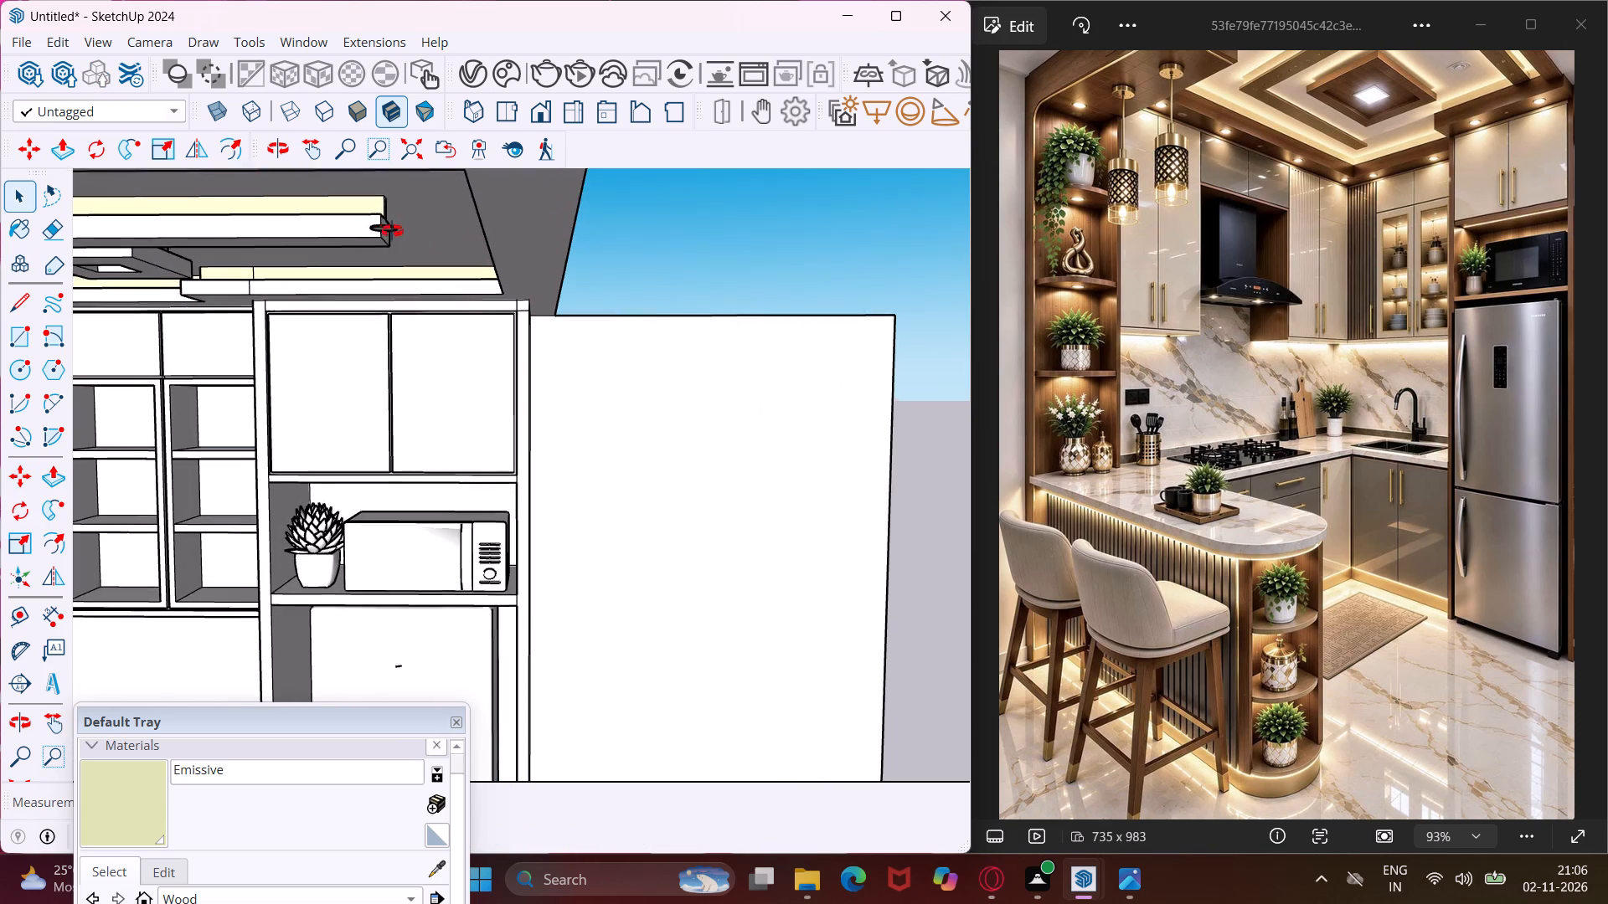
pyautogui.moveTo(392, 231); pyautogui.dragTo(355, 214, button='middle')
pyautogui.scroll(3, 319, 213)
pyautogui.moveTo(325, 206); pyautogui.dragTo(508, 241, button='middle')
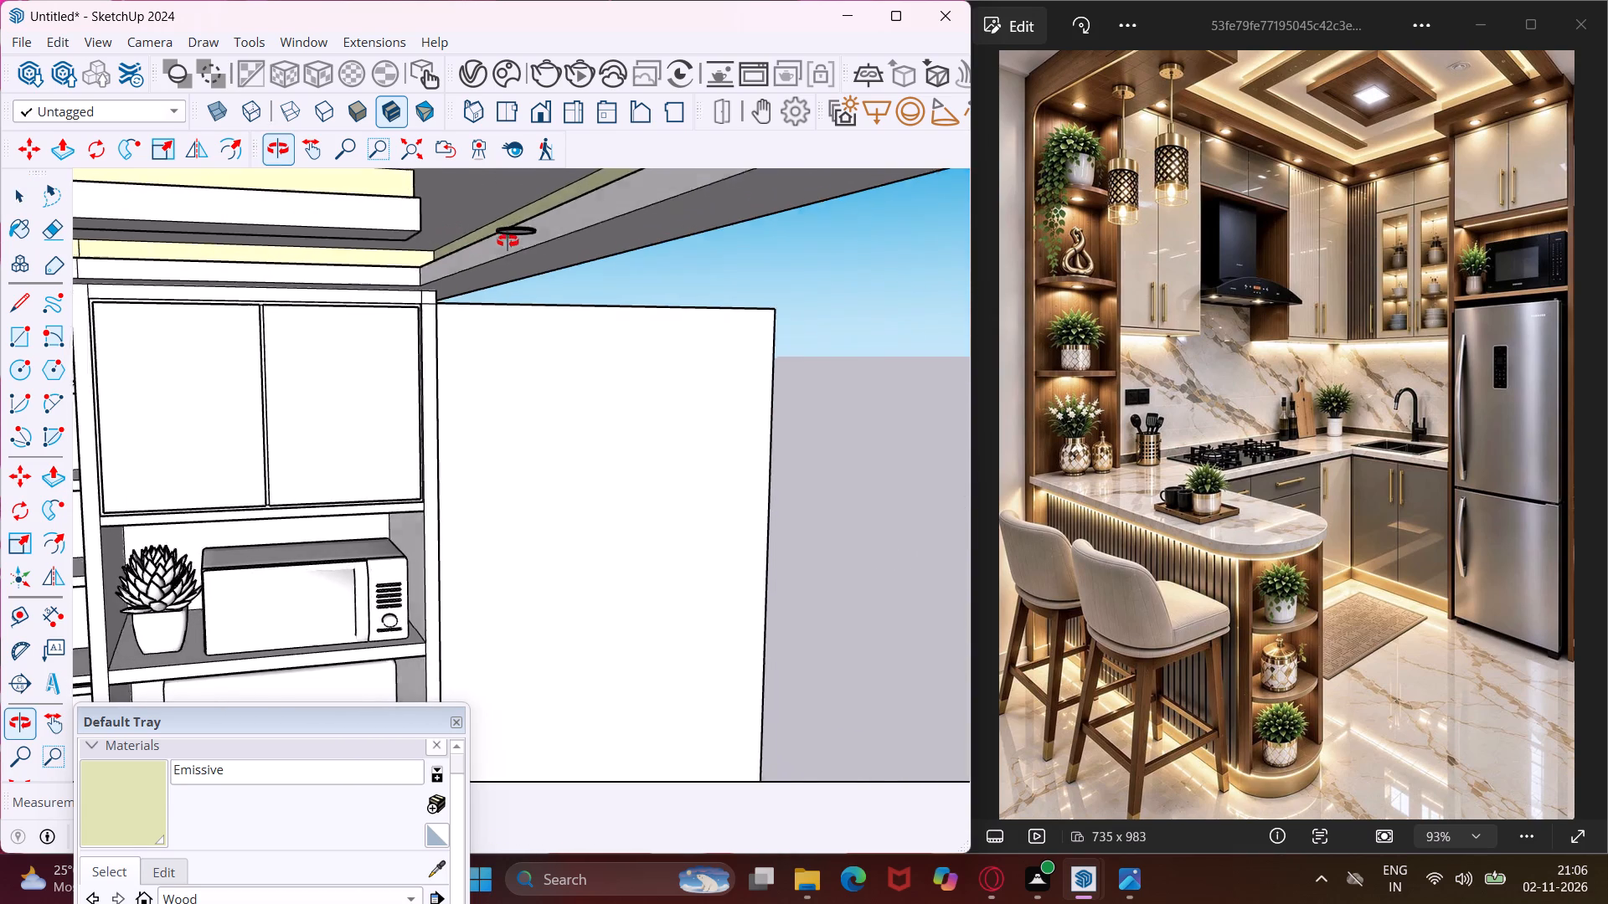
pyautogui.moveTo(508, 241); pyautogui.dragTo(517, 241, button='middle')
pyautogui.click(557, 233)
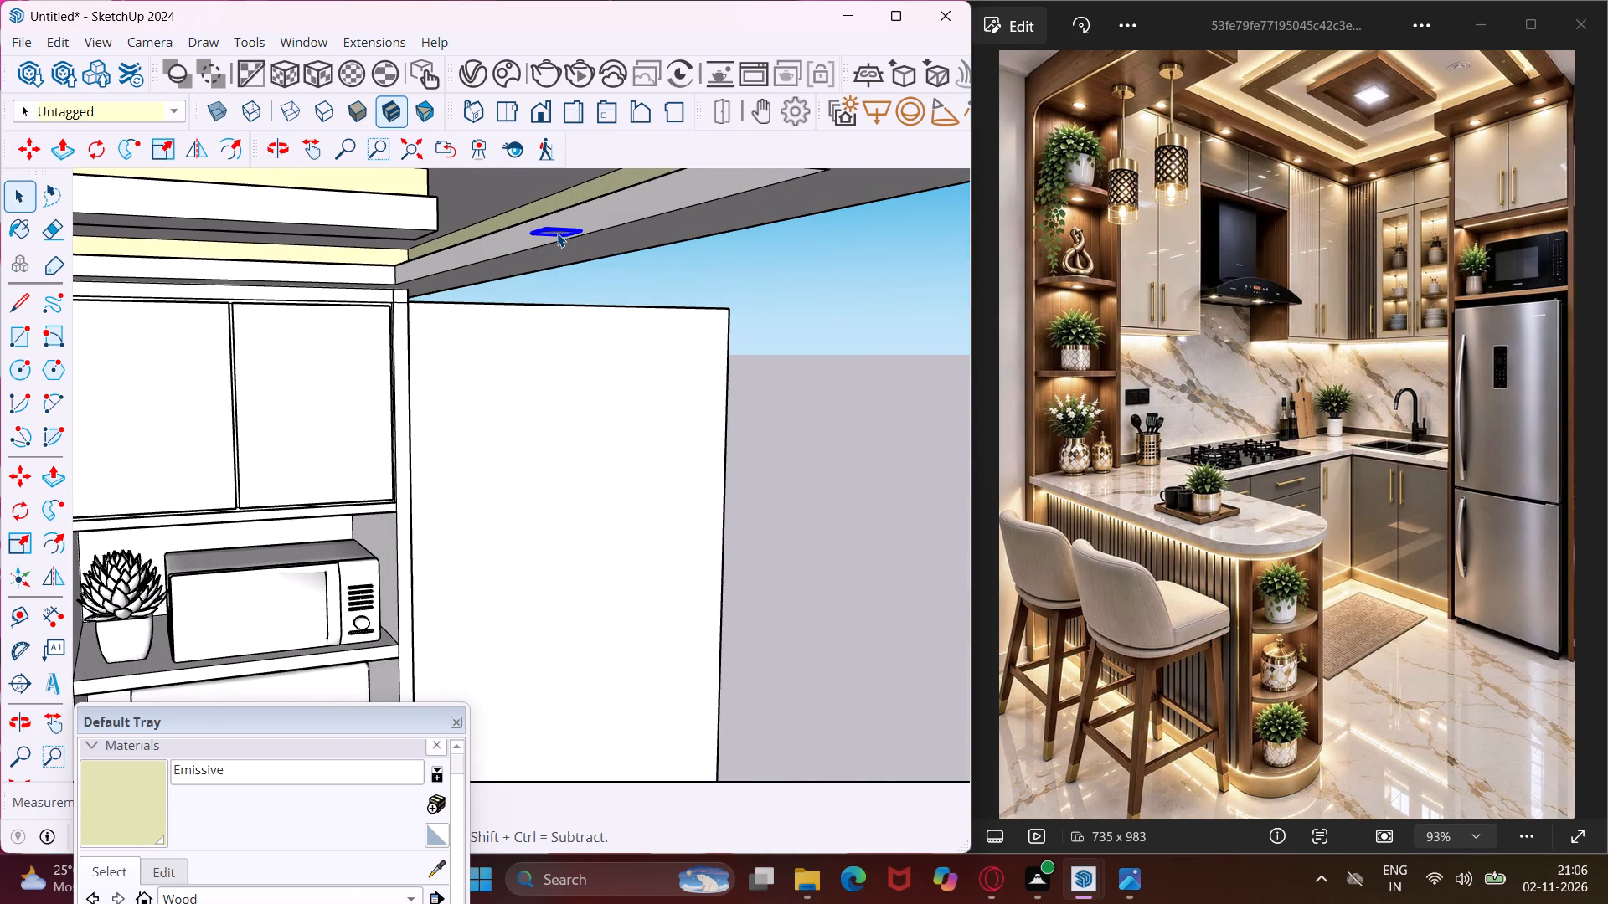
pyautogui.press('m')
pyautogui.scroll(11, 557, 233)
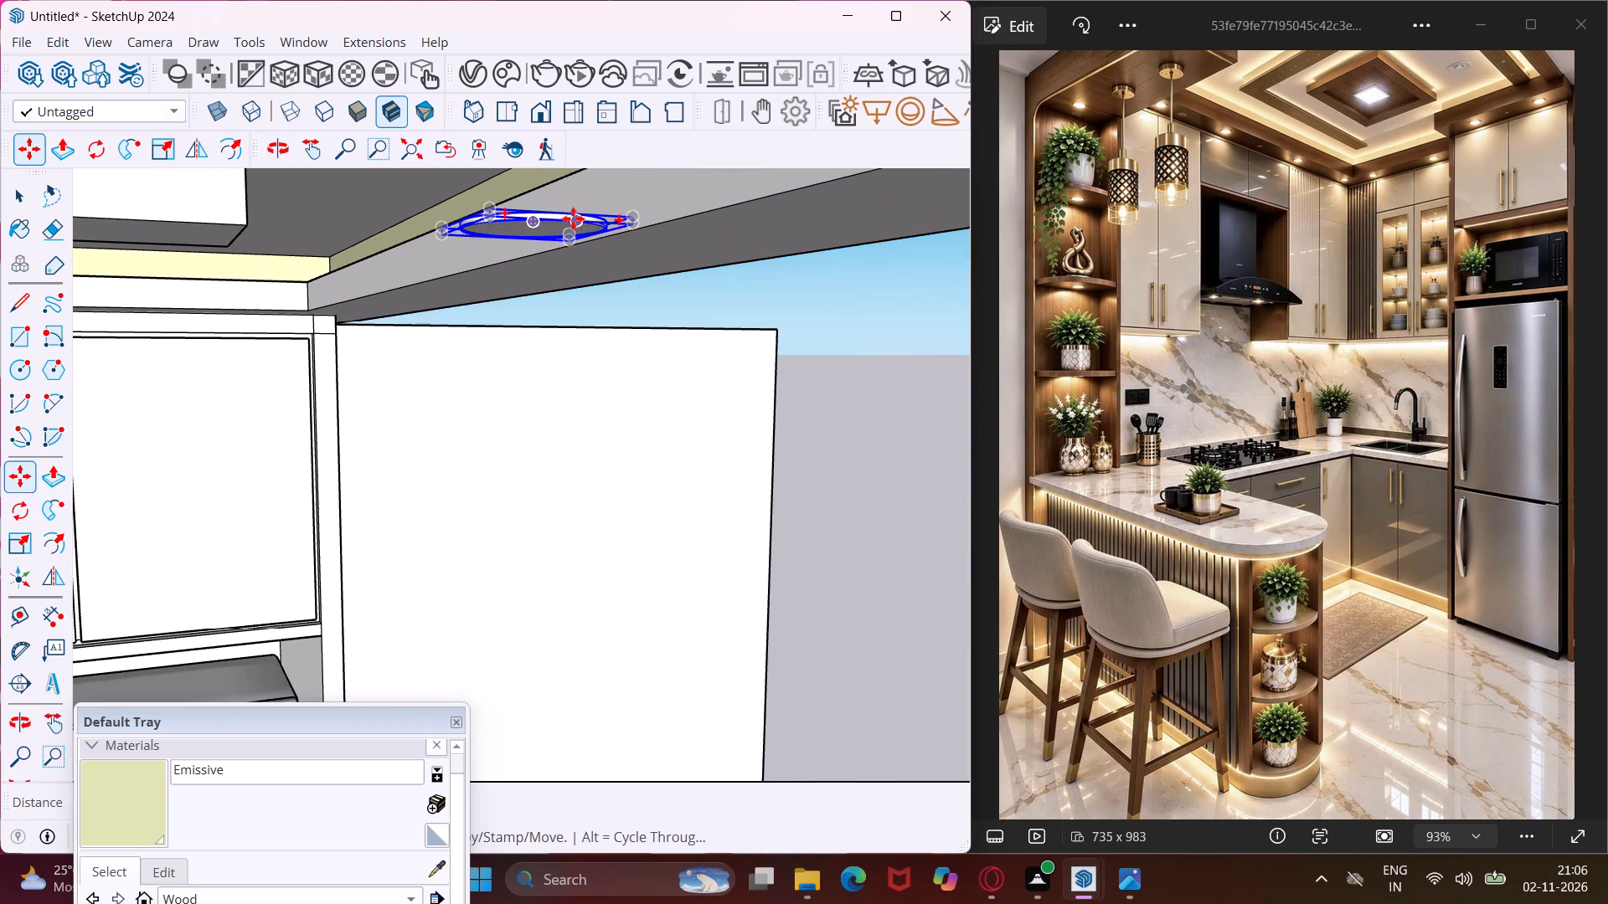
pyautogui.scroll(3, 572, 218)
pyautogui.click(571, 218)
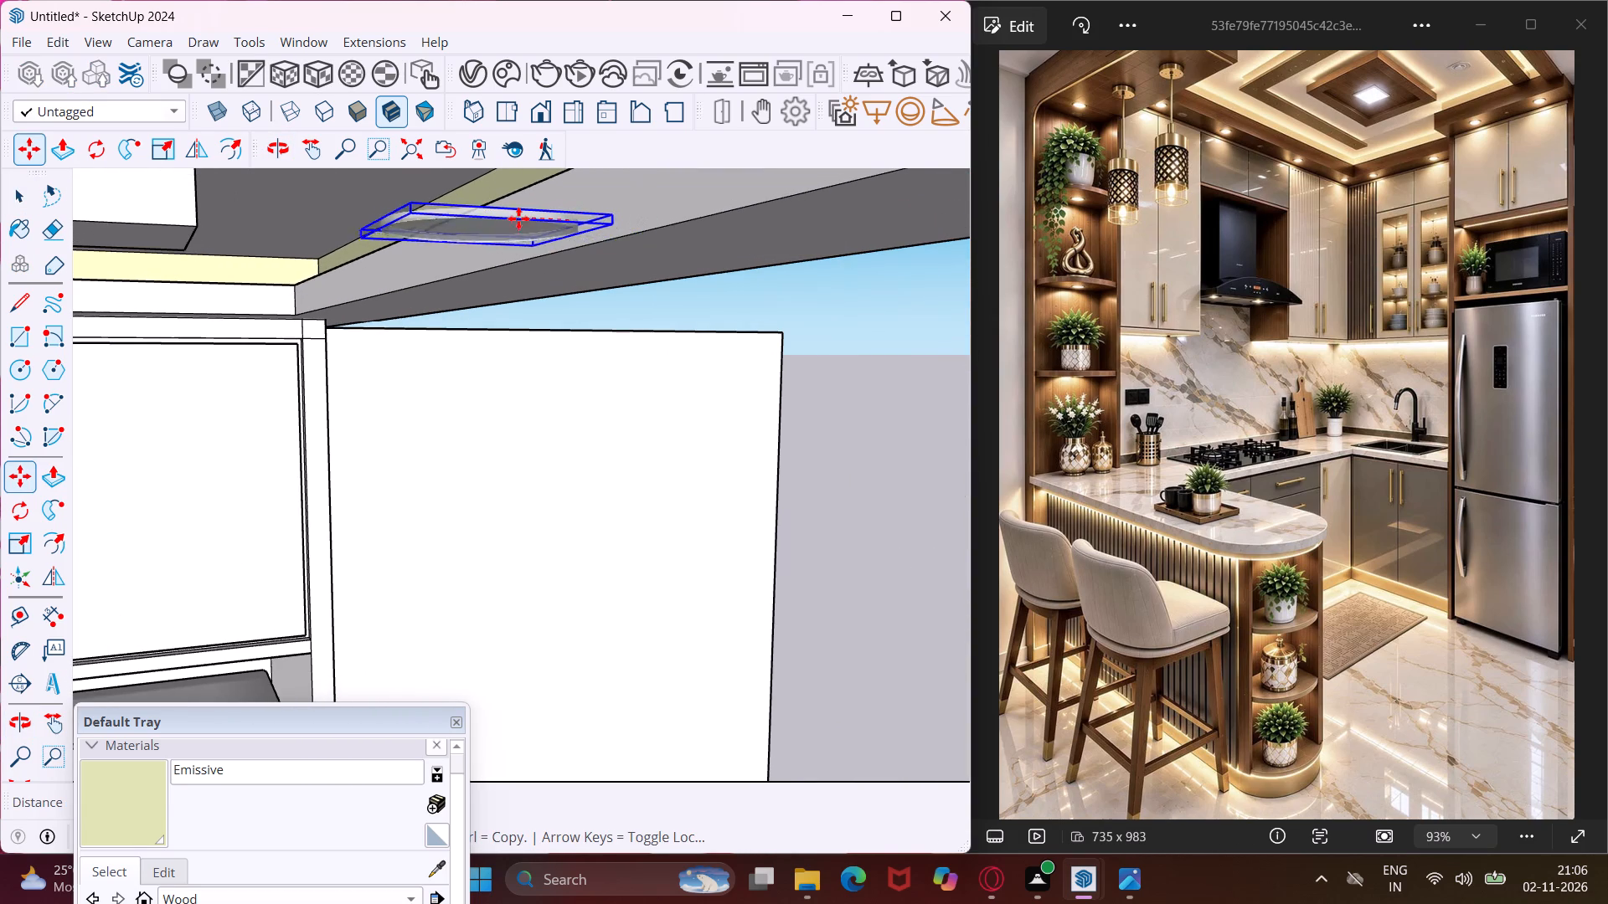
pyautogui.scroll(-3, 497, 226)
pyautogui.moveTo(652, 270); pyautogui.dragTo(558, 212, button='middle')
pyautogui.scroll(-9, 558, 212)
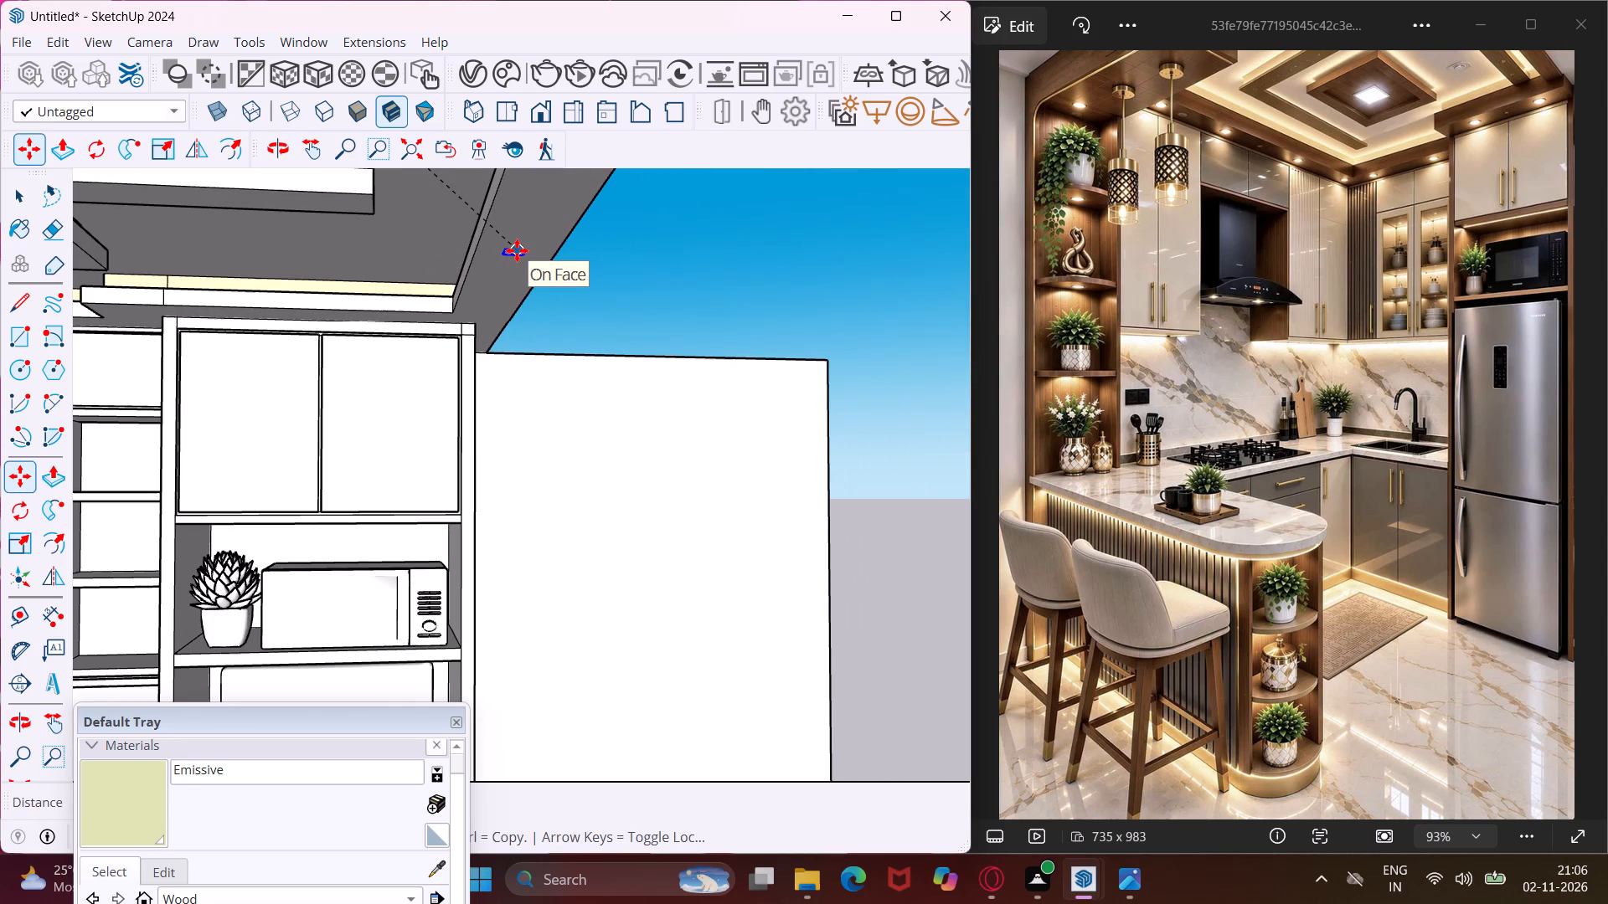
pyautogui.scroll(2, 380, 316)
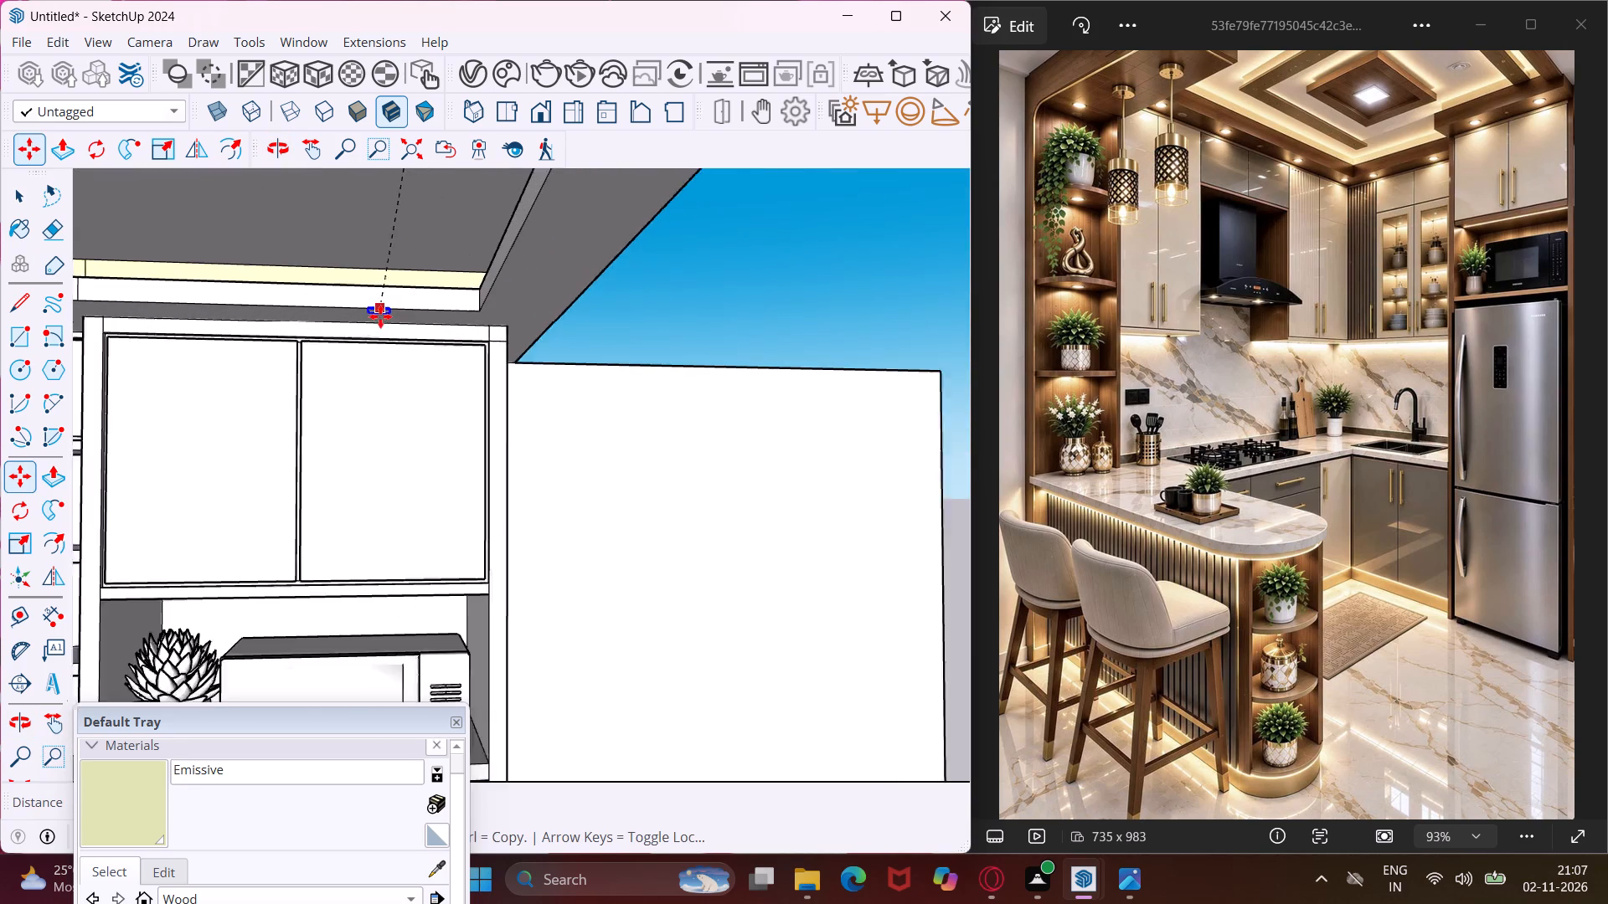
pyautogui.scroll(19, 380, 316)
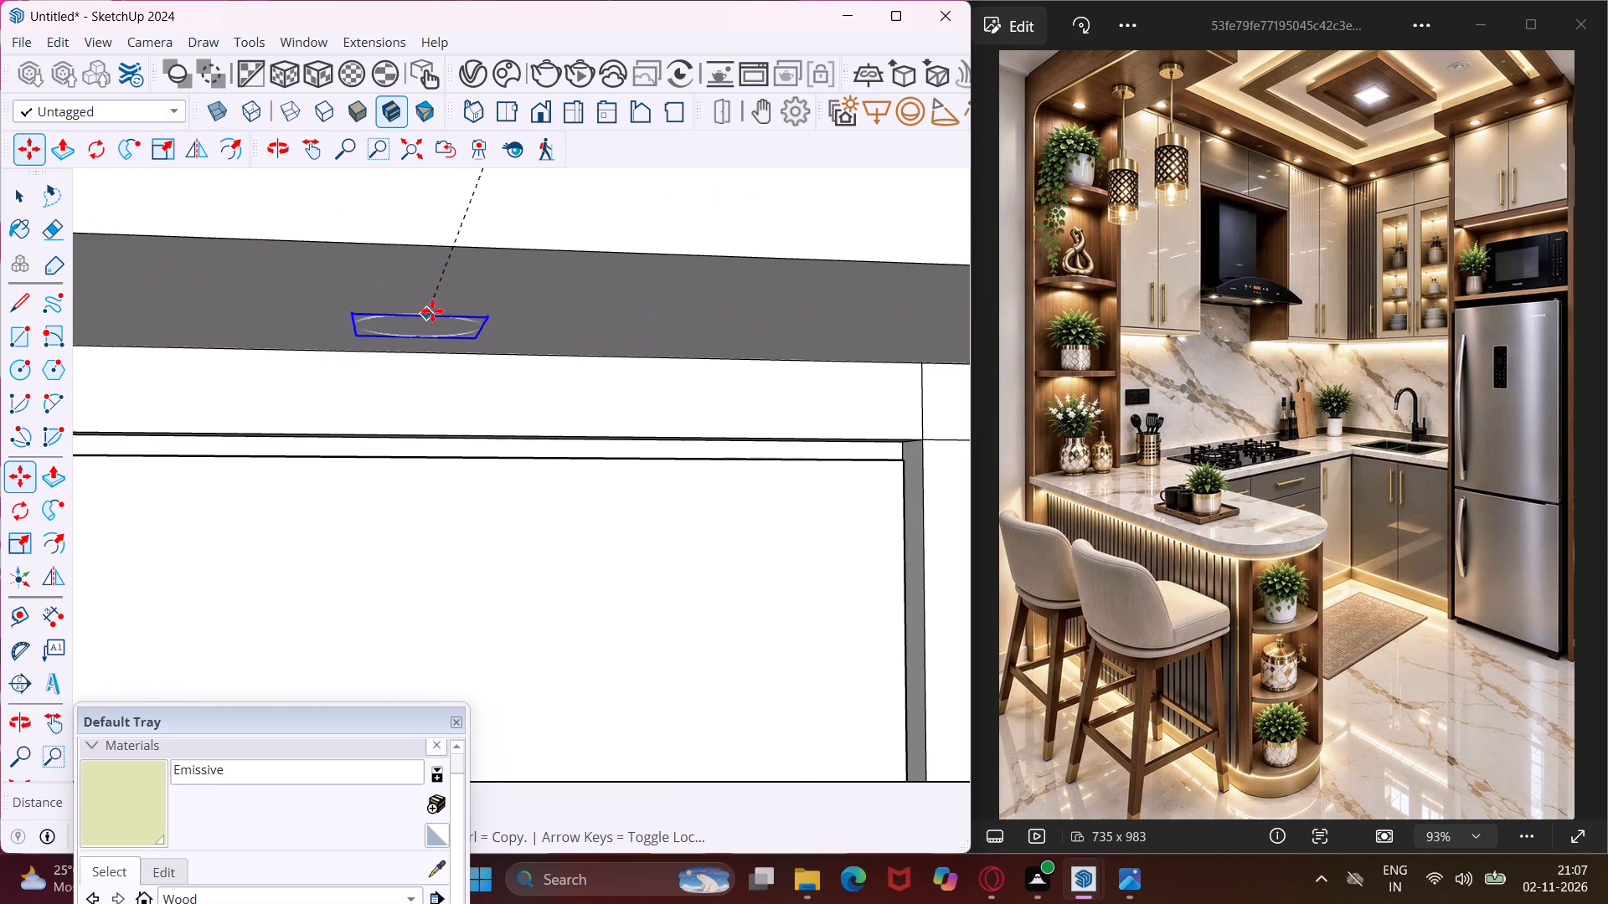
pyautogui.click(492, 280)
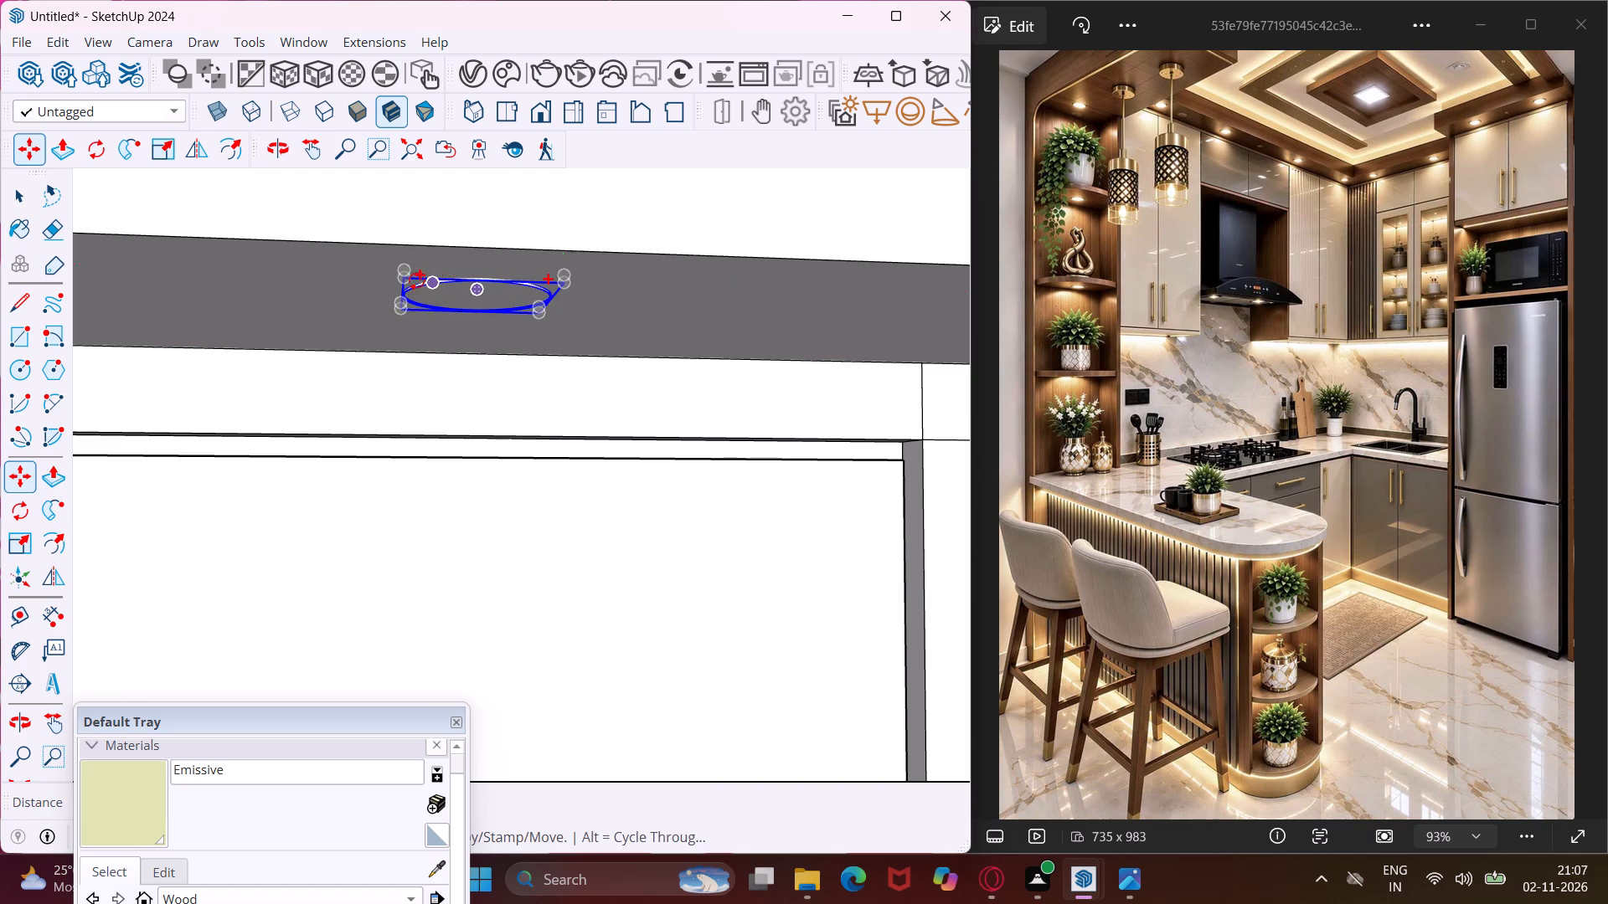
# Copy the spotlight twice along the ceiling border, above the tall cabinet's other door and at the border's inner corner.
pyautogui.click(506, 270)
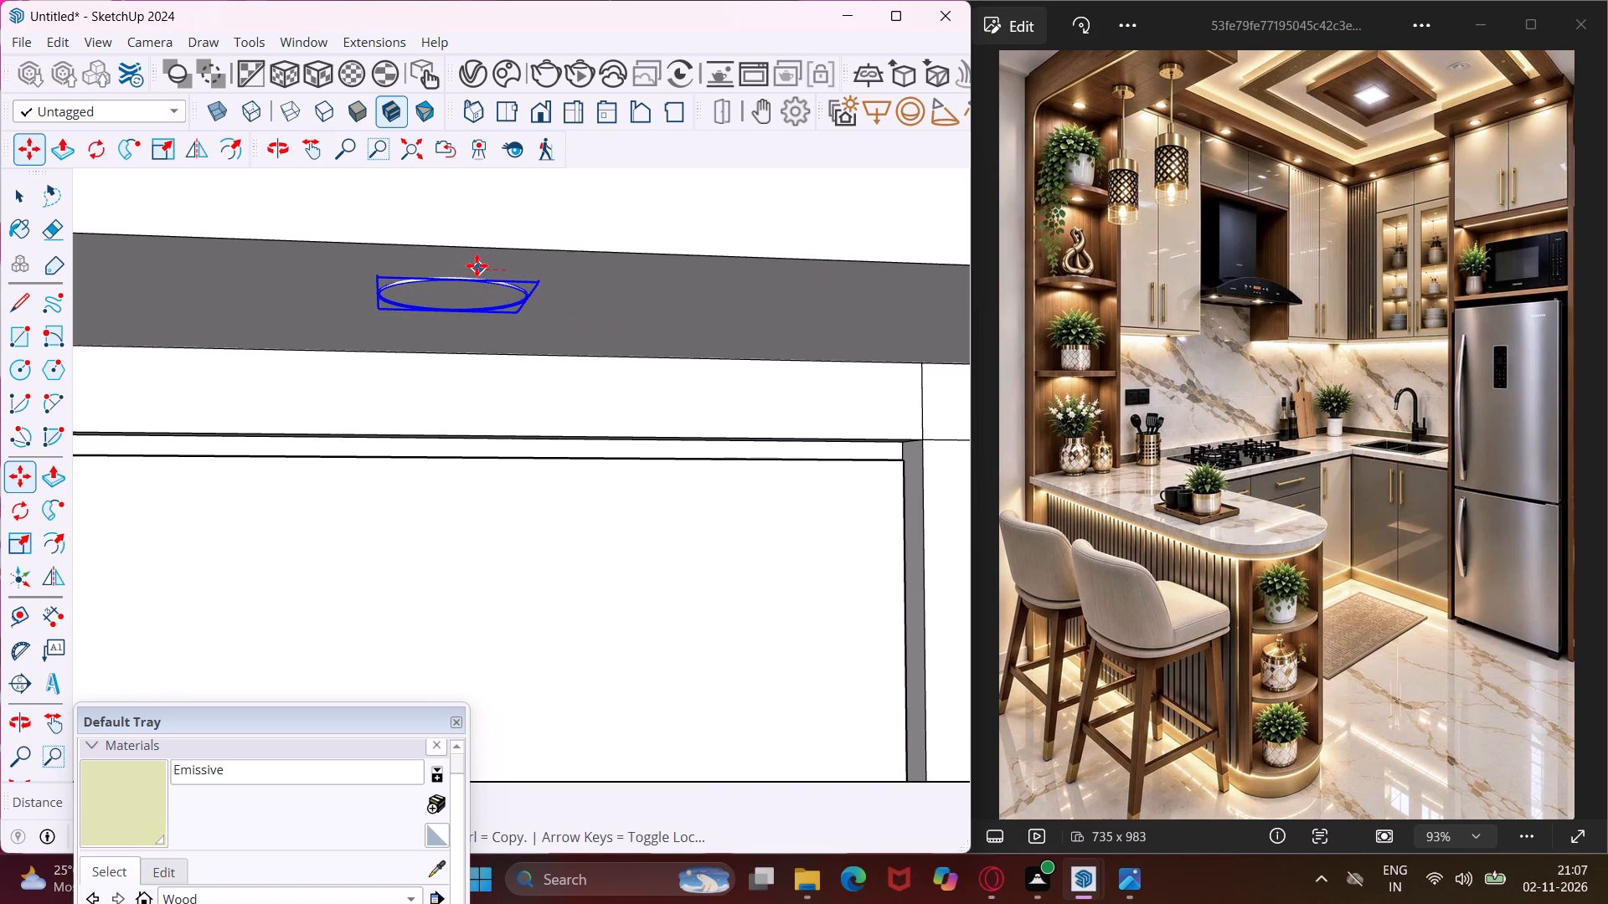
pyautogui.scroll(-13, 477, 265)
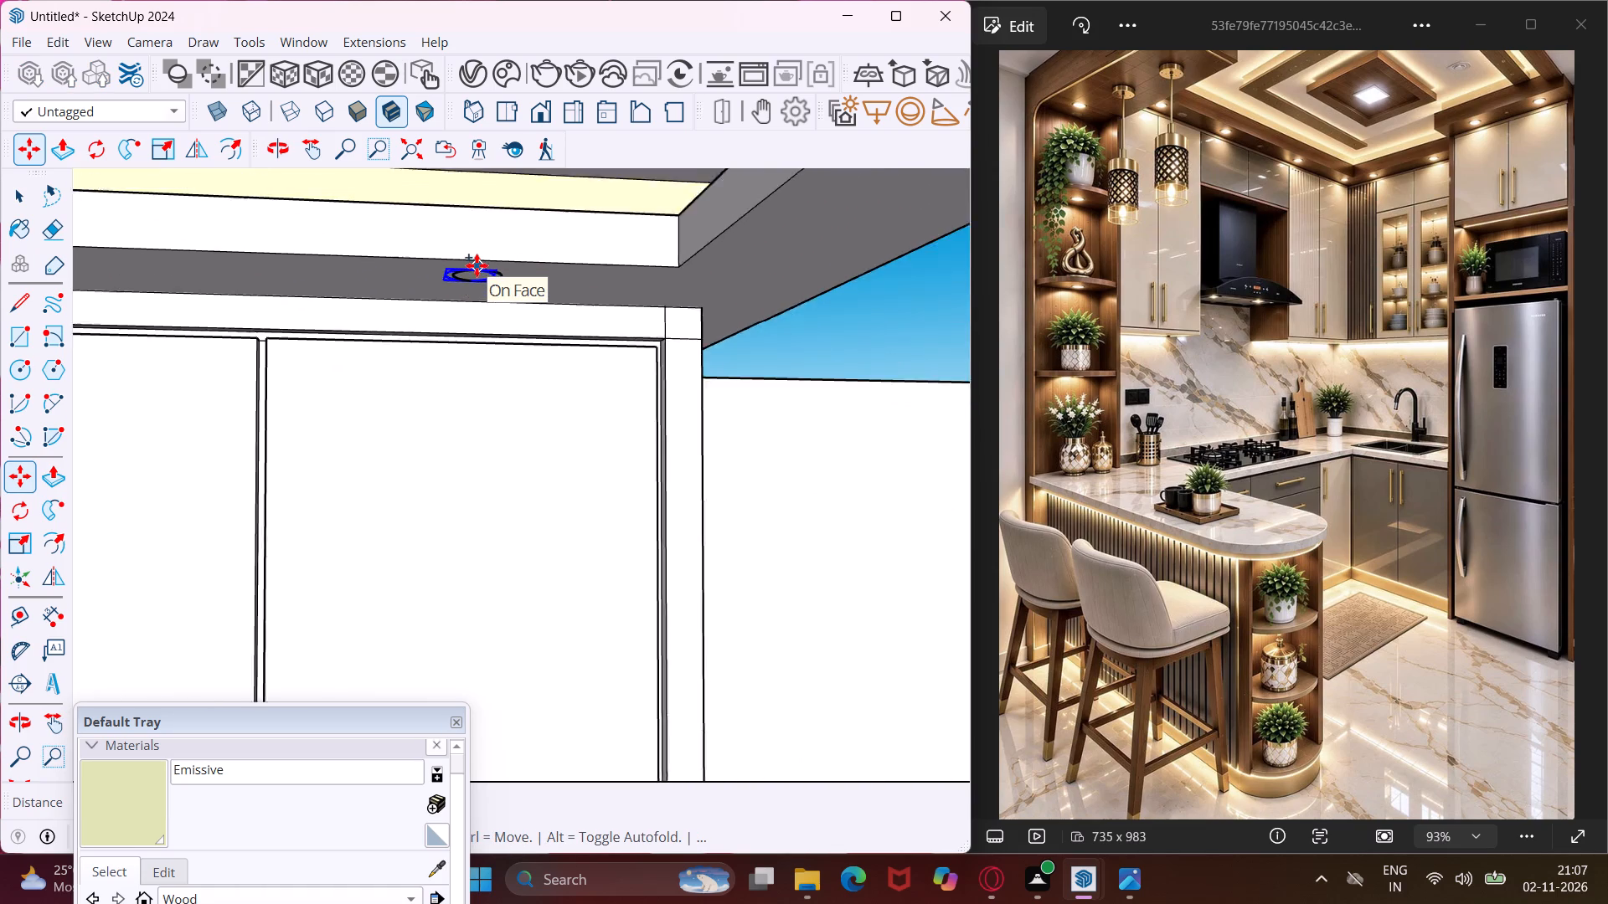
pyautogui.scroll(-13, 477, 265)
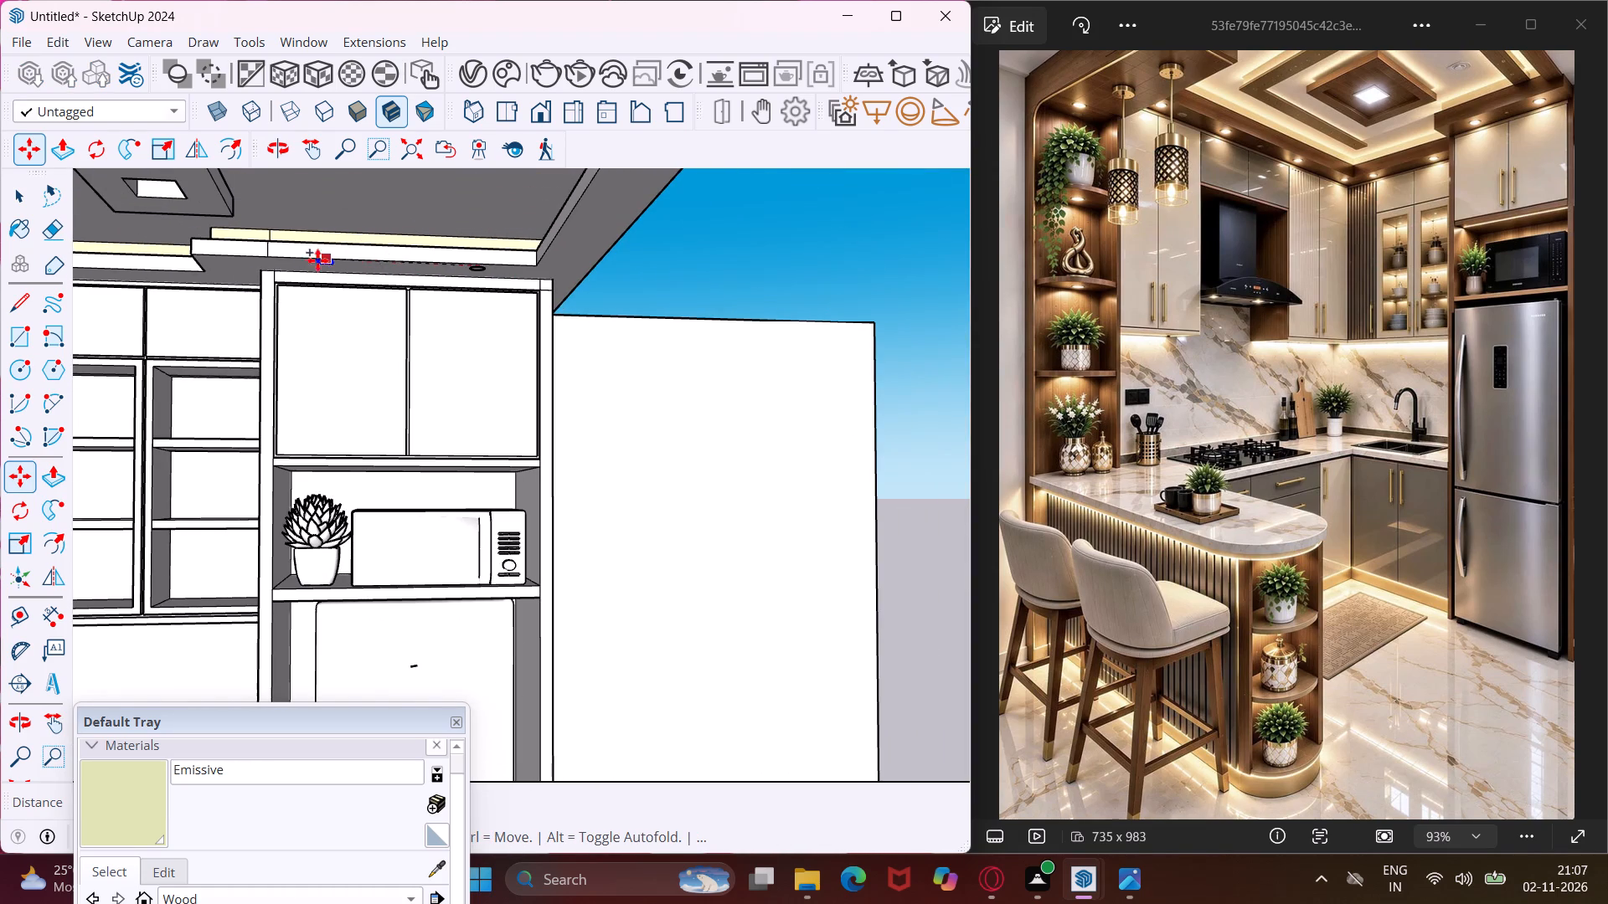
pyautogui.scroll(8, 273, 262)
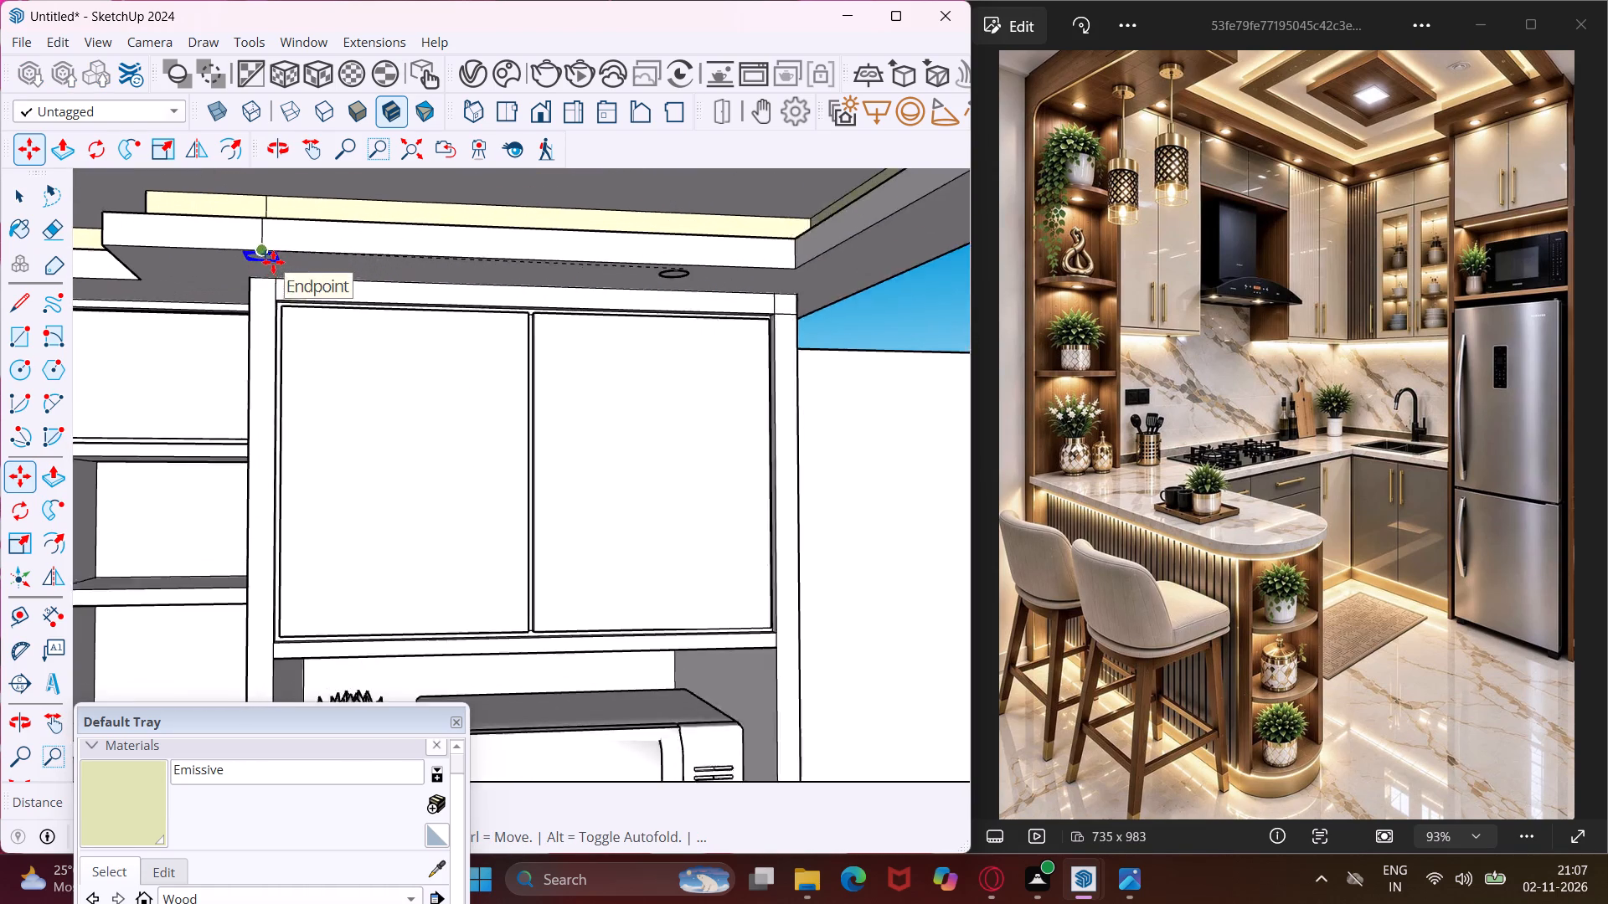
pyautogui.click(394, 261)
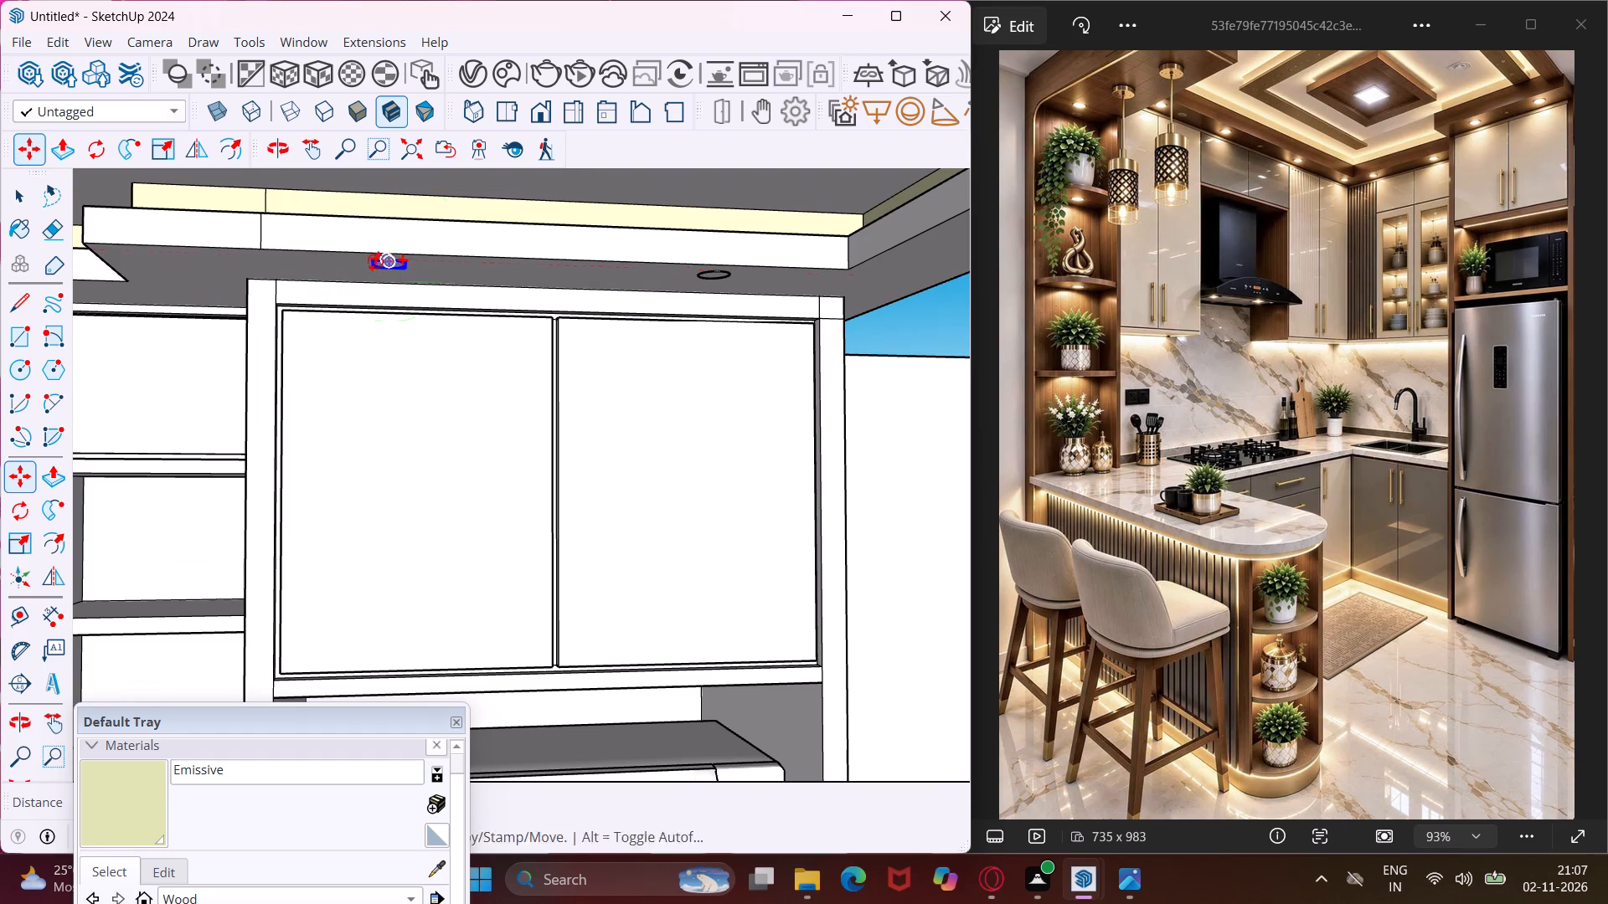
pyautogui.click(341, 261)
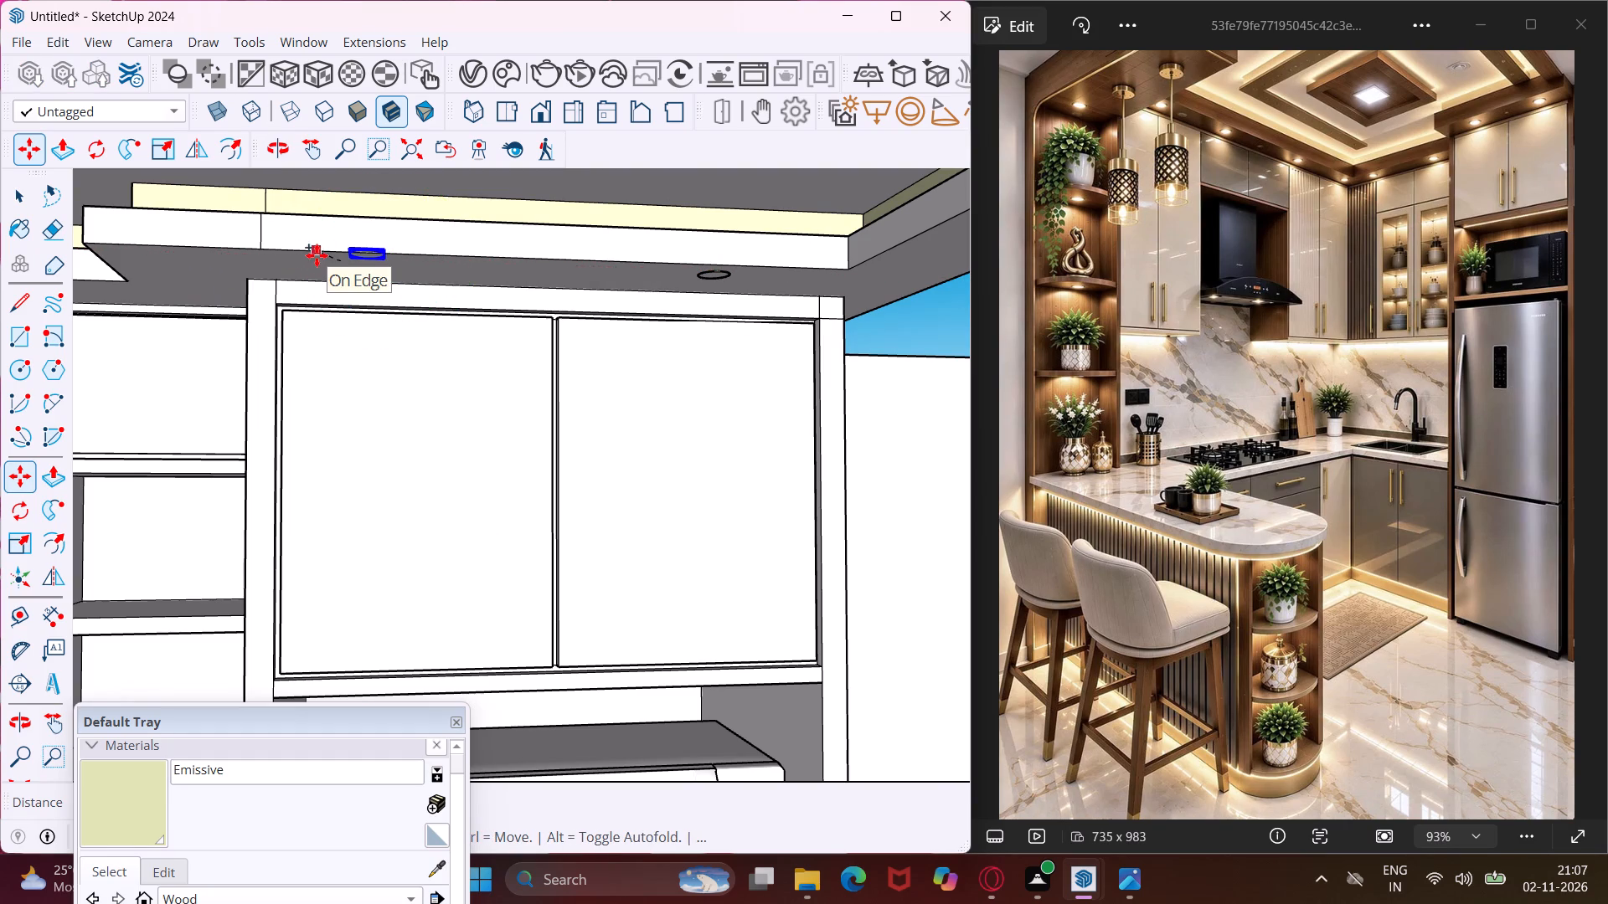
pyautogui.click(119, 258)
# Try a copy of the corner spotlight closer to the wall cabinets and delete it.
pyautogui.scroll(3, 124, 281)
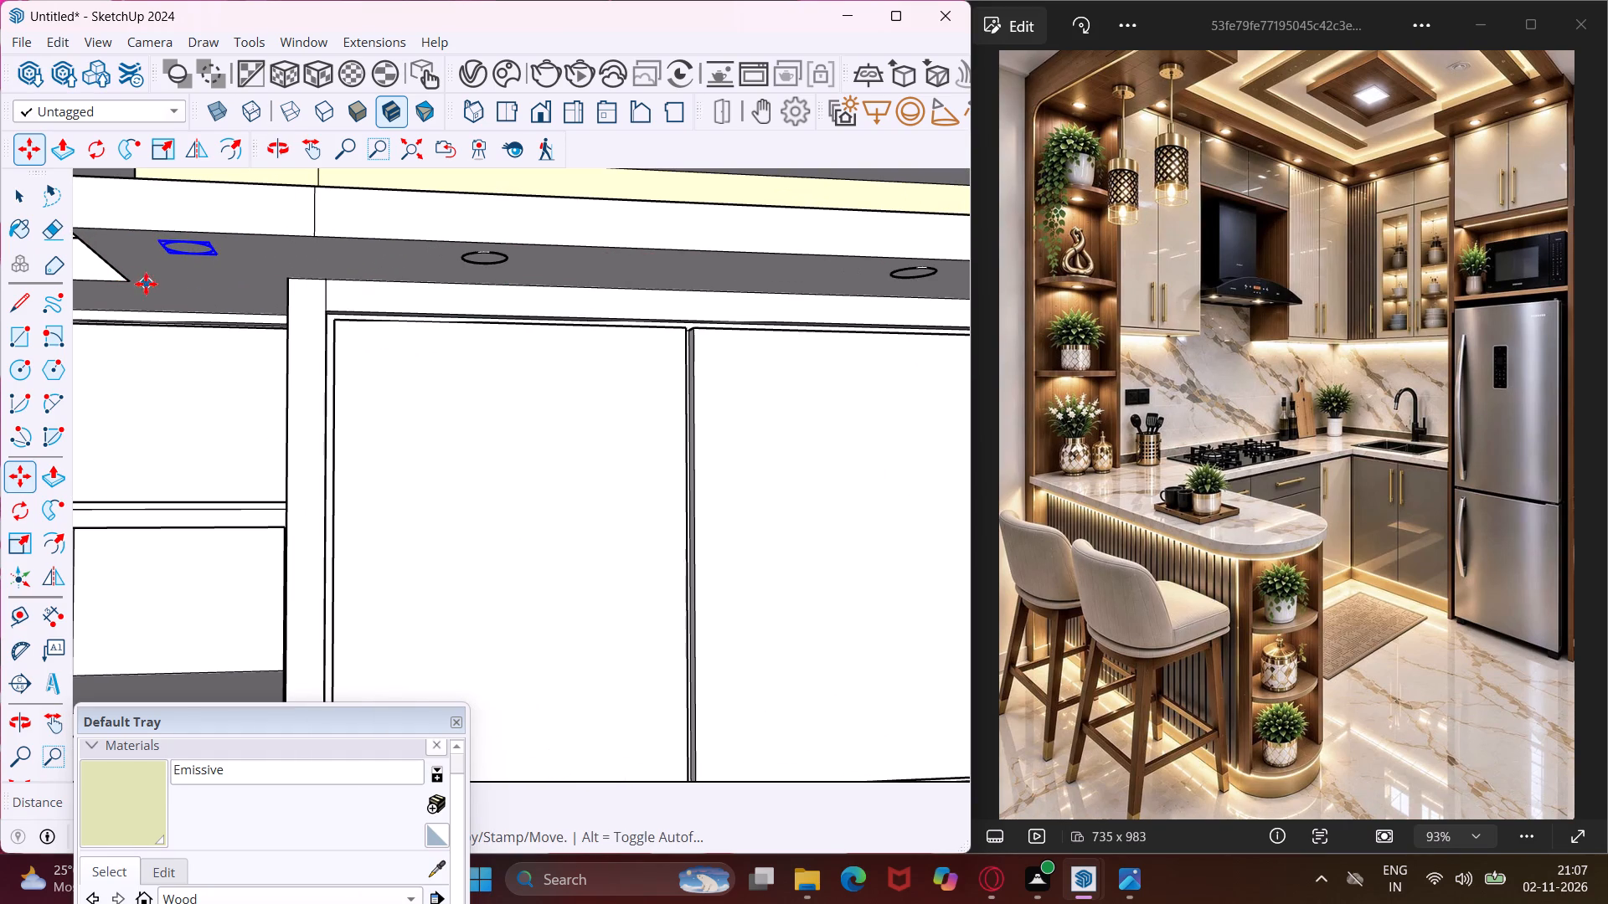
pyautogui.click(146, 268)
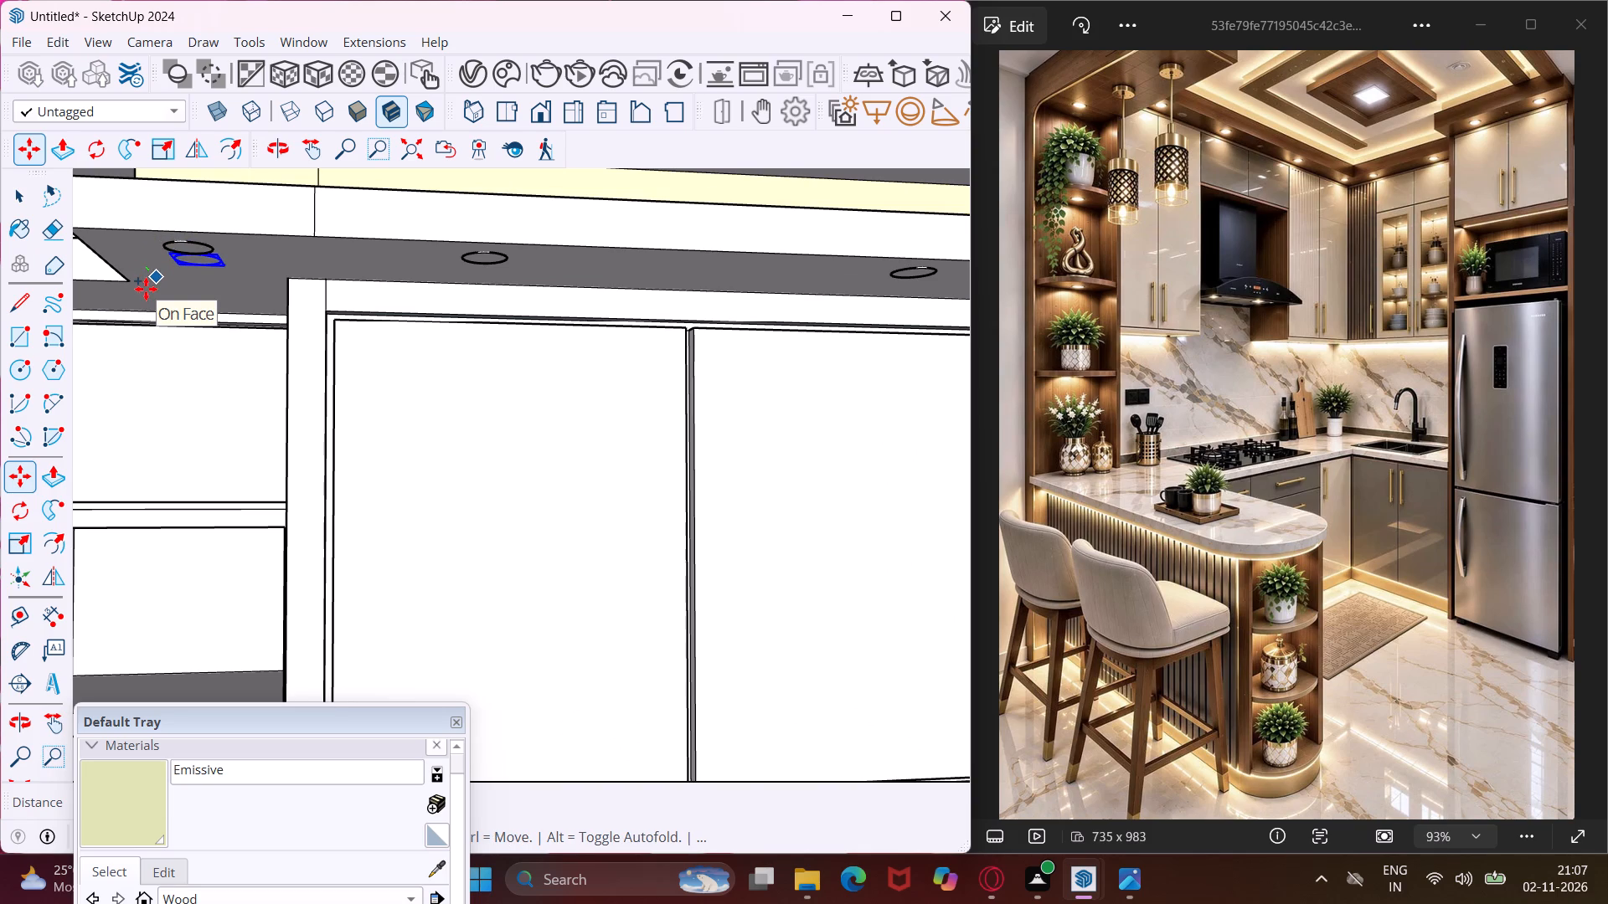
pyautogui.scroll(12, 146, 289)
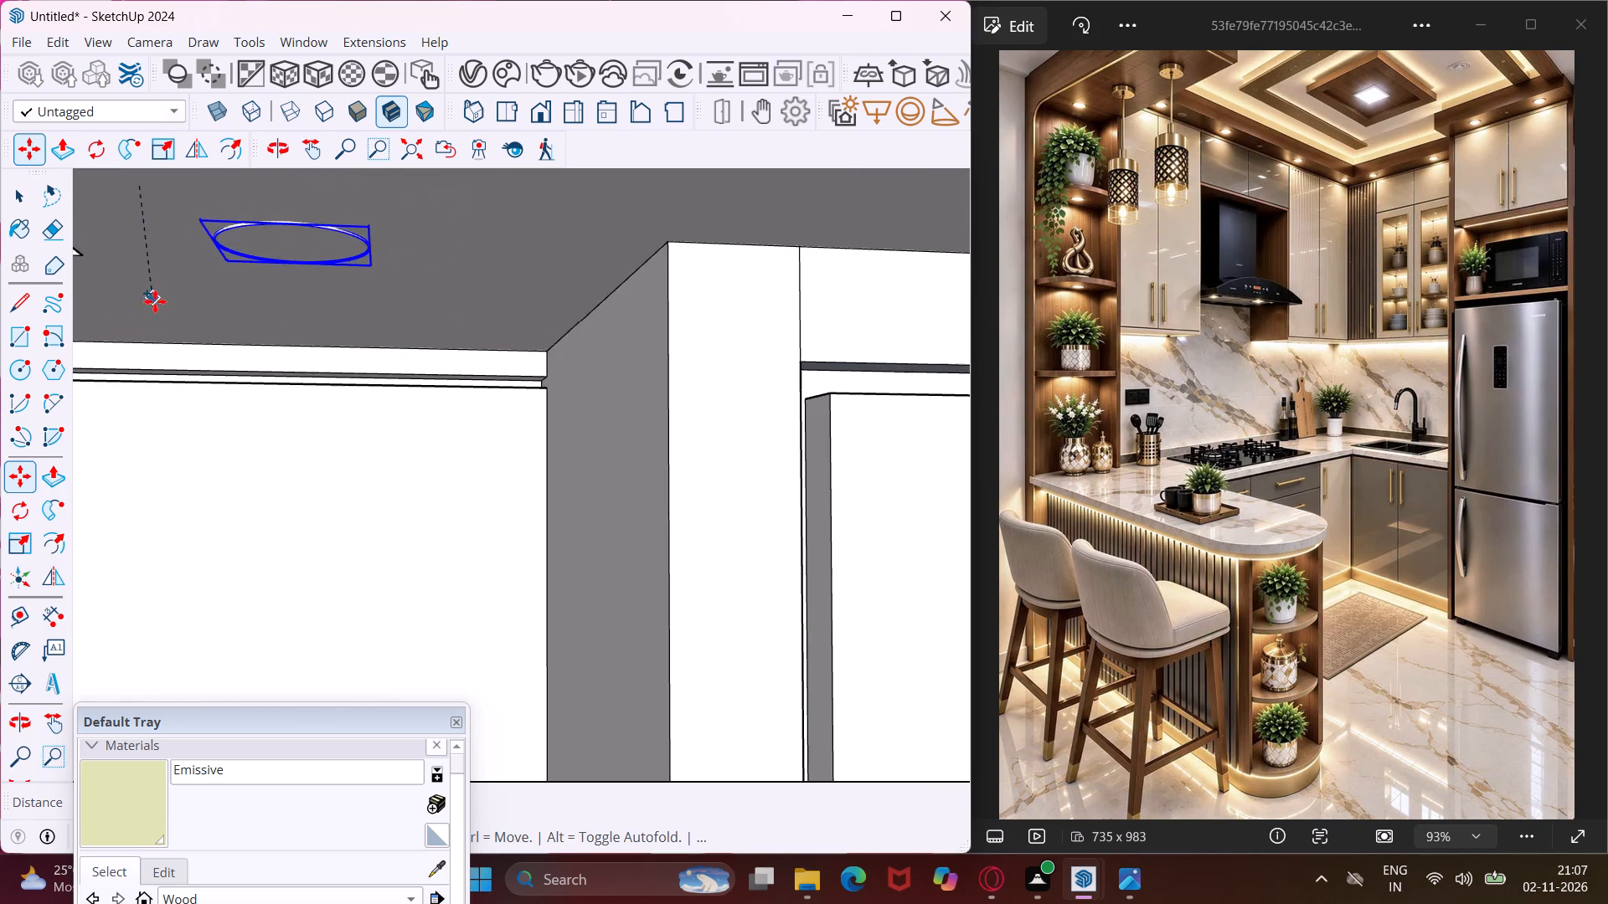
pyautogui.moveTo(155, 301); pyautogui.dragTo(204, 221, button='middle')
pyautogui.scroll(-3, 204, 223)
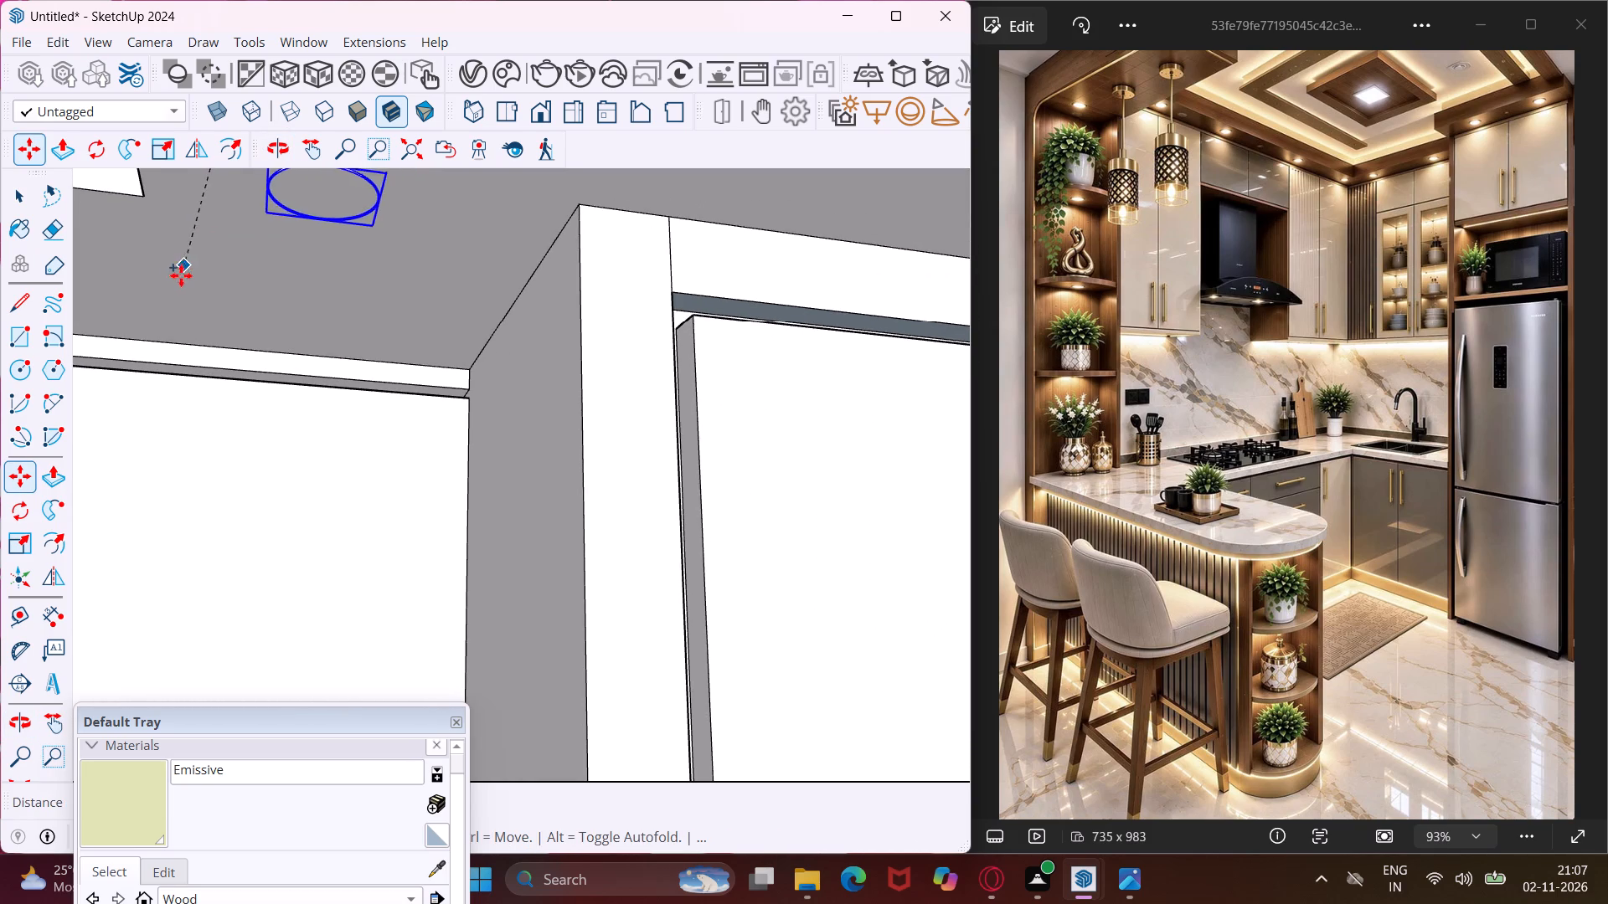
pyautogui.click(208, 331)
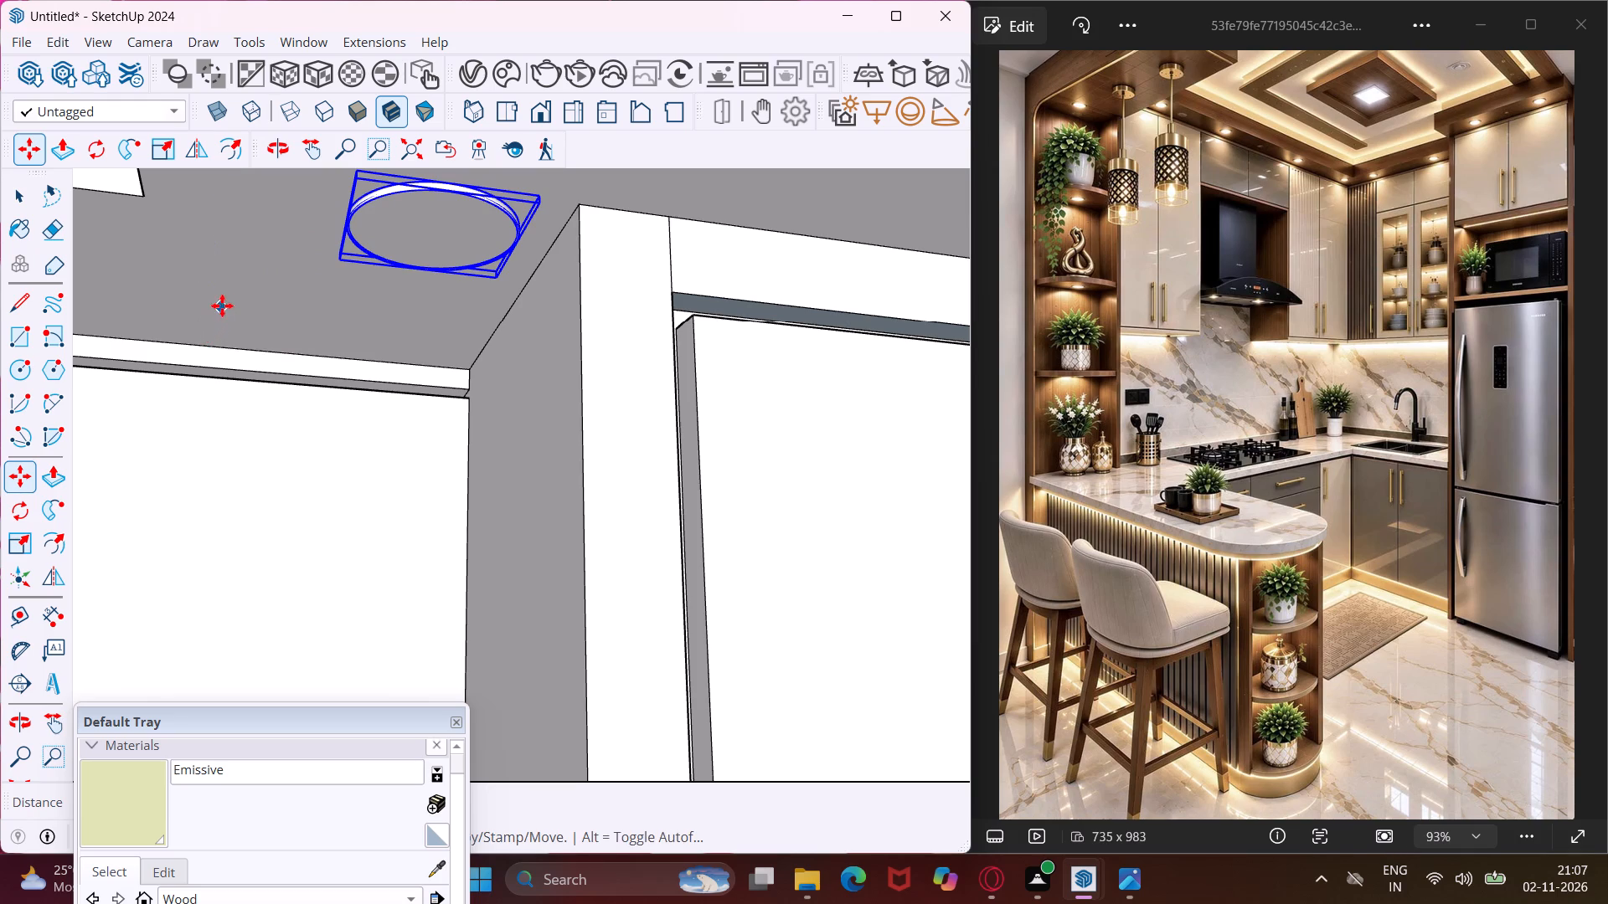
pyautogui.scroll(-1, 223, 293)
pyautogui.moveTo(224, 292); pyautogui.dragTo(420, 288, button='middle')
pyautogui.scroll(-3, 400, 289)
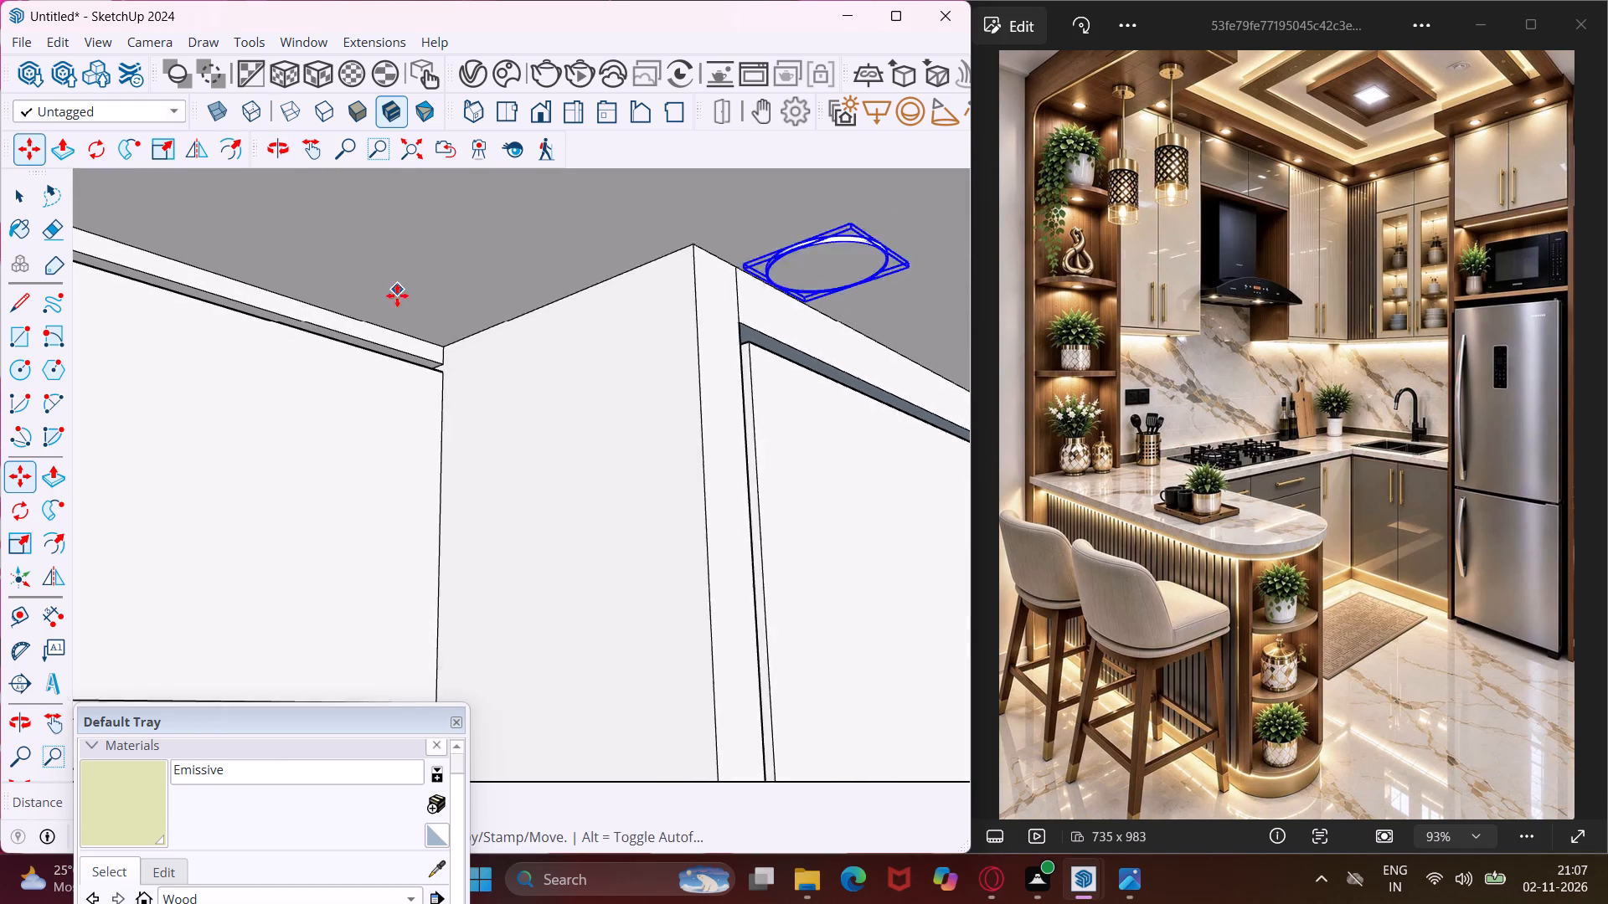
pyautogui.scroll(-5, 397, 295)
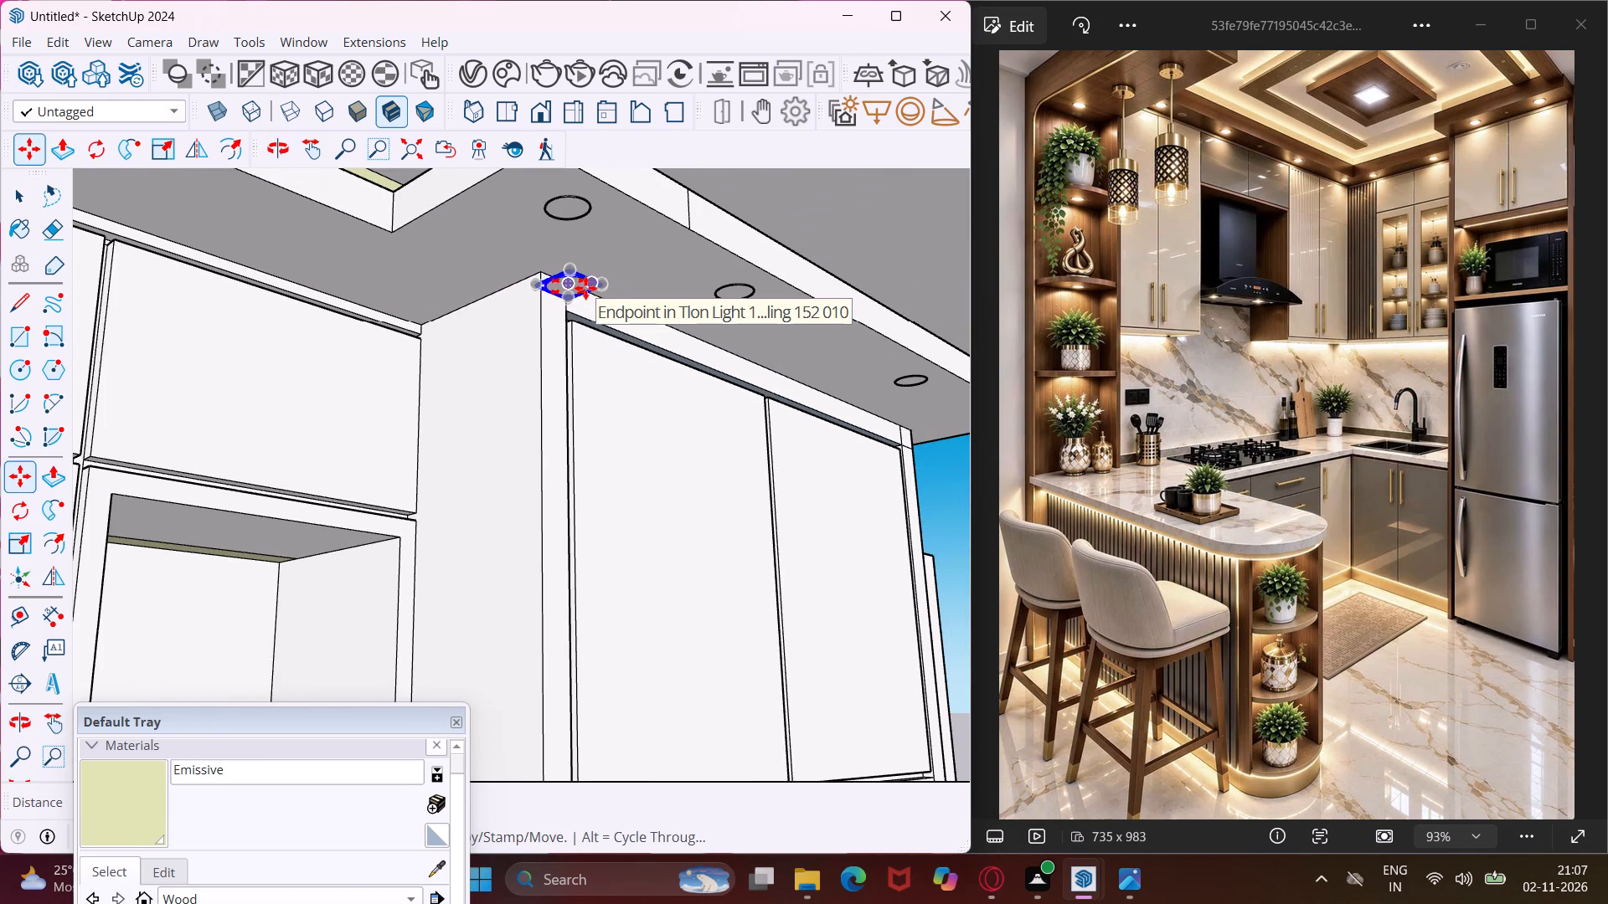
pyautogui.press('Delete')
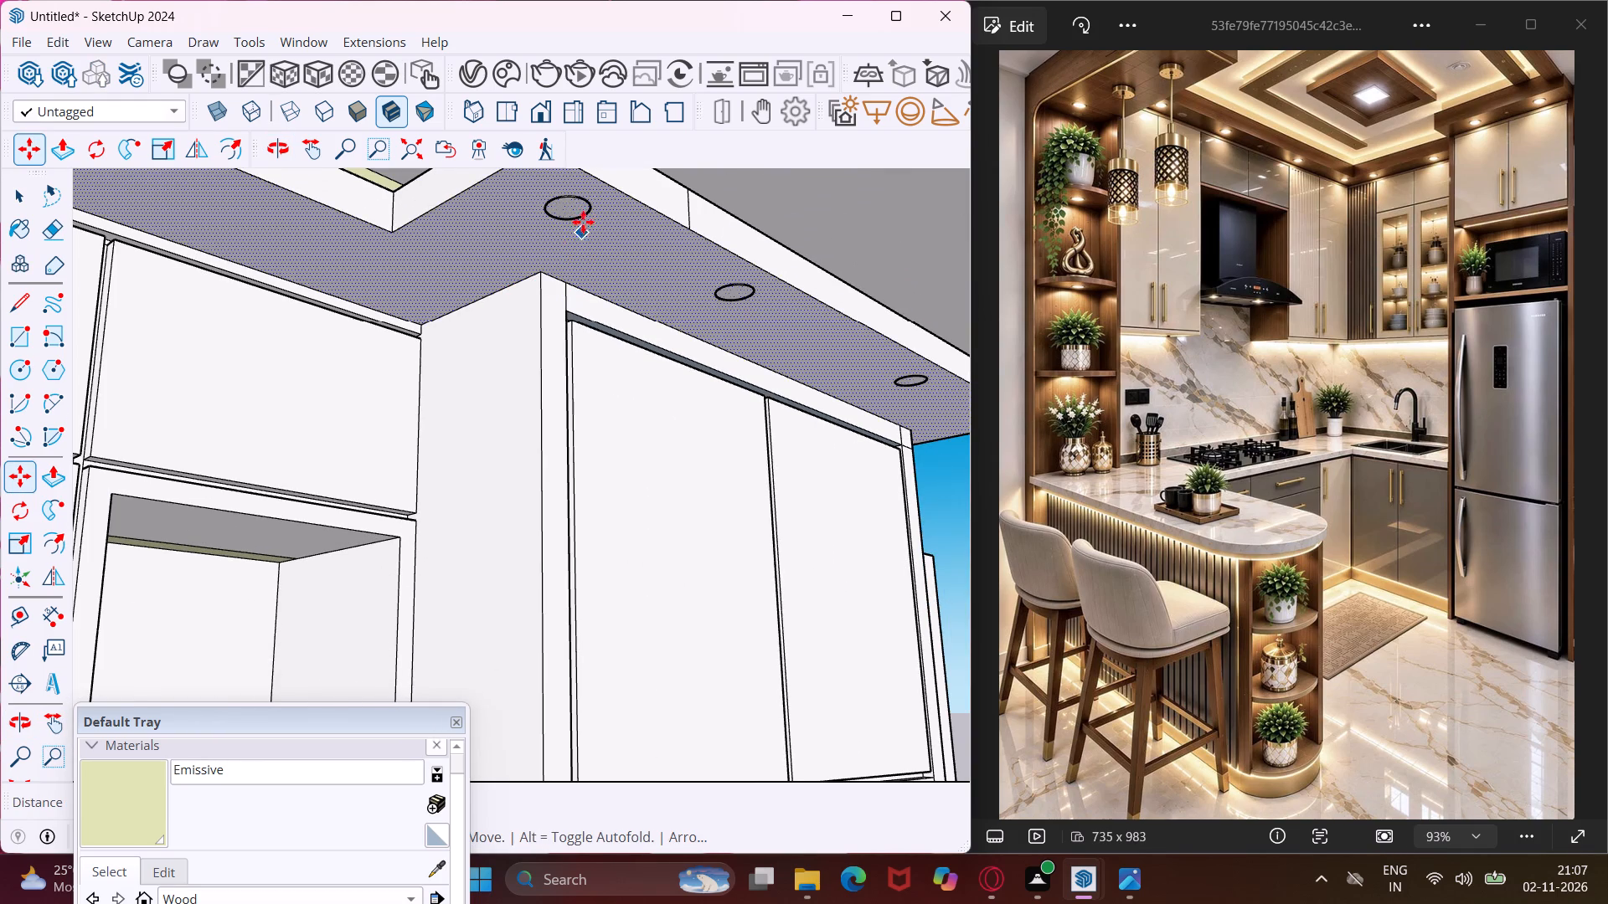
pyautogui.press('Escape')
# Copy the corner spotlight straight back to the ceiling border in front of the wall cabinets, beside the tall cabinet's side panel.
pyautogui.press('space')
pyautogui.scroll(4, 545, 208)
pyautogui.moveTo(545, 208); pyautogui.dragTo(610, 216, button='middle')
pyautogui.click(621, 221)
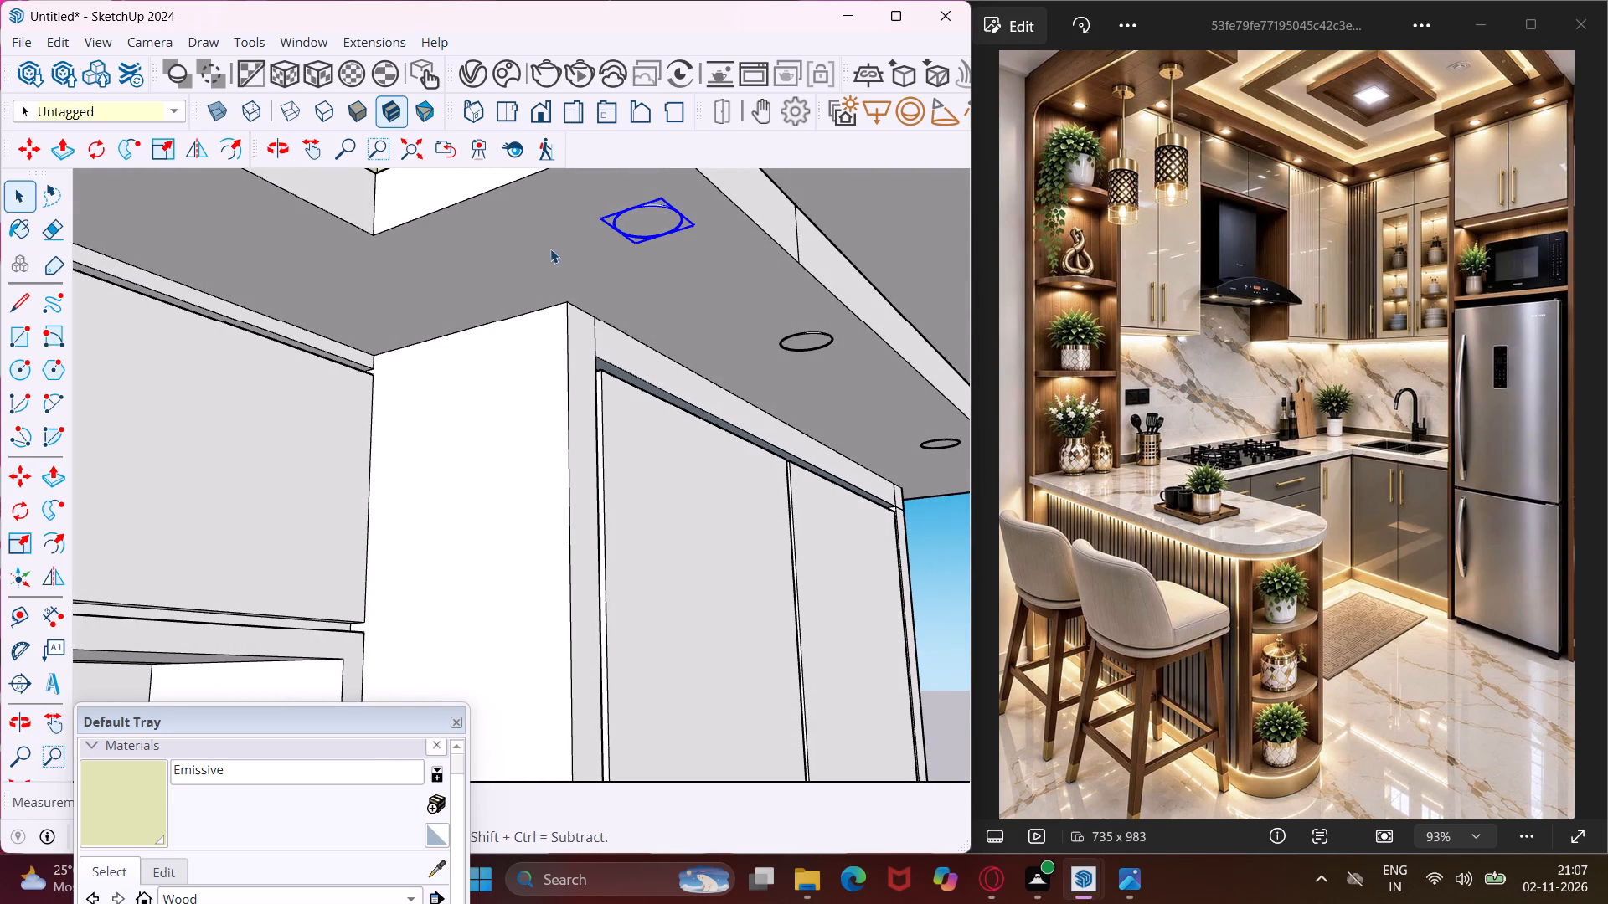
pyautogui.press('m')
pyautogui.click(525, 253)
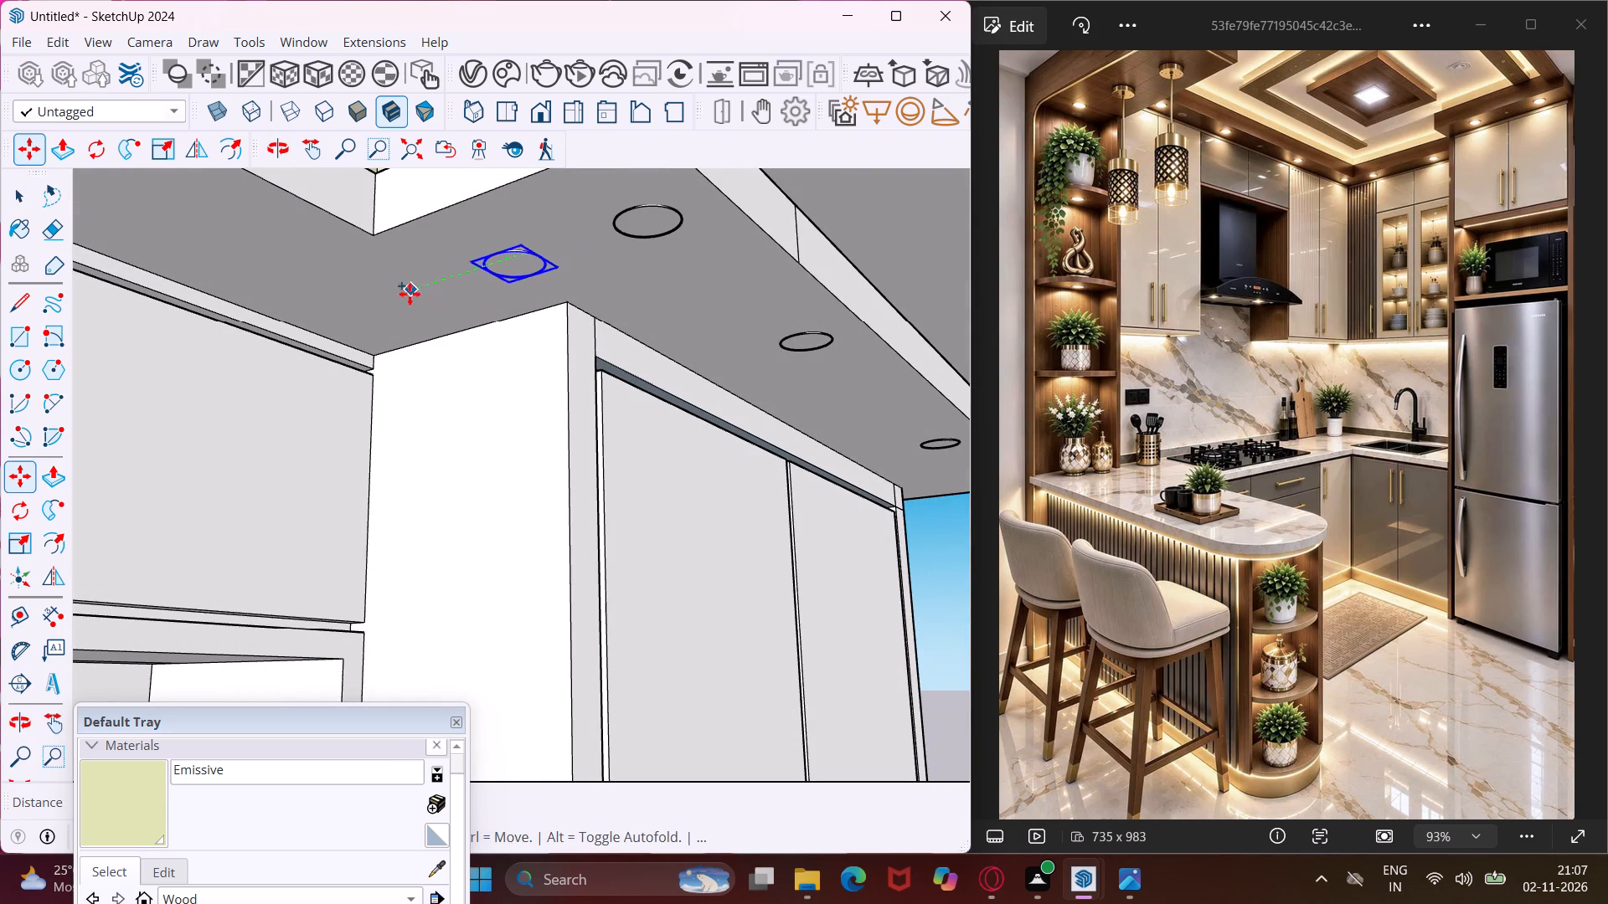
pyautogui.scroll(3, 349, 303)
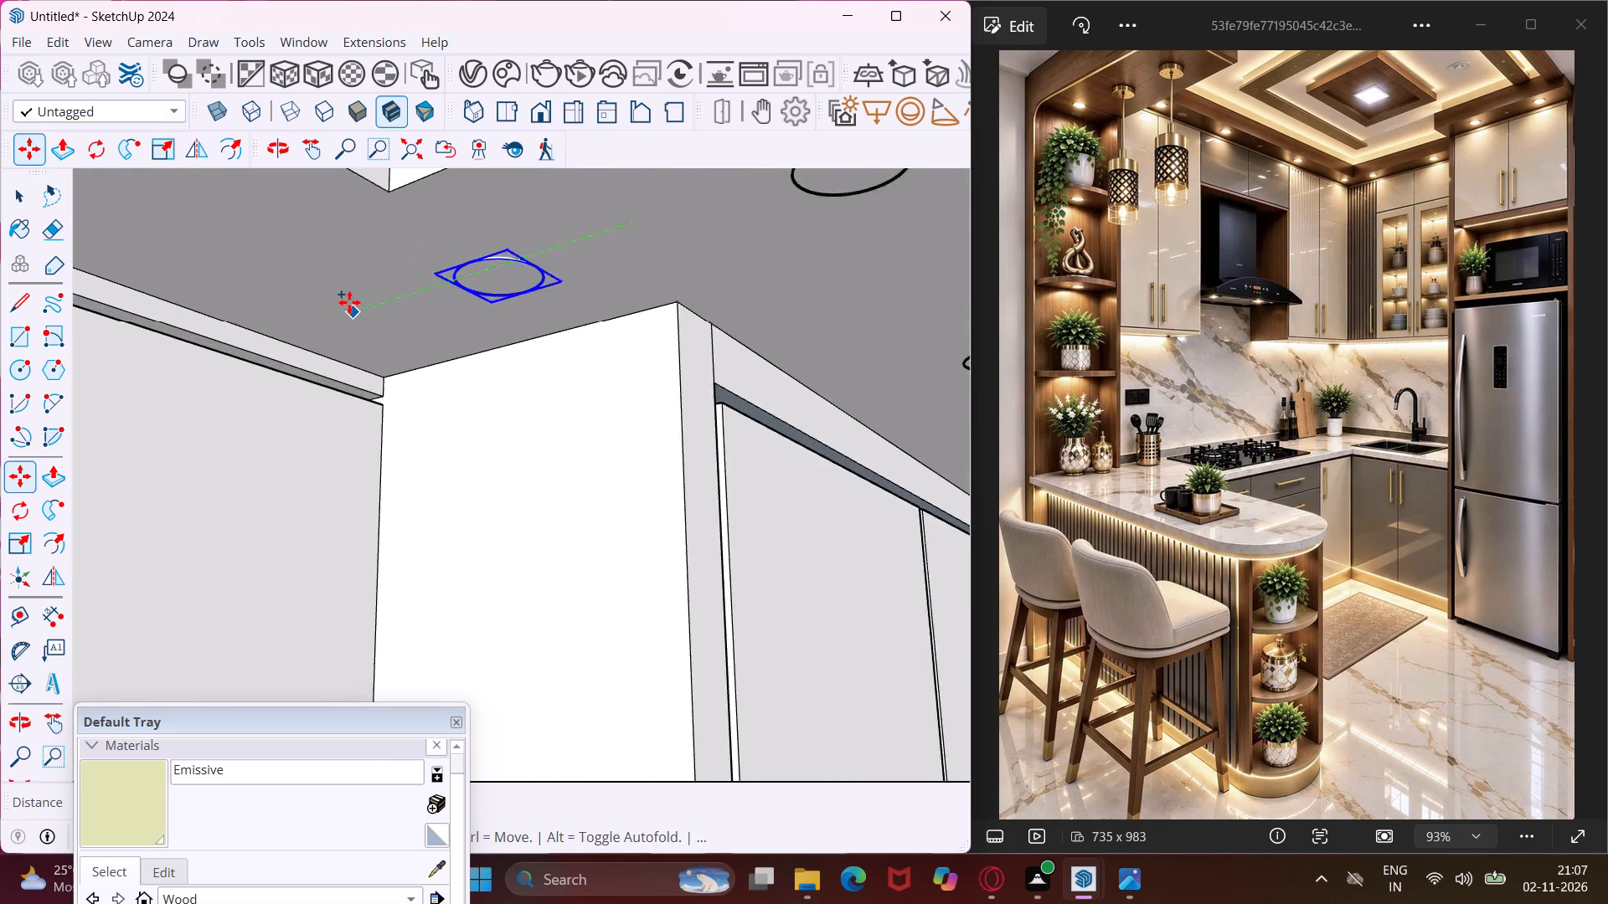
pyautogui.scroll(6, 349, 302)
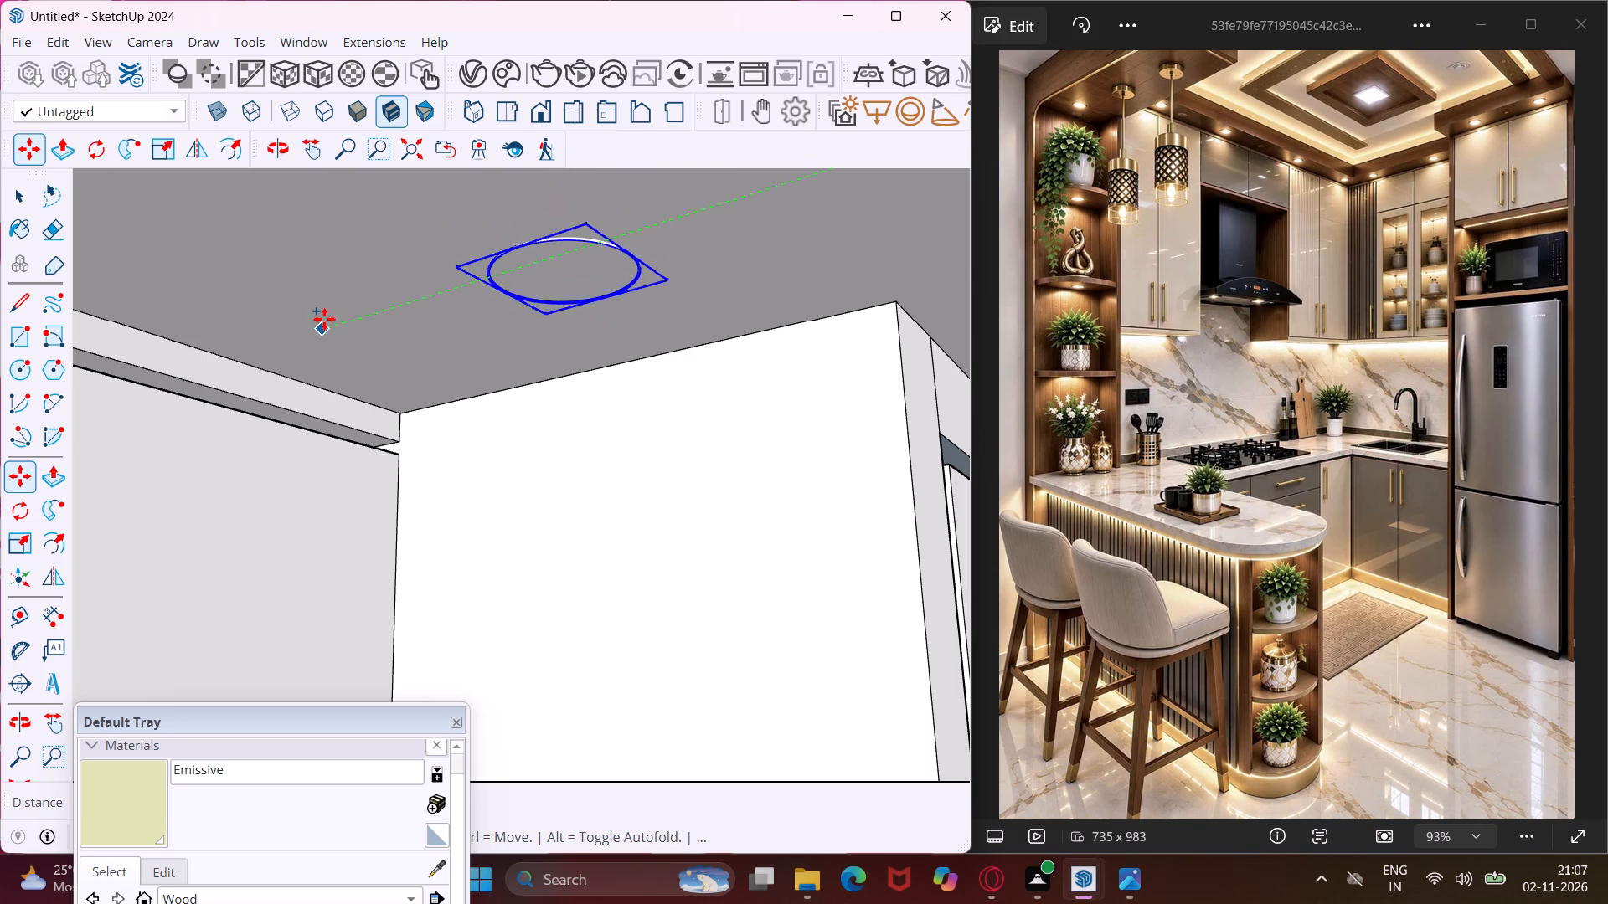
pyautogui.click(329, 319)
pyautogui.click(374, 300)
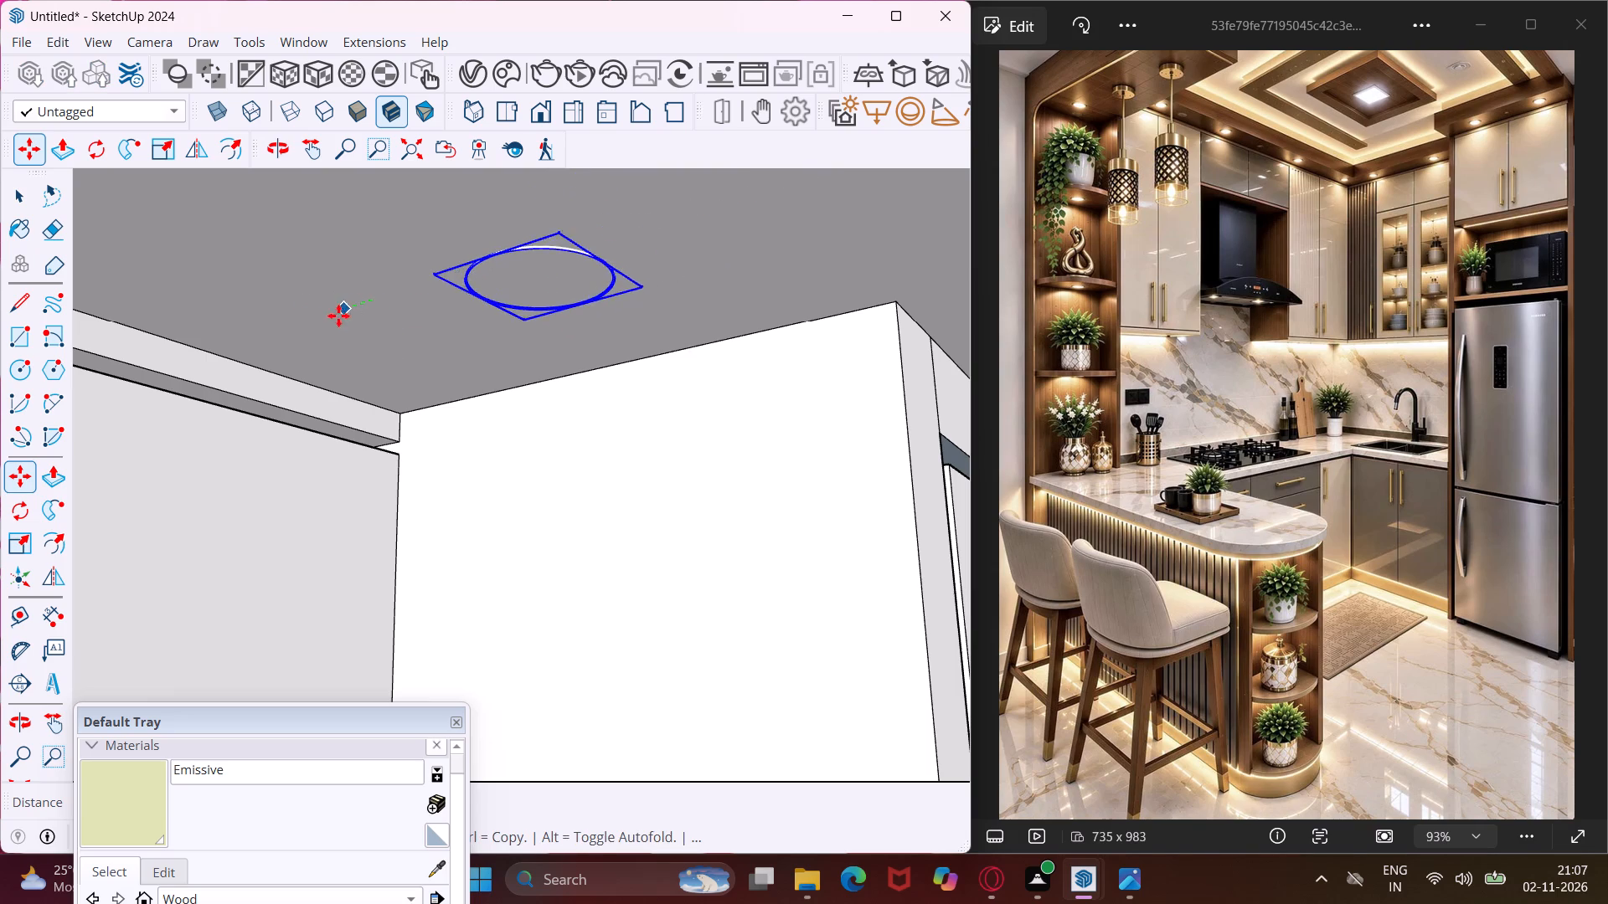
pyautogui.click(292, 330)
# Copy the spotlight beside the tall cabinet's side panel twice along the ceiling border in front of the wall cabinets.
pyautogui.scroll(-5, 292, 329)
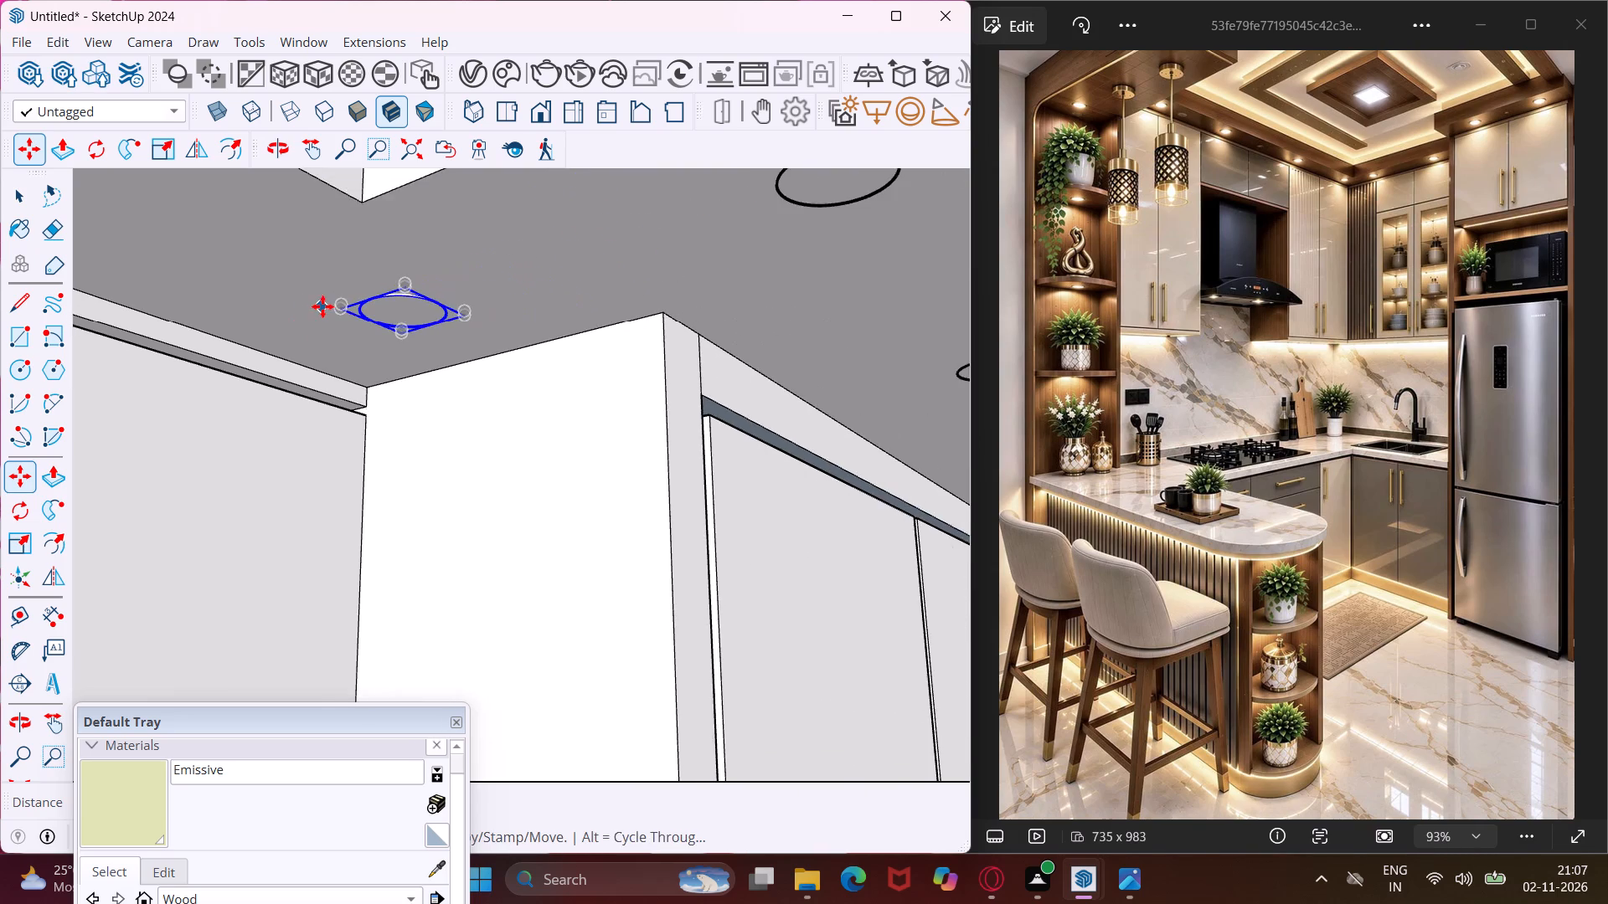
pyautogui.scroll(-4, 322, 306)
pyautogui.moveTo(405, 263); pyautogui.dragTo(226, 262, button='middle')
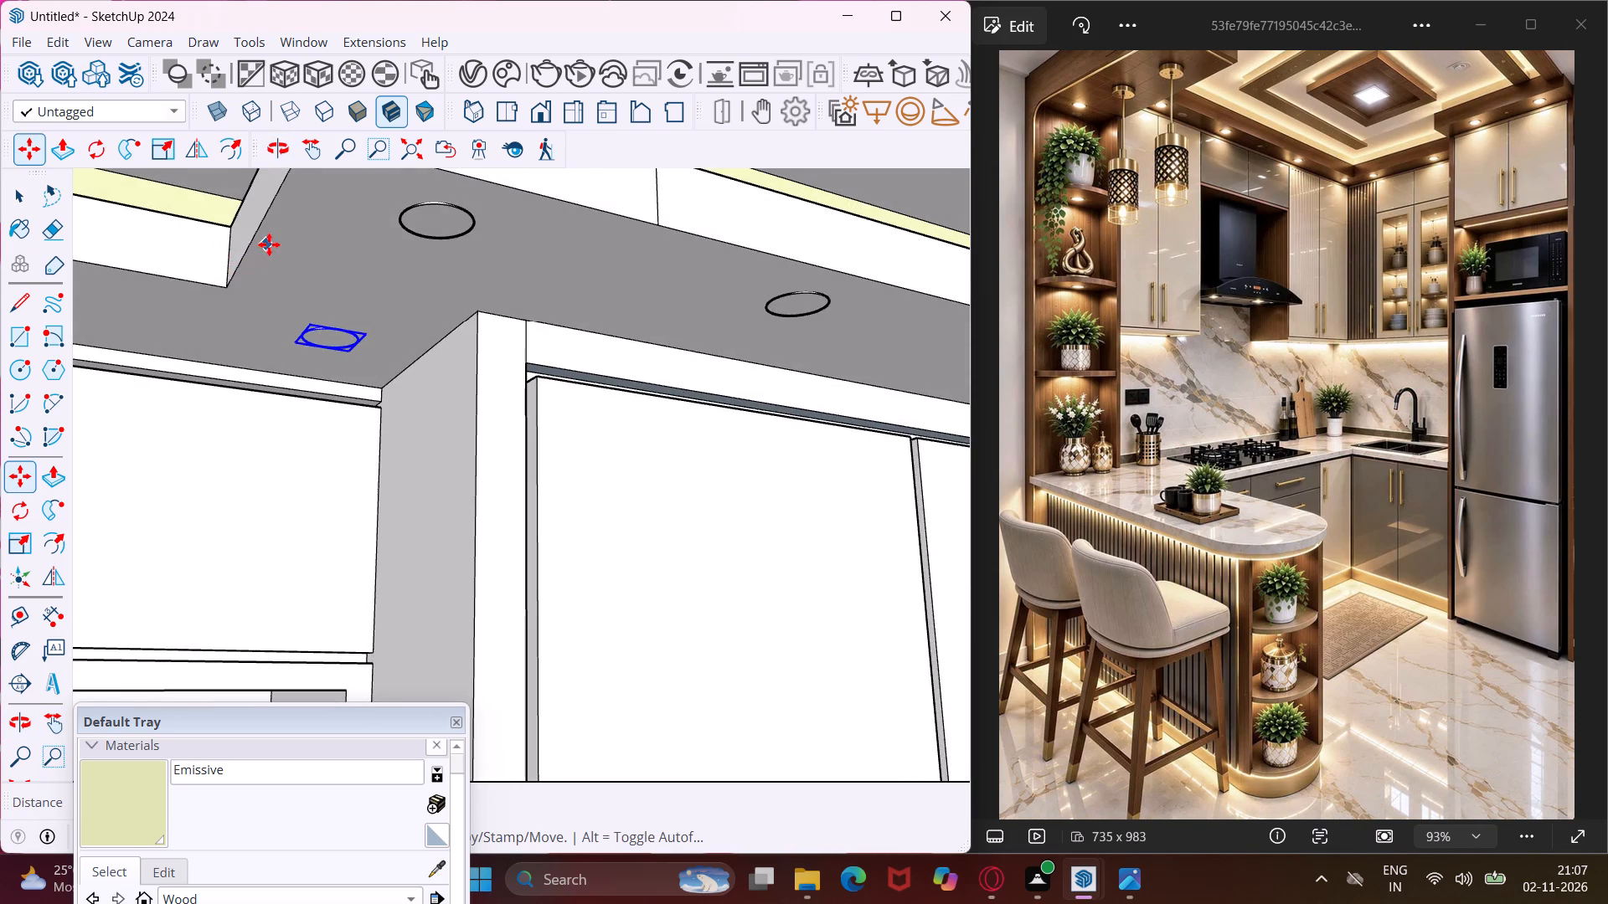
pyautogui.scroll(-17, 271, 243)
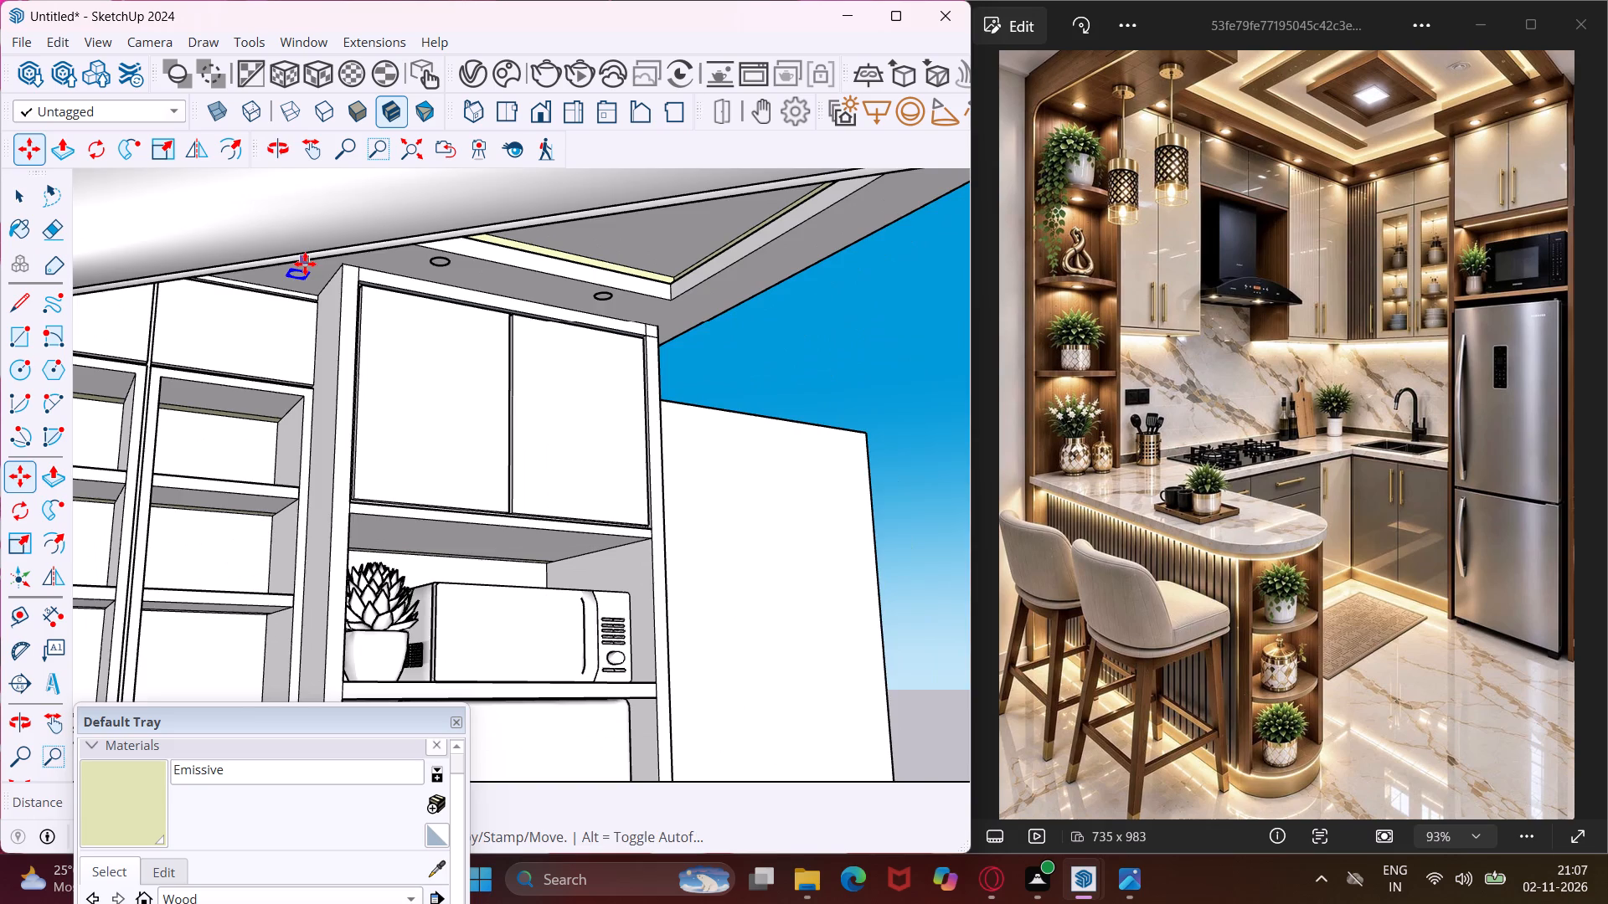
pyautogui.moveTo(305, 264); pyautogui.dragTo(152, 225, button='middle')
pyautogui.scroll(8, 374, 346)
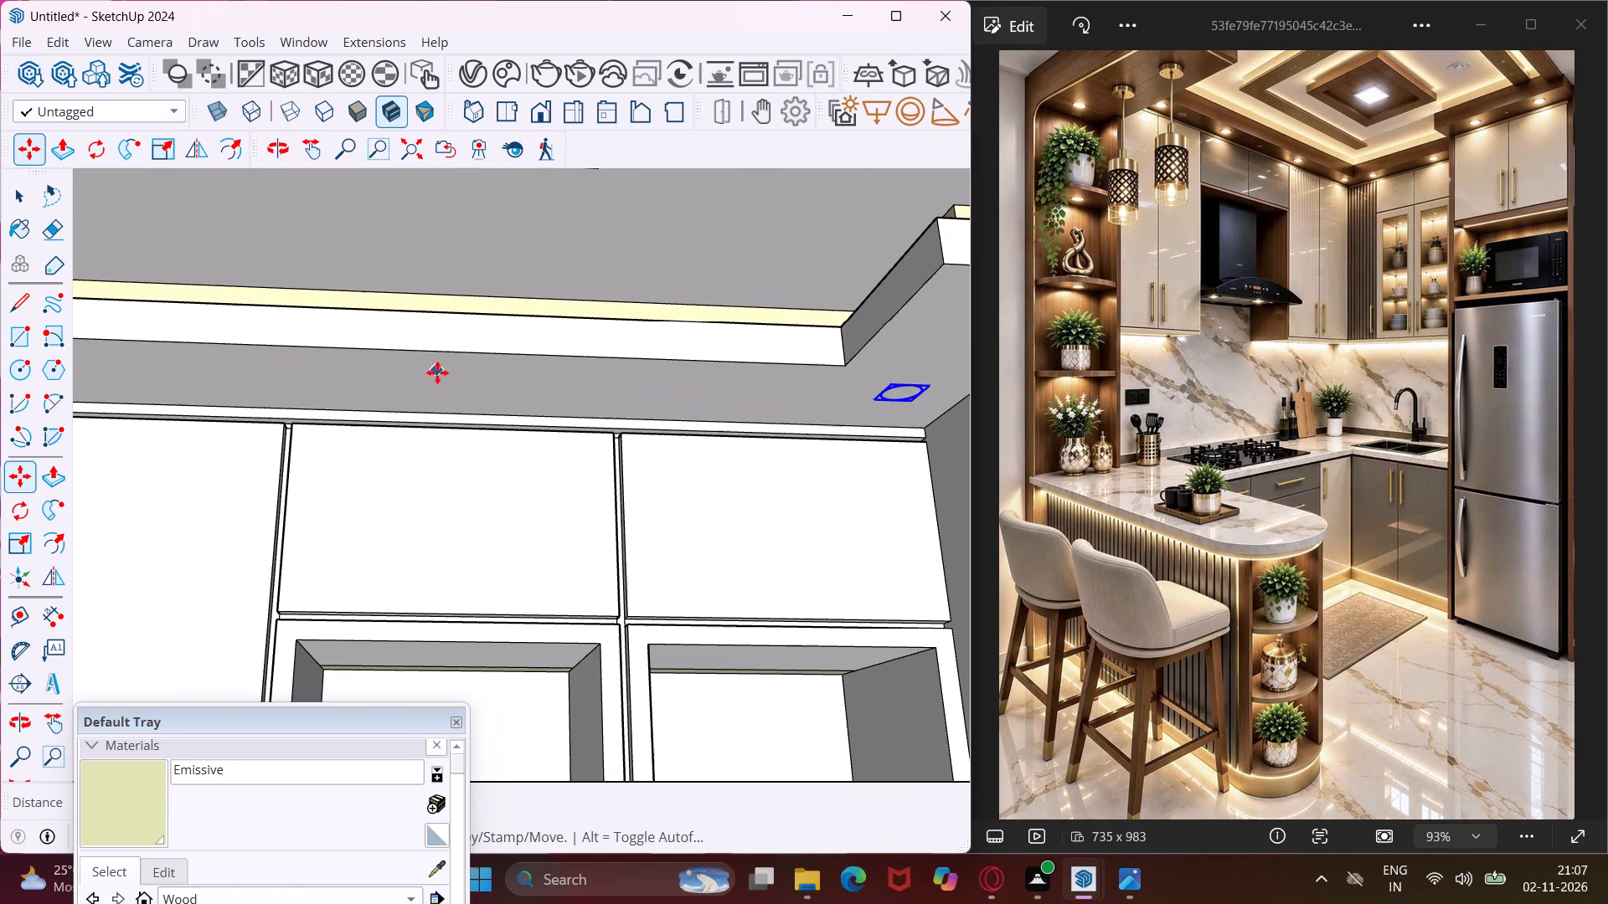
pyautogui.scroll(-4, 760, 416)
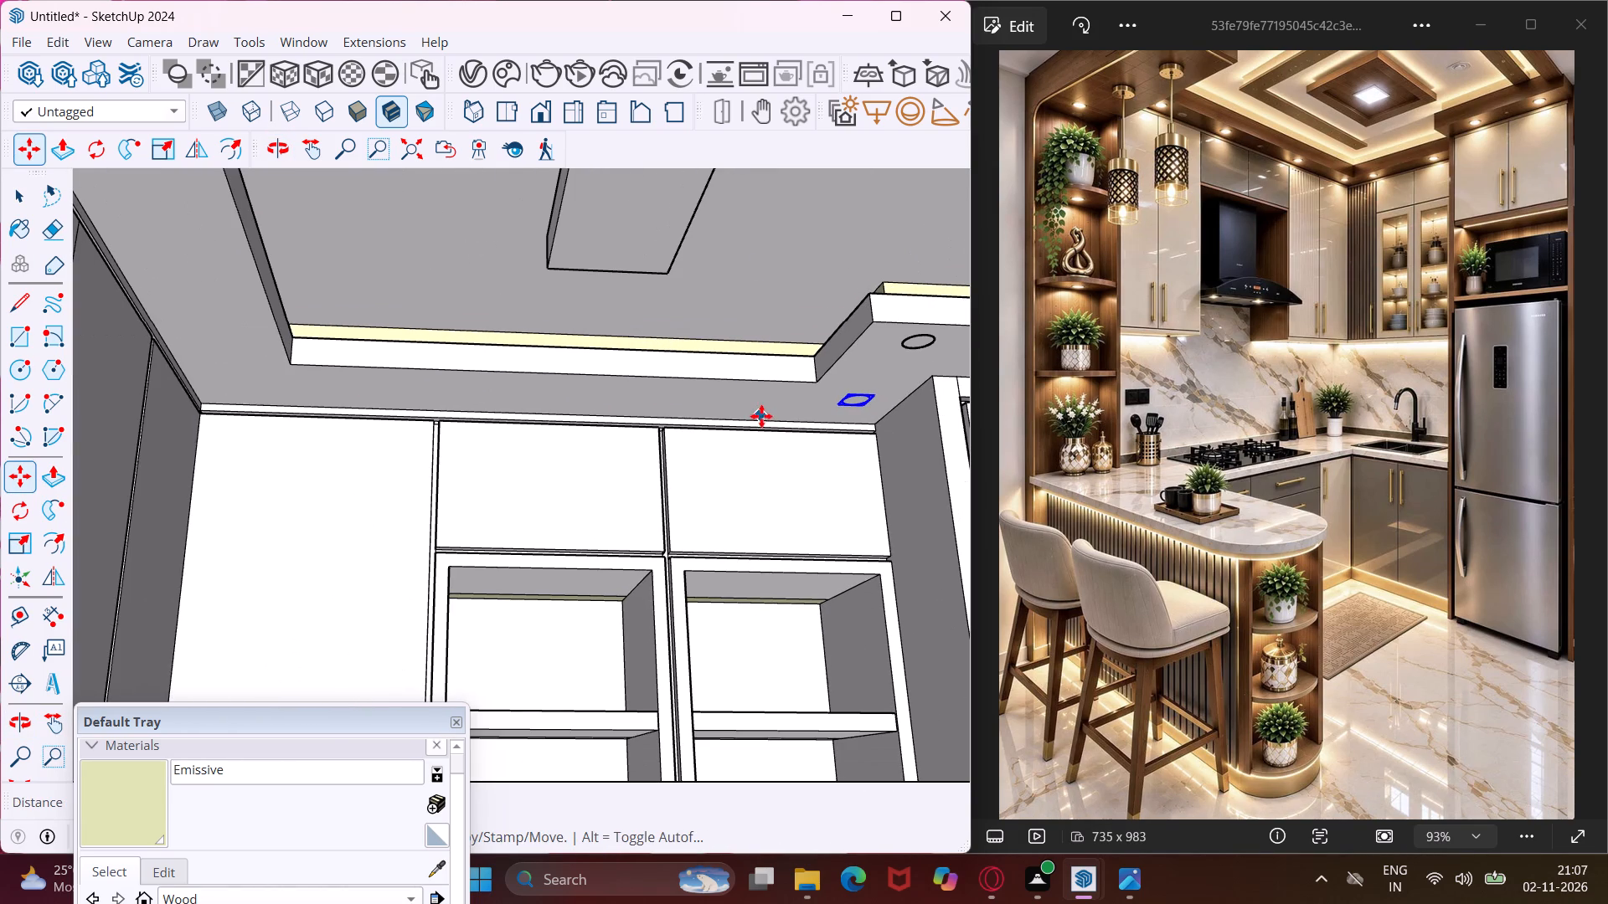
pyautogui.click(772, 416)
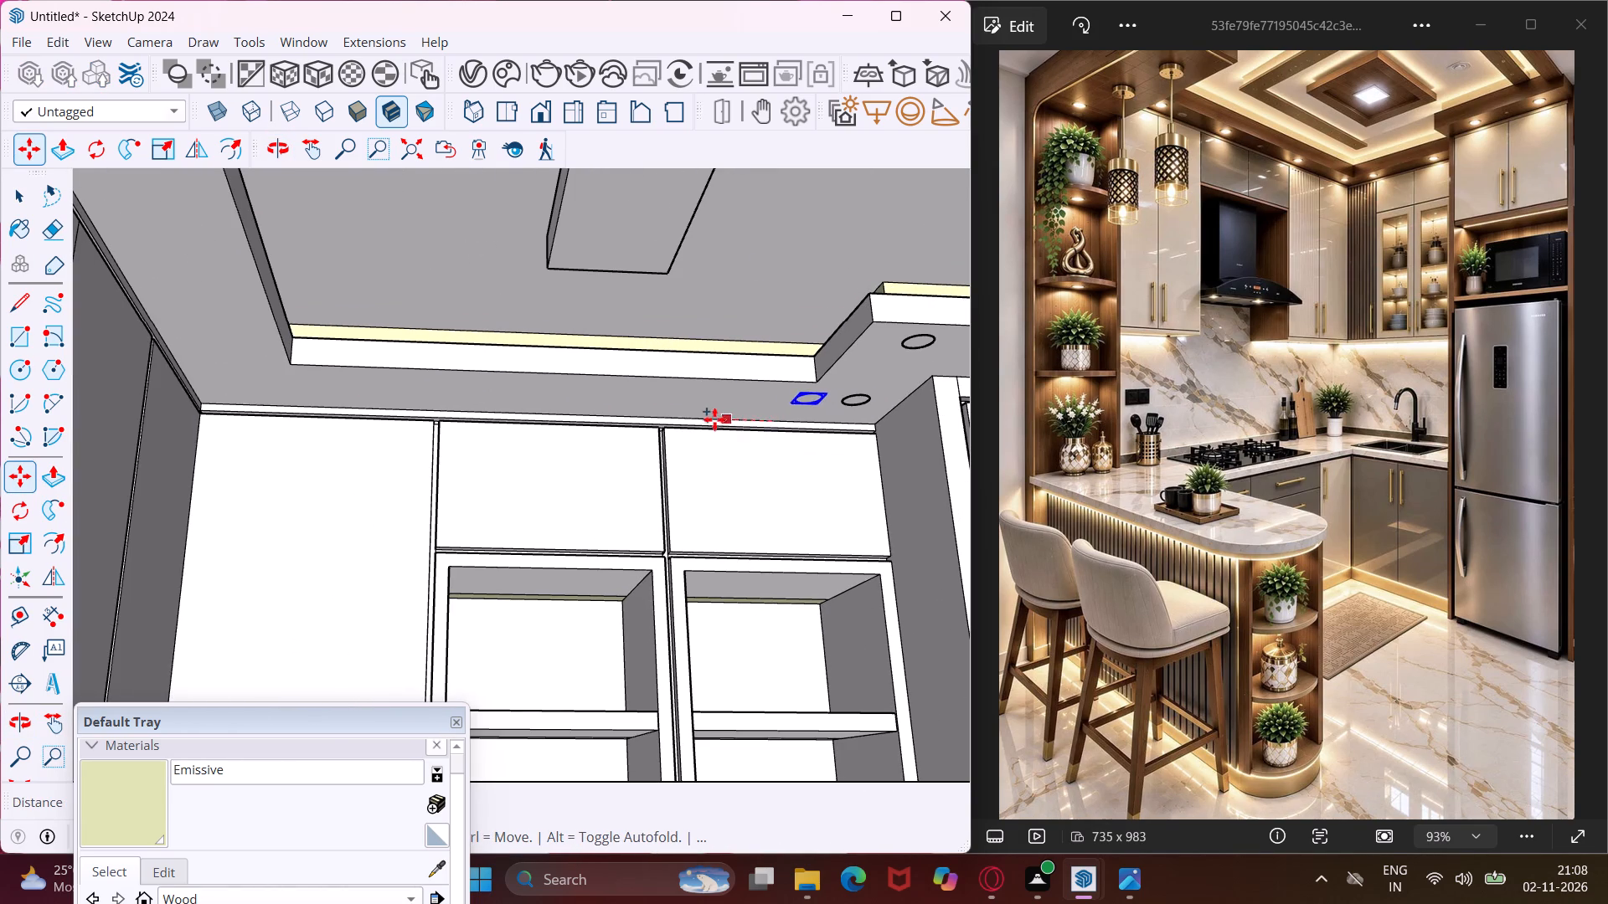
pyautogui.click(563, 409)
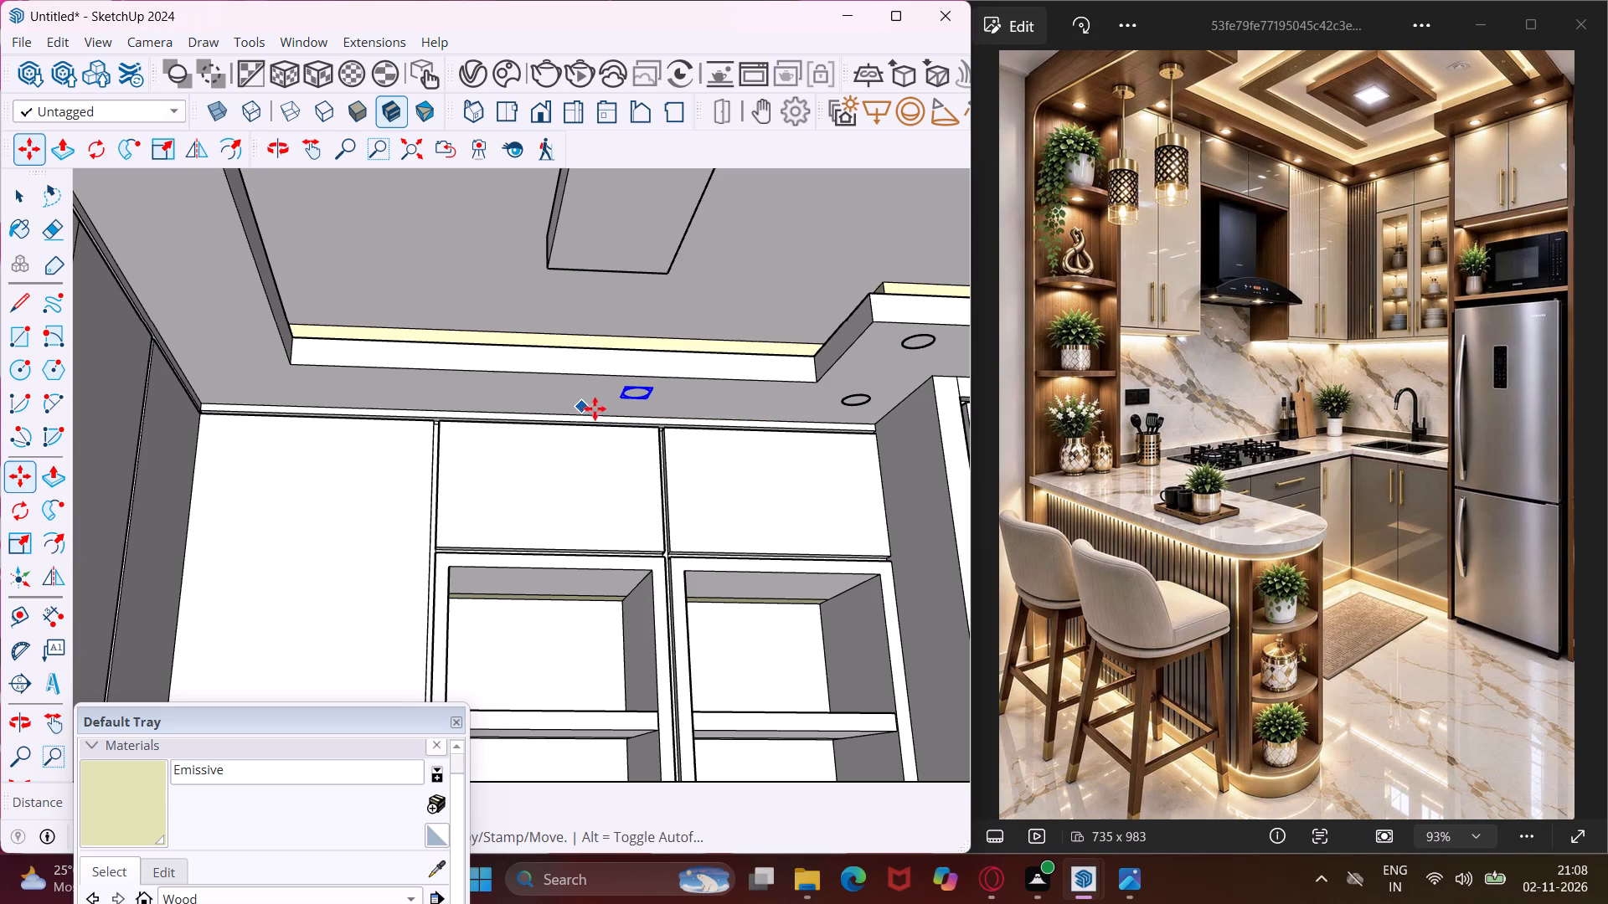
pyautogui.click(607, 408)
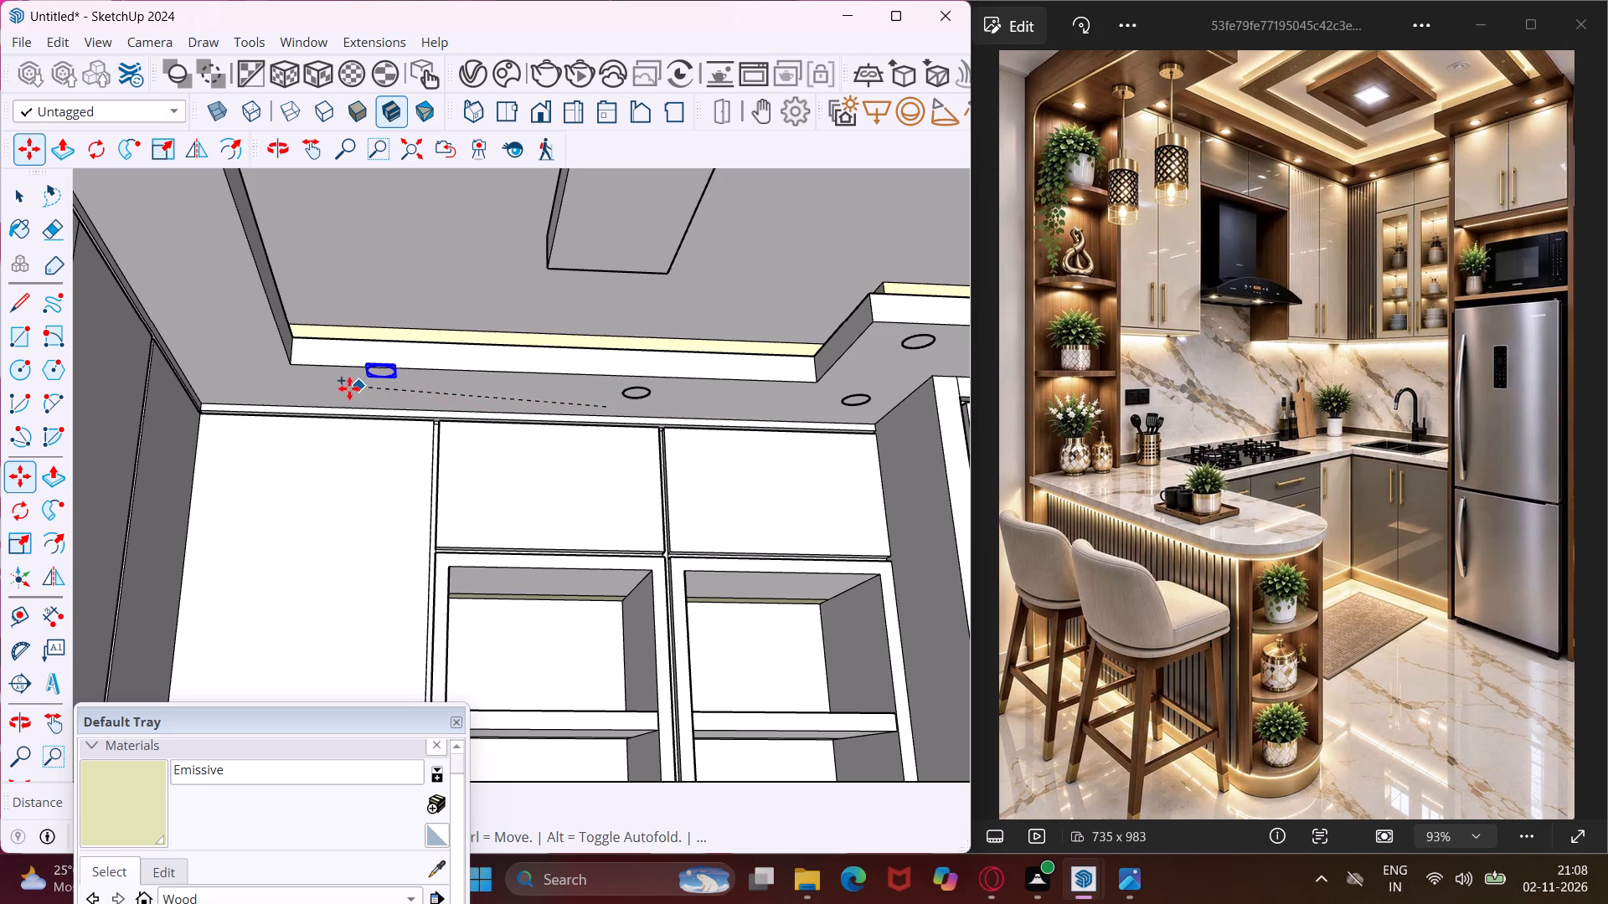
pyautogui.click(327, 396)
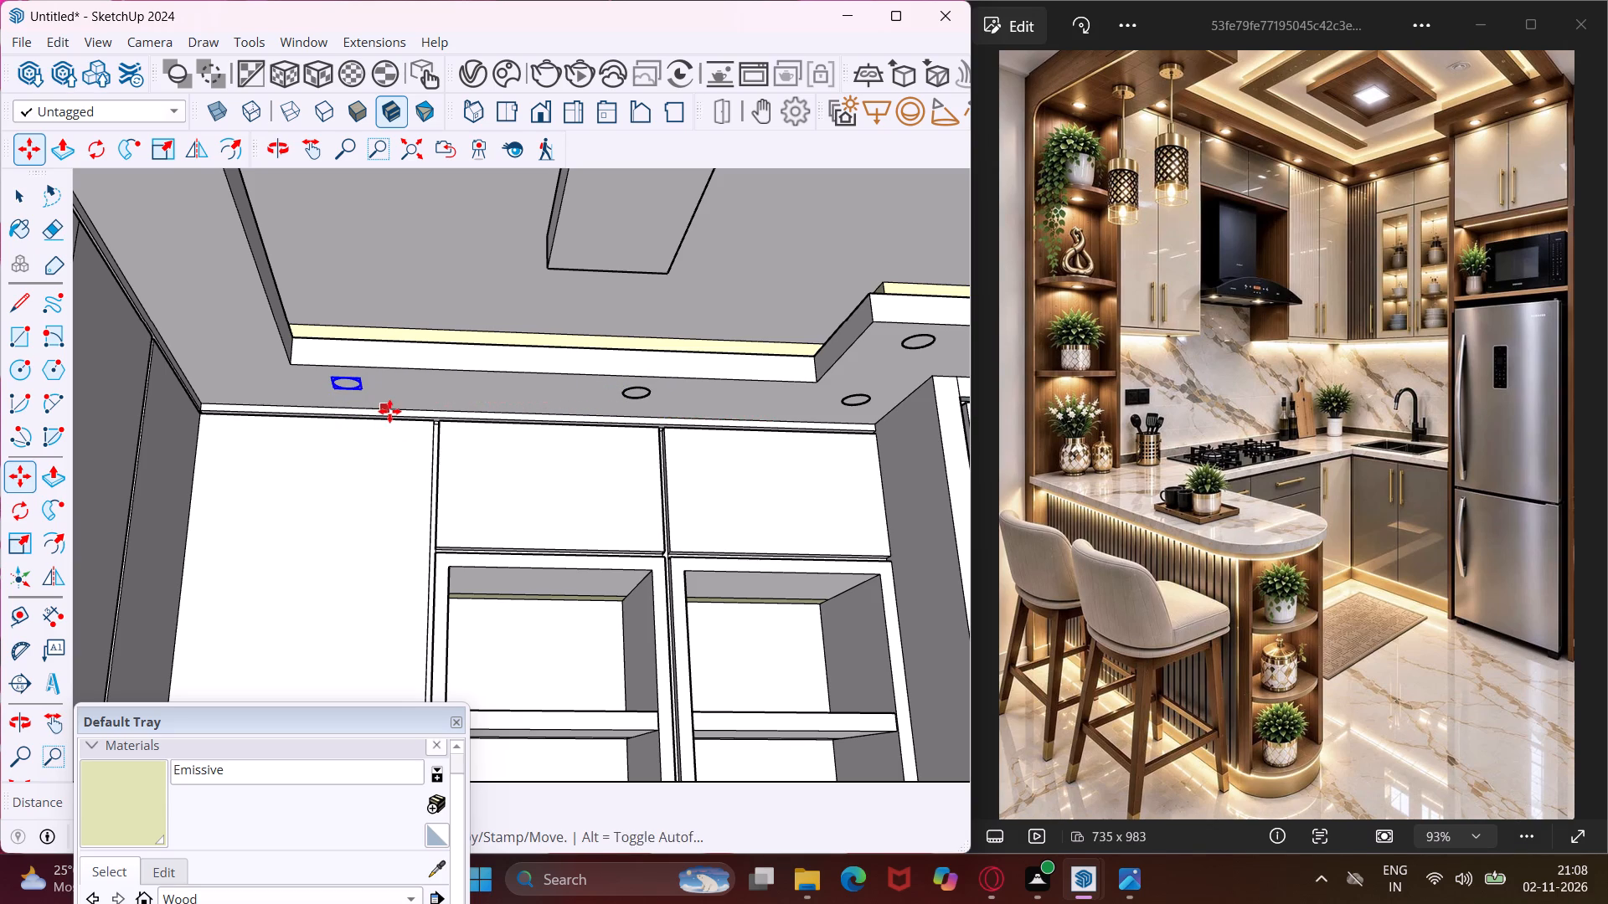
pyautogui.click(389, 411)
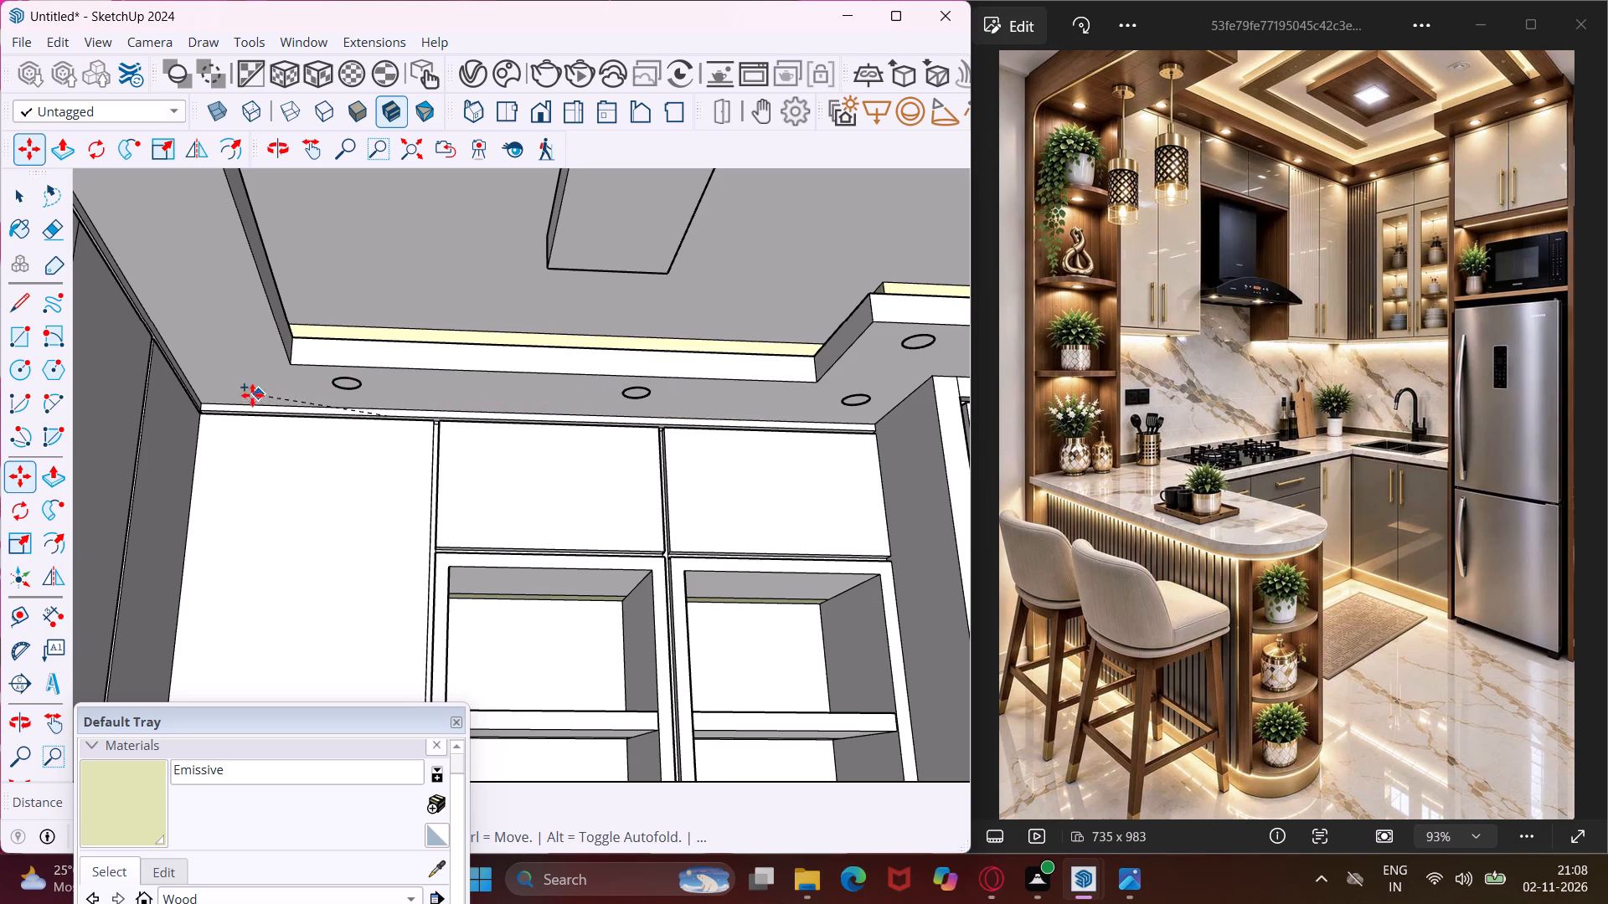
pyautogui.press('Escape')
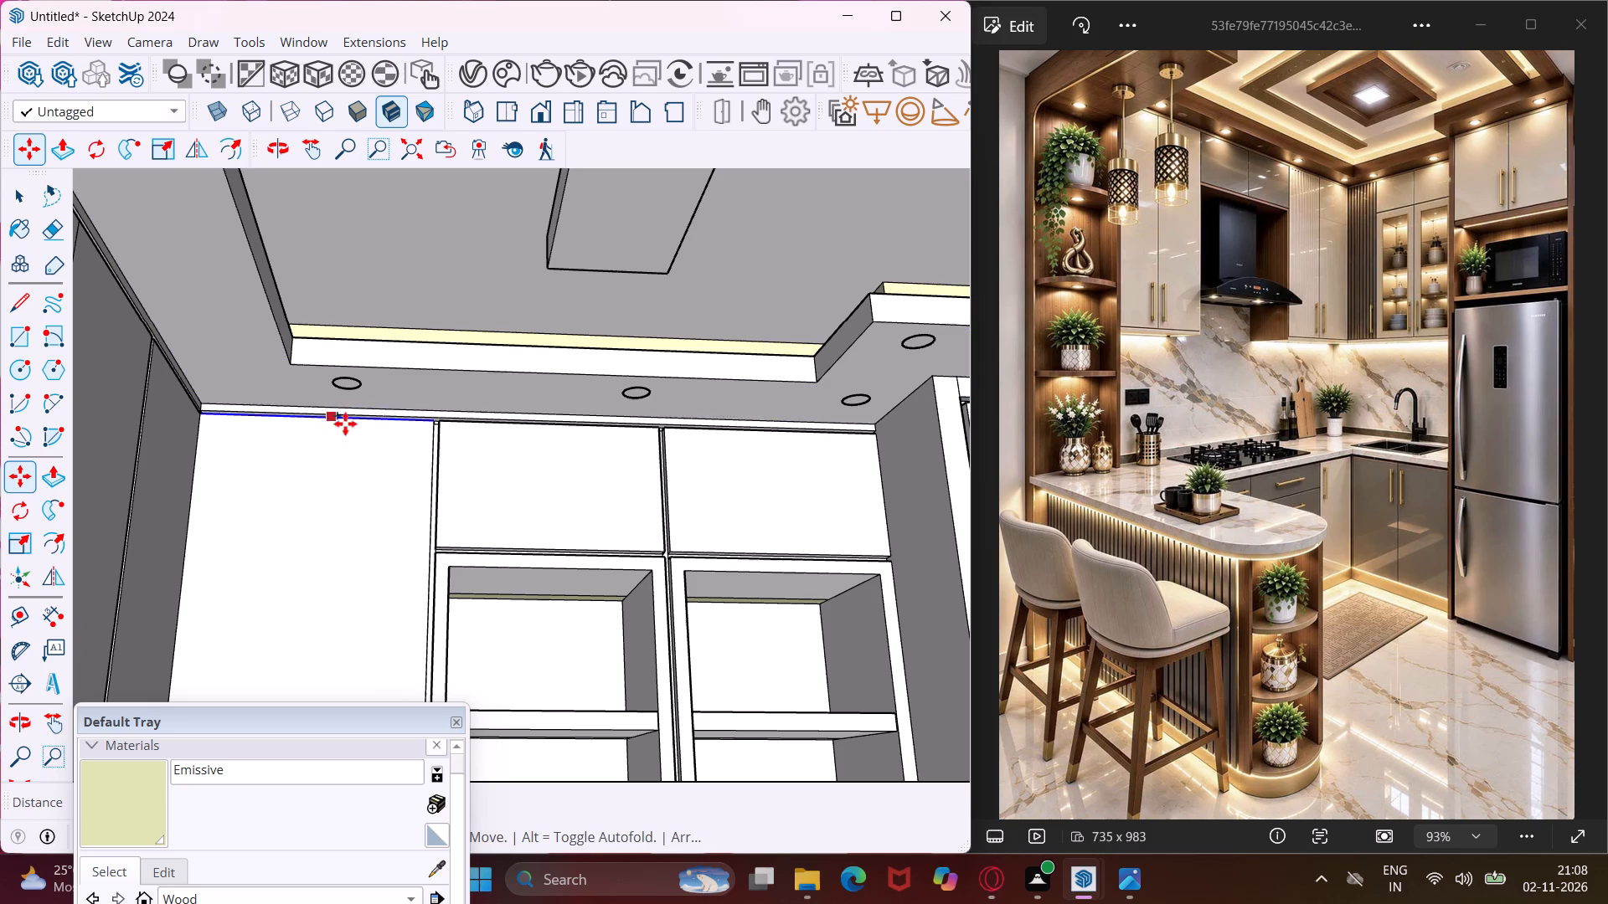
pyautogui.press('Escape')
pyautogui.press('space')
# Copy the last spotlight along the same ceiling border into the corner at the side wall.
pyautogui.click(353, 389)
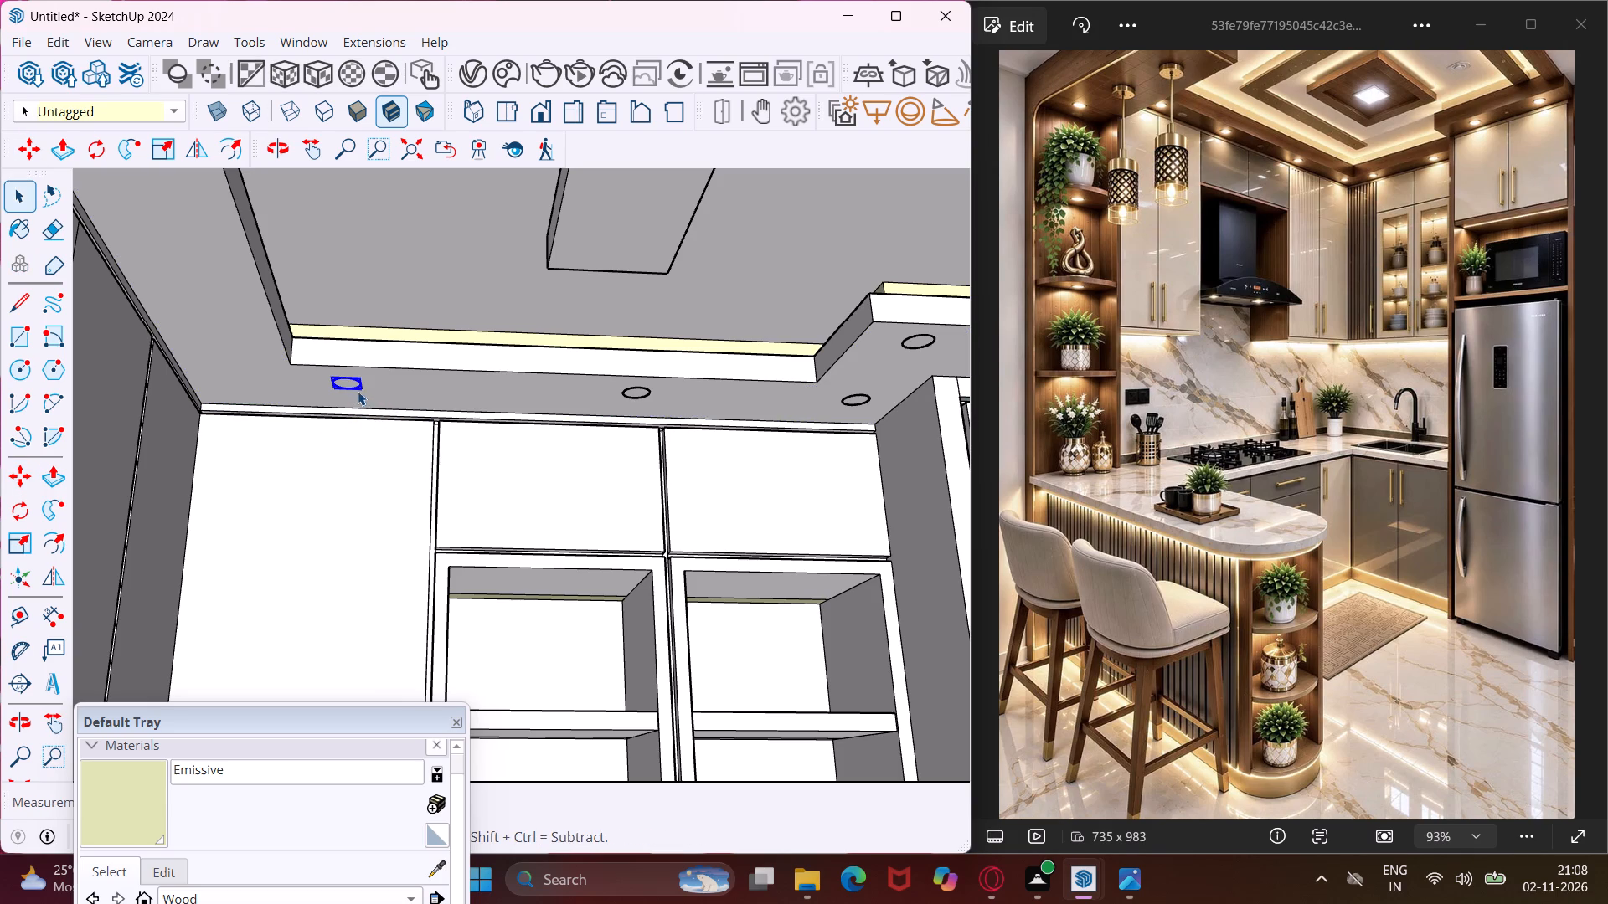
pyautogui.press('m')
pyautogui.click(375, 413)
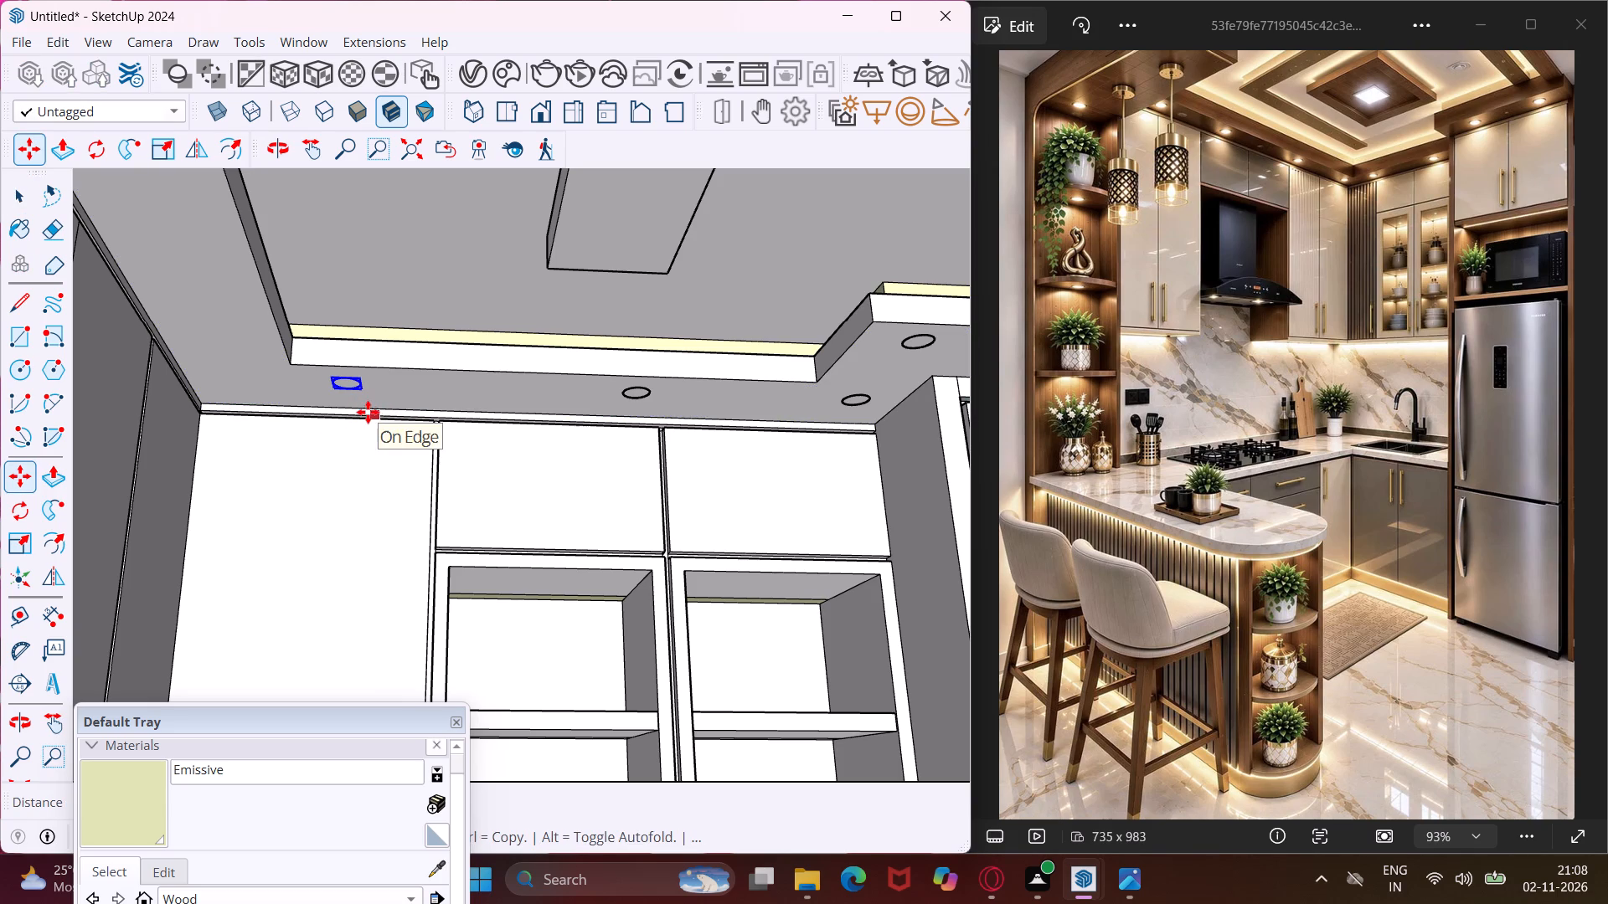
pyautogui.press('Escape')
pyautogui.press('space')
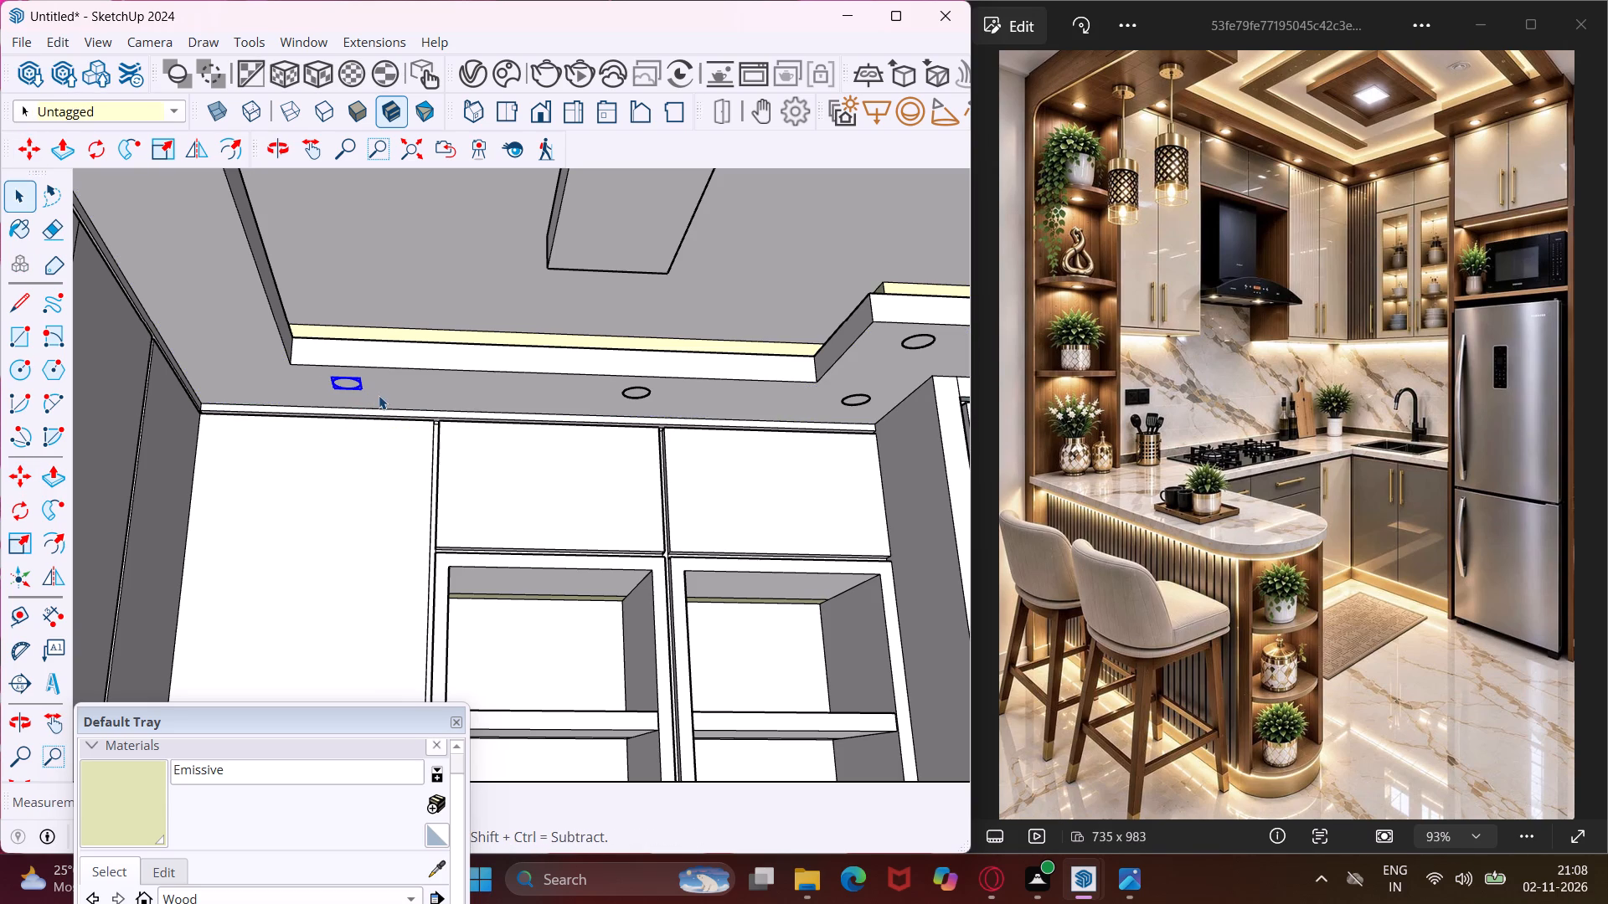
pyautogui.press('m')
pyautogui.click(379, 396)
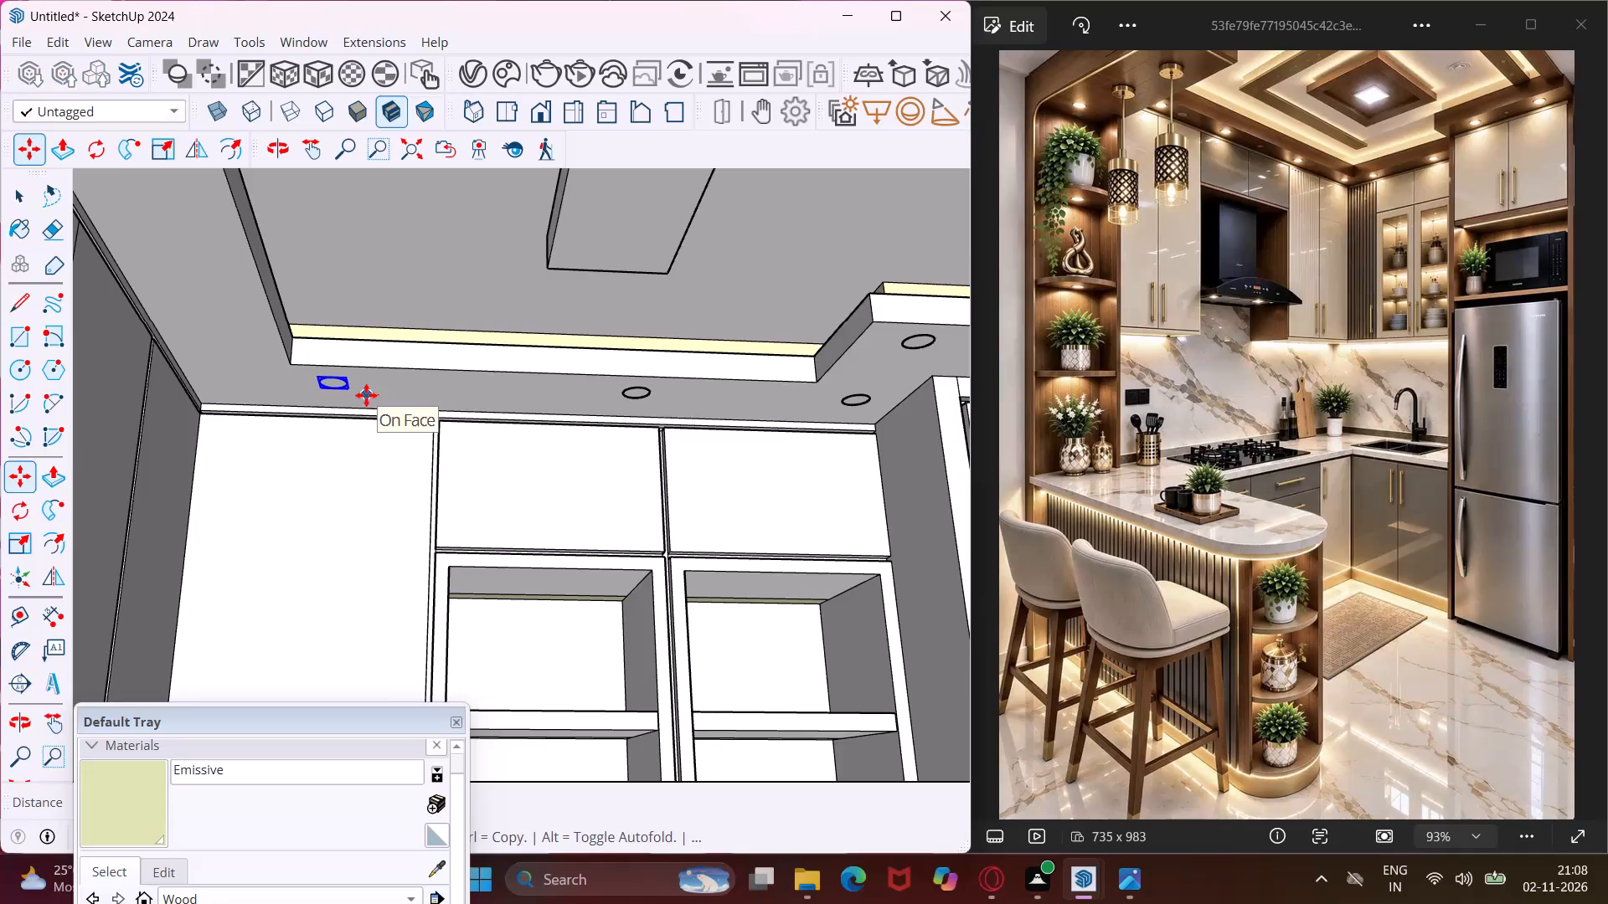
pyautogui.click(268, 394)
# Copy the corner spotlight along the side ceiling border, away from the wall cabinets.
pyautogui.click(268, 394)
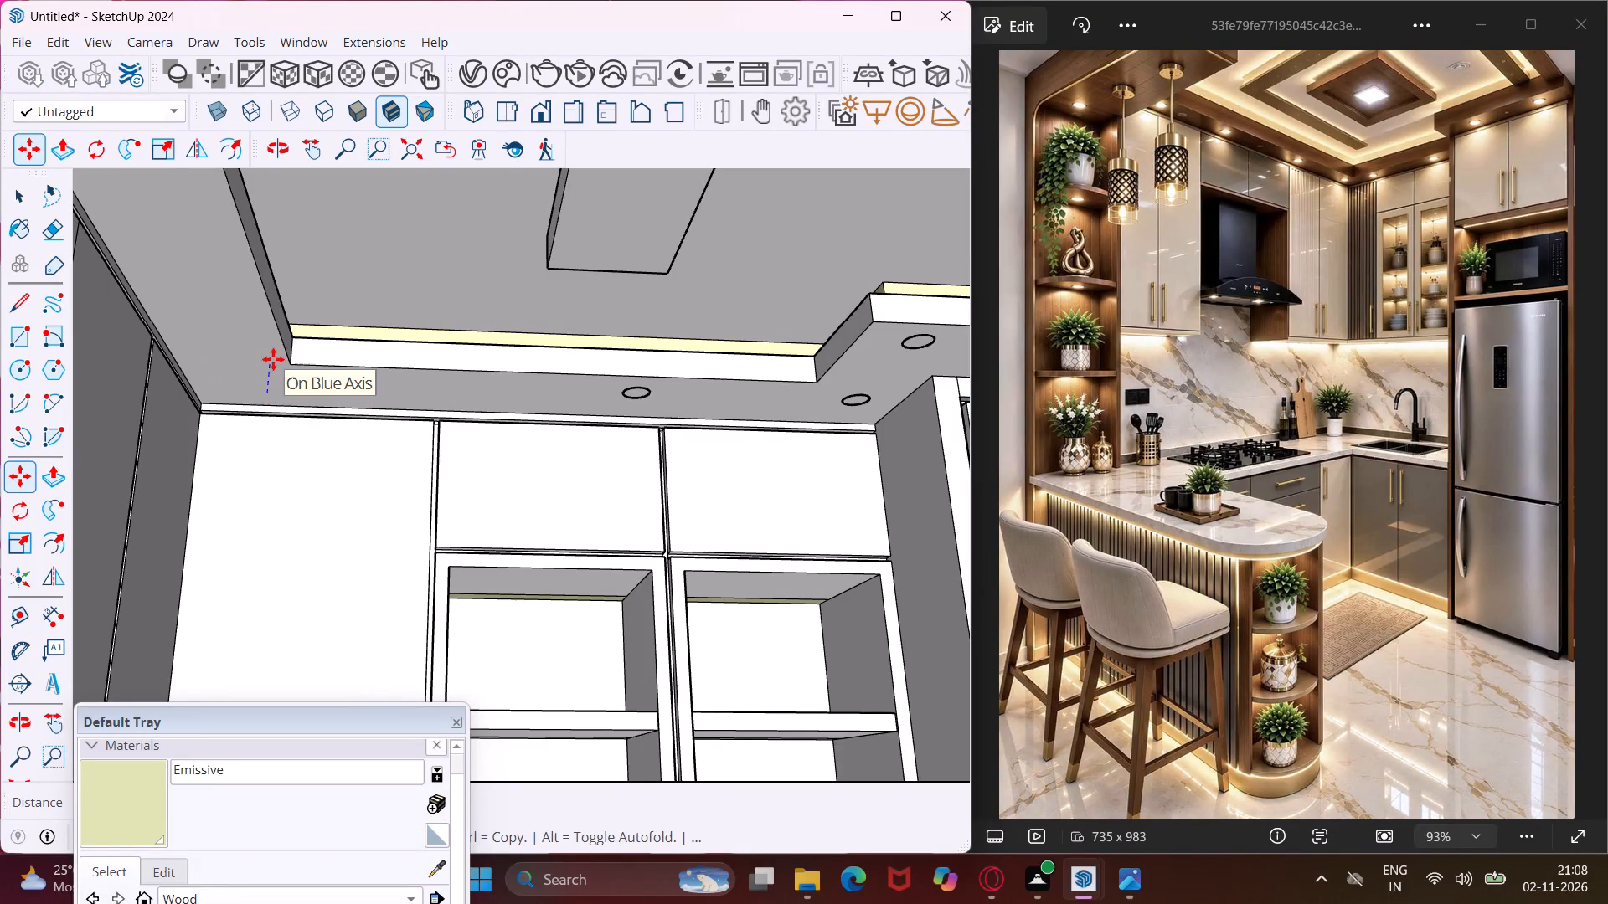
pyautogui.scroll(-6, 264, 350)
pyautogui.moveTo(264, 350); pyautogui.dragTo(264, 320, button='middle')
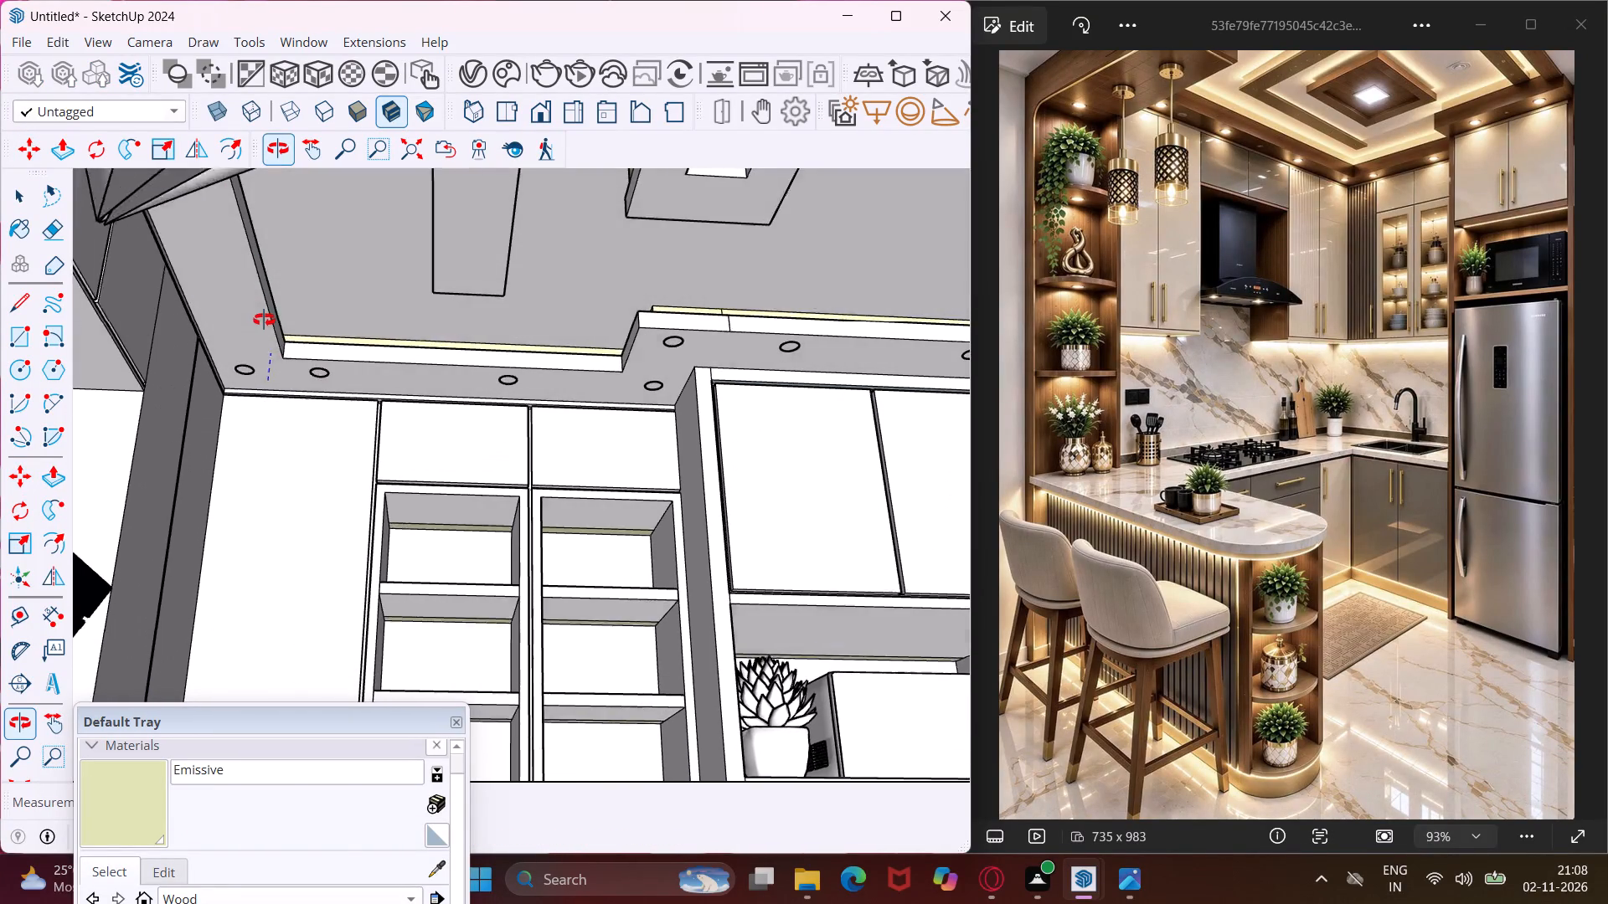
pyautogui.moveTo(264, 320); pyautogui.dragTo(263, 288, button='middle')
pyautogui.scroll(-1, 259, 284)
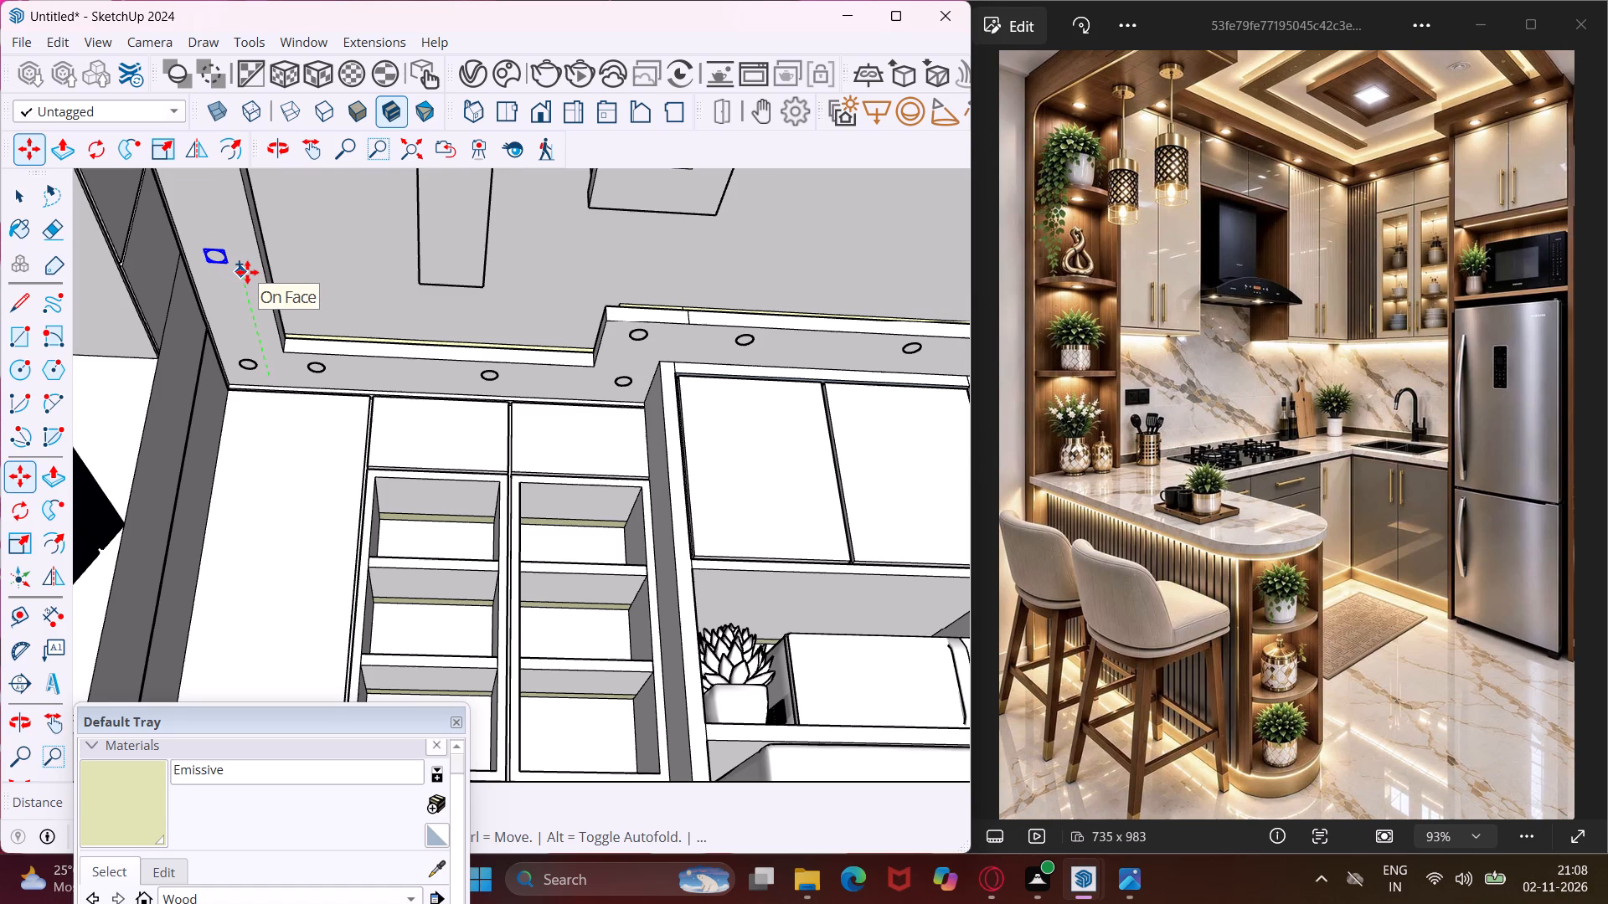
pyautogui.click(249, 272)
# Copy the side border's new spotlight farther along that border, near the pendants above the bar counter.
pyautogui.click(254, 284)
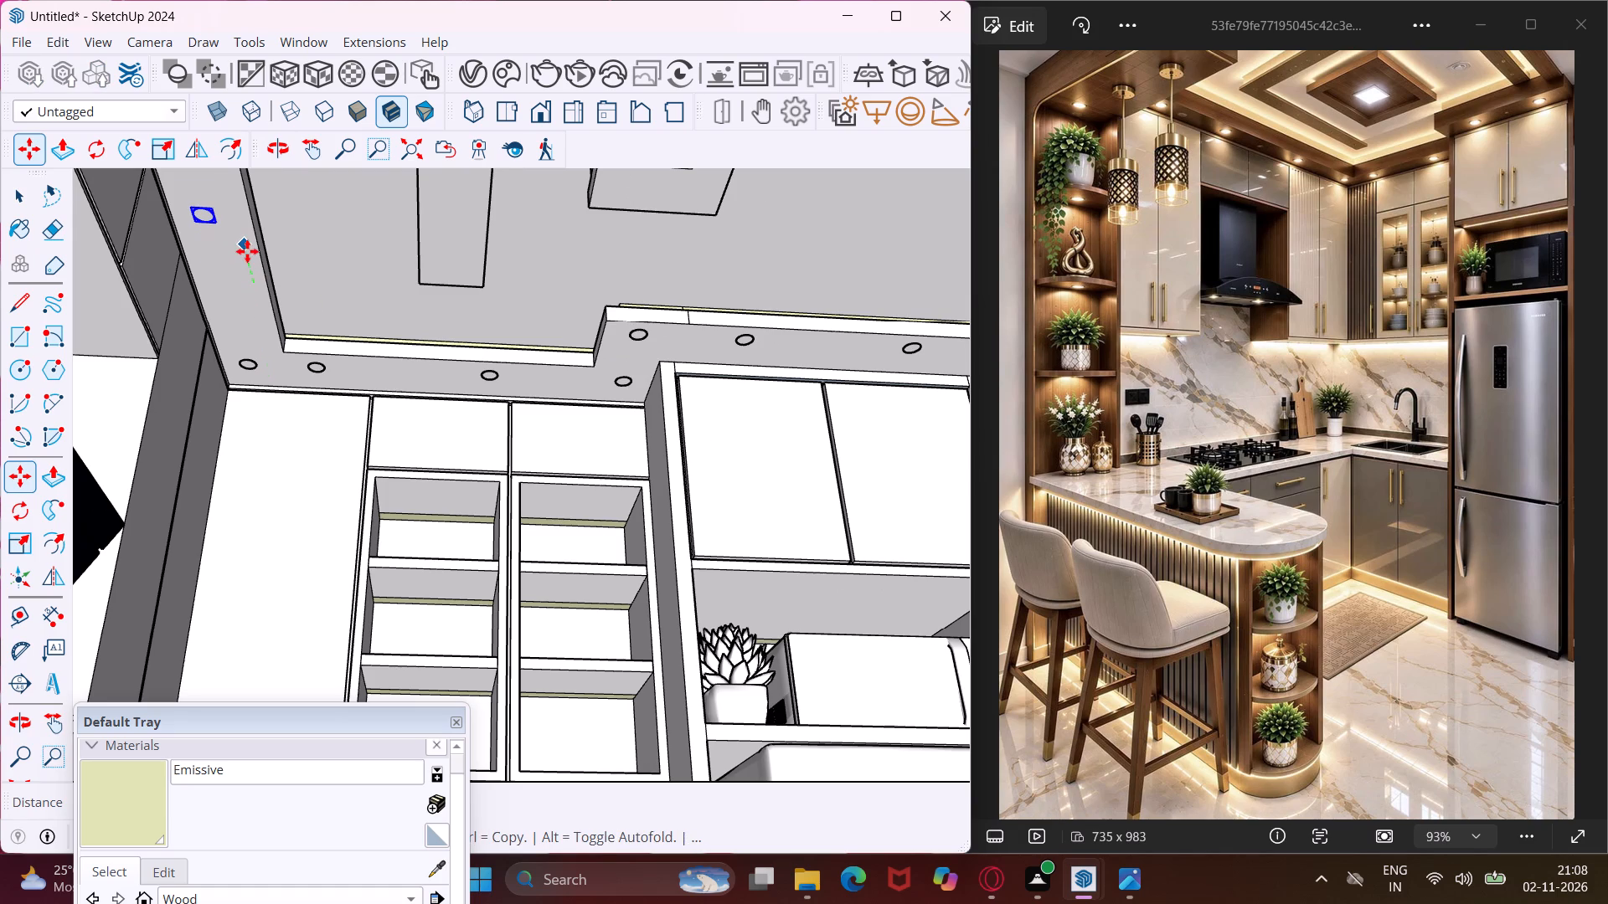
pyautogui.scroll(-8, 246, 249)
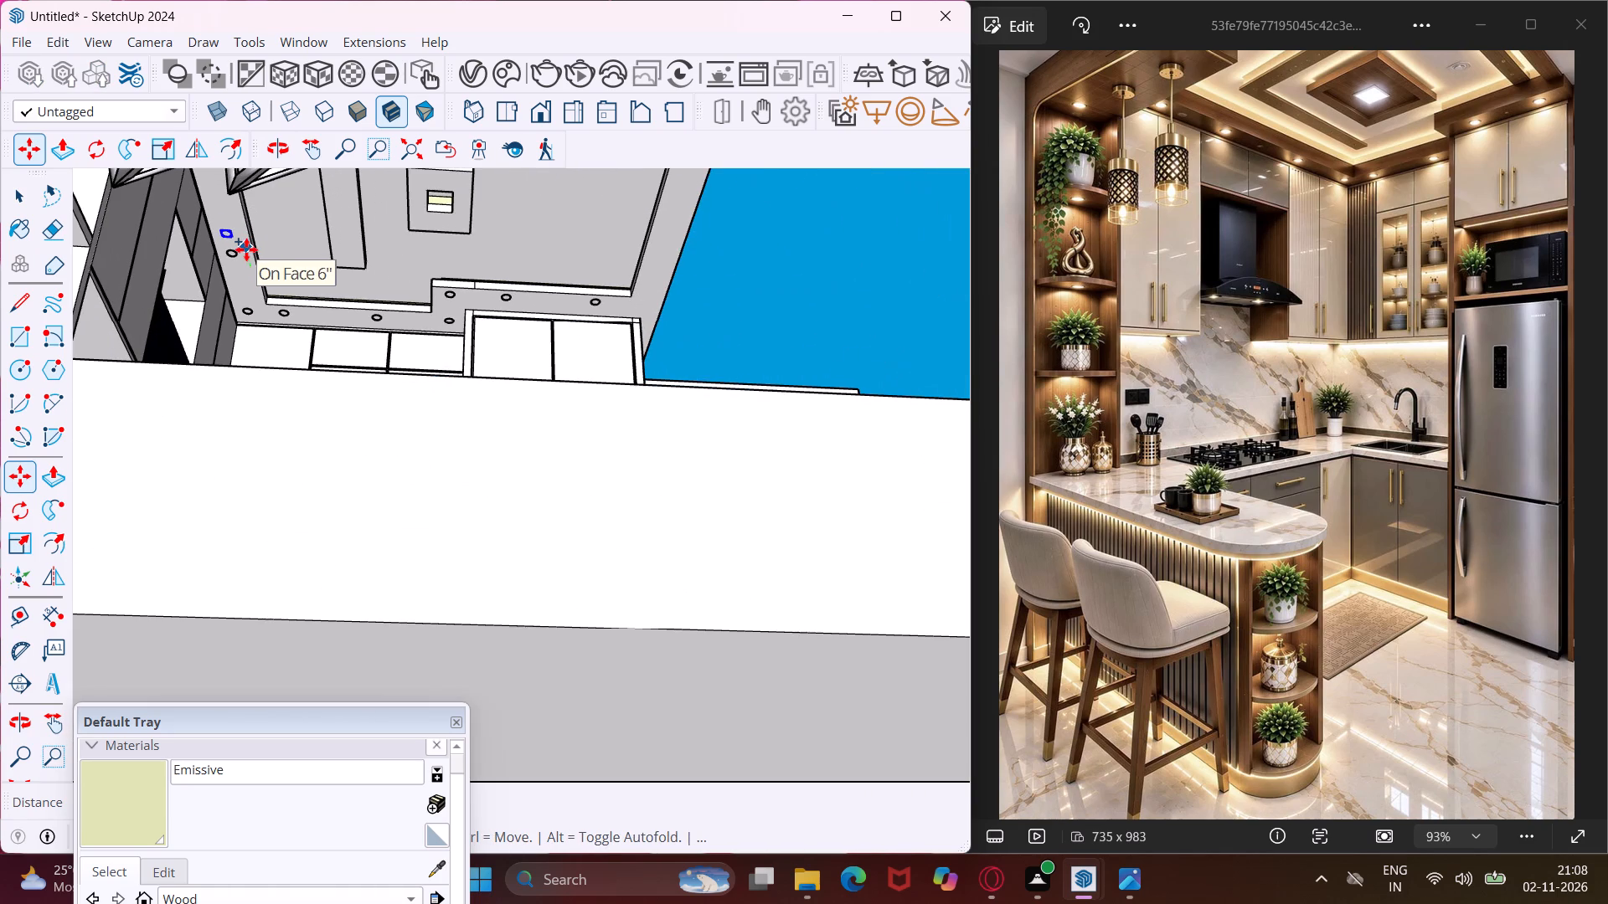
pyautogui.moveTo(246, 249); pyautogui.dragTo(243, 217, button='middle')
pyautogui.moveTo(243, 217); pyautogui.dragTo(271, 326, button='middle')
pyautogui.scroll(-18, 271, 326)
pyautogui.scroll(-6, 271, 326)
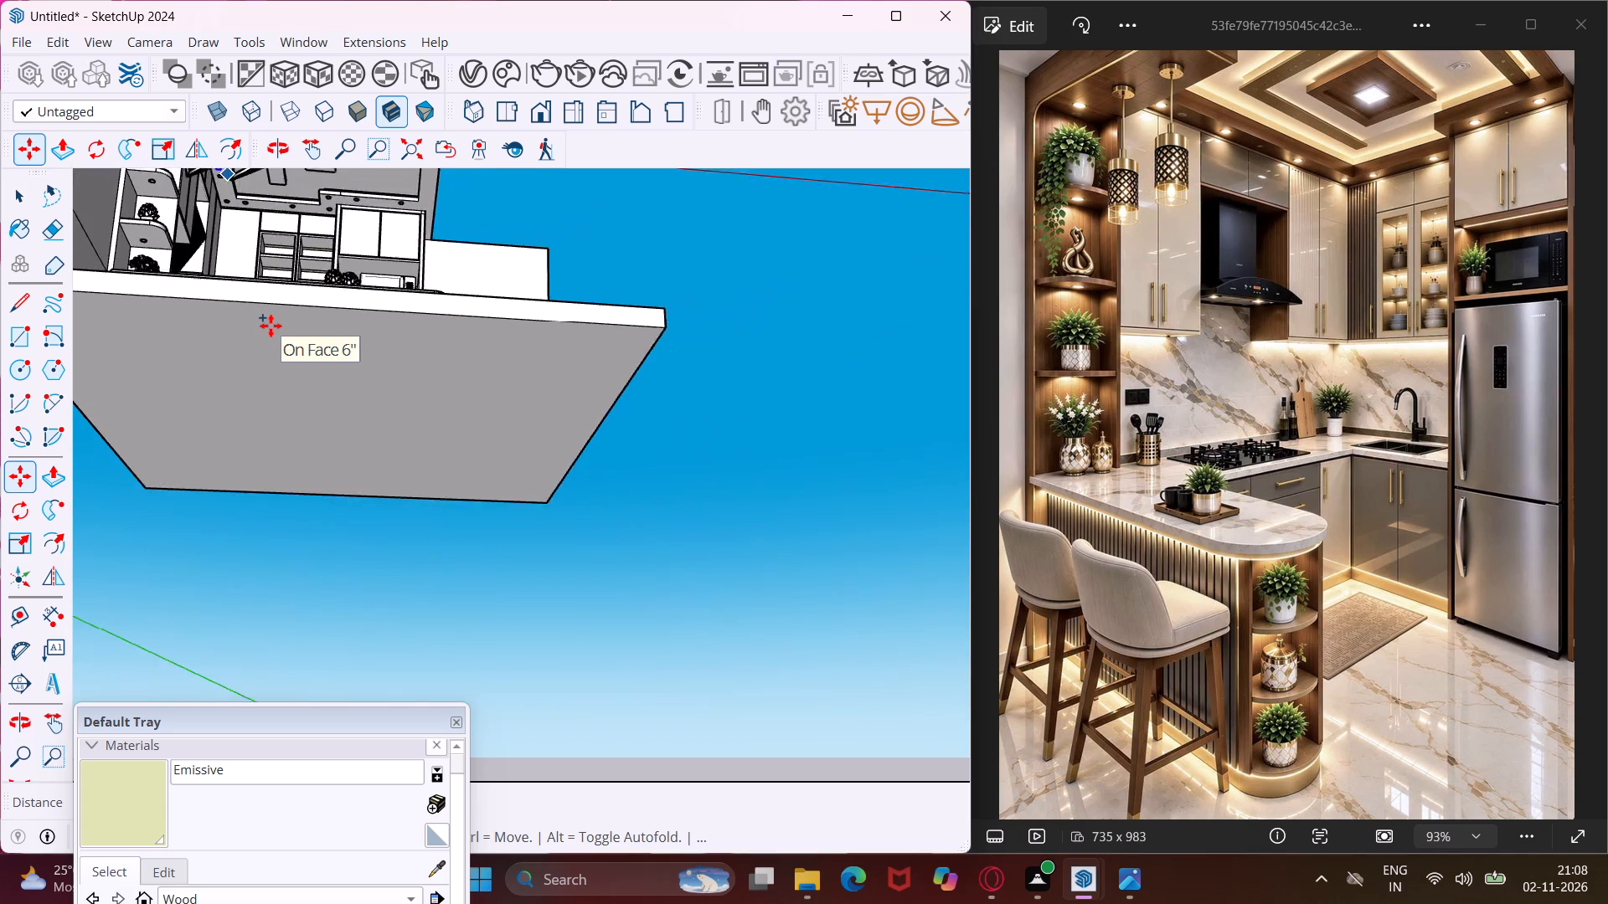
pyautogui.scroll(-5, 271, 326)
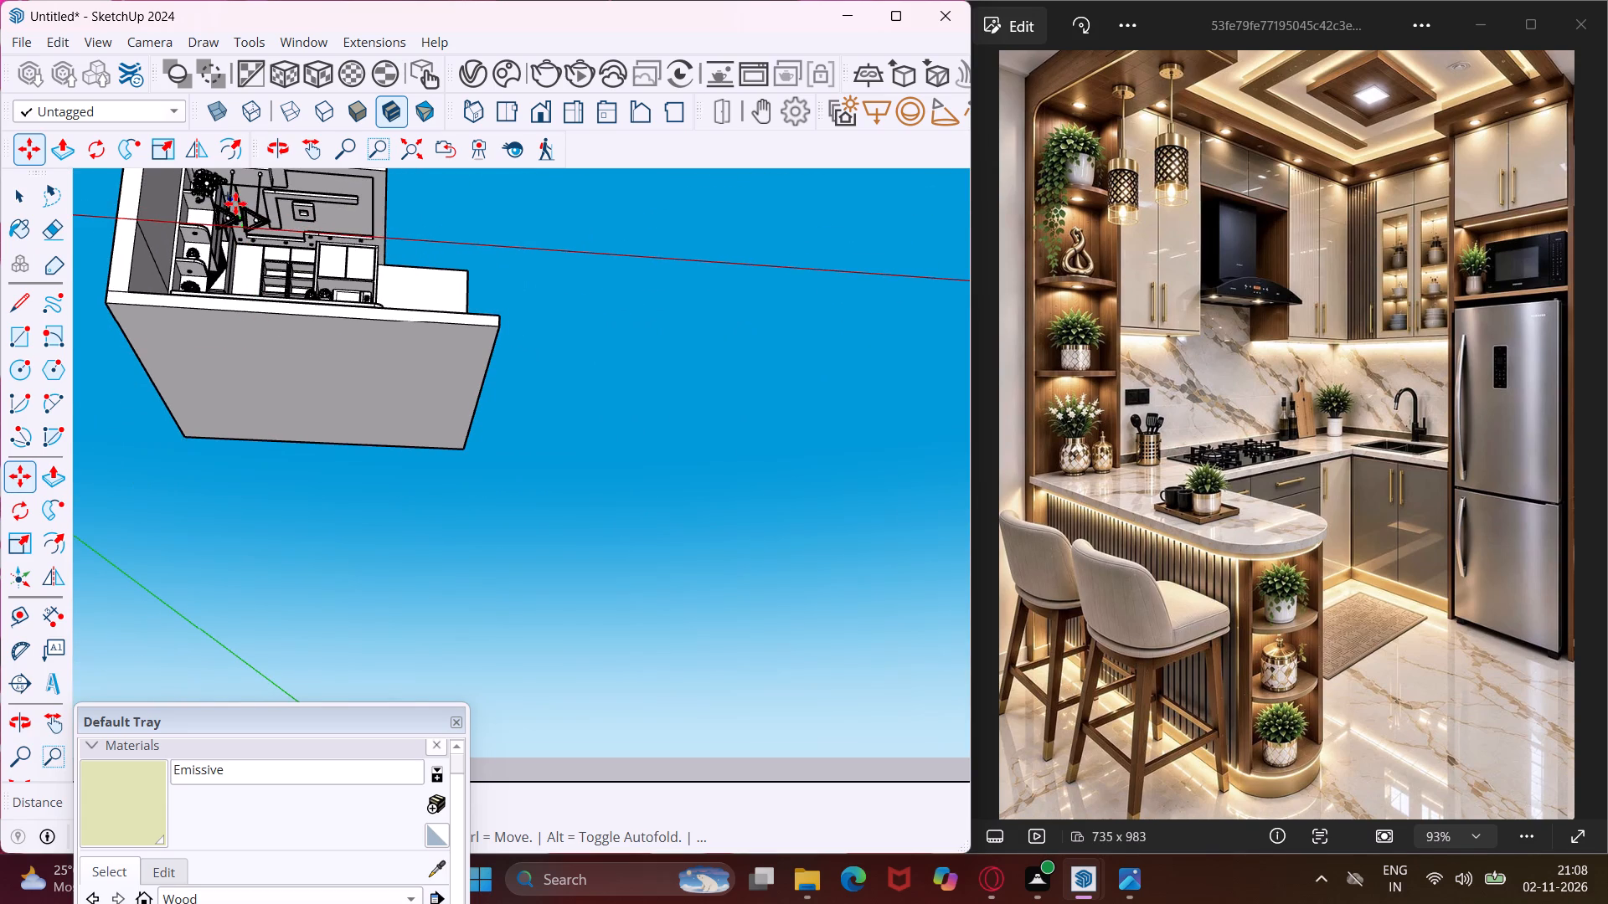
pyautogui.scroll(9, 235, 203)
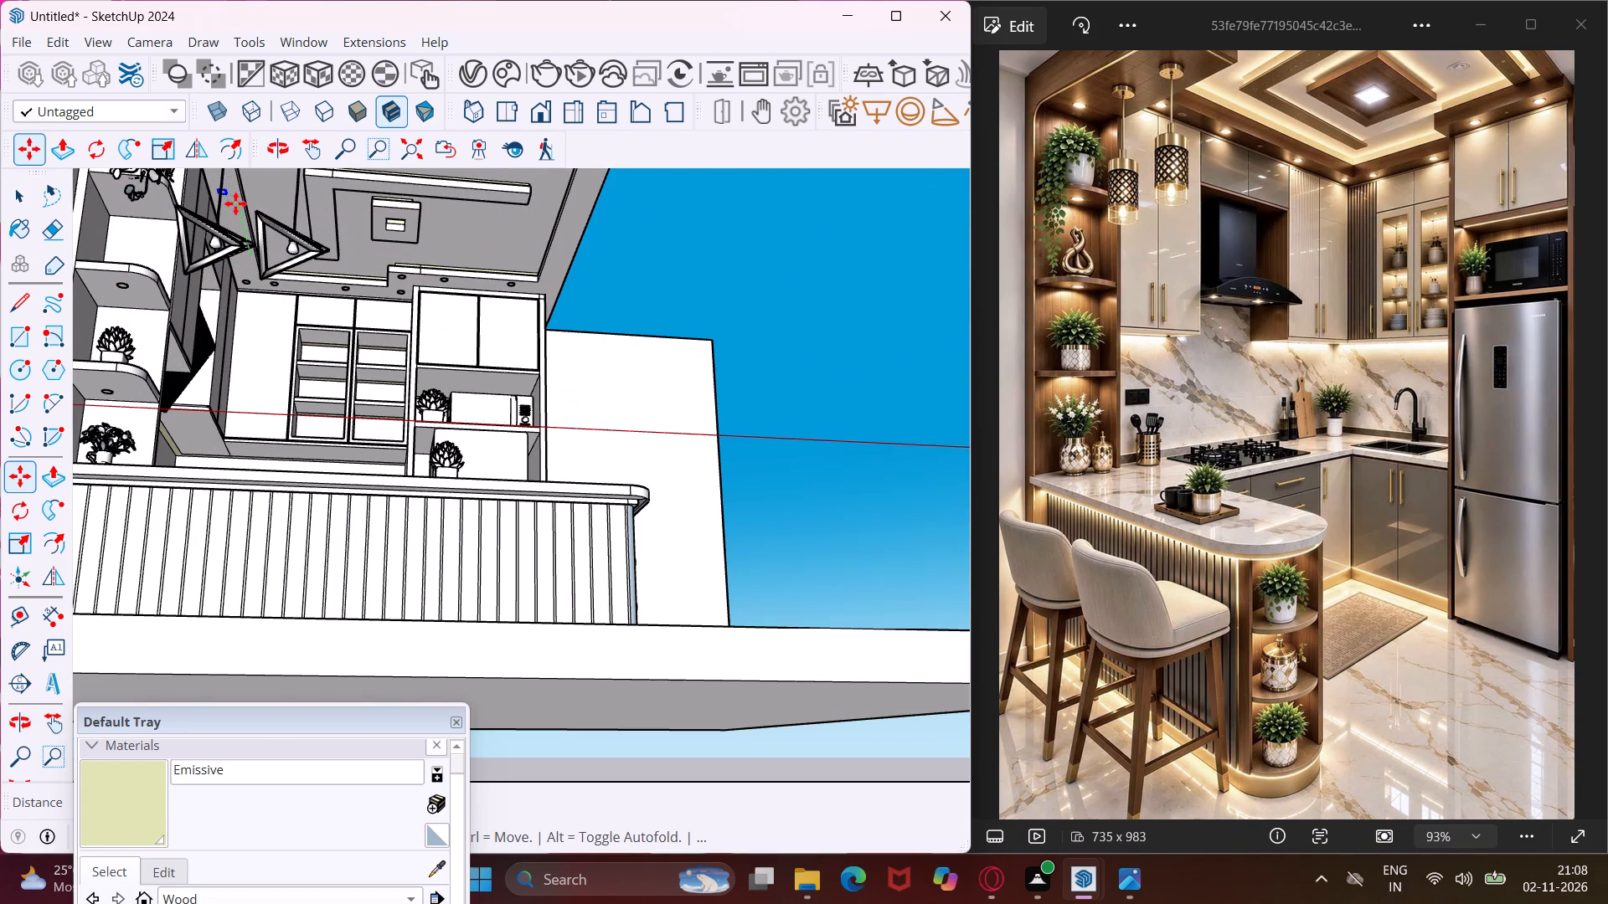
pyautogui.click(235, 203)
pyautogui.scroll(-5, 235, 203)
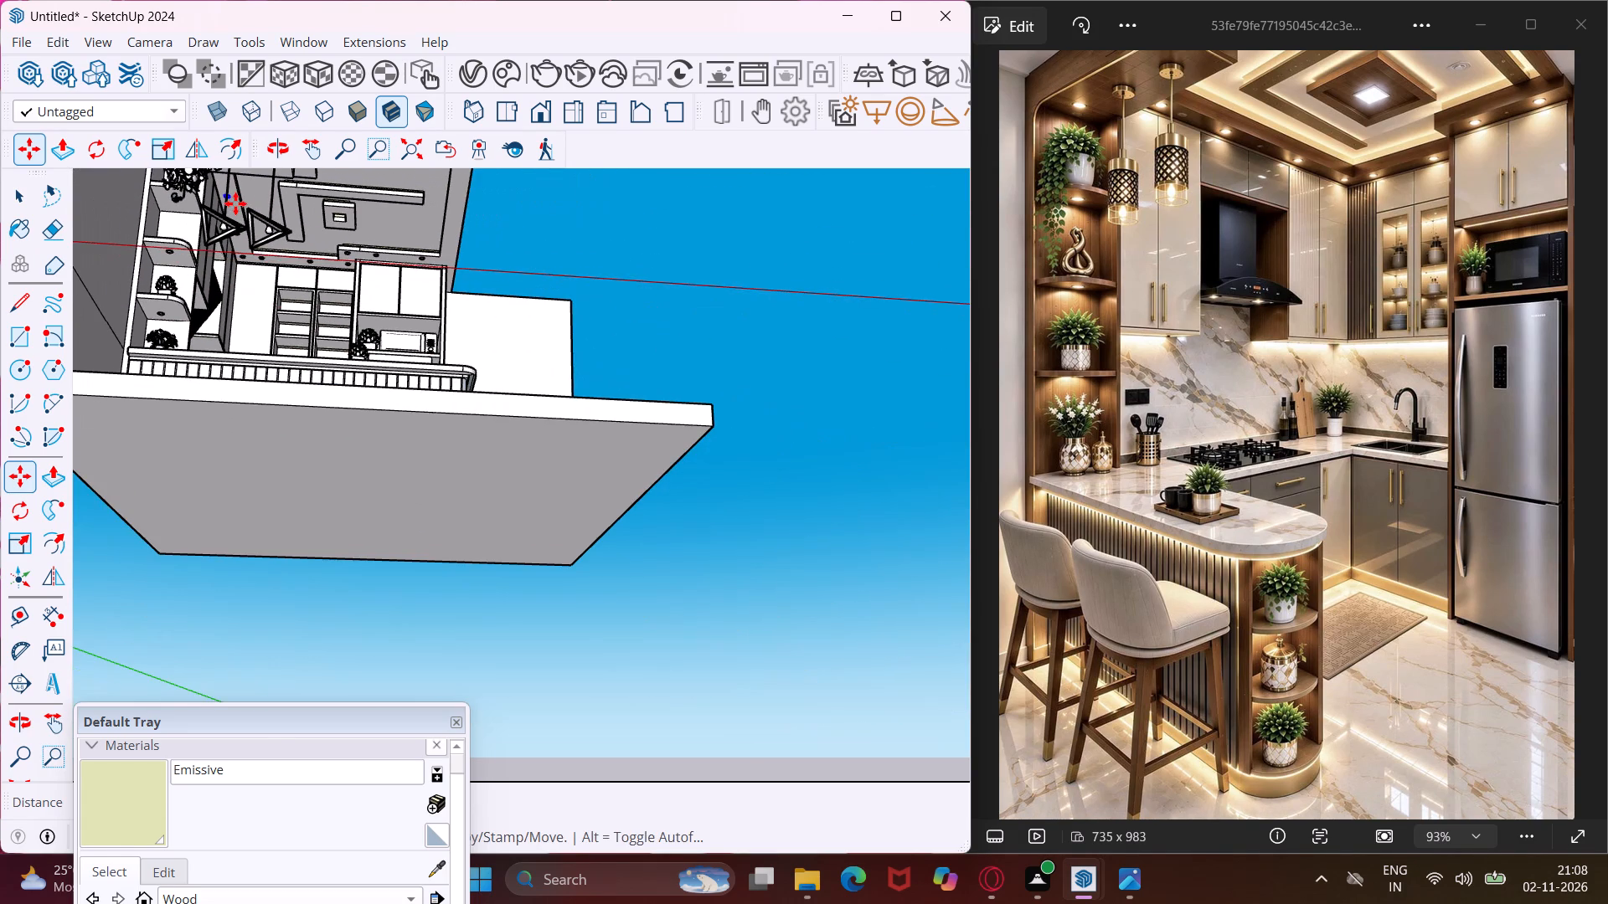
pyautogui.press('Escape')
pyautogui.press('space')
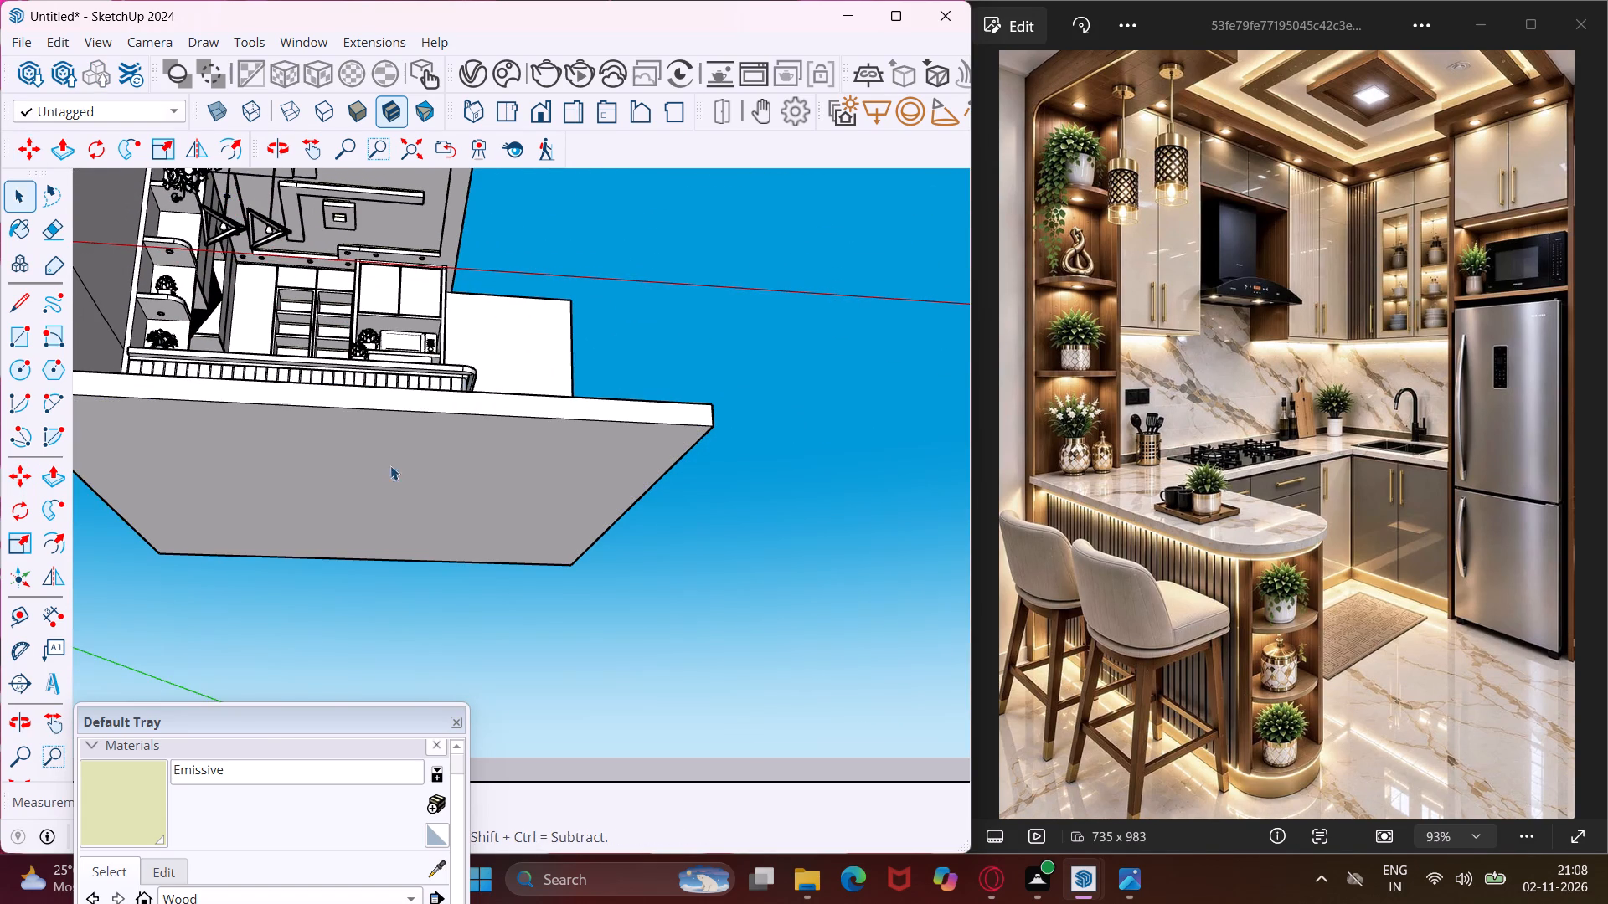
# Paint the upright and the rail above the plant on the bar counter's open end shelves with Wood Veneer 01.
pyautogui.scroll(5, 386, 280)
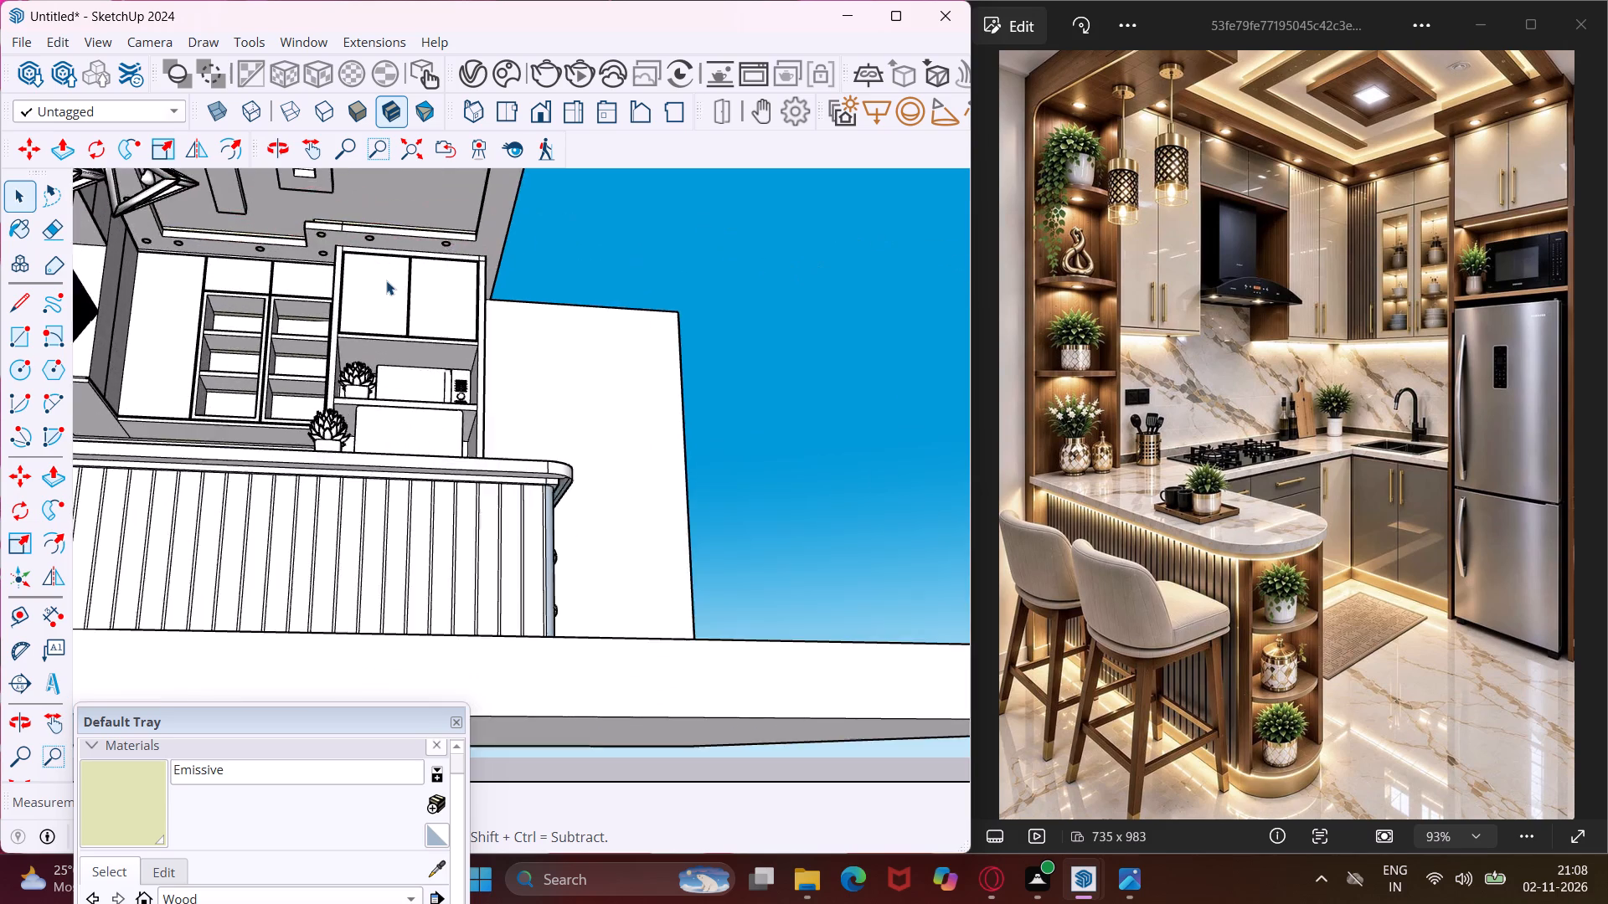
pyautogui.scroll(5, 386, 280)
pyautogui.moveTo(386, 280); pyautogui.dragTo(209, 470, button='middle')
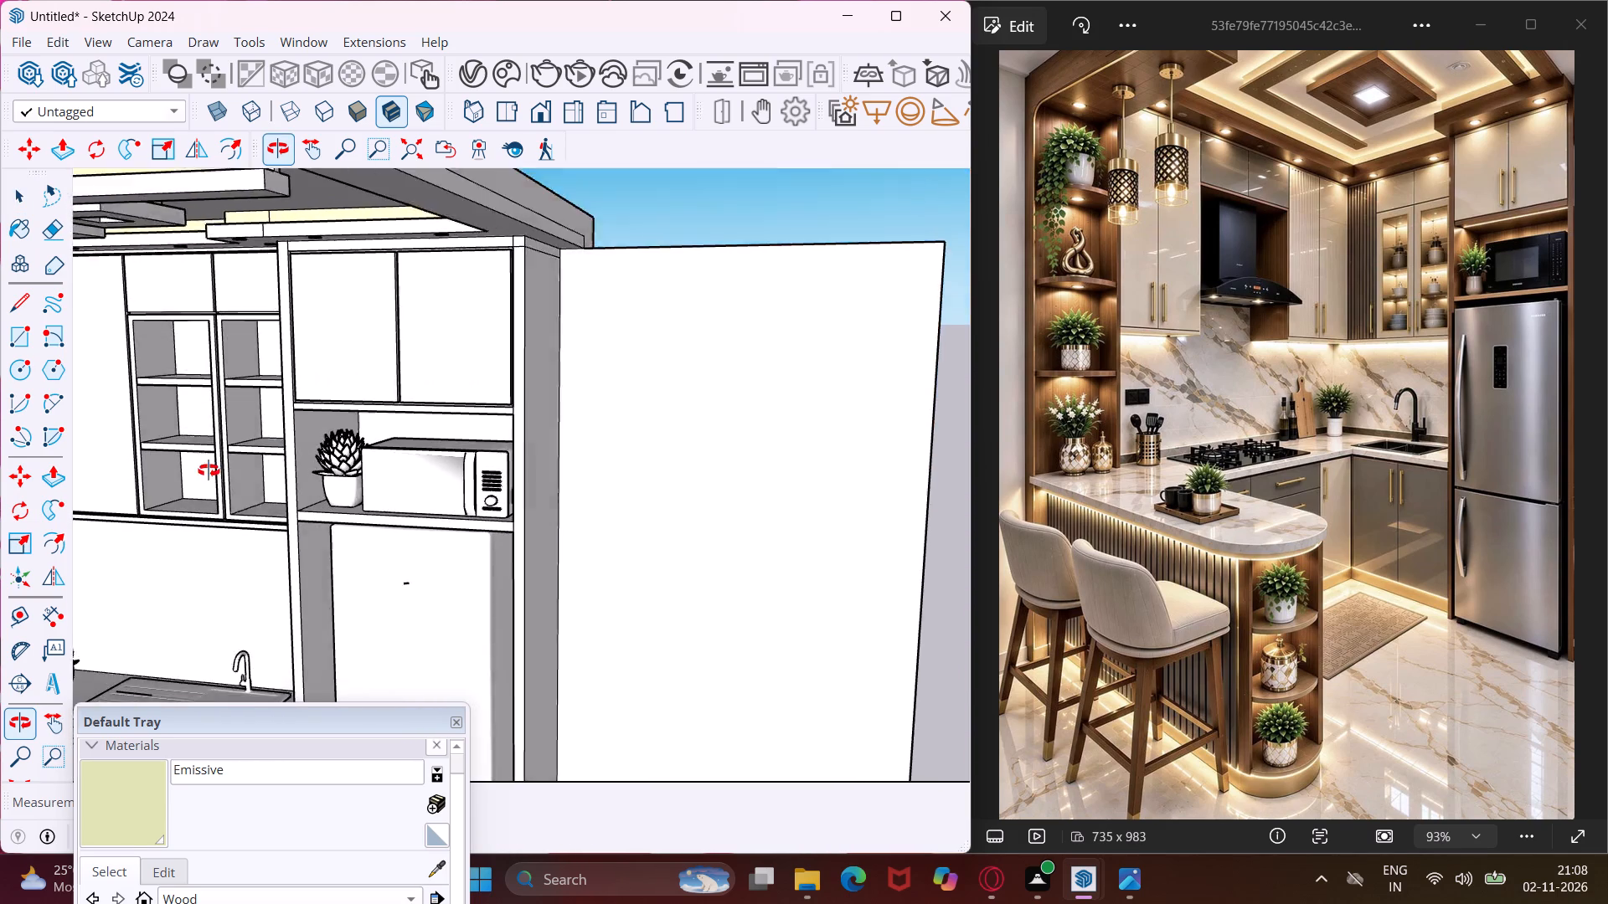
pyautogui.moveTo(209, 470); pyautogui.dragTo(204, 475, button='middle')
pyautogui.scroll(-5, 310, 411)
pyautogui.scroll(-5, 352, 353)
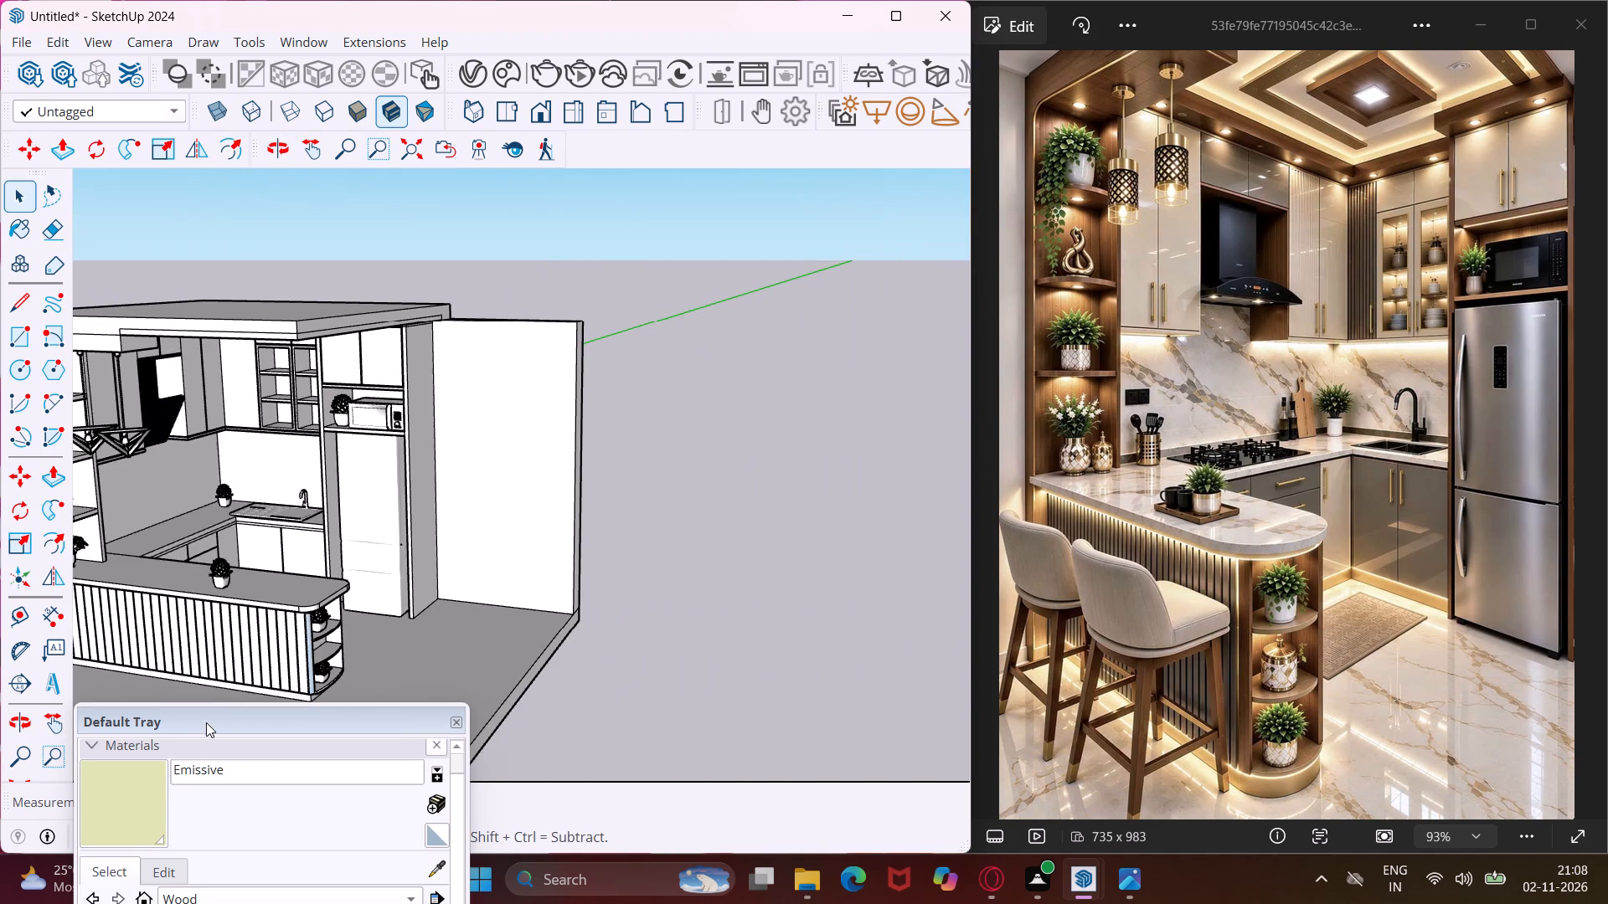
pyautogui.moveTo(227, 739); pyautogui.dragTo(296, 707)
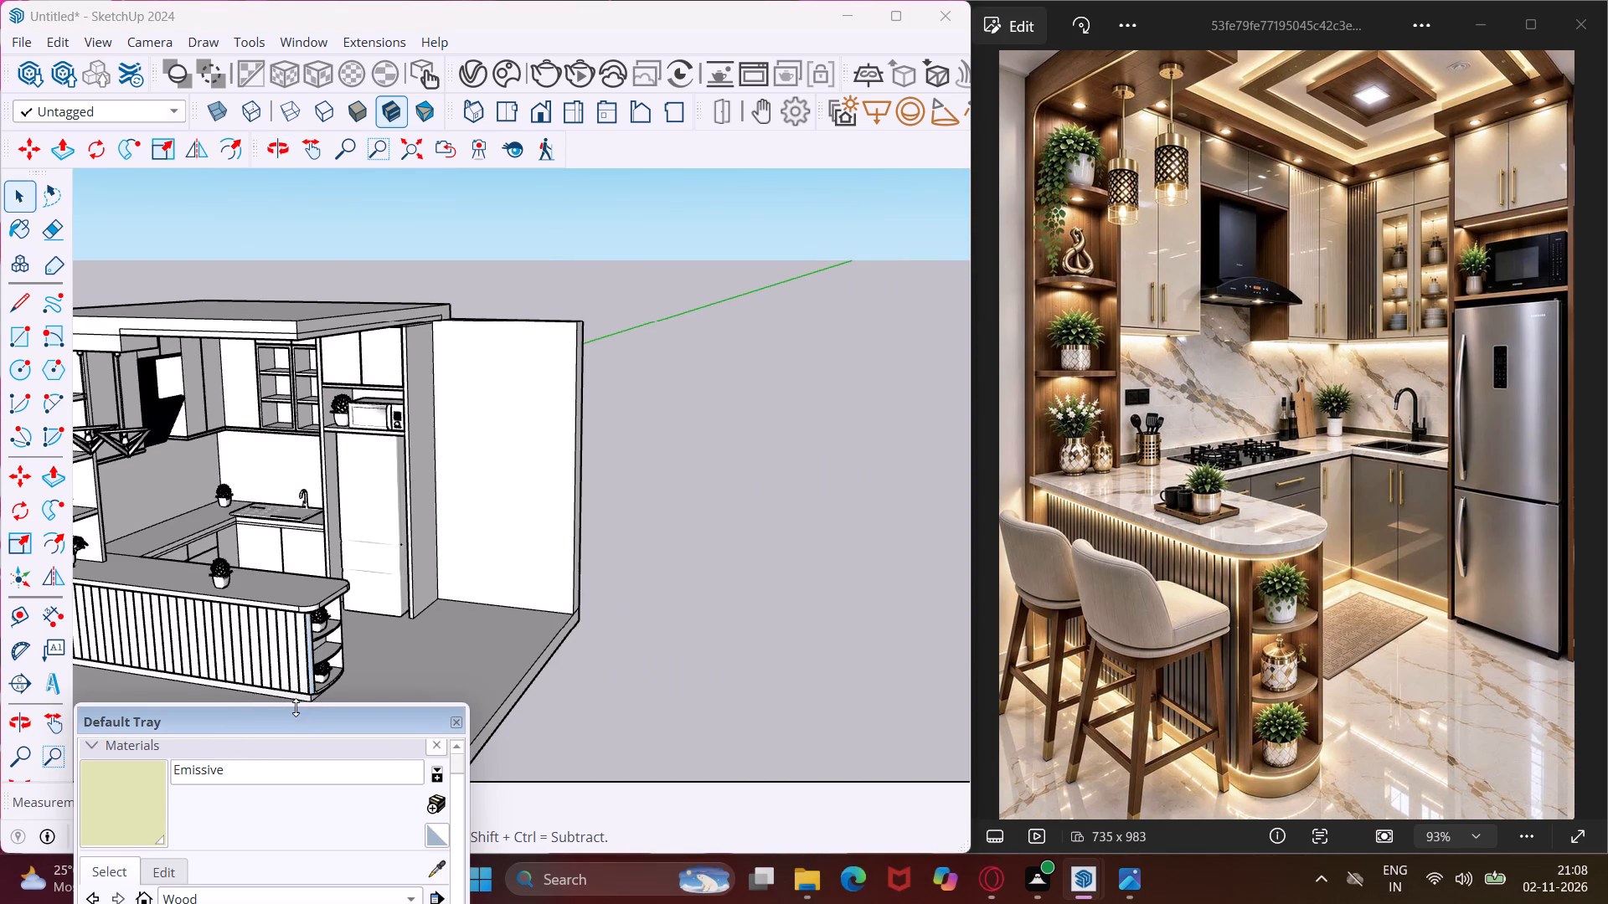
pyautogui.moveTo(296, 726); pyautogui.dragTo(831, 576)
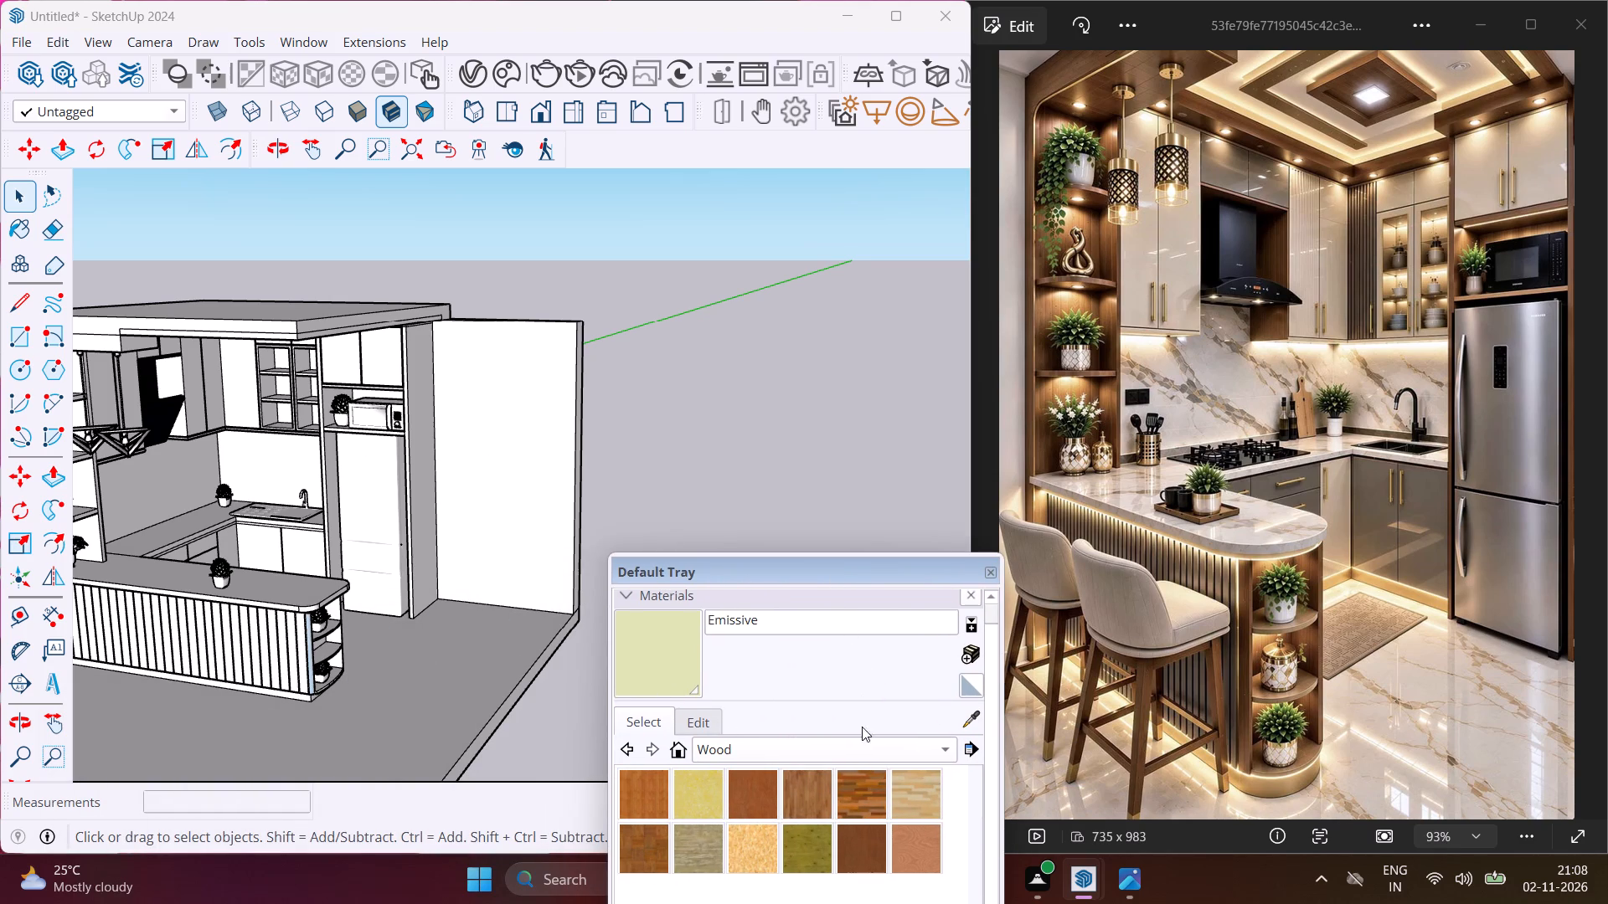
pyautogui.click(852, 838)
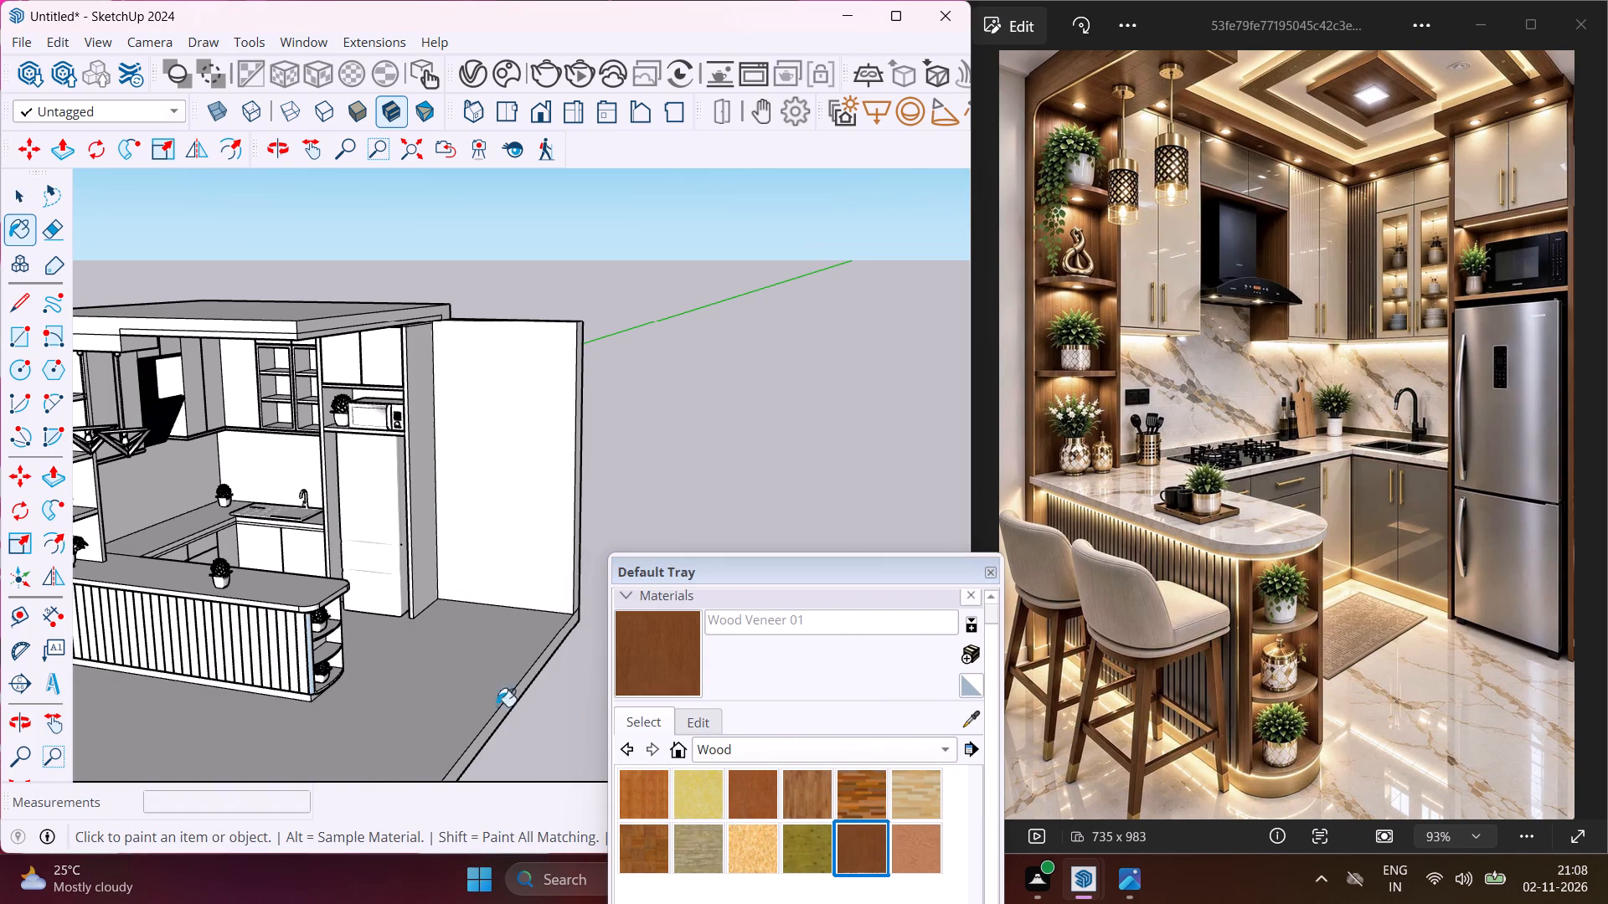
pyautogui.scroll(12, 312, 623)
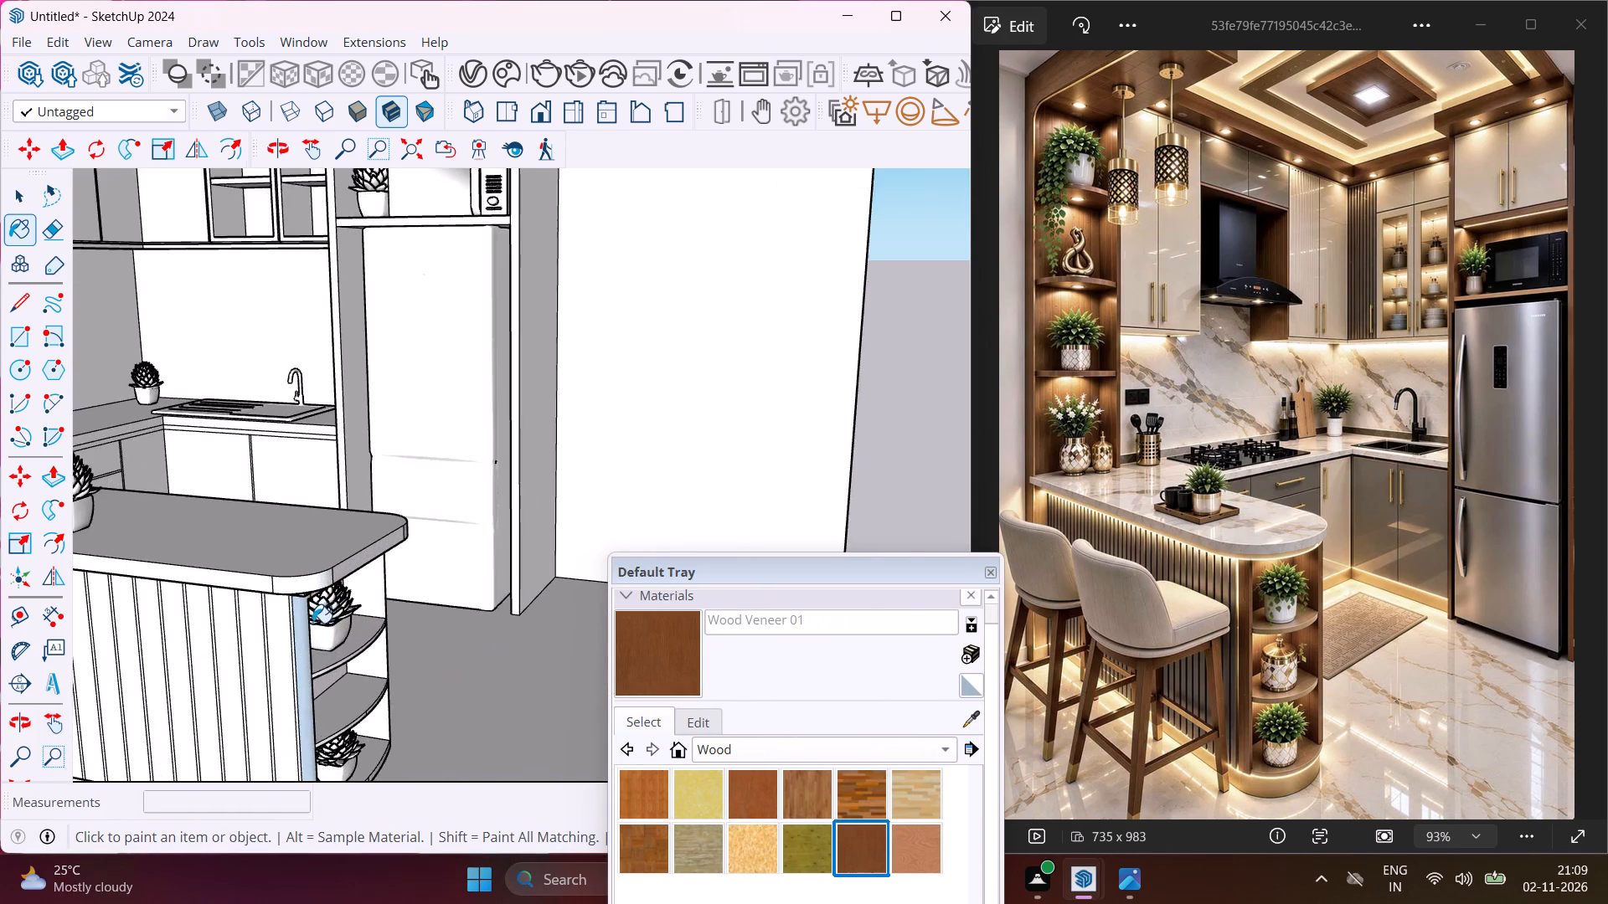
pyautogui.scroll(8, 312, 623)
pyautogui.click(294, 620)
pyautogui.scroll(4, 294, 620)
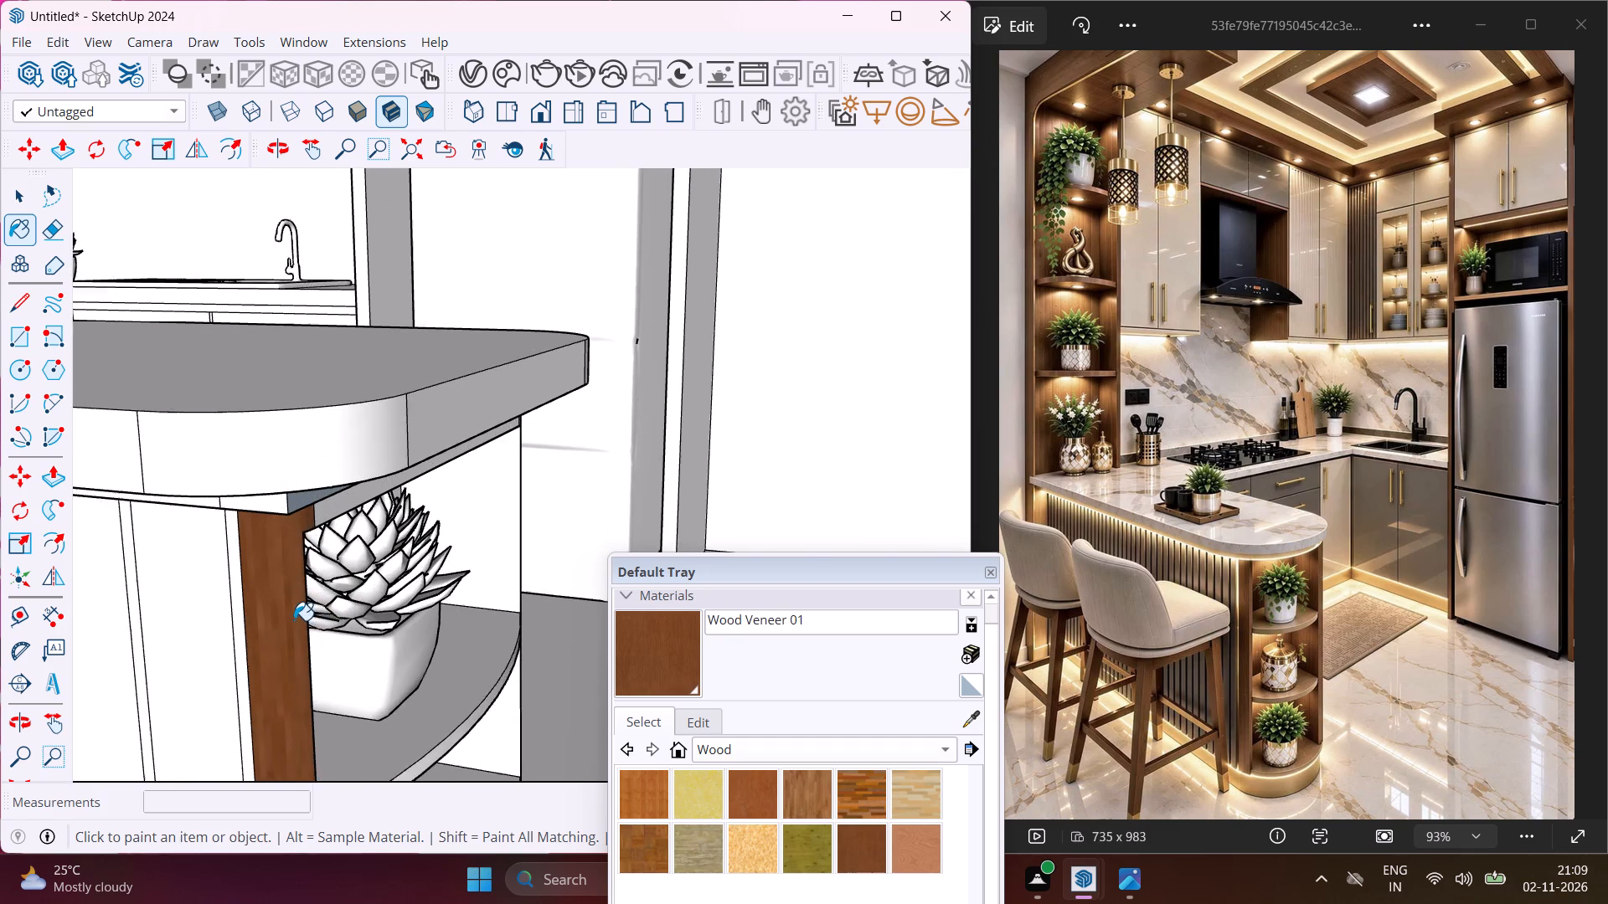
pyautogui.scroll(4, 294, 620)
pyautogui.click(349, 461)
# Paint the band directly beneath the bar countertop, around the corner and along the fluted side, with Wood Veneer 01.
pyautogui.moveTo(348, 455); pyautogui.dragTo(359, 367, button='middle')
pyautogui.scroll(1, 348, 455)
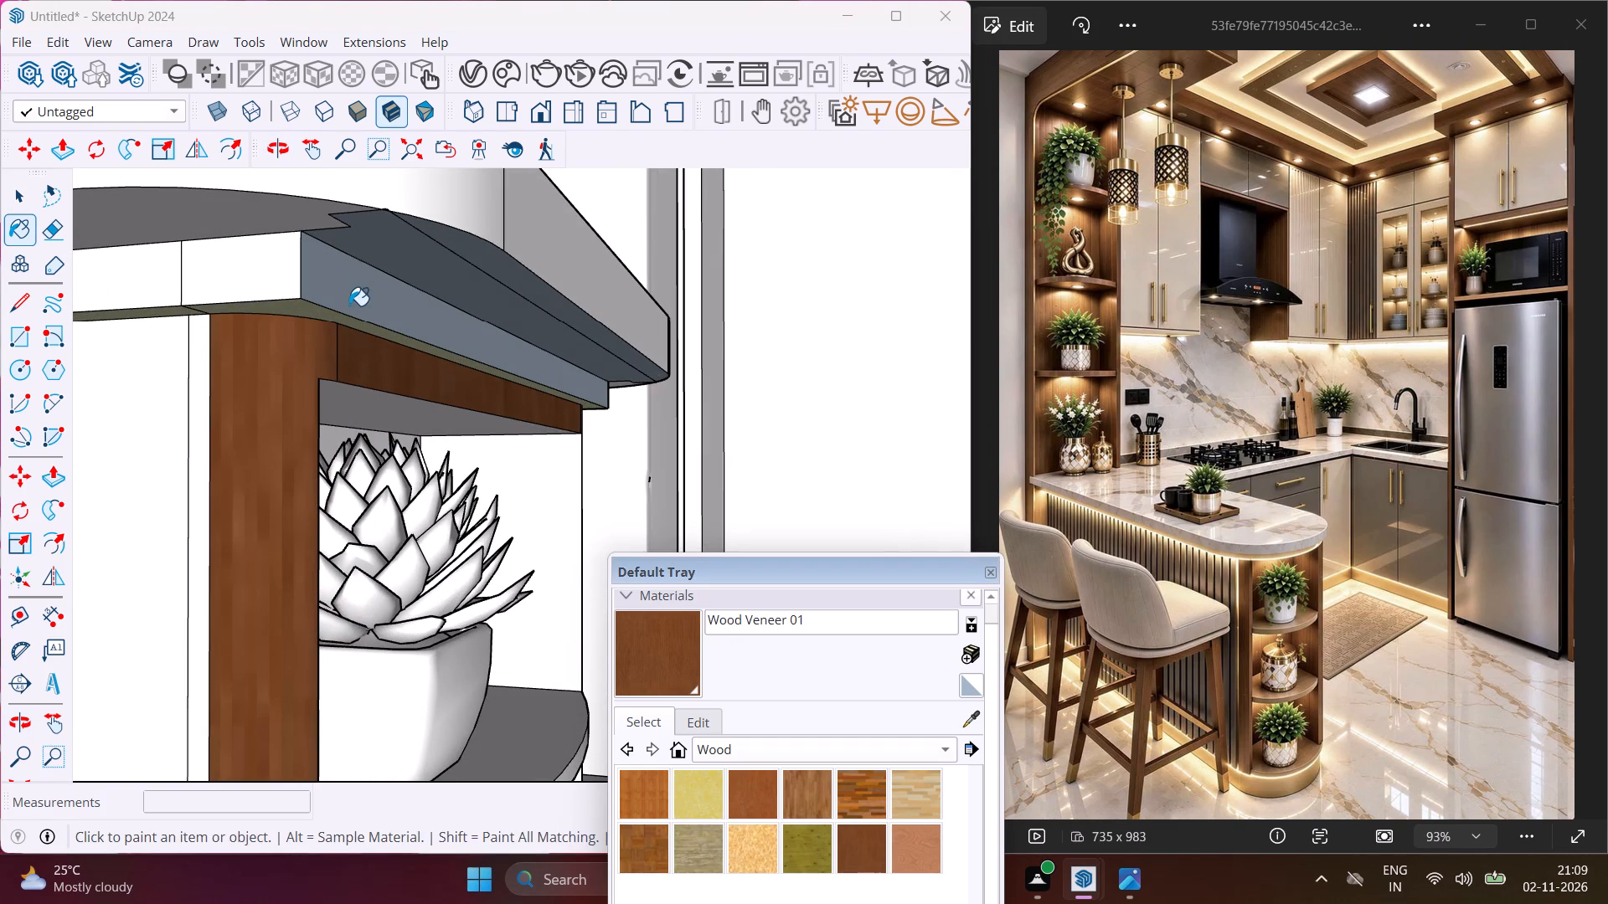
pyautogui.click(349, 301)
pyautogui.click(286, 282)
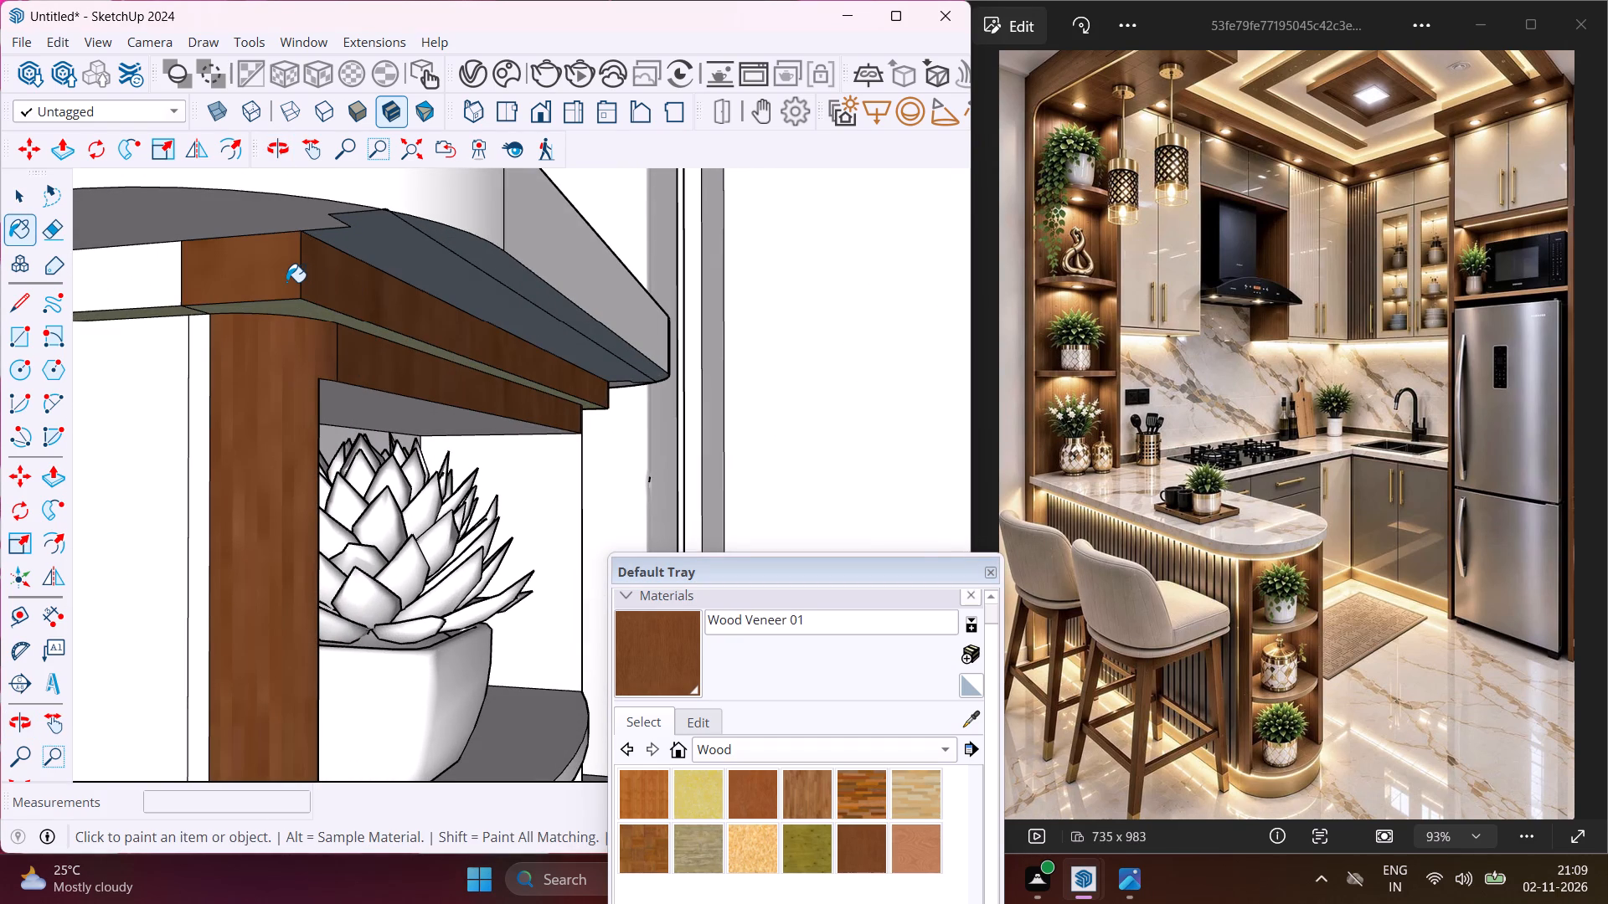
pyautogui.scroll(-4, 286, 282)
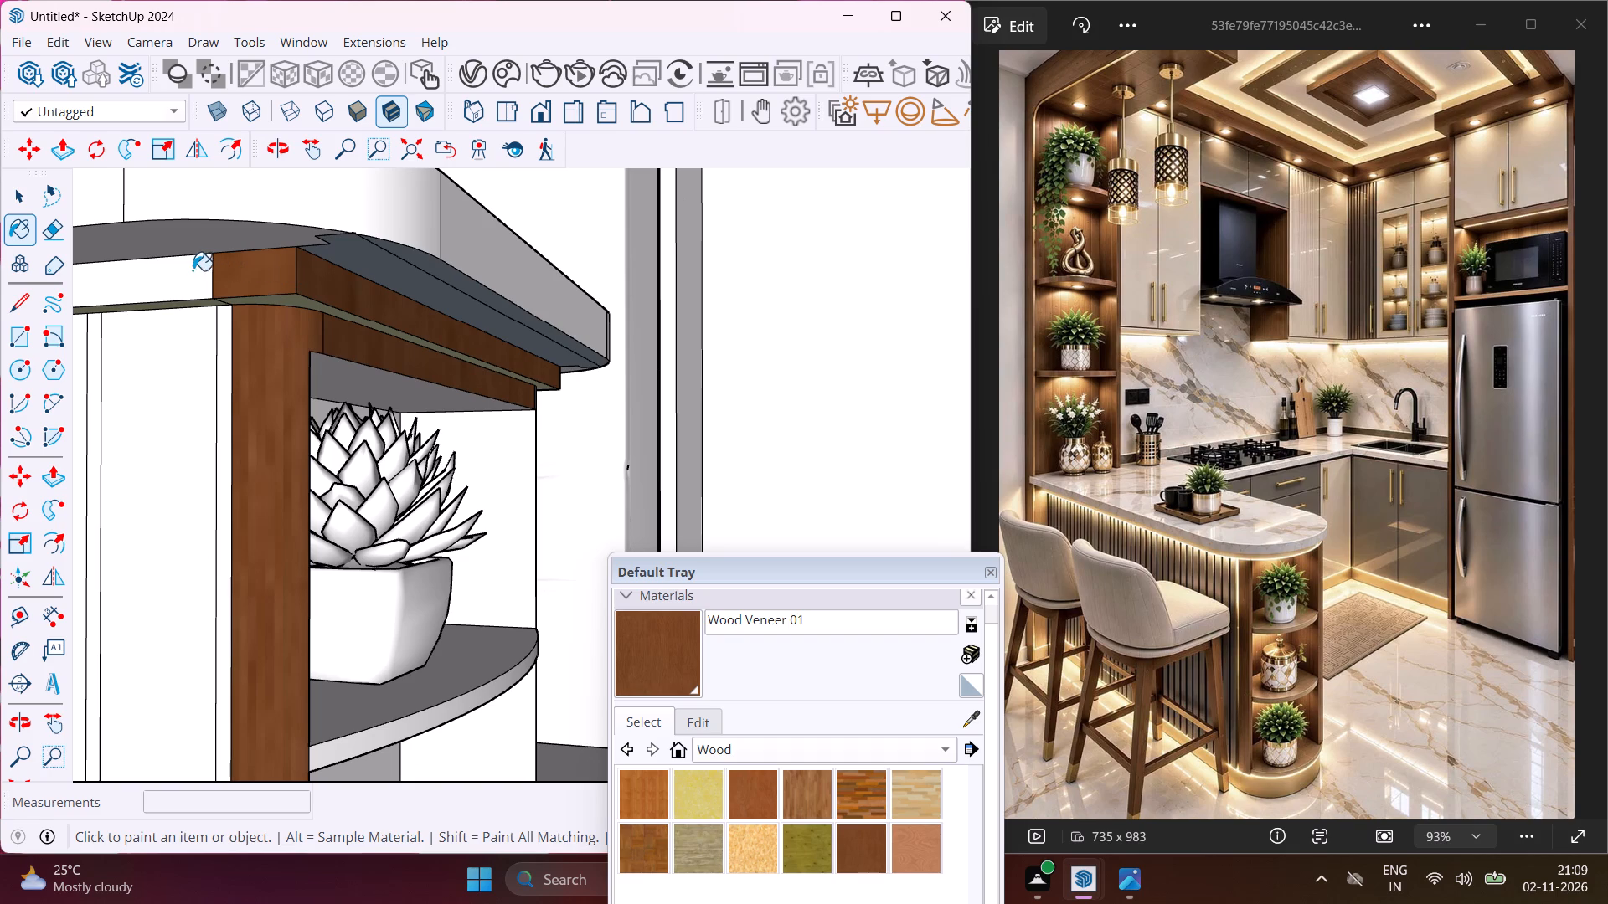
pyautogui.click(186, 271)
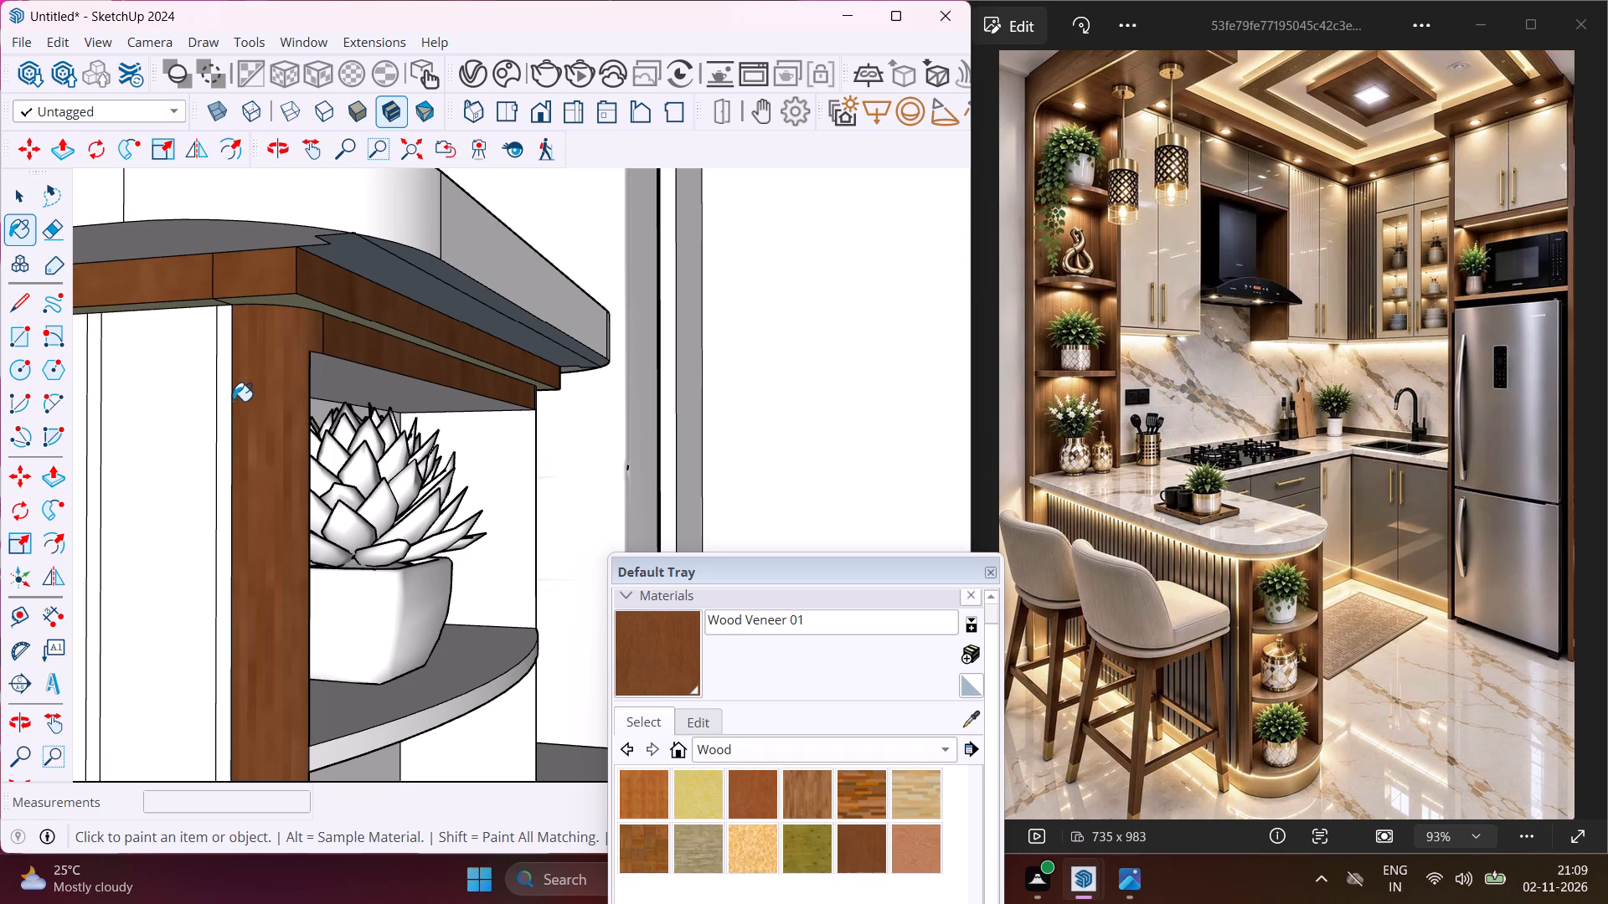
# Paint the top open compartment's back, side, shelf surface and underside behind the plant with Wood Veneer 01.
pyautogui.scroll(3, 233, 401)
pyautogui.scroll(-5, 233, 401)
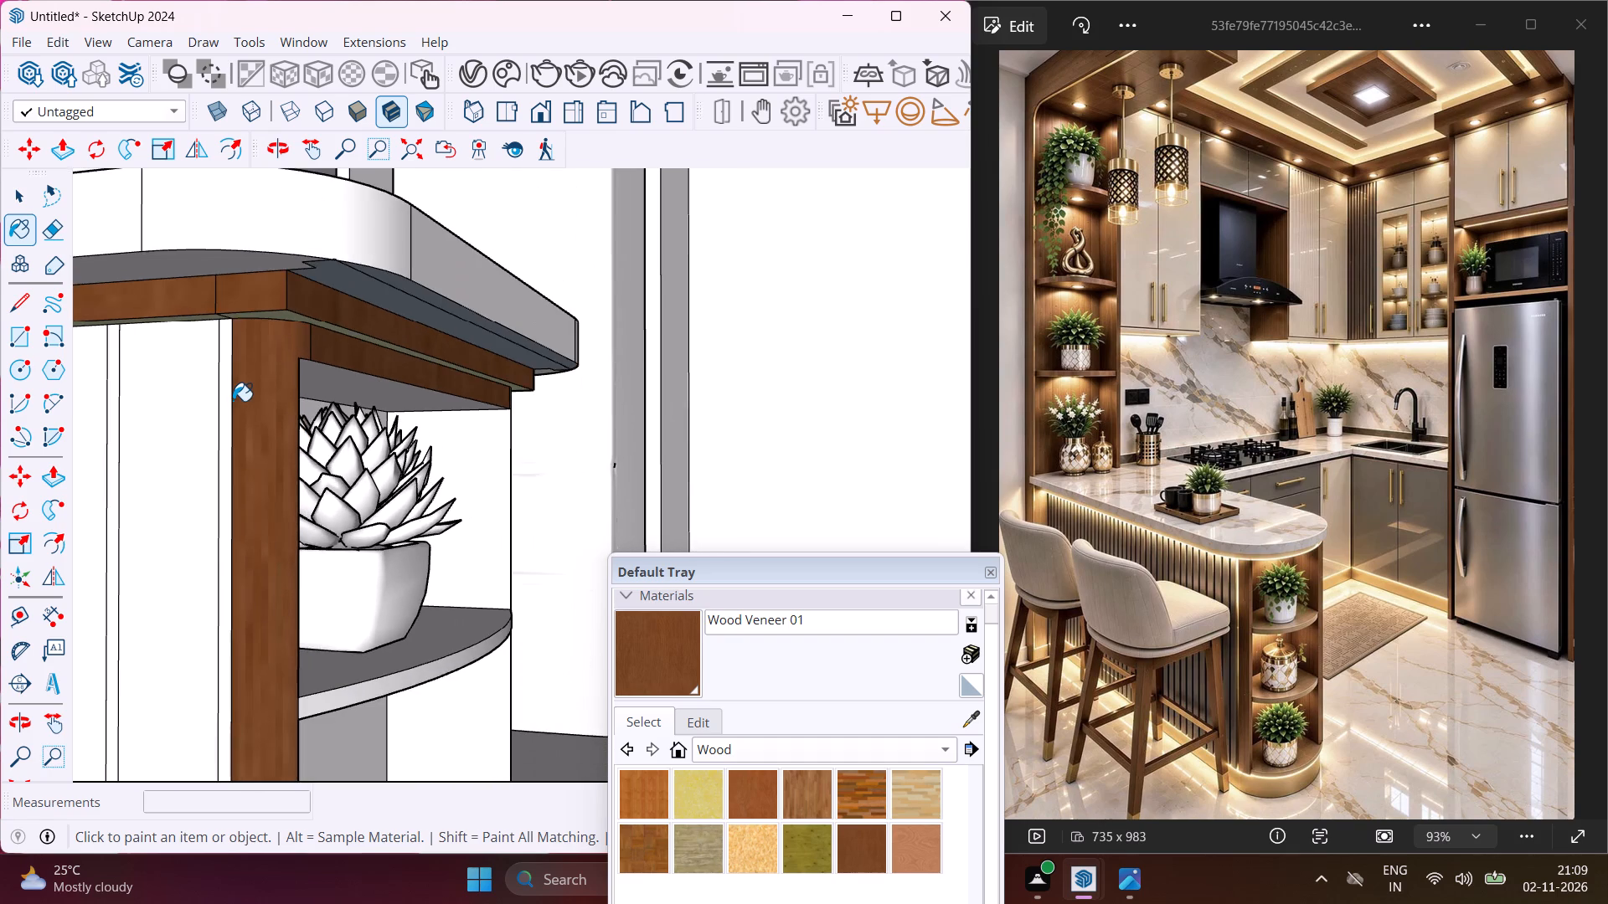
pyautogui.scroll(-4, 233, 401)
pyautogui.scroll(4, 396, 422)
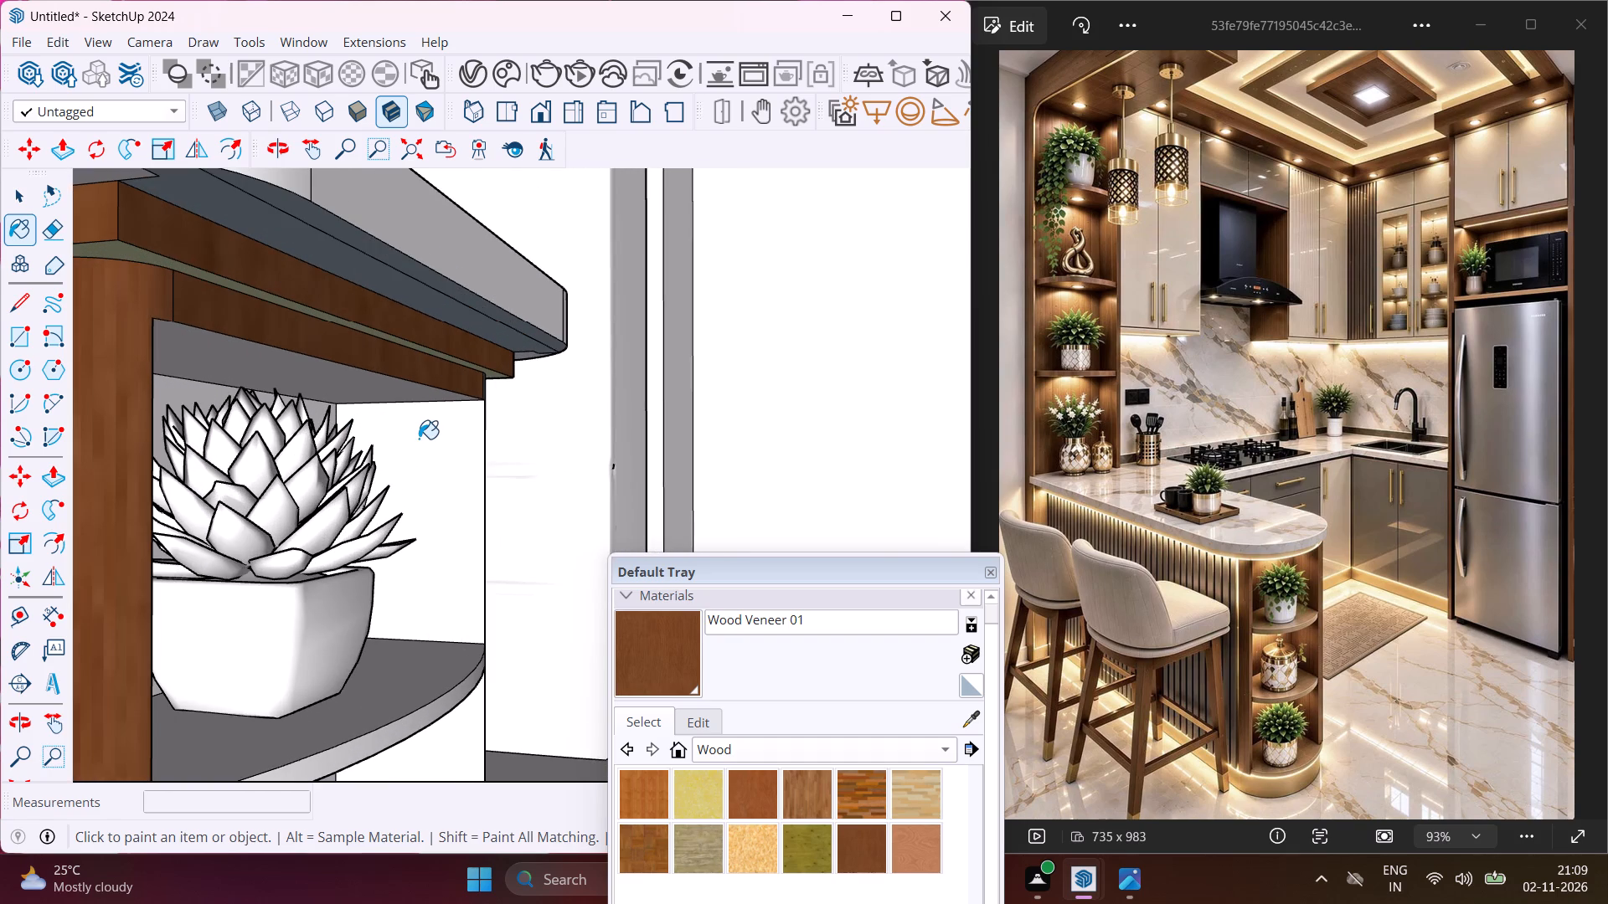
pyautogui.click(419, 439)
pyautogui.click(428, 664)
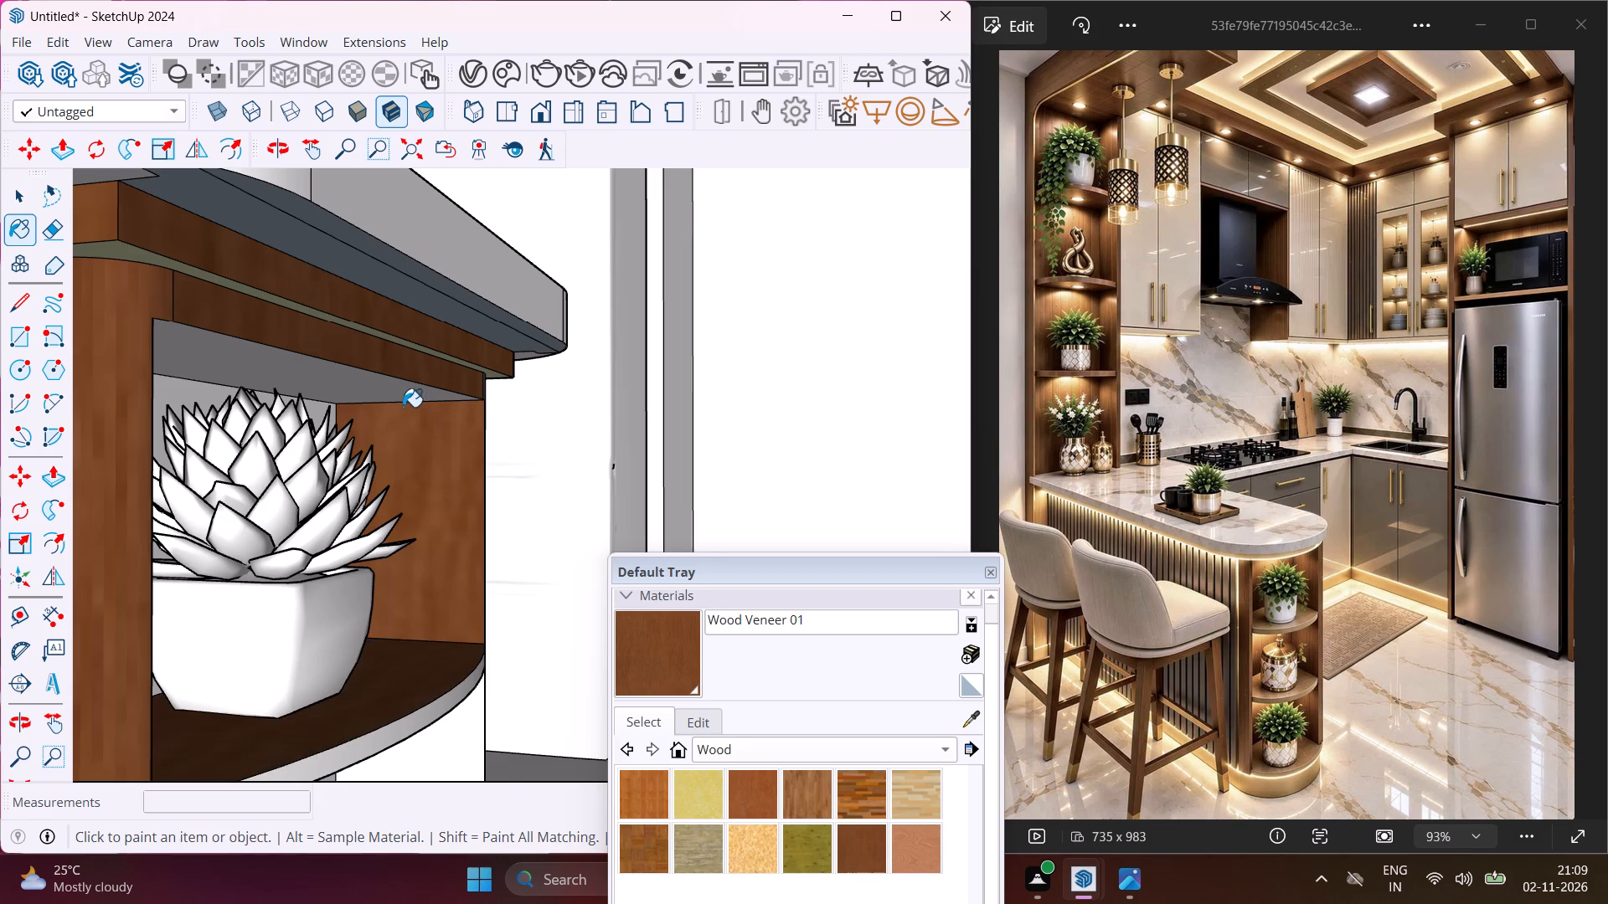
pyautogui.scroll(2, 403, 407)
pyautogui.click(391, 388)
pyautogui.click(316, 419)
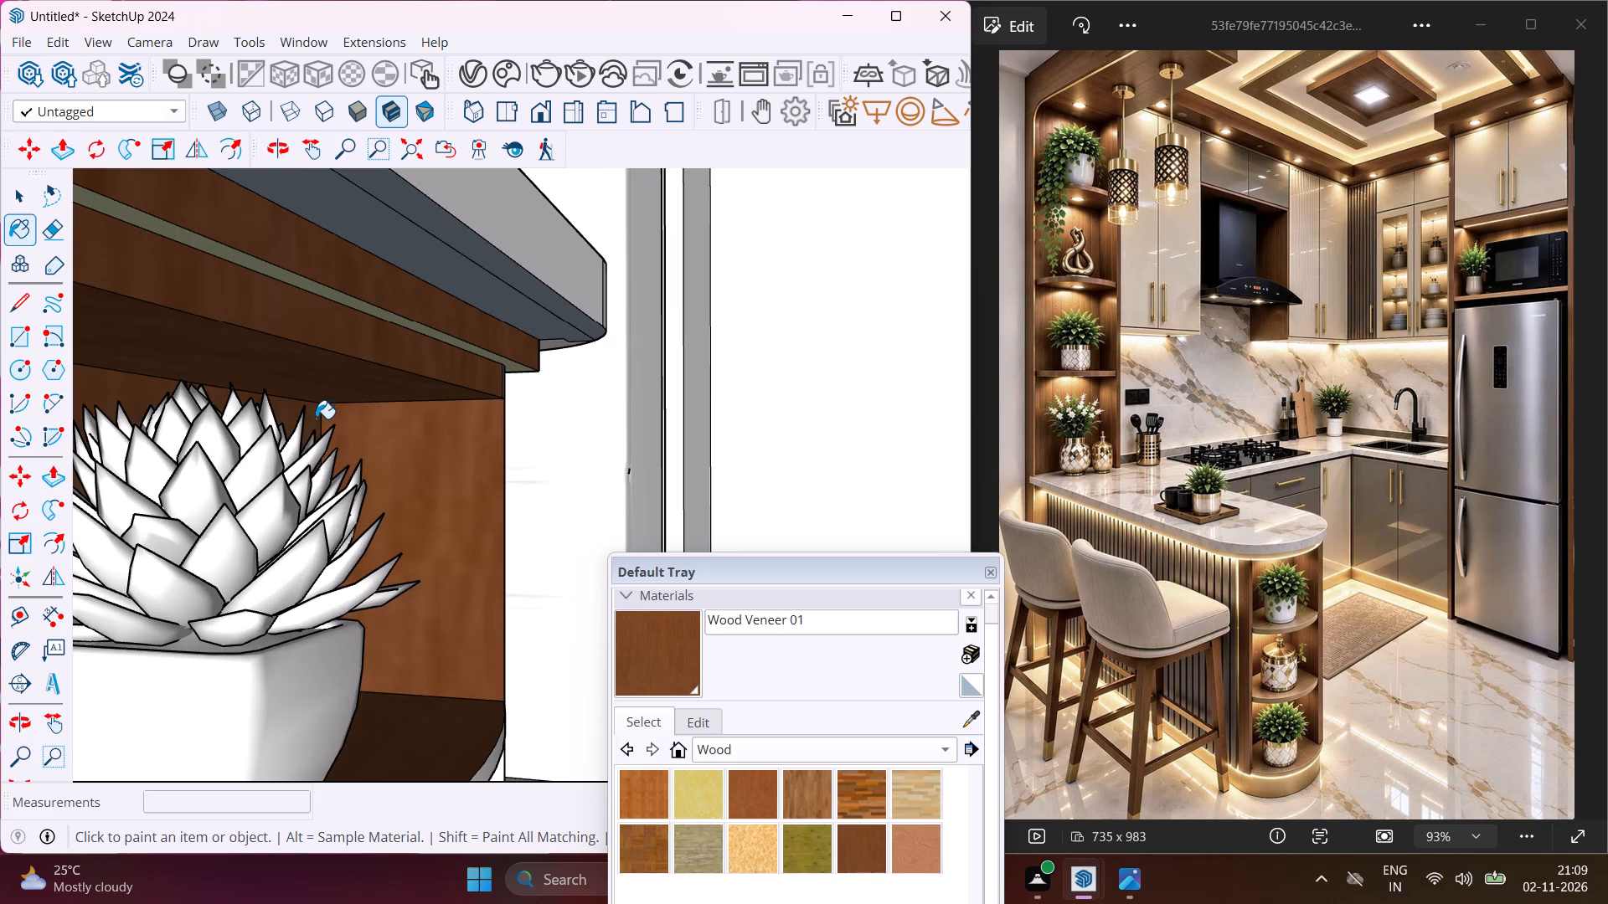
# Paint the top compartment's remaining inner side, beside the fluted panelling, with Wood Veneer 01.
pyautogui.scroll(-6, 413, 462)
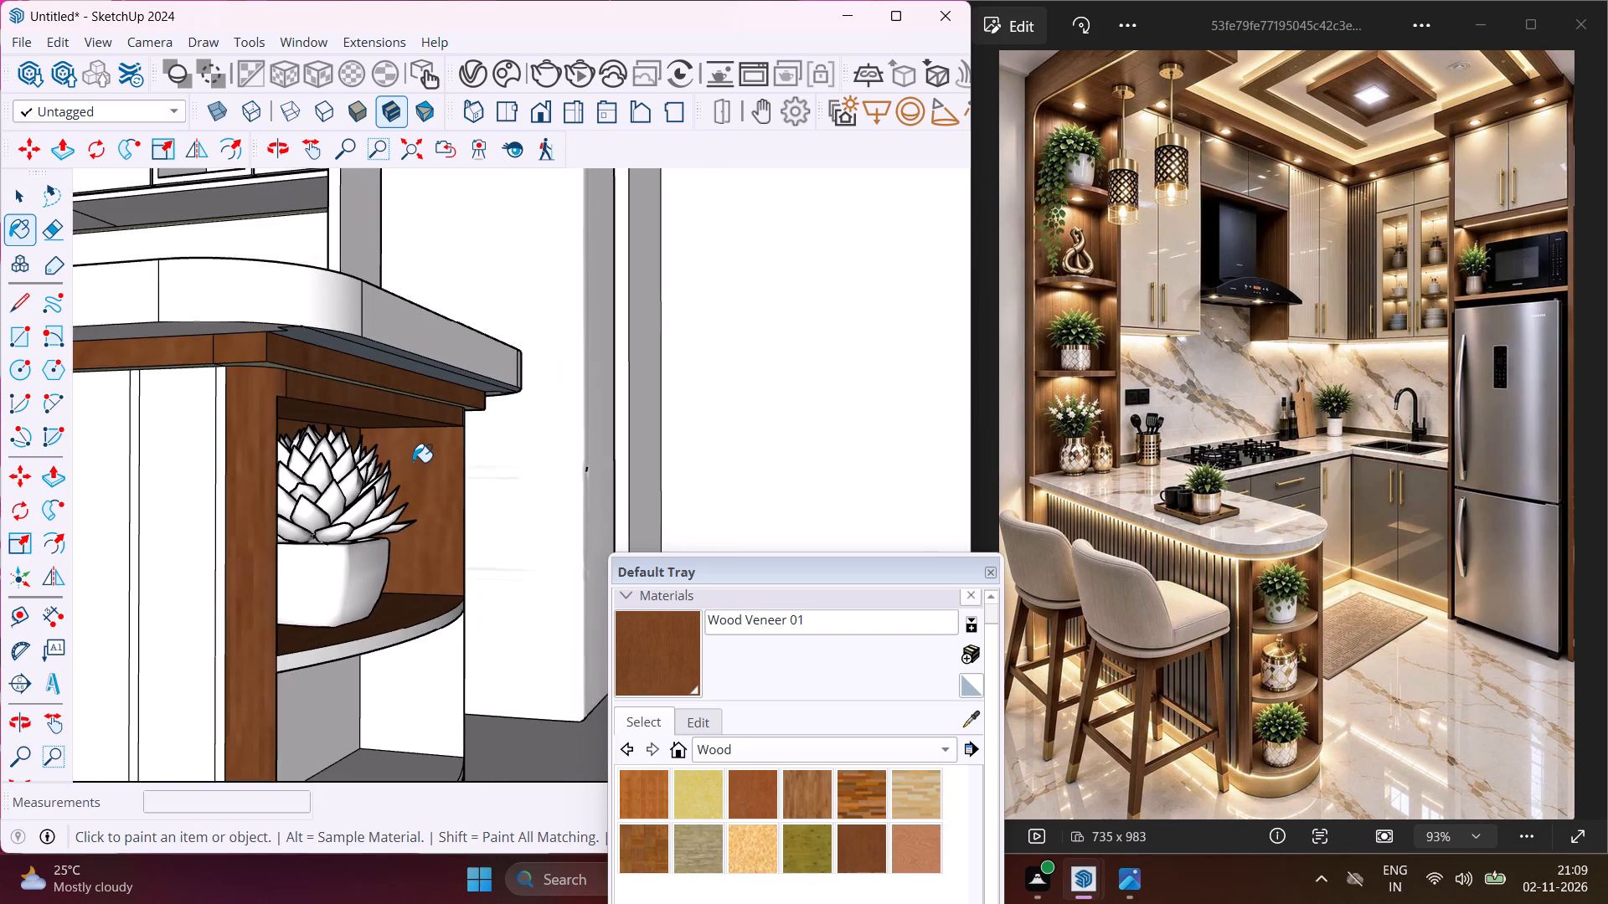
pyautogui.scroll(-4, 410, 452)
pyautogui.moveTo(408, 468); pyautogui.dragTo(177, 509, button='middle')
pyautogui.scroll(2, 266, 546)
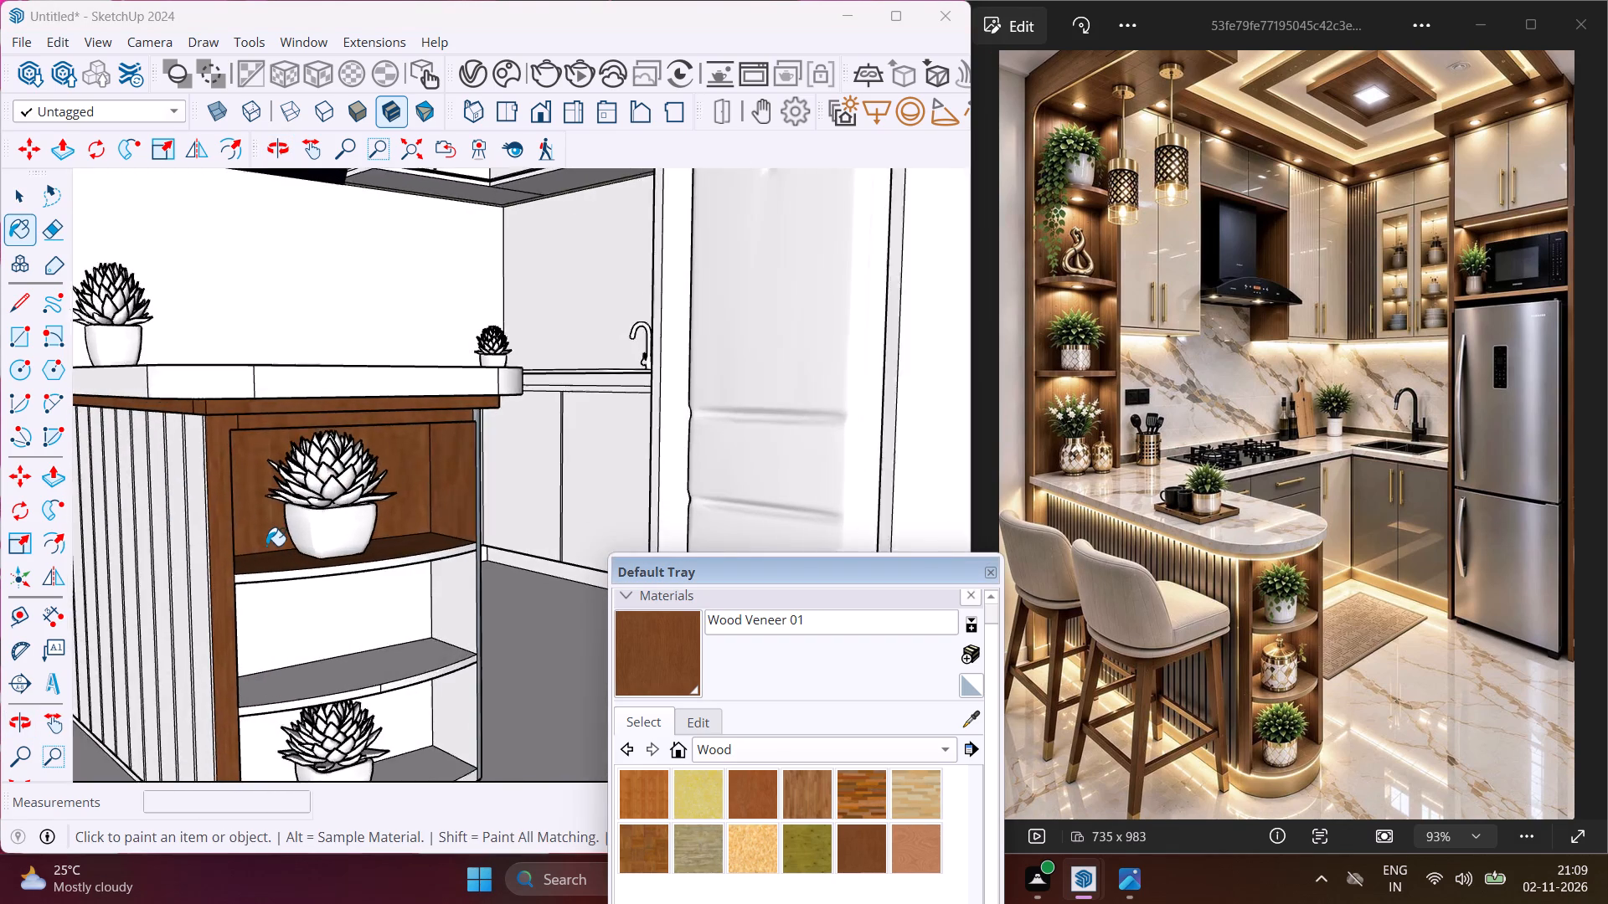
pyautogui.scroll(2, 266, 546)
pyautogui.moveTo(266, 546); pyautogui.dragTo(70, 534, button='middle')
pyautogui.scroll(4, 243, 496)
pyautogui.click(236, 490)
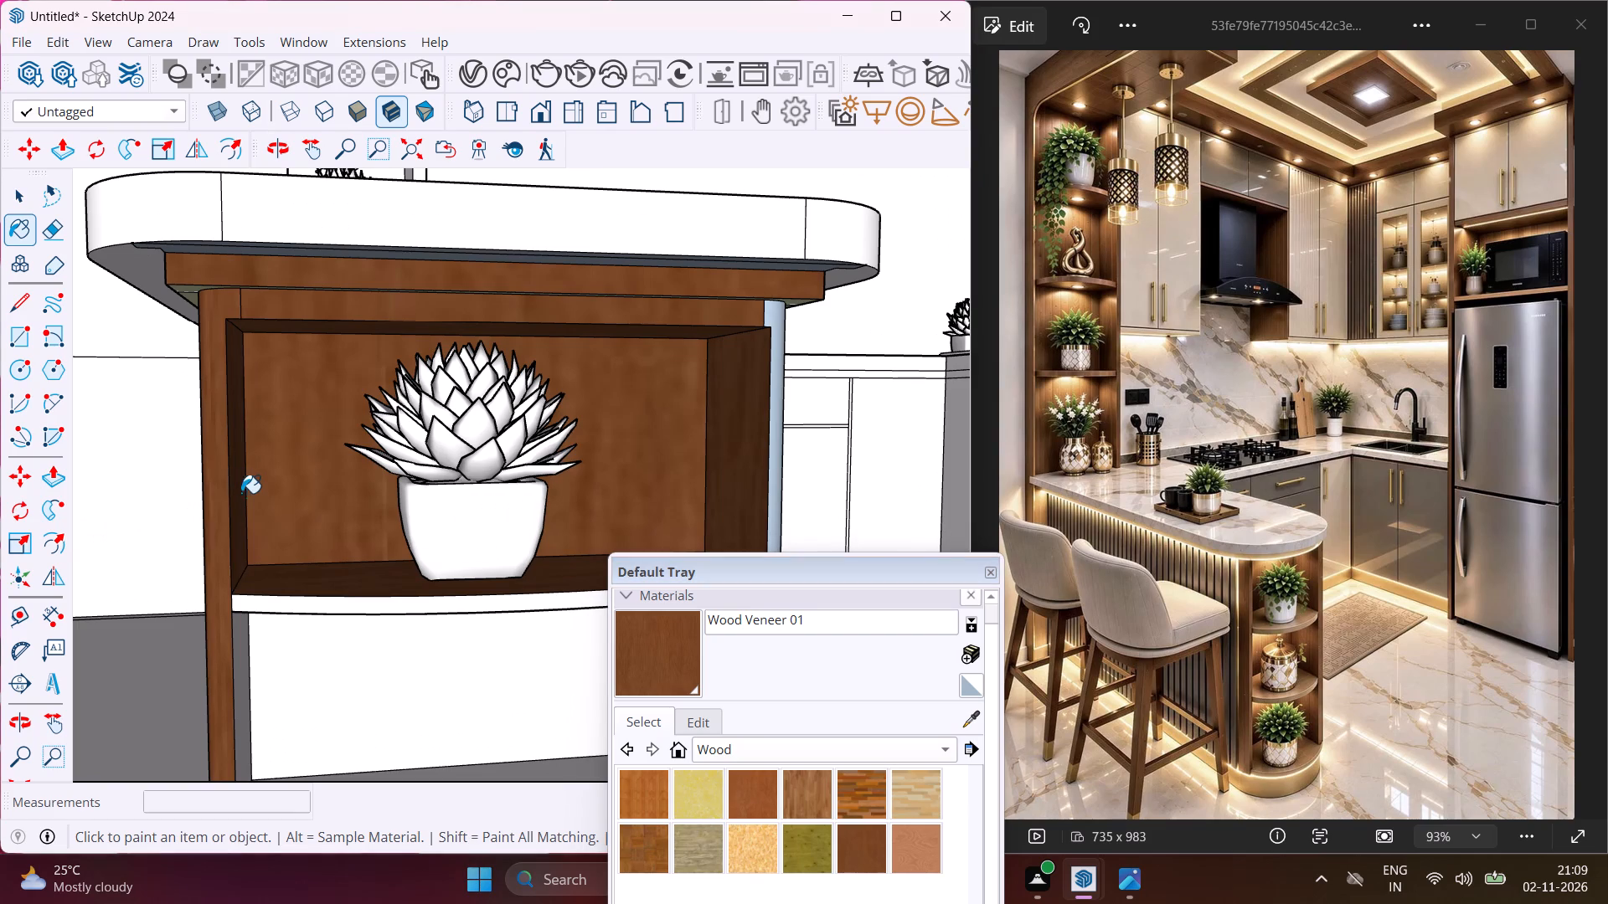
# Paint the middle compartment's back panel, inner side and underside, plus the front edge of the shelf above it, with Wood Veneer 01.
pyautogui.click(304, 641)
pyautogui.moveTo(301, 638); pyautogui.dragTo(310, 547, button='middle')
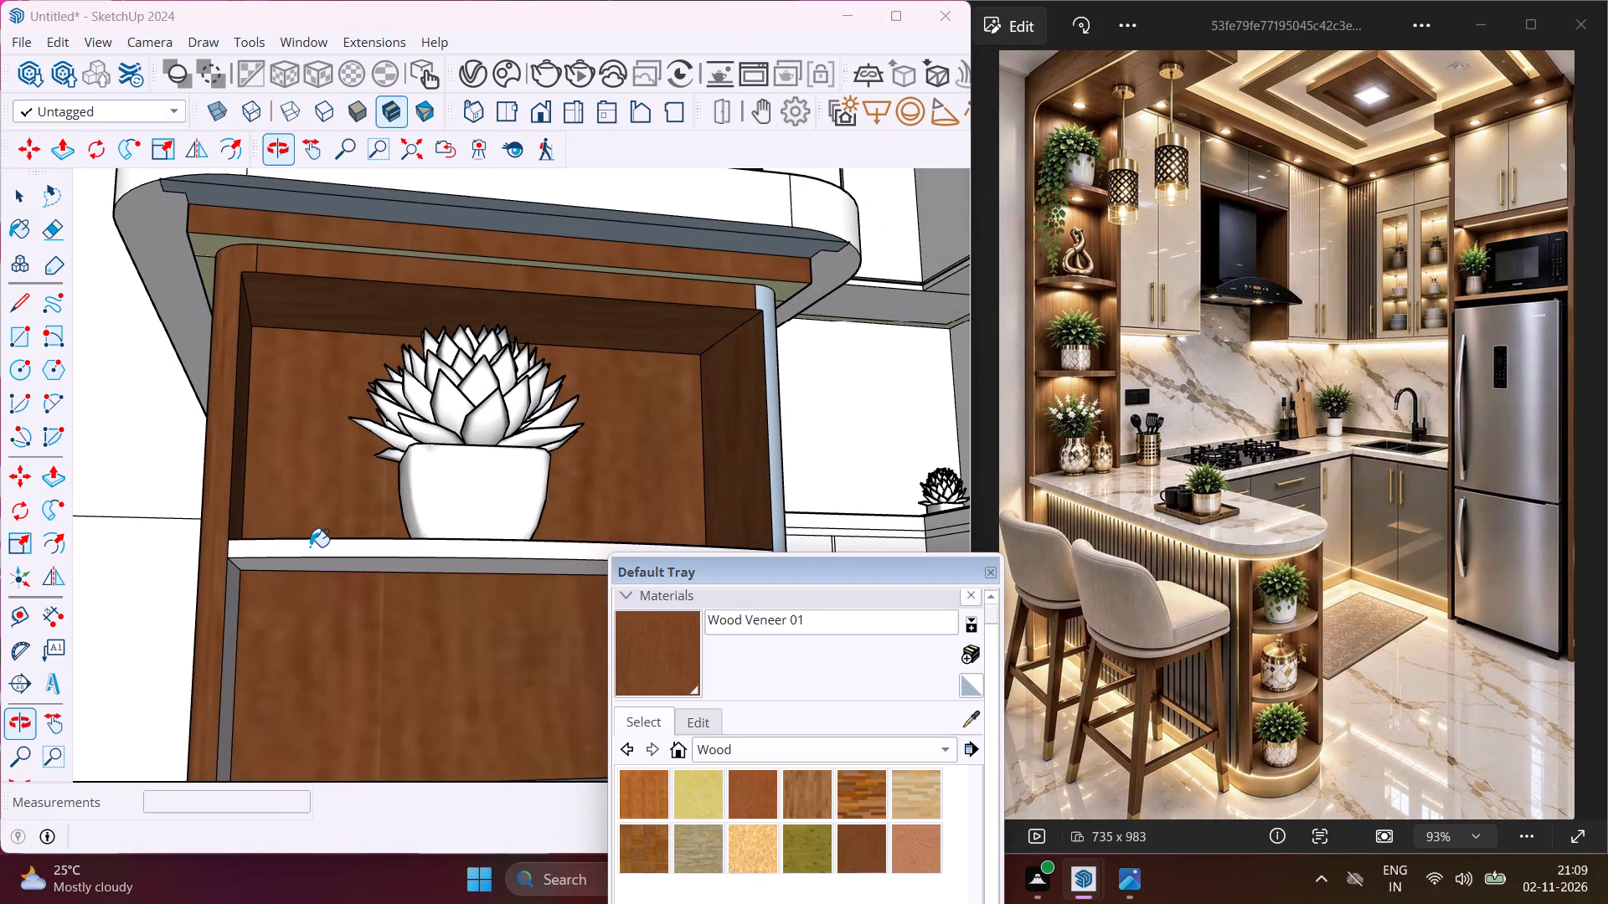
pyautogui.scroll(3, 310, 547)
pyautogui.click(310, 547)
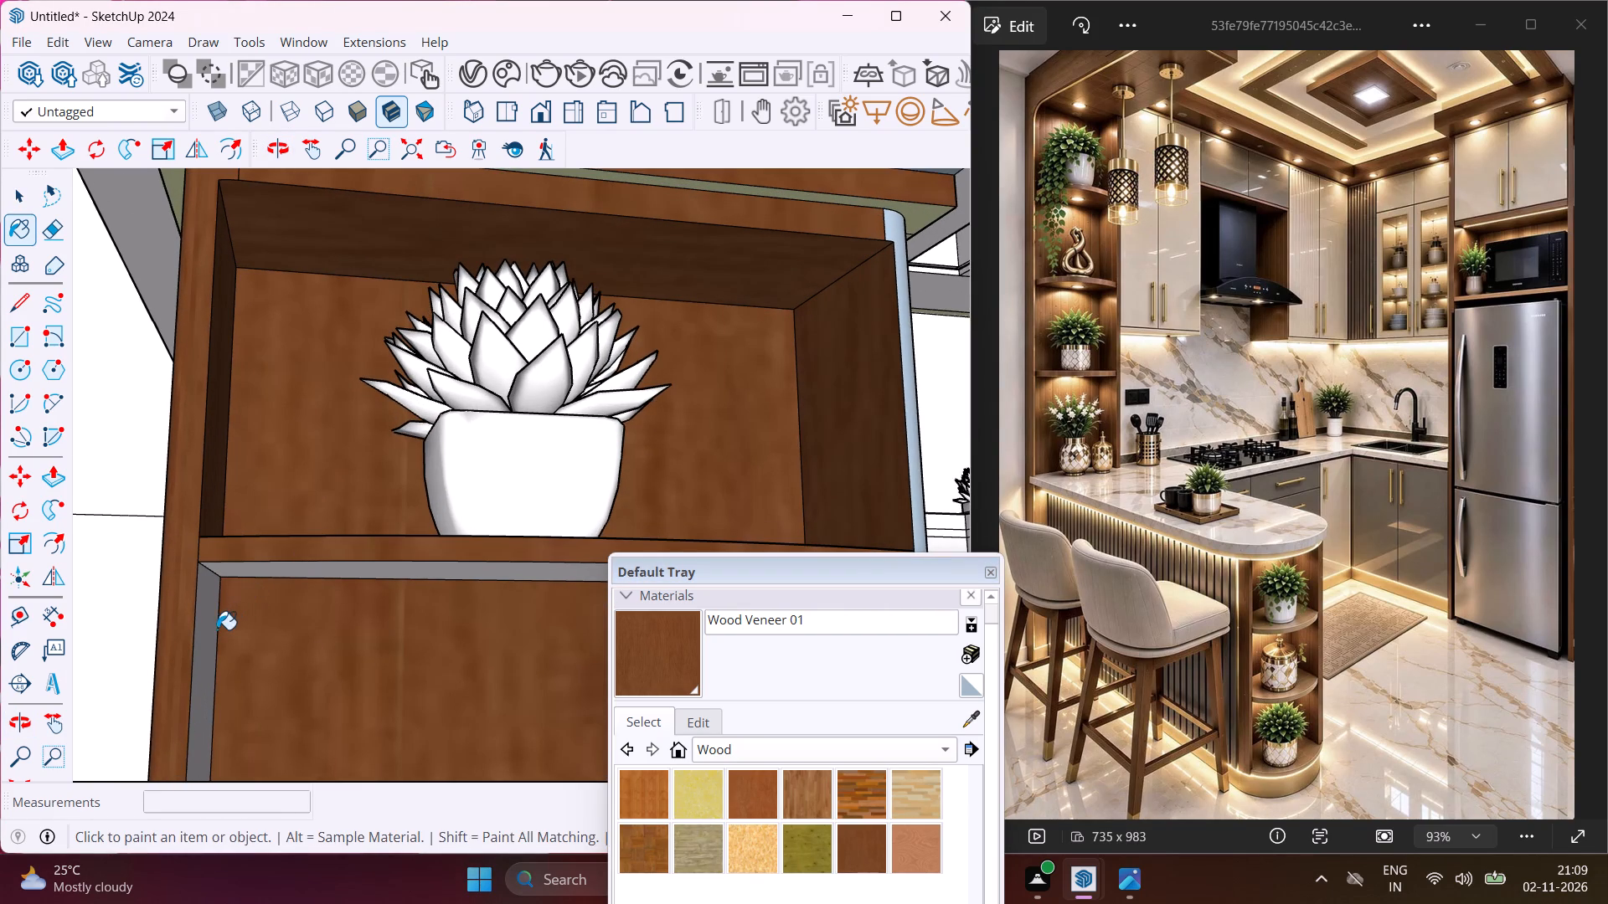
pyautogui.click(217, 629)
pyautogui.click(265, 580)
pyautogui.scroll(3, 260, 579)
pyautogui.click(259, 568)
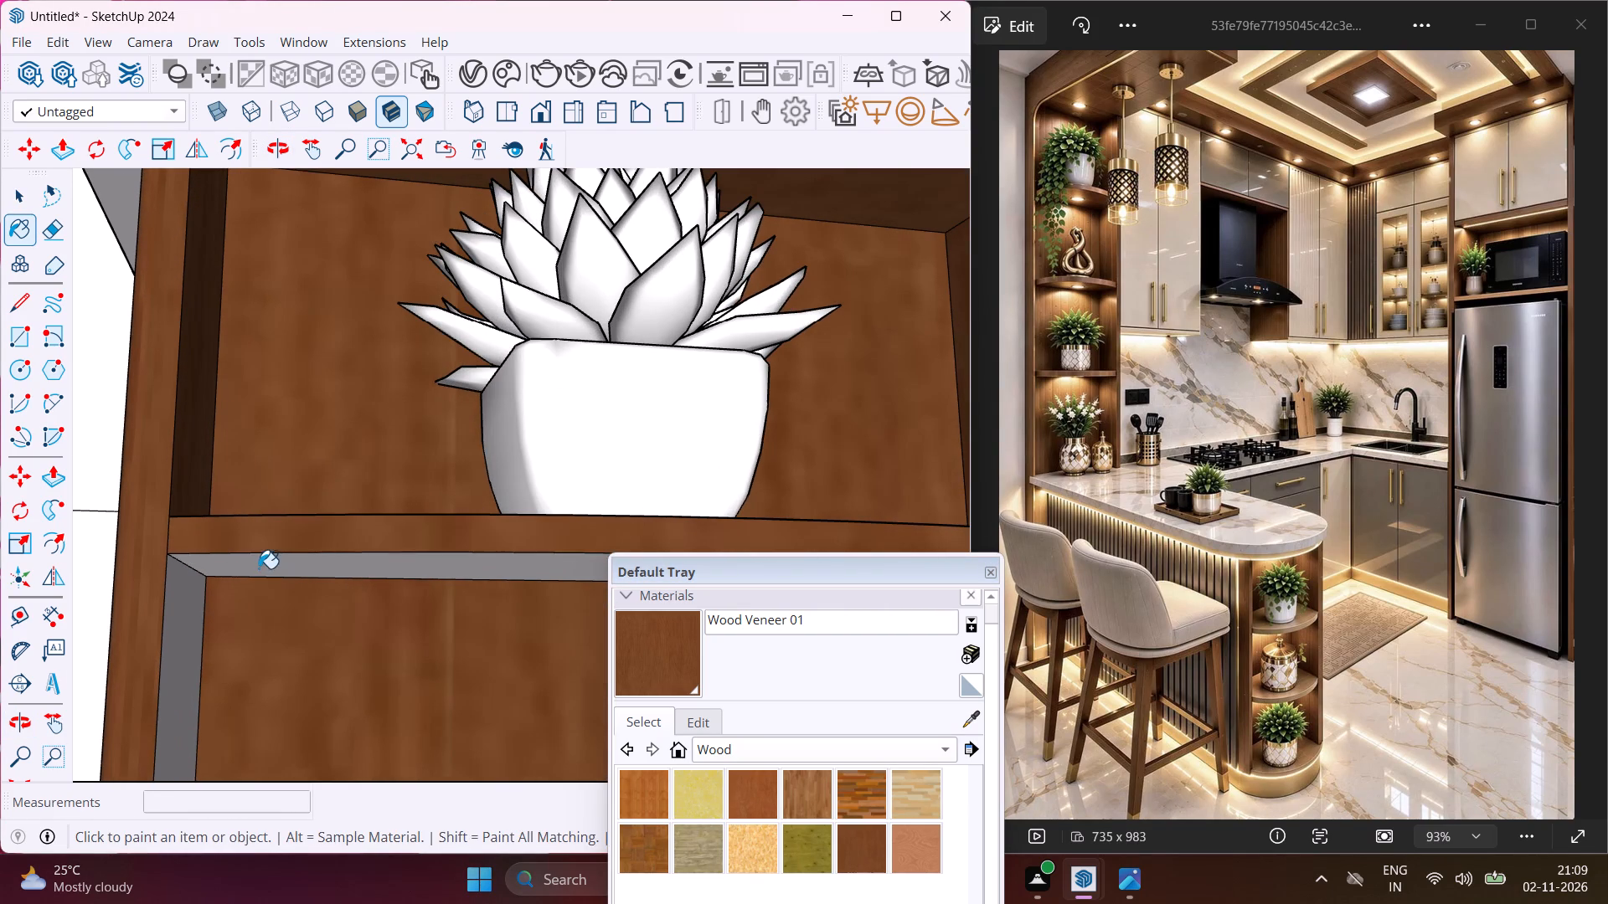
pyautogui.click(185, 615)
# Paint the opposite upright of the end shelves, next to the counter's plain kitchen-side panel, with Wood Veneer 01.
pyautogui.scroll(-9, 217, 517)
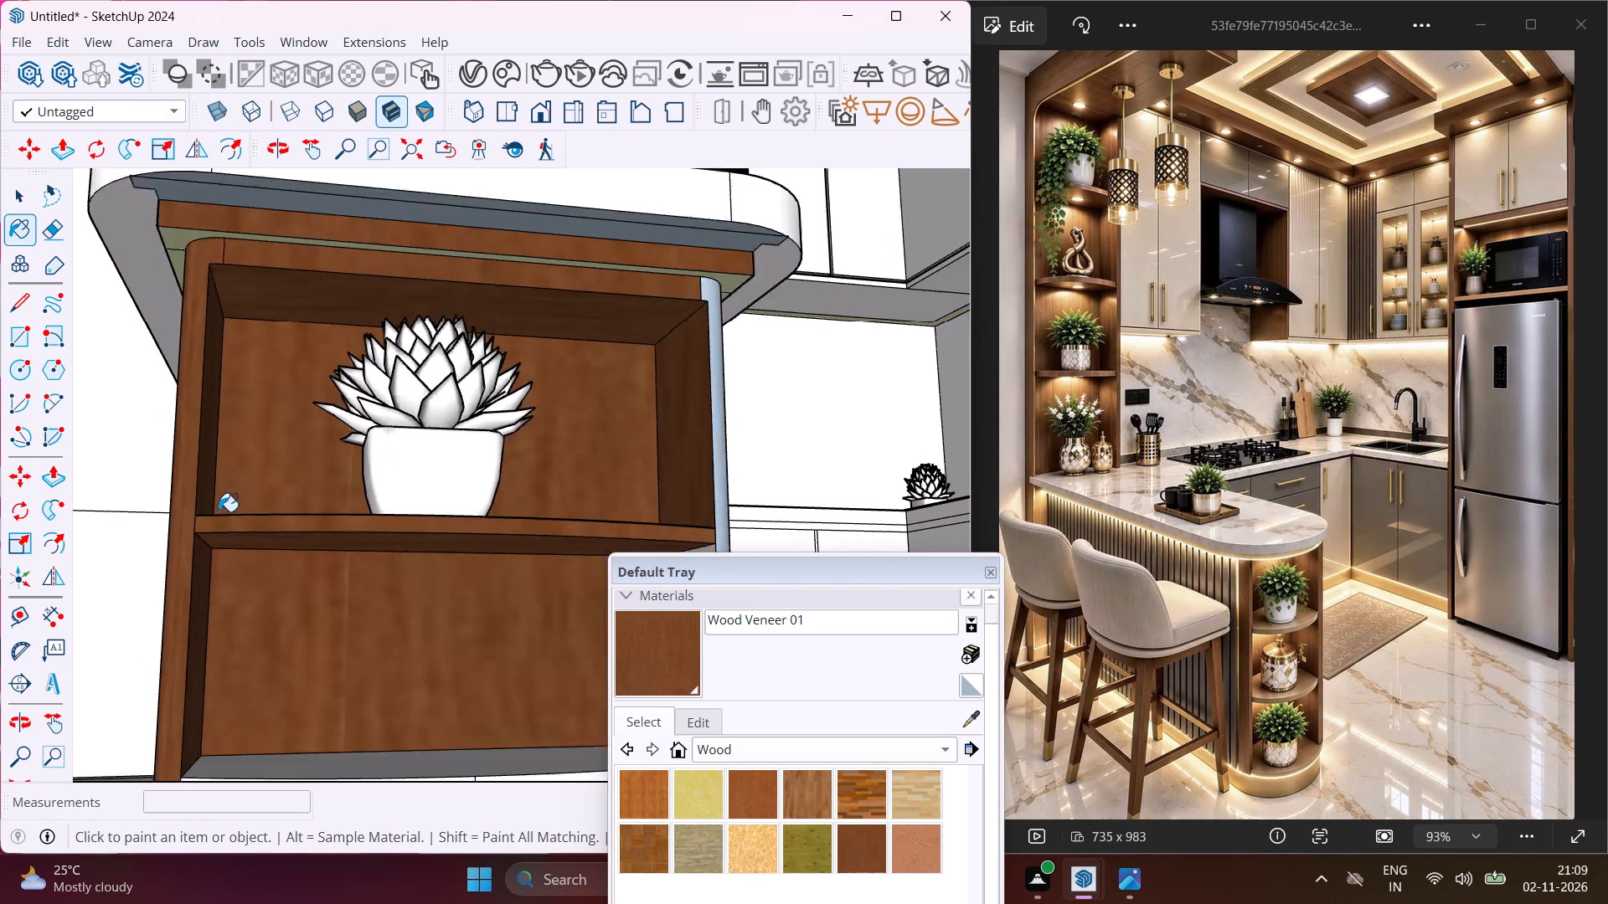
pyautogui.scroll(-3, 219, 511)
pyautogui.moveTo(489, 503); pyautogui.dragTo(203, 573, button='middle')
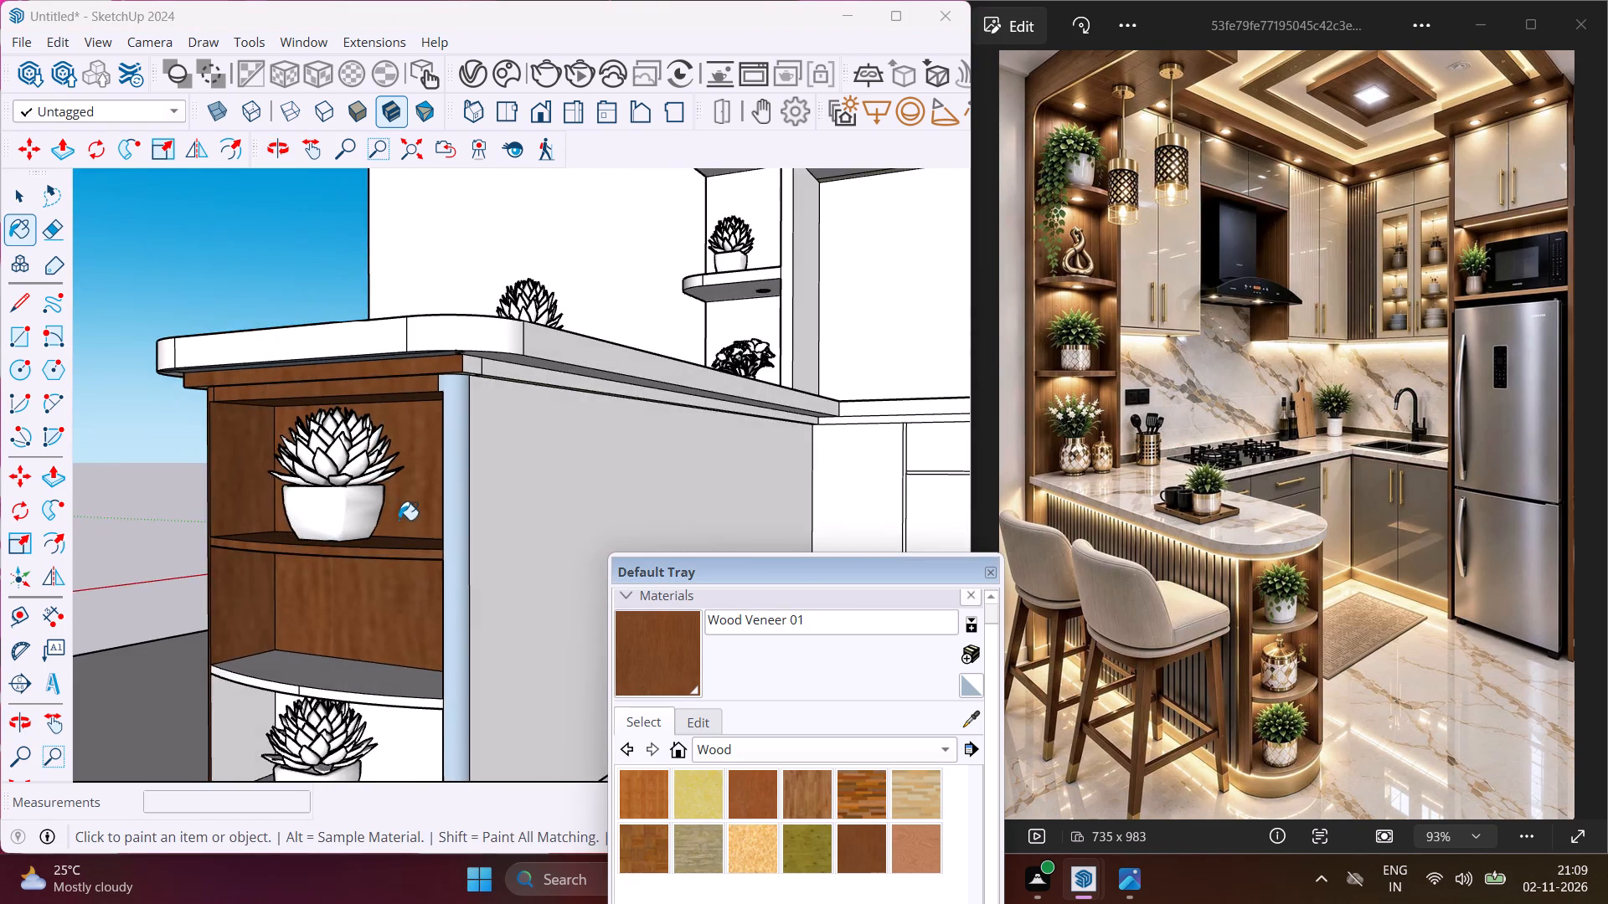
pyautogui.scroll(4, 403, 514)
pyautogui.click(487, 462)
# Paint the lowest compartment's back panel and the bottom shelf's top surface and curved front edge with Wood Veneer 01.
pyautogui.scroll(-4, 476, 373)
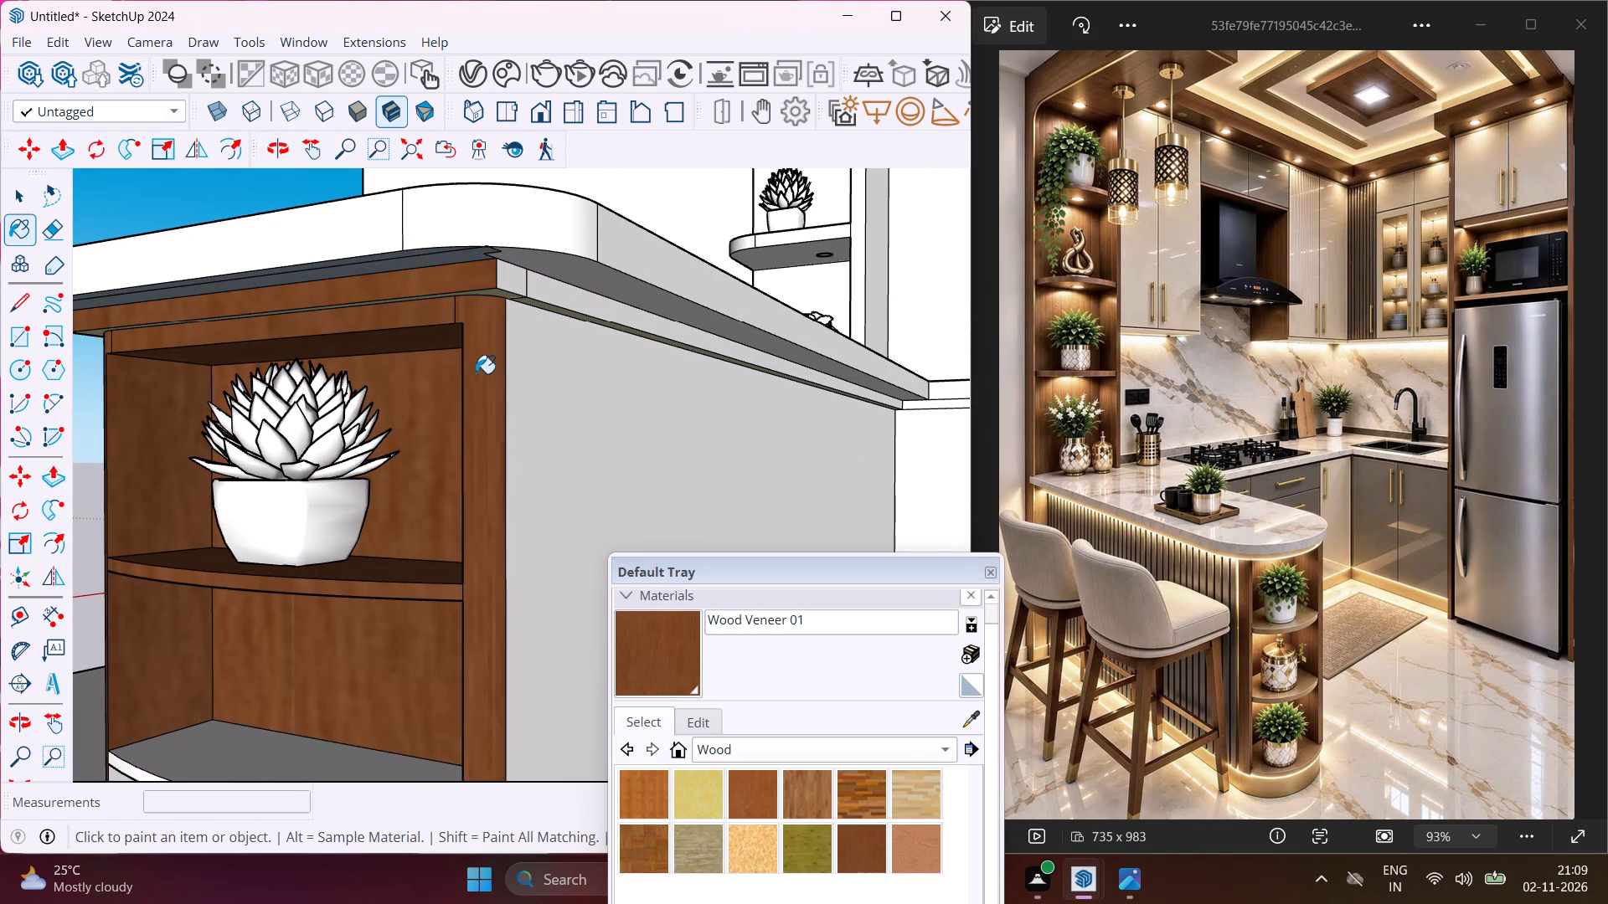
pyautogui.scroll(-9, 476, 373)
pyautogui.scroll(6, 430, 619)
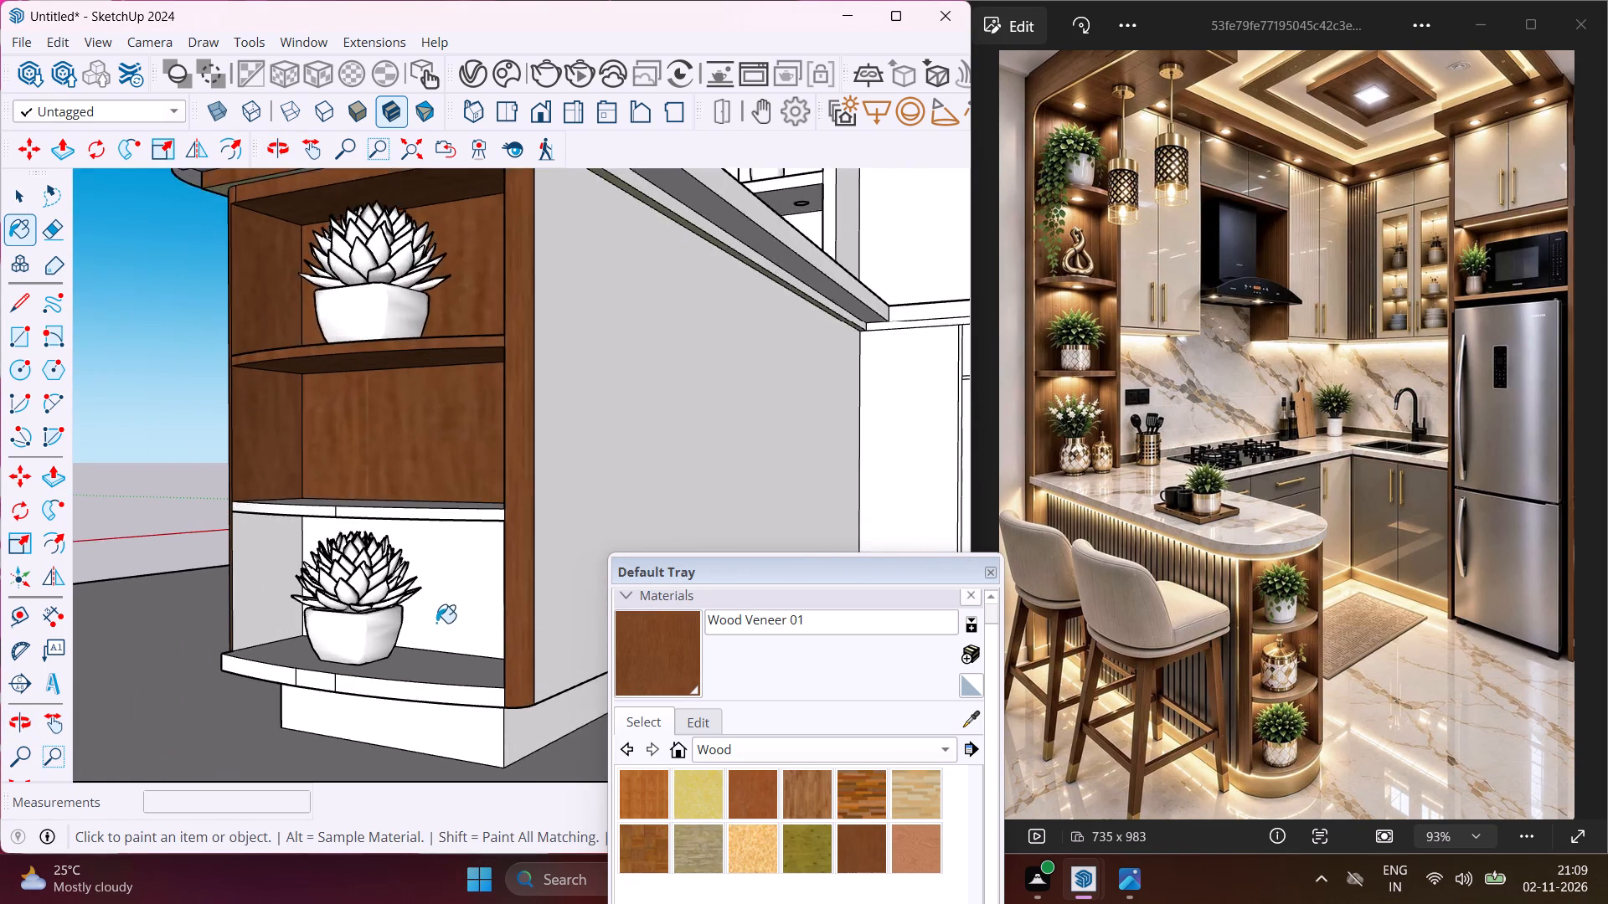
pyautogui.scroll(2, 436, 623)
pyautogui.click(451, 602)
pyautogui.click(437, 712)
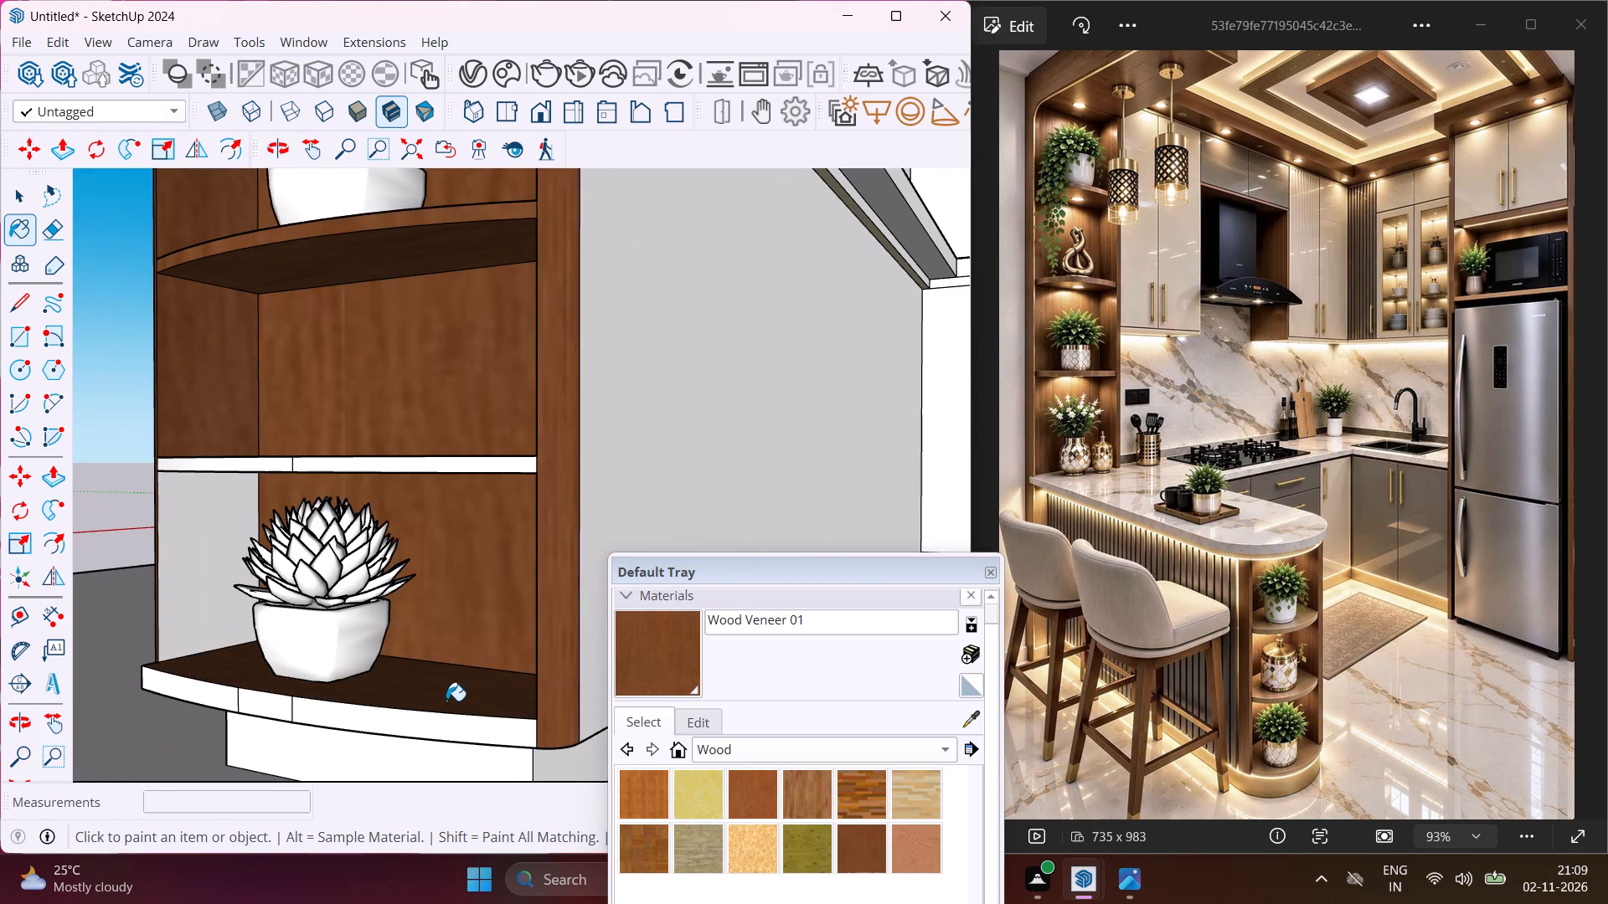
pyautogui.click(447, 721)
pyautogui.click(282, 708)
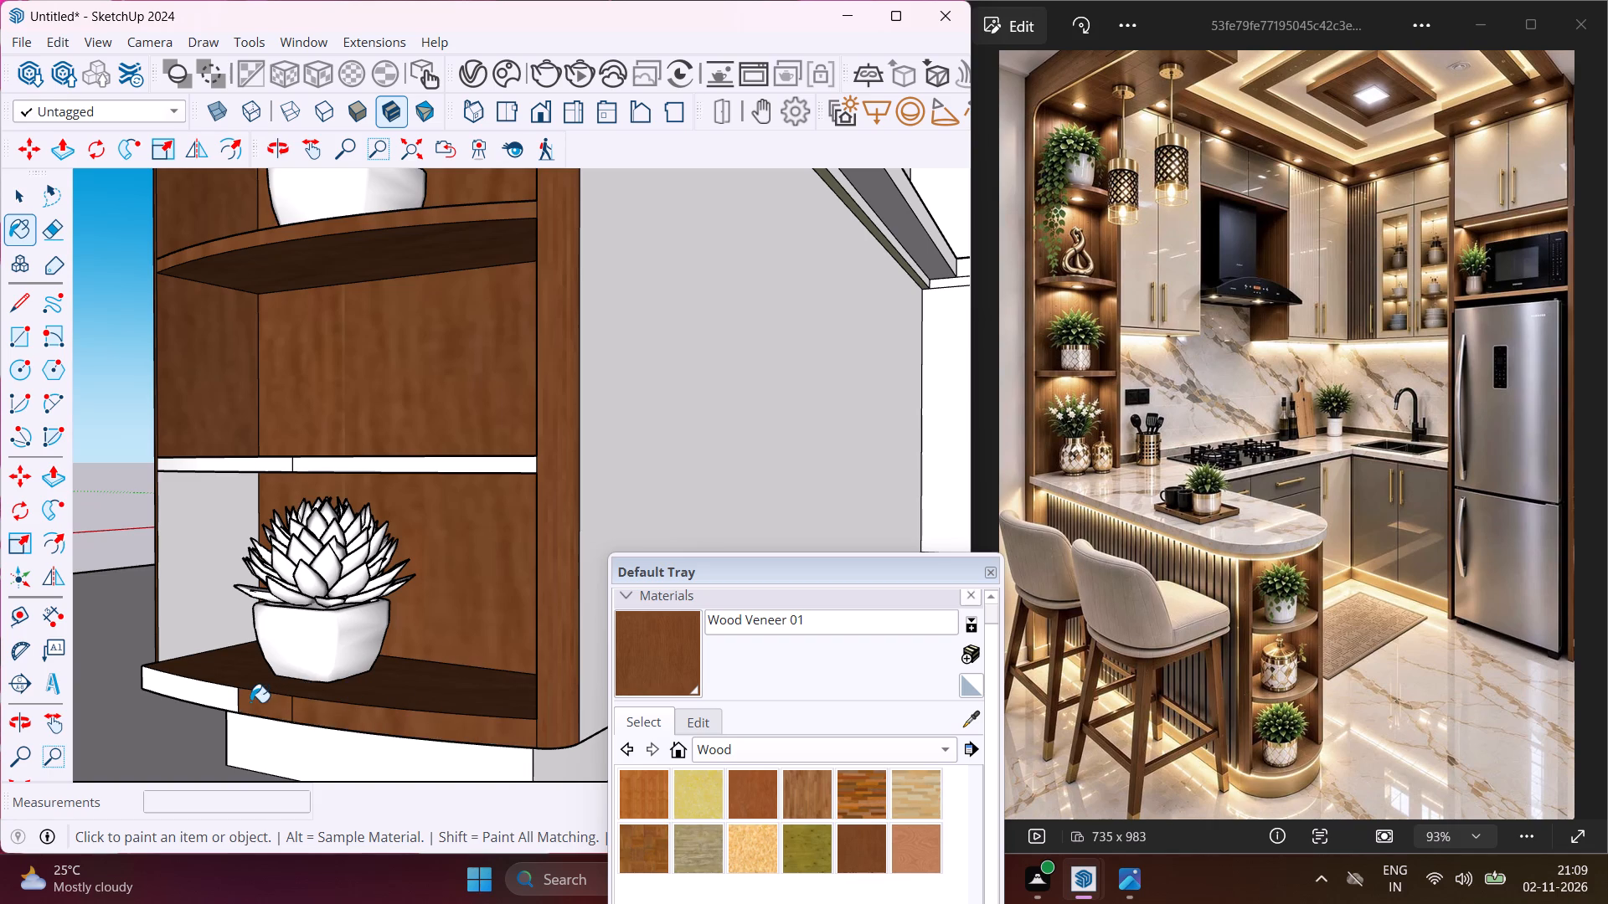
pyautogui.click(231, 701)
pyautogui.scroll(2, 369, 505)
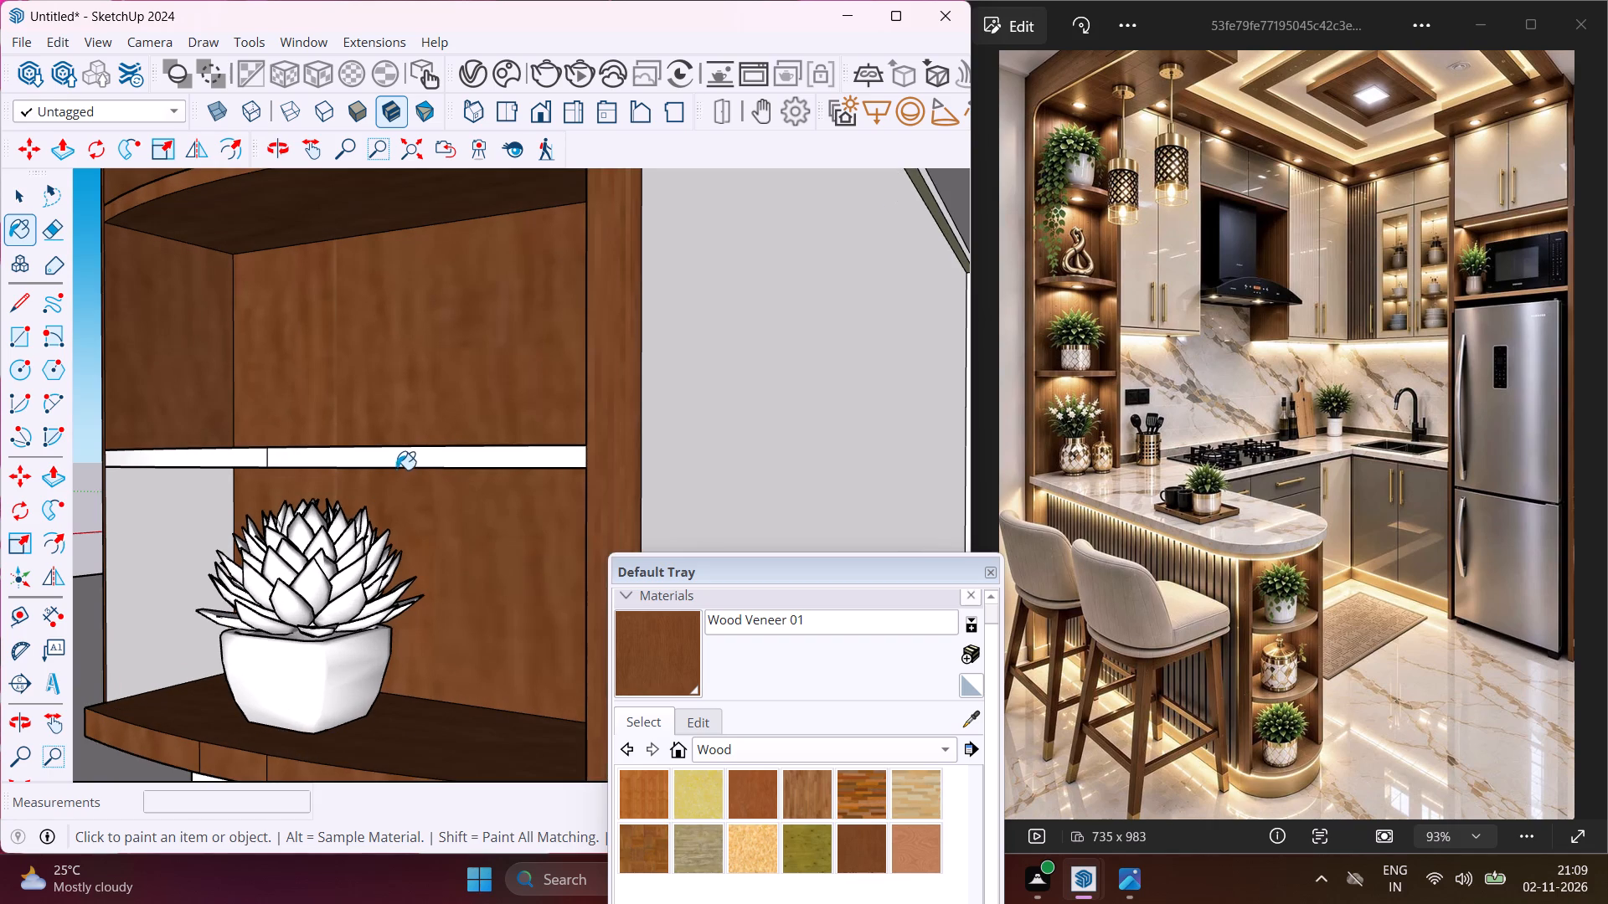